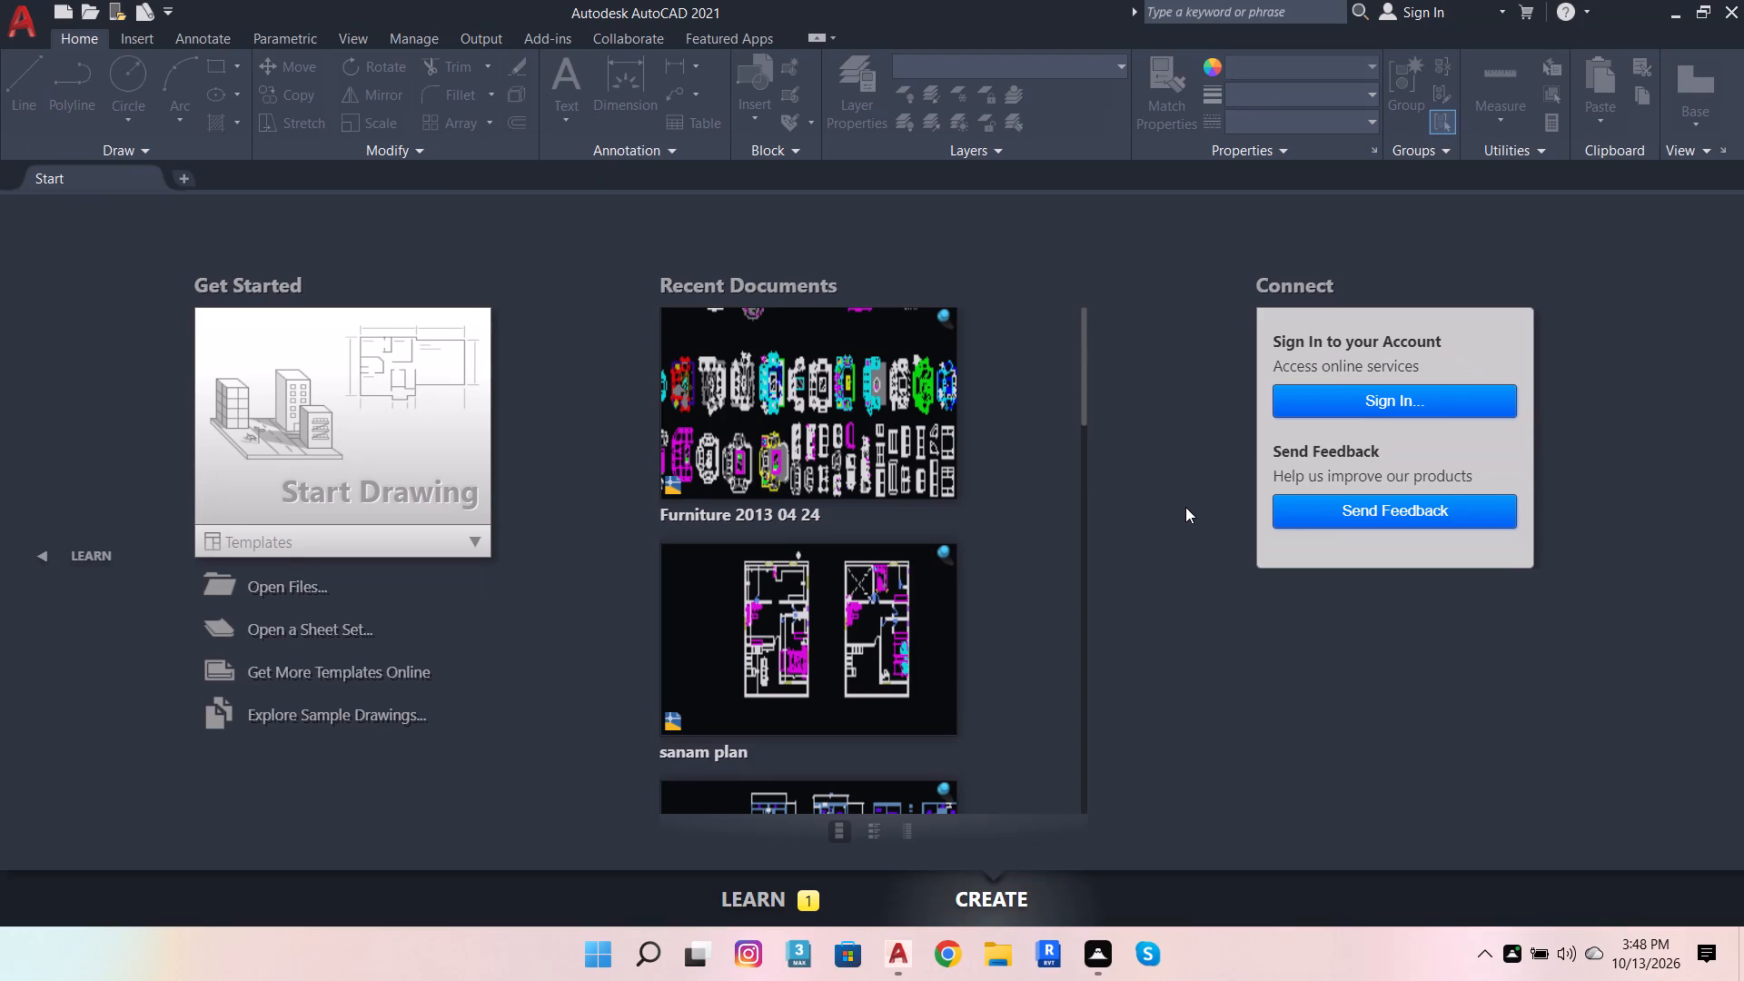
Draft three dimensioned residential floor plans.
Start a new blank drawing.
click(263, 460)
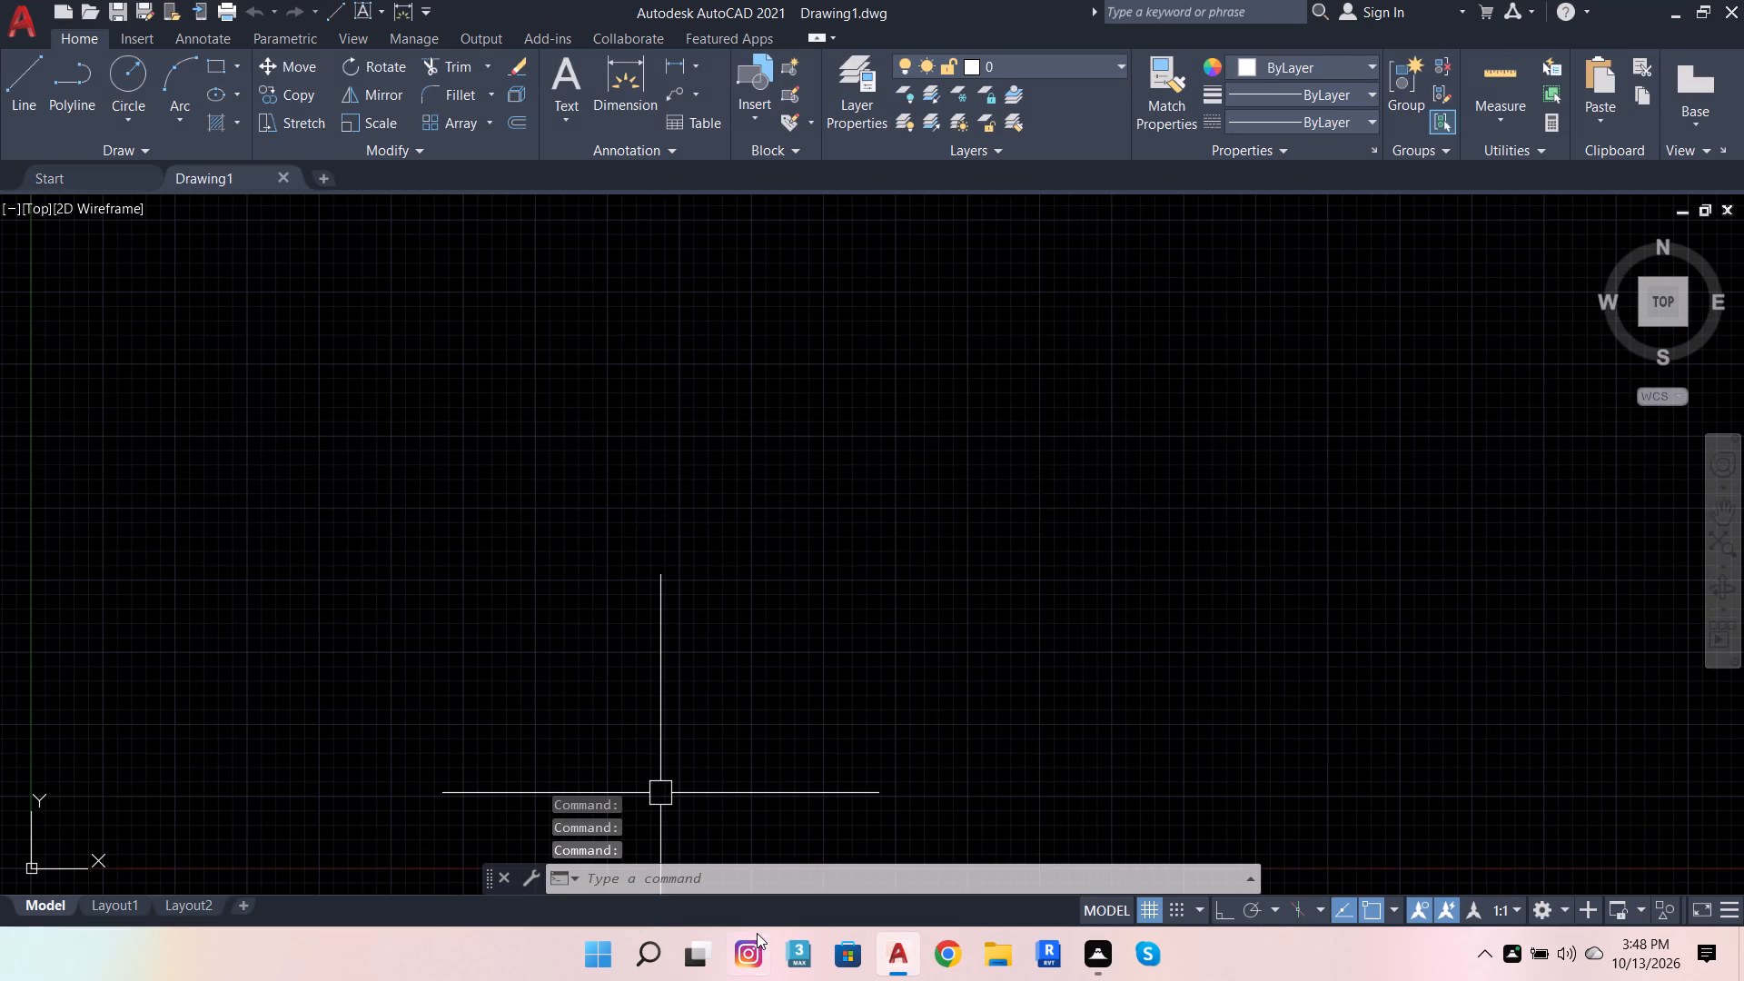
Check the Open and Save settings in the Options dialog, apply them and close it.
click(798, 878)
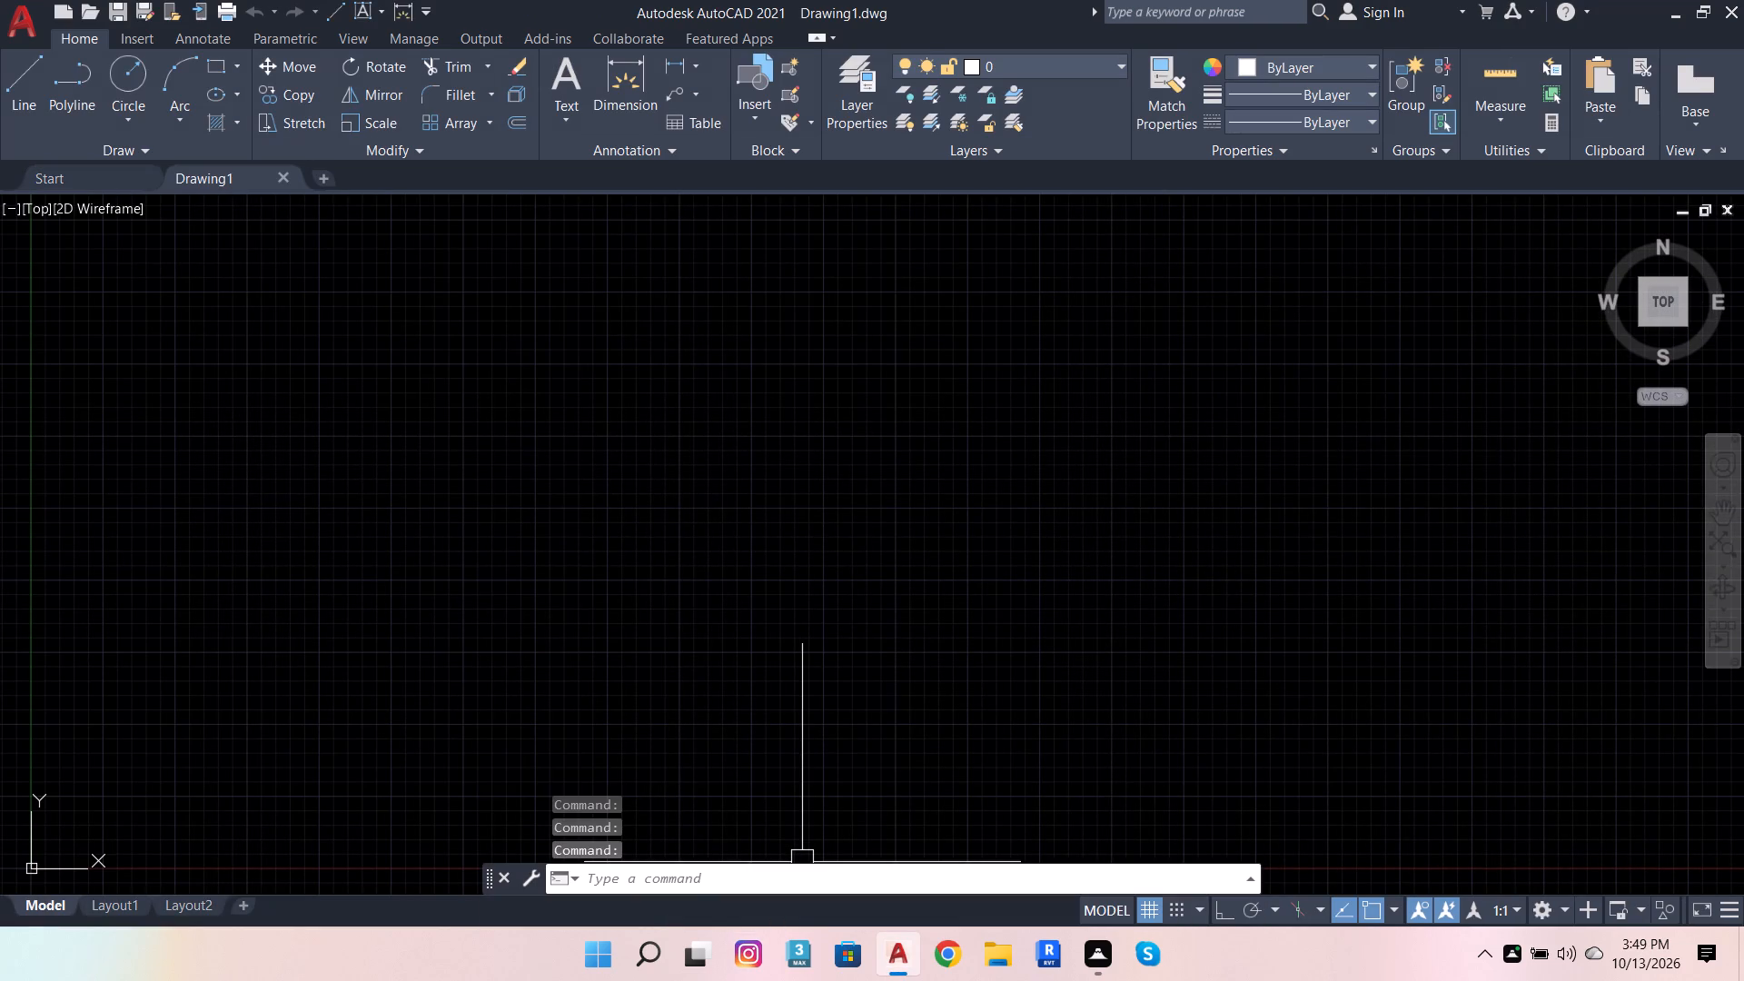
text(OP)
click(701, 701)
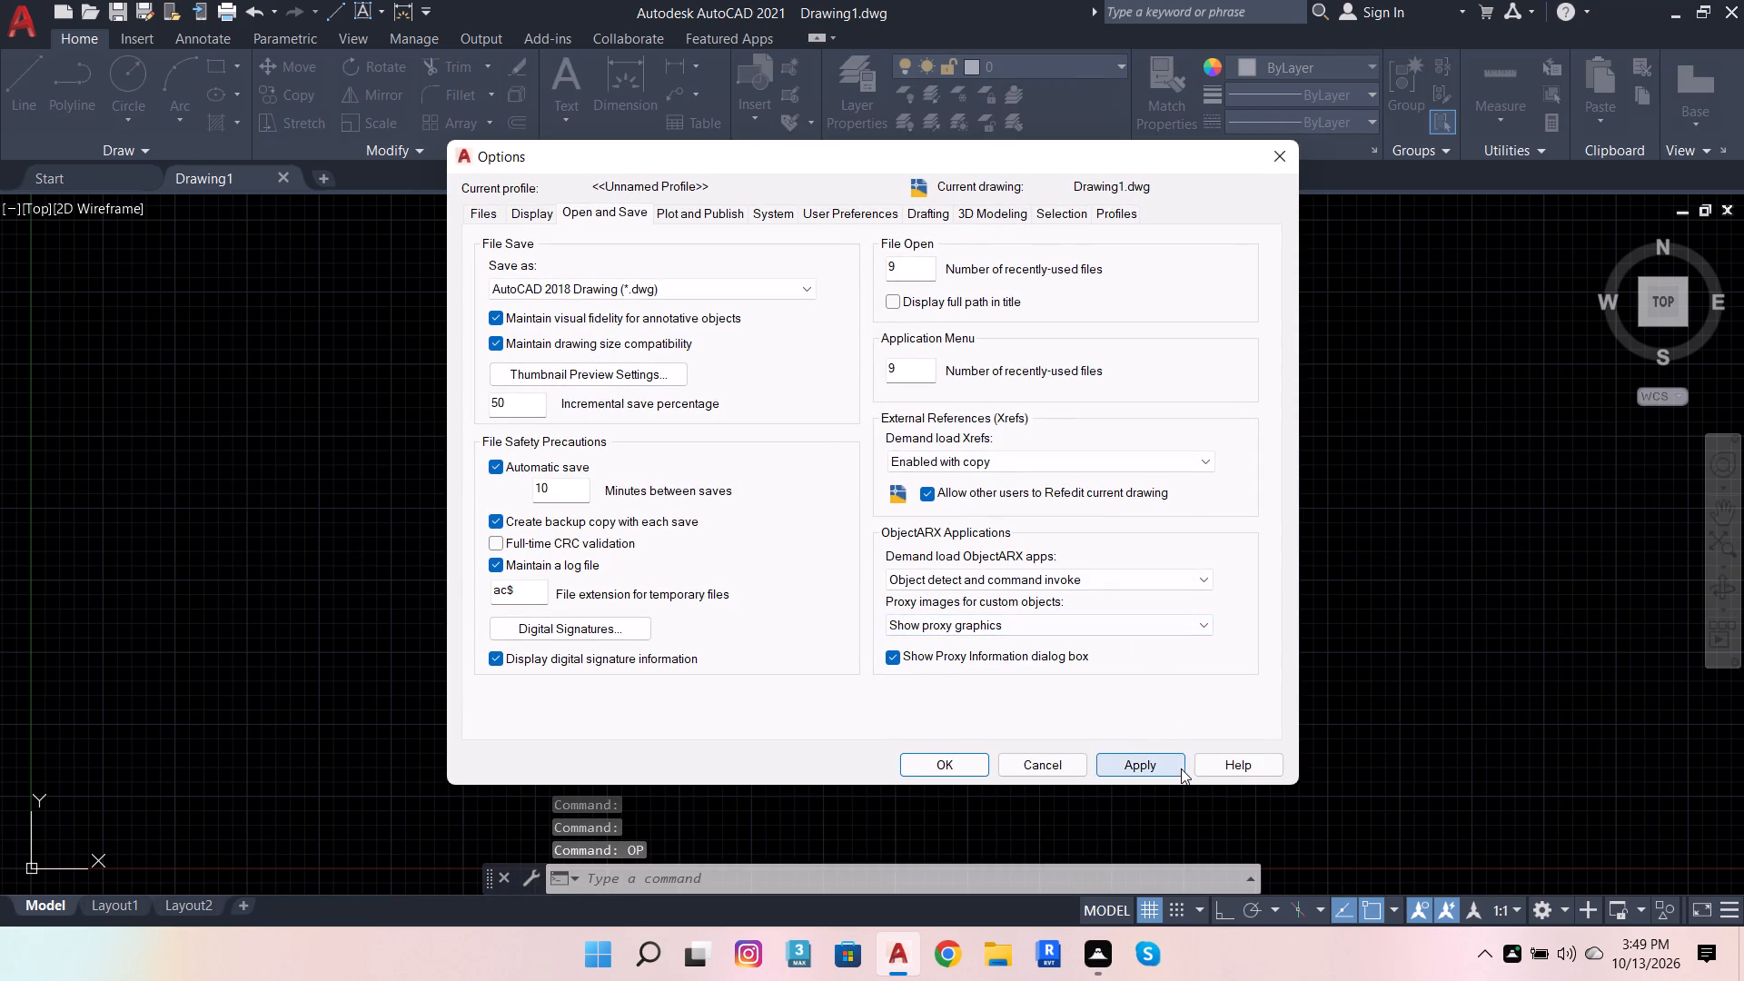
click(1178, 768)
click(946, 758)
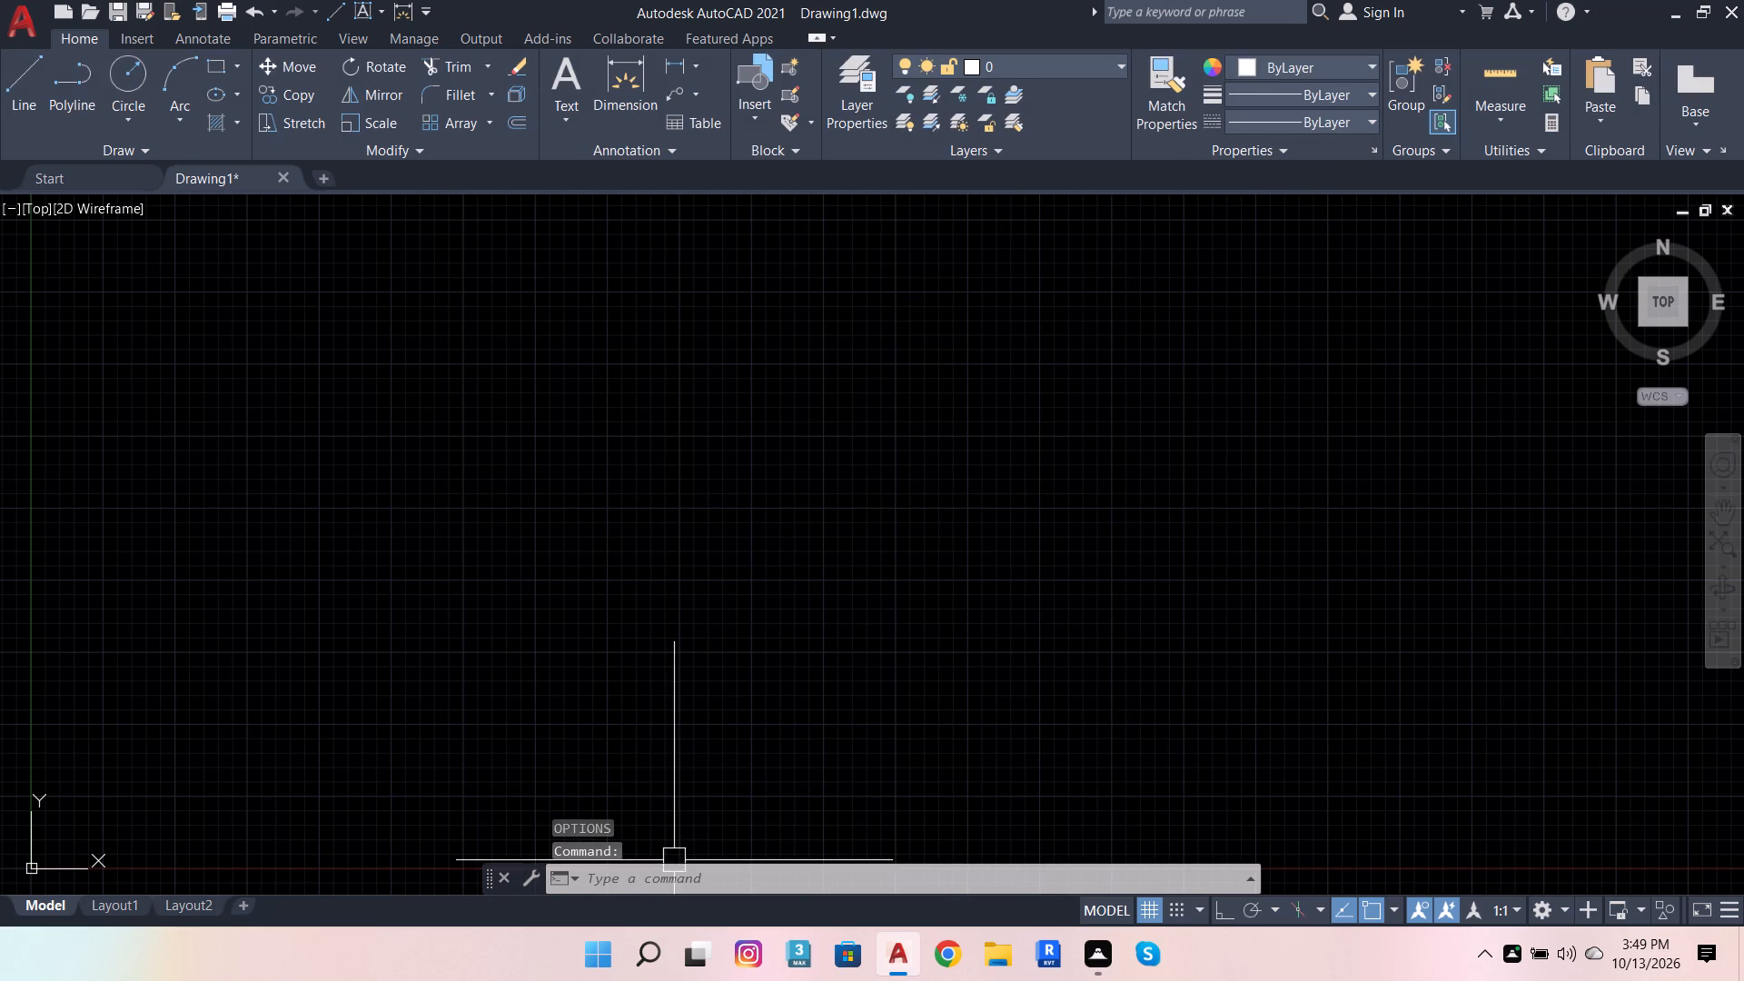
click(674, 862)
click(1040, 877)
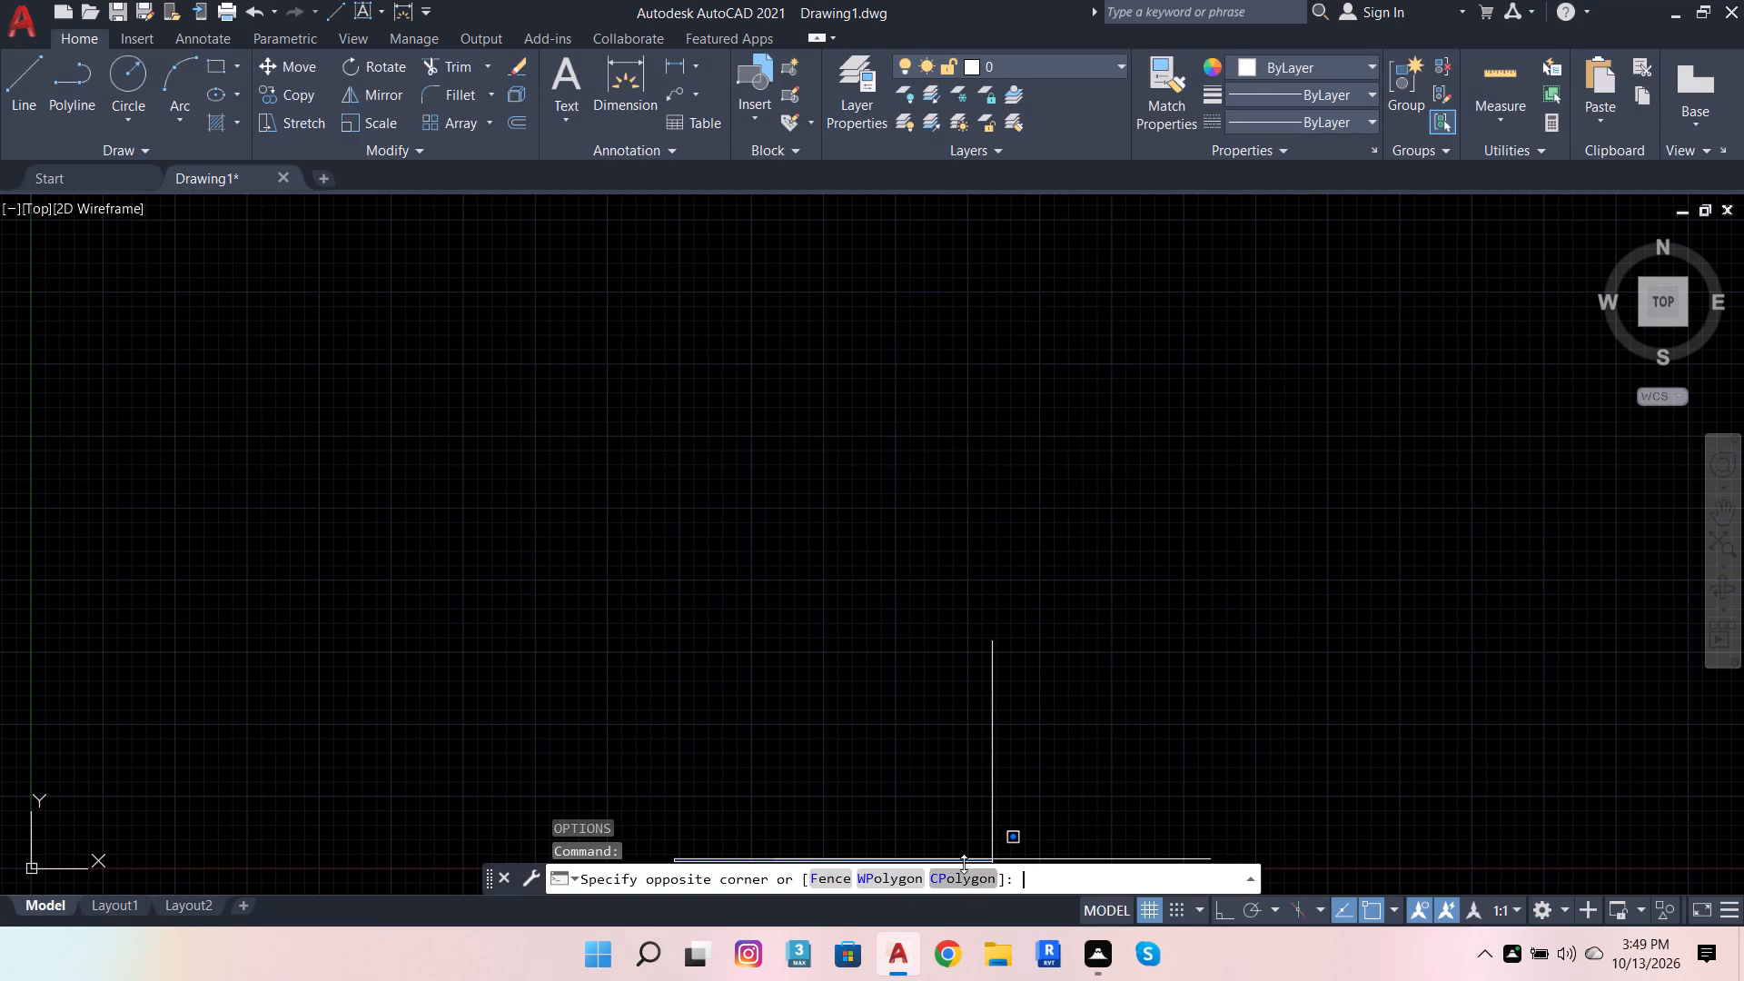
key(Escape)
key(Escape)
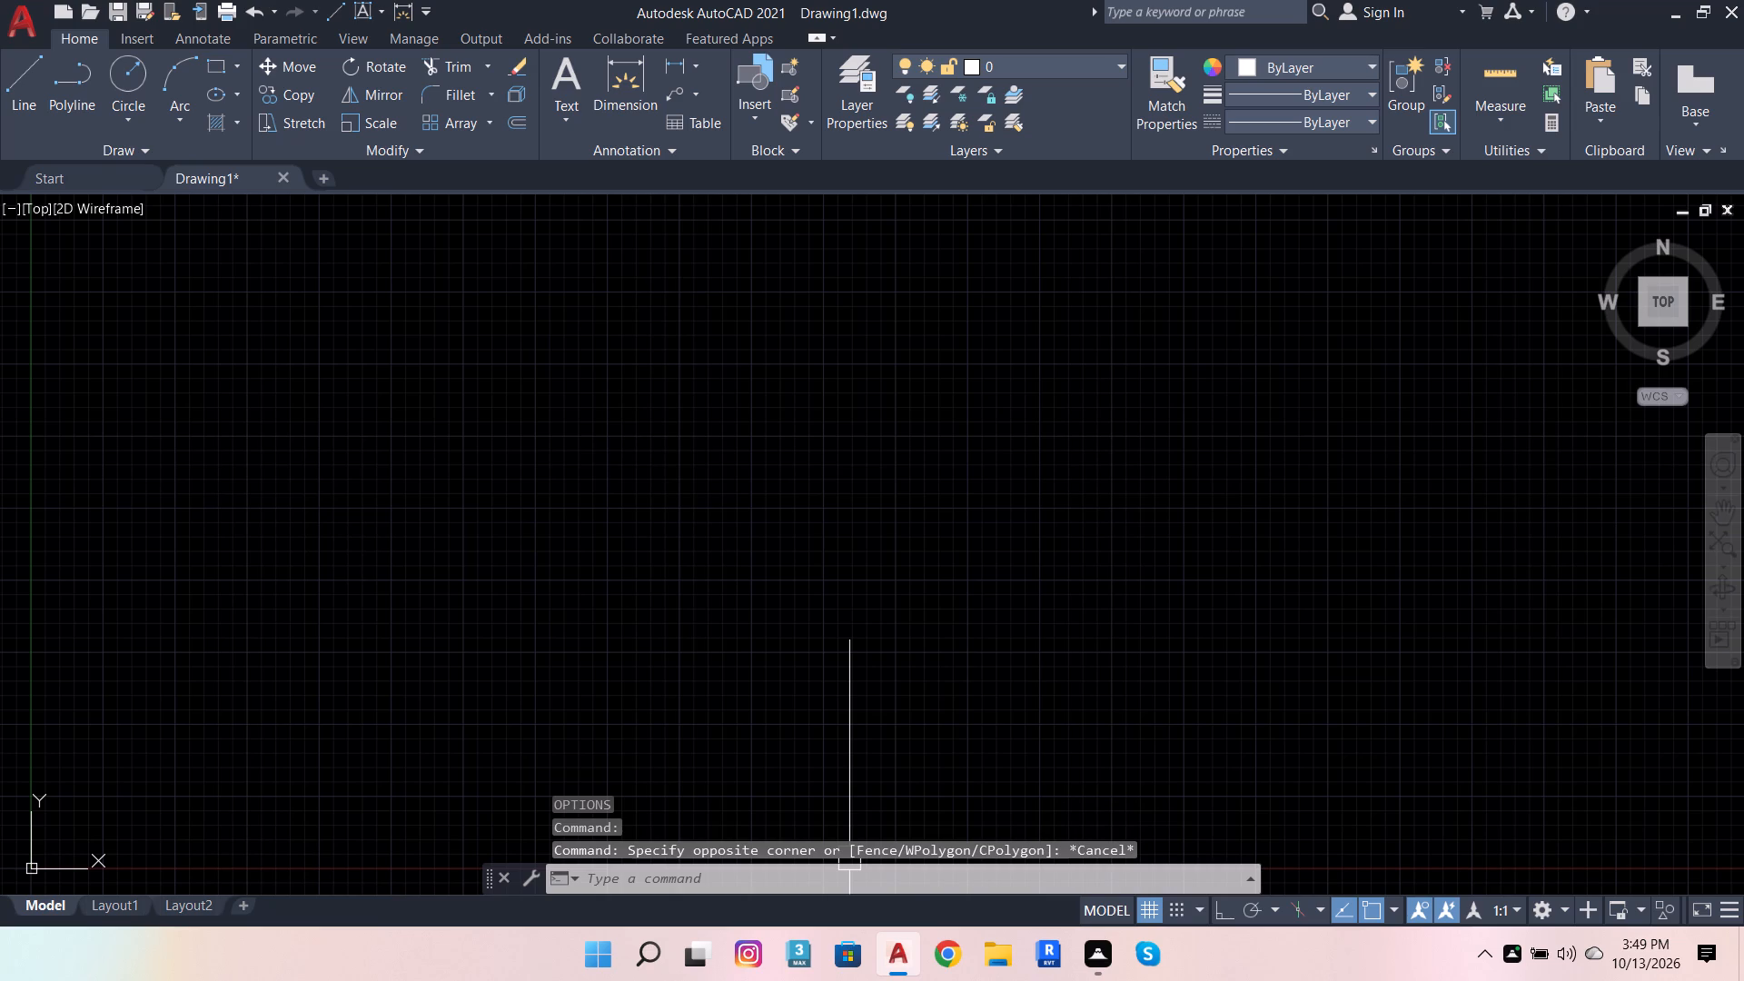
Check the Open and Save settings in Options once more, apply them and close the dialog.
text(OP)
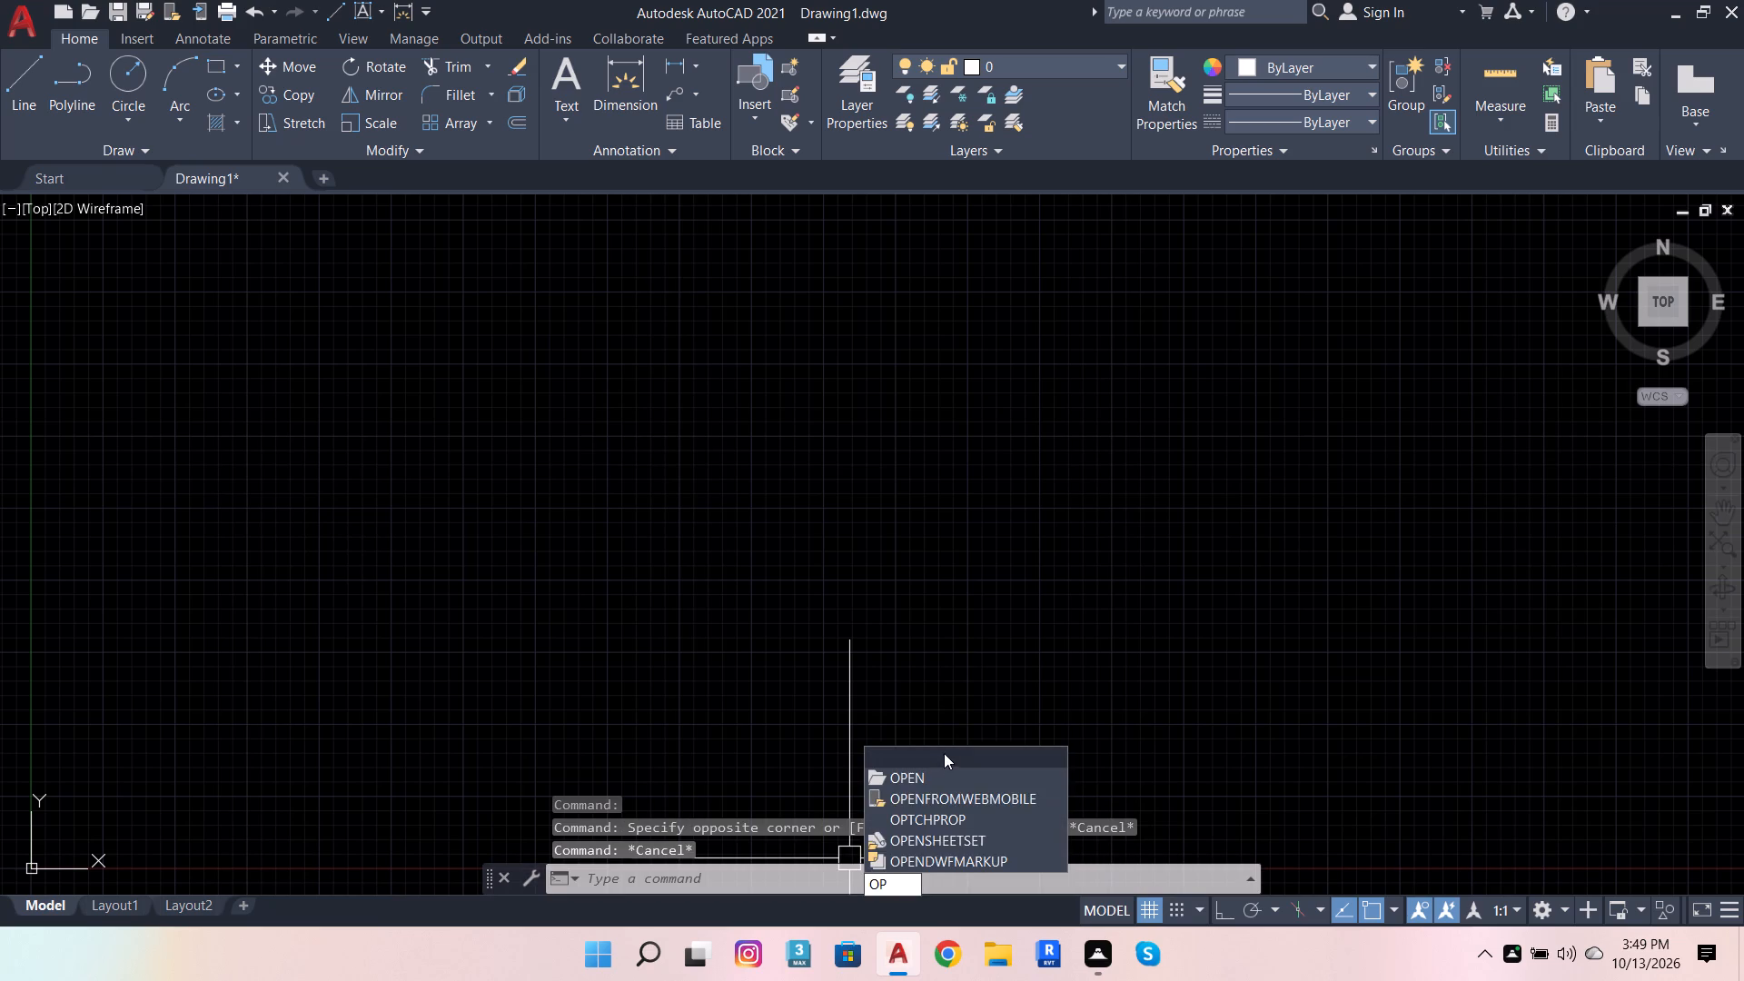
click(944, 753)
click(1132, 764)
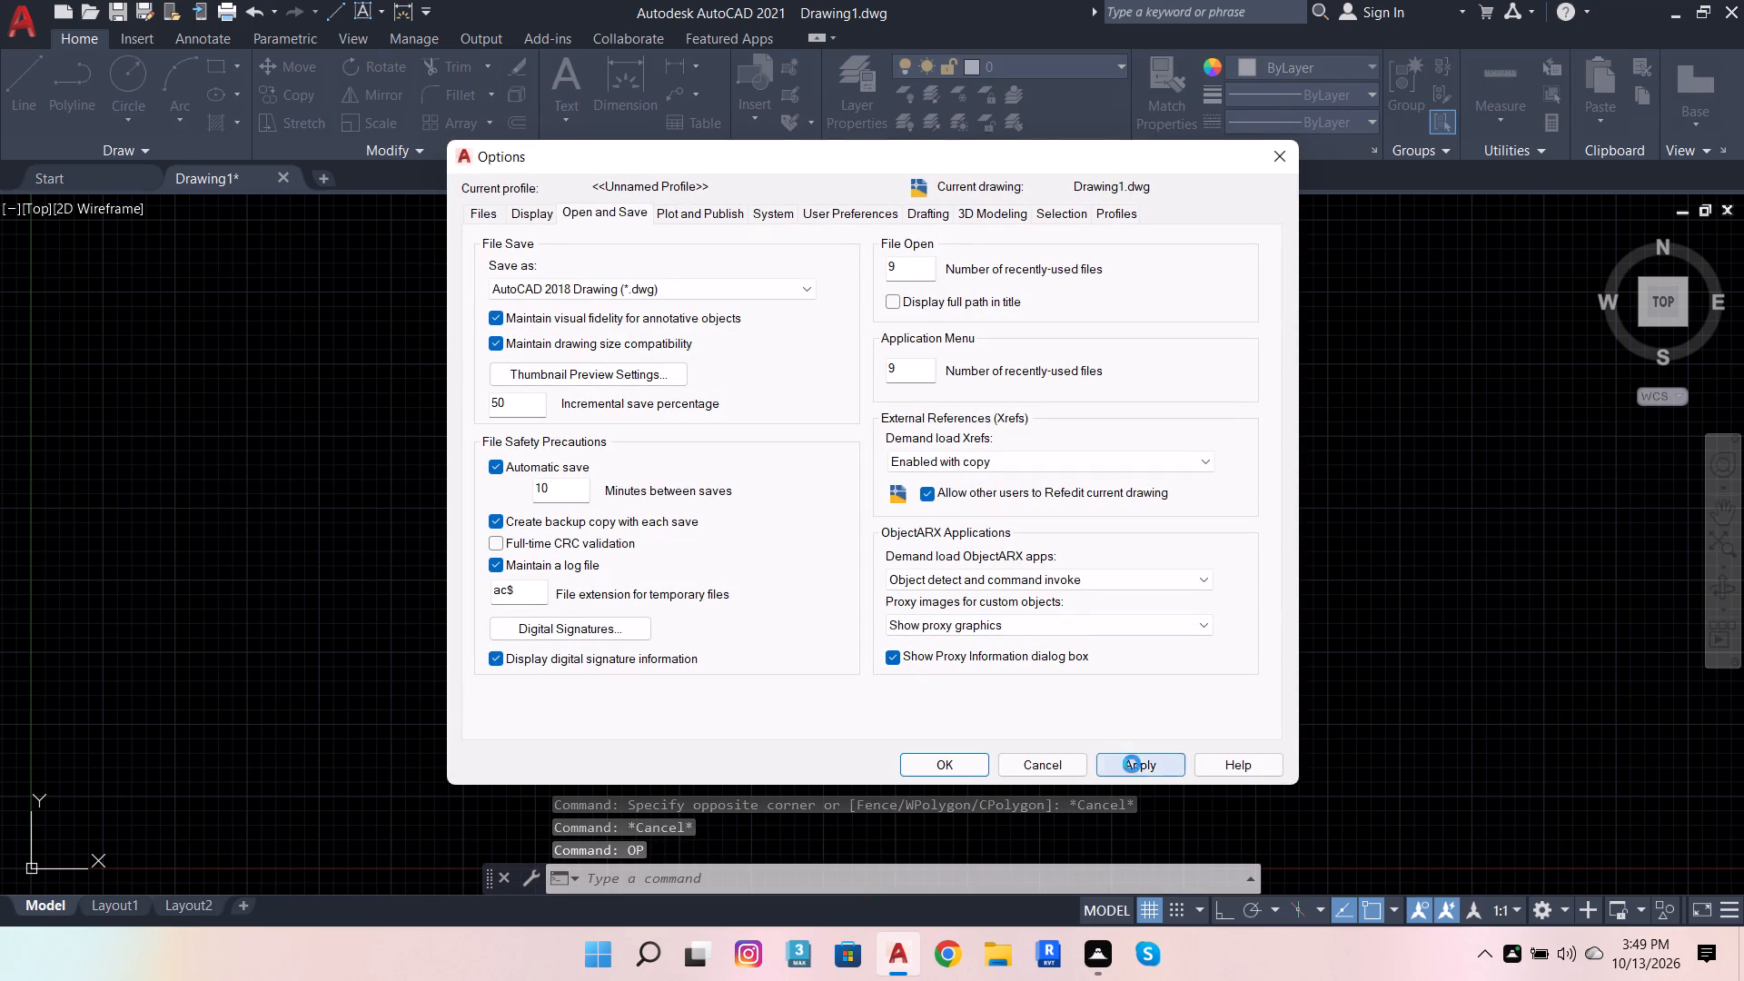
click(950, 776)
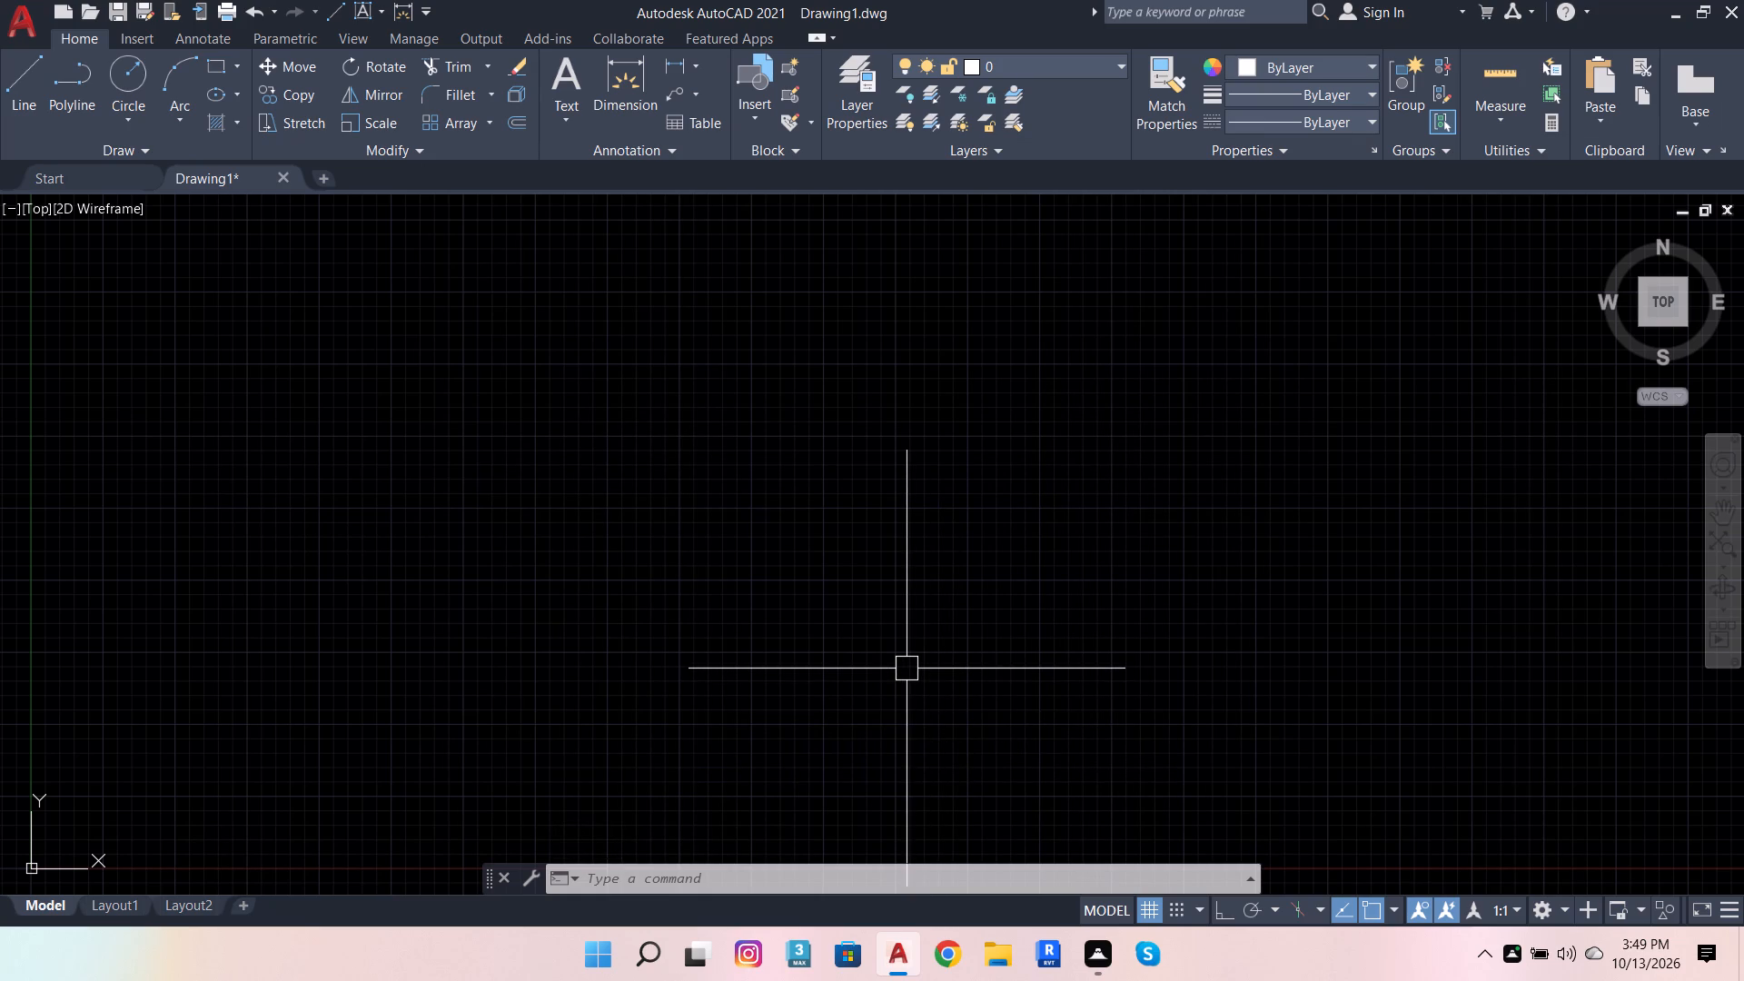
Configure the drawing units to Architectural length with 0'-0" precision.
text(UNIT)
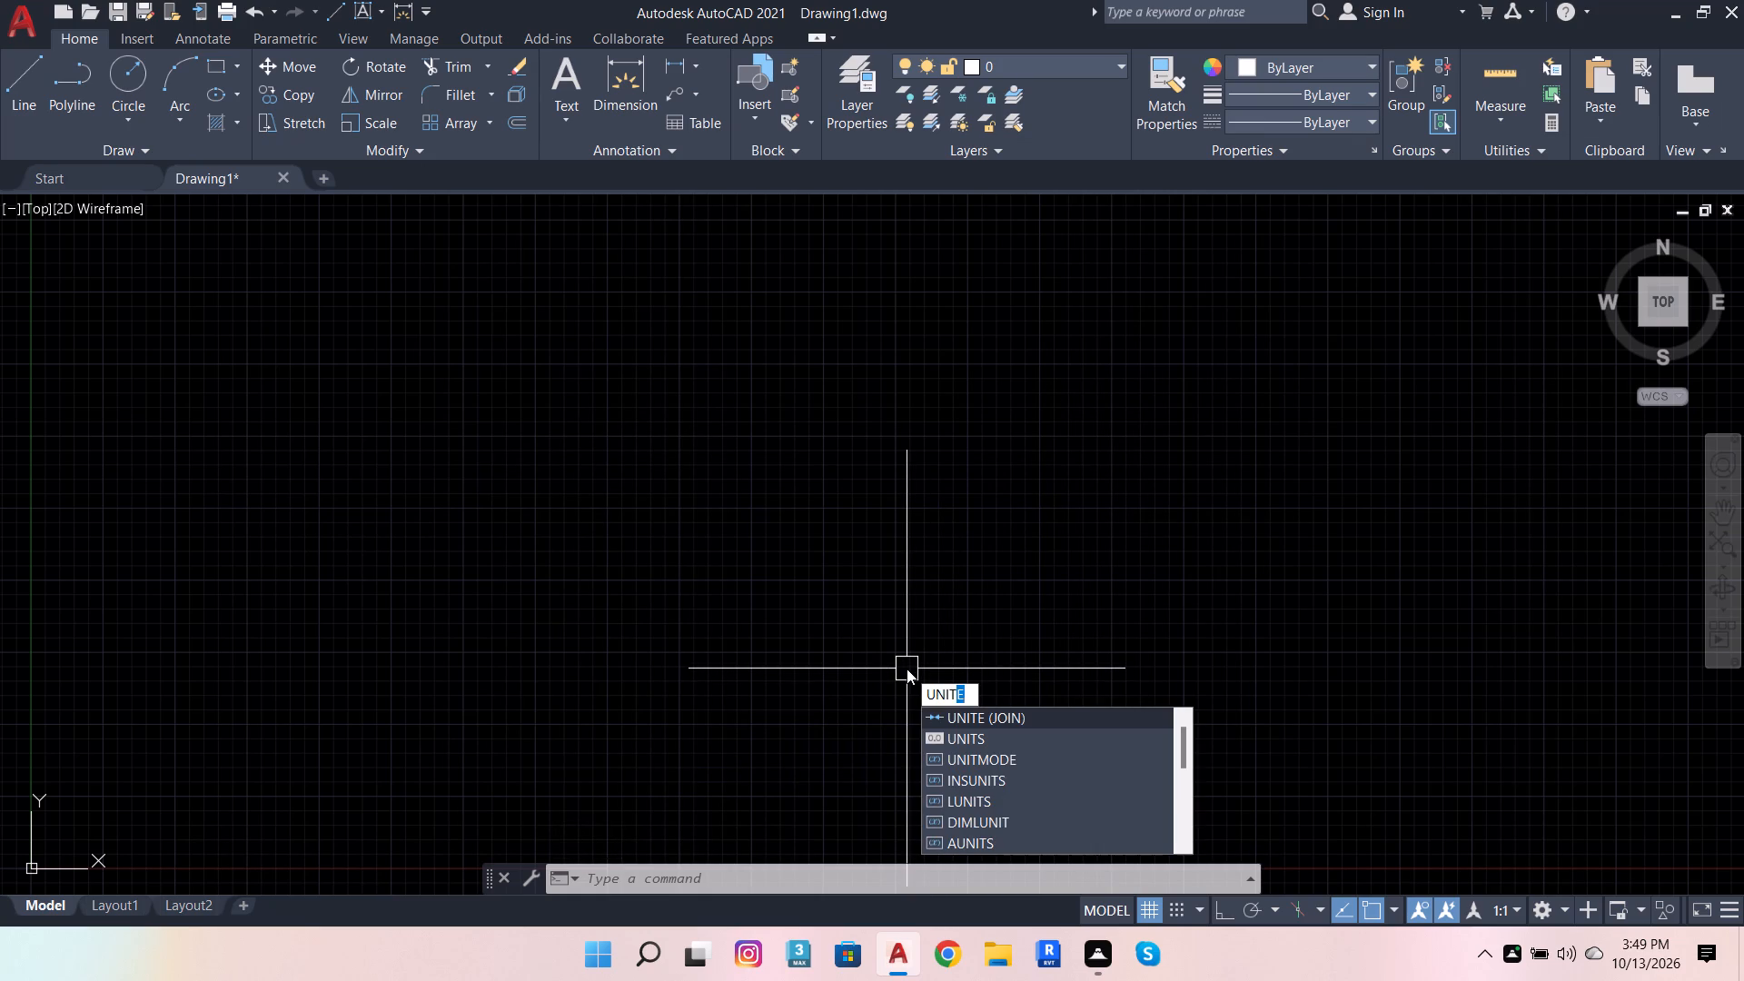
click(945, 746)
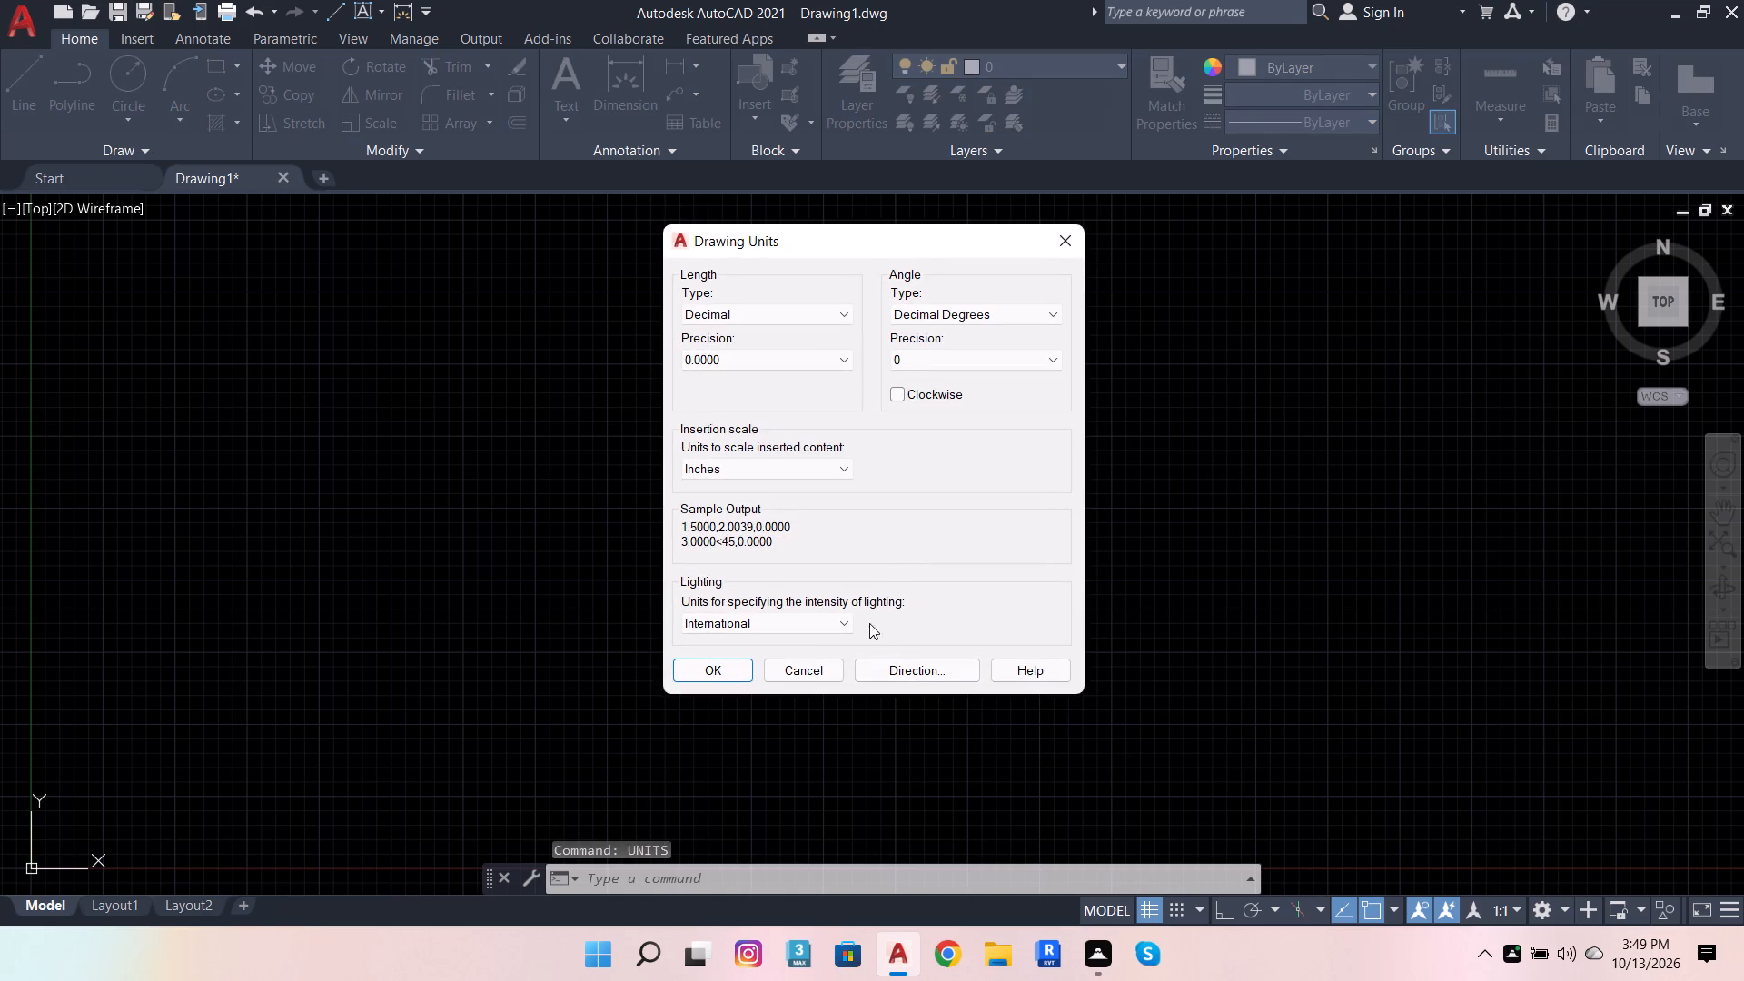
click(834, 307)
click(811, 337)
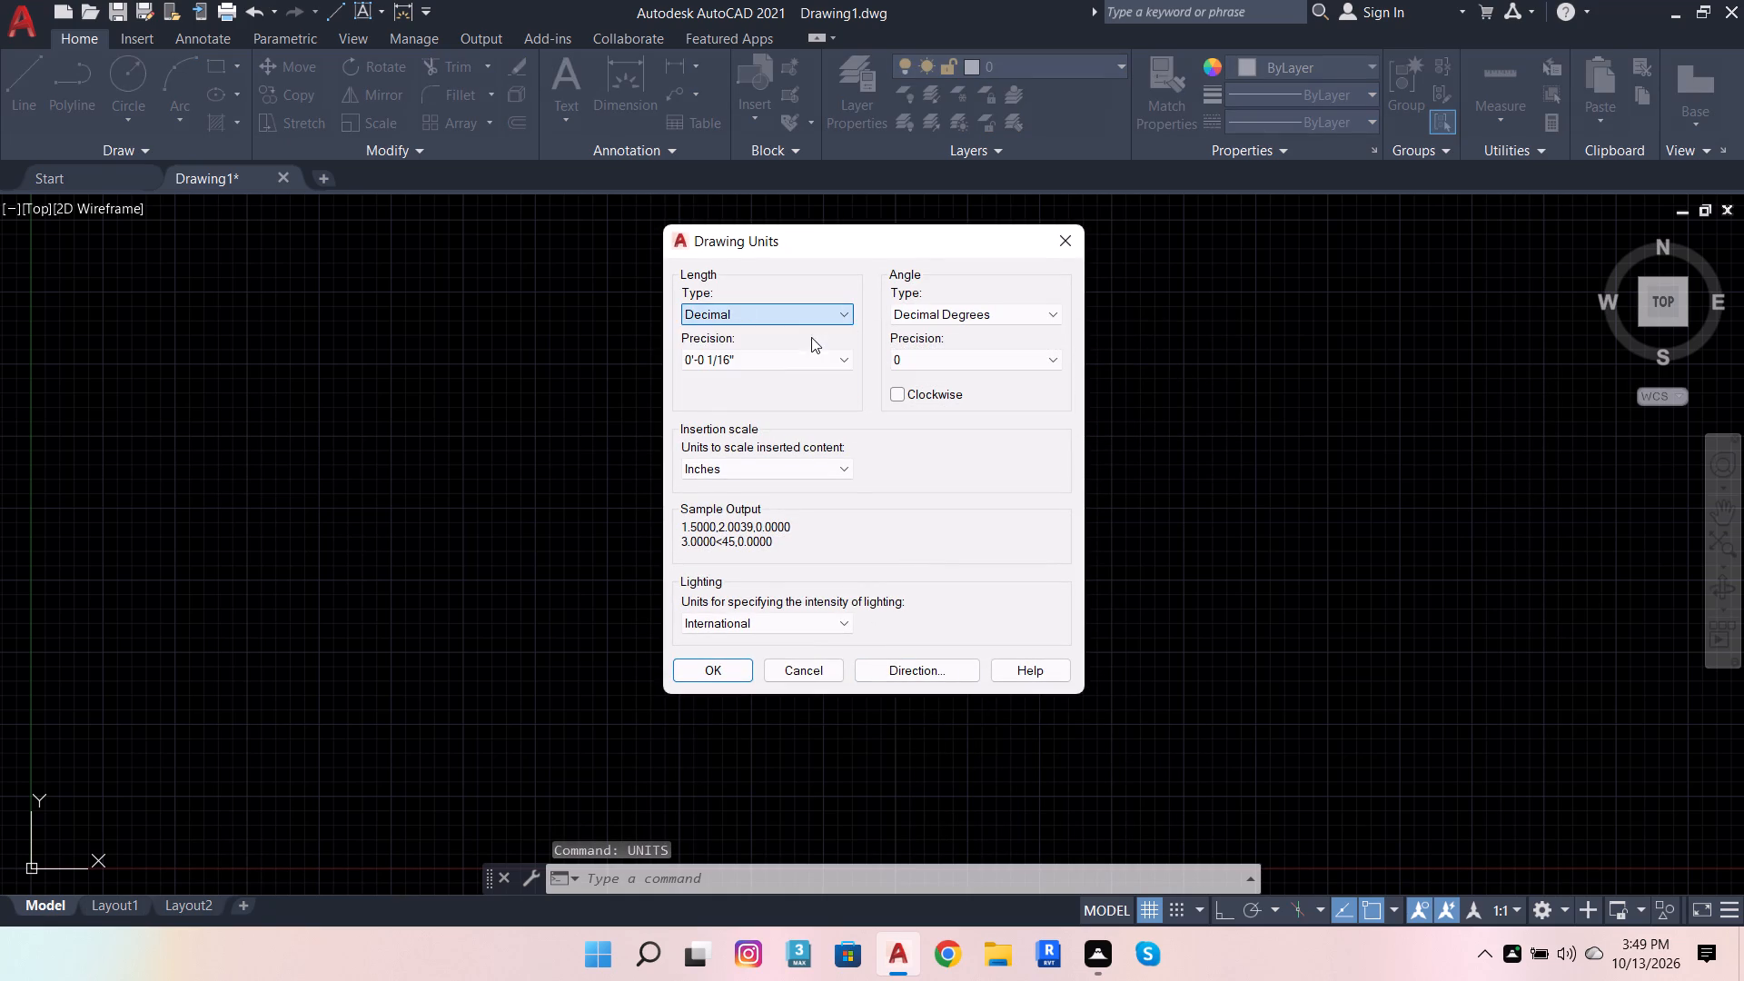
click(801, 350)
click(809, 373)
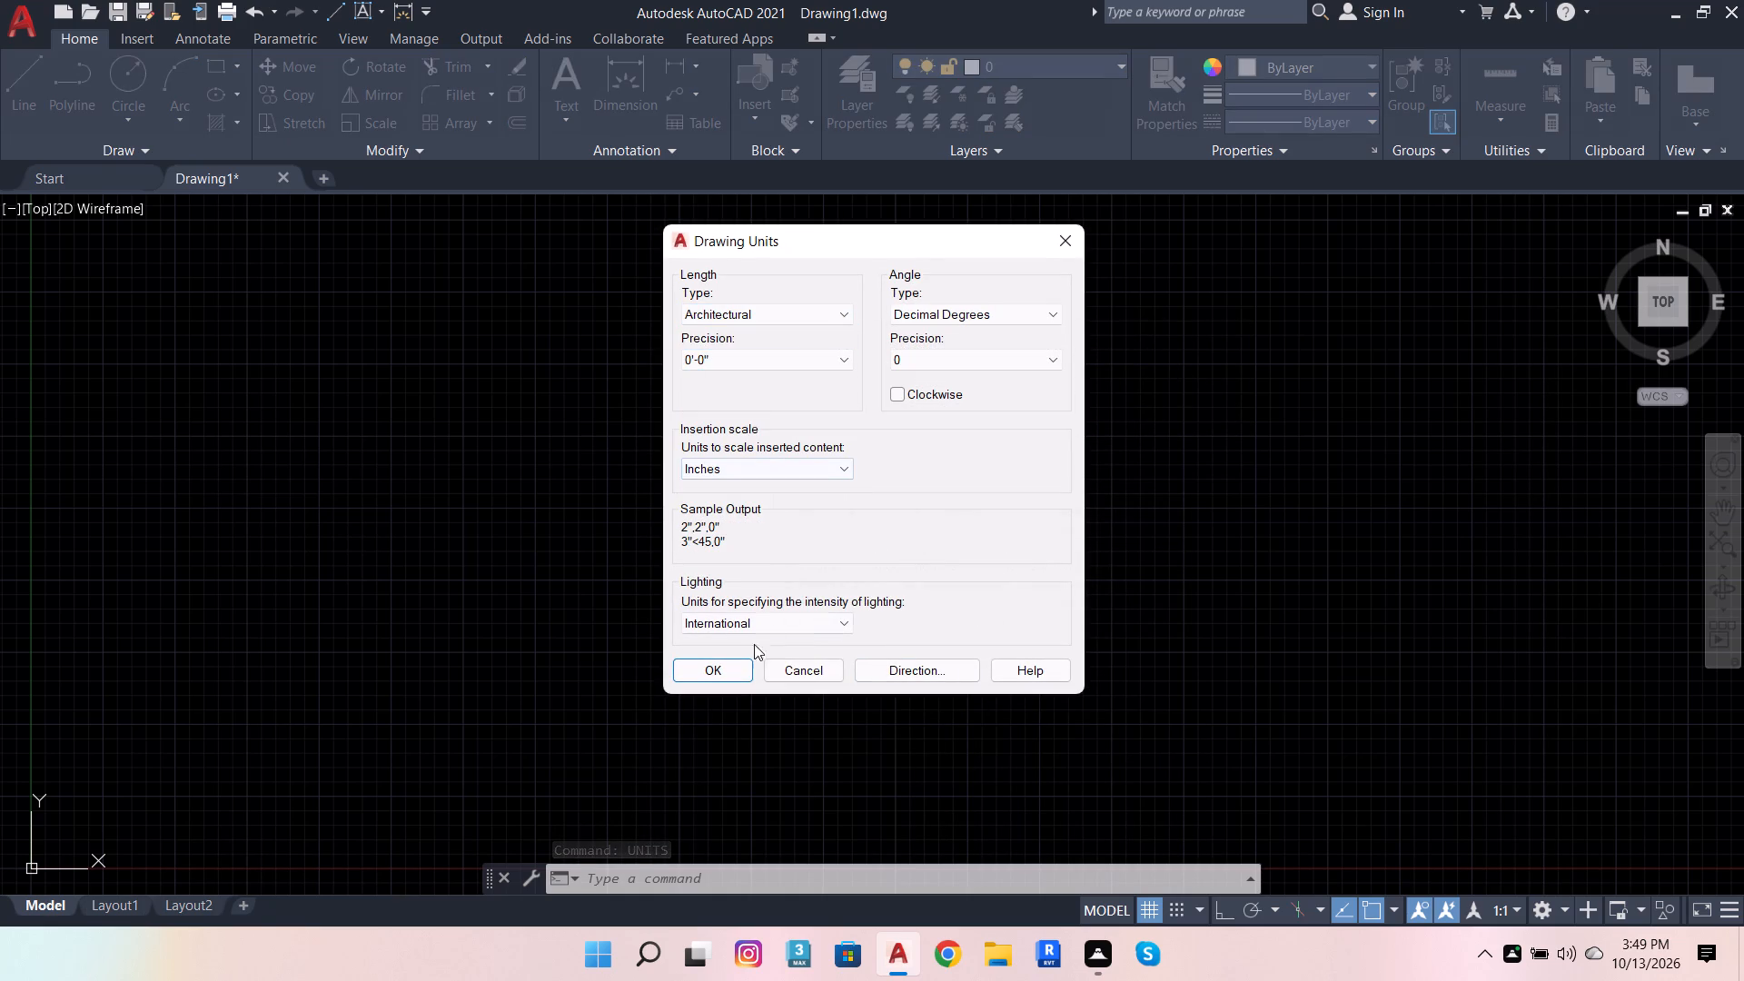
click(725, 668)
Set the model space limits with the default lower-left corner 0,0 and an upper-right corner of 60',90'.
scroll(827, 564, down, 3)
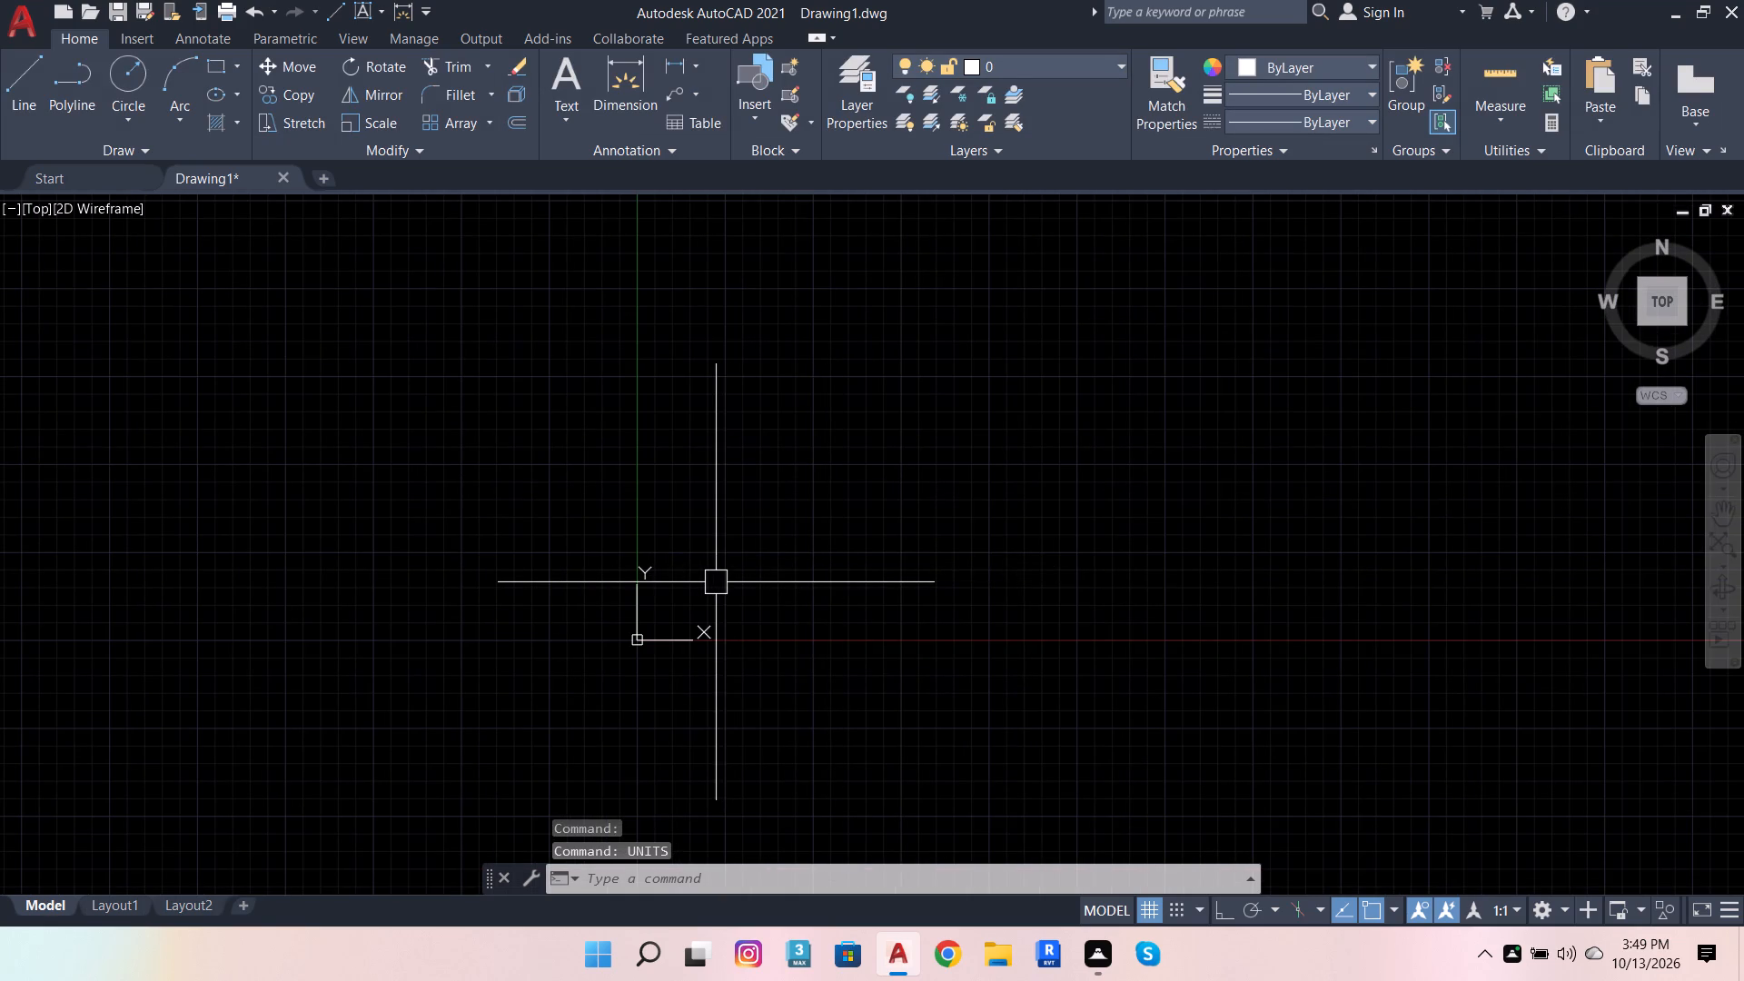
scroll(716, 582, up, 1)
text(LIMITS)
key(Return)
key(Return)
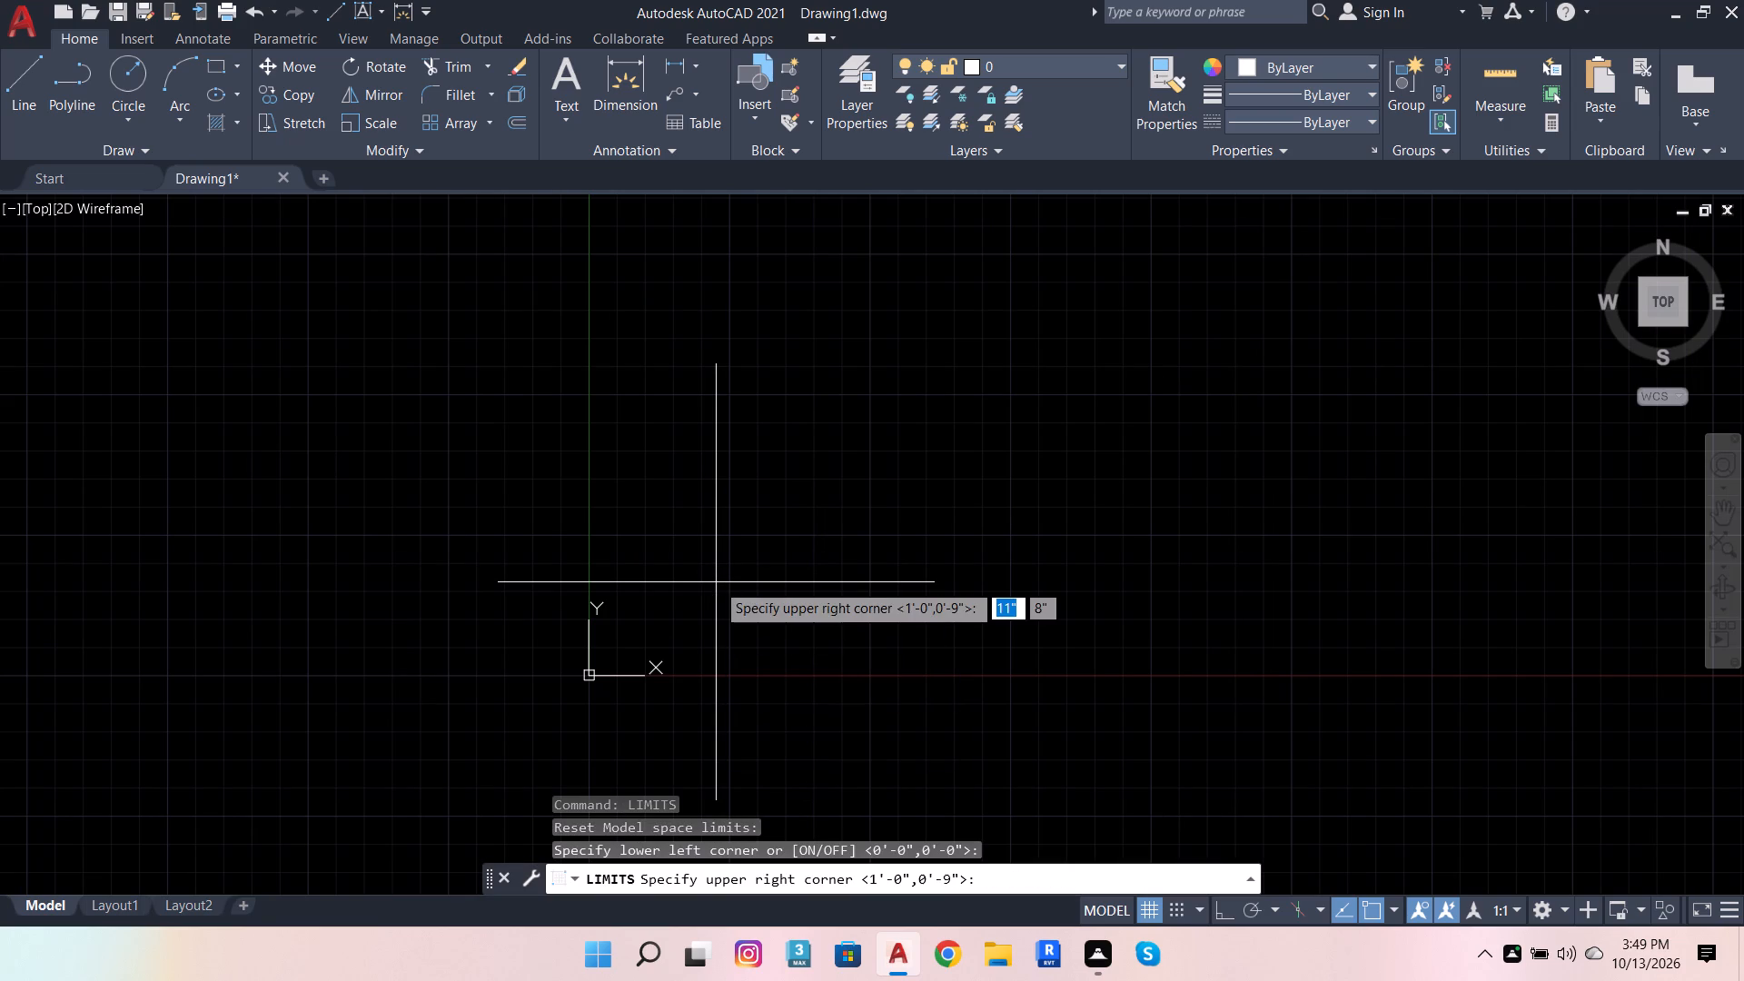
click(1089, 870)
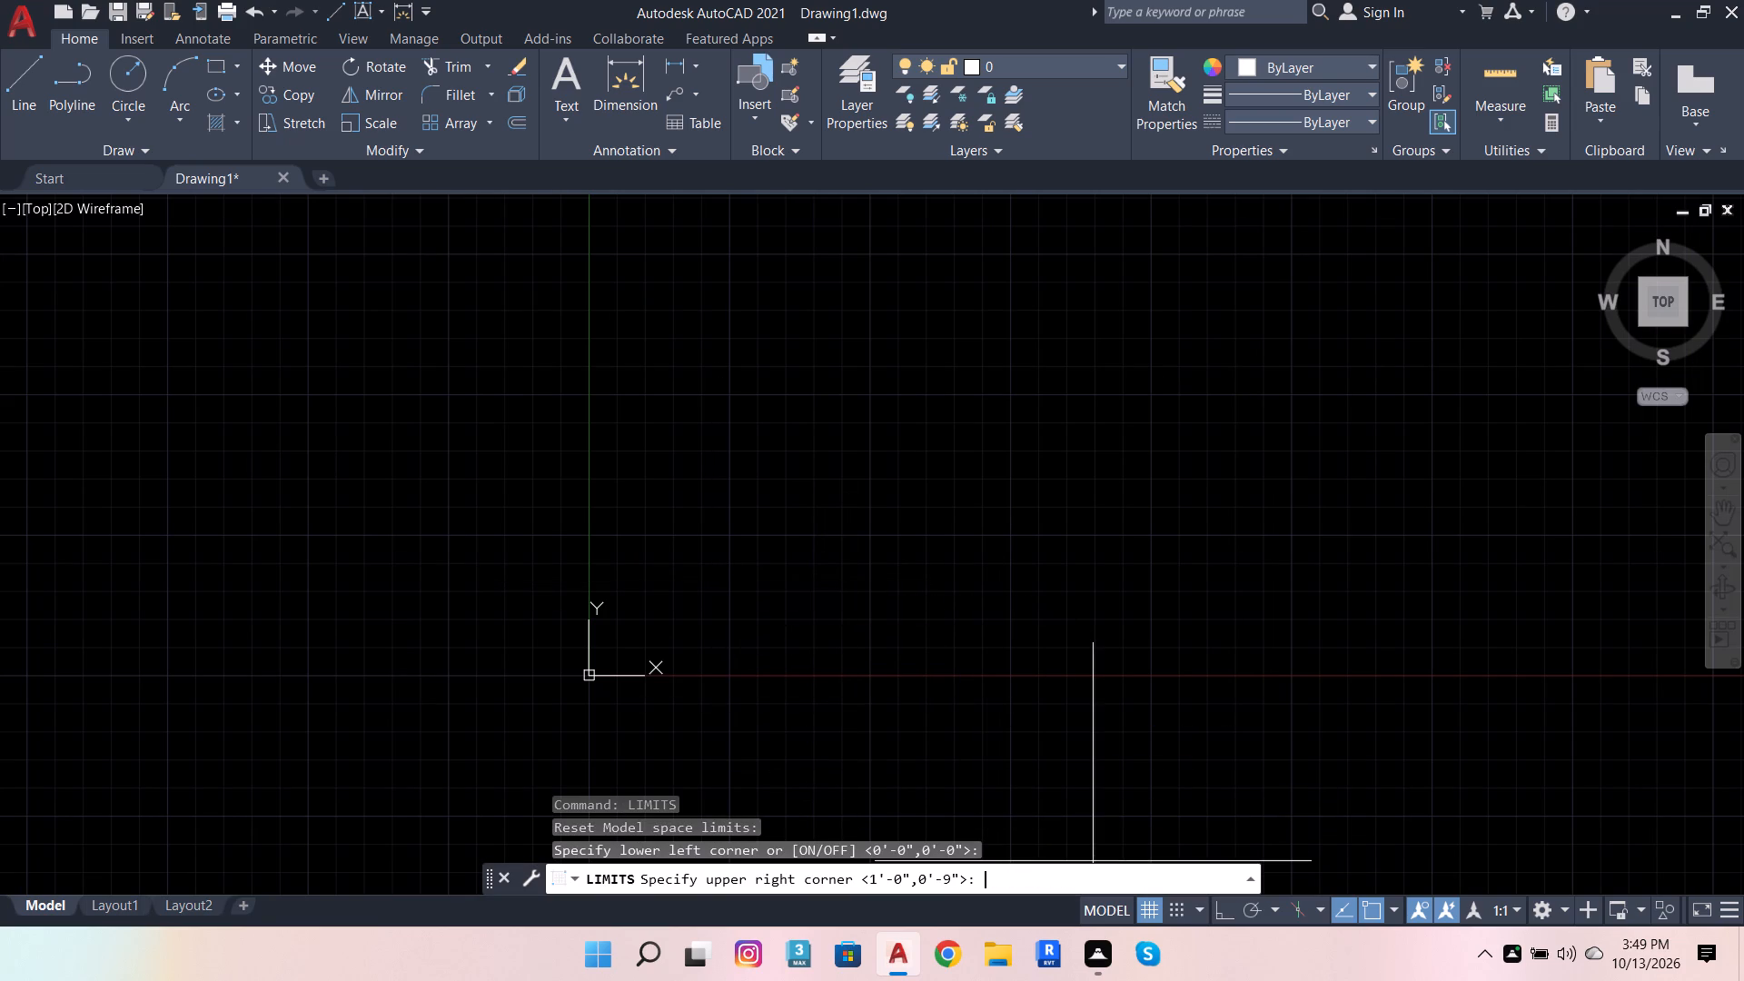
text(60'90')
key(Left)
key(Left)
key(Left)
key(comma)
key(Right)
key(Right)
key(Right)
key(Right)
key(Return)
key(z)
key(Return)
key(a)
key(Return)
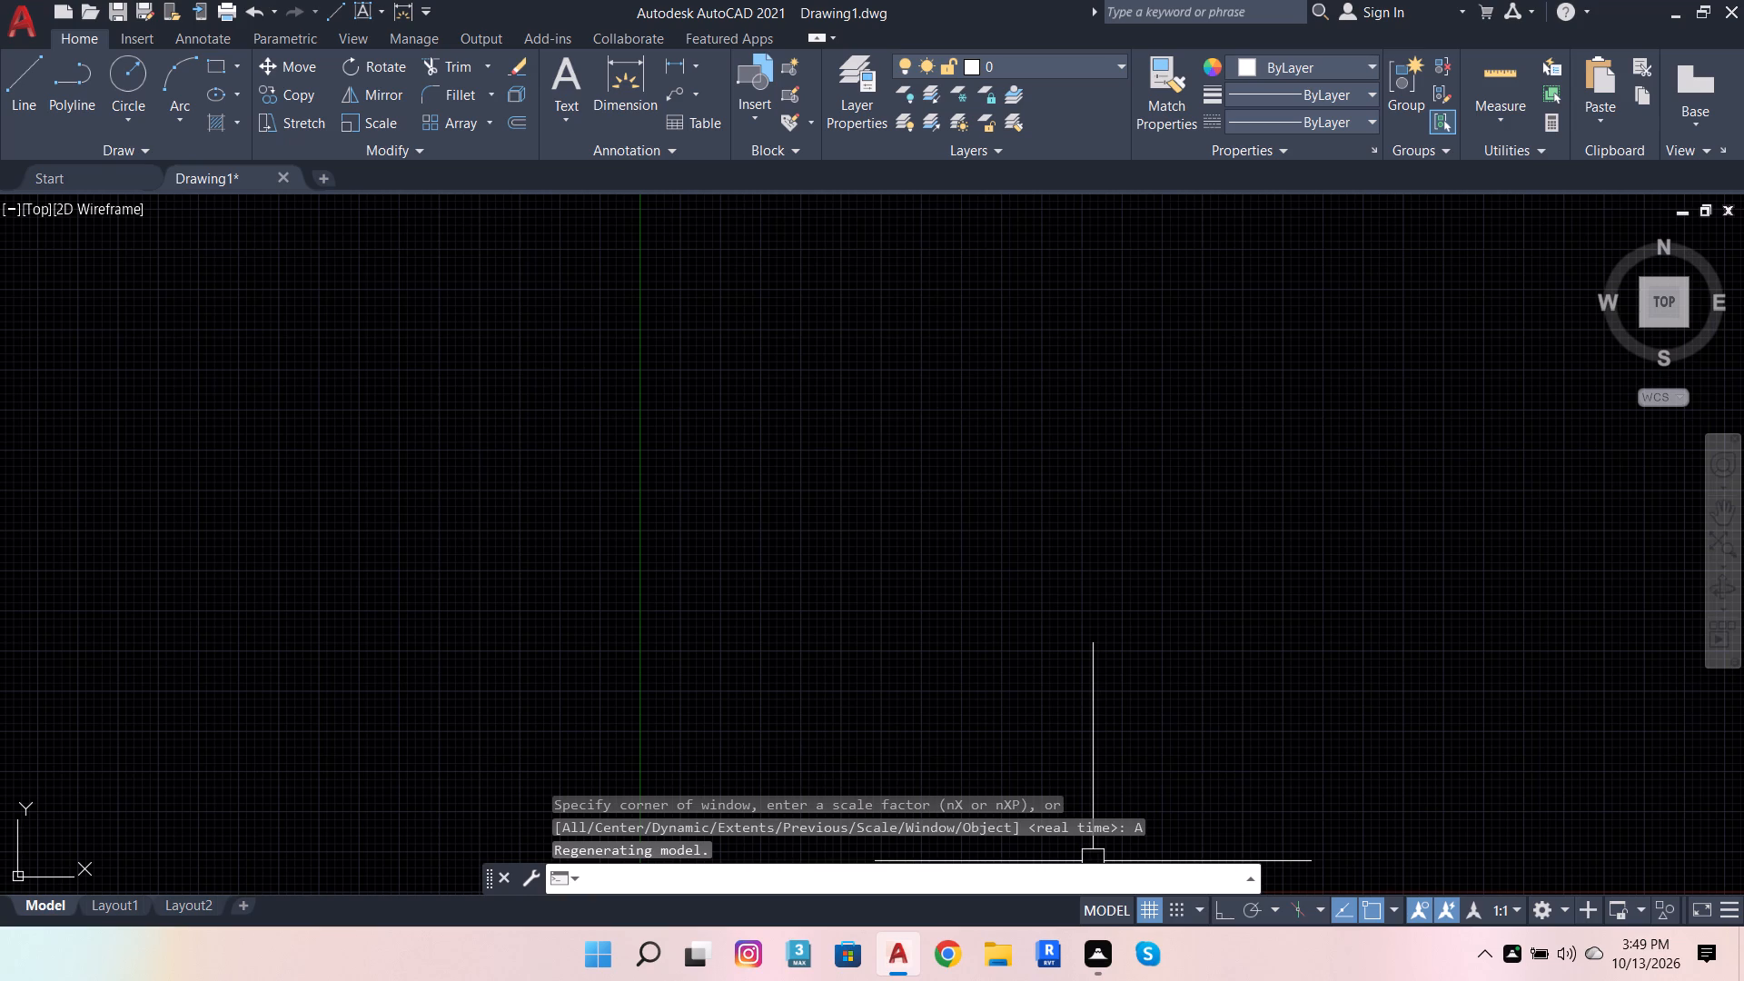
scroll(942, 388, up, 2)
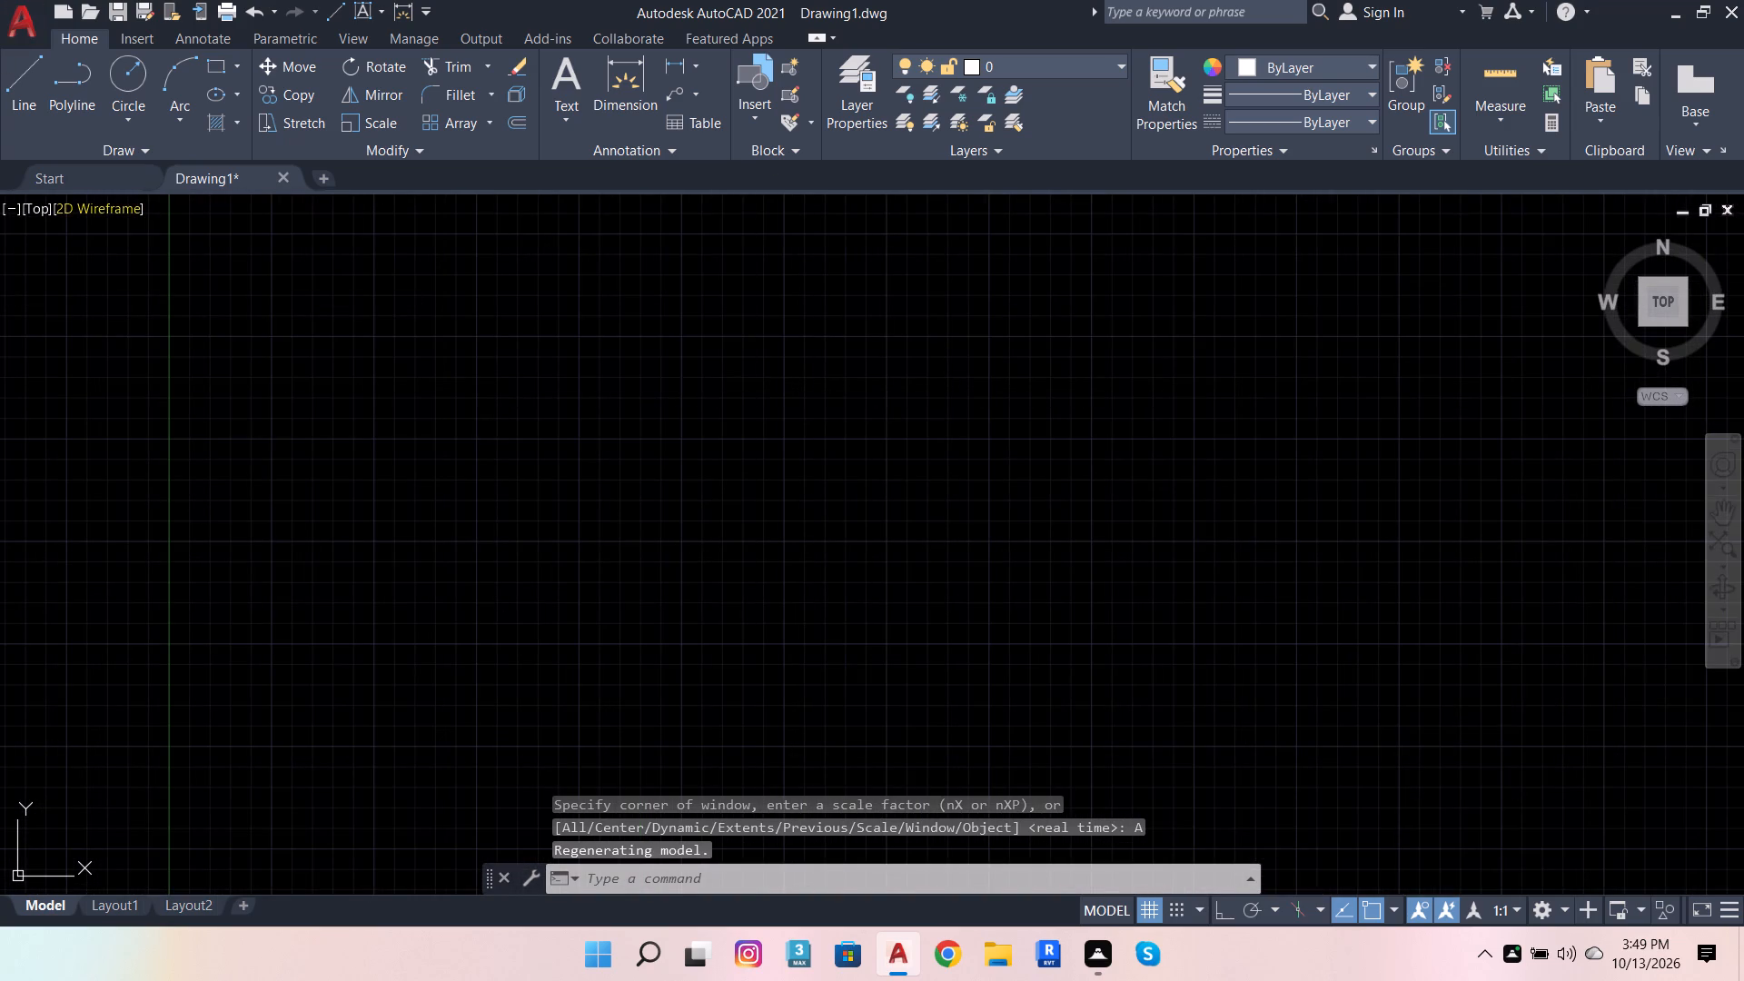
In File Explorer, copy the ground floor plan image "5c6e455b433e47b67a2dac4833cf5447.jpg DAY 05.000" from the recent files, and close the window.
click(1010, 955)
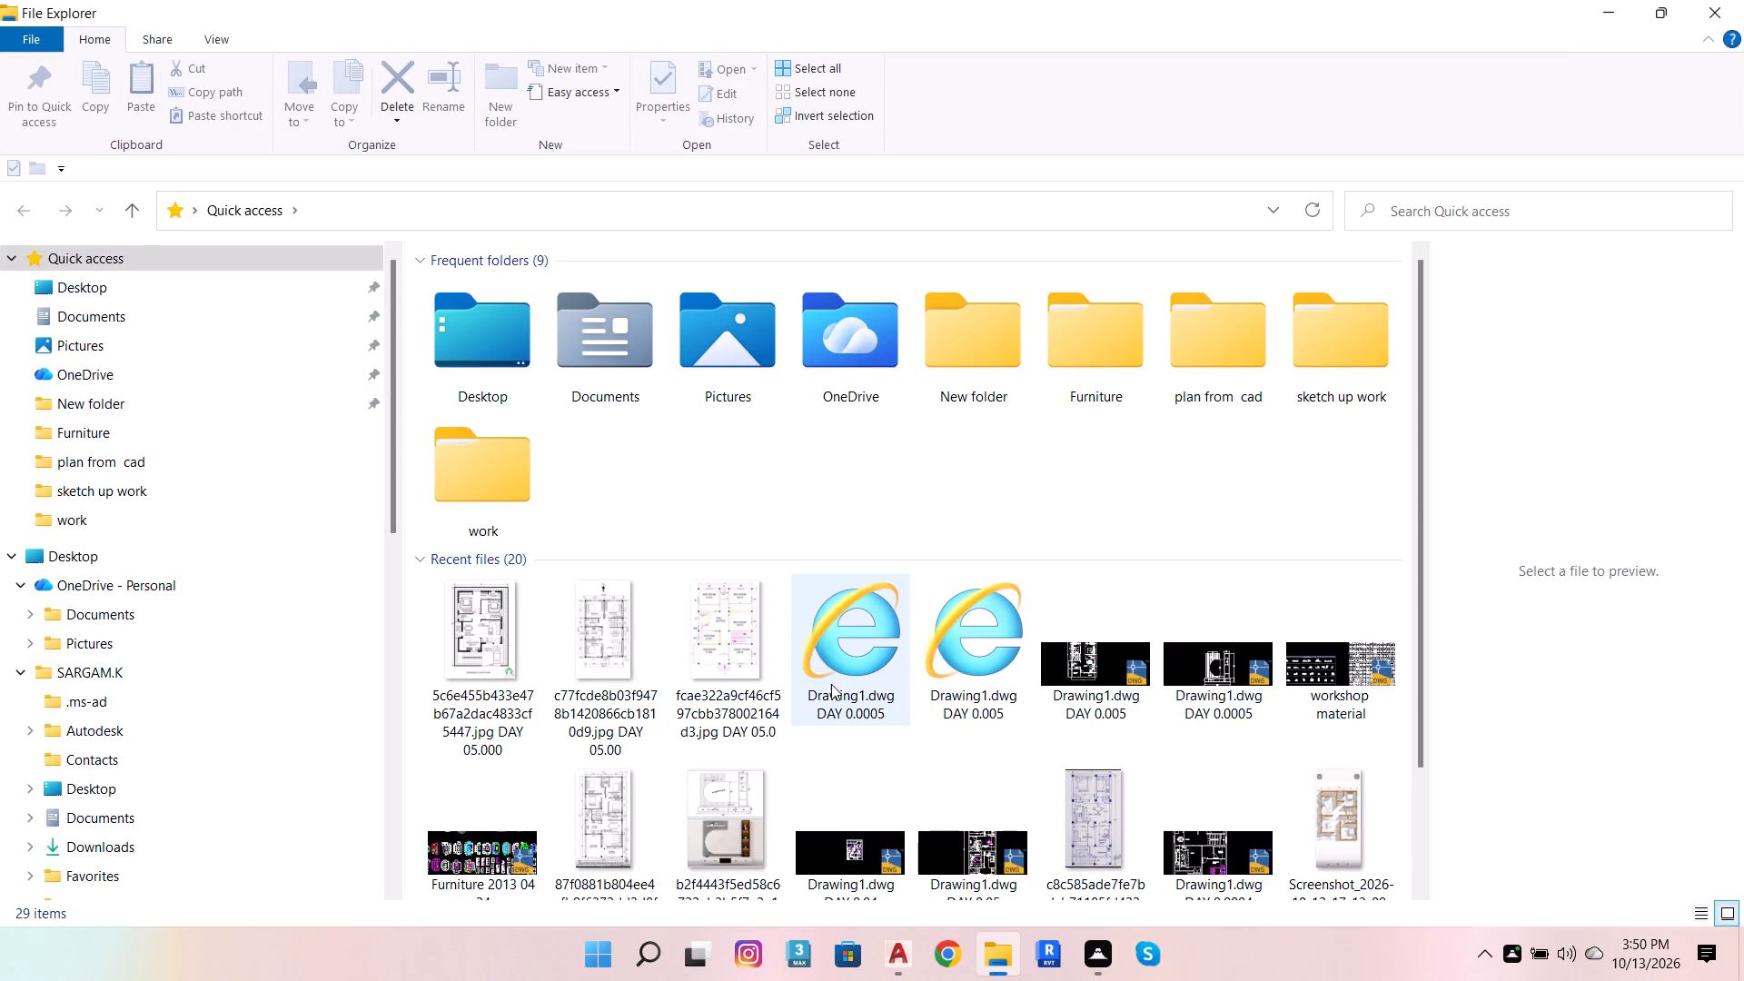
right_click(741, 688)
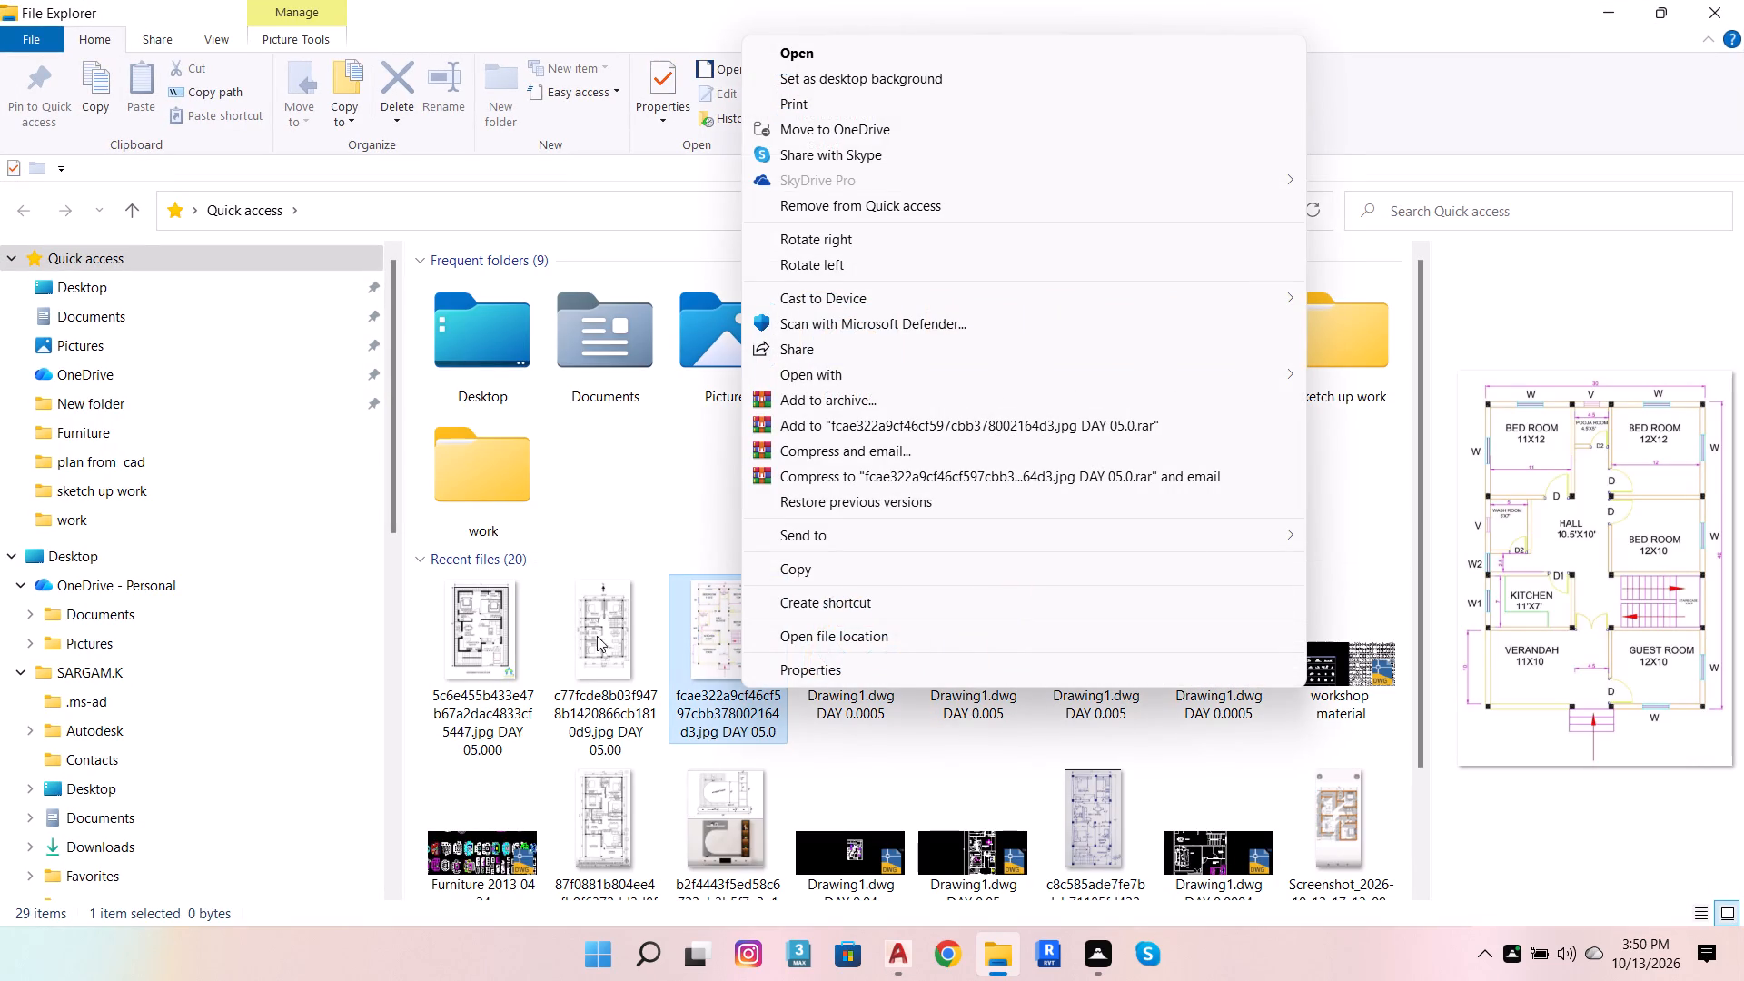
click(424, 659)
right_click(457, 650)
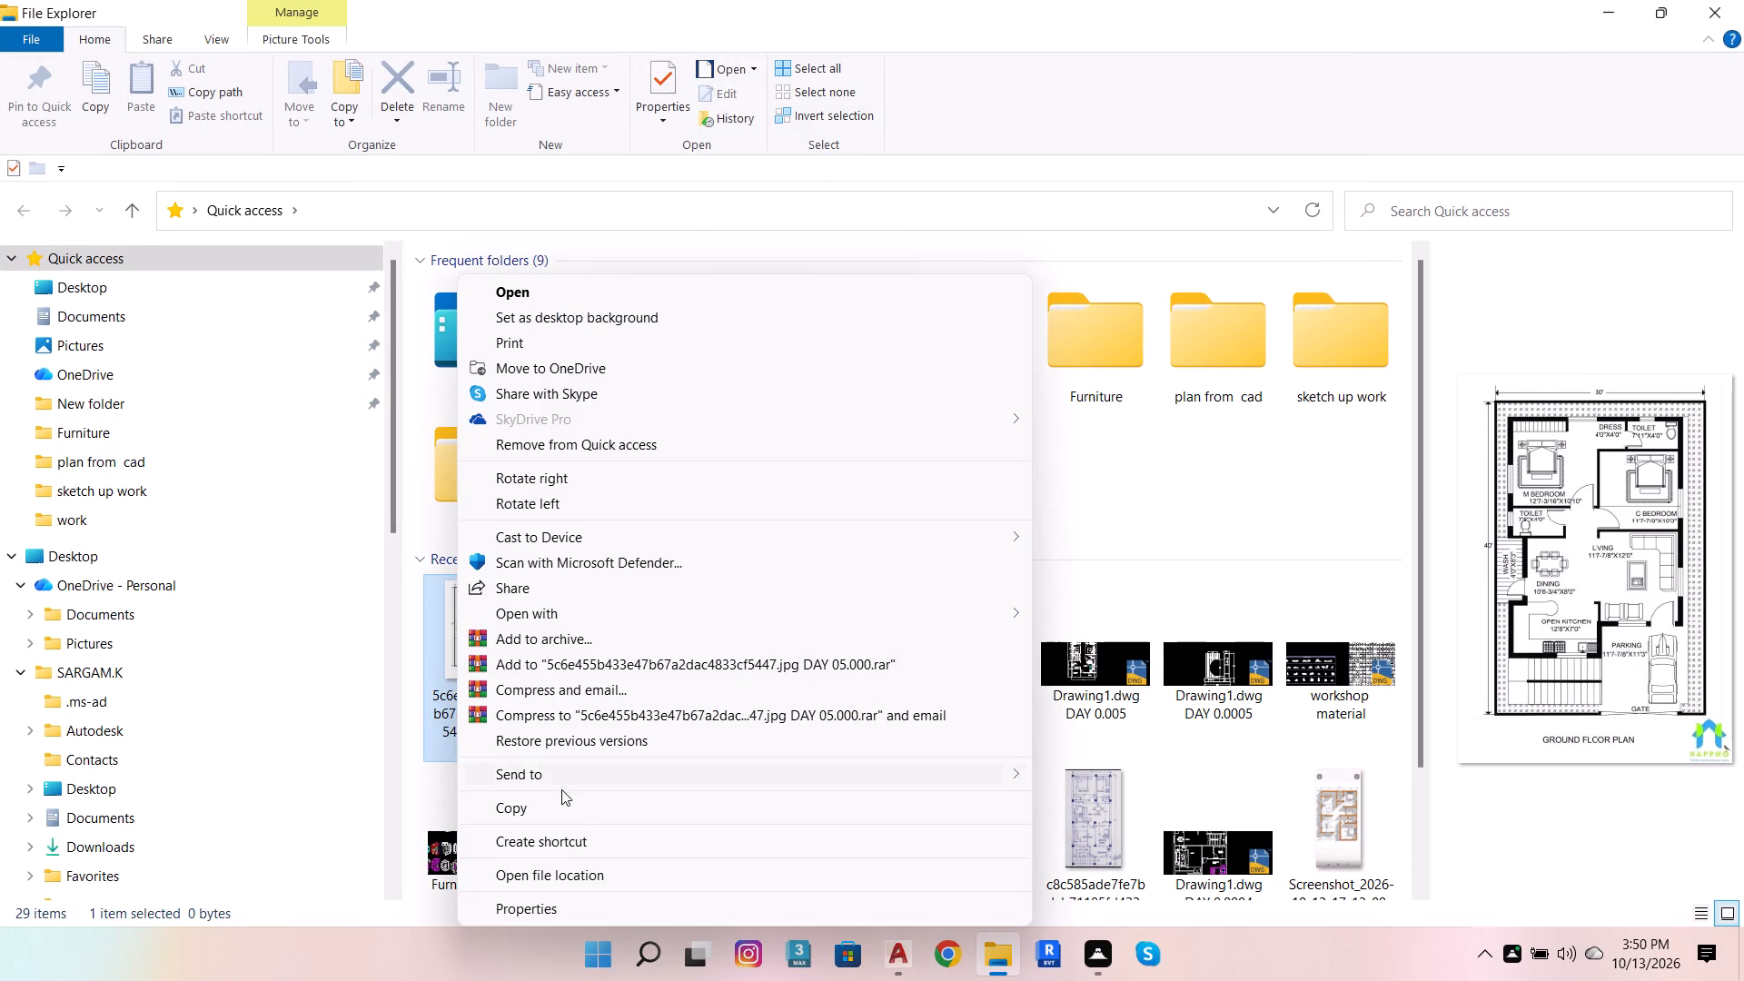
click(560, 803)
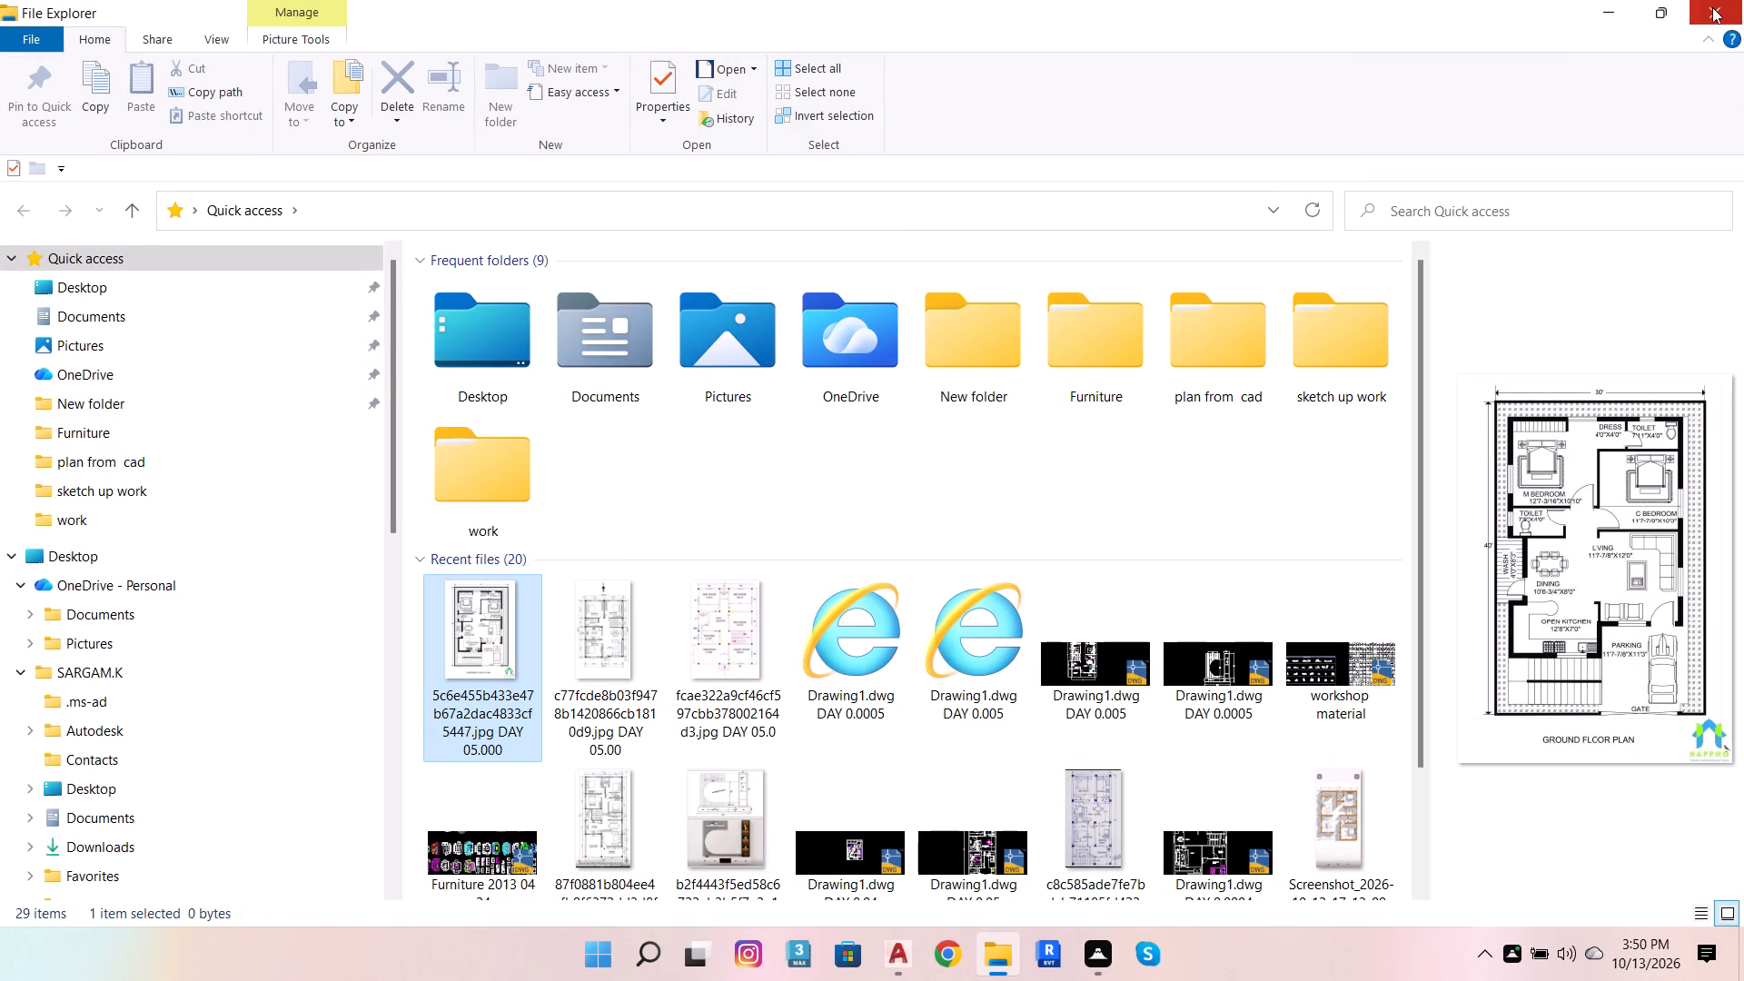
click(1712, 6)
Paste the floor plan image just beside the origin along the X axis, with Ortho on, scaled freehand by about 1'-5" and rotated 0°.
scroll(958, 451, down, 2)
scroll(980, 539, down, 2)
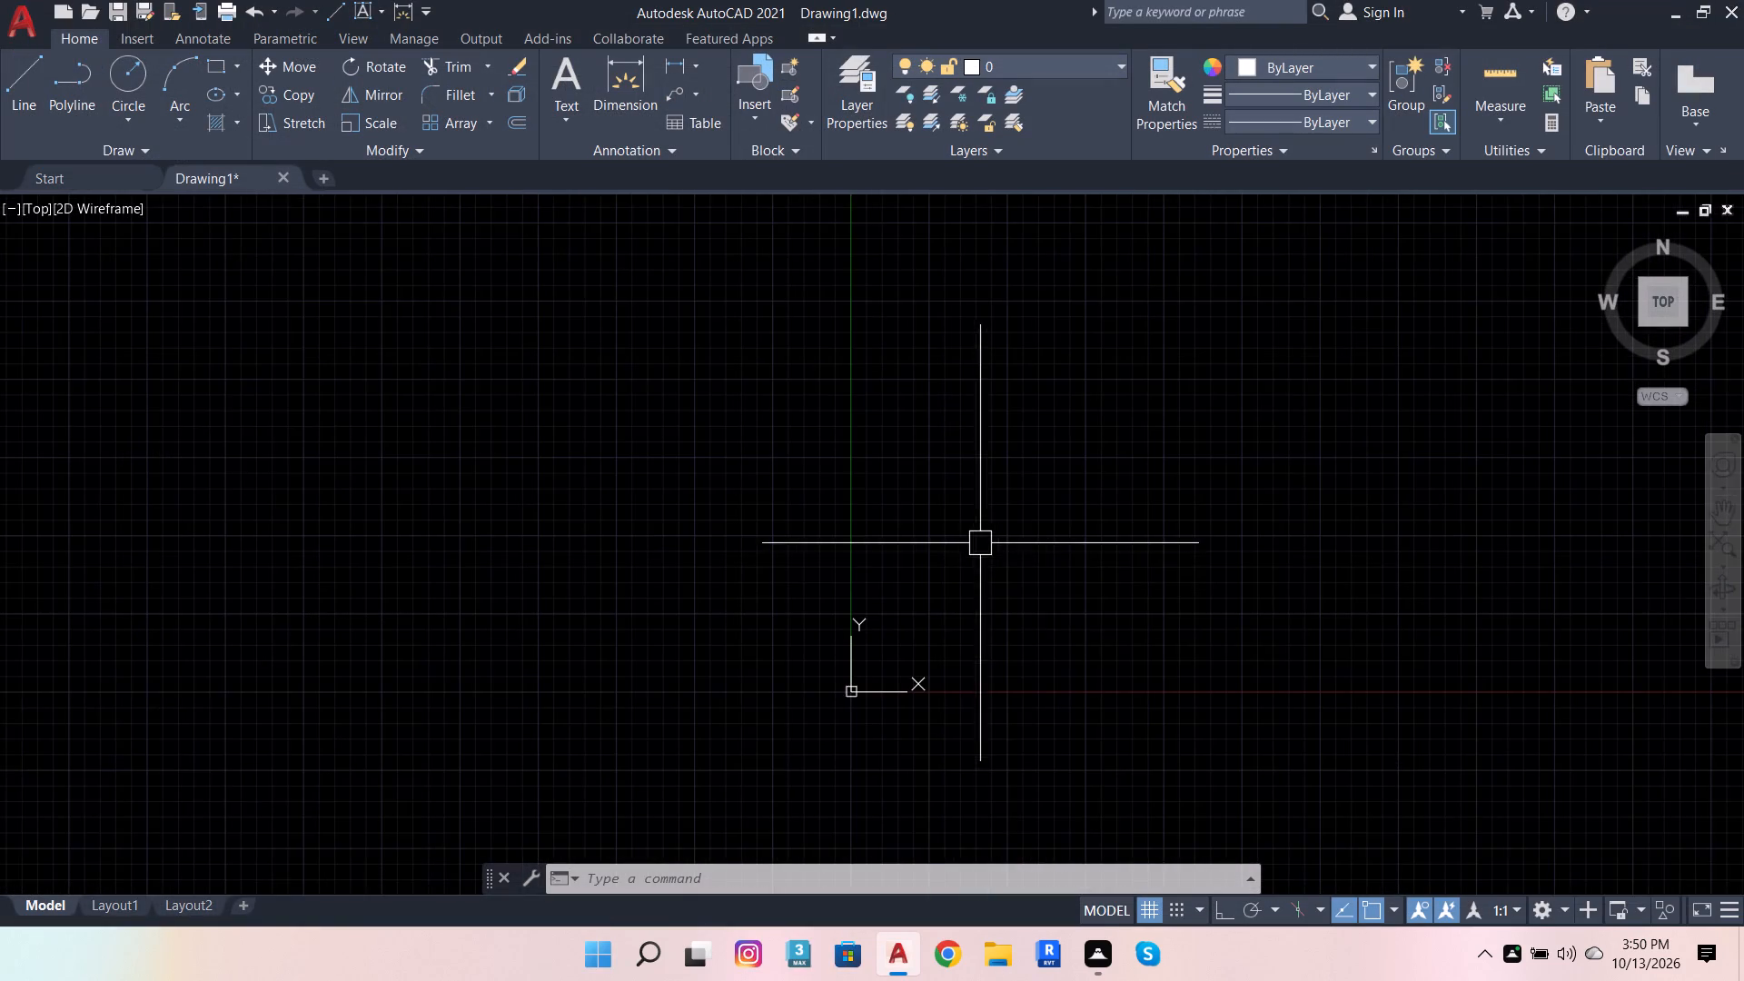
scroll(1024, 640, up, 2)
key(ctrl+v)
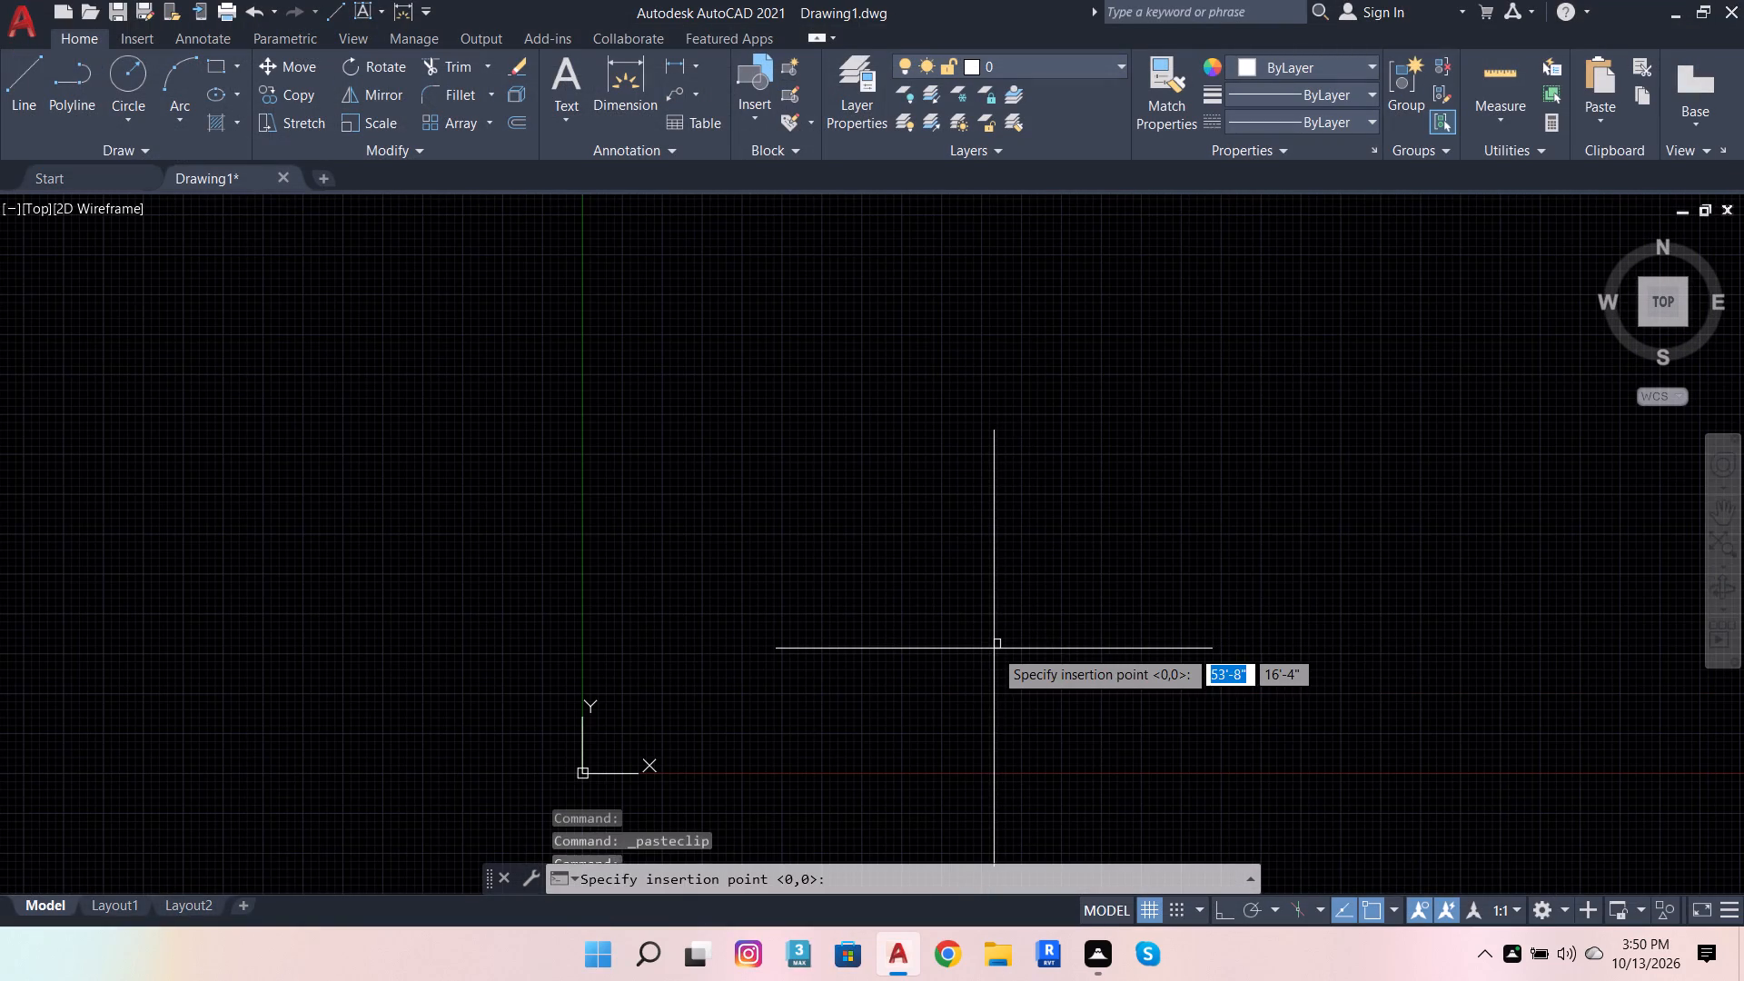
scroll(649, 756, up, 2)
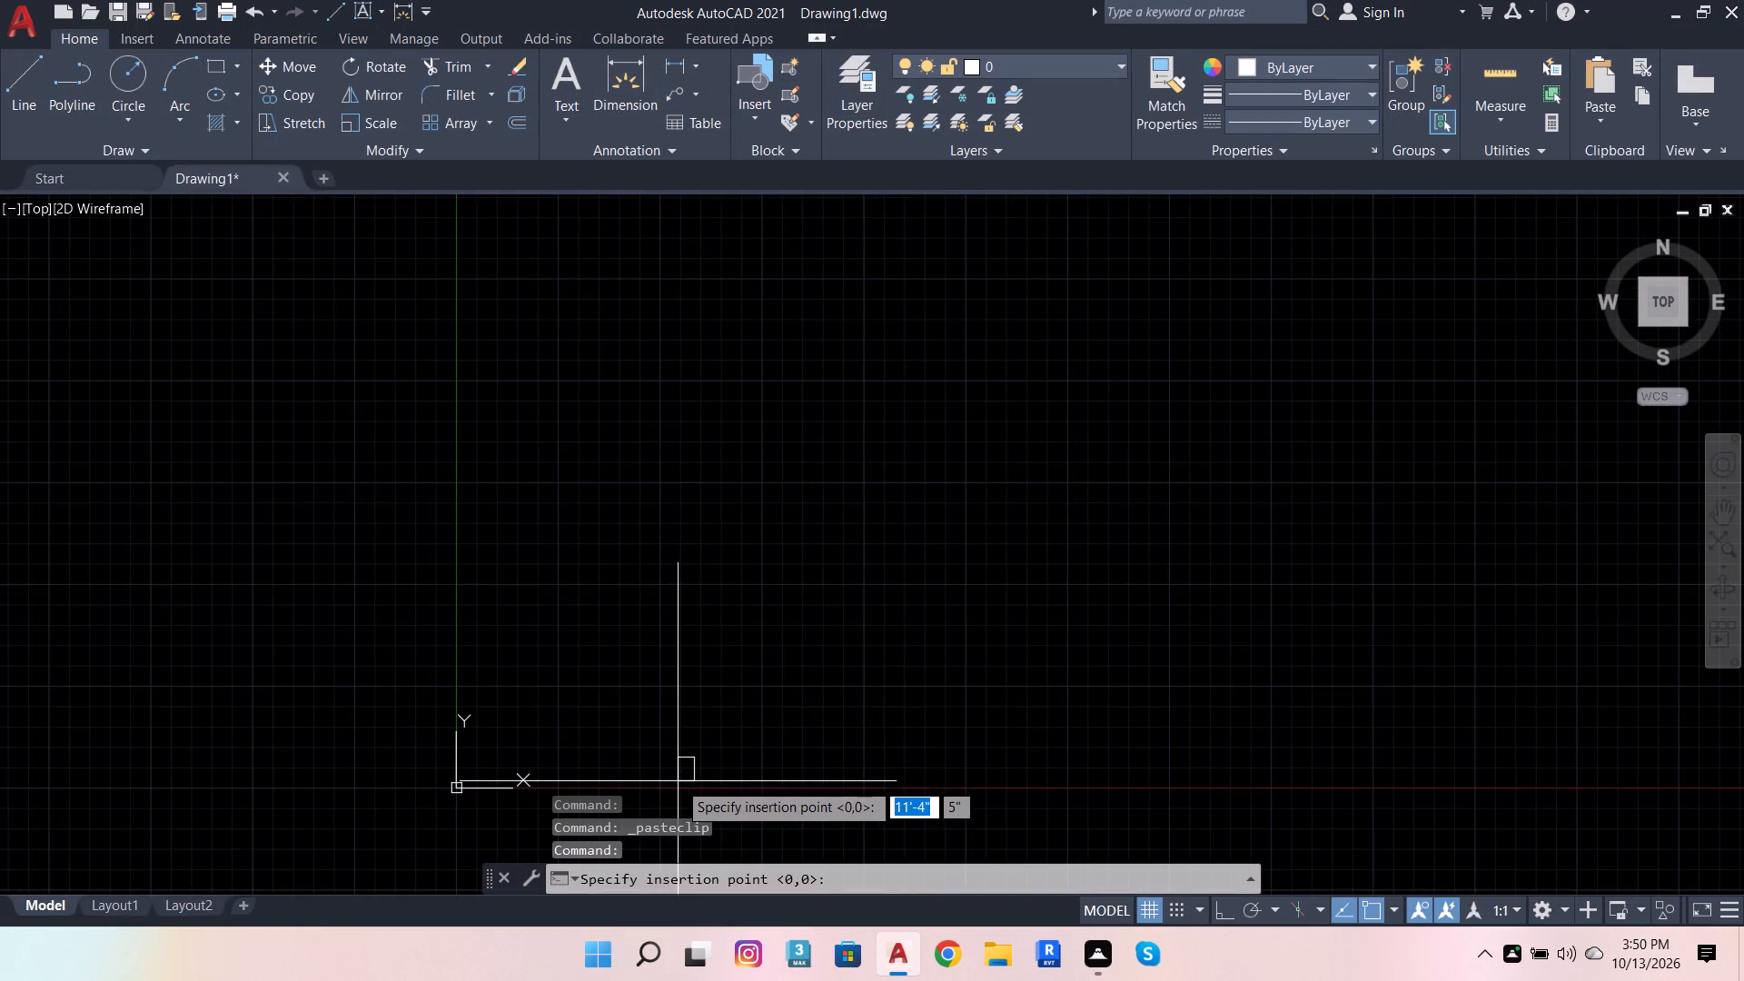
click(616, 778)
scroll(641, 724, down, 1)
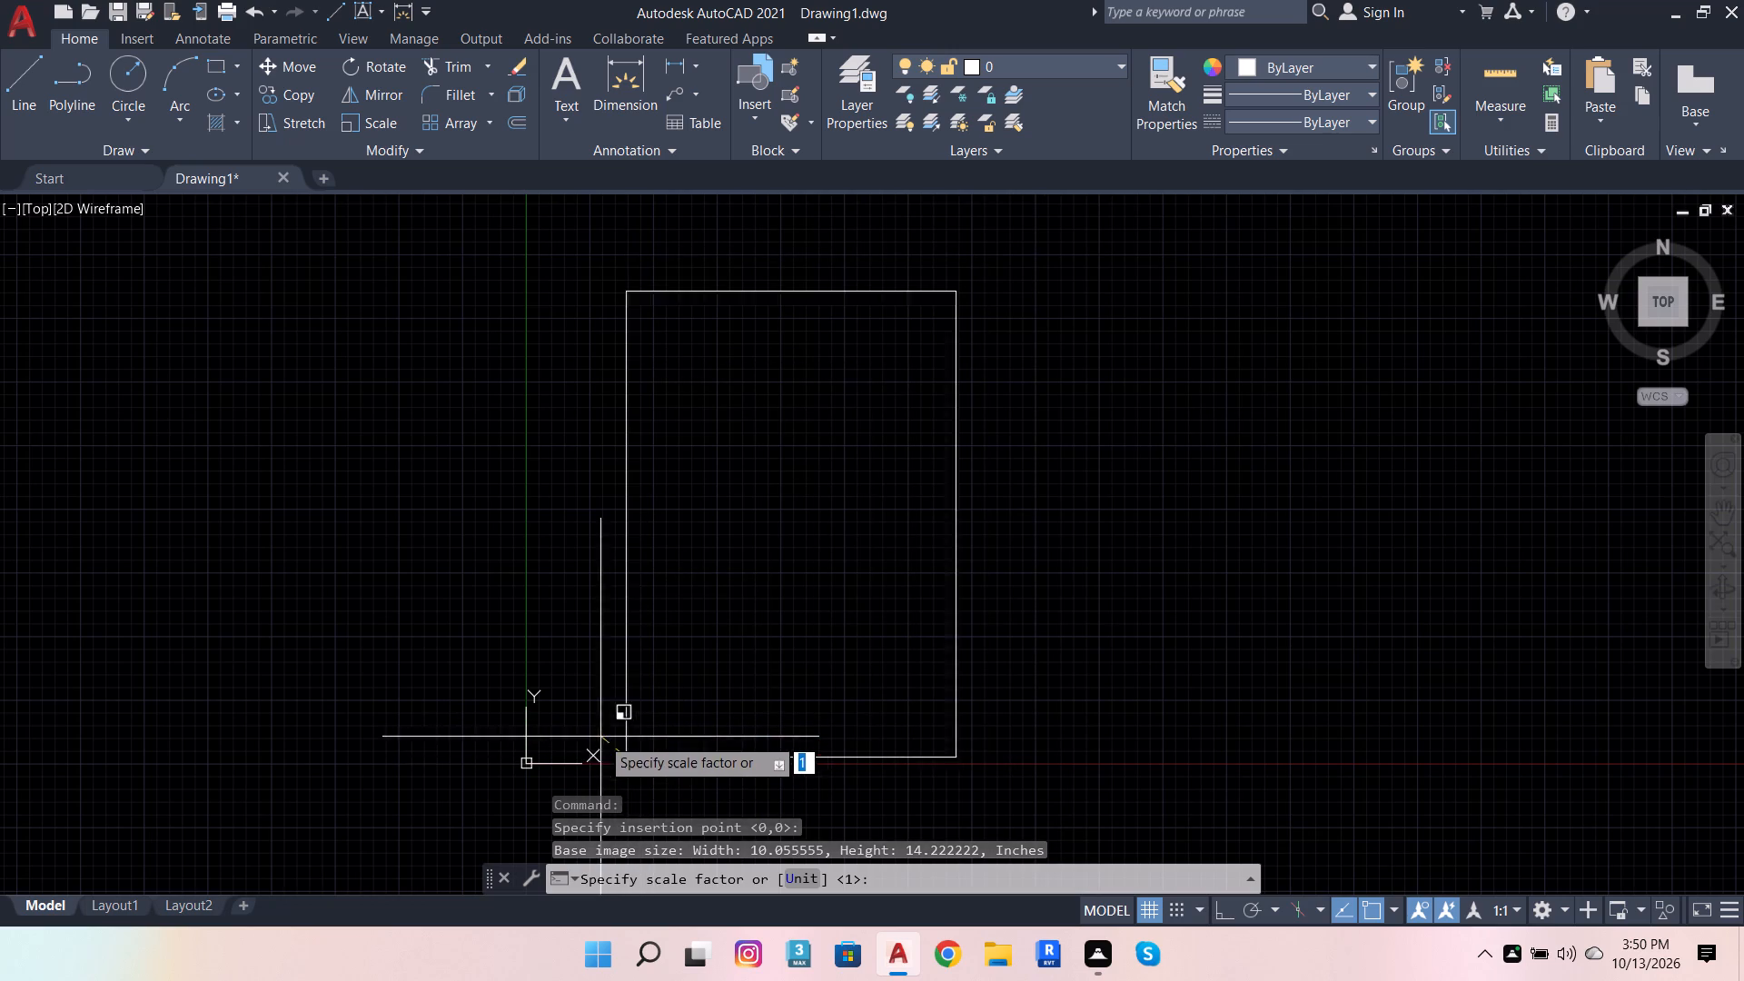
click(1231, 919)
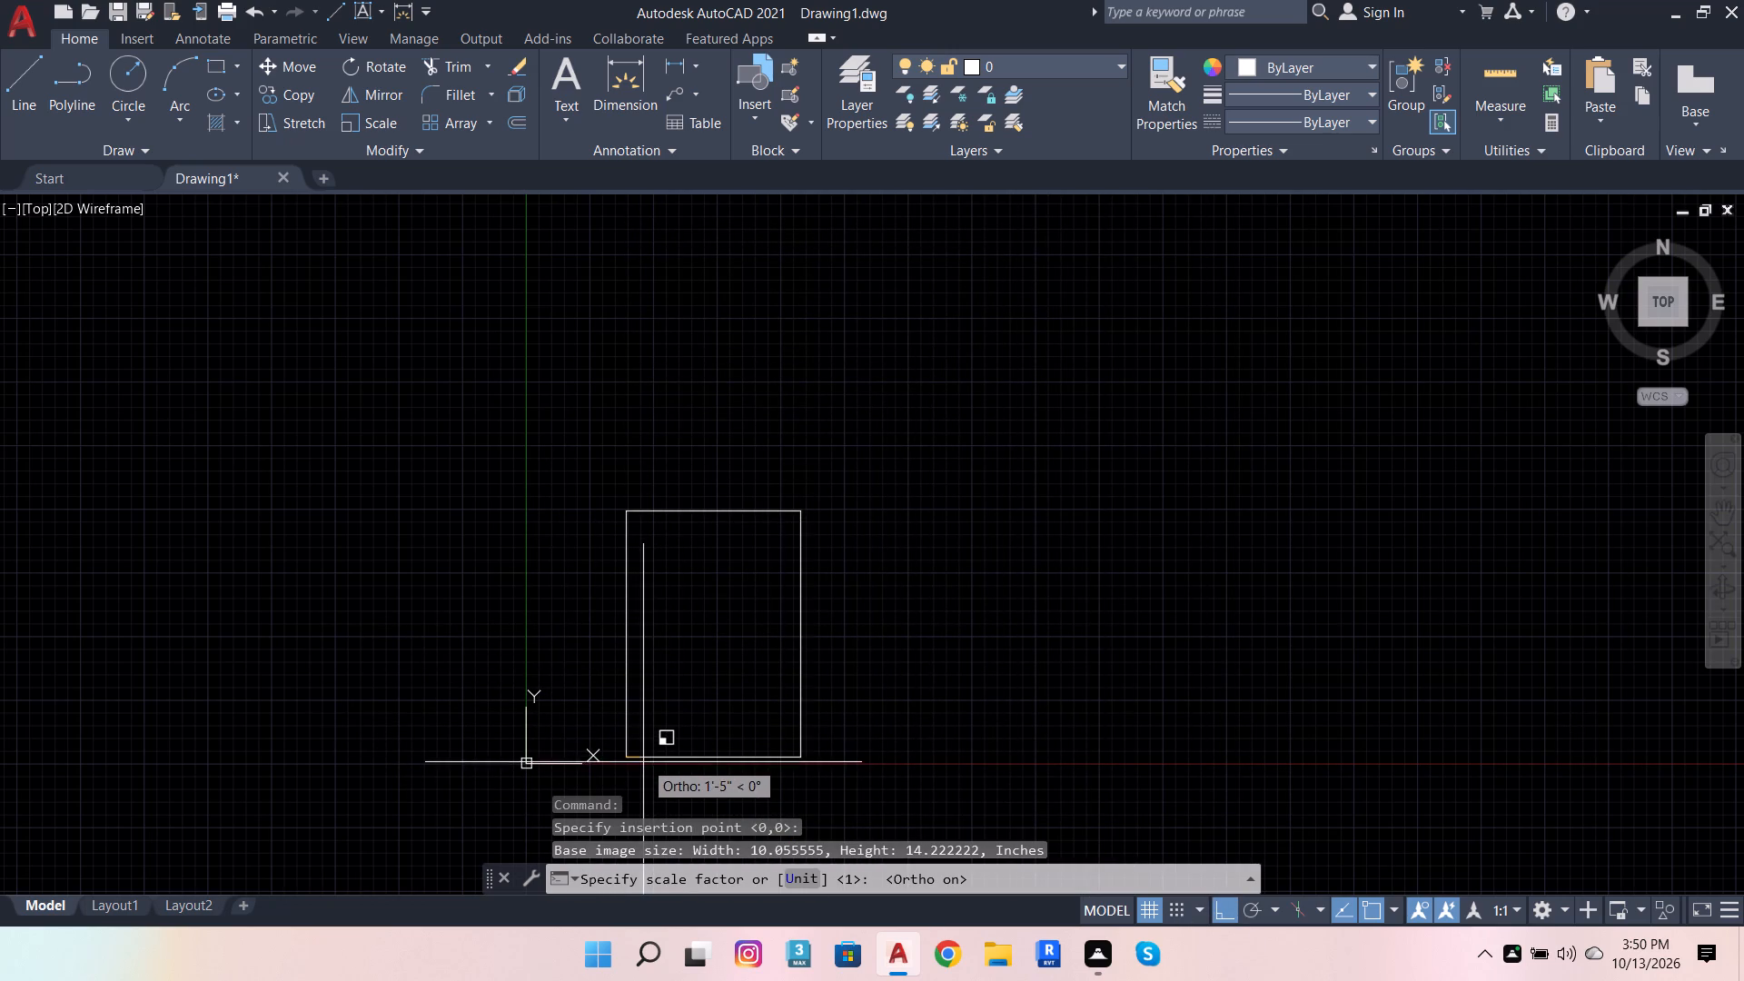
click(642, 765)
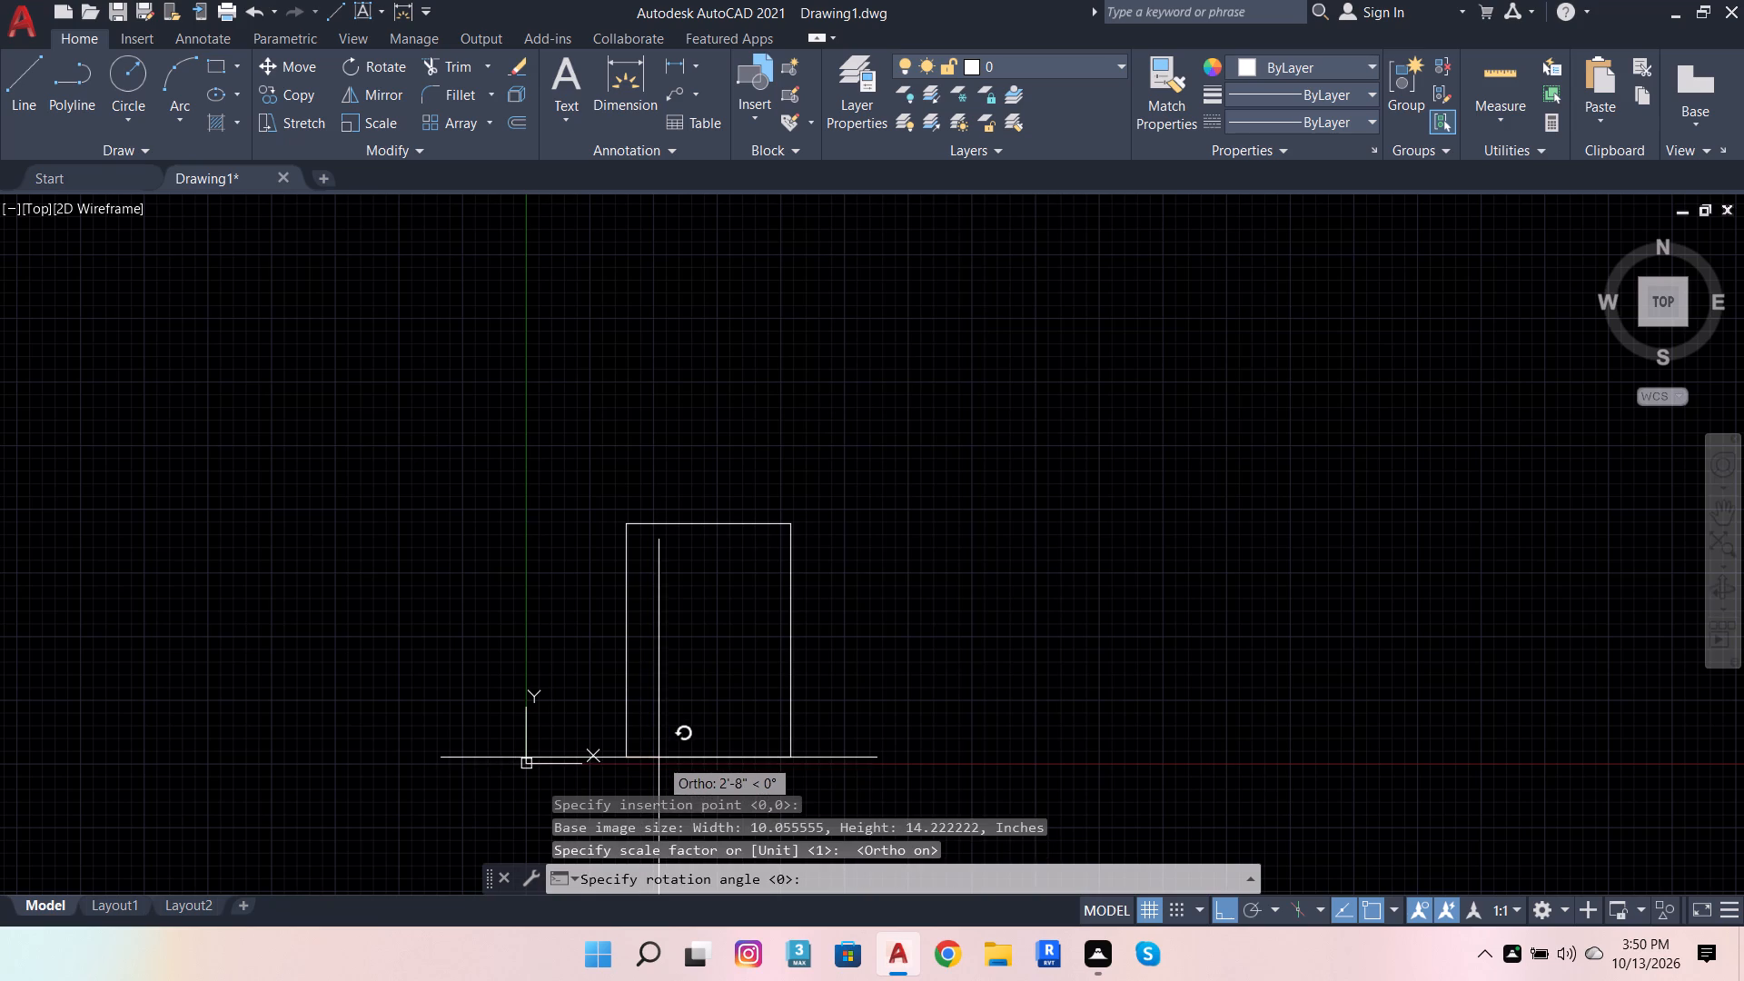
click(663, 758)
scroll(794, 600, up, 3)
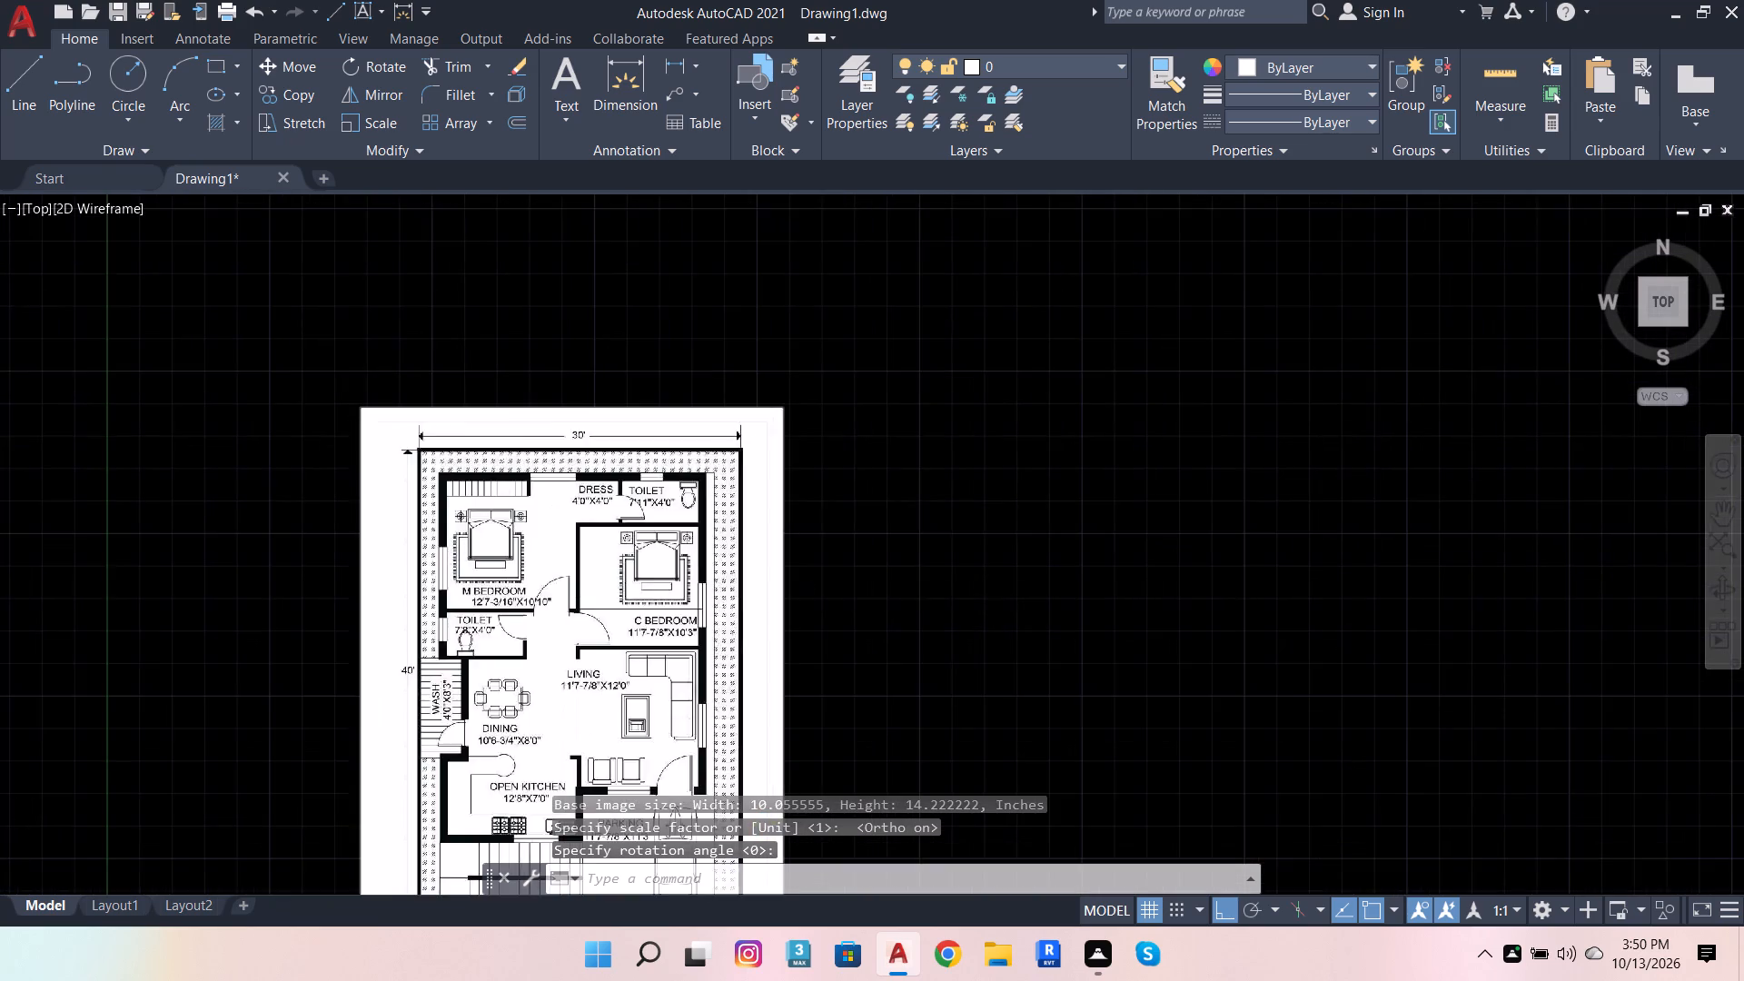
scroll(850, 451, down, 1)
scroll(679, 448, up, 2)
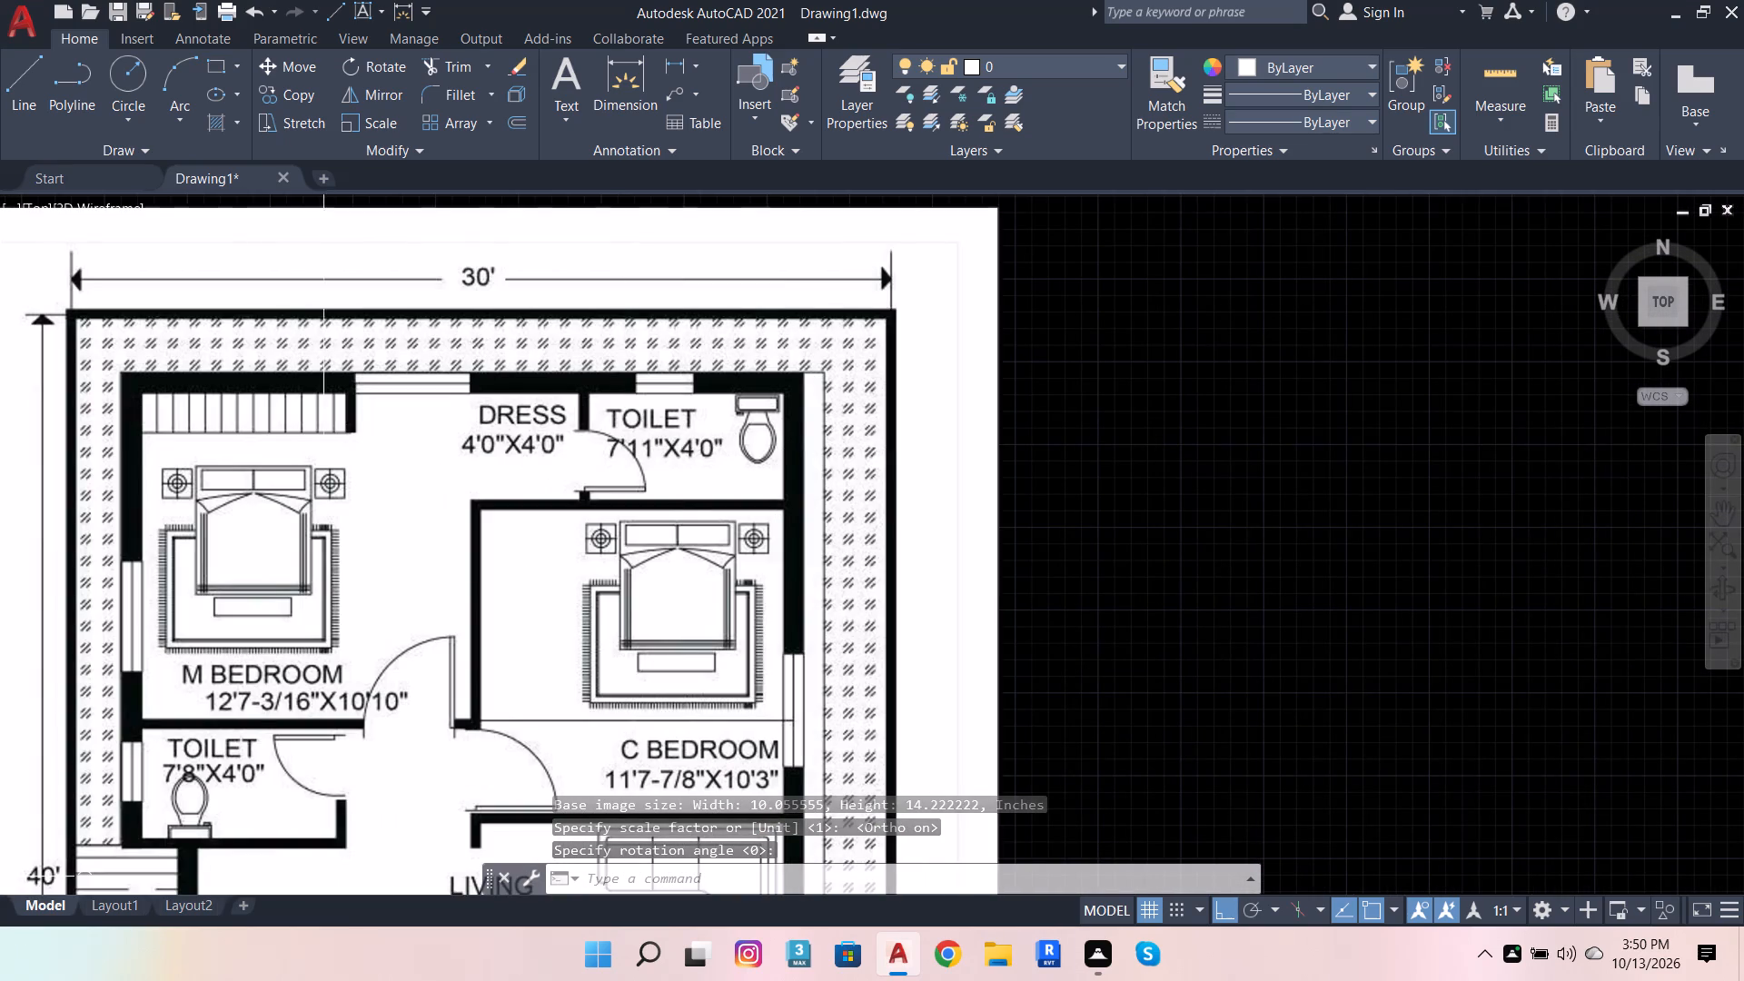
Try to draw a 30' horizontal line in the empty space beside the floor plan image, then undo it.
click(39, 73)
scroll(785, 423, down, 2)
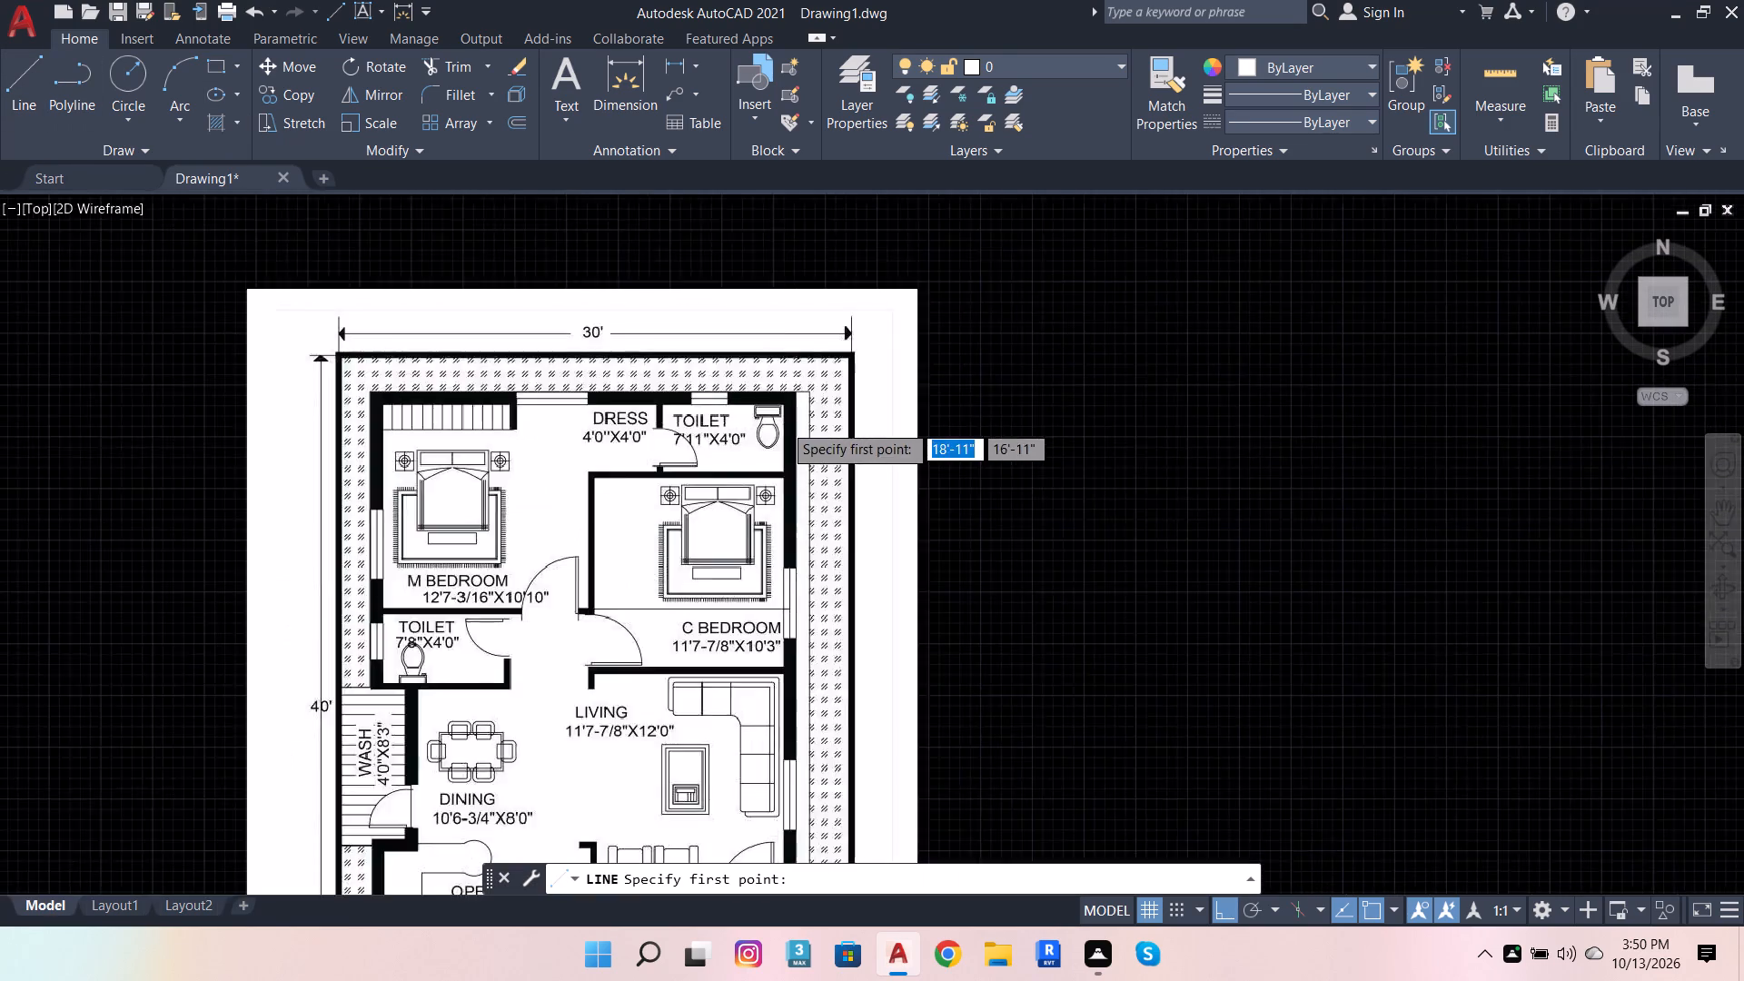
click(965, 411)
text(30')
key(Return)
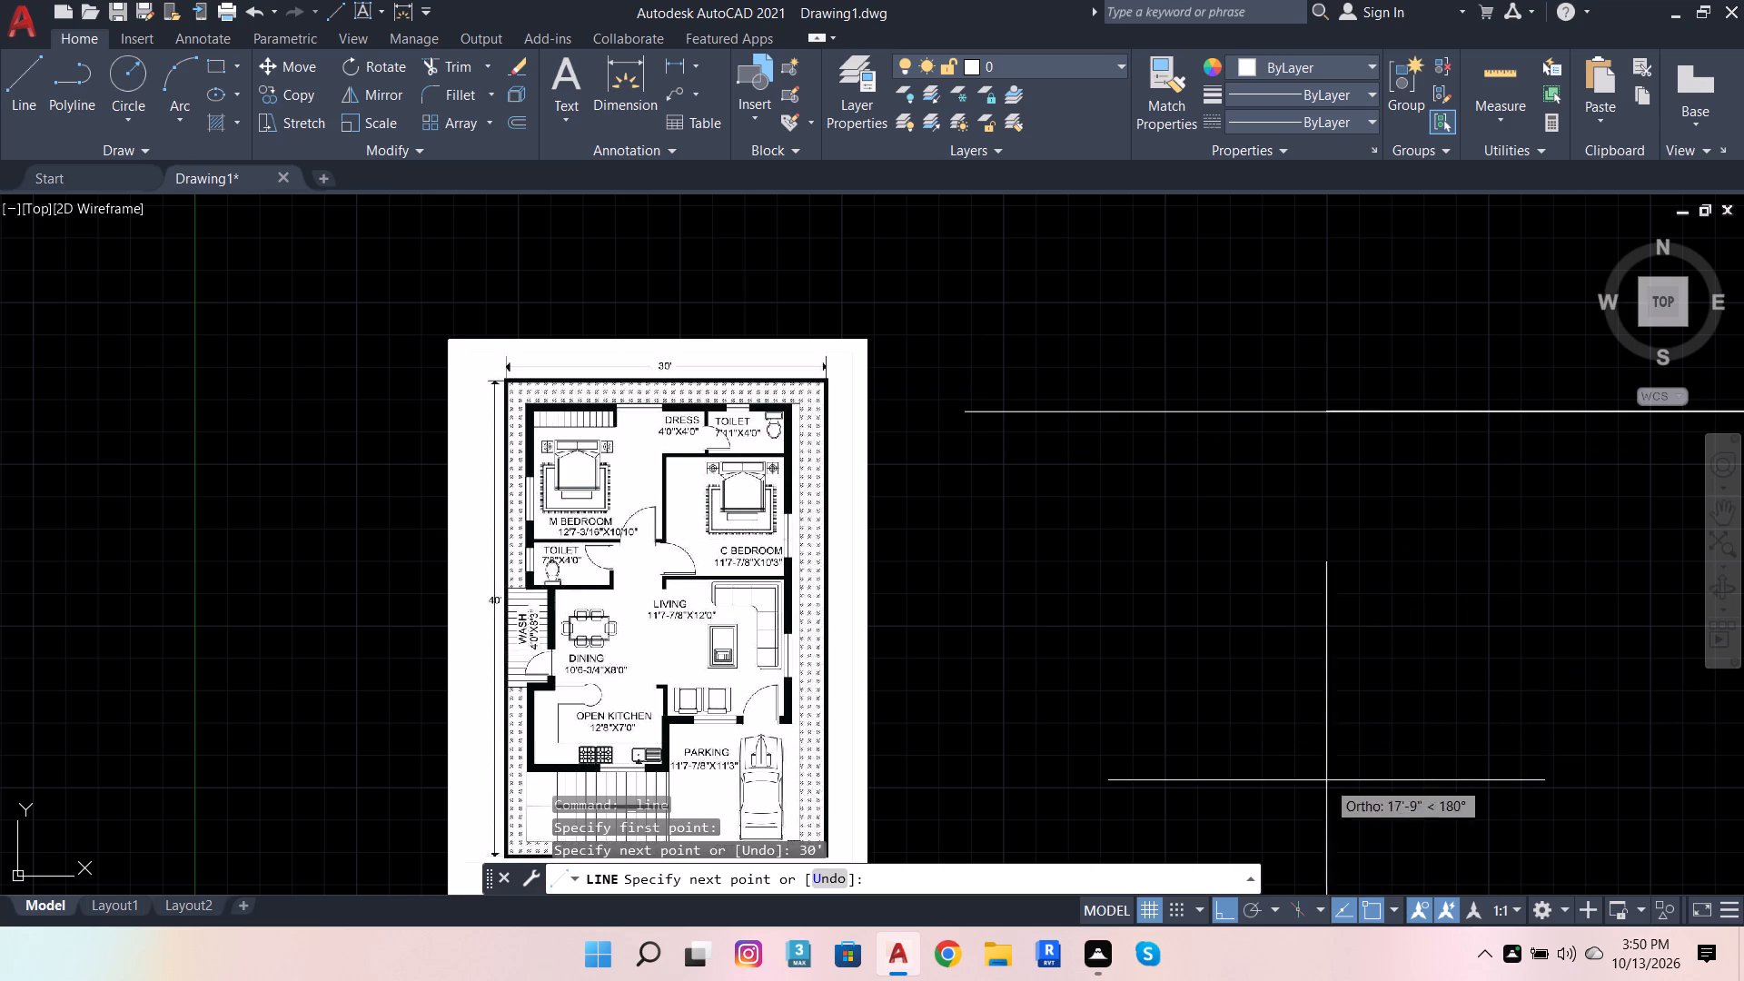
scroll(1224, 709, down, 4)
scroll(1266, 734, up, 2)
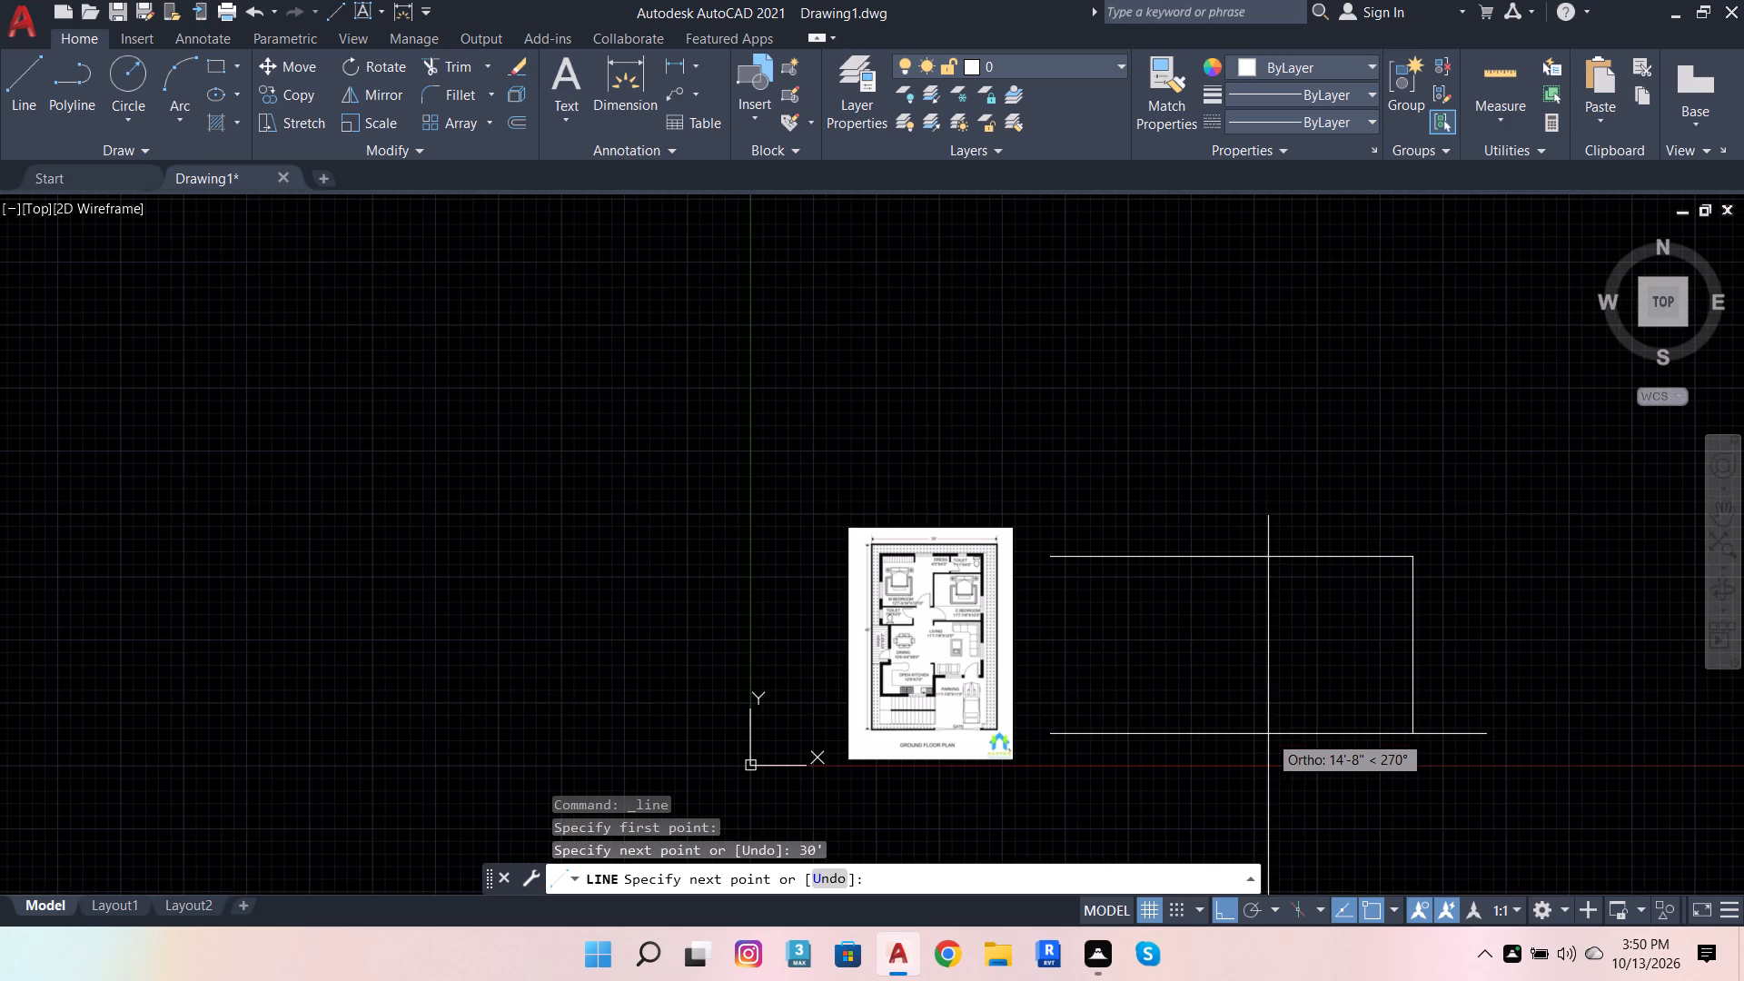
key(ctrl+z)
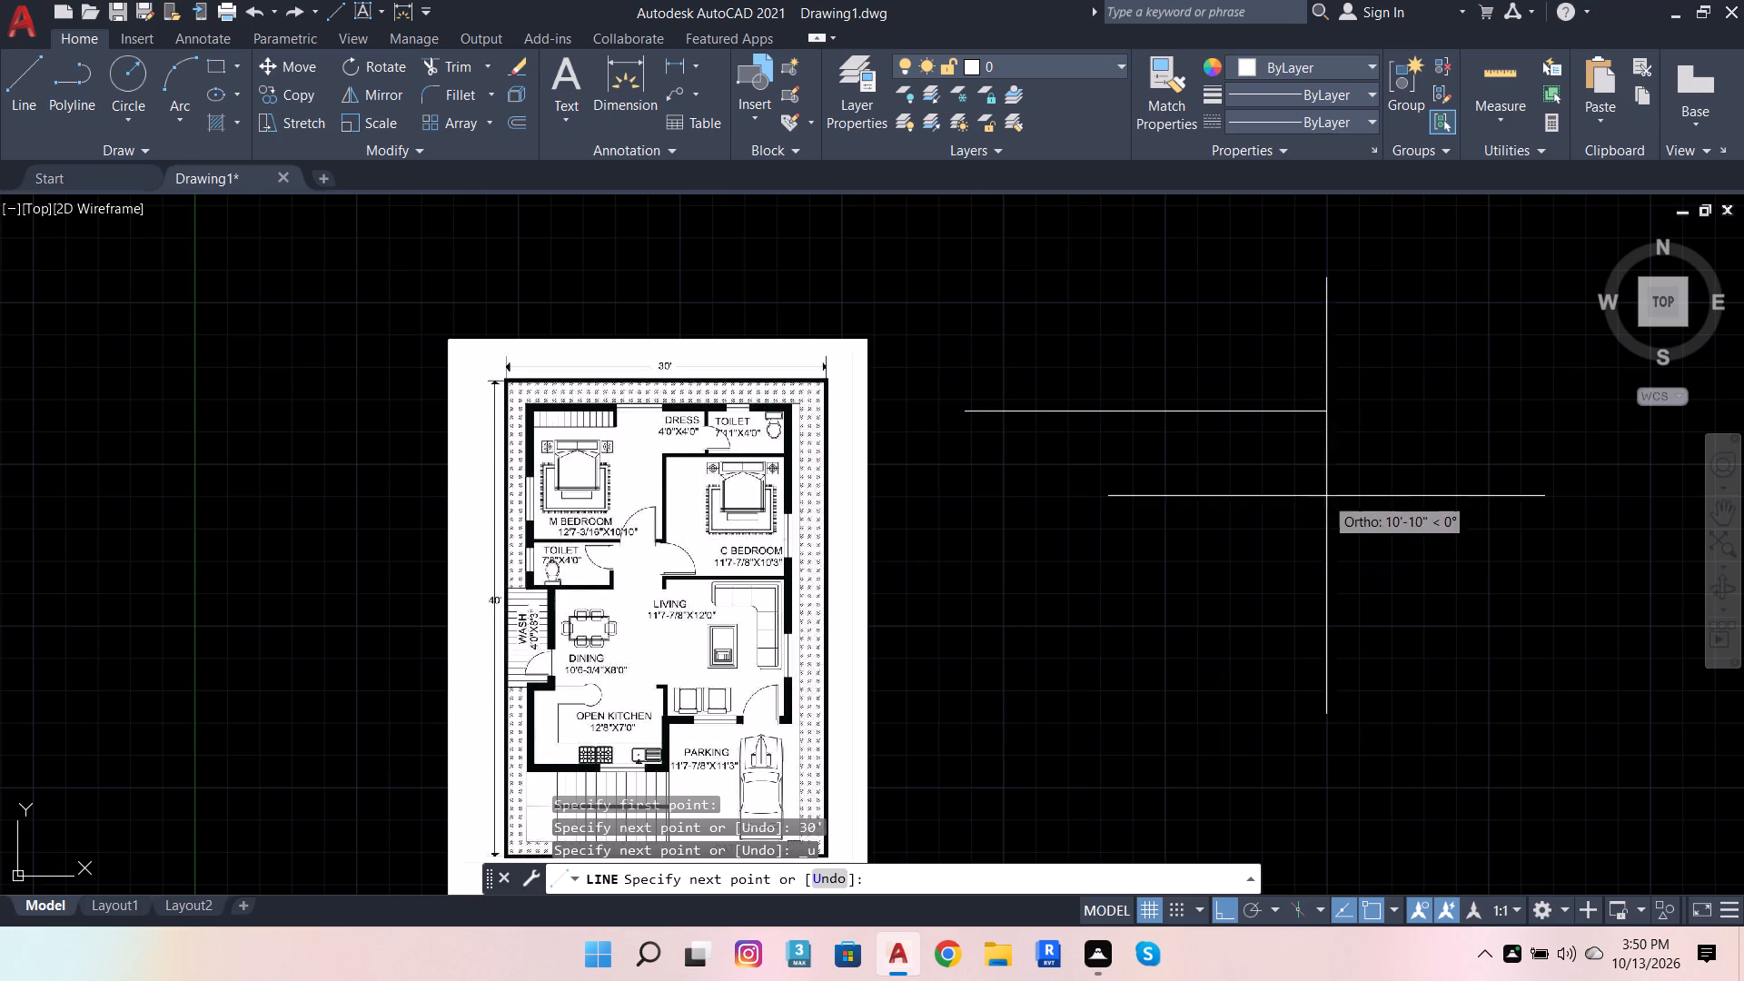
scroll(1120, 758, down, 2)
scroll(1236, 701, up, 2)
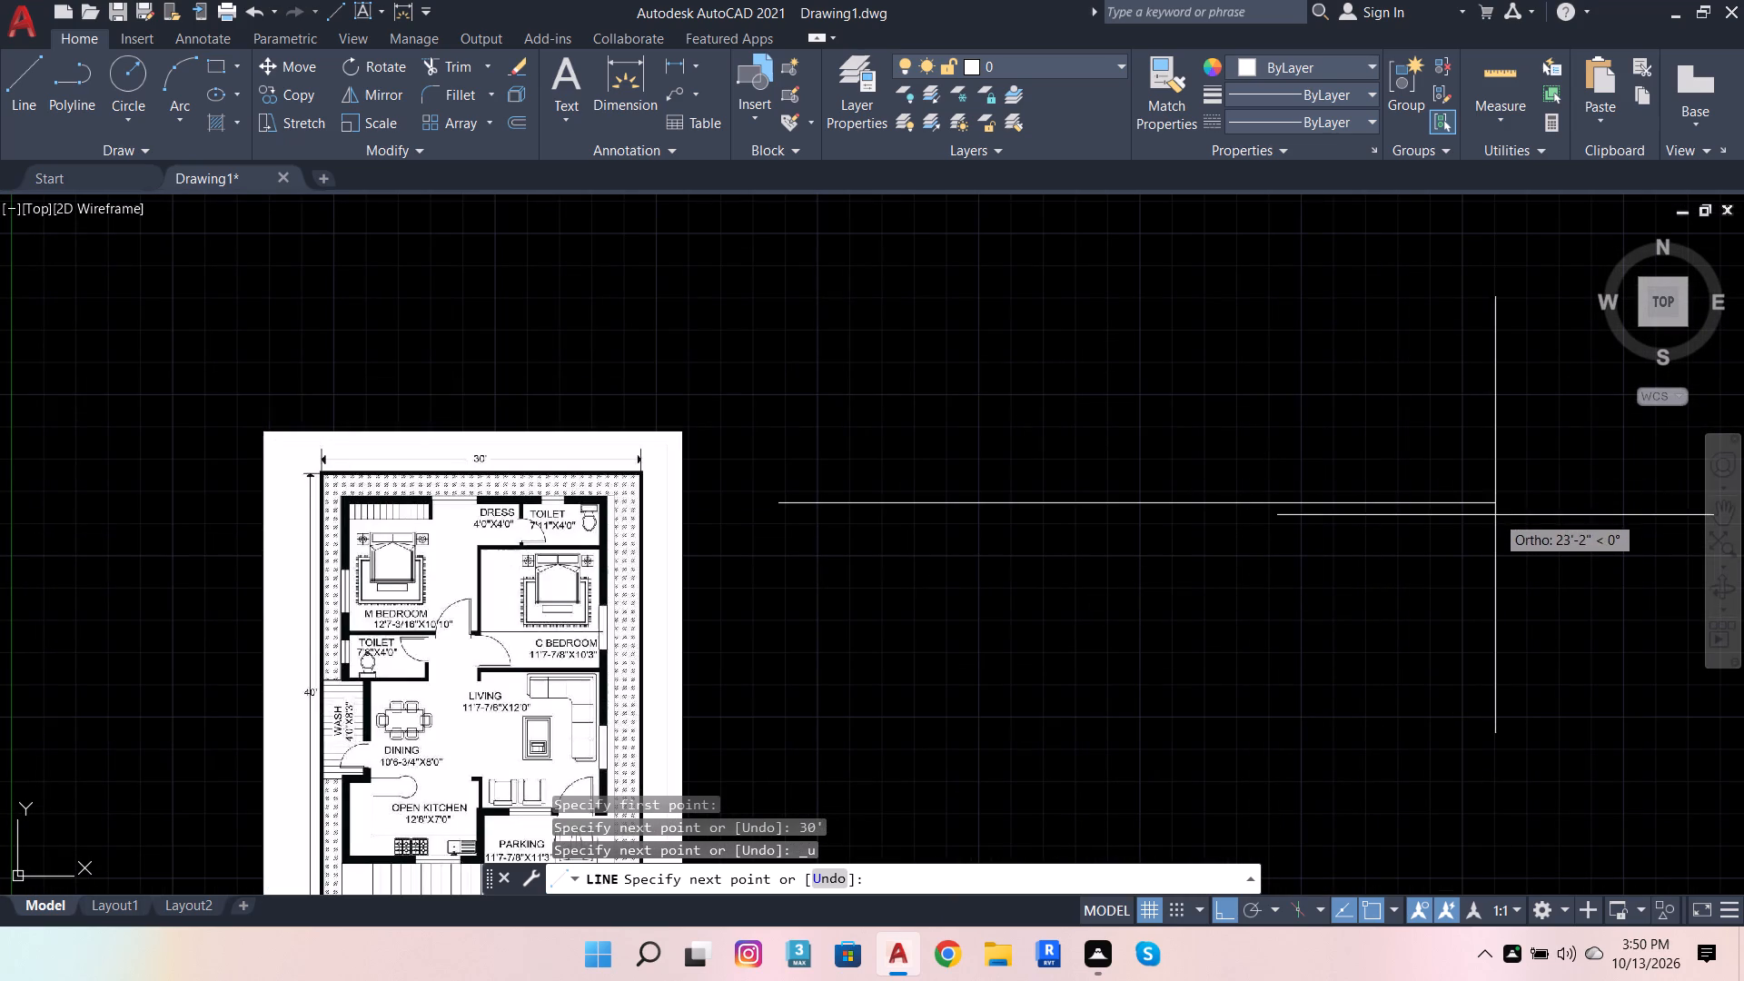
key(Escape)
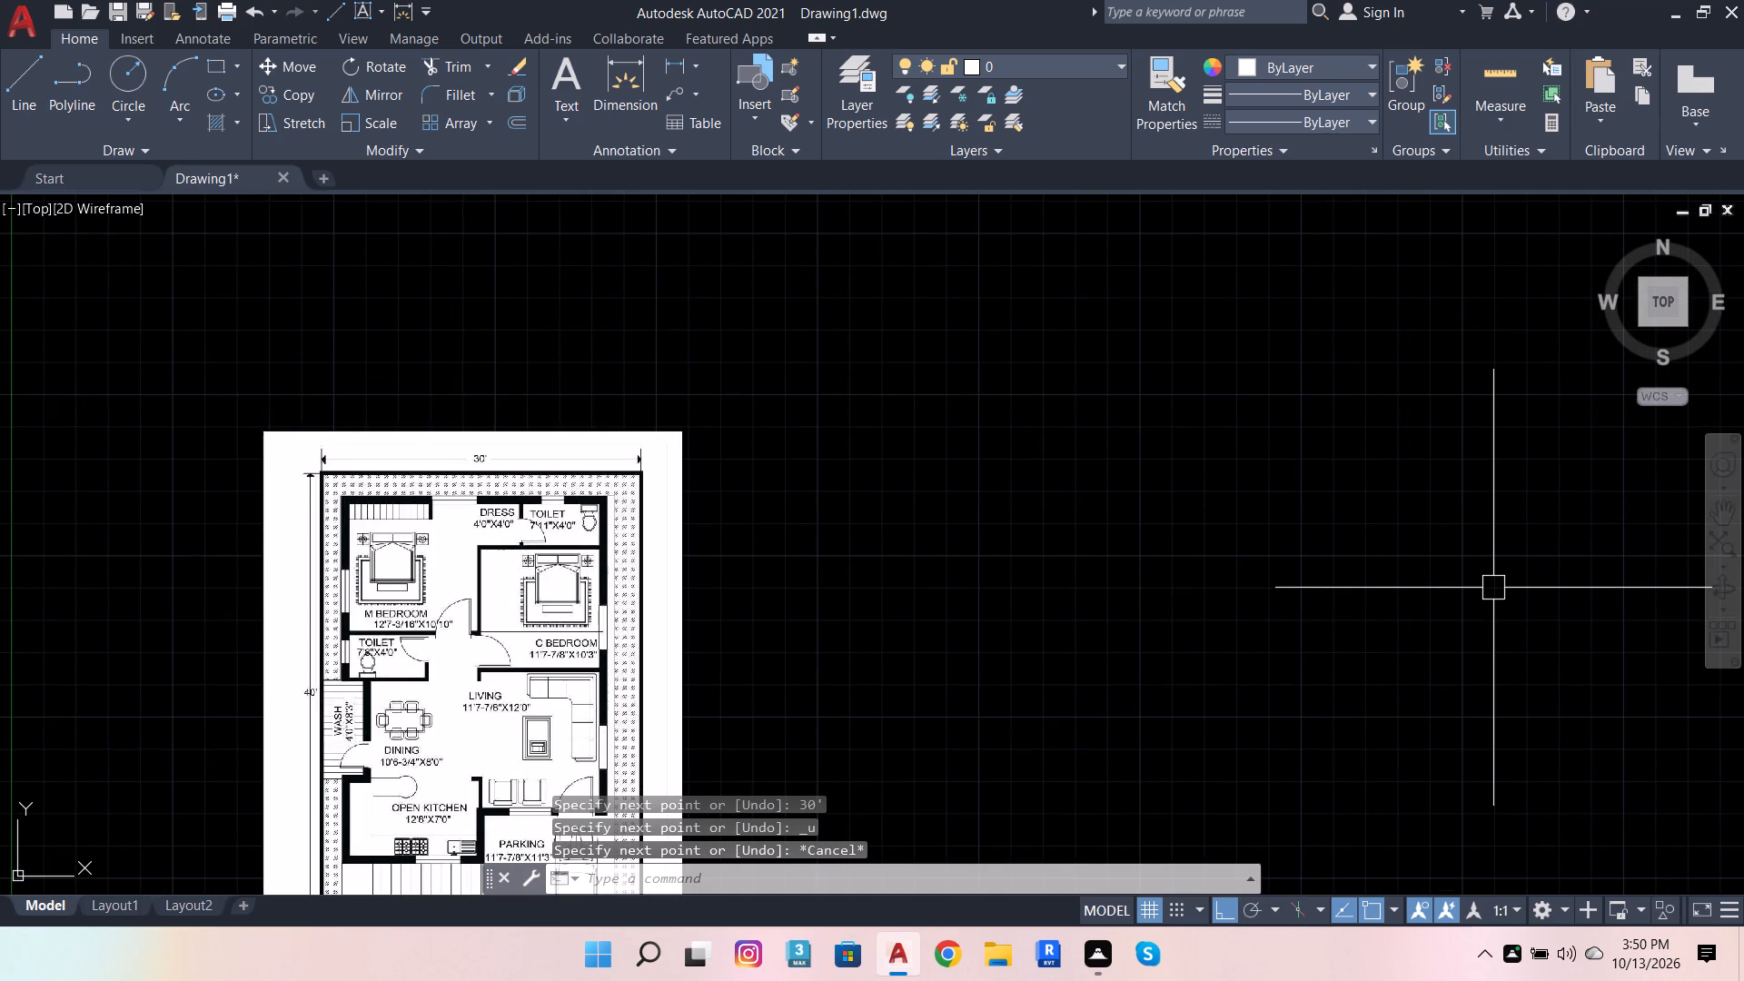
Reset the model space limits with the default lower-left corner 0,0 and an upper-right corner of 40',80', and zoom to all.
text(LIMIS)
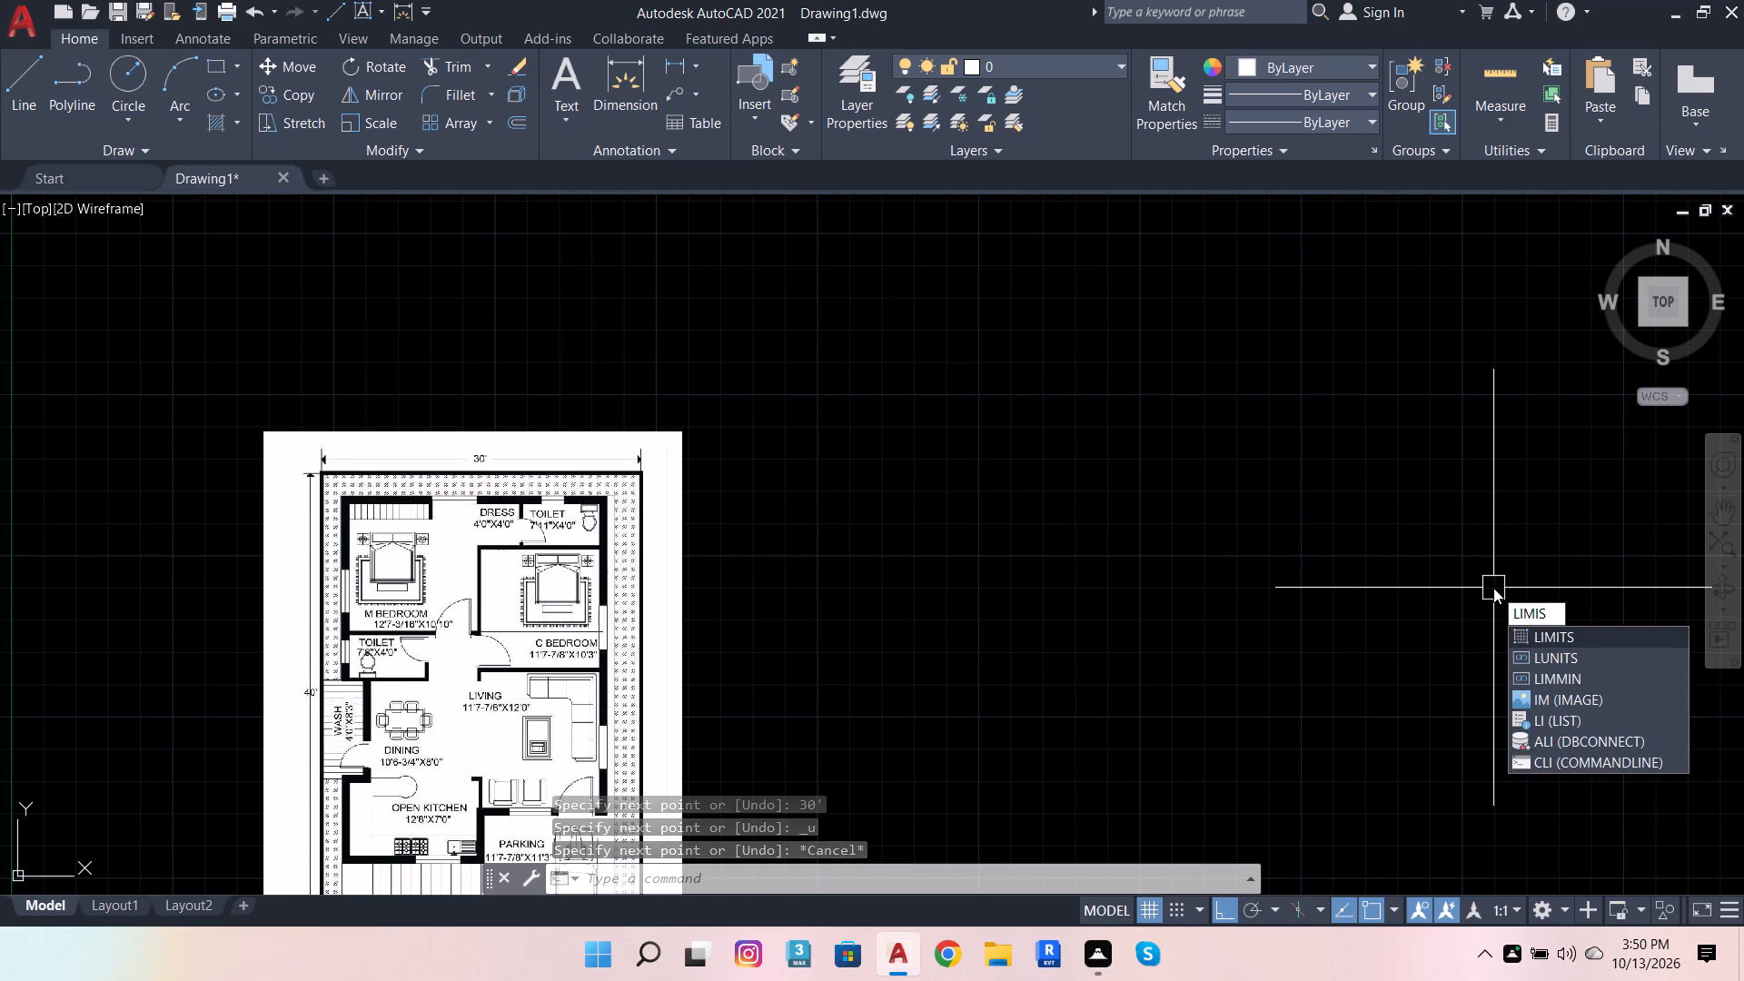
key(BackSpace)
text(TS)
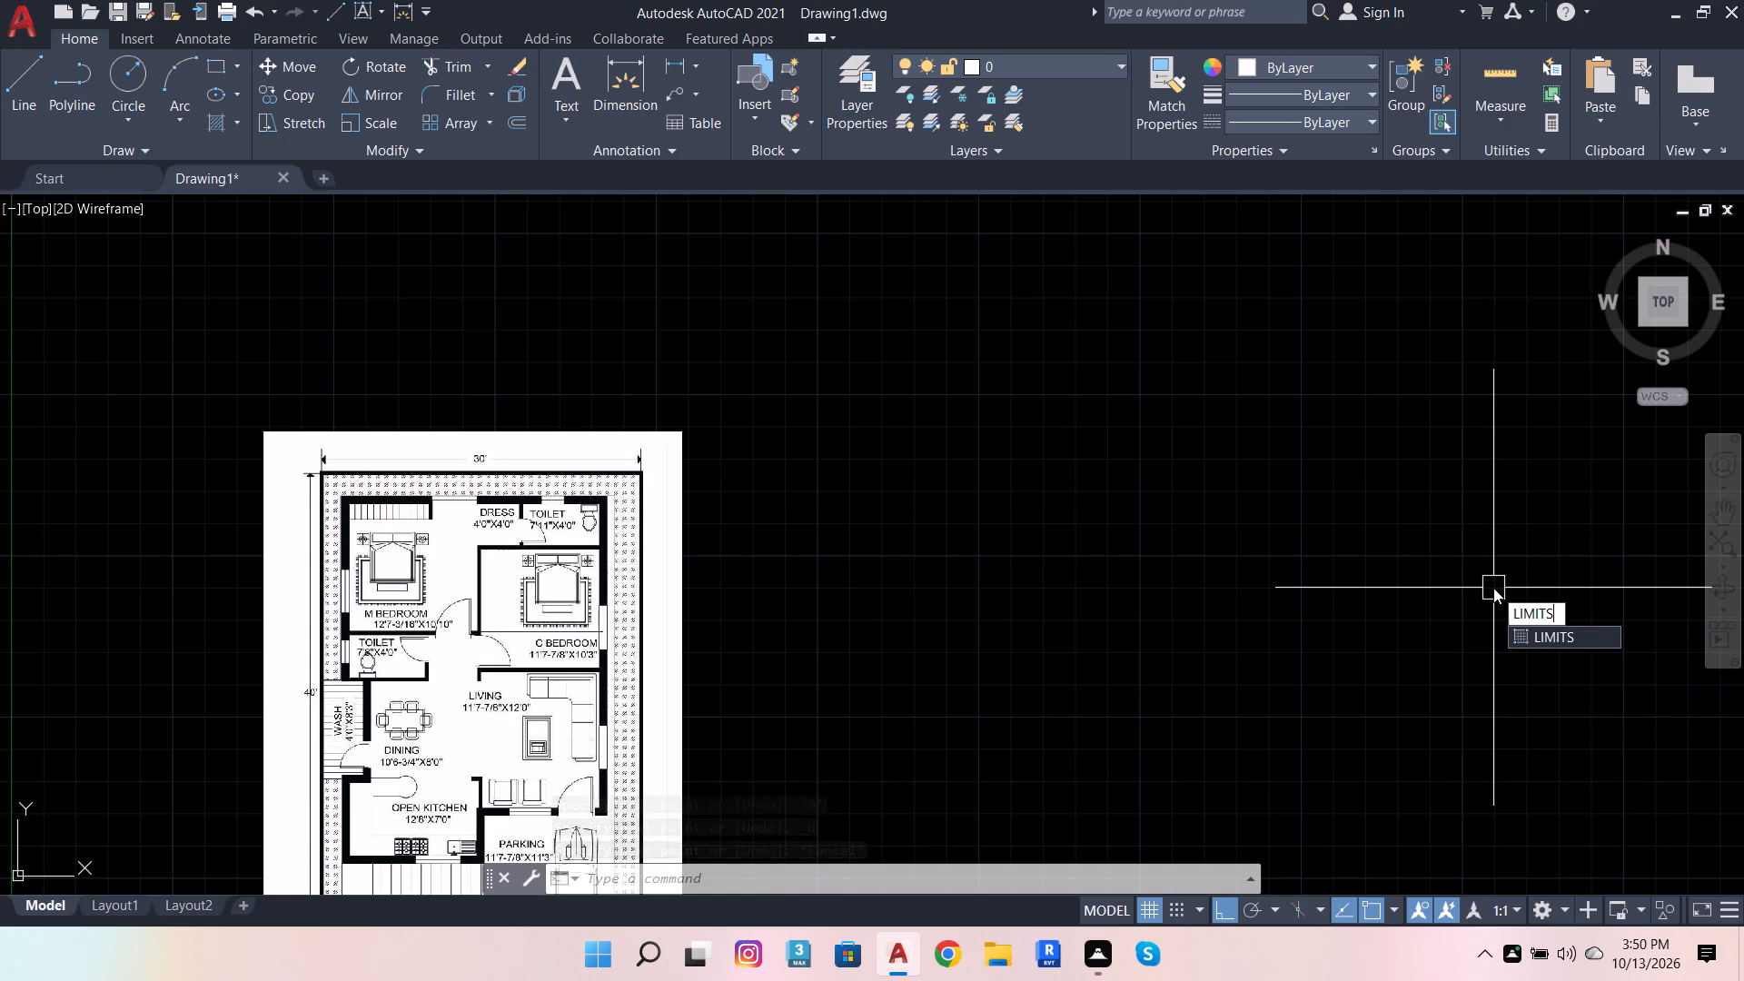
key(Return)
key(Return)
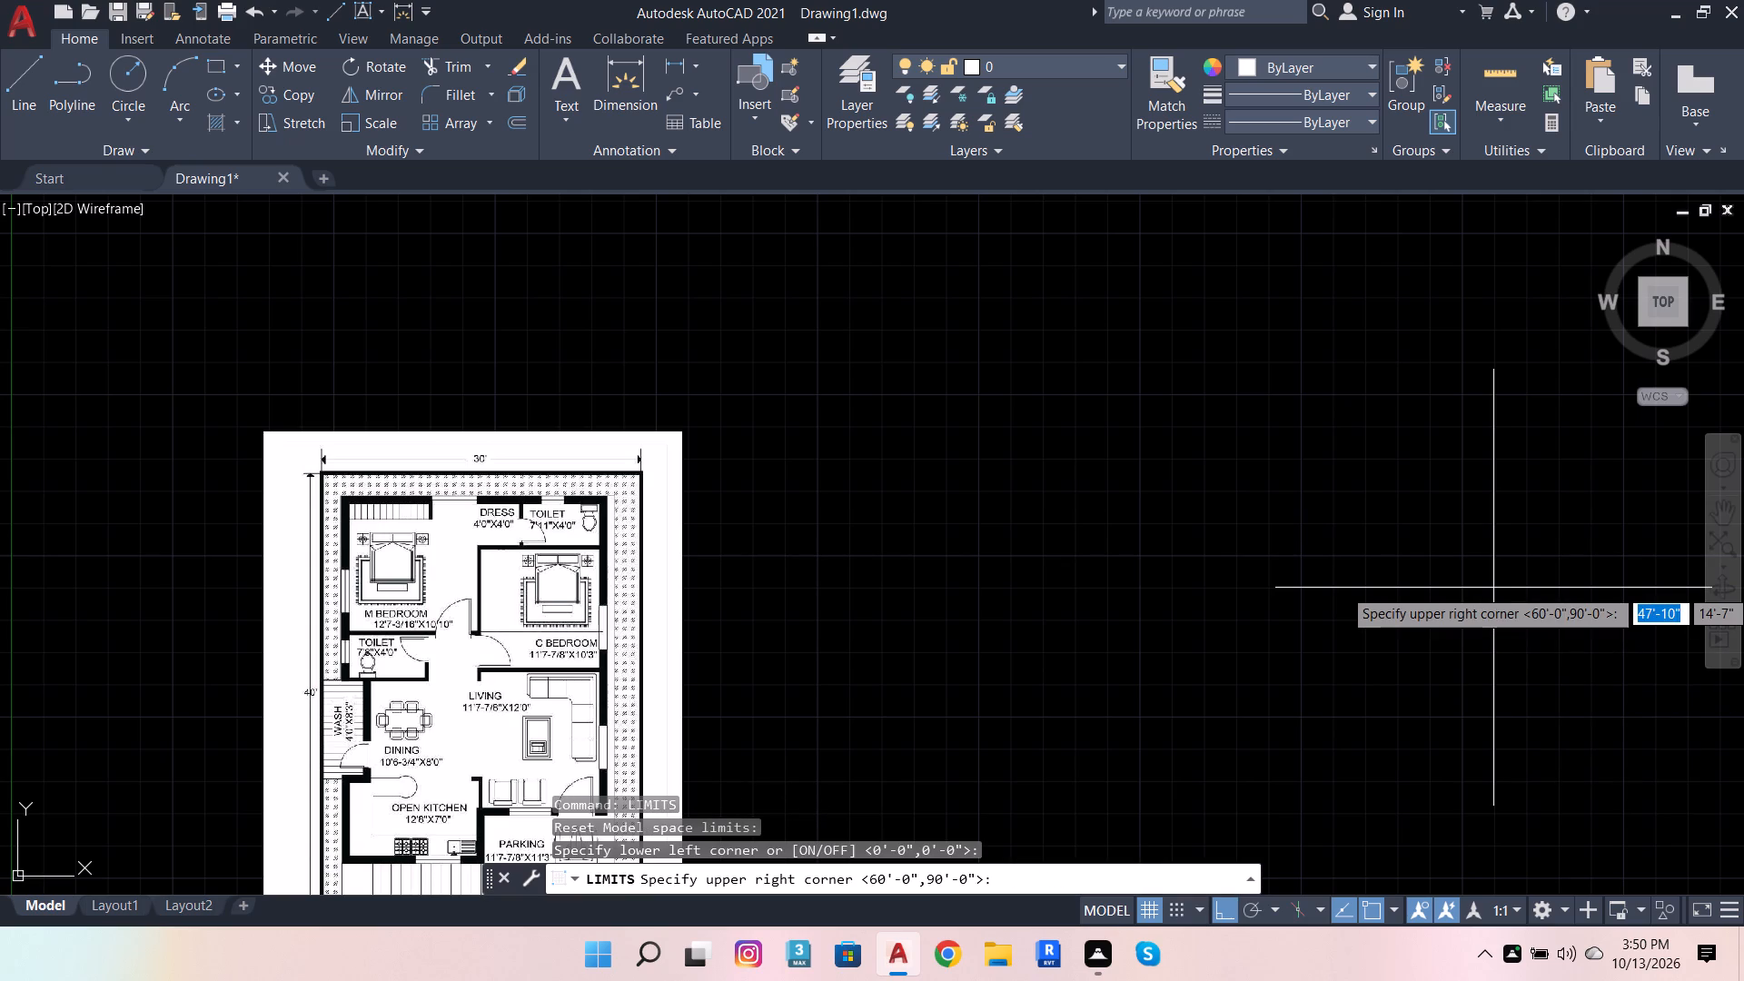
click(1085, 887)
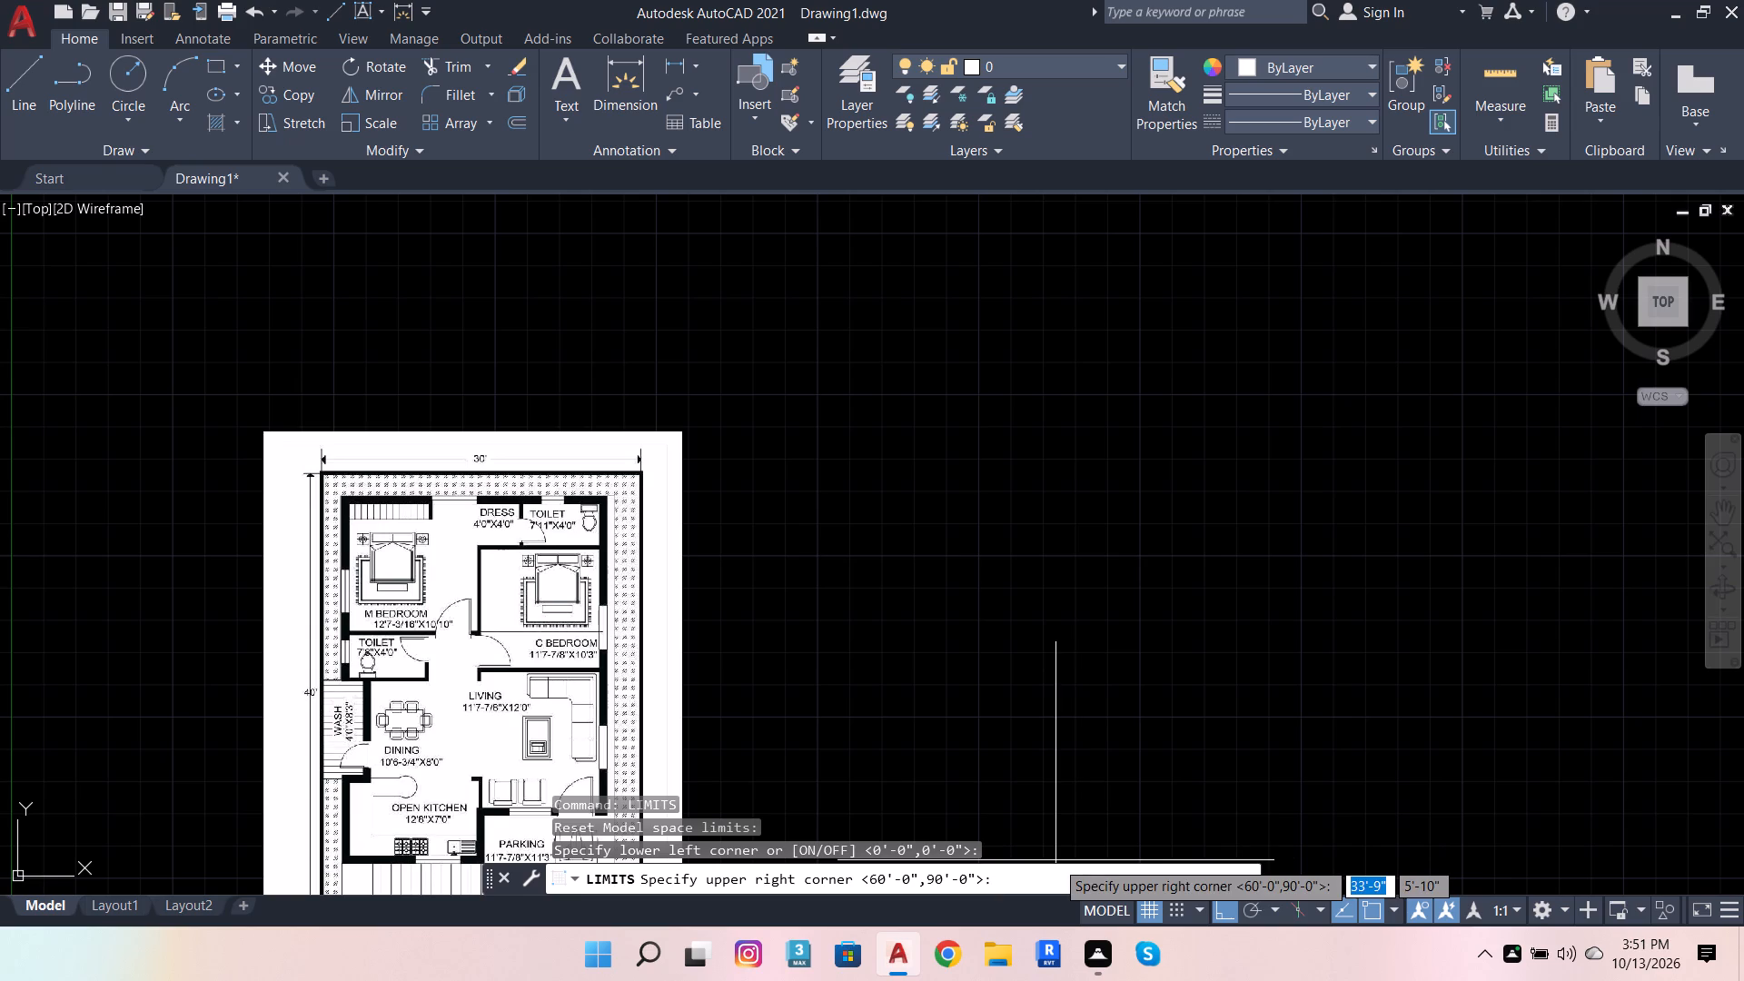
text(40')
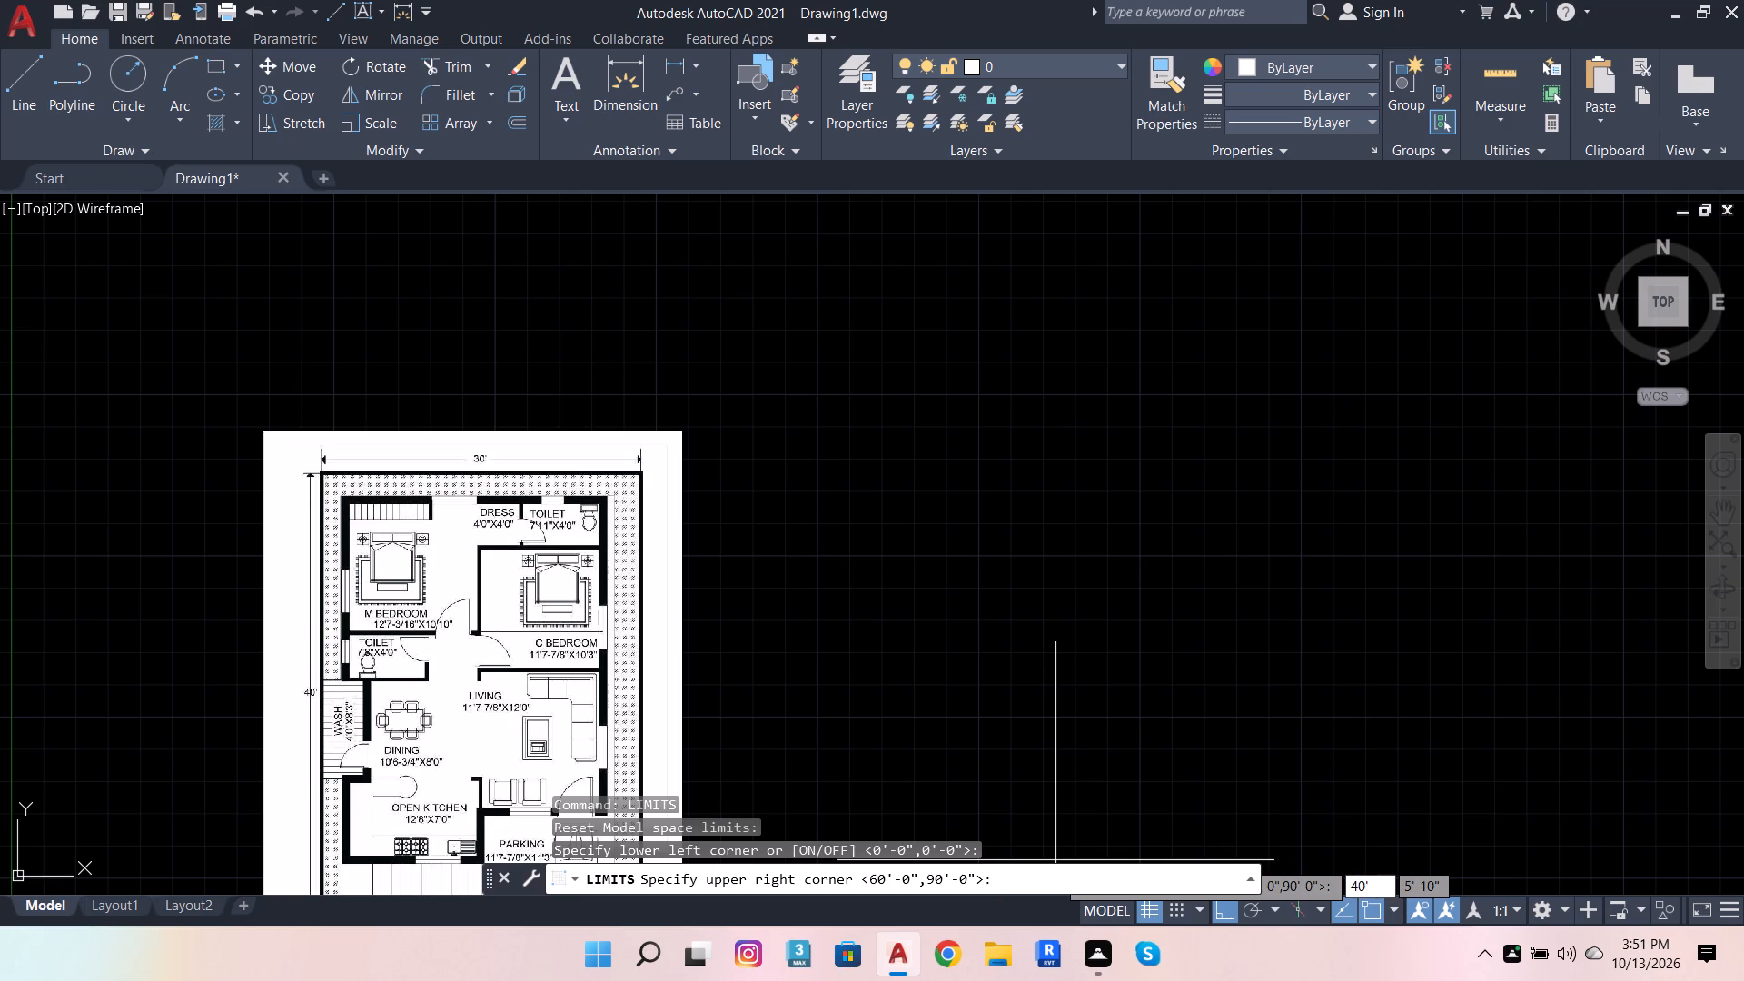
key(comma)
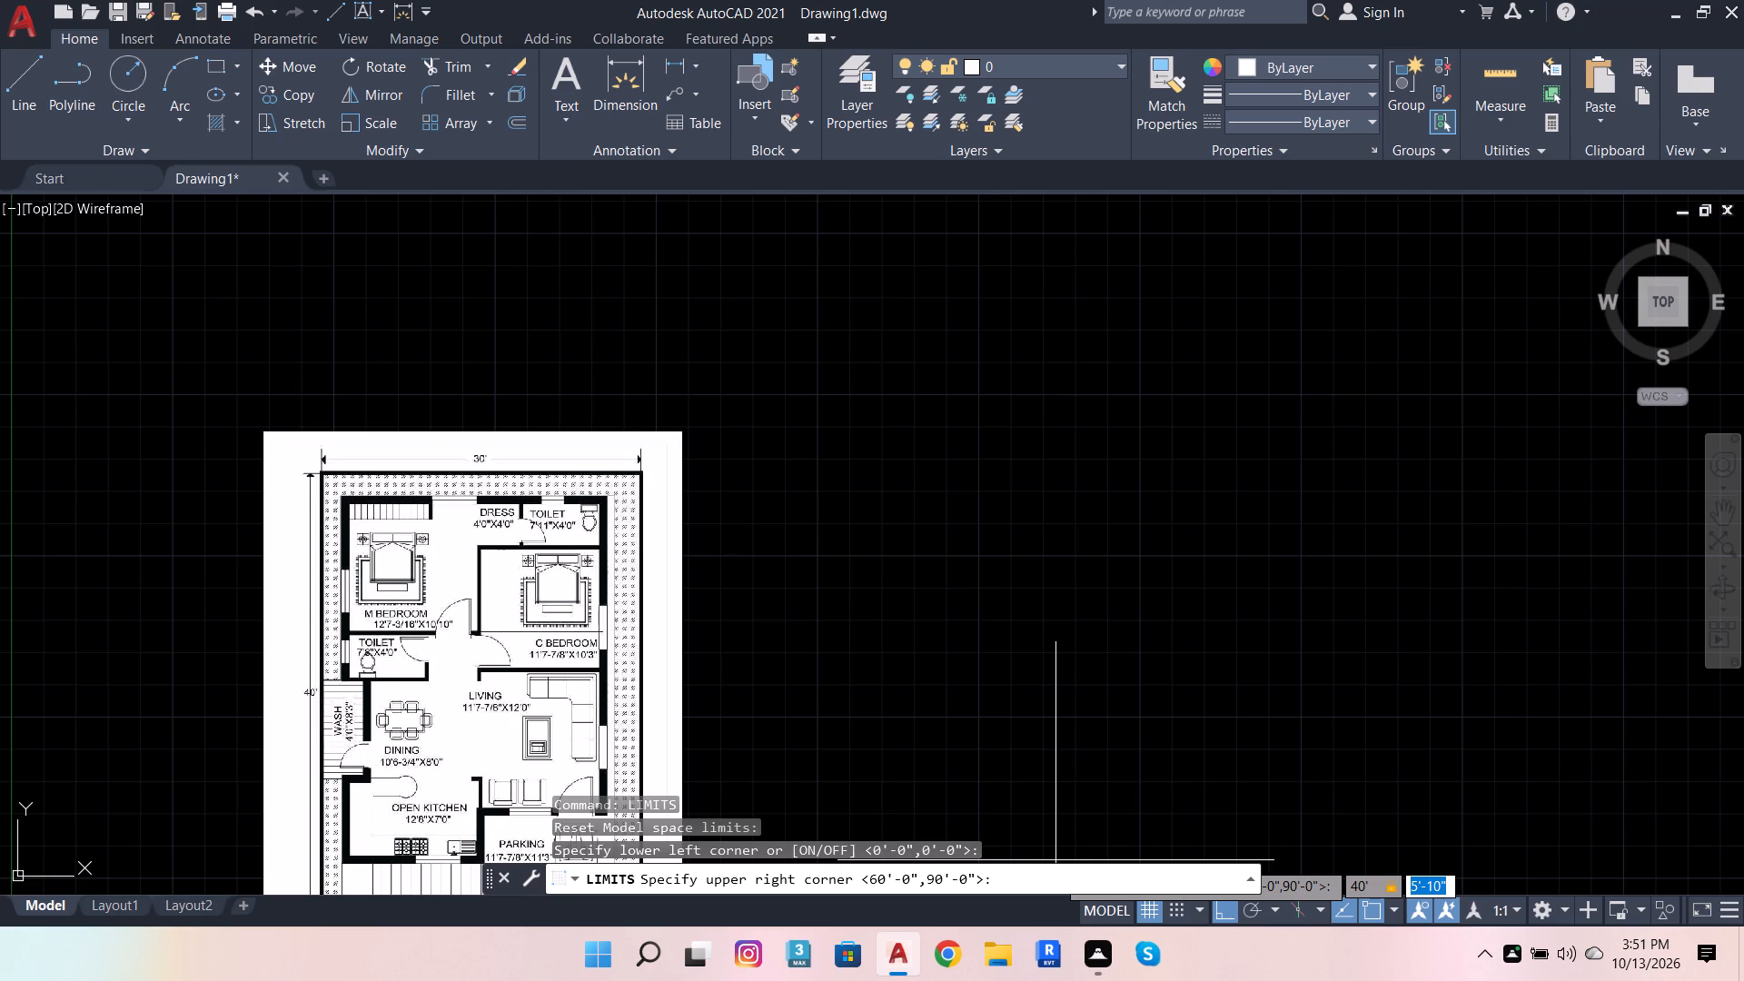
text(80')
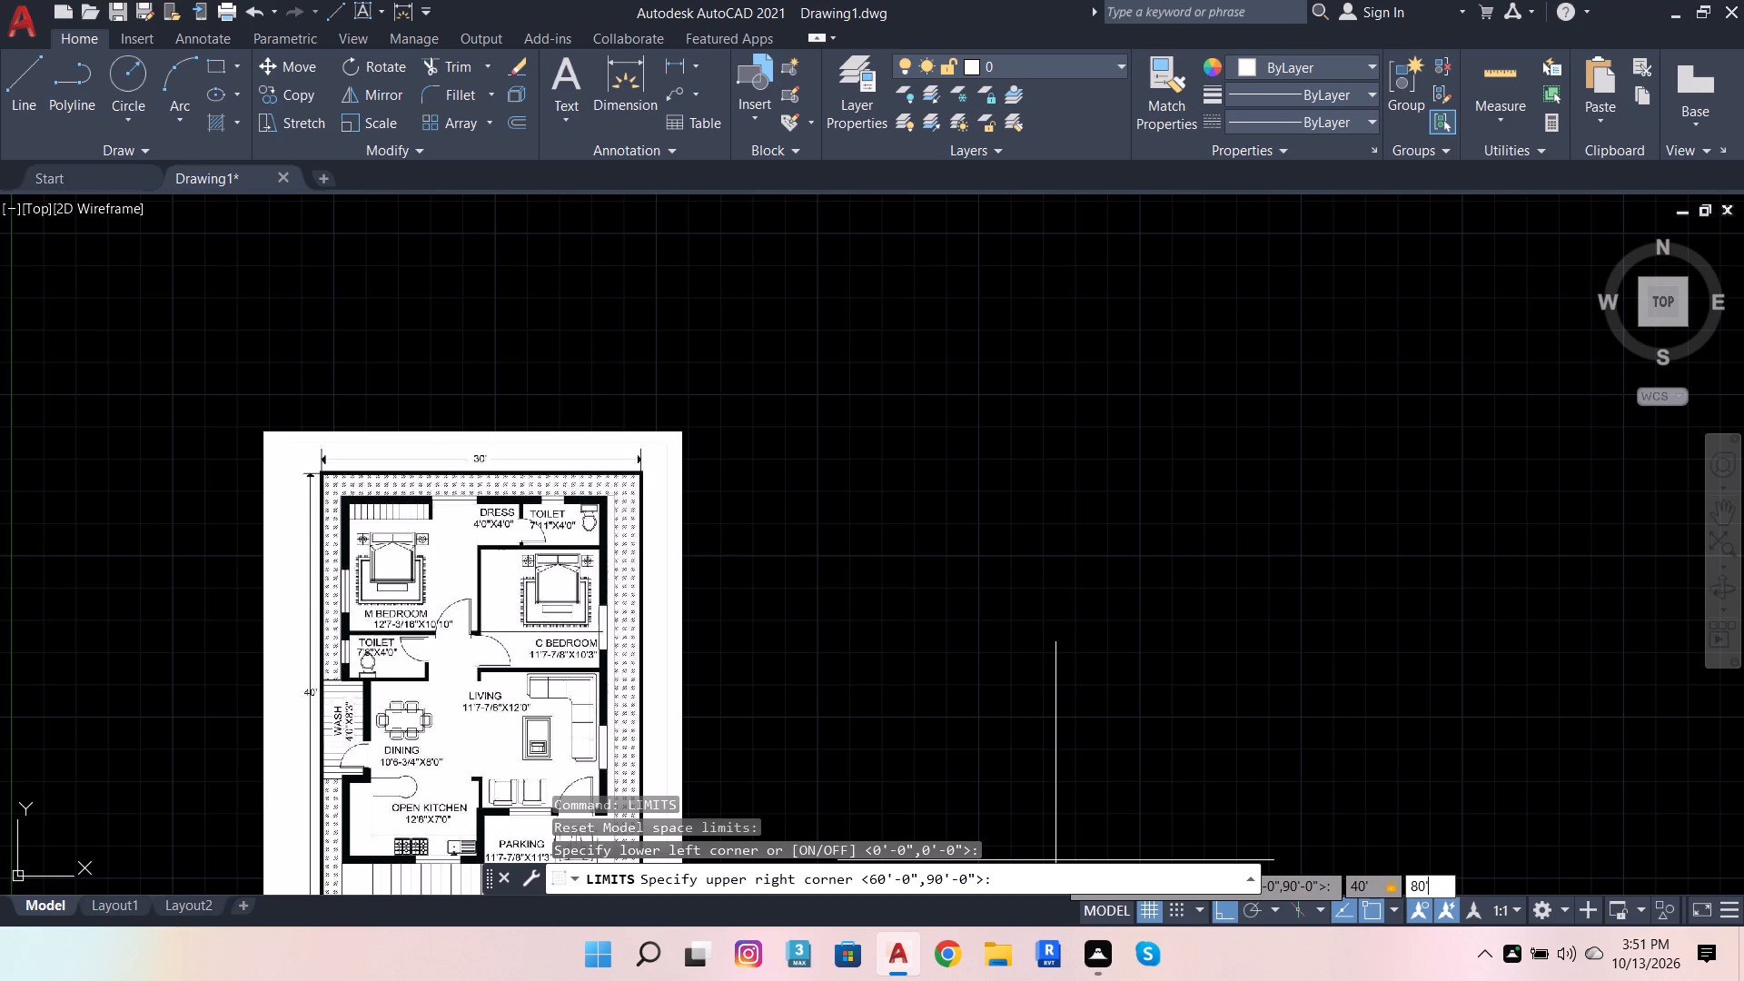
key(Return)
key(z)
key(Return)
key(a)
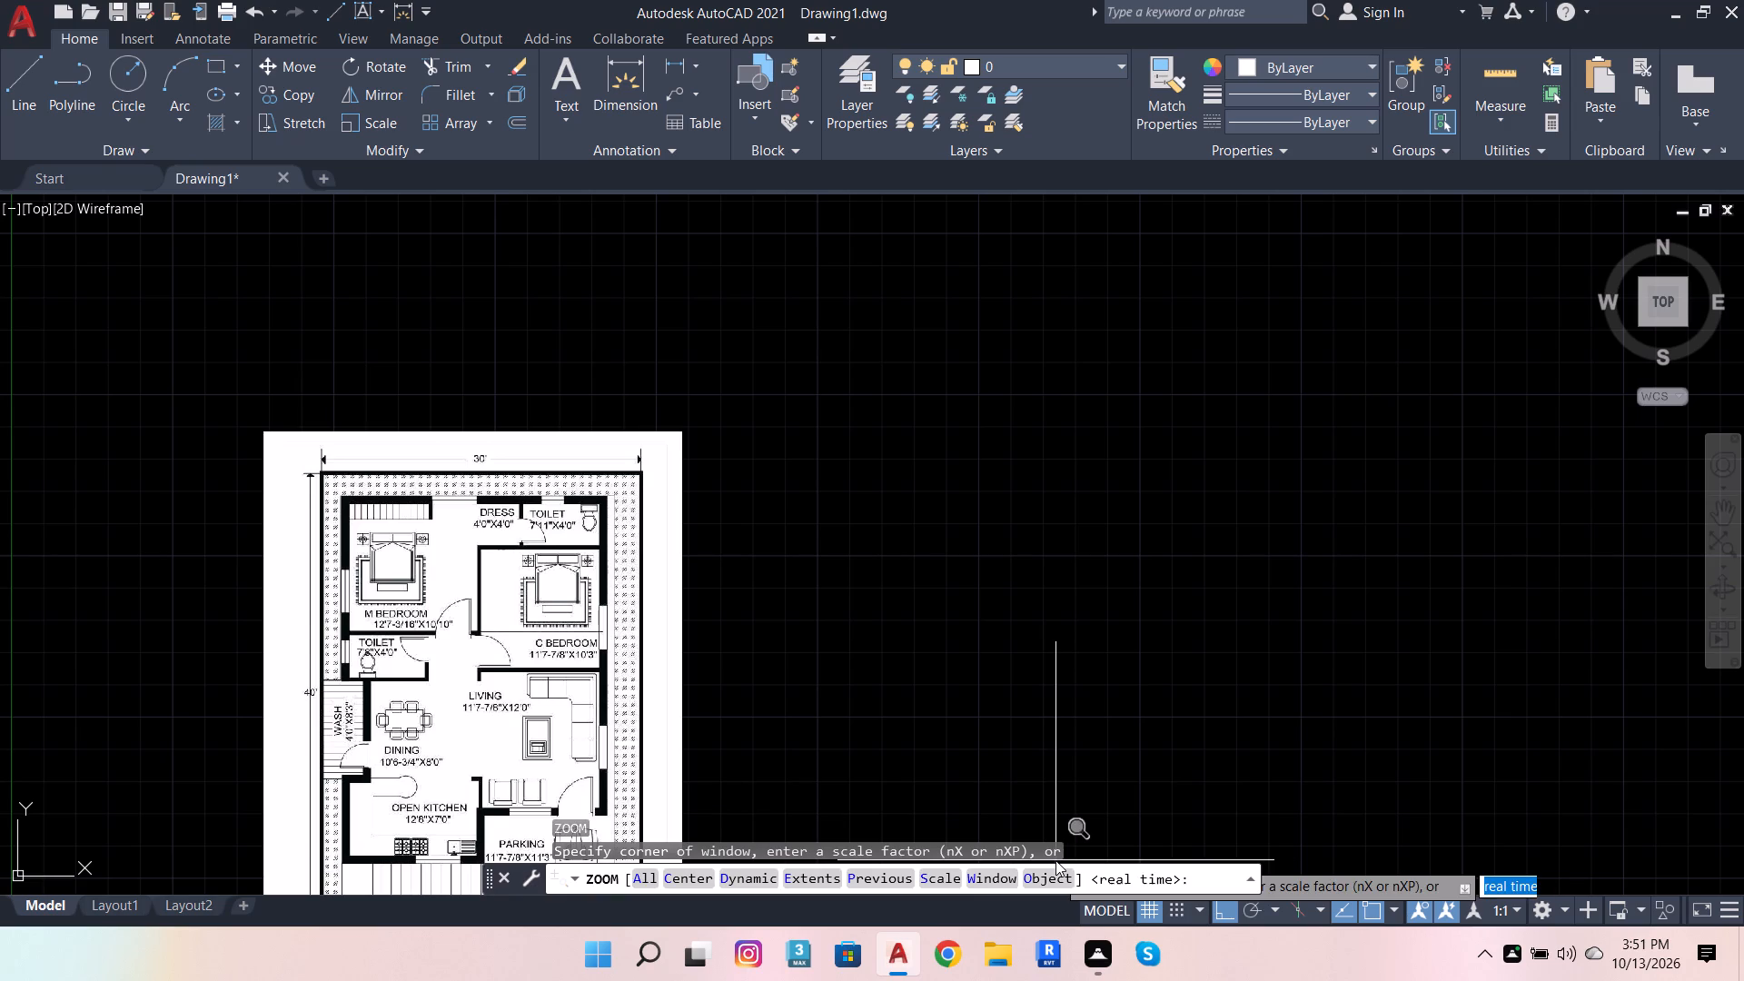
key(Return)
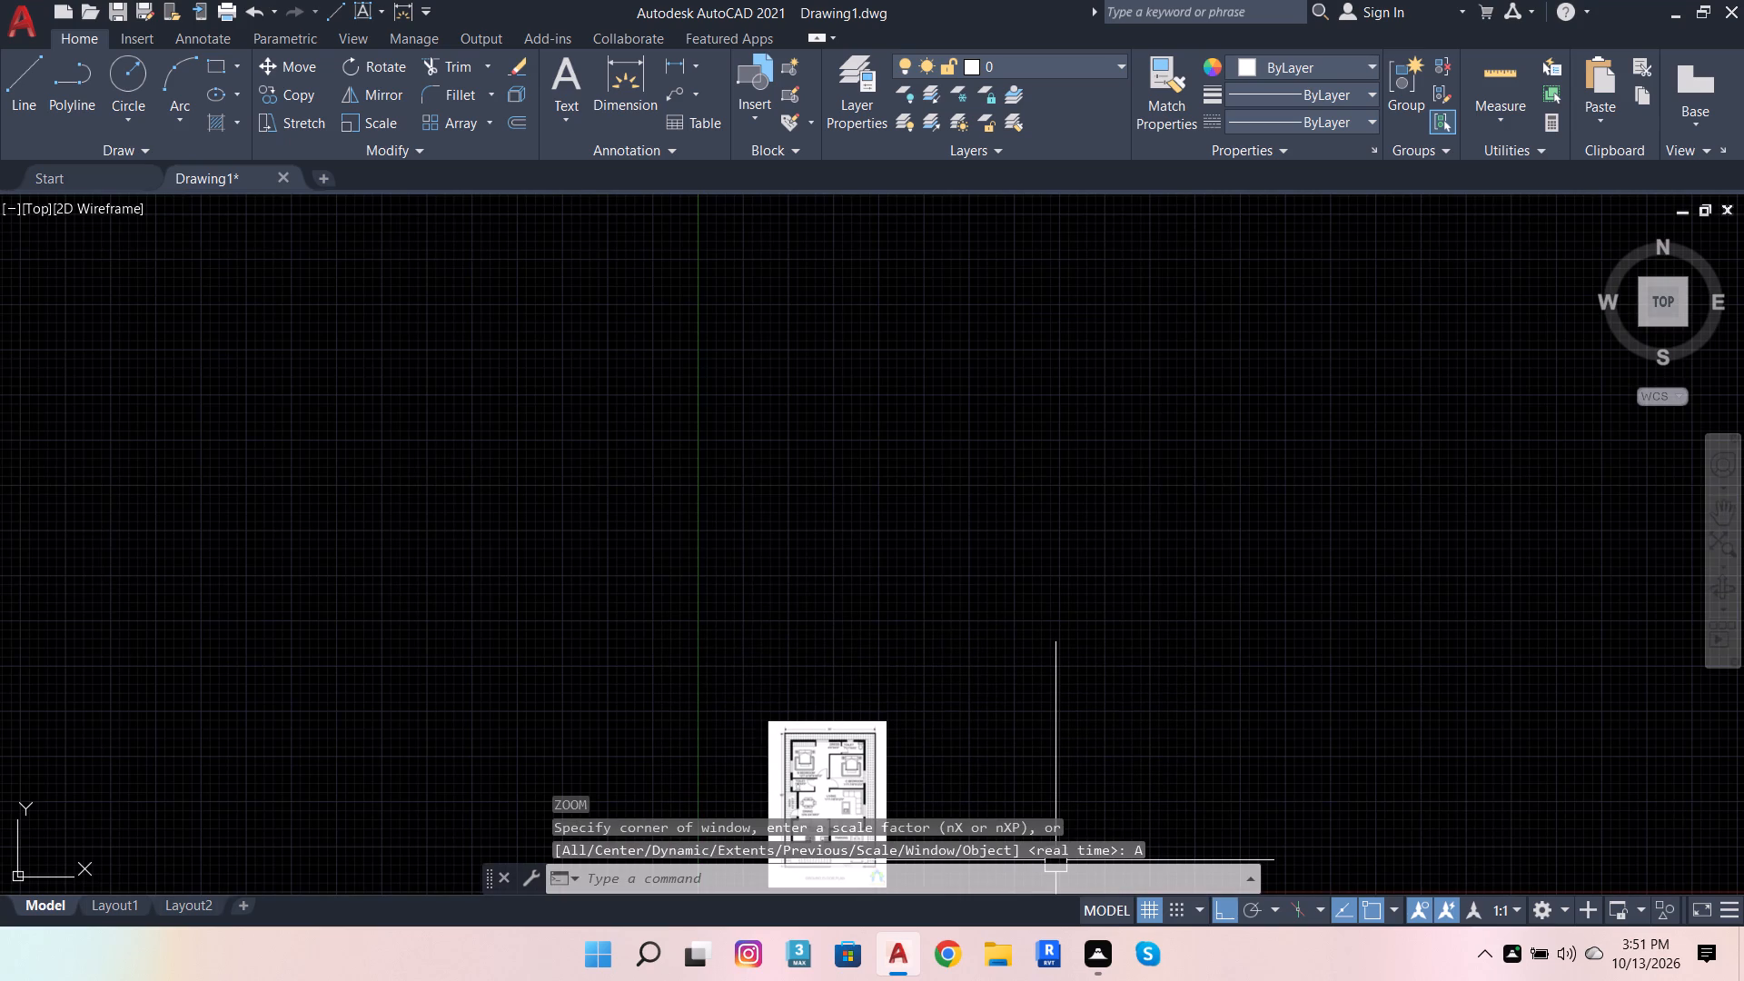
key(Escape)
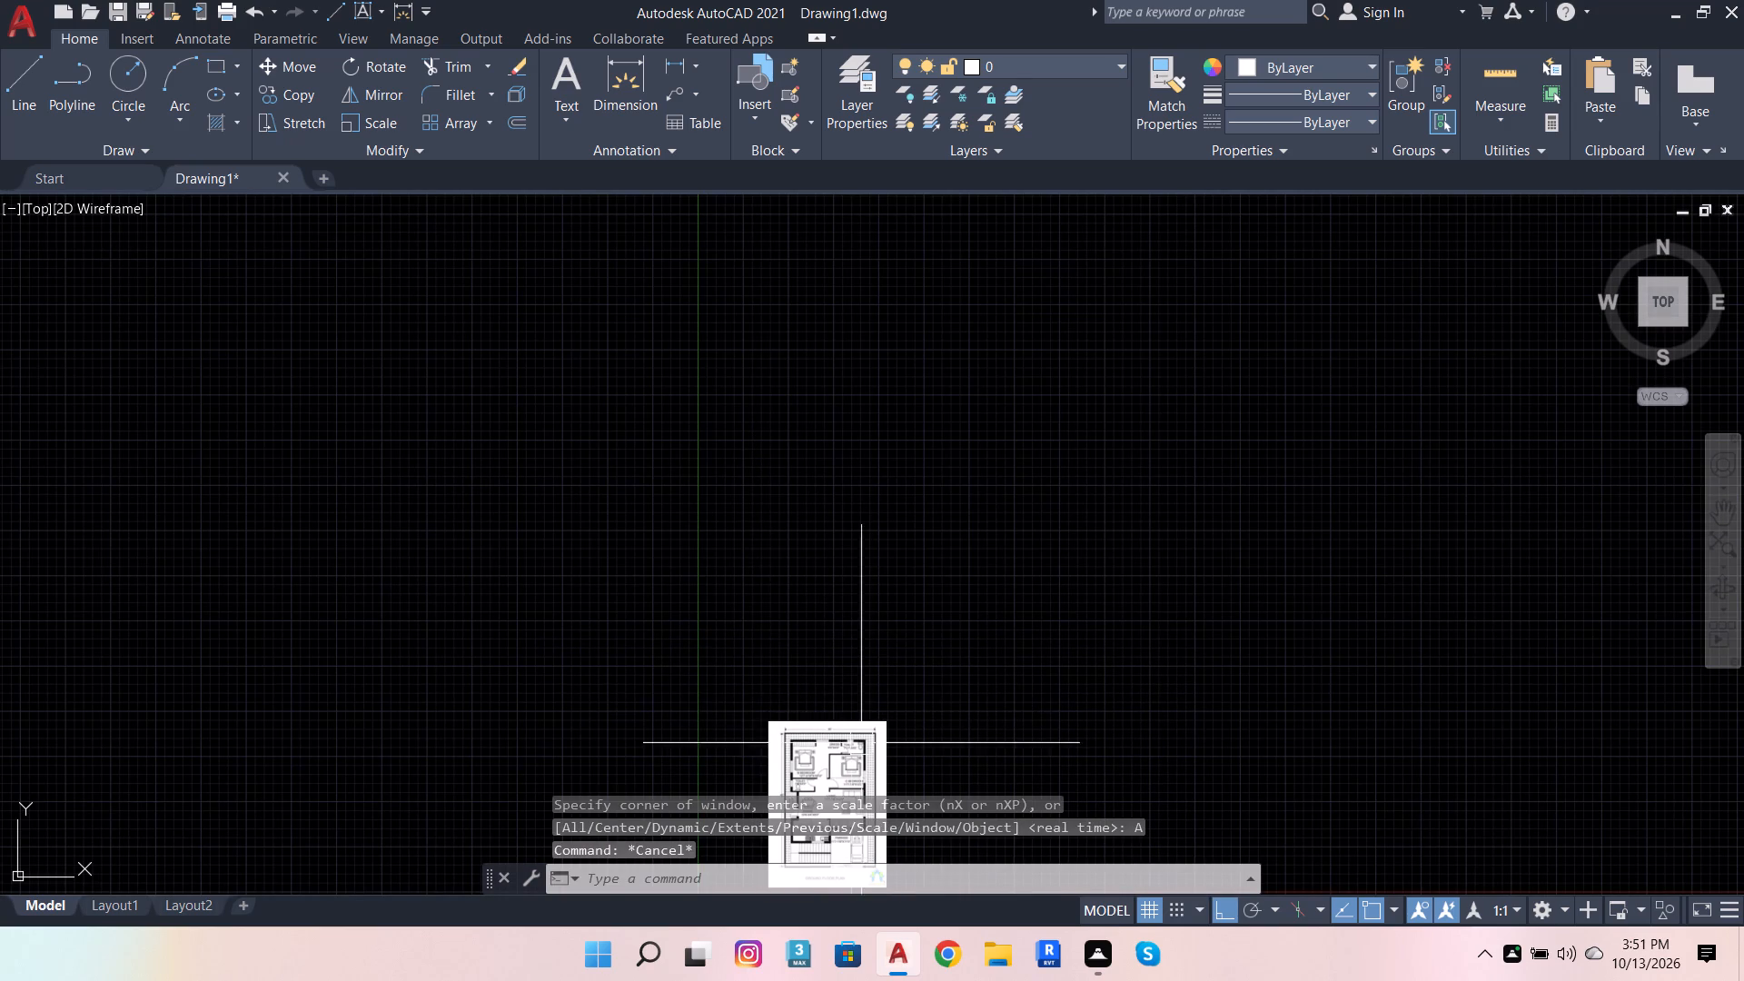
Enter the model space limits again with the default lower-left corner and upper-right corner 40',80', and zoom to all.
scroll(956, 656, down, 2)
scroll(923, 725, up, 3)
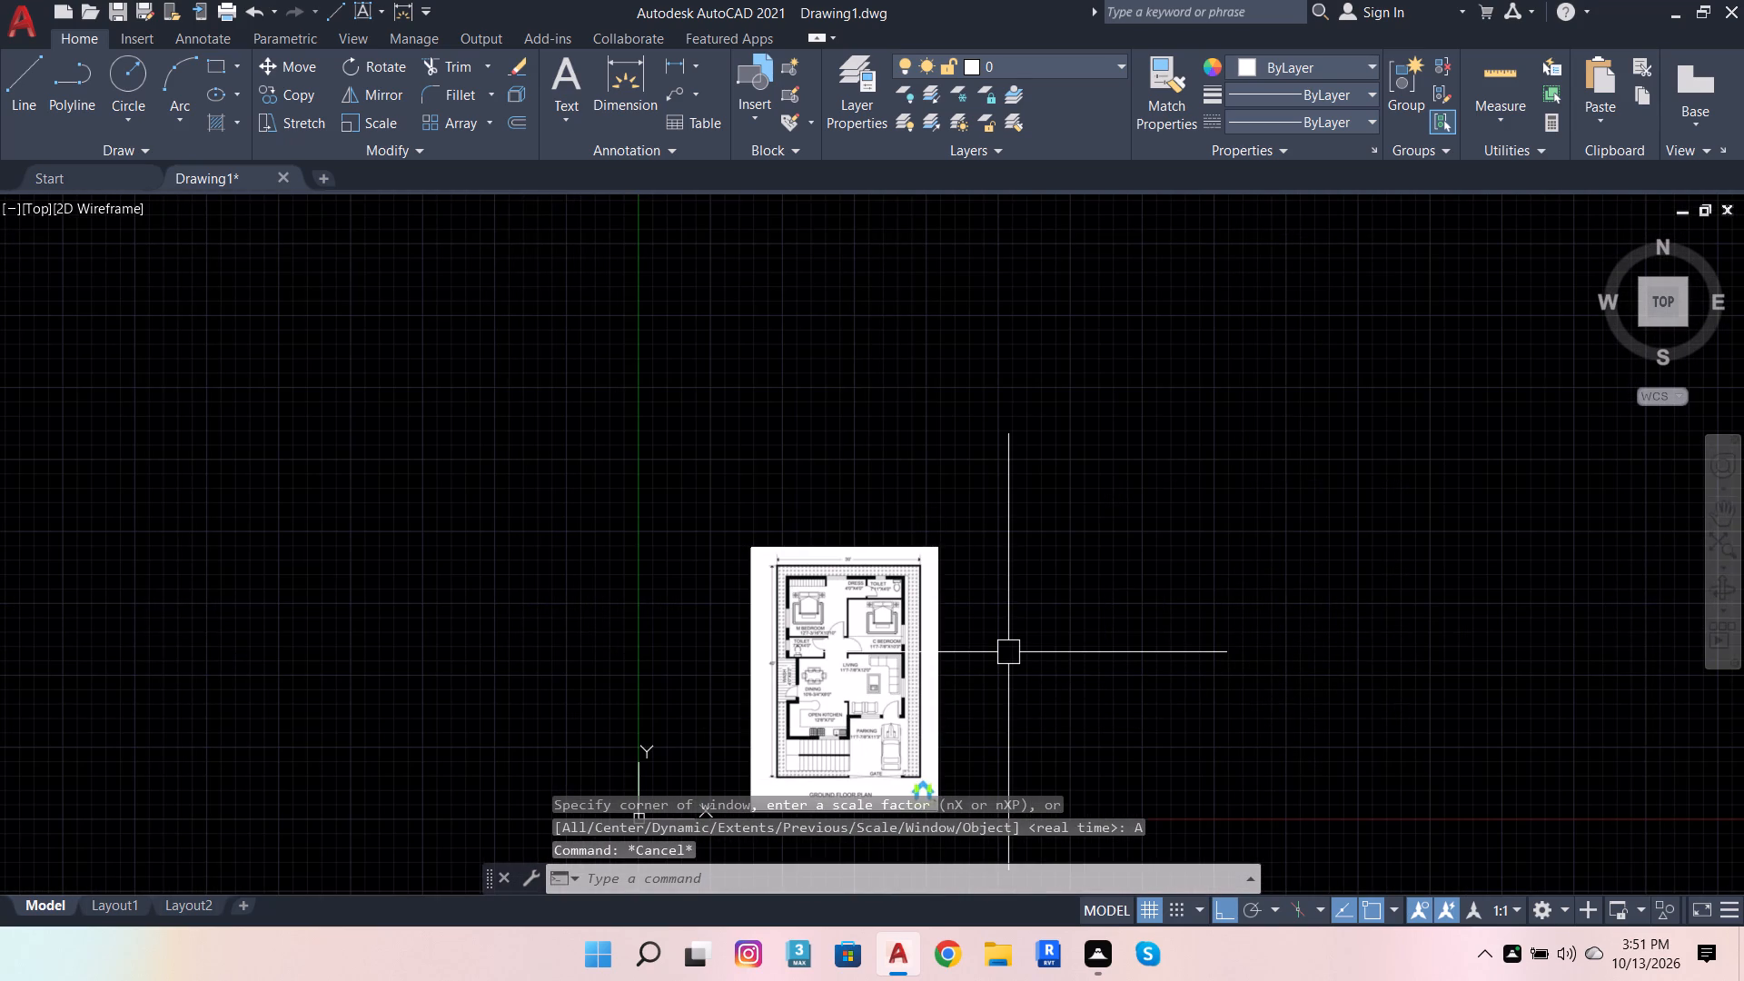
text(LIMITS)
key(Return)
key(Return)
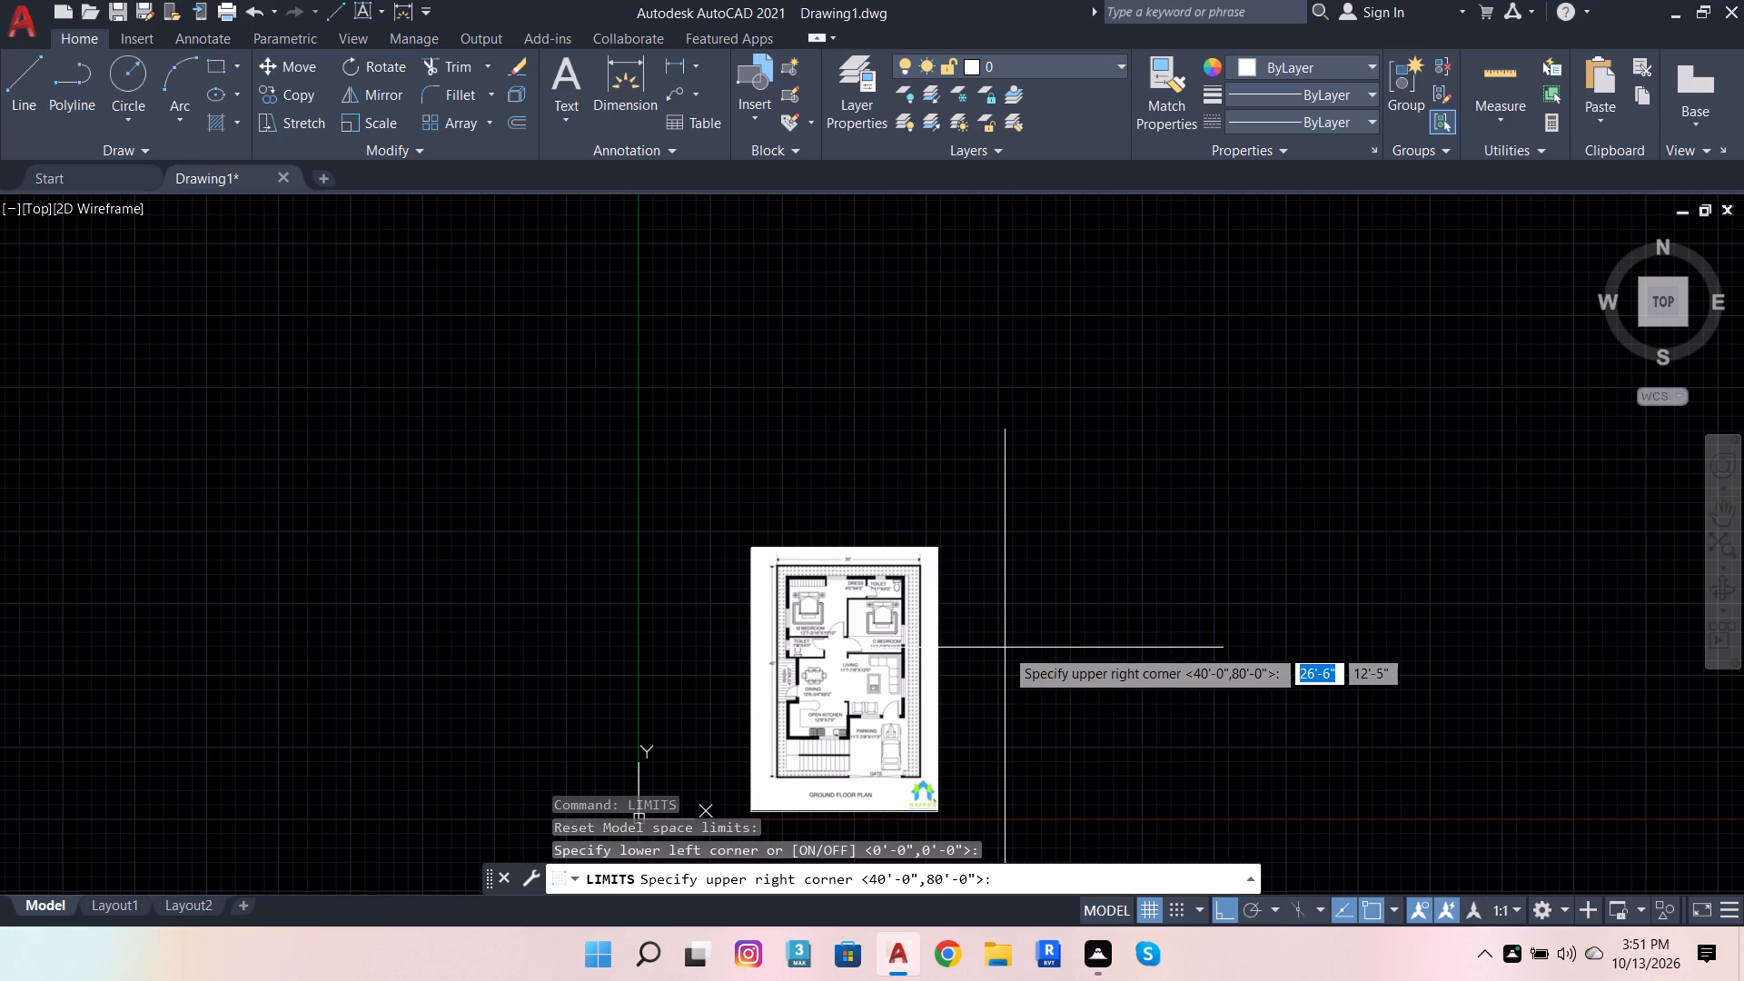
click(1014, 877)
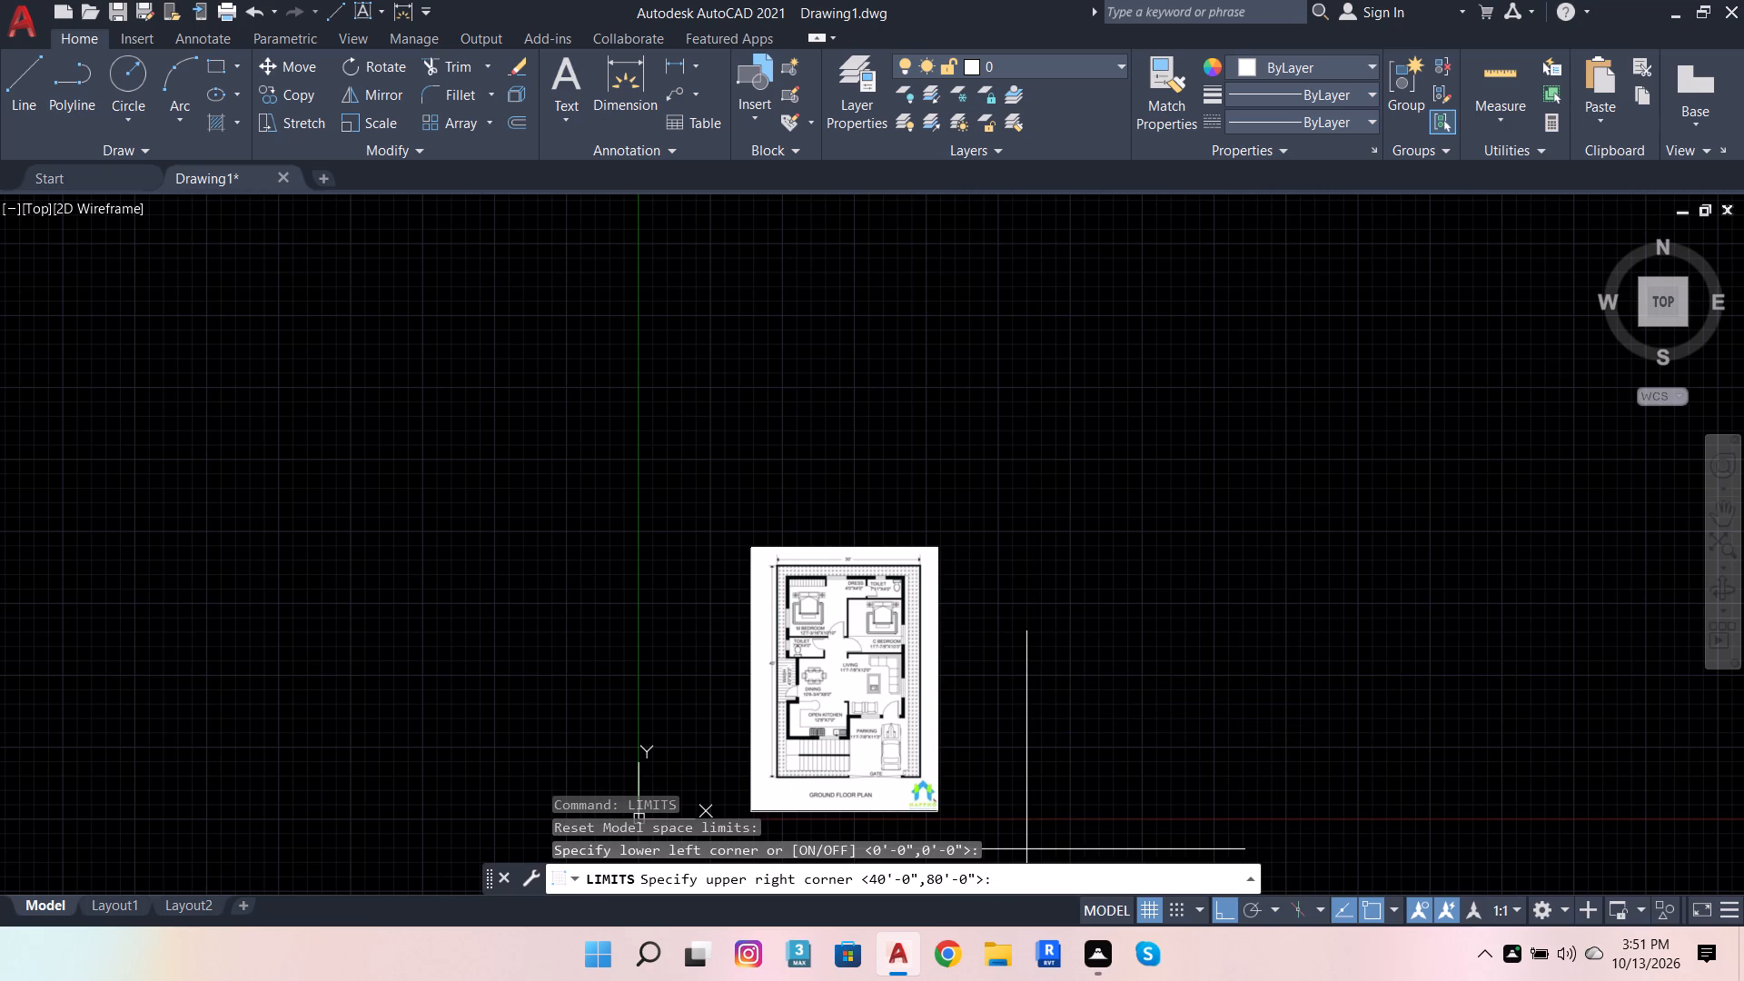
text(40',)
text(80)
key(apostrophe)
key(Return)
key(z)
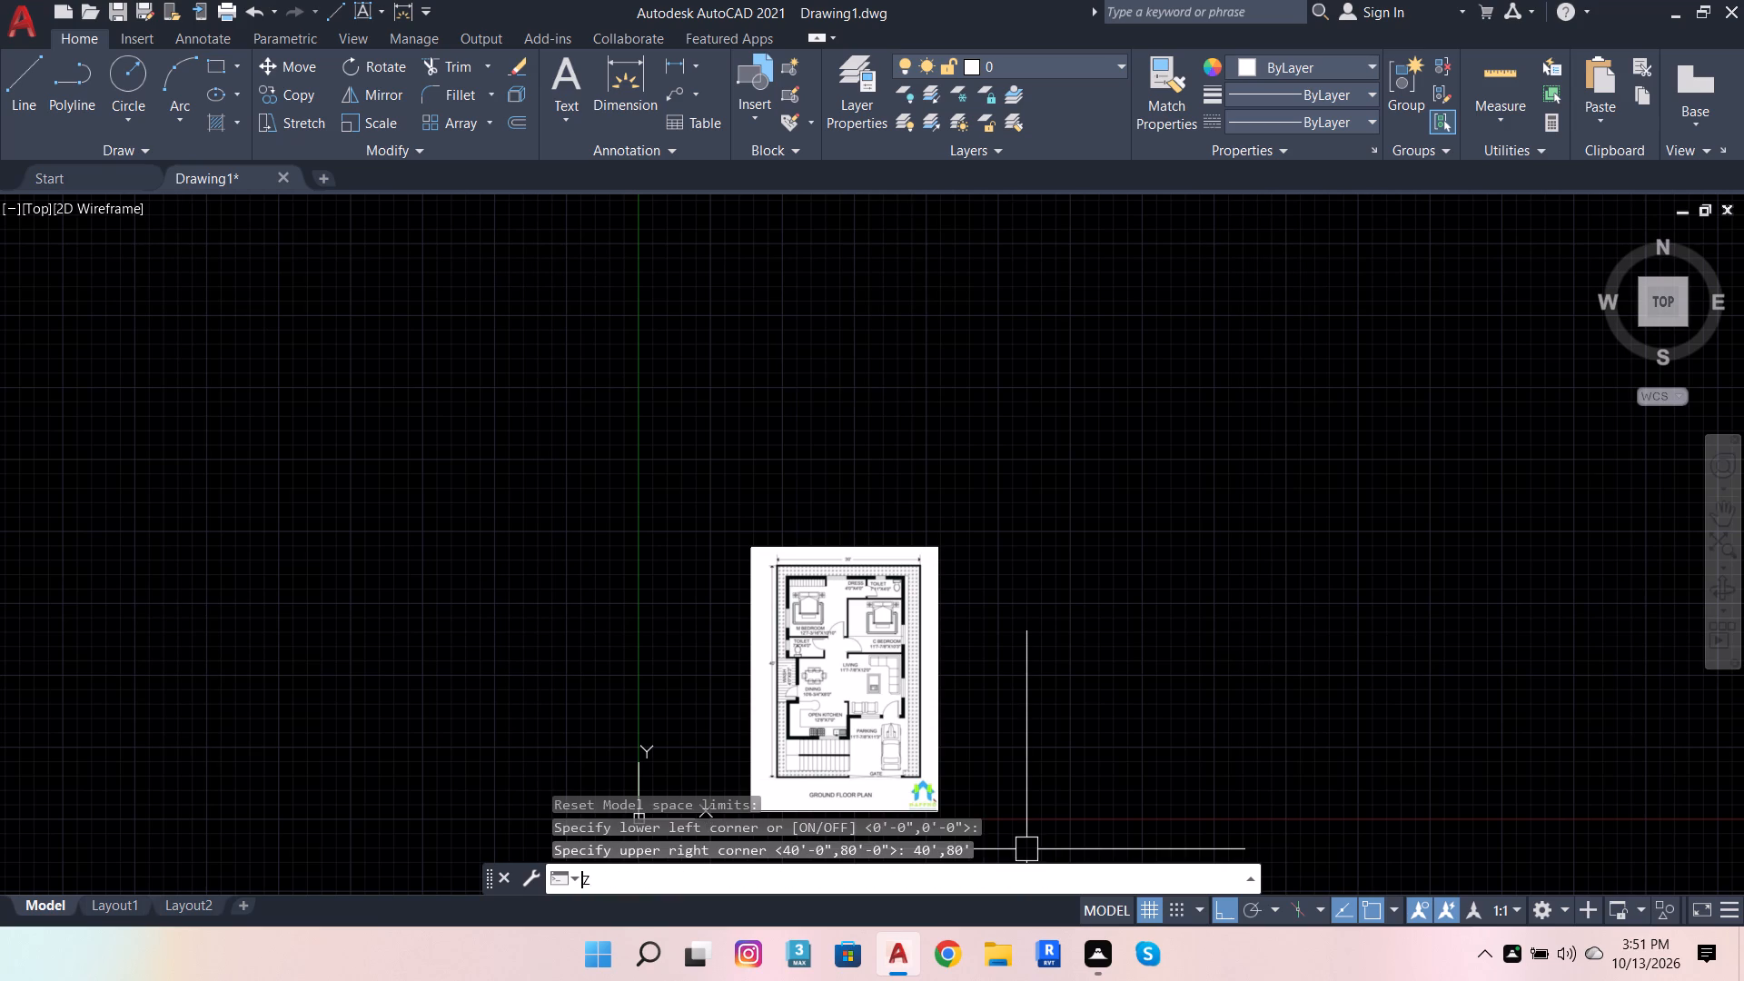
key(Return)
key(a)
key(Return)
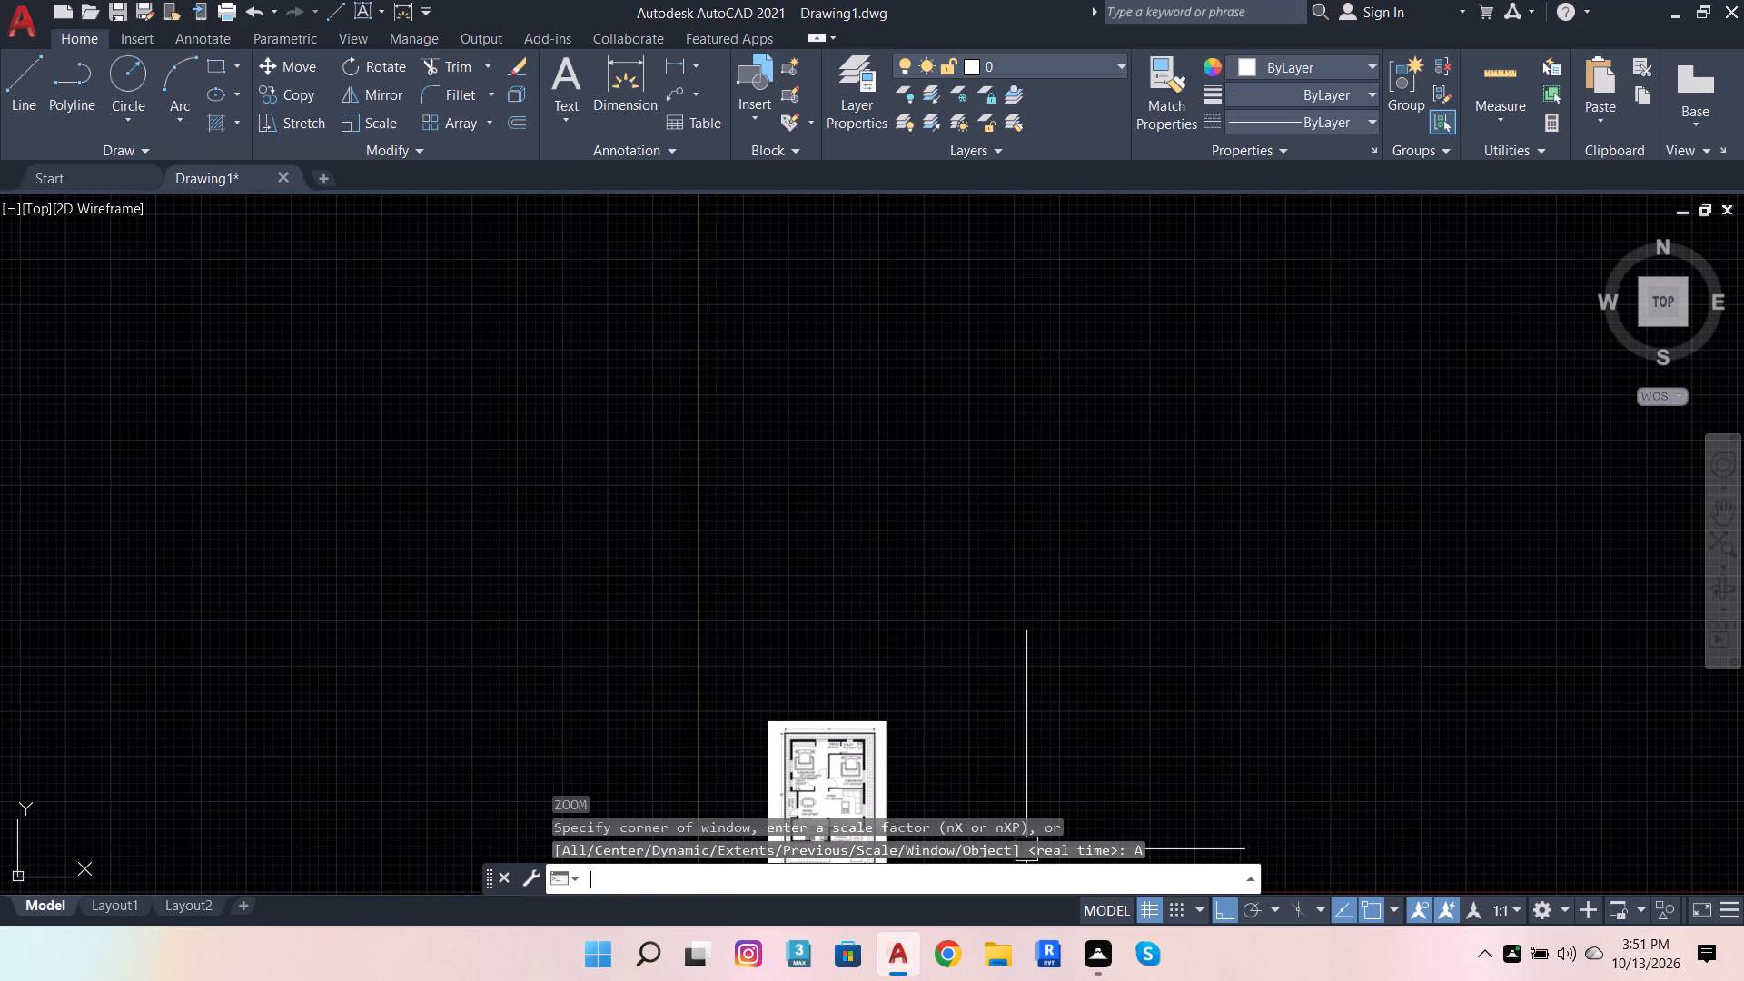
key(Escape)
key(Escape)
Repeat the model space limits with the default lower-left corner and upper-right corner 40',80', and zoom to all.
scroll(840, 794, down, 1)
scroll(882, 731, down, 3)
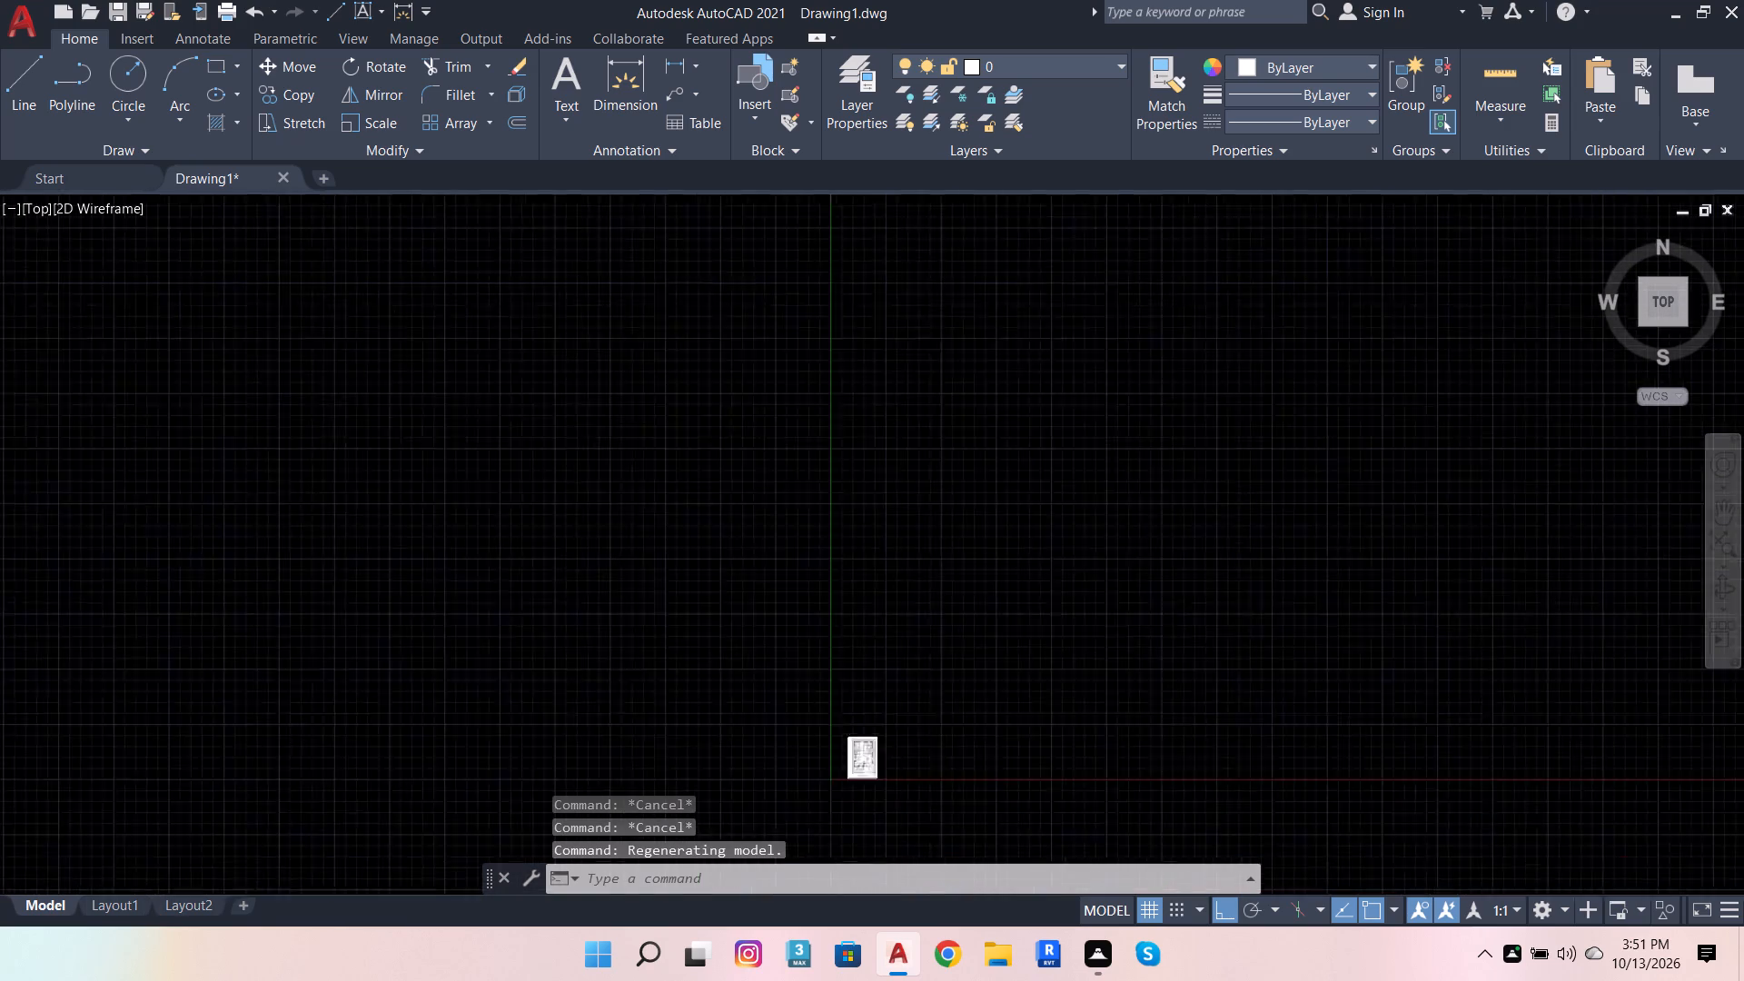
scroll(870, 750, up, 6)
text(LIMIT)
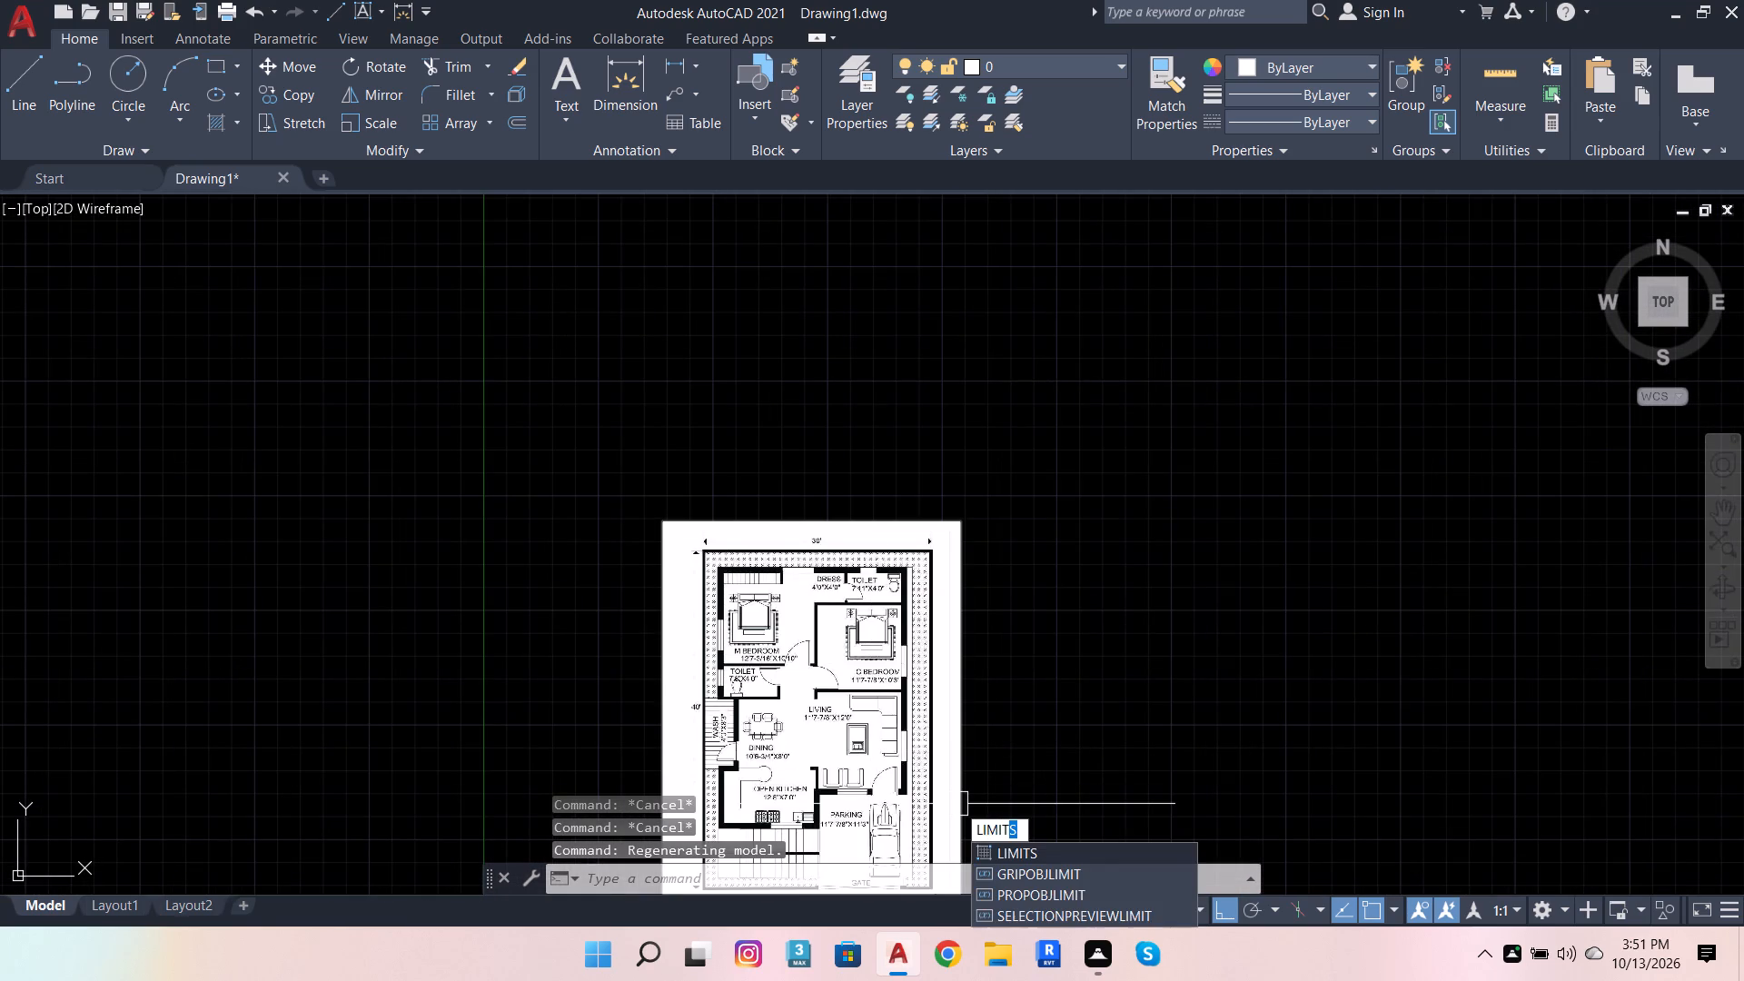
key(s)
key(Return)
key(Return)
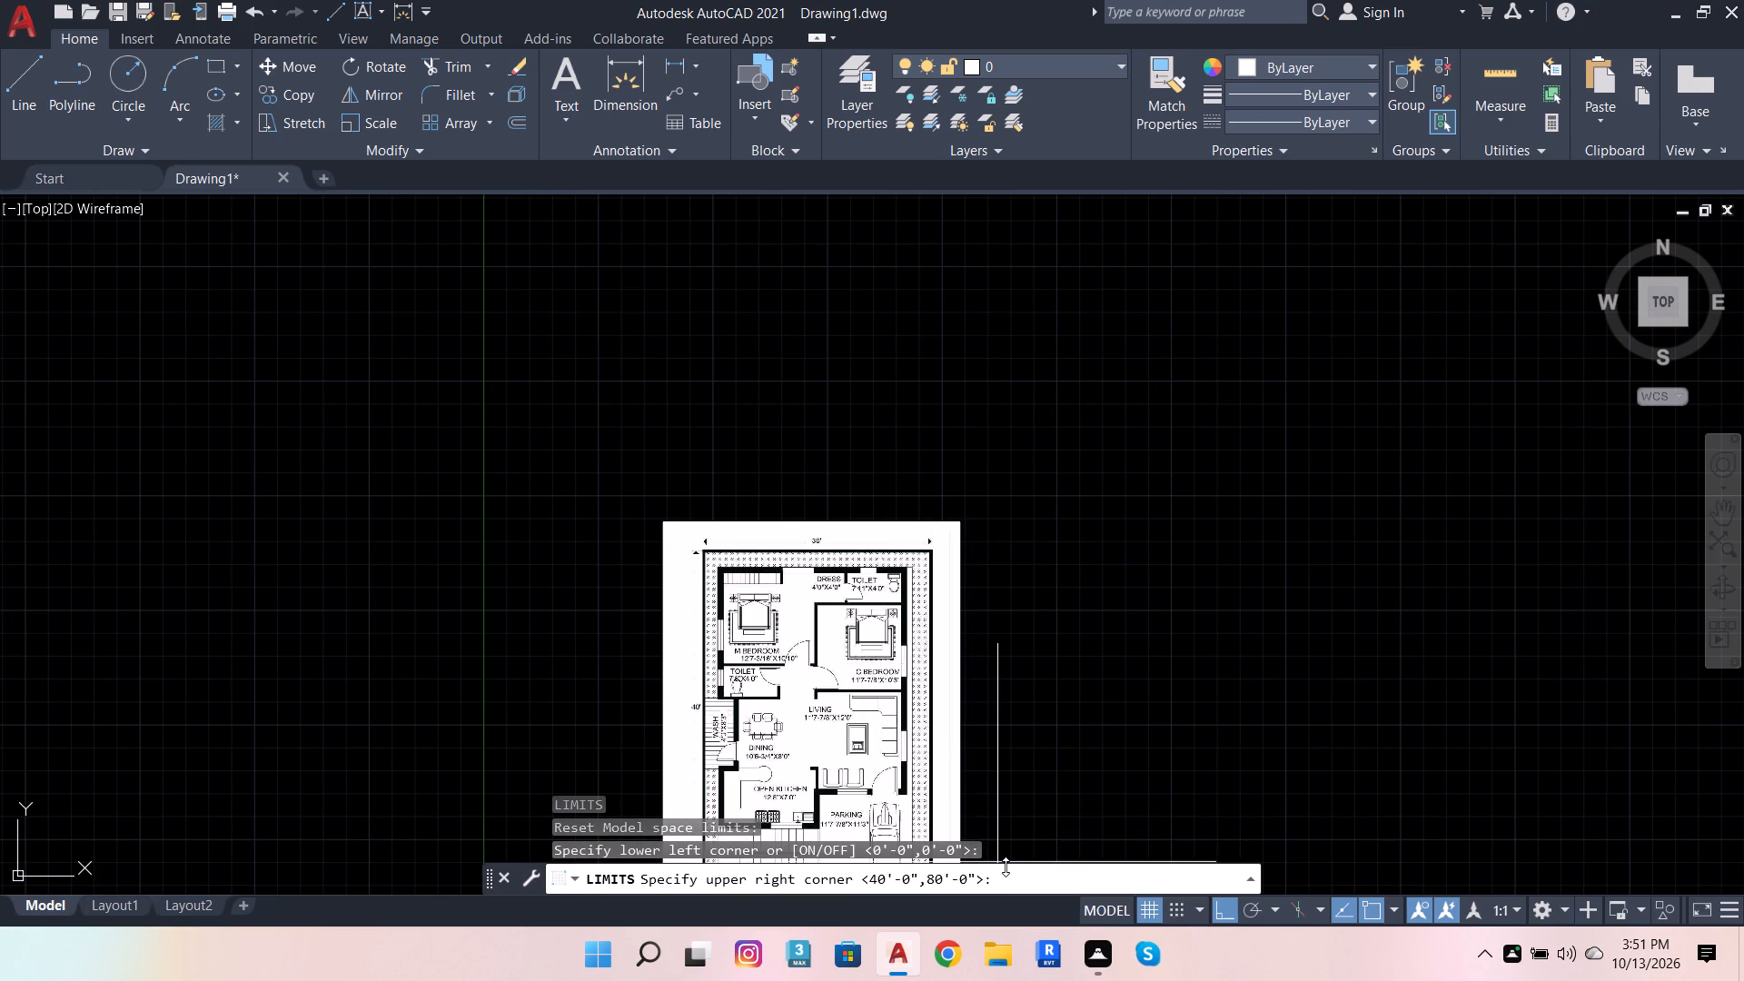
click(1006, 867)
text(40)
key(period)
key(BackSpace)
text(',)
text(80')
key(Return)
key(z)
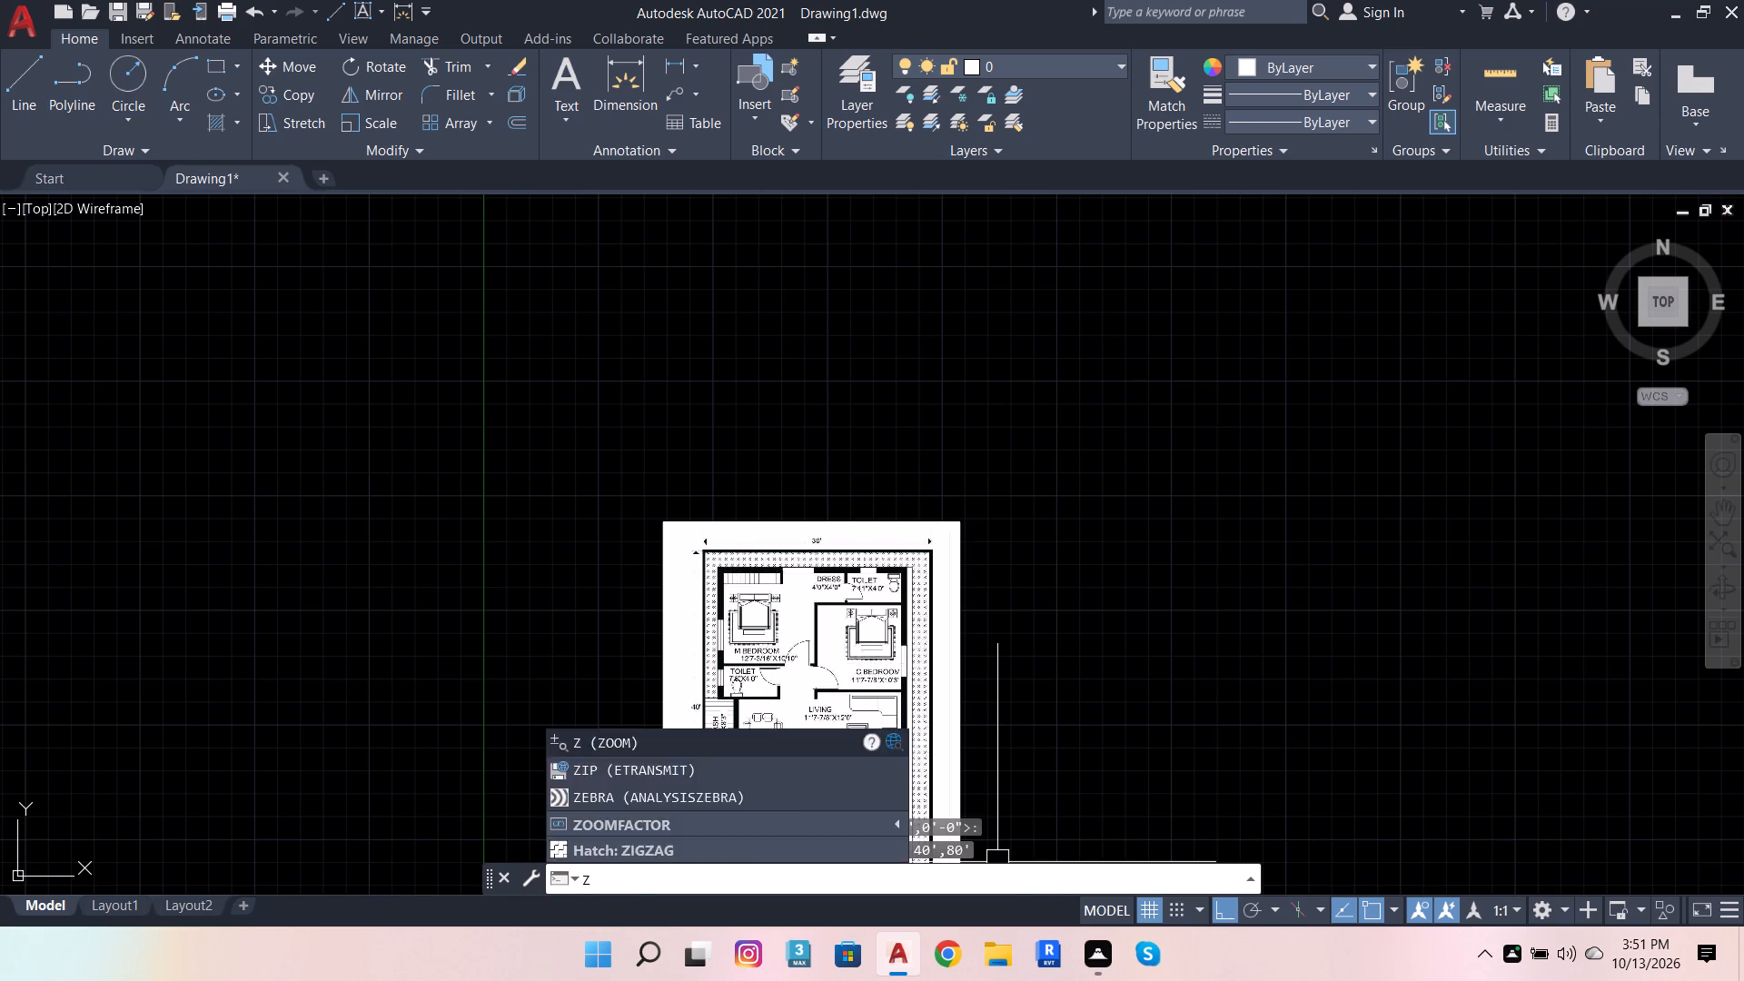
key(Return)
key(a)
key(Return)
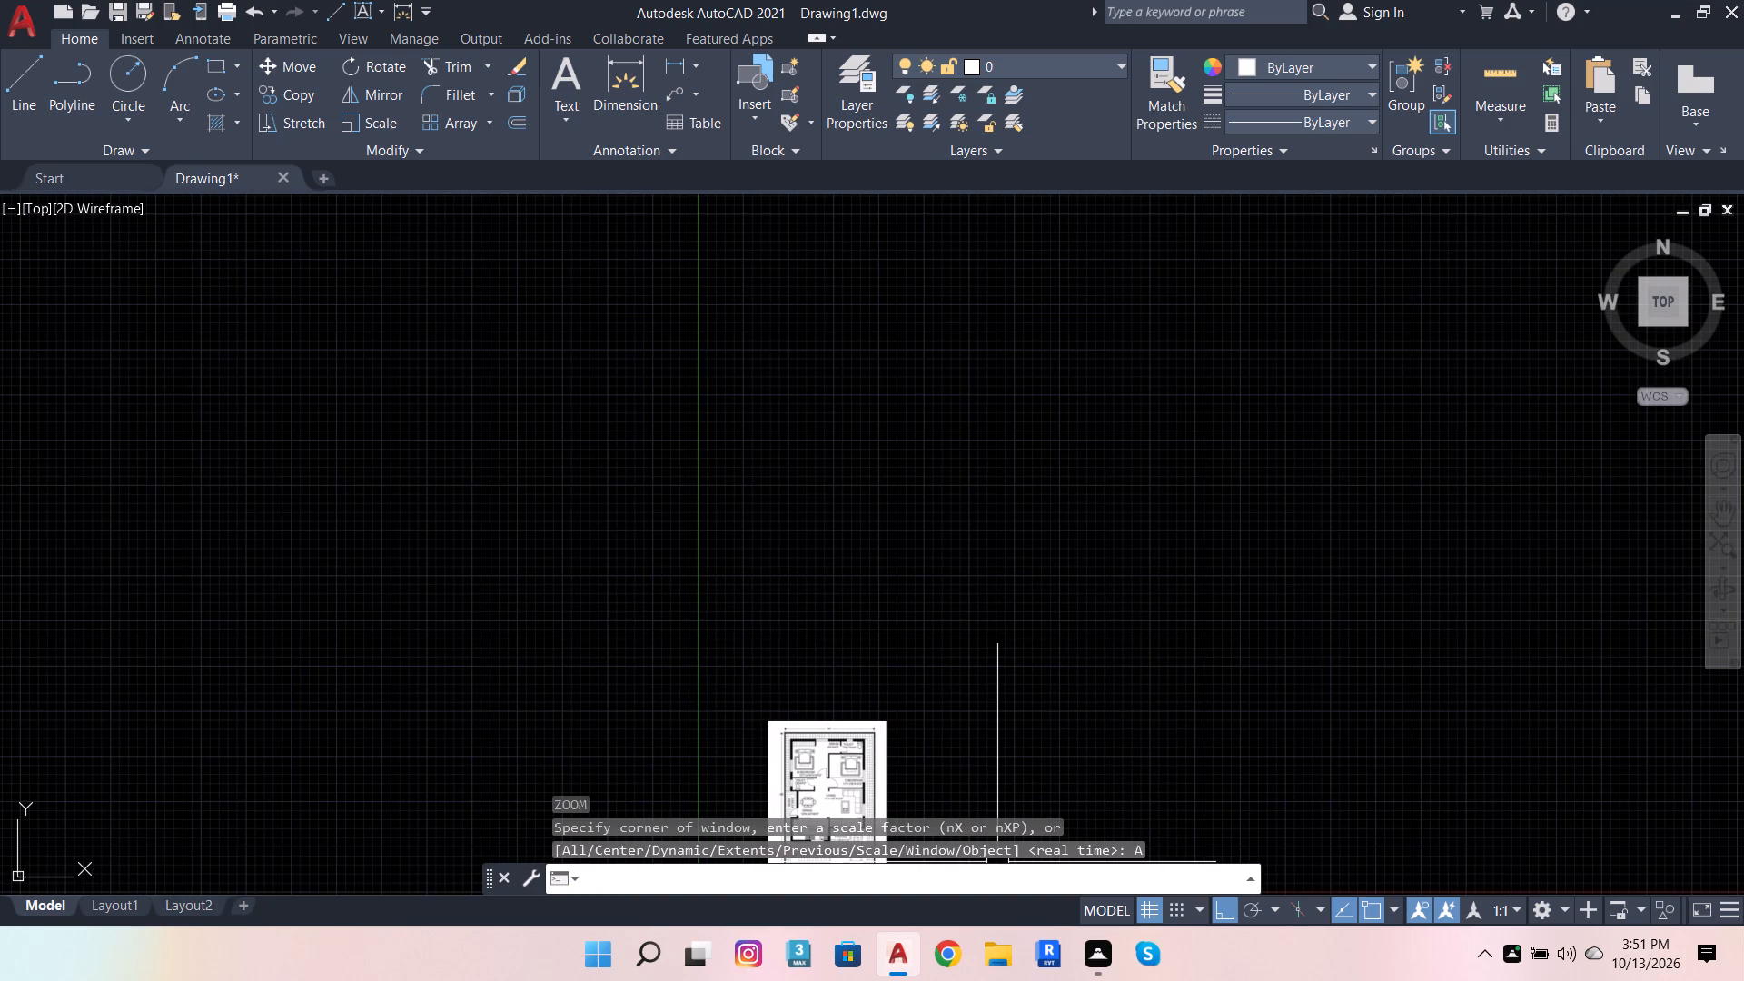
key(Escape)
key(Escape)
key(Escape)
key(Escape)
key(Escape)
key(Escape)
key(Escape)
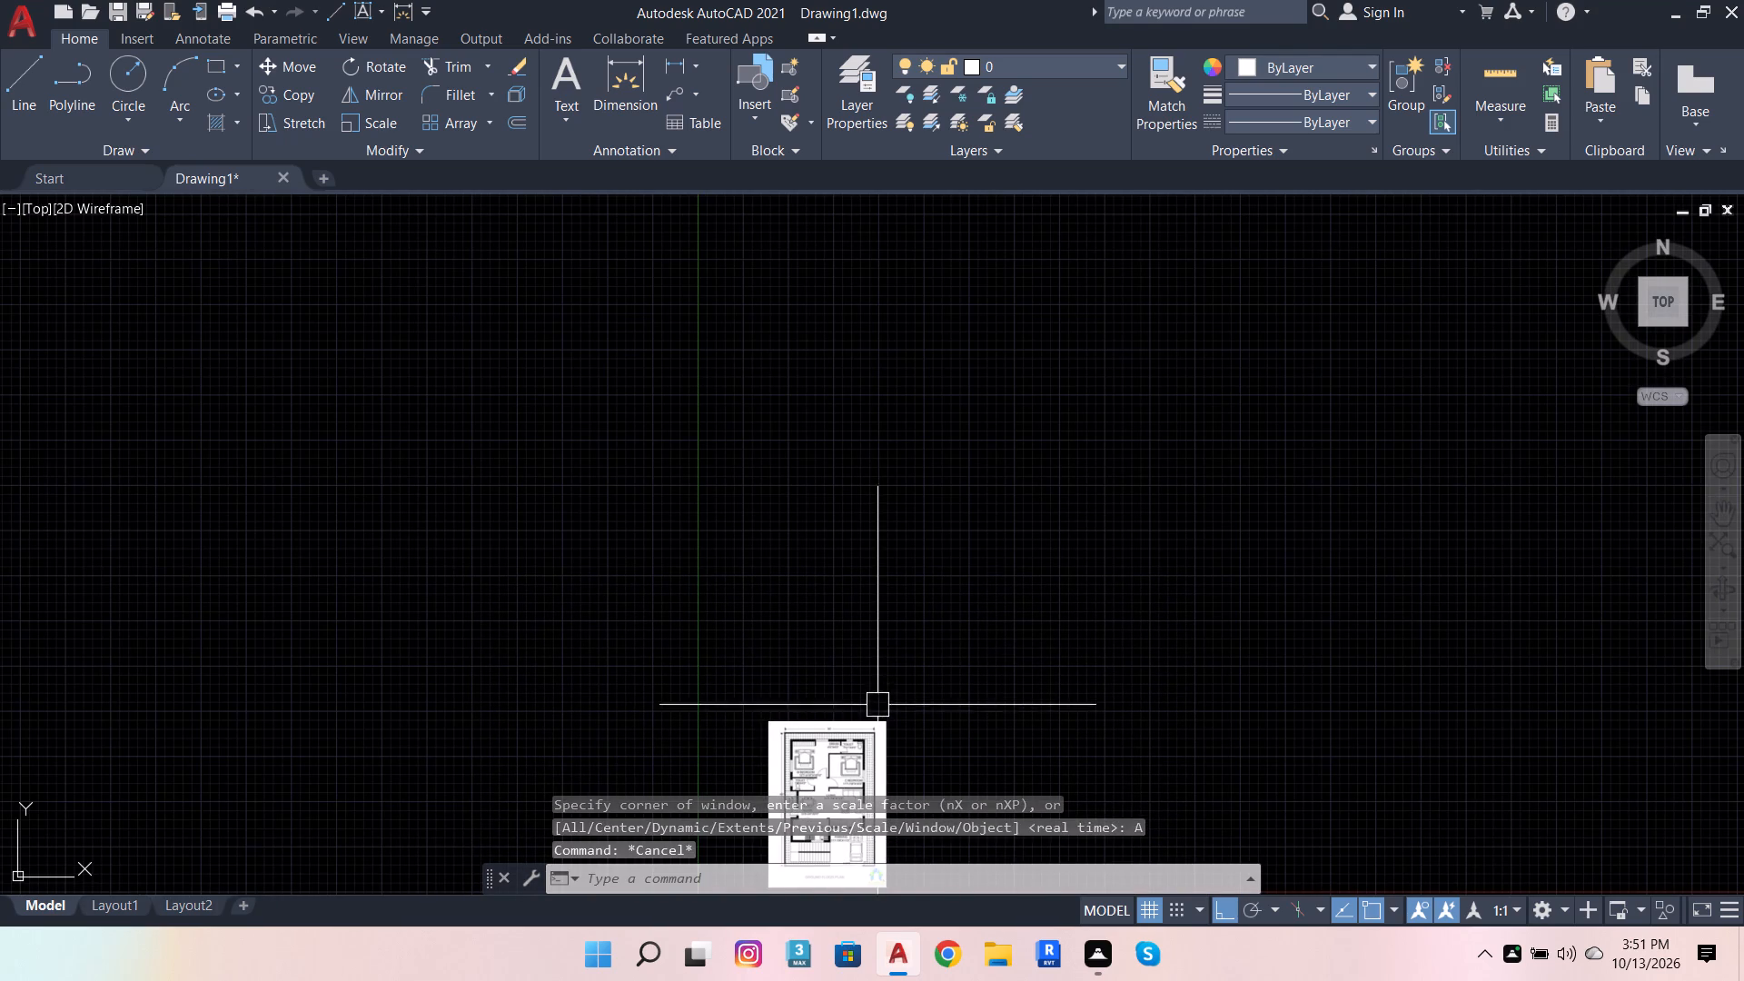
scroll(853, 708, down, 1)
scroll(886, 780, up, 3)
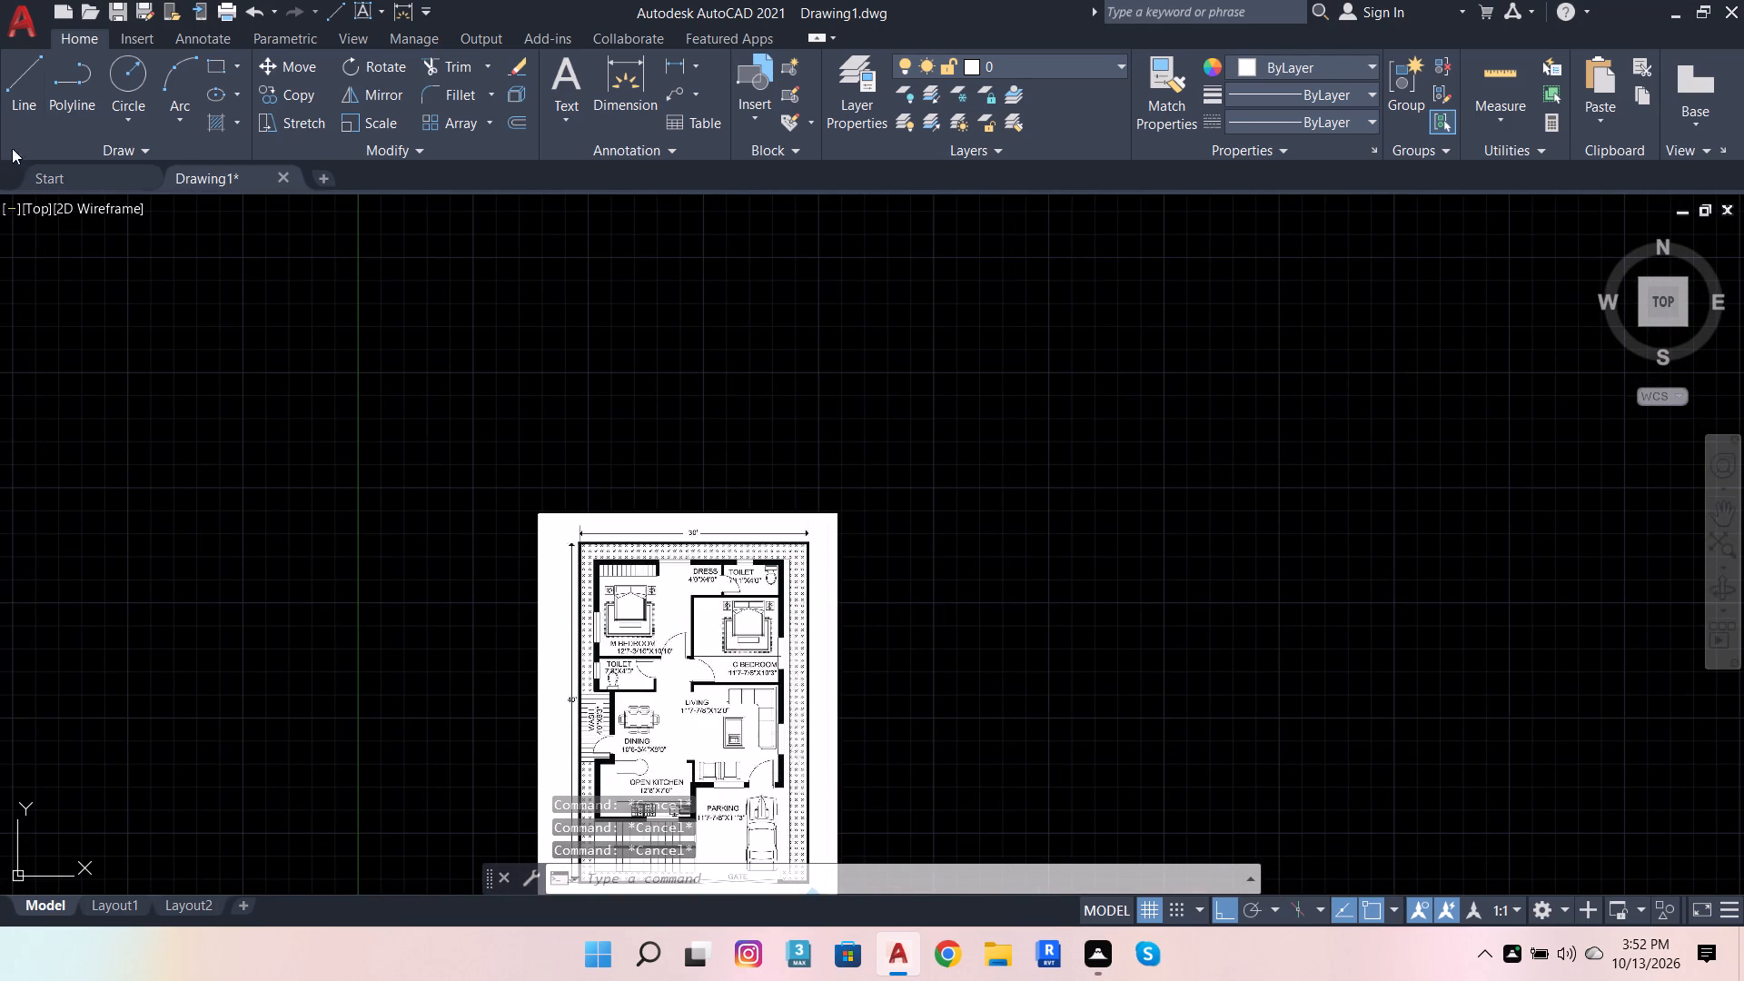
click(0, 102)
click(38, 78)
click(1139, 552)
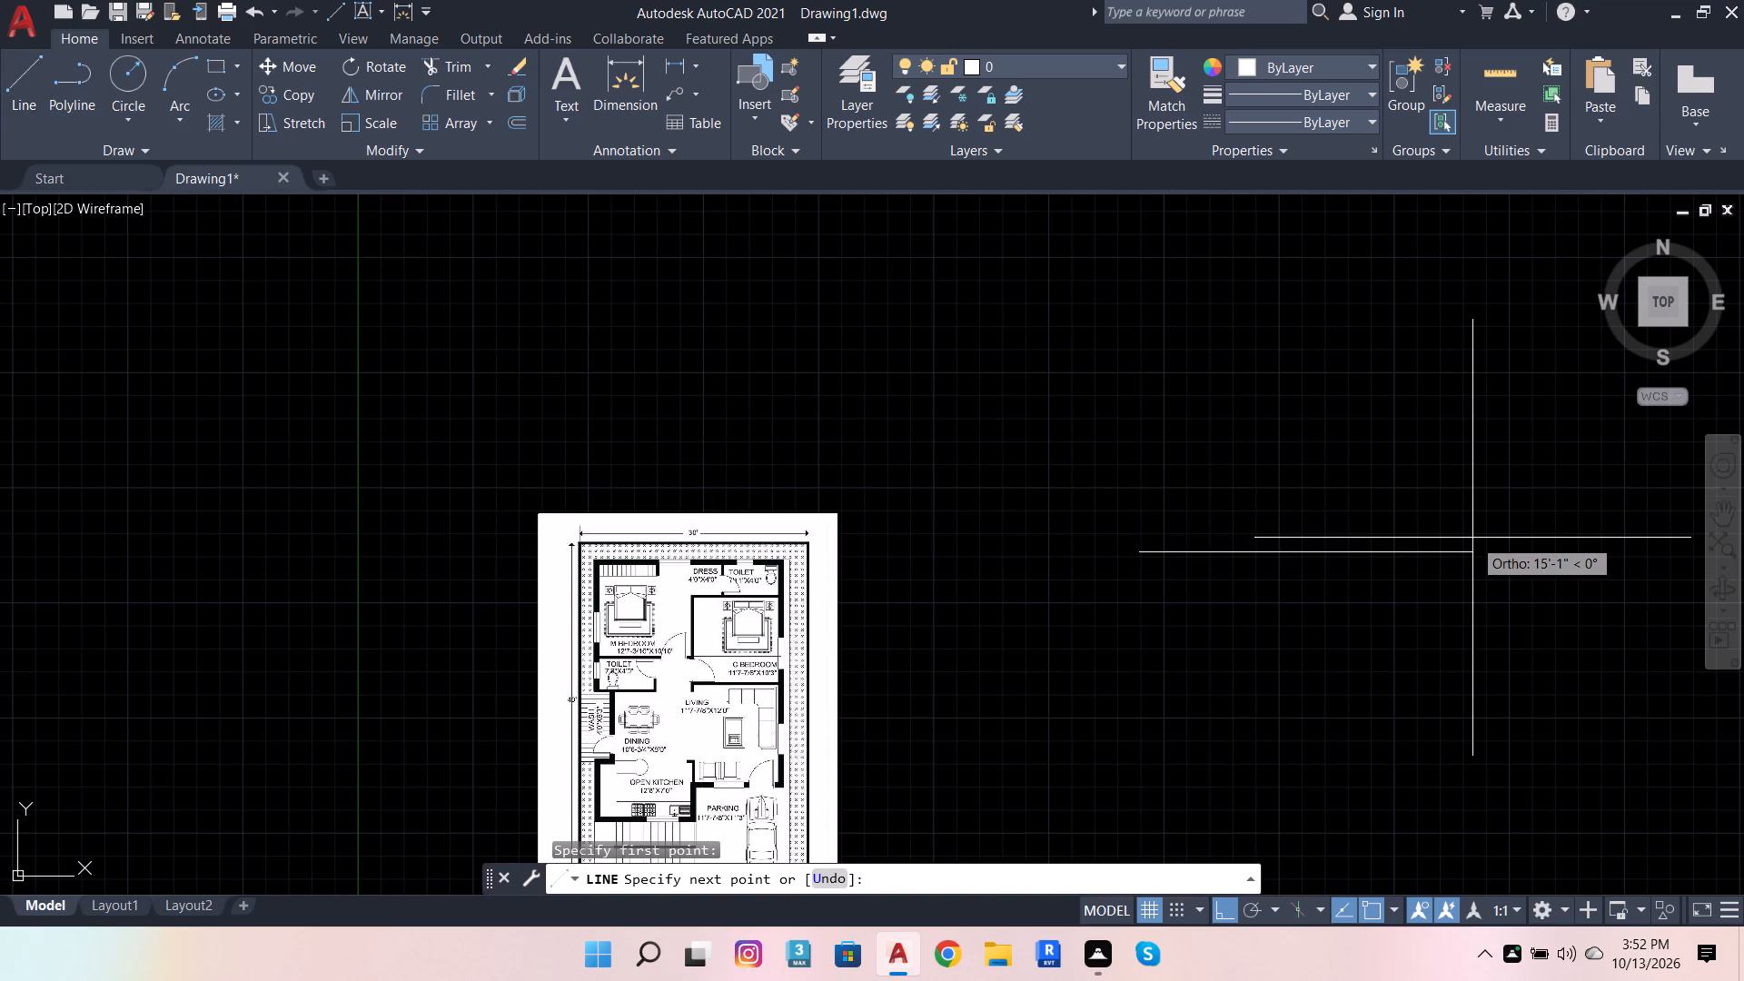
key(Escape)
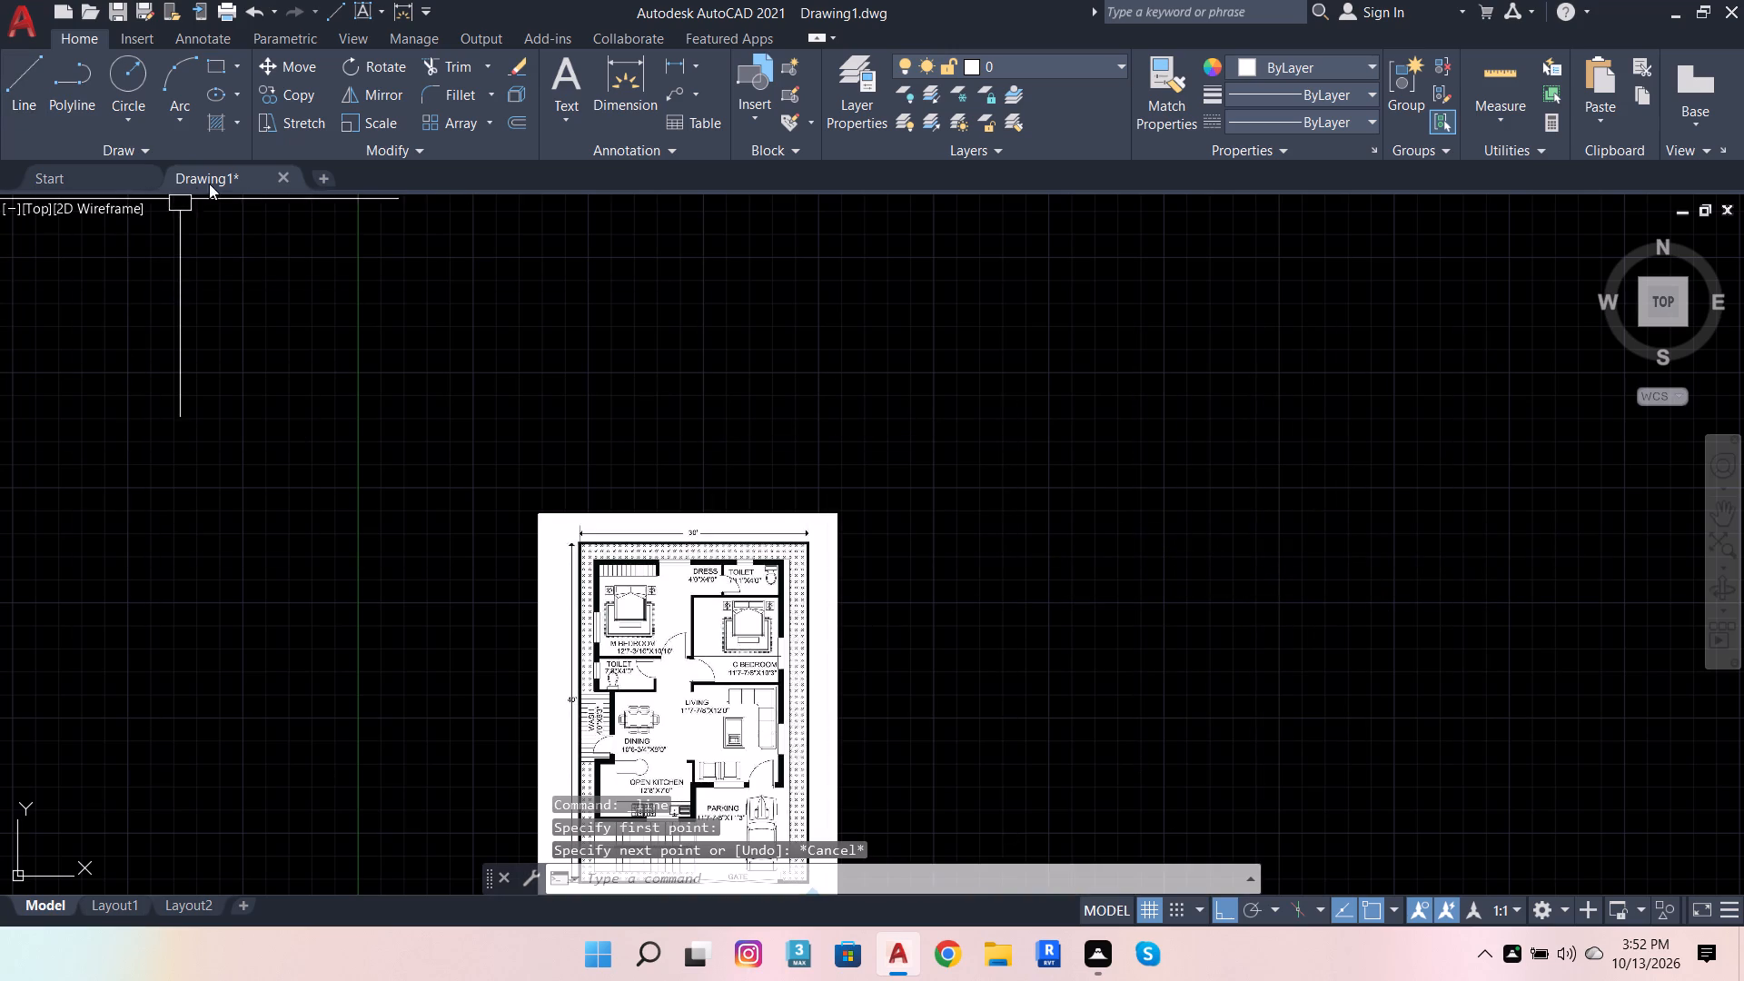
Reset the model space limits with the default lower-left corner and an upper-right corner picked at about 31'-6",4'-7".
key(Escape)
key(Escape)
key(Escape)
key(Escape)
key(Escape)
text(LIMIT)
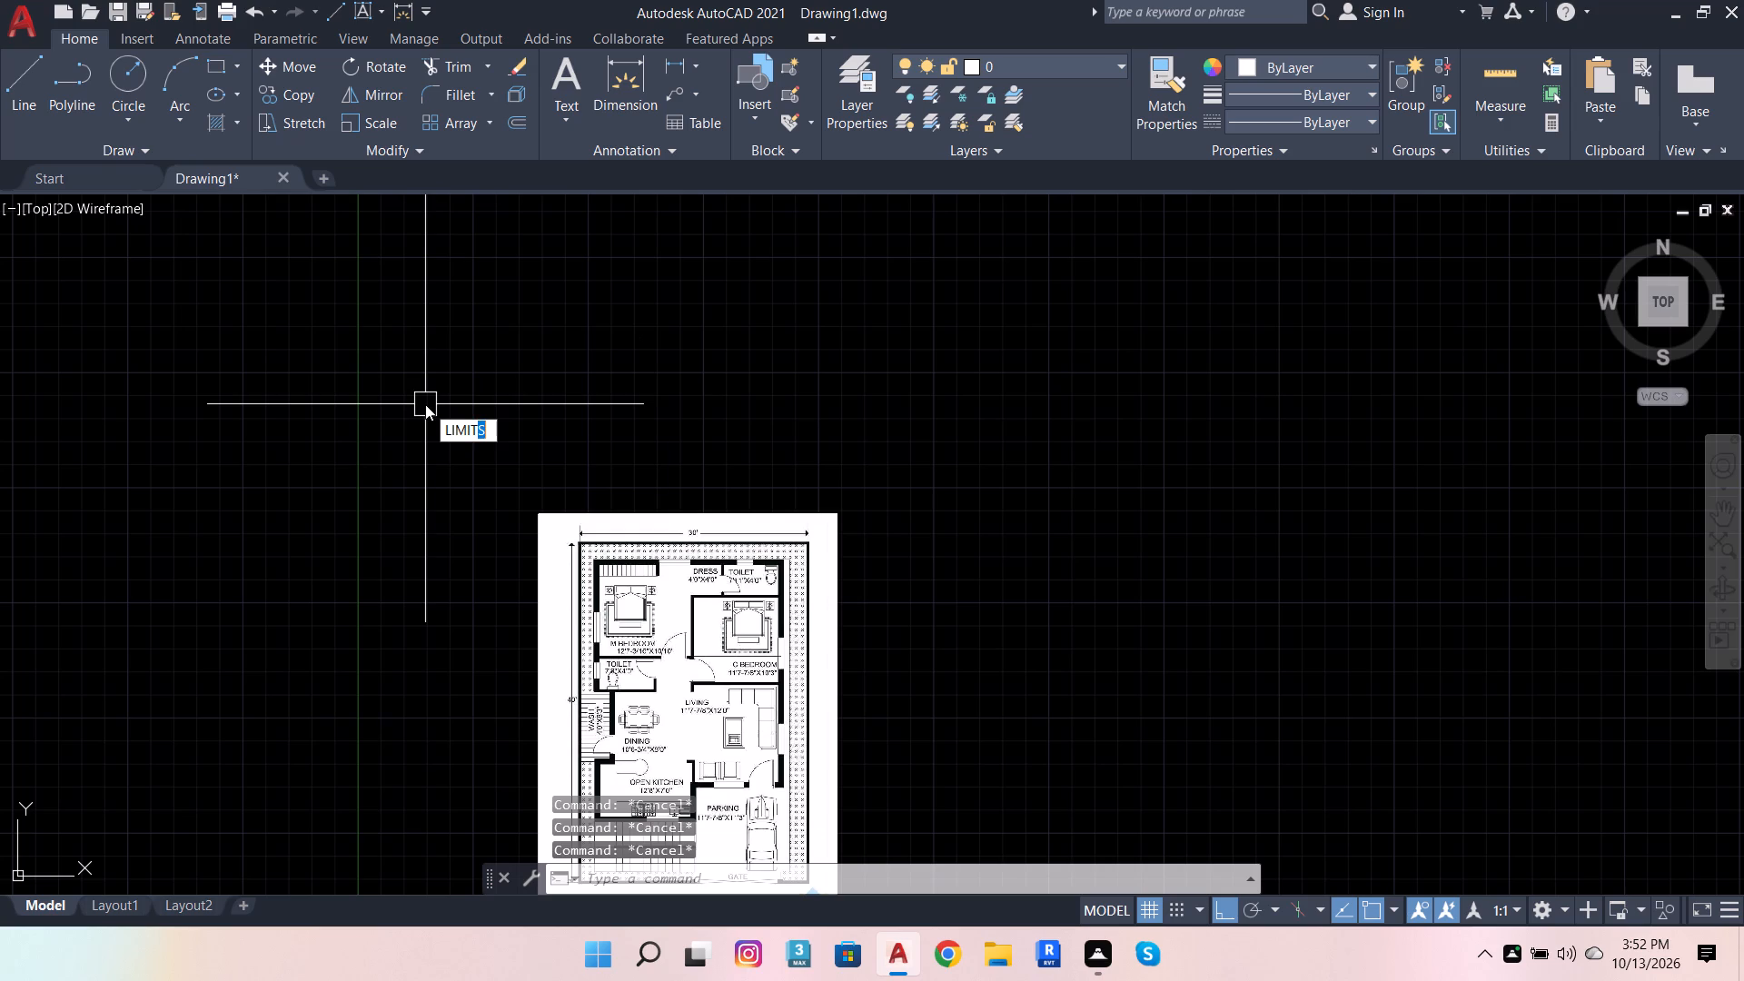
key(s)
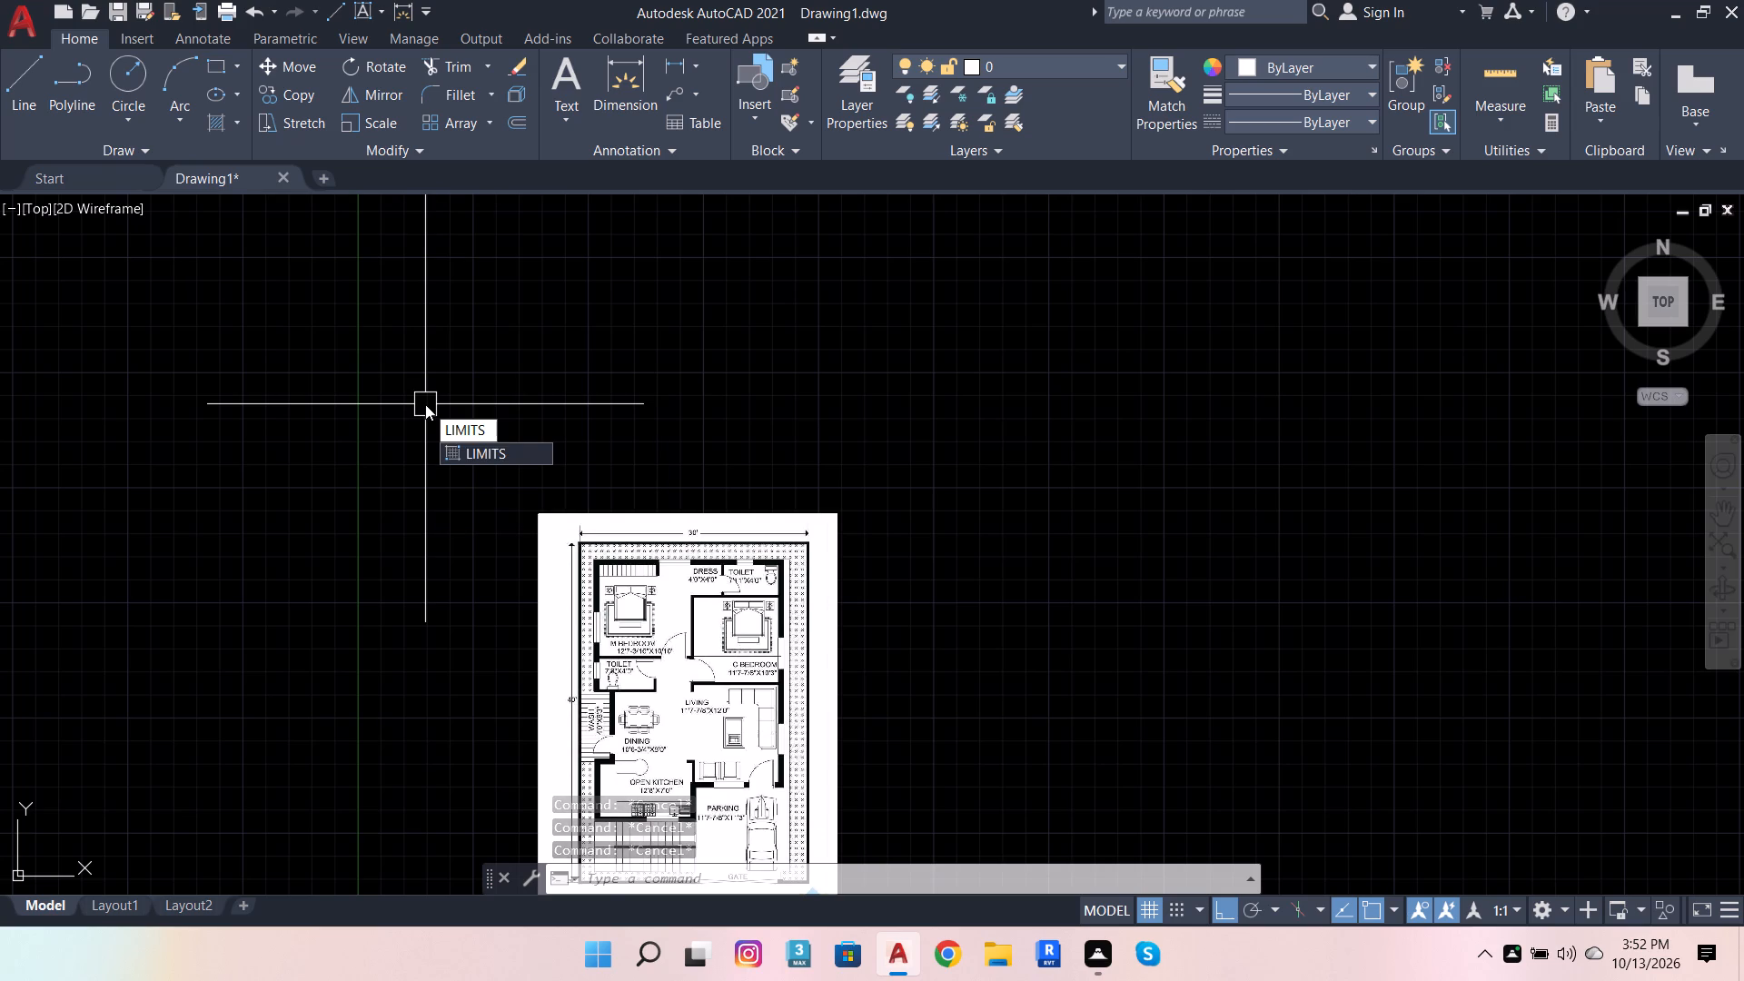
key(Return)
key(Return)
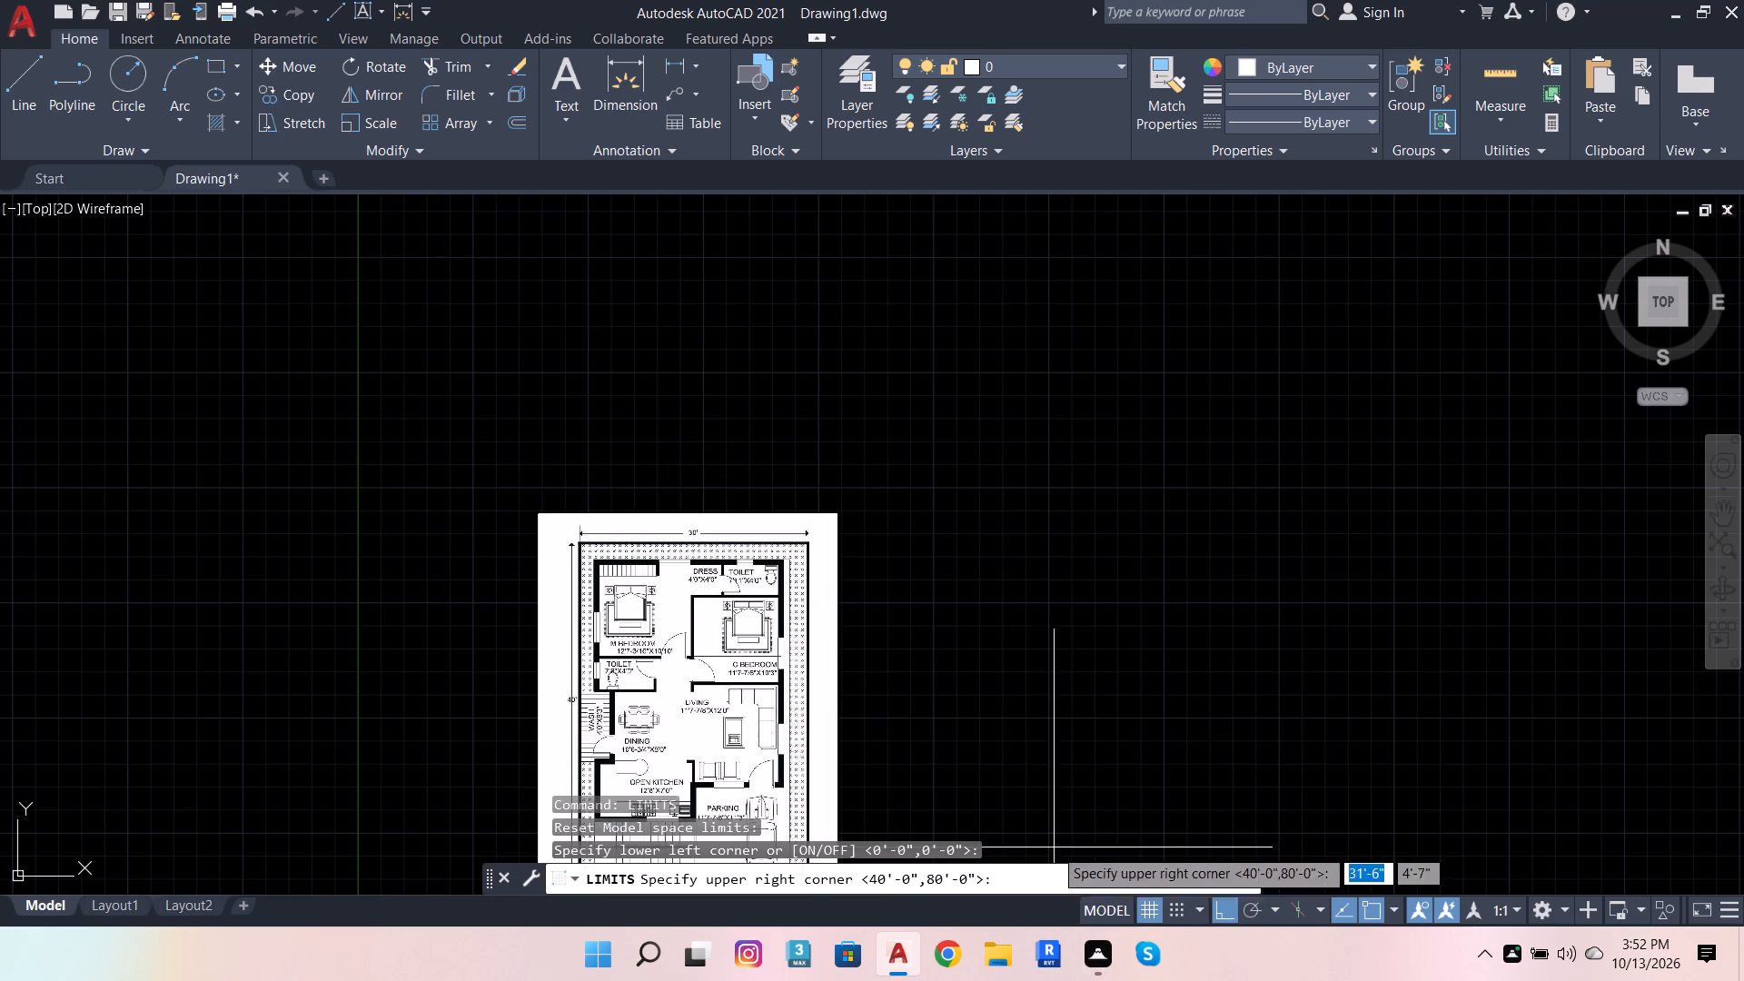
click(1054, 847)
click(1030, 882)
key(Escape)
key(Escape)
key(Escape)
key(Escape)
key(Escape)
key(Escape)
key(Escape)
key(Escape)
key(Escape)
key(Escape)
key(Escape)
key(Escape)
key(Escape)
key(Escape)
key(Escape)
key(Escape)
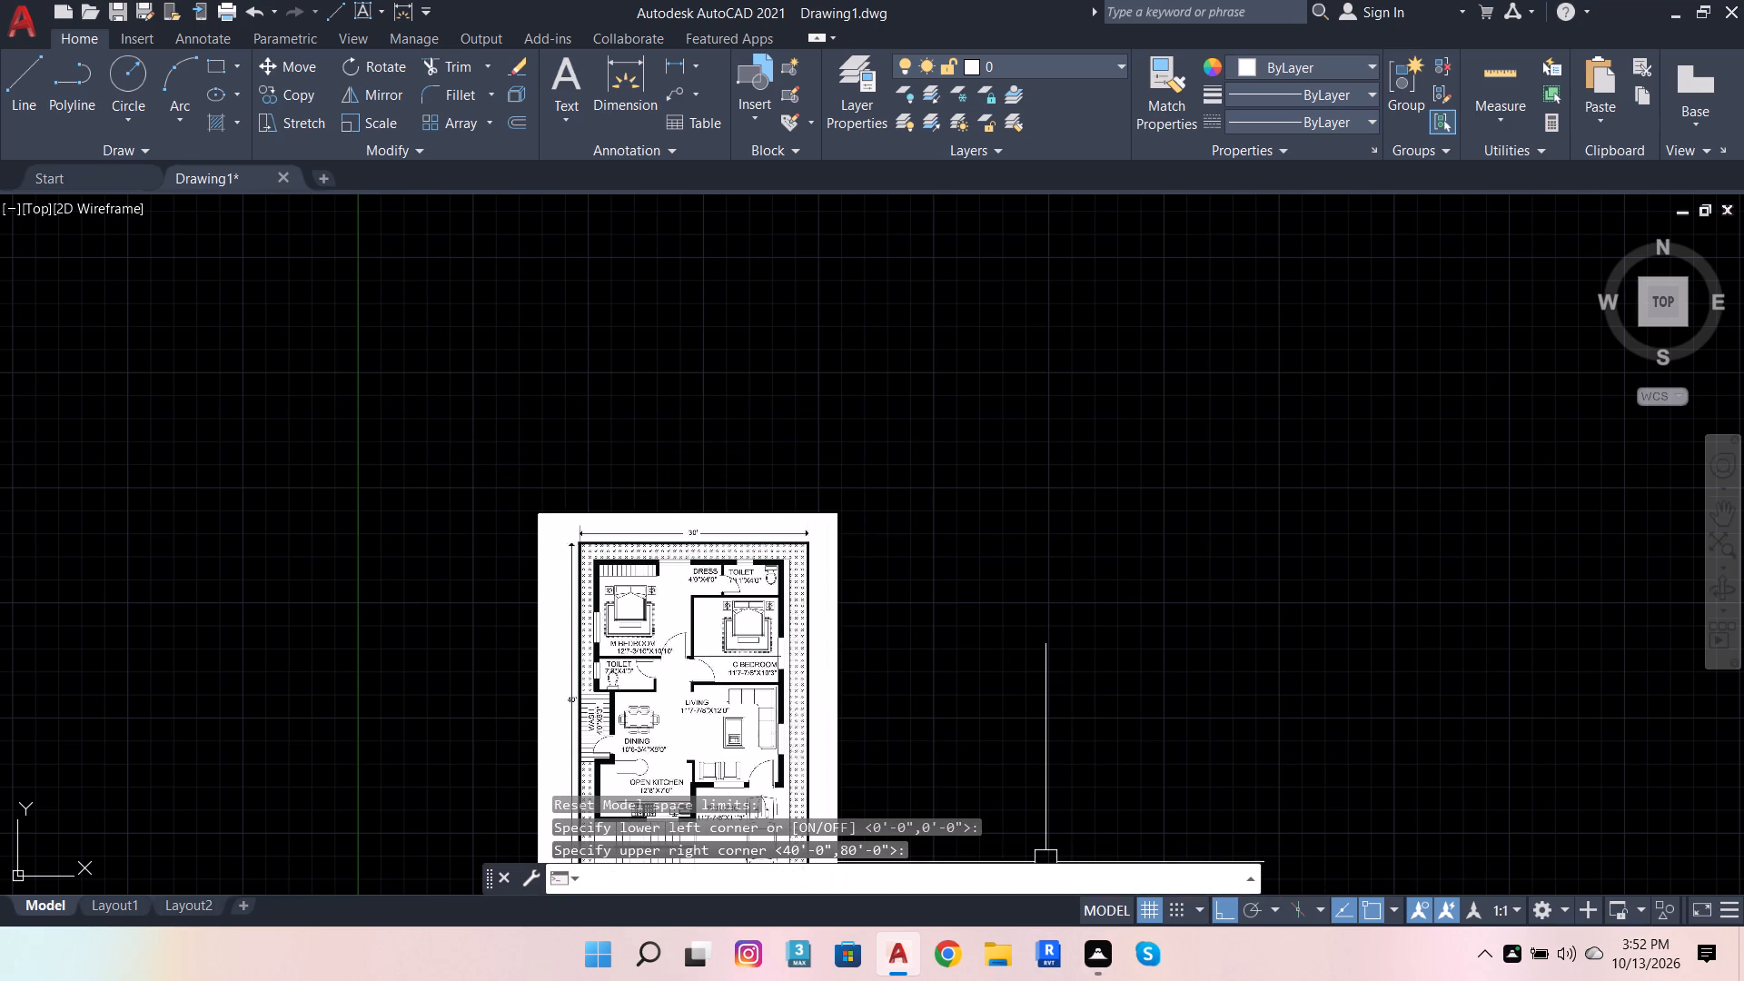
Check the length, angle and insertion scale settings in Drawing Units.
text(UNI)
click(876, 802)
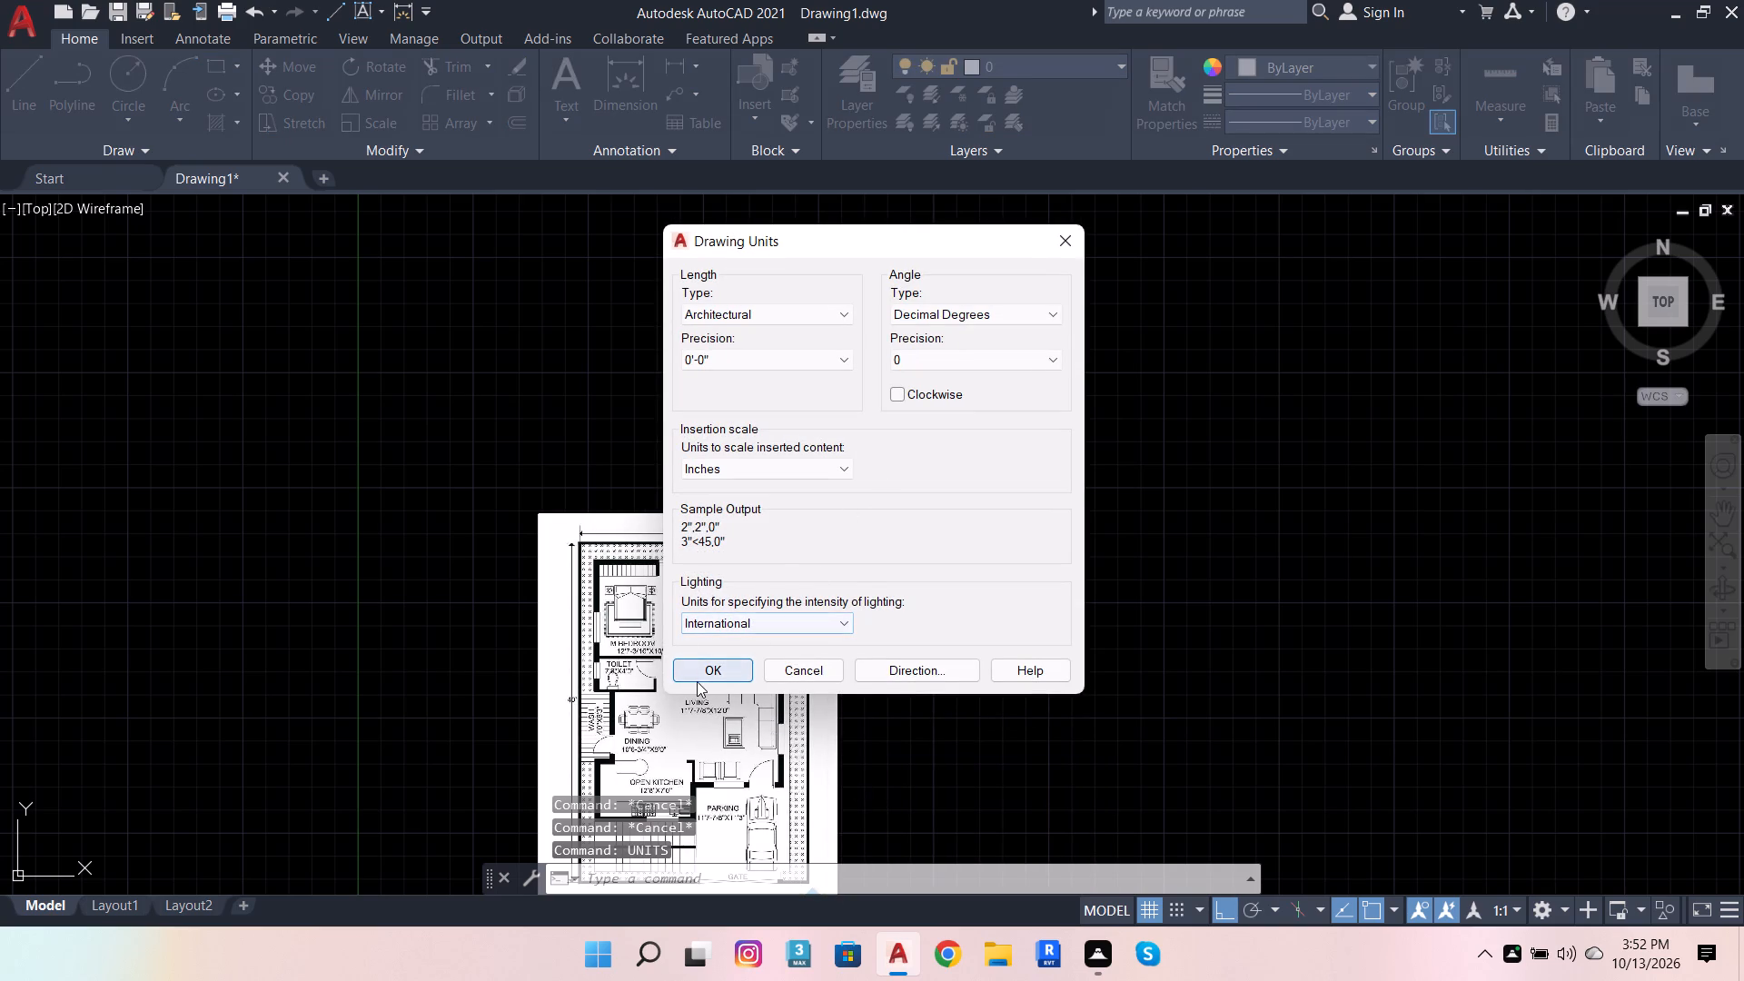
click(708, 667)
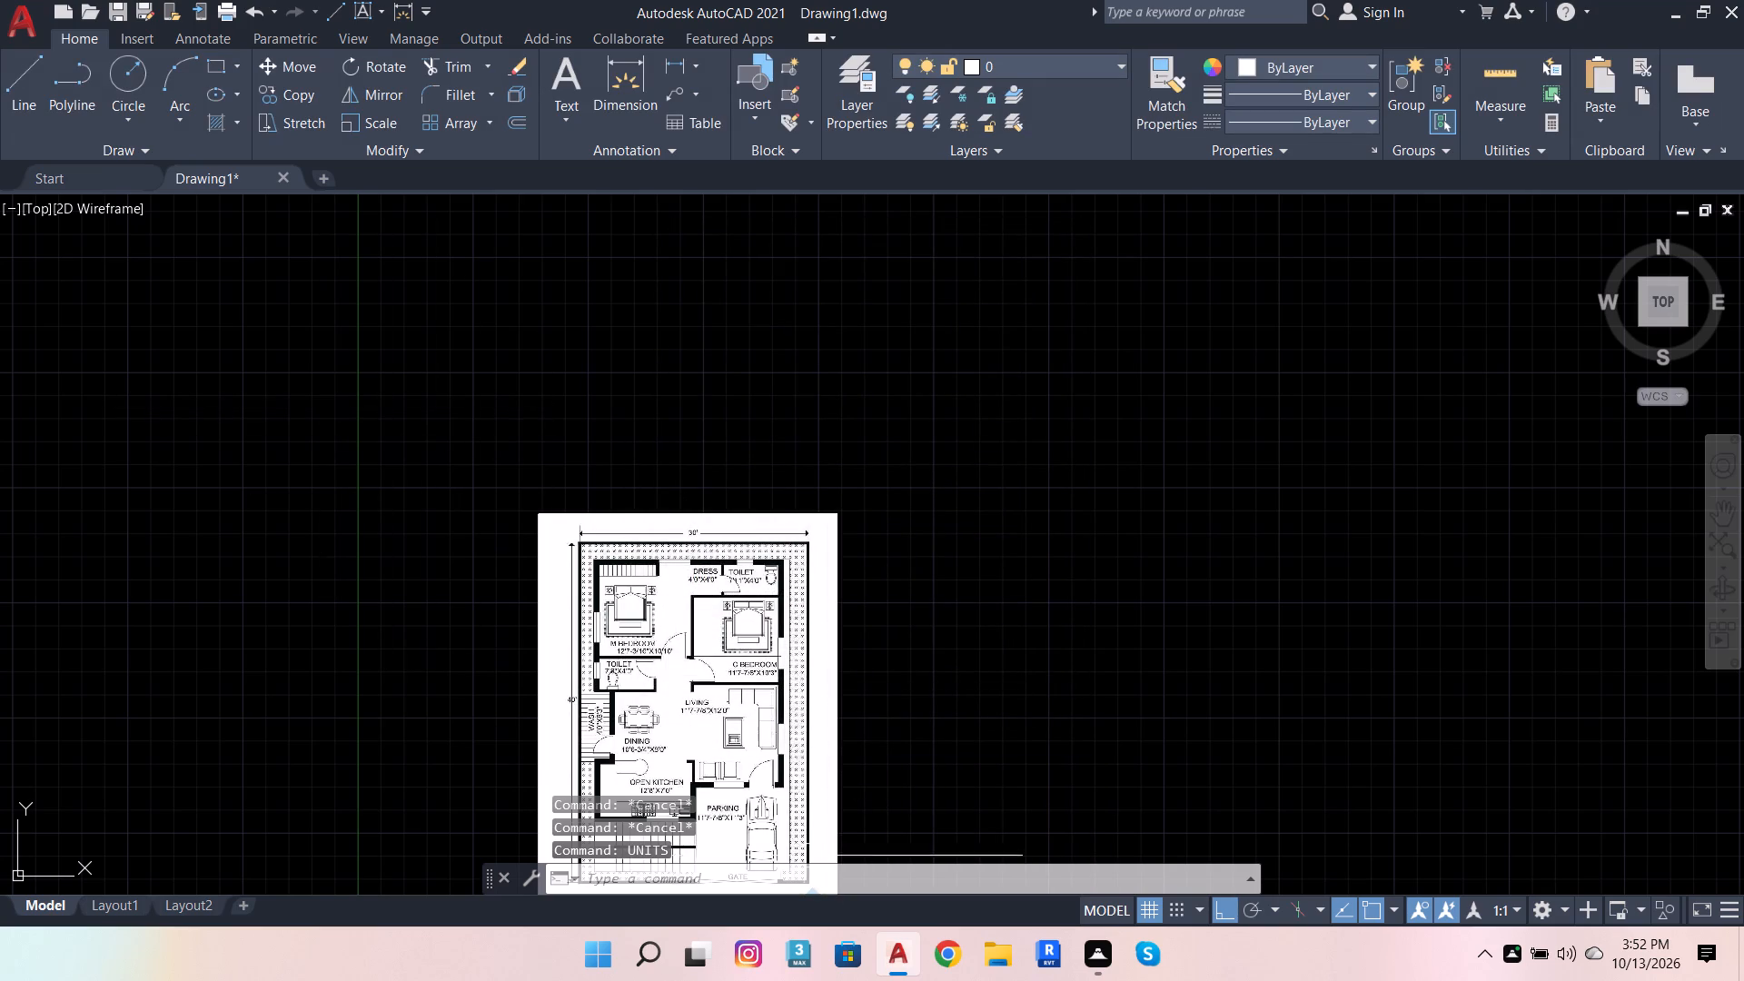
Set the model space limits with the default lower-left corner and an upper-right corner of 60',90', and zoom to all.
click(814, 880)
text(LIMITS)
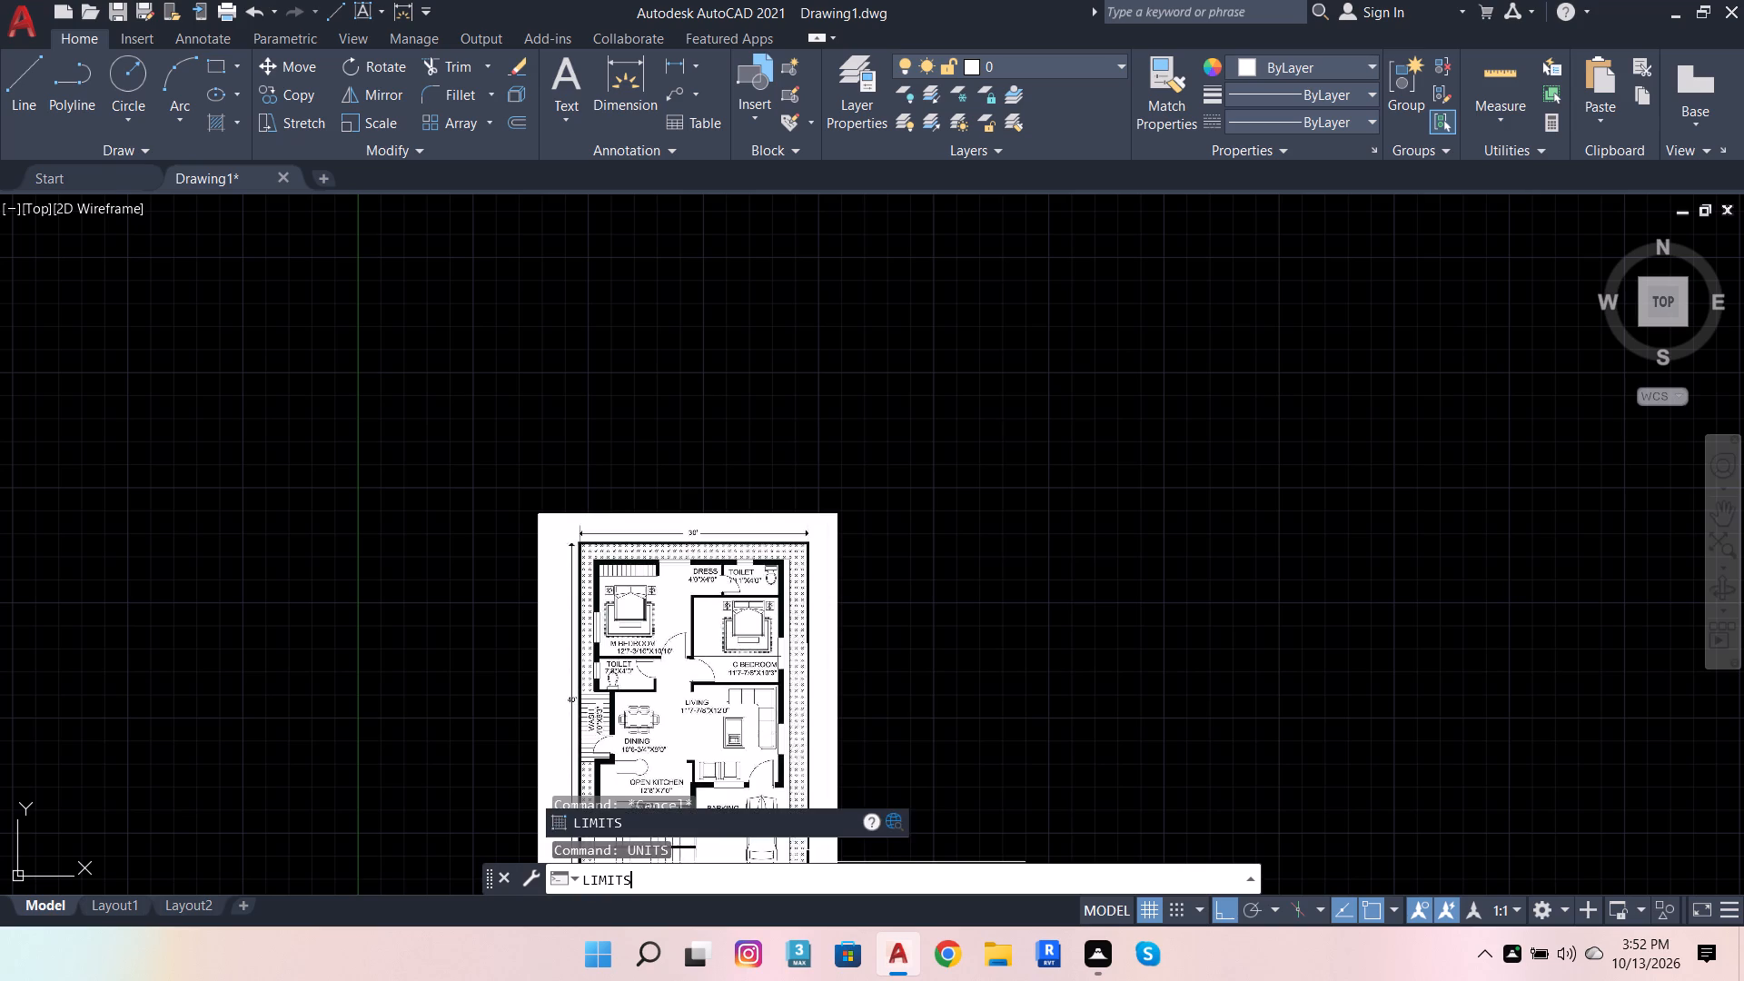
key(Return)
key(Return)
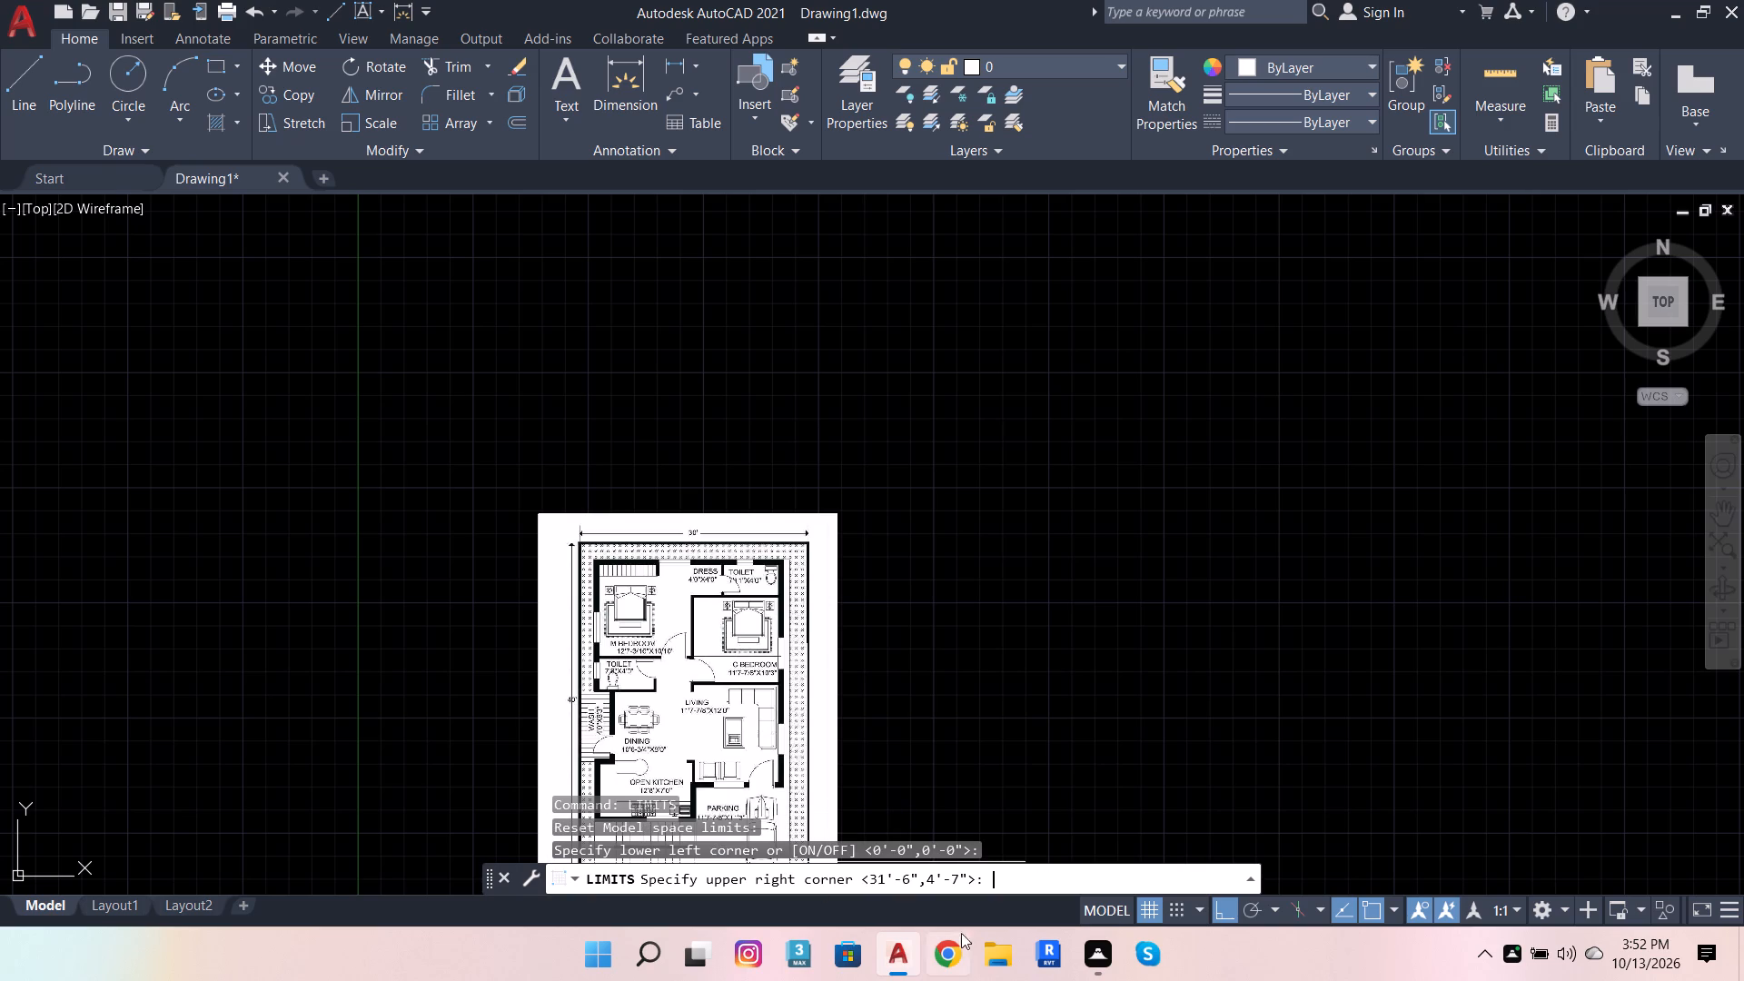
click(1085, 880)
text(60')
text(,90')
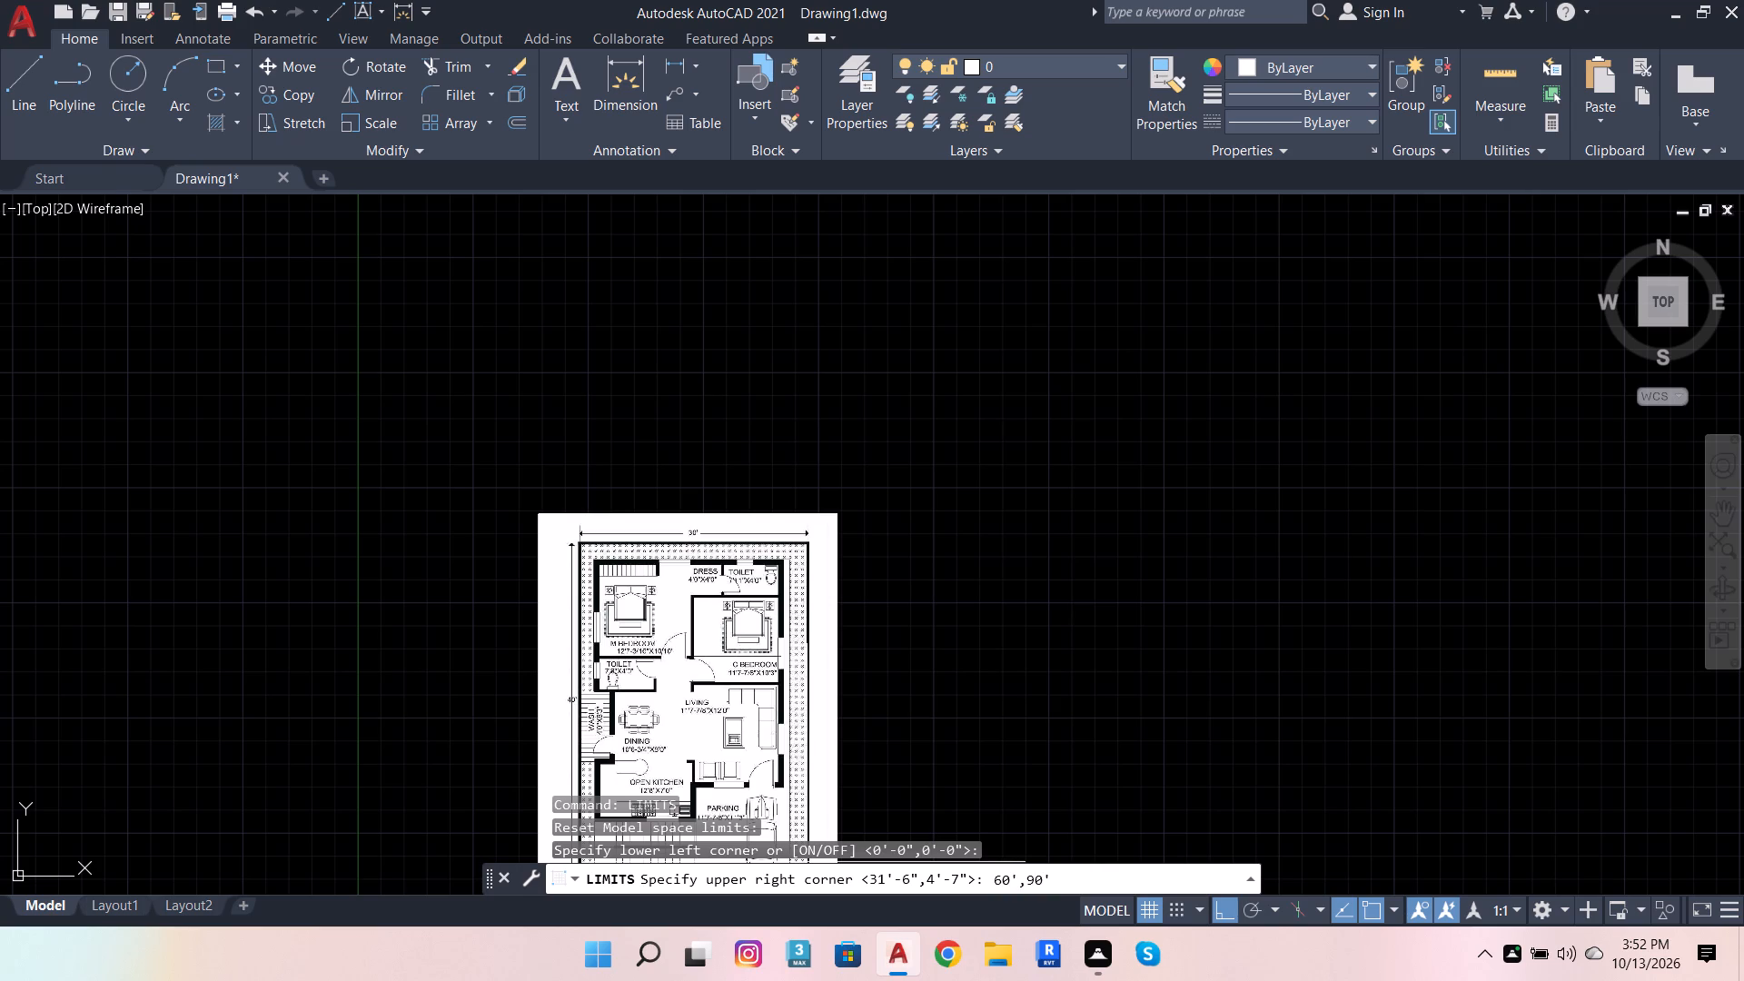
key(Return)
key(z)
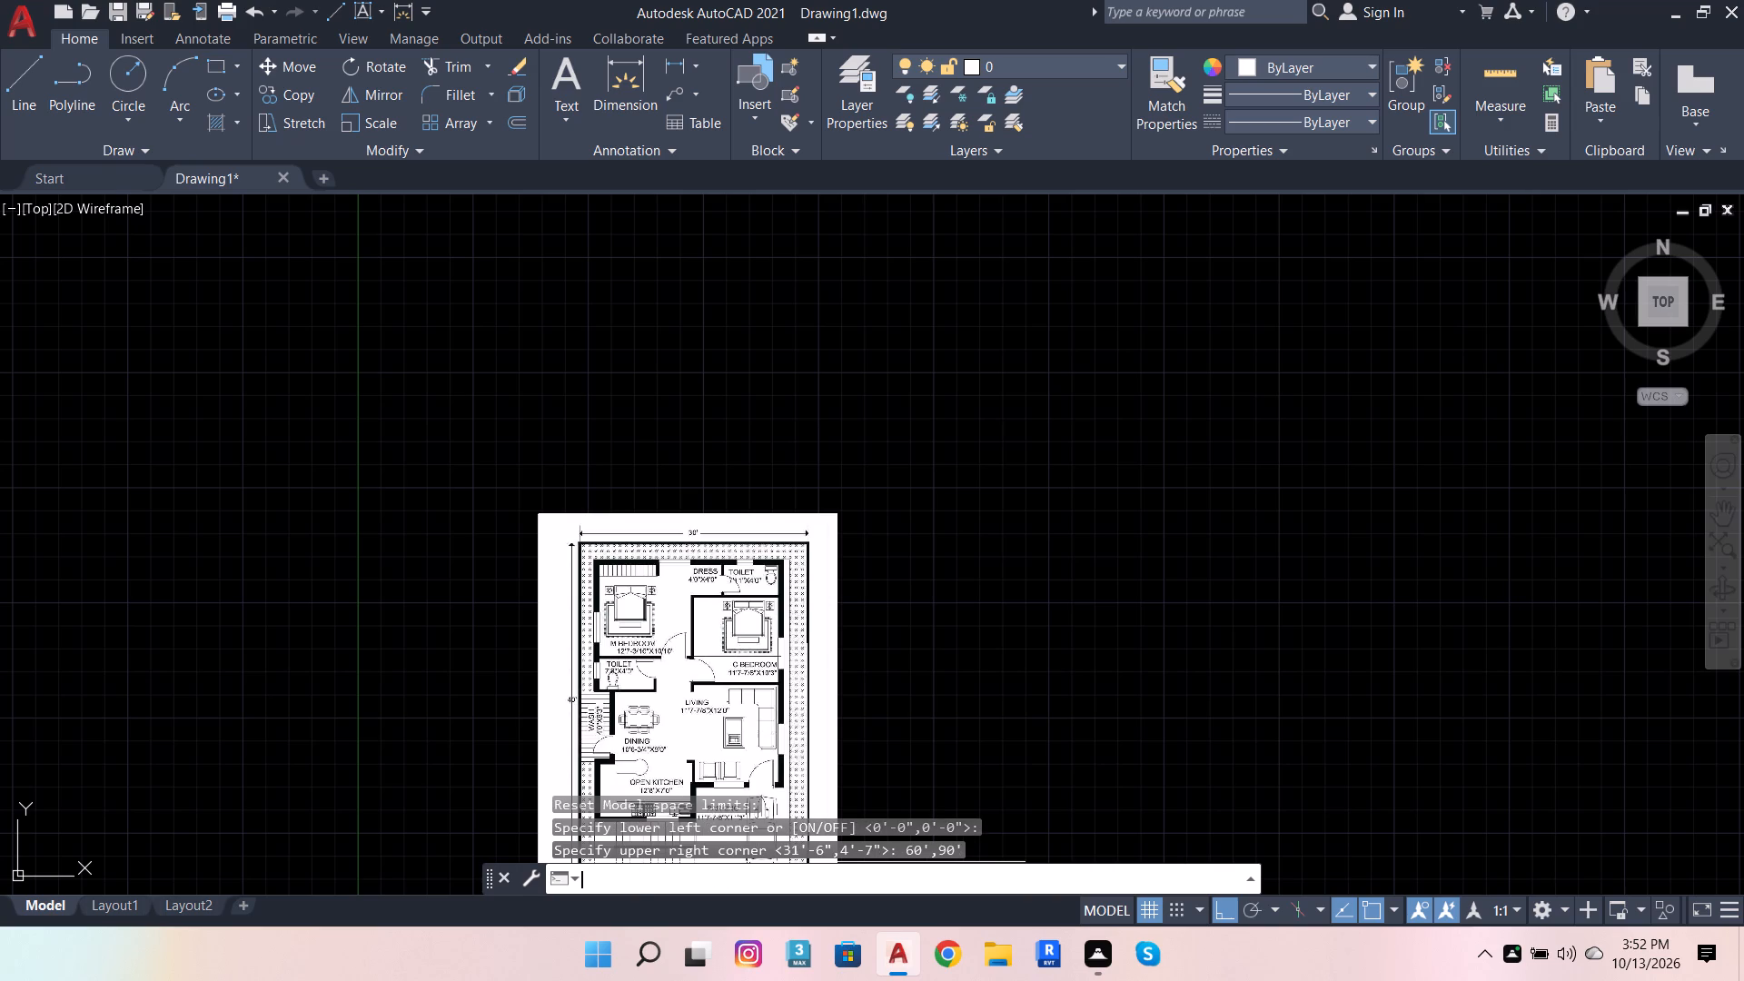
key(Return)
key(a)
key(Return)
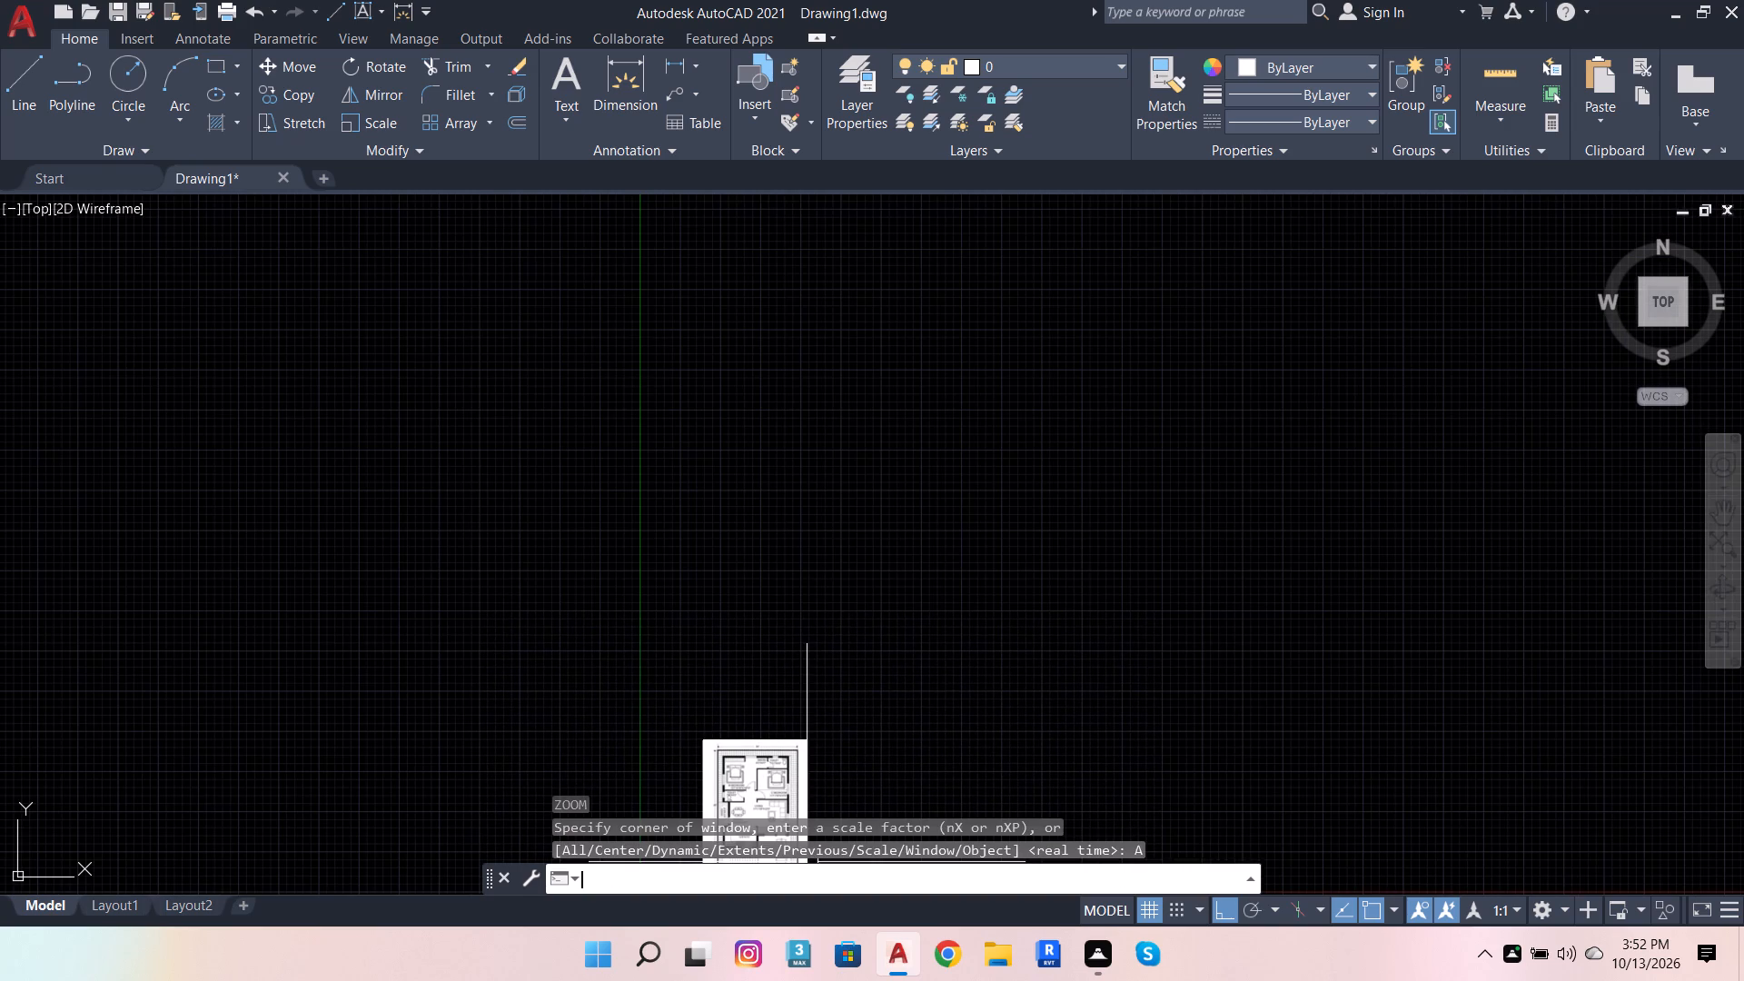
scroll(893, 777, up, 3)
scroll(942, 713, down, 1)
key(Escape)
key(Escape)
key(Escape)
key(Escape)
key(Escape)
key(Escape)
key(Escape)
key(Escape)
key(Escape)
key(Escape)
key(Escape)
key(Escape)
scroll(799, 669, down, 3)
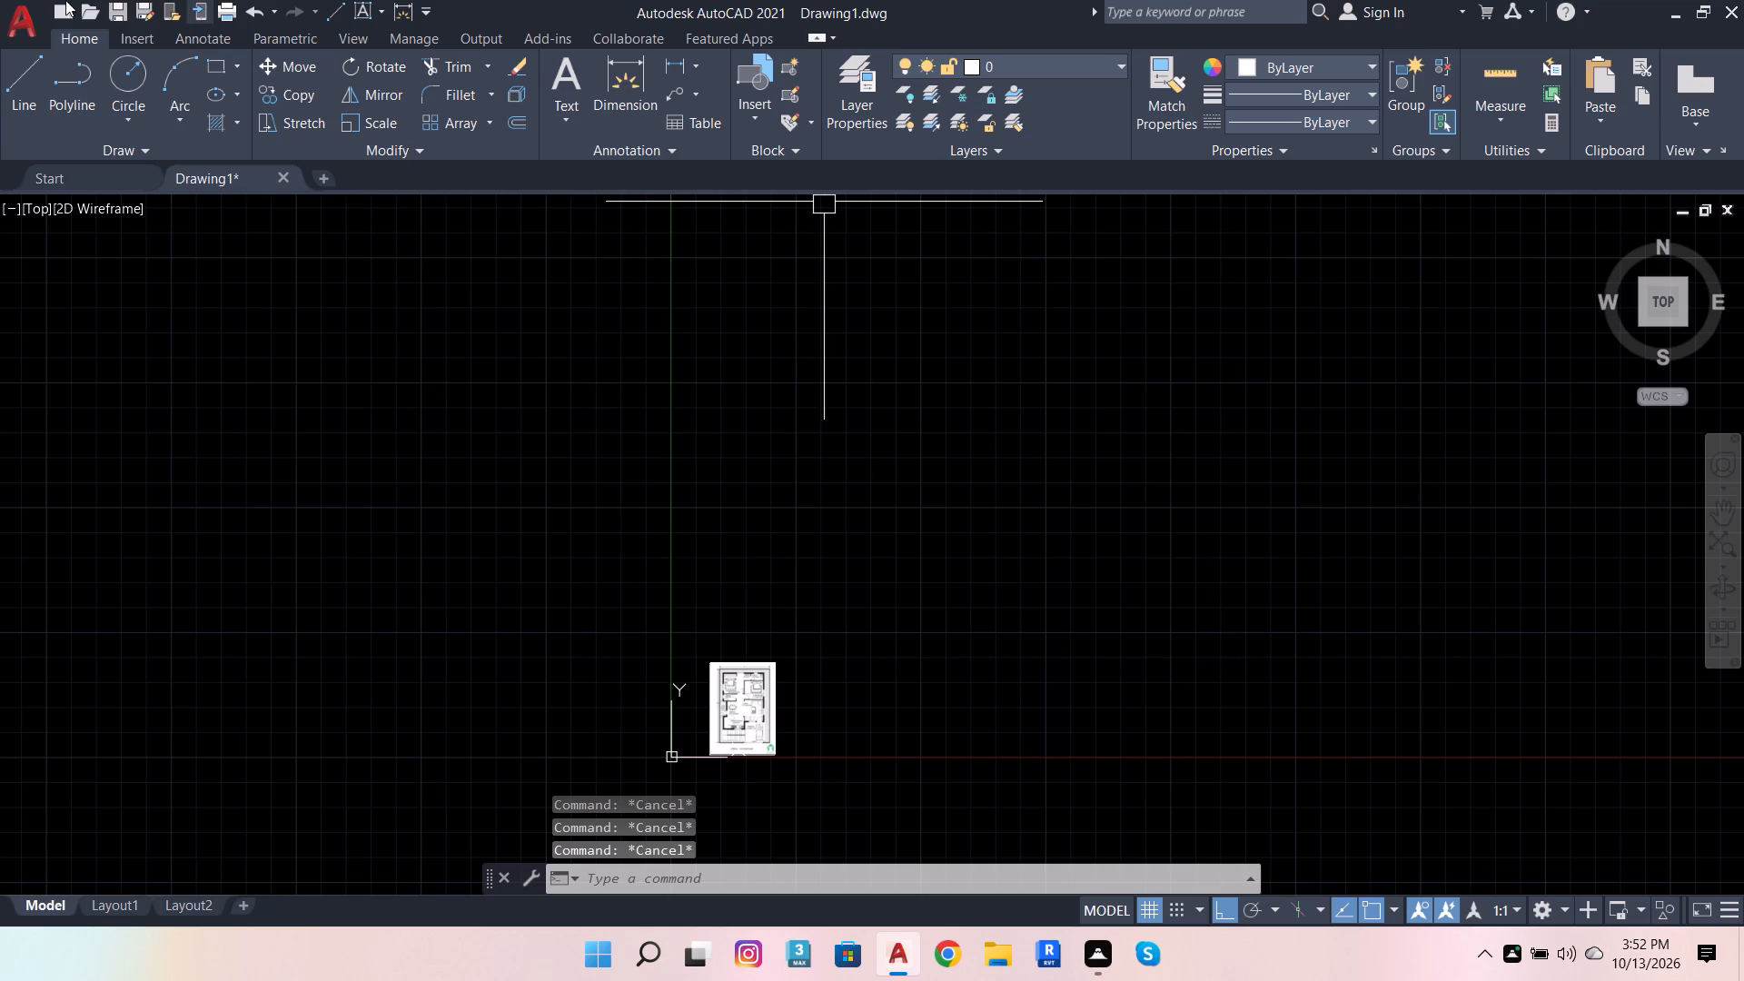
Close Drawing1 and start a new blank drawing.
click(280, 178)
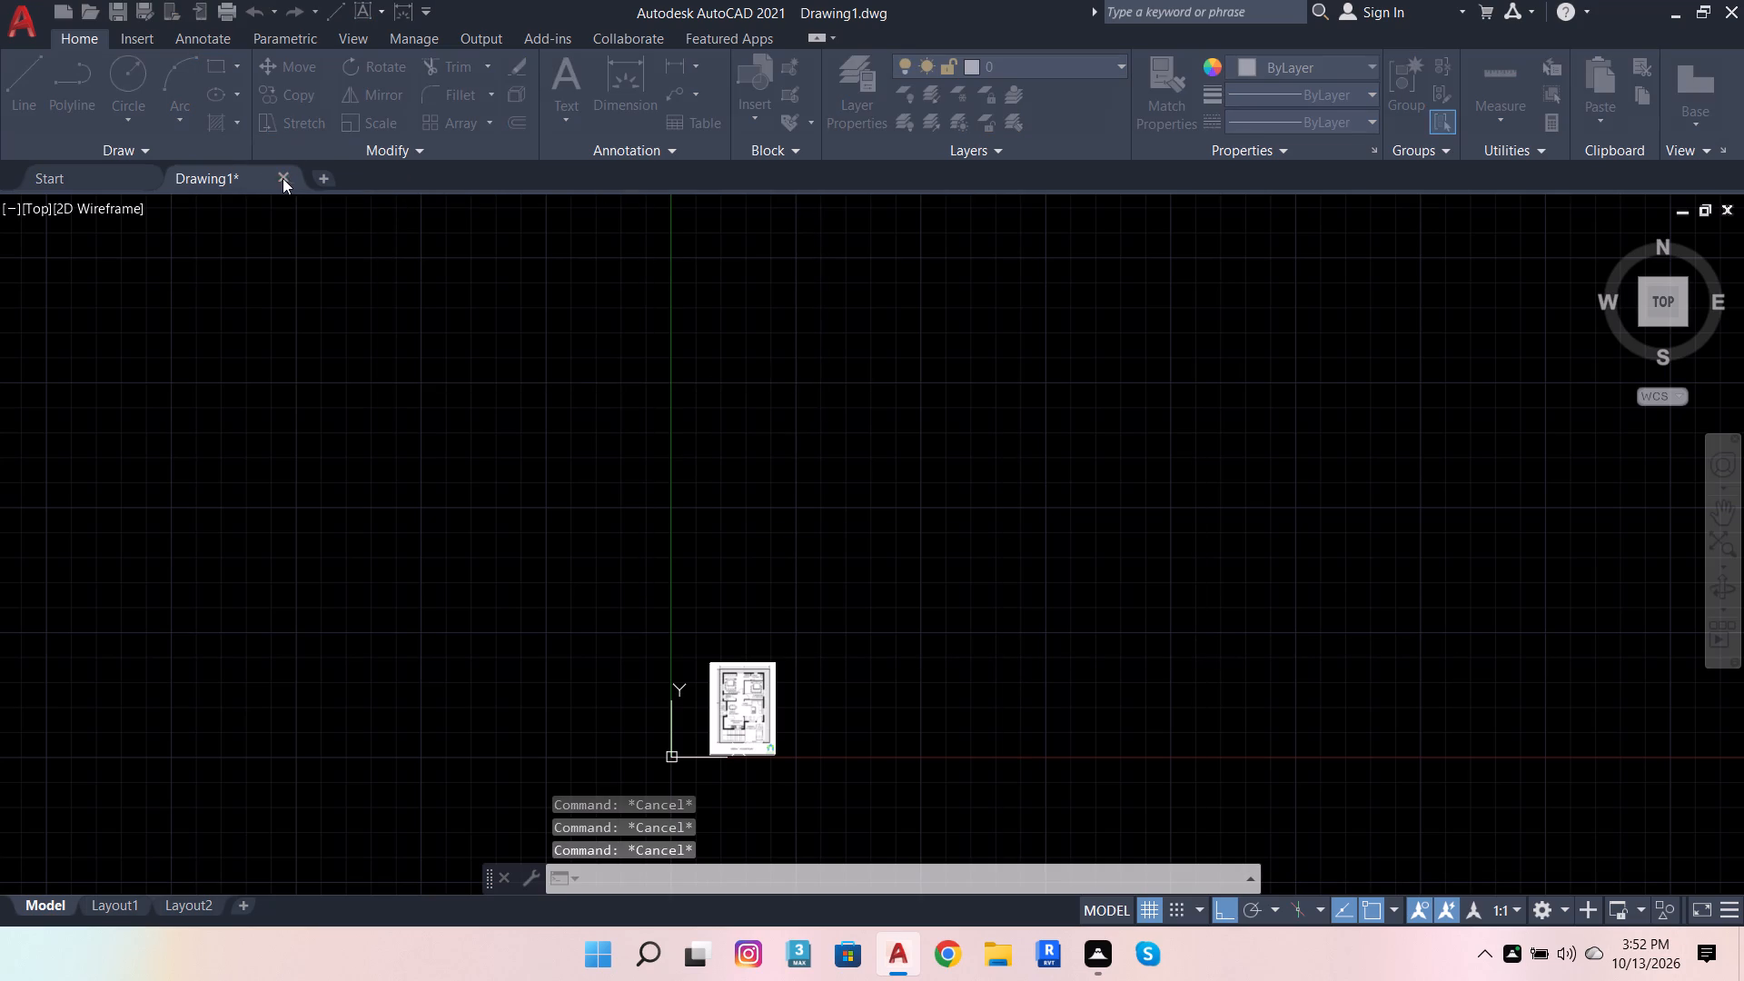
click(863, 536)
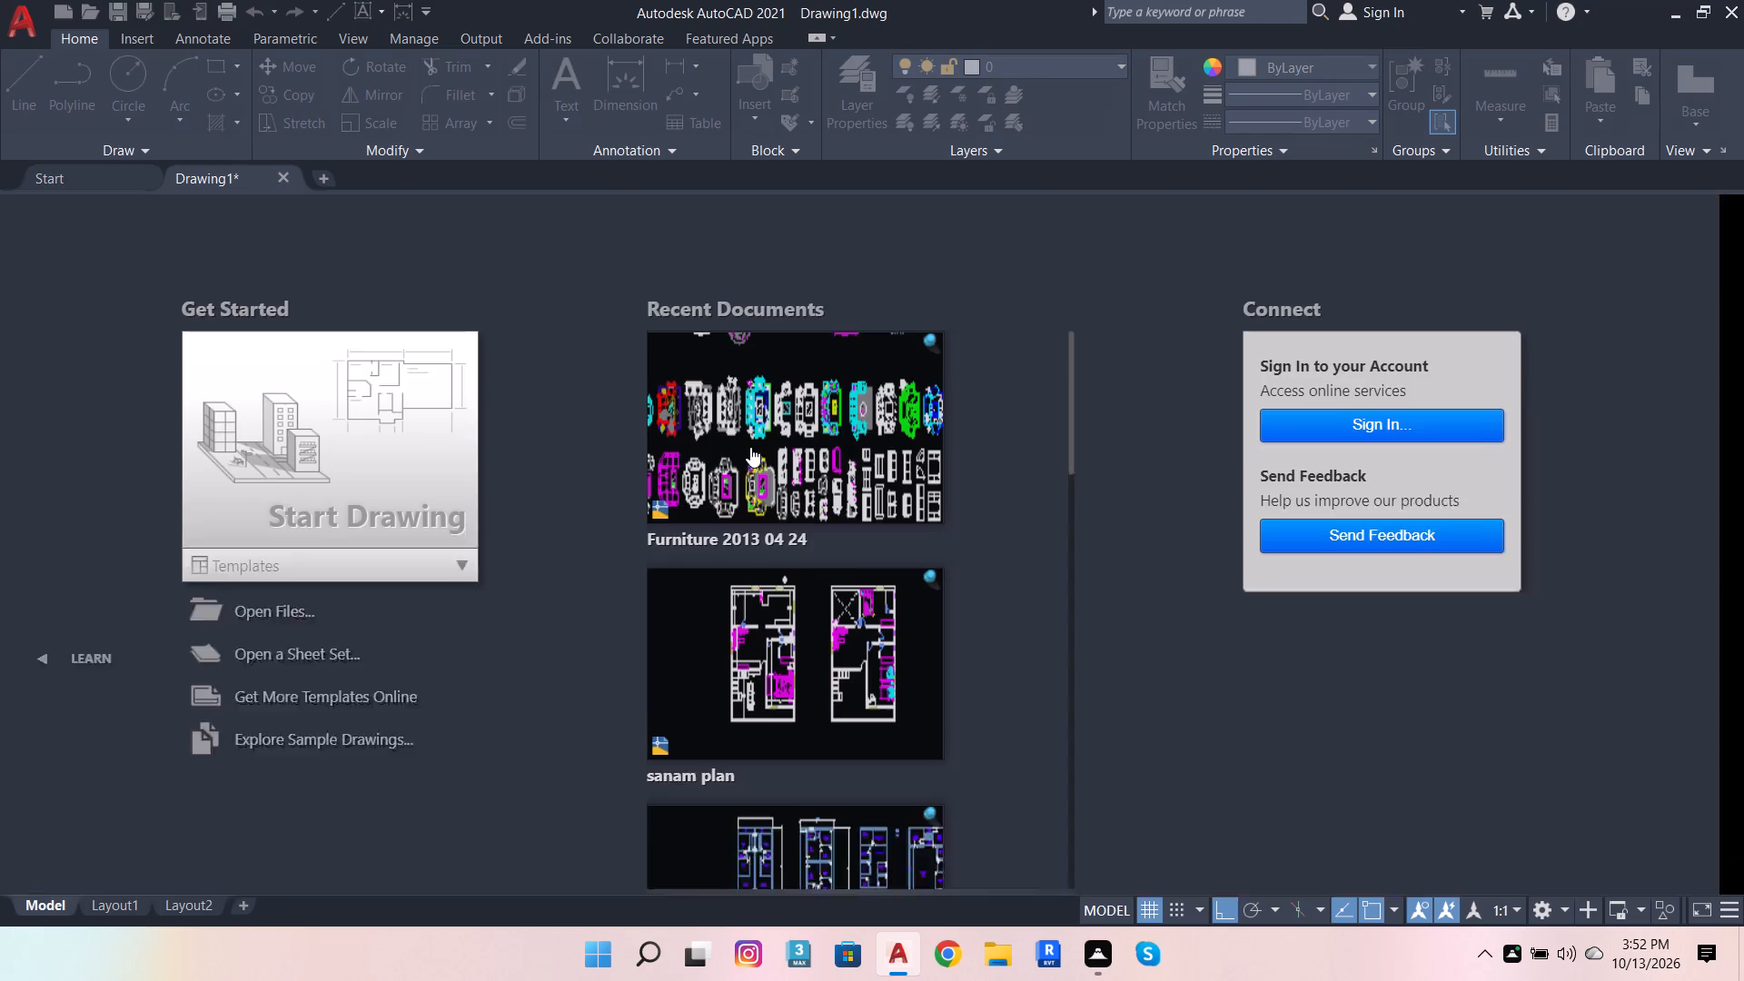
click(388, 382)
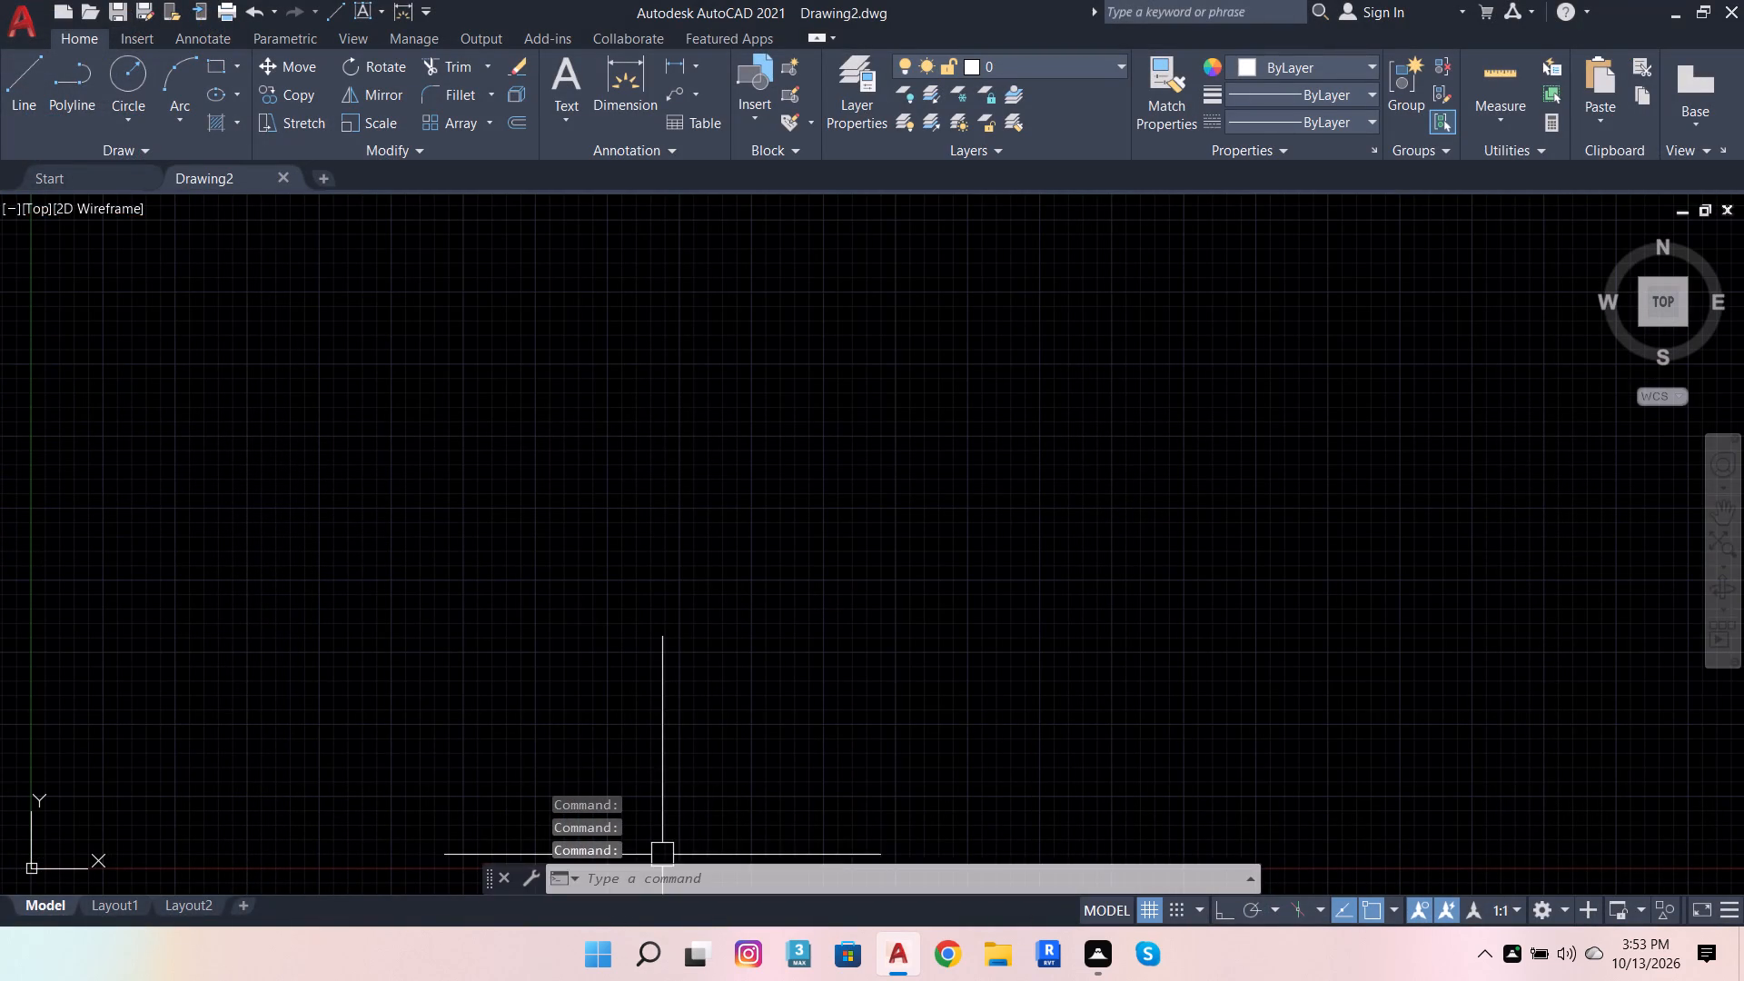
Check the Open and Save settings in Options, and apply them.
click(680, 876)
text(OP)
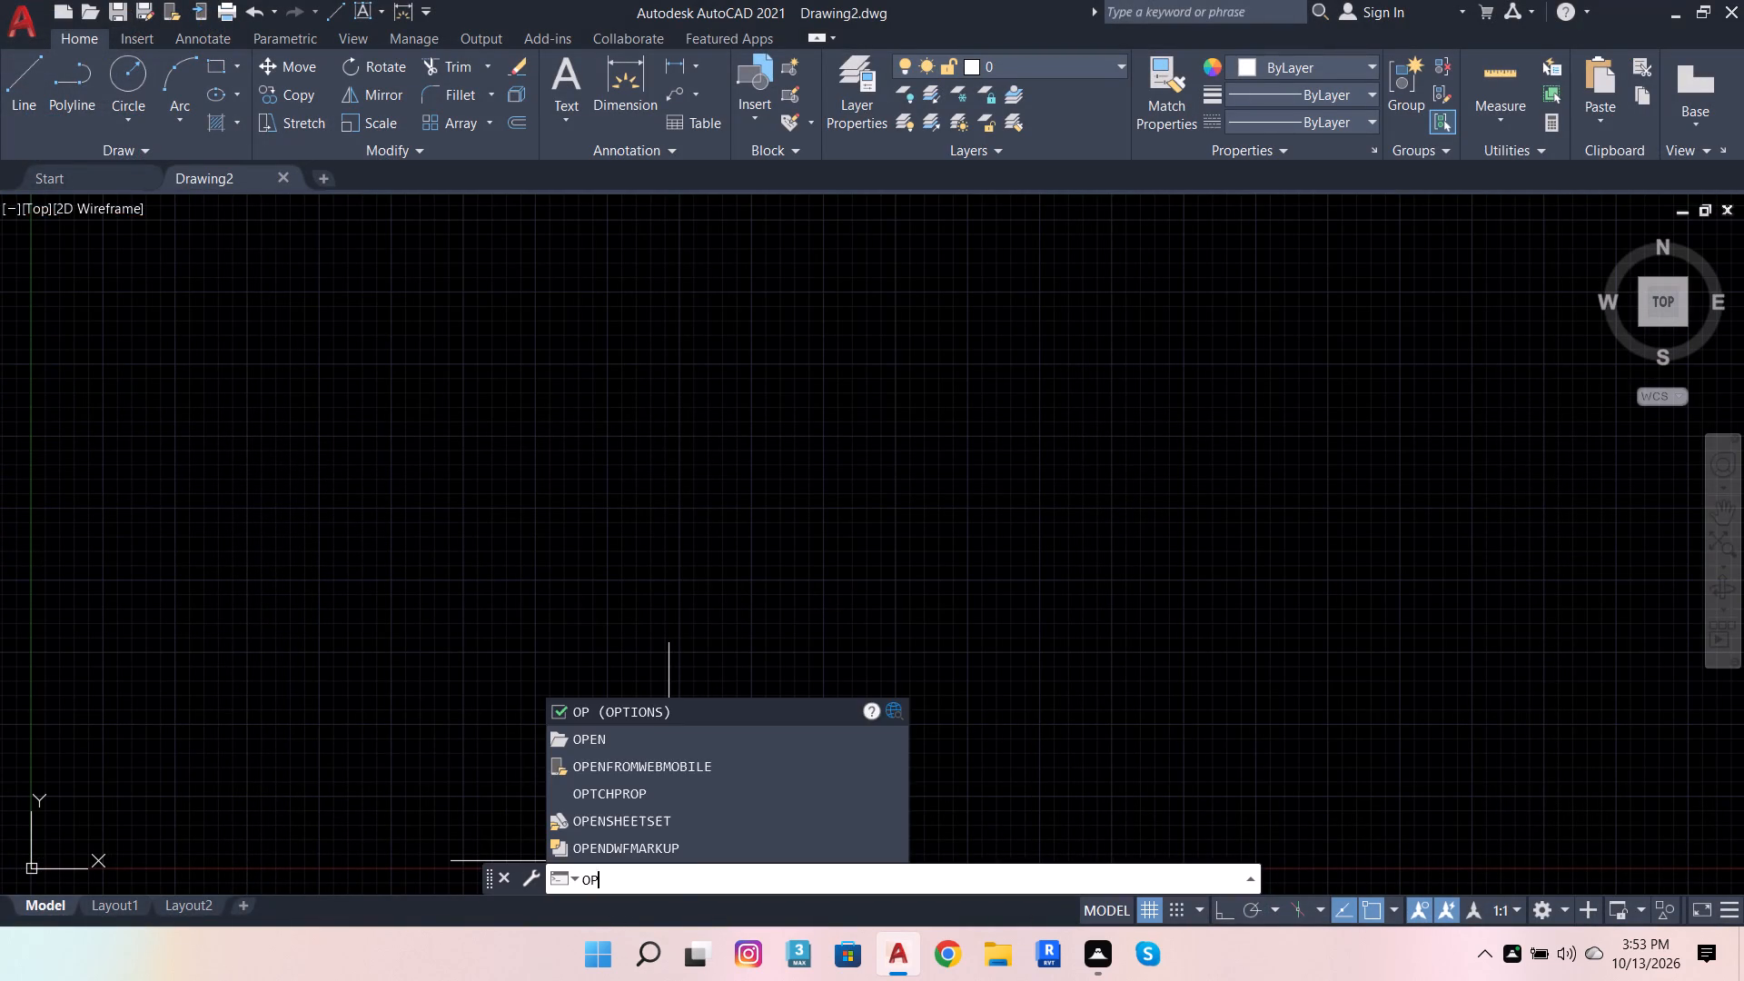
click(680, 714)
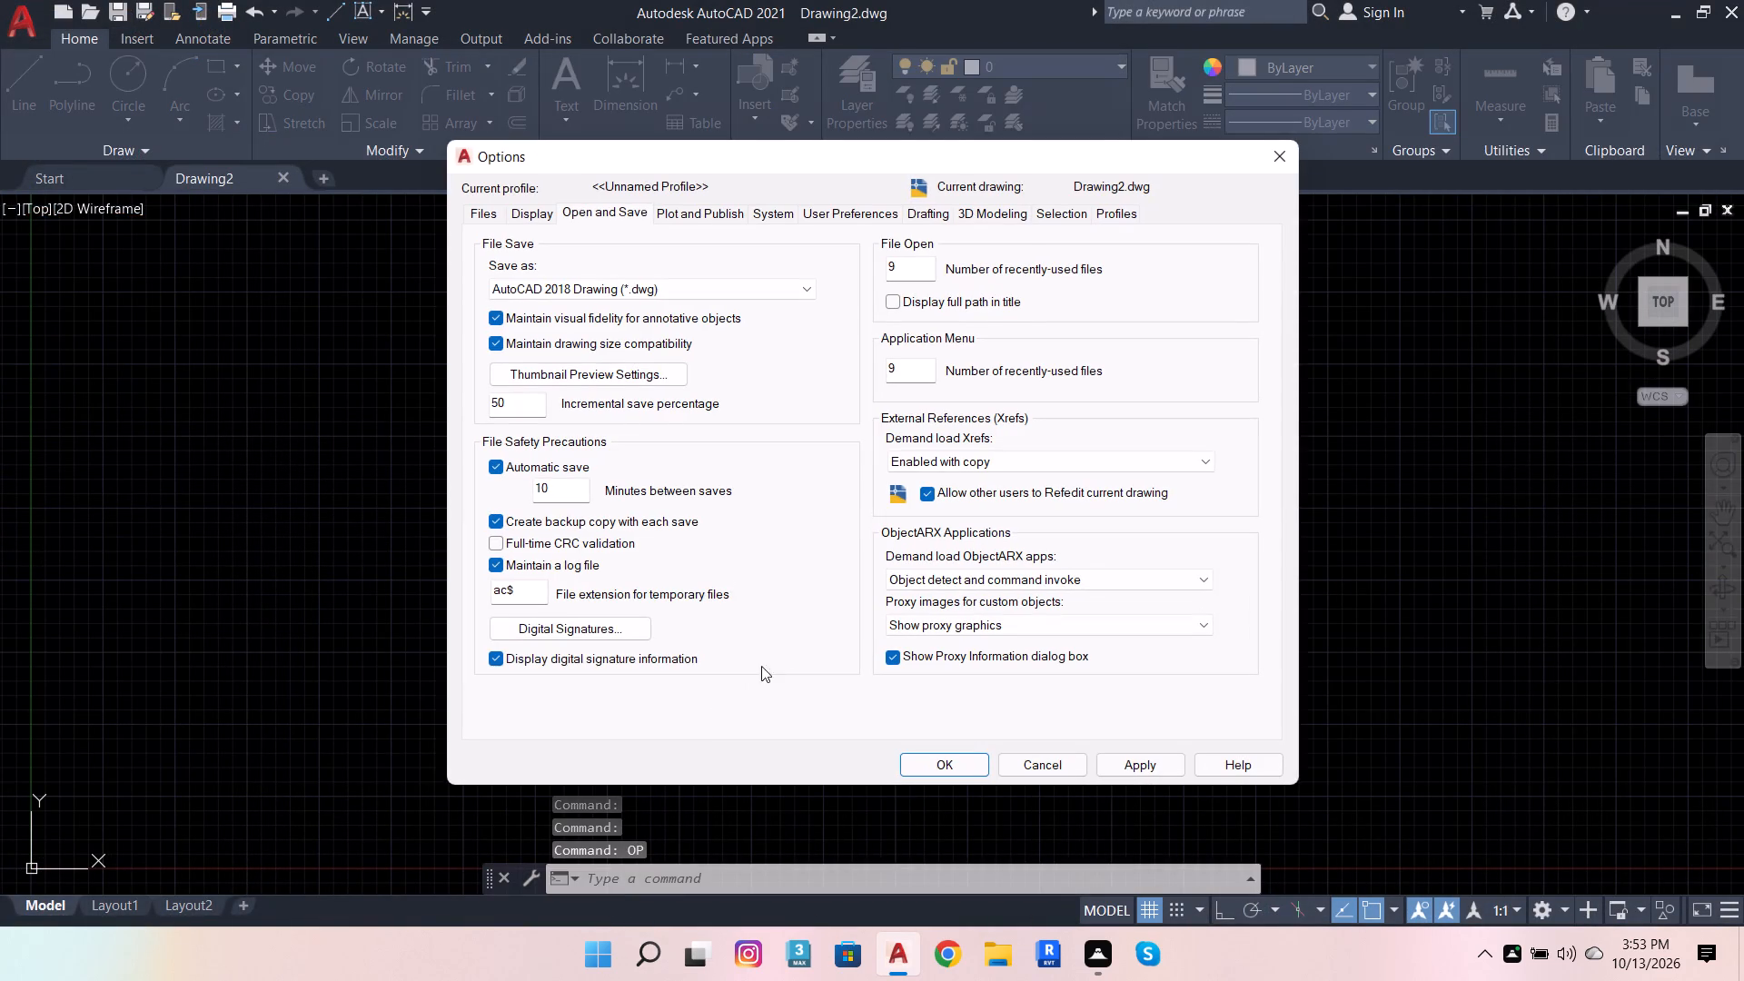
click(1152, 761)
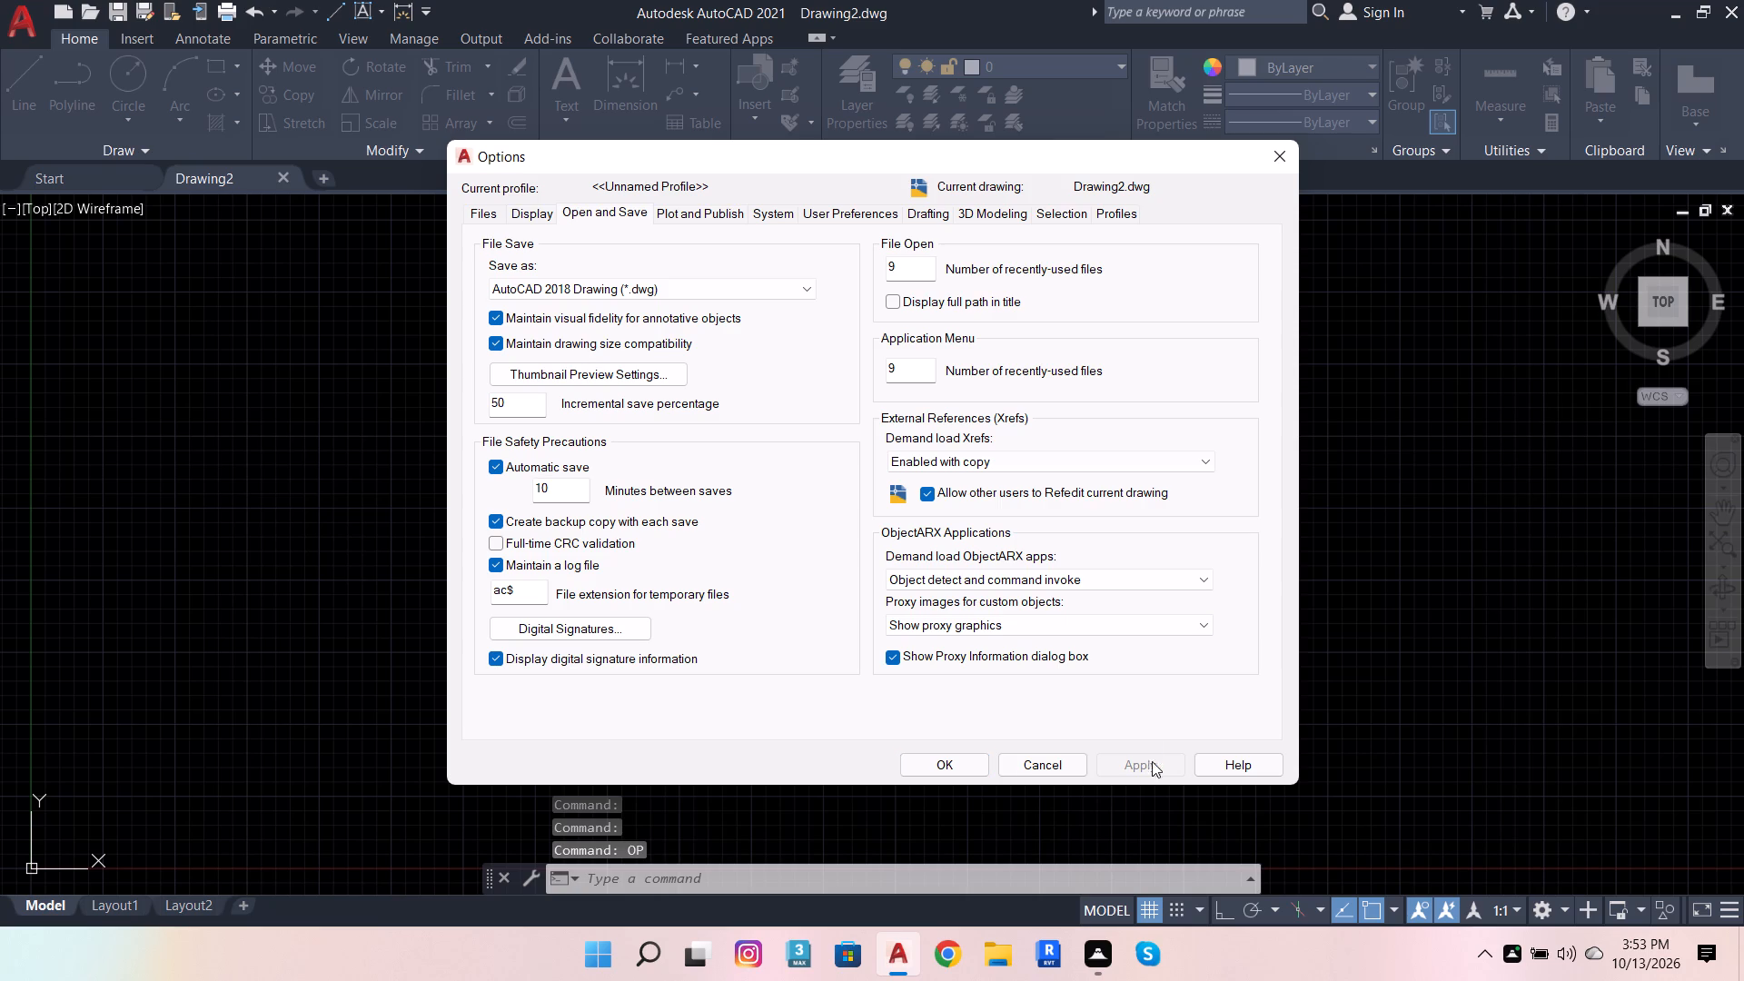
click(945, 767)
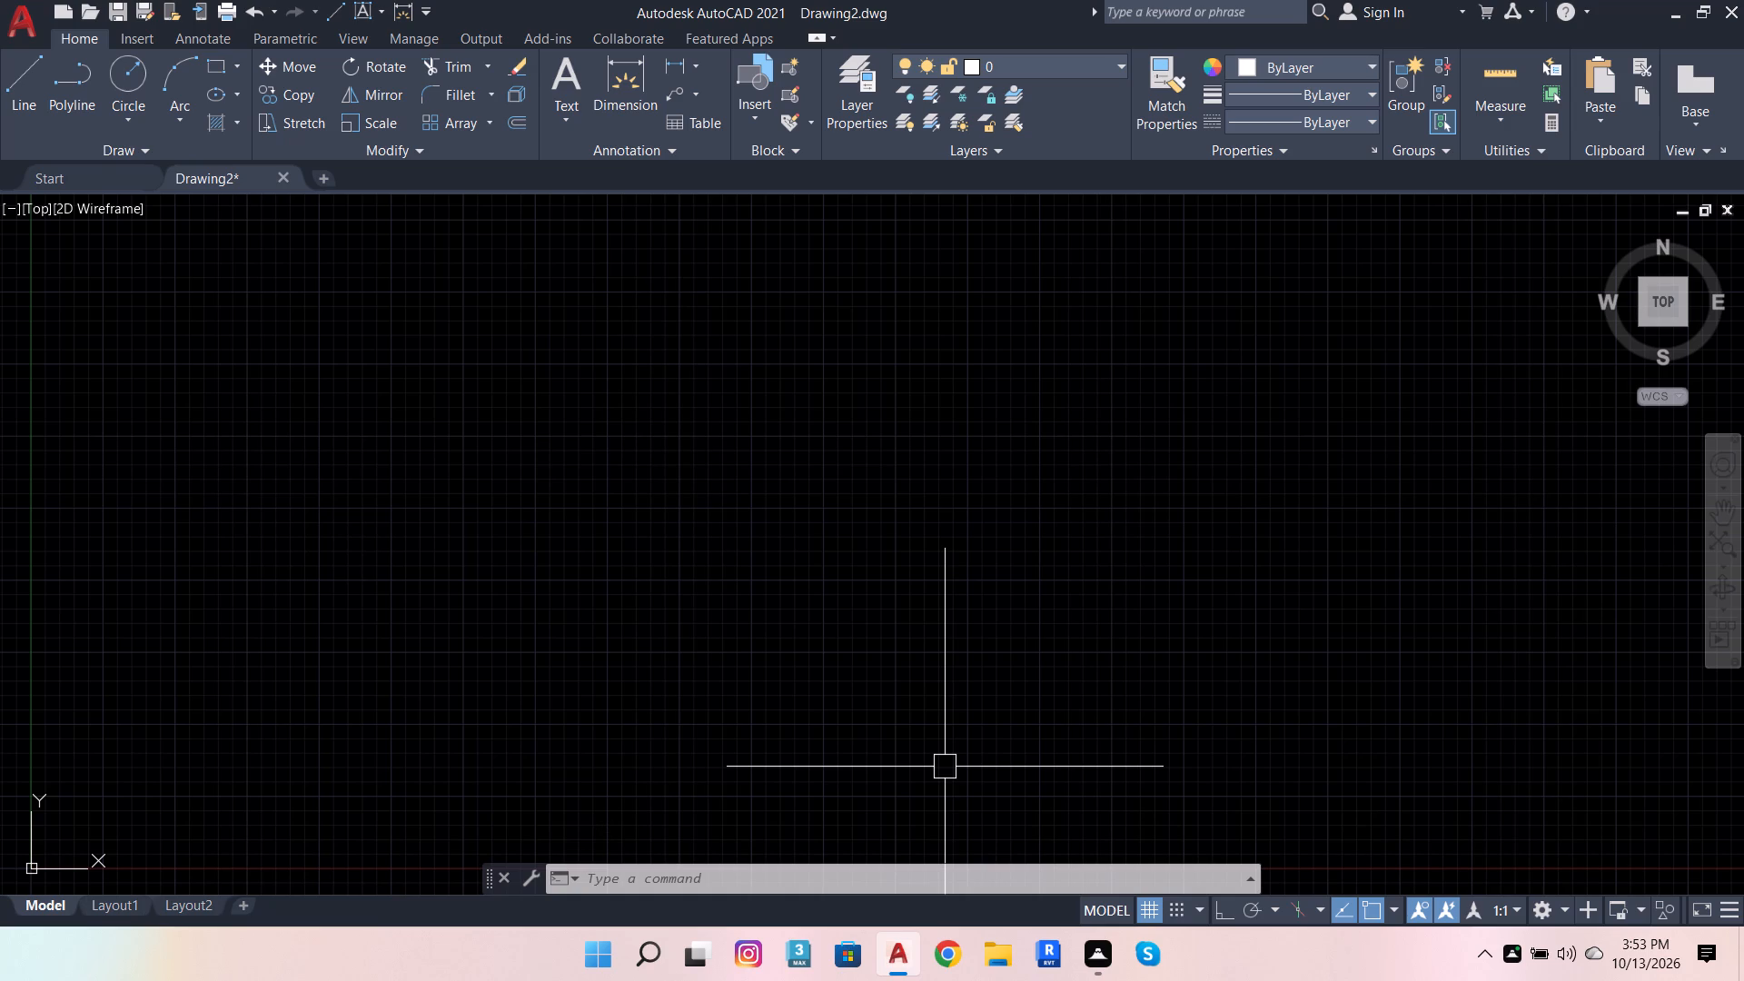
Set the new drawing's length units to Architectural with a precision of 0'-0".
click(828, 868)
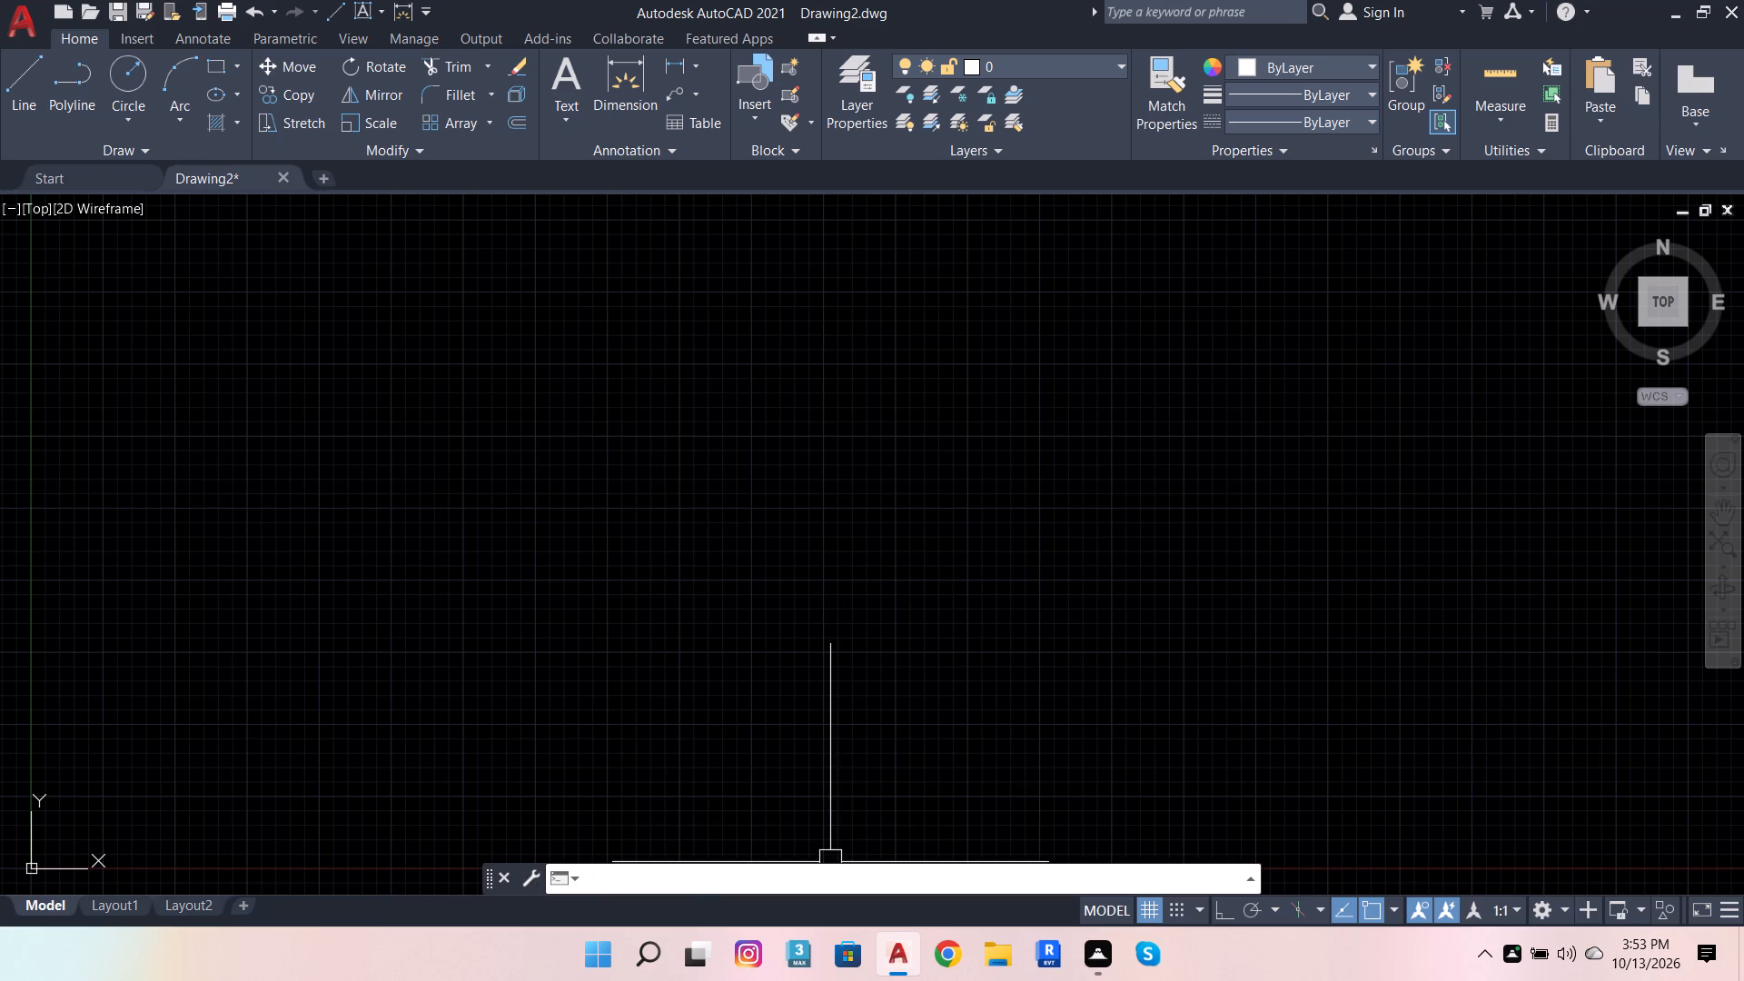
key(o)
key(BackSpace)
text(UNI)
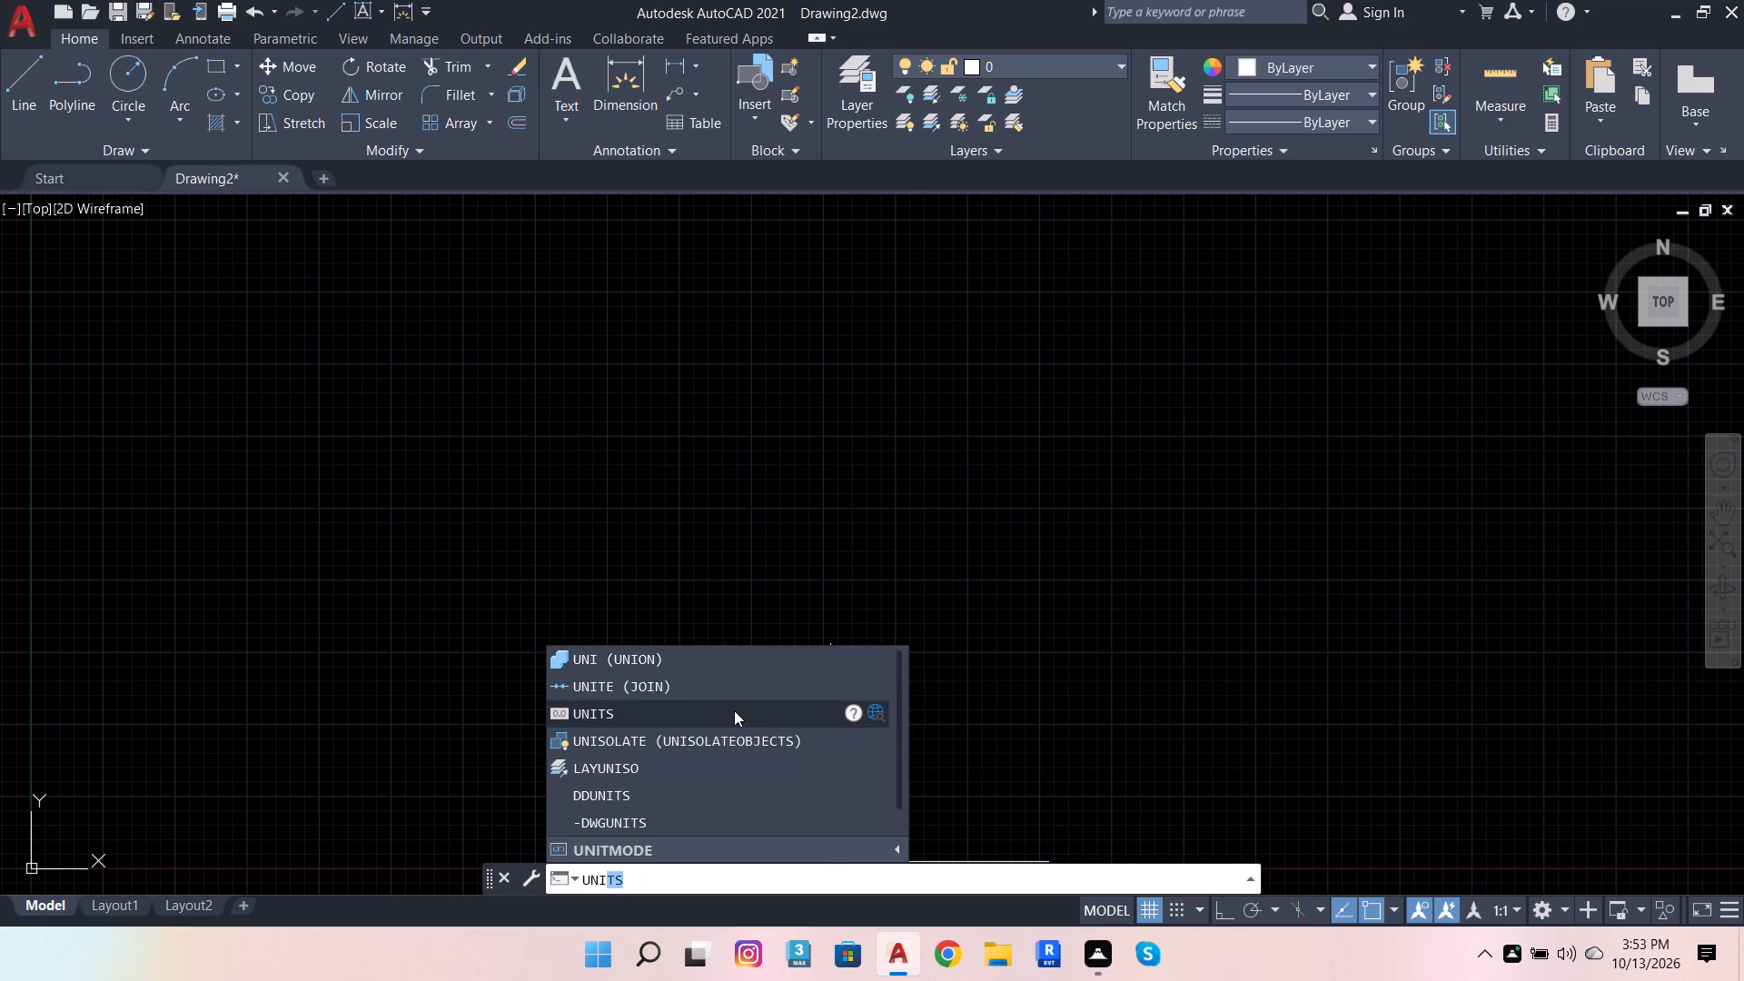
click(734, 710)
click(825, 302)
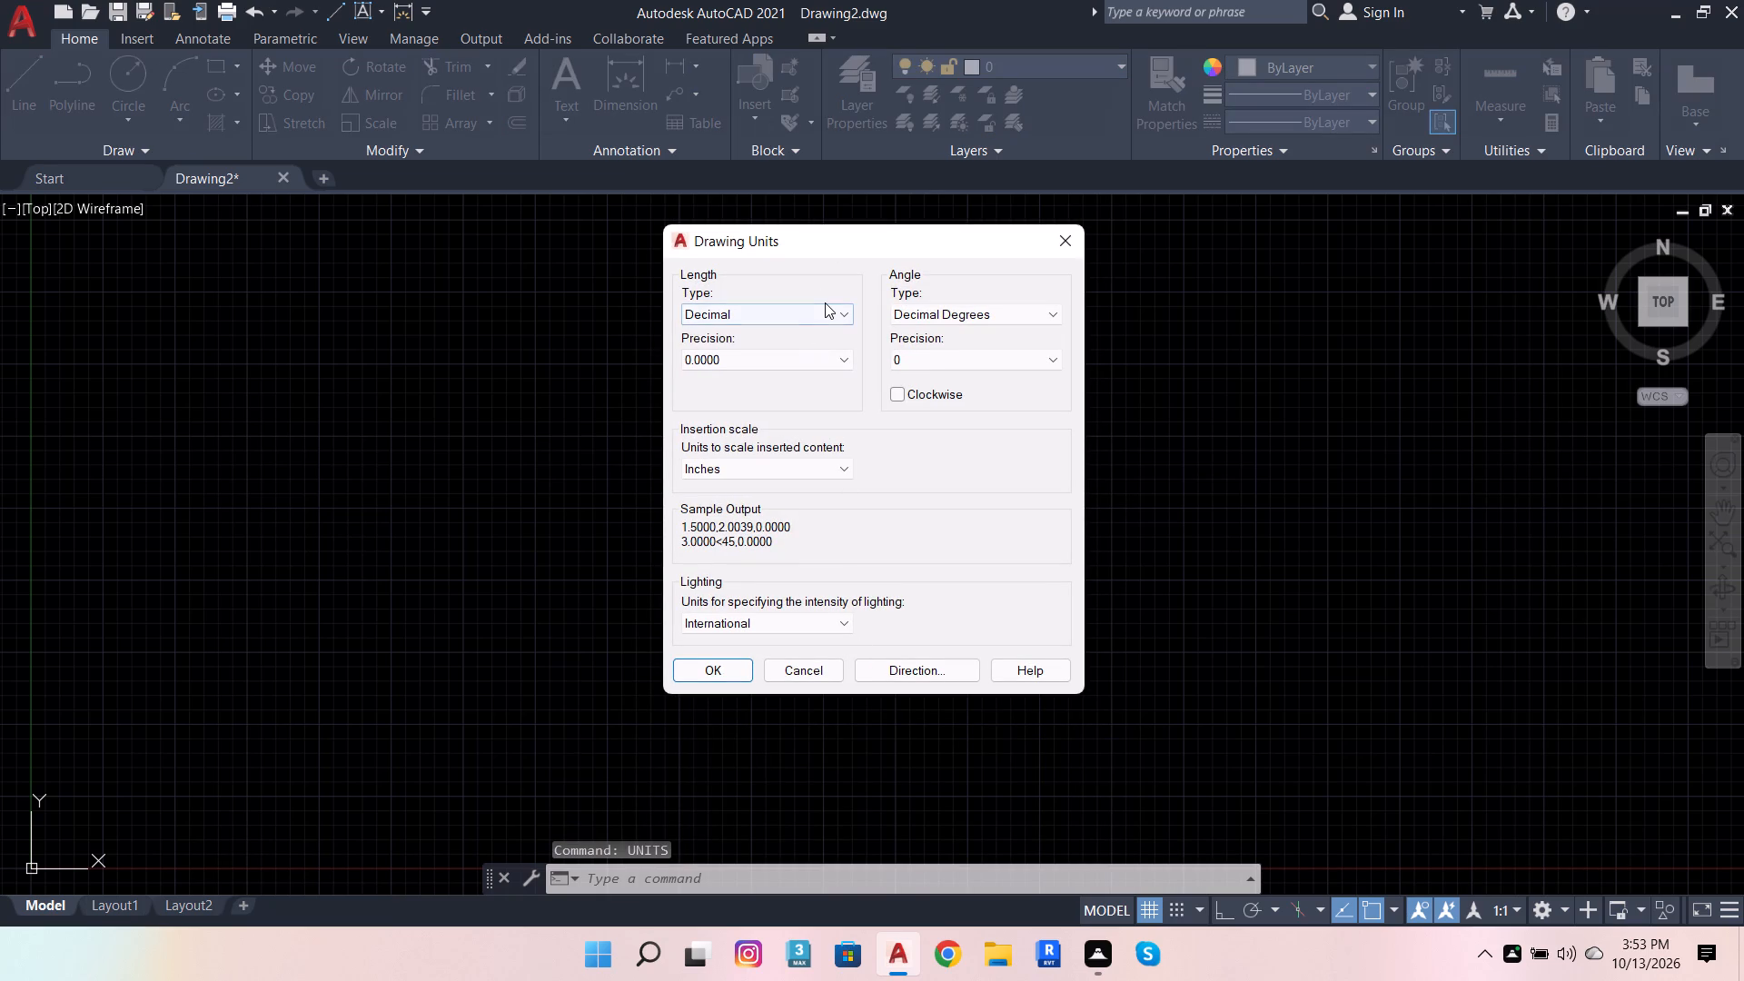
click(825, 310)
click(823, 333)
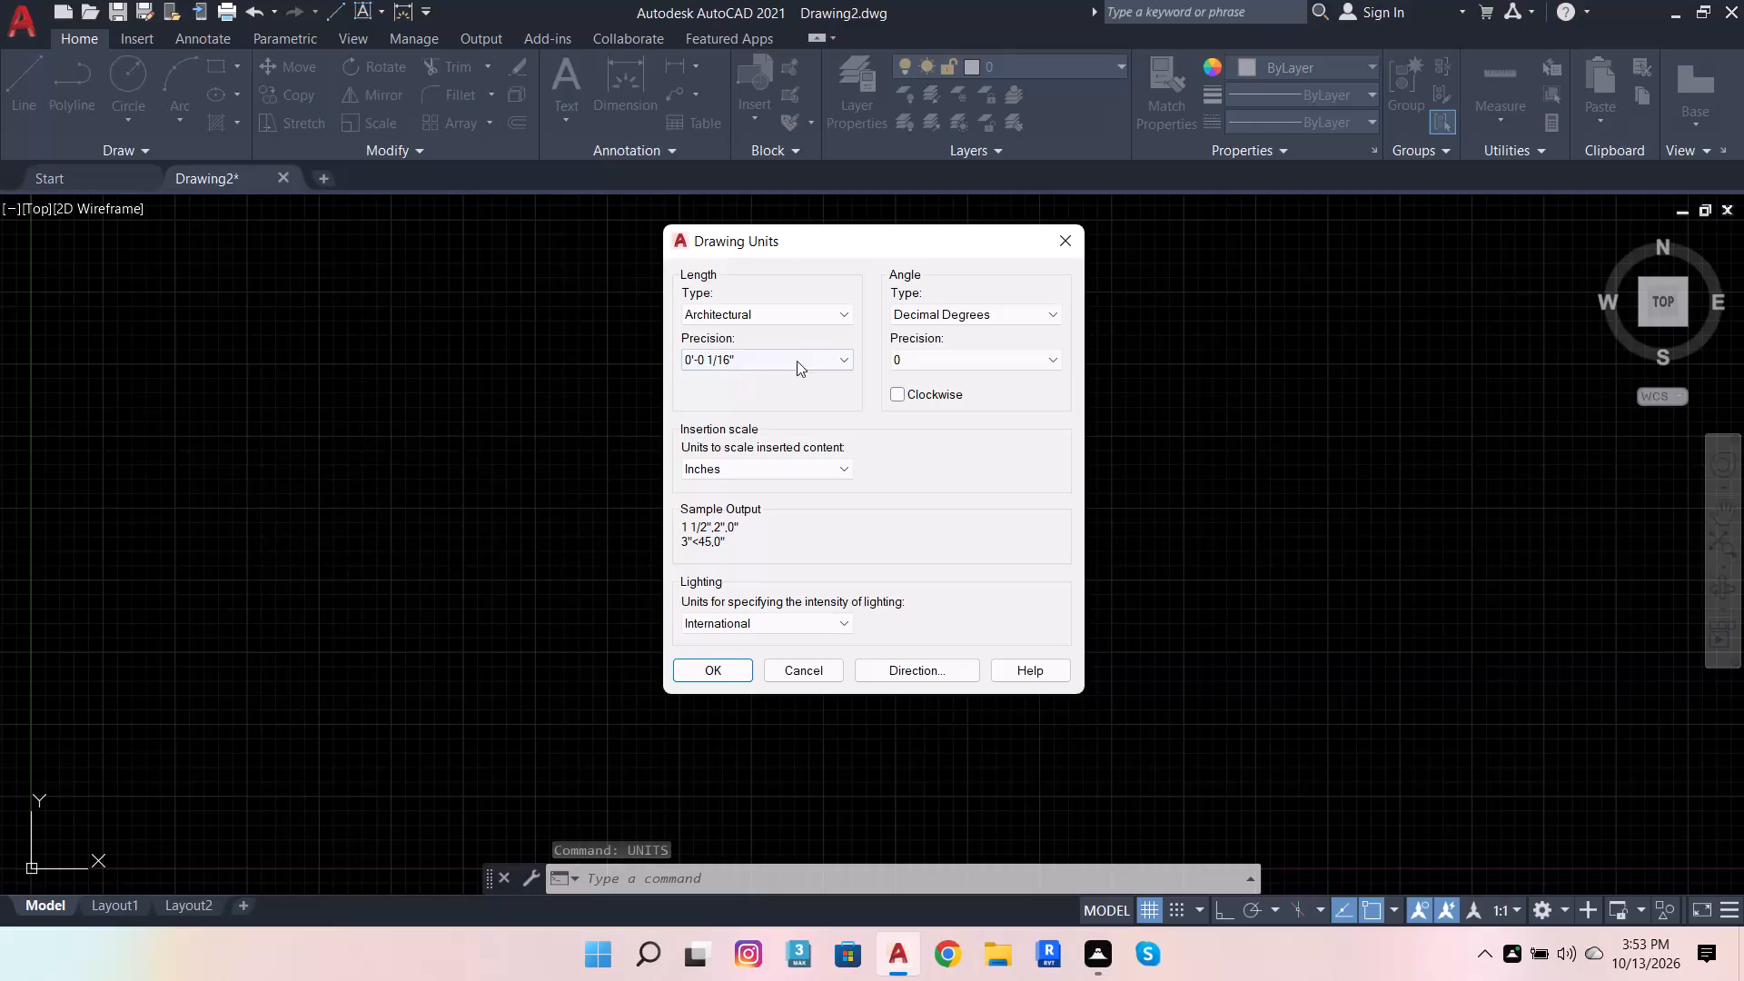
click(769, 367)
click(768, 379)
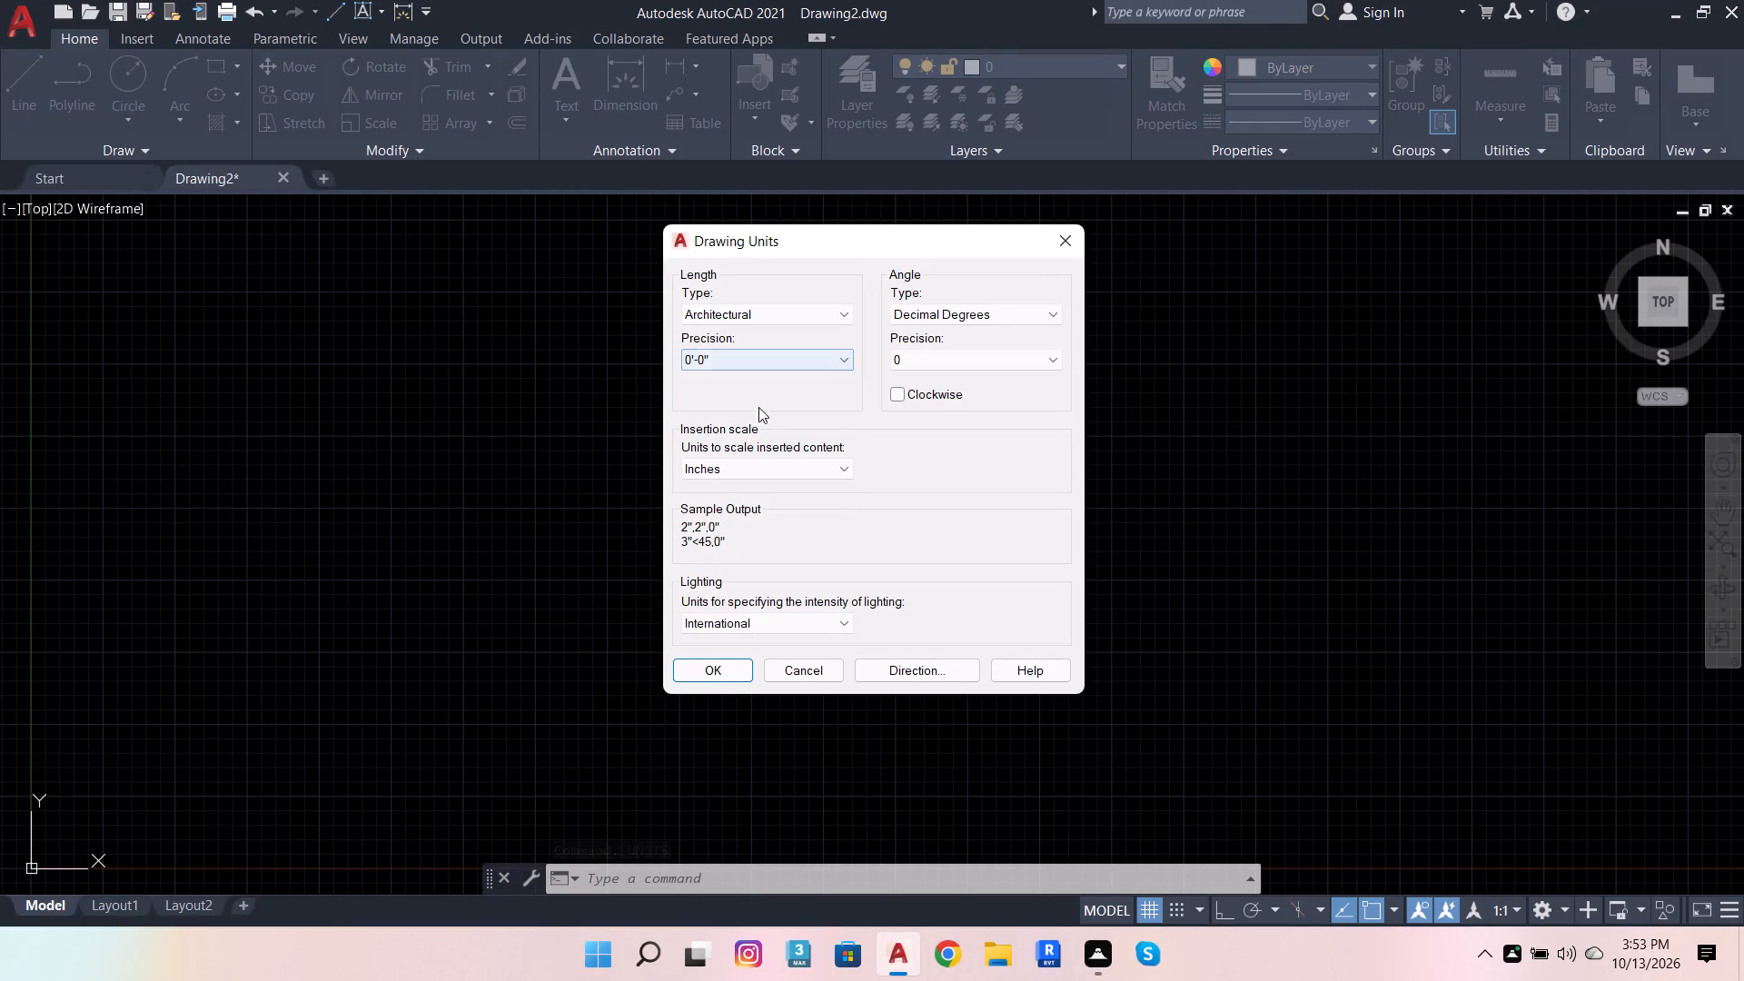
click(706, 672)
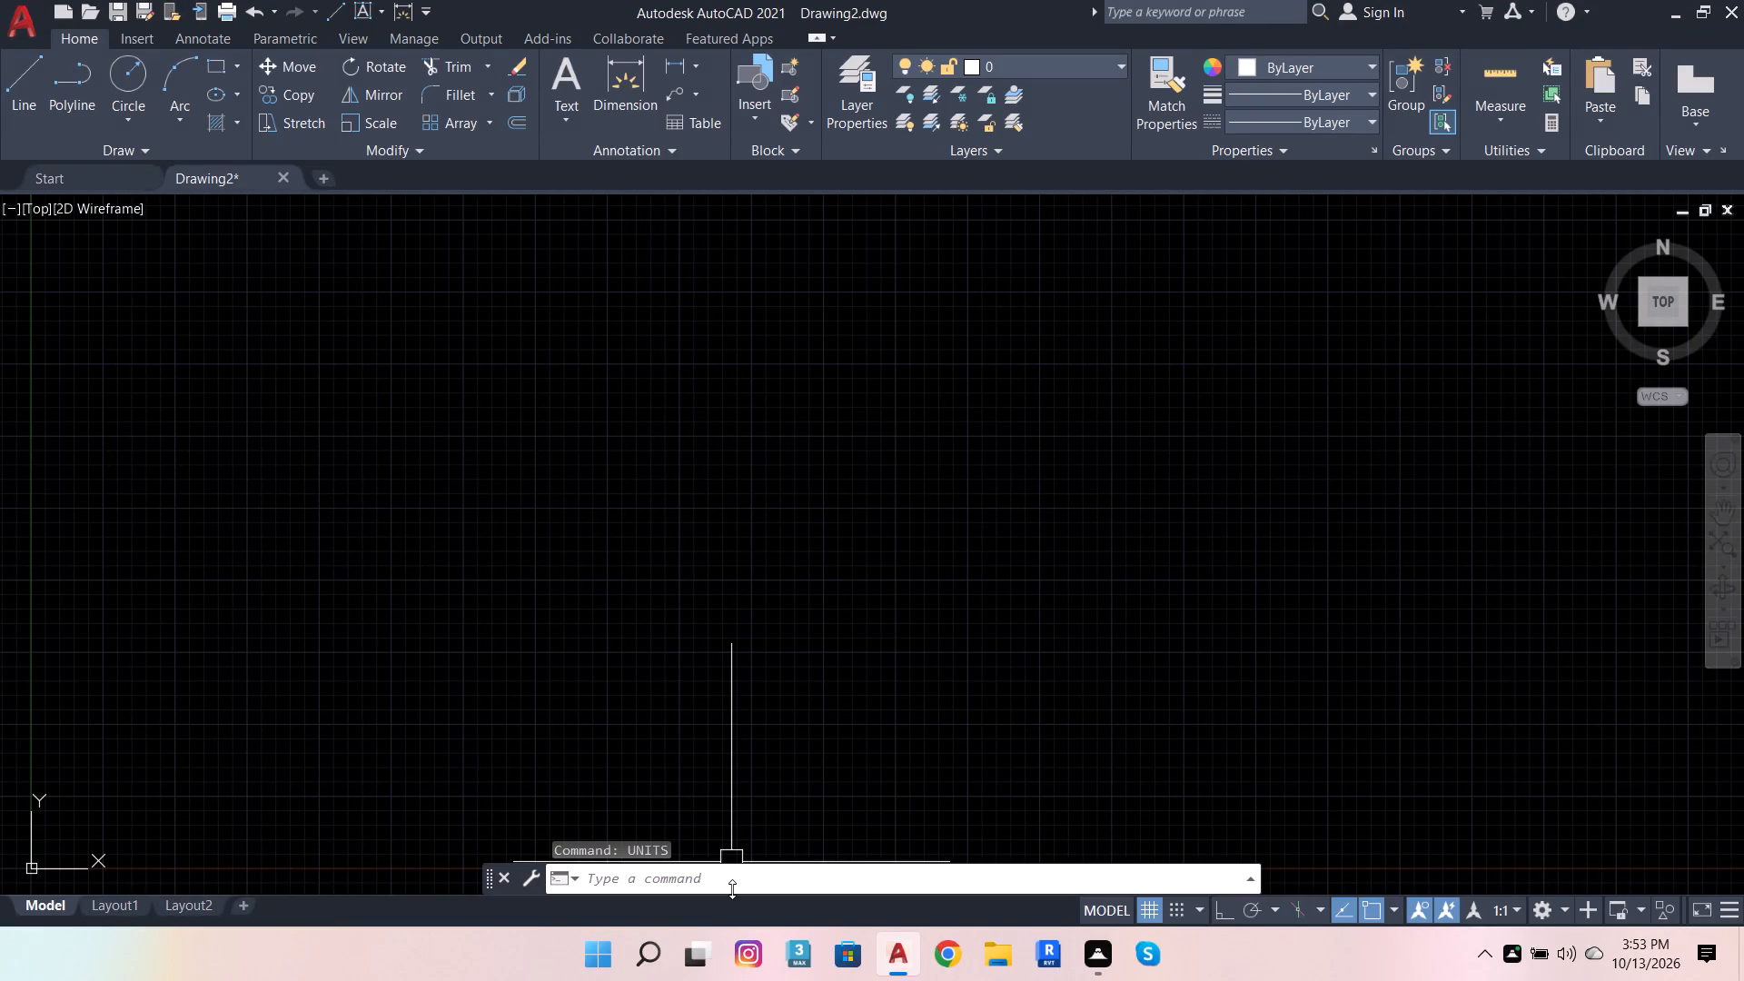
Set the model space limits with the default lower-left corner and an upper-right corner of 50',90', and zoom to all.
click(732, 889)
text(LIMITS)
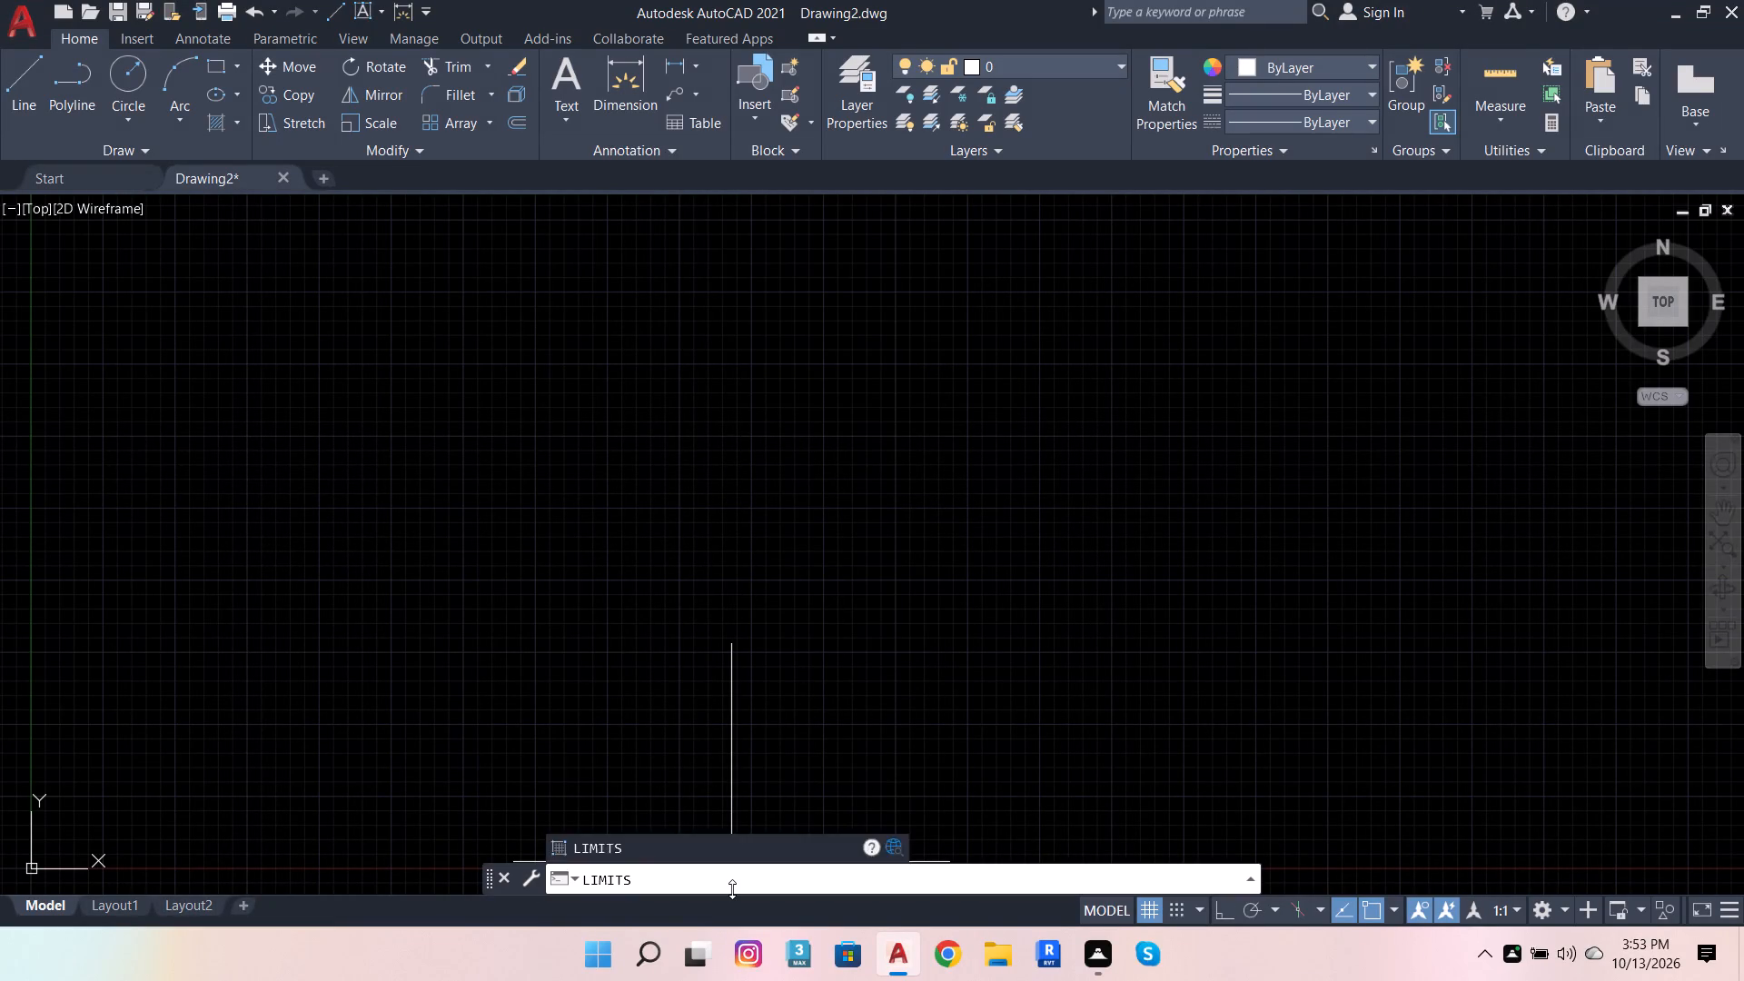
key(Return)
key(Return)
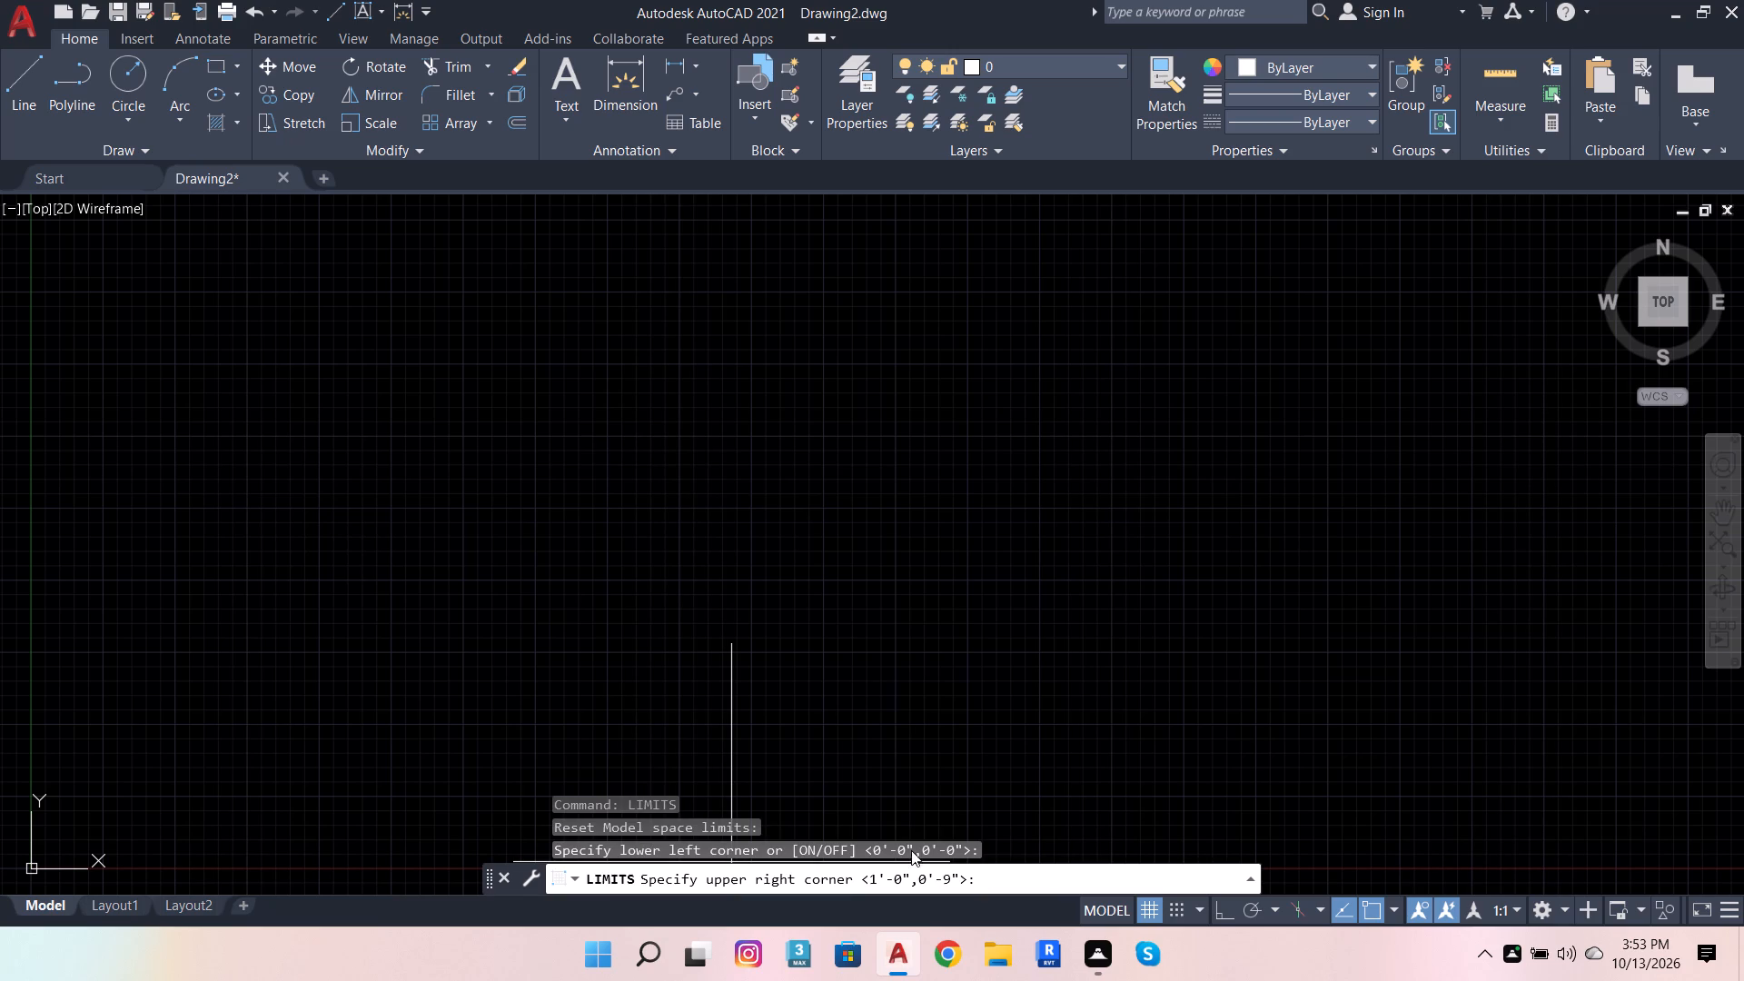
click(991, 880)
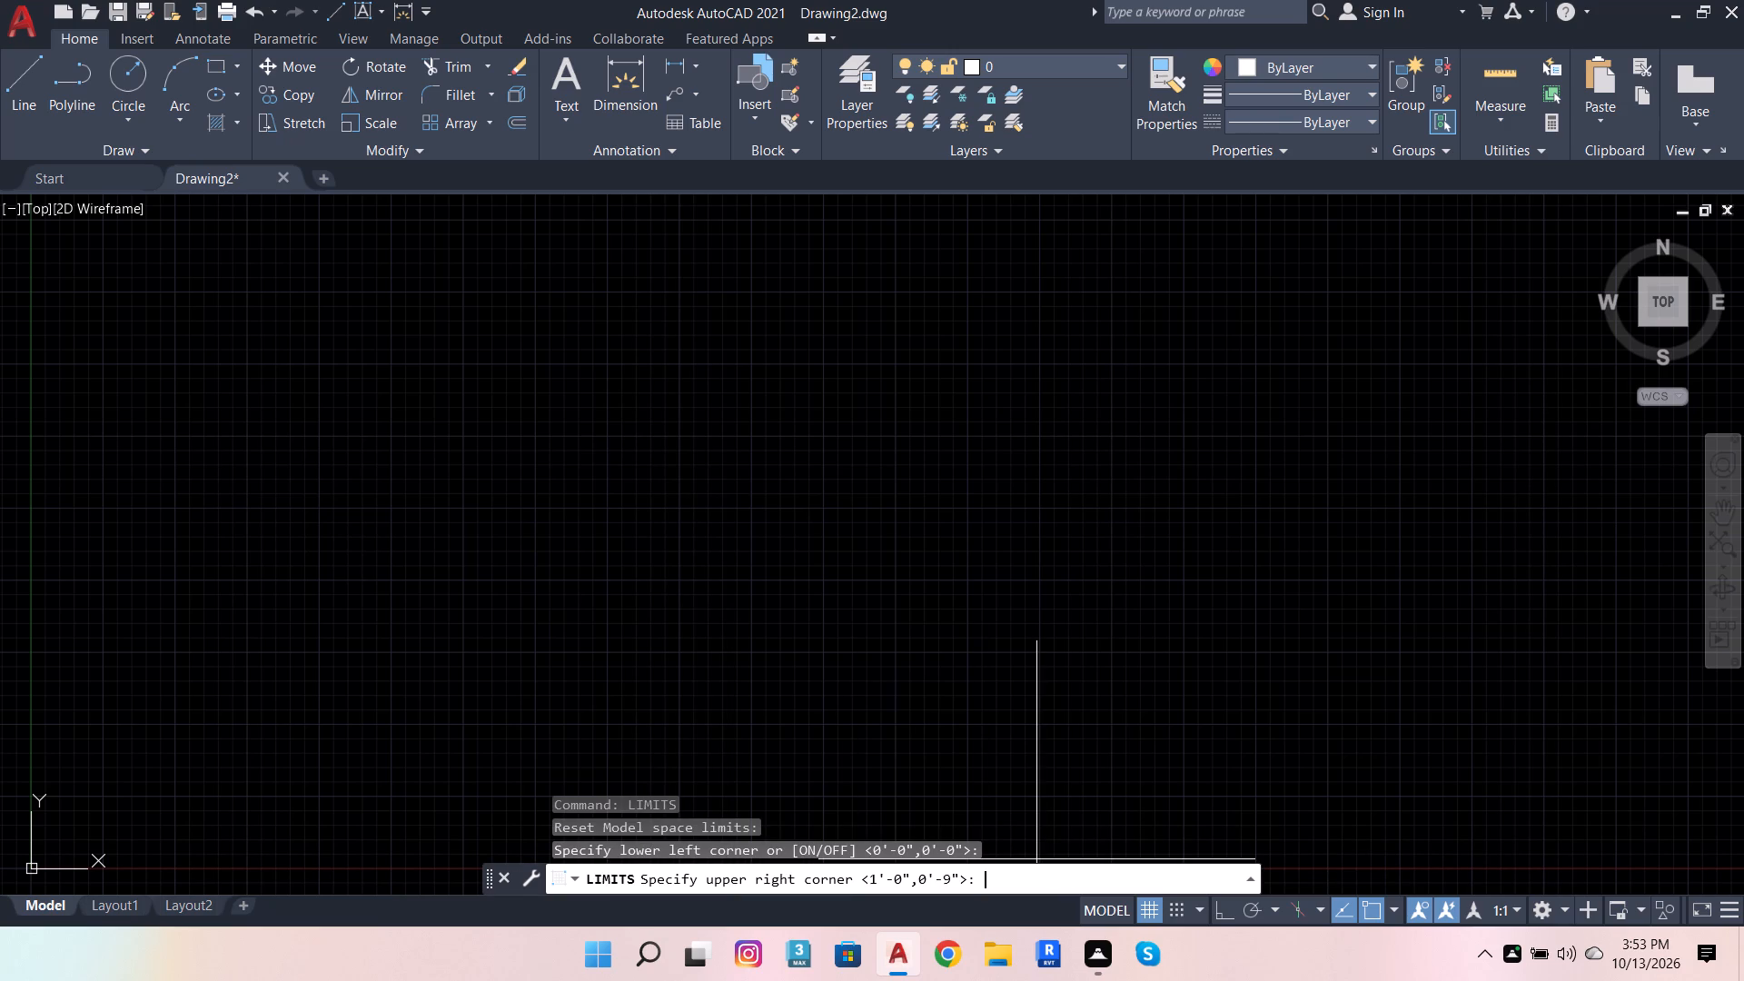
text(50')
key(comma)
key(9)
key(0)
key(apostrophe)
key(Return)
key(z)
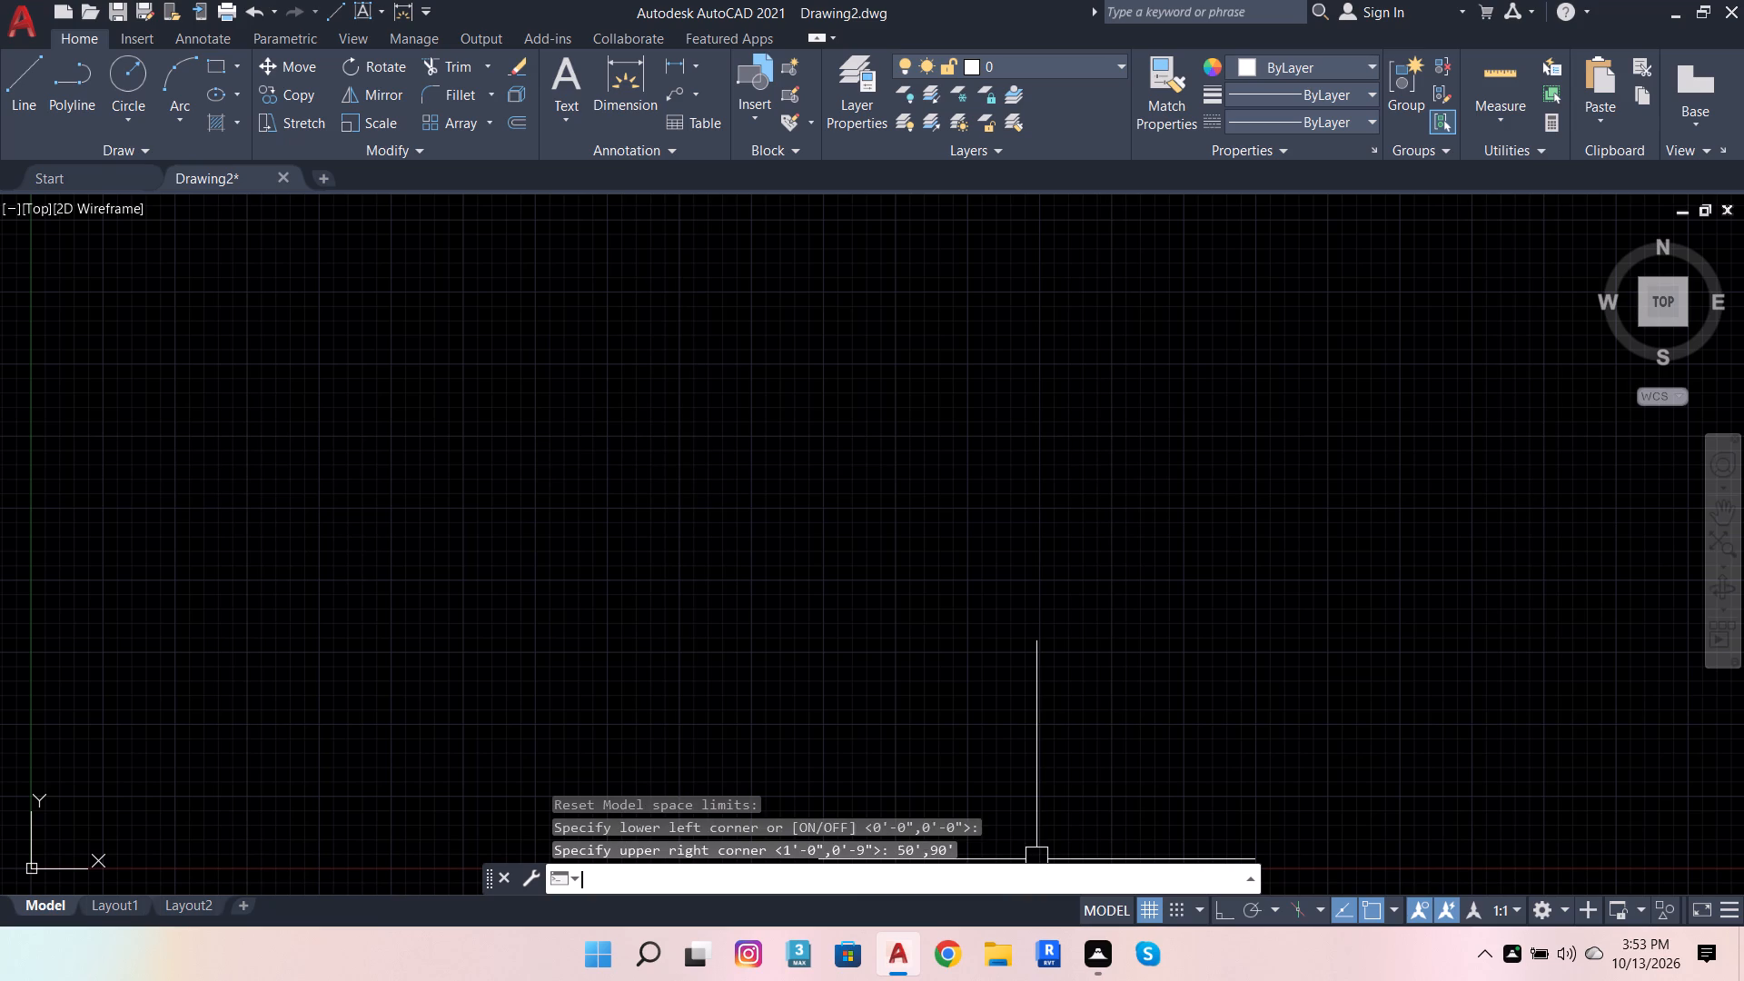
key(Return)
key(a)
key(Return)
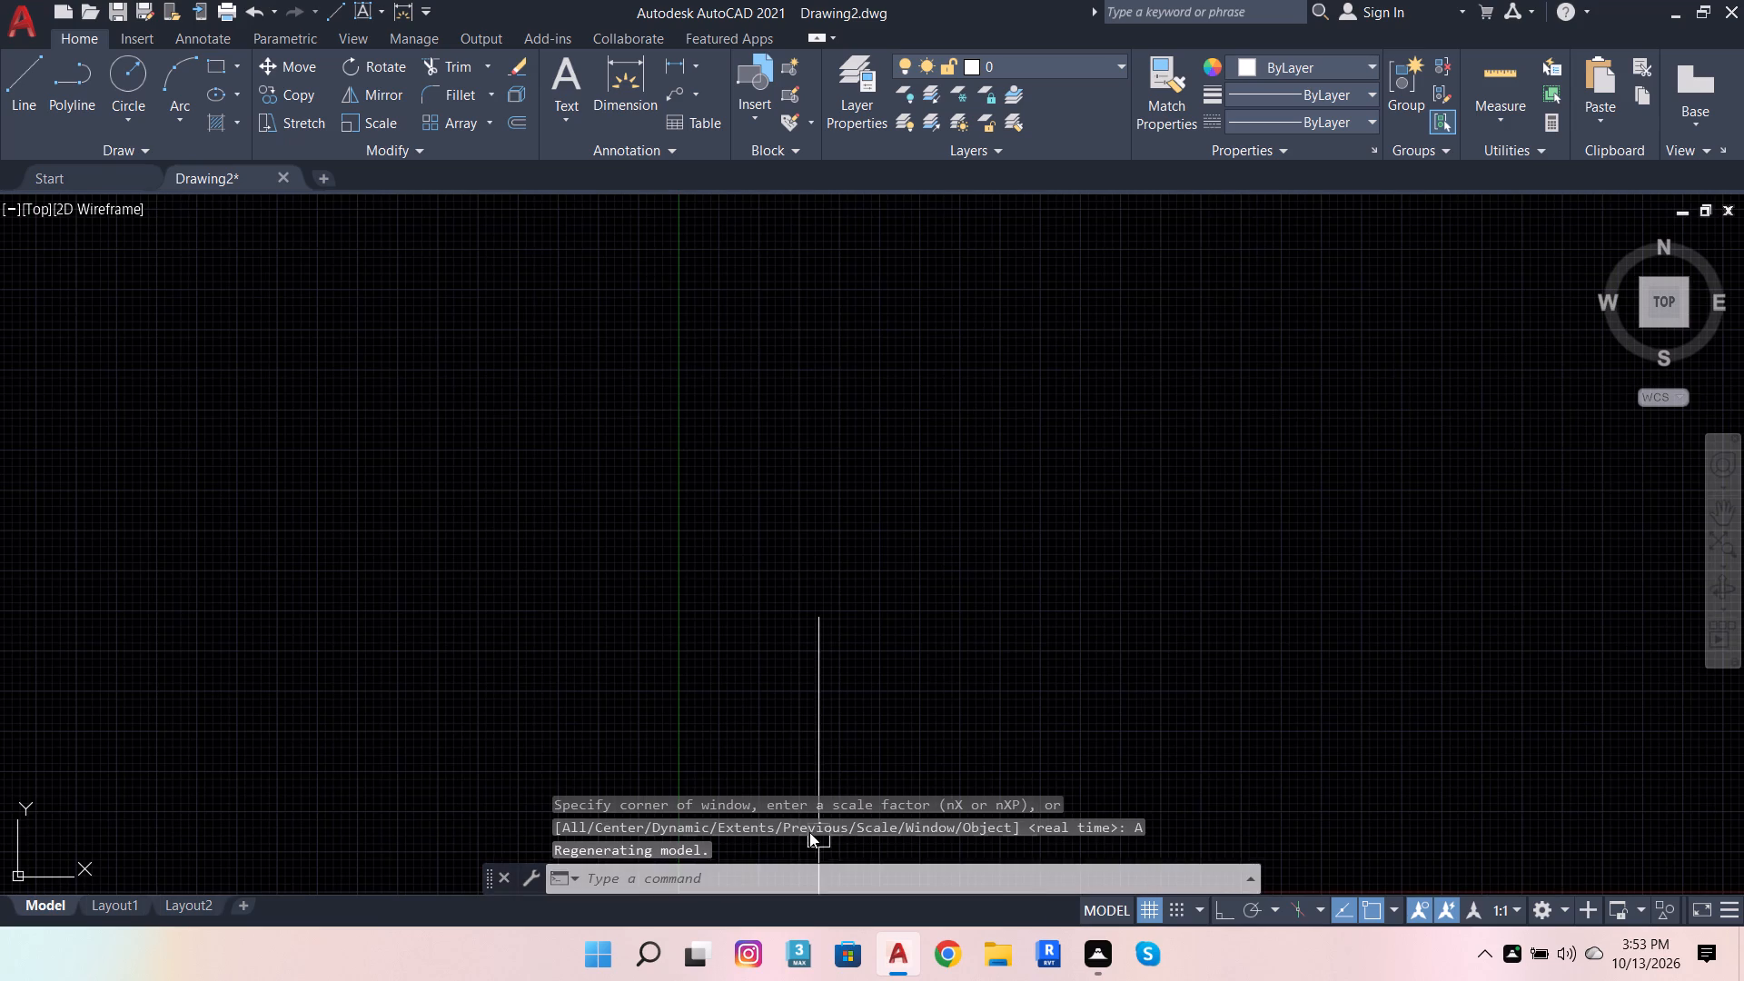
Draw a 30' horizontal line near the origin with Ortho mode on, for the bottom edge of the plan outline.
click(45, 65)
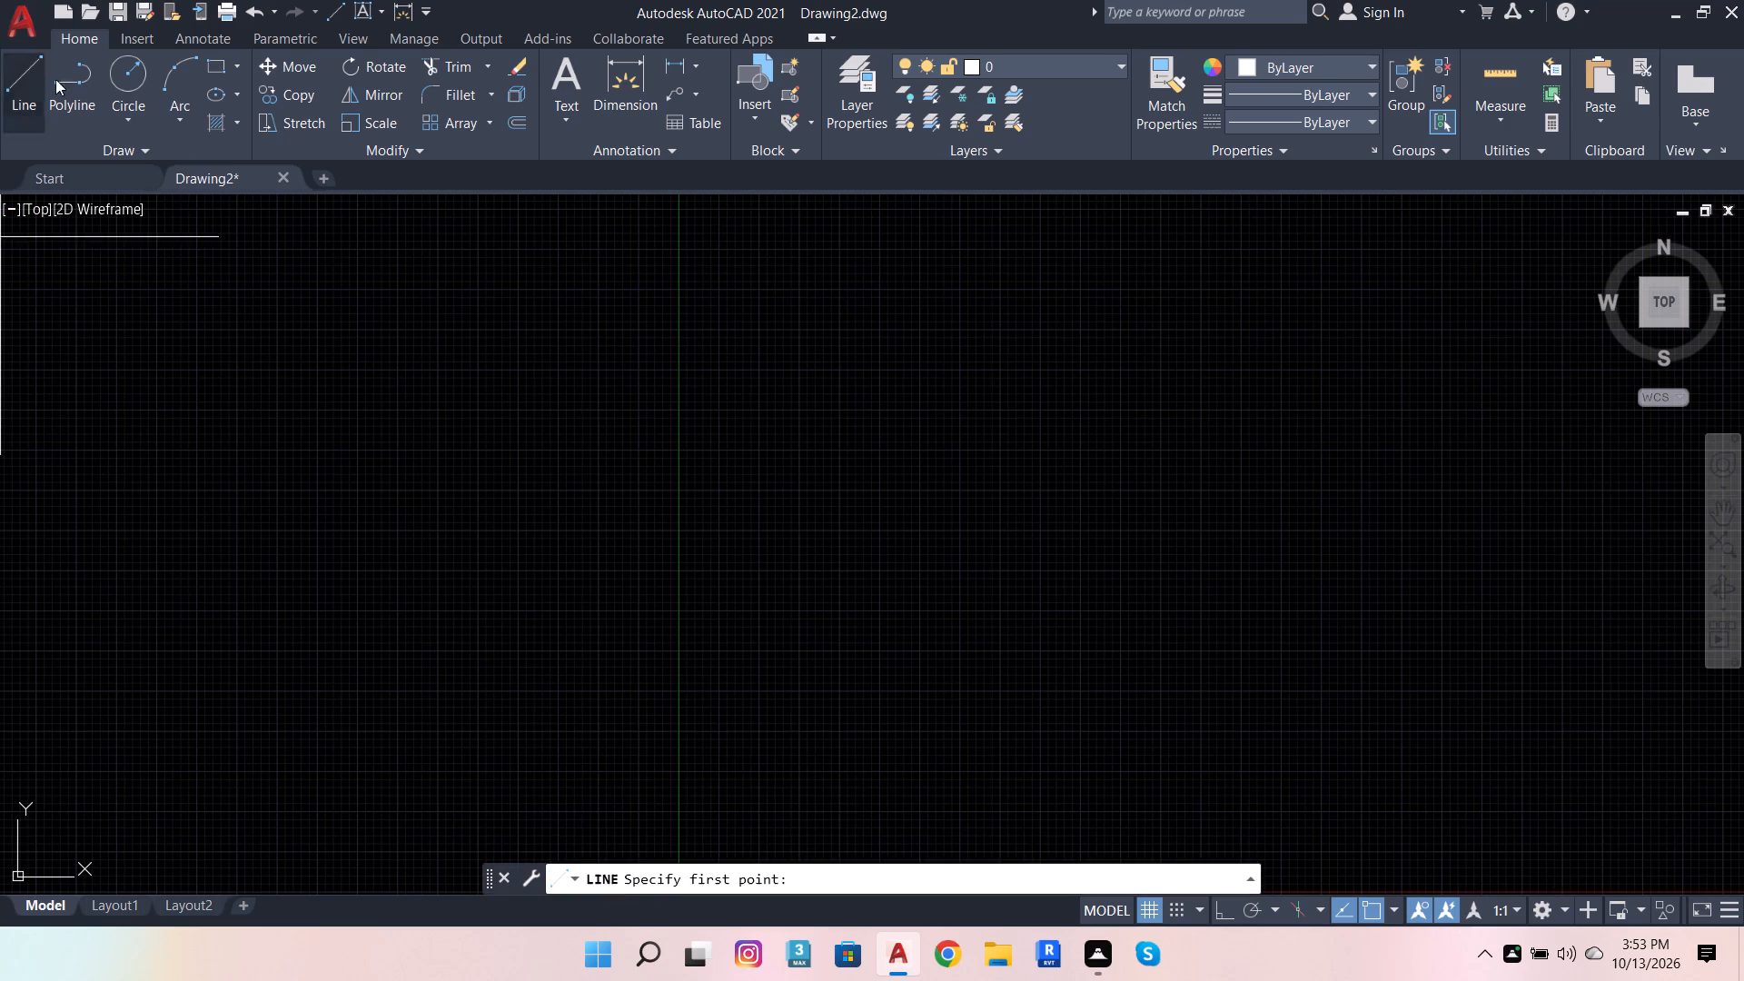
scroll(291, 410, down, 2)
scroll(690, 580, up, 2)
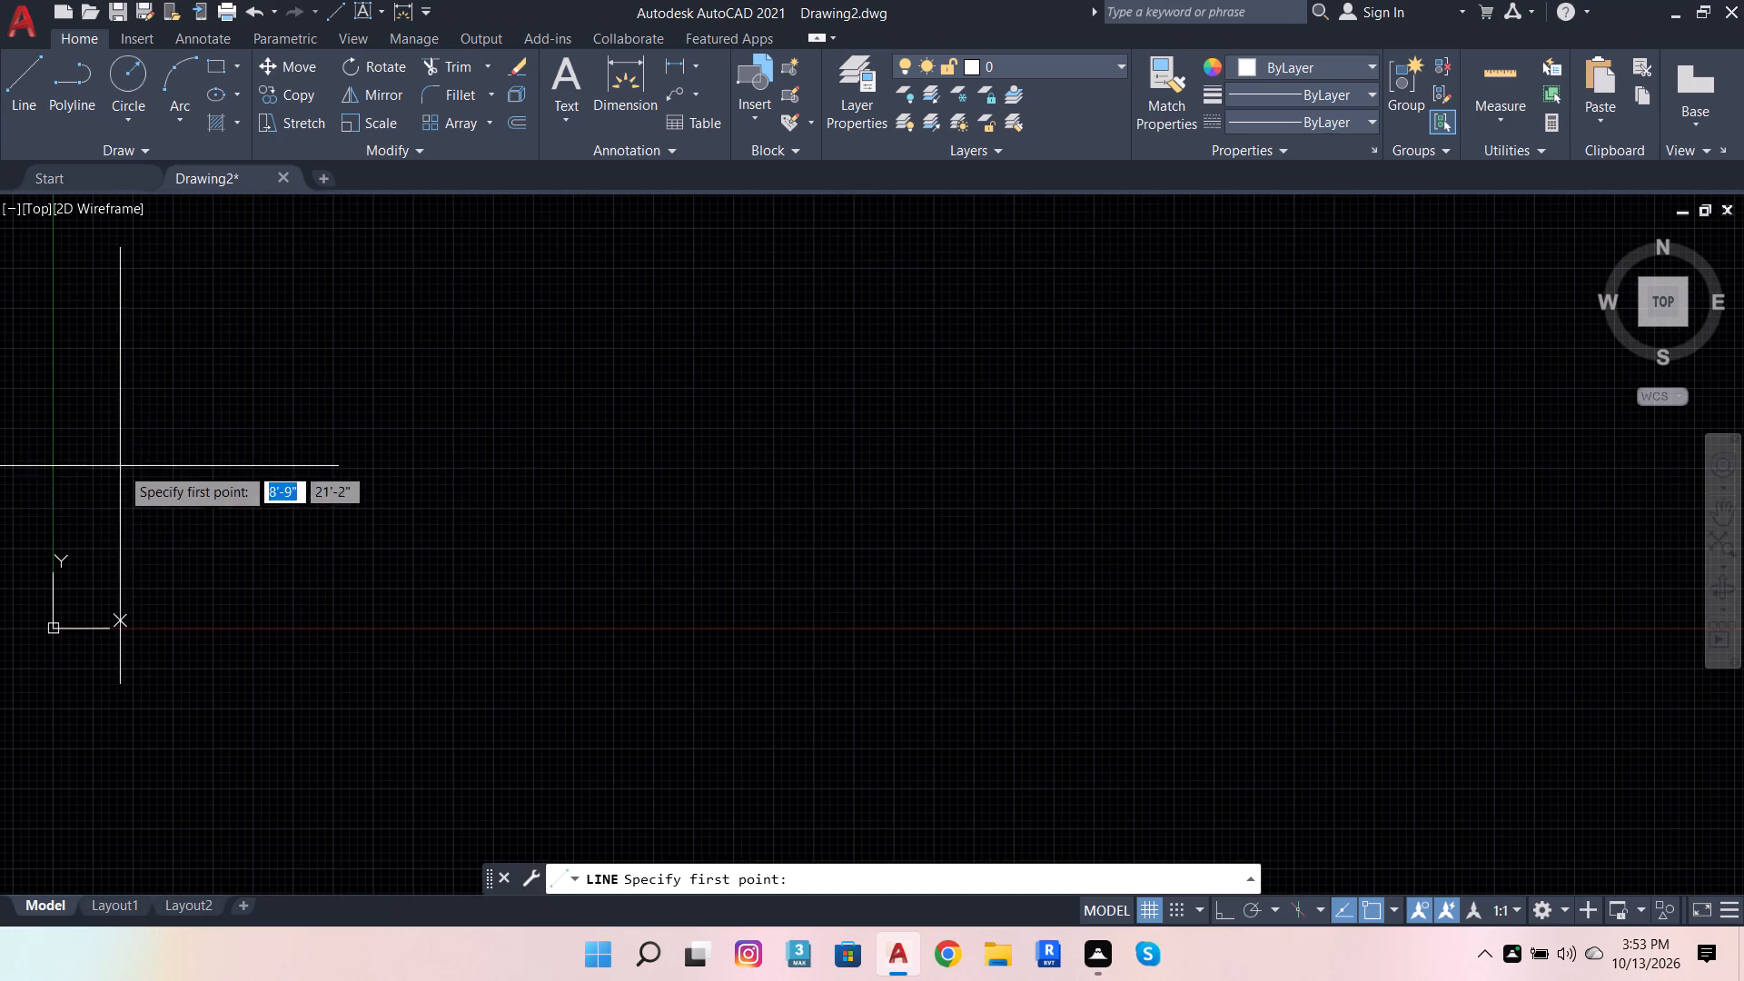
click(122, 464)
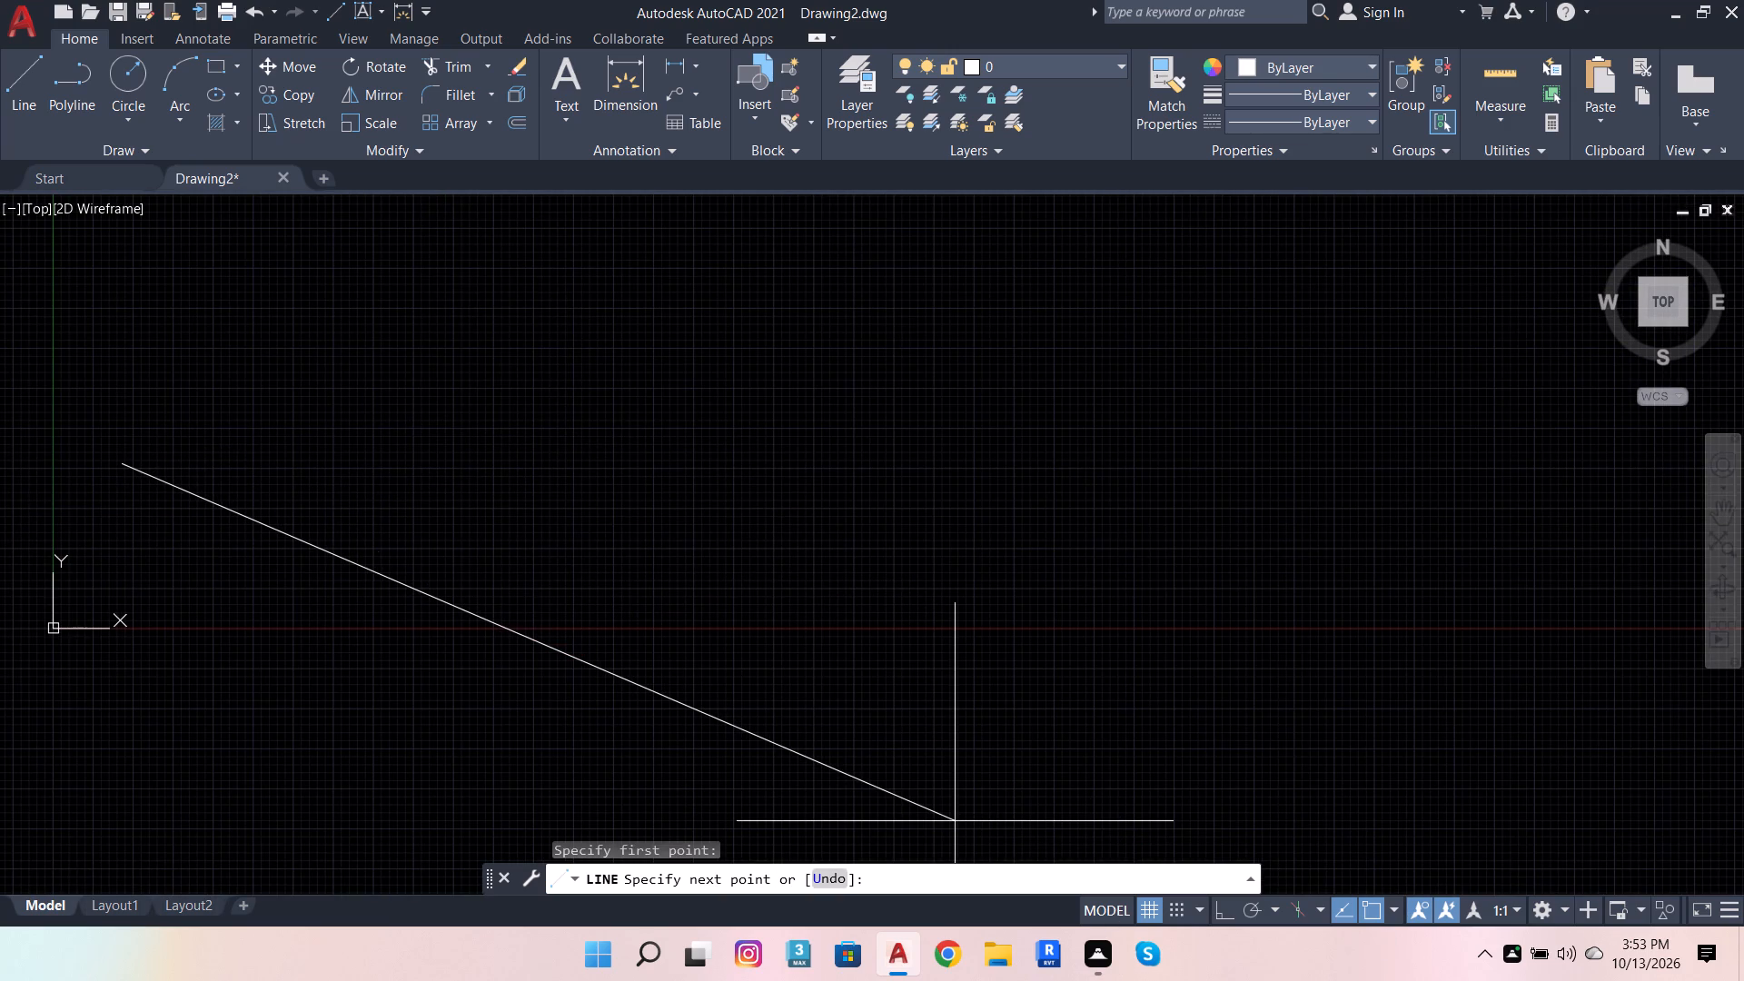
click(1234, 907)
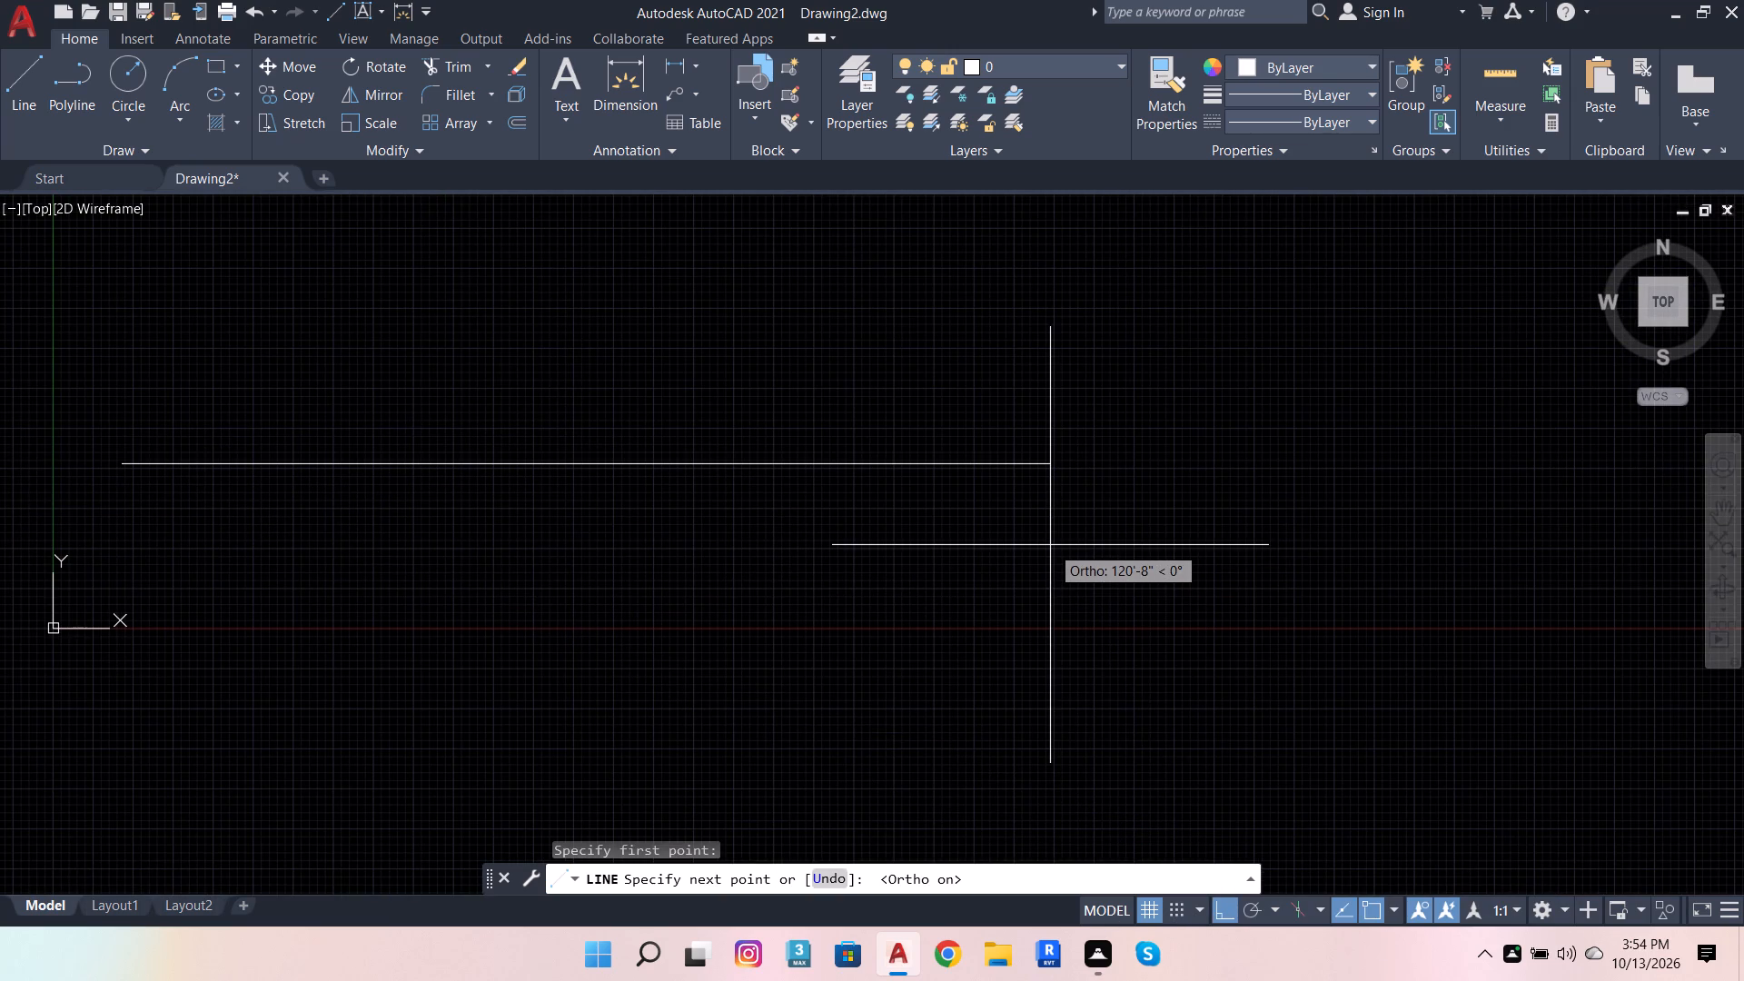
text(30')
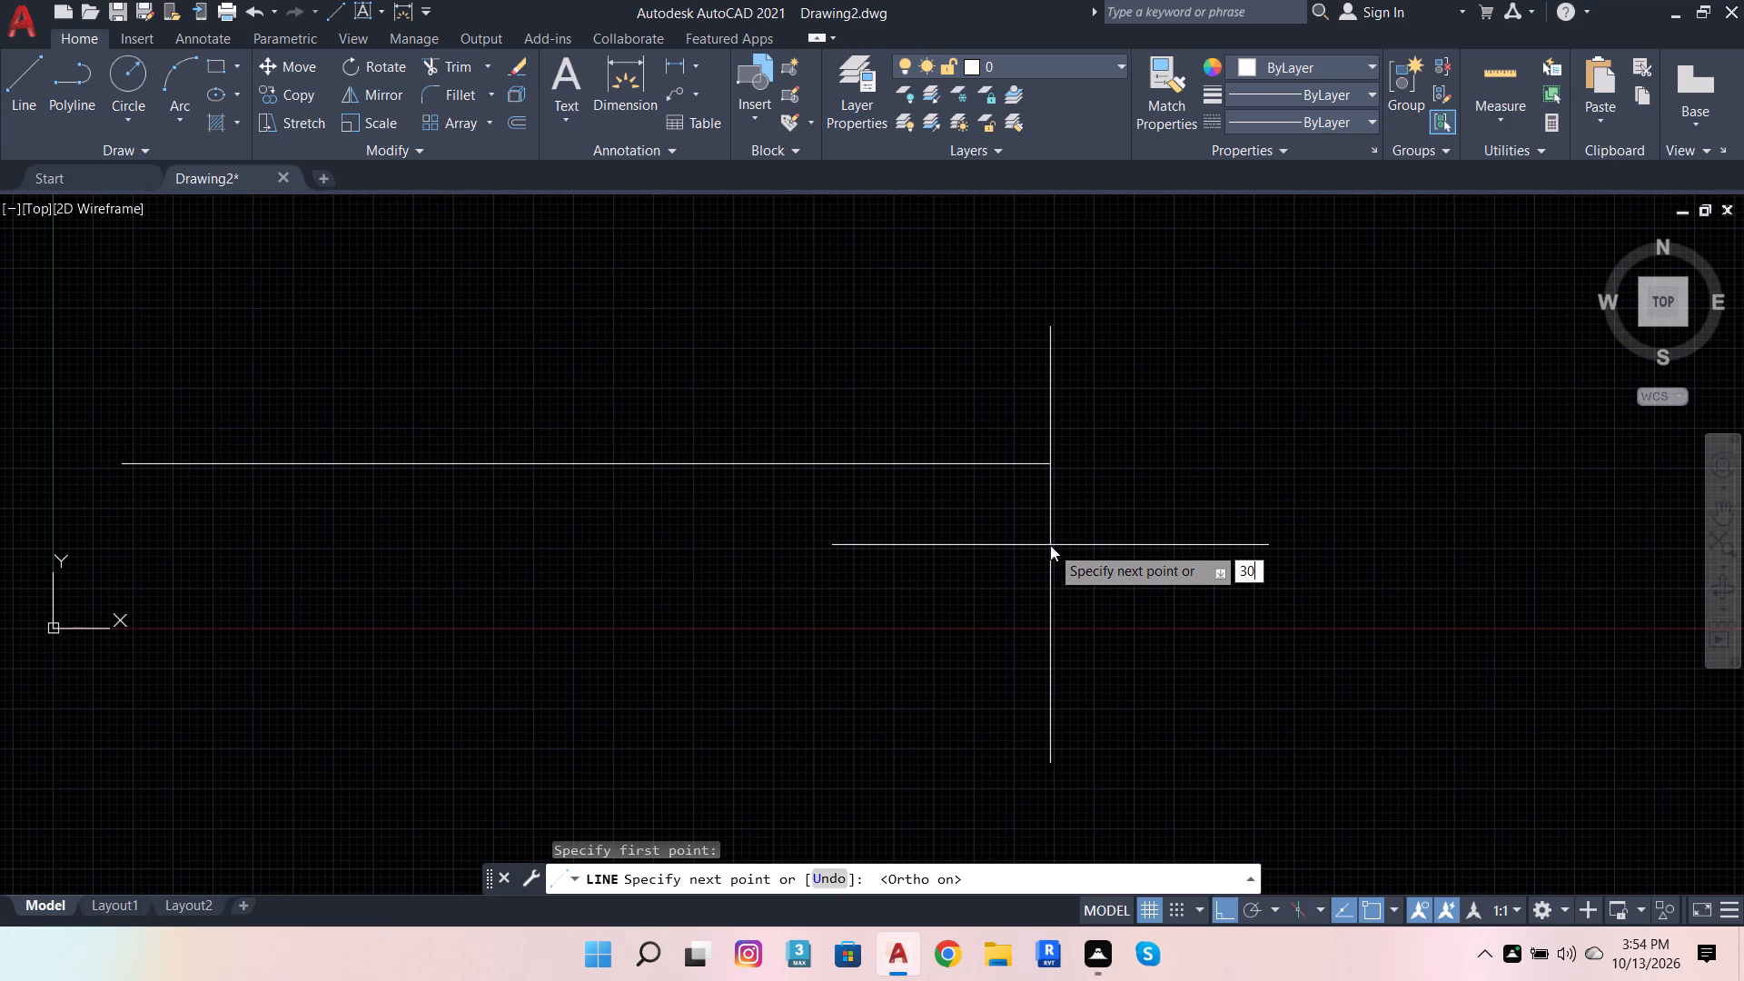
key(Return)
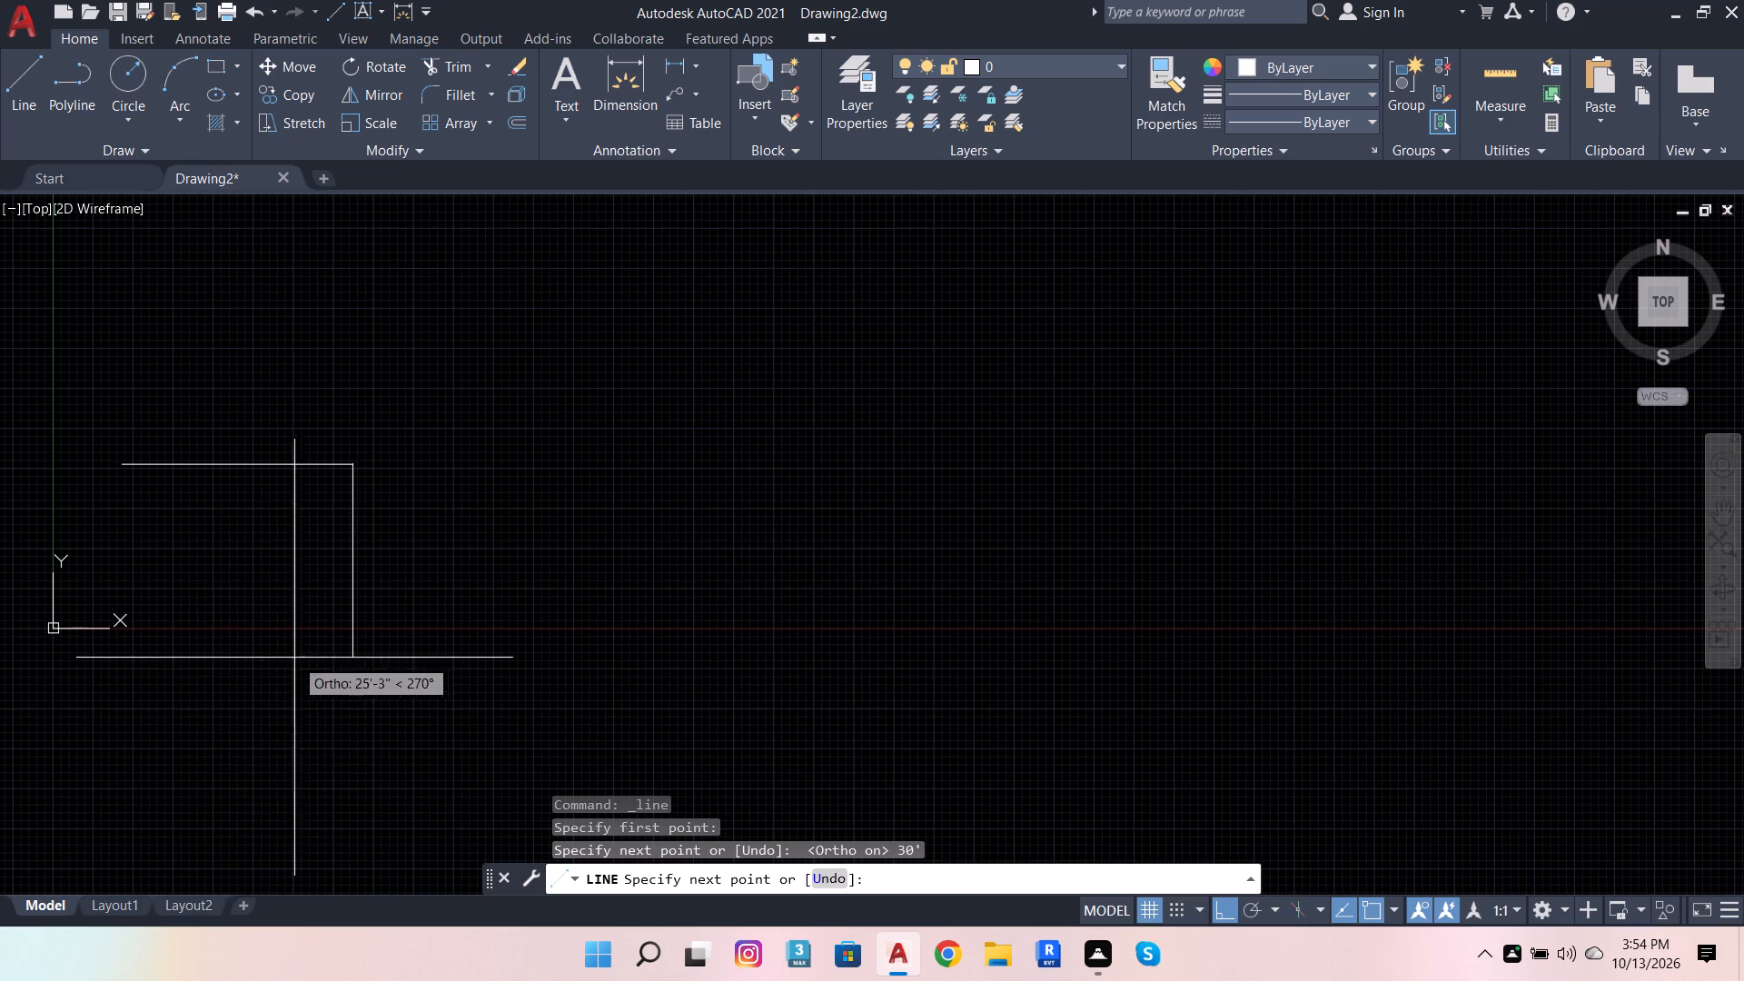
Copy the 30' by 40' ground floor plan image from the recent files in File Explorer and return to the drawing.
scroll(453, 565, down, 4)
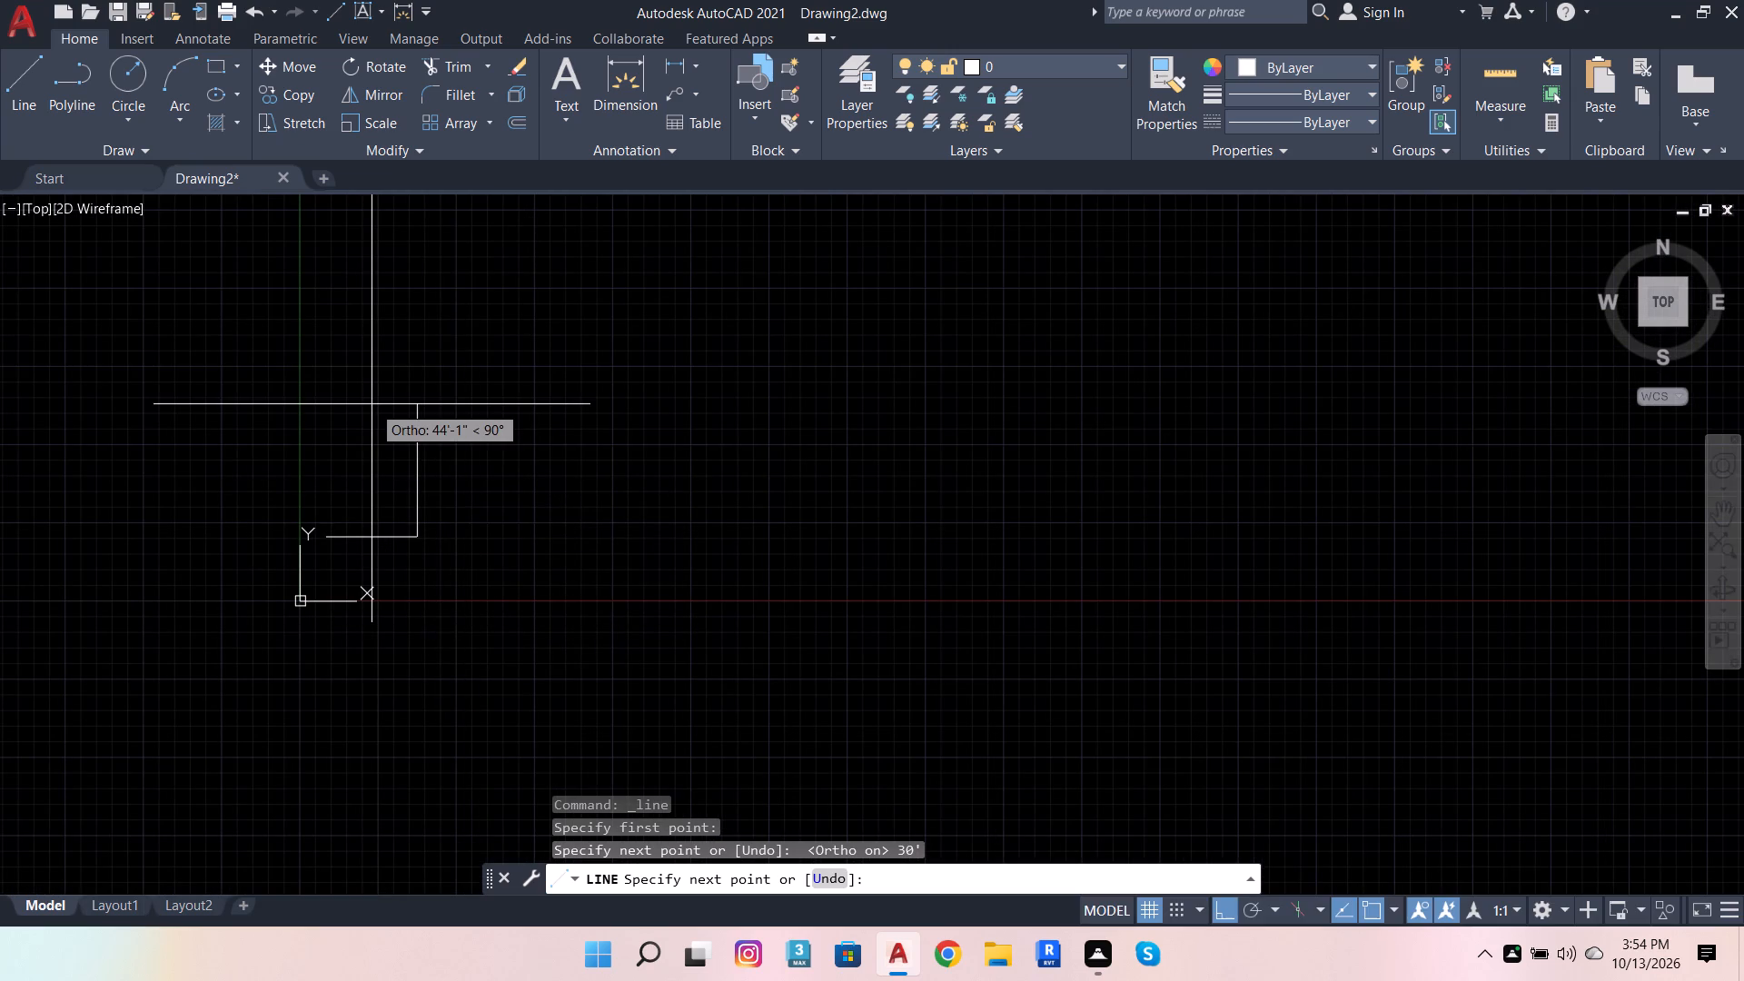
click(994, 957)
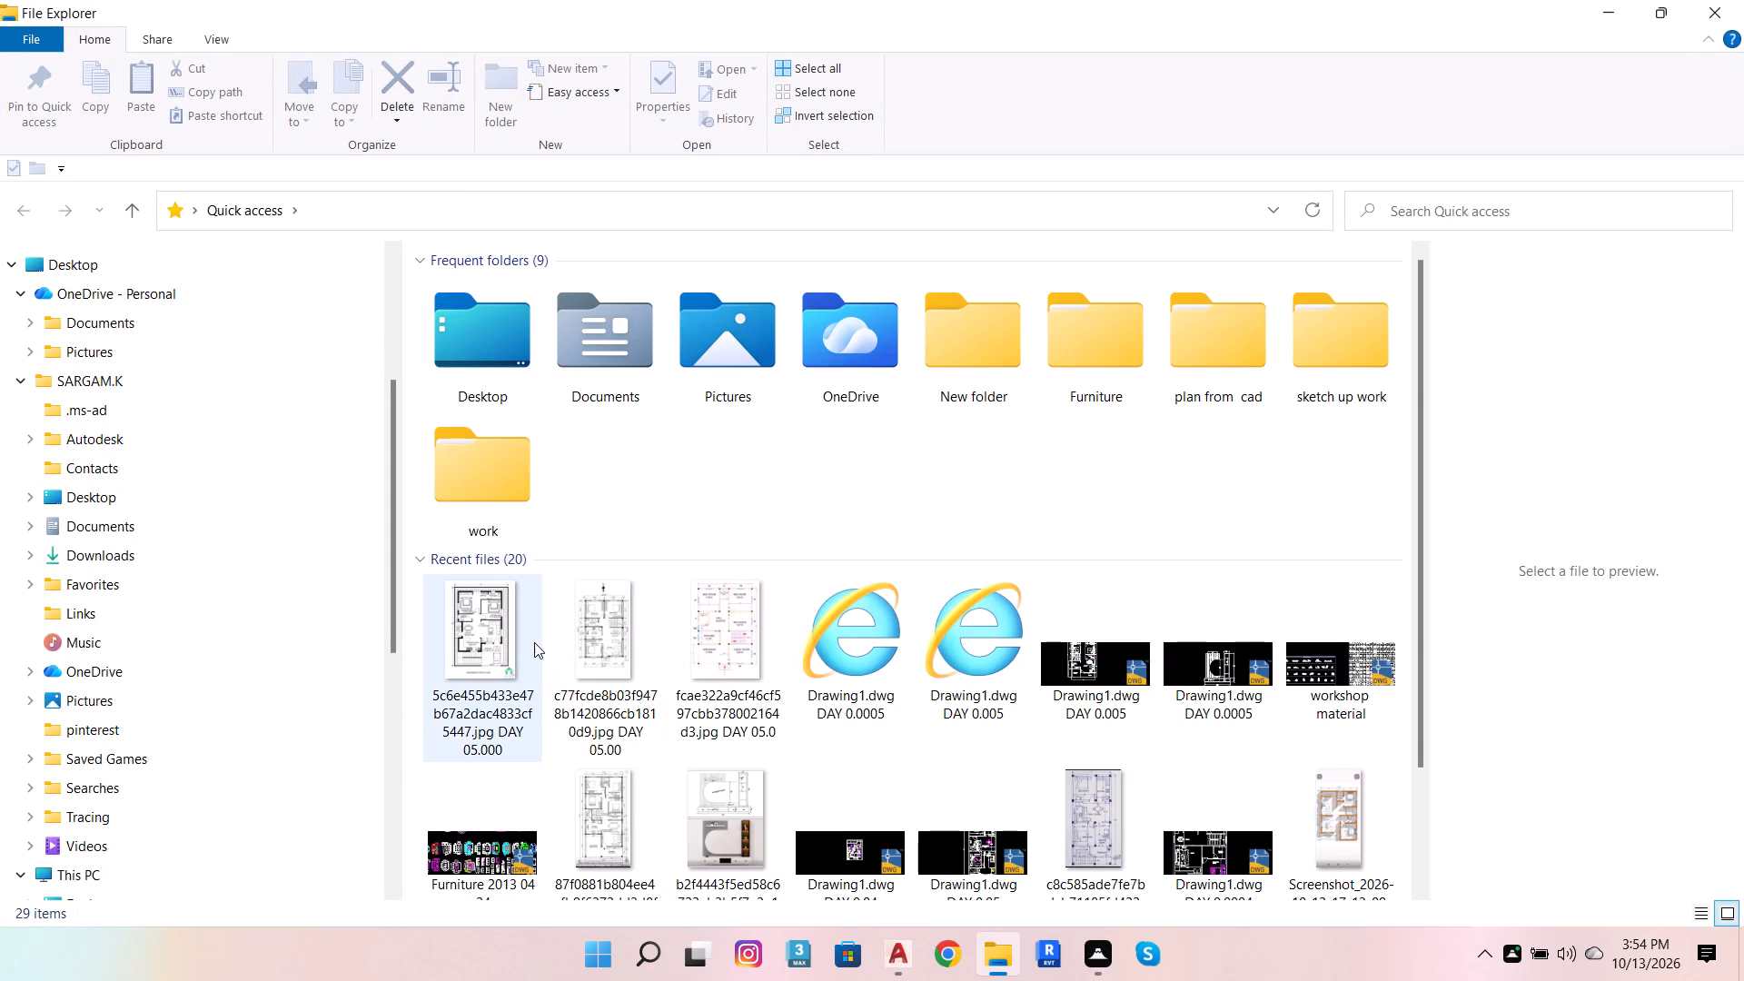
click(497, 639)
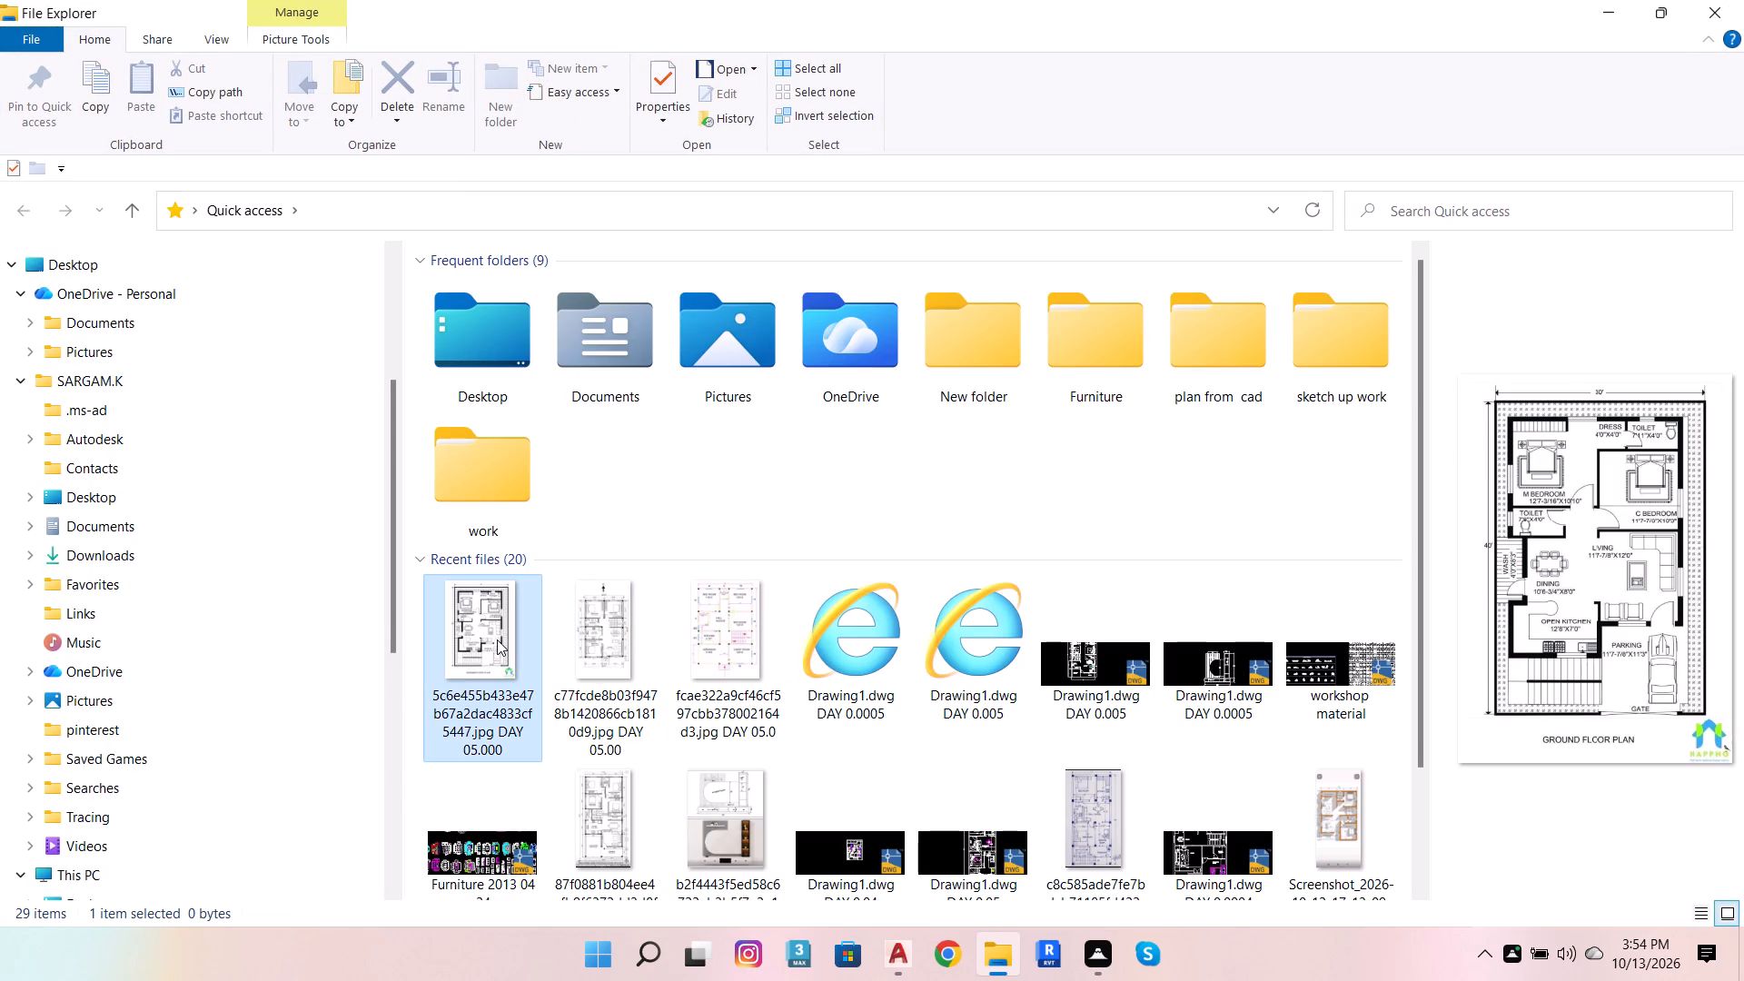
key(ctrl+c)
click(1743, 0)
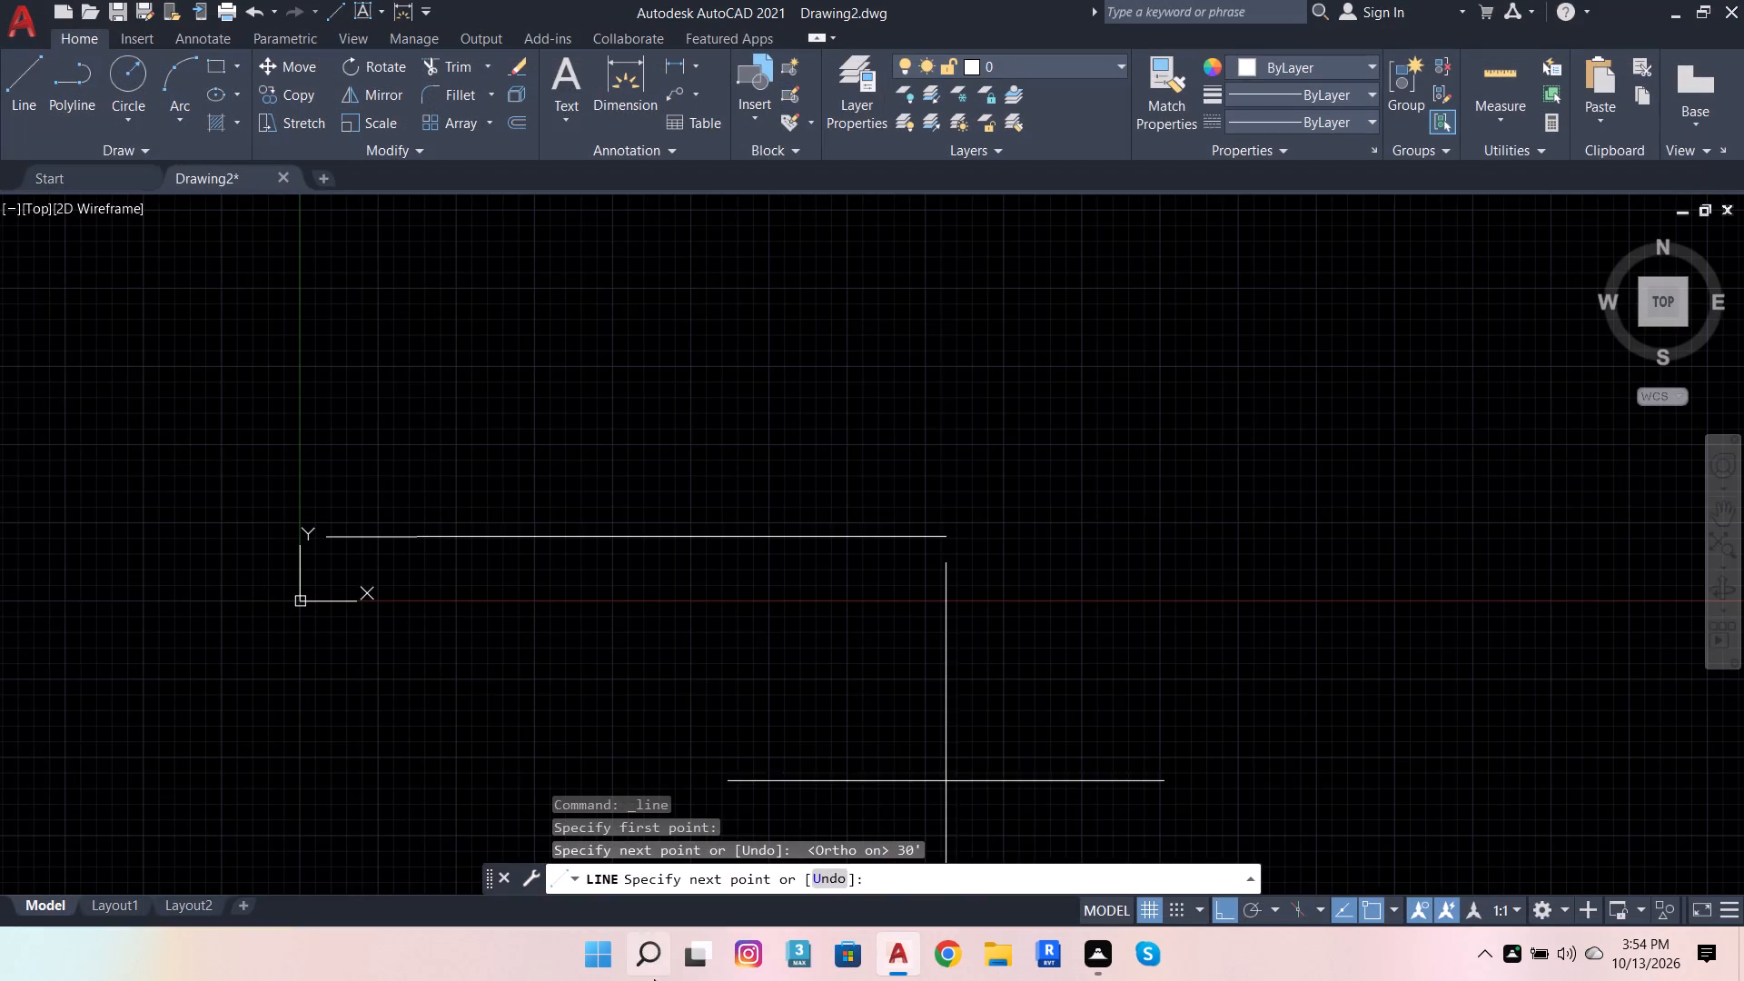
Paste the plan image about 5'-4" beyond the 30' line's right end, scaling it by a picked distance of about 6'-5", with no rotation.
key(ctrl+v)
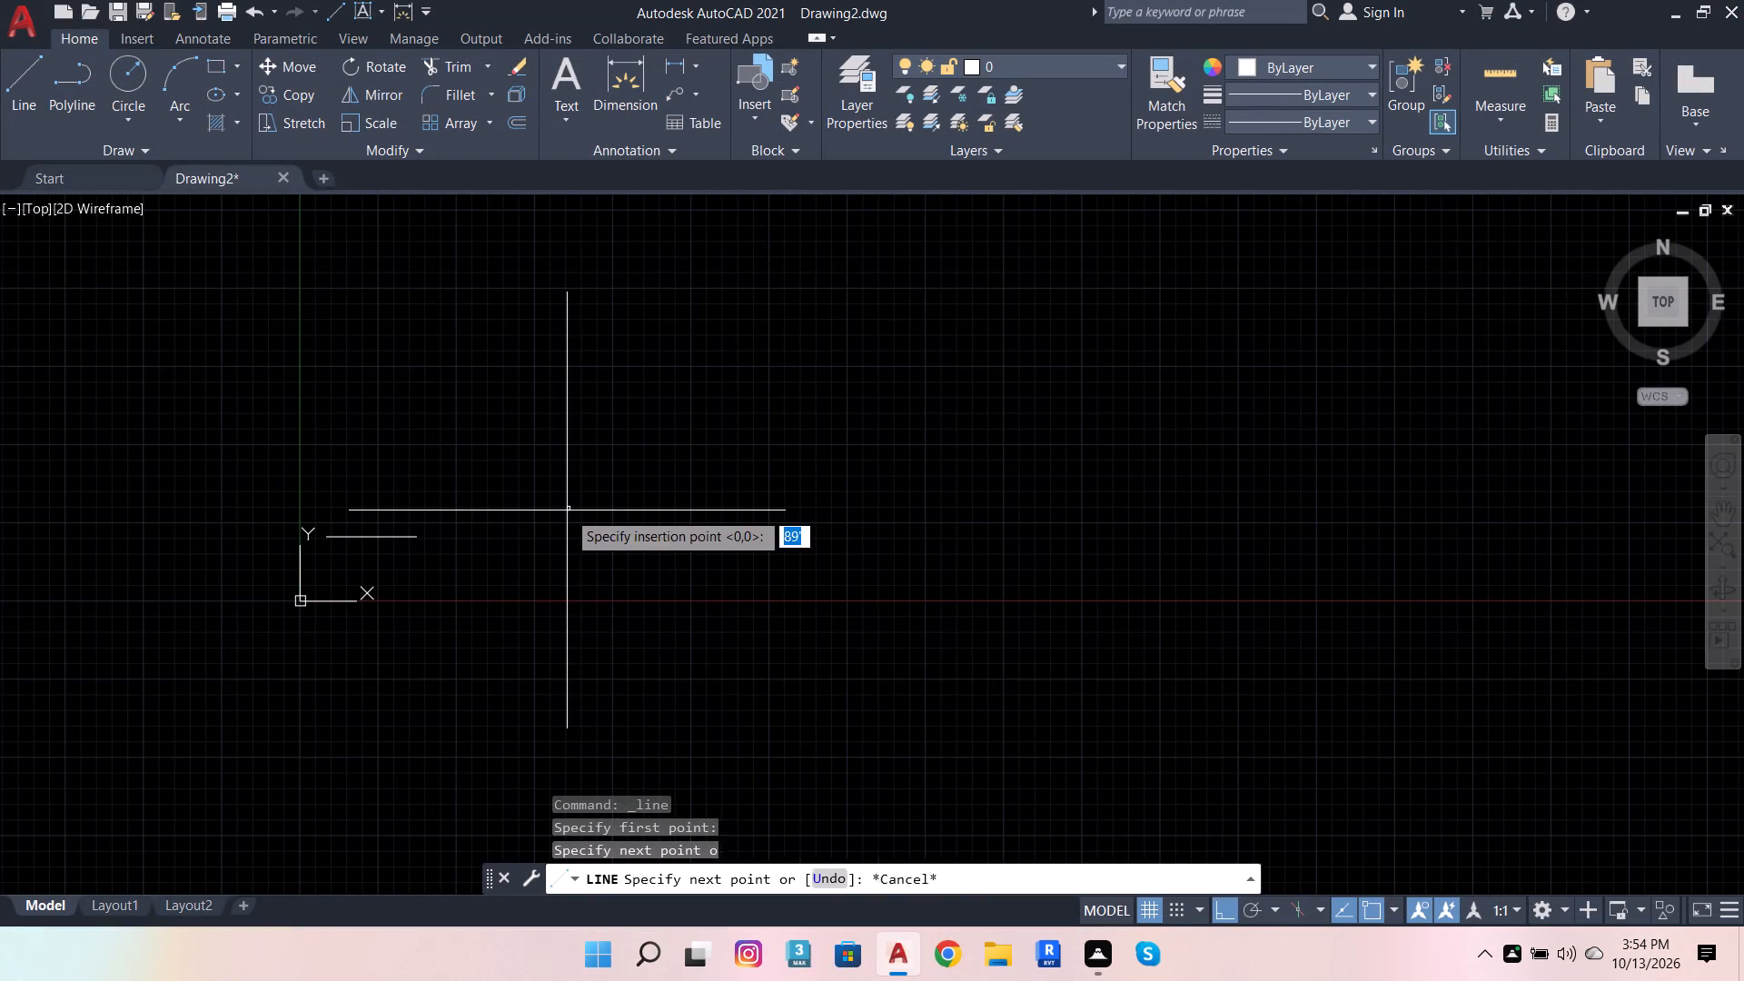
scroll(435, 535, up, 3)
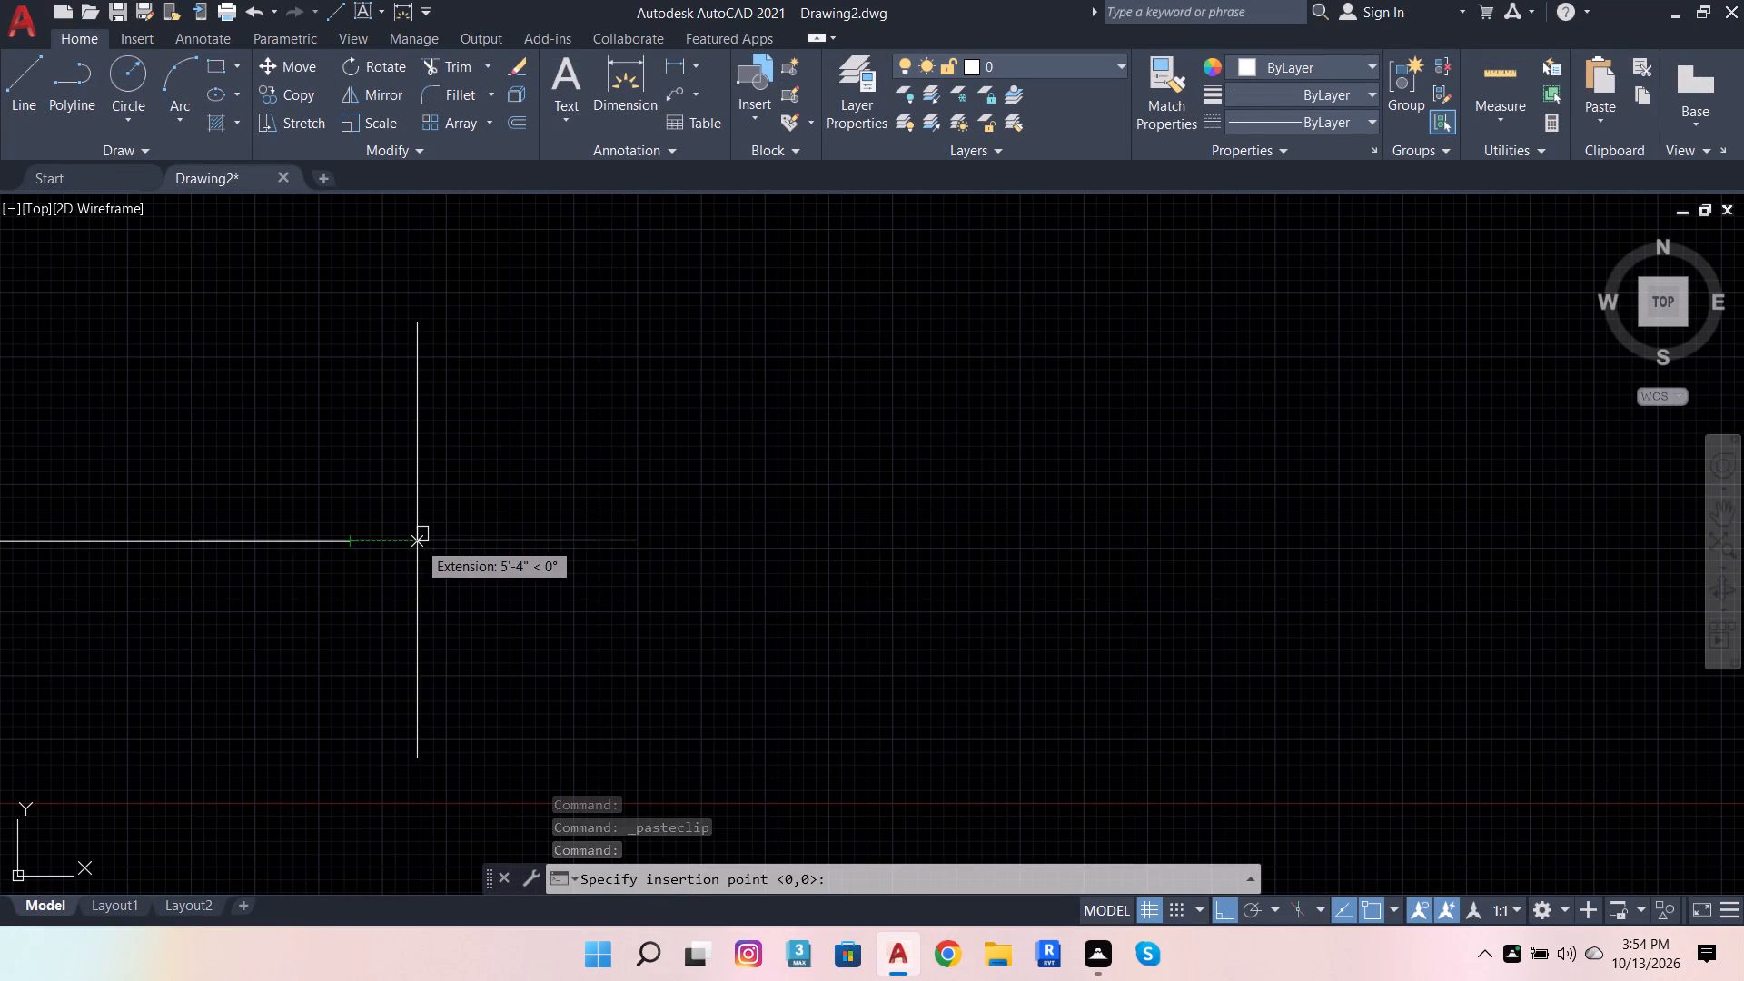
click(417, 540)
scroll(603, 550, down, 6)
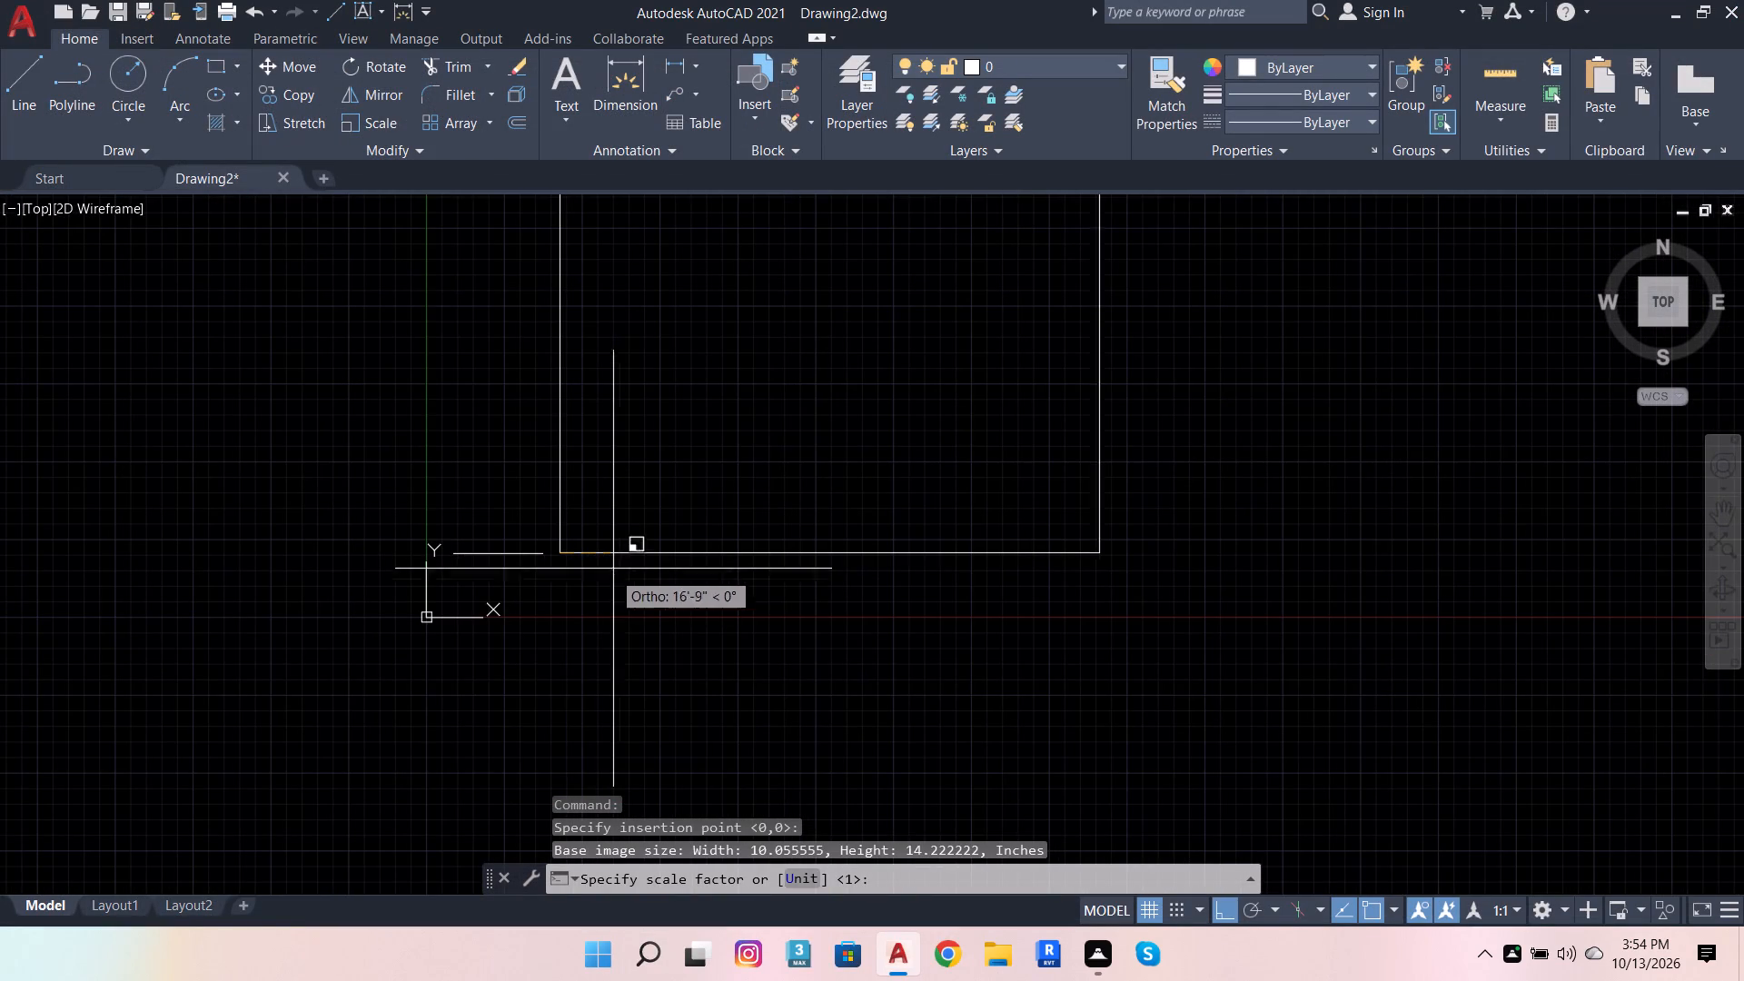
scroll(648, 543, down, 5)
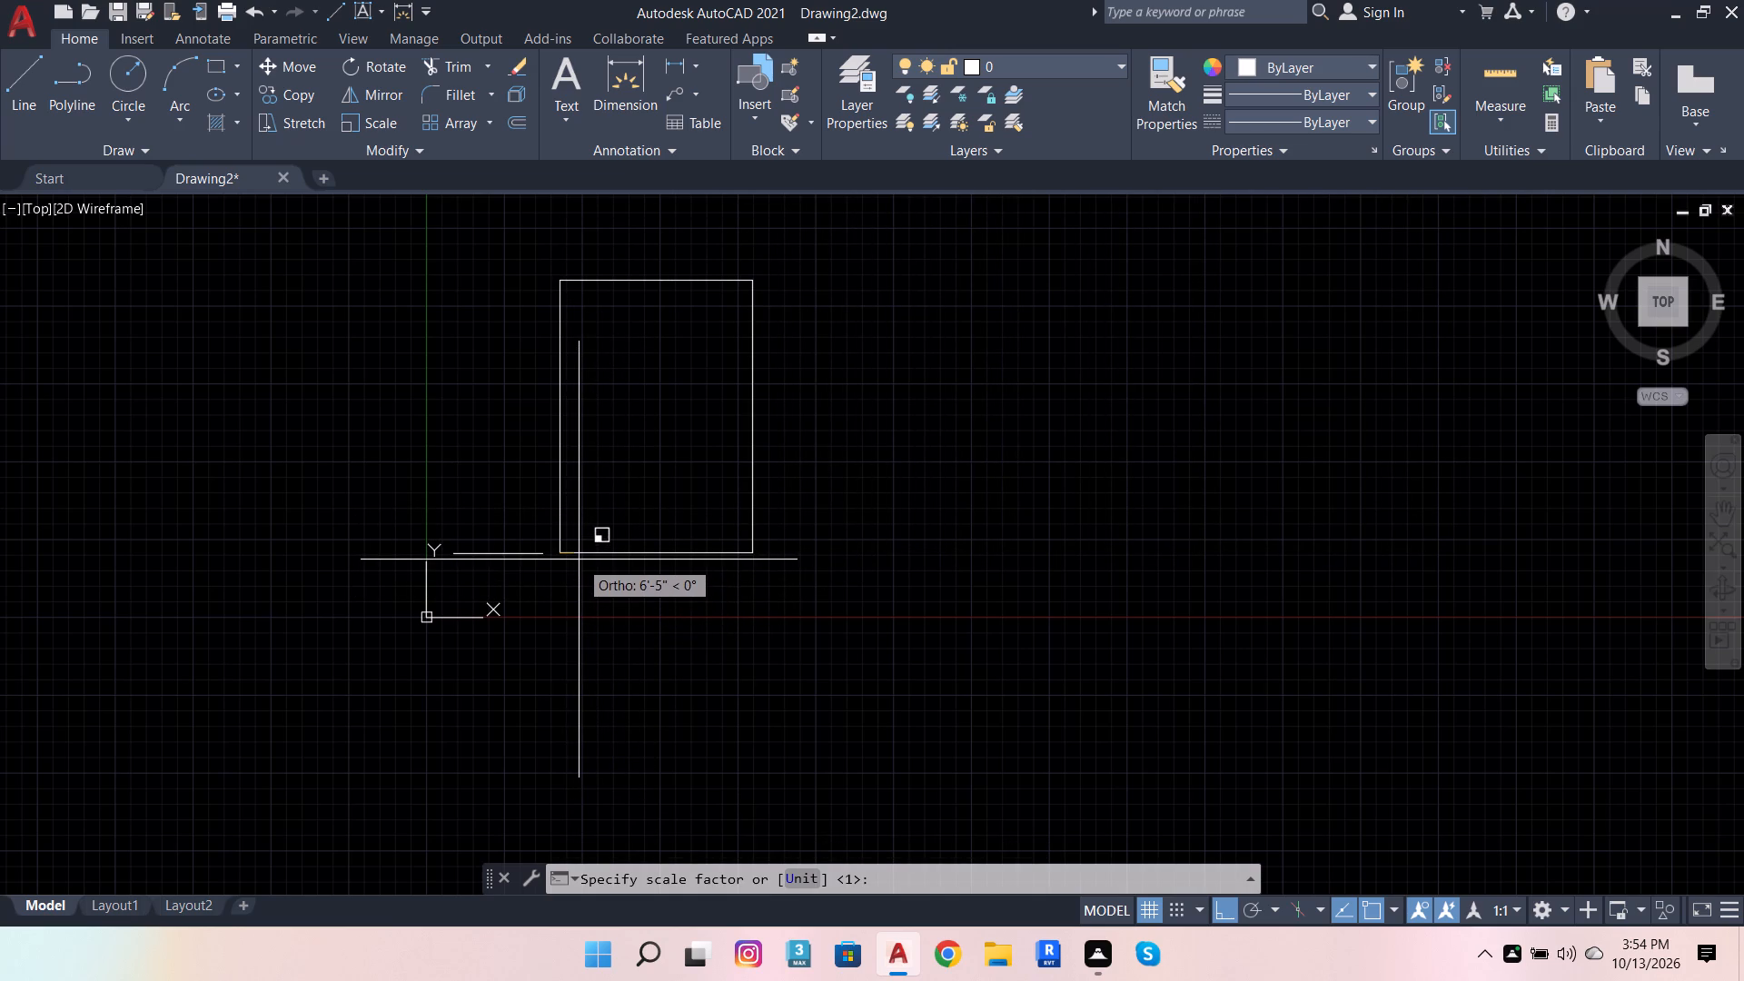
click(579, 559)
click(610, 562)
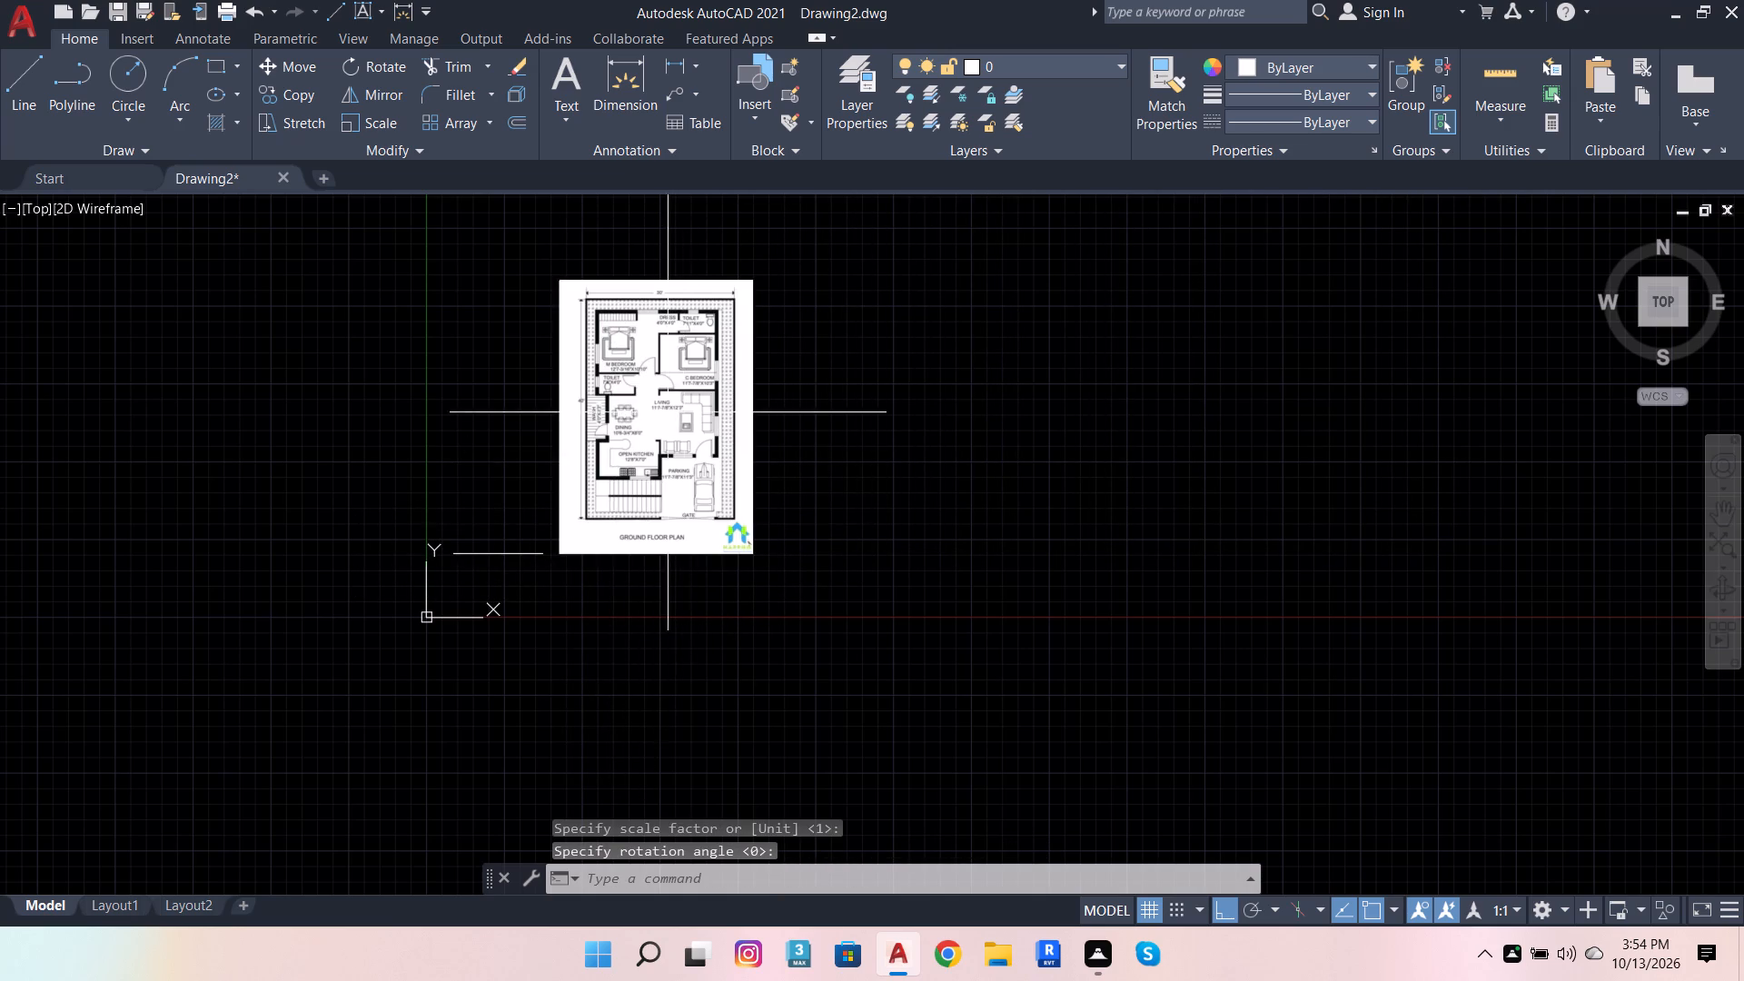
Complete the plot rectangle from the 30' line's left end with a 40' left side, a 30' top side and a closing right side.
scroll(683, 431, down, 3)
scroll(640, 447, up, 5)
scroll(850, 490, down, 1)
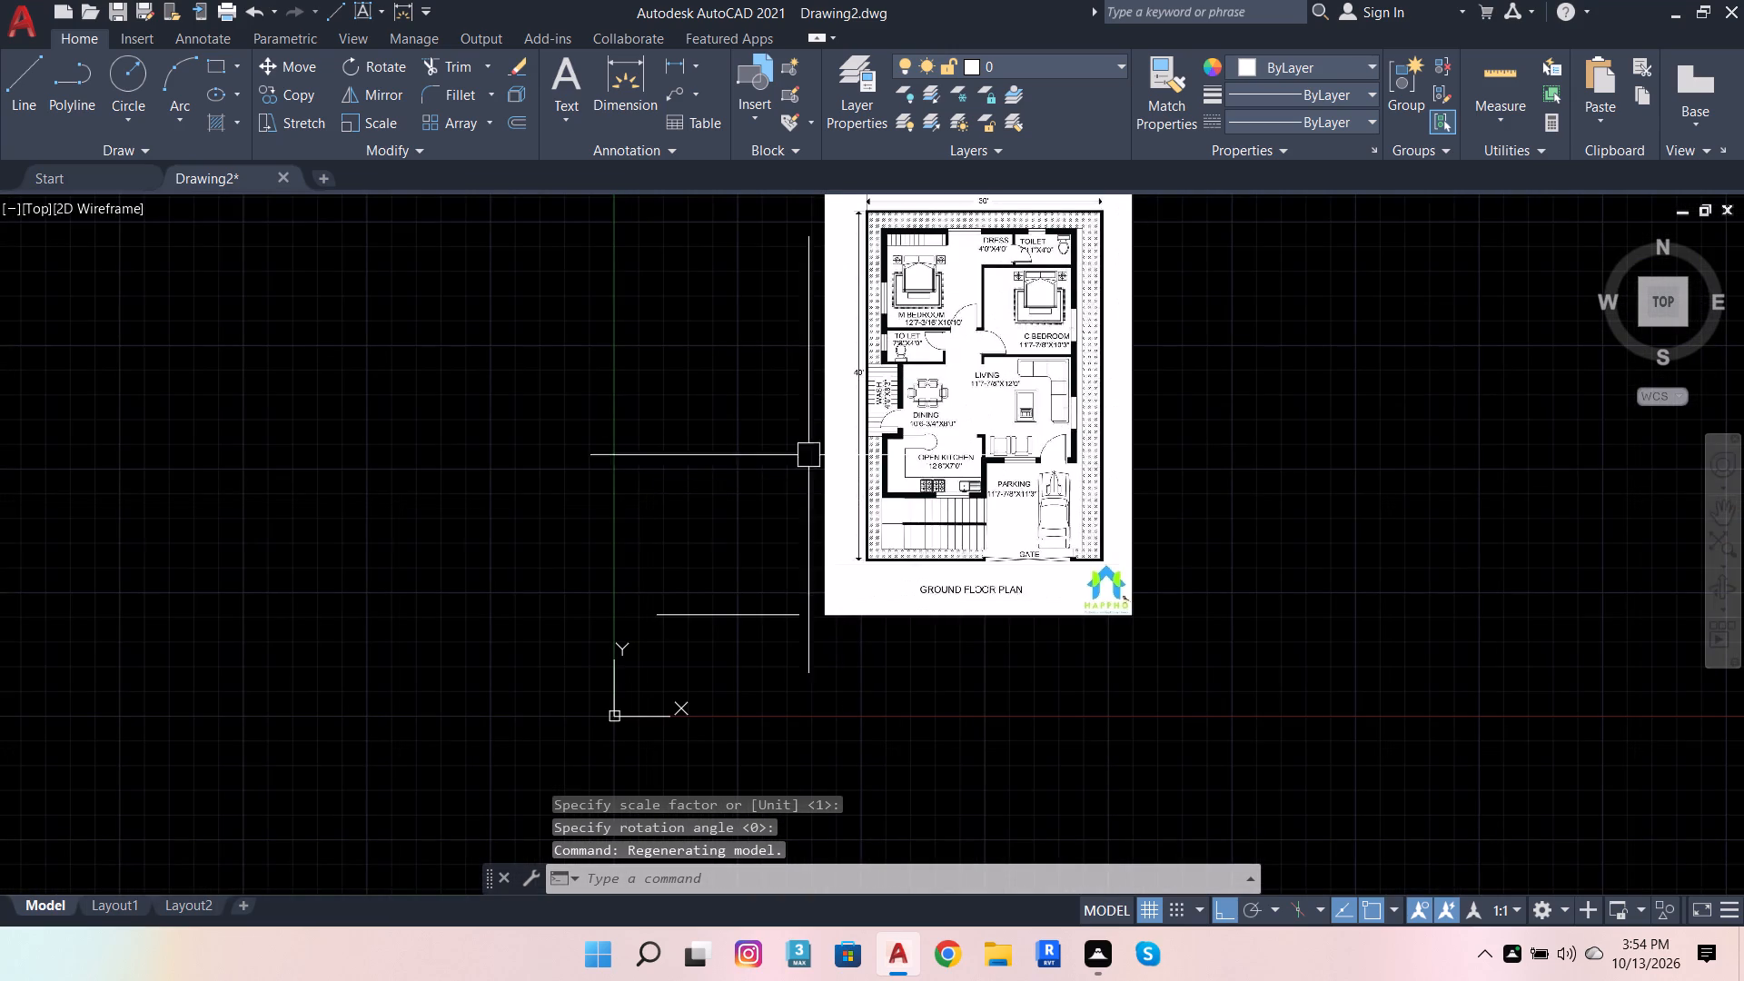
click(33, 78)
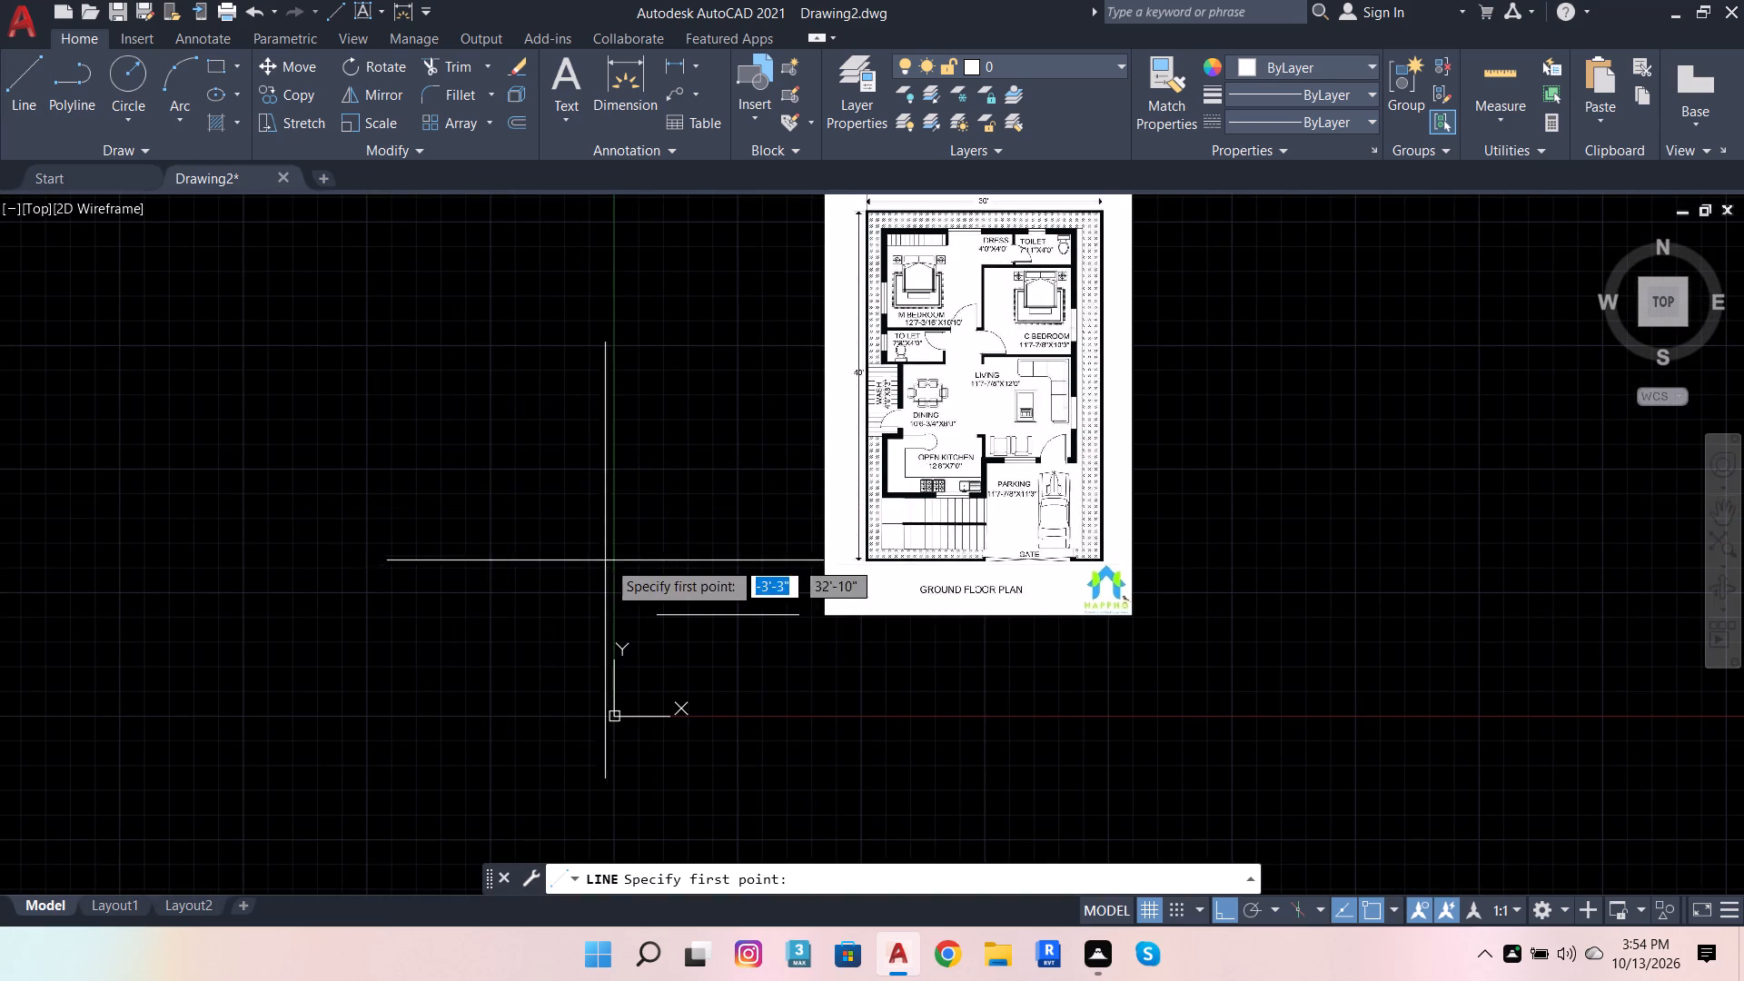
click(679, 612)
text(40')
key(Return)
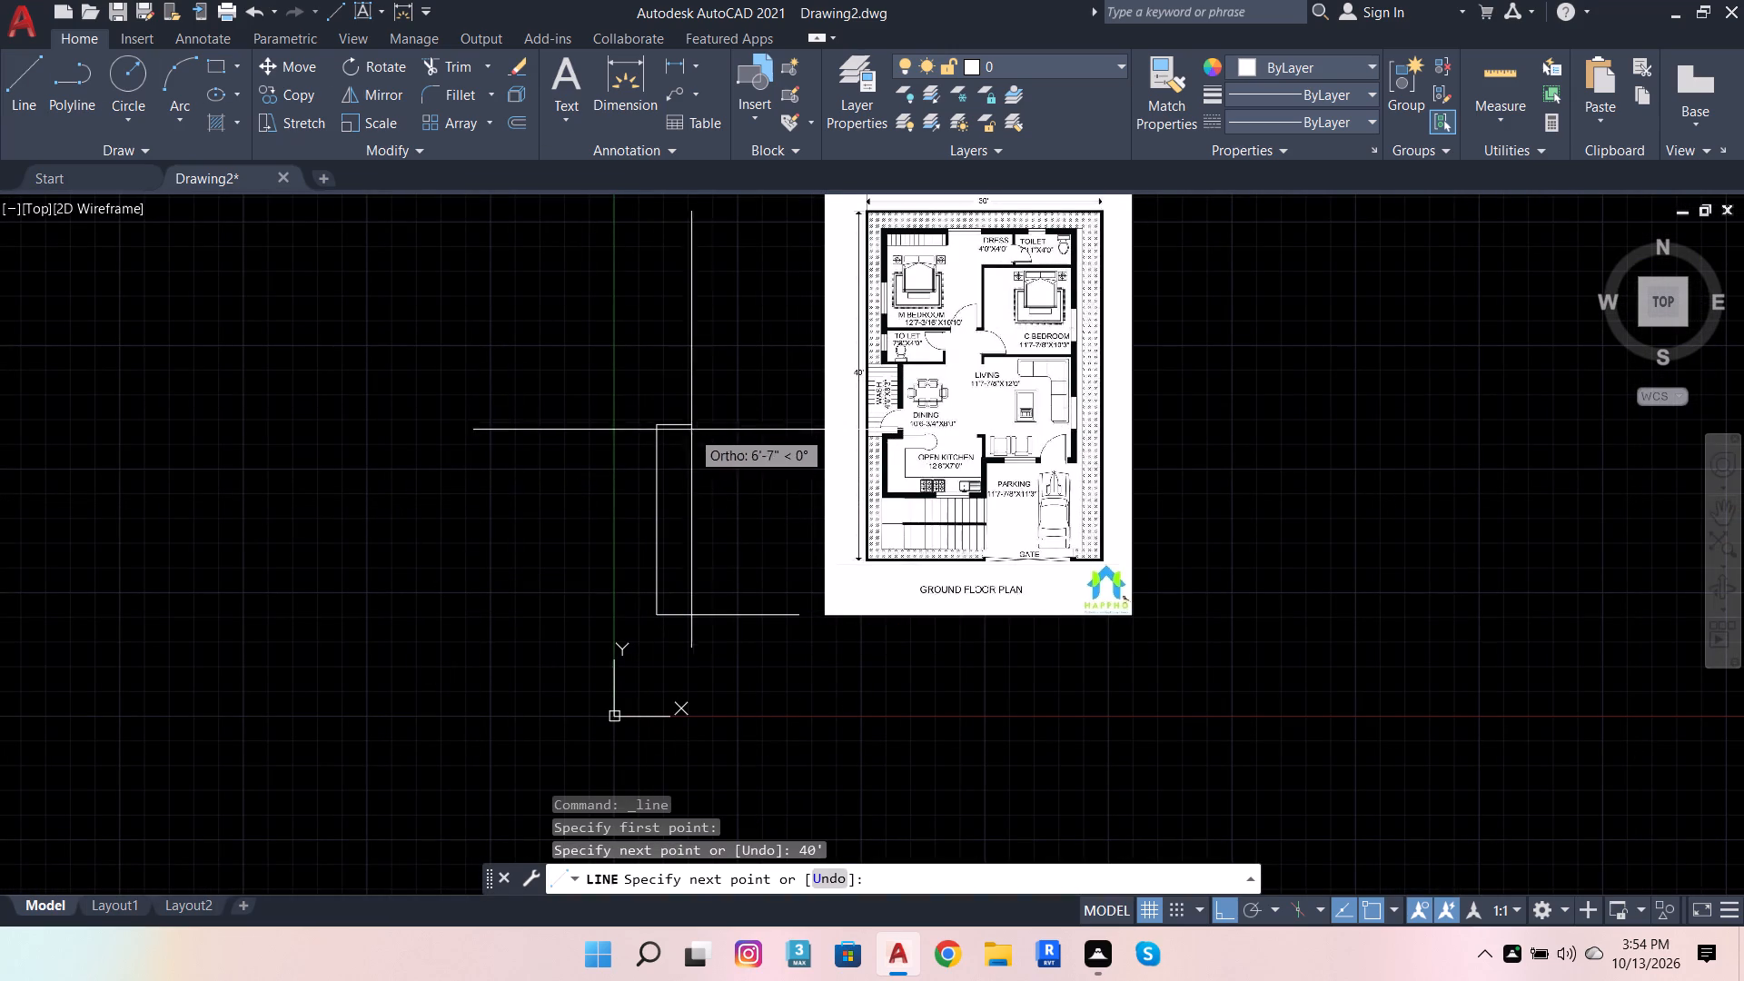
key(3)
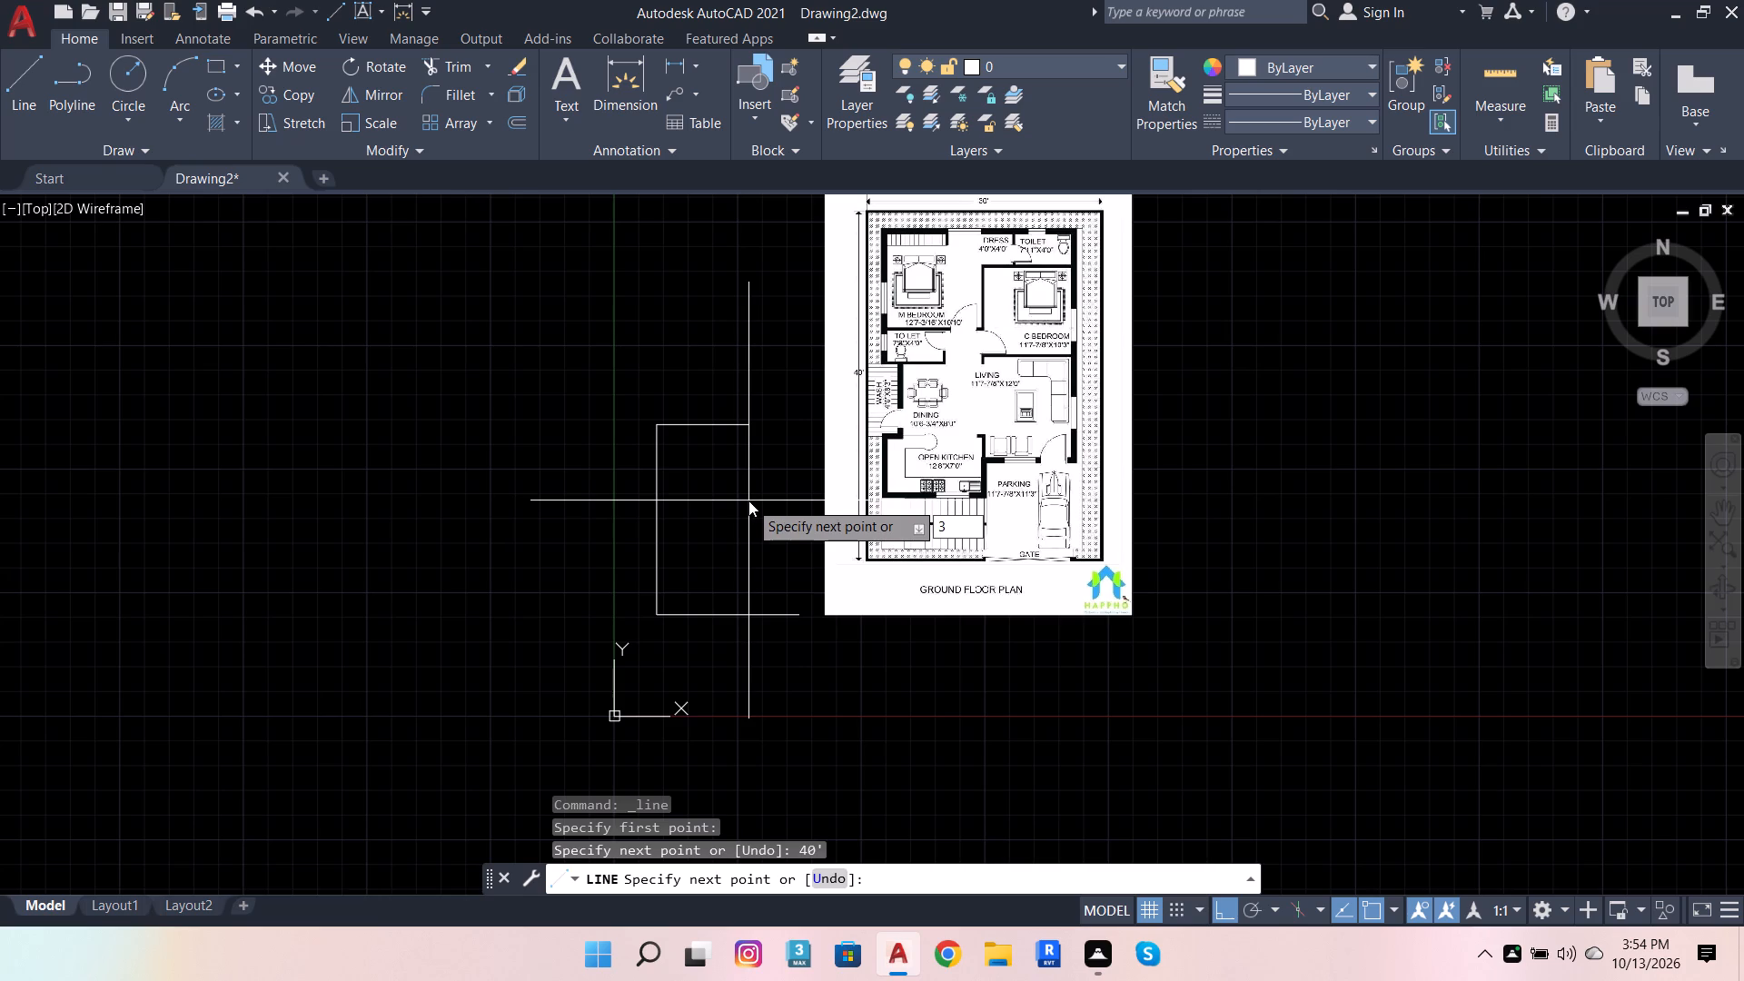
key(0)
key(apostrophe)
key(Return)
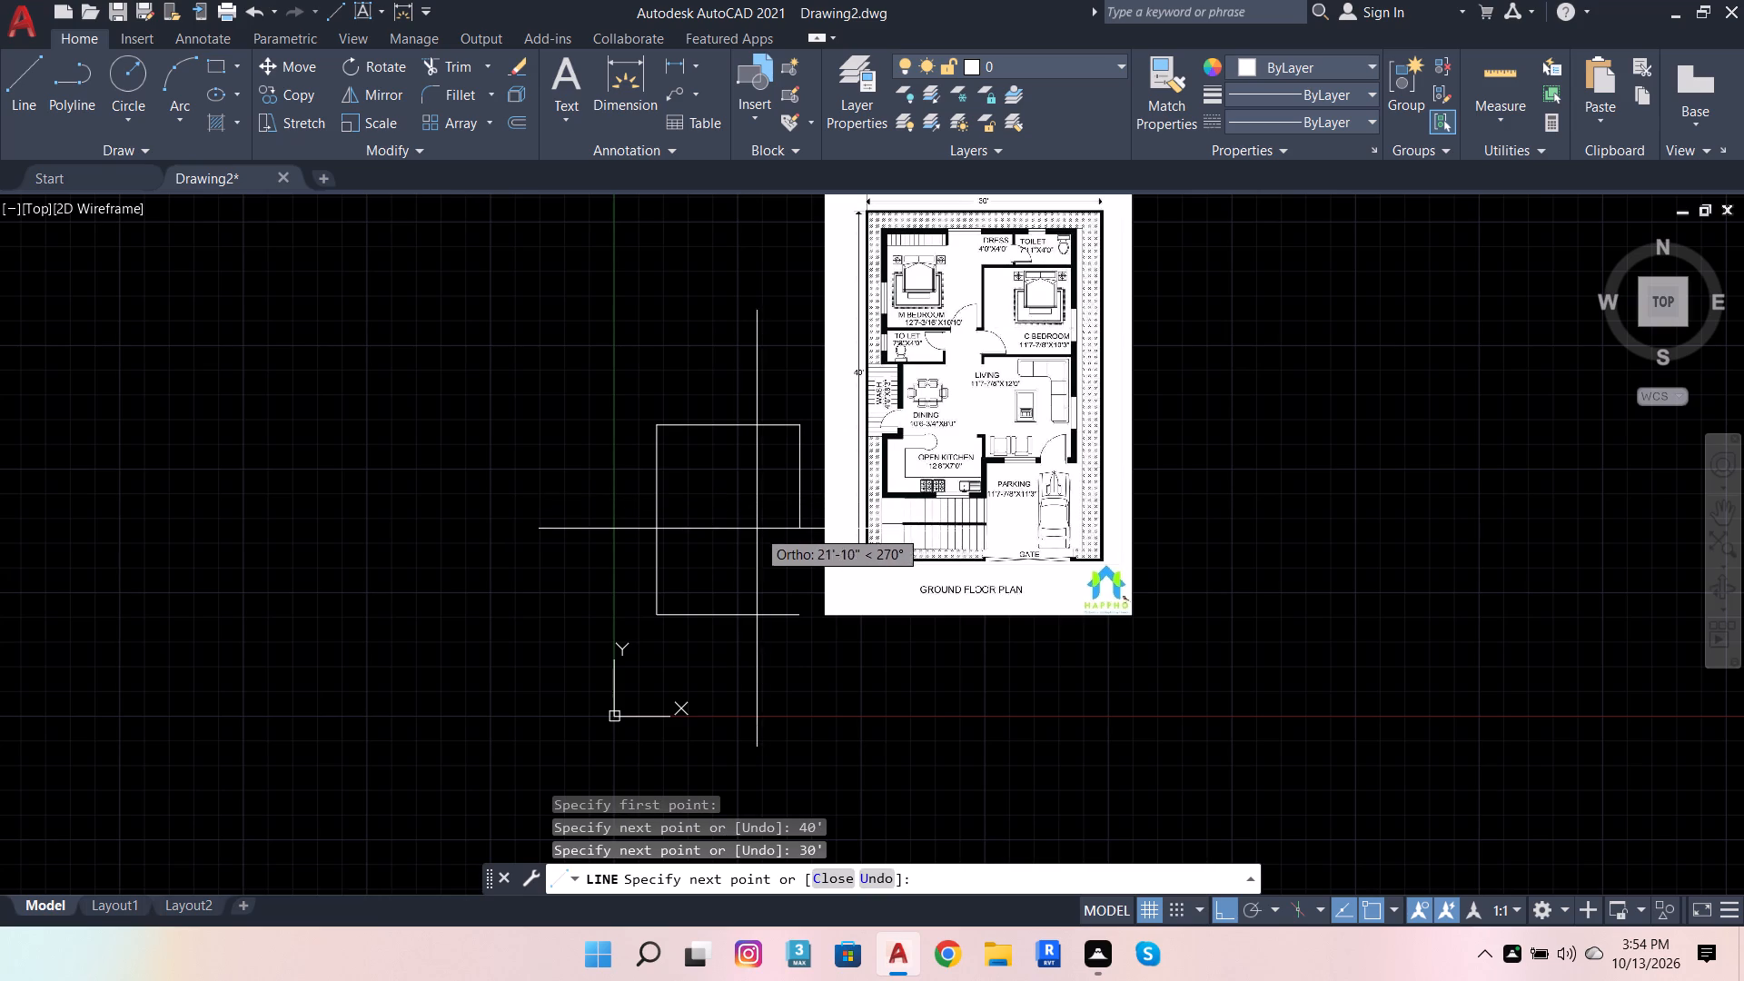
click(801, 610)
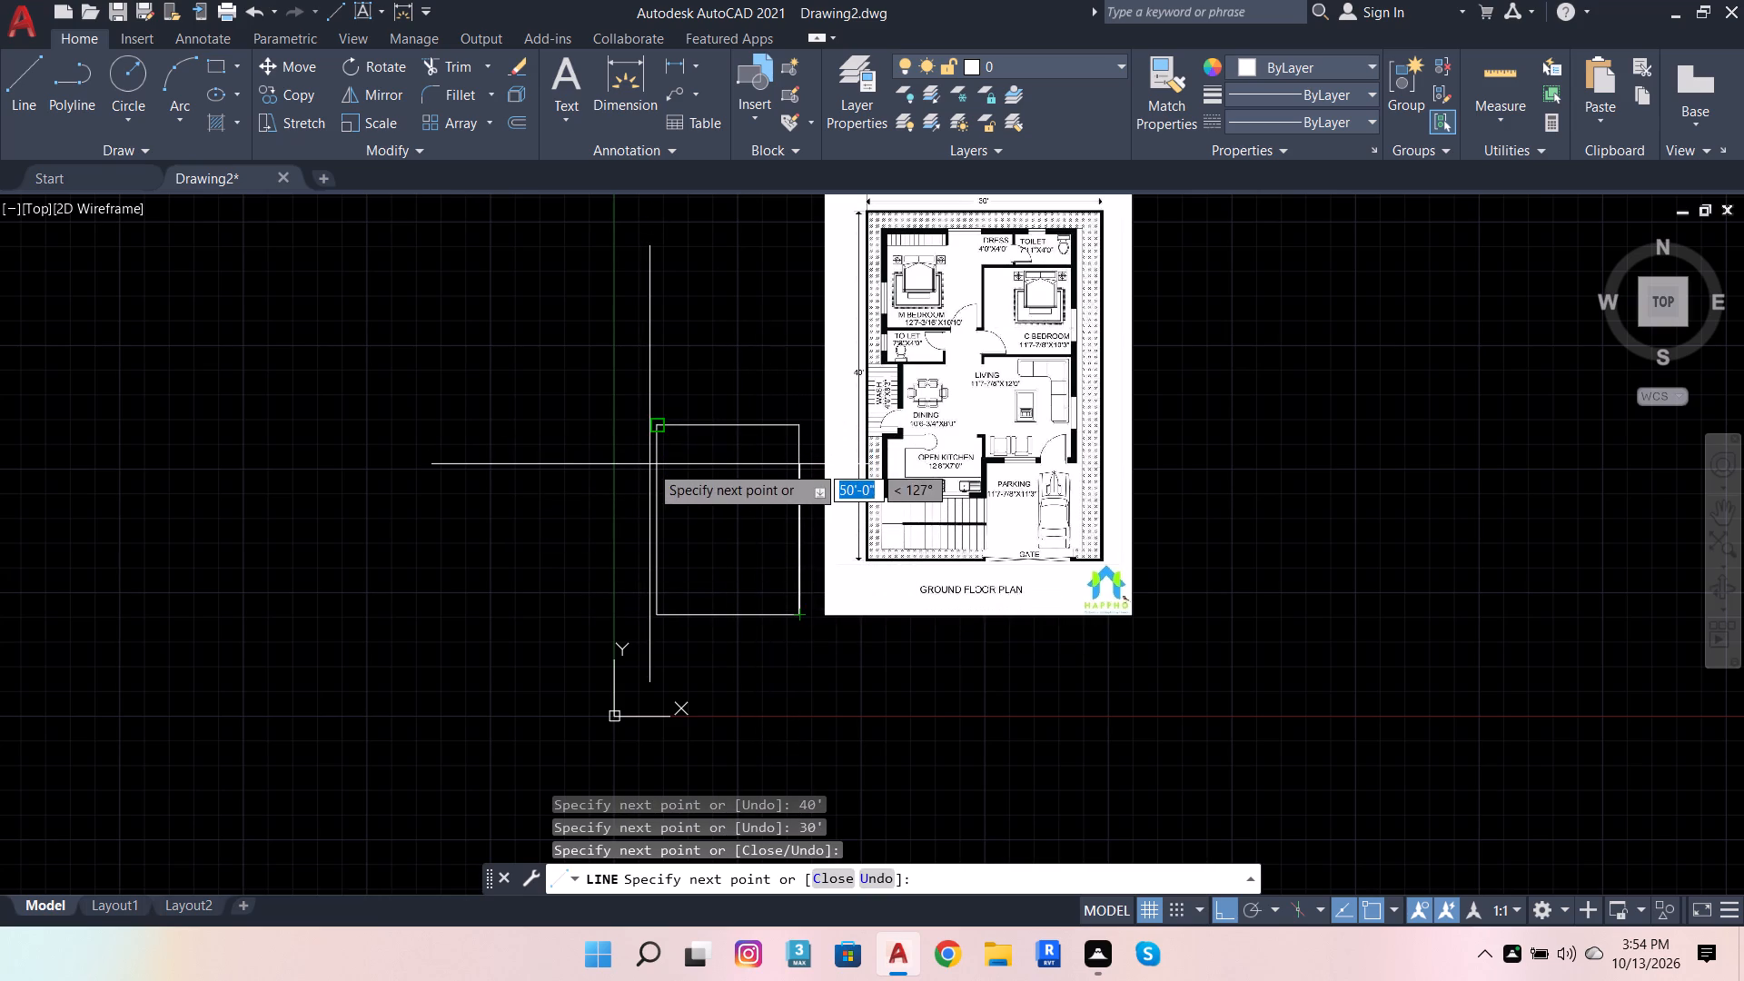
key(Escape)
key(Escape)
key(Escape)
key(Escape)
key(Escape)
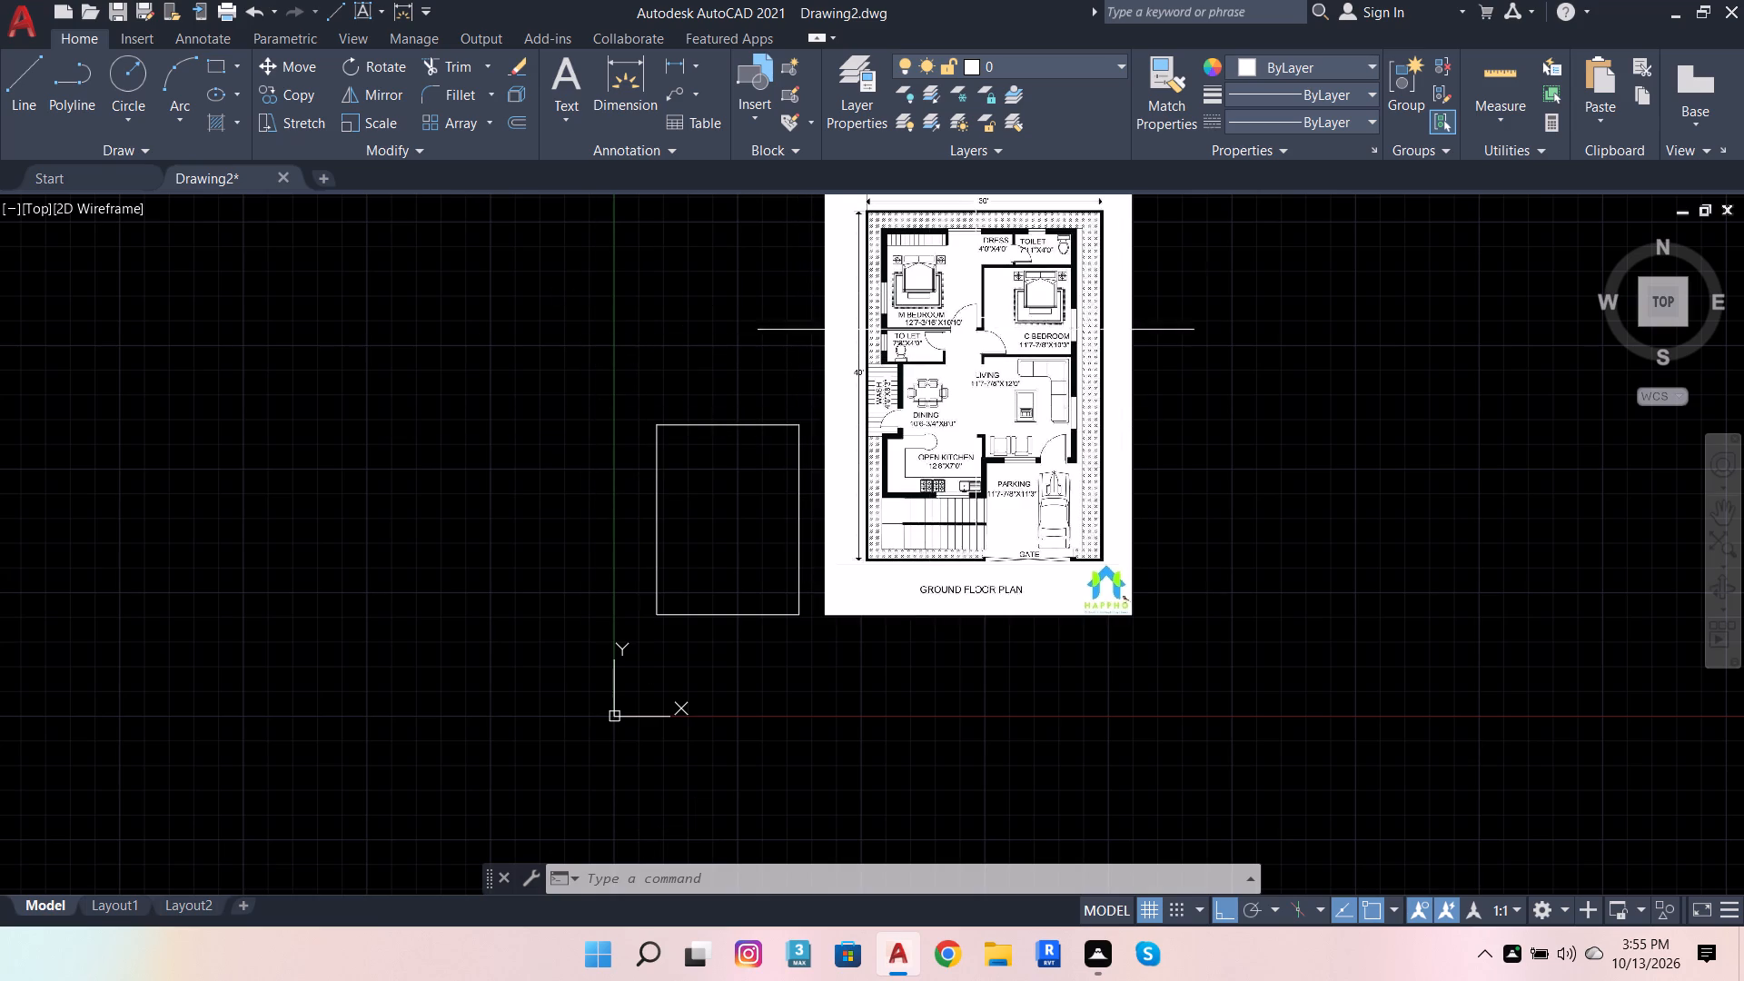
Offset the top line of the plot rectangle inward by 9".
scroll(968, 224, up, 1)
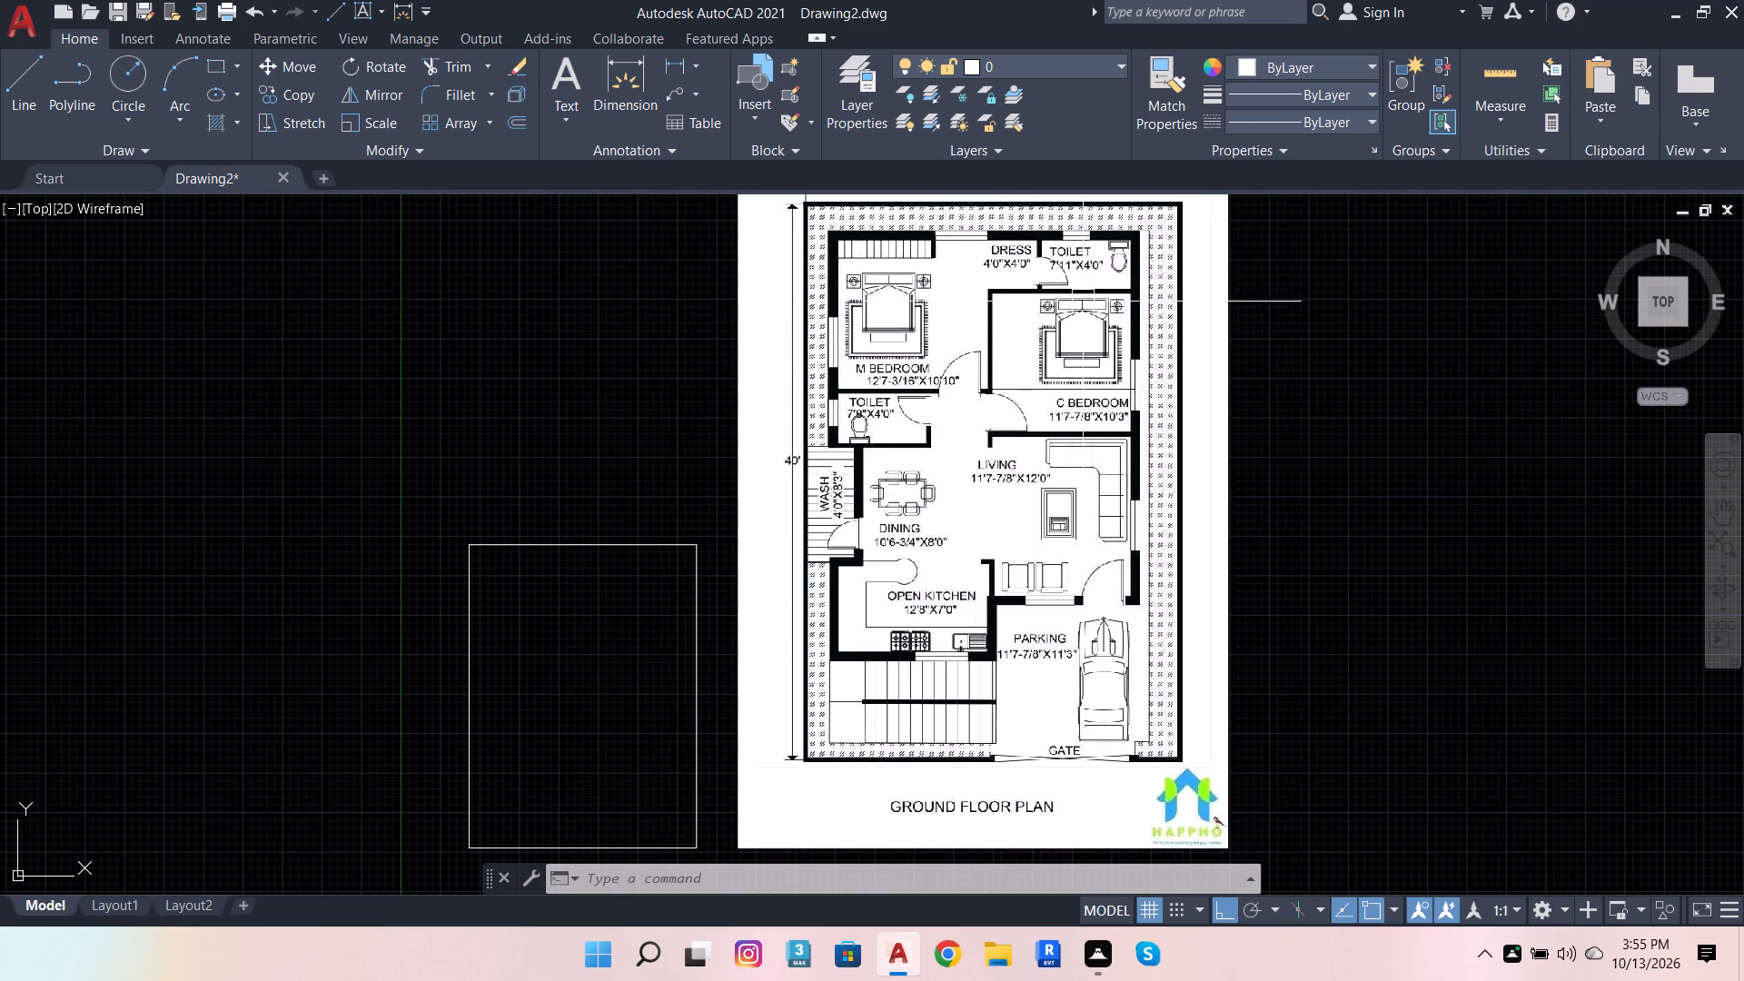
scroll(920, 365, up, 2)
scroll(938, 414, down, 2)
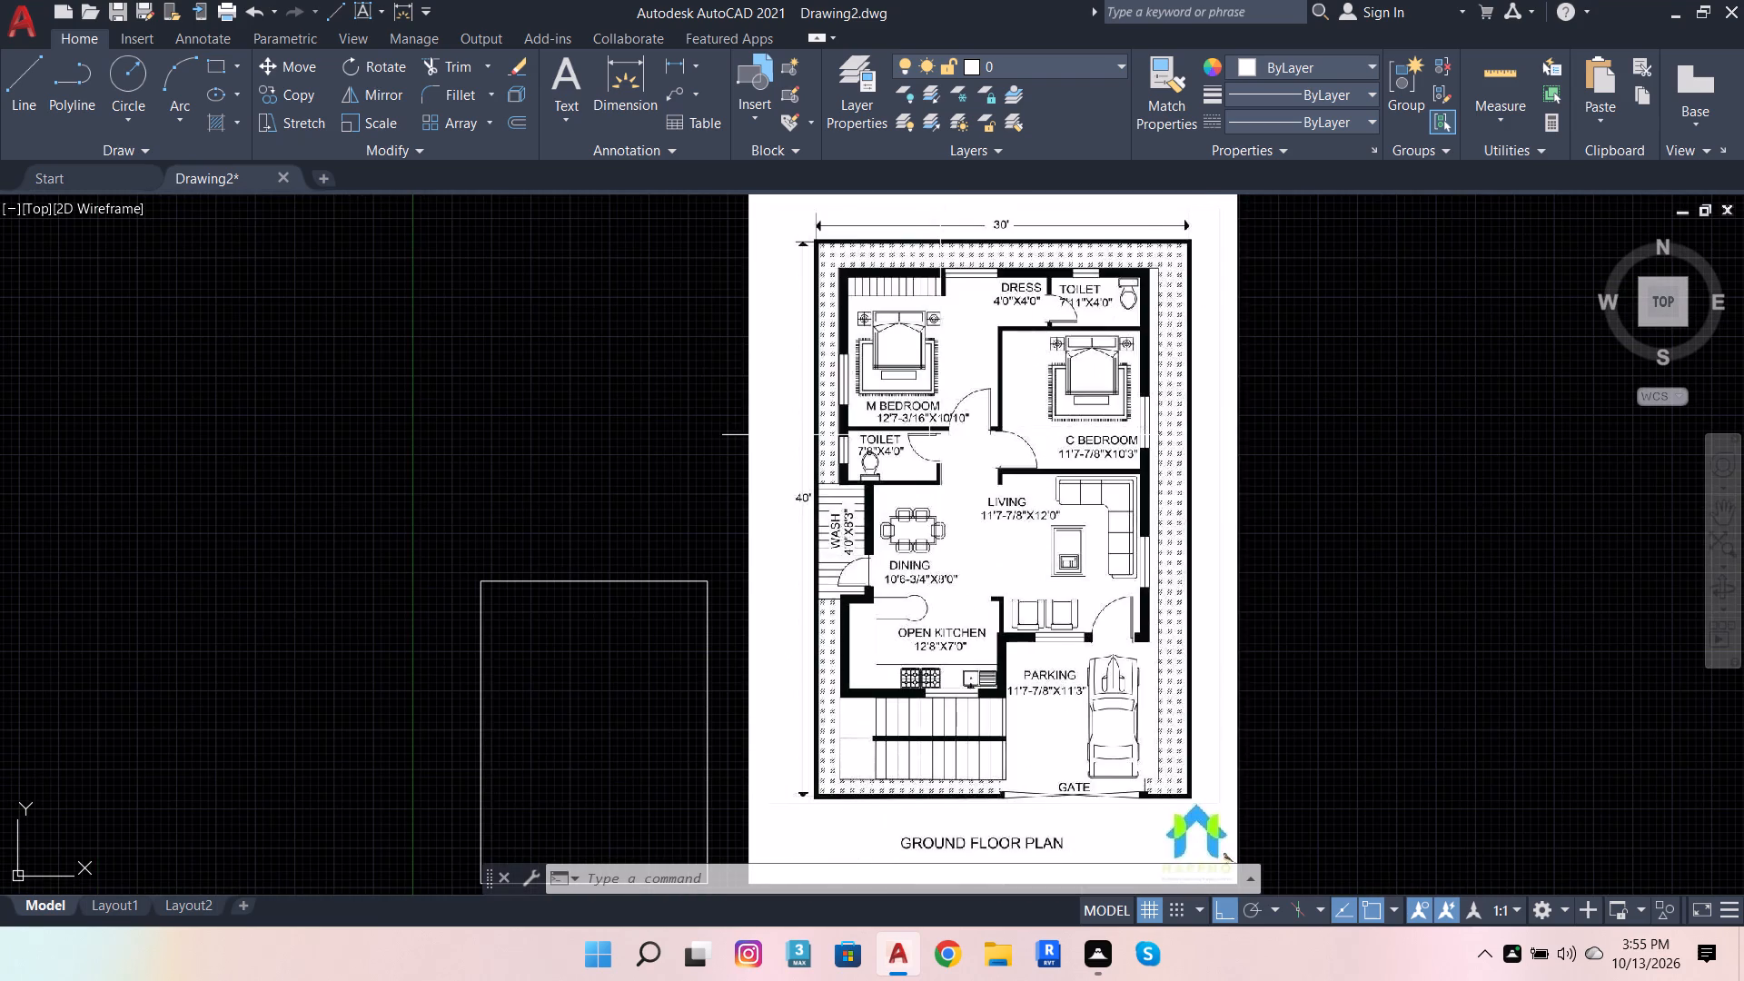
scroll(991, 312, up, 1)
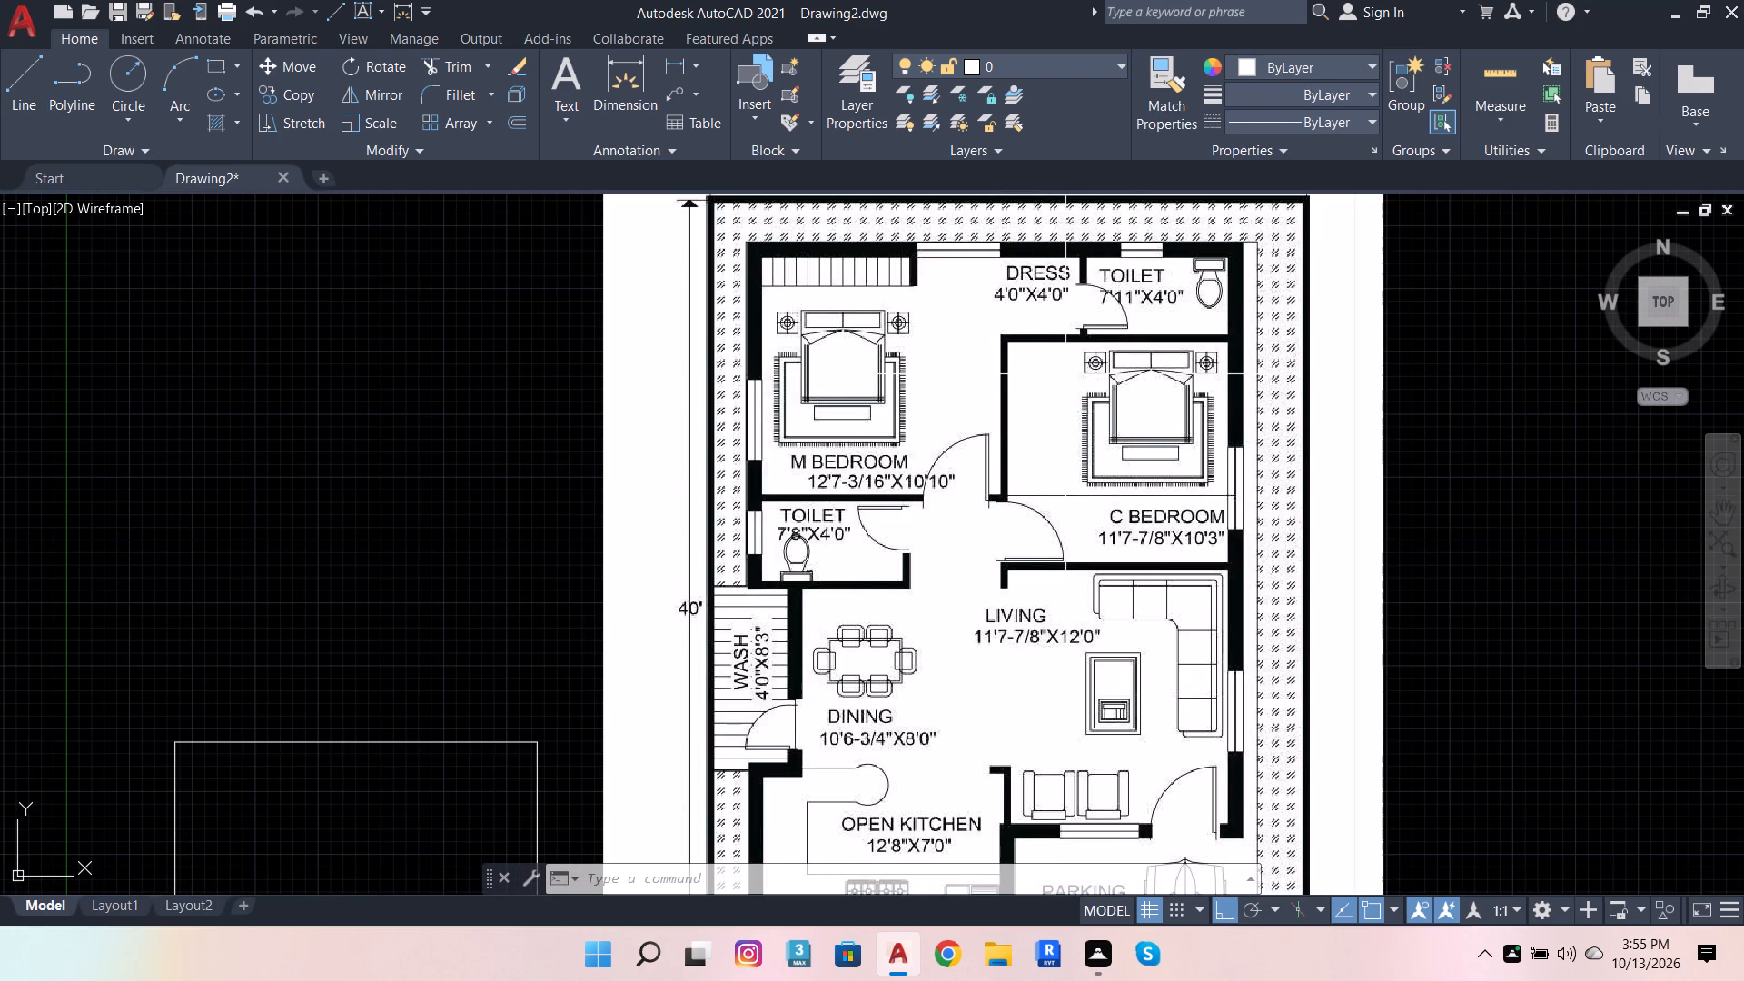
scroll(1035, 391, down, 1)
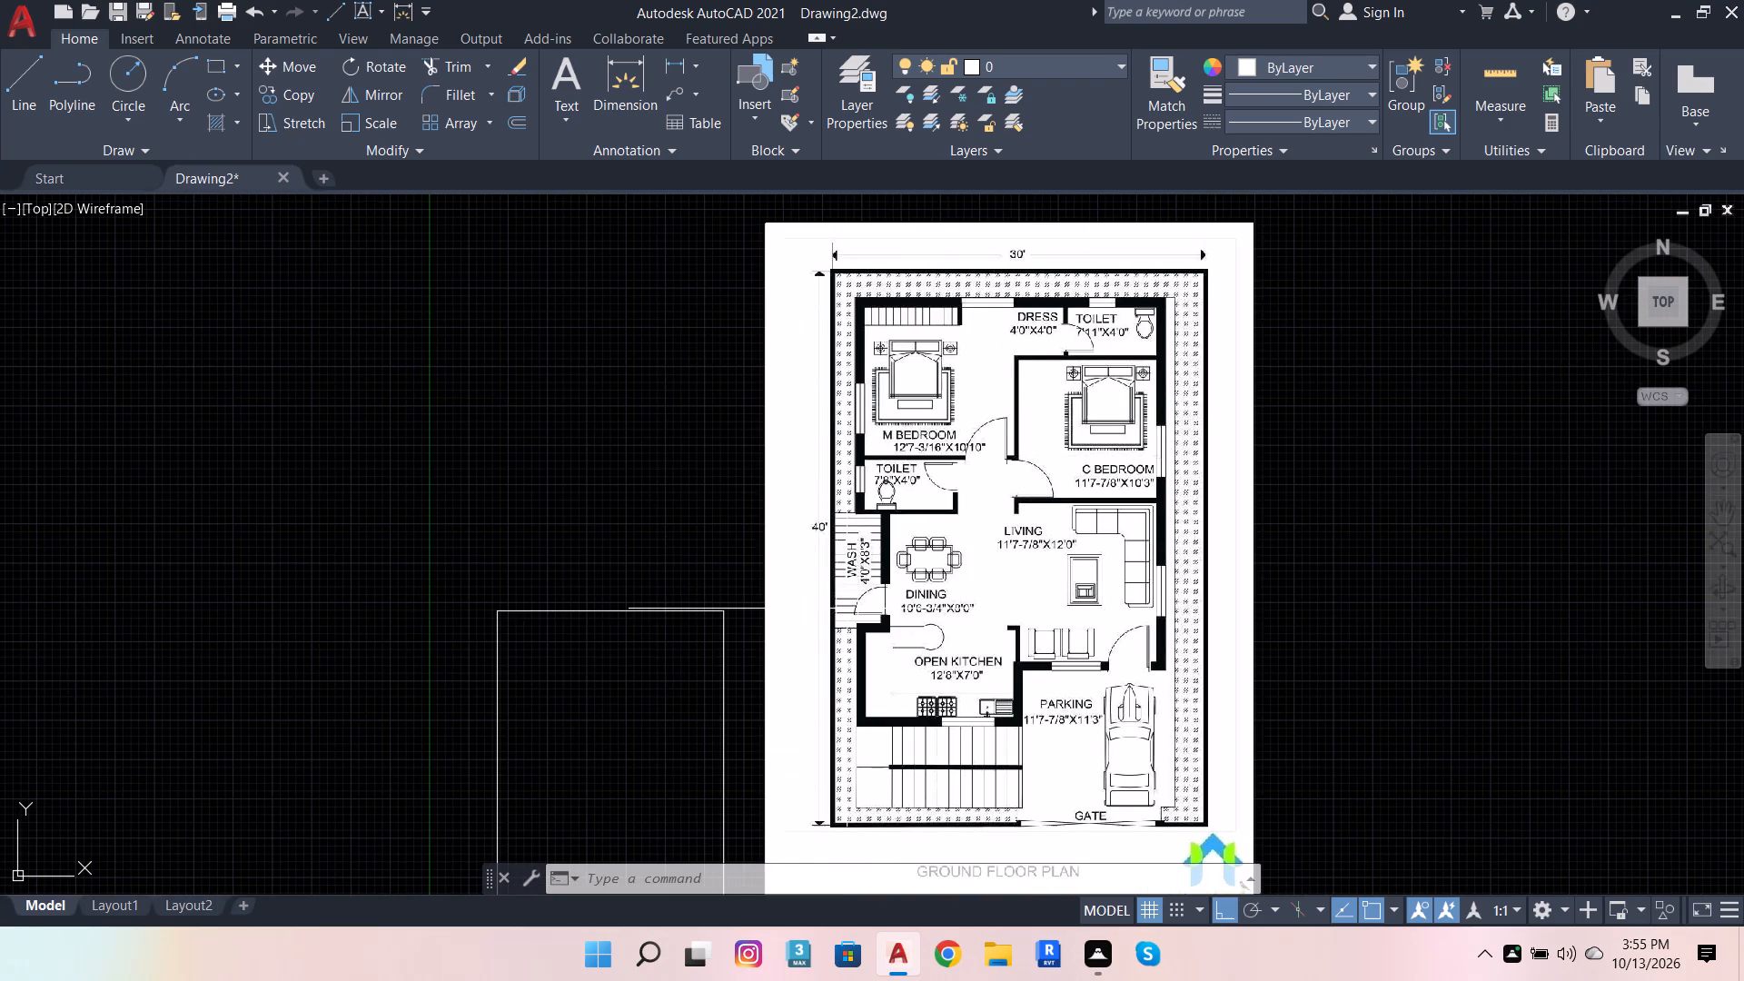
click(628, 620)
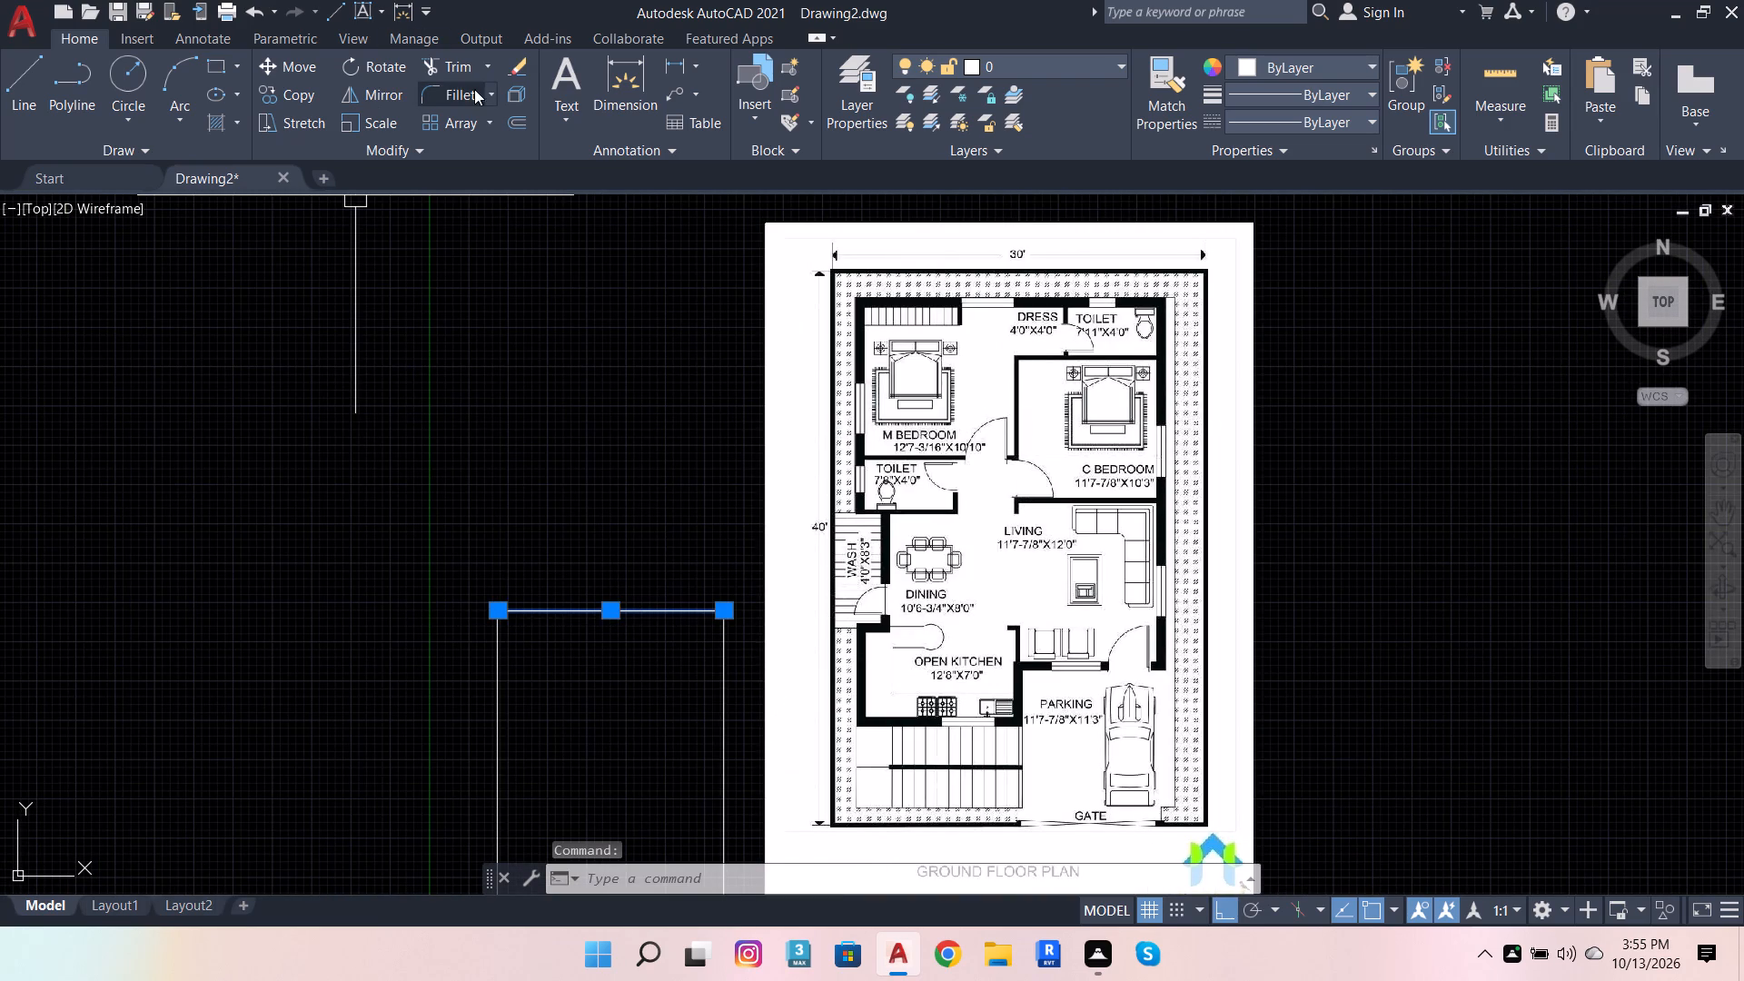
click(503, 124)
click(518, 115)
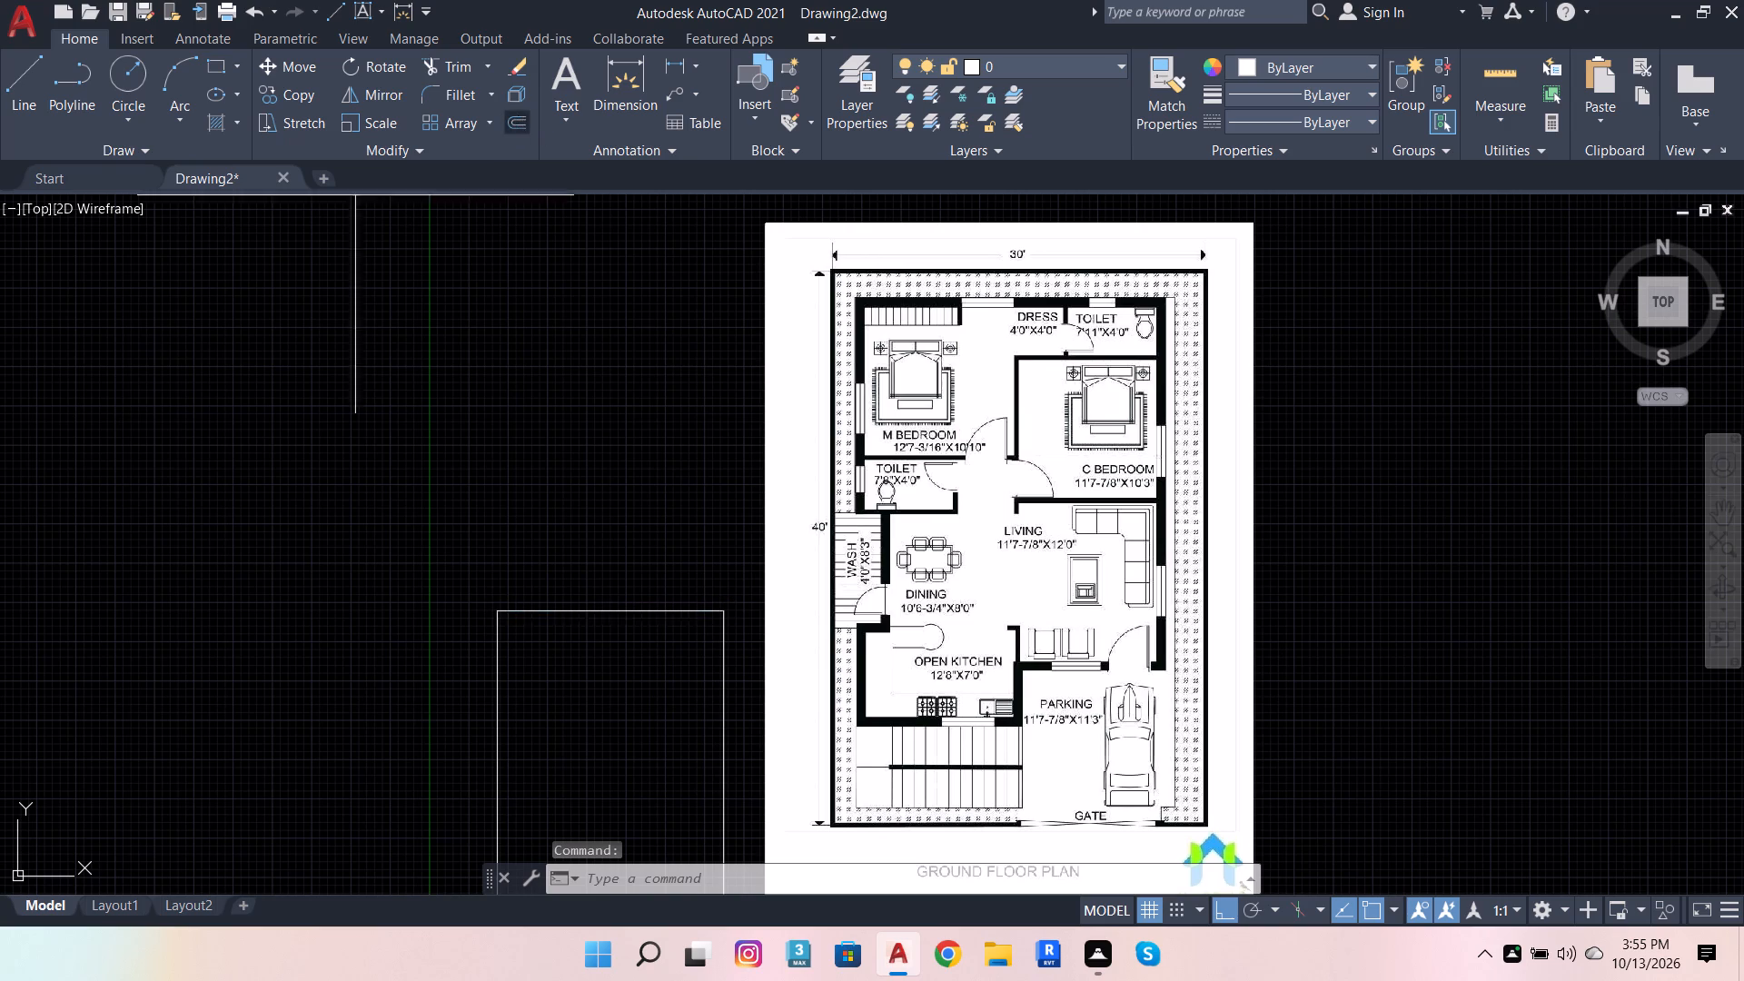
click(571, 614)
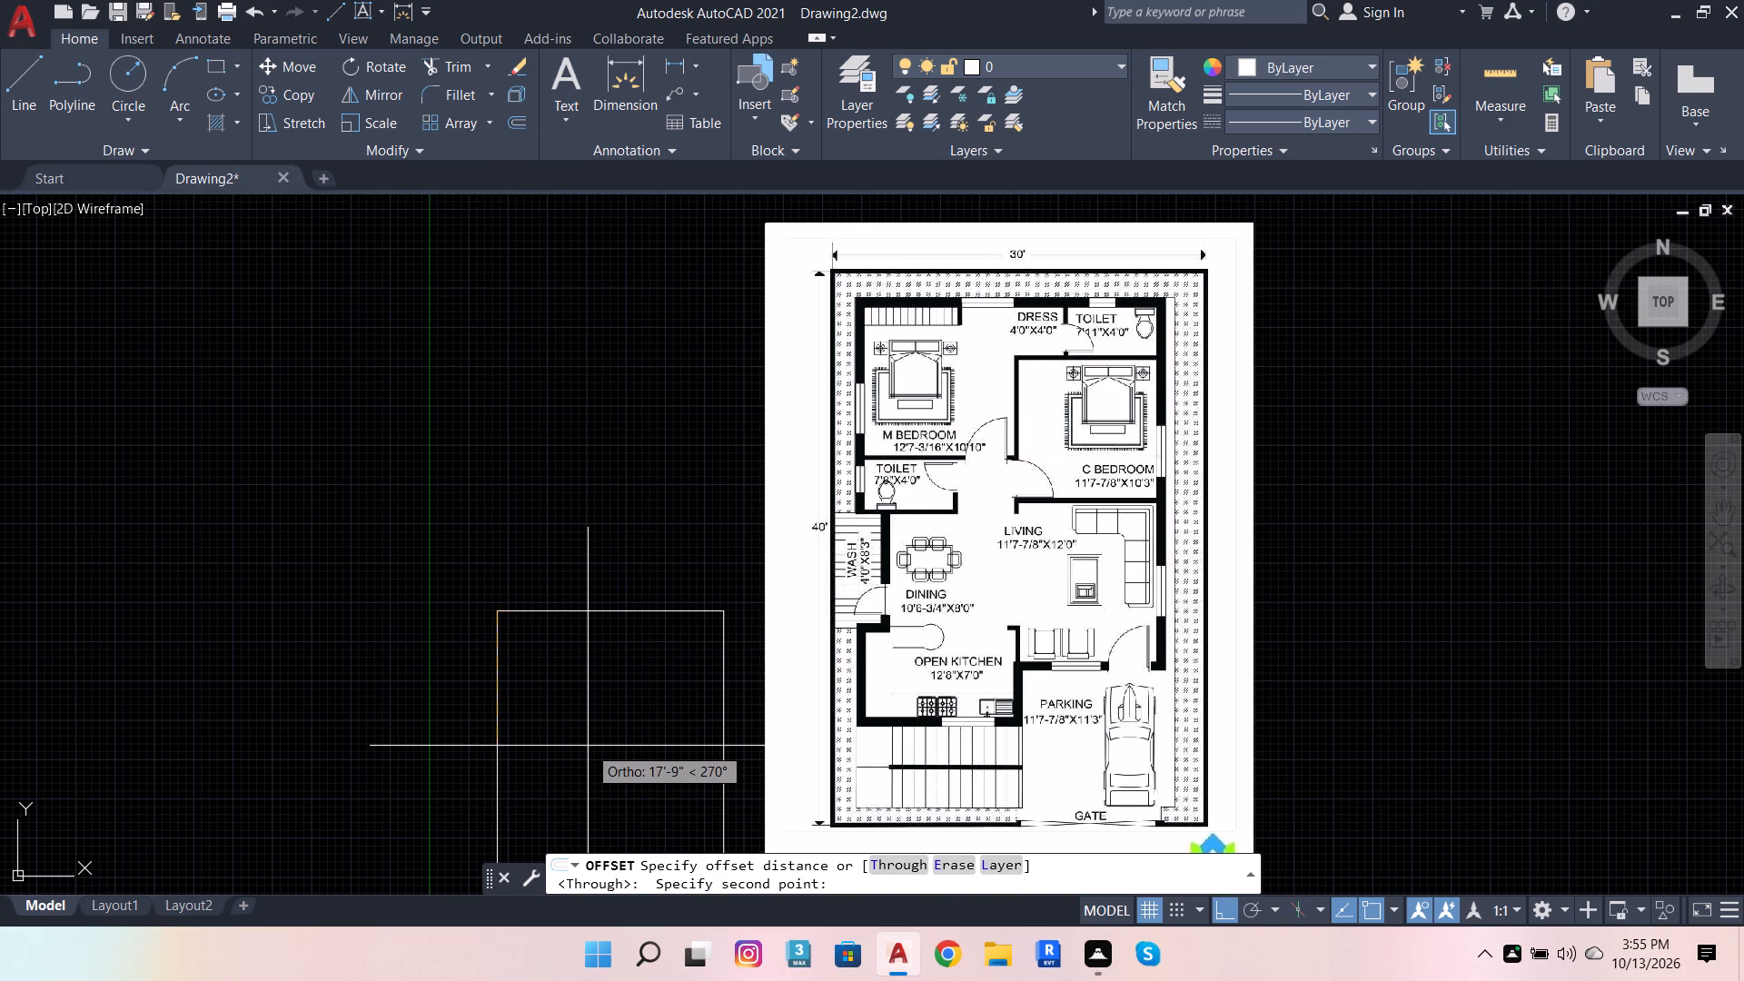
key(9)
key(Return)
click(588, 746)
Offset the left, right and bottom lines of the plot rectangle inward by the same 9" distance.
scroll(534, 467, down, 2)
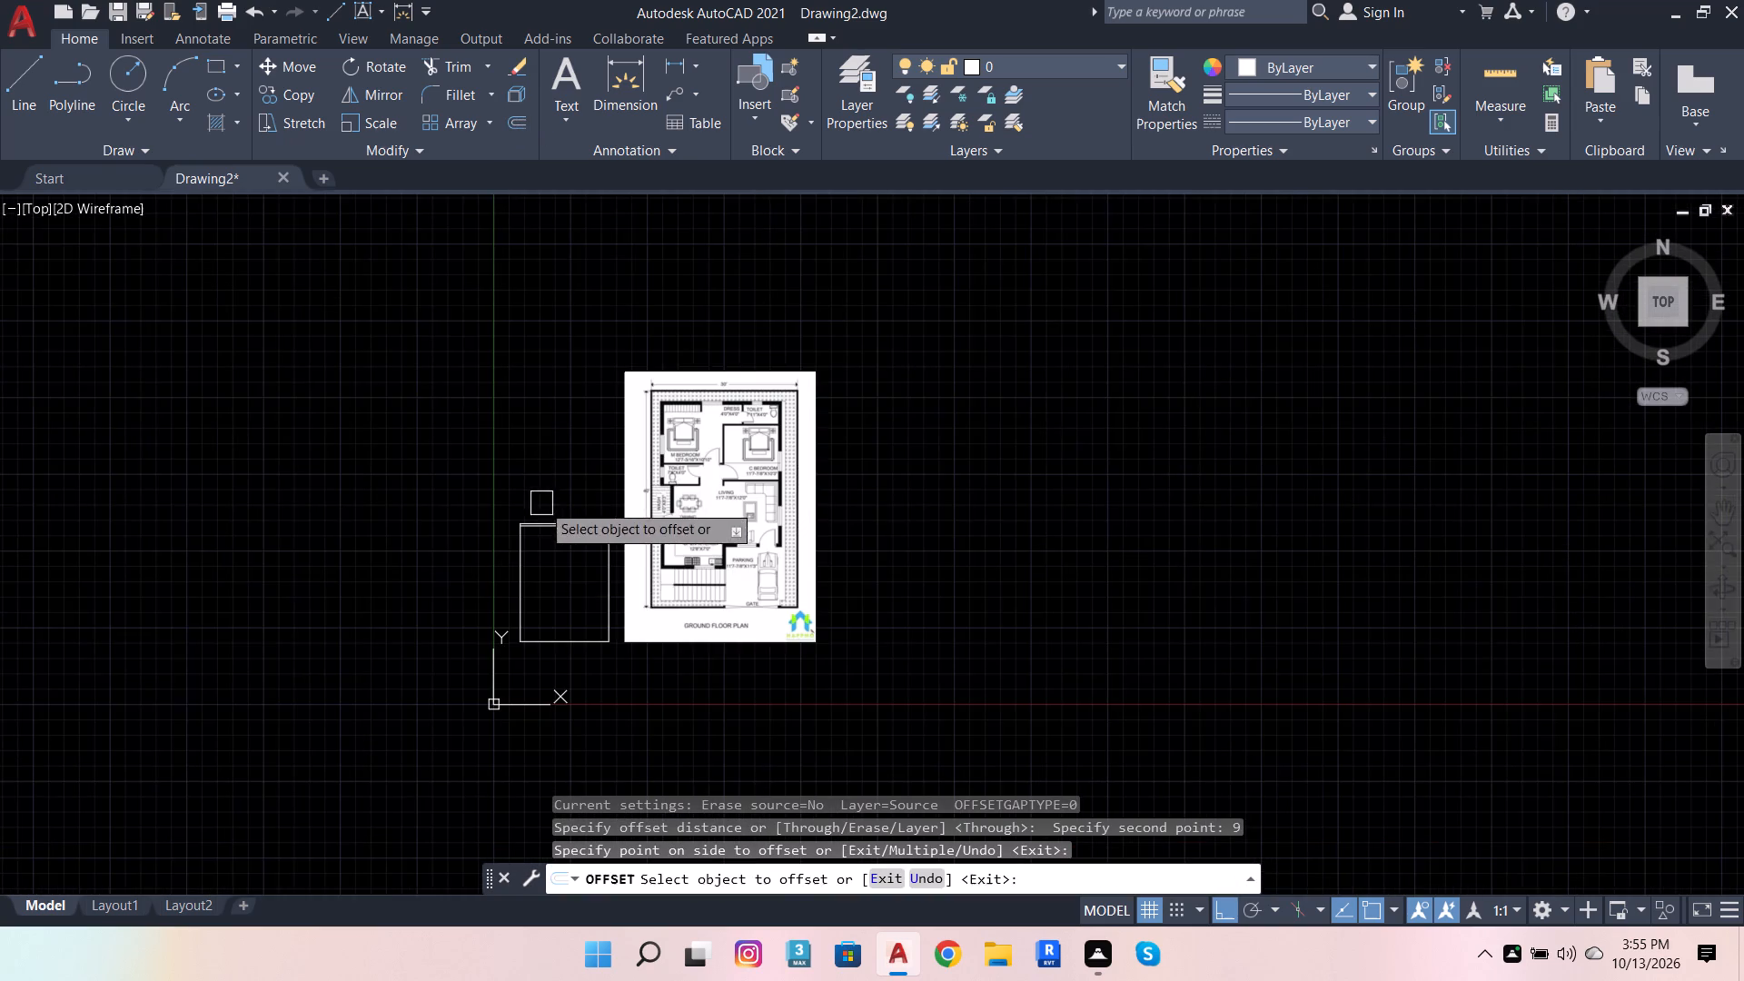
scroll(525, 587, up, 2)
click(511, 572)
click(575, 552)
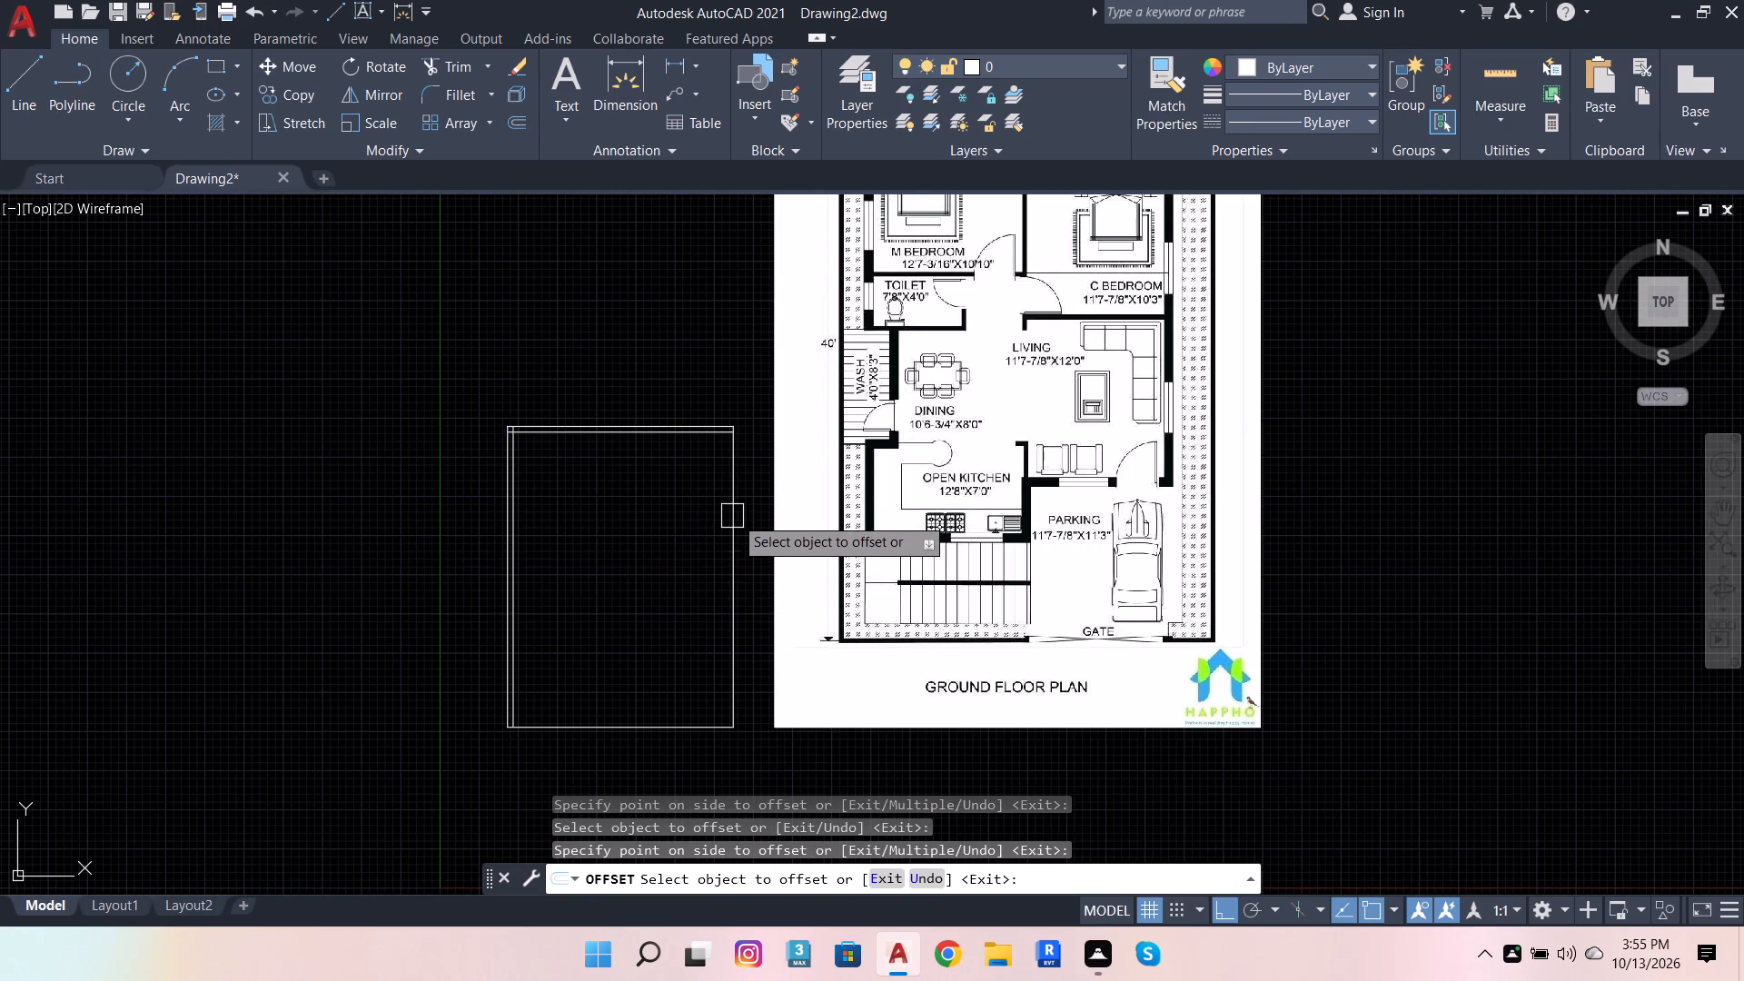
click(740, 526)
click(675, 543)
click(704, 725)
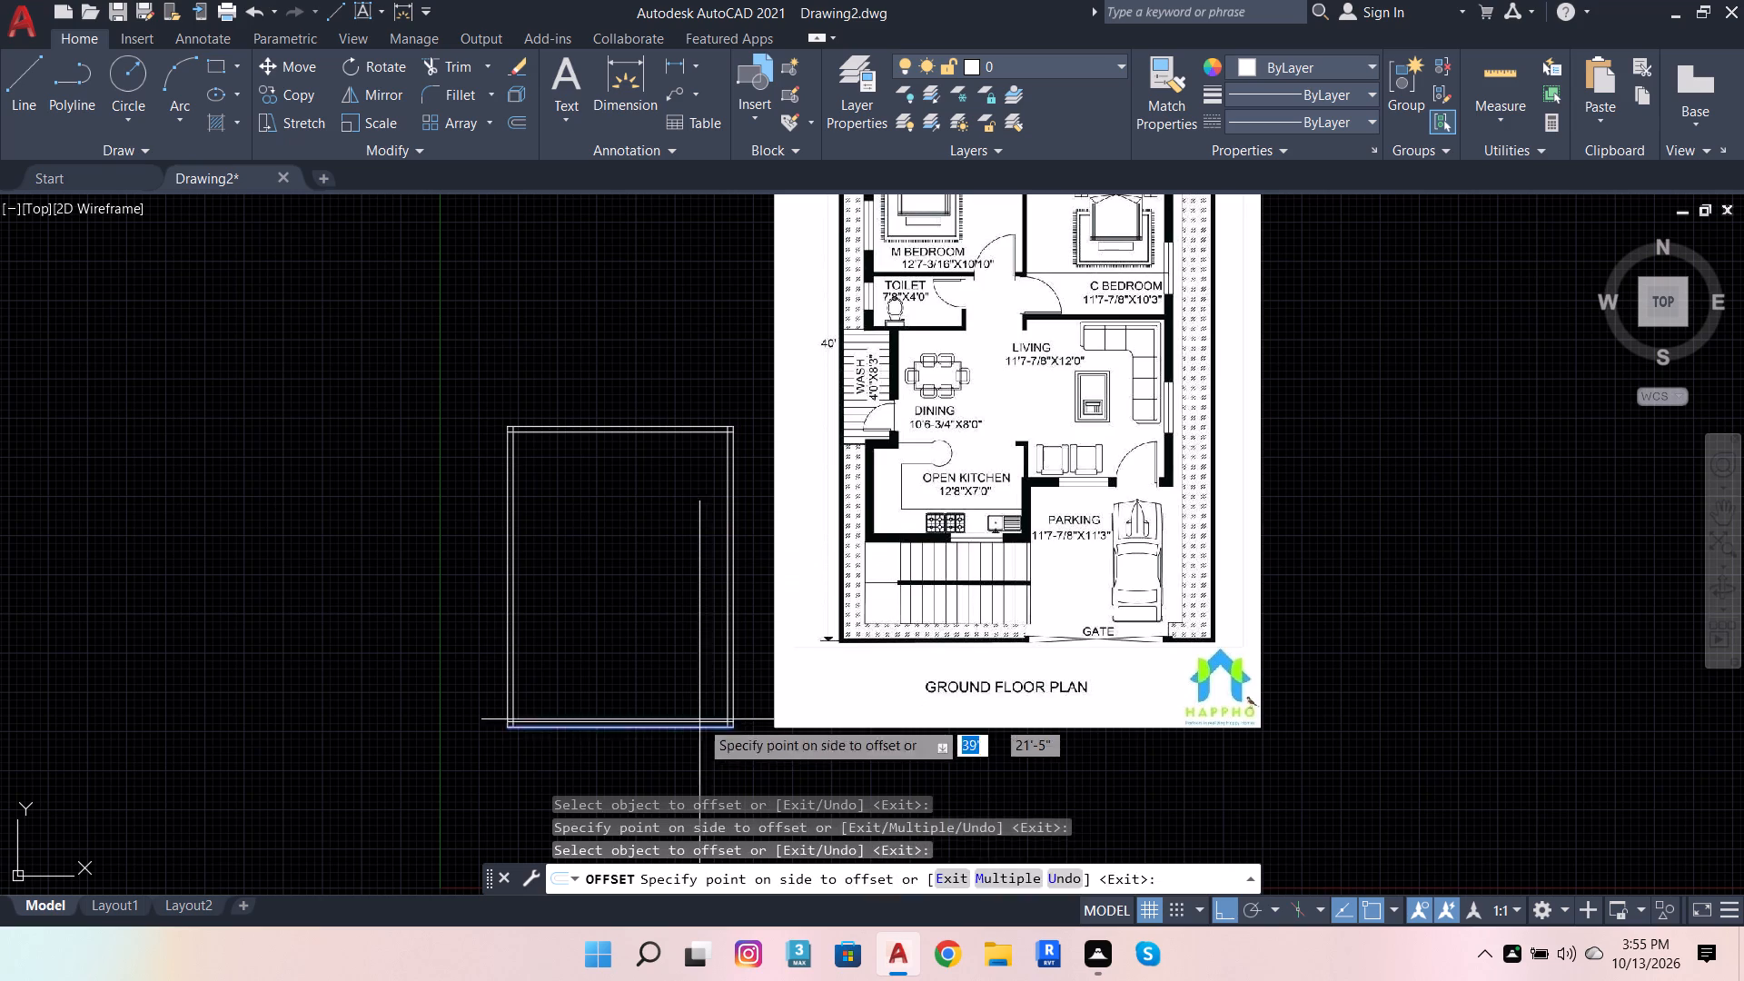
click(665, 635)
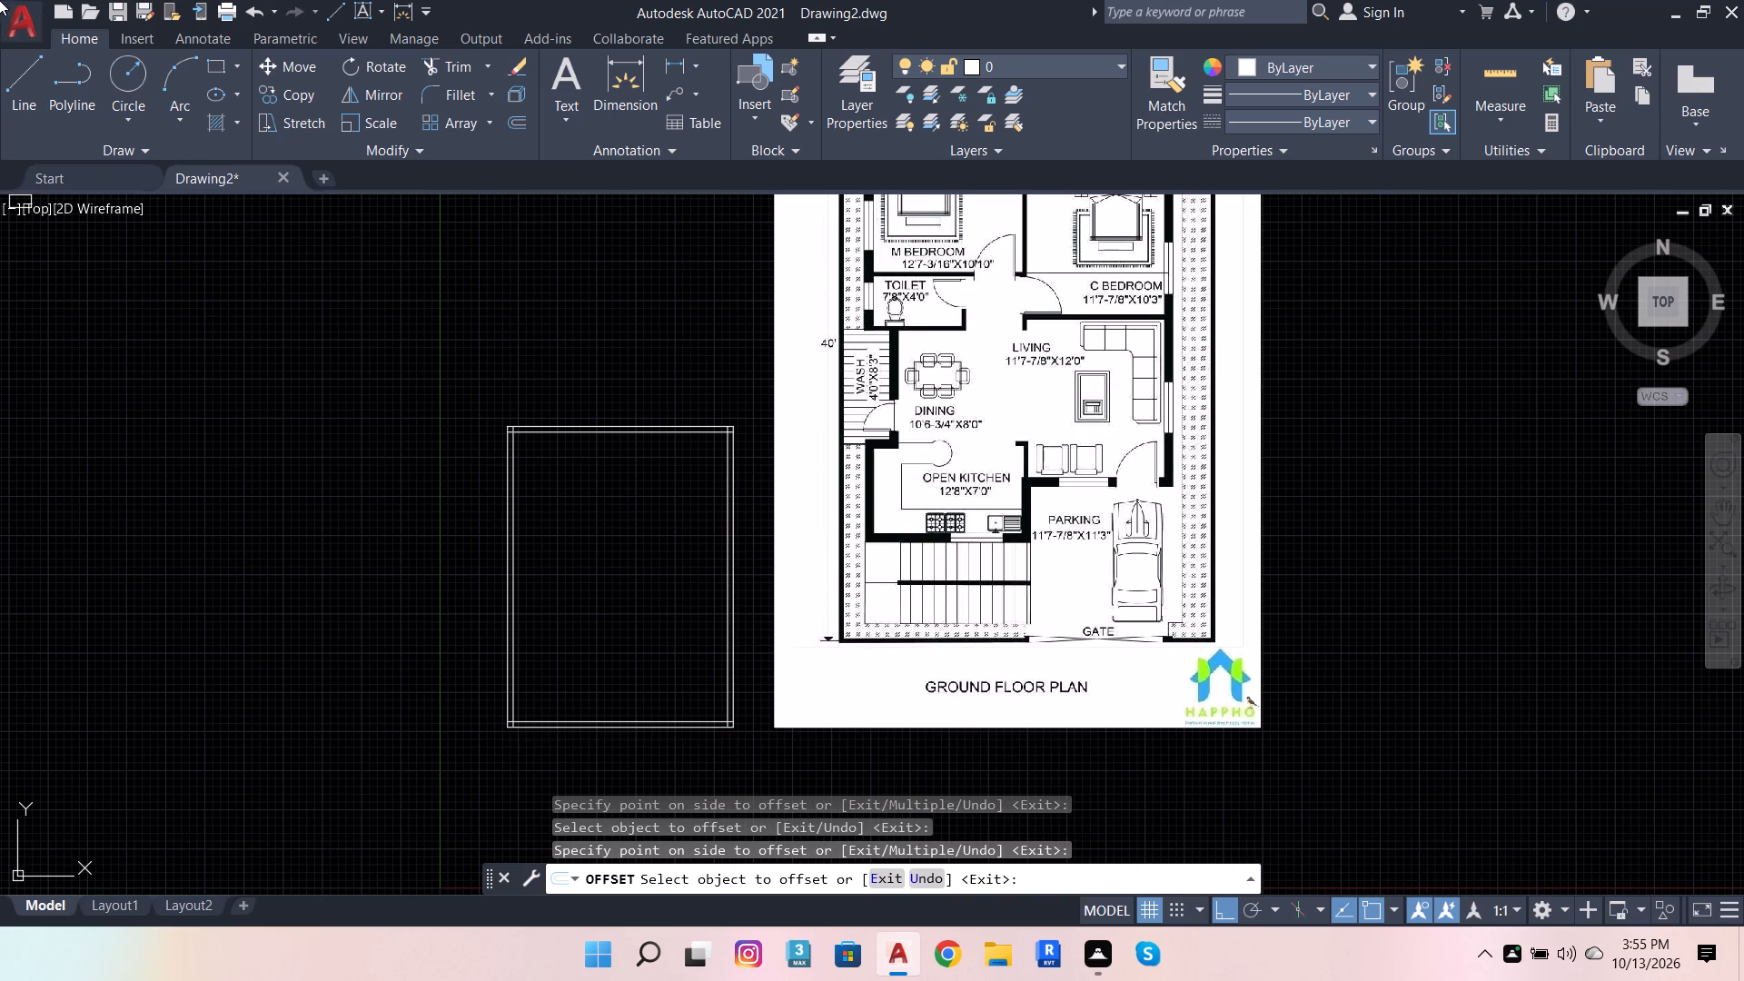
Trim the overshooting ends of the inner wall lines at the two top corners of the plot rectangle.
click(466, 71)
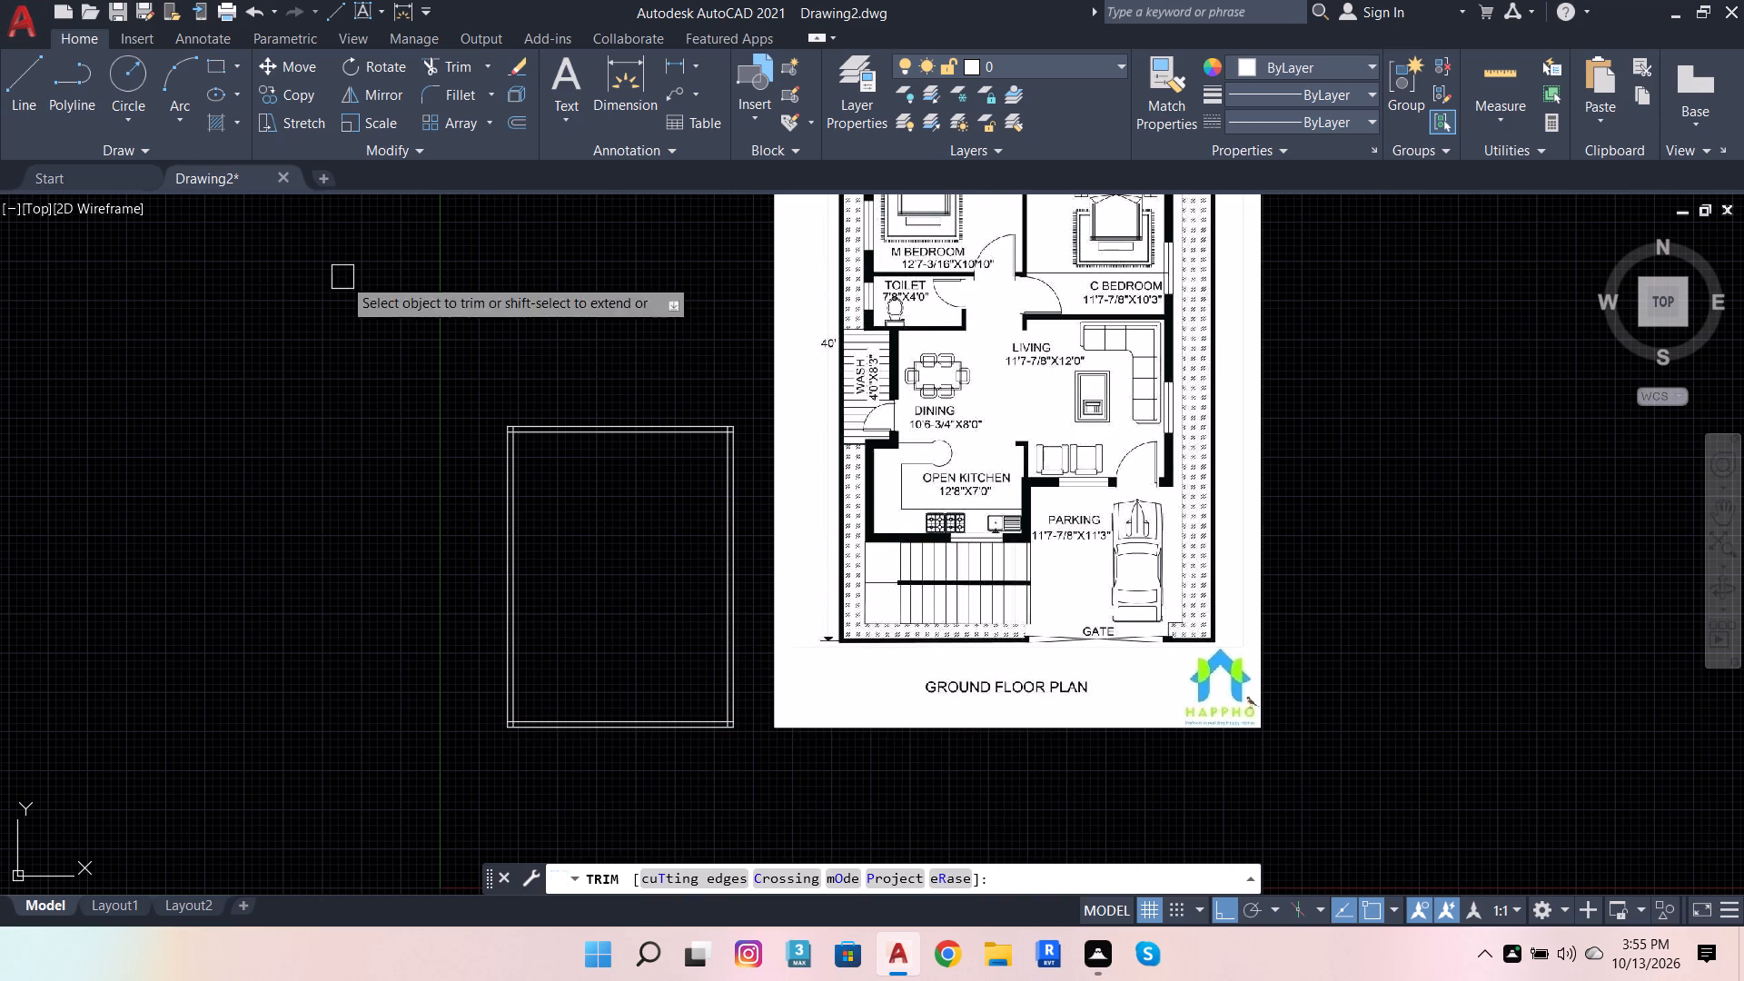
scroll(408, 380, up, 4)
scroll(964, 461, up, 3)
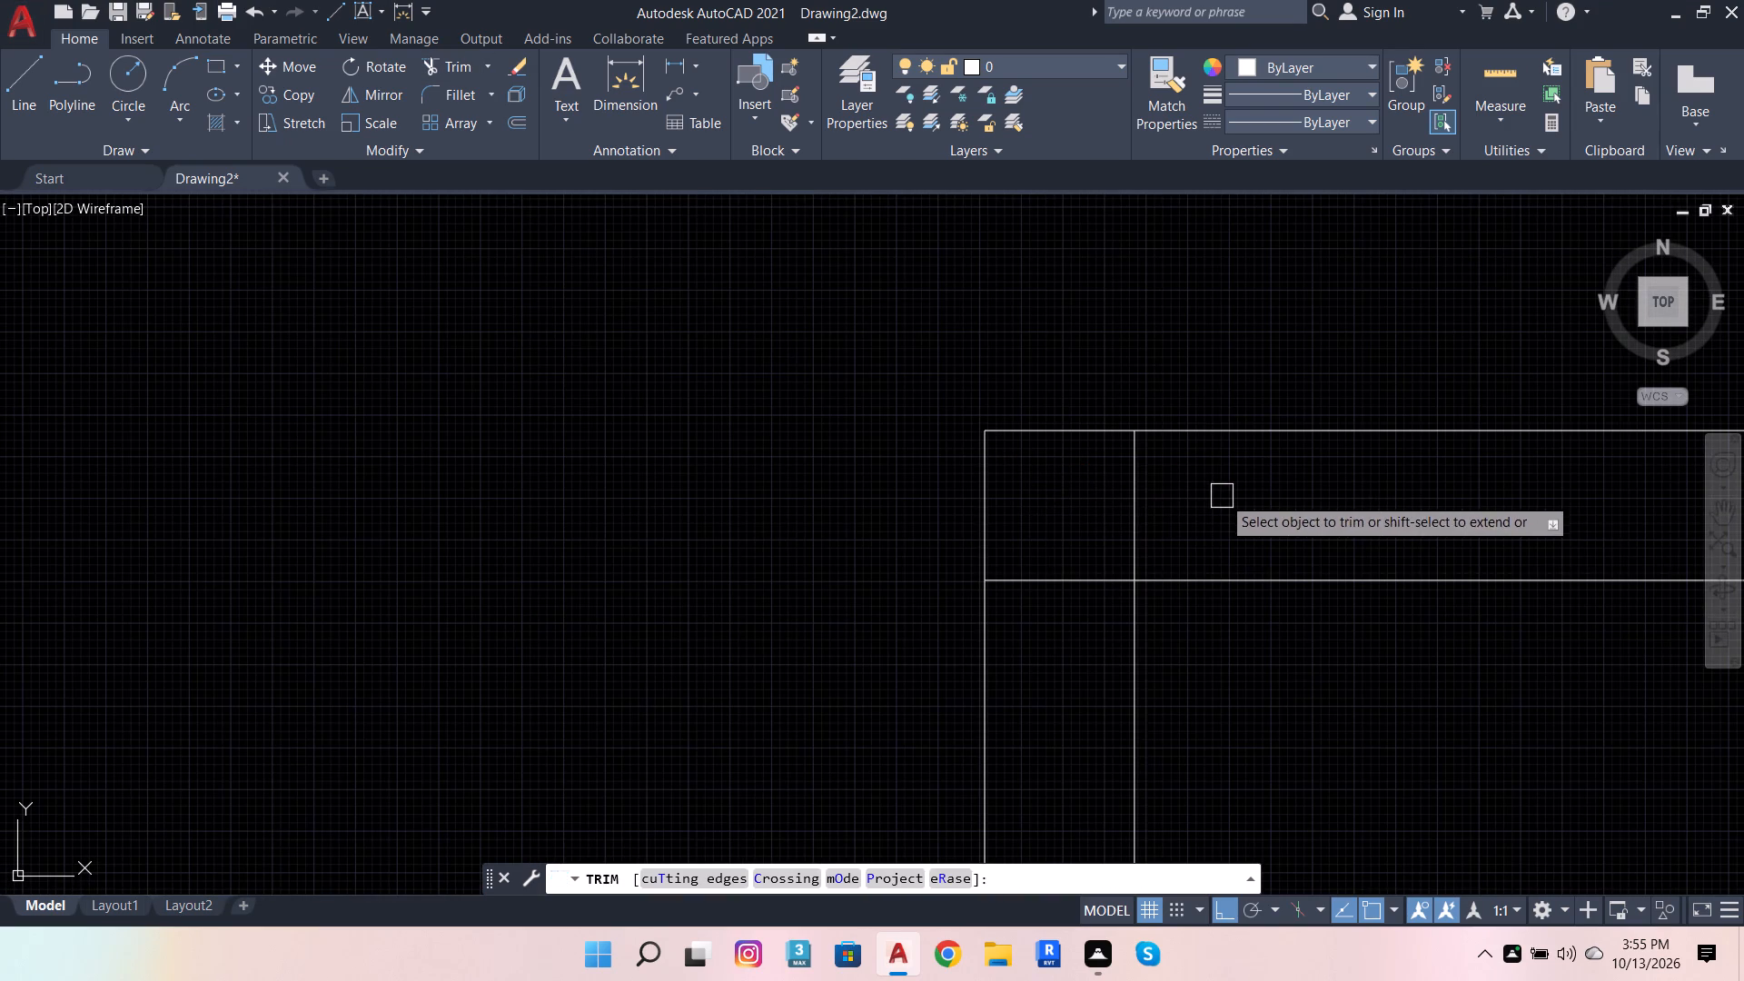
drag(1222, 496, 1089, 681)
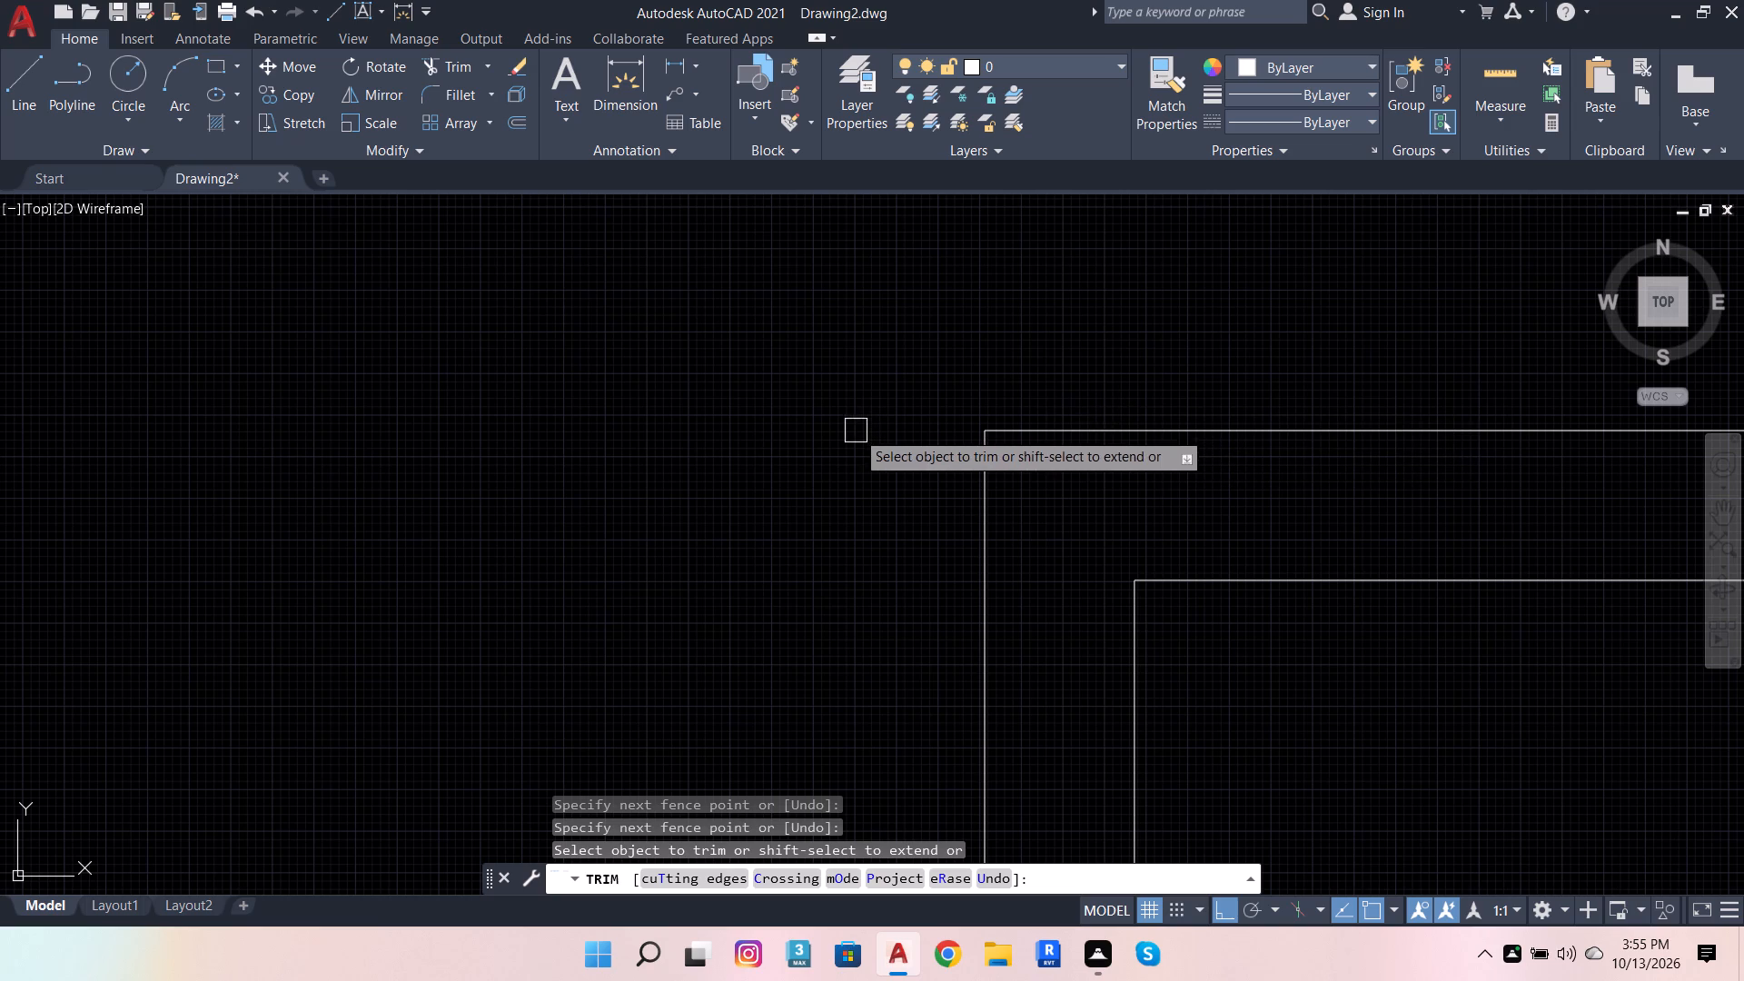
scroll(597, 520, down, 2)
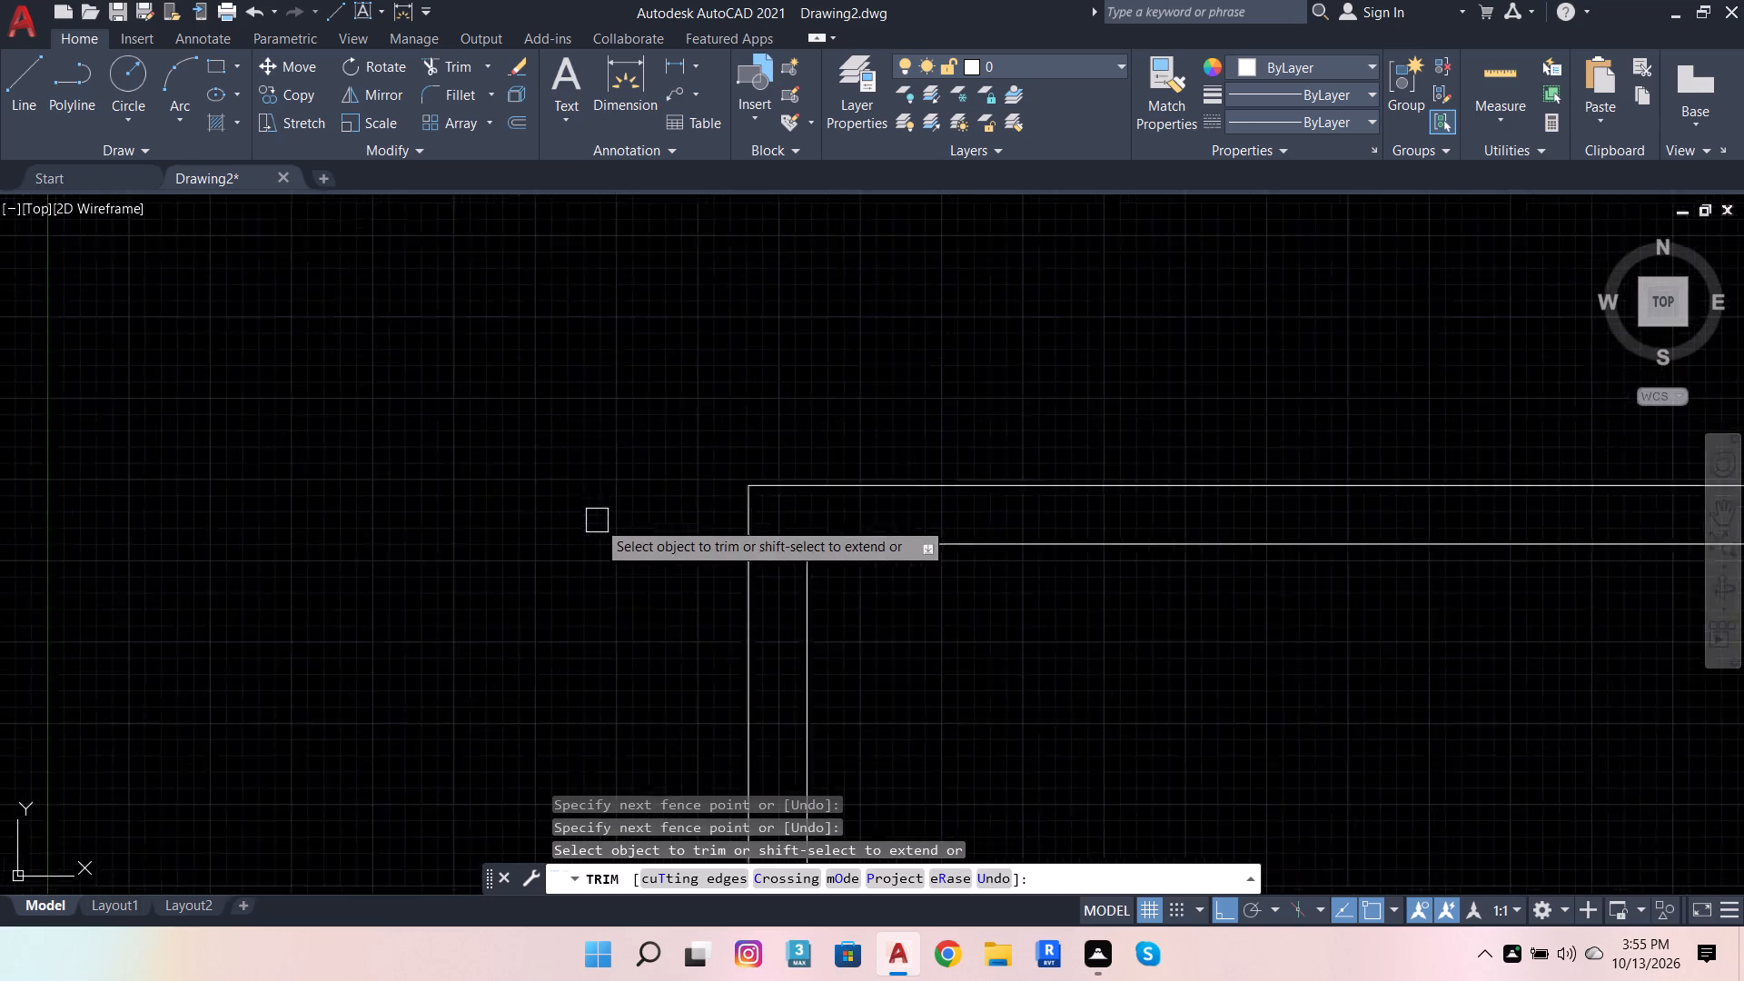
scroll(597, 520, down, 3)
scroll(1189, 570, up, 3)
click(1184, 378)
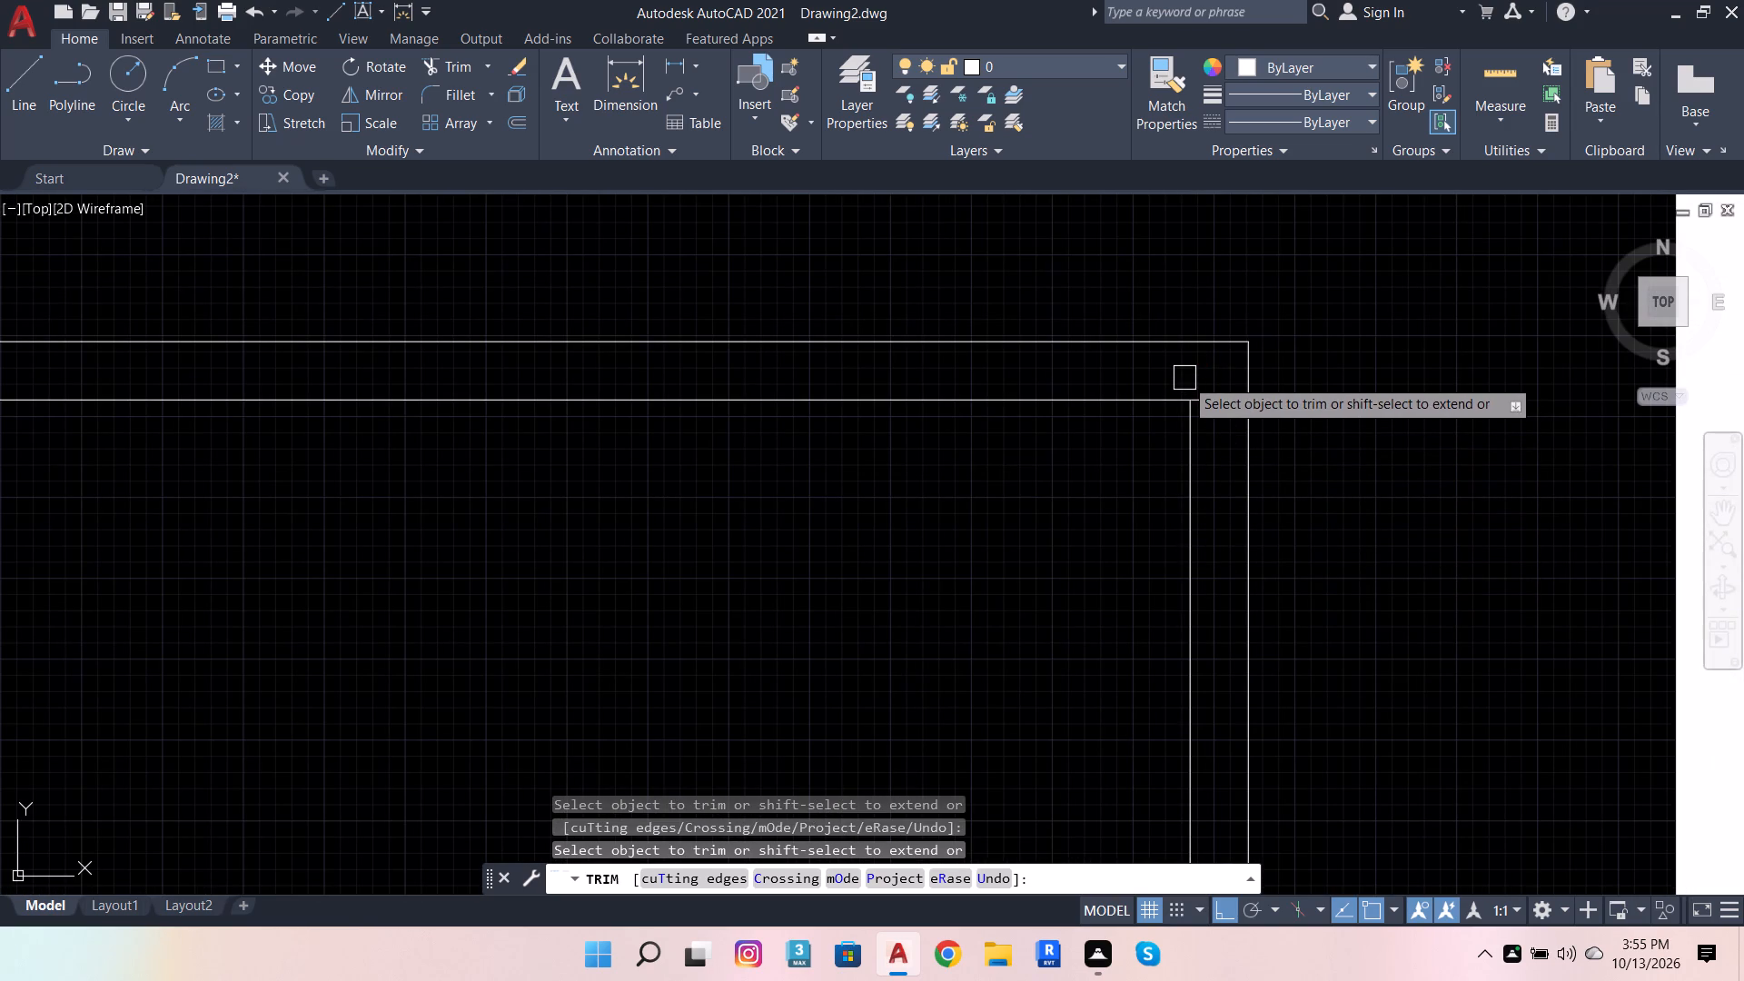
click(1211, 394)
Trim the overshooting ends of the inner wall lines at the bottom-right and bottom-left corners.
scroll(1310, 329, down, 5)
scroll(1328, 638, up, 3)
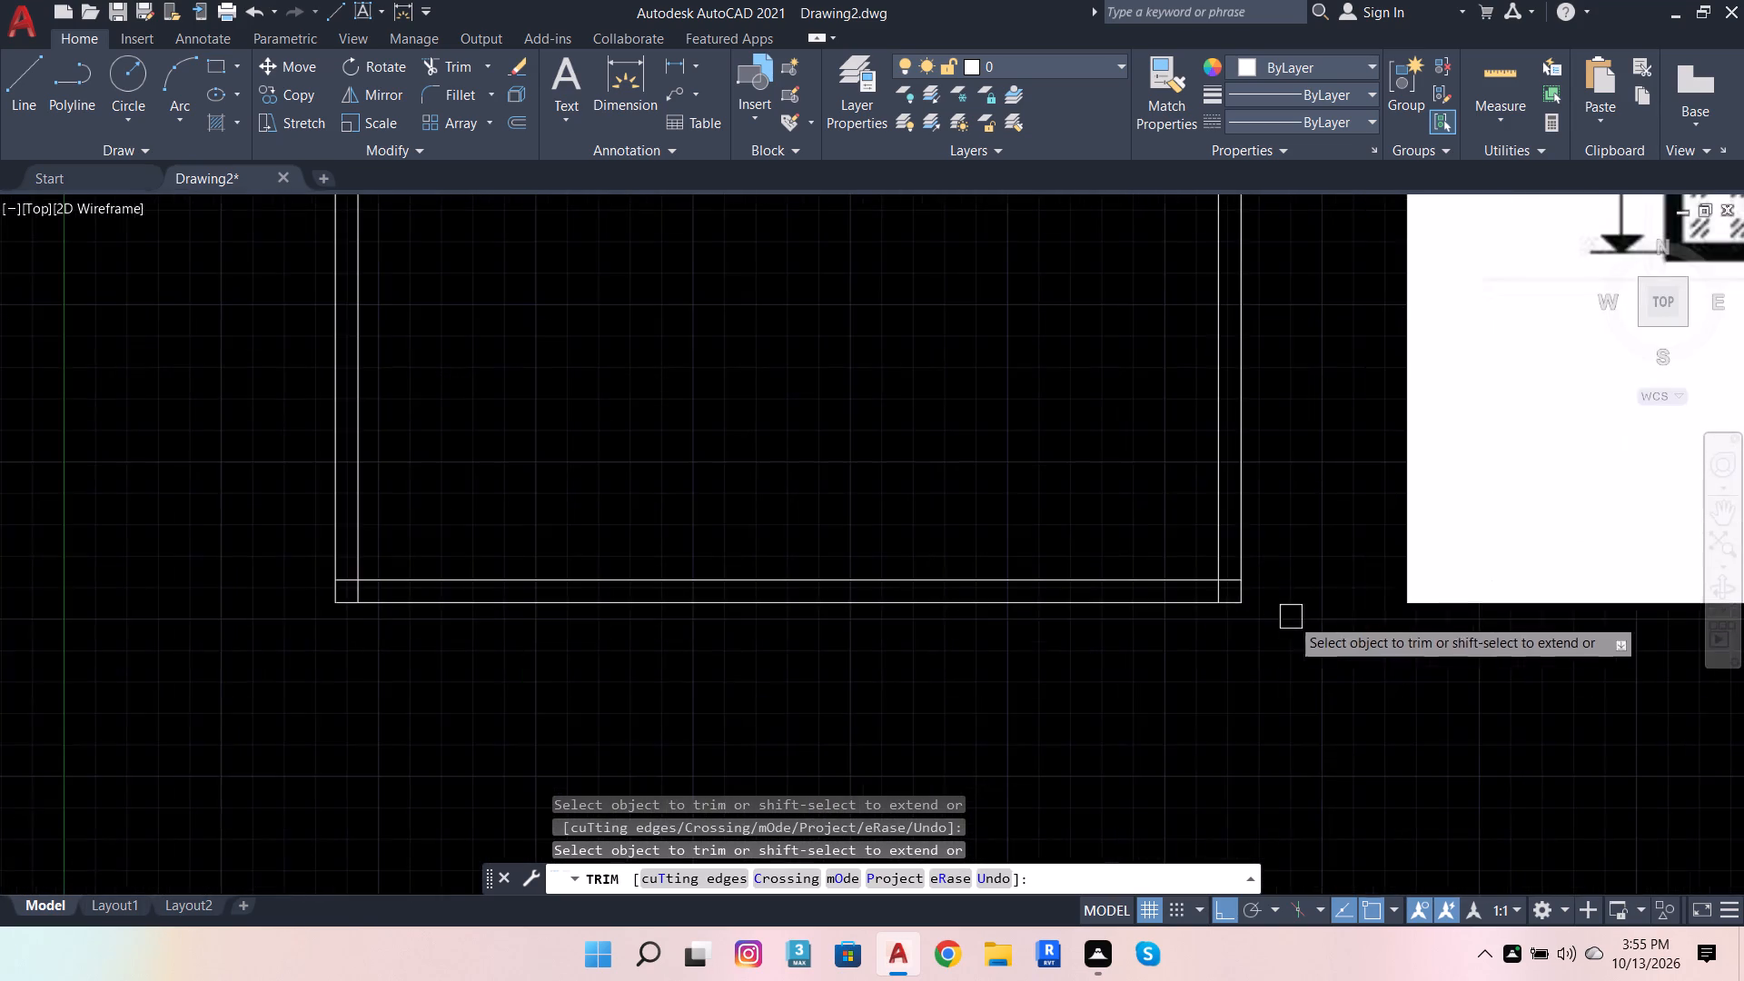
scroll(1253, 563, up, 3)
click(1173, 634)
click(1085, 696)
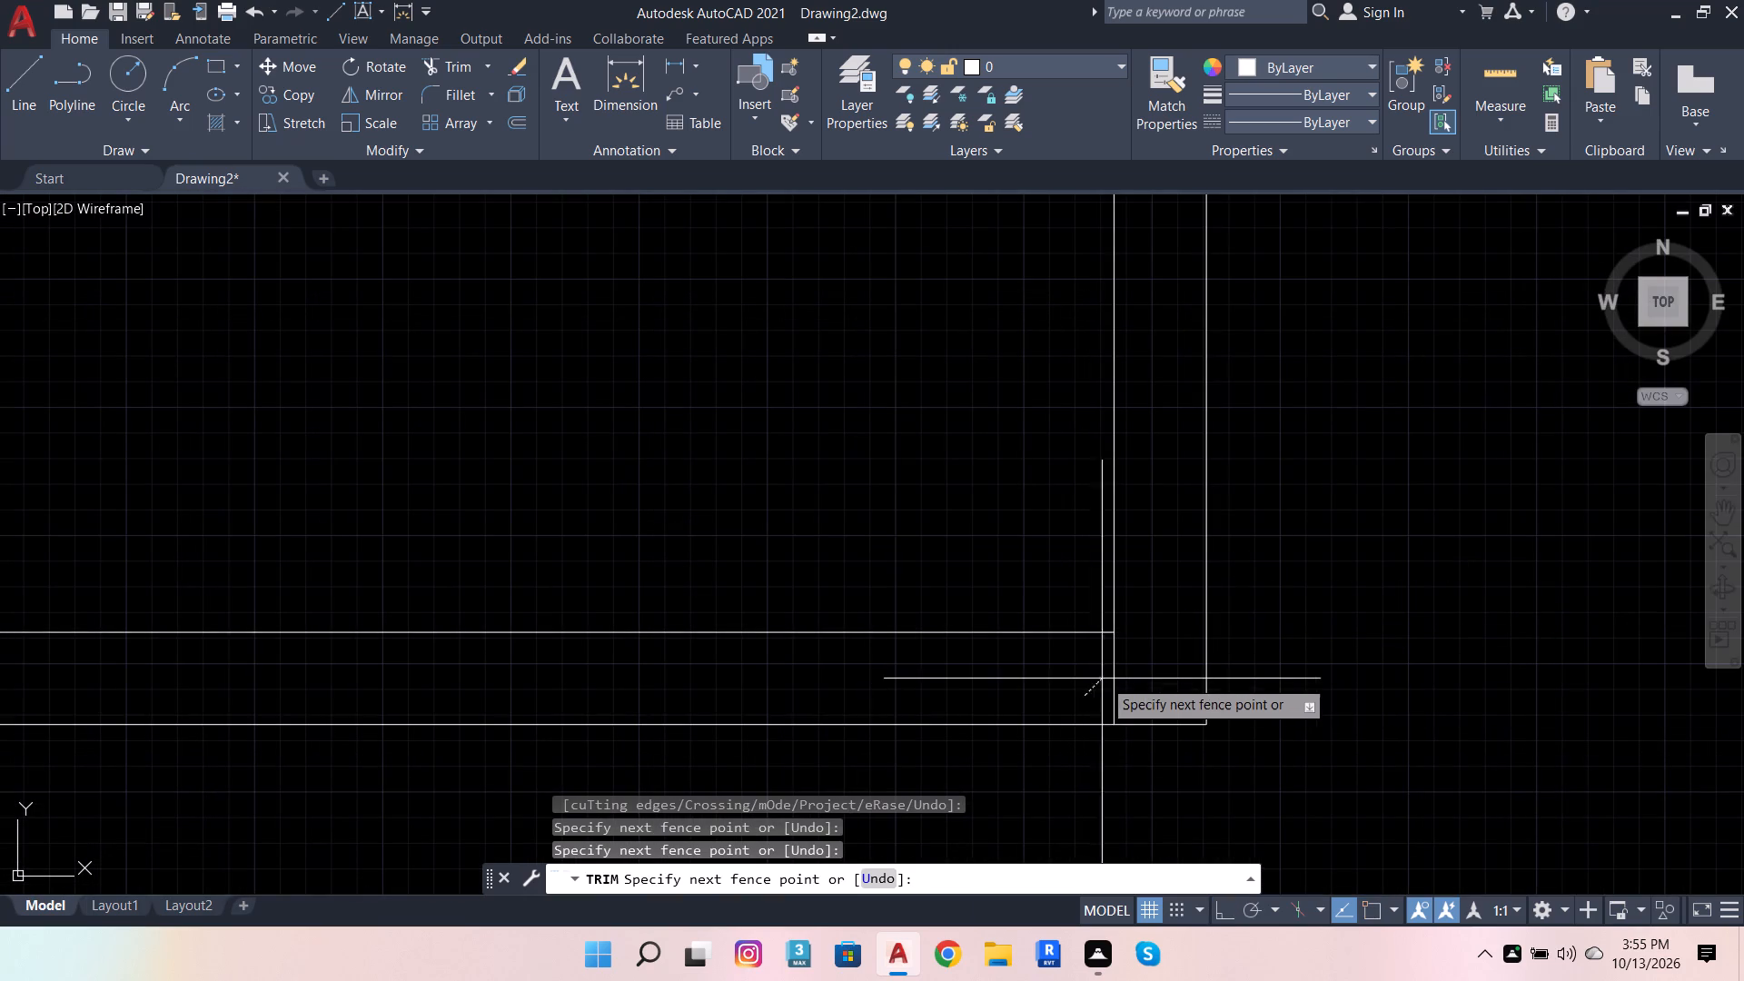
click(1142, 647)
scroll(1142, 647, down, 4)
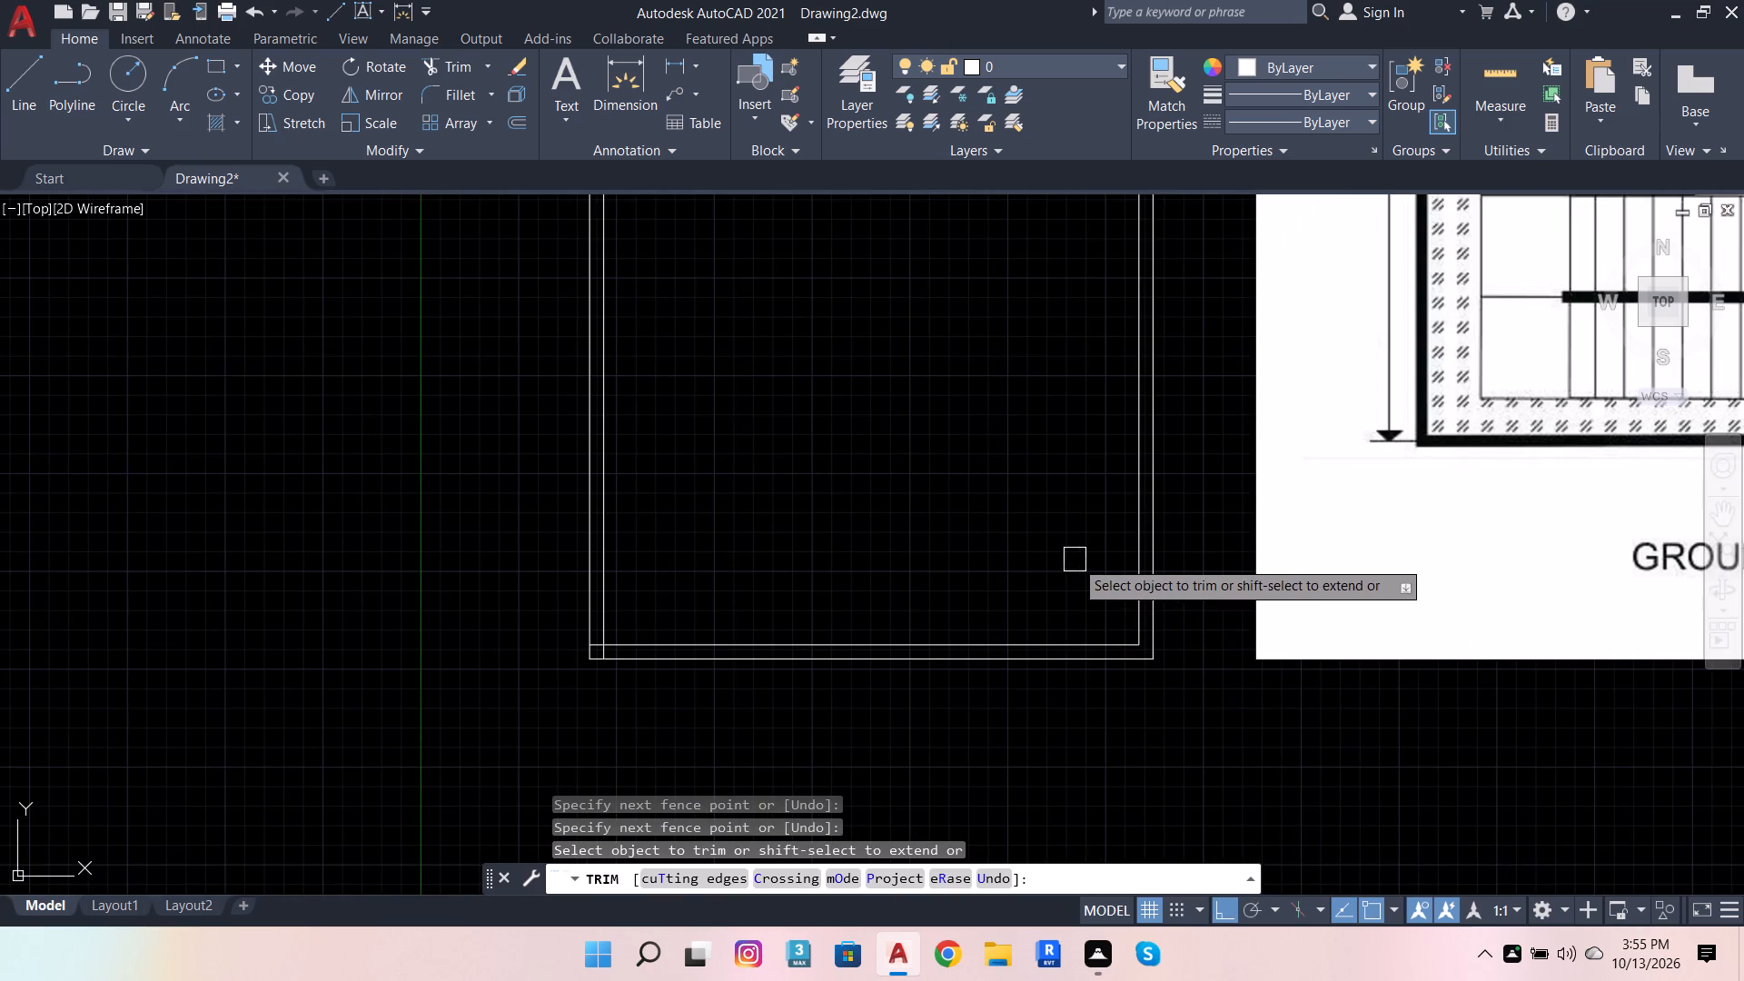
scroll(954, 609, down, 2)
scroll(815, 617, up, 3)
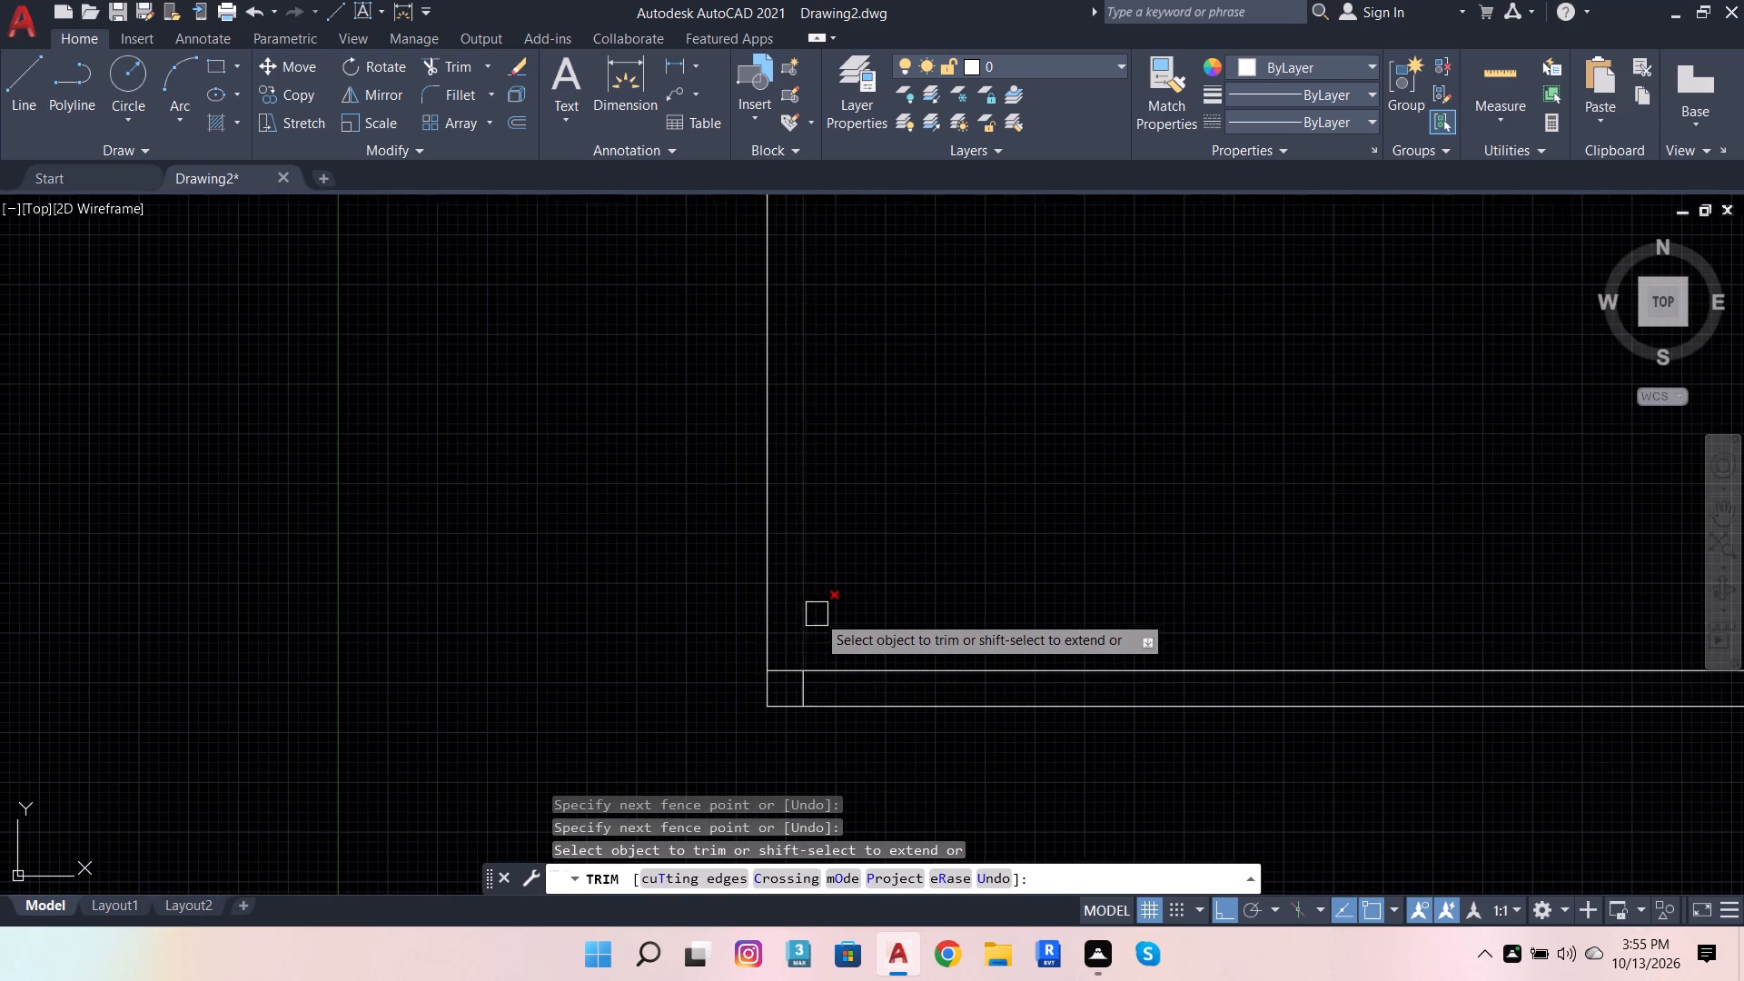
scroll(817, 614, up, 4)
drag(783, 664, 884, 738)
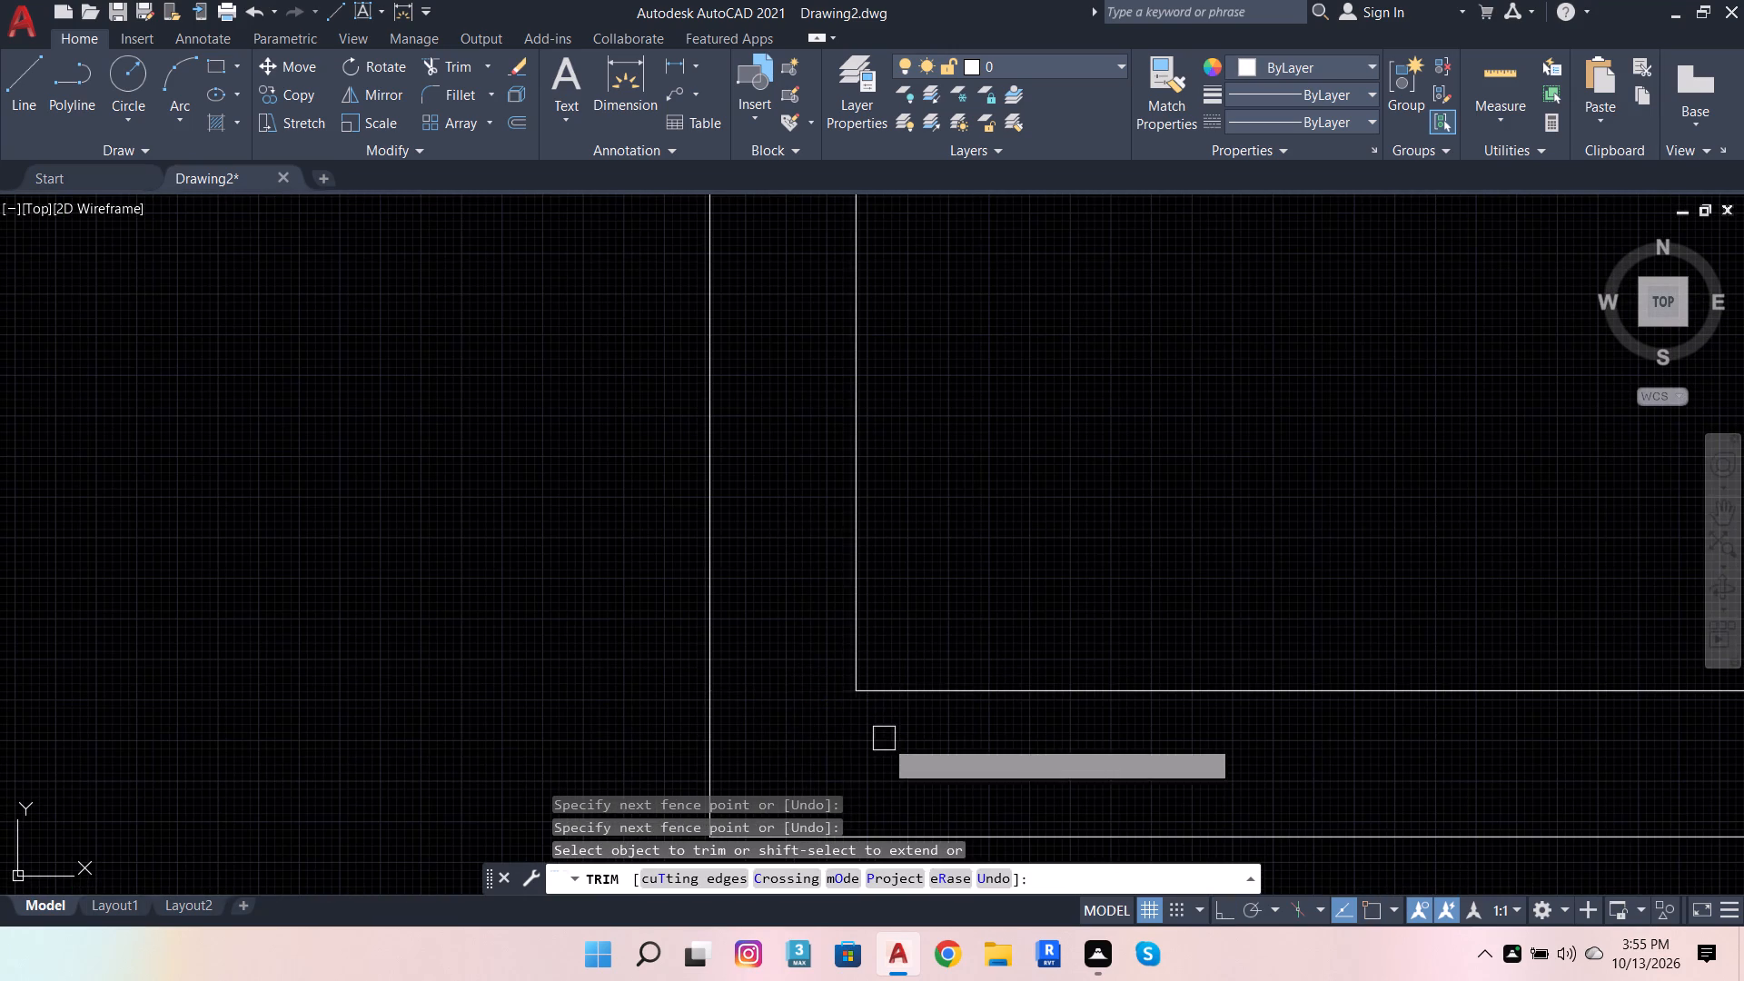
scroll(773, 743, down, 7)
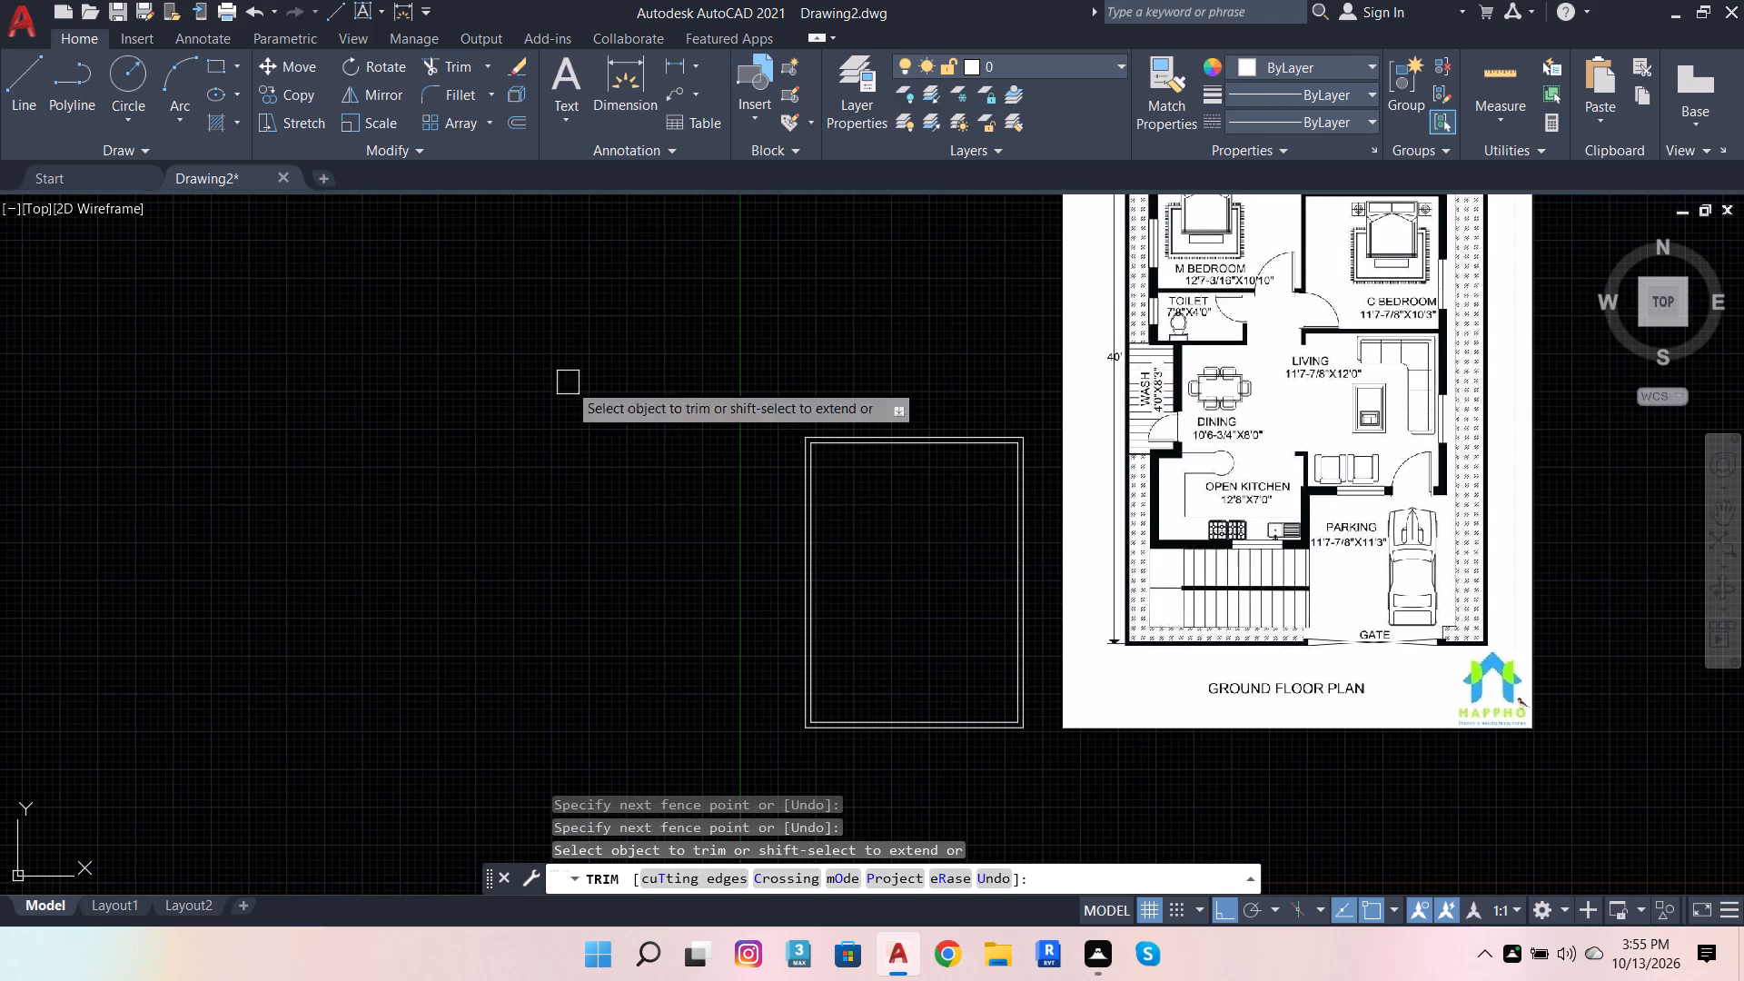
Offset the inner top wall line downward by a distance of about 15'-5" picked from the inner top-right corner.
click(523, 117)
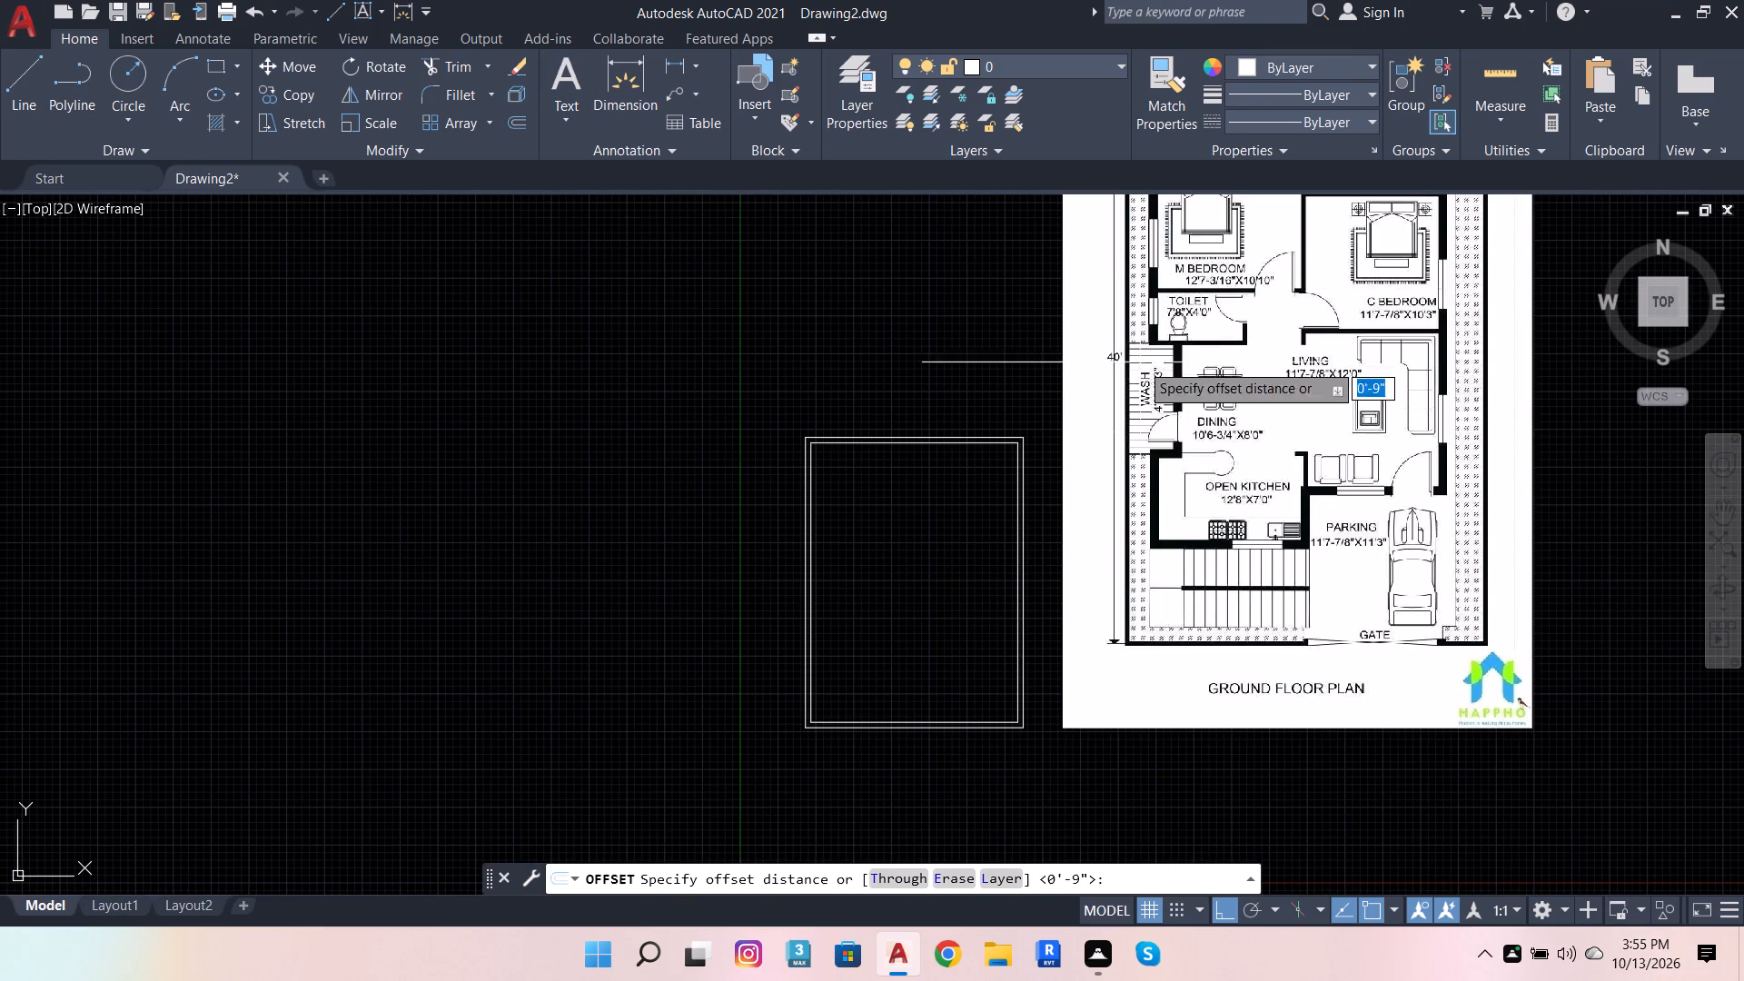
scroll(955, 464, up, 2)
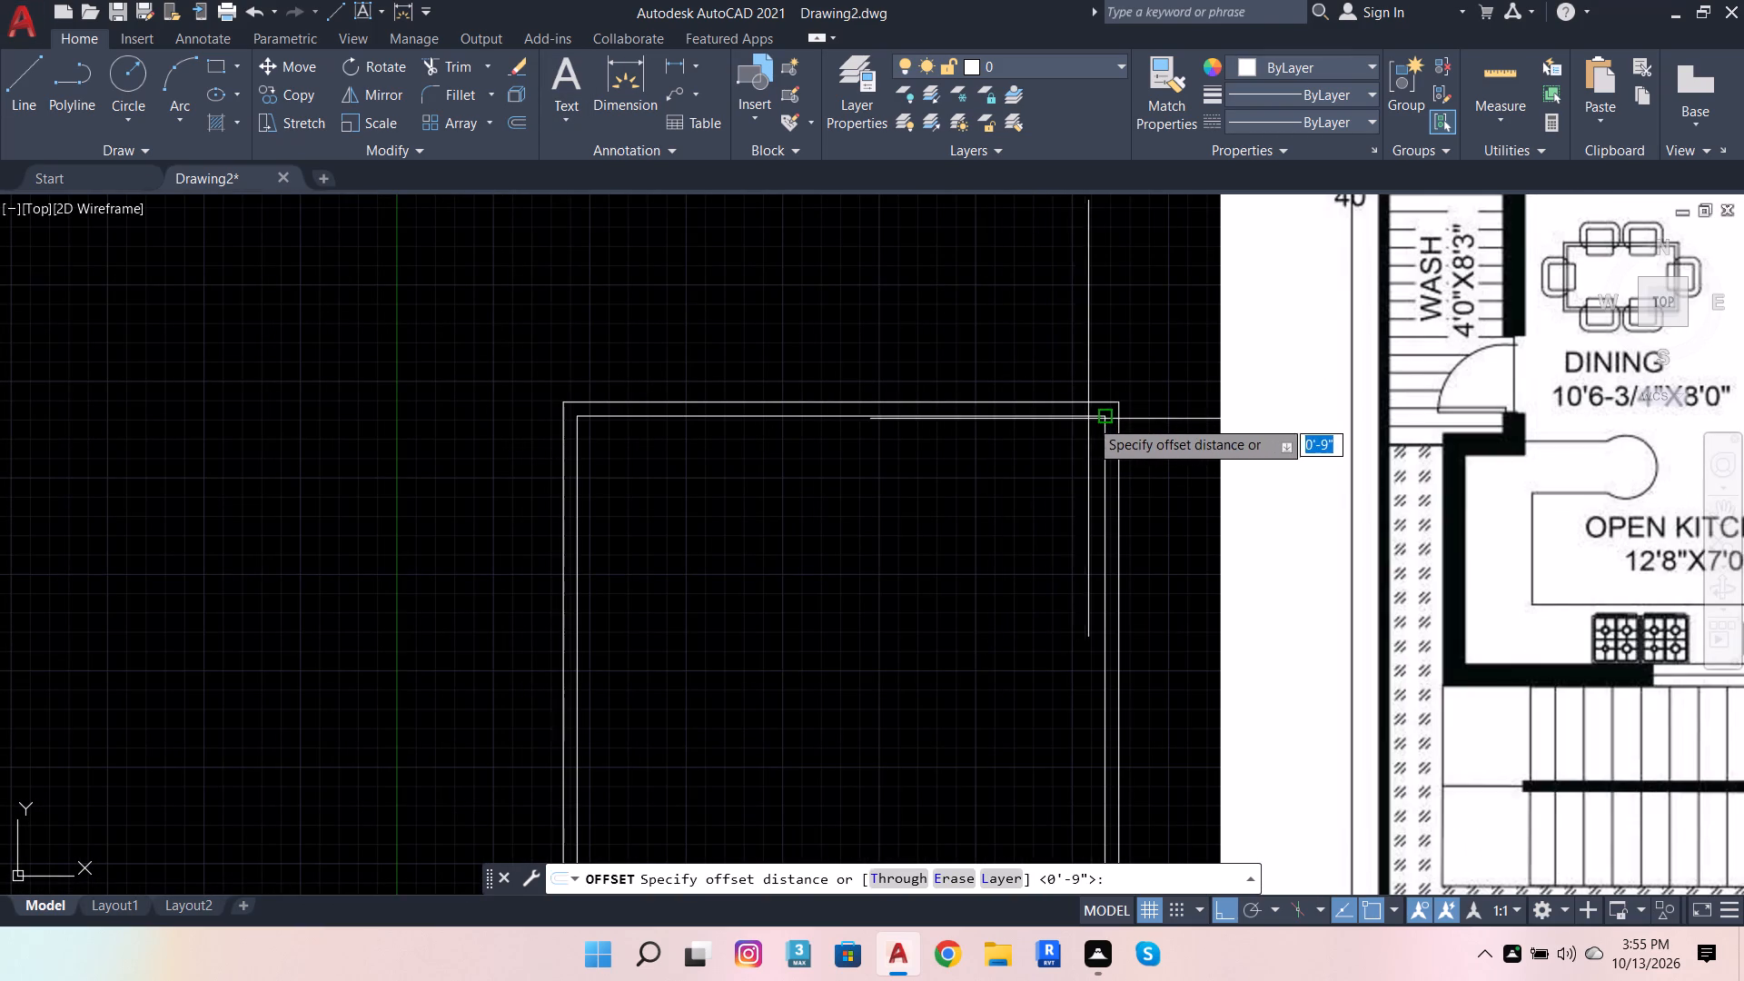
click(1112, 420)
scroll(1065, 544, down, 3)
scroll(1065, 560, up, 1)
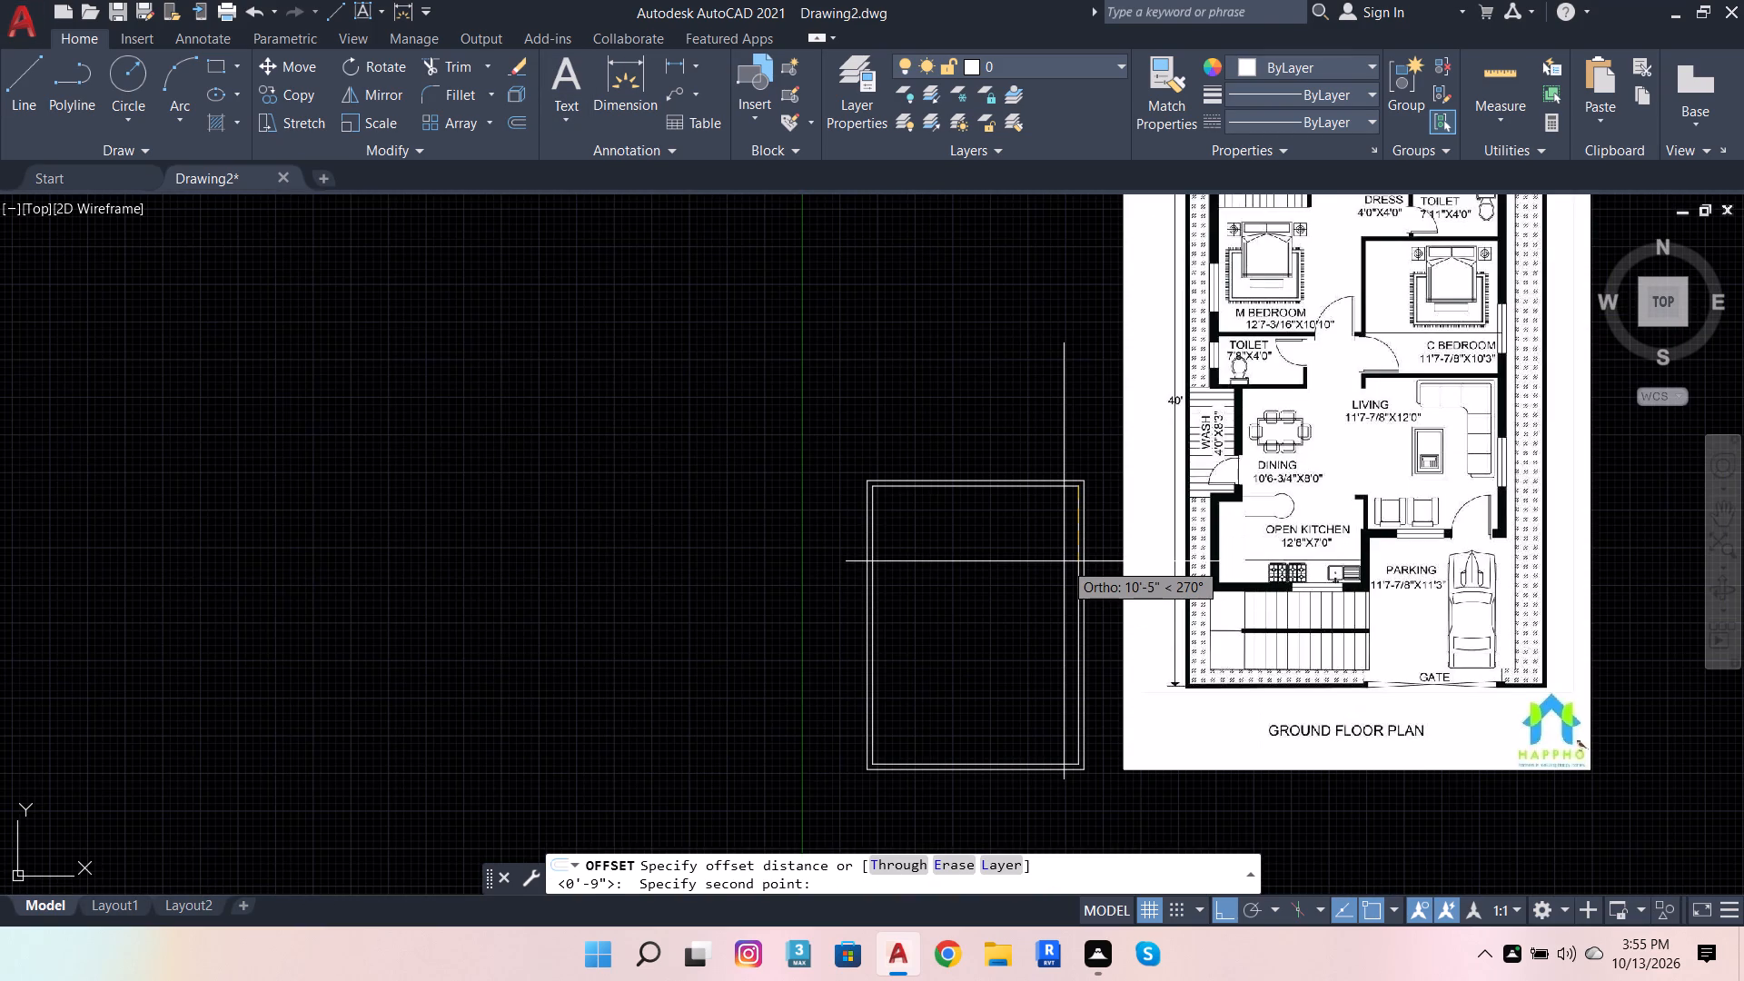
scroll(1393, 217, up, 4)
scroll(1272, 339, down, 1)
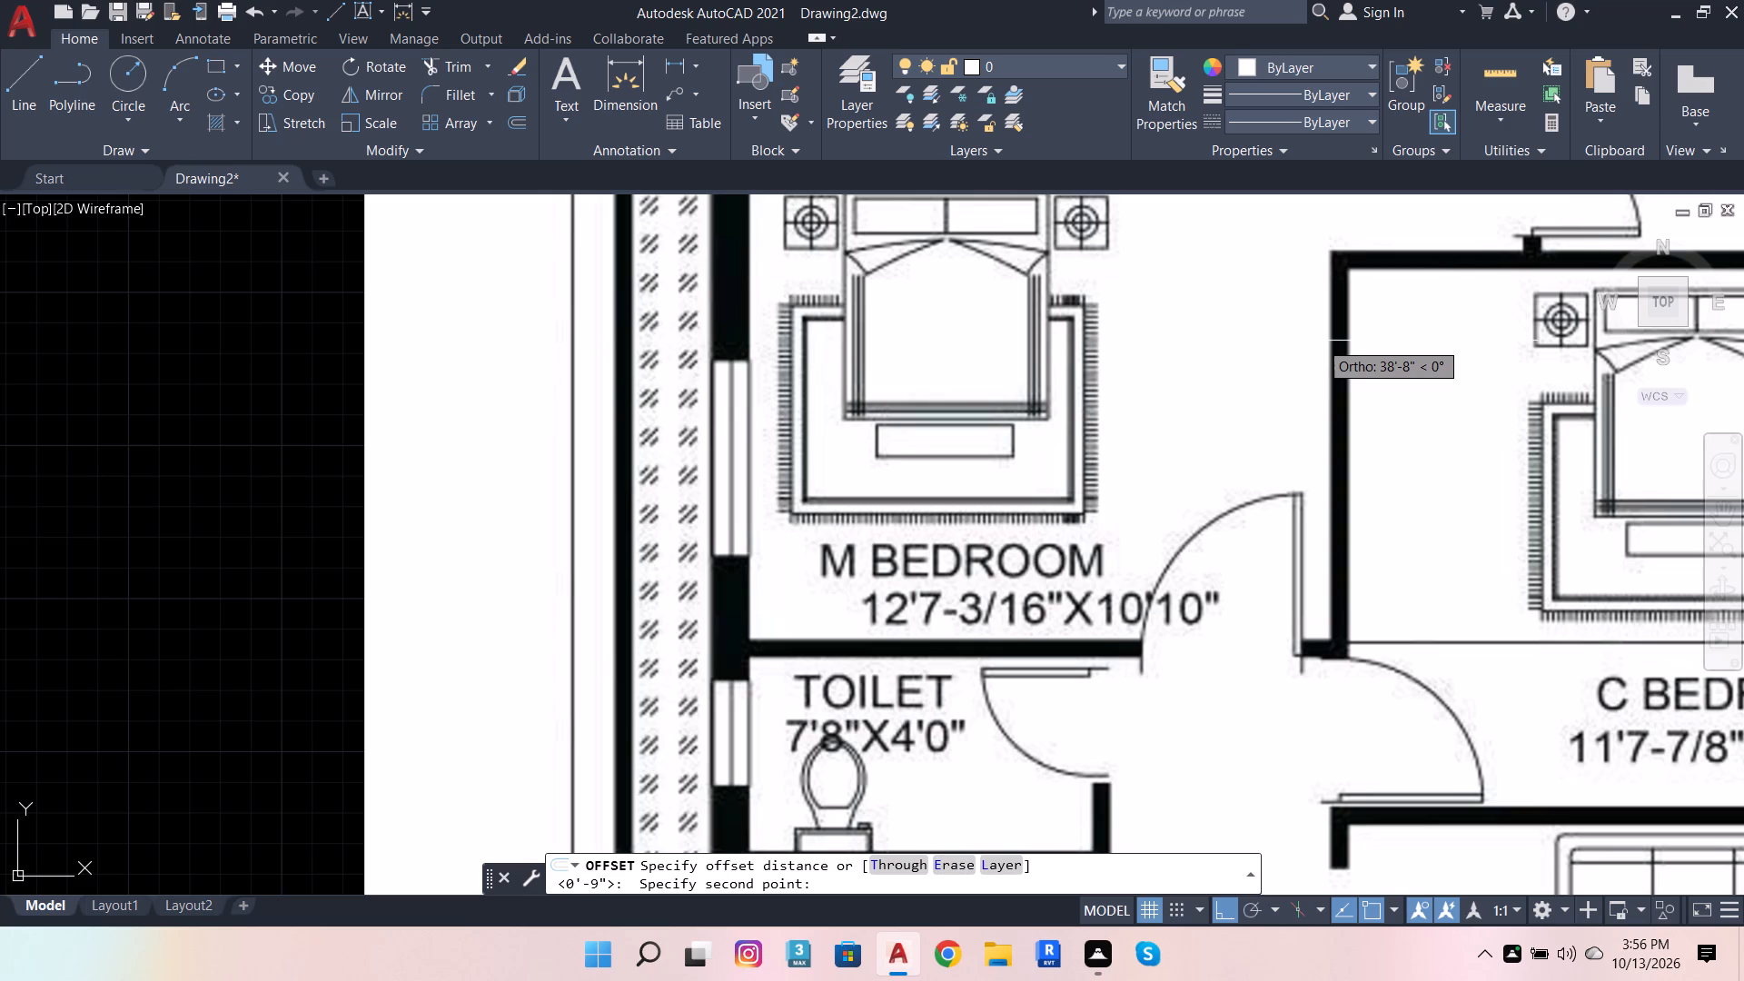
scroll(1442, 279, down, 3)
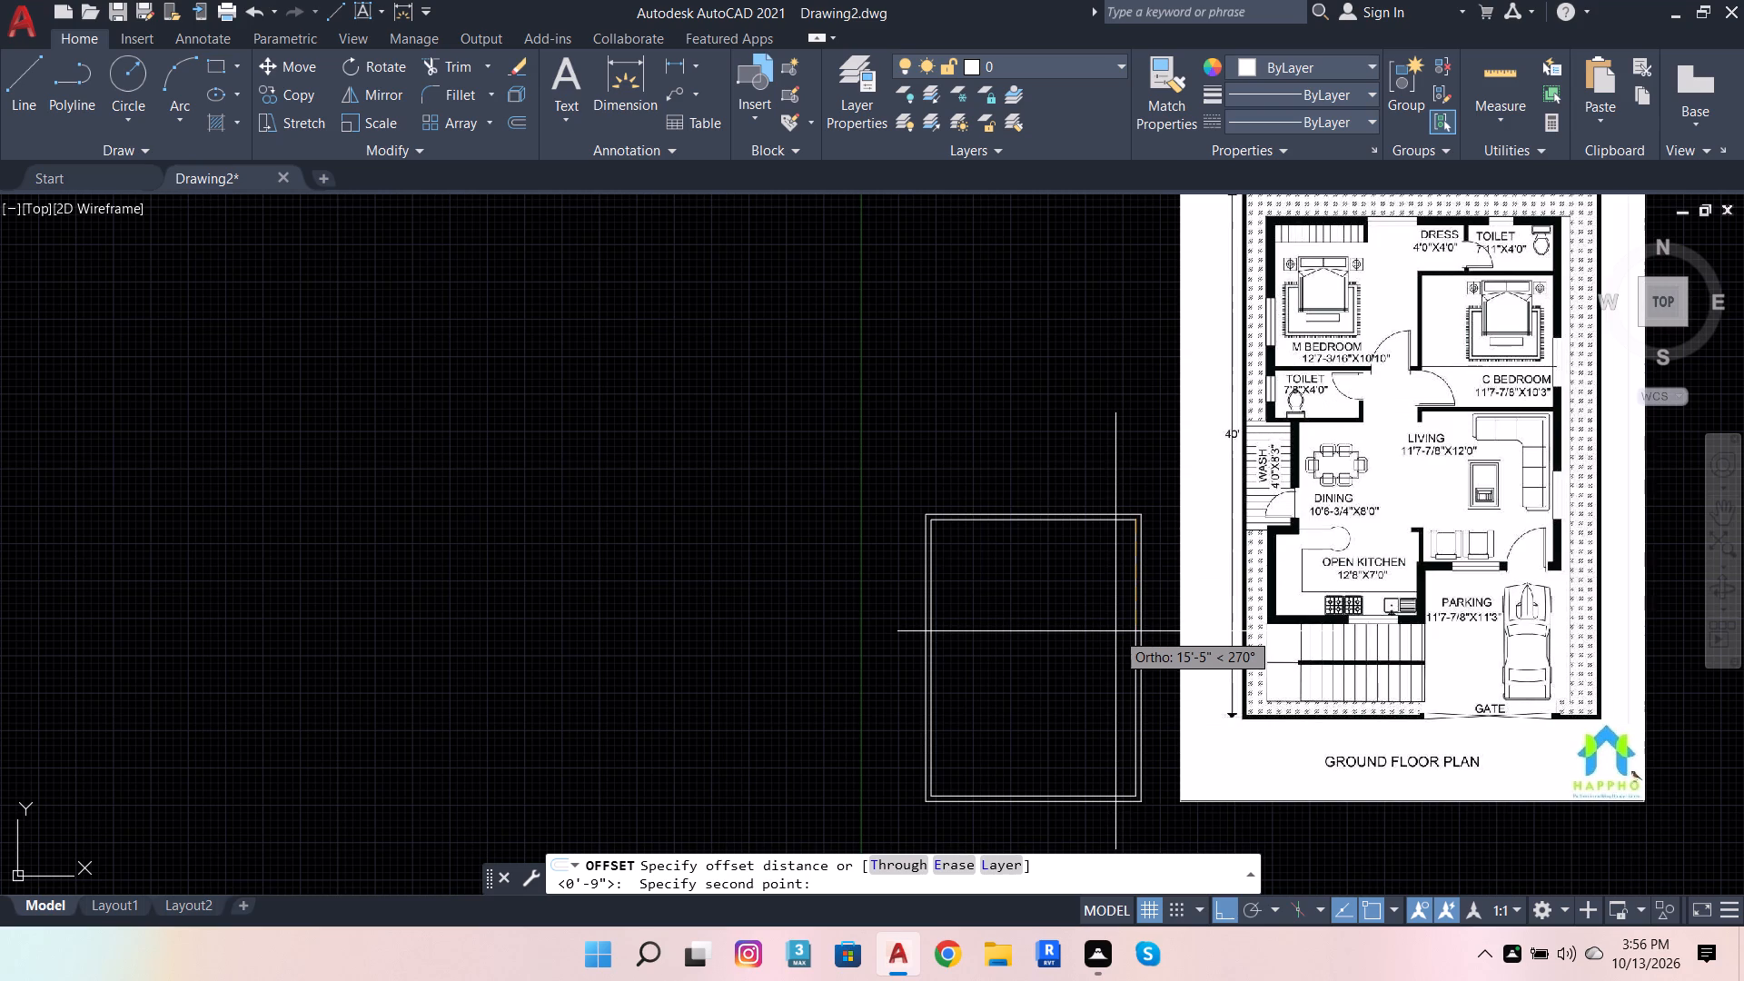
key(1)
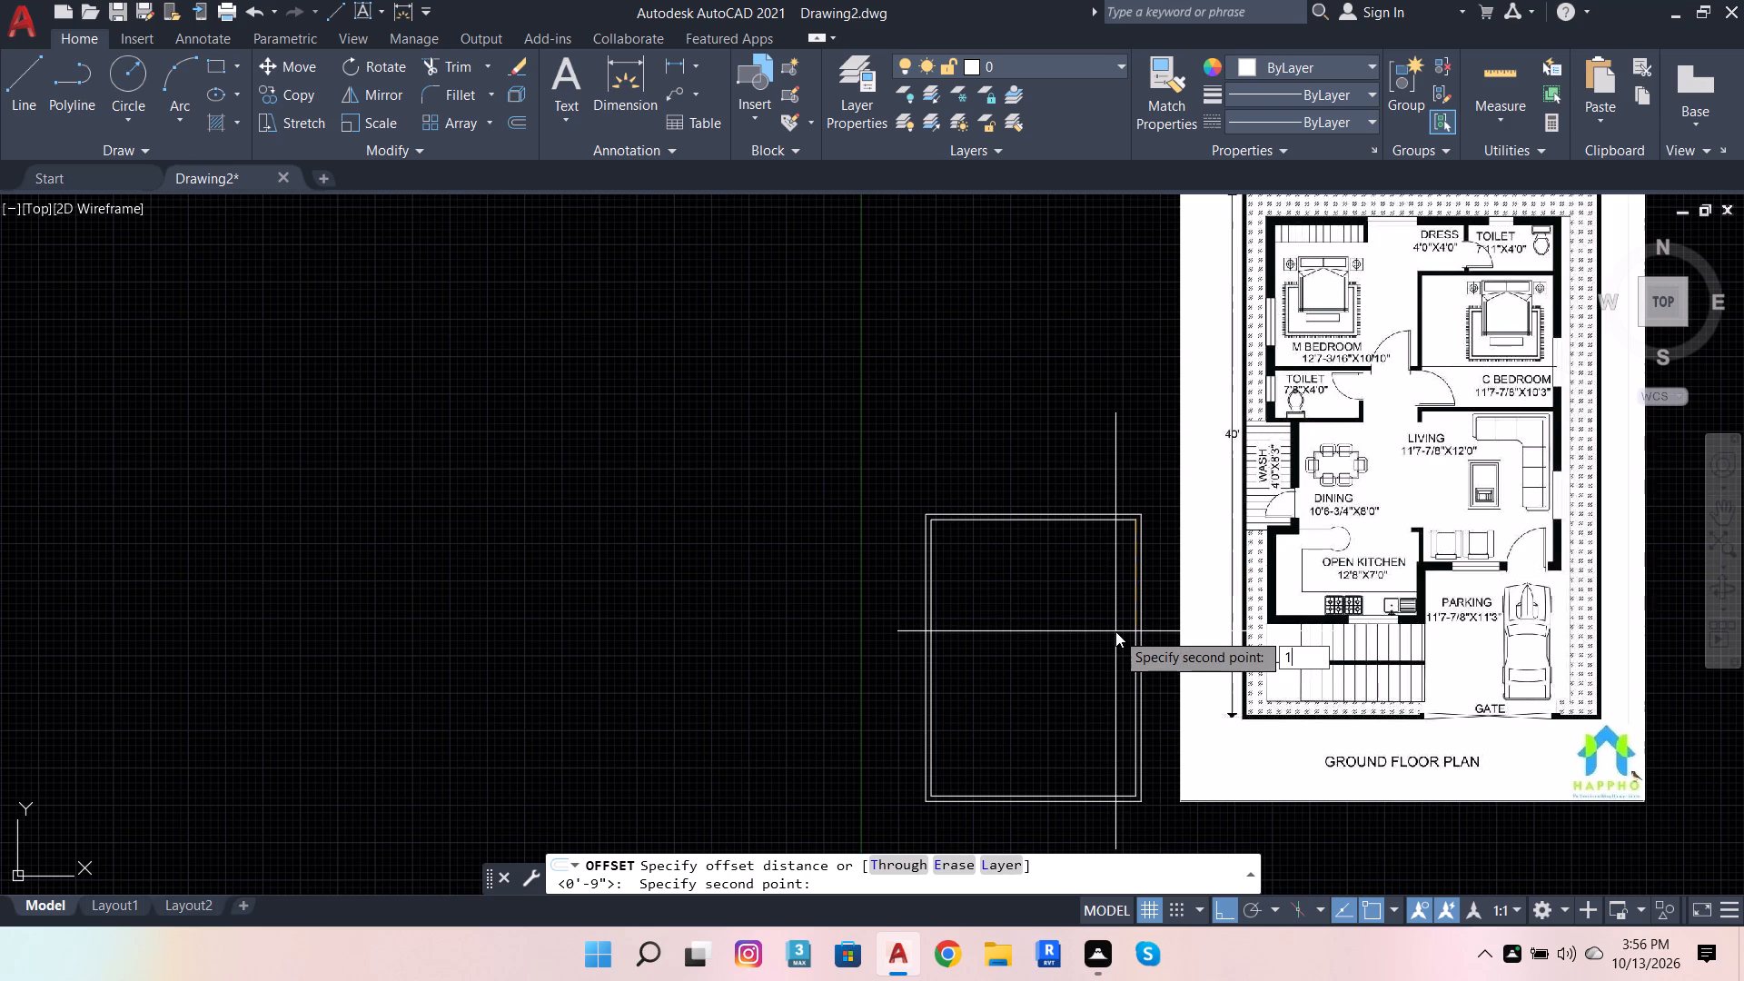
text(2')
key(7)
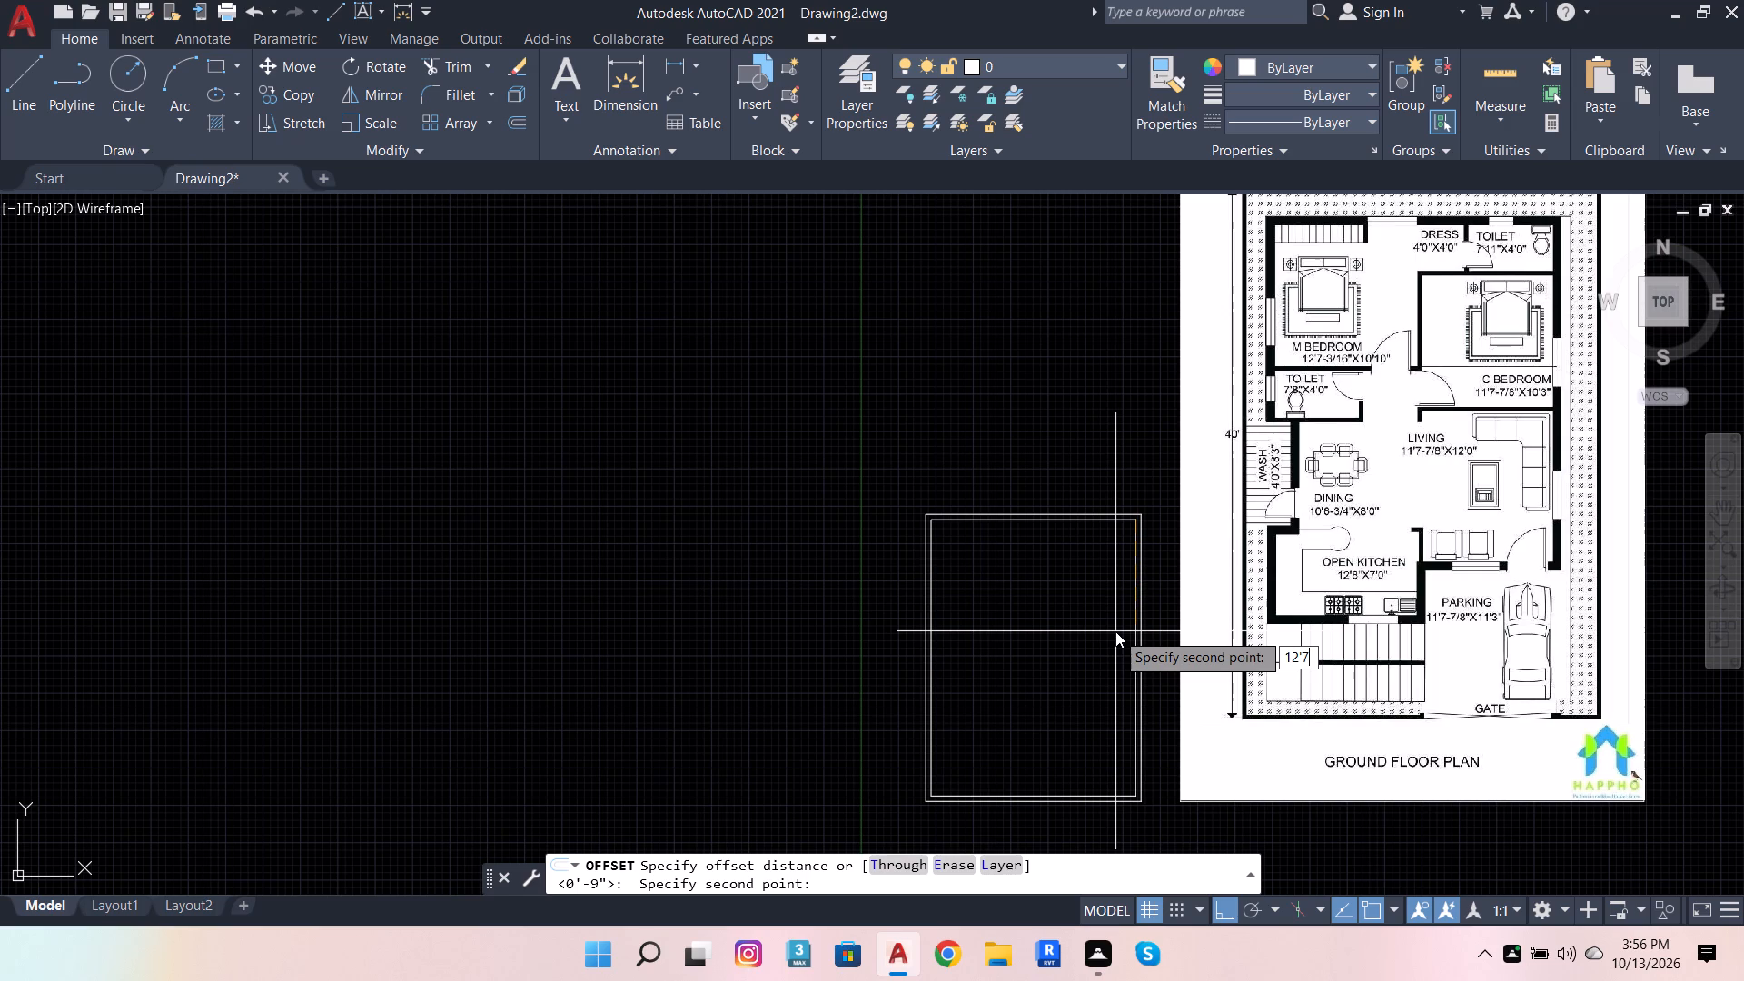
click(1115, 631)
click(1115, 525)
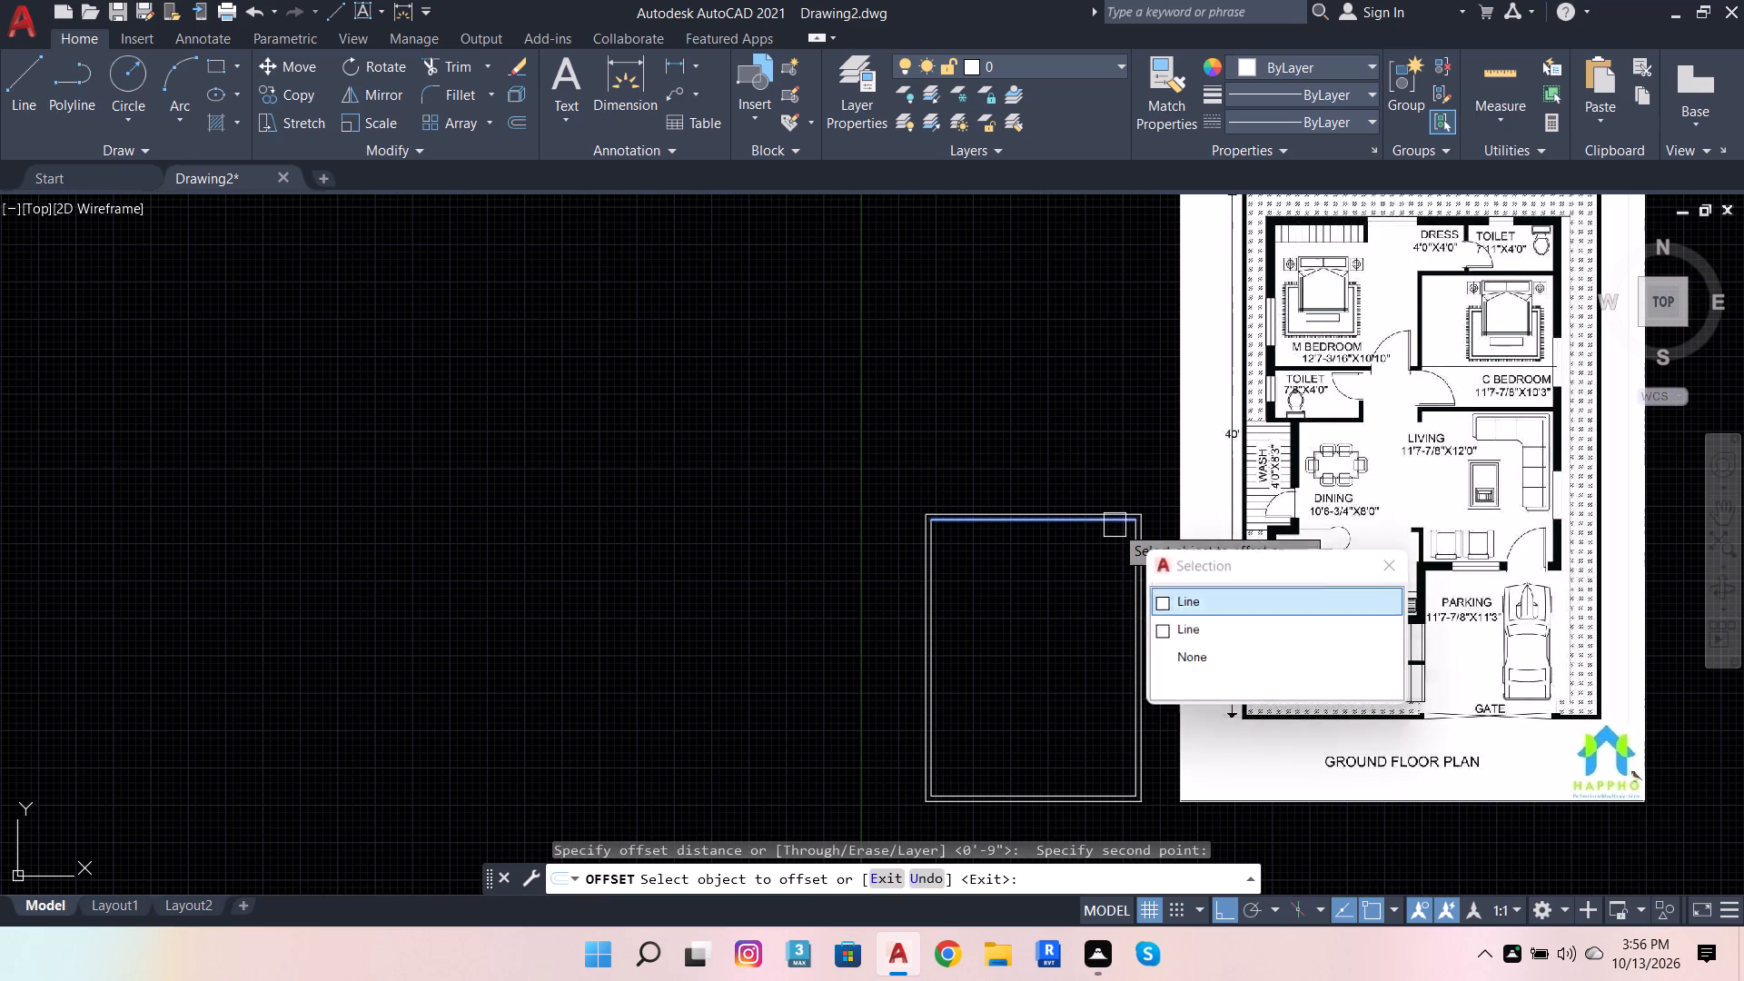
click(1087, 579)
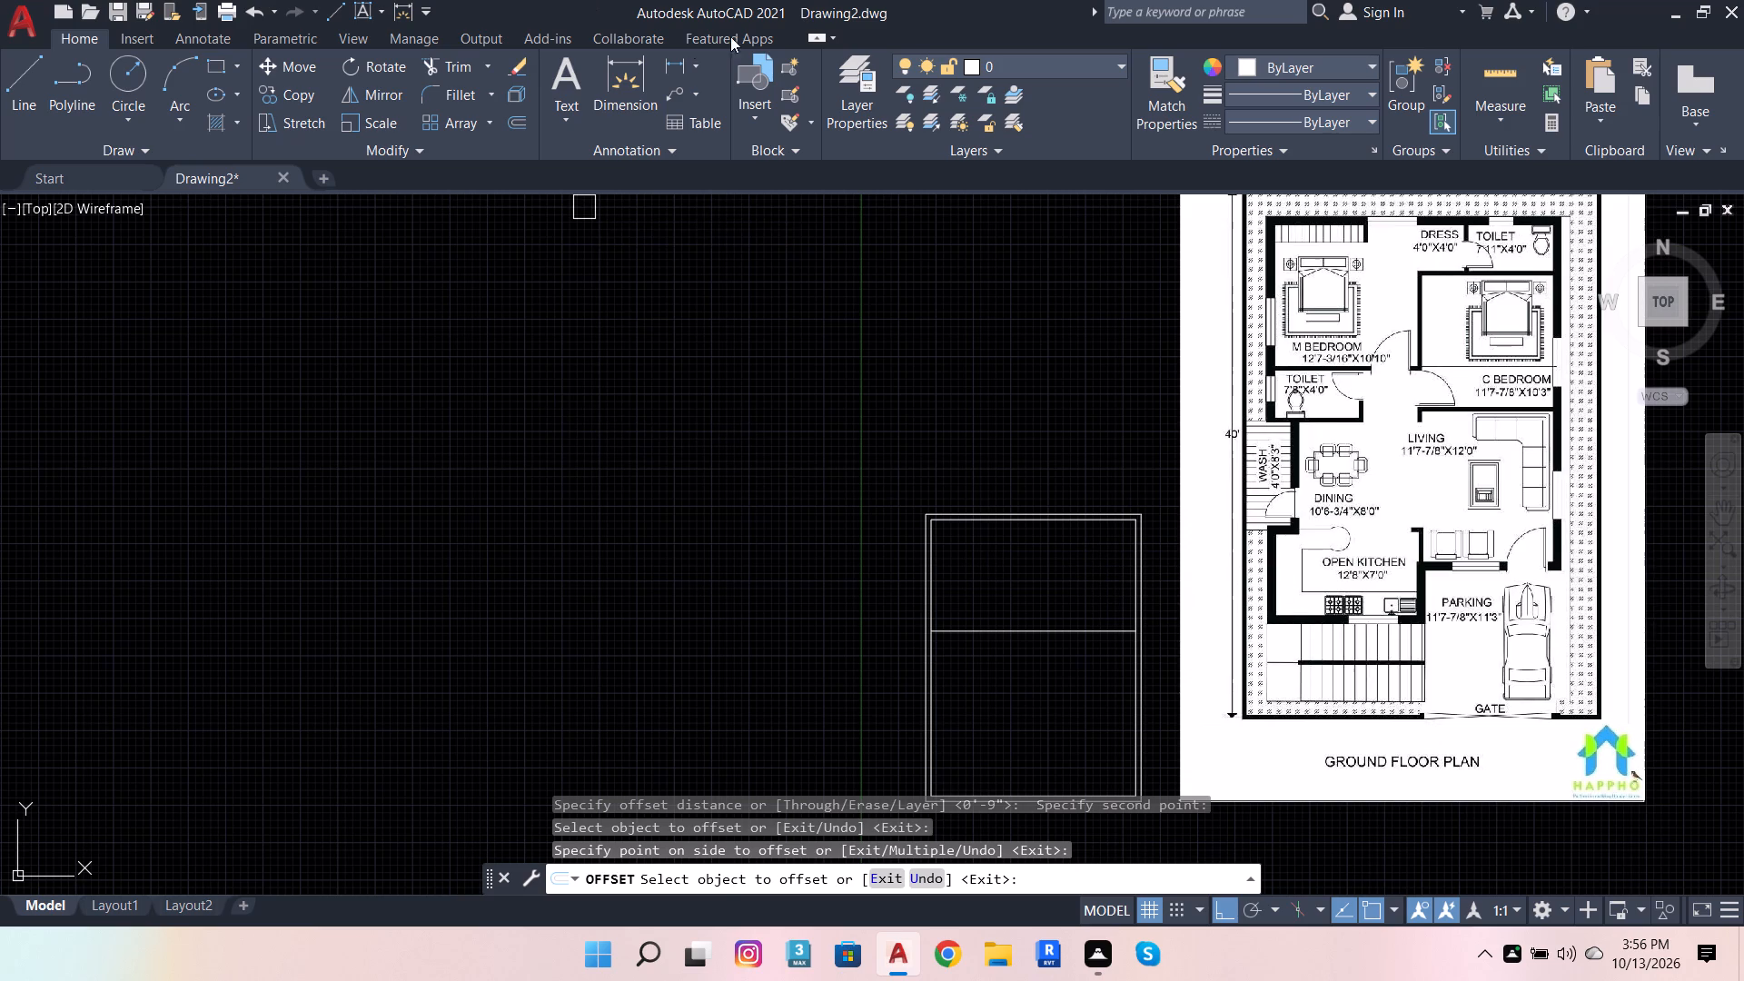
Dimension the vertical distance from the inner top-right corner to the new horizontal line, placing it just outside the right wall.
click(606, 57)
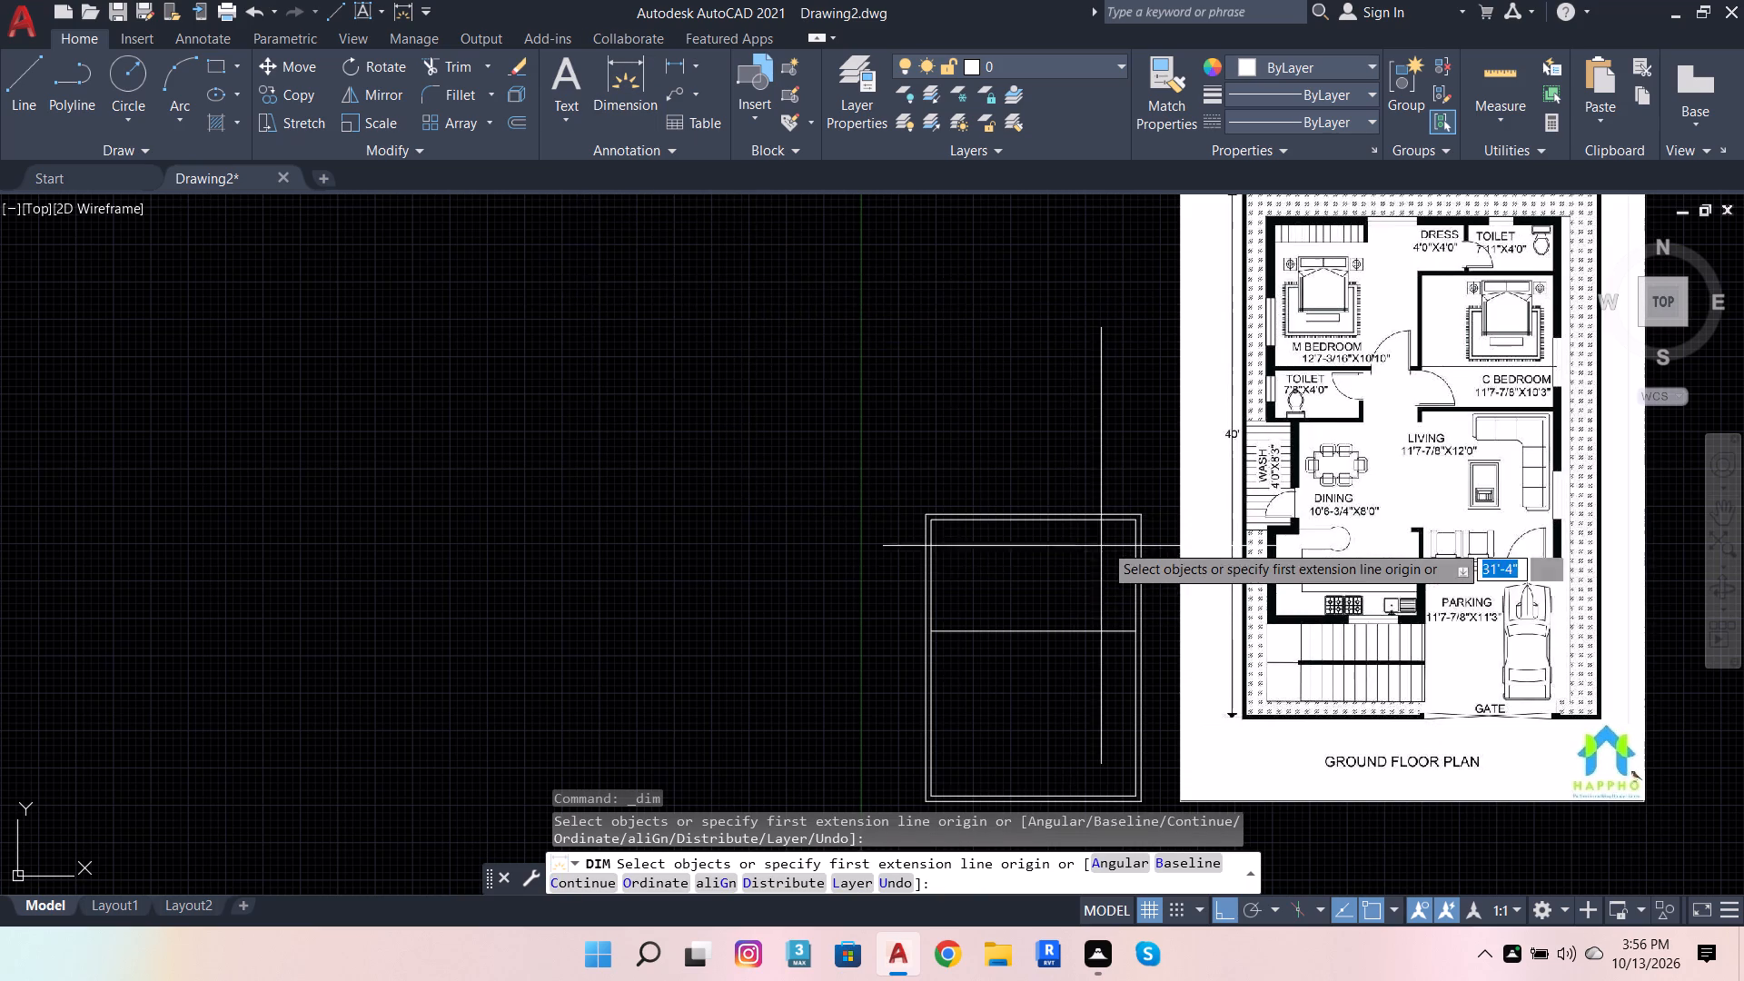
scroll(1113, 532, up, 2)
click(1172, 508)
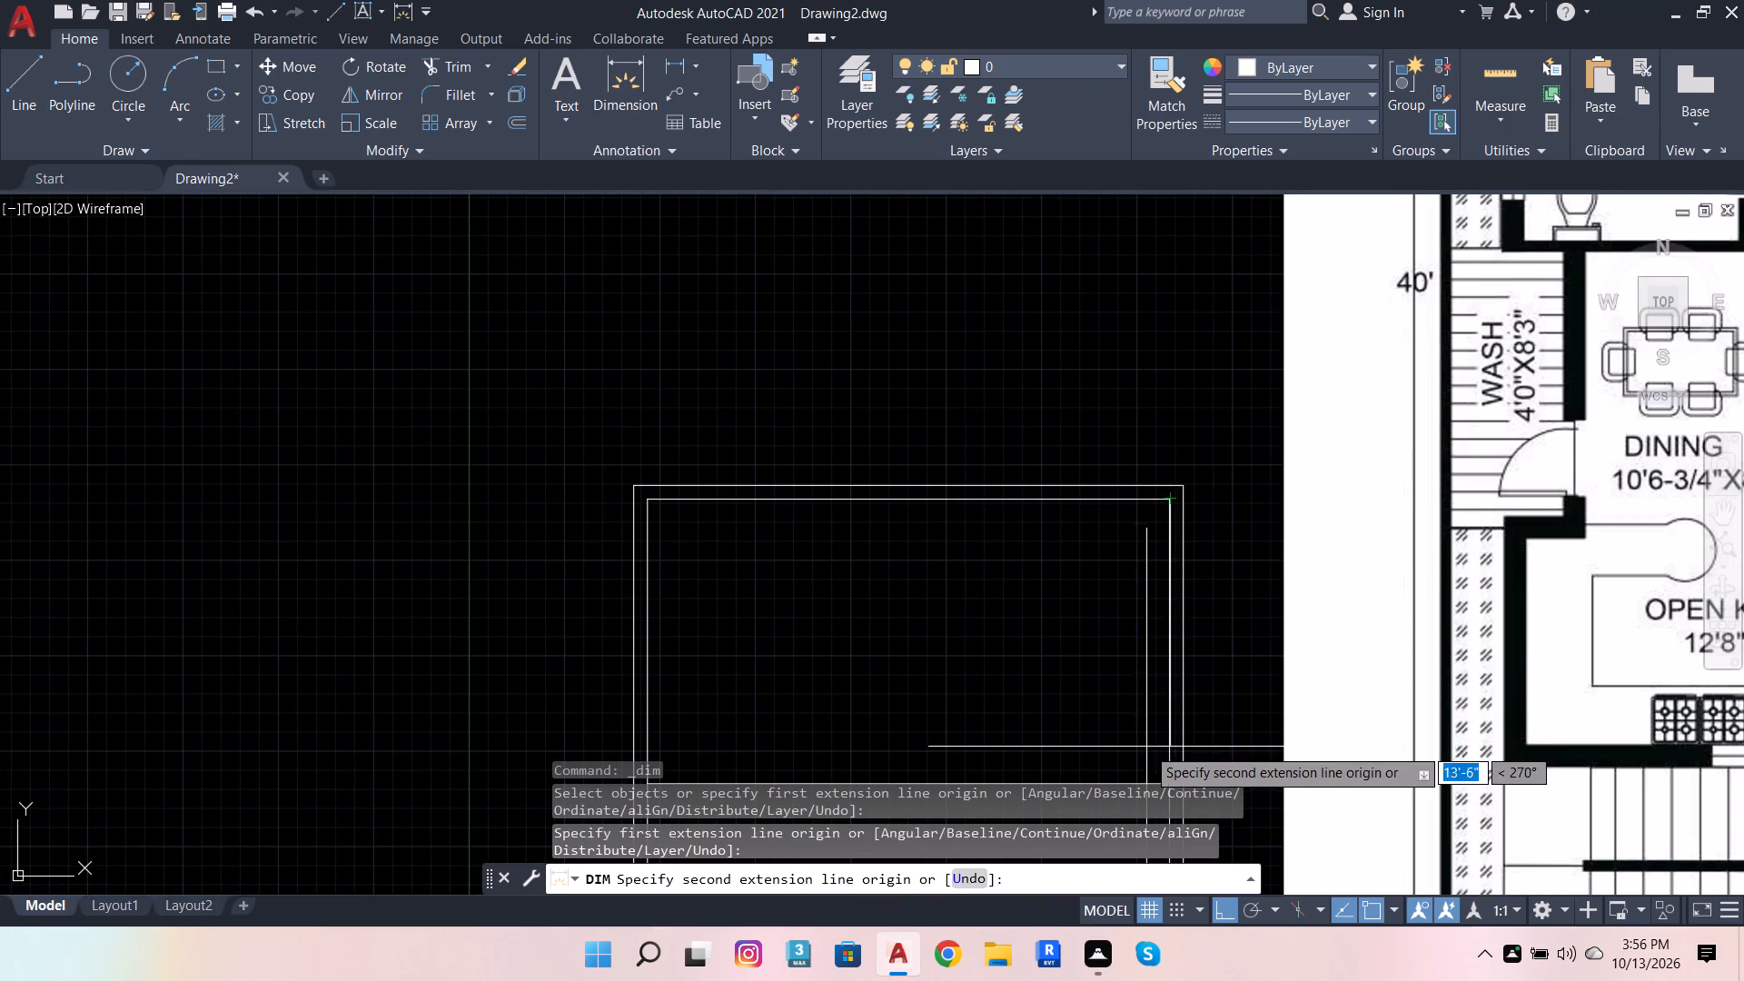
scroll(1204, 638, down, 2)
scroll(1194, 722, up, 3)
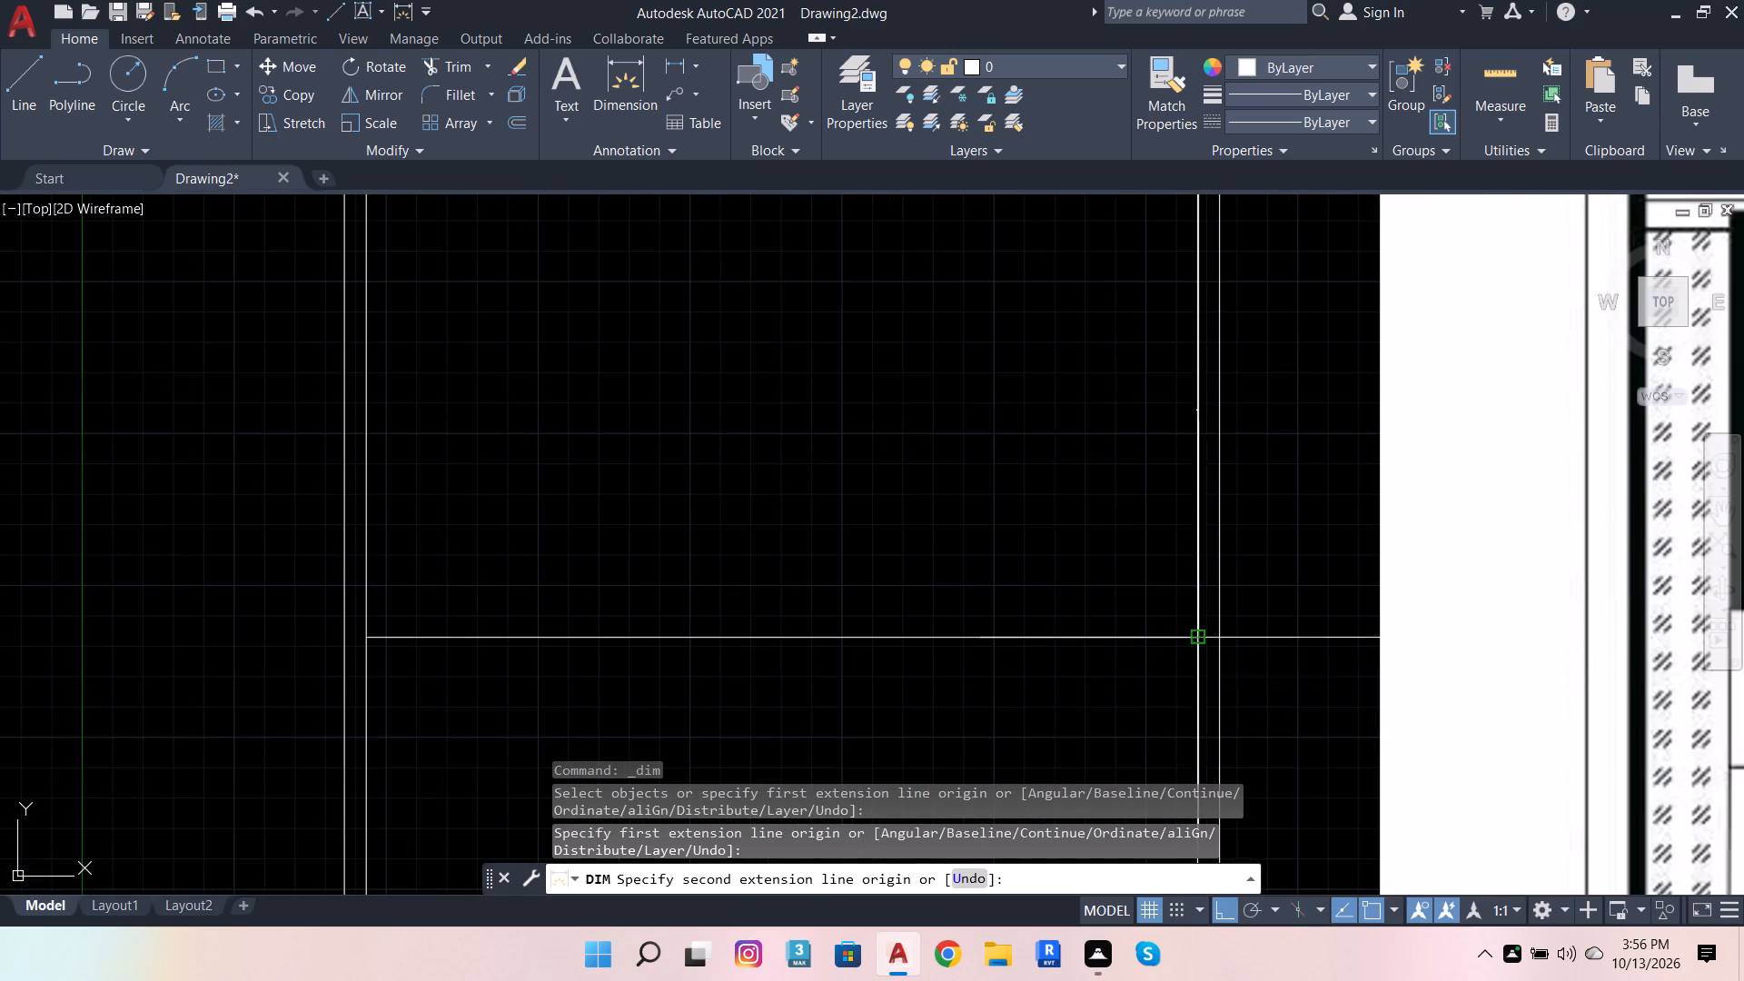
click(1196, 640)
click(1291, 607)
scroll(1224, 661, down, 2)
scroll(1264, 595, up, 1)
key(Escape)
key(Escape)
key(Escape)
key(Escape)
key(Escape)
key(Escape)
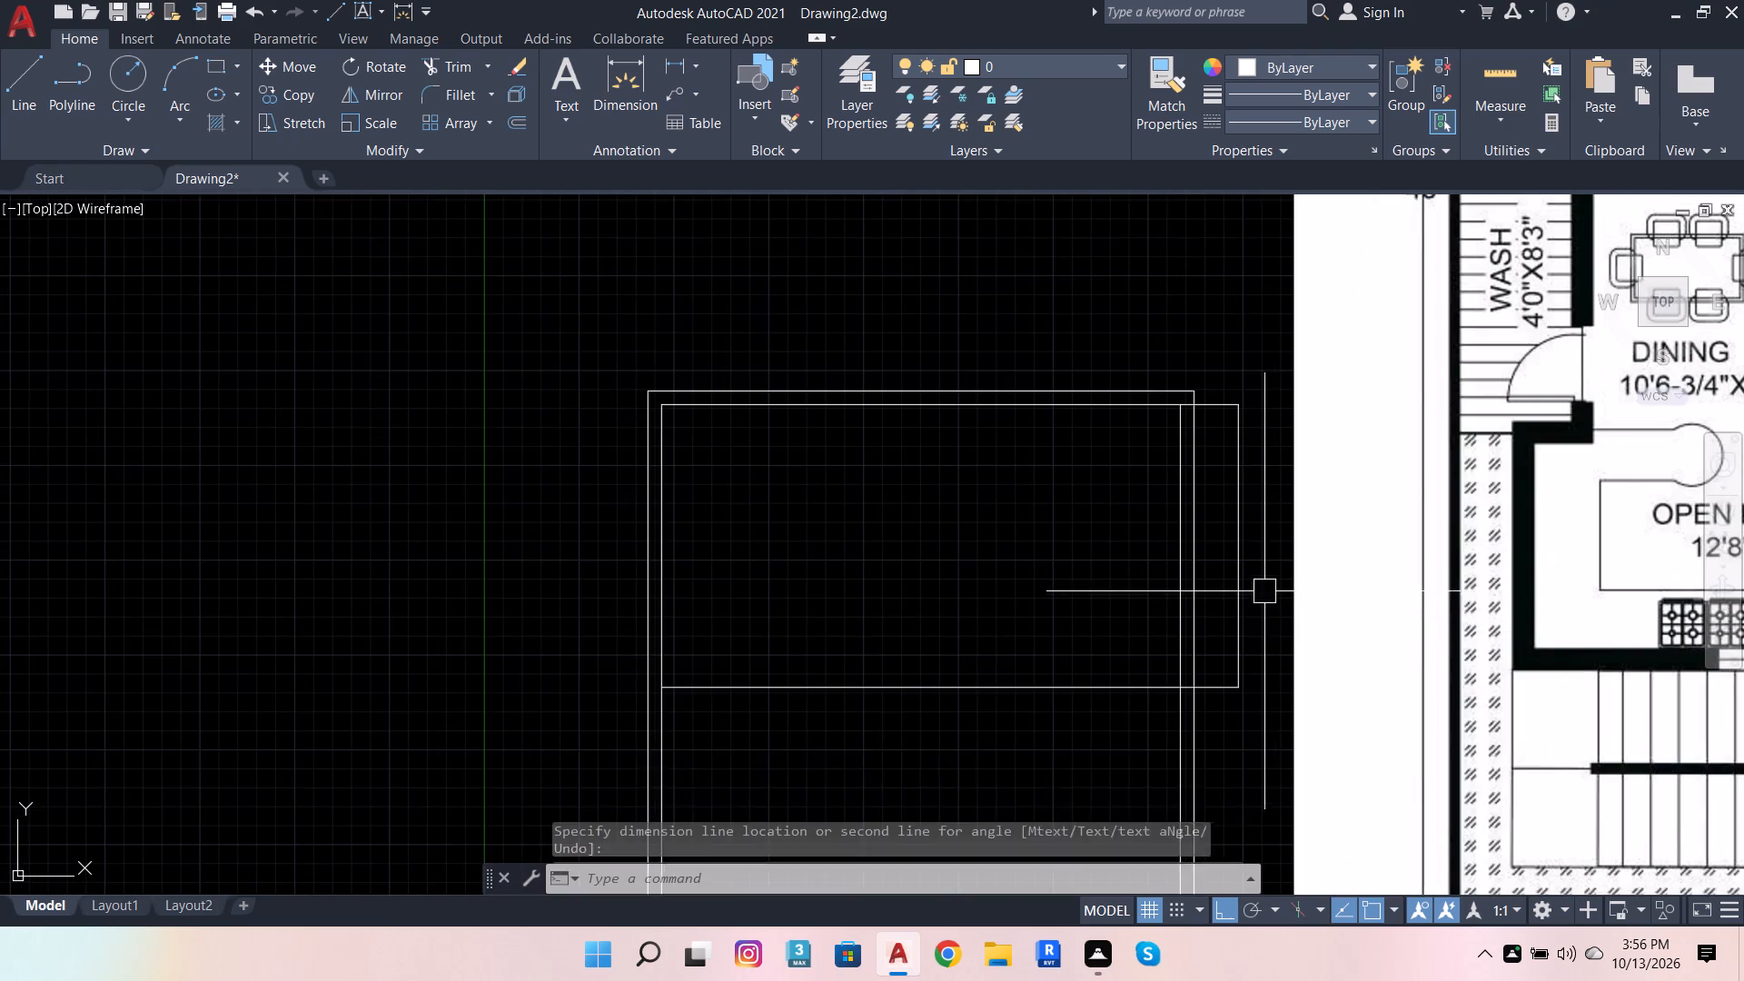
Set the Standard dimension style's primary units to Architectural with 0'-0" precision.
scroll(1253, 583, up, 2)
text(DIM)
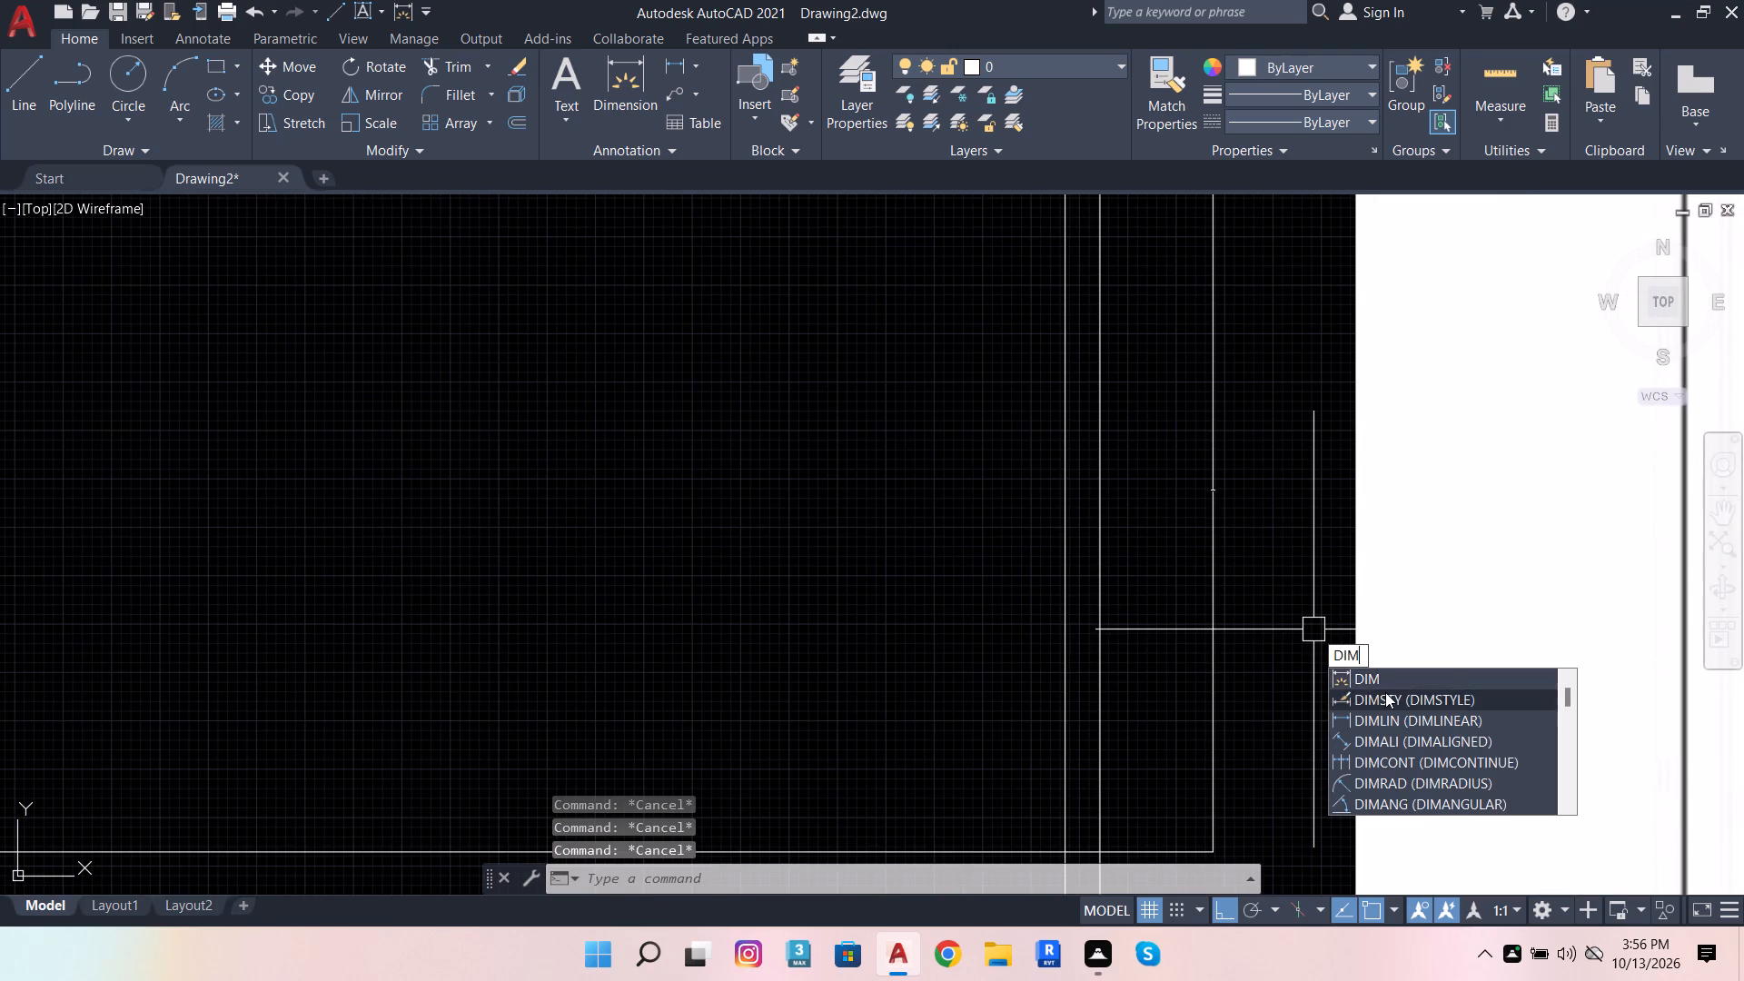
click(1385, 692)
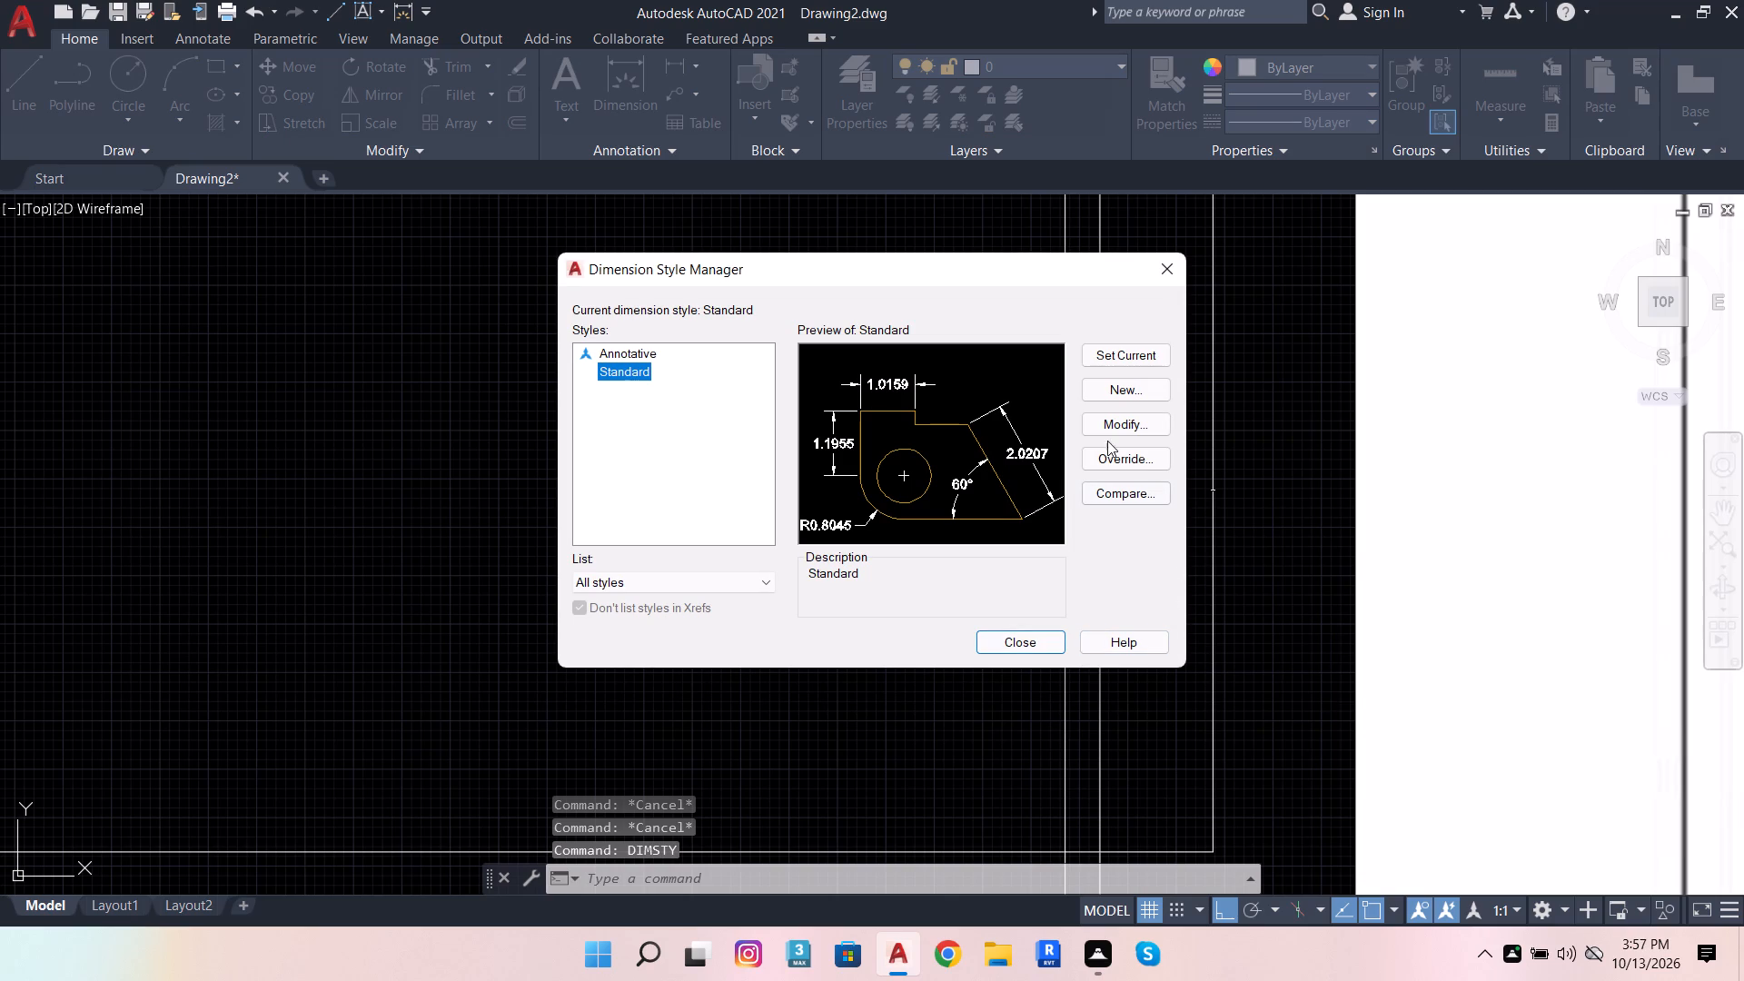
click(1130, 417)
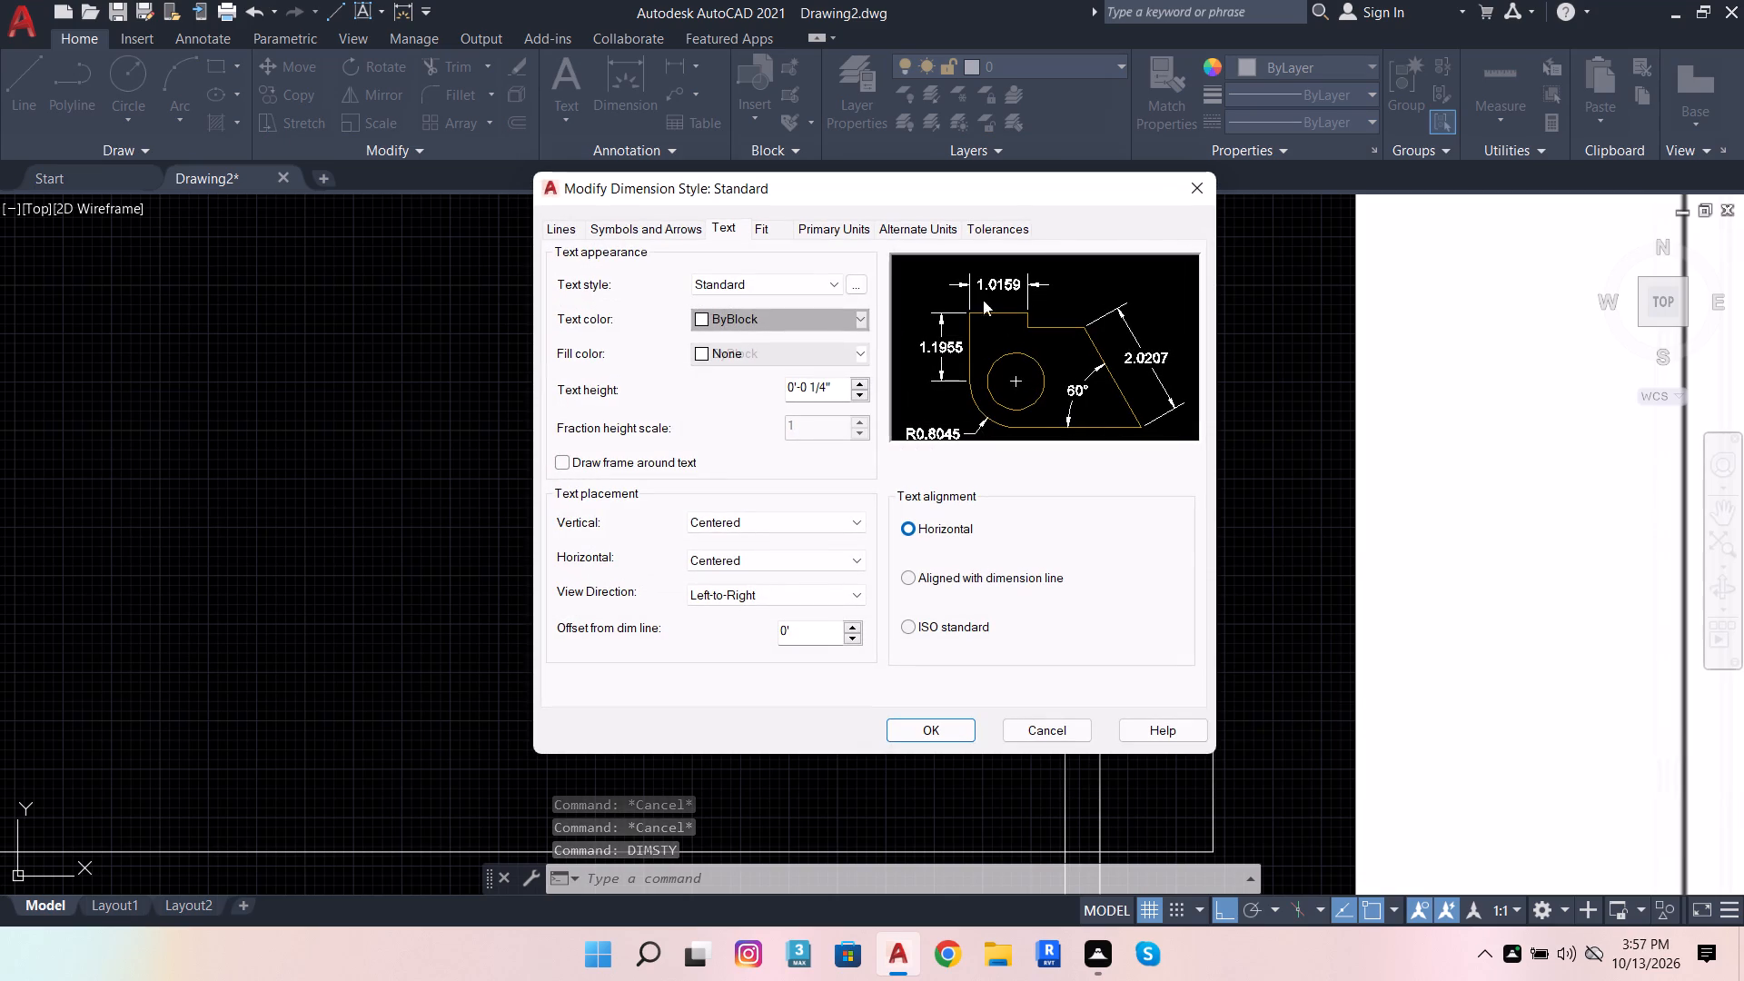
click(839, 222)
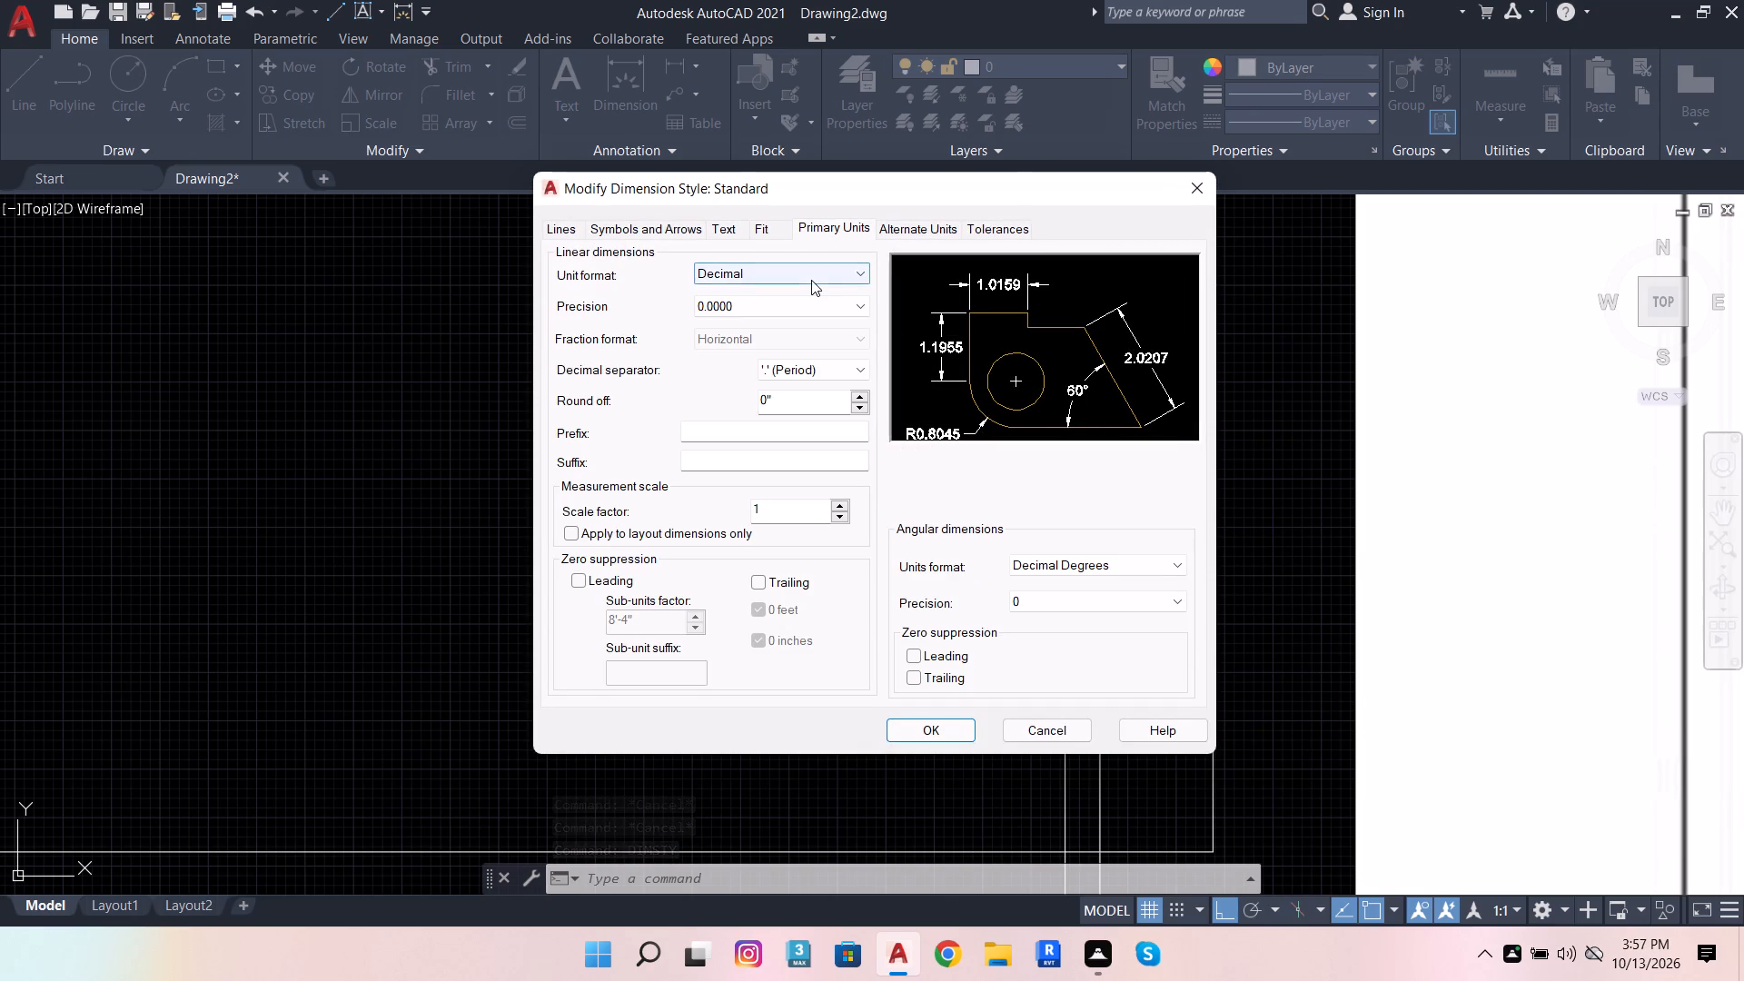
click(811, 280)
click(804, 331)
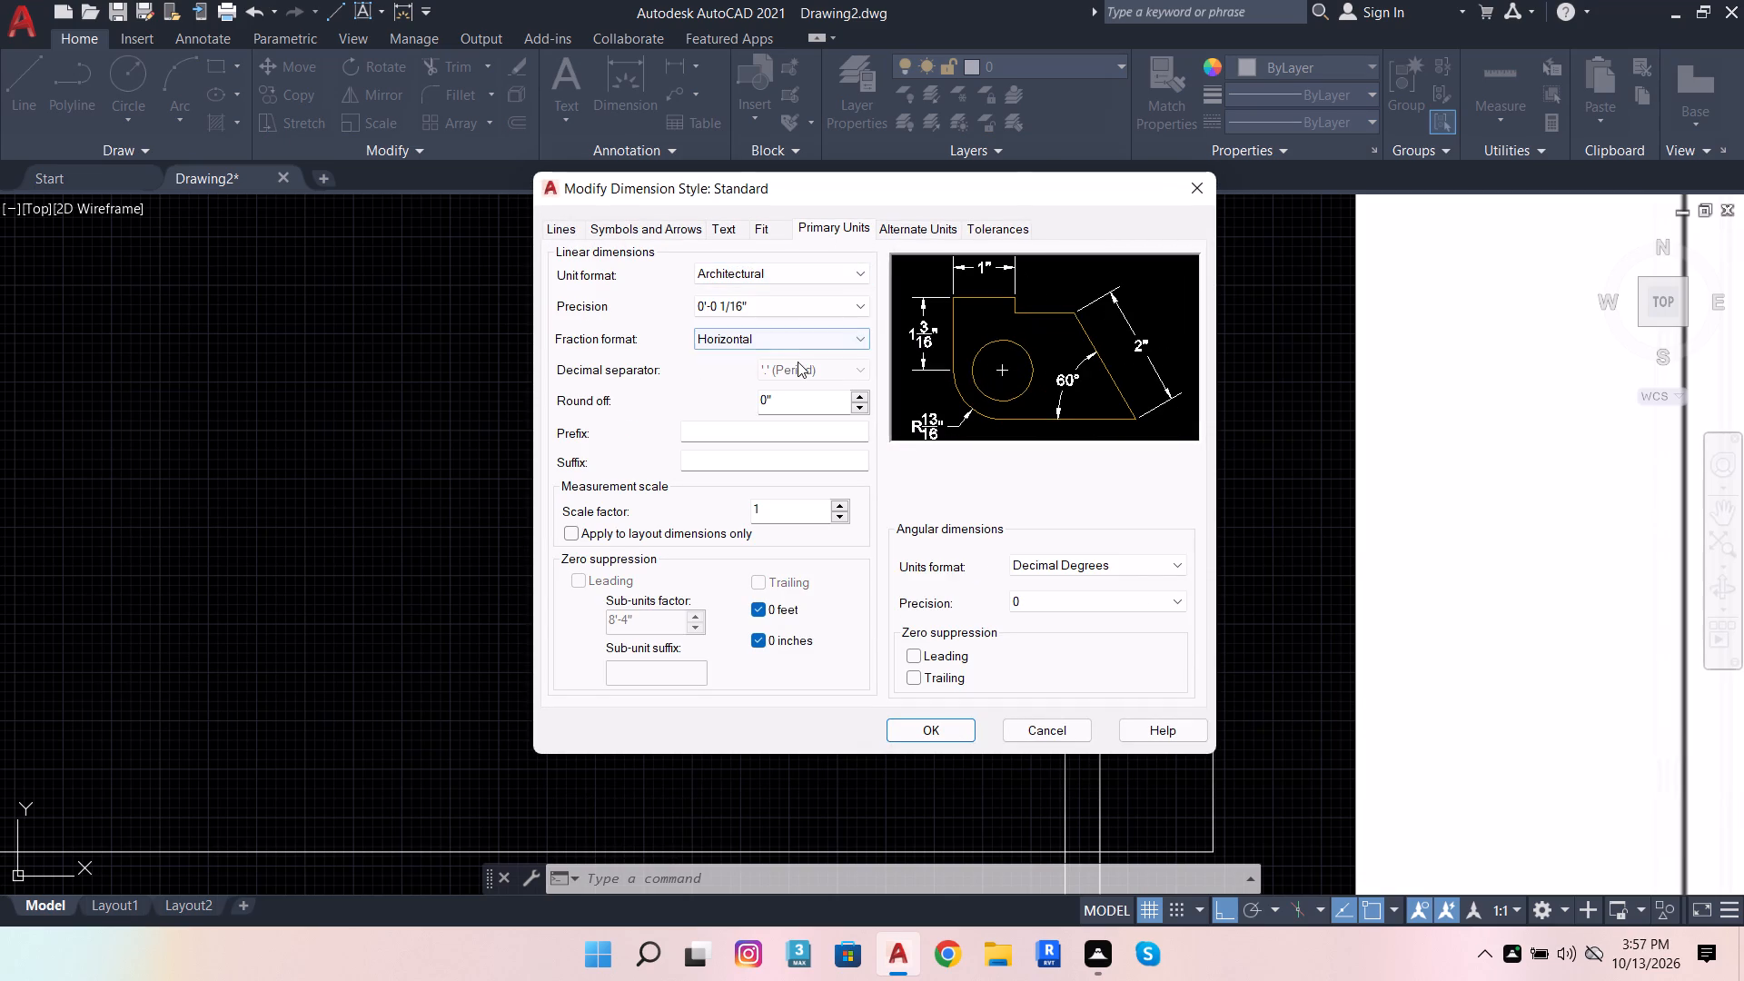
click(778, 317)
click(778, 314)
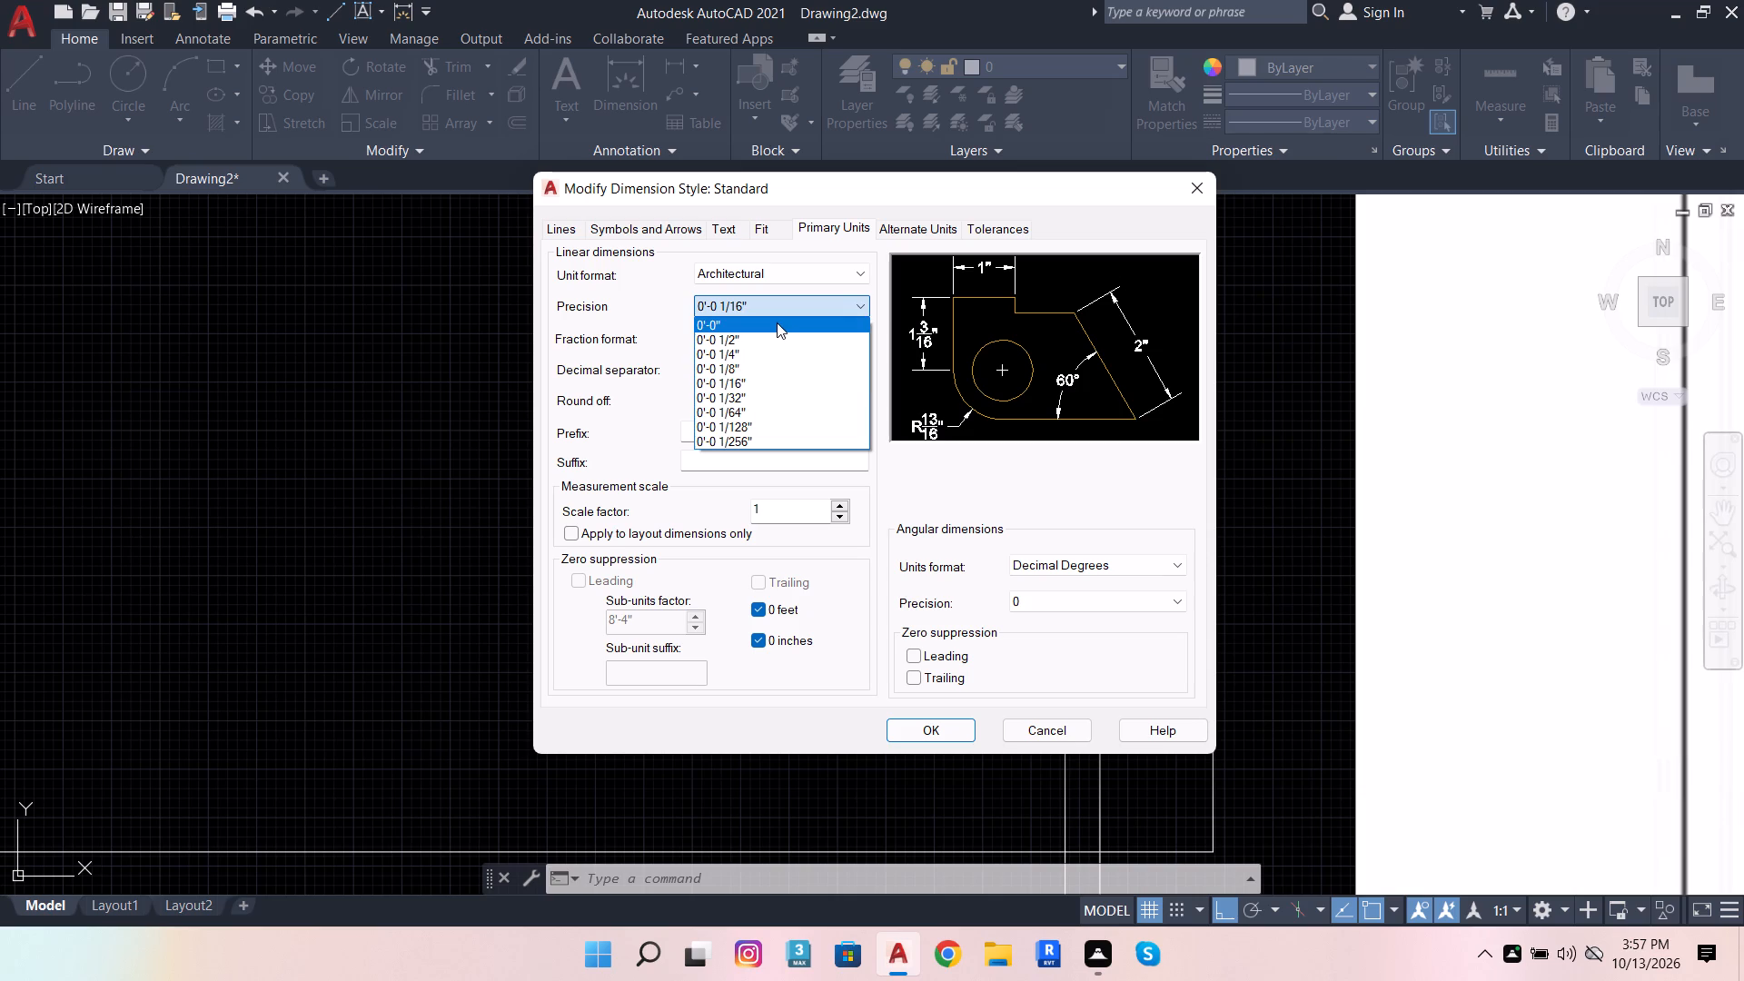
click(777, 322)
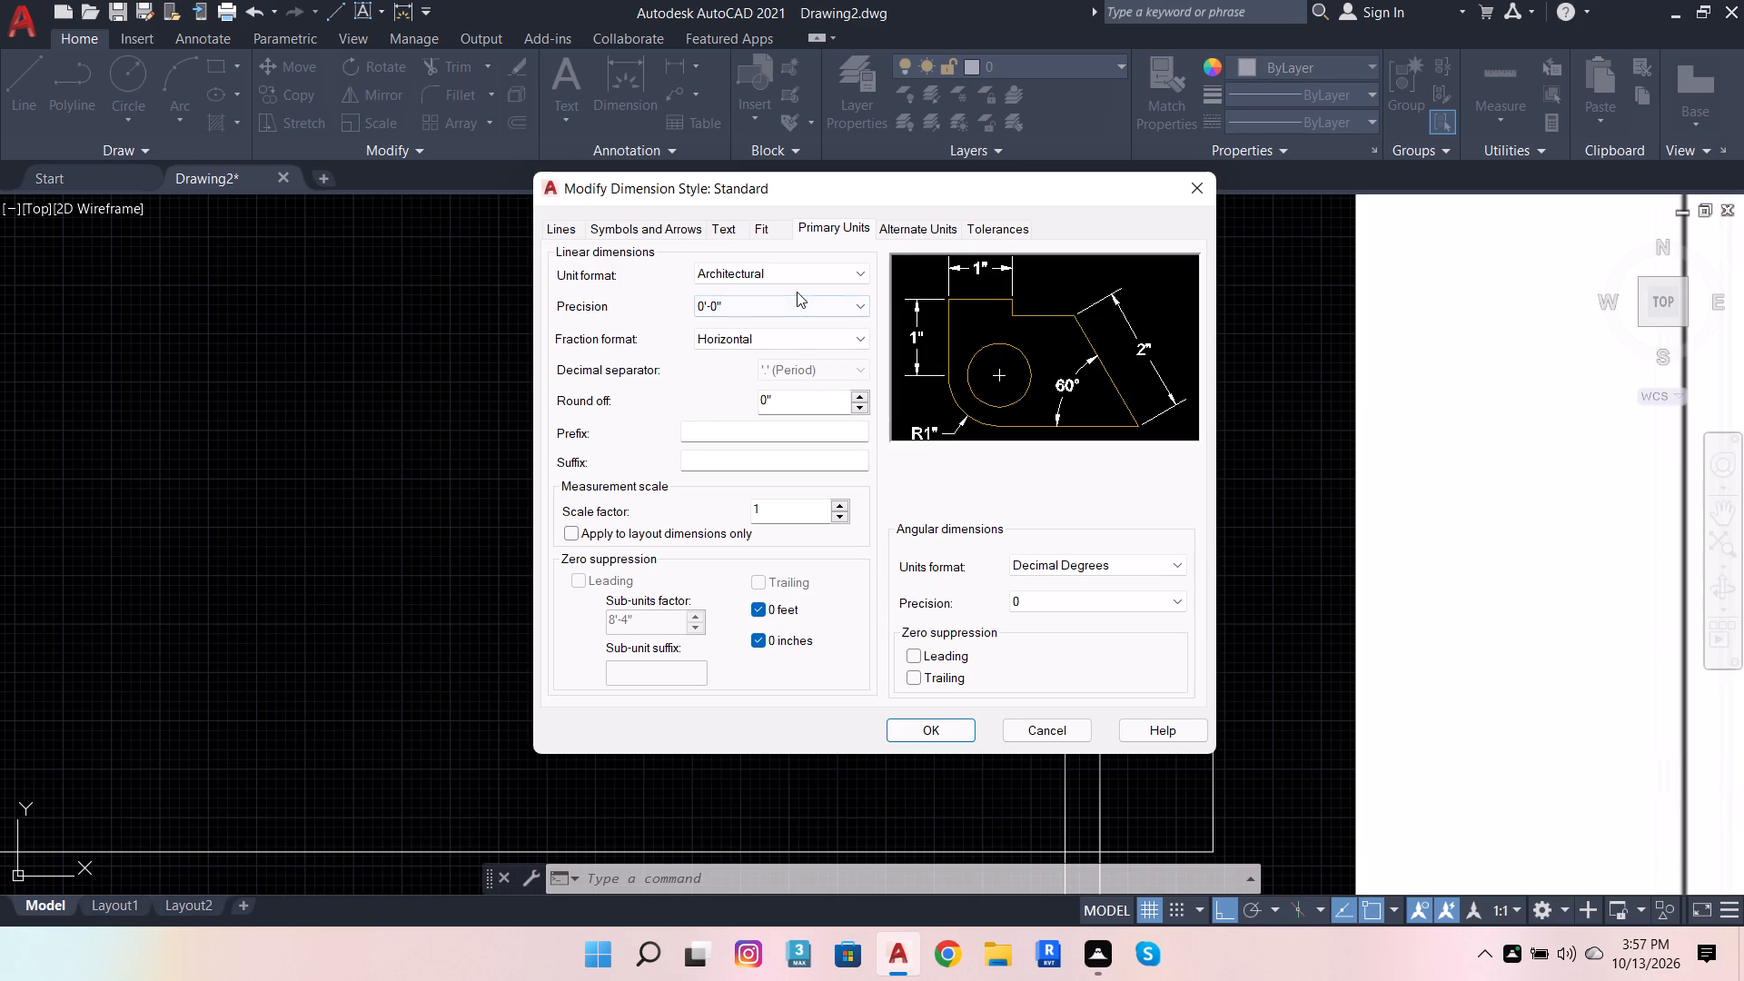
Set the Standard dimension style's text height to 4".
click(761, 226)
click(729, 228)
drag(838, 387, 813, 386)
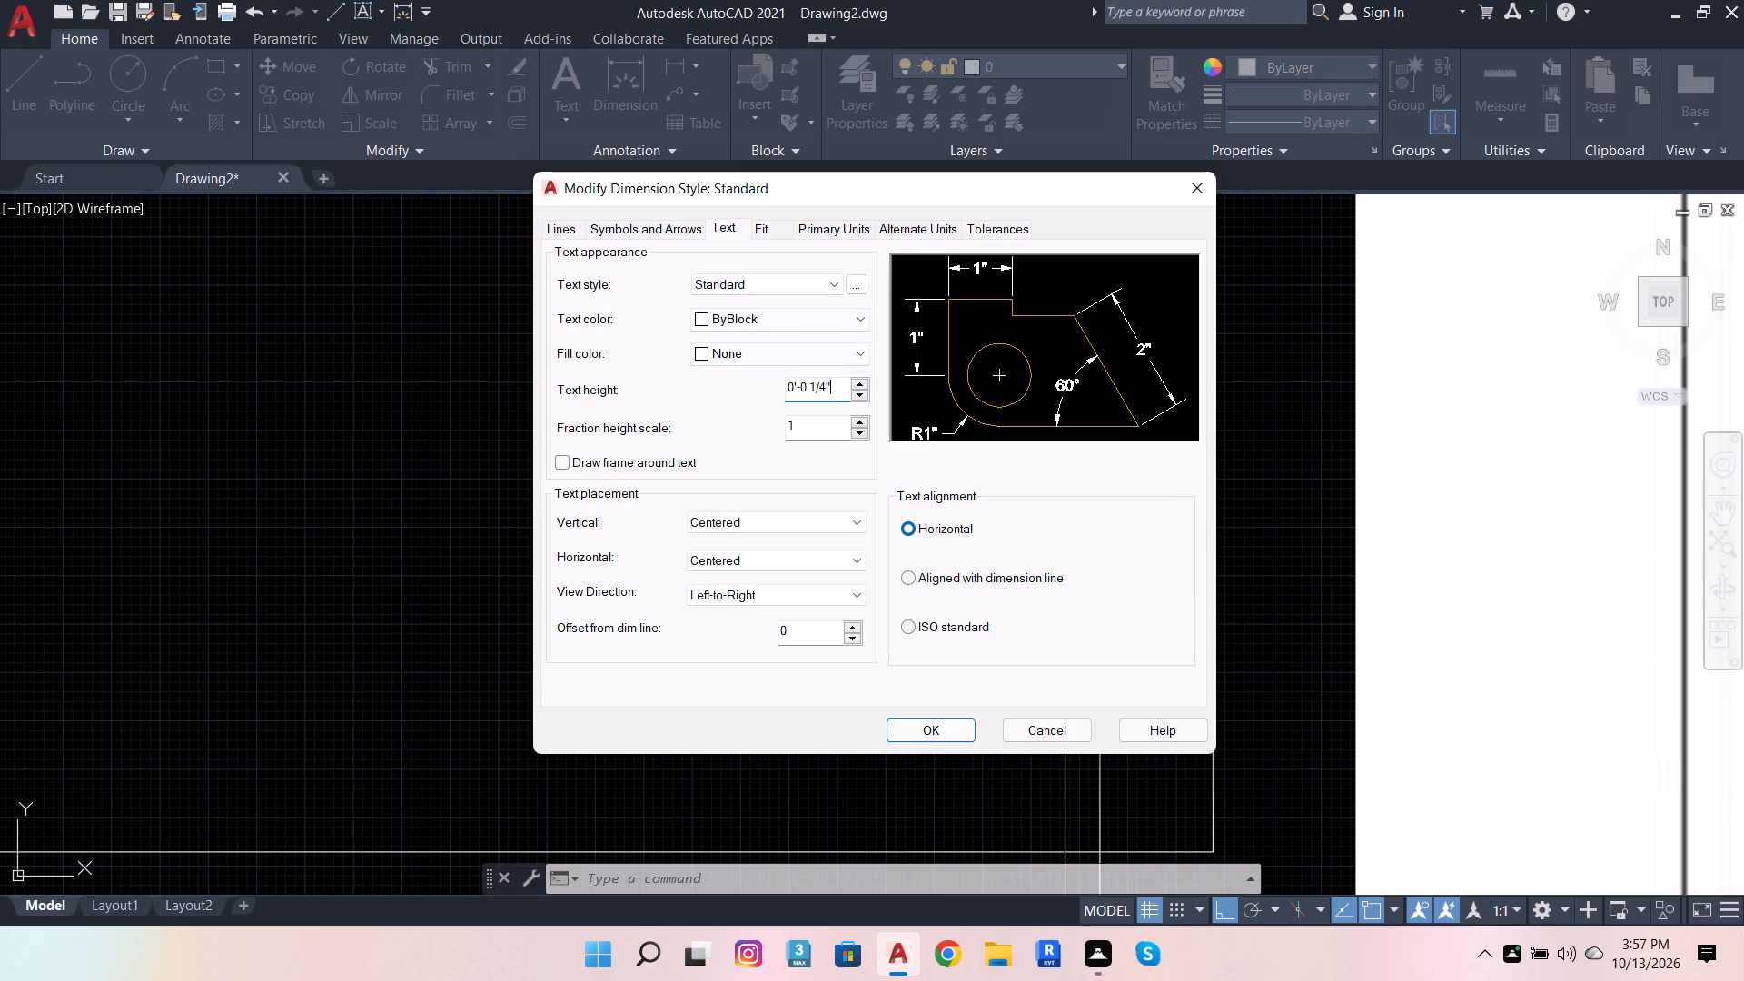
drag(813, 386, 675, 386)
key(4)
key(Return)
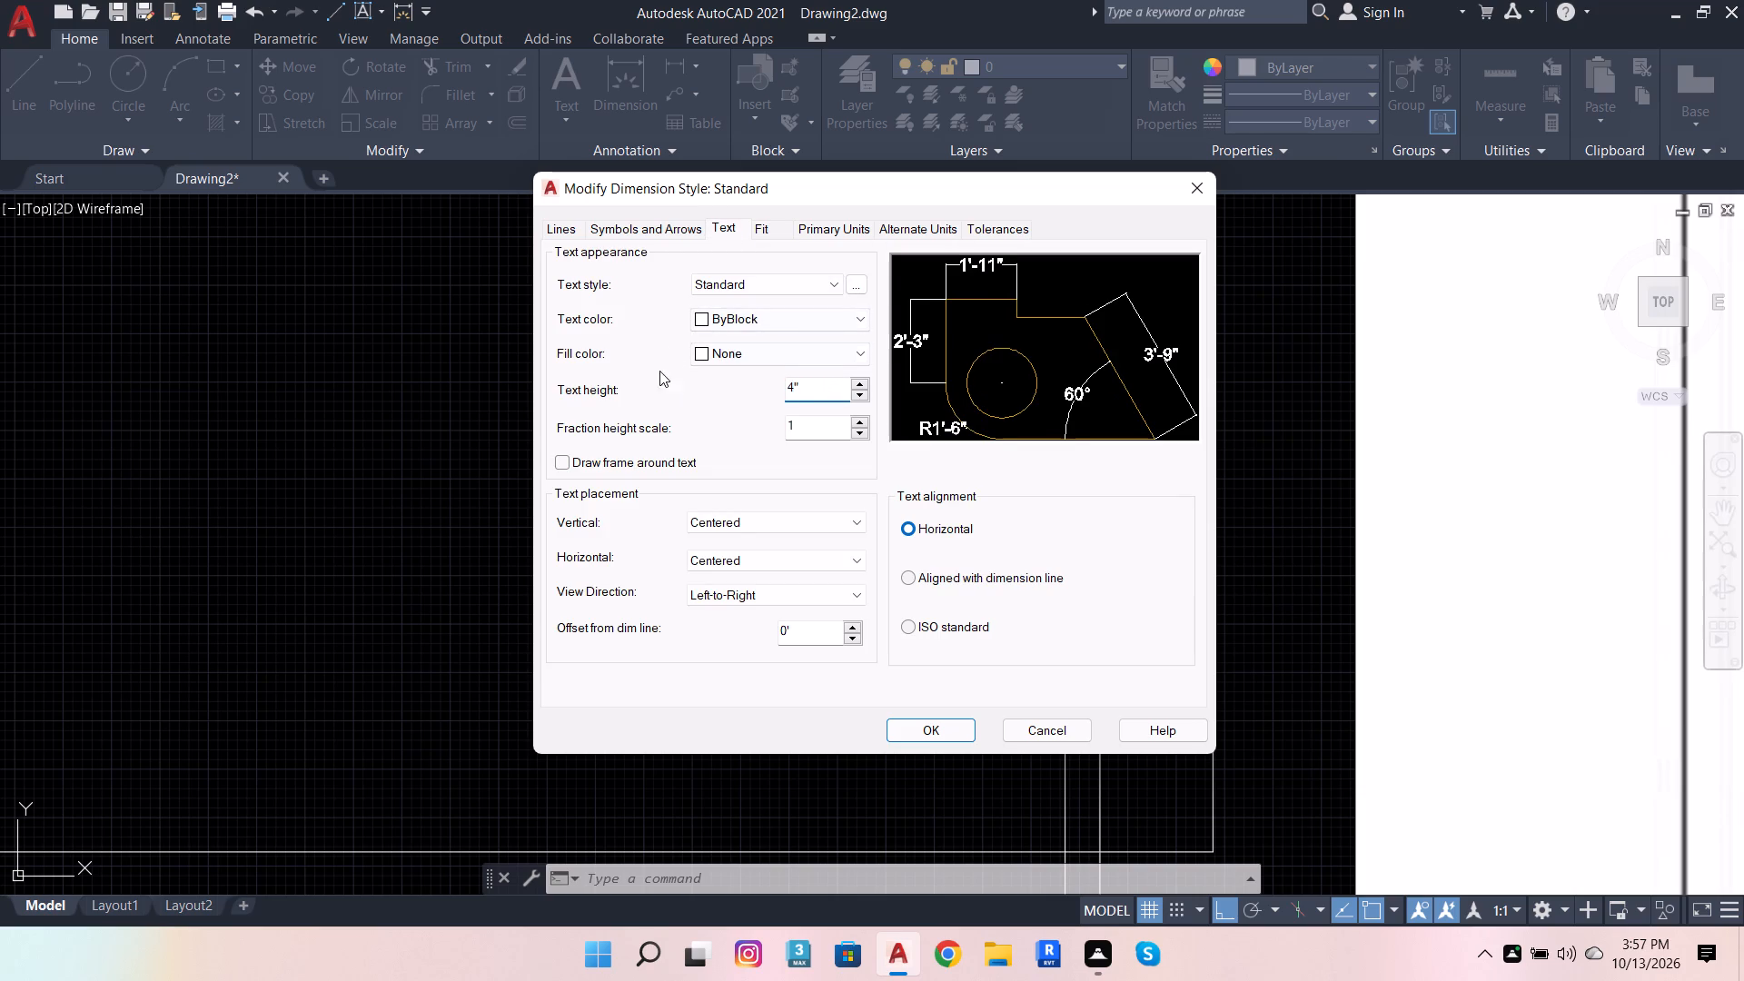
Set the Standard dimension style's first, second and leader arrowheads to Oblique.
click(658, 228)
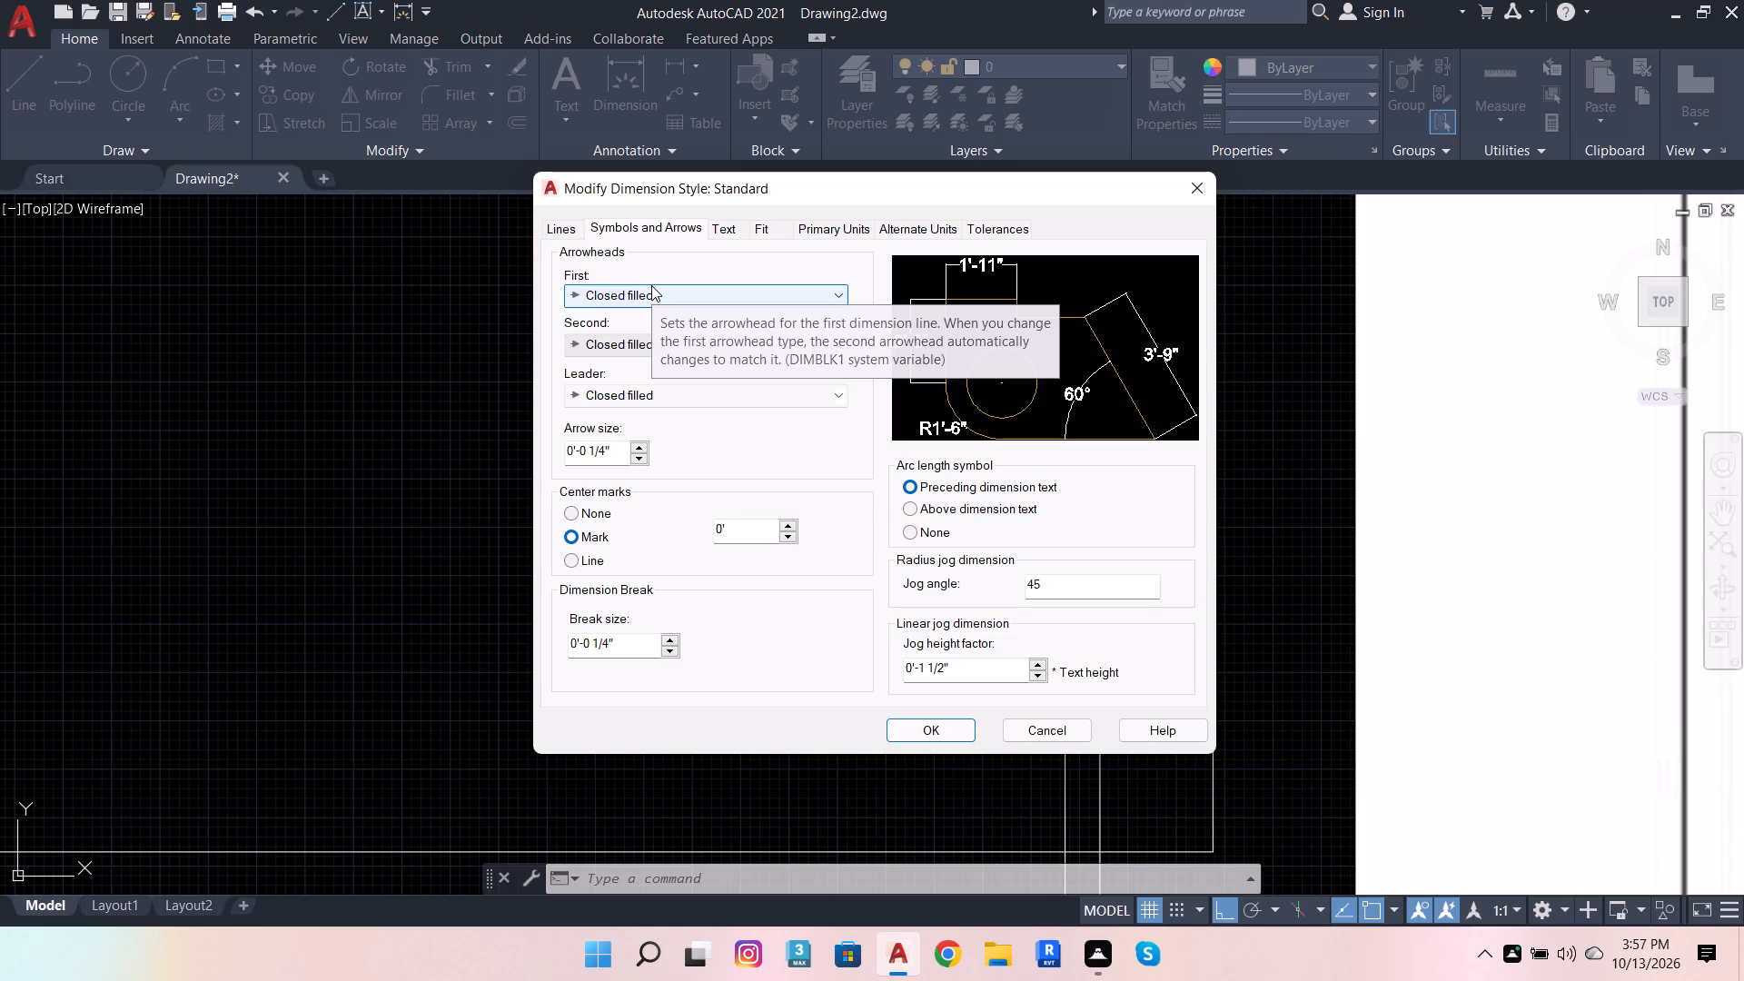
scroll(875, 88, down, 2)
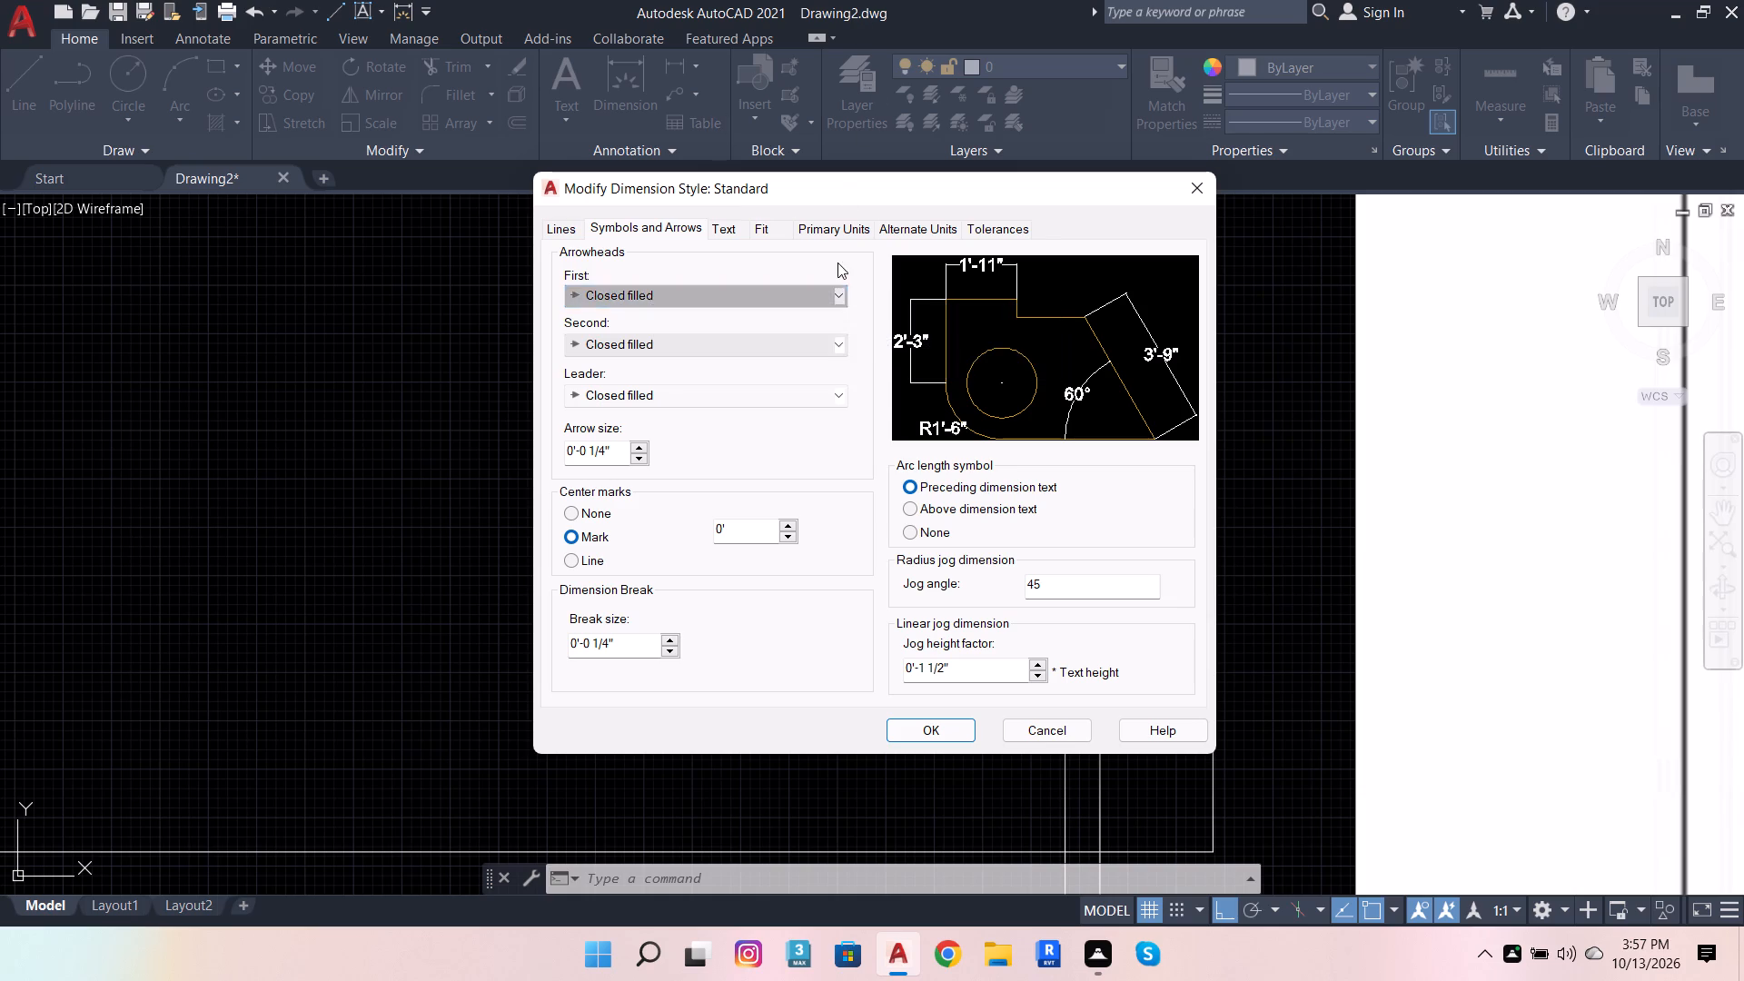
click(788, 288)
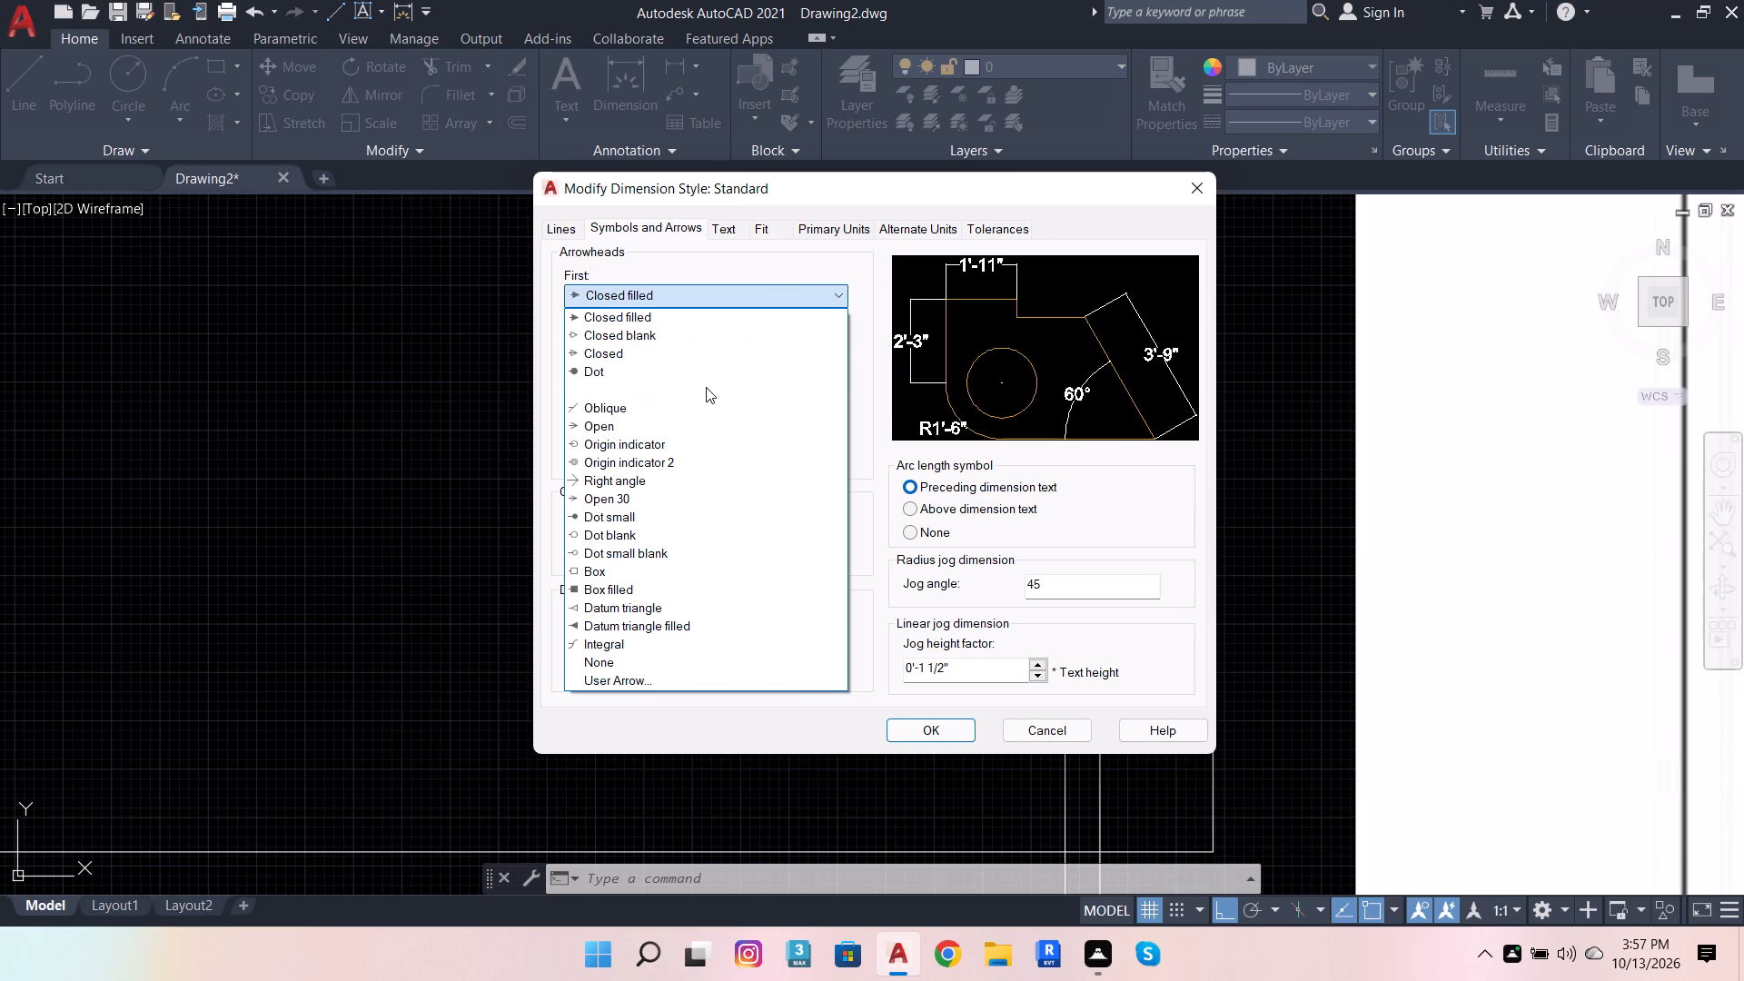
click(657, 411)
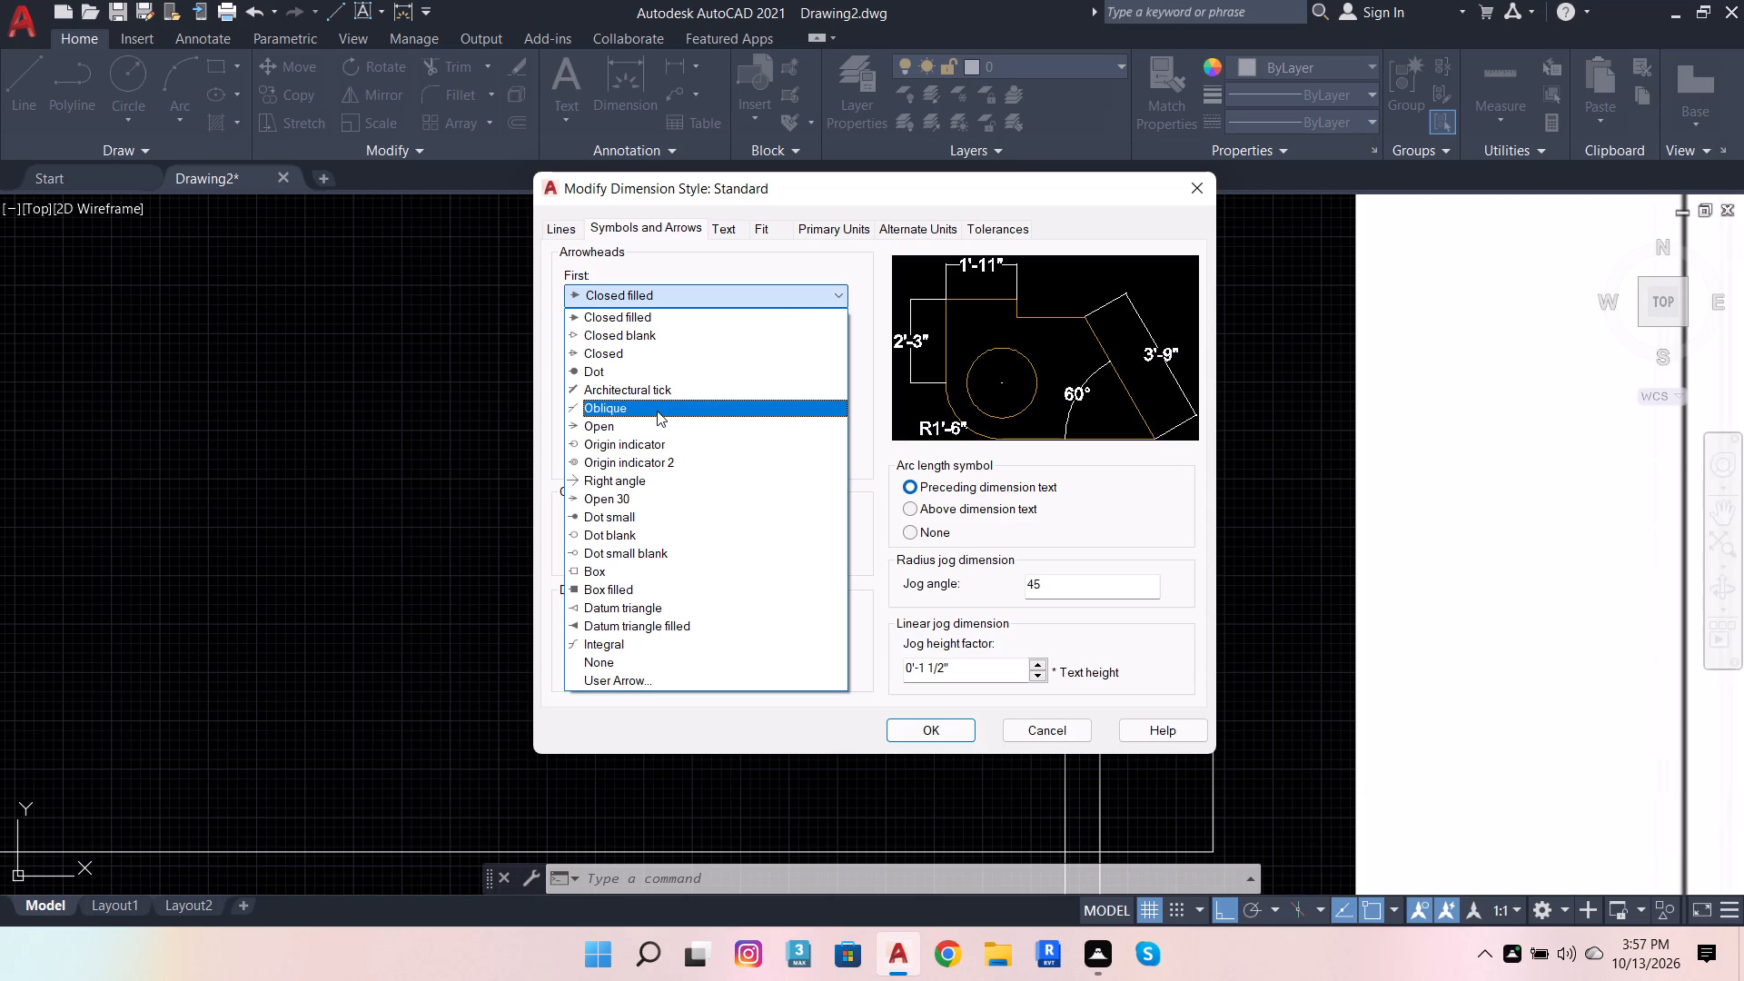
click(669, 390)
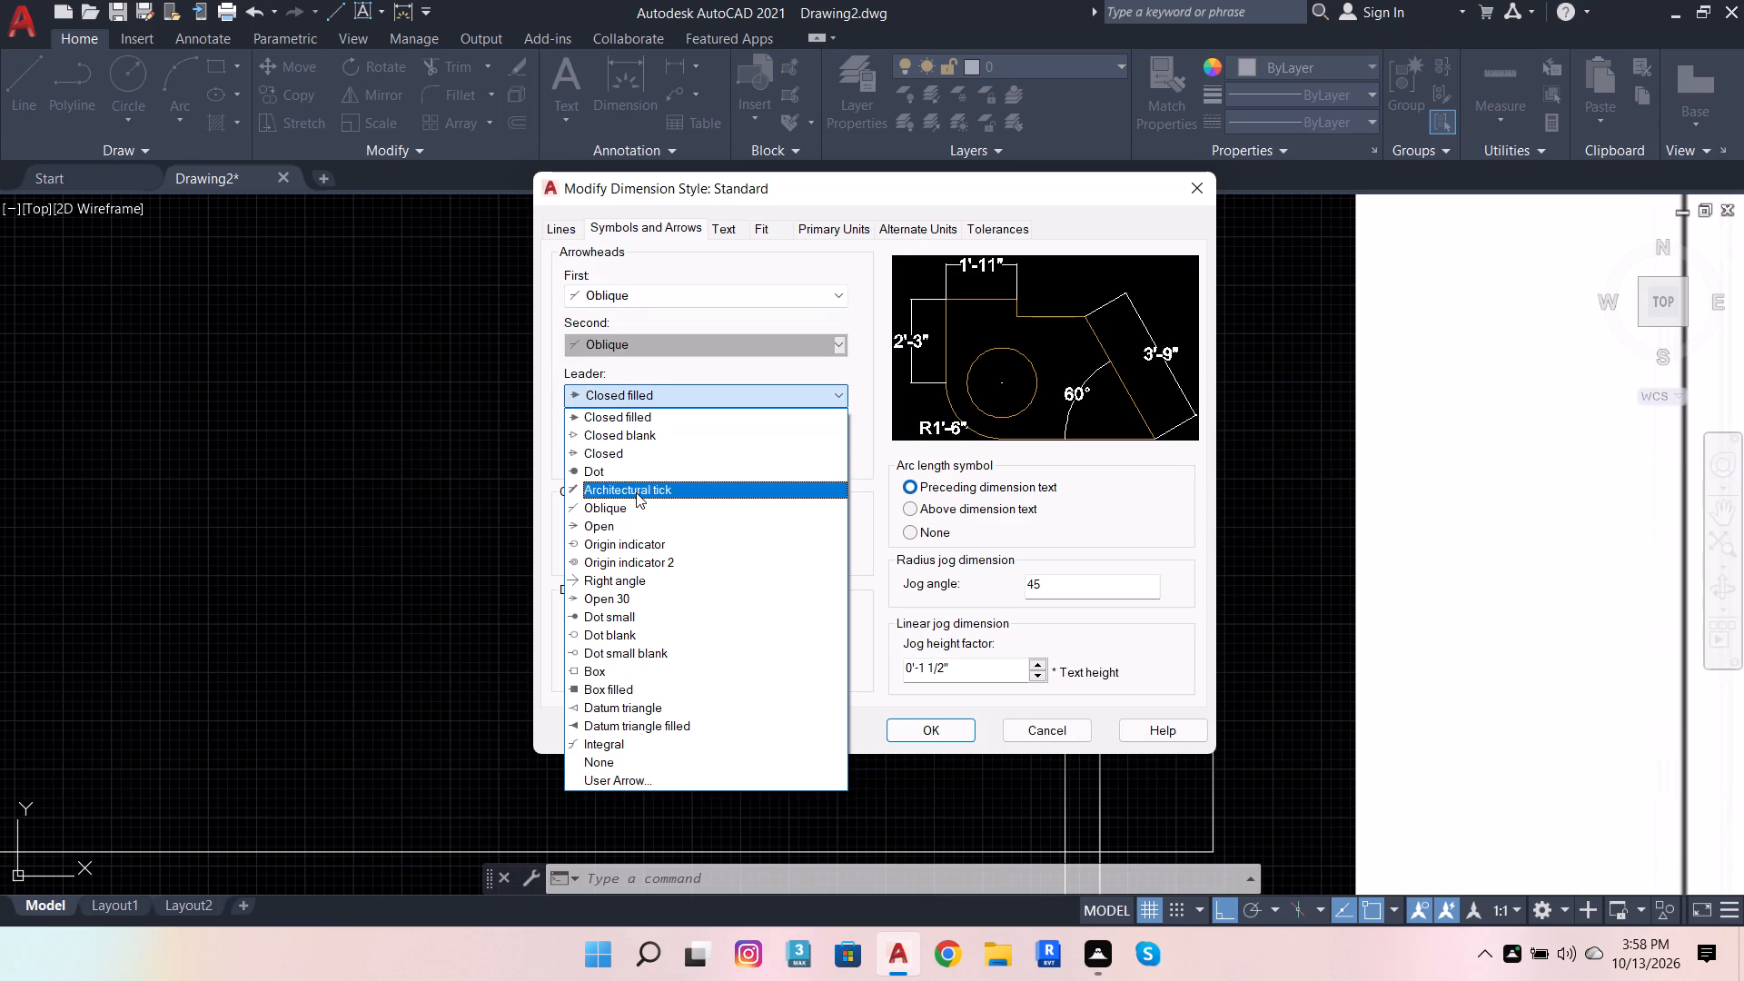
click(637, 513)
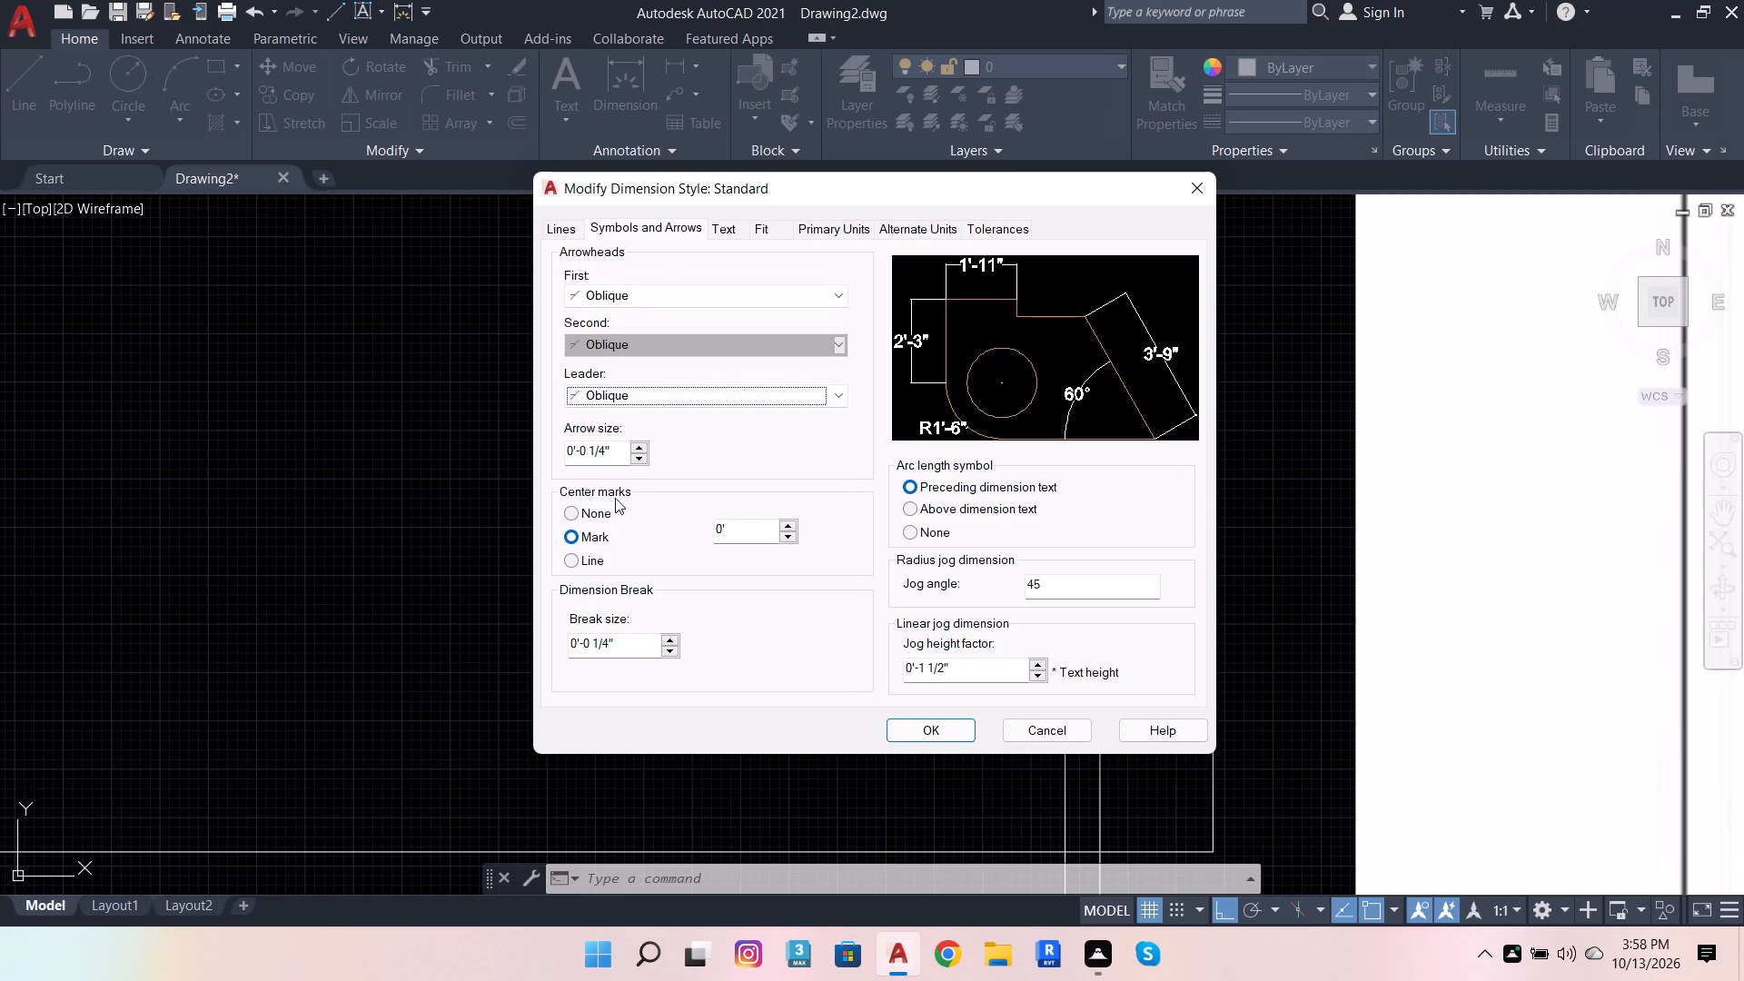
Set the Standard dimension style's arrow size to 2", accept the changes and close the style manager.
drag(627, 450, 455, 436)
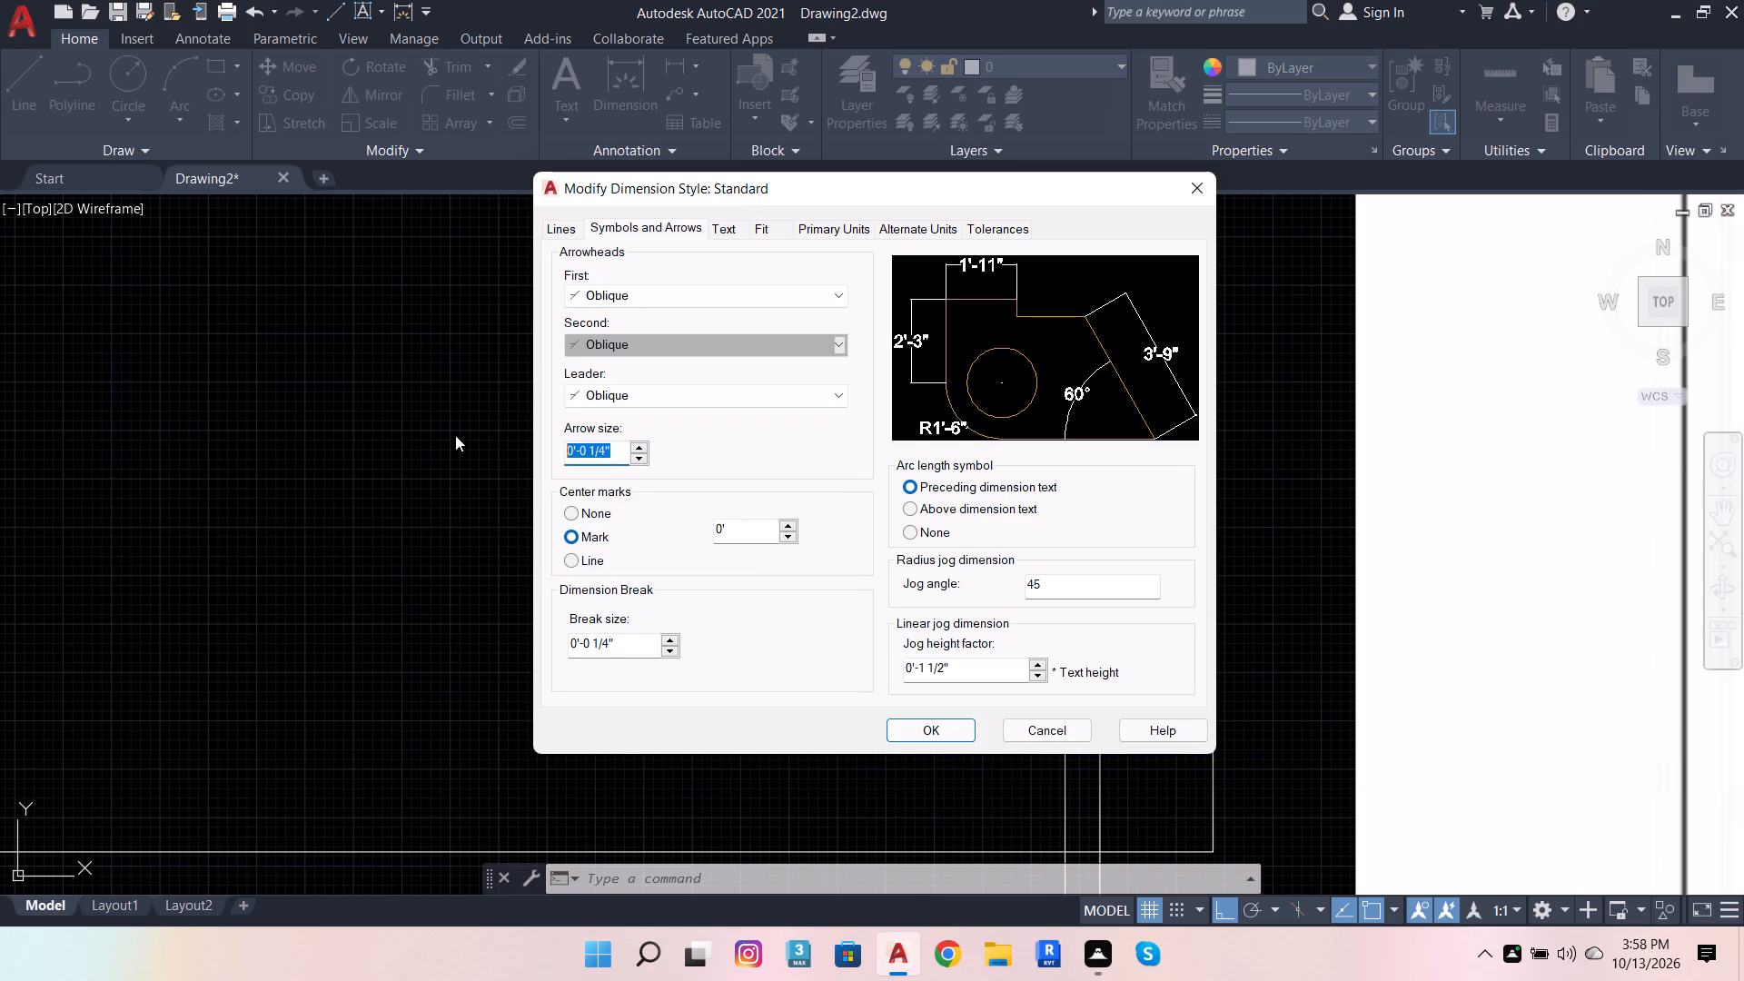
key(2)
key(Return)
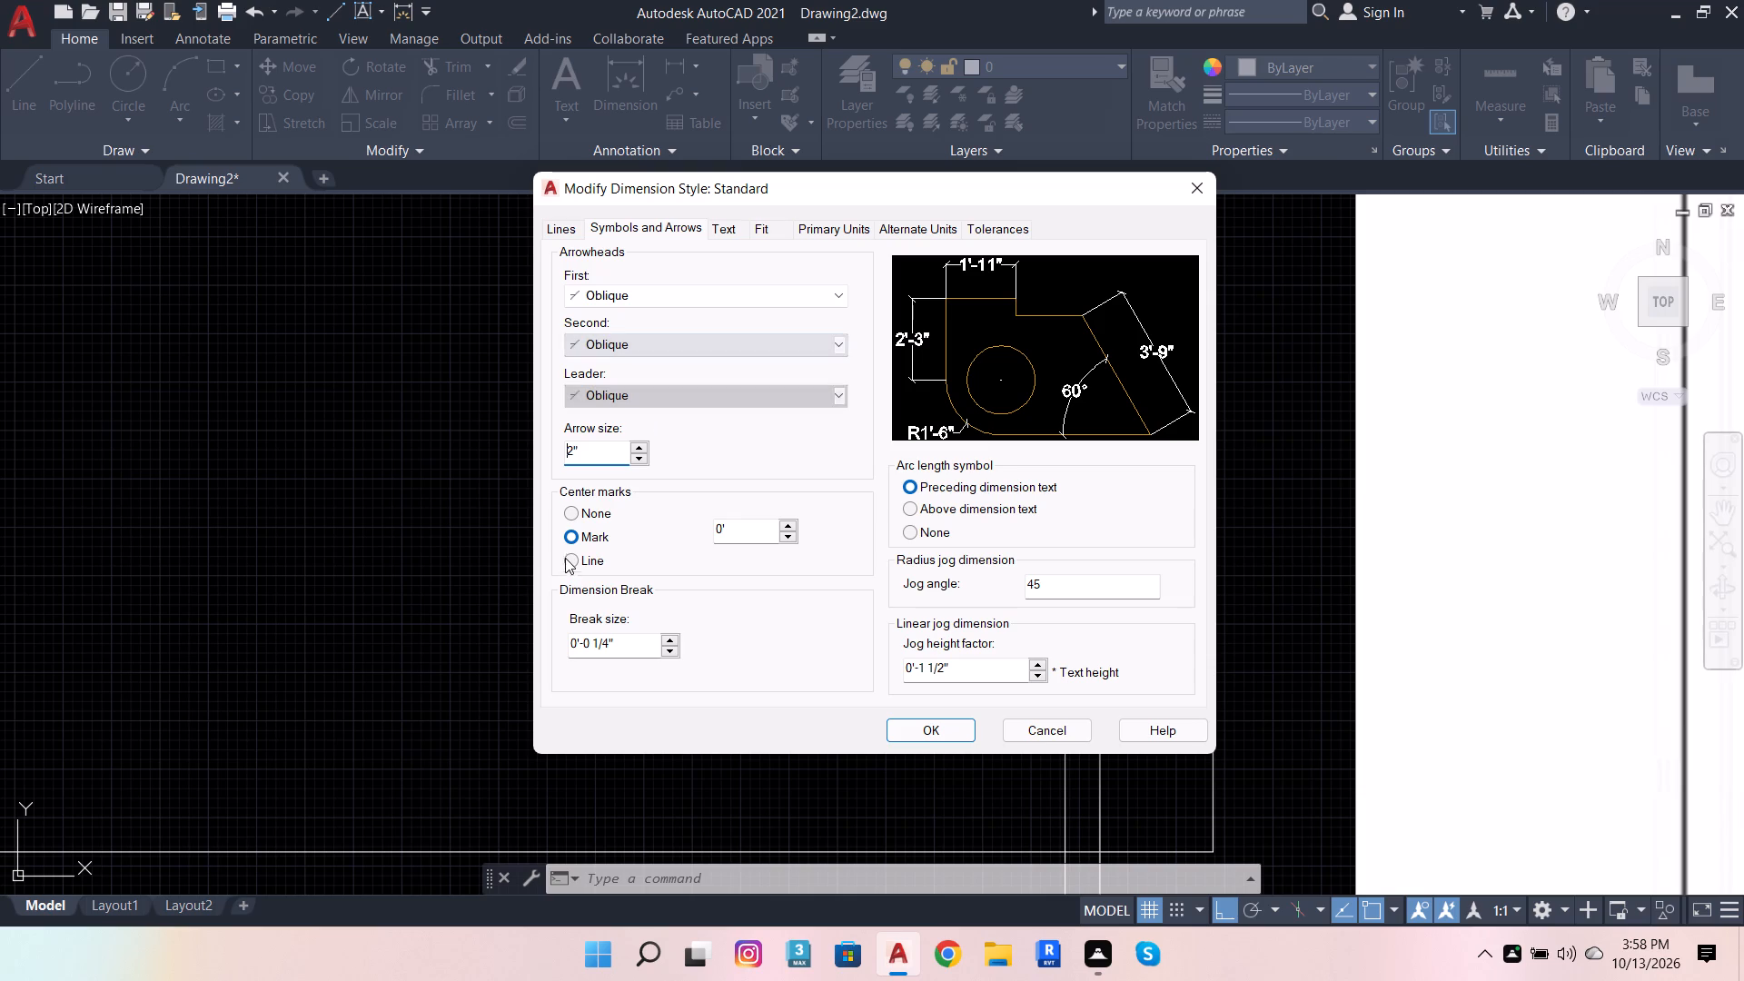
click(922, 732)
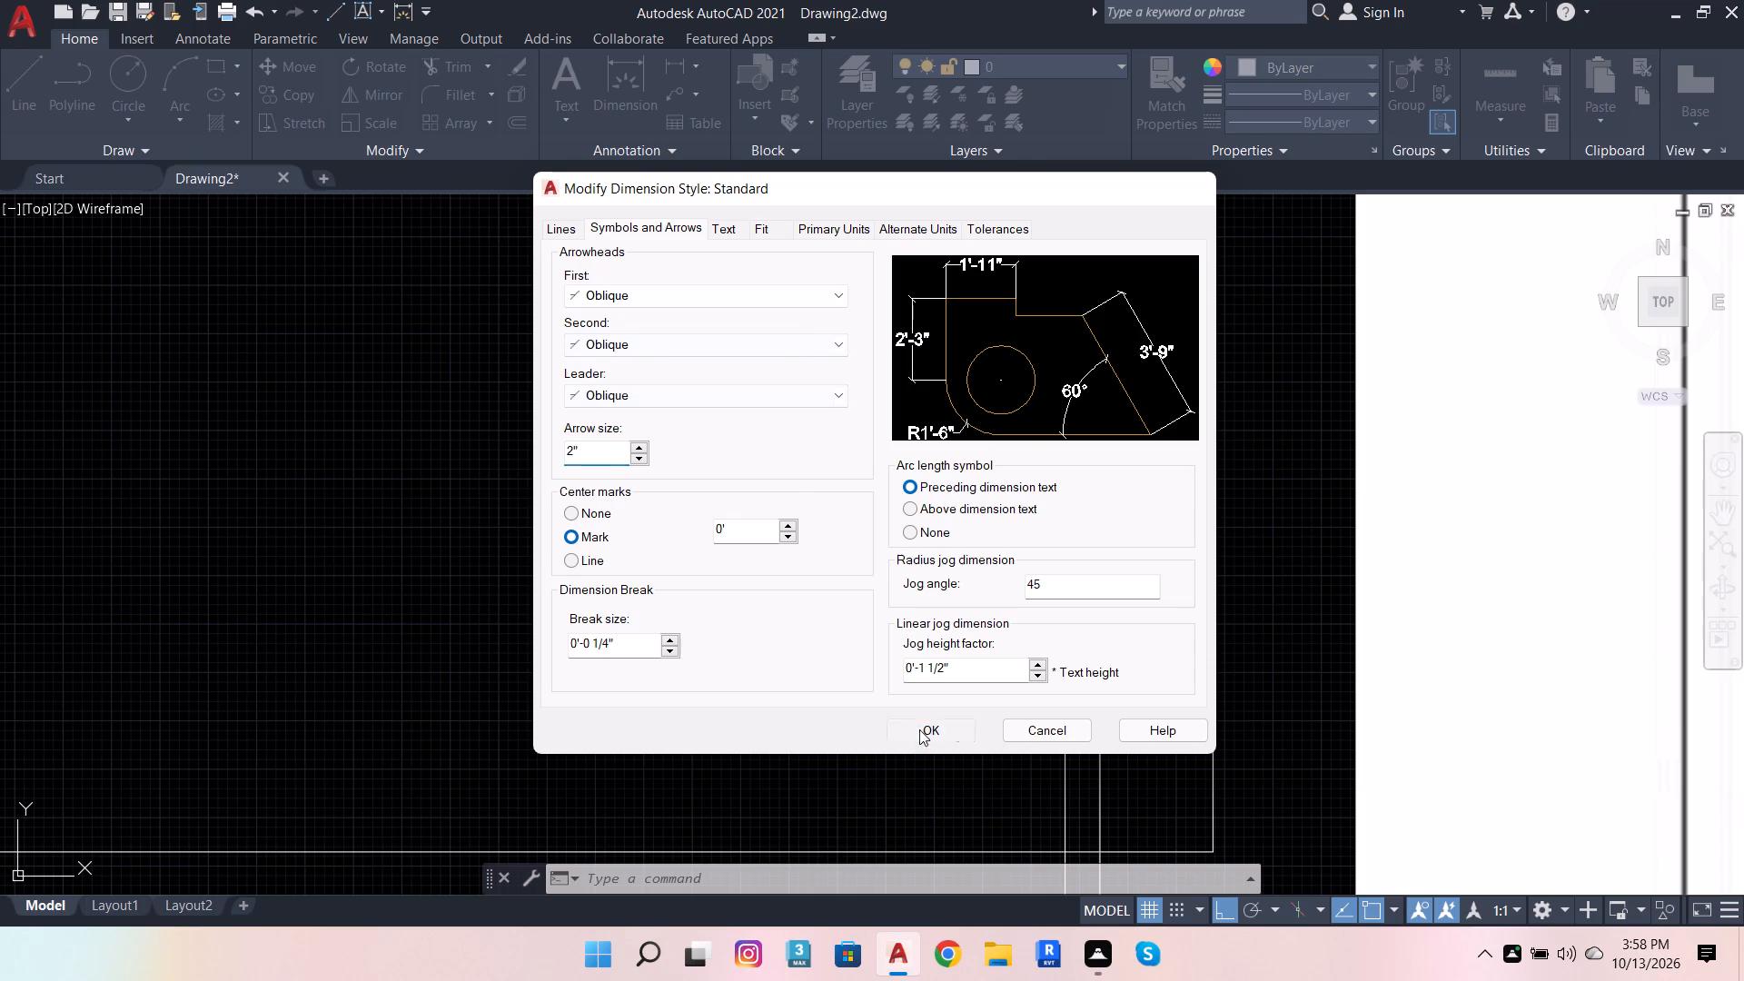
click(1142, 359)
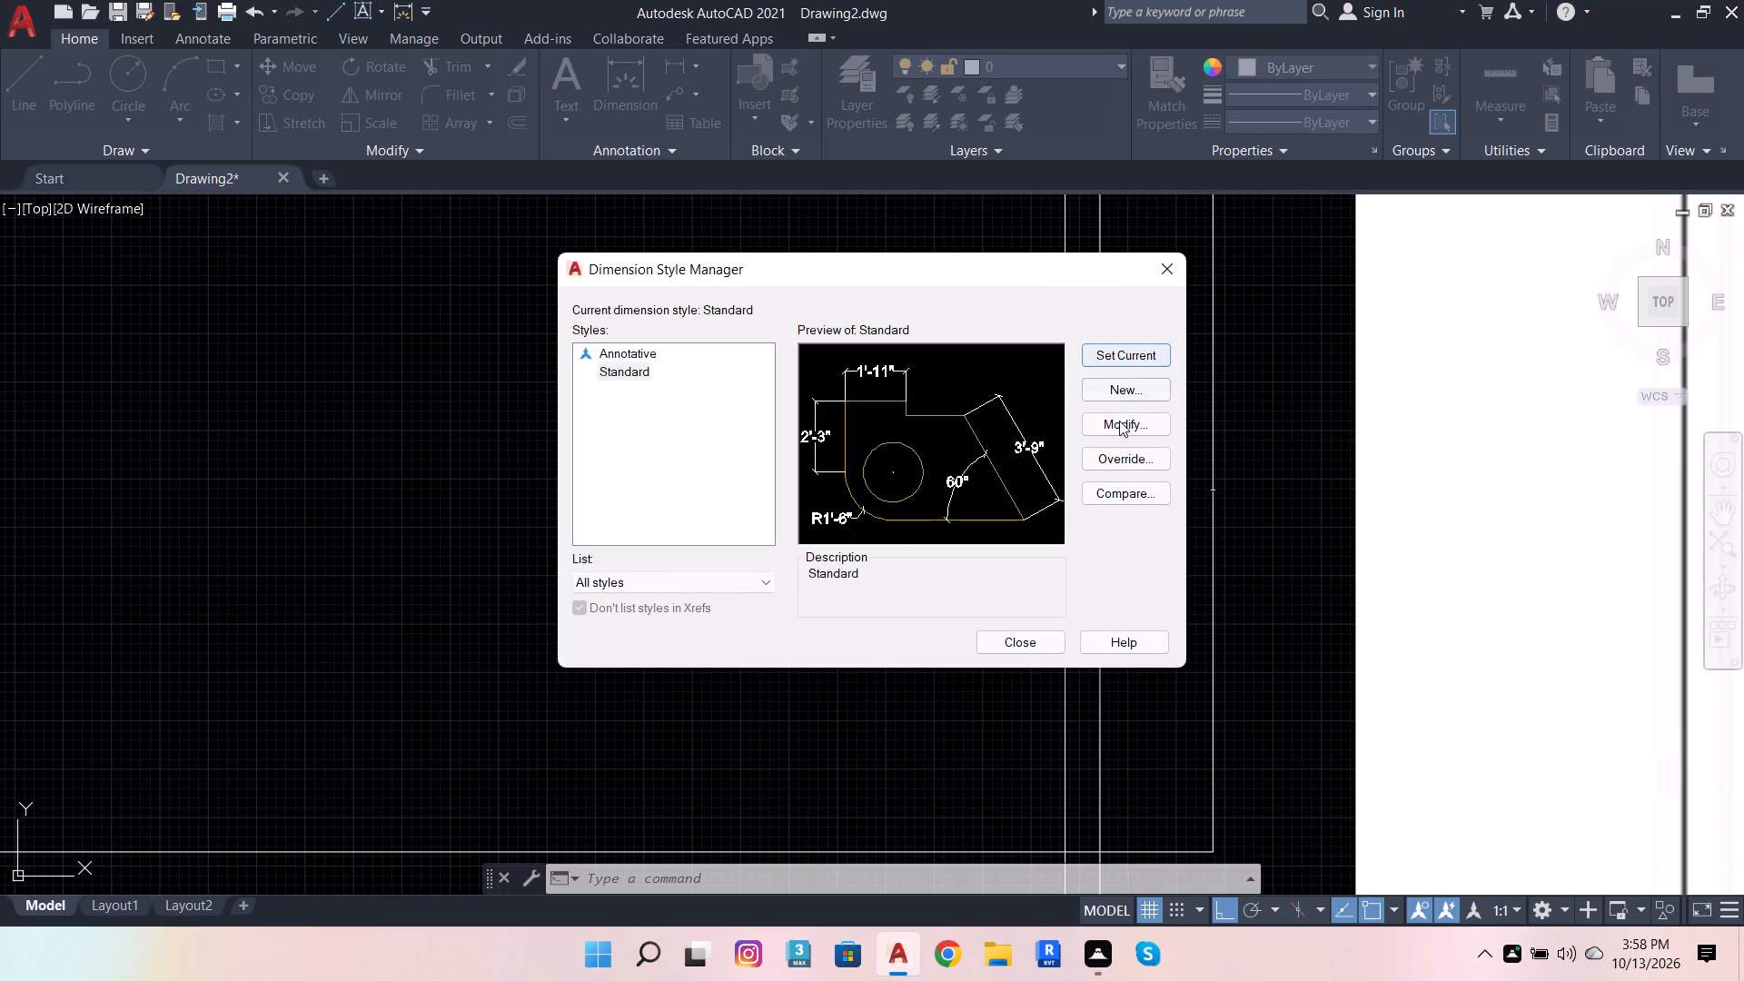
click(1031, 647)
Delete the vertical dimension placed outside the right wall.
scroll(1124, 469, down, 3)
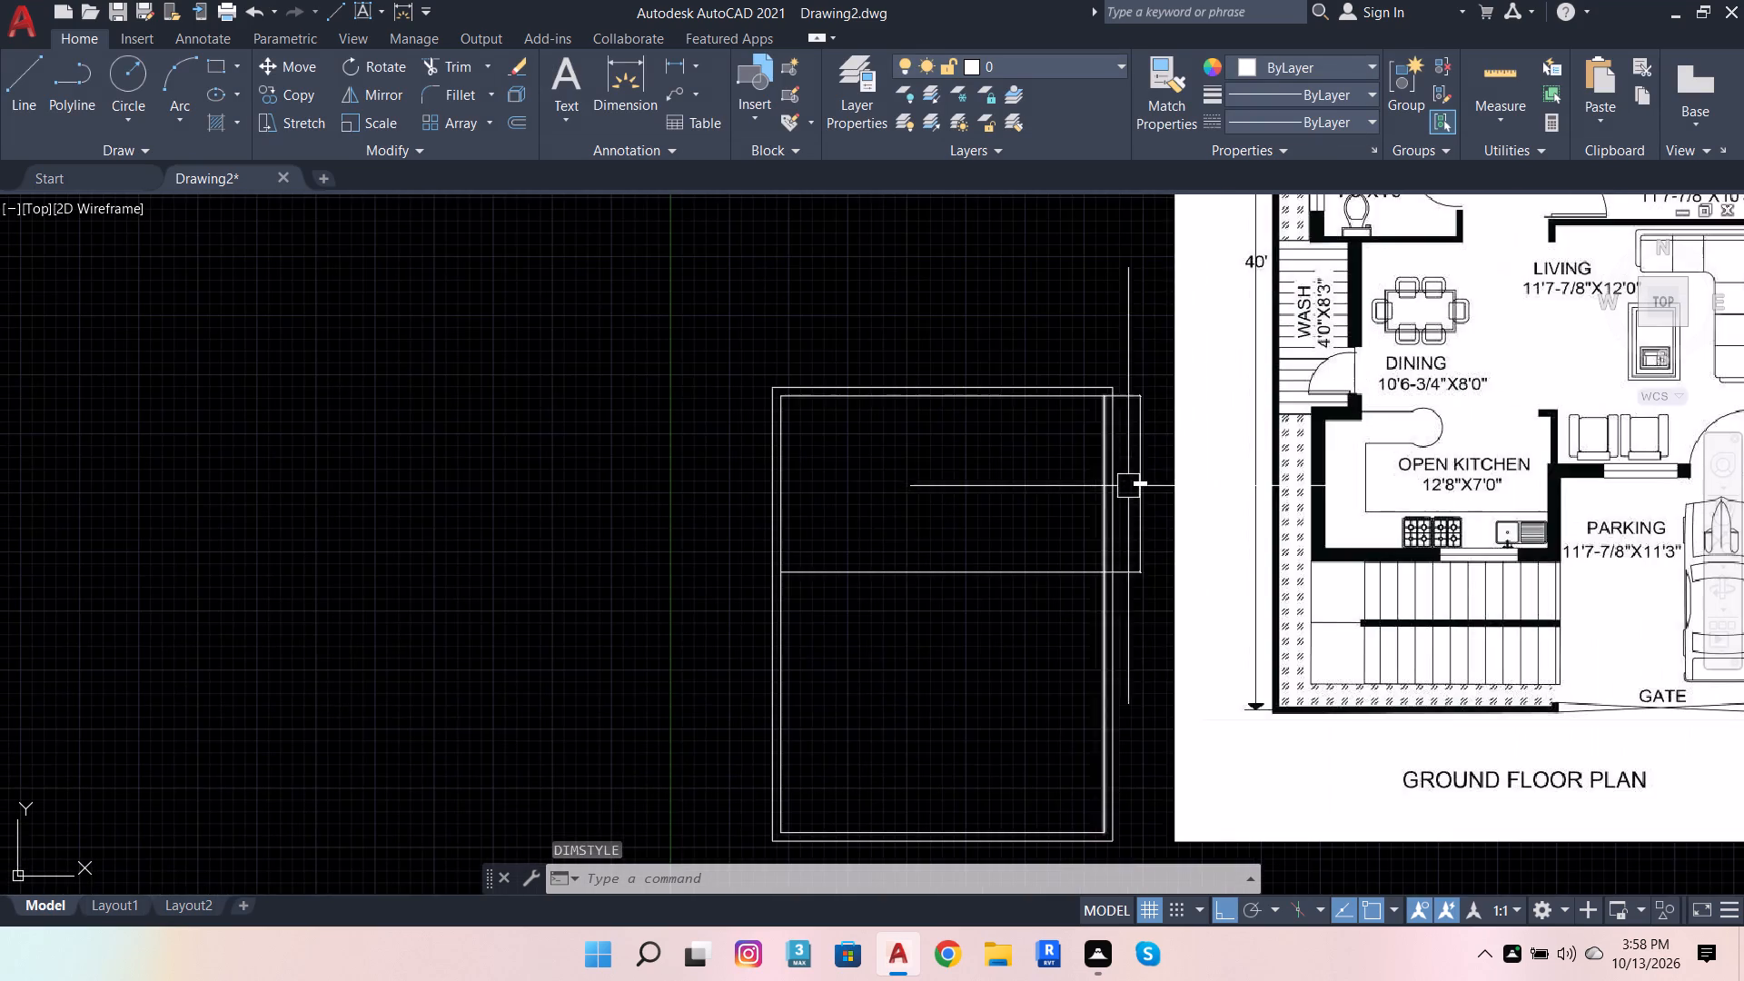
scroll(1151, 475, up, 3)
click(1132, 499)
scroll(1184, 479, down, 1)
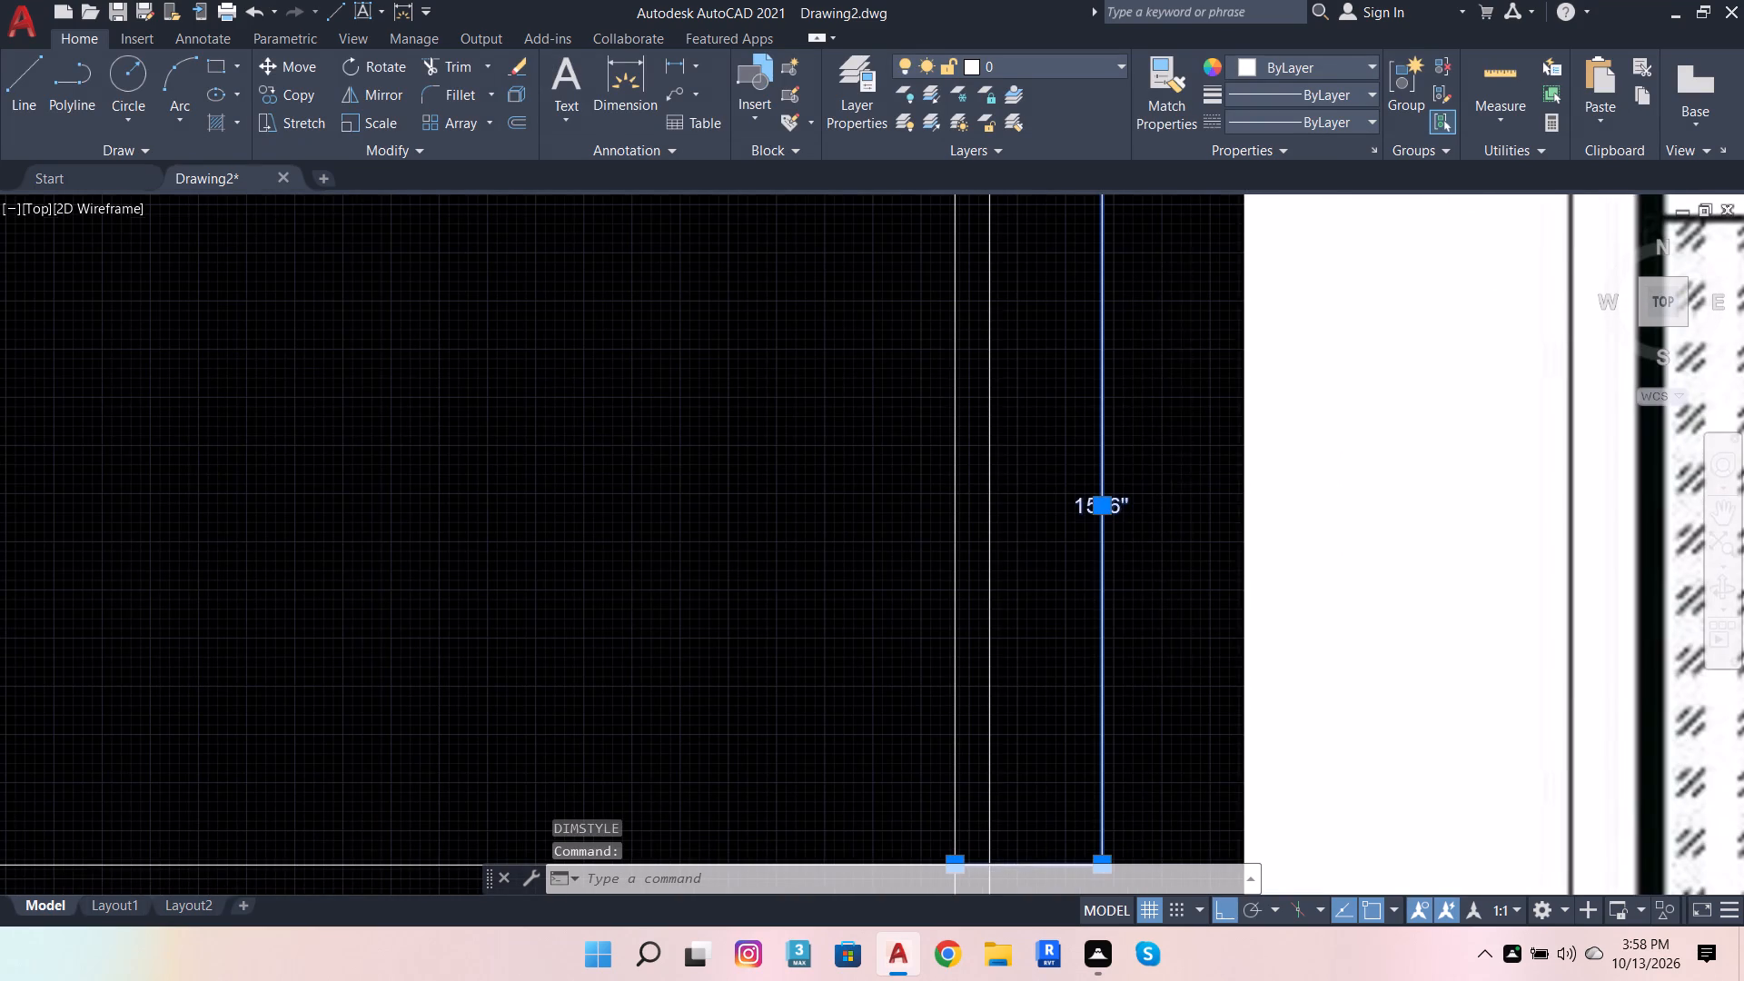
scroll(1184, 479, down, 1)
key(Delete)
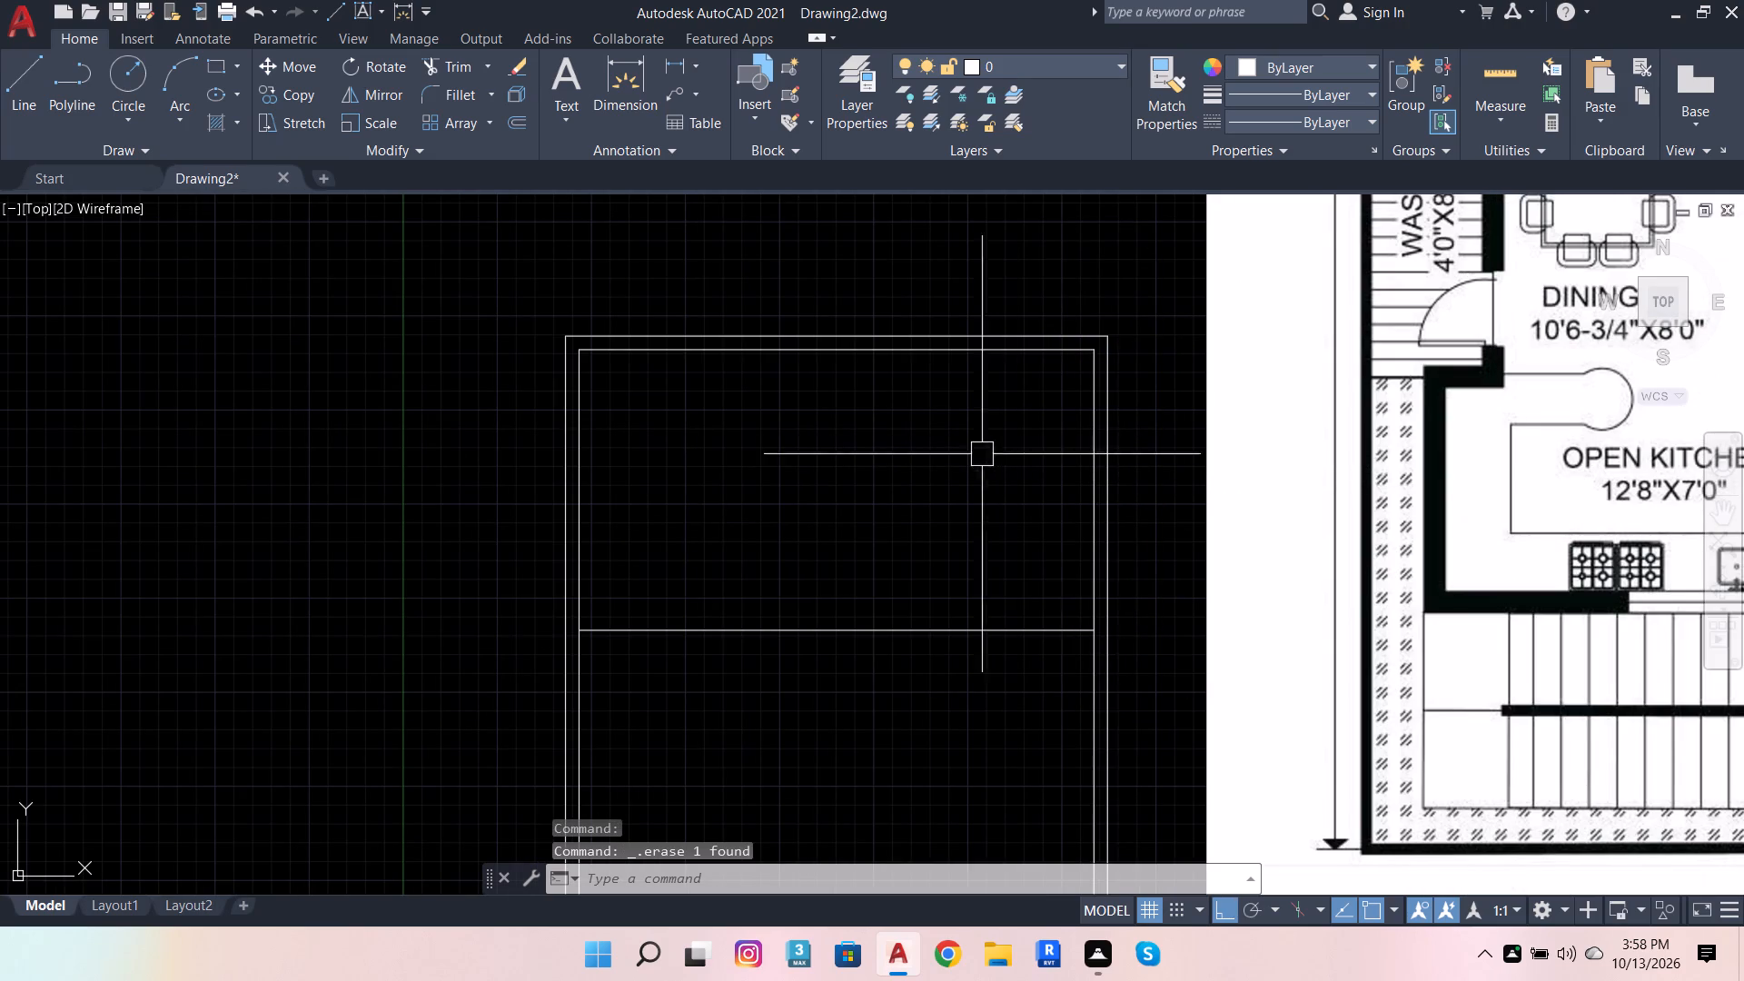
Offset the inner top wall line downward by 12'7" to mark the room depth.
click(933, 350)
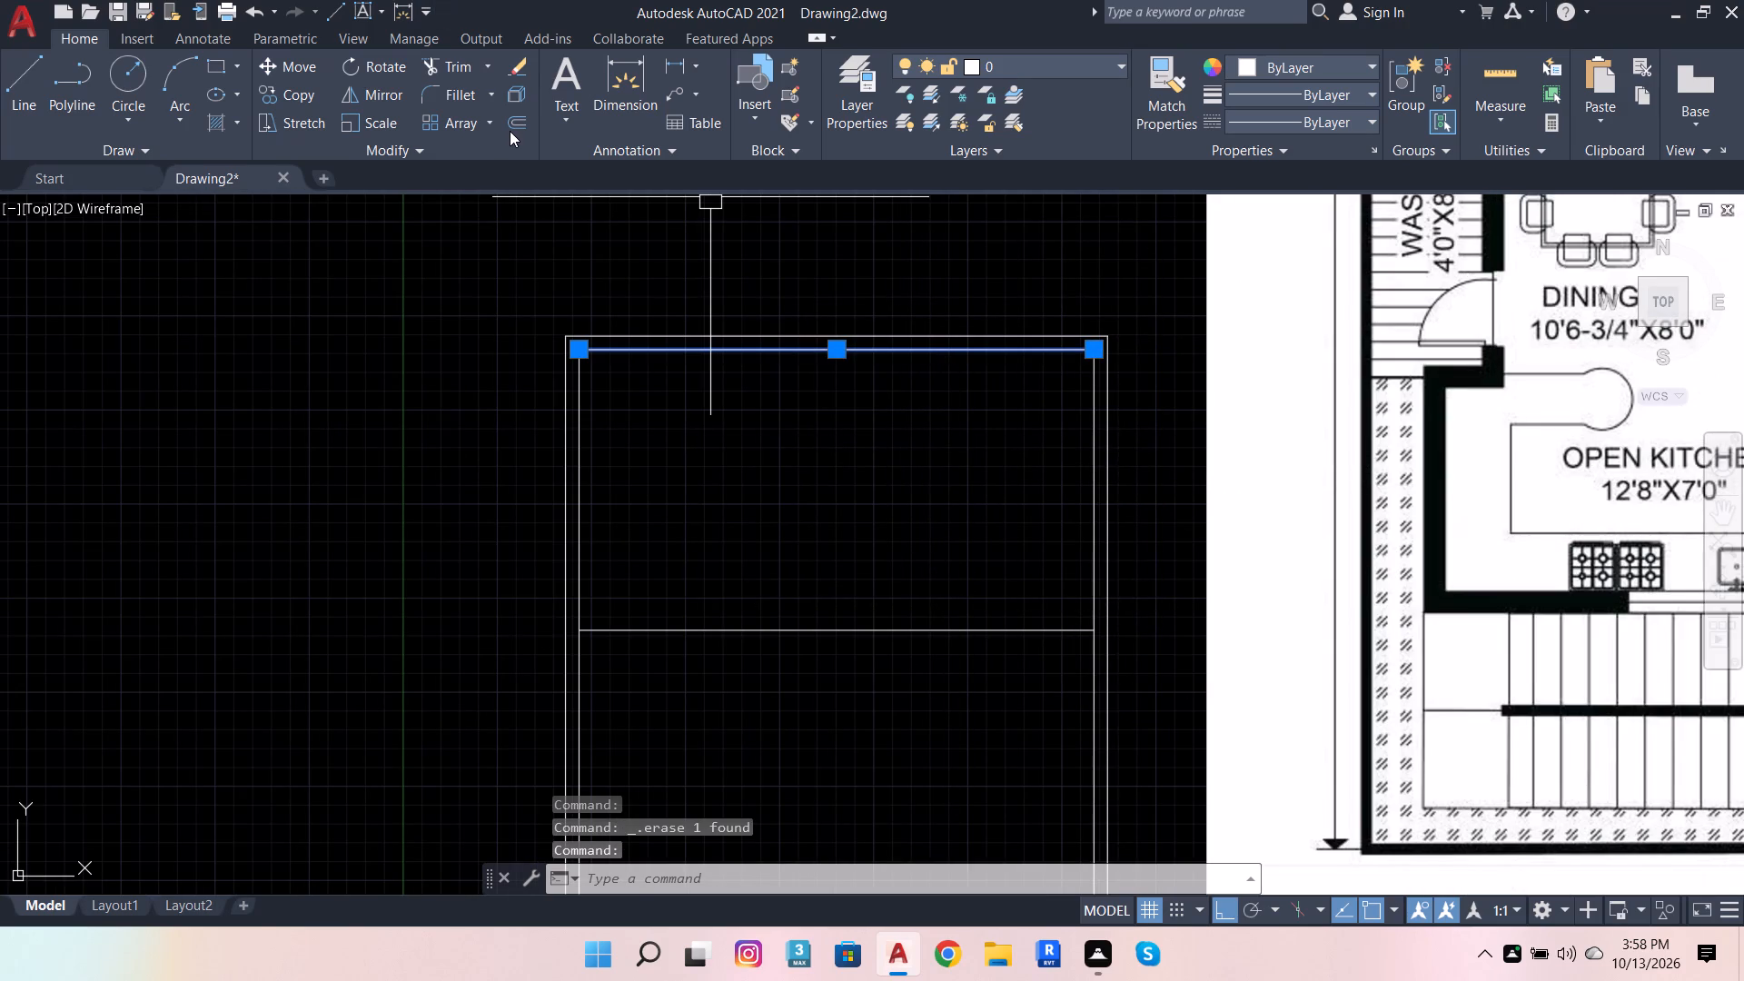
click(510, 131)
click(1077, 352)
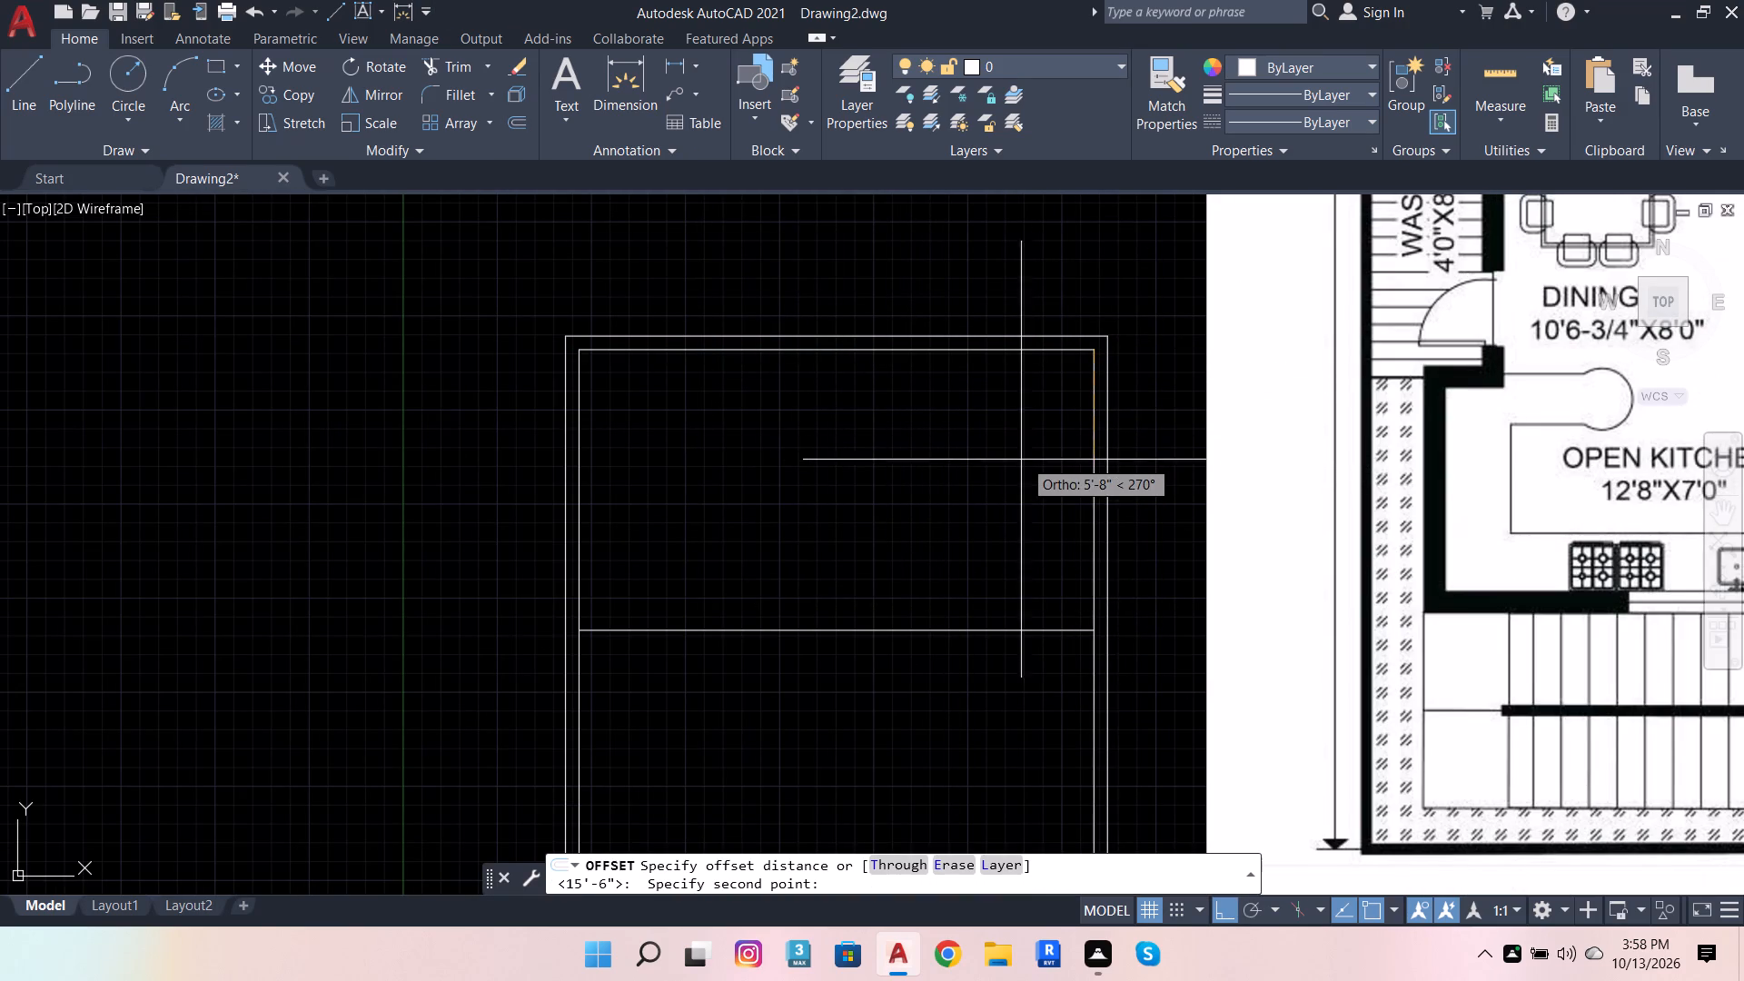
text(12'5)
key(BackSpace)
key(7)
key(Return)
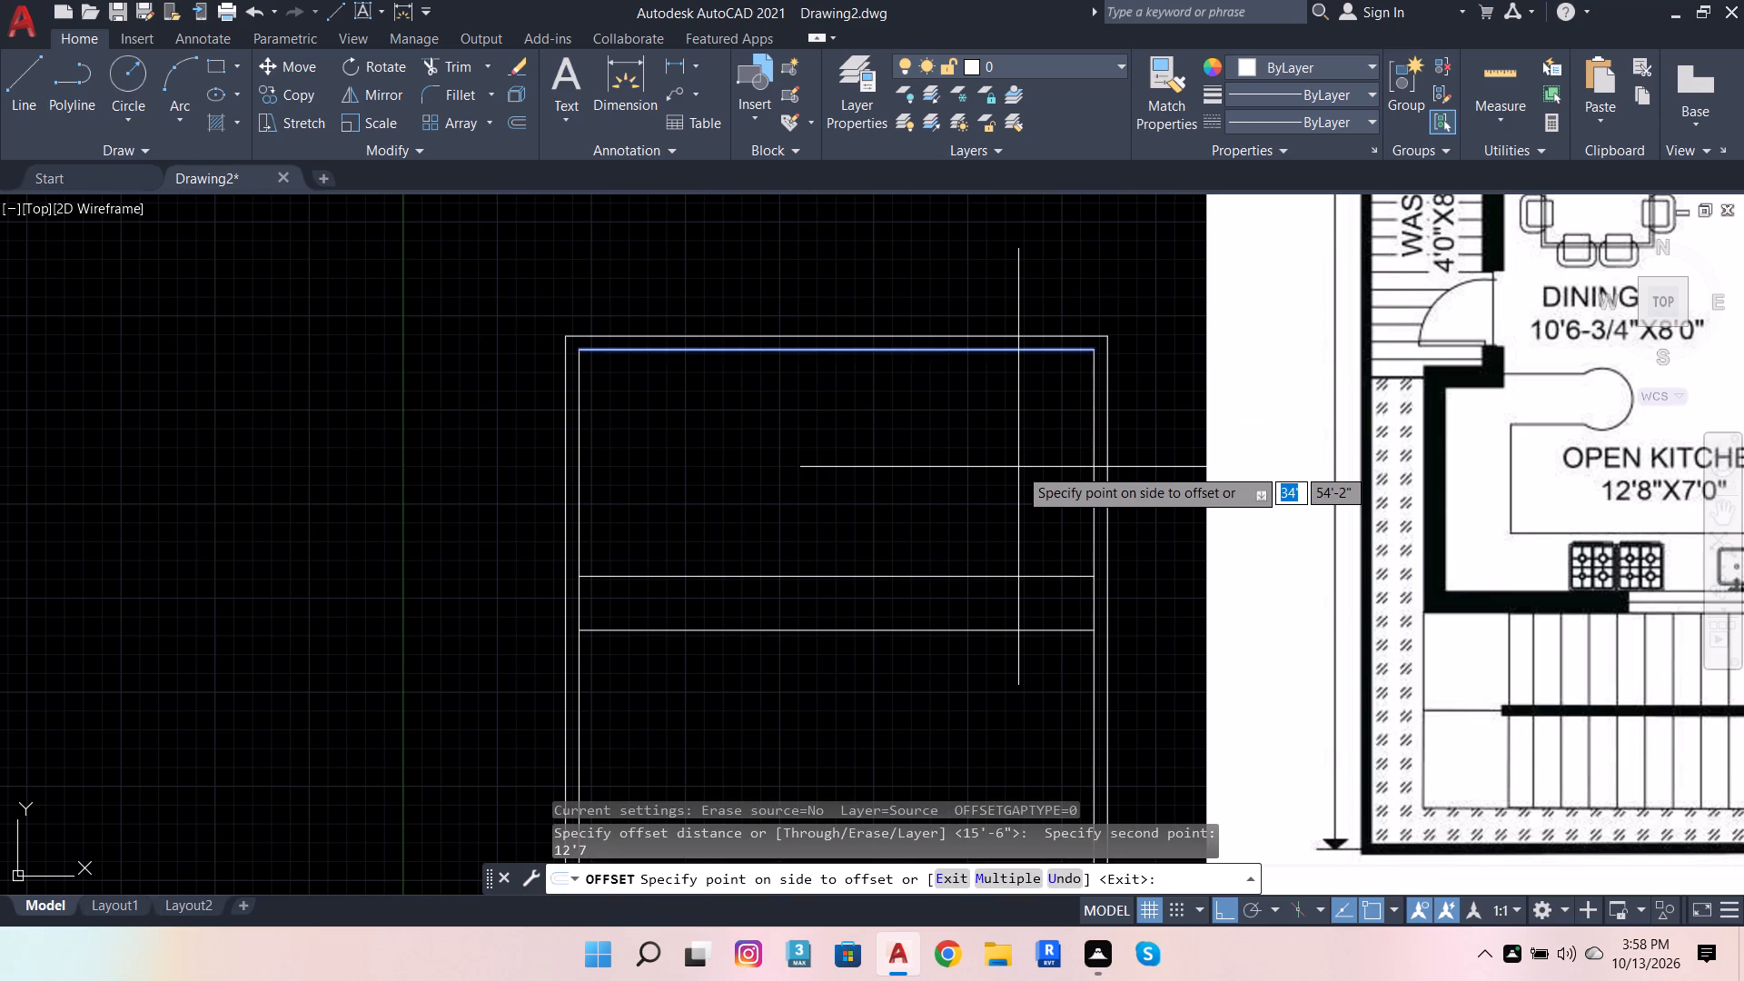
scroll(1018, 467, up, 1)
click(1018, 467)
scroll(1293, 568, down, 2)
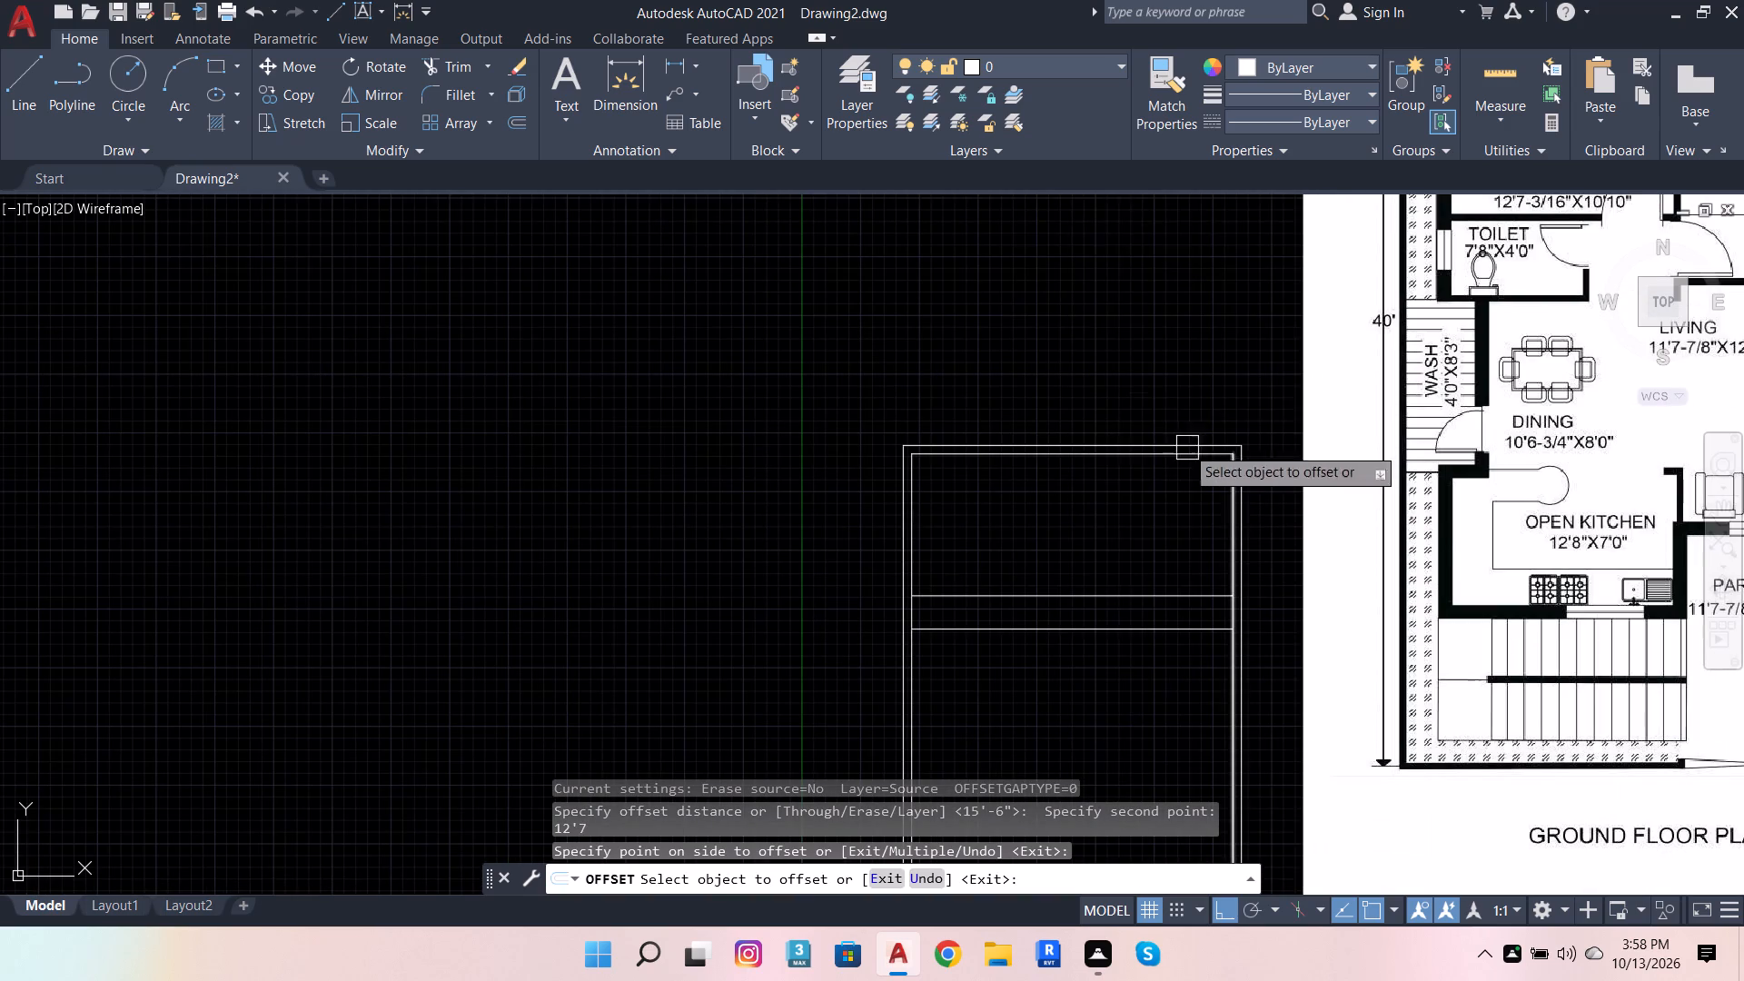
Dimension the outer top wall's length, placing the dimension line above the plan.
click(650, 113)
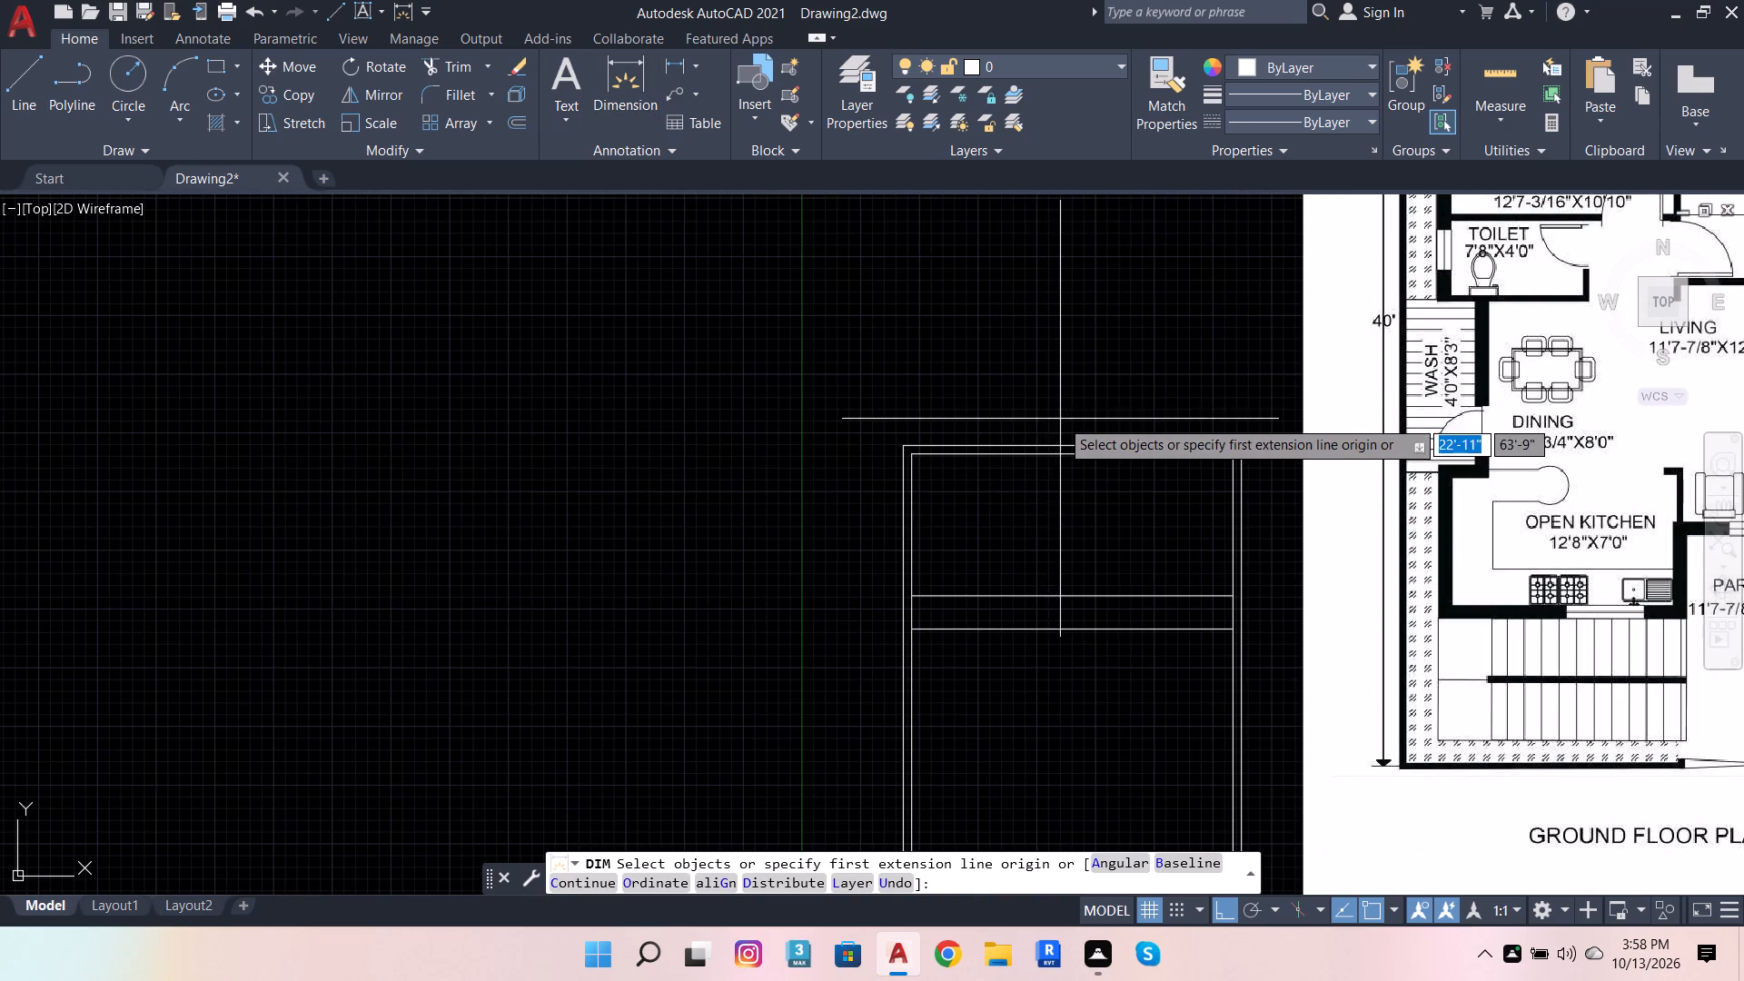
click(1065, 439)
click(1068, 395)
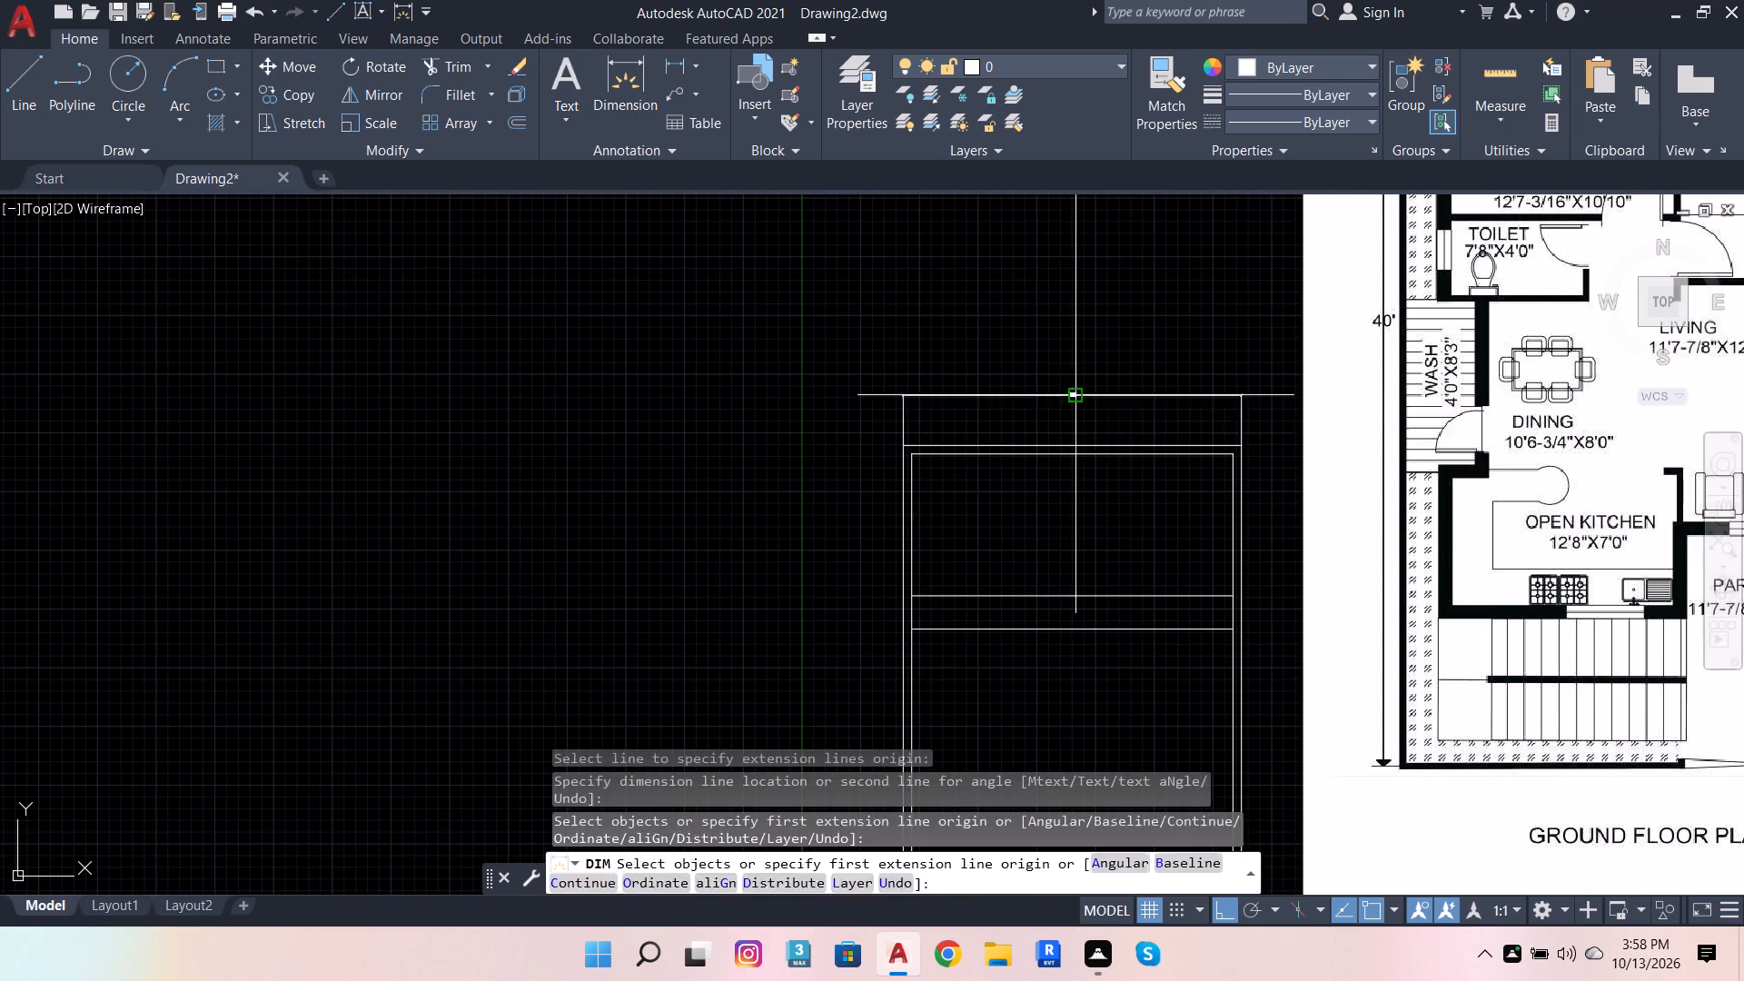
scroll(1081, 396, up, 5)
scroll(1043, 336, down, 6)
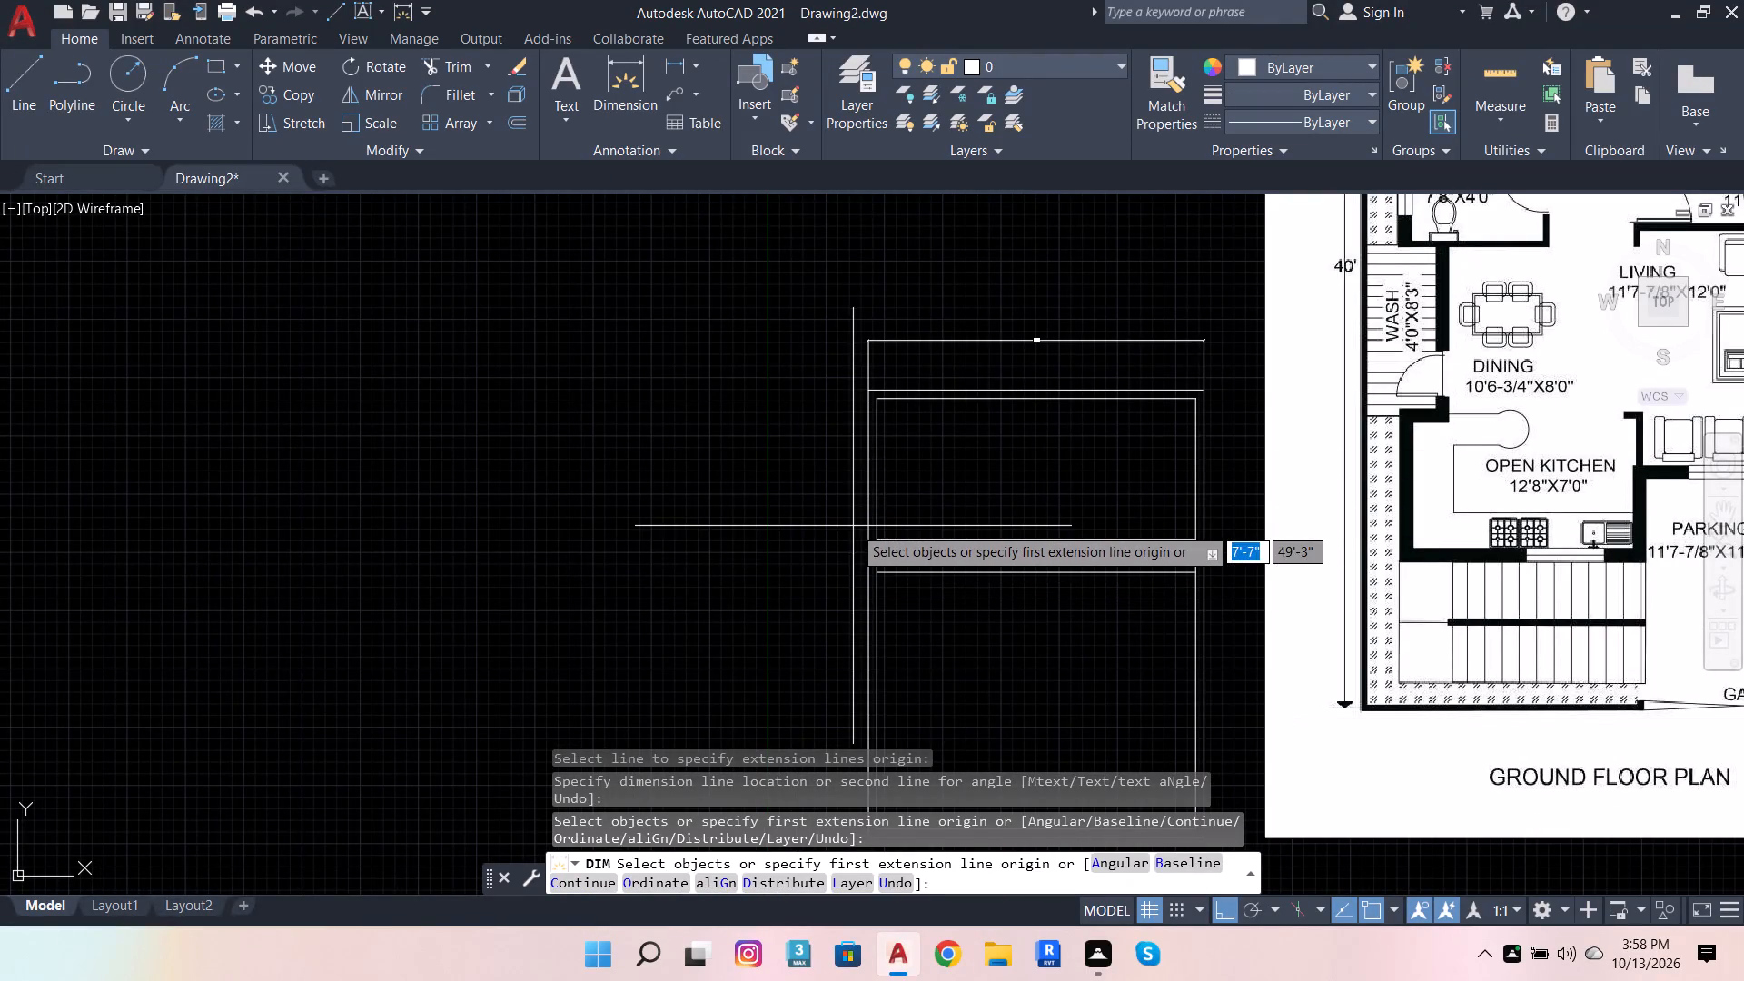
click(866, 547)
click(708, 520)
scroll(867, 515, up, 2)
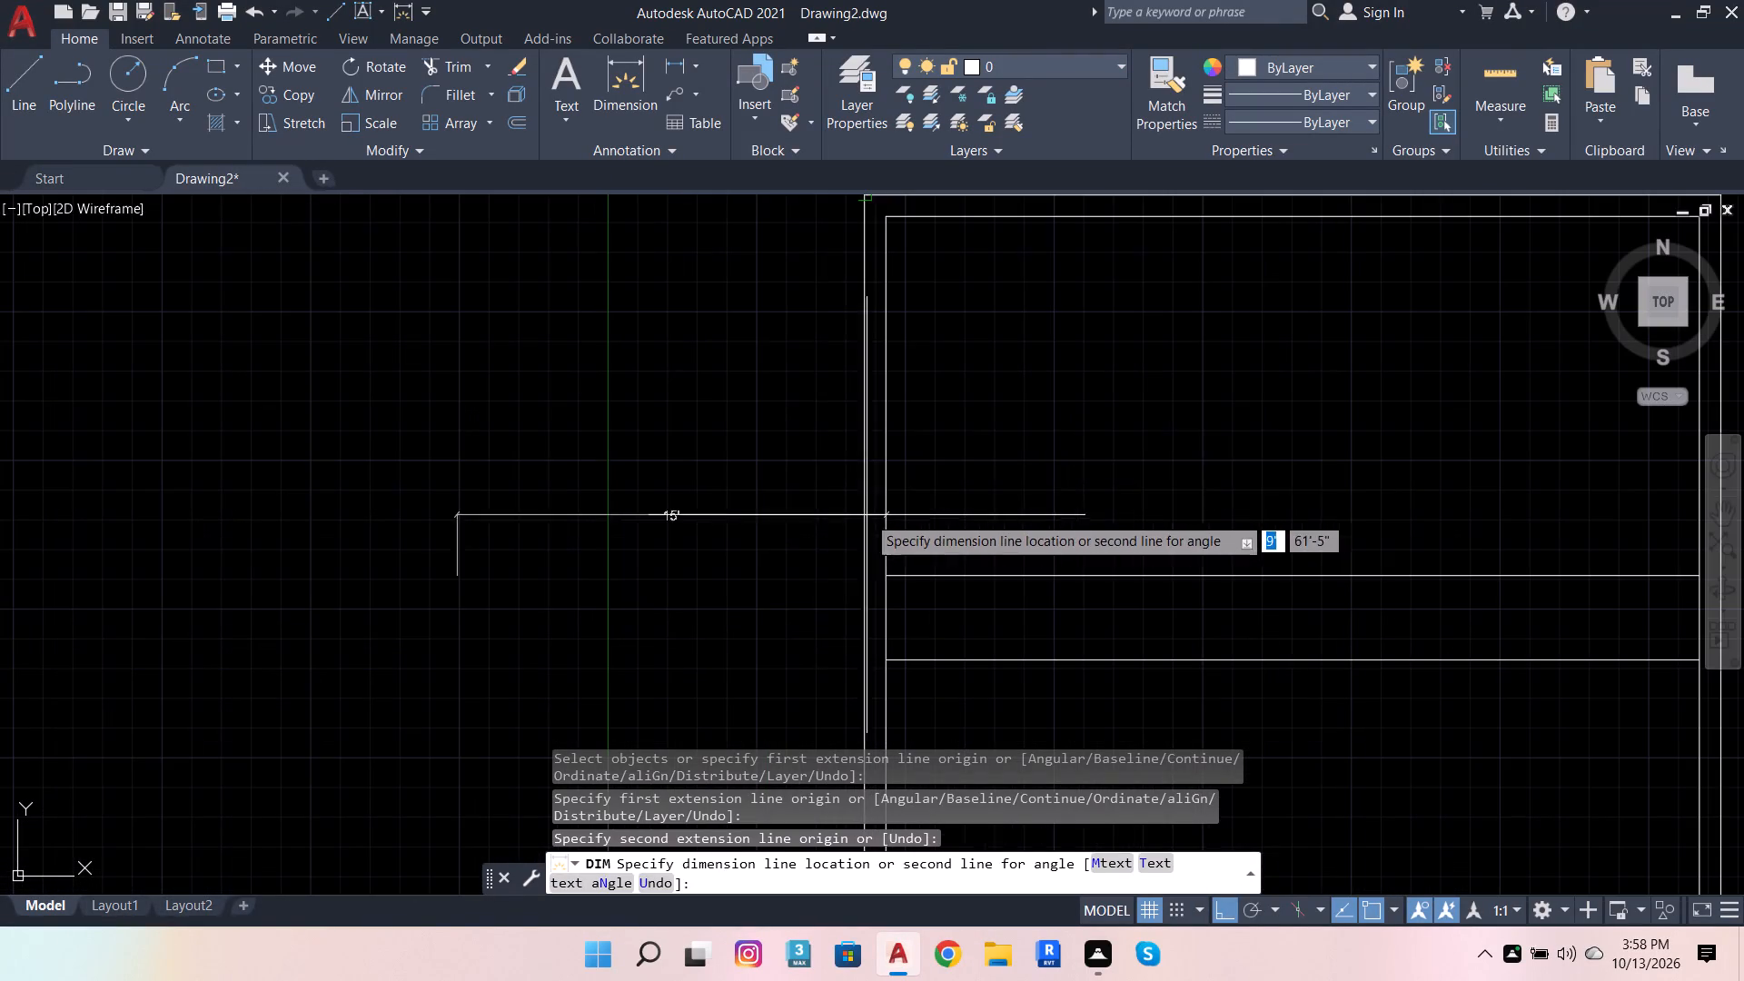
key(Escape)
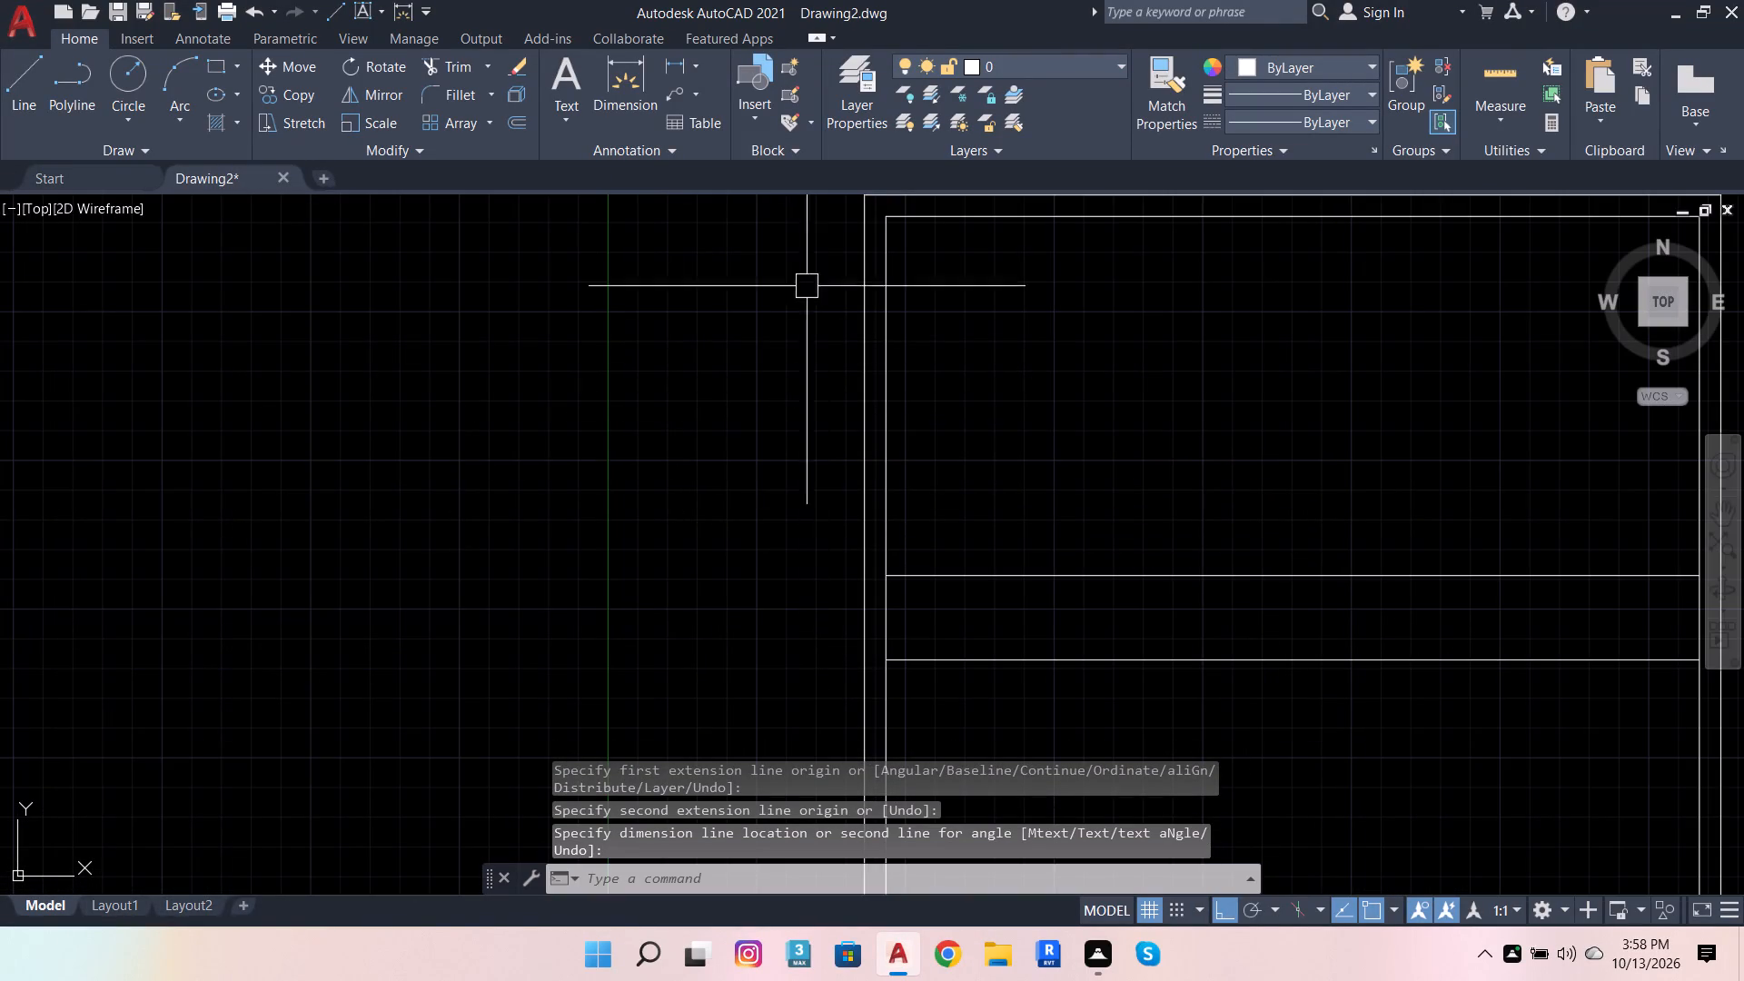
Delete the lower of the two horizontal lines crossing the plan's interior.
scroll(777, 217, down, 1)
scroll(1024, 434, down, 2)
scroll(1060, 504, up, 1)
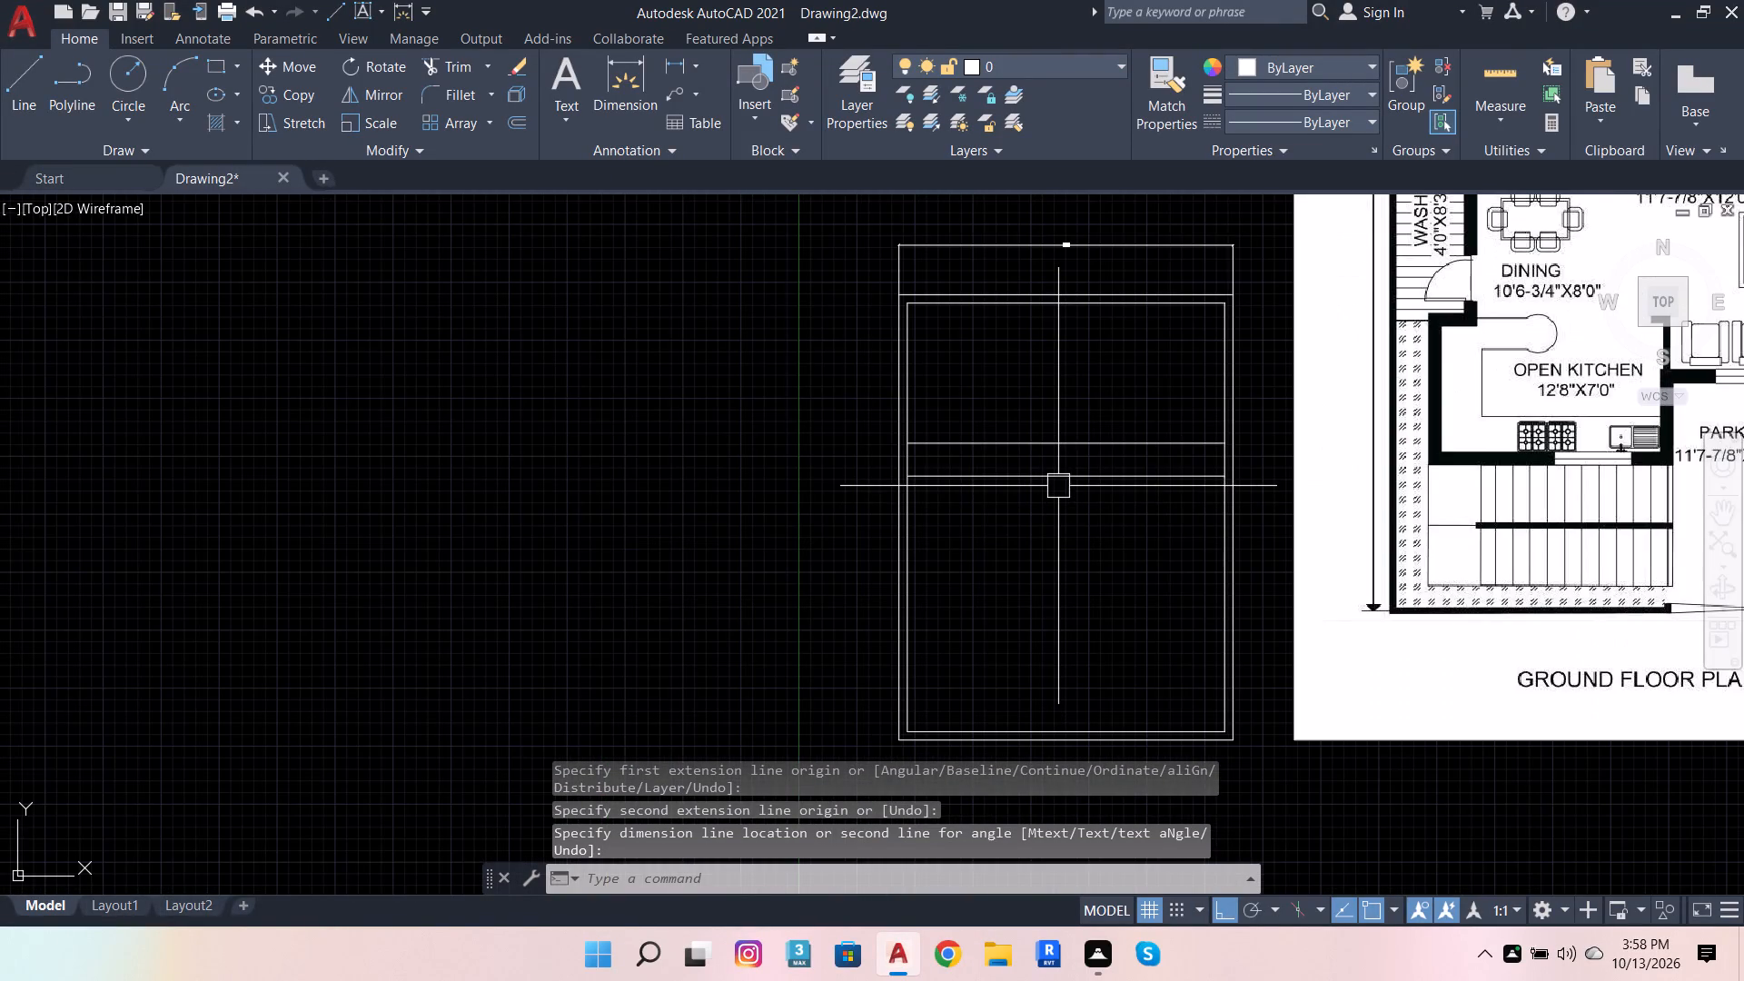
click(1058, 486)
key(Delete)
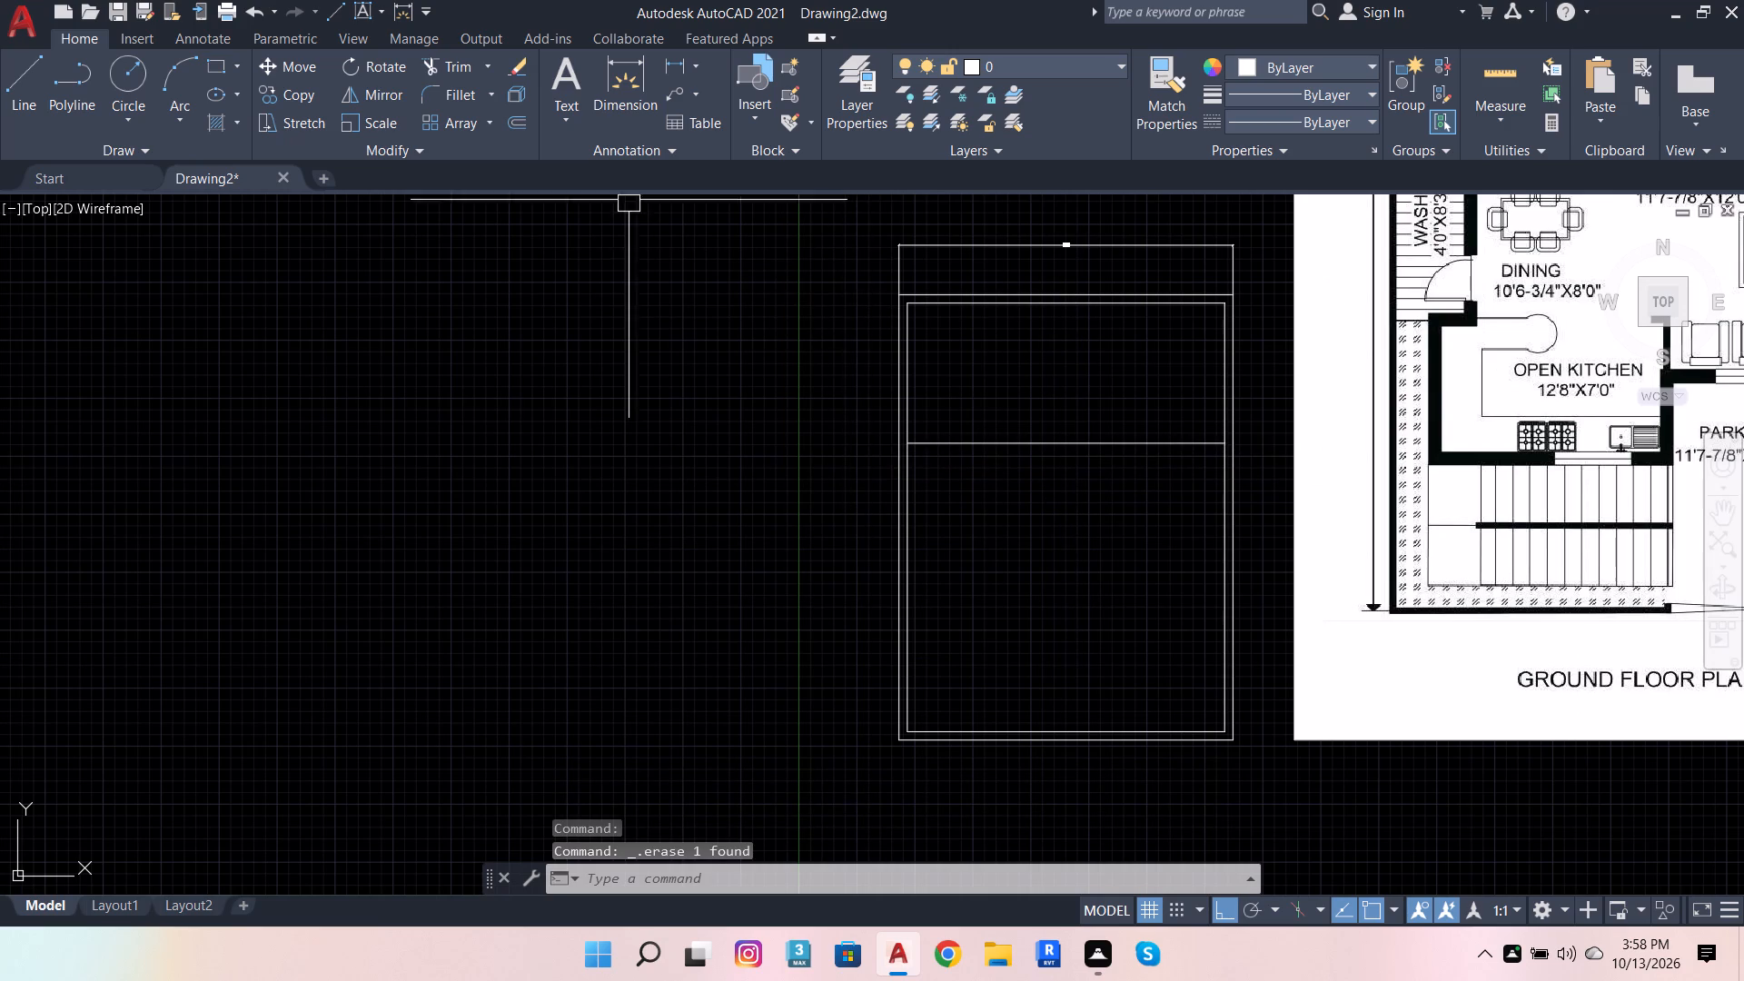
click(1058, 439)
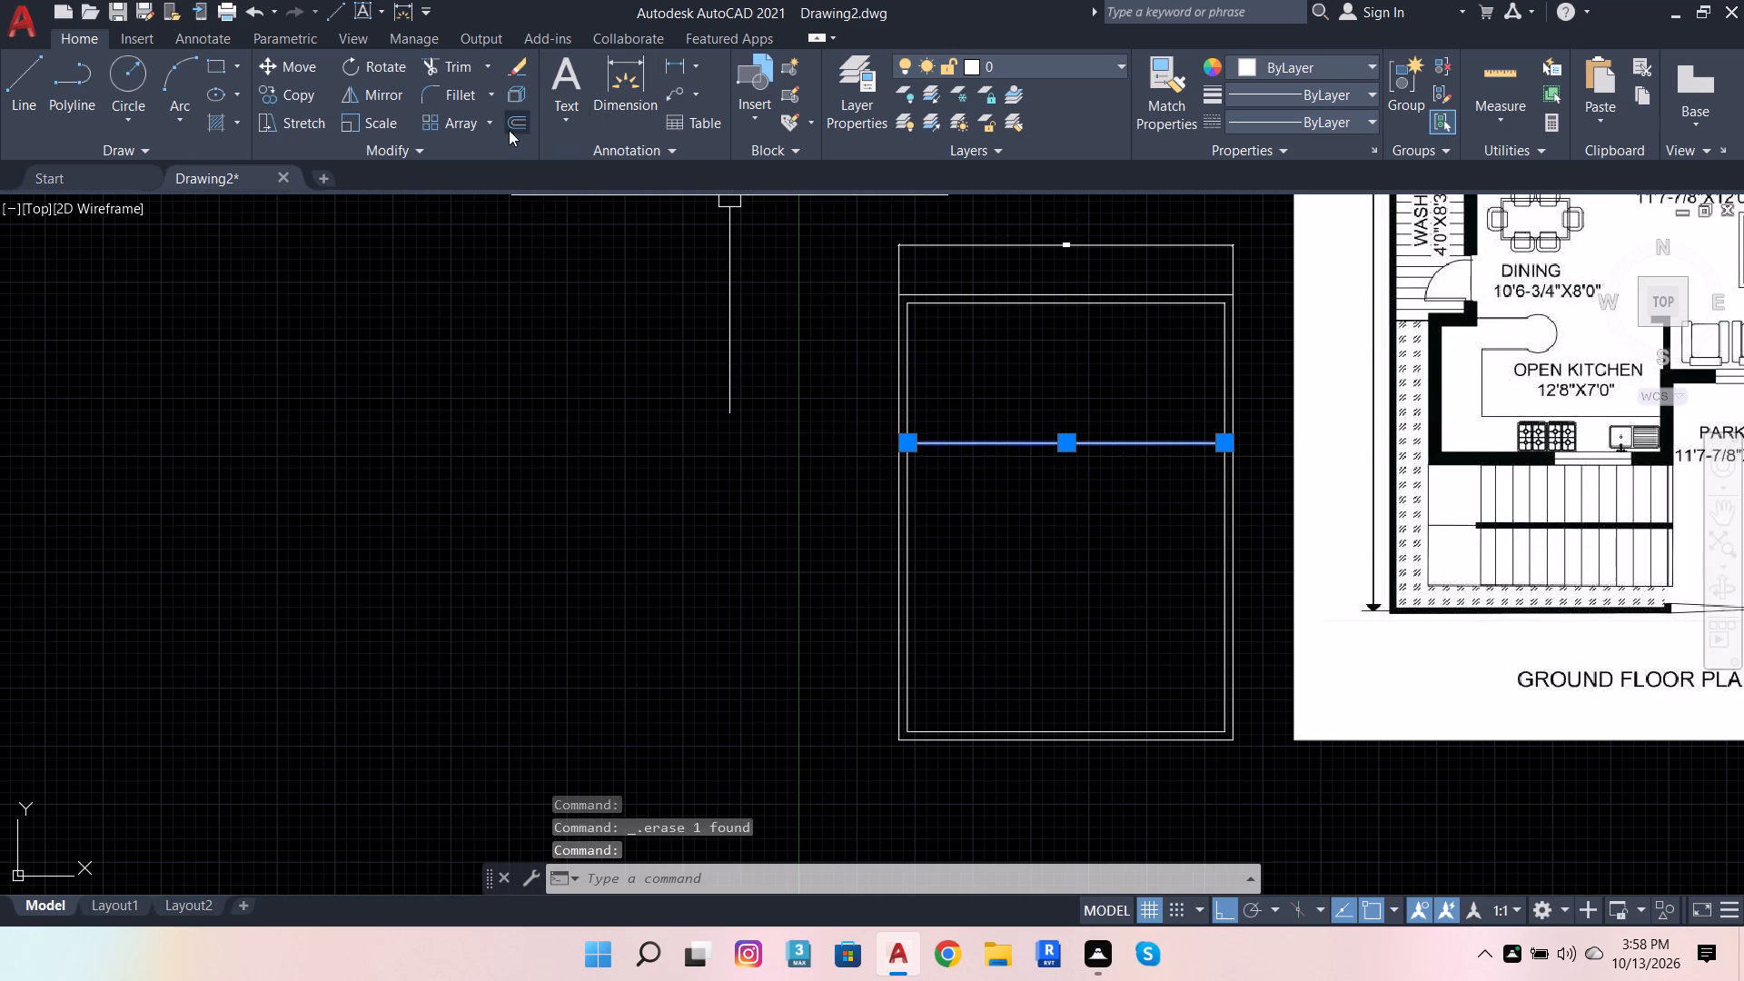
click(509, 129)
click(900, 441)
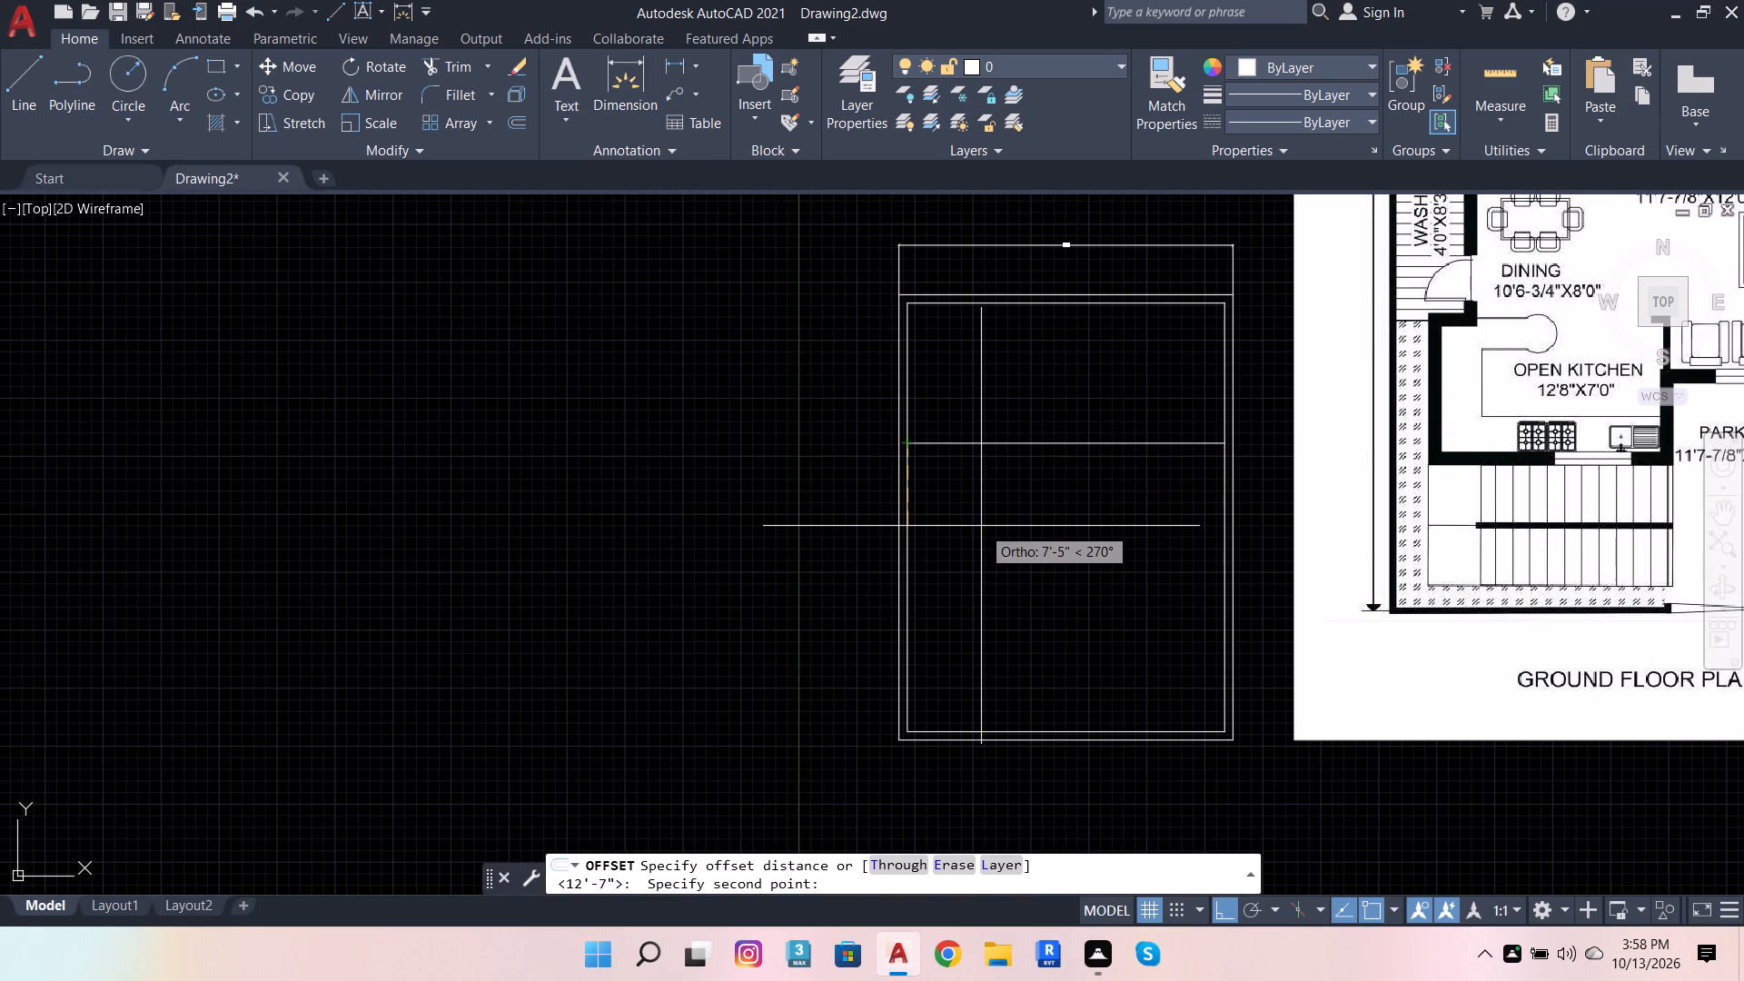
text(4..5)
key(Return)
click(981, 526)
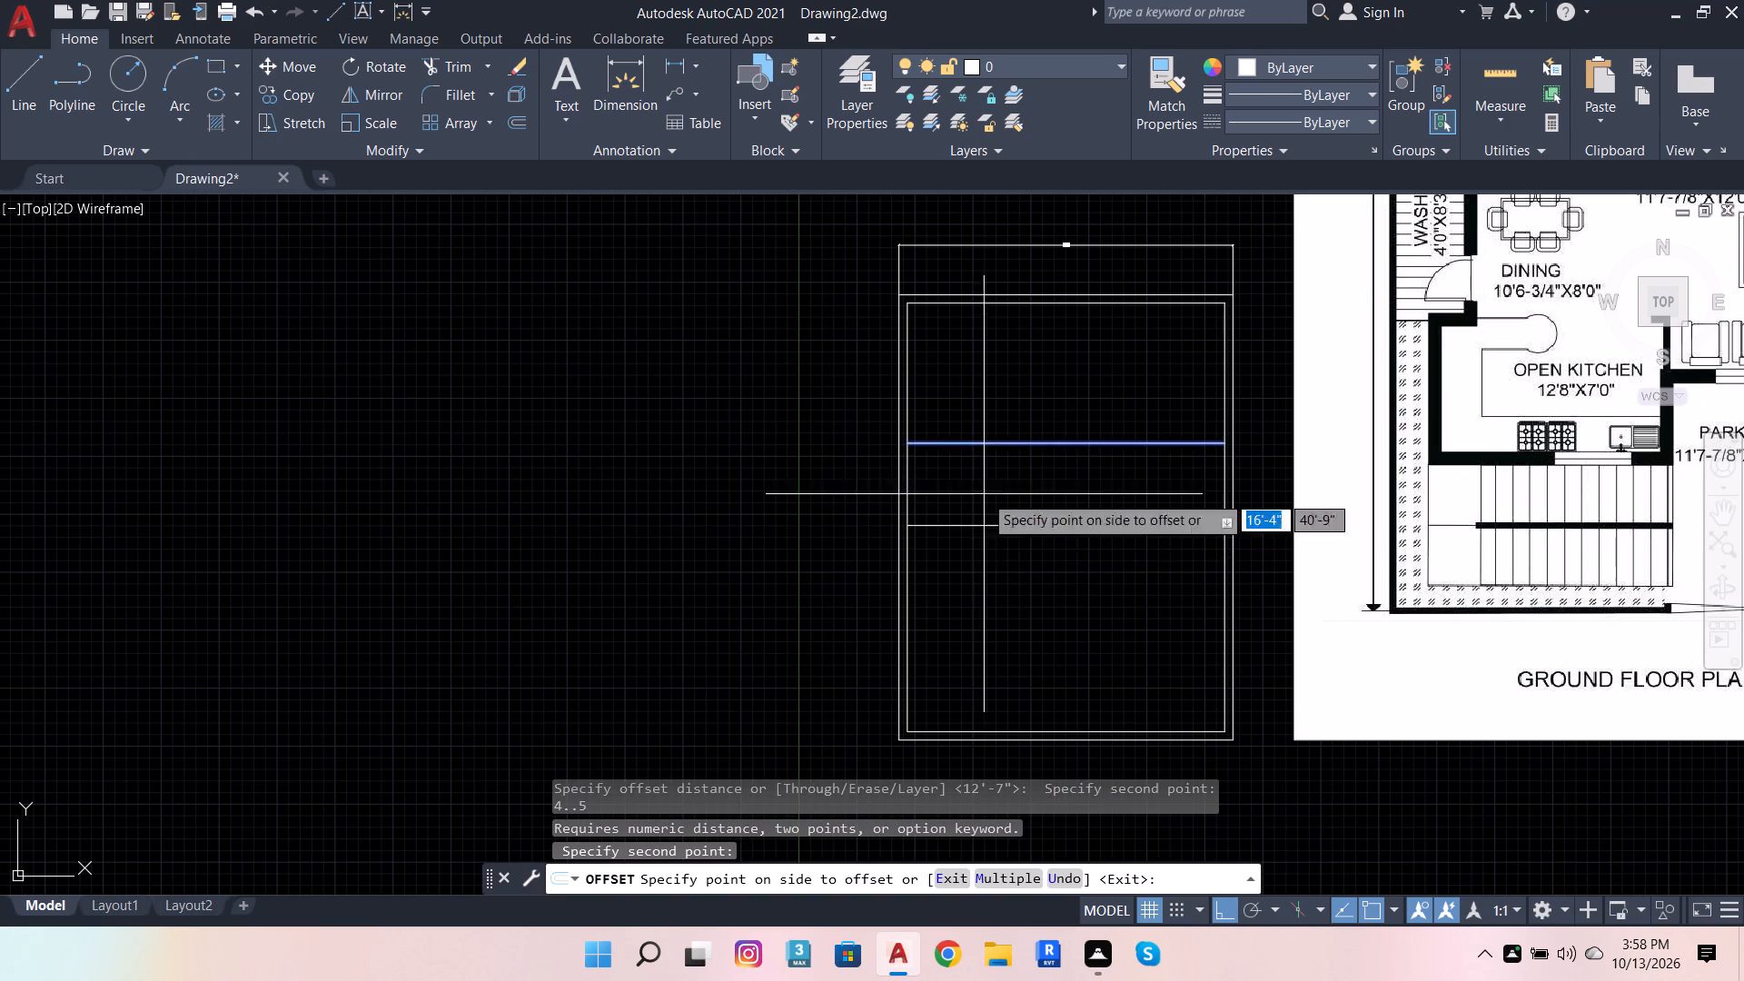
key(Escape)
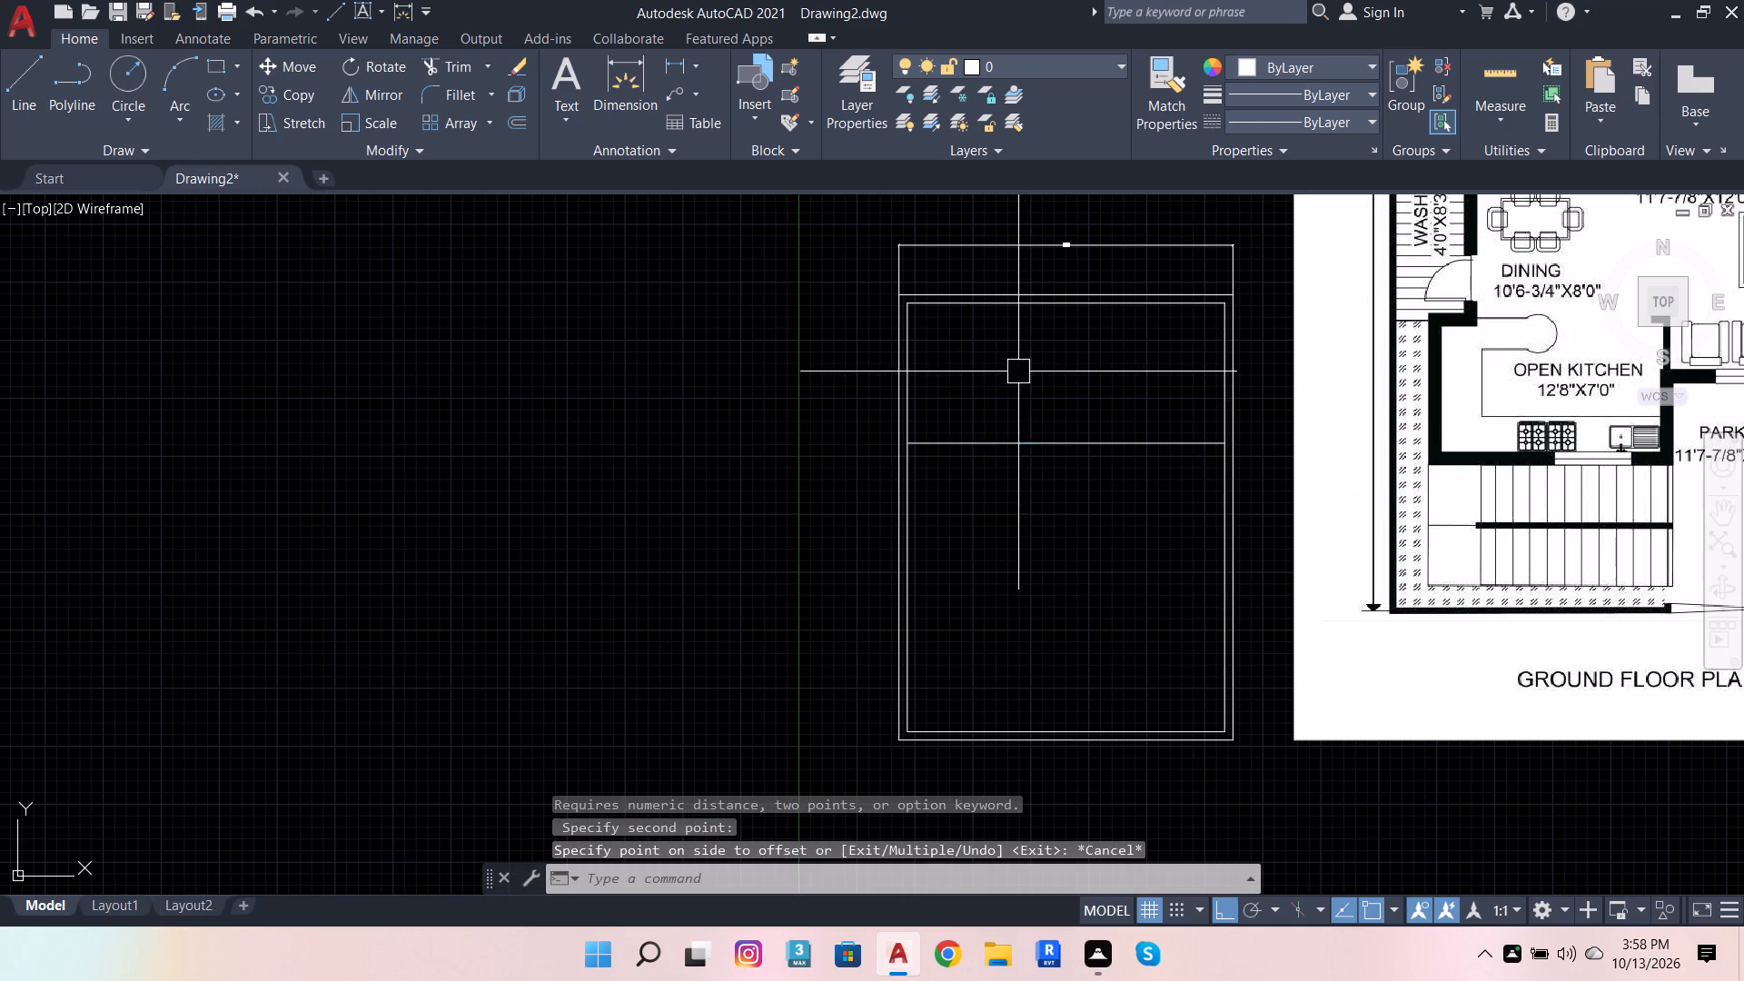
Offset the remaining interior horizontal line downward by 4.5" to form the partition wall's thickness.
click(514, 117)
click(926, 441)
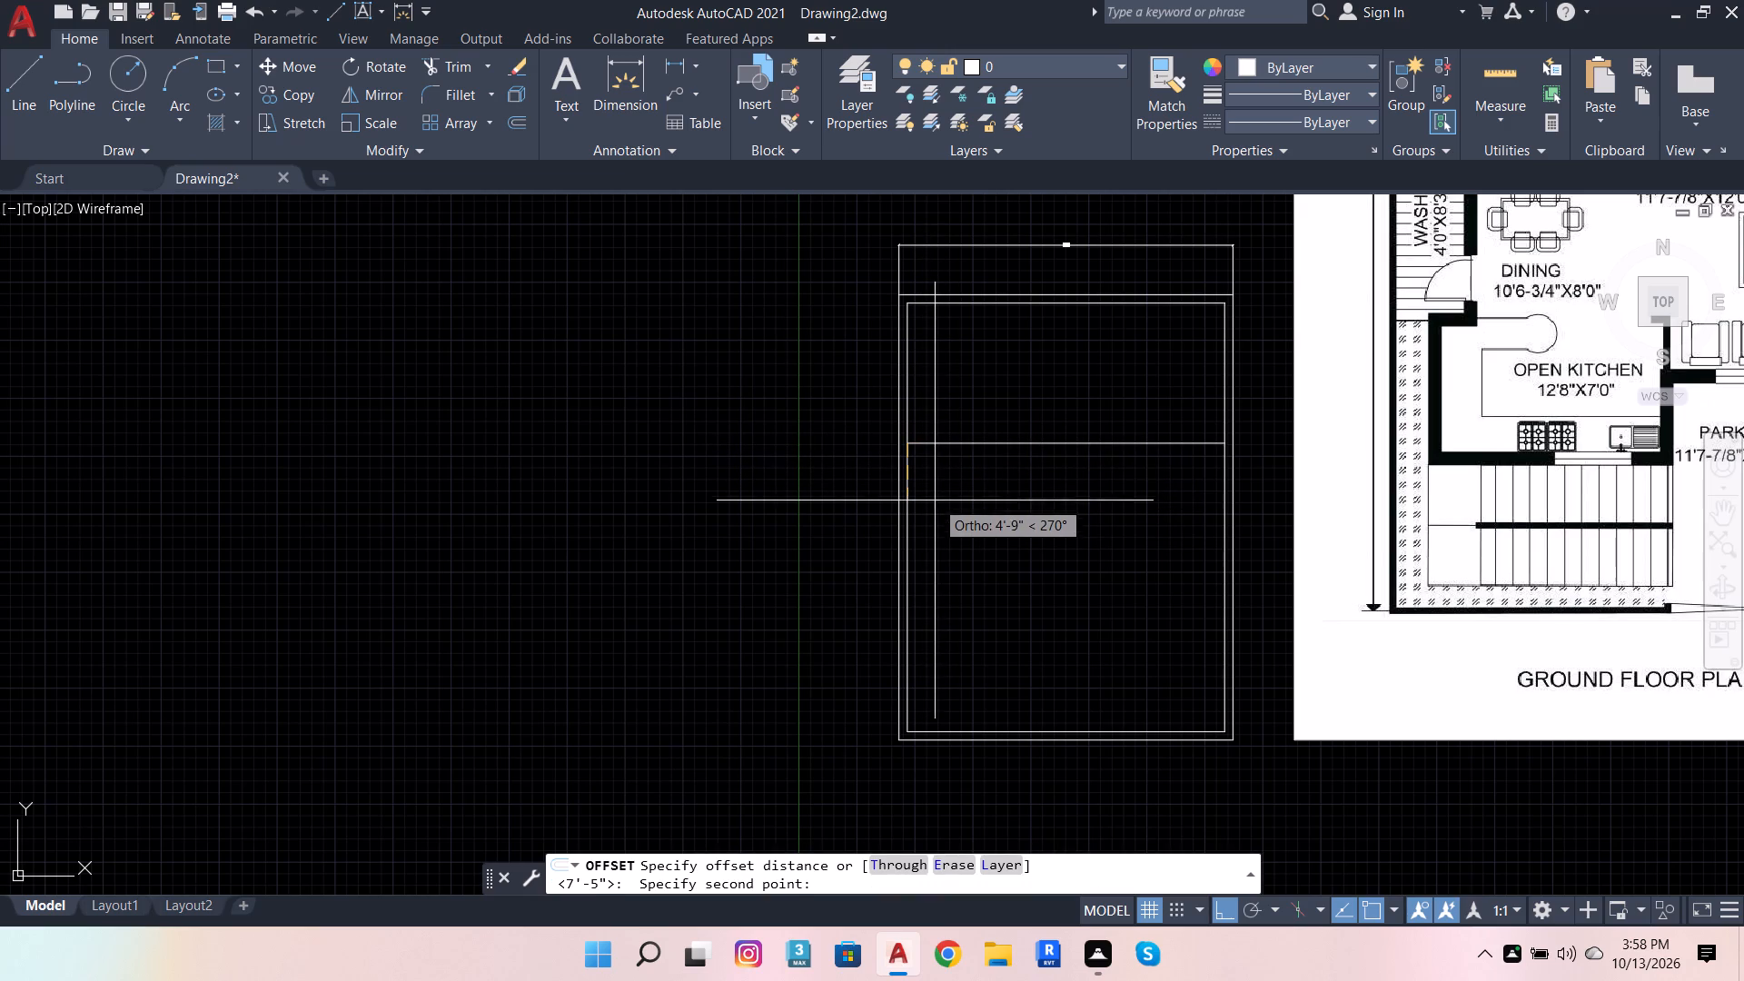
text(4.5)
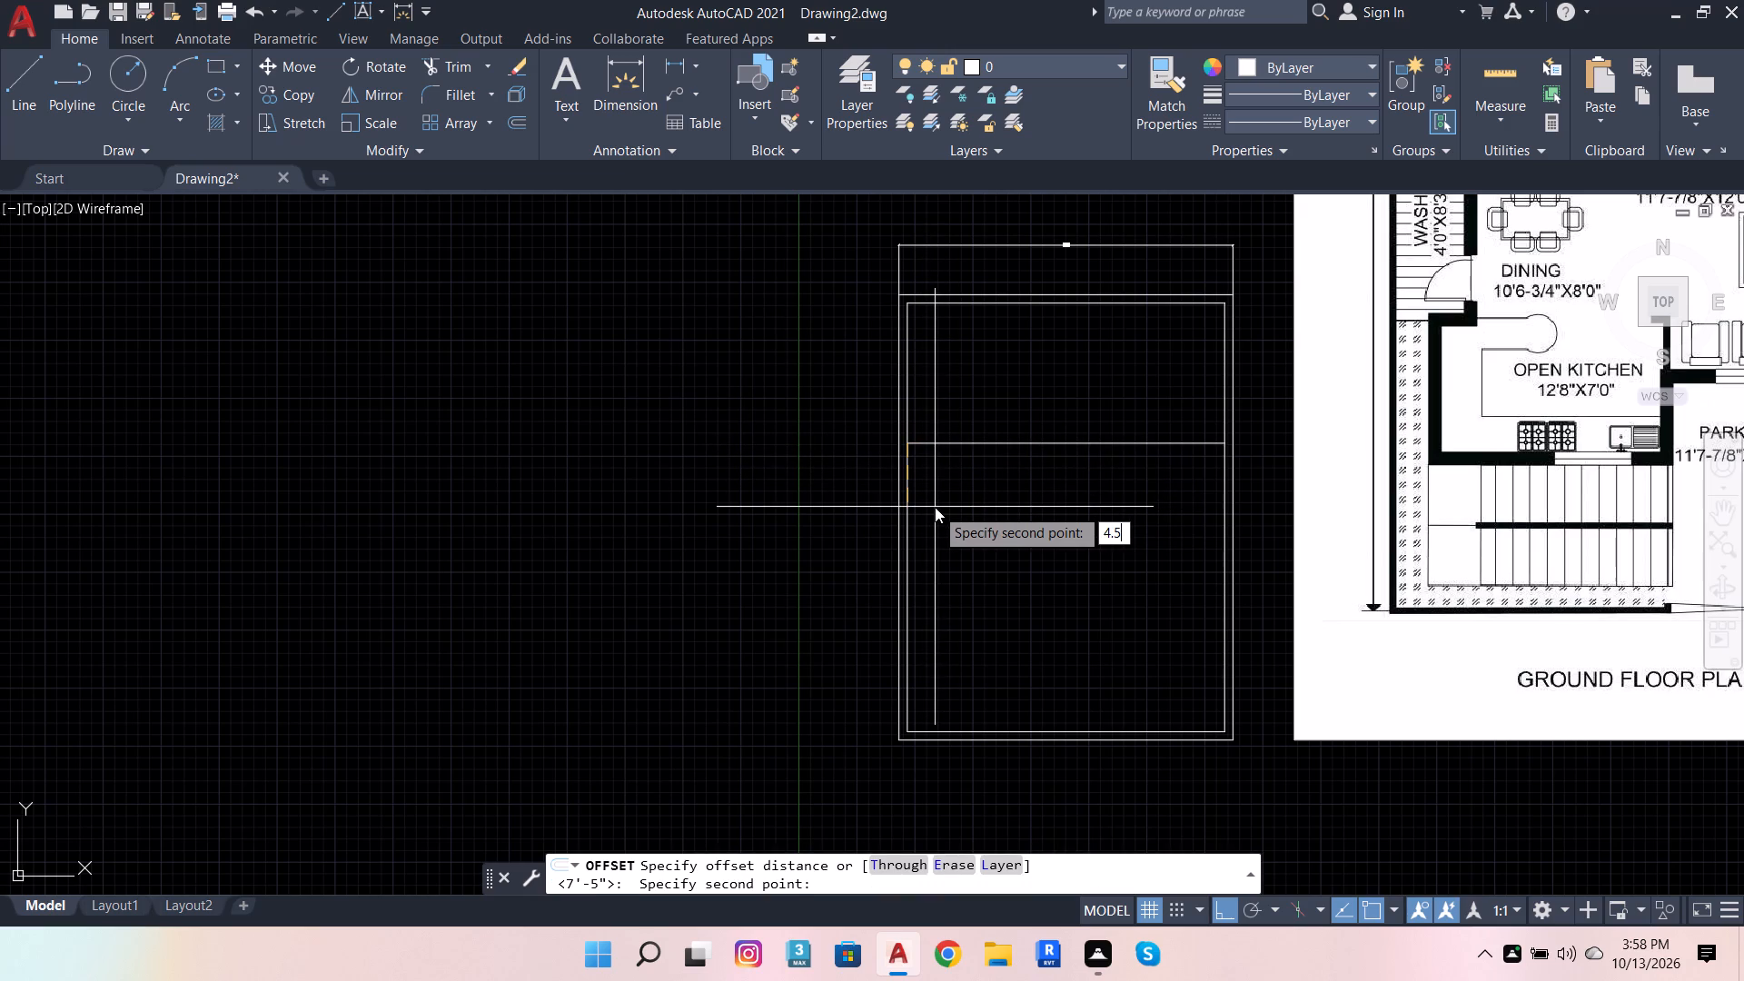
key(Return)
click(952, 447)
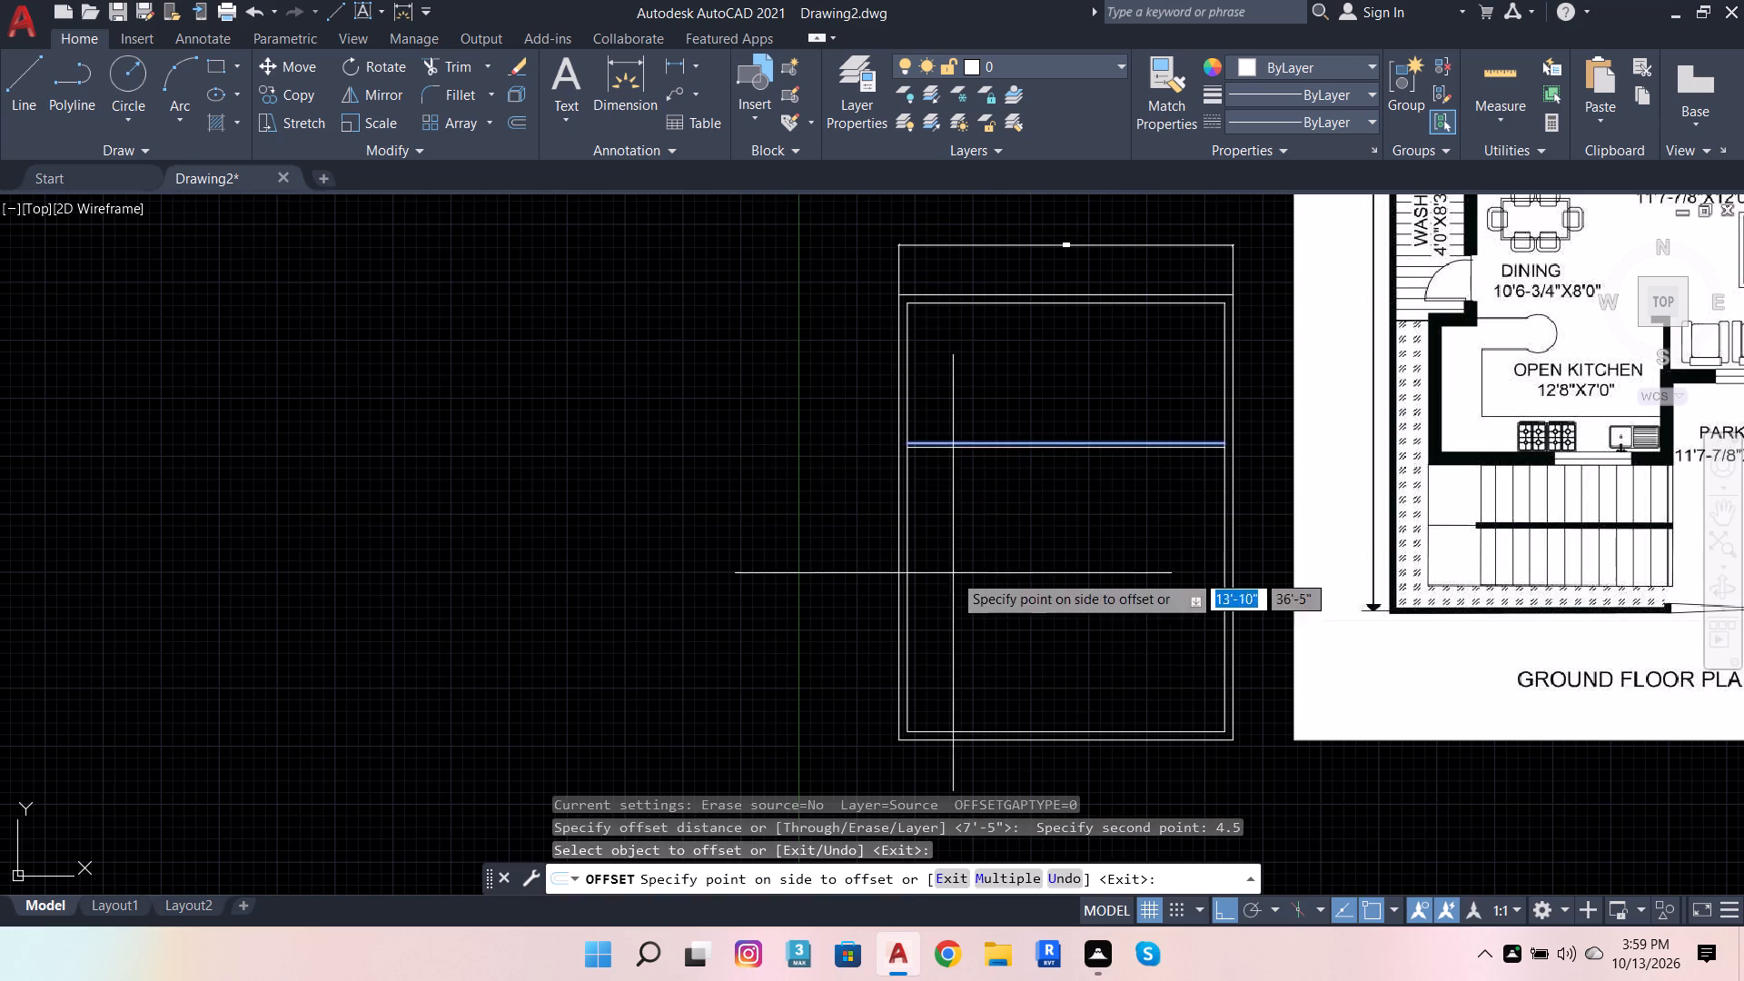
click(953, 573)
scroll(1038, 451, up, 3)
scroll(811, 460, down, 2)
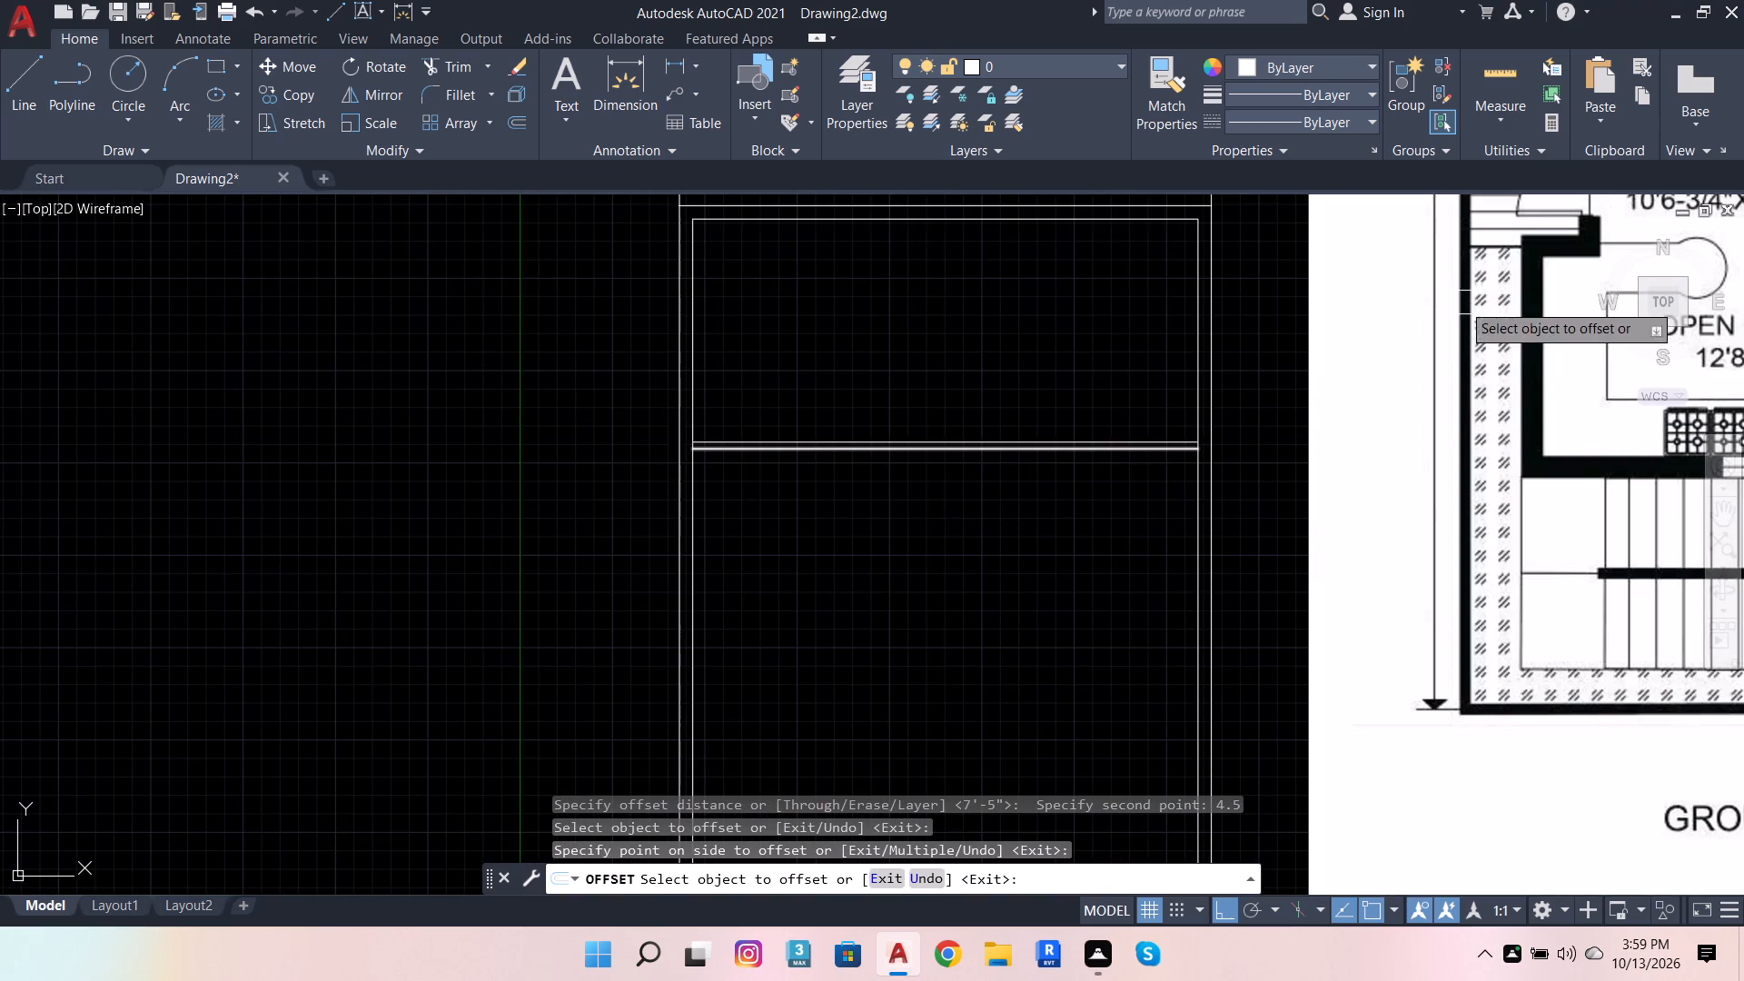
Trim the inner side wall lines between the two lines of the horizontal partition at both of its ends.
scroll(1095, 259, up, 1)
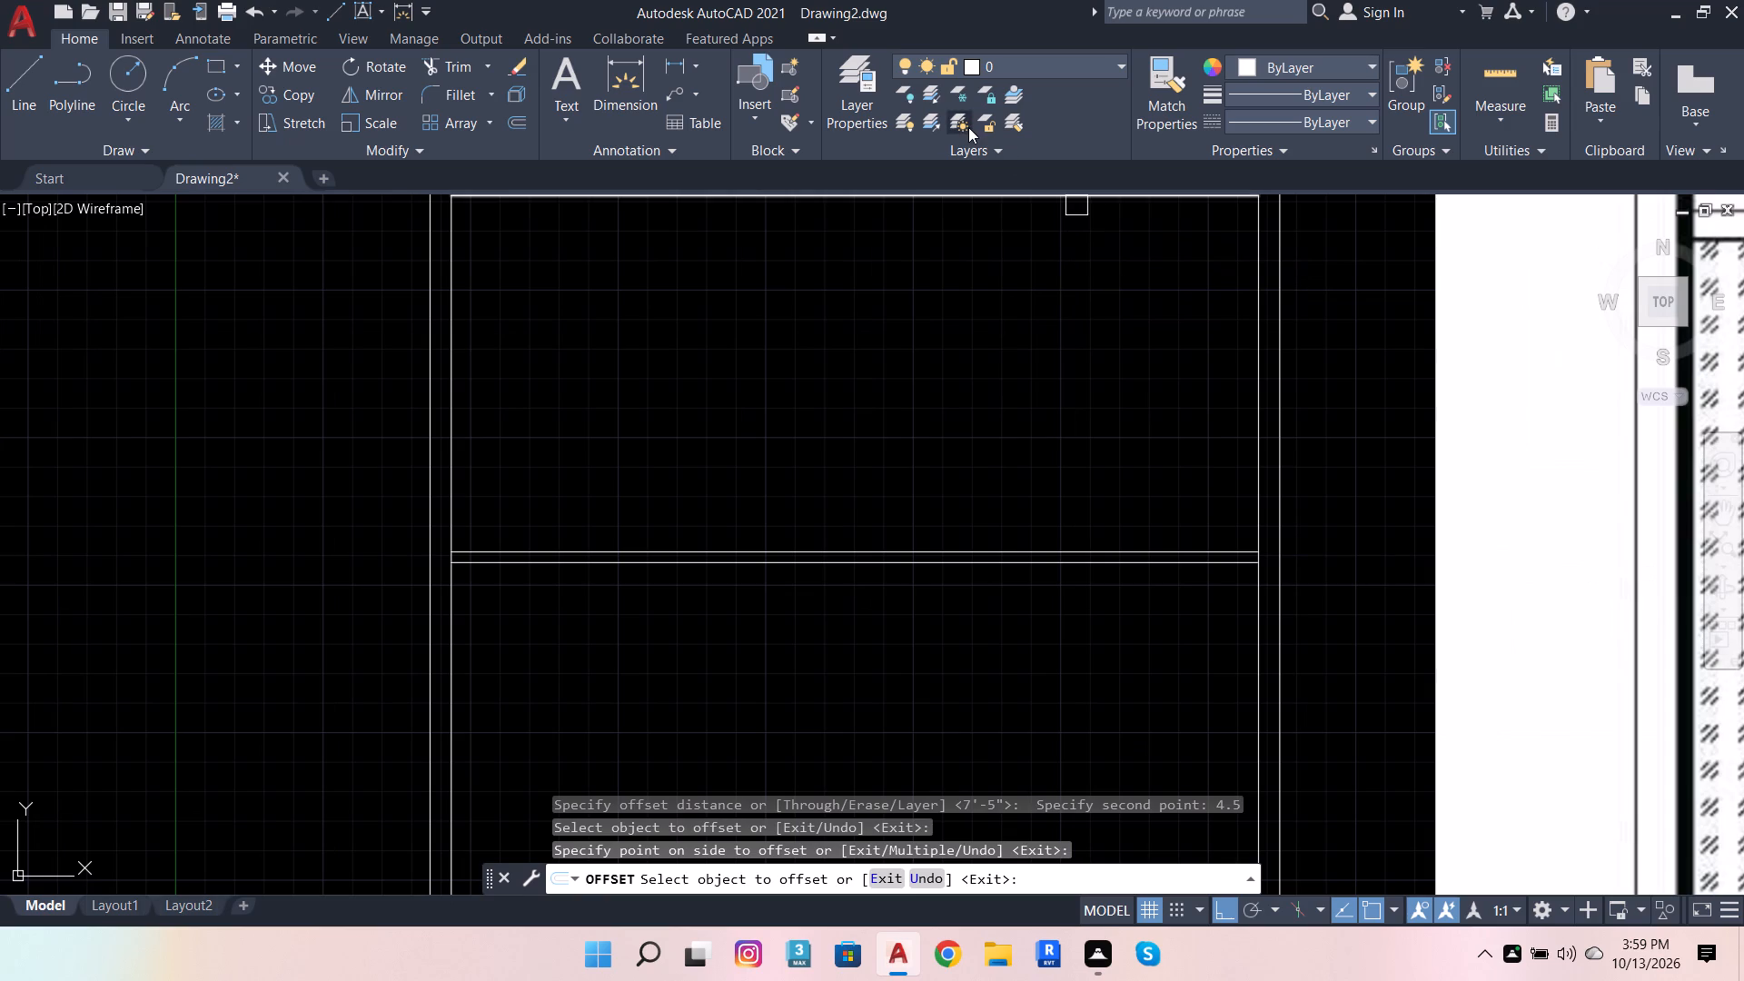
click(443, 65)
scroll(1257, 565, up, 3)
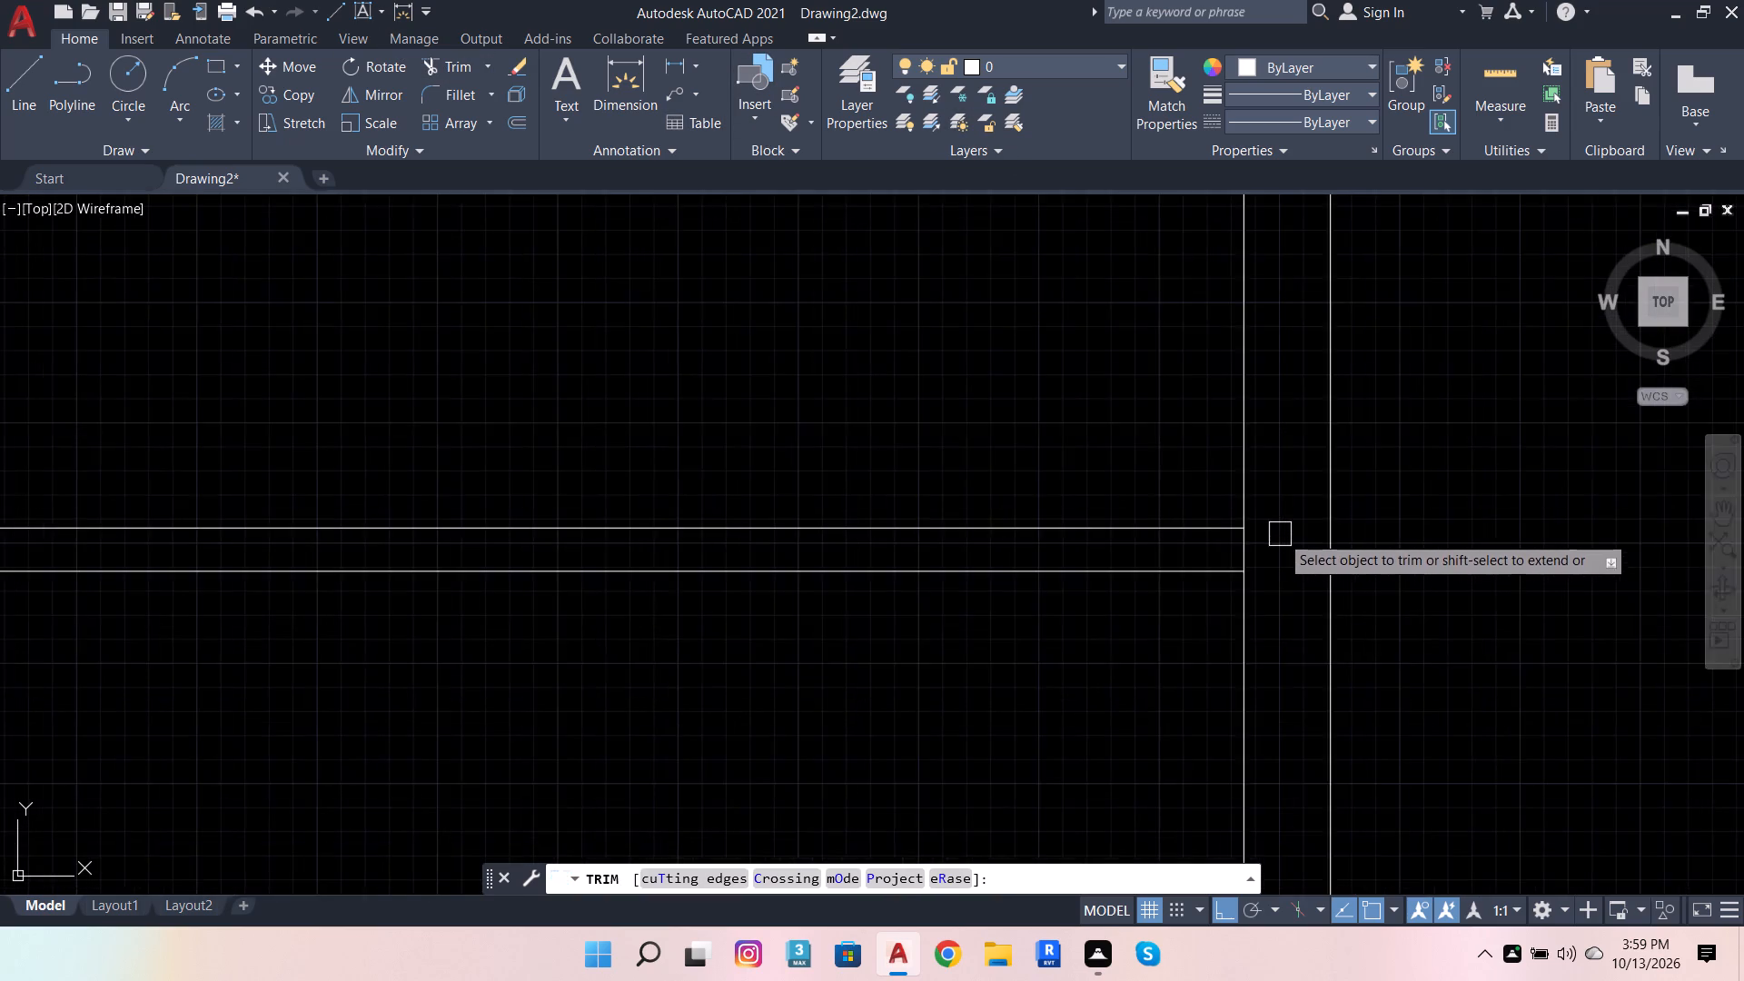
scroll(1280, 533, up, 1)
click(1272, 531)
click(1175, 560)
scroll(1233, 560, down, 6)
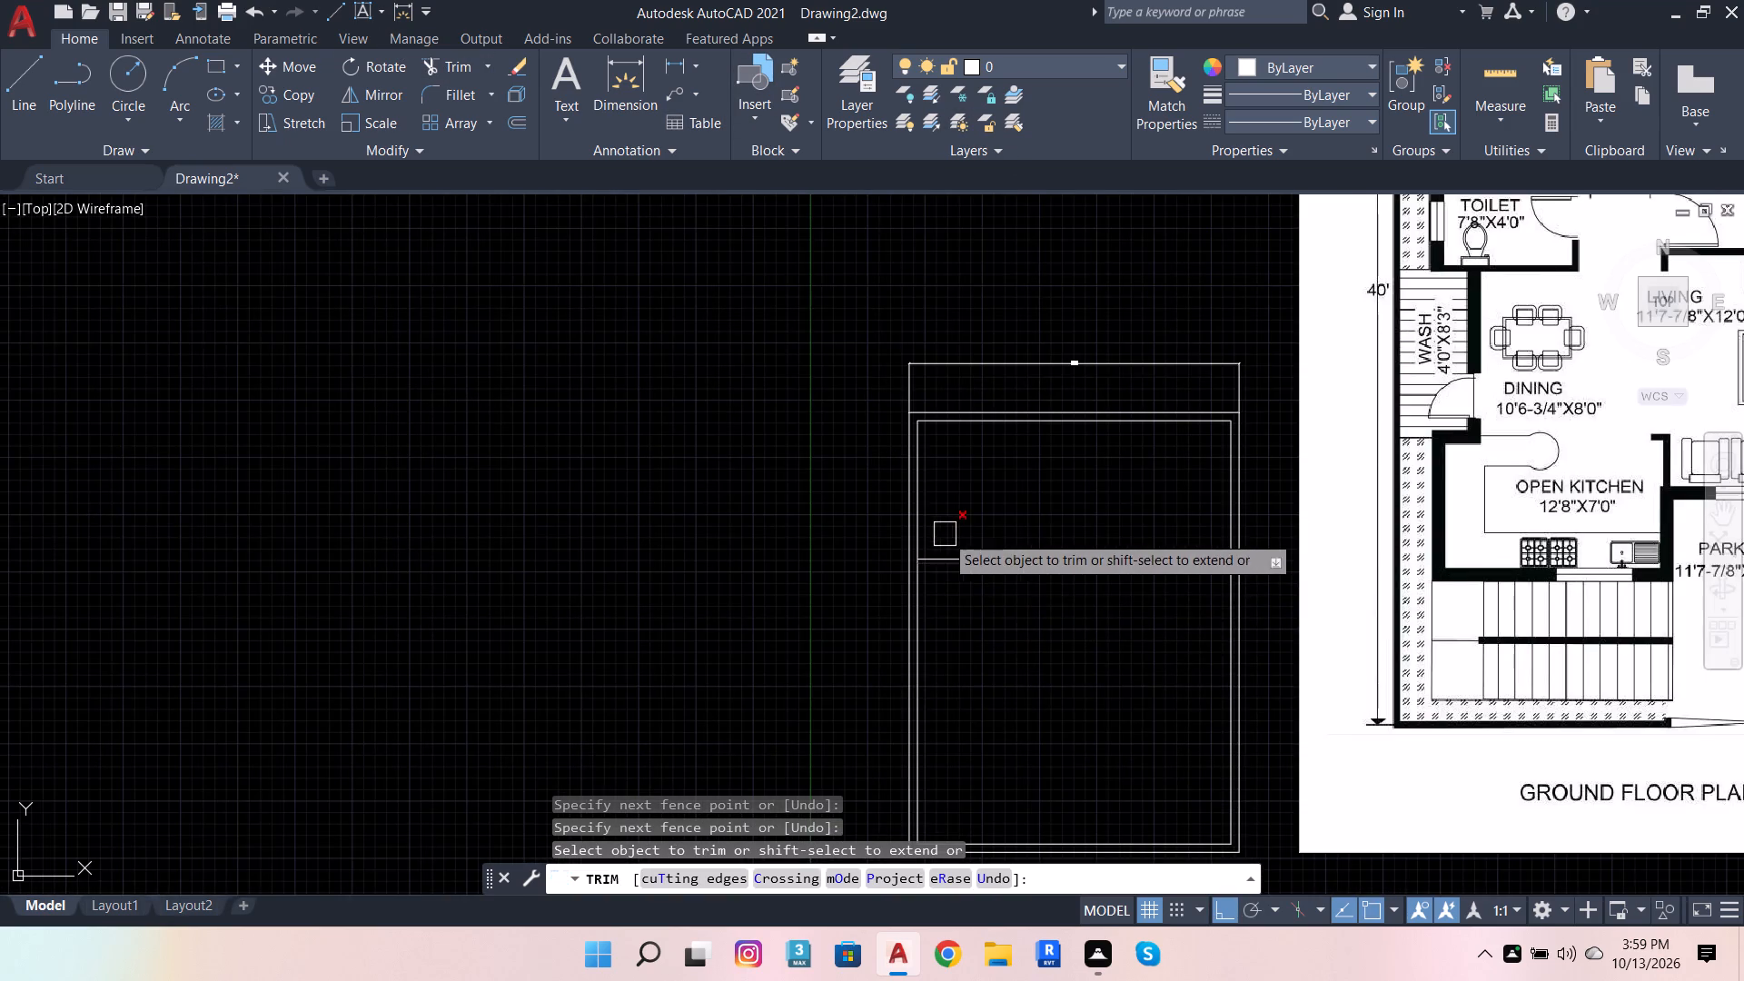
scroll(944, 534, up, 4)
scroll(841, 738, up, 4)
click(784, 645)
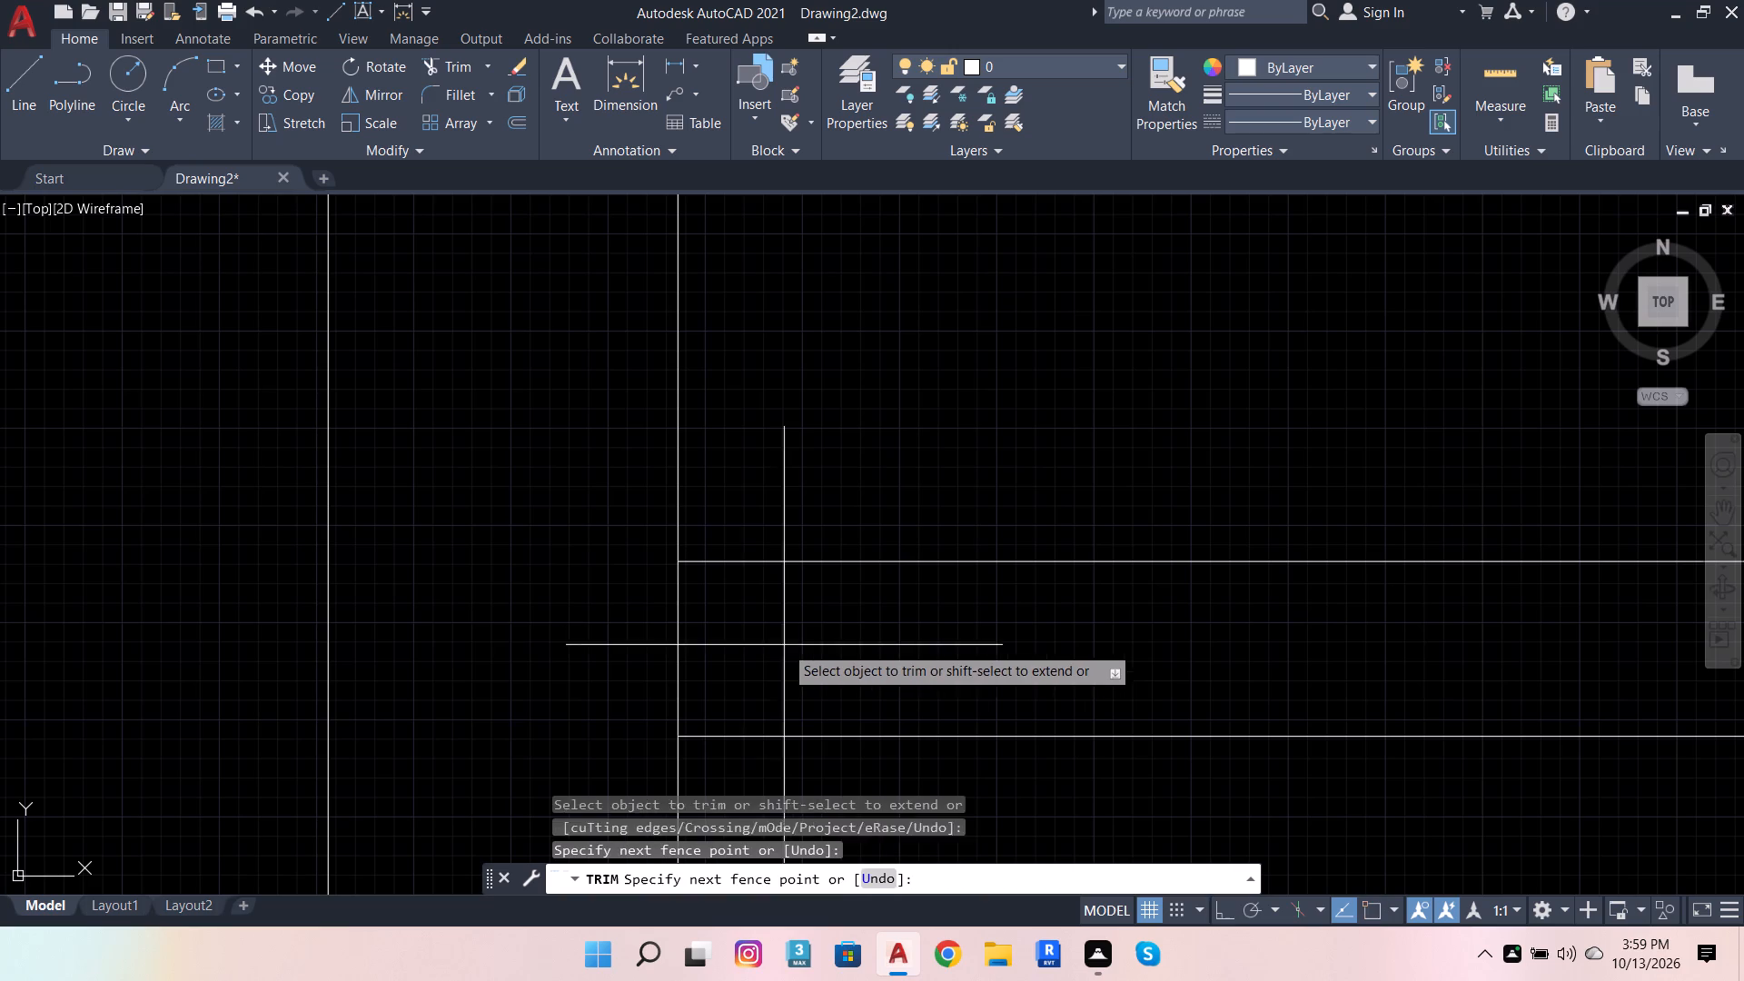
click(600, 617)
scroll(954, 474, down, 5)
scroll(1214, 663, down, 4)
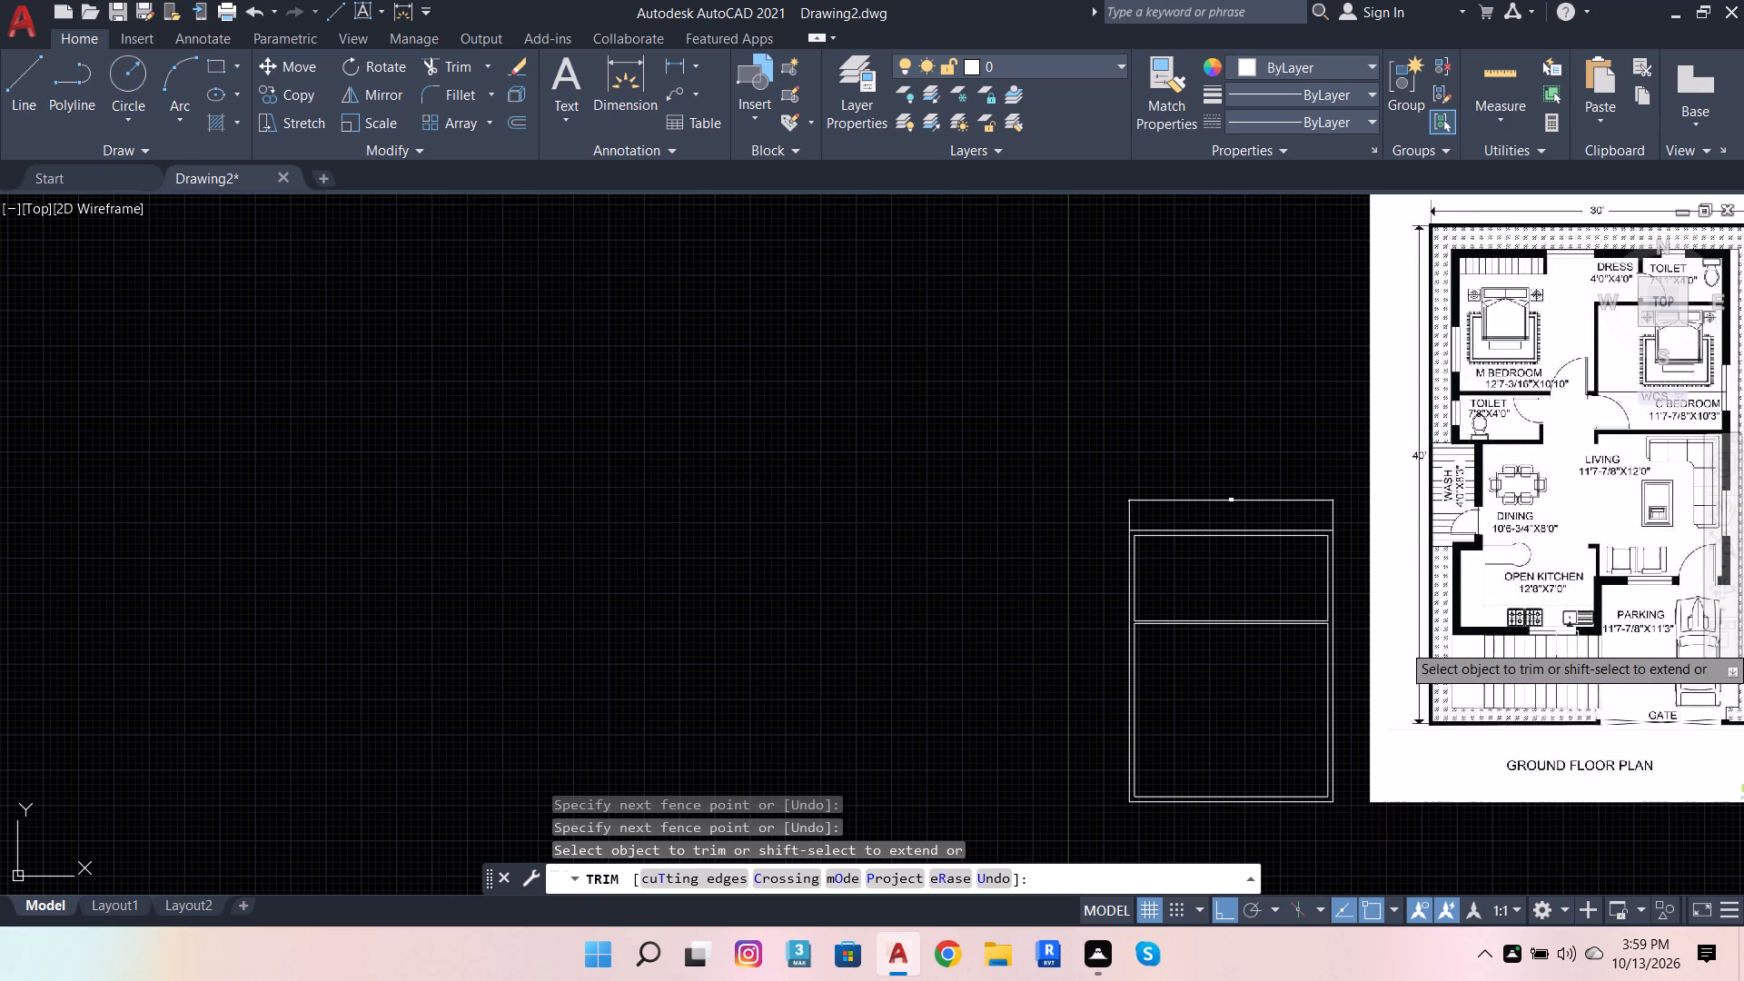
Offset the inner top wall line downward by 4' to mark the depth of the upper strip of rooms.
scroll(1293, 536, up, 2)
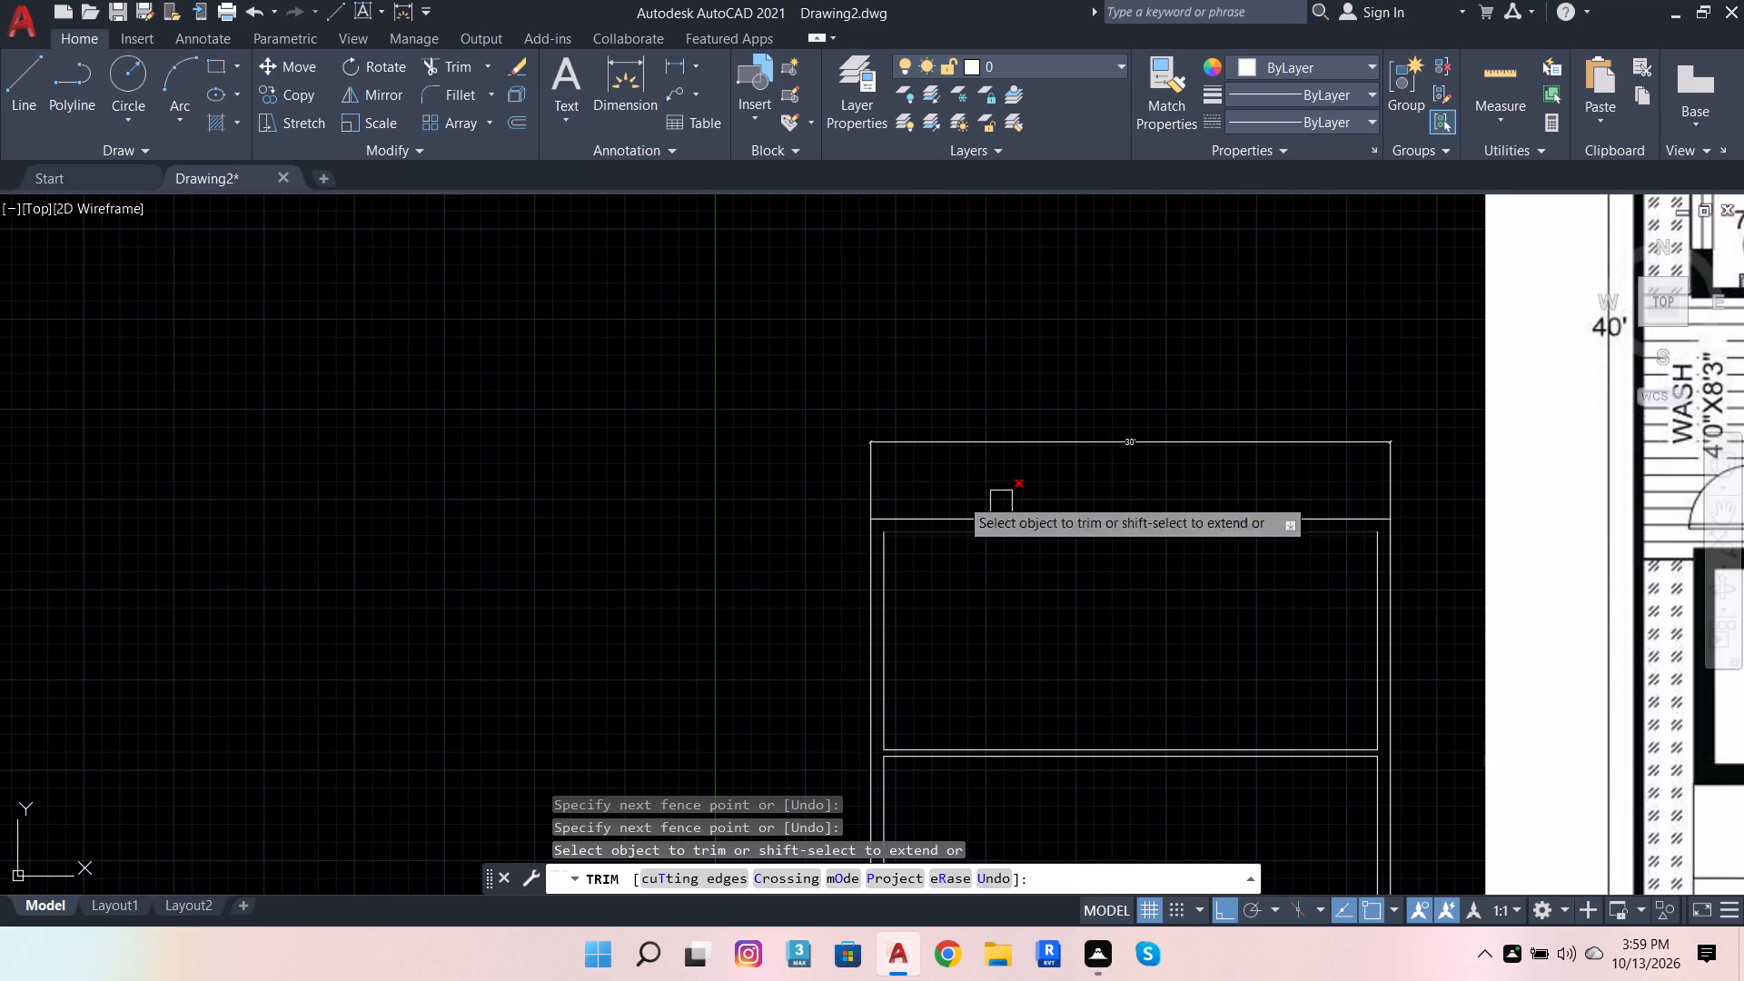
click(514, 124)
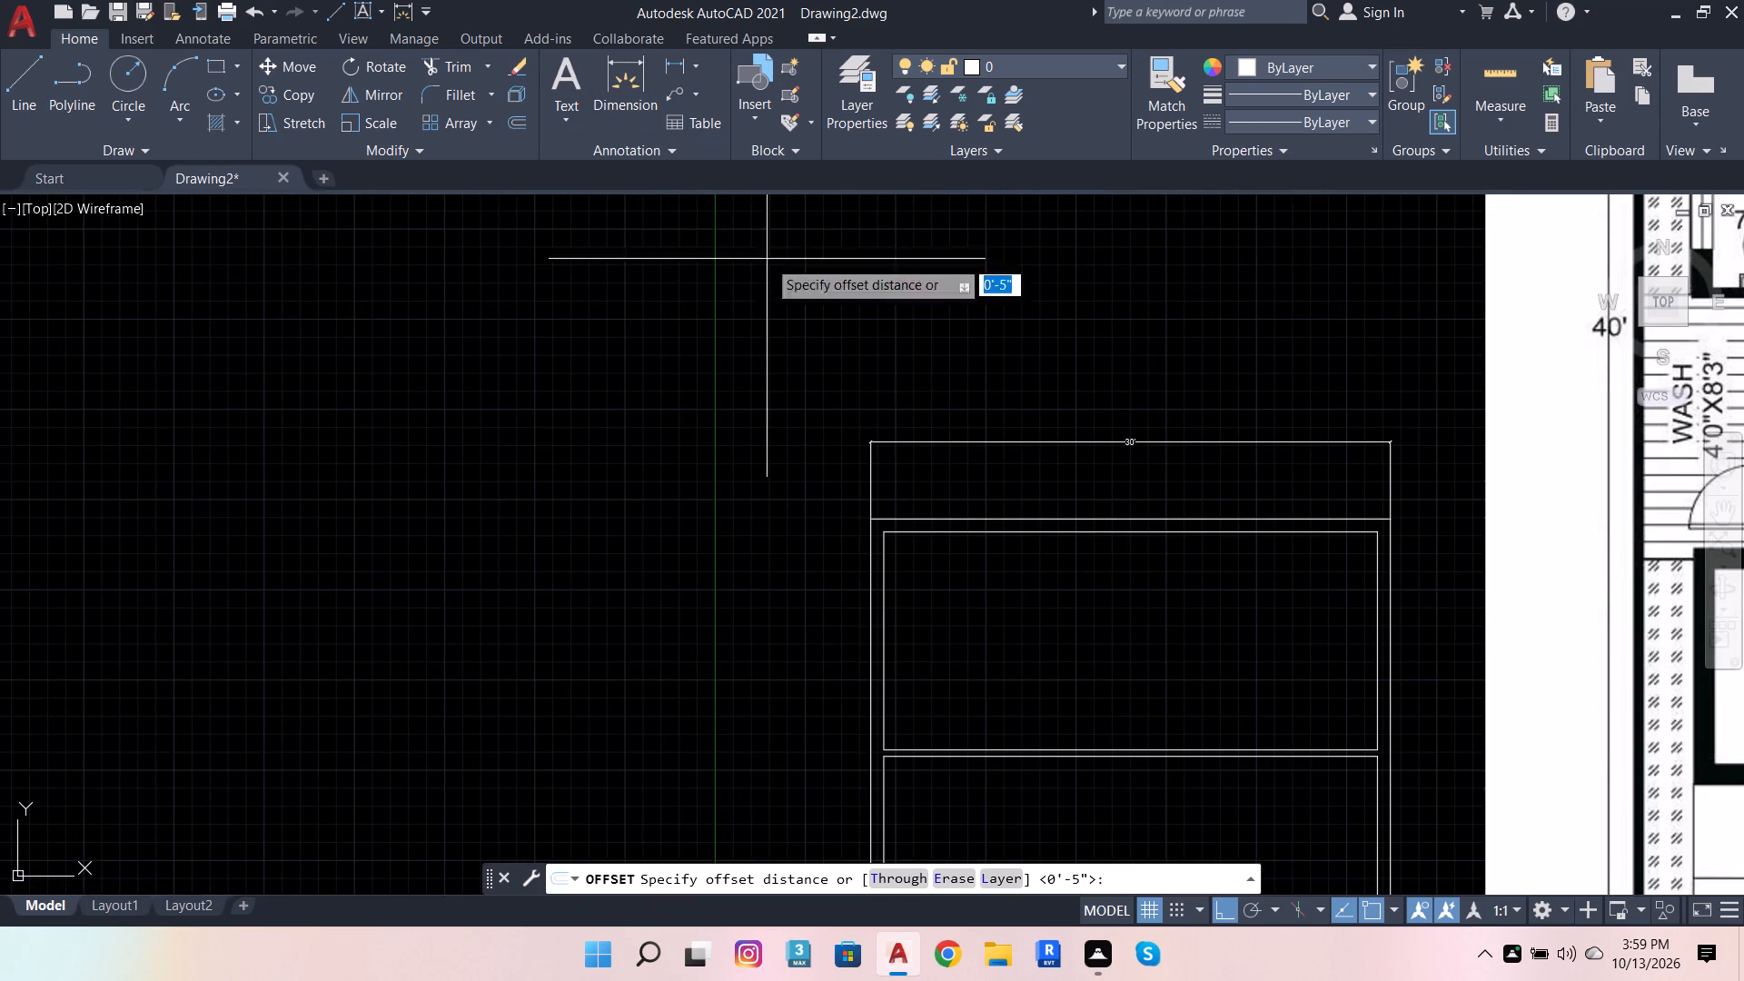
scroll(1371, 555, up, 2)
click(1379, 500)
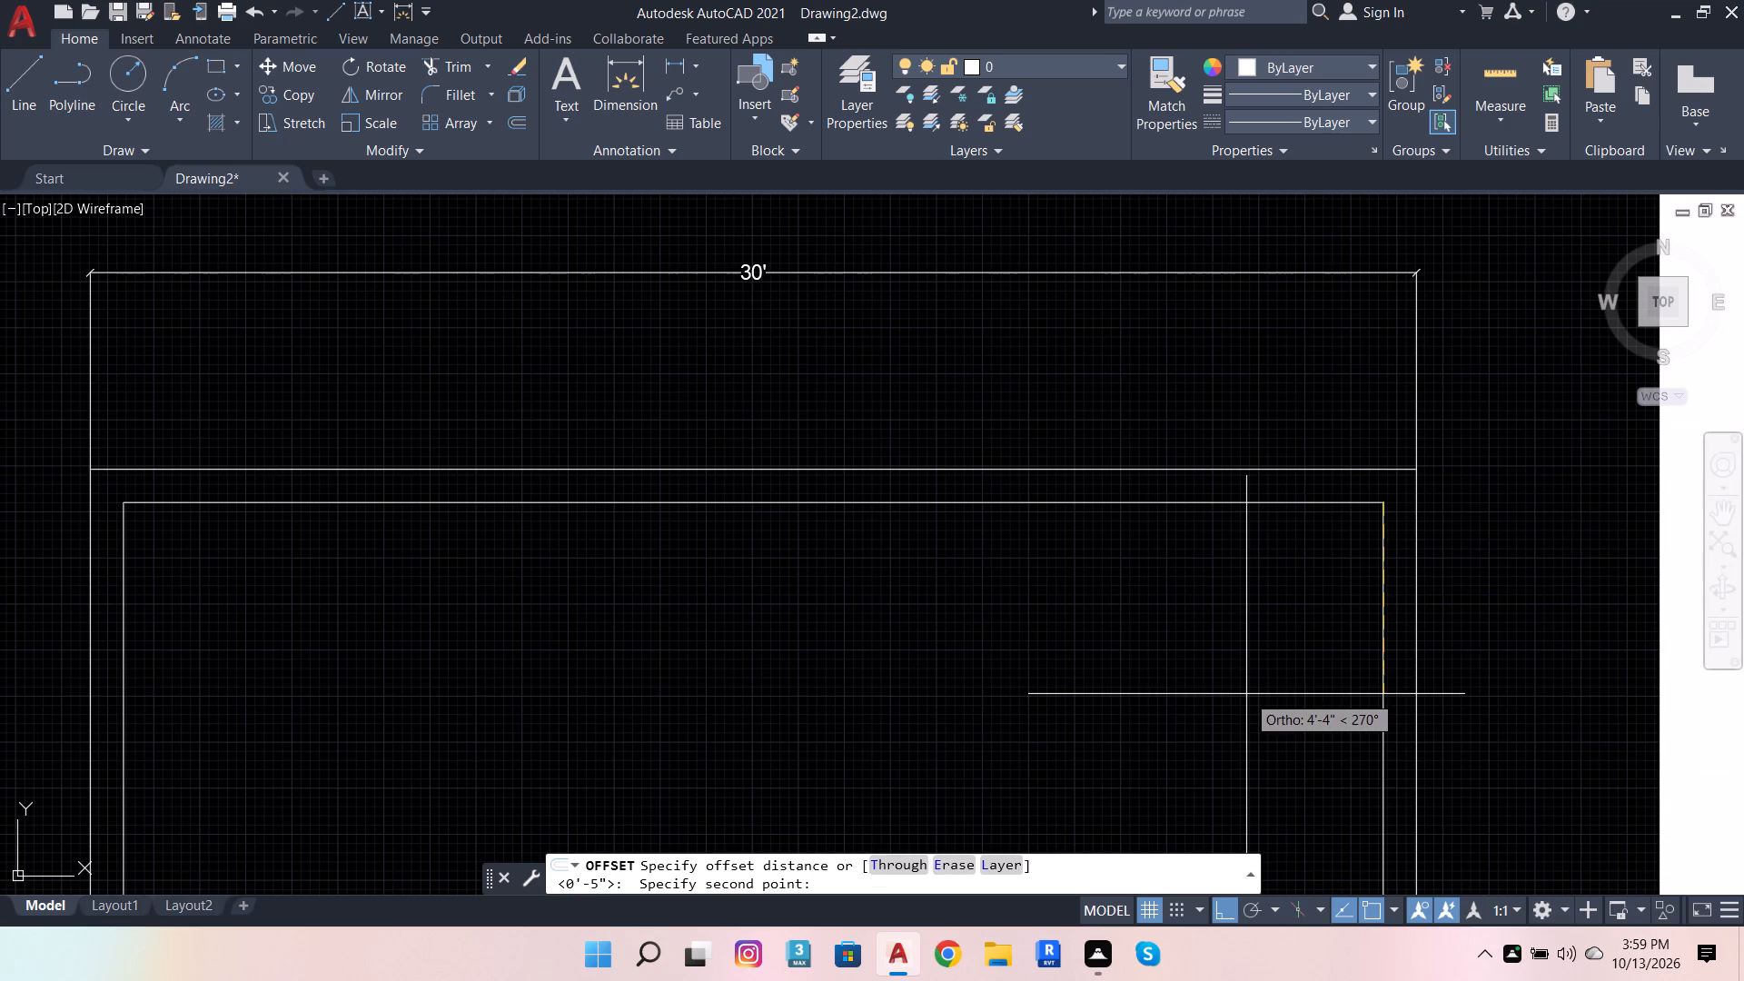
text(4')
key(Return)
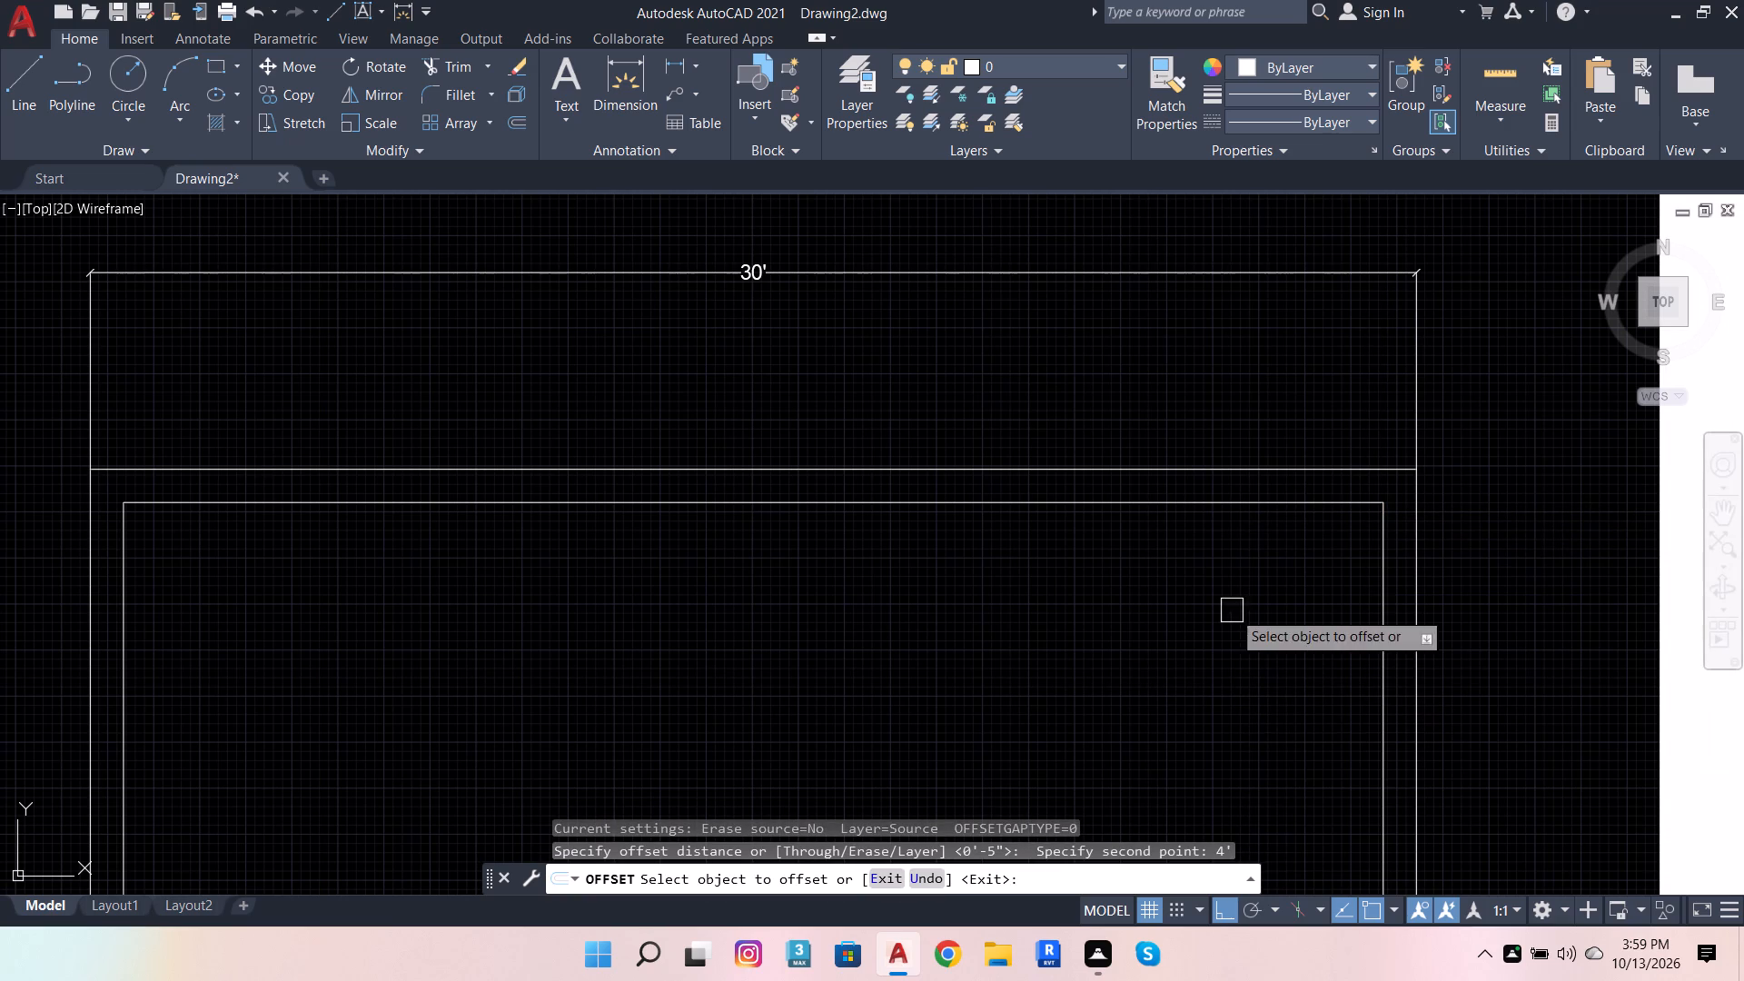
click(1303, 507)
click(1306, 638)
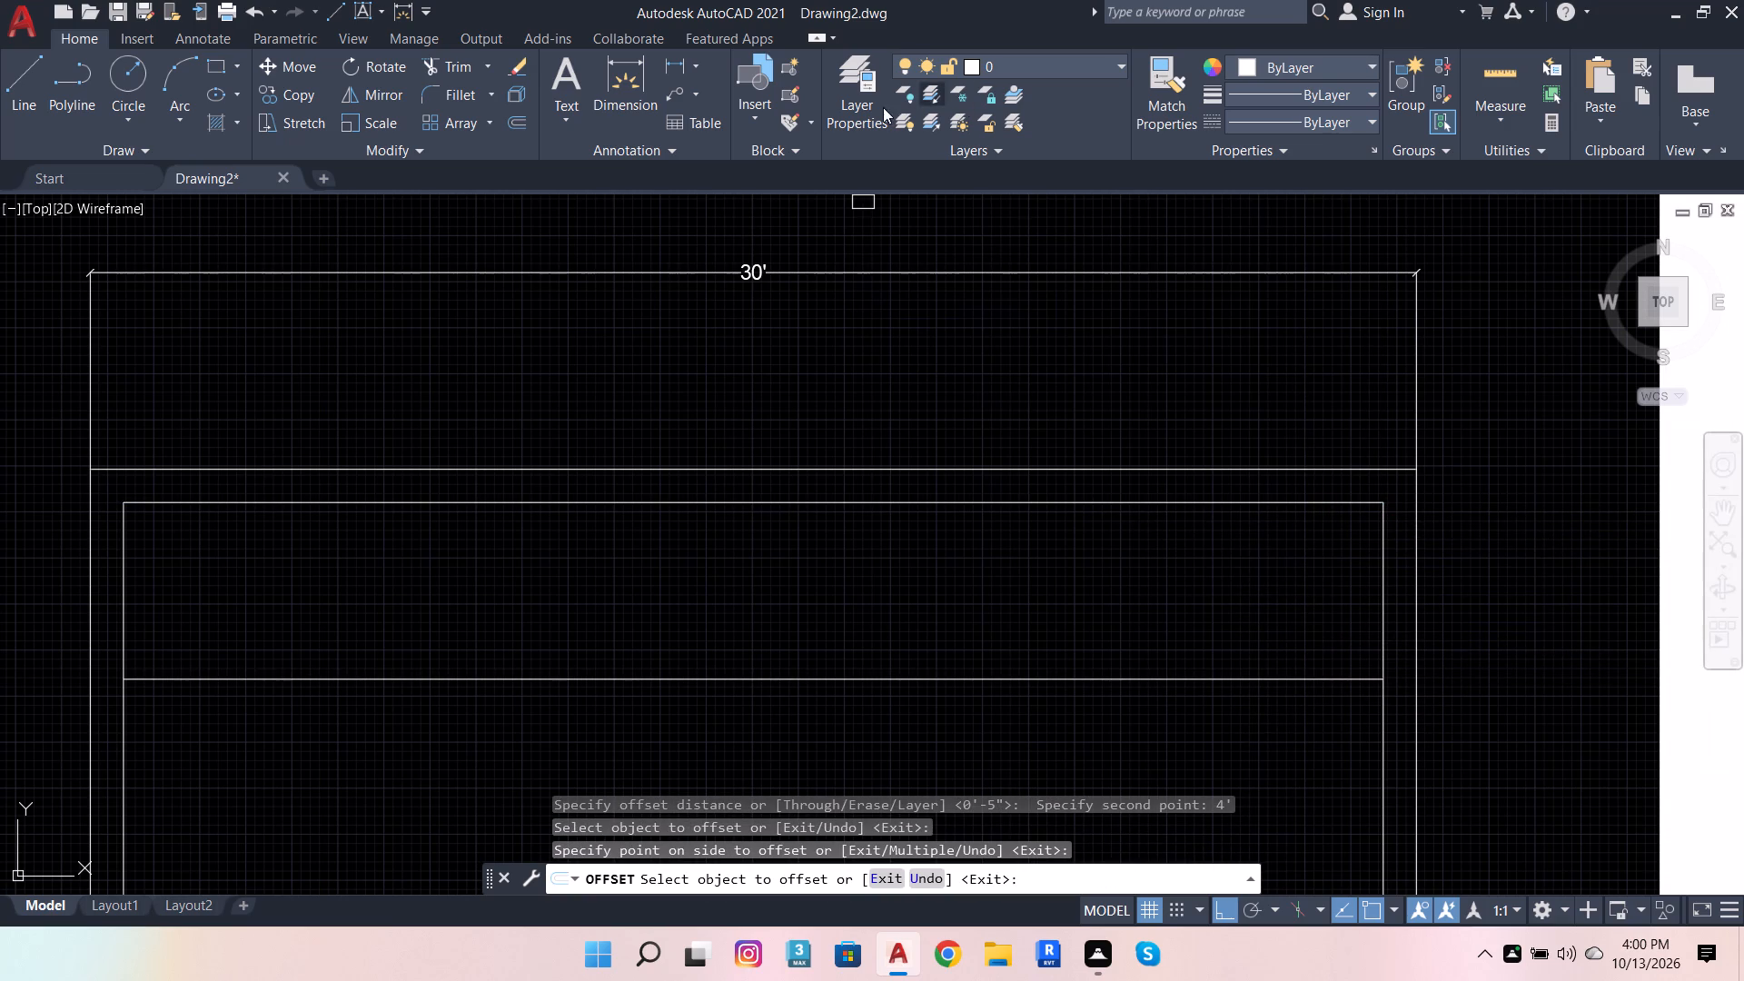
Offset the new upper horizontal line downward by 4.5" to form the partition's thickness.
click(518, 124)
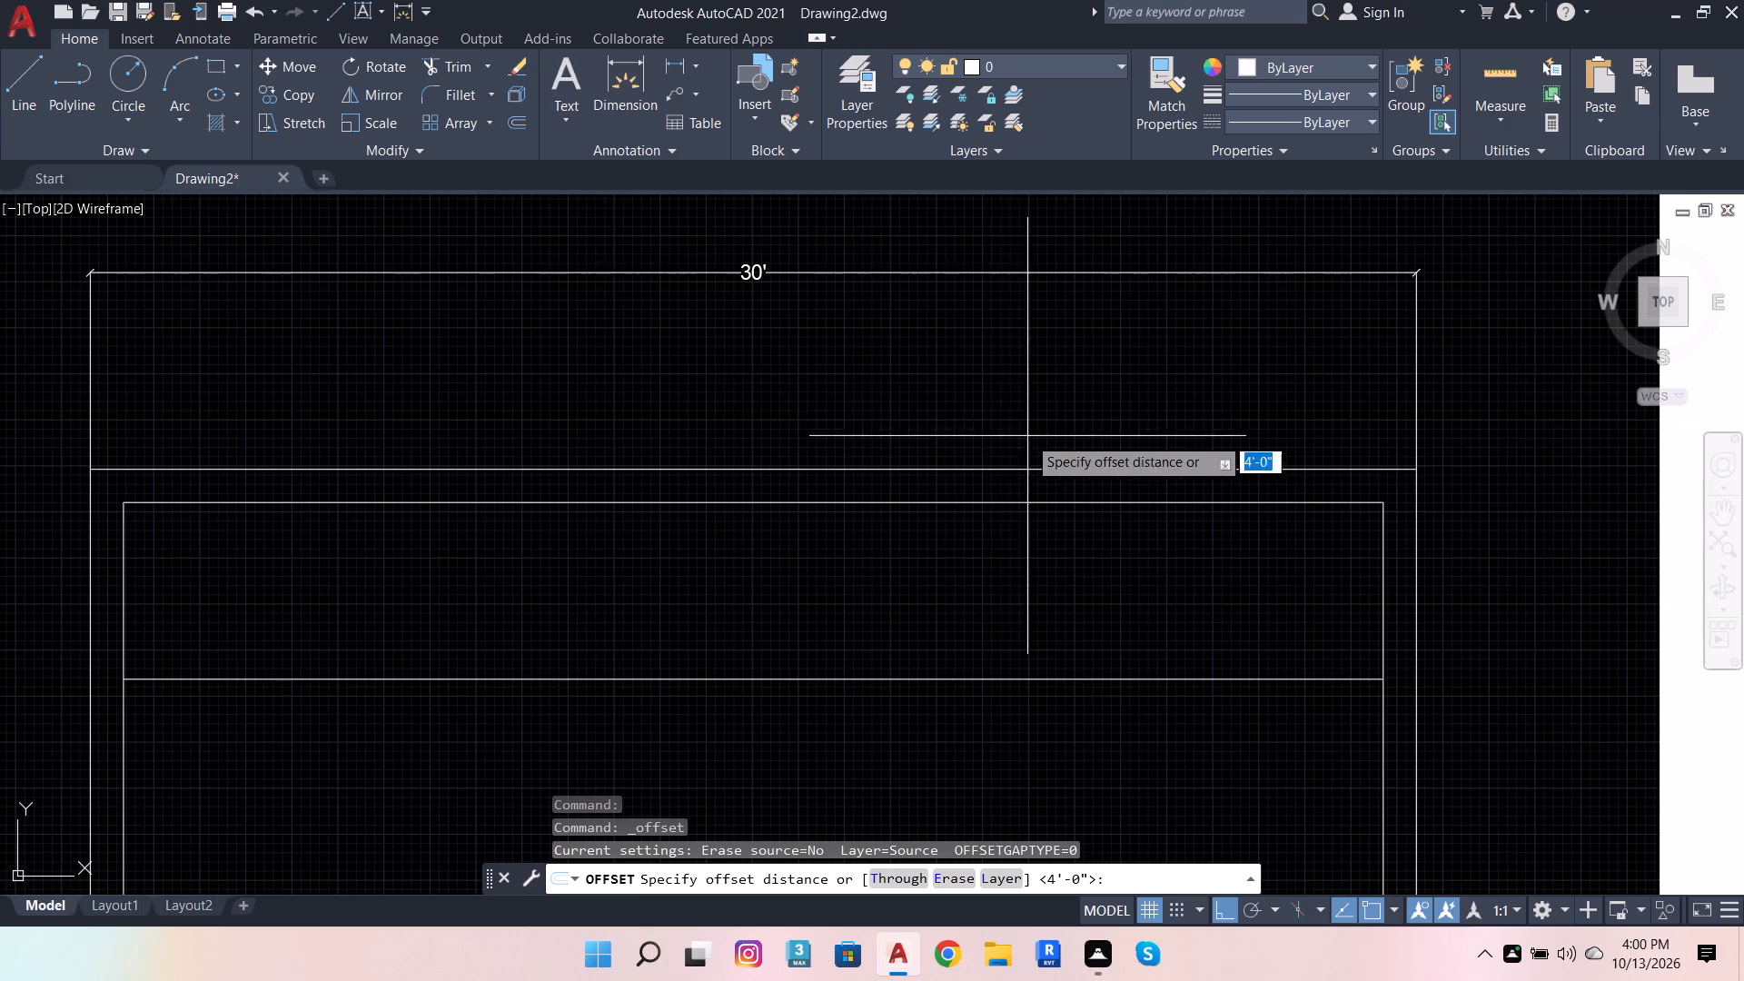
scroll(1095, 456, down, 5)
scroll(1101, 481, up, 3)
click(1253, 518)
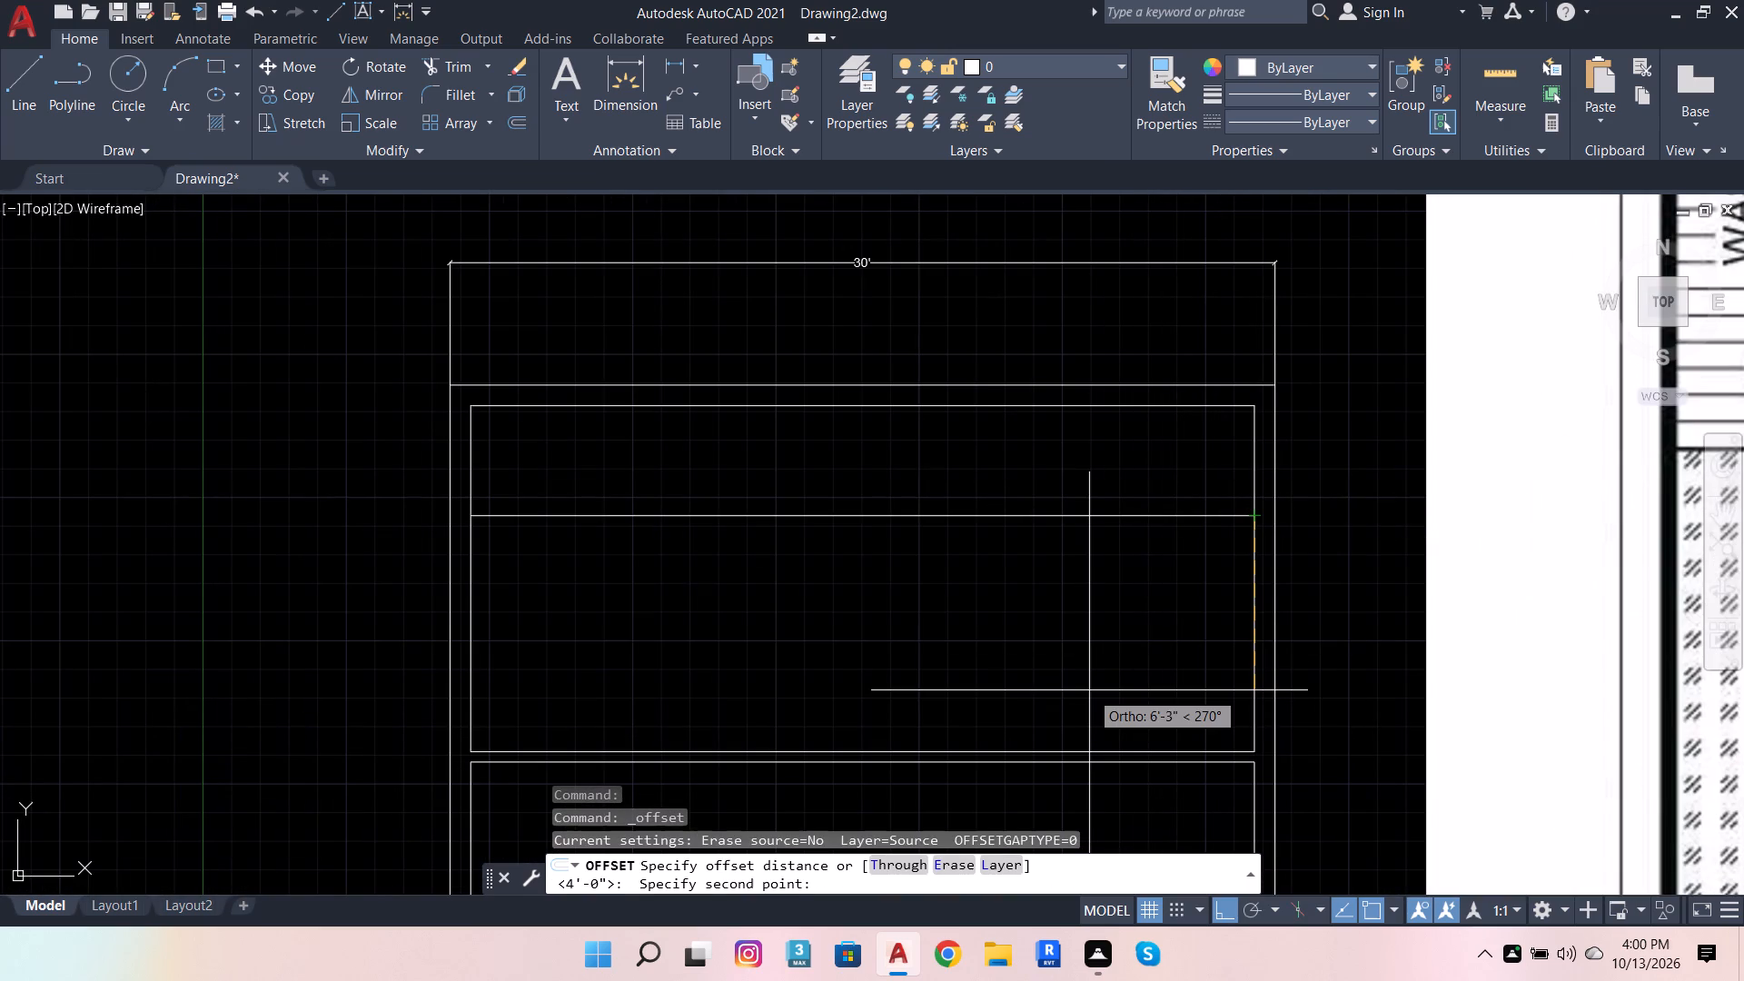
text(4.5)
key(Return)
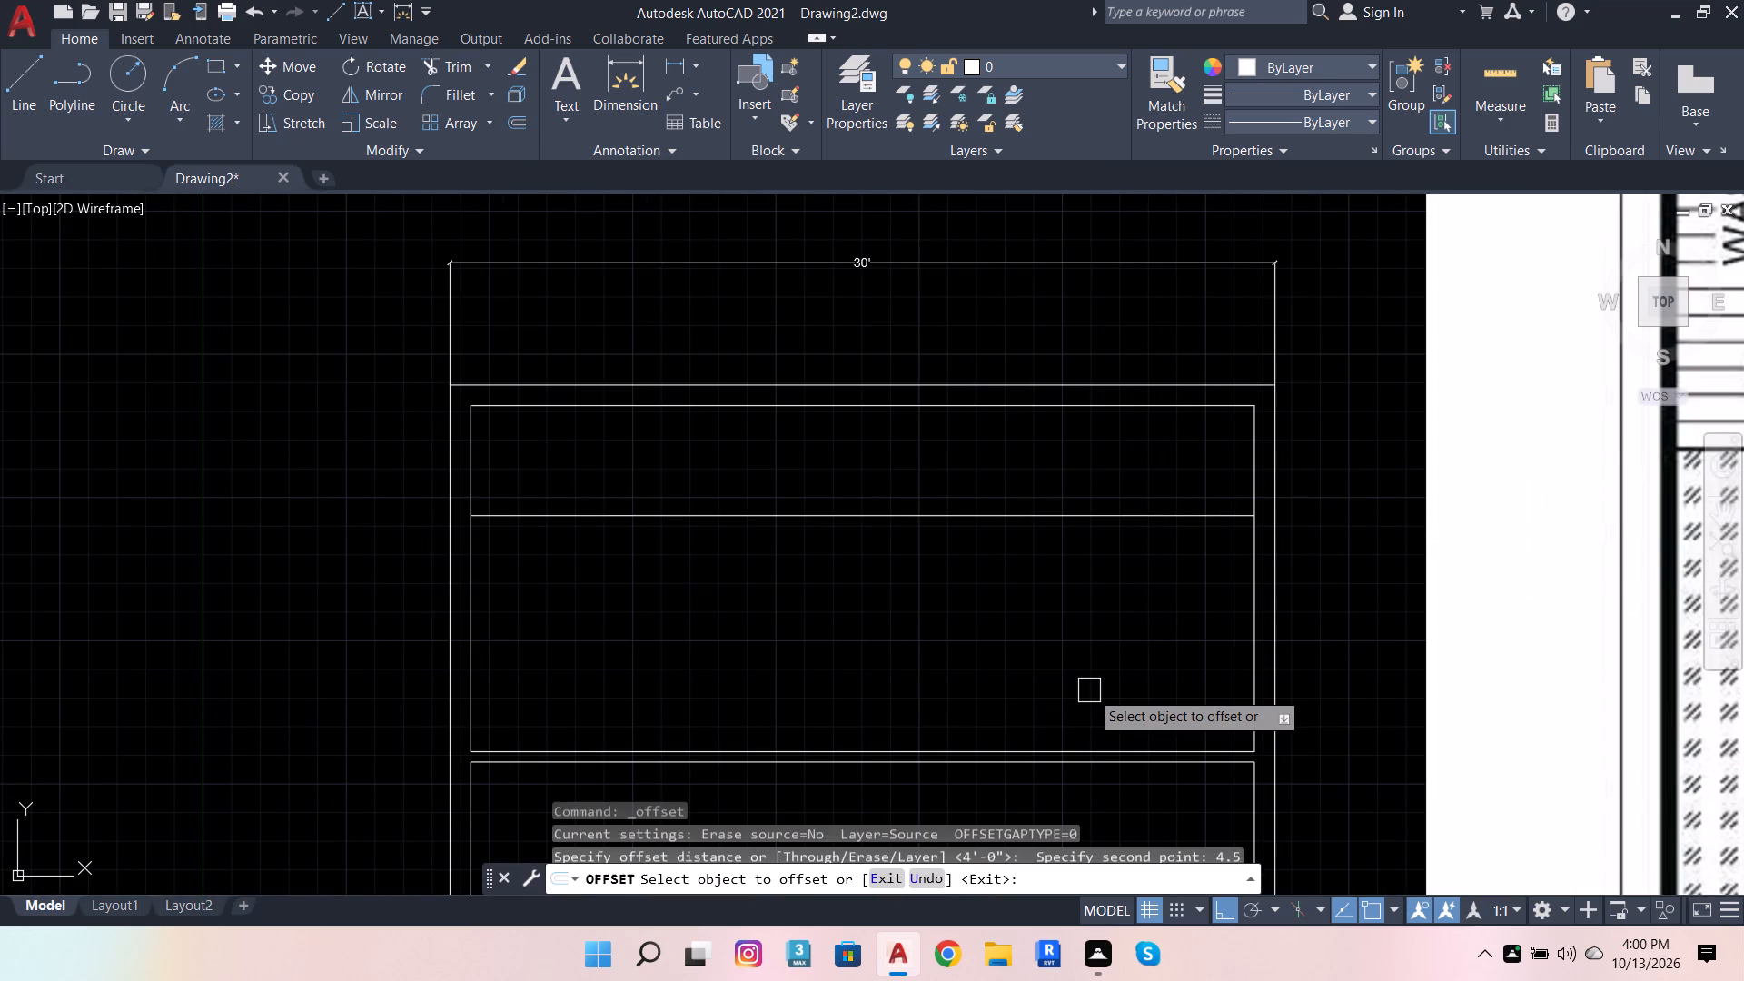
click(1075, 505)
click(1137, 646)
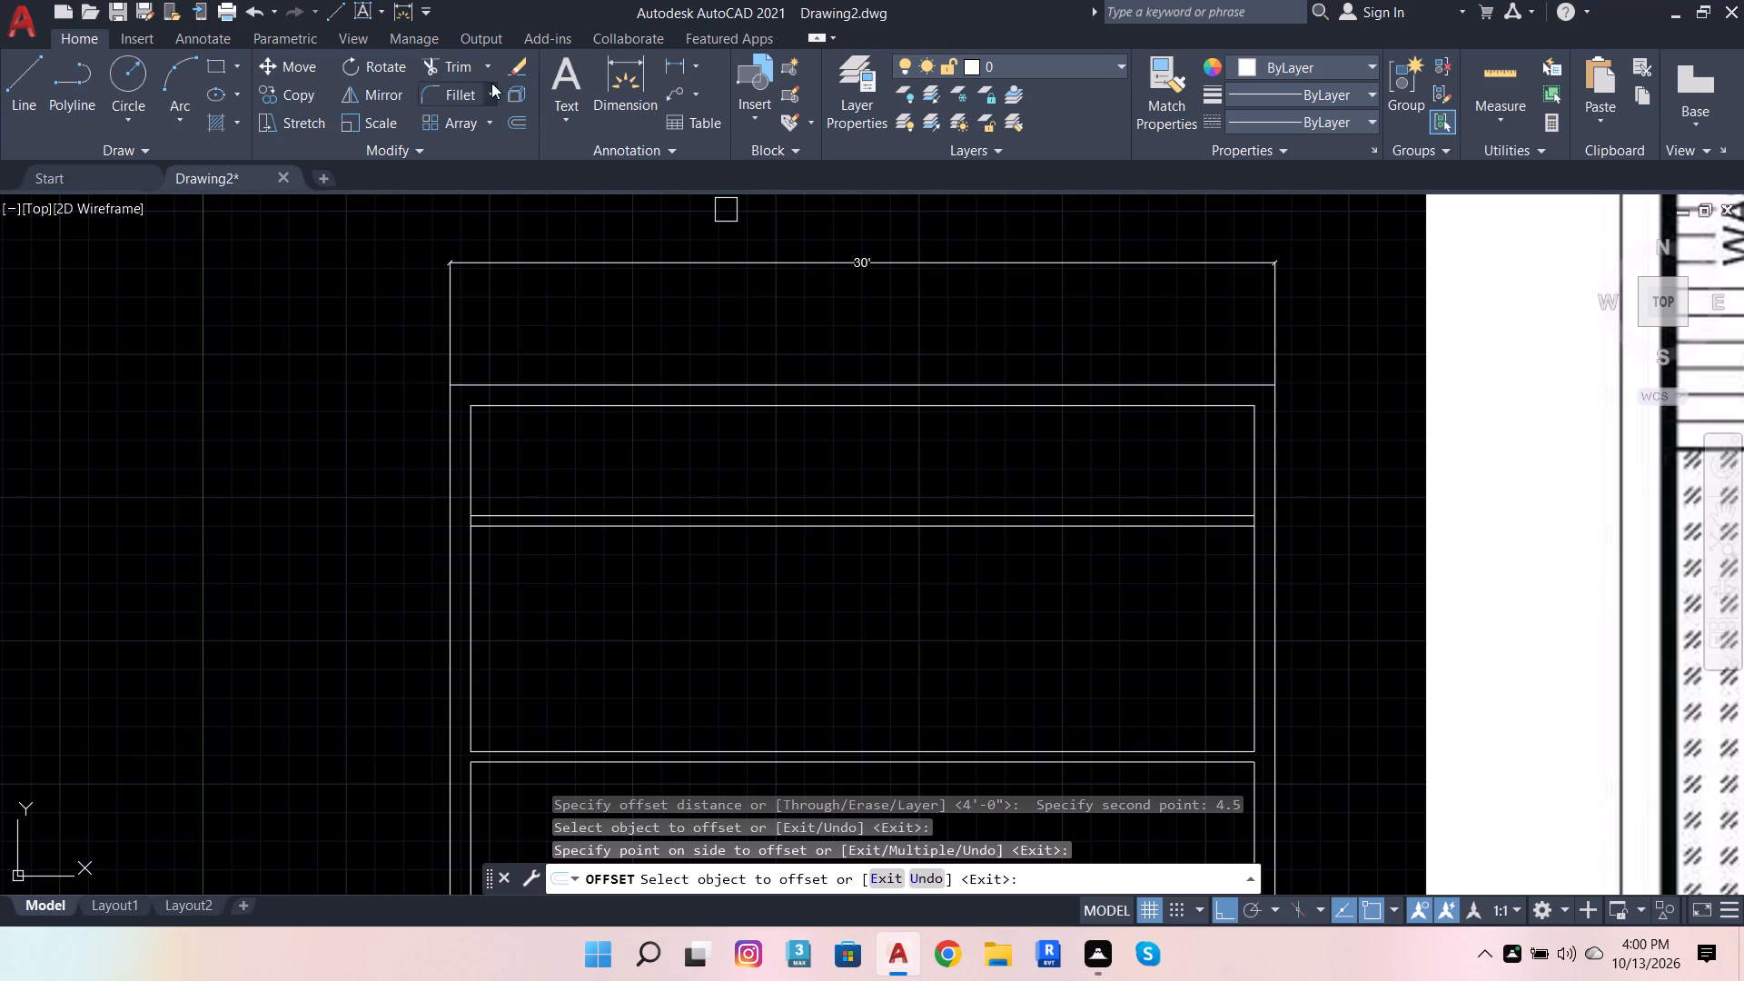
Trim the inner right wall line between the two lines of the upper horizontal partition.
click(461, 58)
scroll(1274, 530, up, 3)
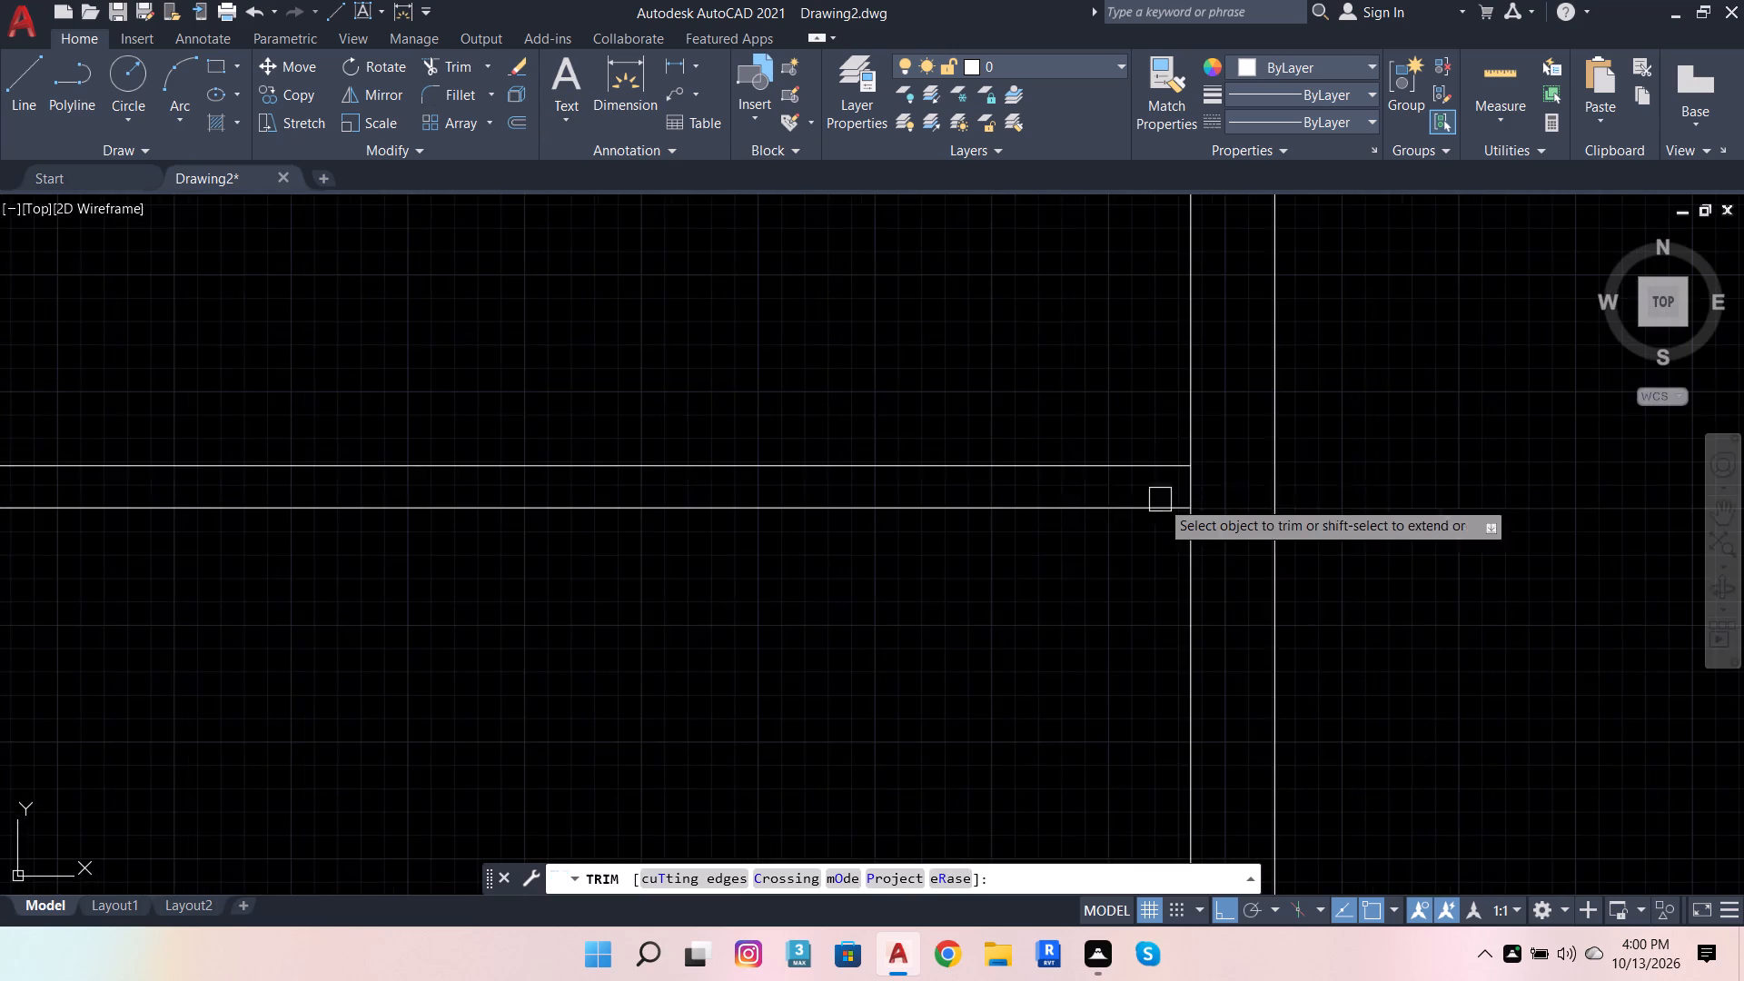
scroll(1066, 468, up, 1)
click(1280, 493)
click(1197, 508)
scroll(1318, 507, down, 3)
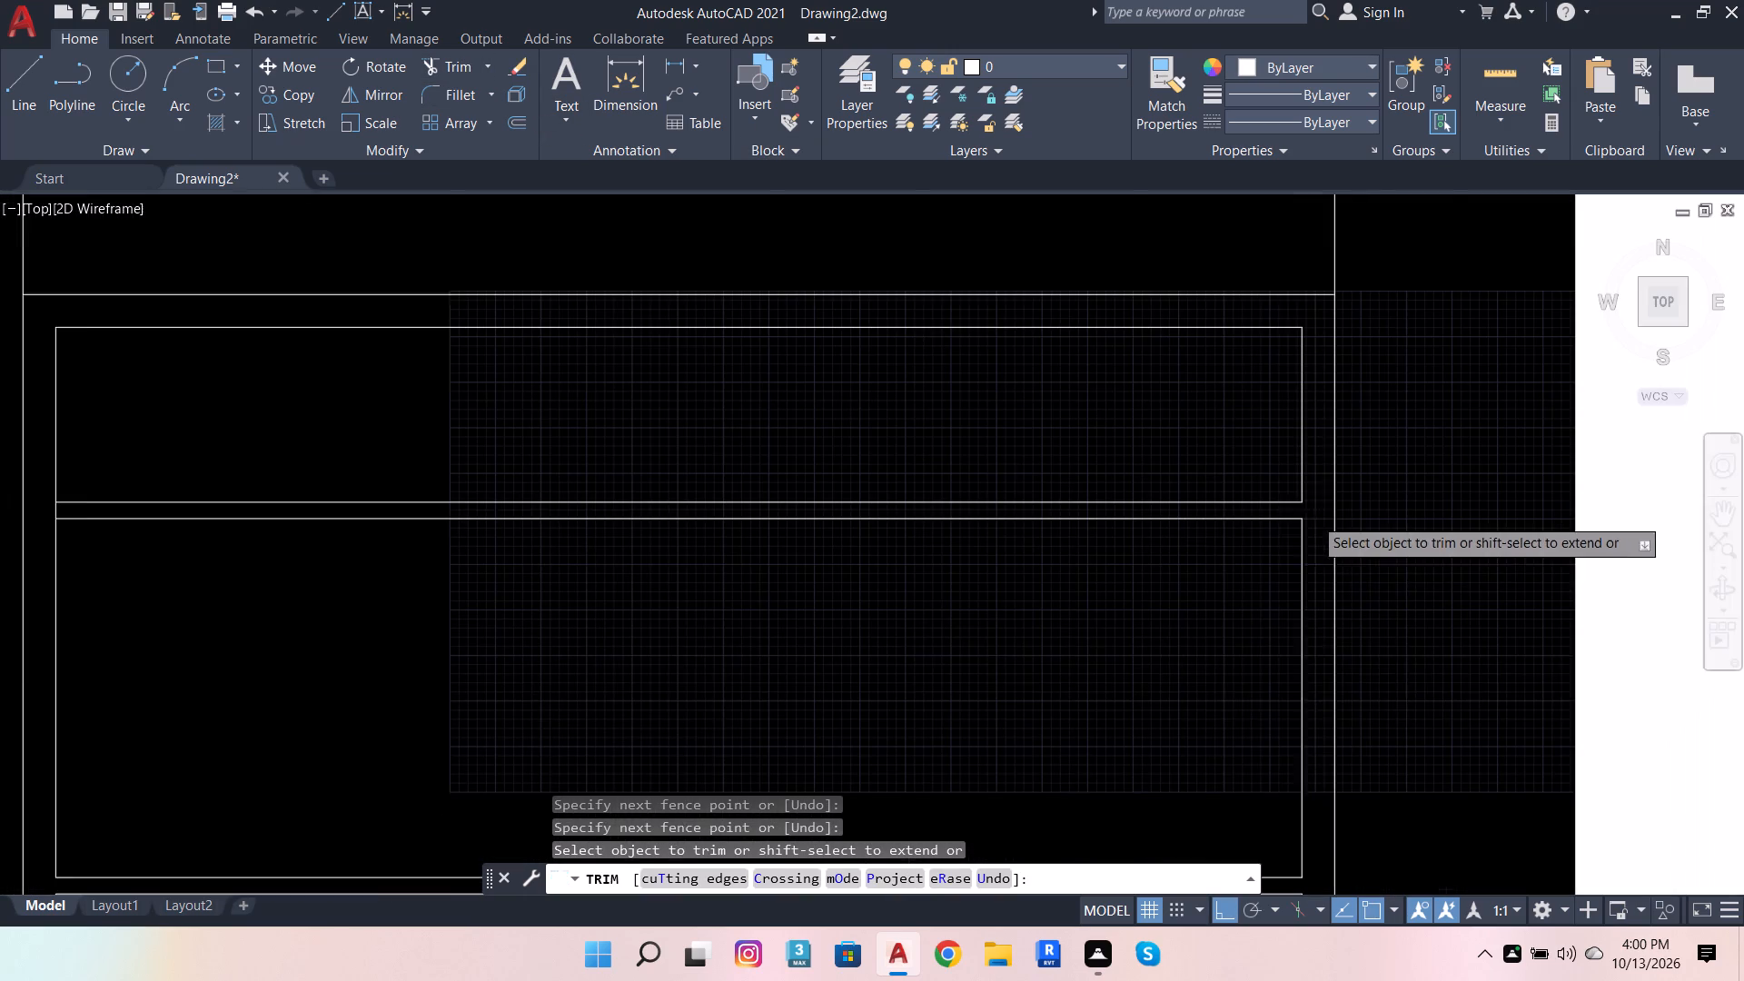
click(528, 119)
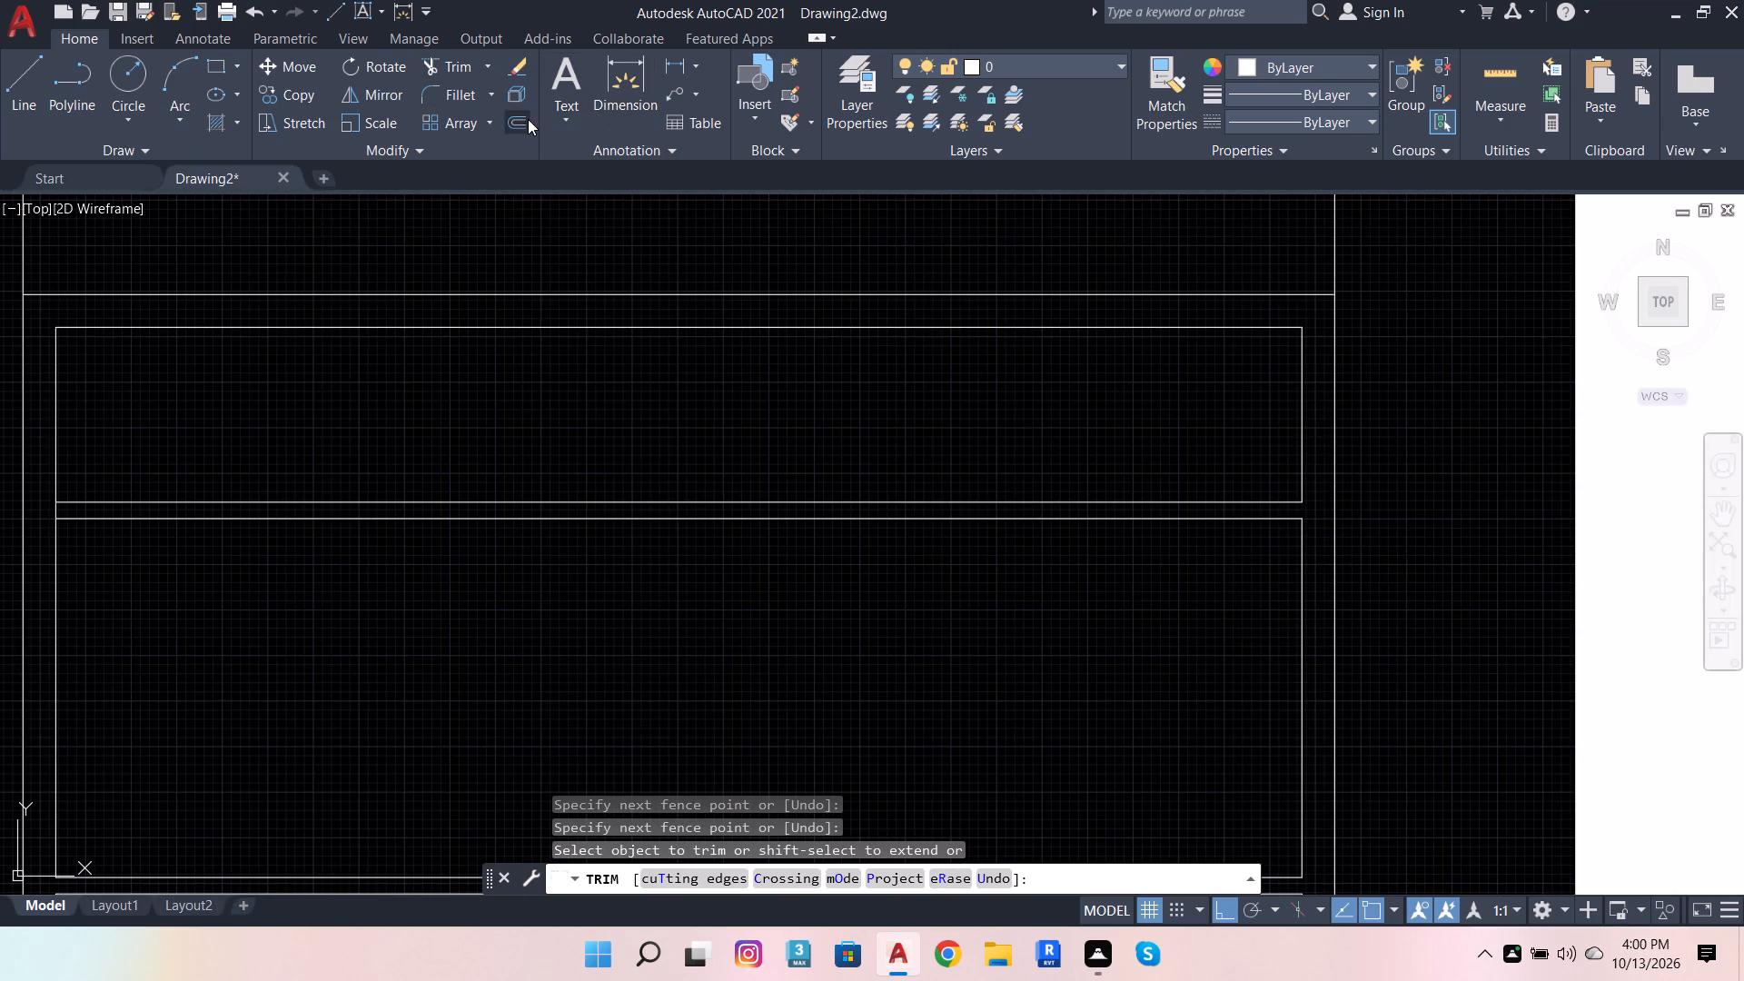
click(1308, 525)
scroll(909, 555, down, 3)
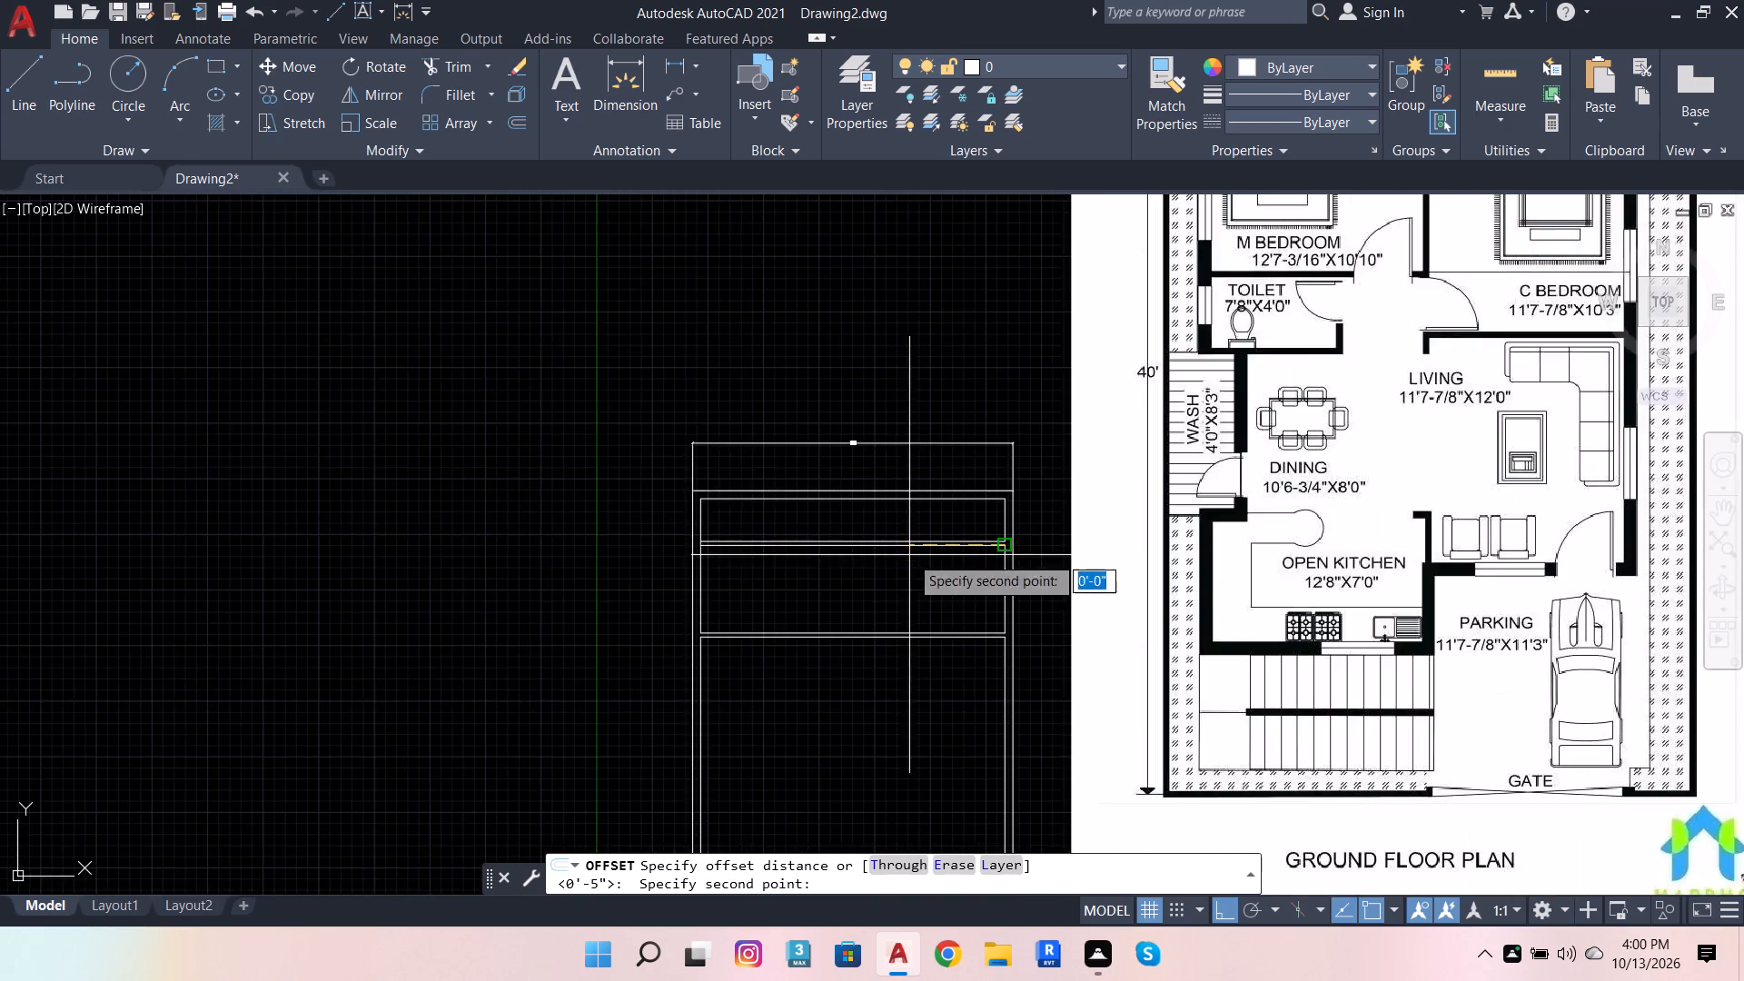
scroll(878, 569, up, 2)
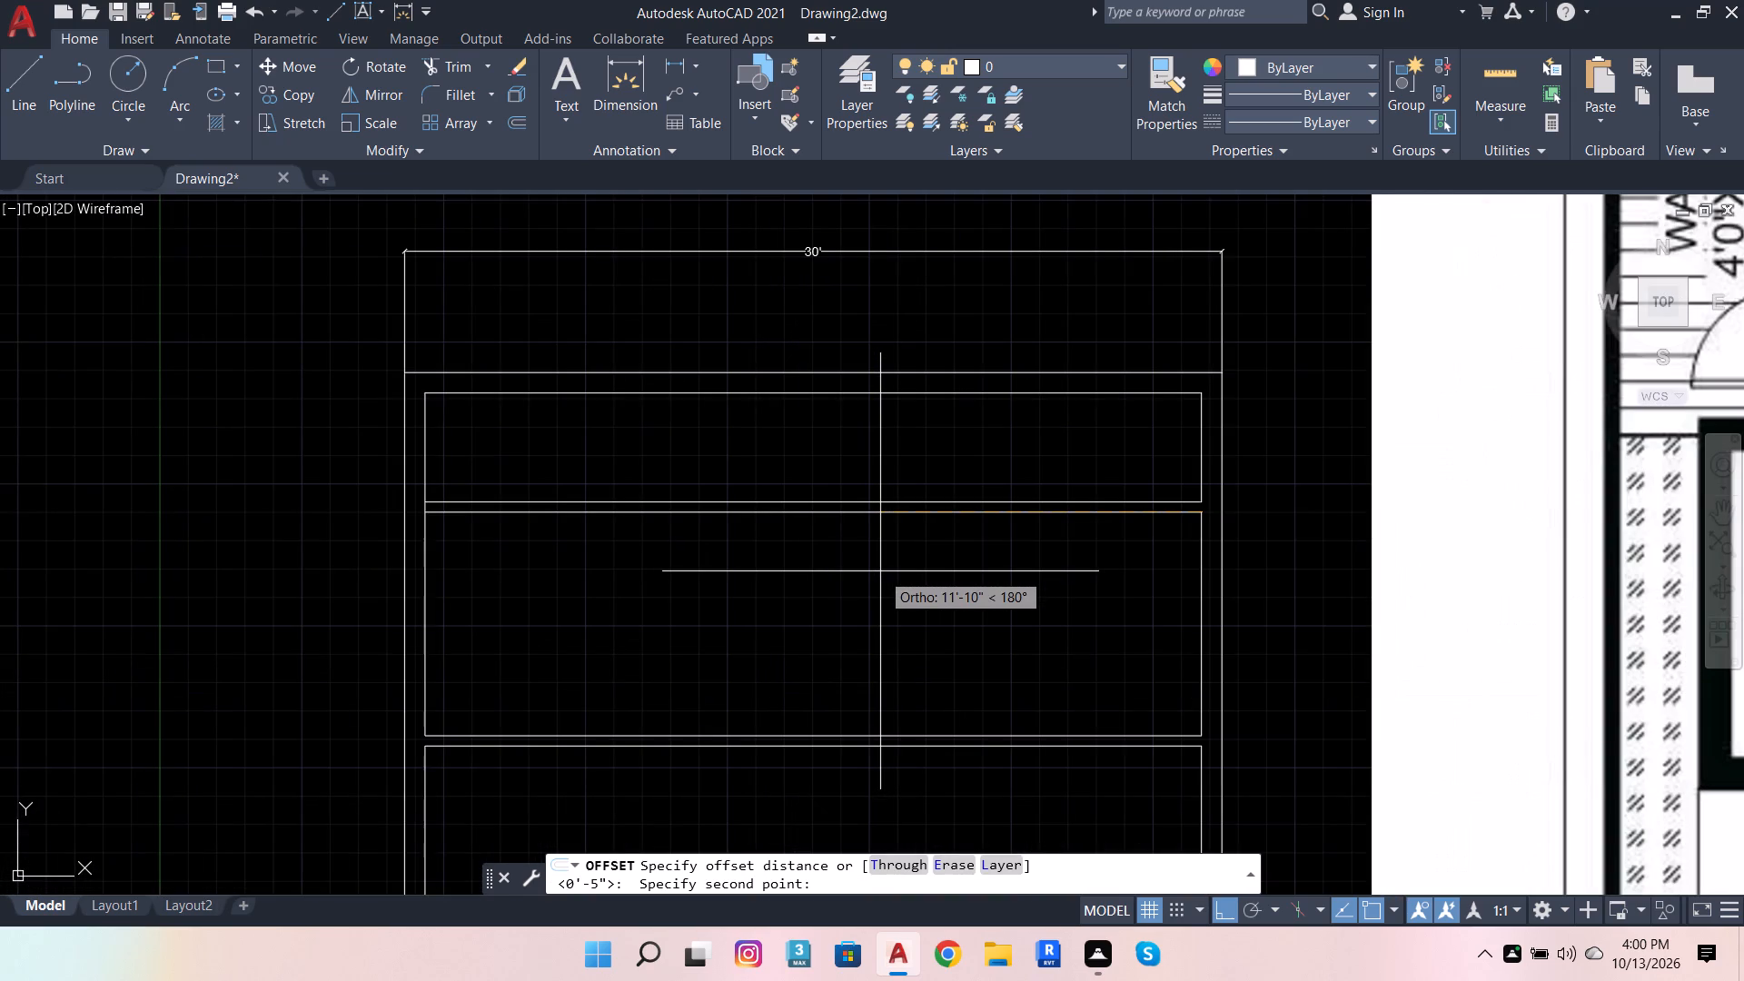
Dimension the inner right wall segment between the two horizontal partitions, placing the dimension line outside the plan's right wall.
click(611, 80)
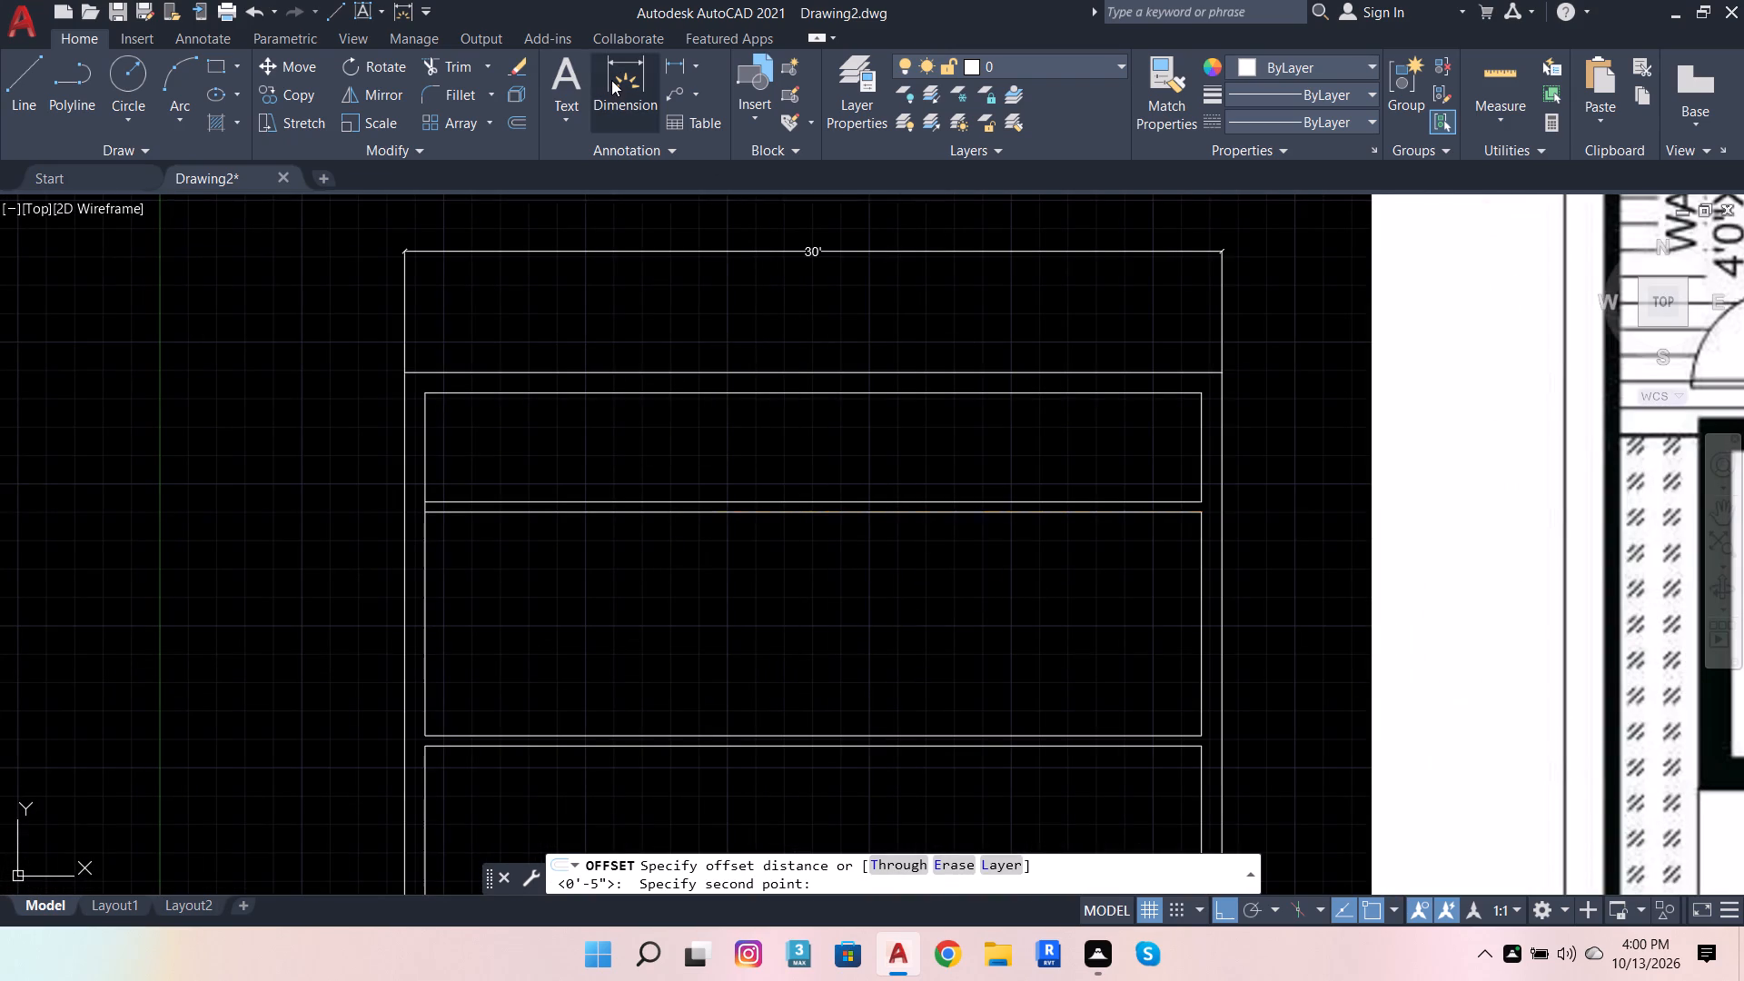
click(1200, 596)
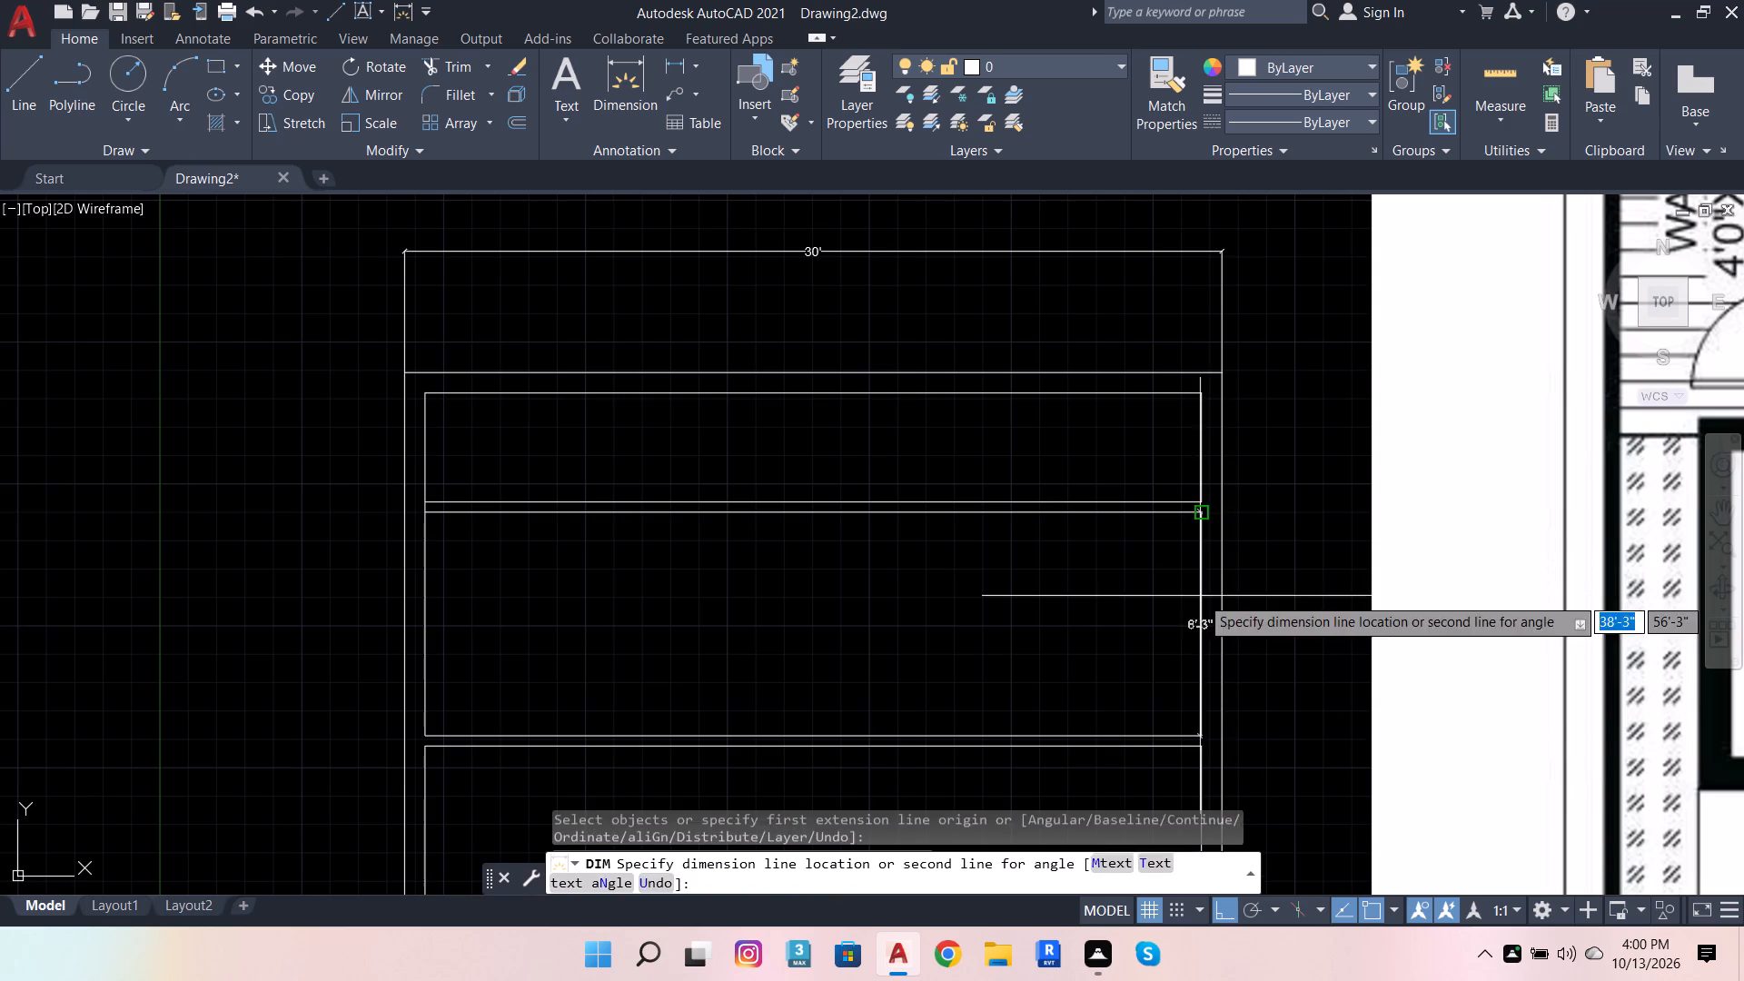
click(1280, 593)
scroll(1289, 629, up, 3)
scroll(1221, 552, down, 2)
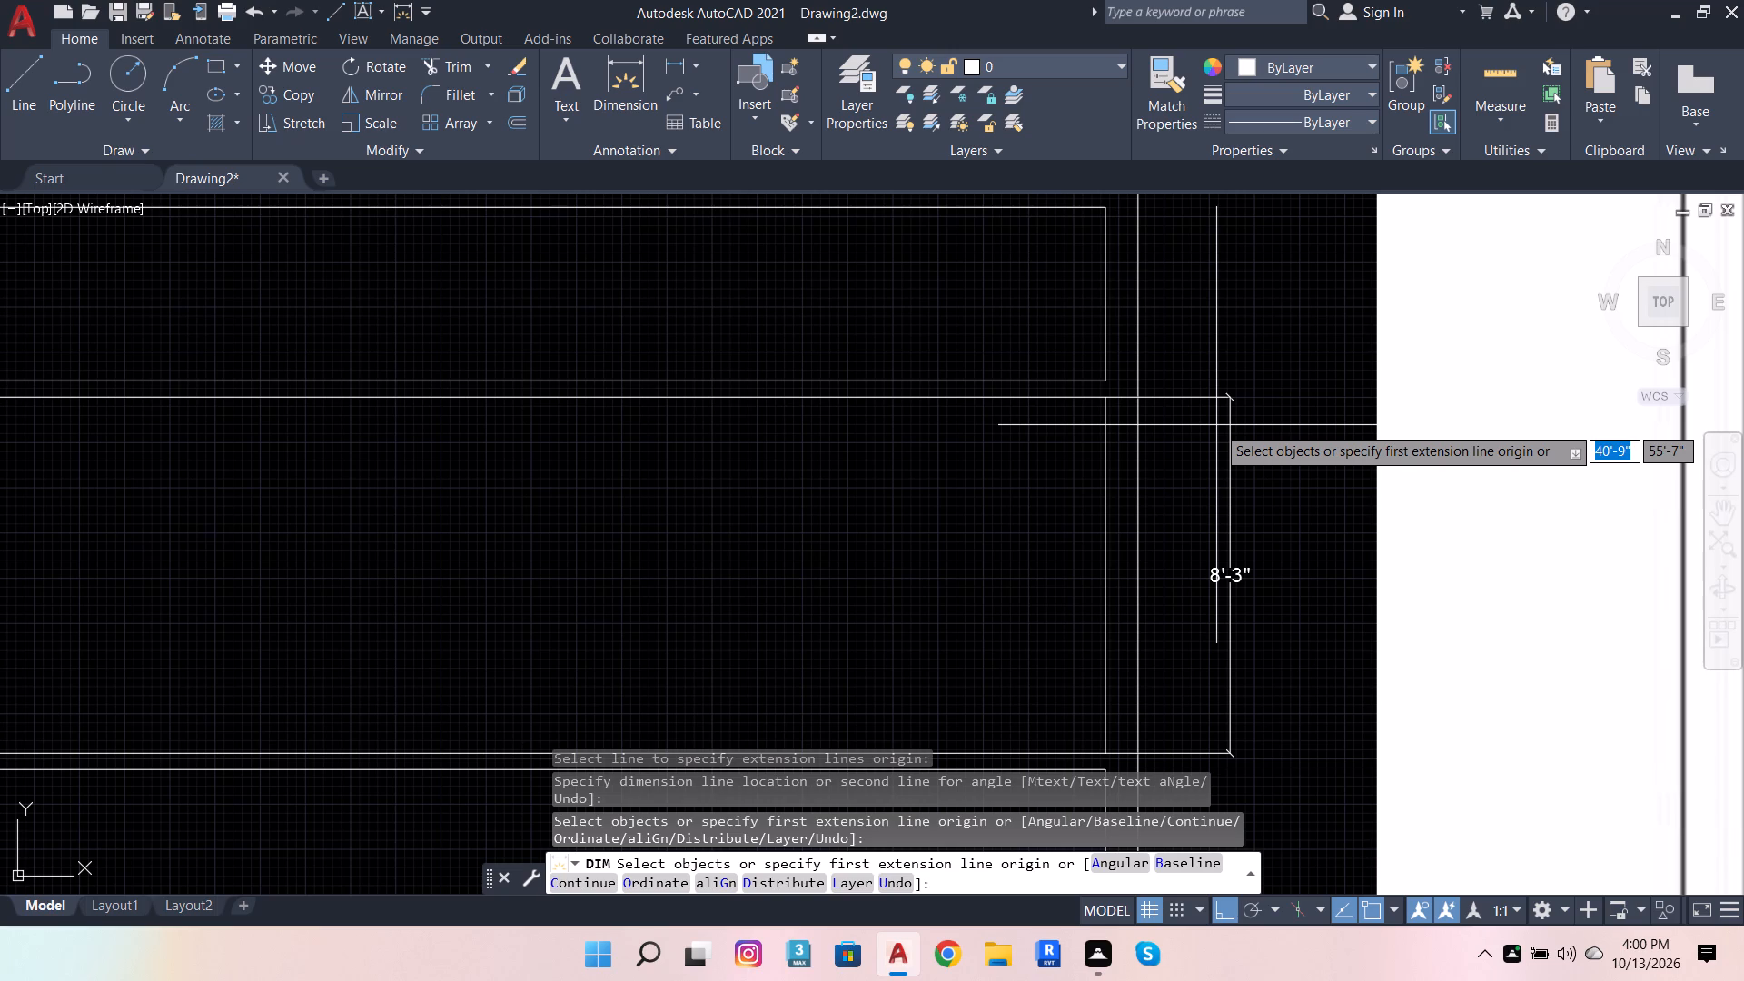
scroll(1036, 800, down, 2)
scroll(1149, 612, down, 1)
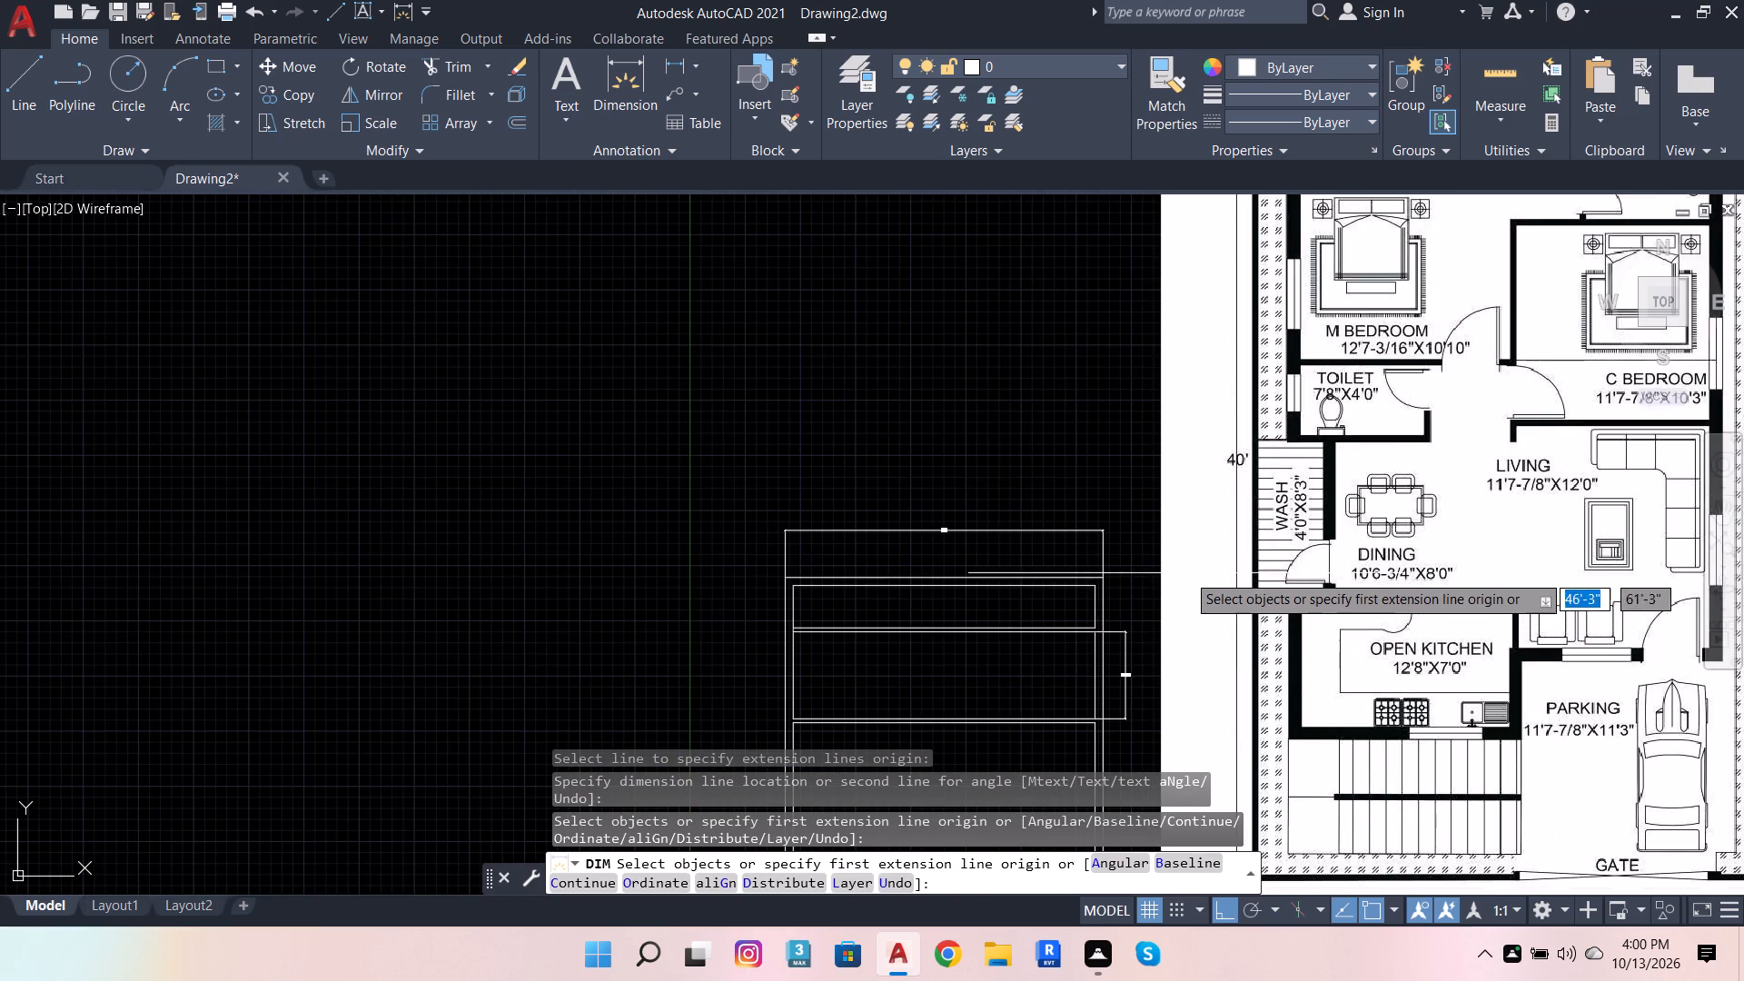
scroll(1267, 492, down, 1)
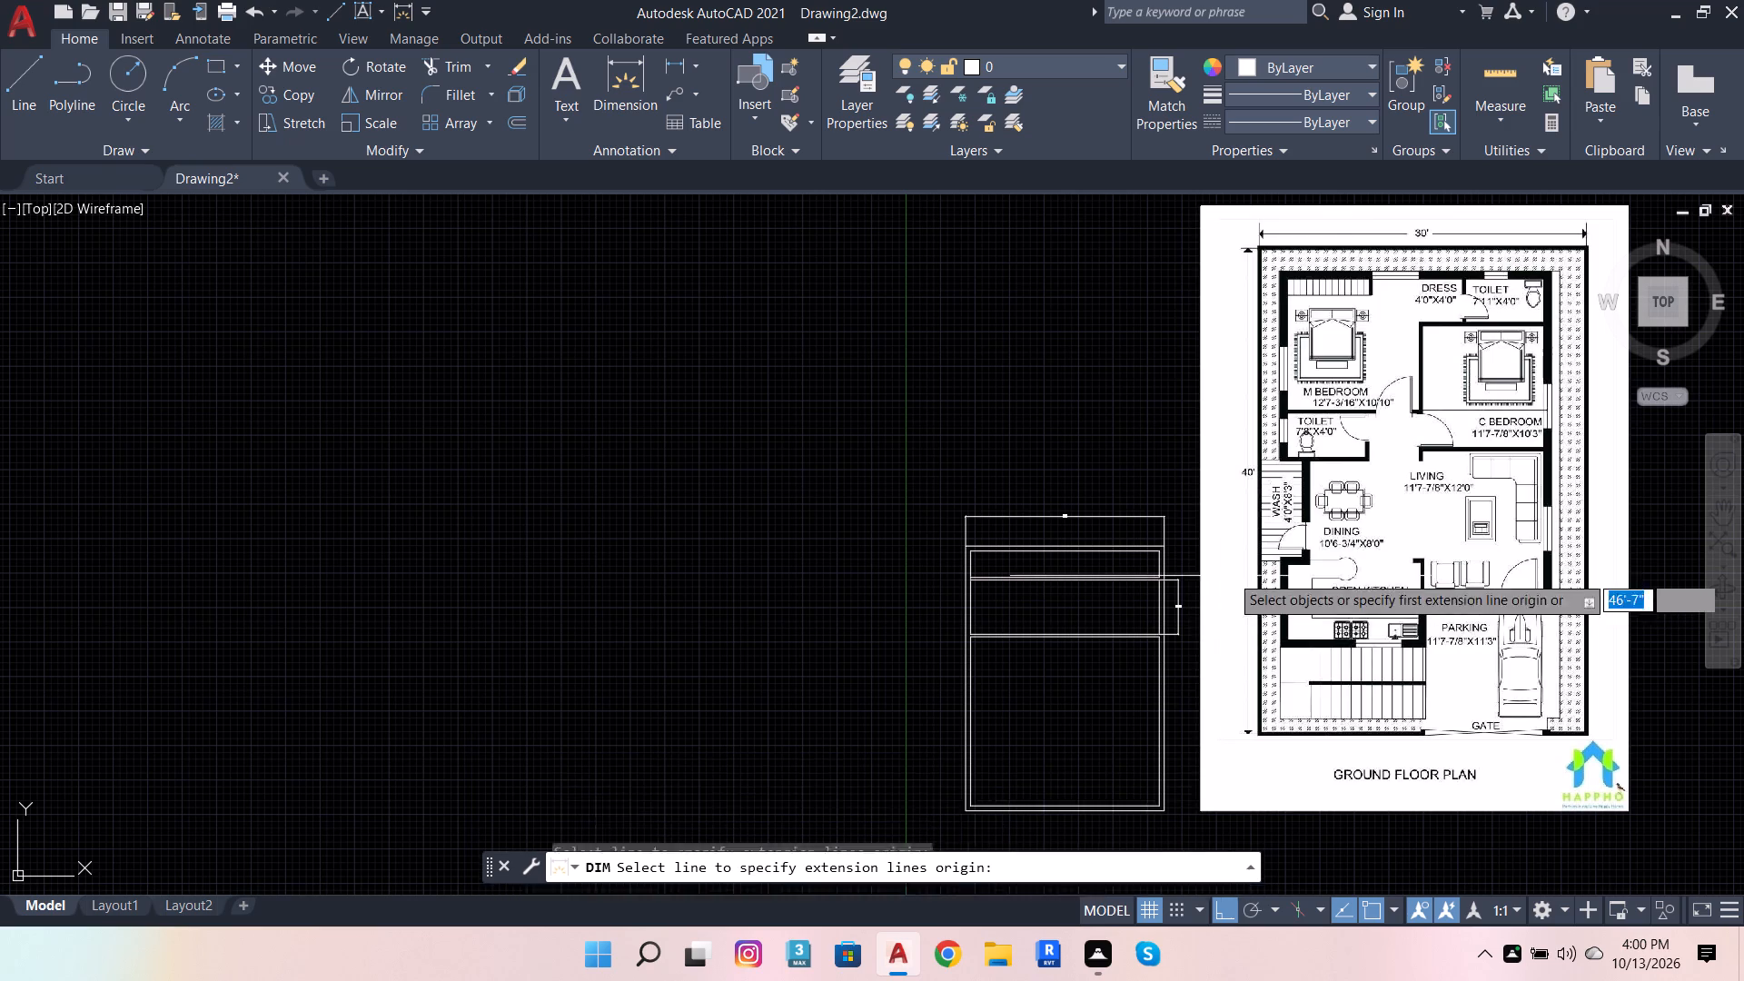
scroll(1330, 599, up, 1)
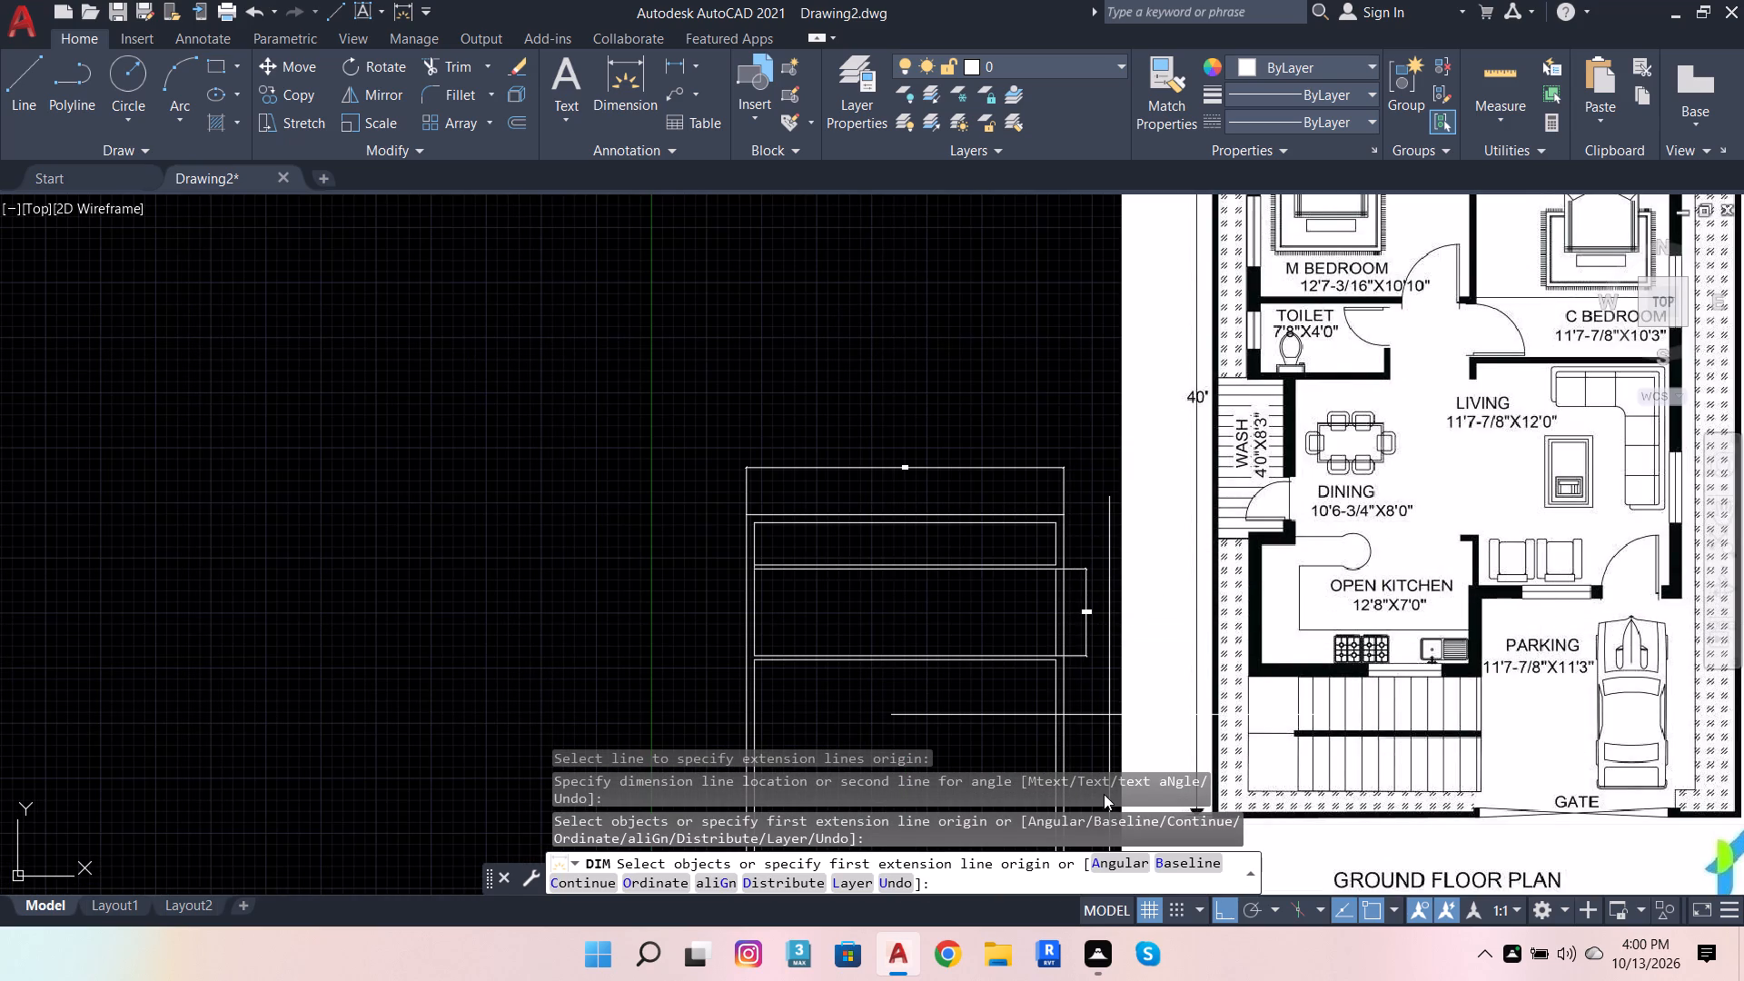
key(Escape)
key(Escape)
key(Escape)
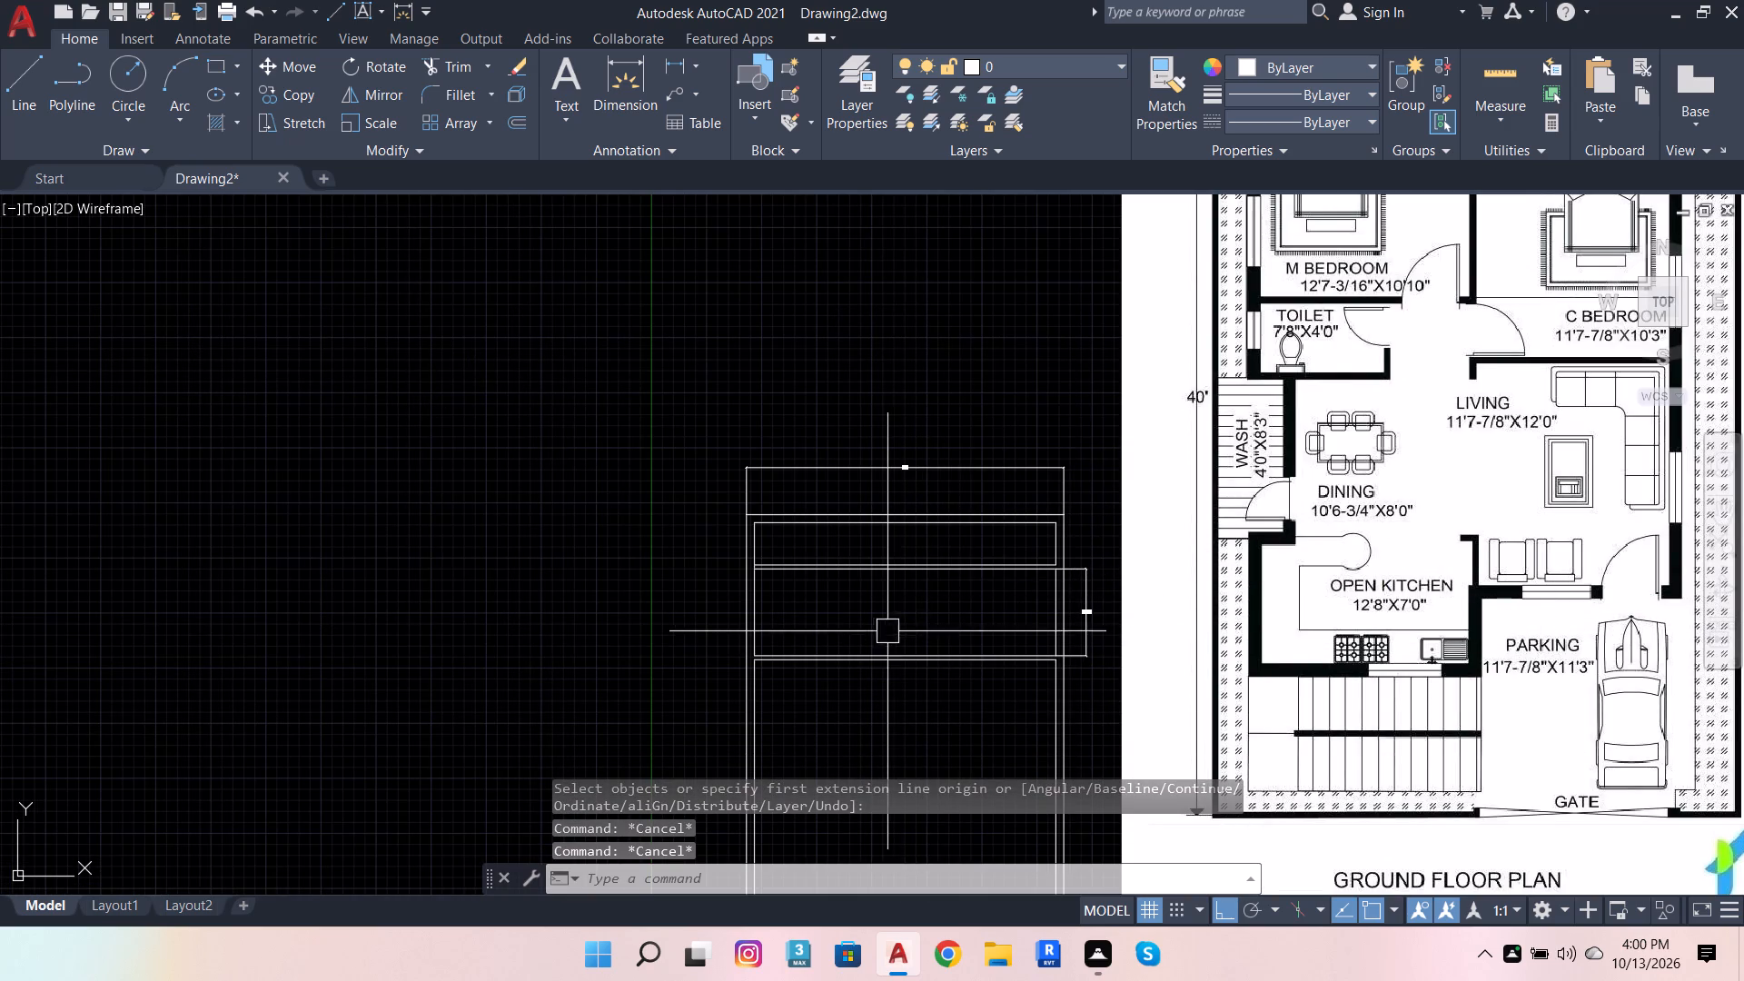
Offset the inner left wall line of the upper rooms to the right by 10'10".
click(765, 615)
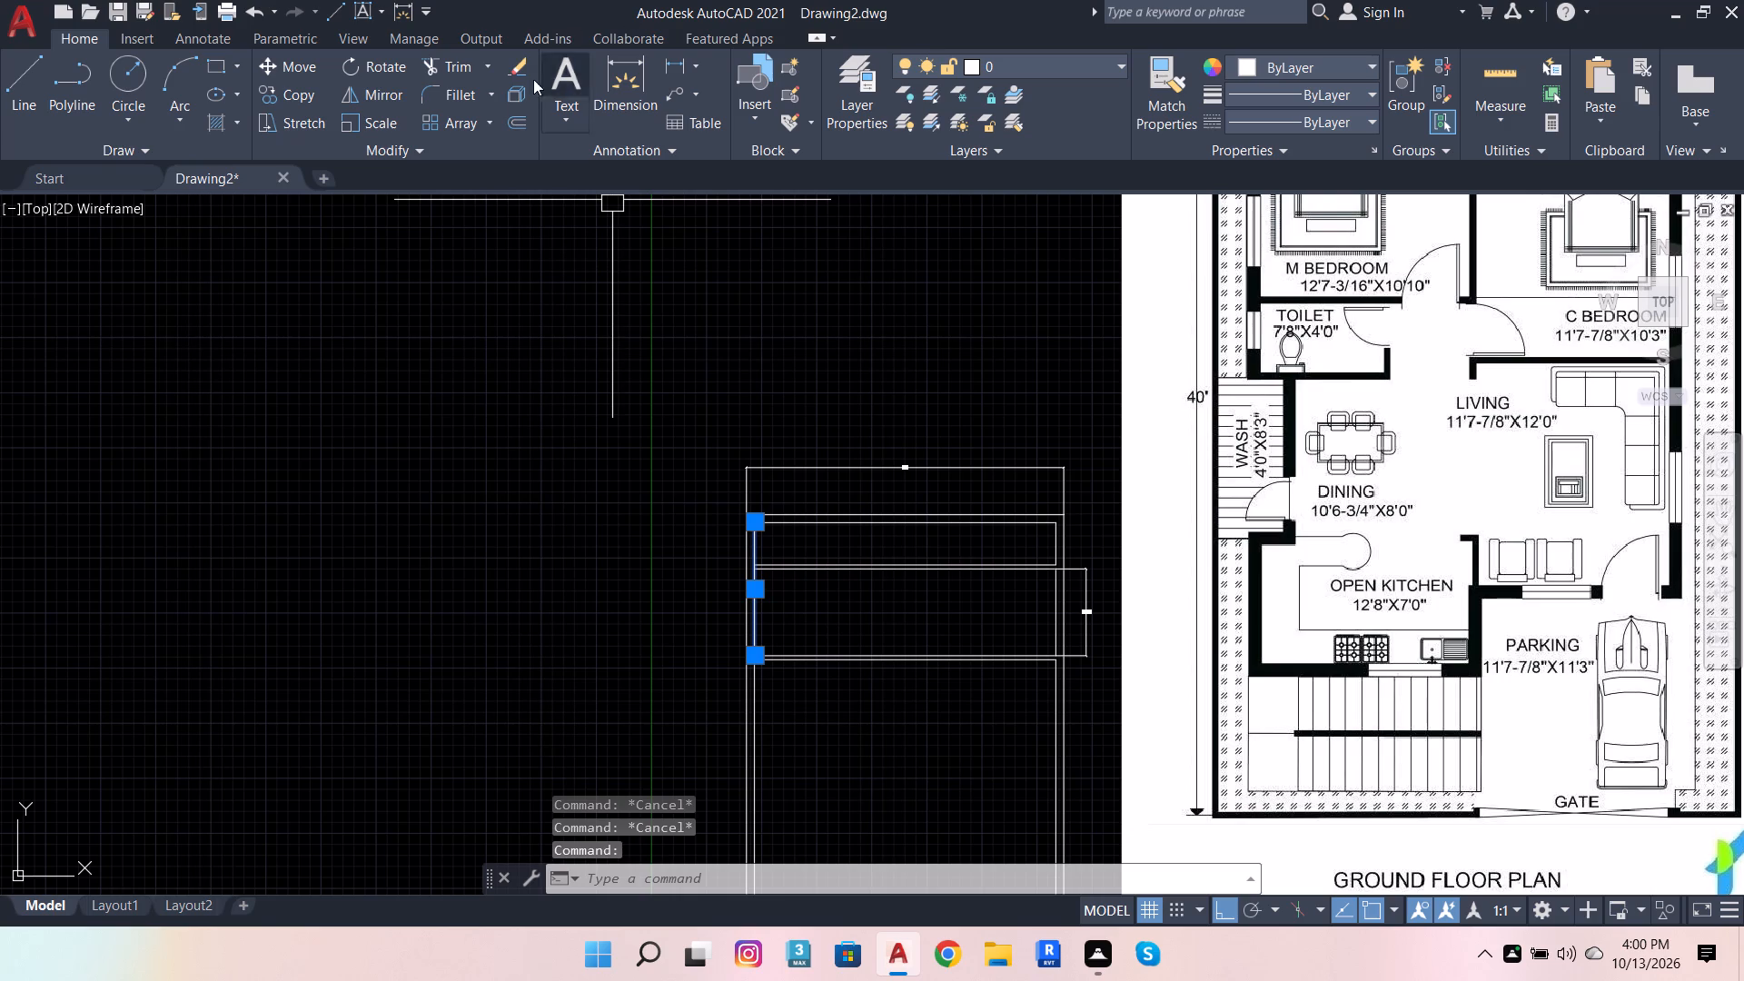
click(510, 117)
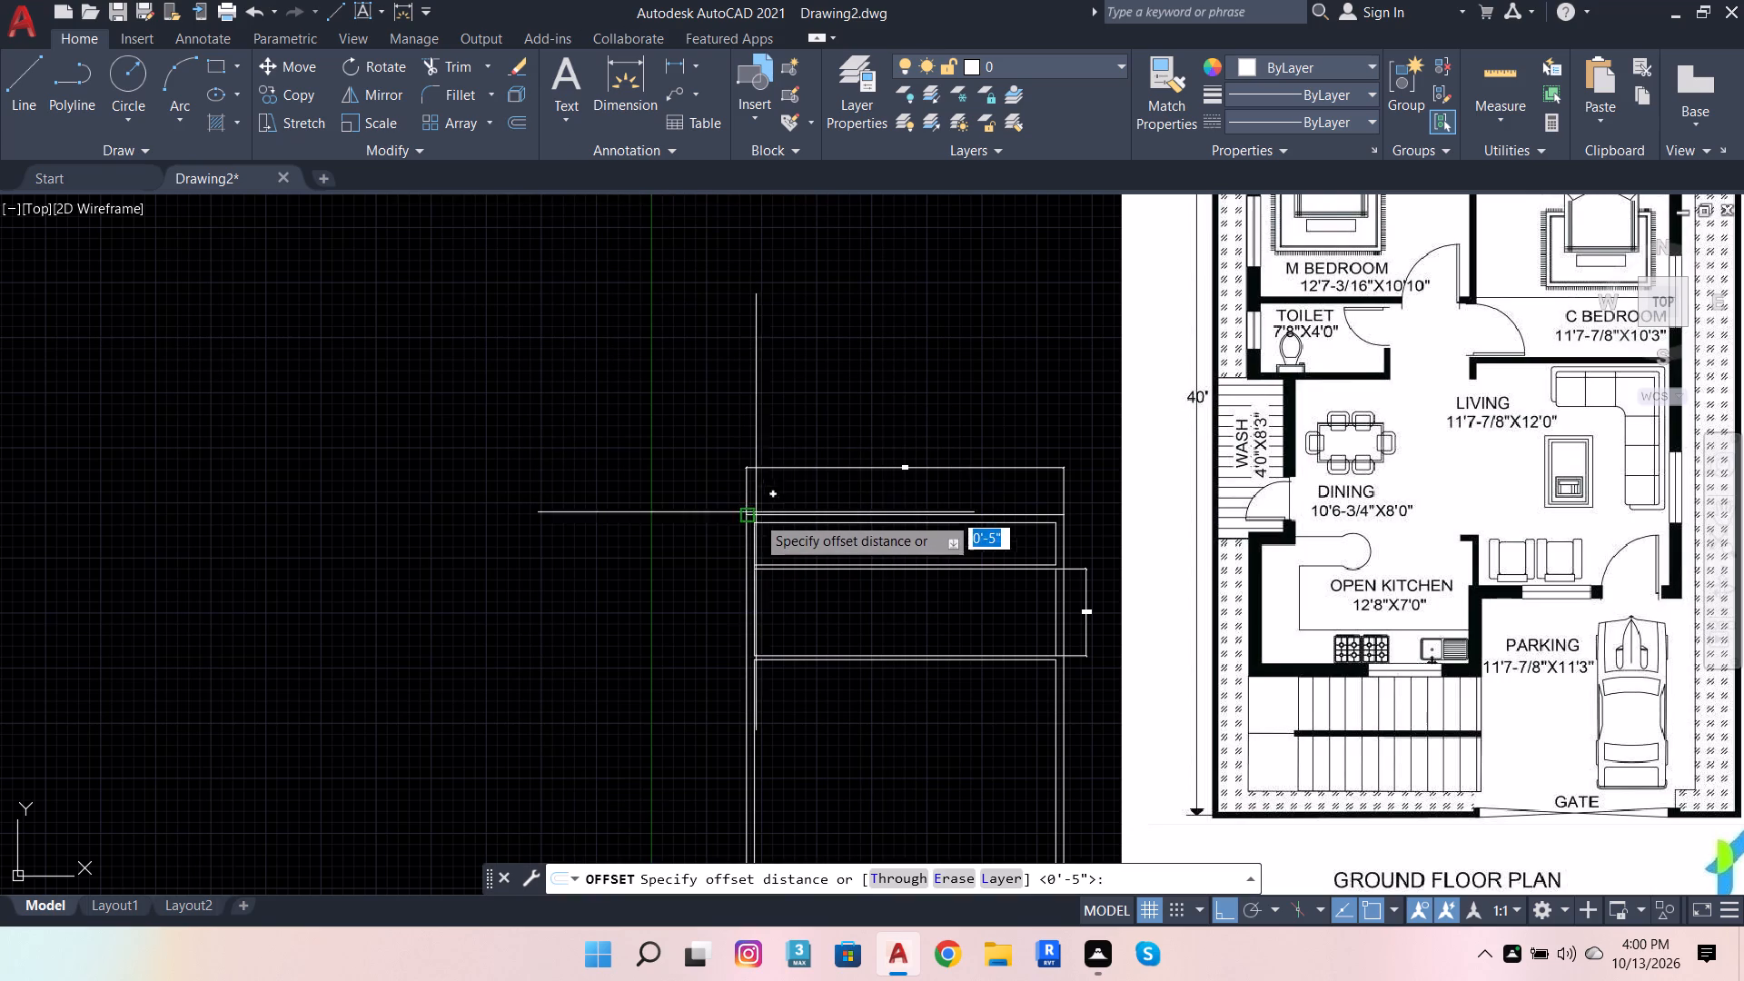
click(763, 533)
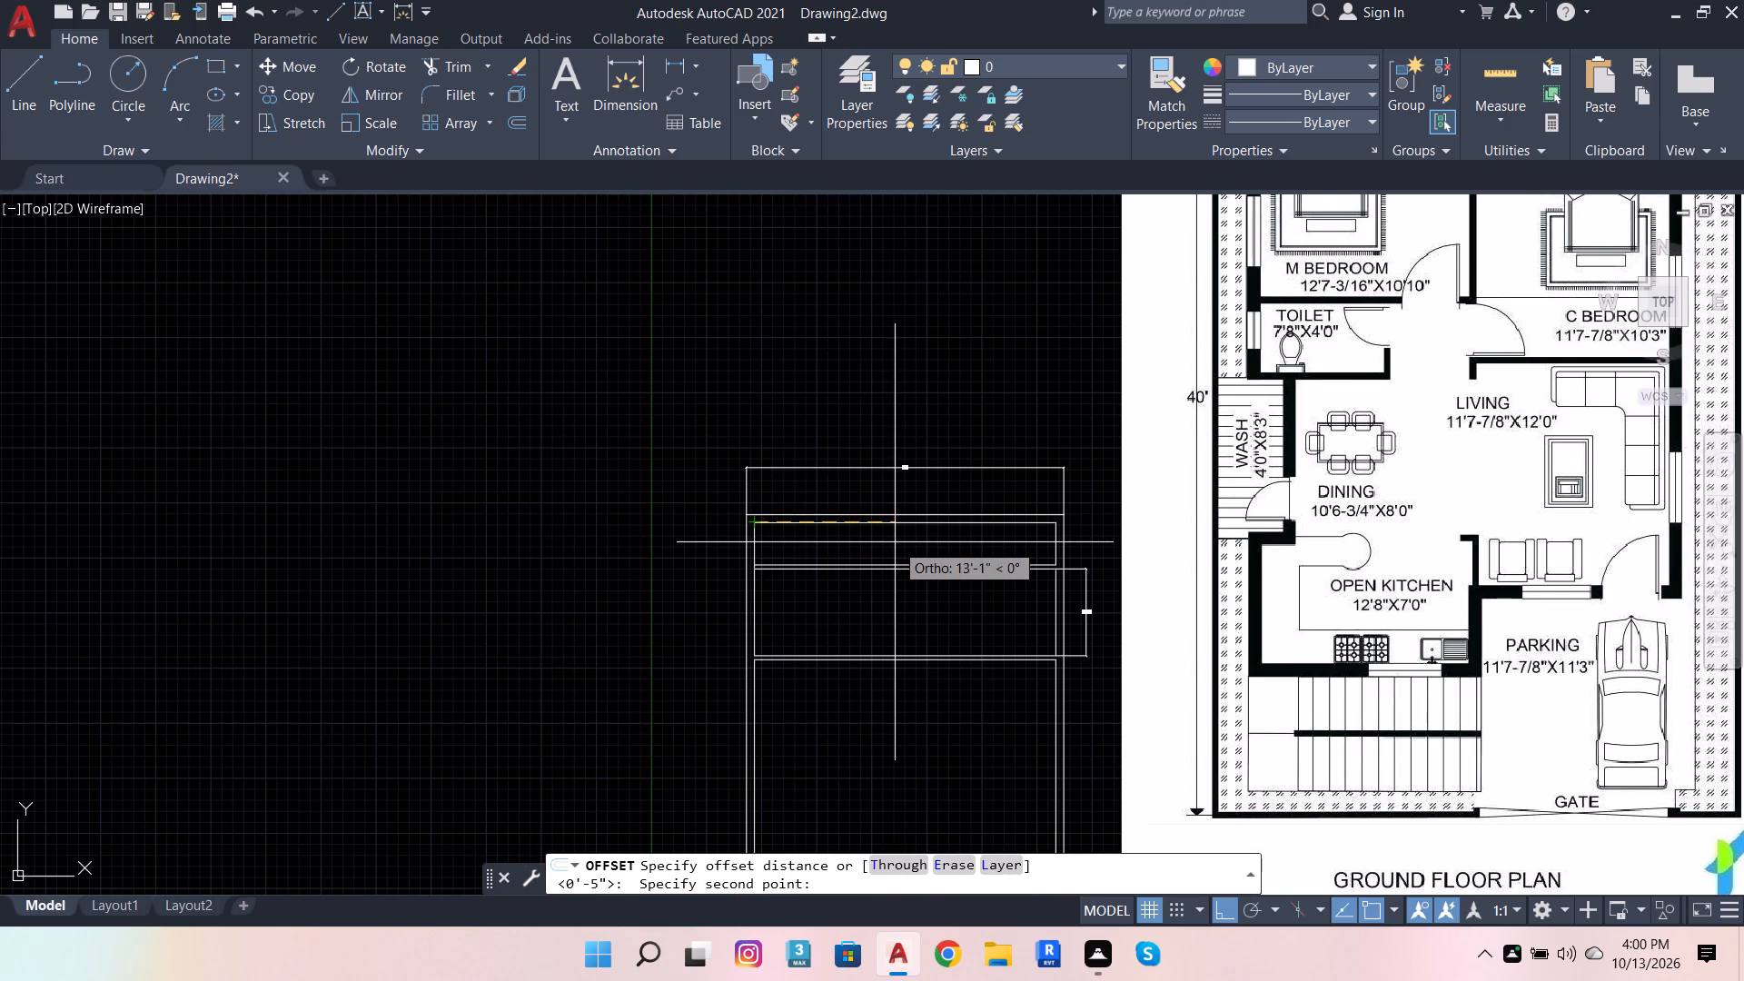
text(10'10)
key(Return)
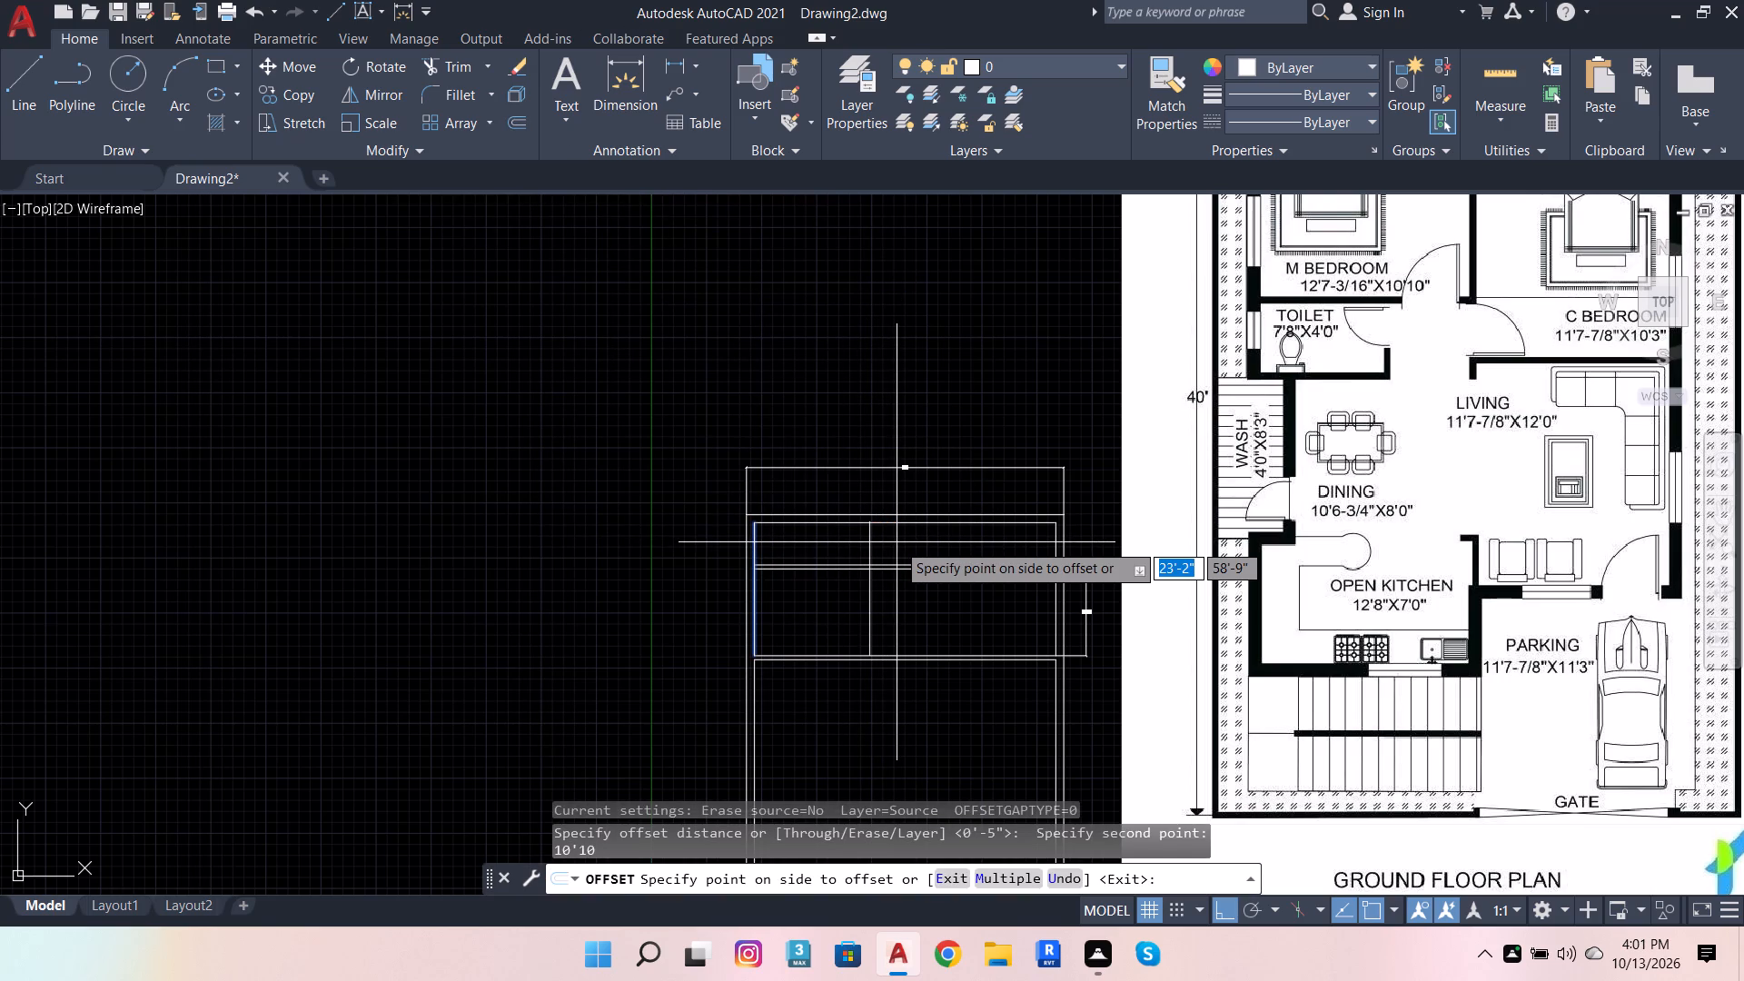
click(897, 542)
Offset the new vertical line to the right by 4.5" to form the vertical partition's thickness.
click(523, 111)
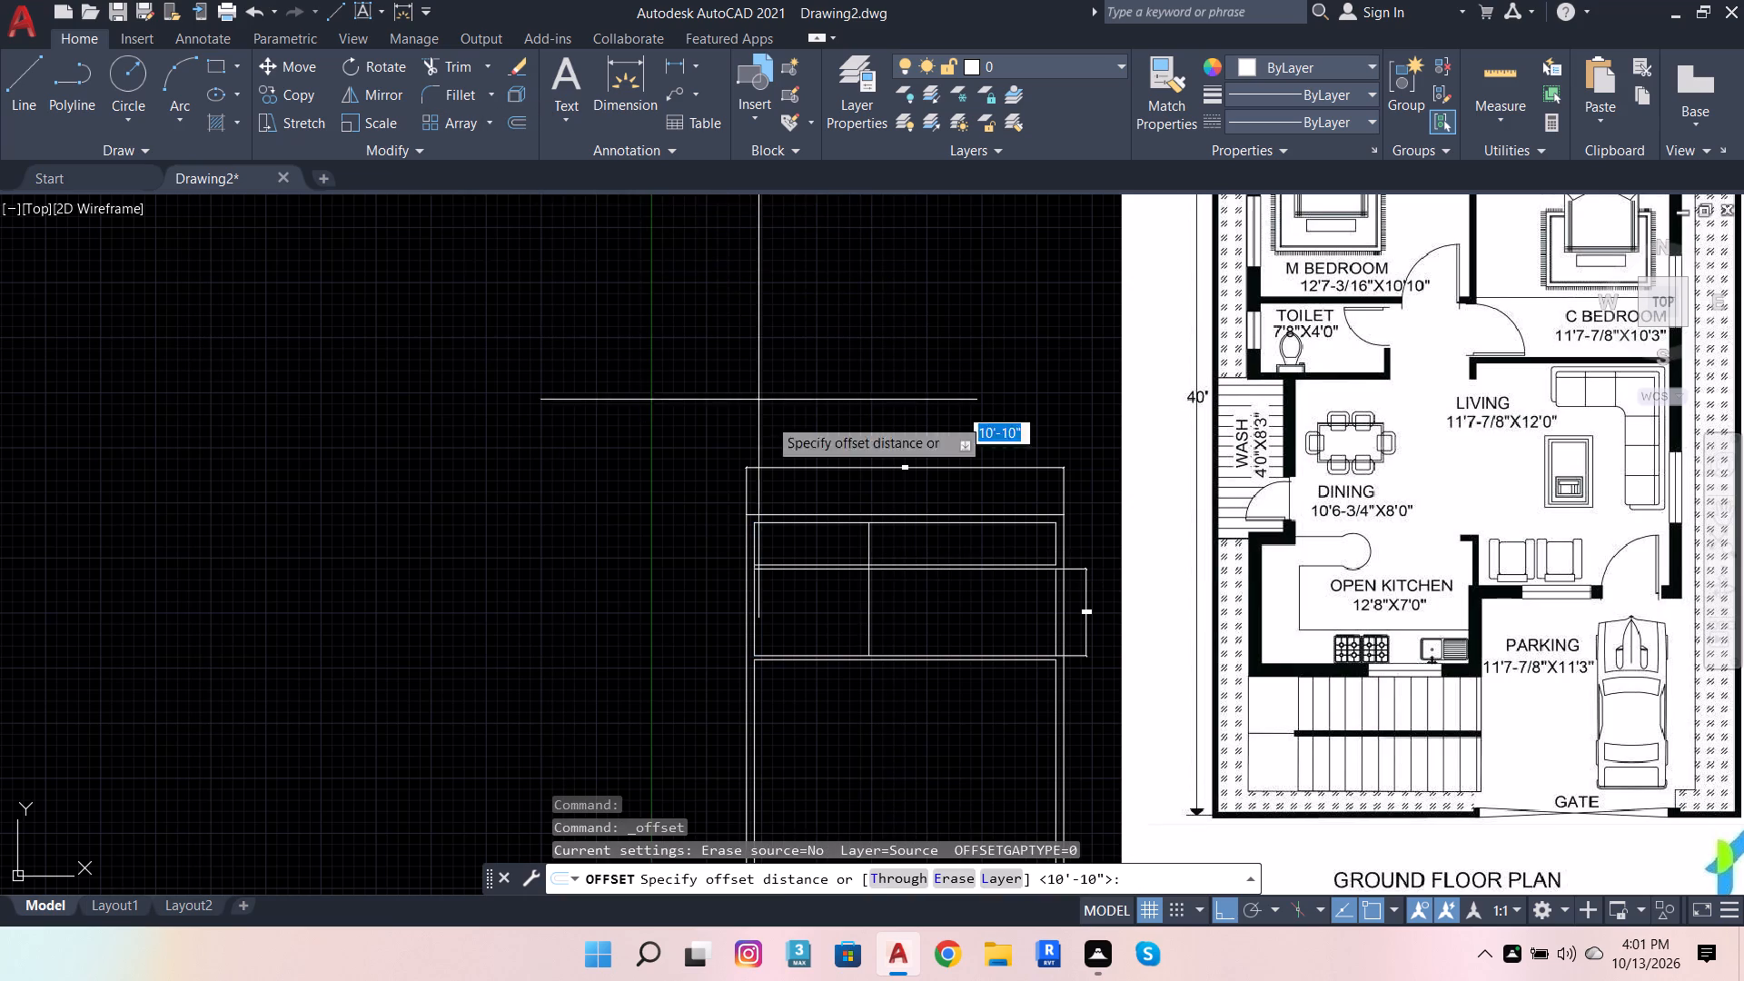
scroll(831, 537, up, 2)
click(930, 502)
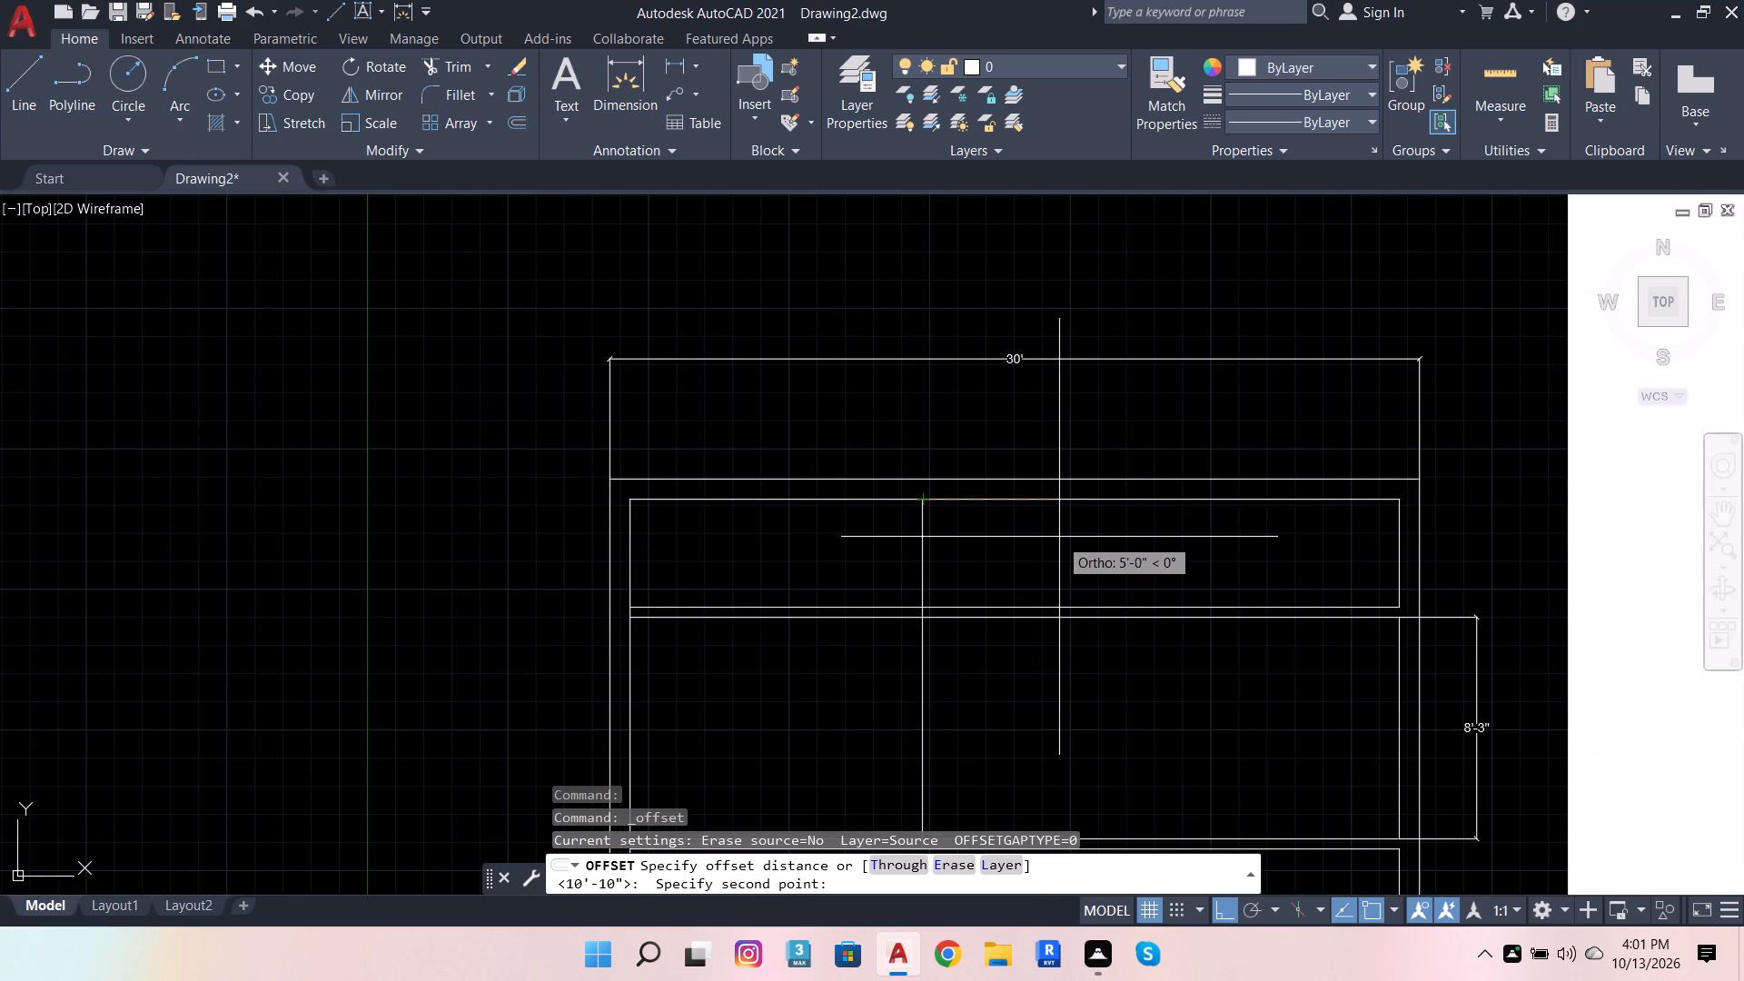
text(4.5)
key(Return)
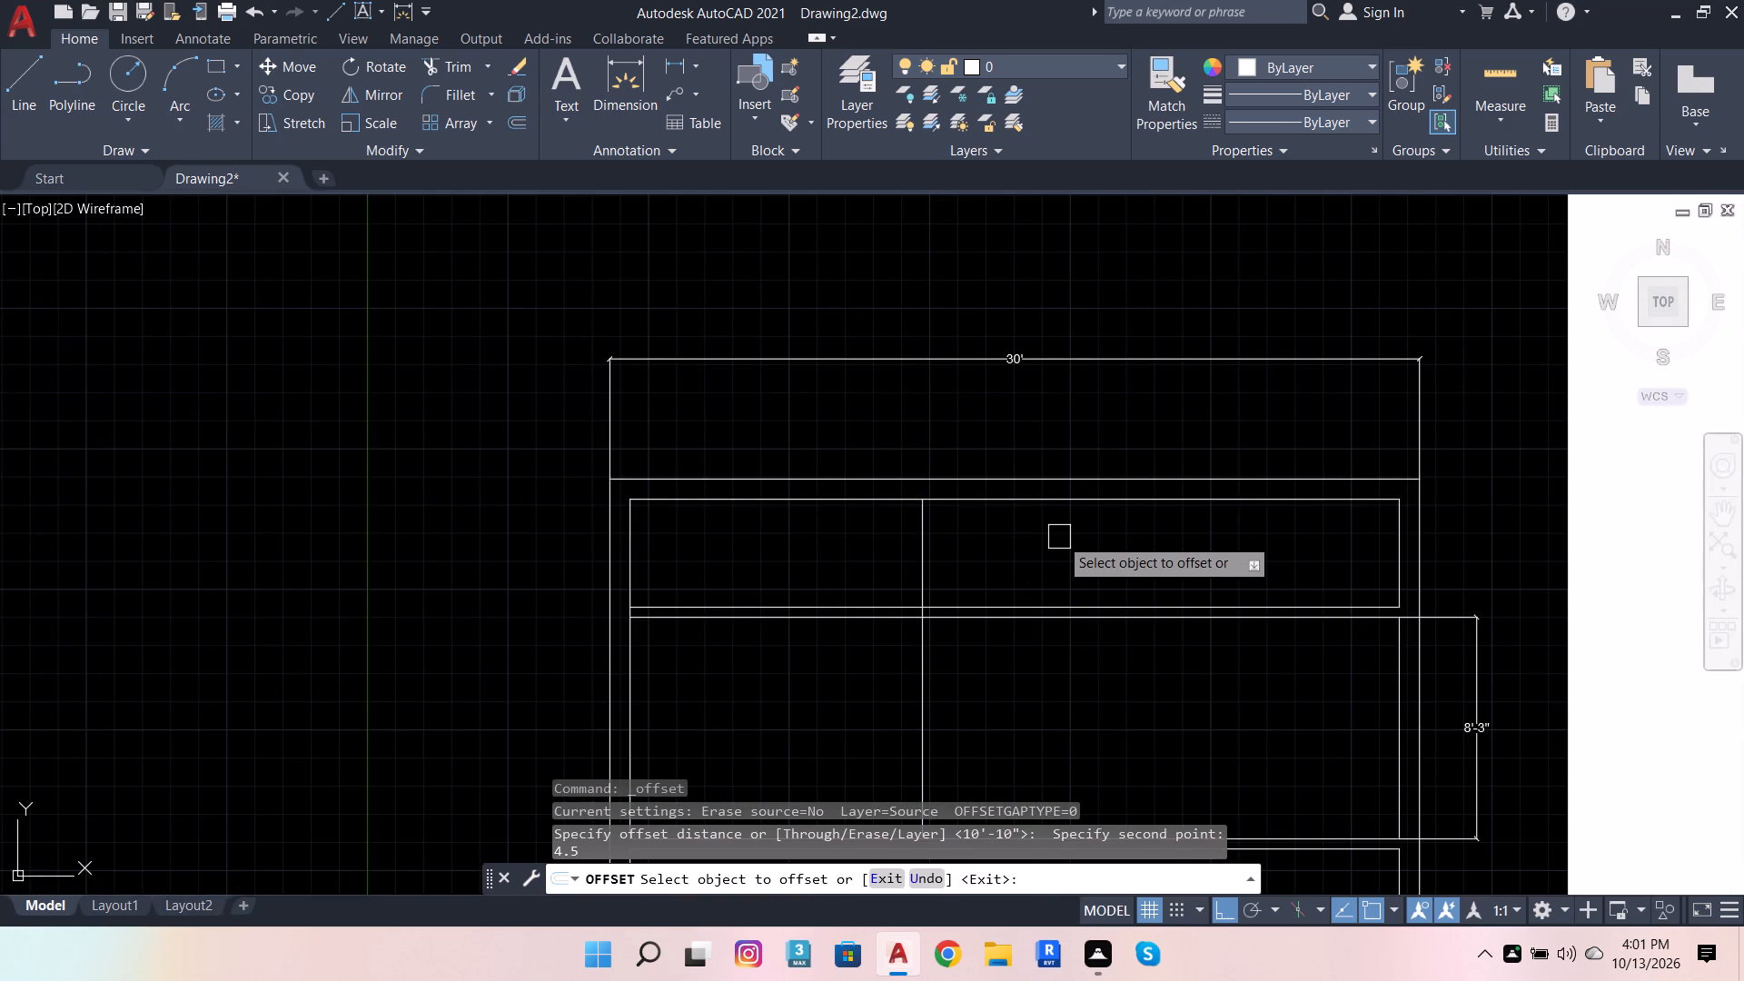
click(918, 558)
click(1035, 563)
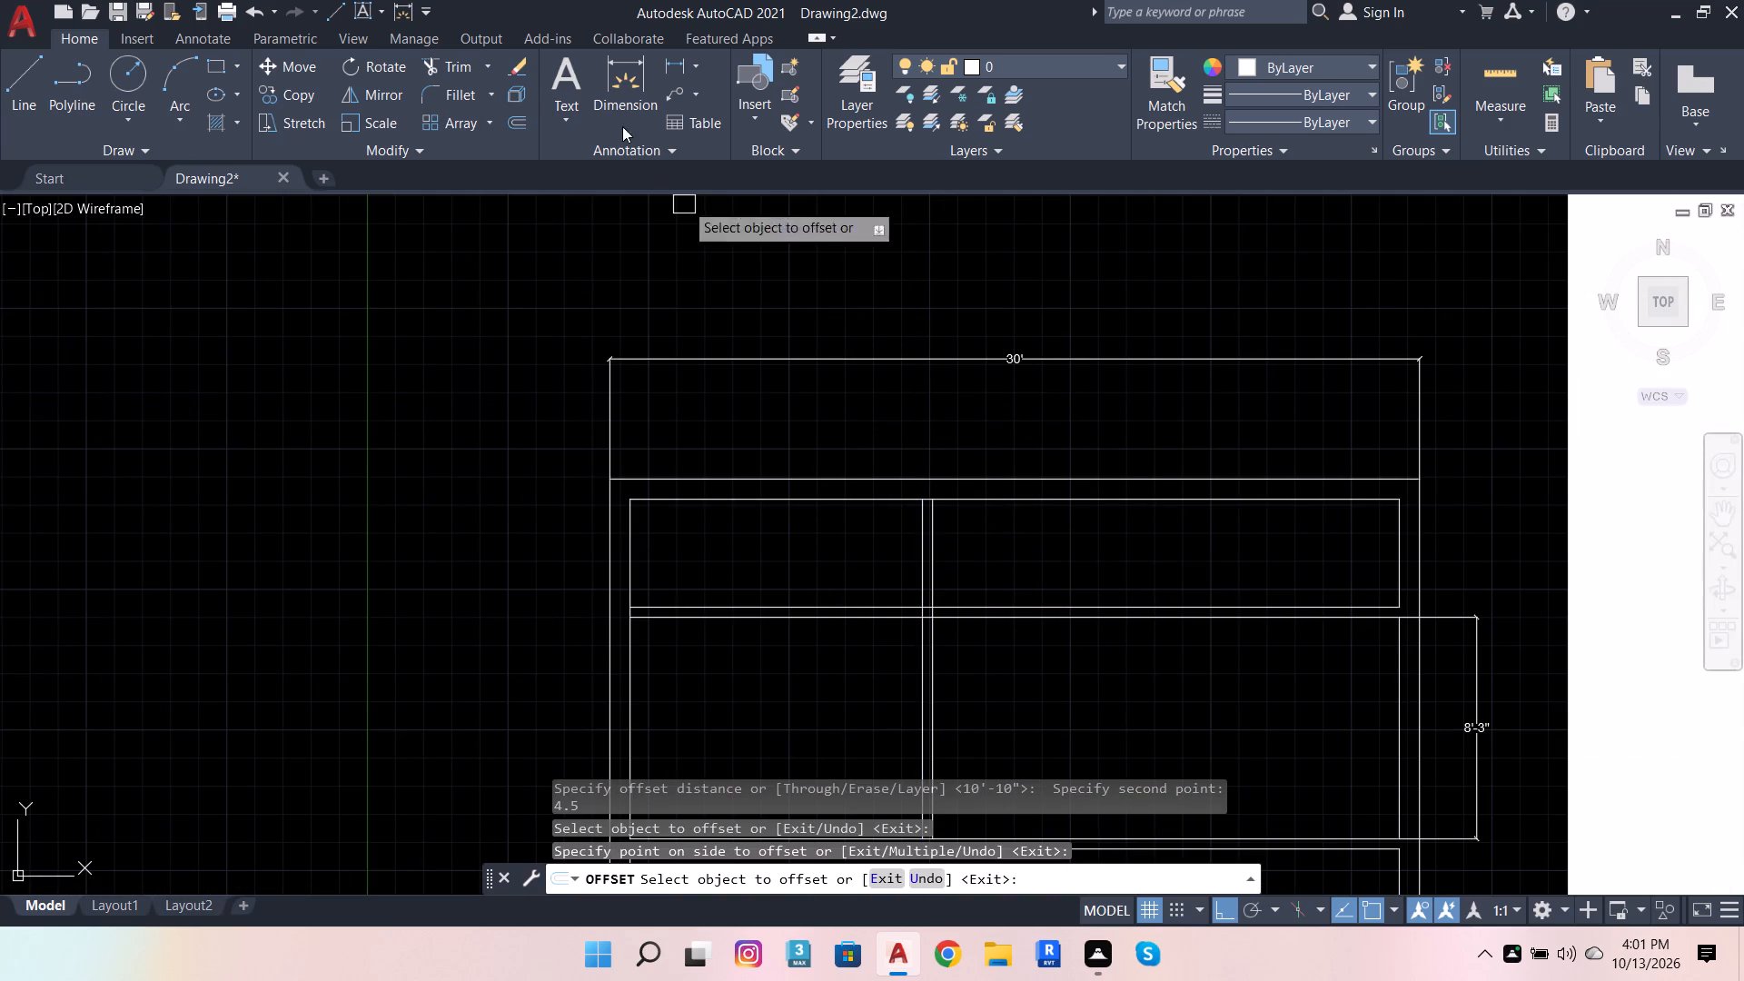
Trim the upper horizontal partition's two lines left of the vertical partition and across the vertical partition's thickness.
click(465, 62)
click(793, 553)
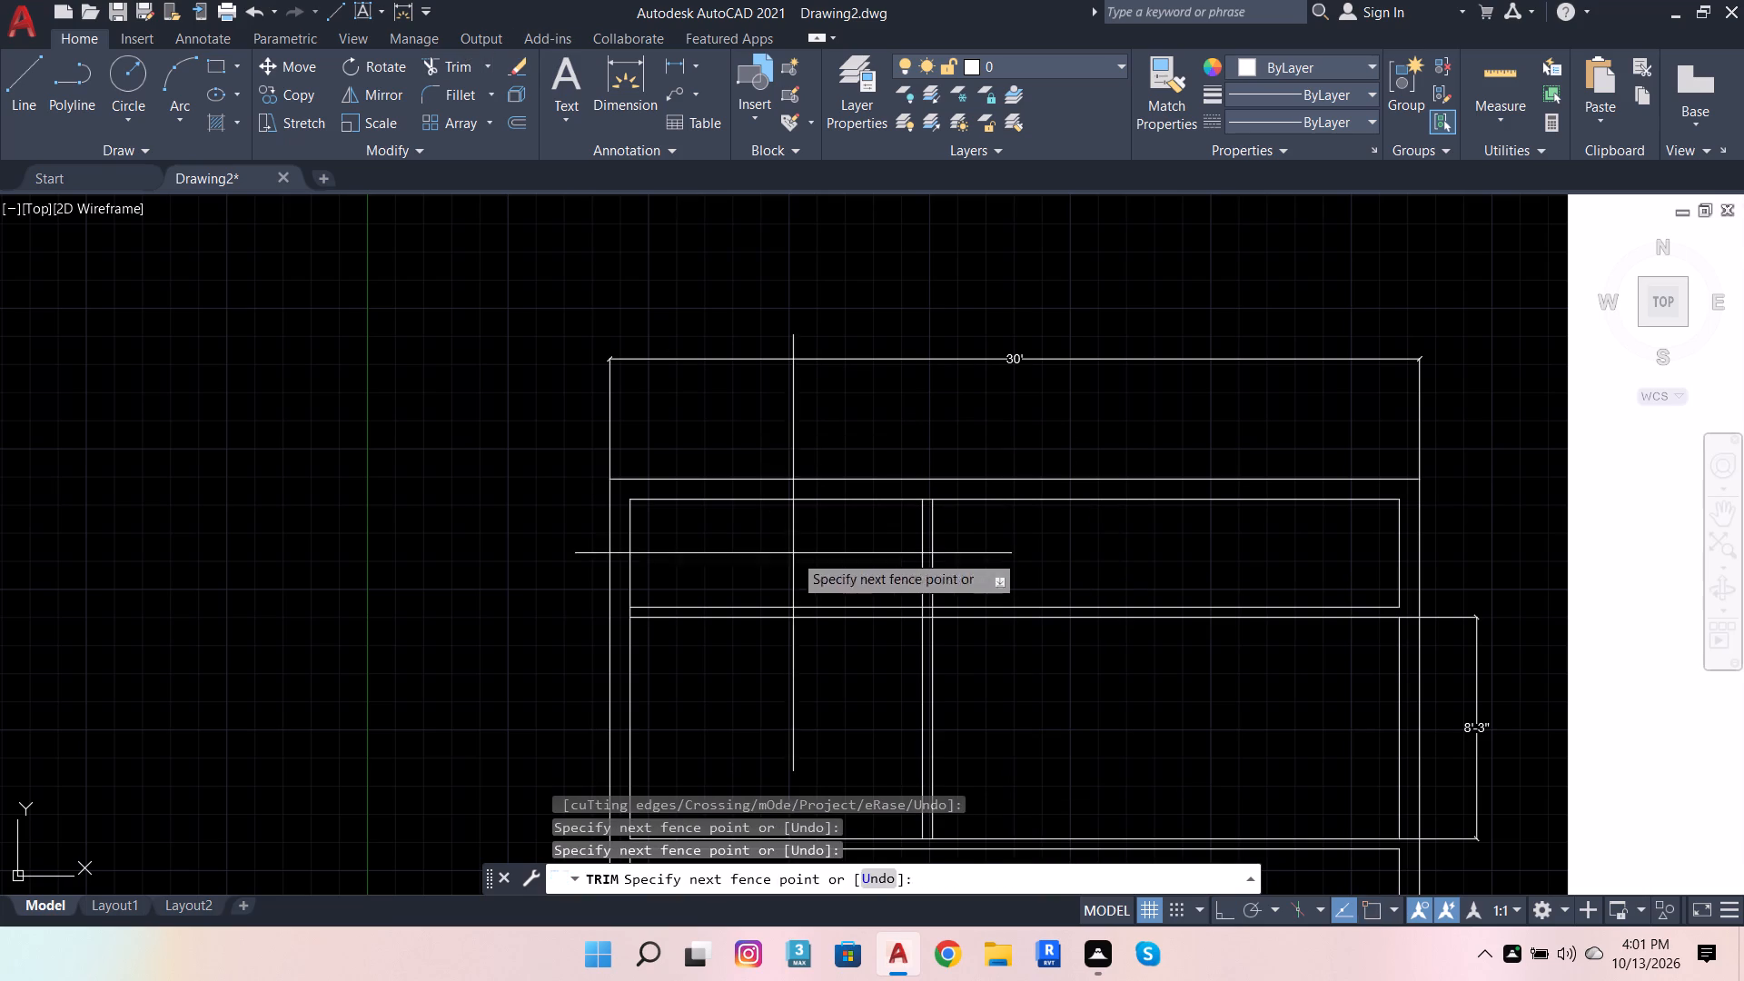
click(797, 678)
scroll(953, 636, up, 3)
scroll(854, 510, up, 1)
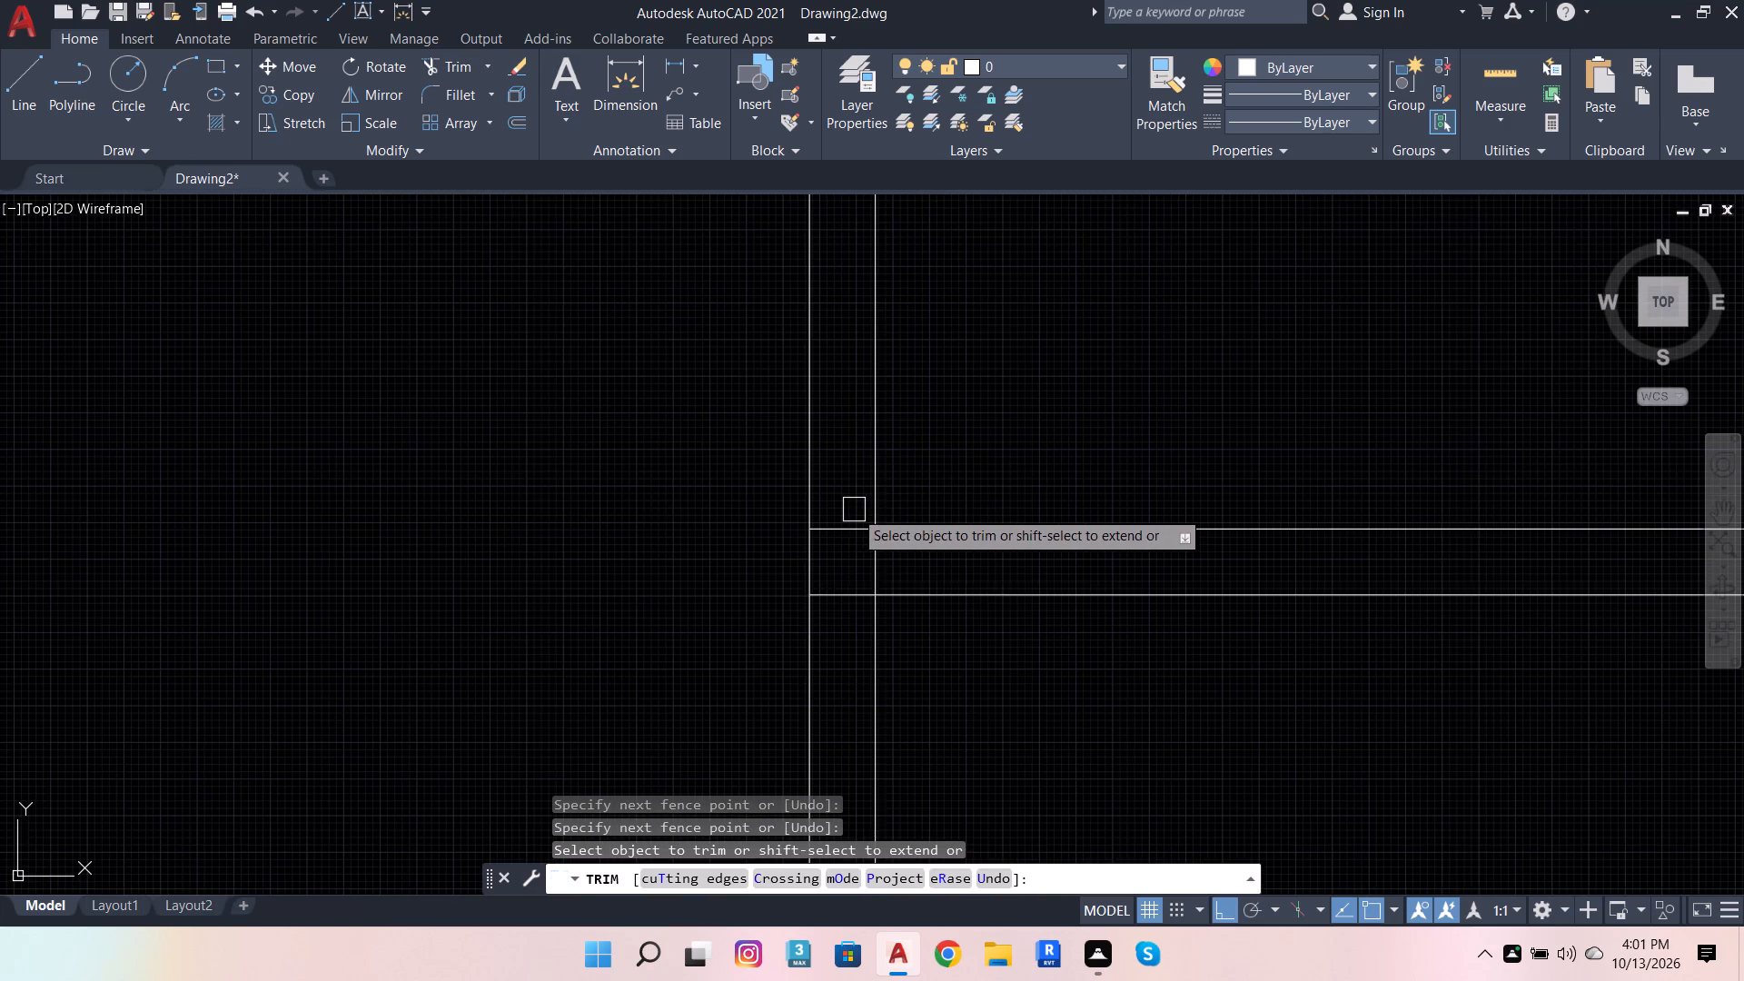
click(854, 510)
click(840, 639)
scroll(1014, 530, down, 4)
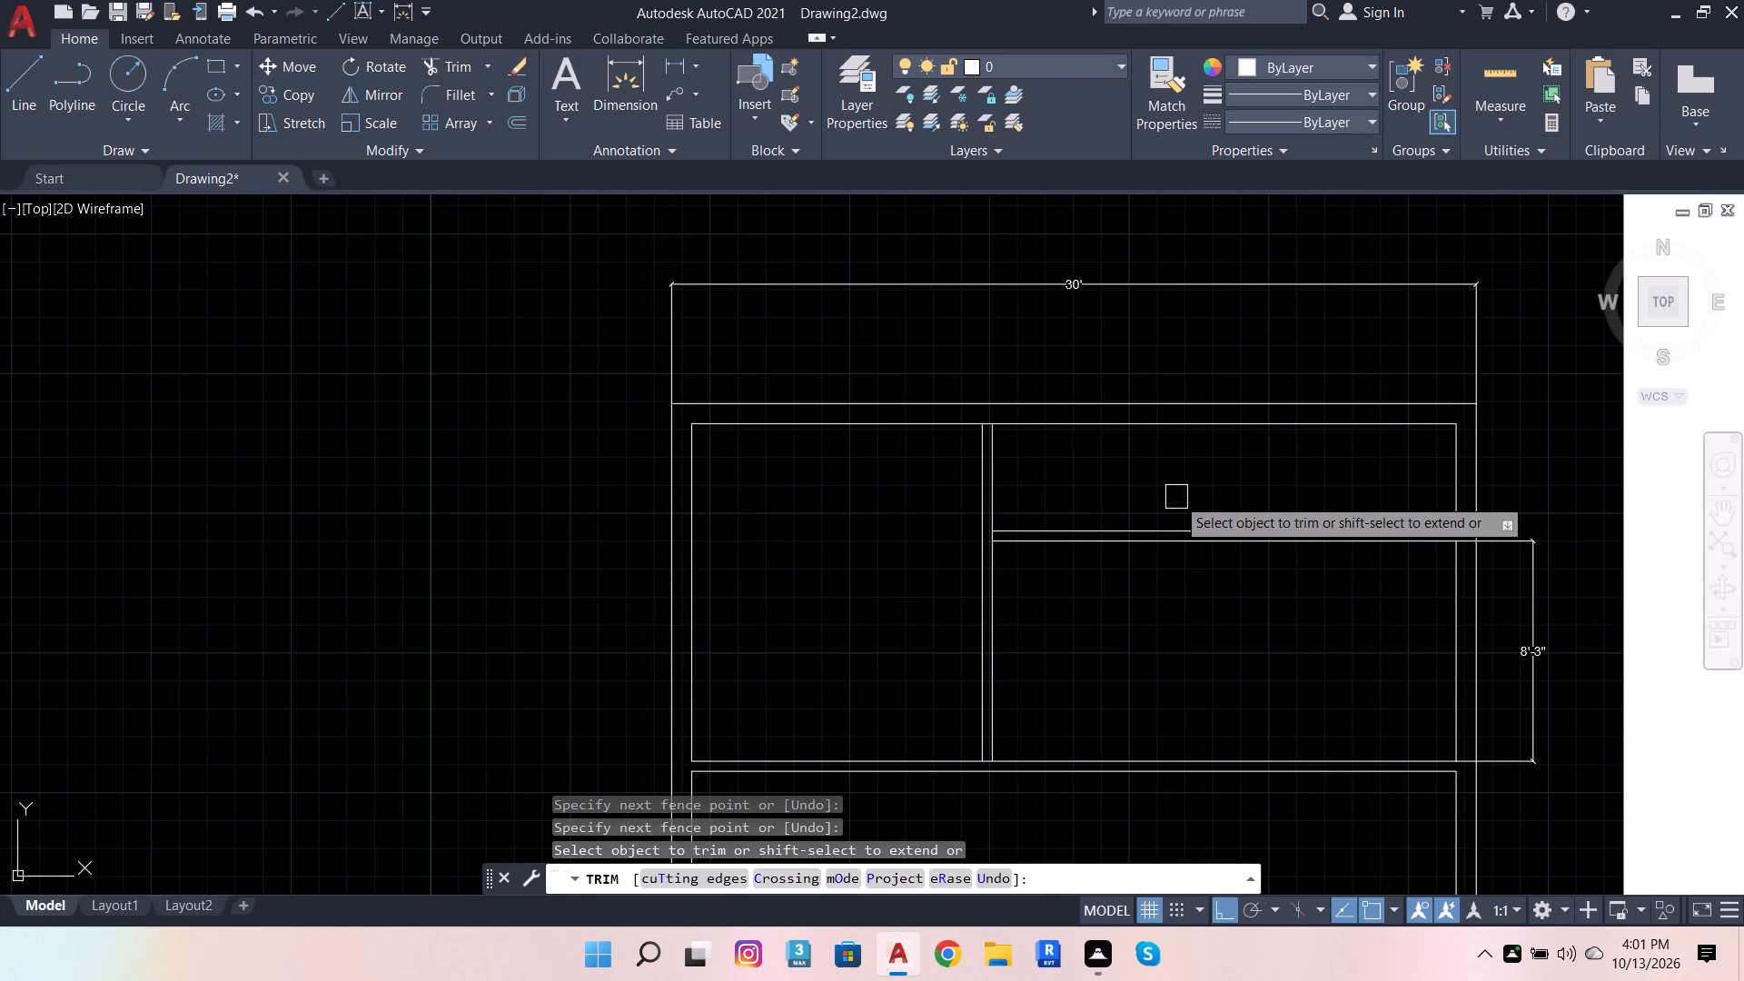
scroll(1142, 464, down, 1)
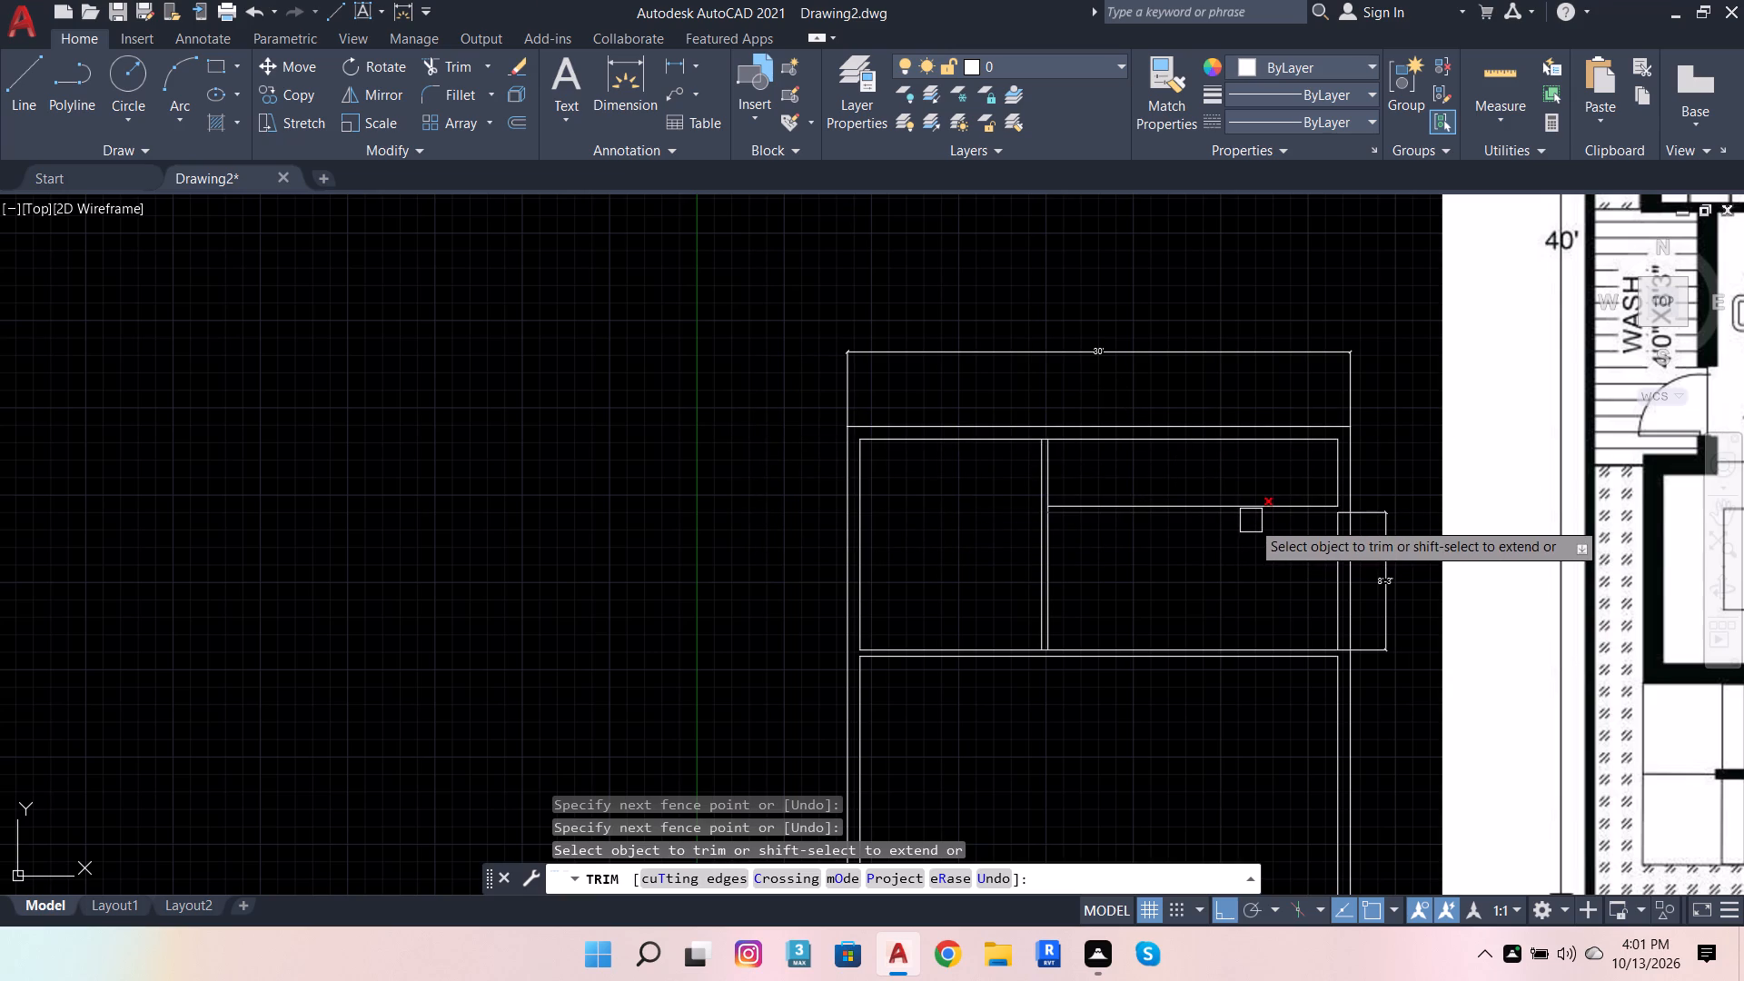
Undo the trims, partition offsets and added dimensions back to the single horizontal line inside the walls and its 15'-6" dimension.
key(ctrl+z)
key(ctrl+z)
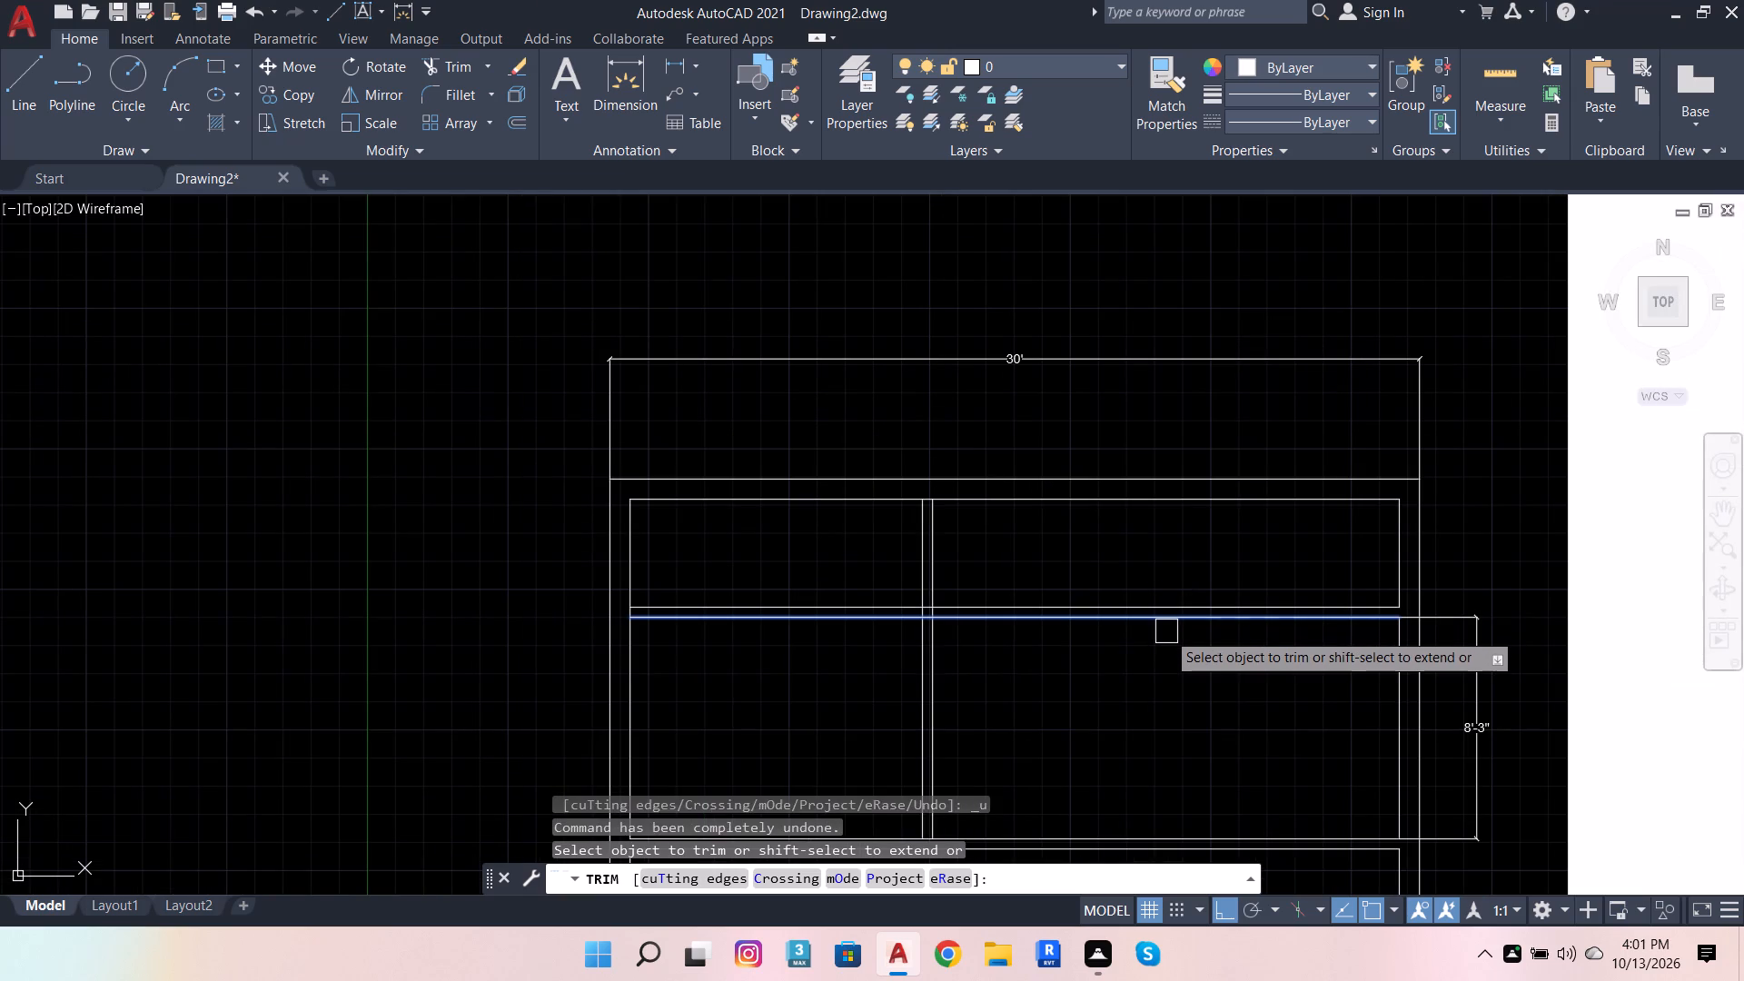
key(ctrl+z)
key(ctrl+z)
key(ctrl+z)
key(ctrl+z)
key(ctrl+z)
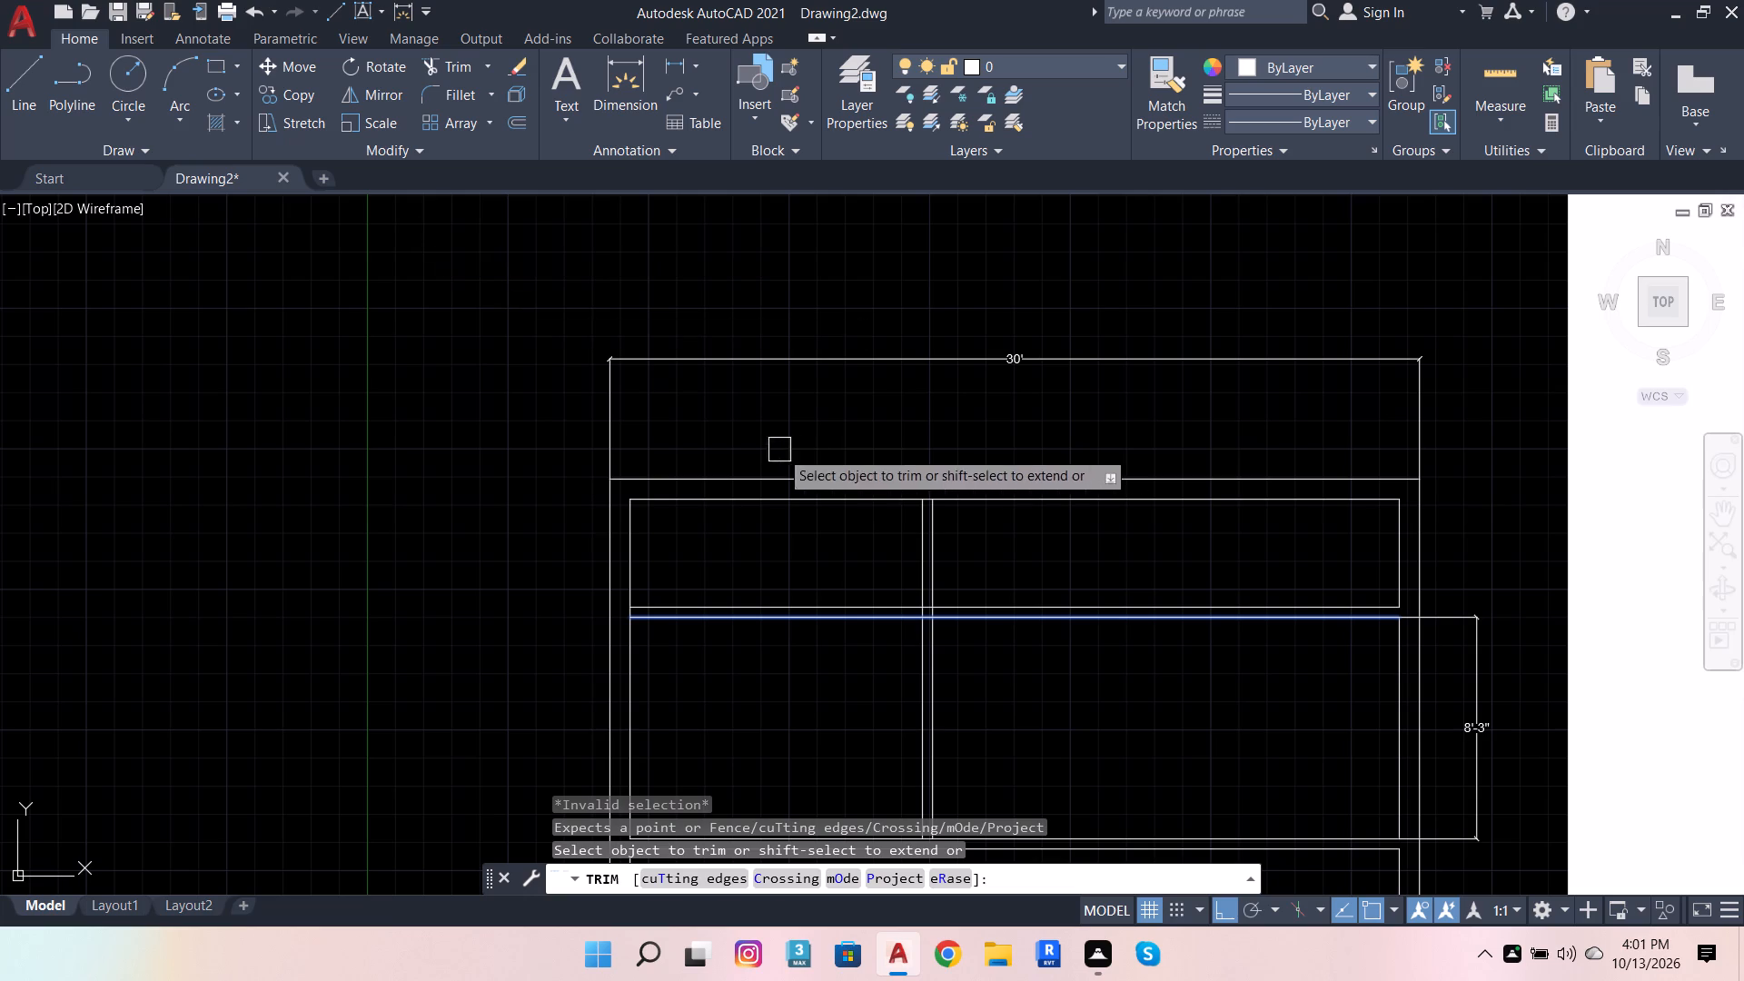
key(ctrl+z)
key(ctrl+z)
key(ctrl+z)
key(ctrl+z)
key(ctrl+z)
key(ctrl+z)
key(ctrl+z)
key(ctrl+z)
key(ctrl+z)
key(ctrl+z)
key(ctrl+z)
key(ctrl+z)
key(ctrl+z)
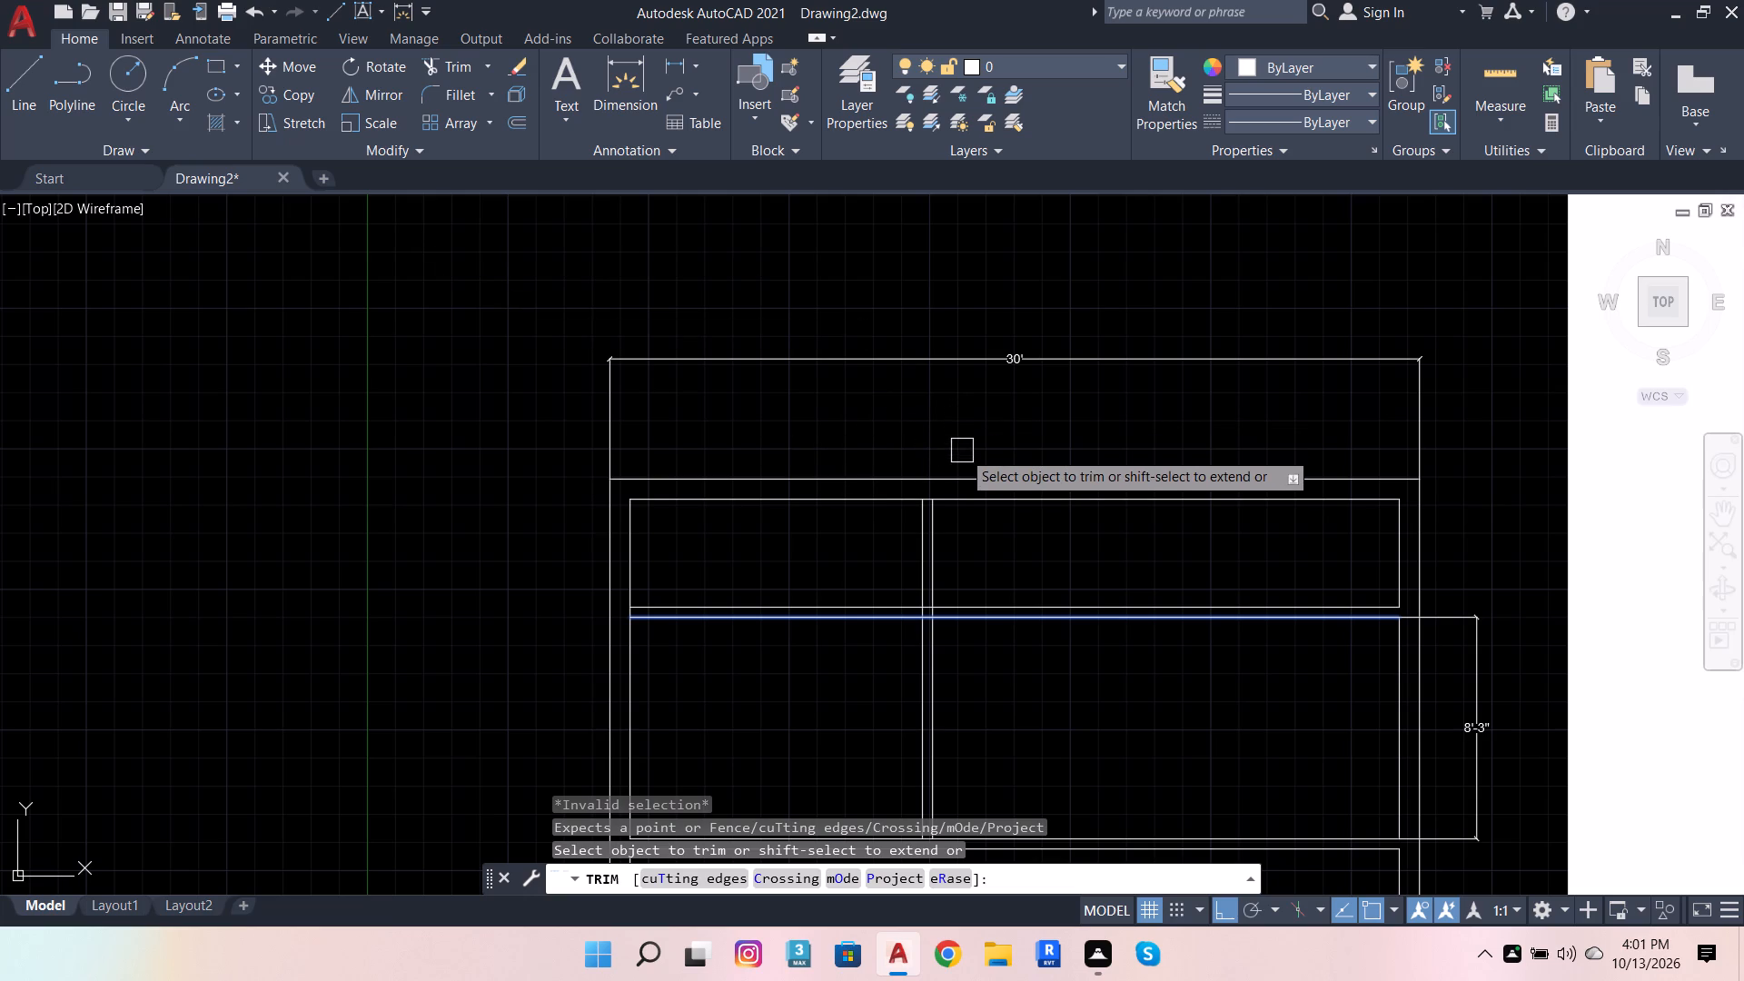
key(Escape)
key(ctrl+z)
key(ctrl+z)
key(ctrl+z)
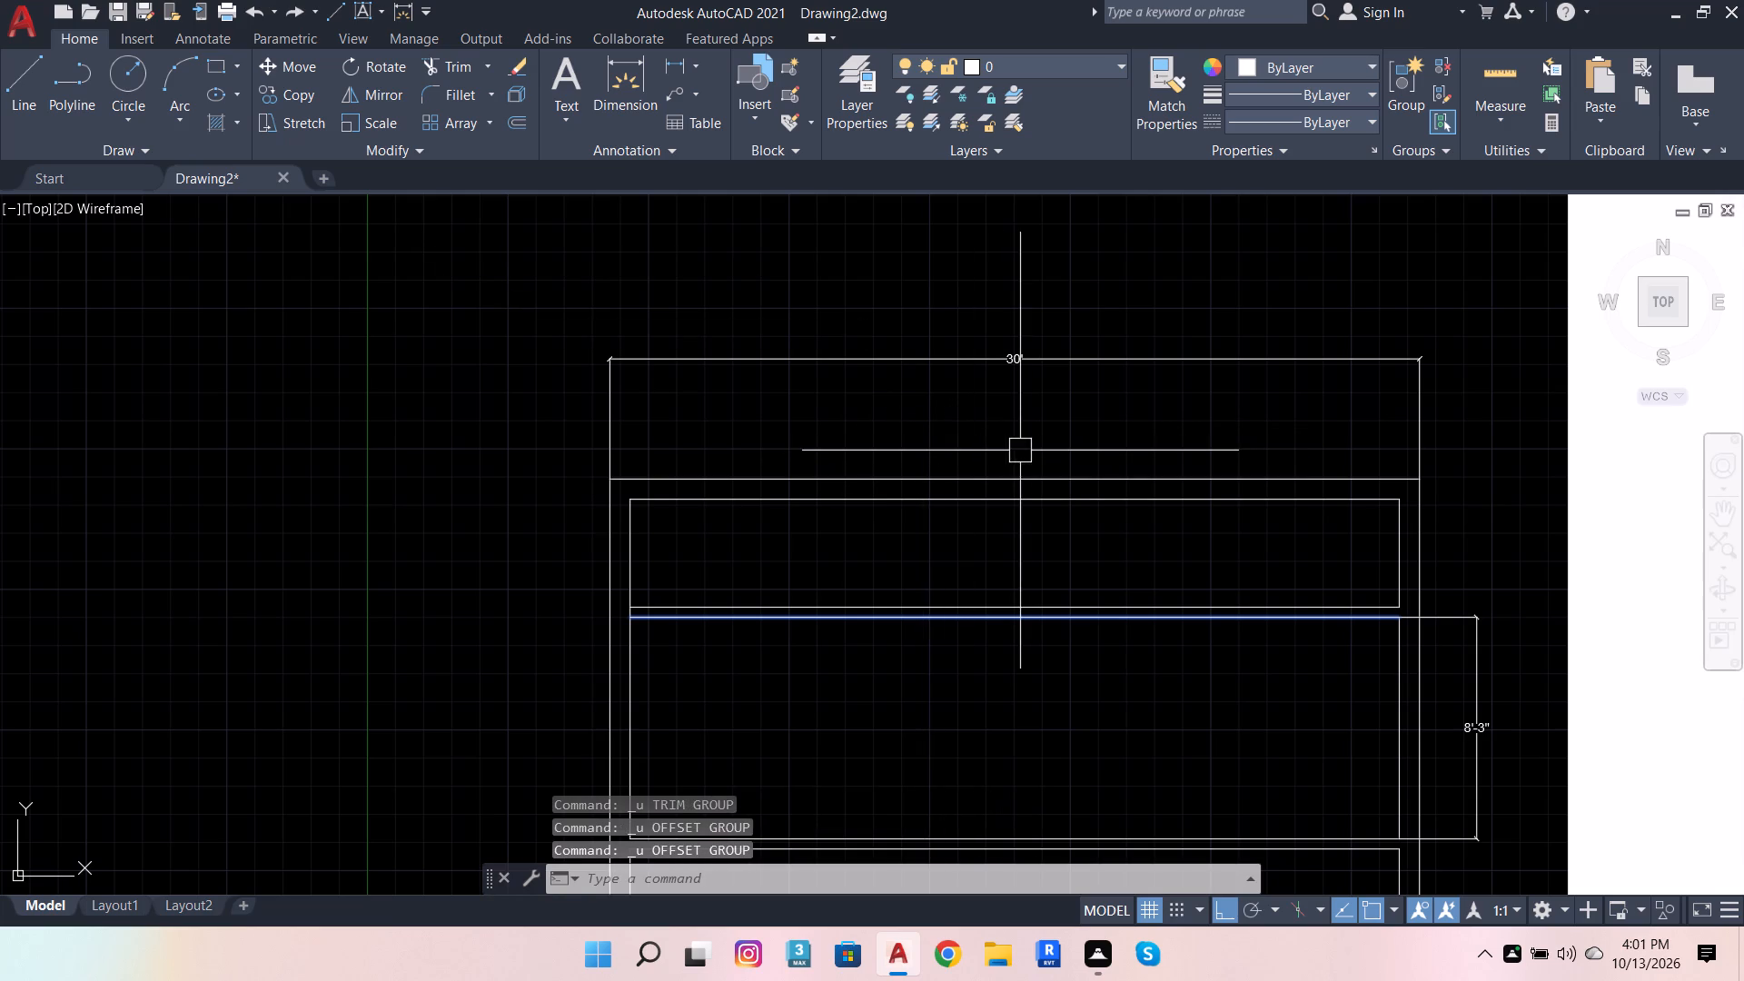
key(ctrl+z)
key(ctrl+z)
key(ctrl+z)
key(ctrl+z)
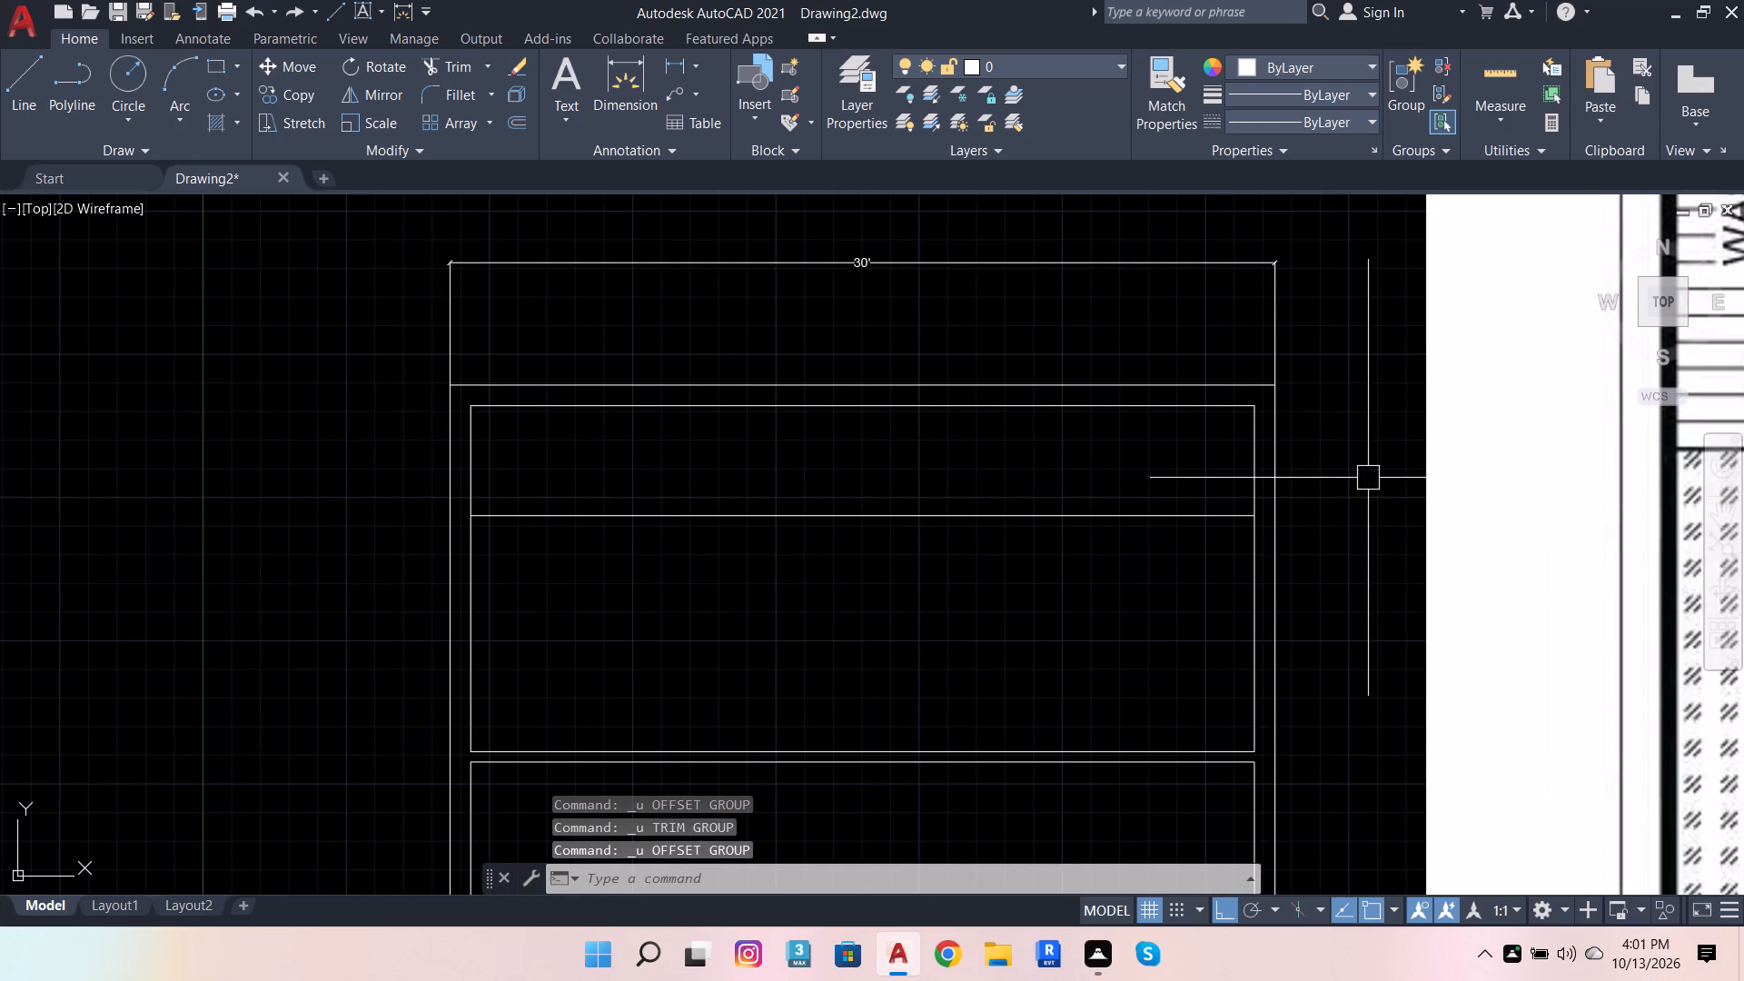
key(ctrl+z)
key(ctrl+z)
key(ctrl+z)
key(ctrl+z)
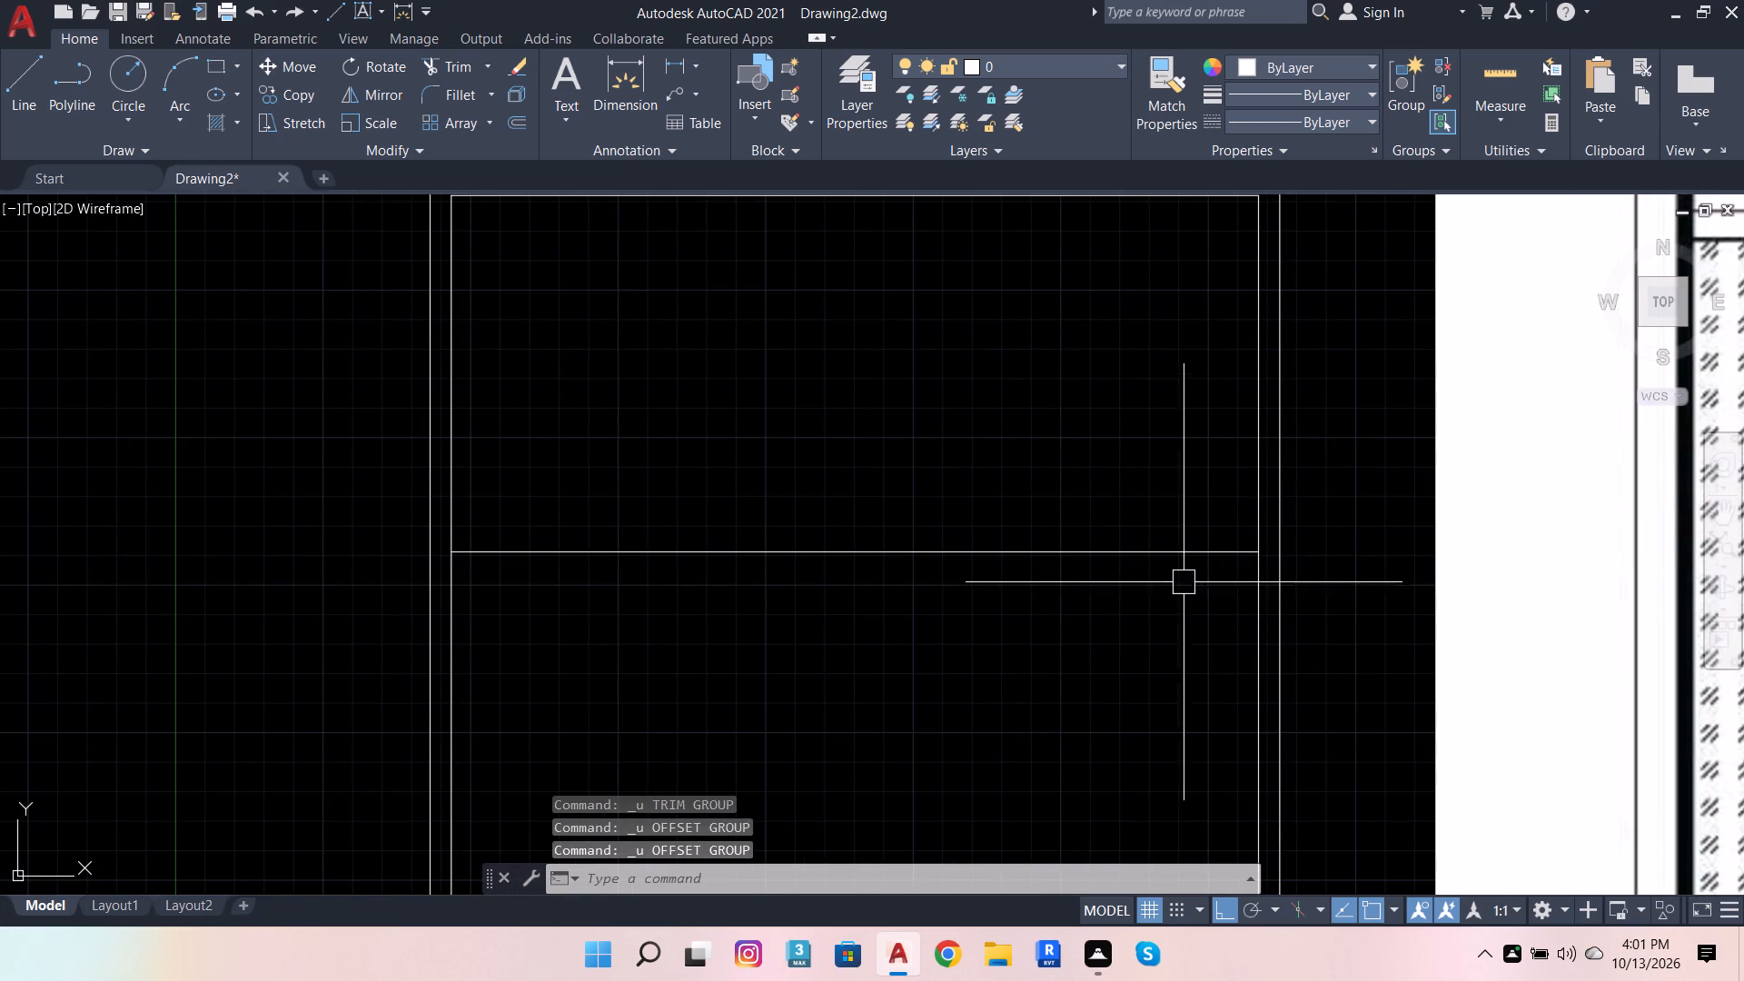
key(ctrl+z)
key(ctrl+z)
key(ctrl+z)
key(ctrl+z)
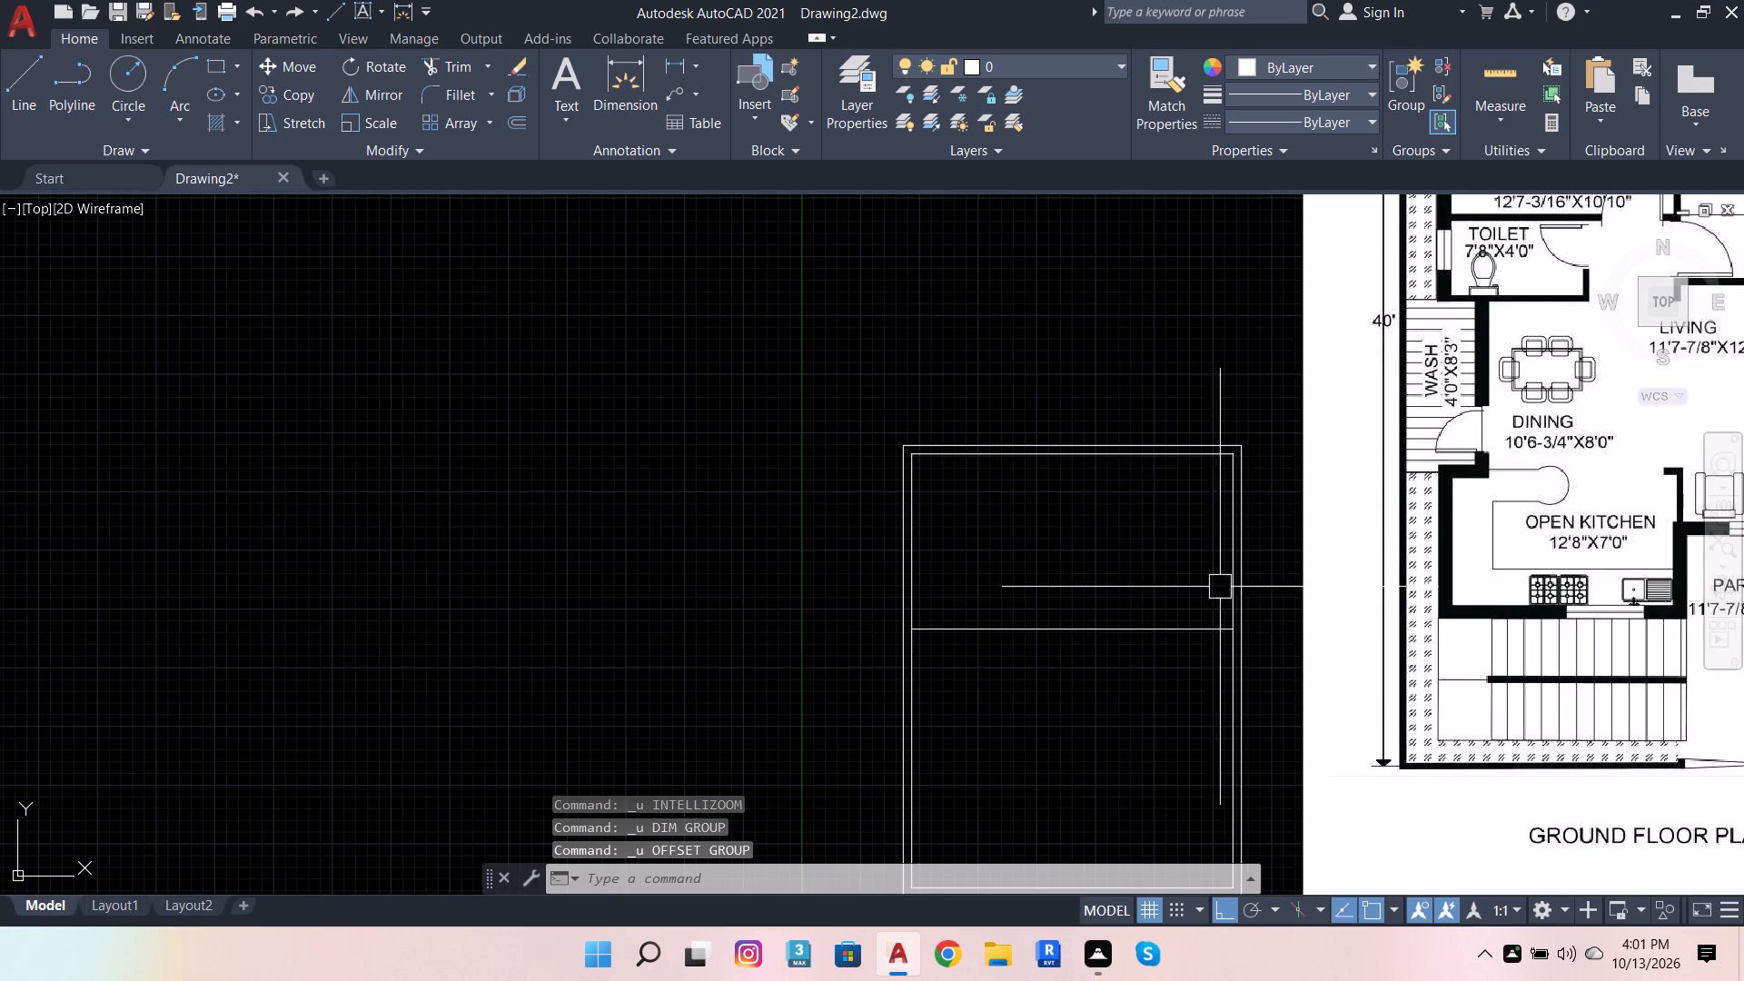
key(ctrl+z)
Erase the horizontal line inside the walls and the 15'-6" dimension beside it.
click(1174, 627)
scroll(1353, 553, up, 4)
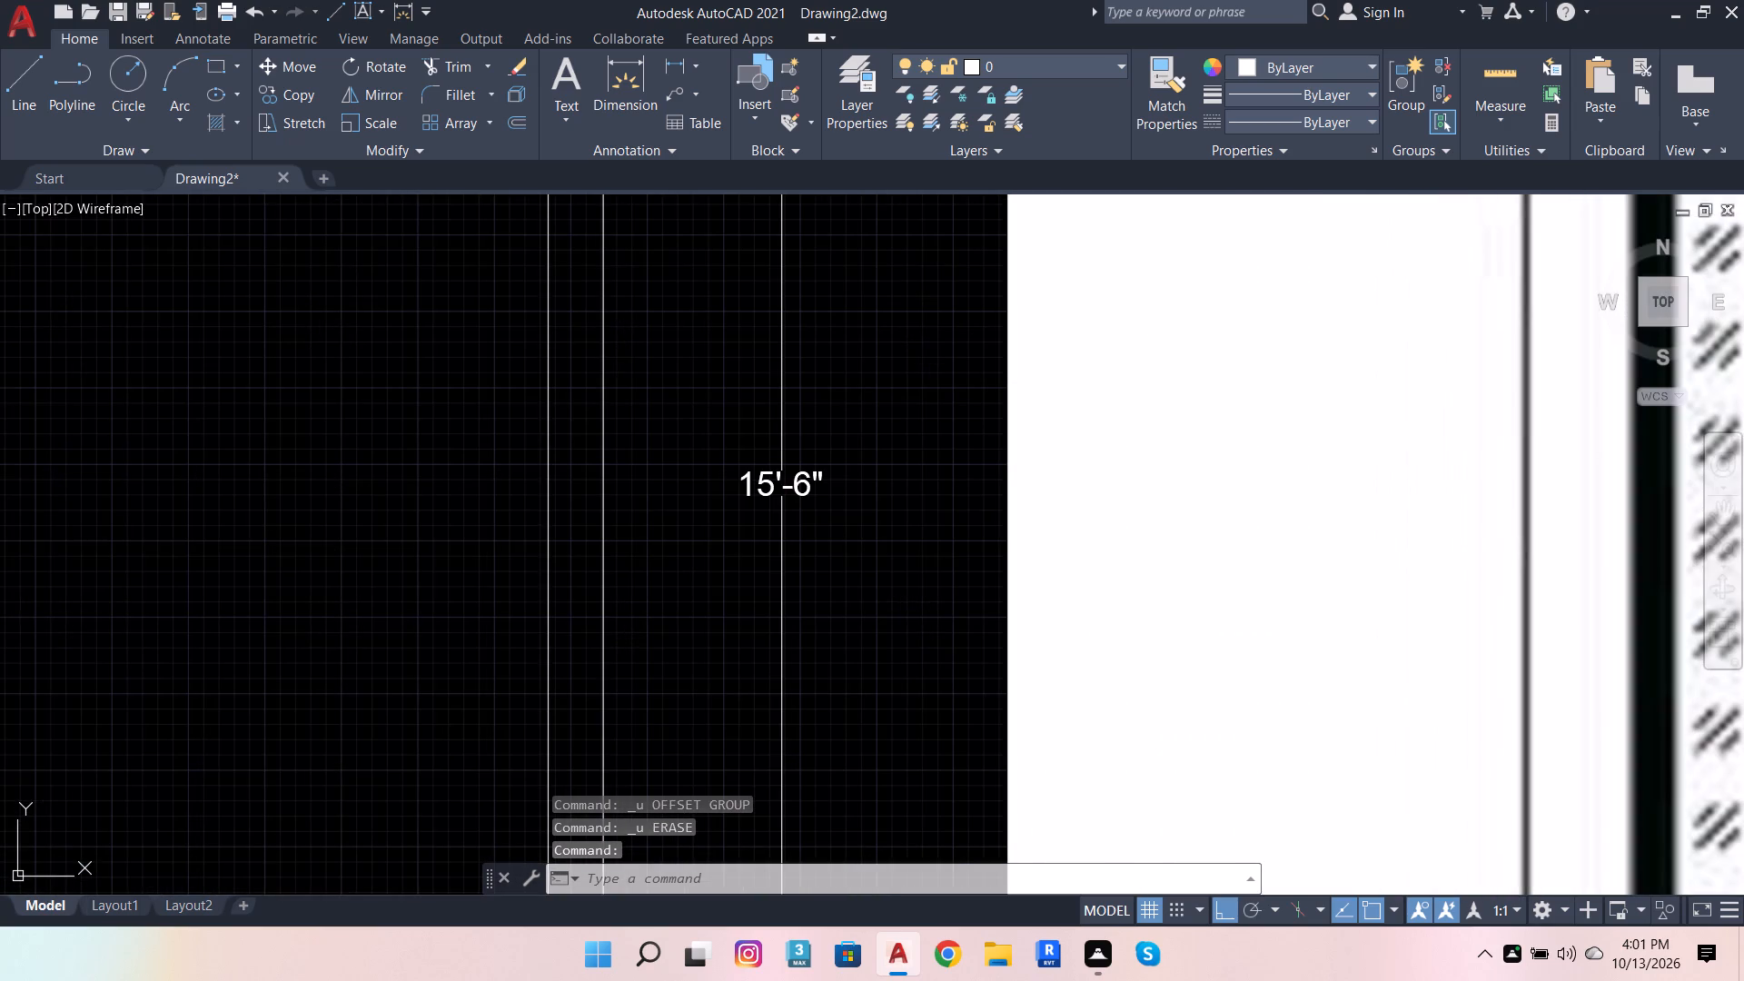
key(Delete)
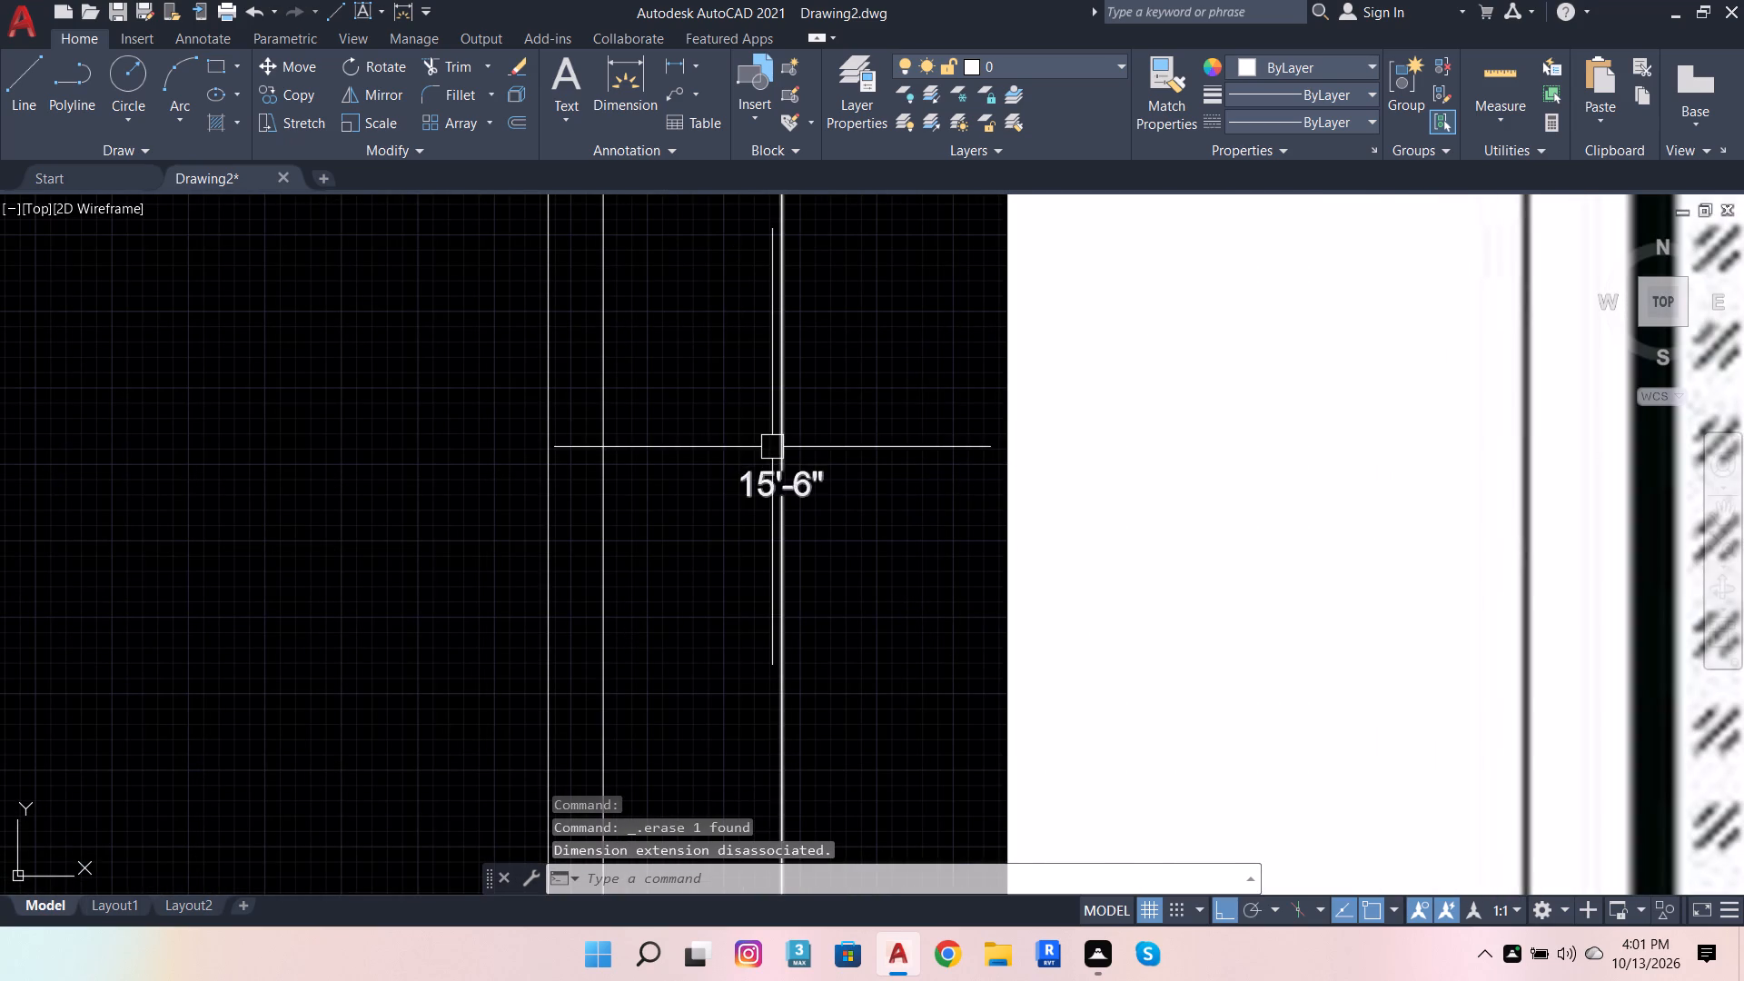
click(772, 447)
key(Delete)
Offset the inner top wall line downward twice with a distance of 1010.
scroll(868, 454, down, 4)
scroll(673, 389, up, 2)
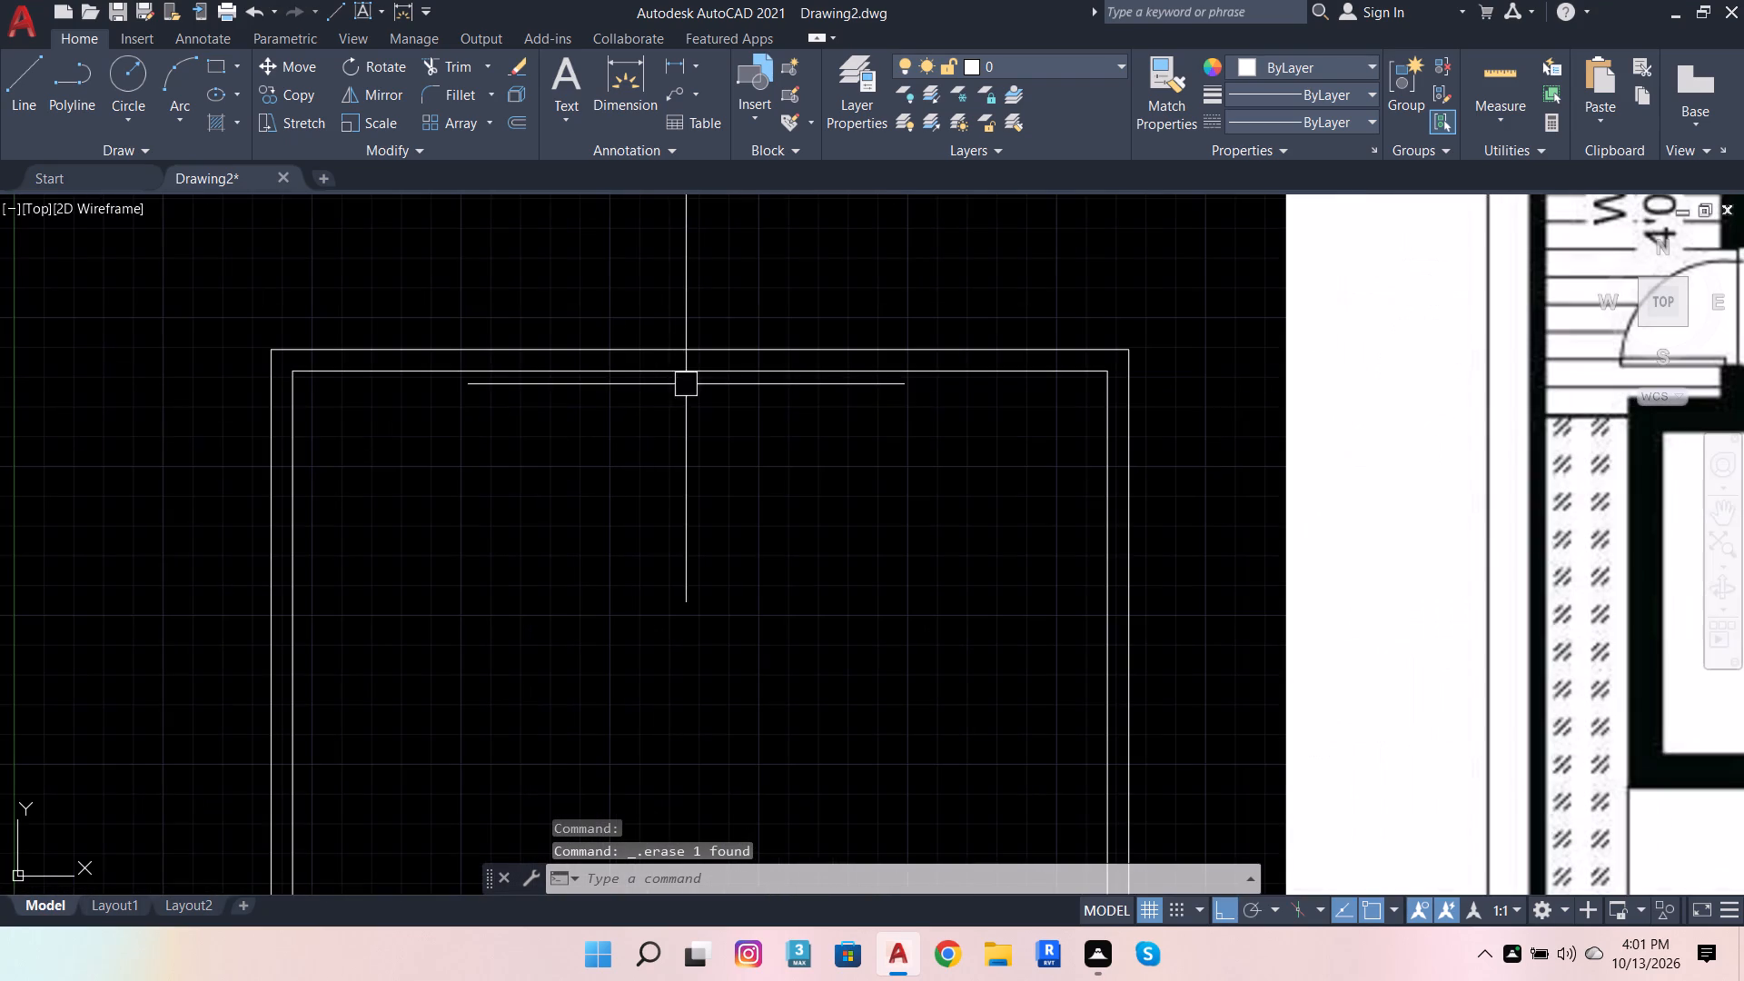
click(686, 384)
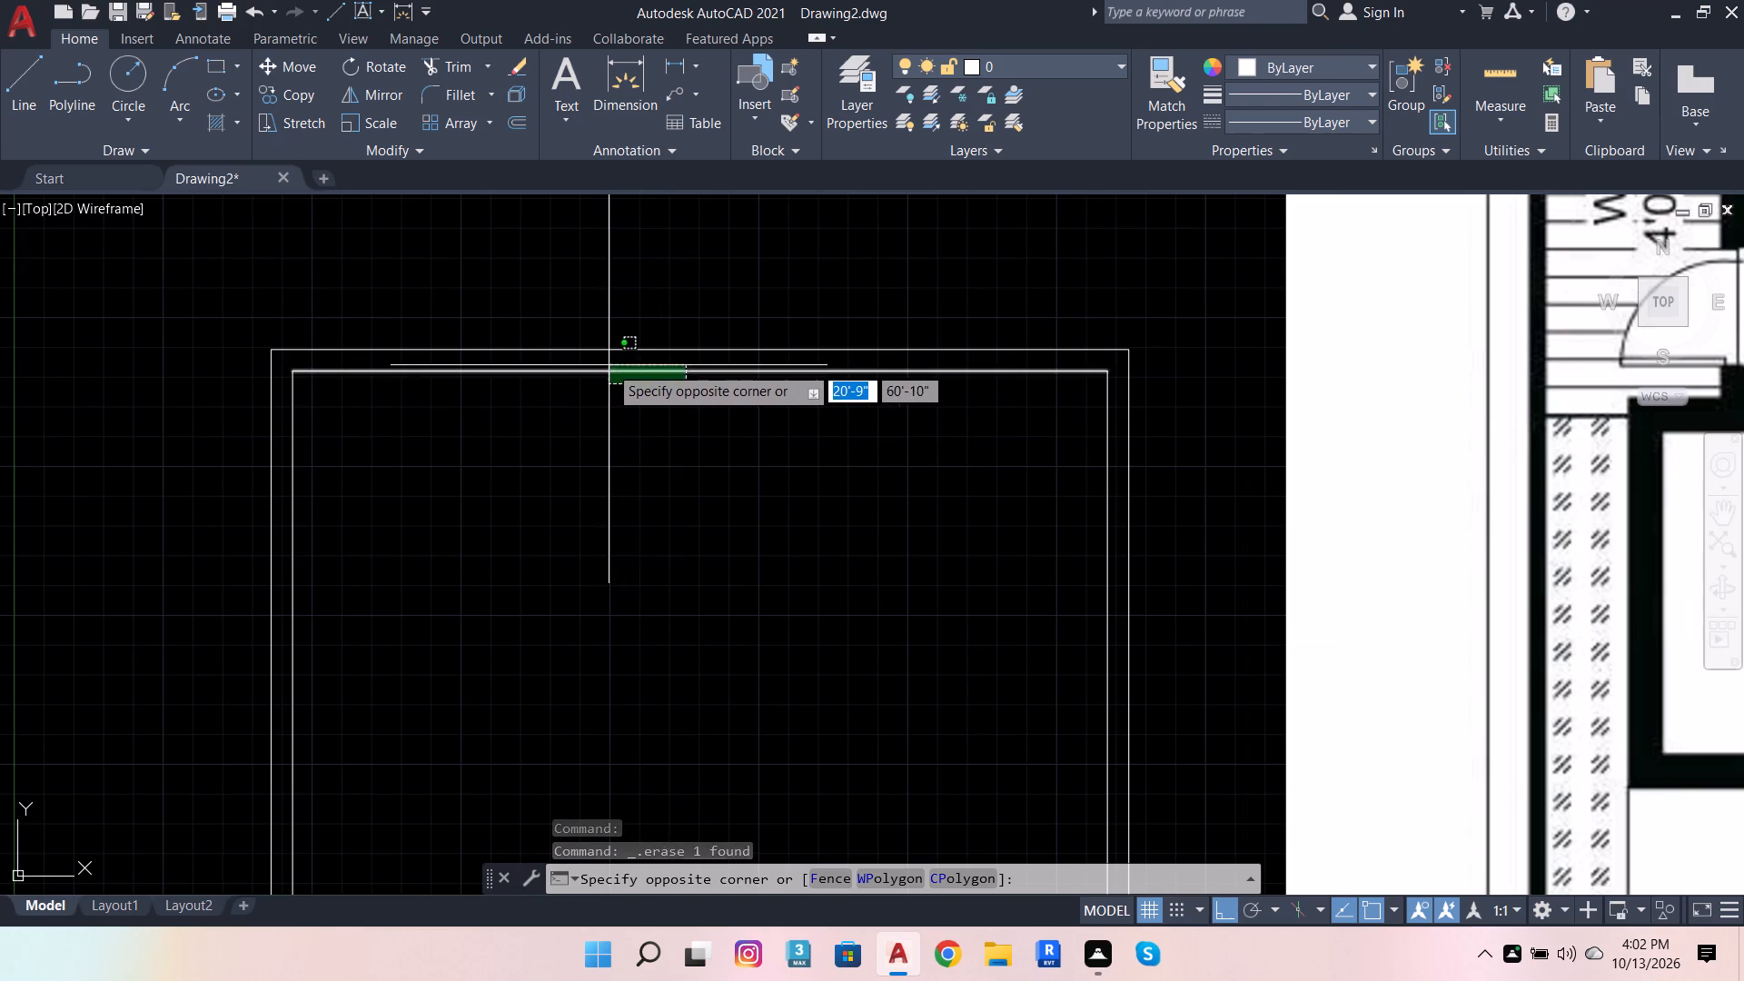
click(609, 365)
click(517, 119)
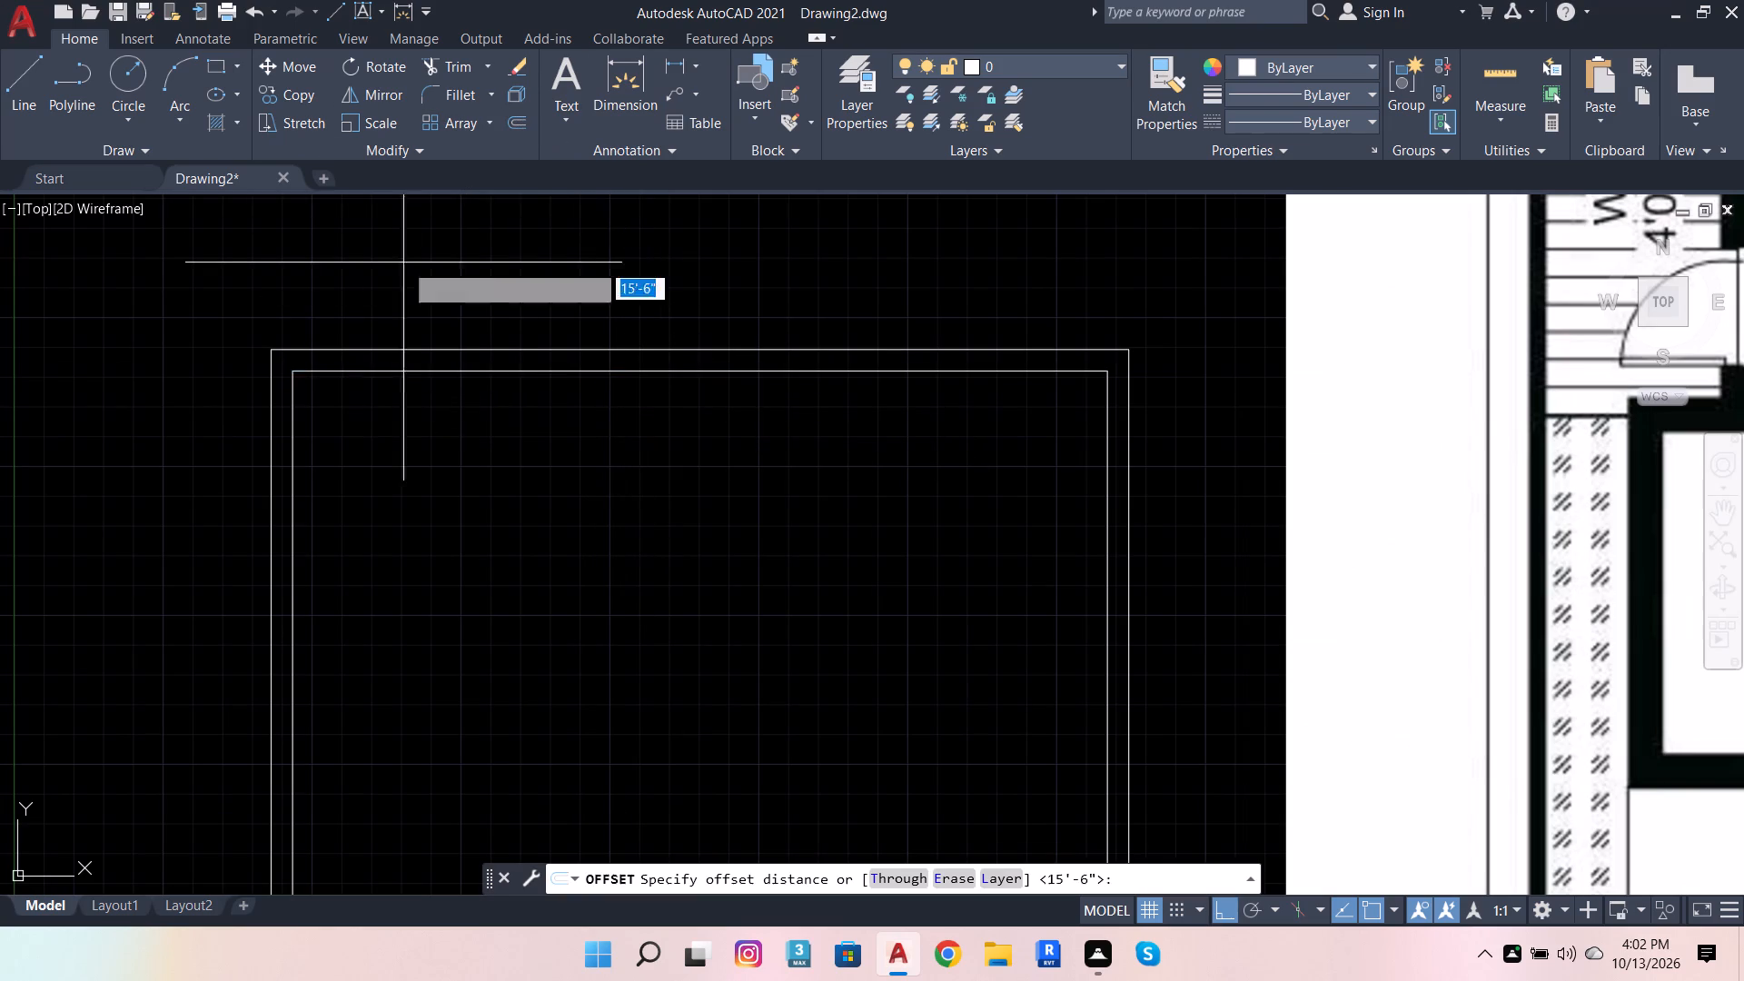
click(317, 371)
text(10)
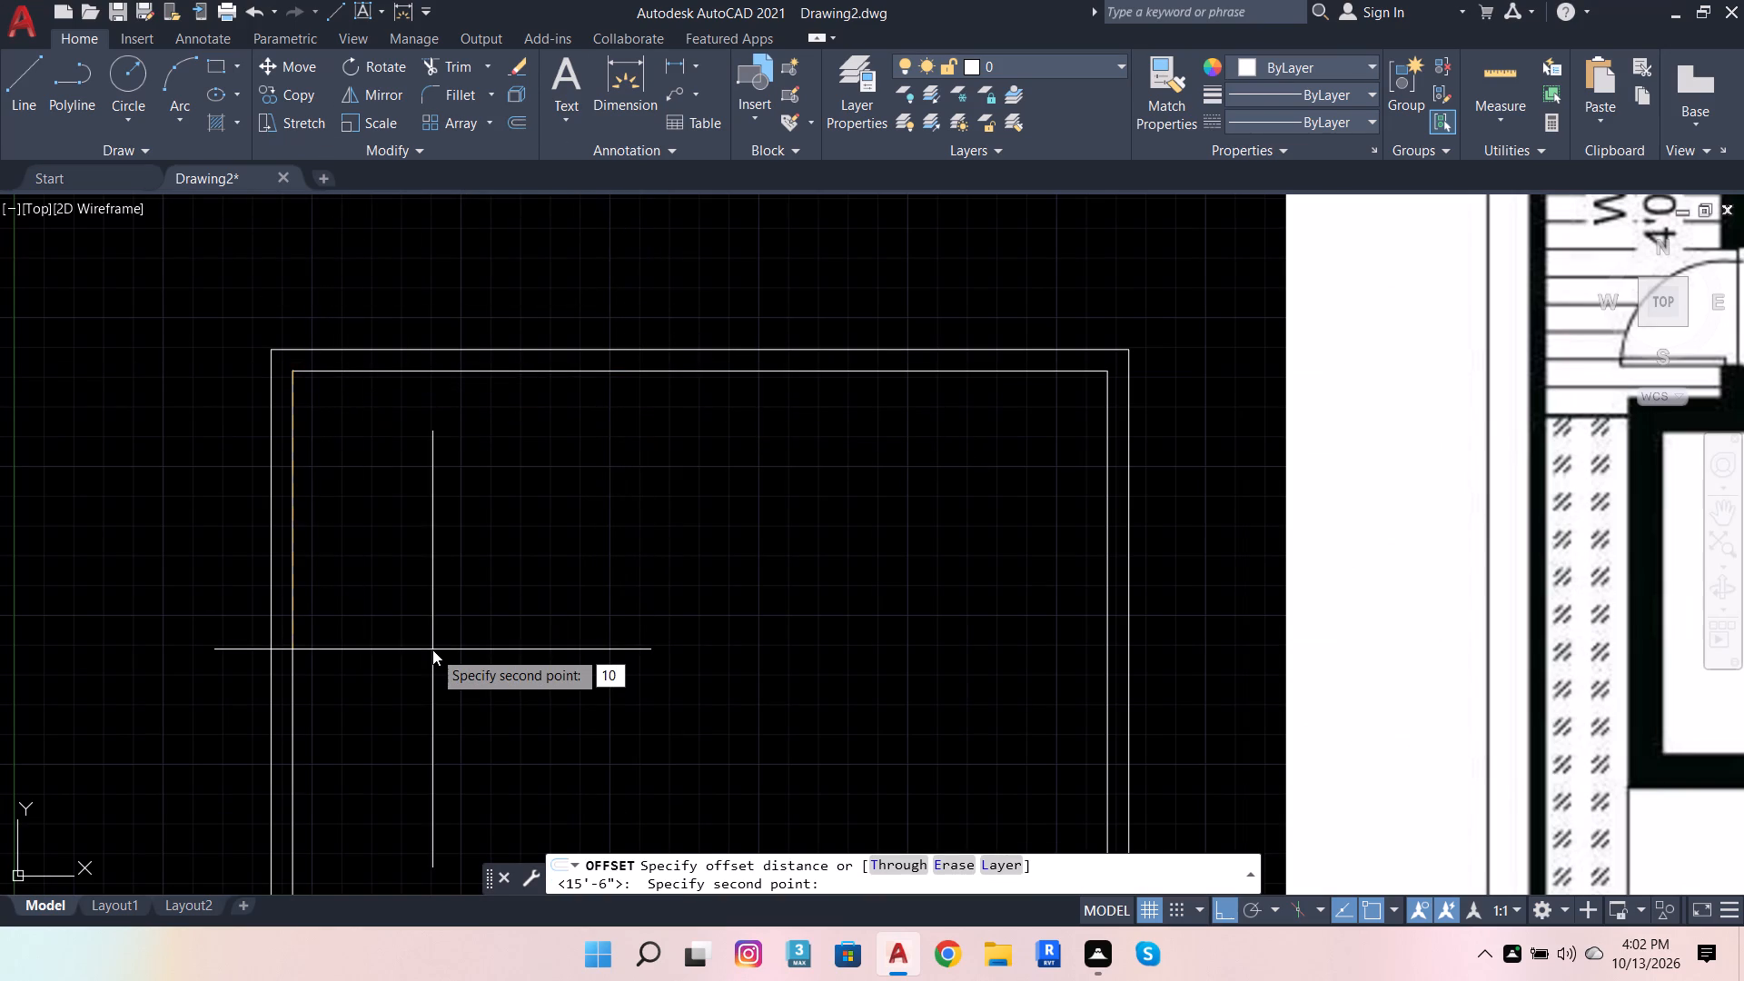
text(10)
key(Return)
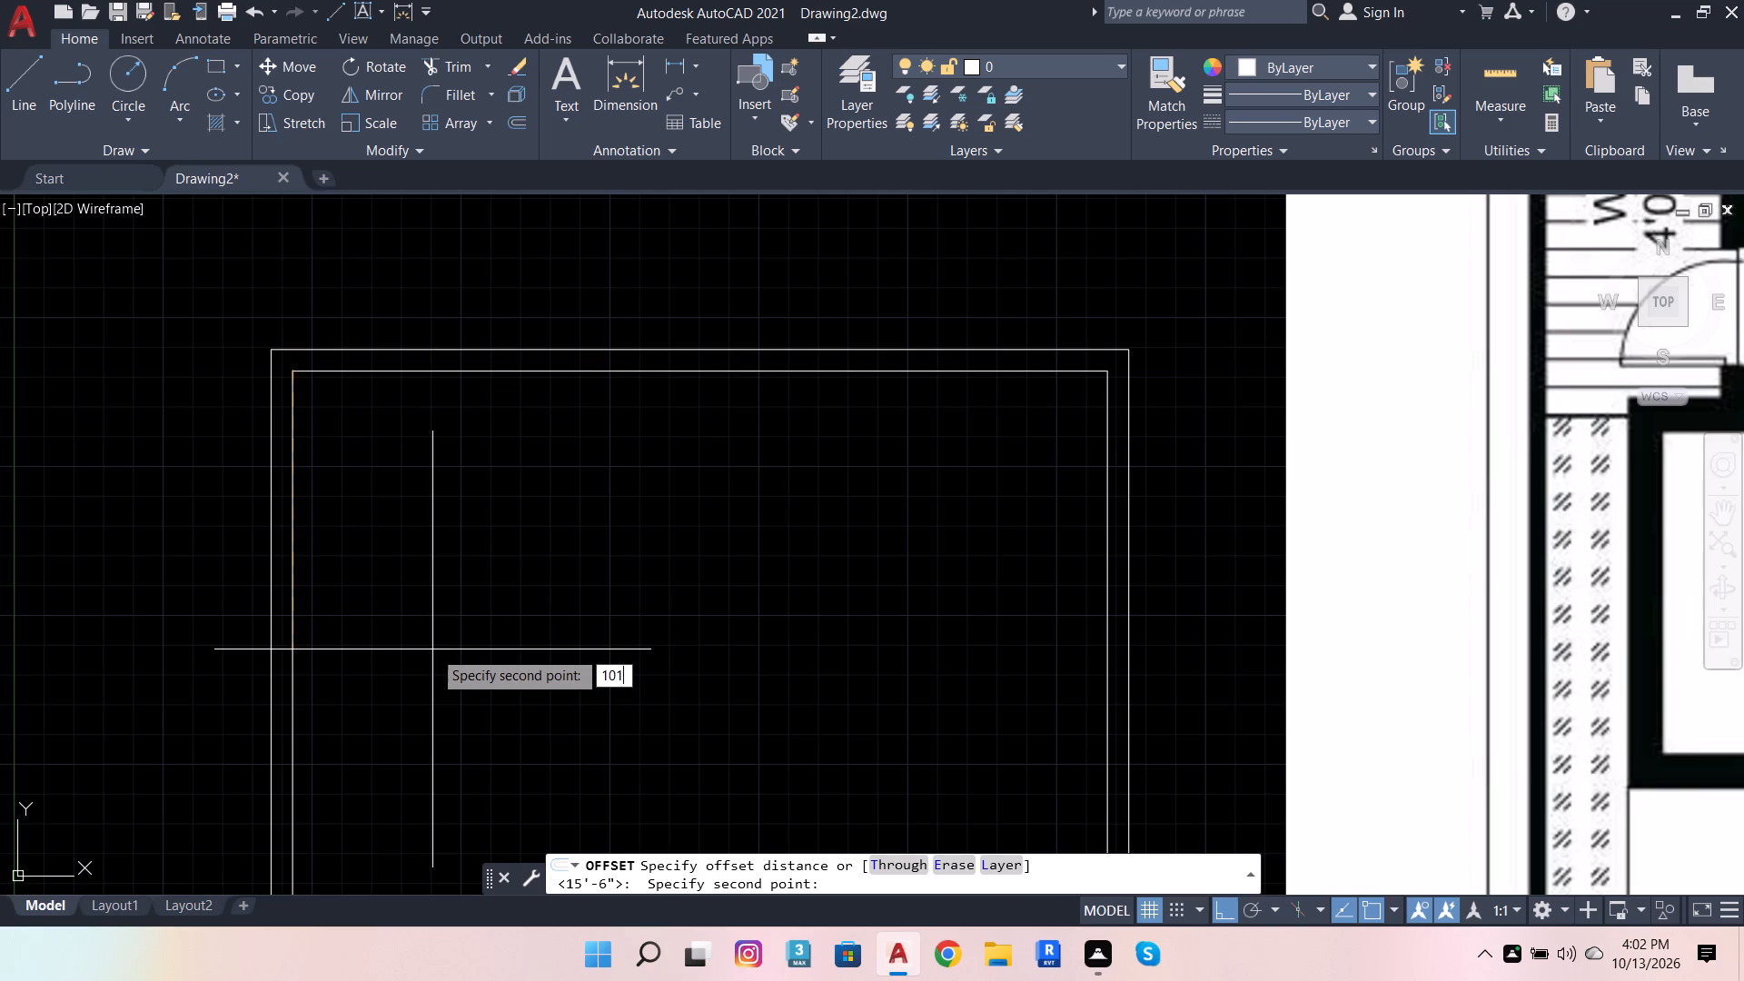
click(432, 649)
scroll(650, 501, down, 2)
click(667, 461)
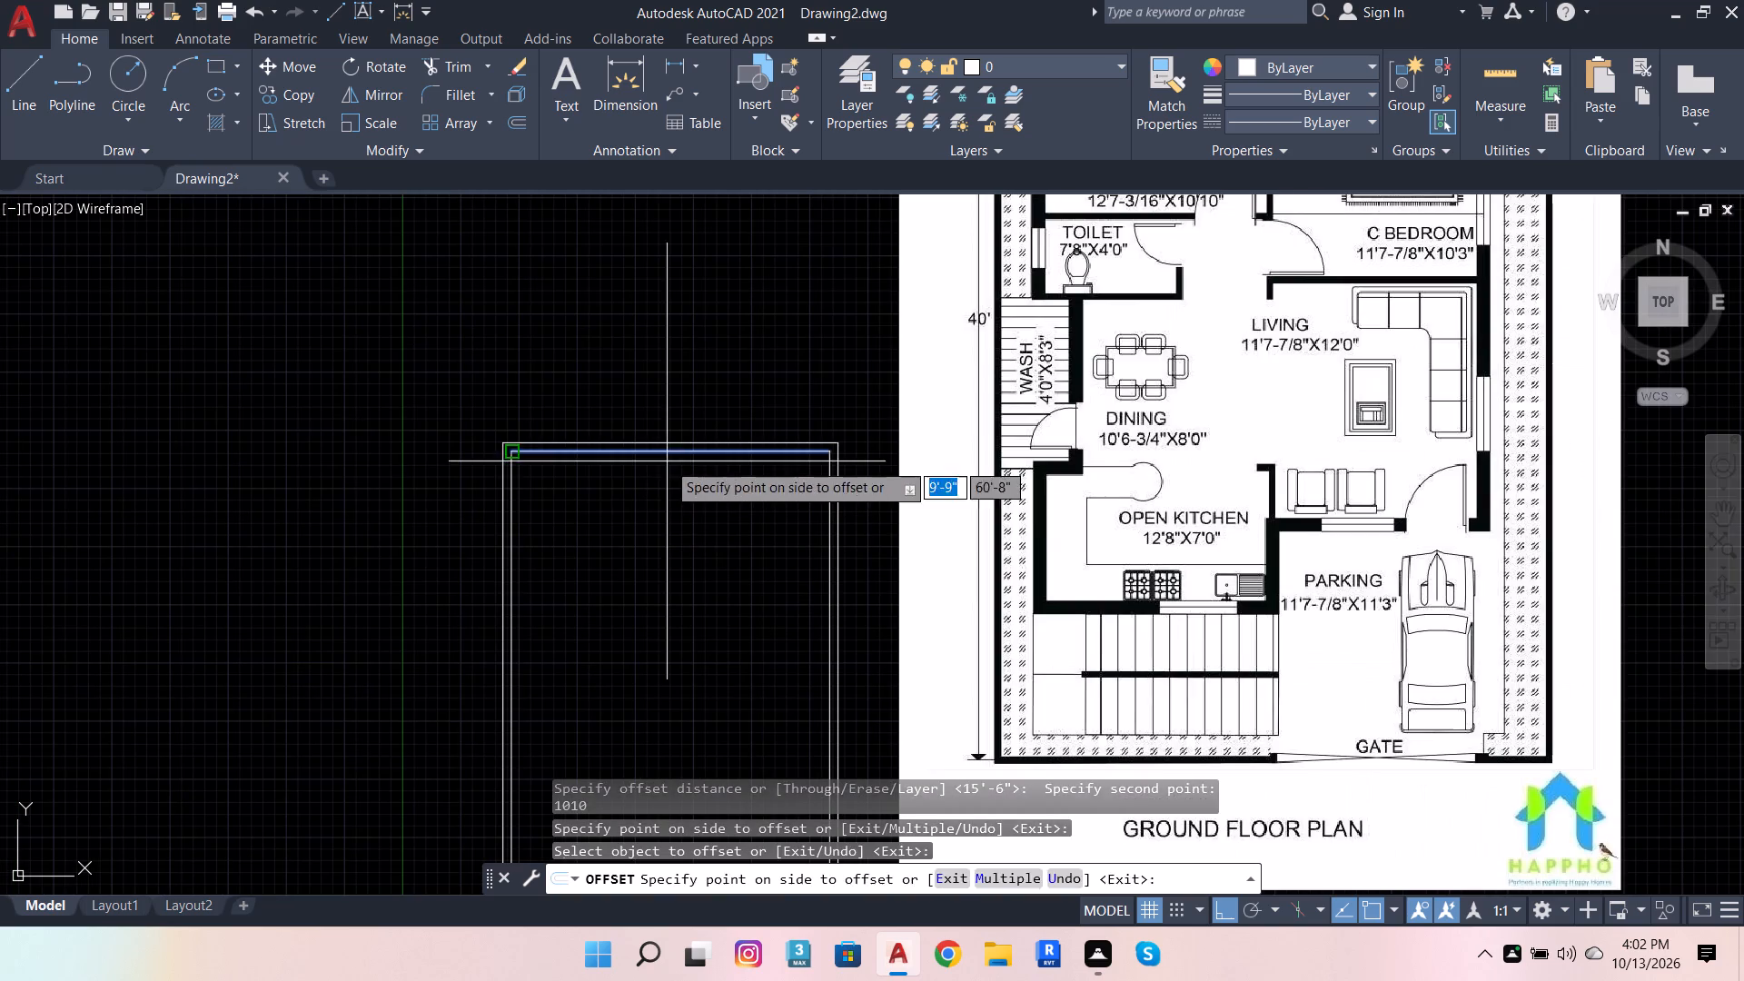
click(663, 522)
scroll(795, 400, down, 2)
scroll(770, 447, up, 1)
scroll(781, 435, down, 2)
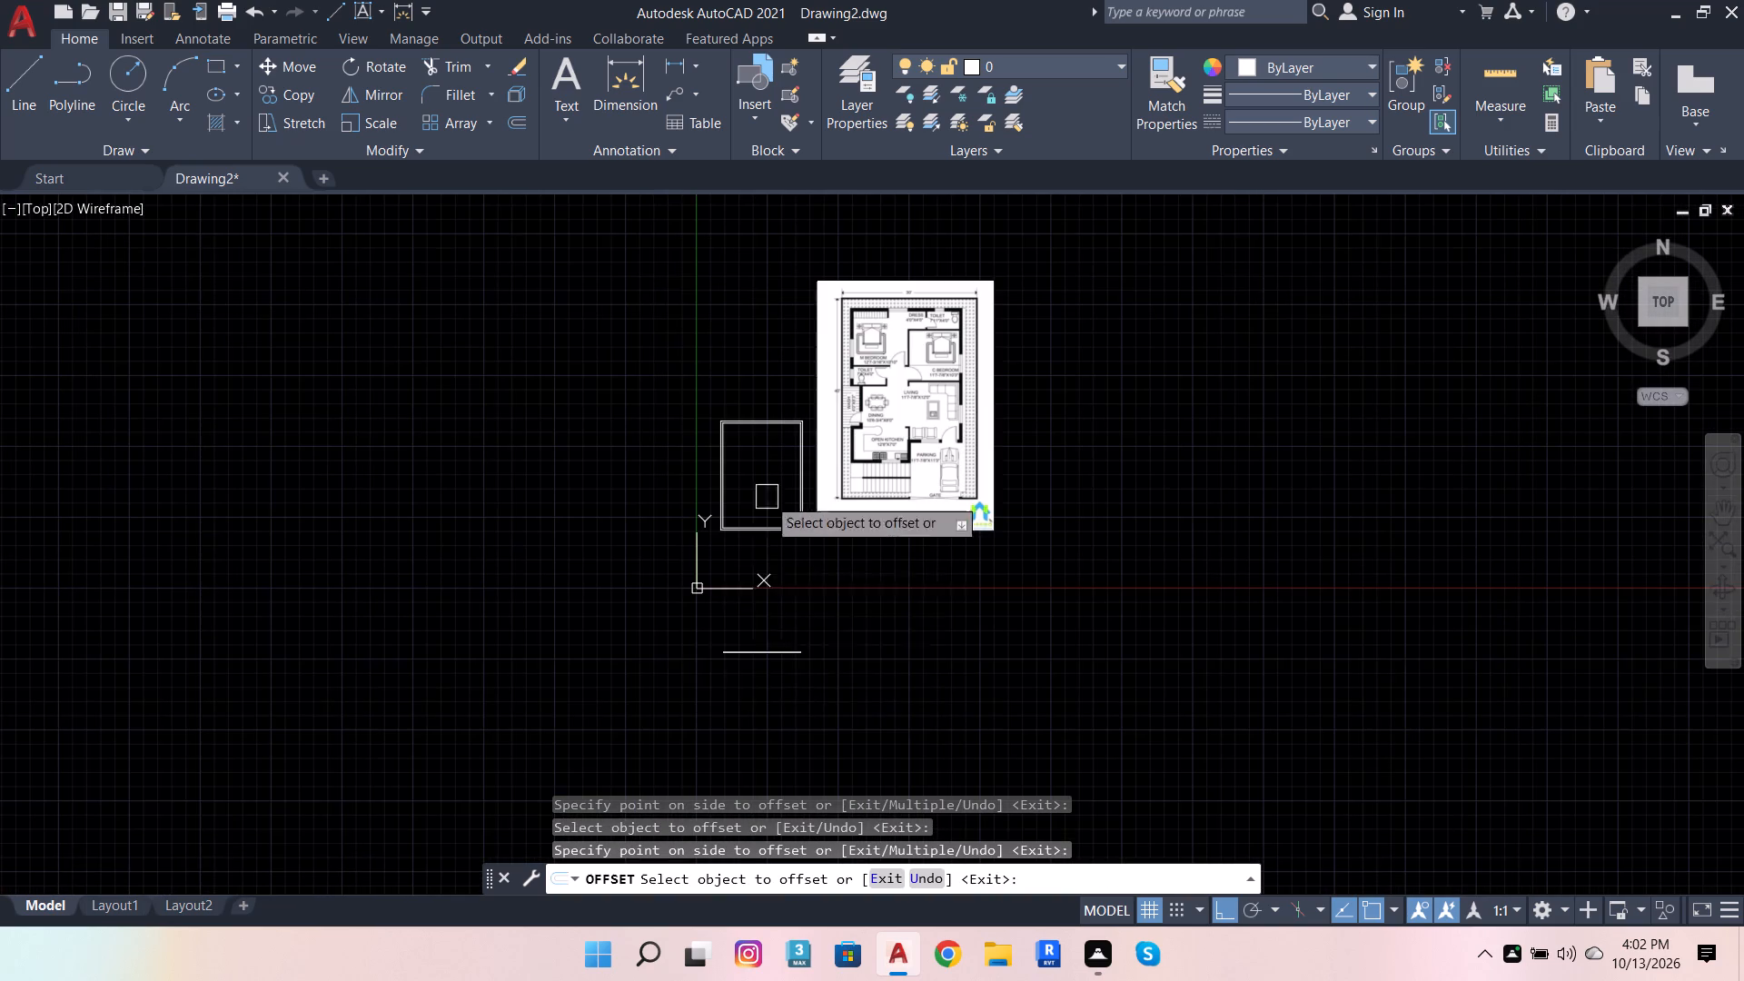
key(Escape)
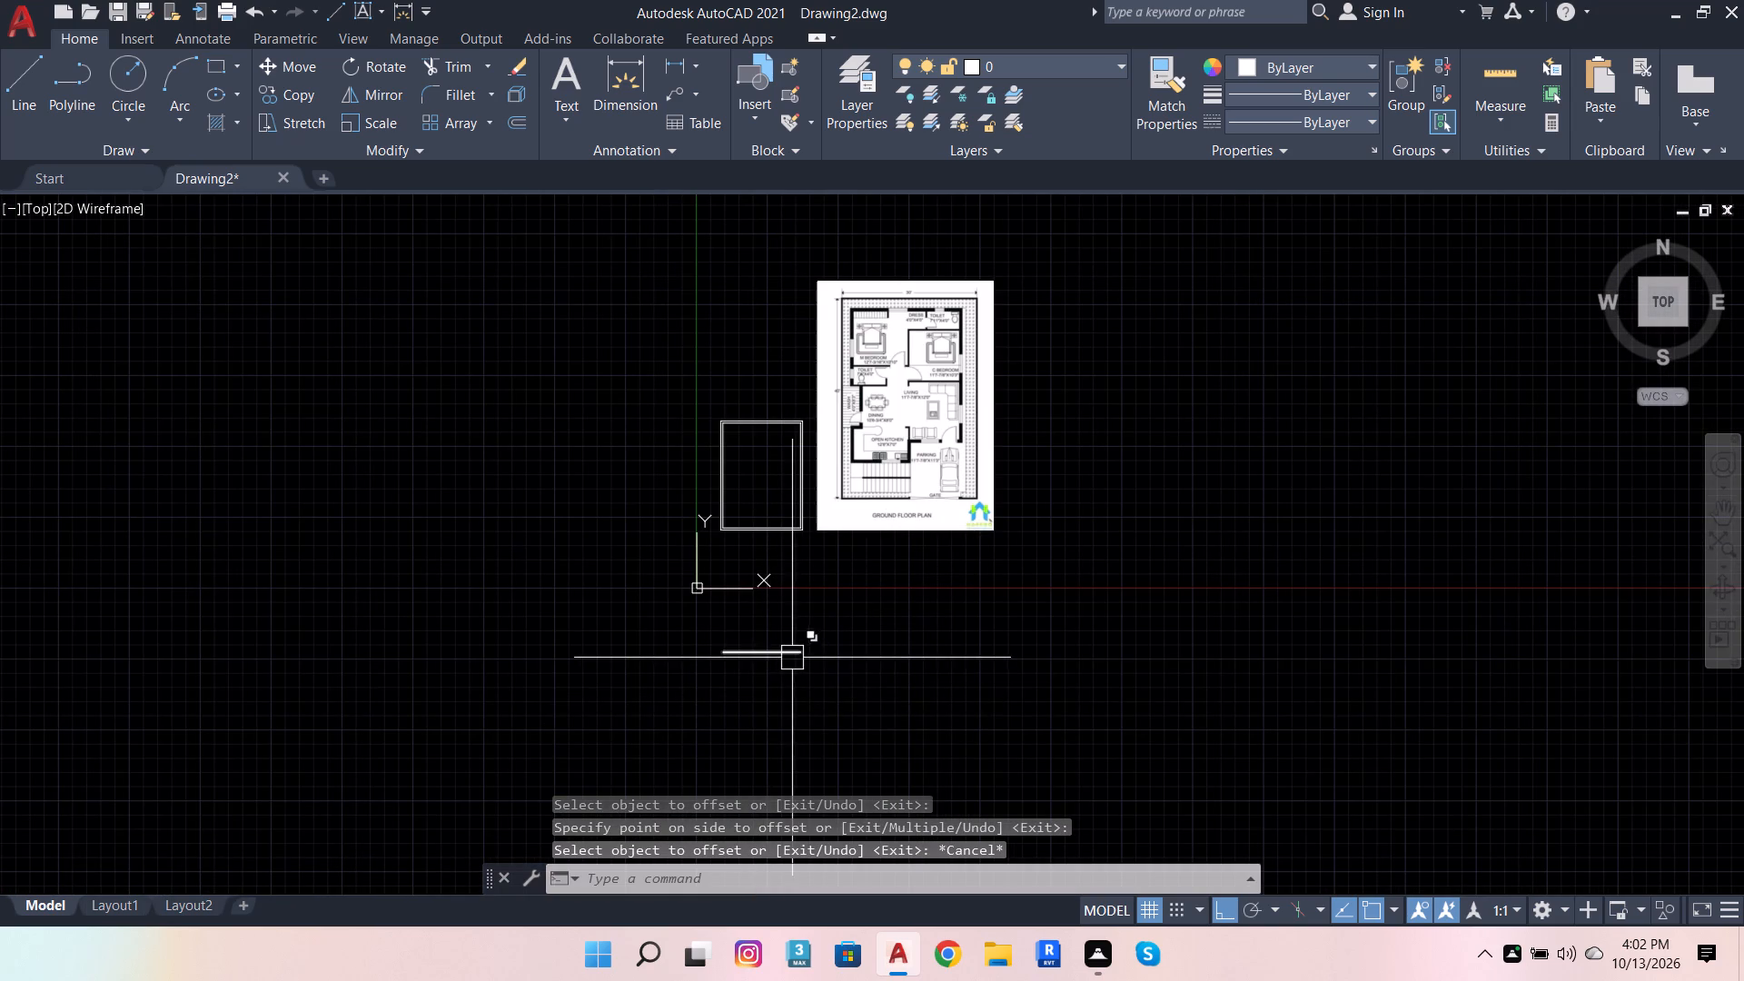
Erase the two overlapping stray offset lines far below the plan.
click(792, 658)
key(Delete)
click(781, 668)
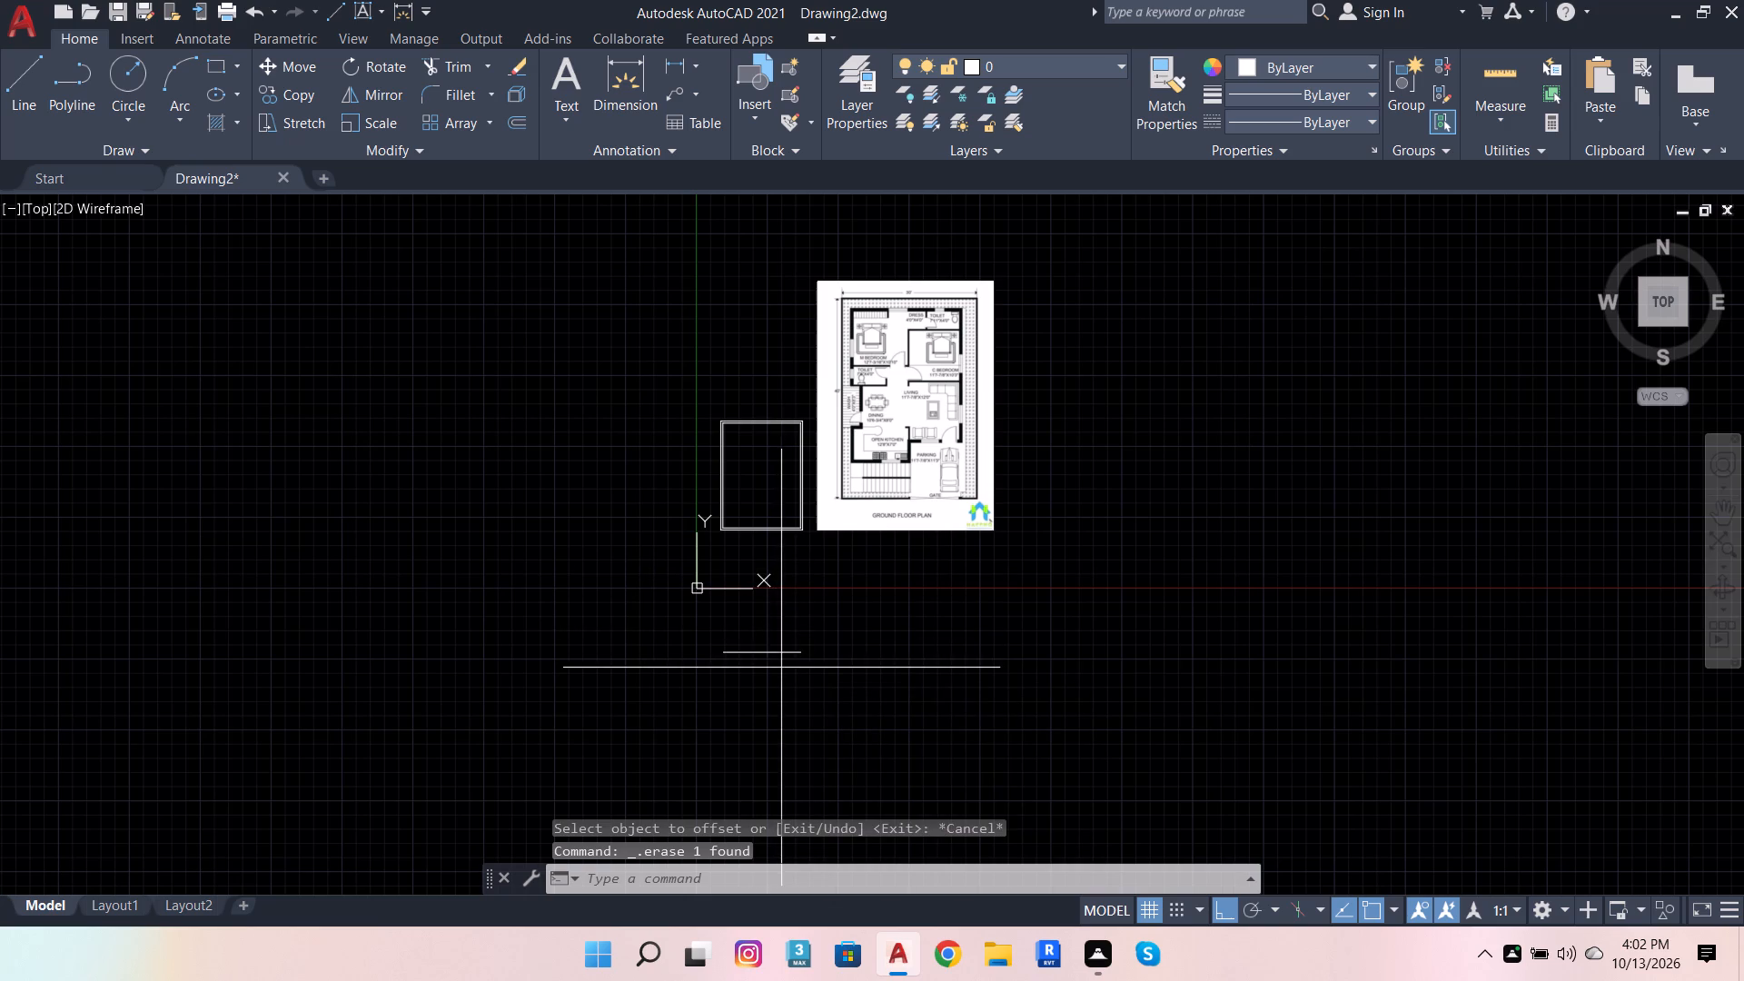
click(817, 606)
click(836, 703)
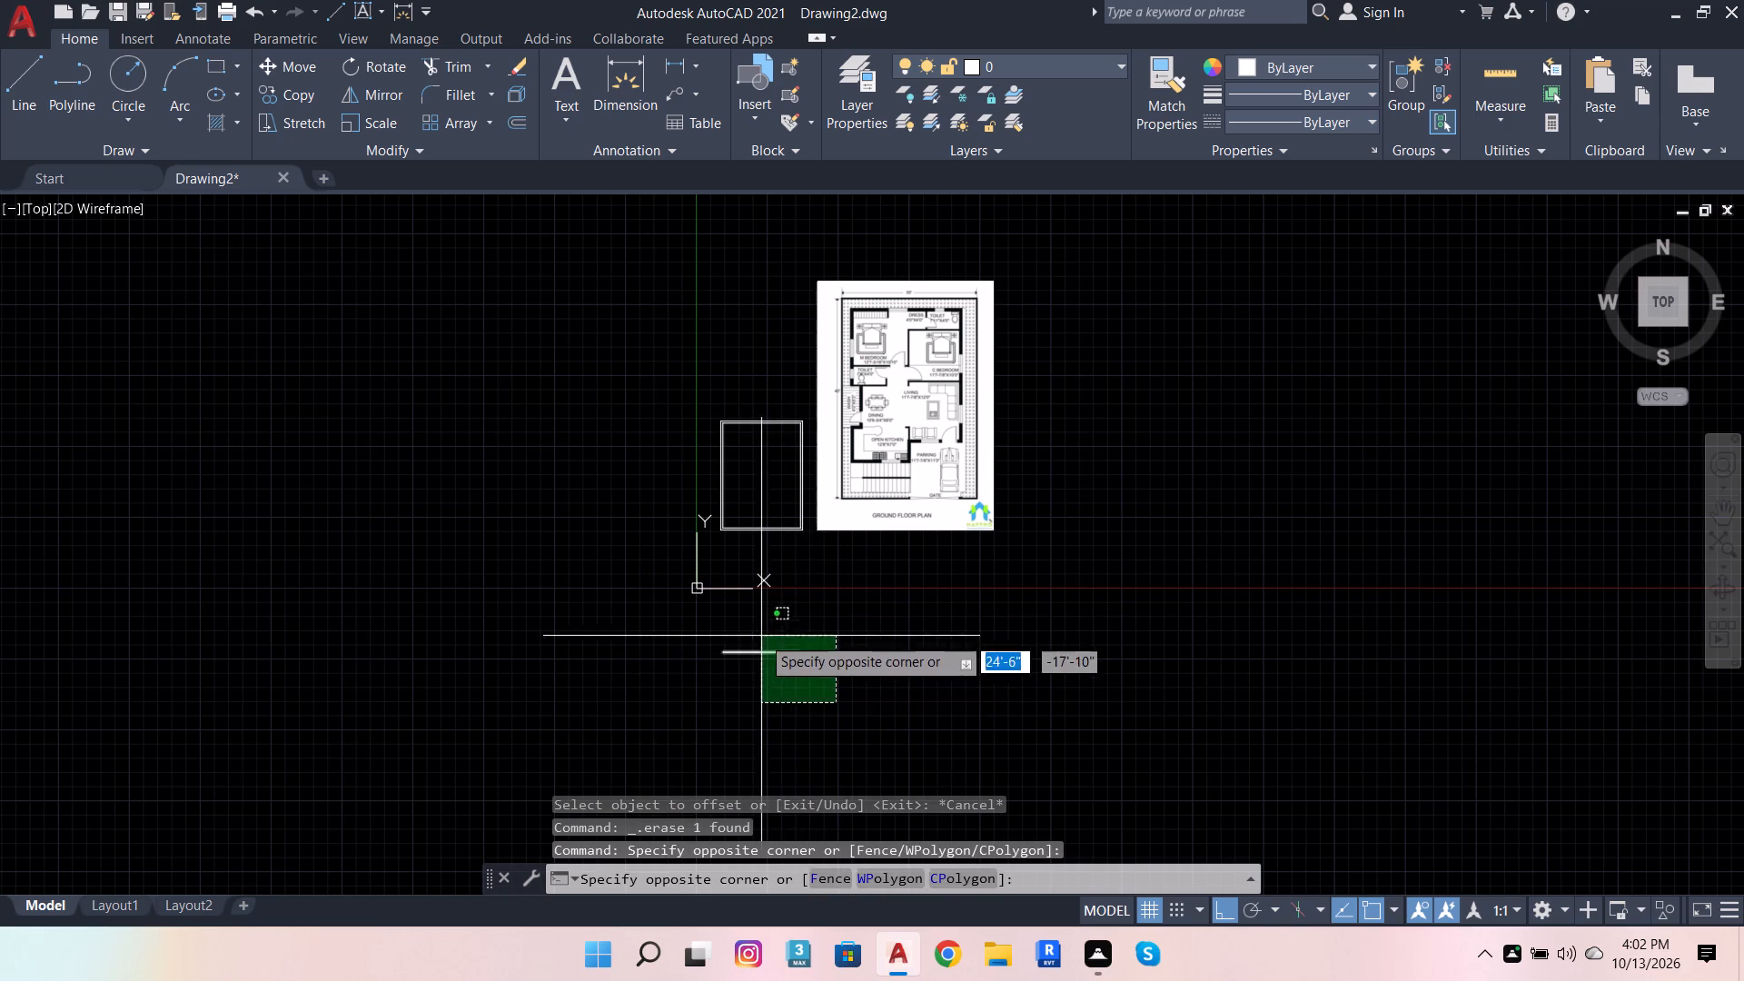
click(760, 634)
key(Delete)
Offset the inner top wall line downward by 10'10" to place the upper horizontal partition.
scroll(757, 471, down, 1)
scroll(766, 440, up, 4)
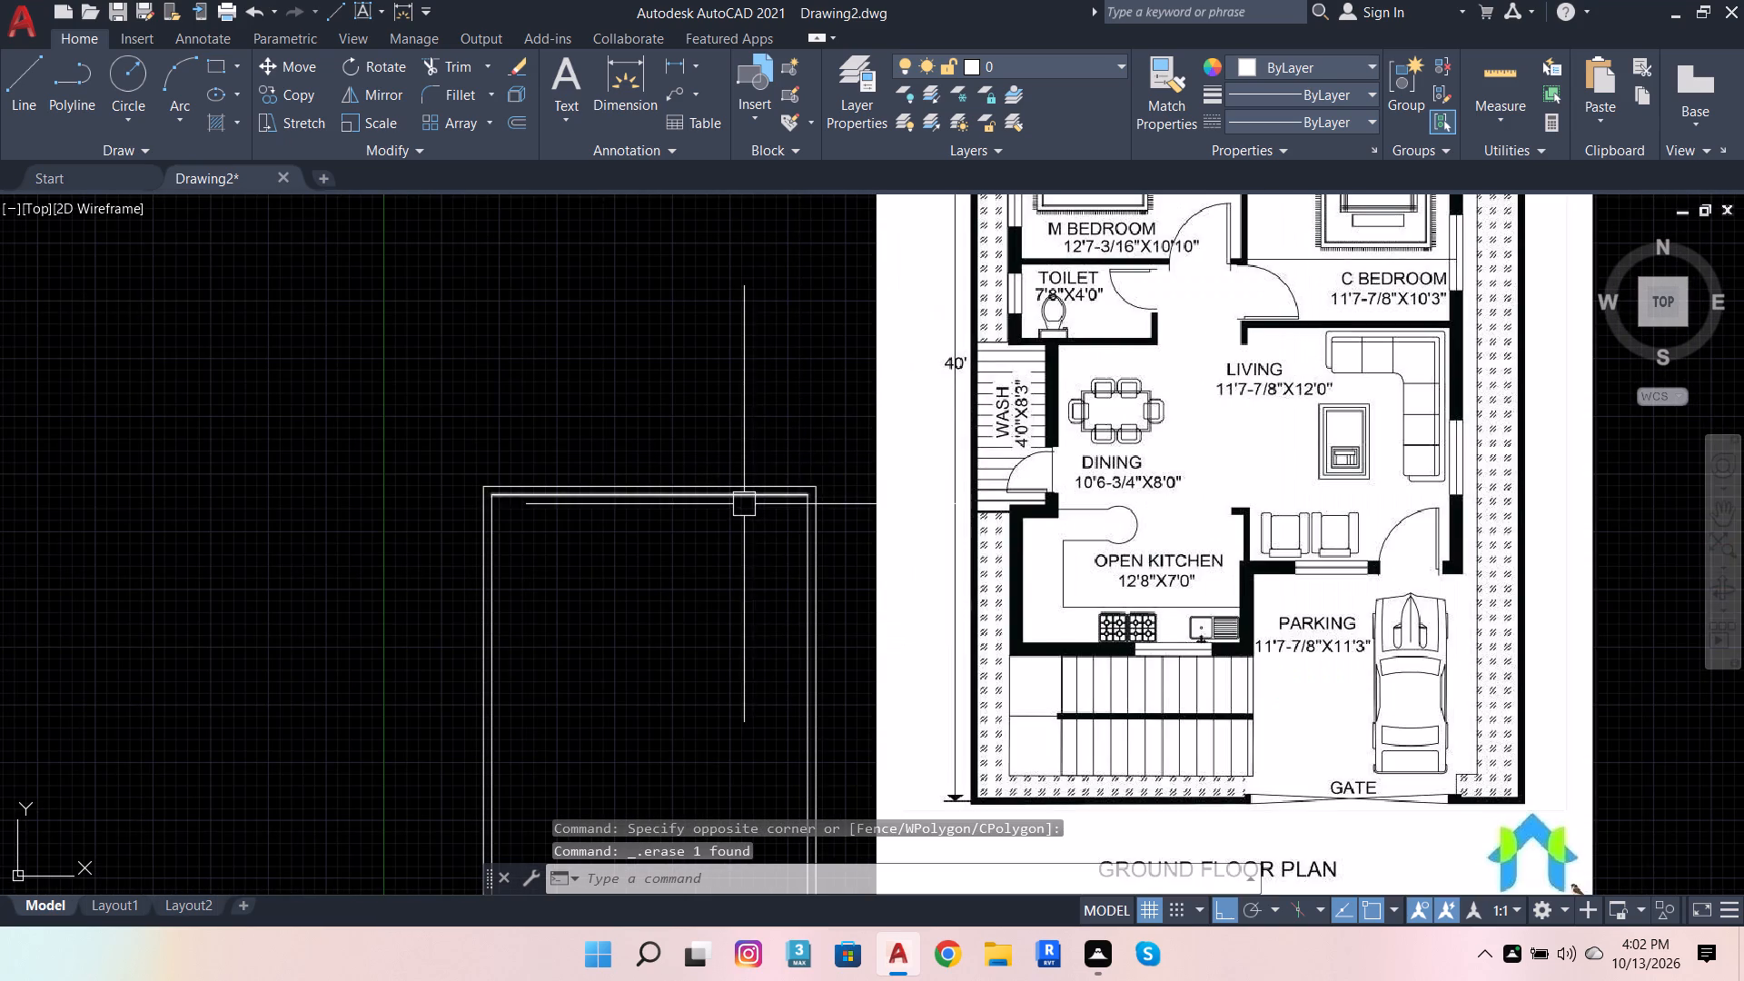
click(744, 504)
click(518, 129)
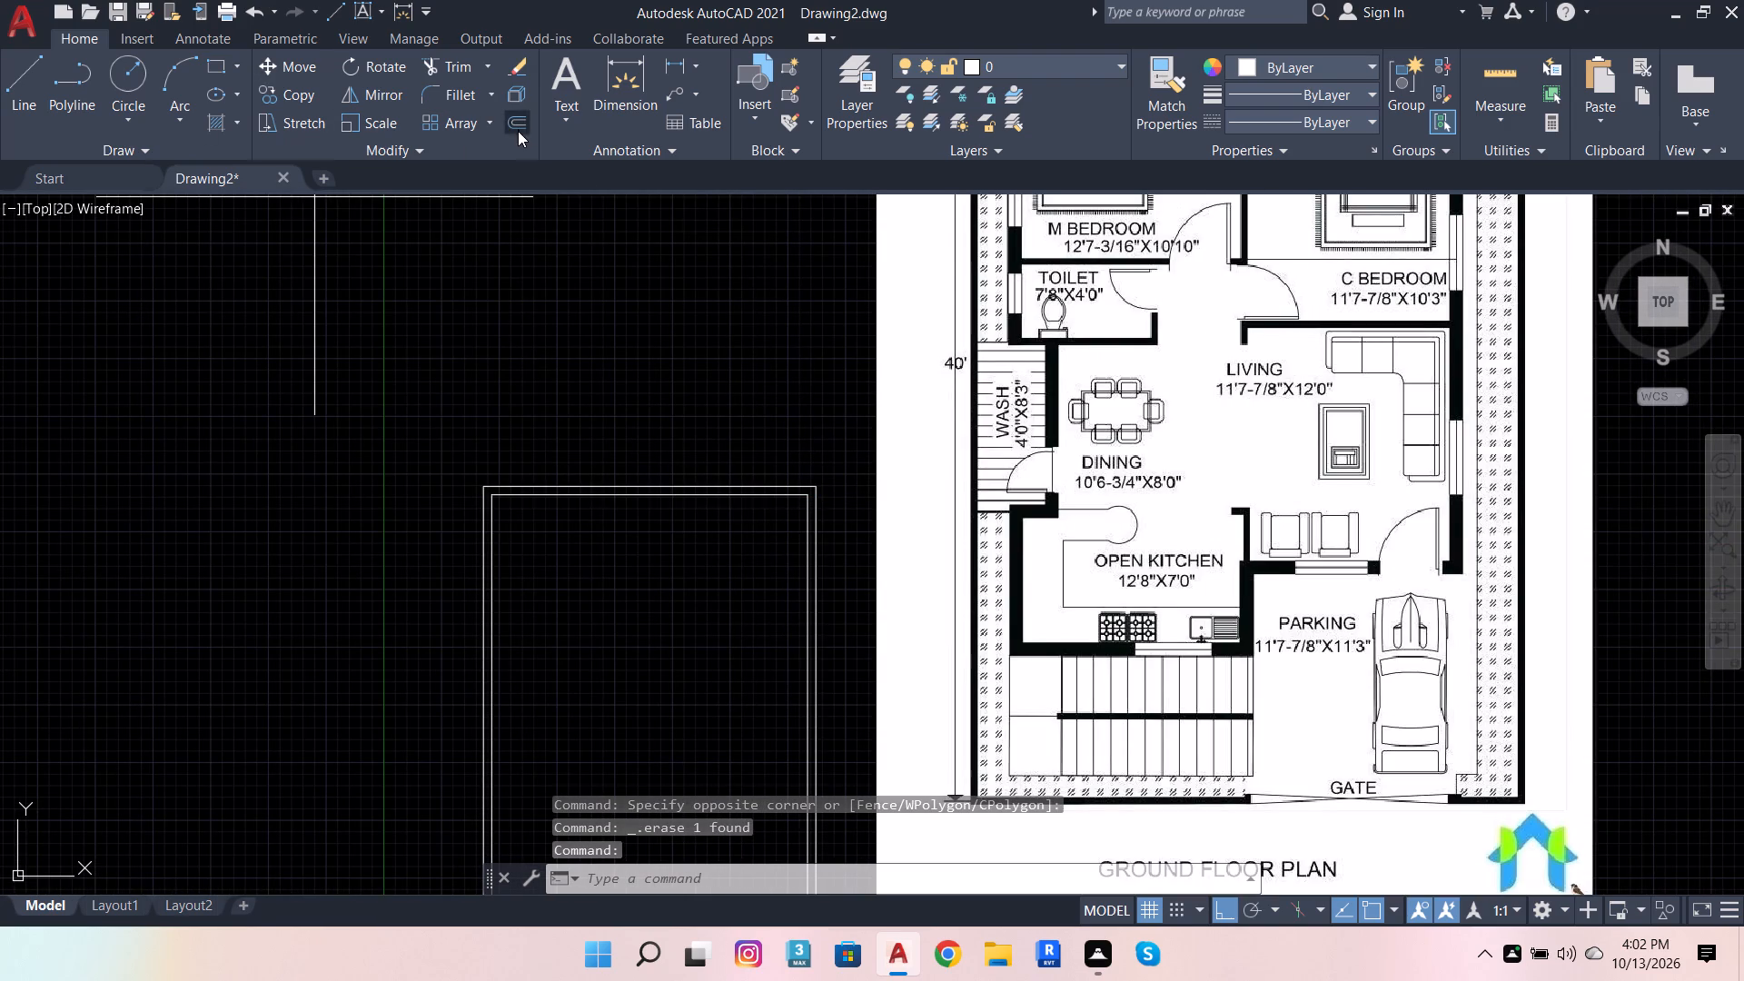
click(499, 508)
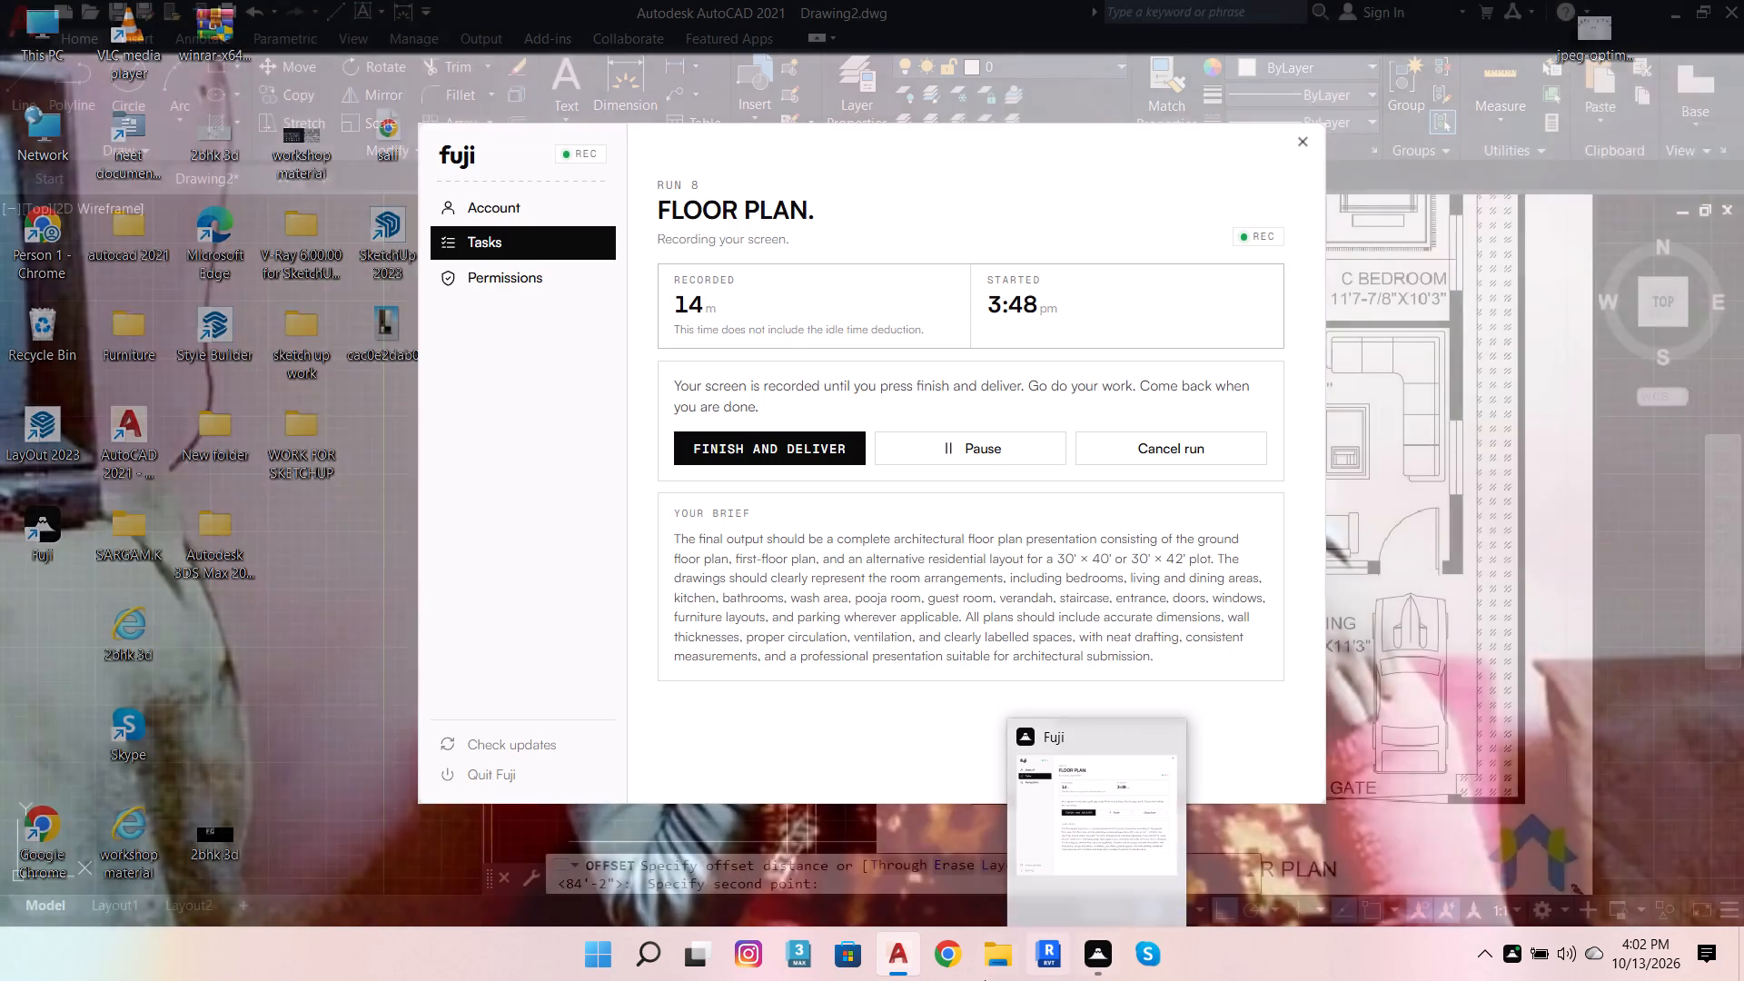
scroll(675, 700, down, 1)
scroll(649, 780, up, 2)
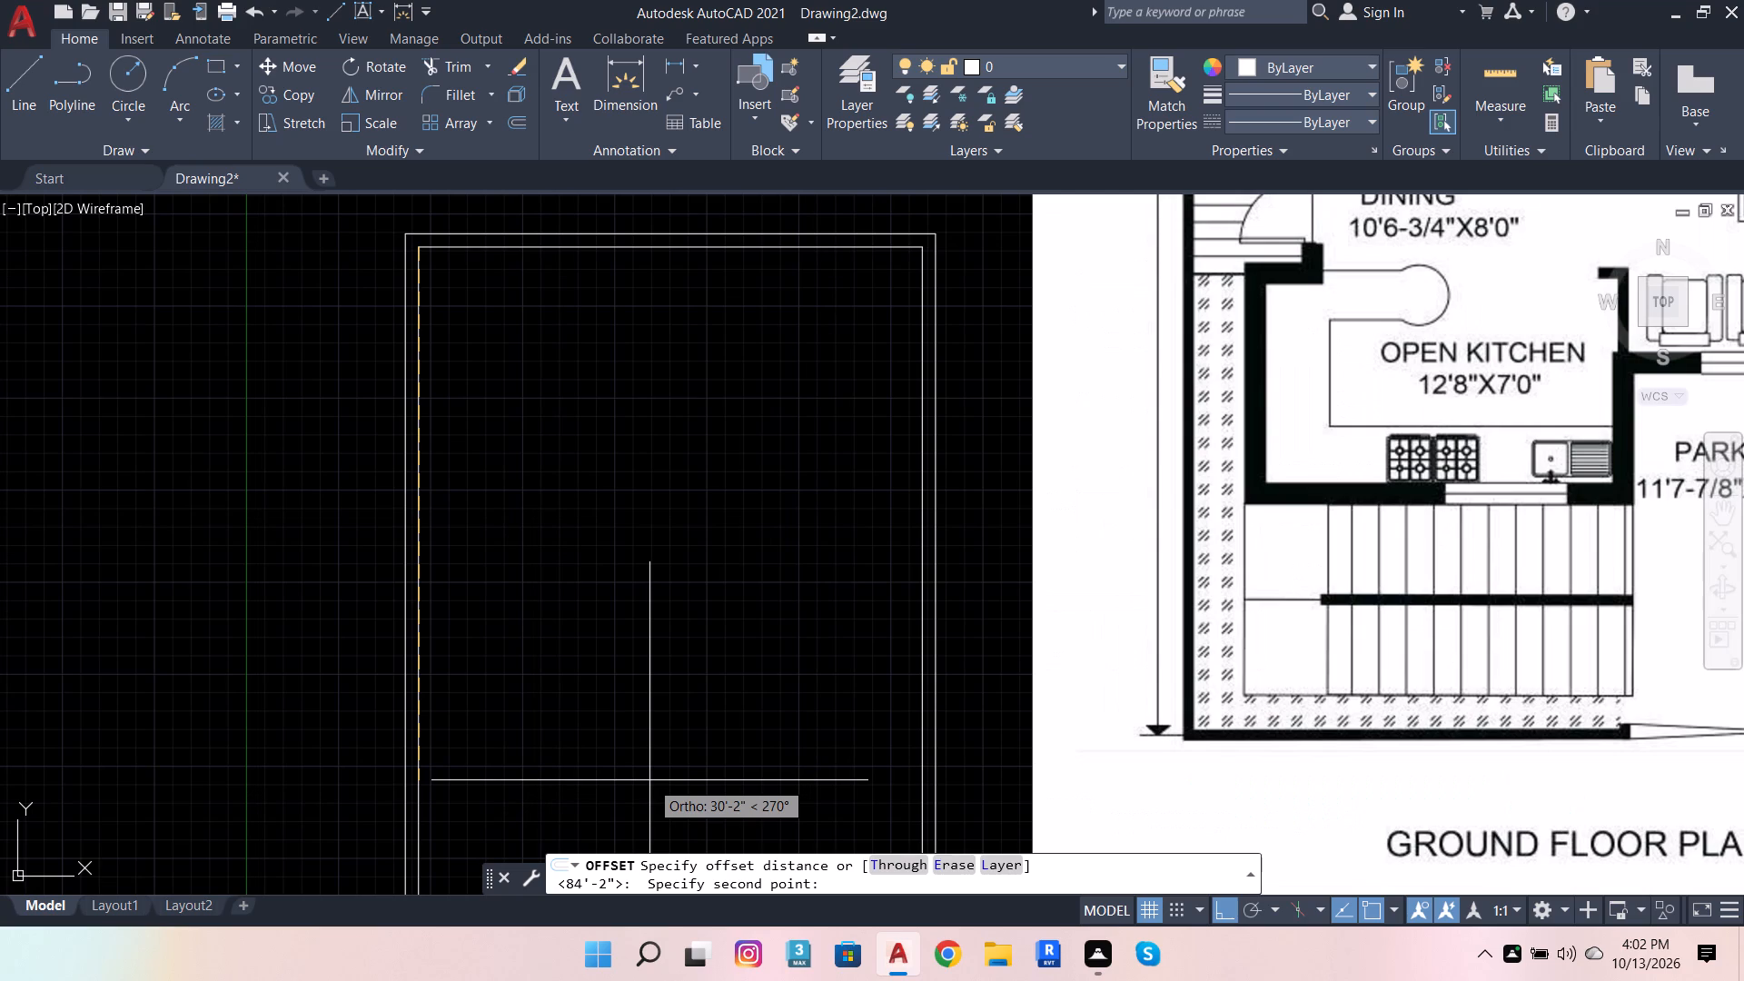
text(10')
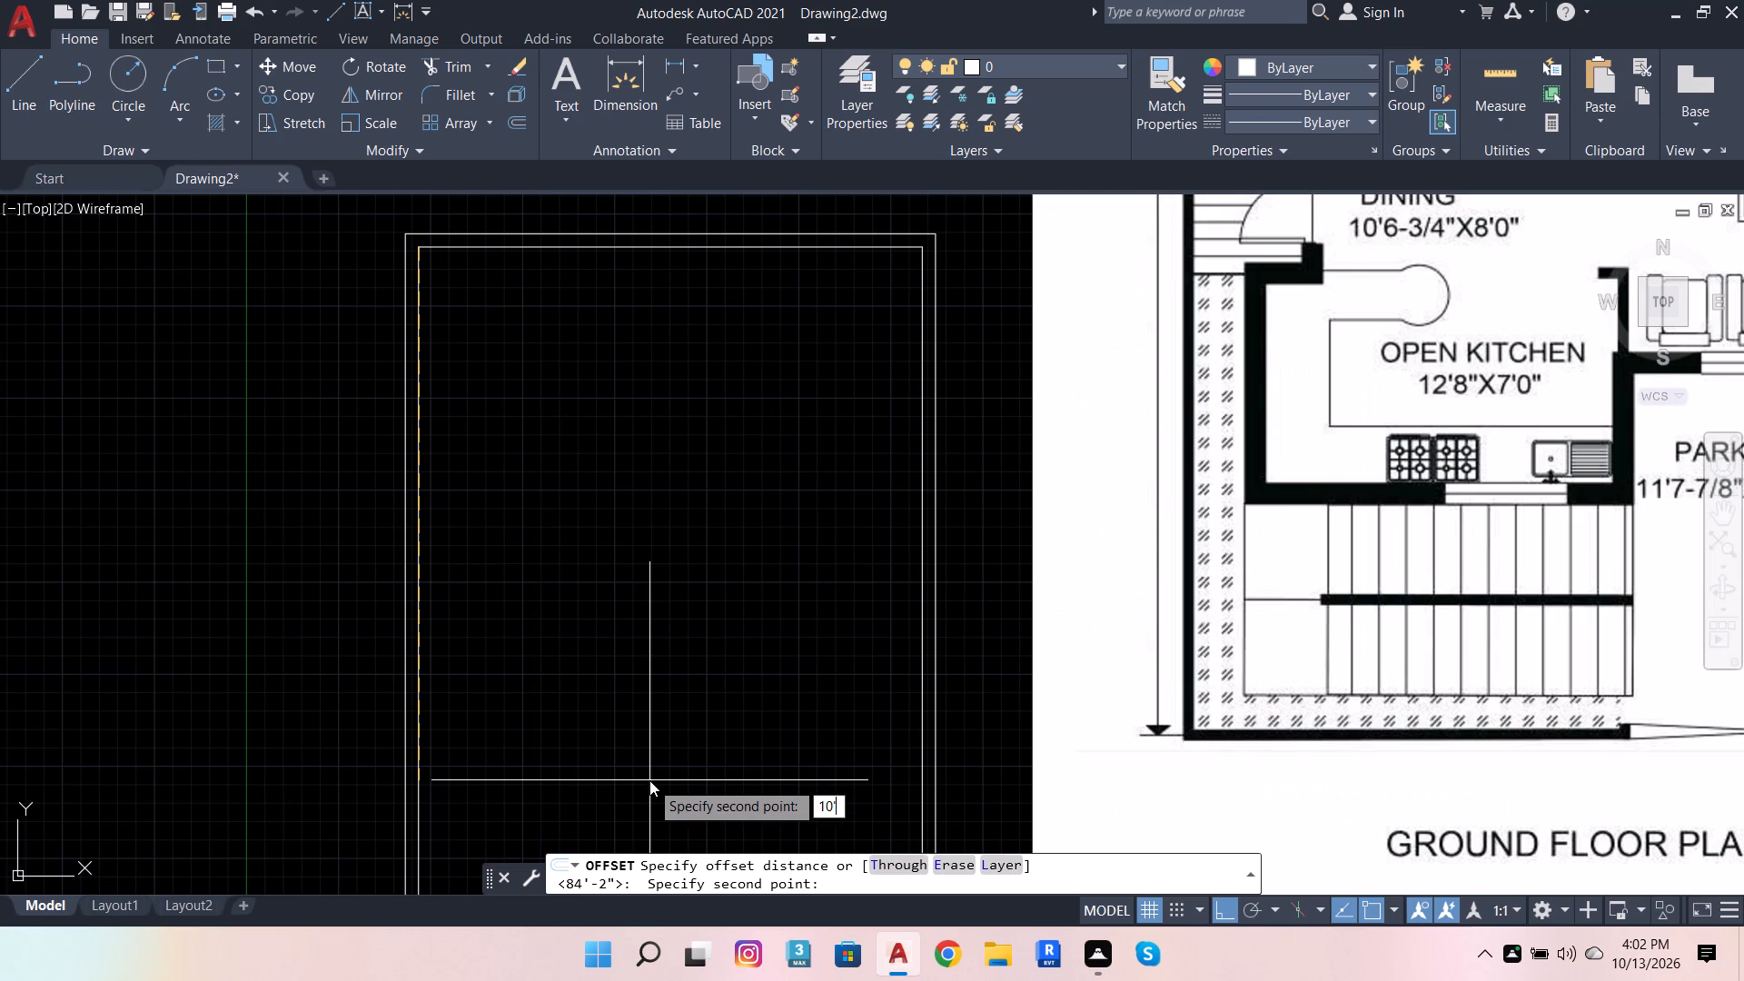
text(10)
key(Return)
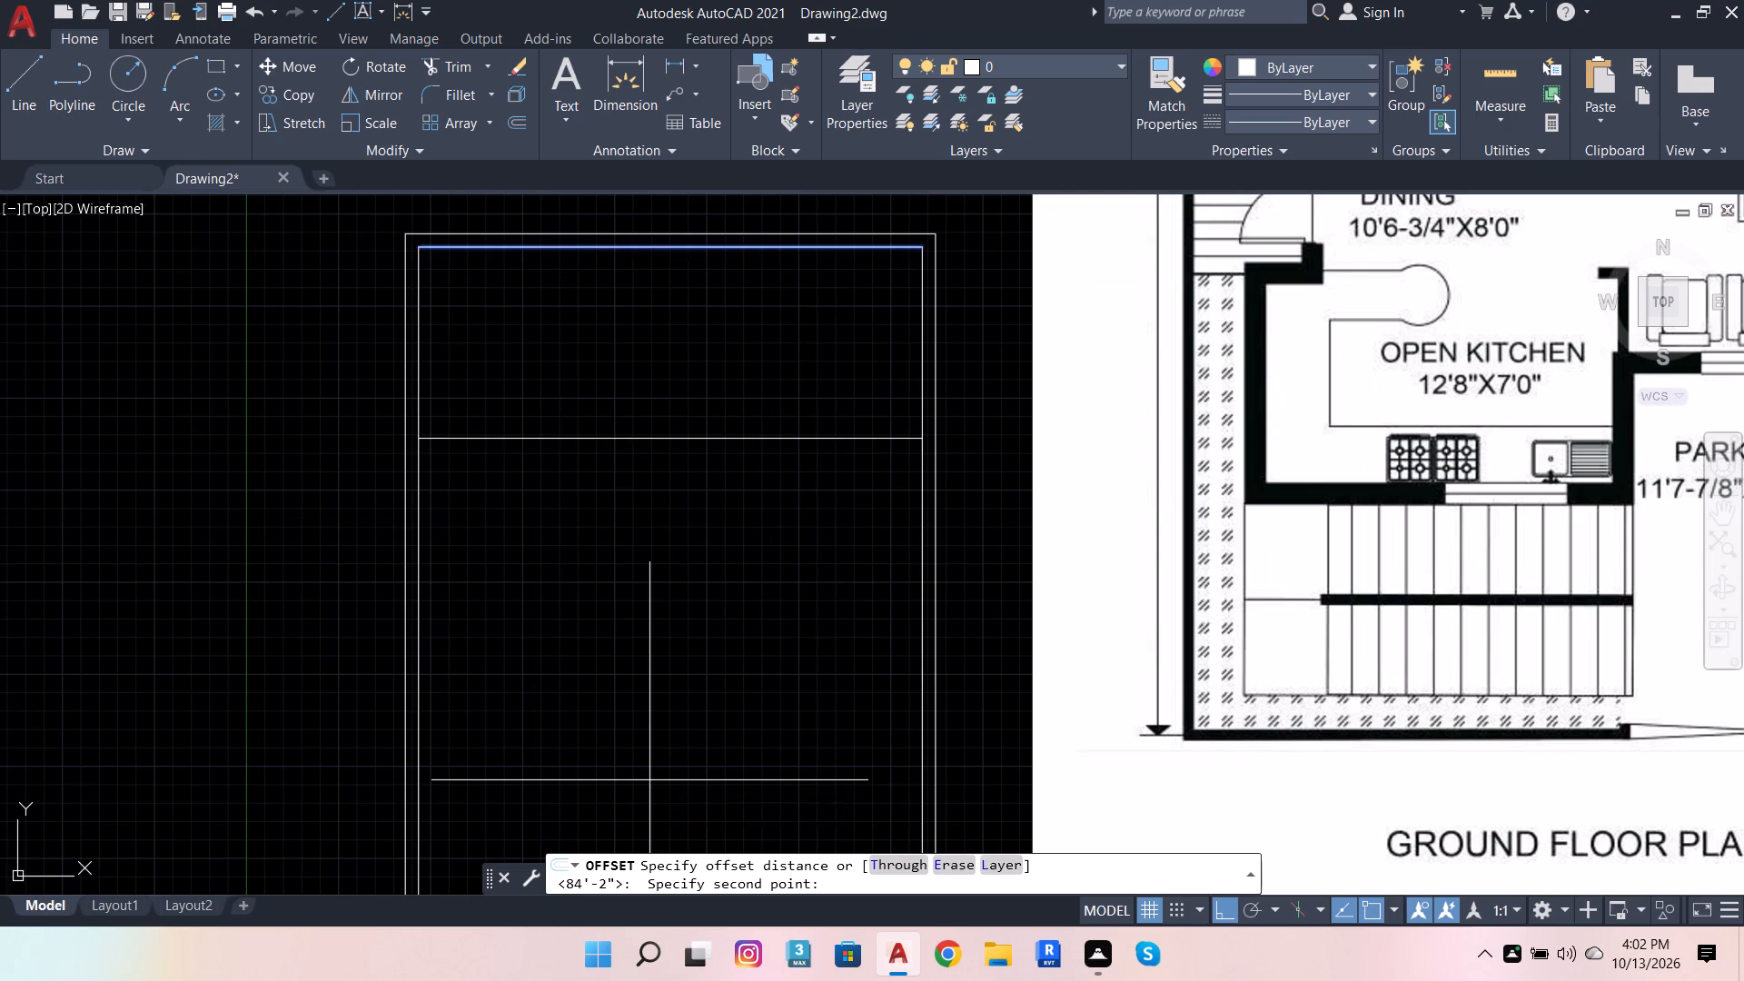
click(649, 780)
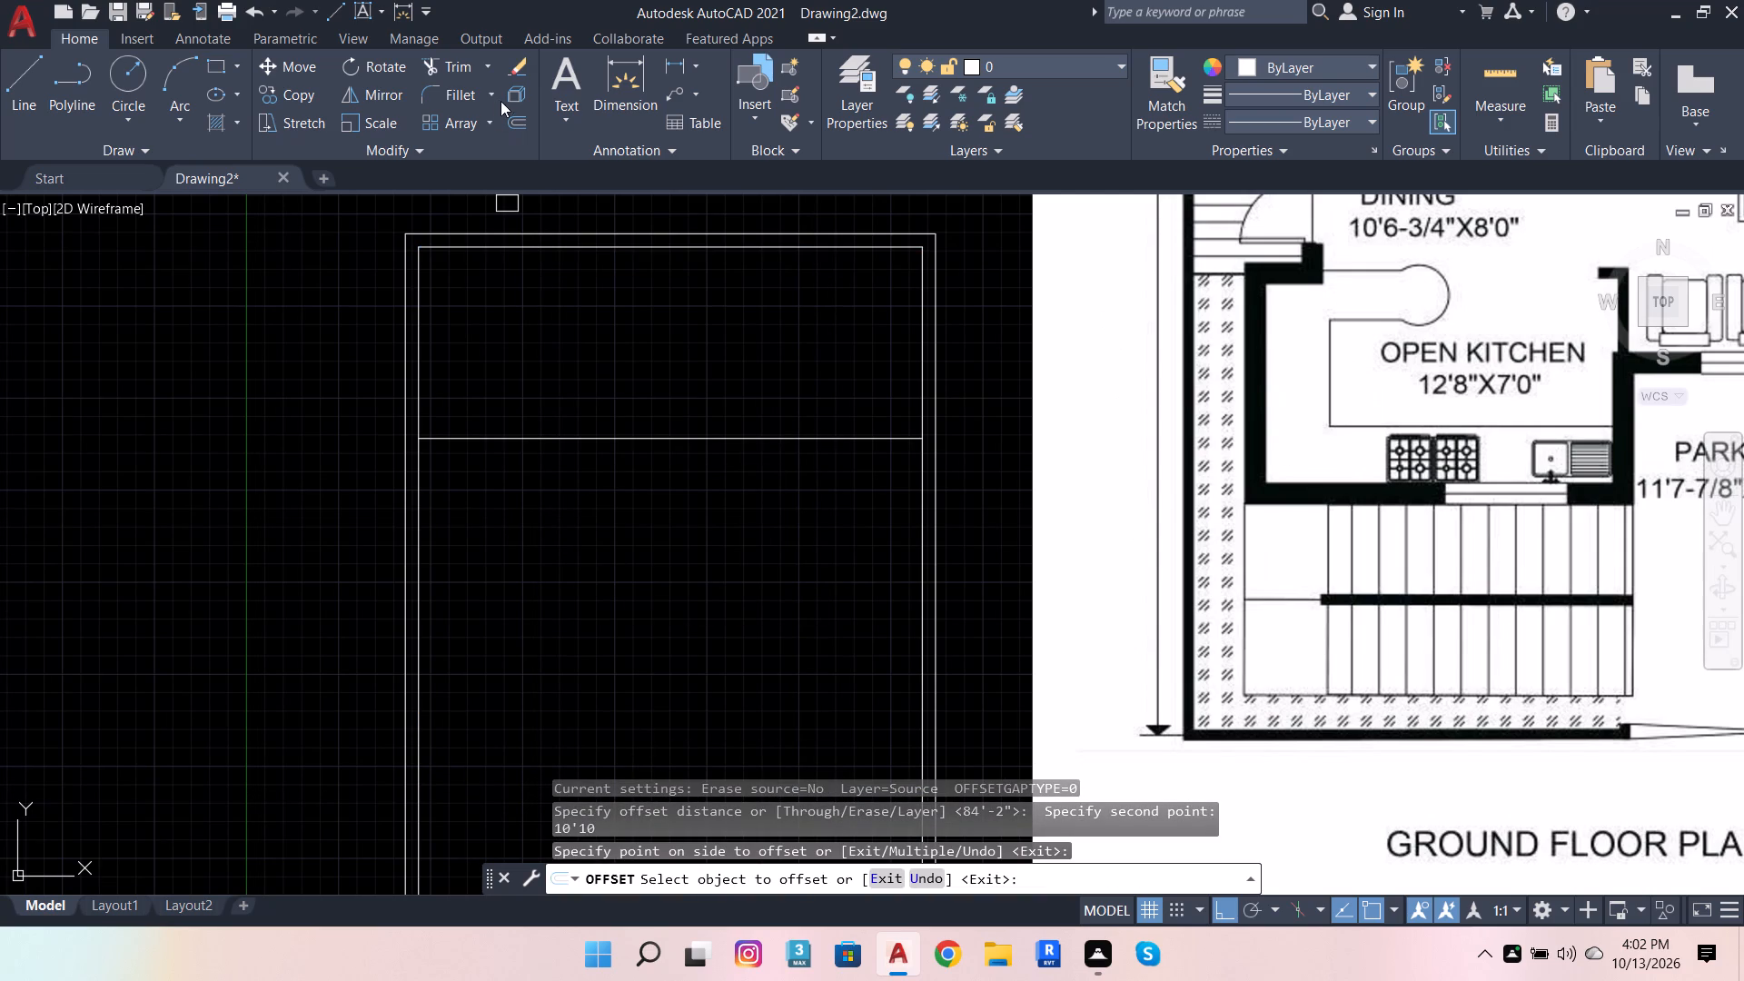
Offset the new horizontal line downward by 4.5" to form the partition's thickness.
click(520, 116)
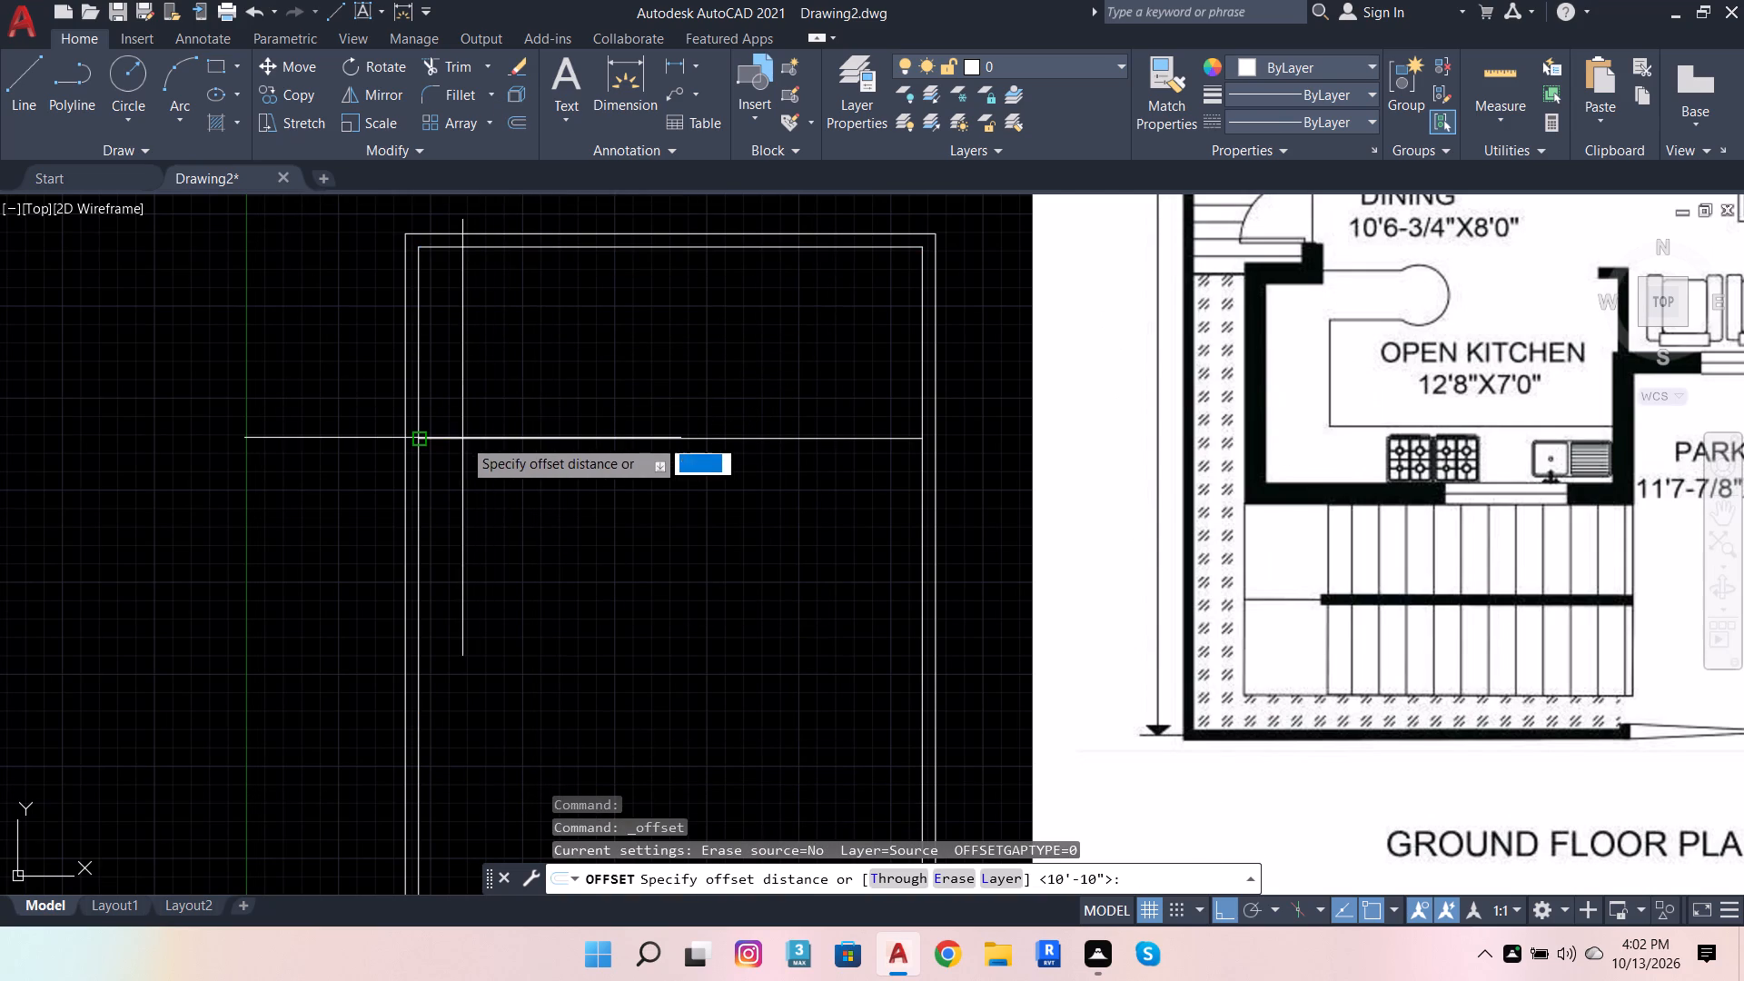
click(462, 438)
key(4)
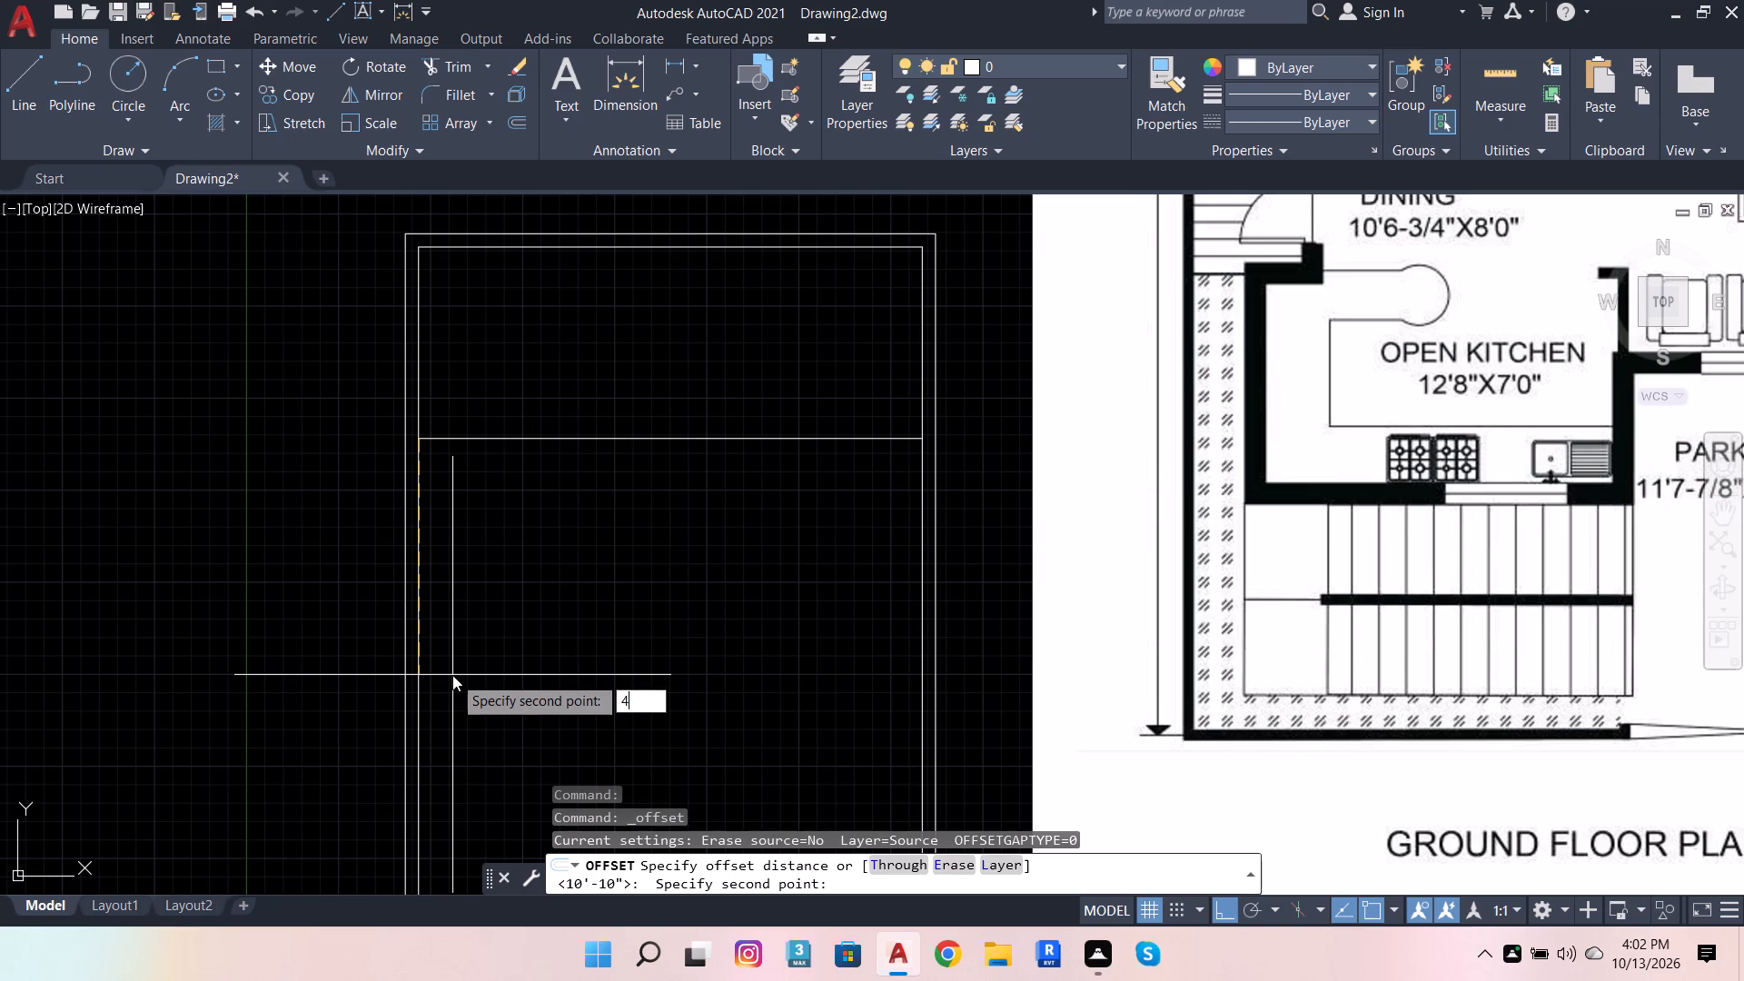
text(.5)
key(Return)
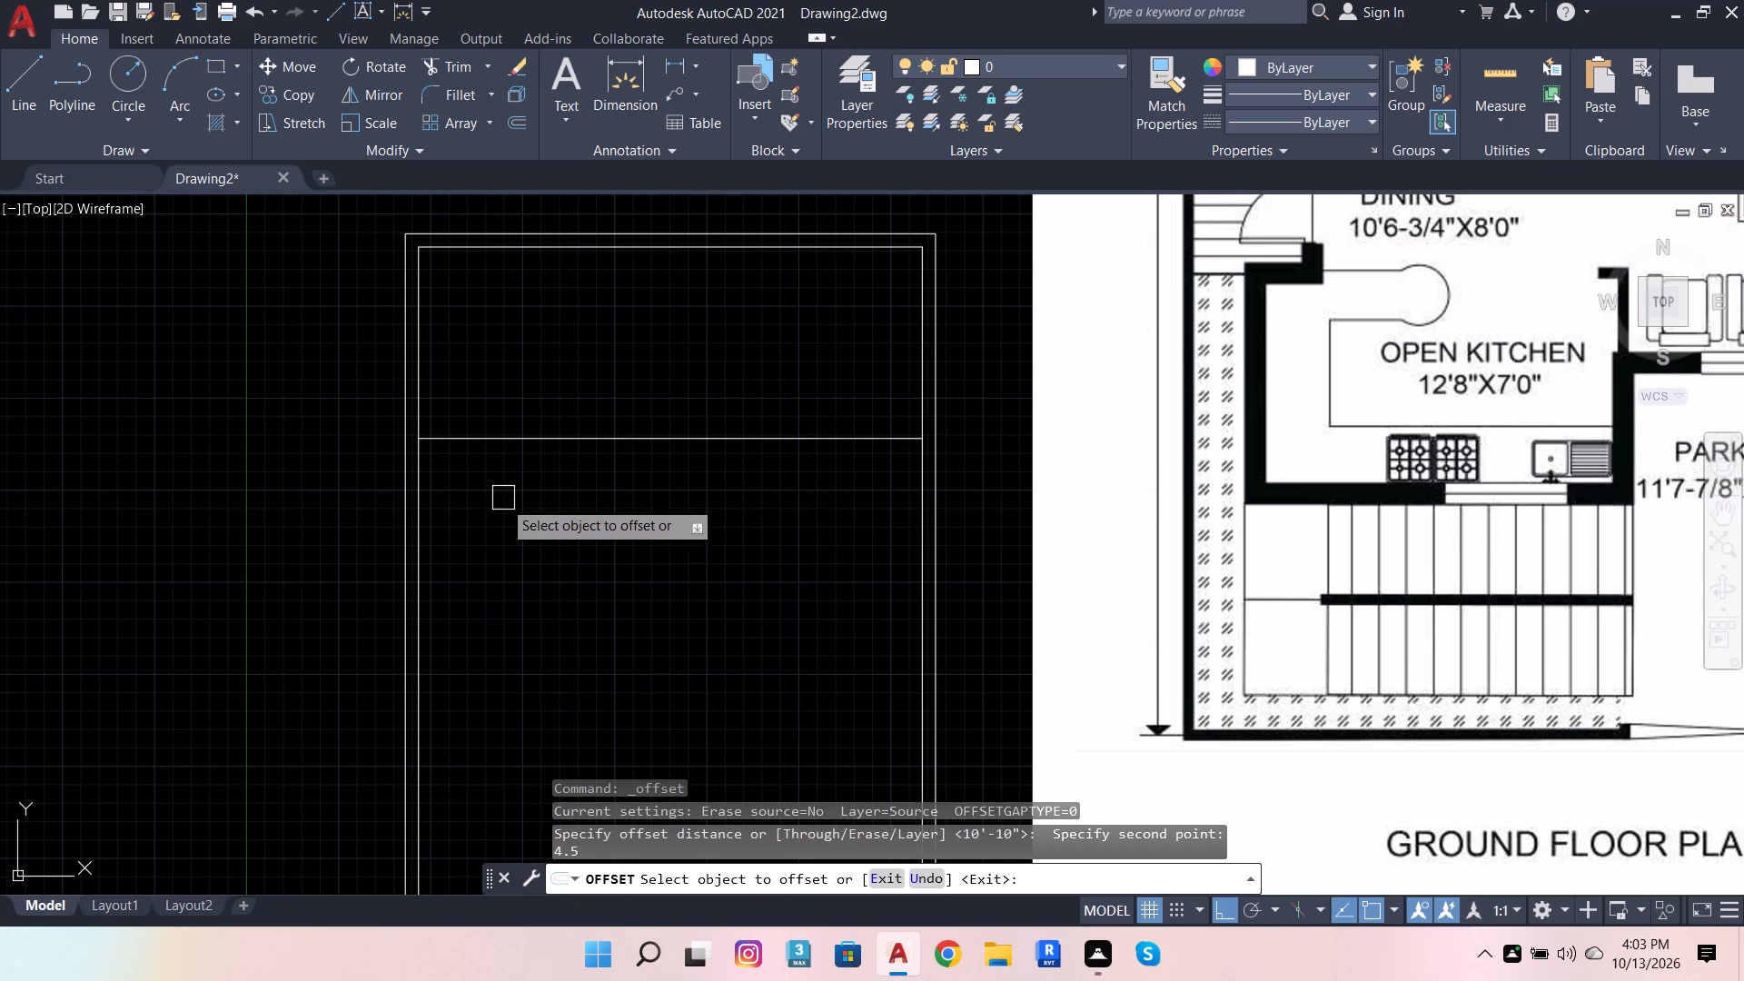
click(566, 438)
click(591, 552)
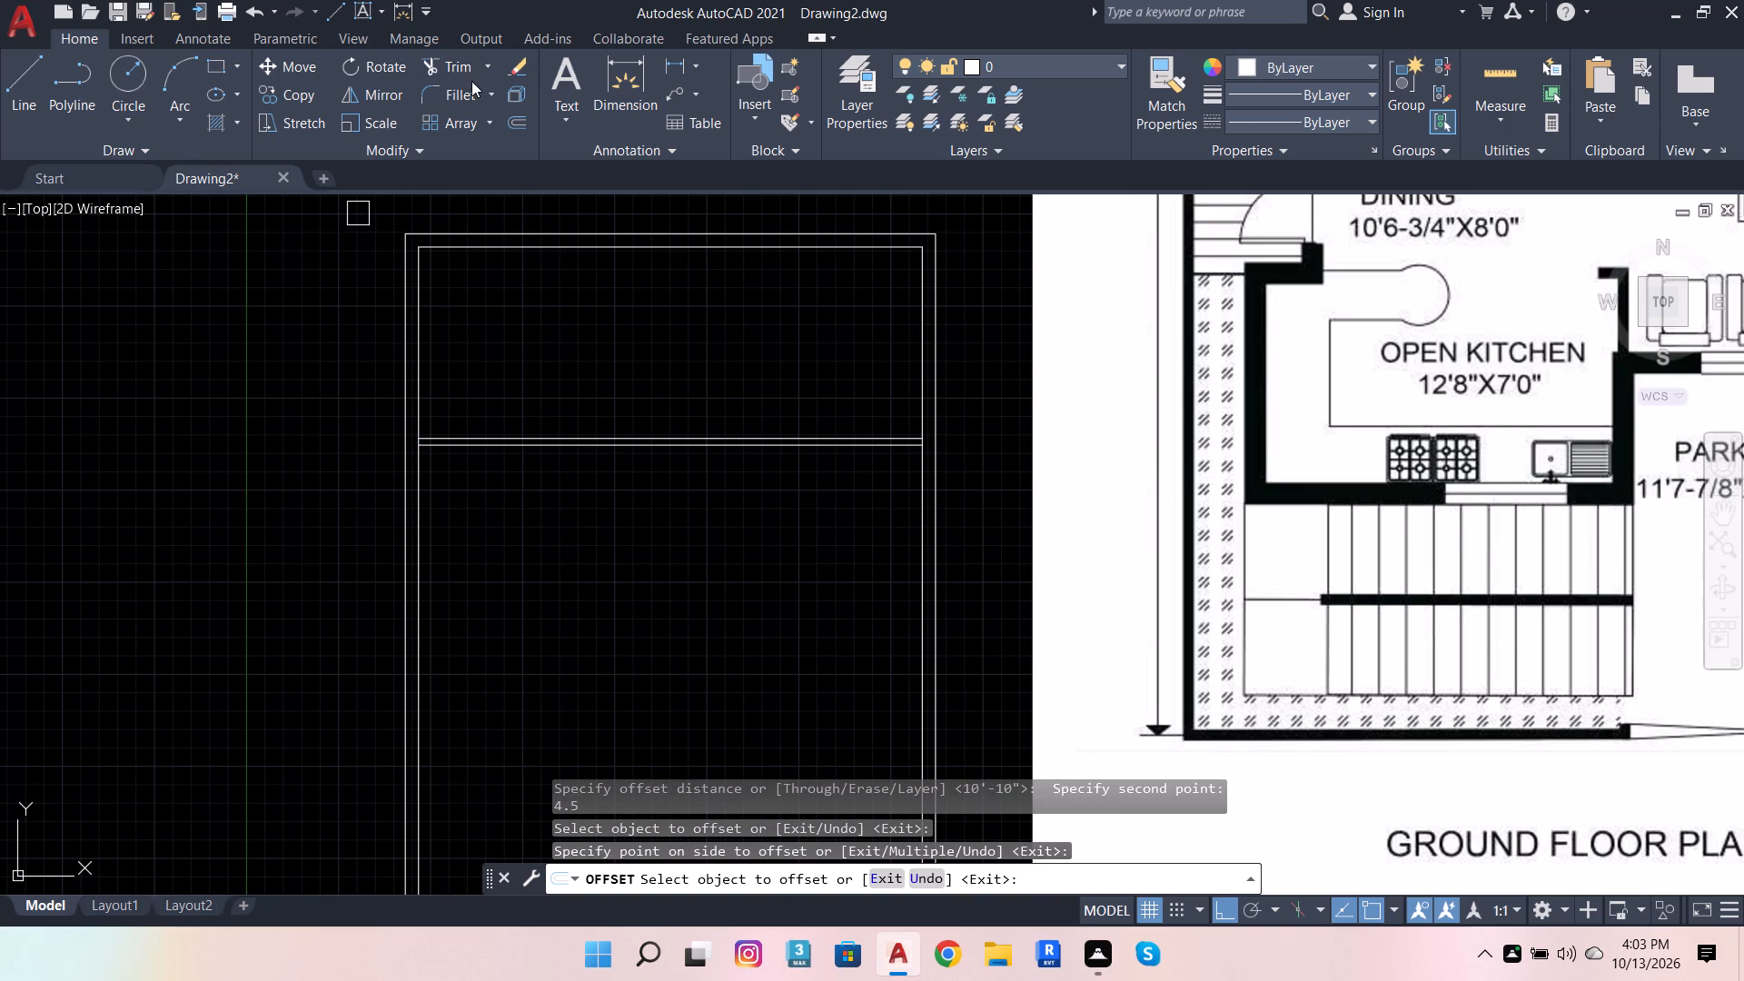
Trim the inner left wall line between the two lines of the upper horizontal partition.
click(434, 60)
scroll(421, 463, up, 3)
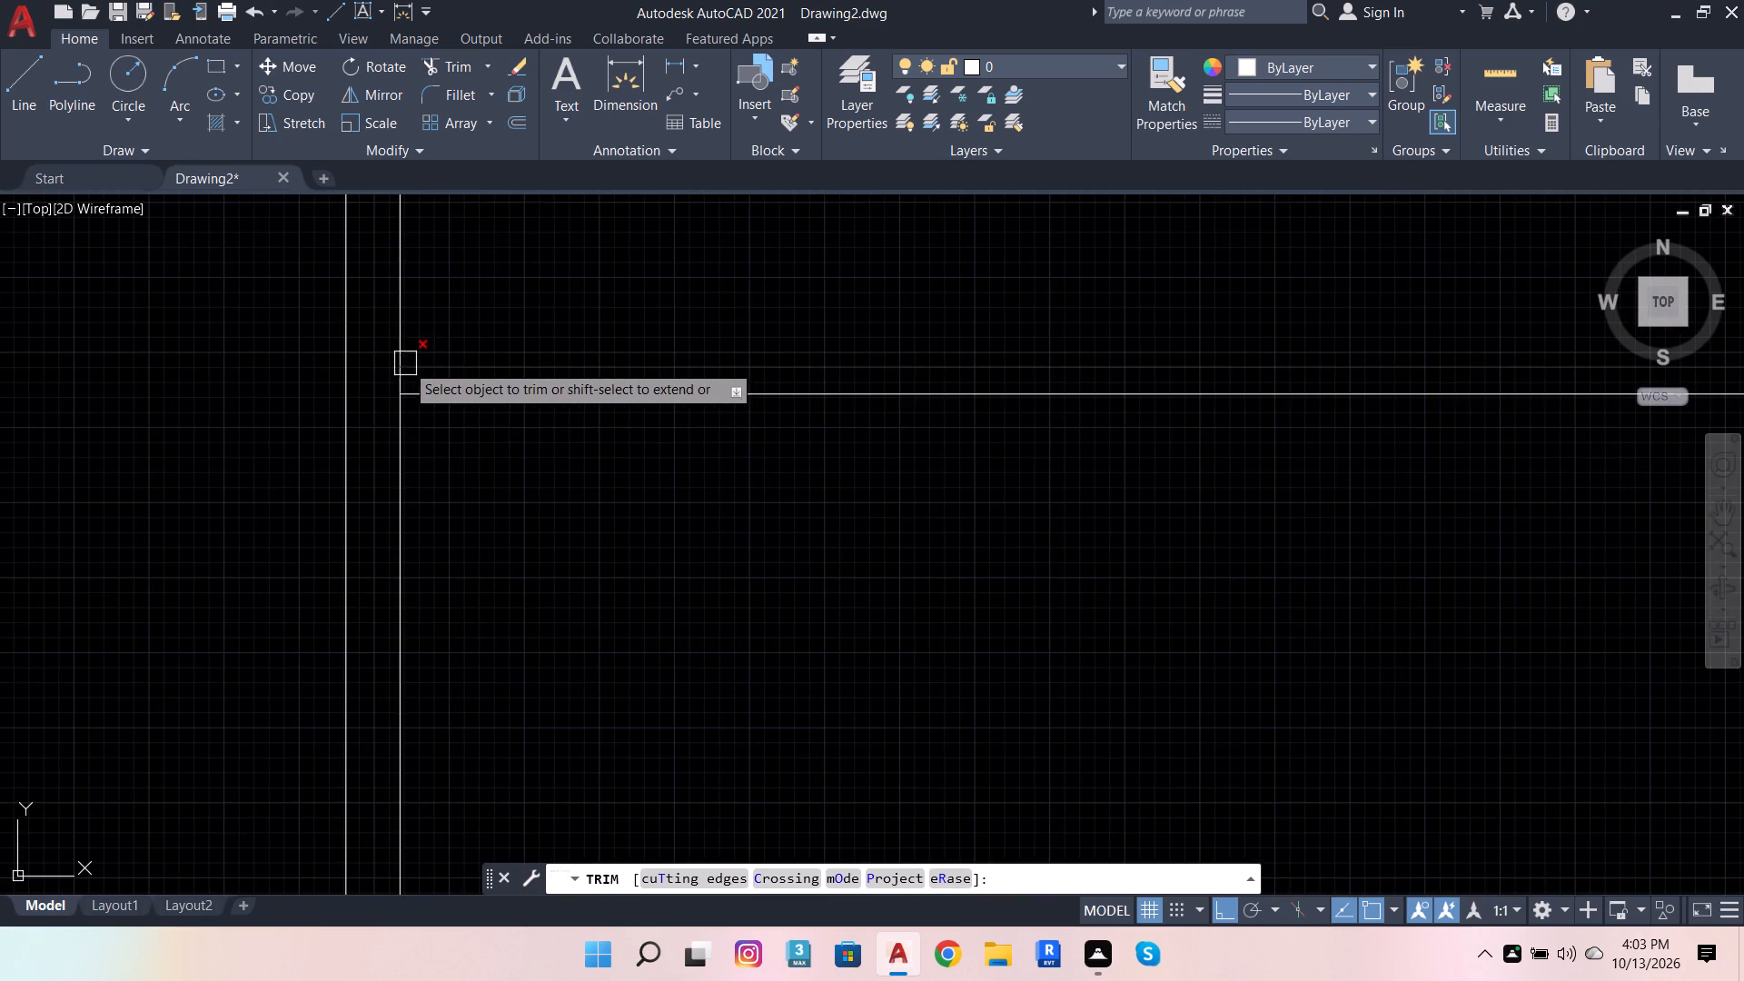
scroll(375, 401, up, 2)
click(385, 343)
click(504, 364)
scroll(432, 492, down, 5)
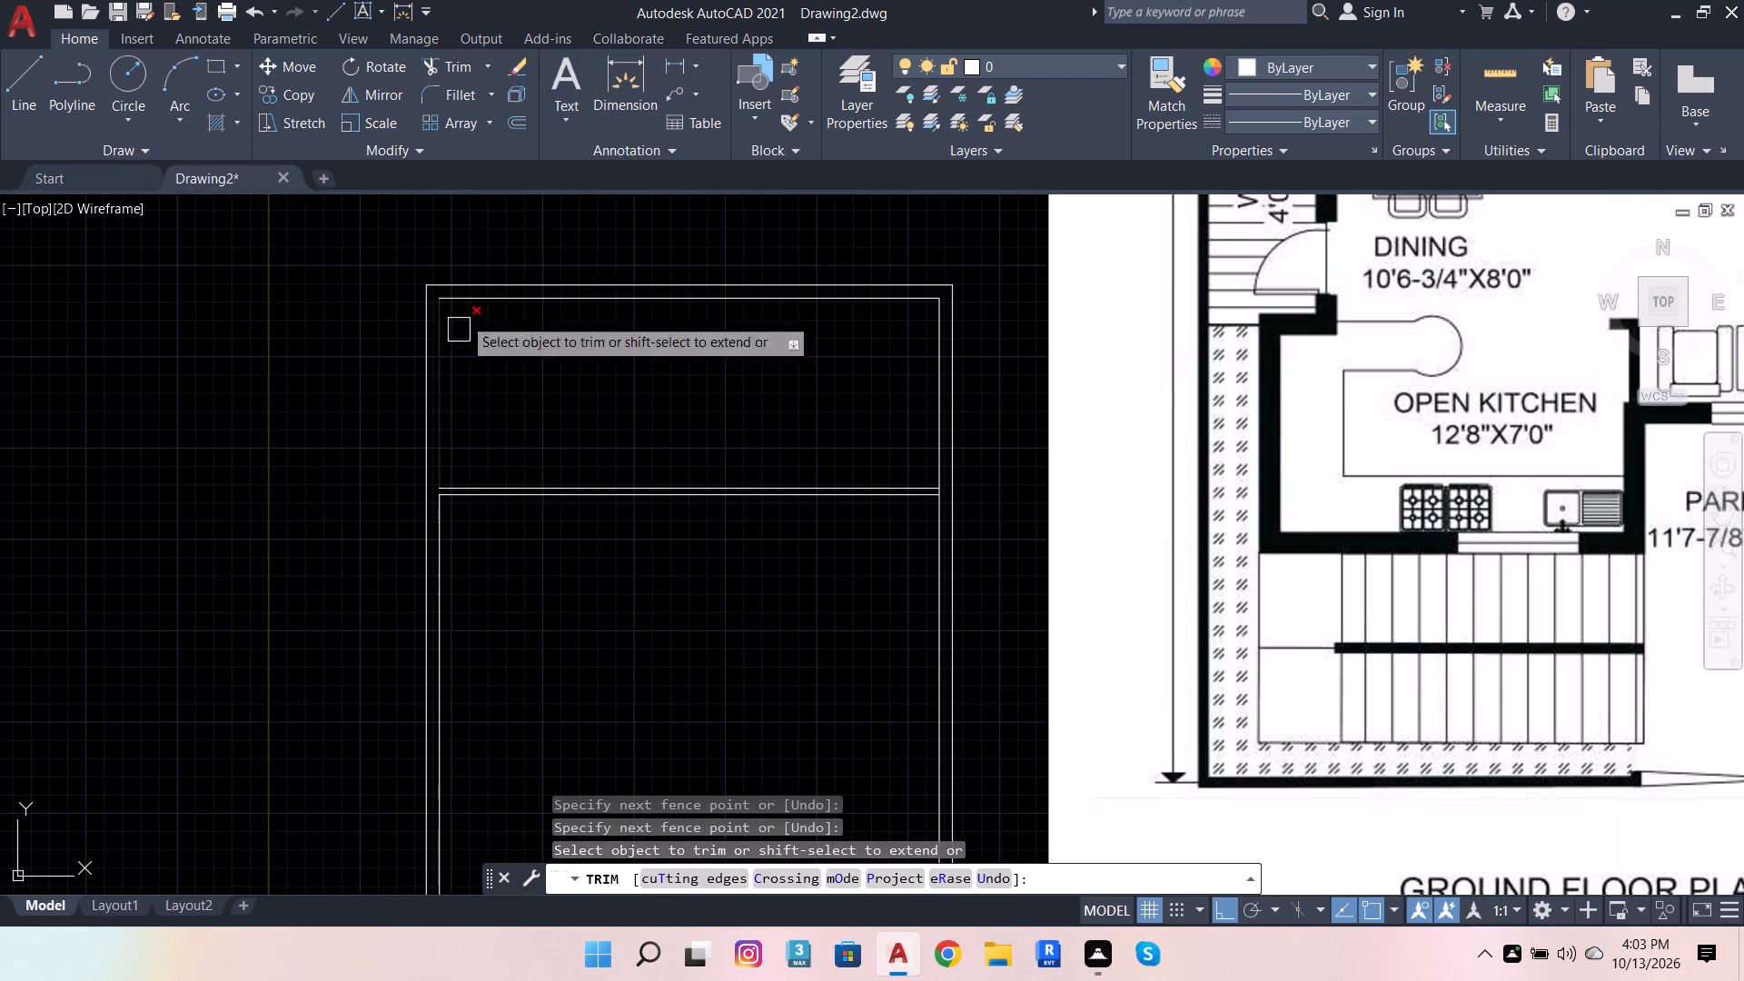
Offset the inner left wall line of the top room 12'7" to the right to place the vertical partition.
click(513, 114)
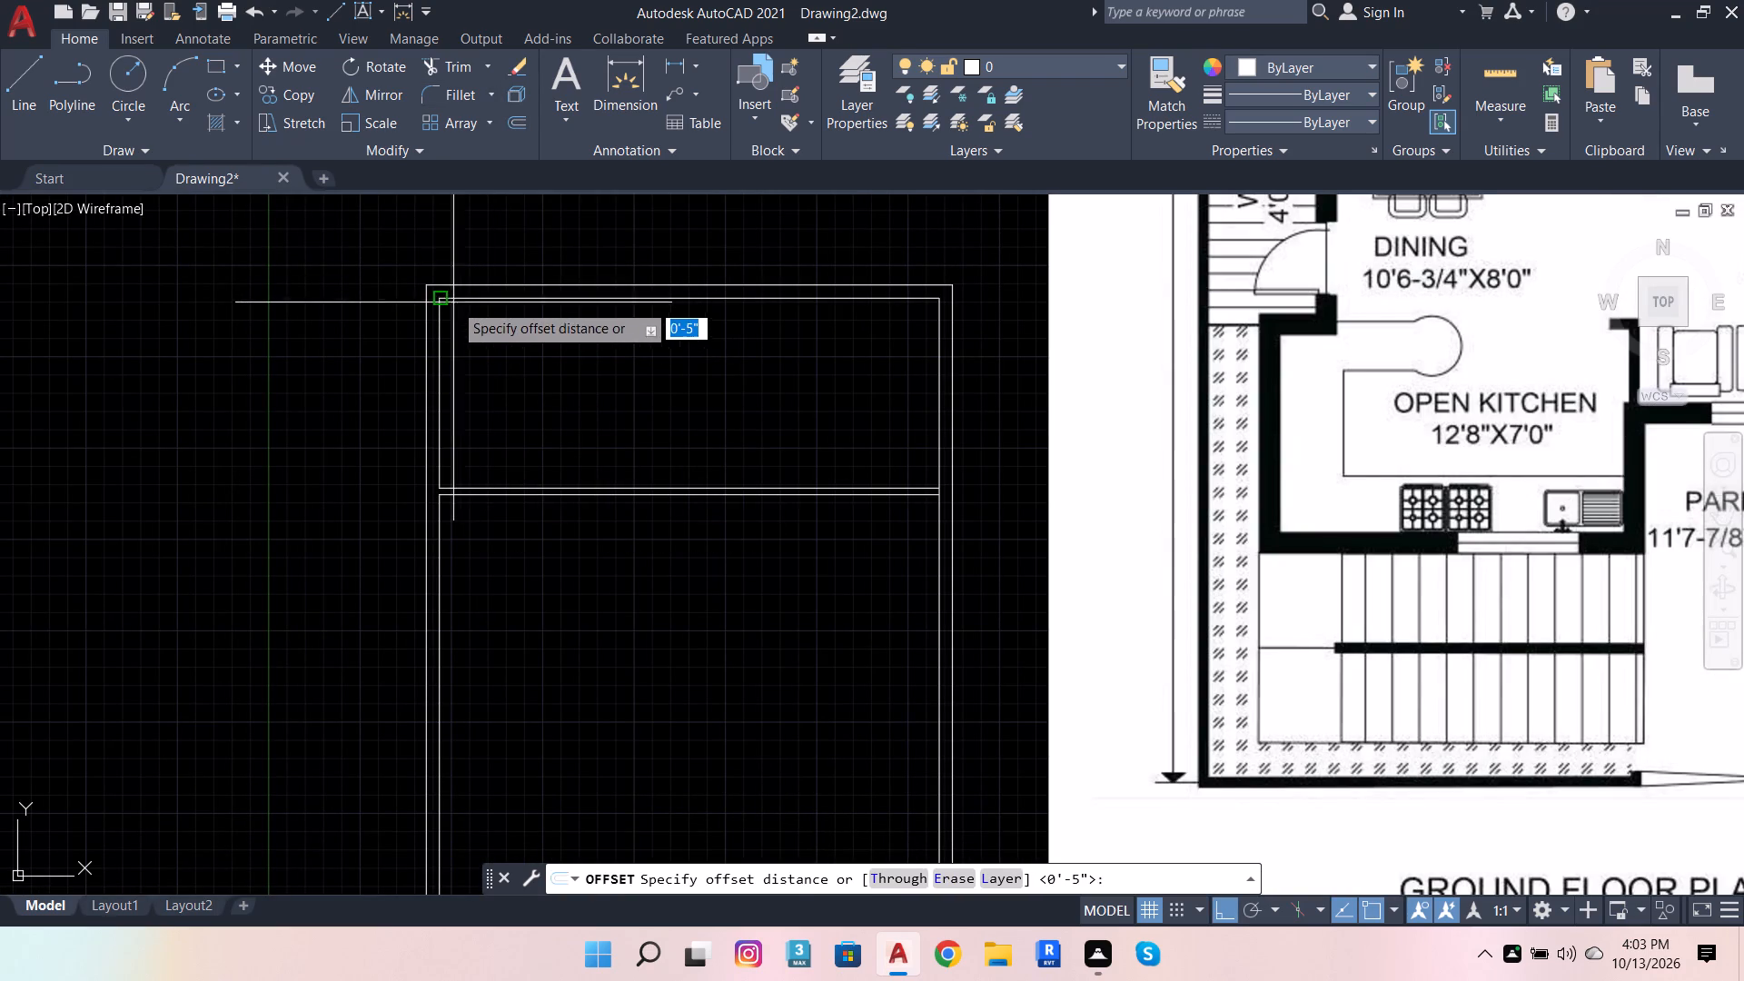
click(451, 299)
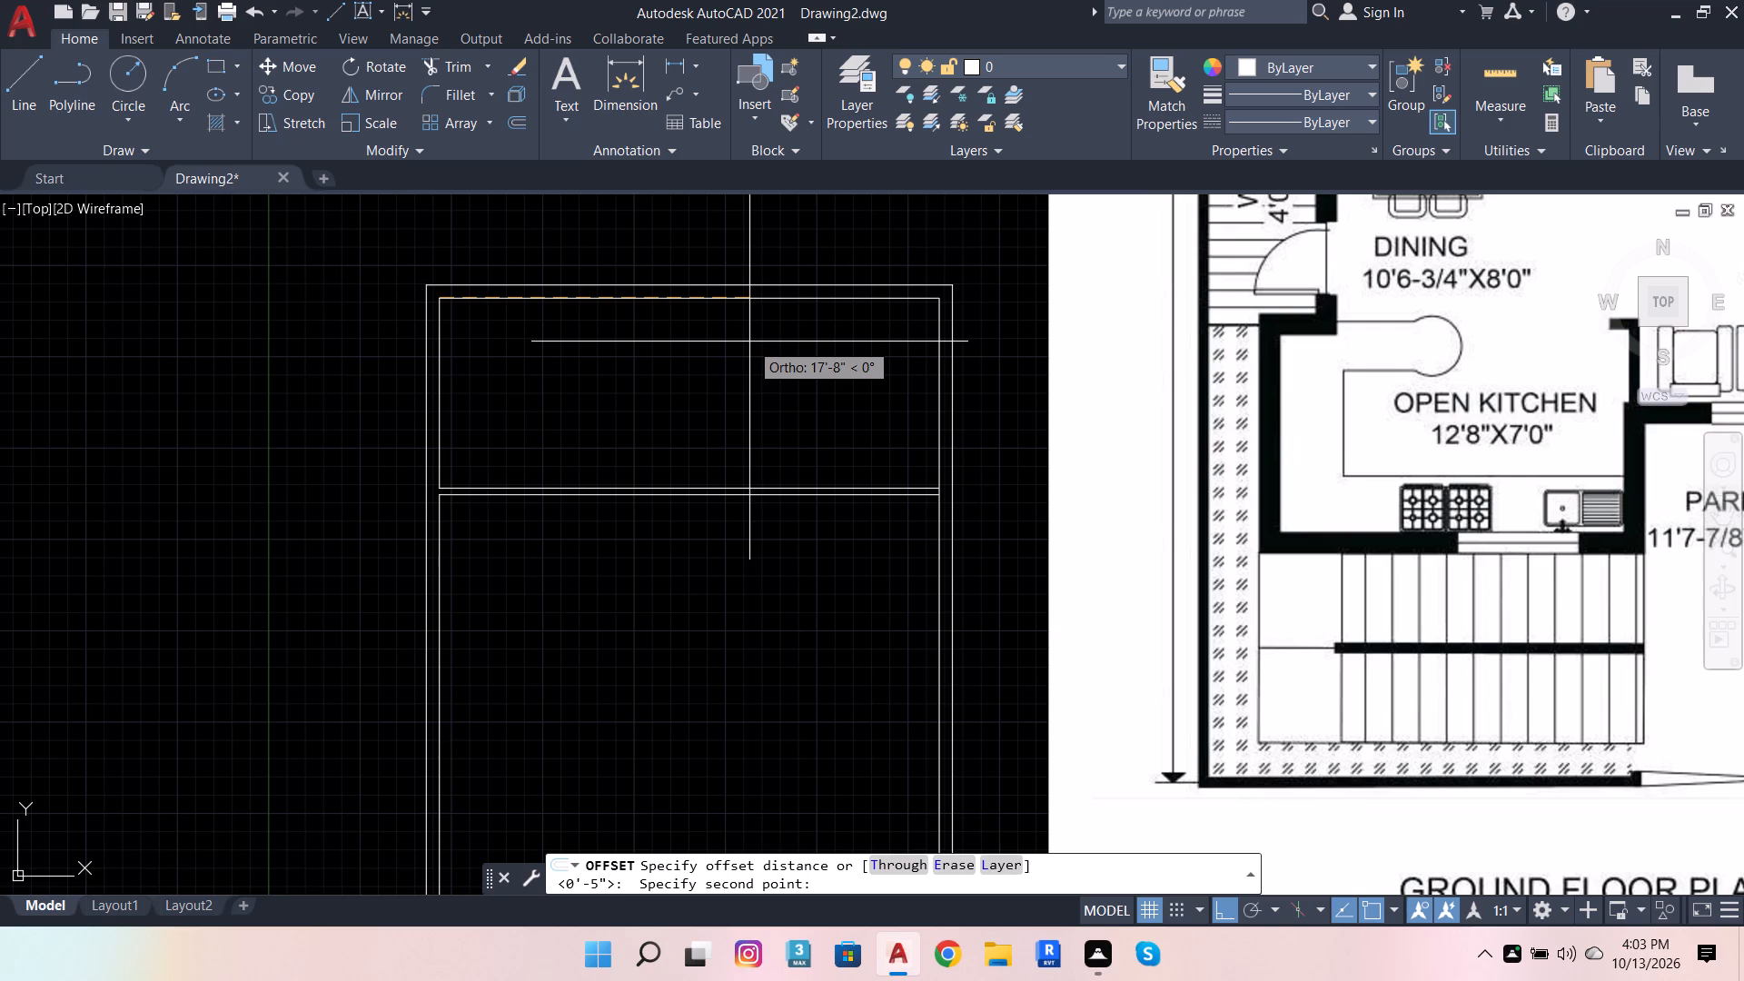
text(12'7)
key(Return)
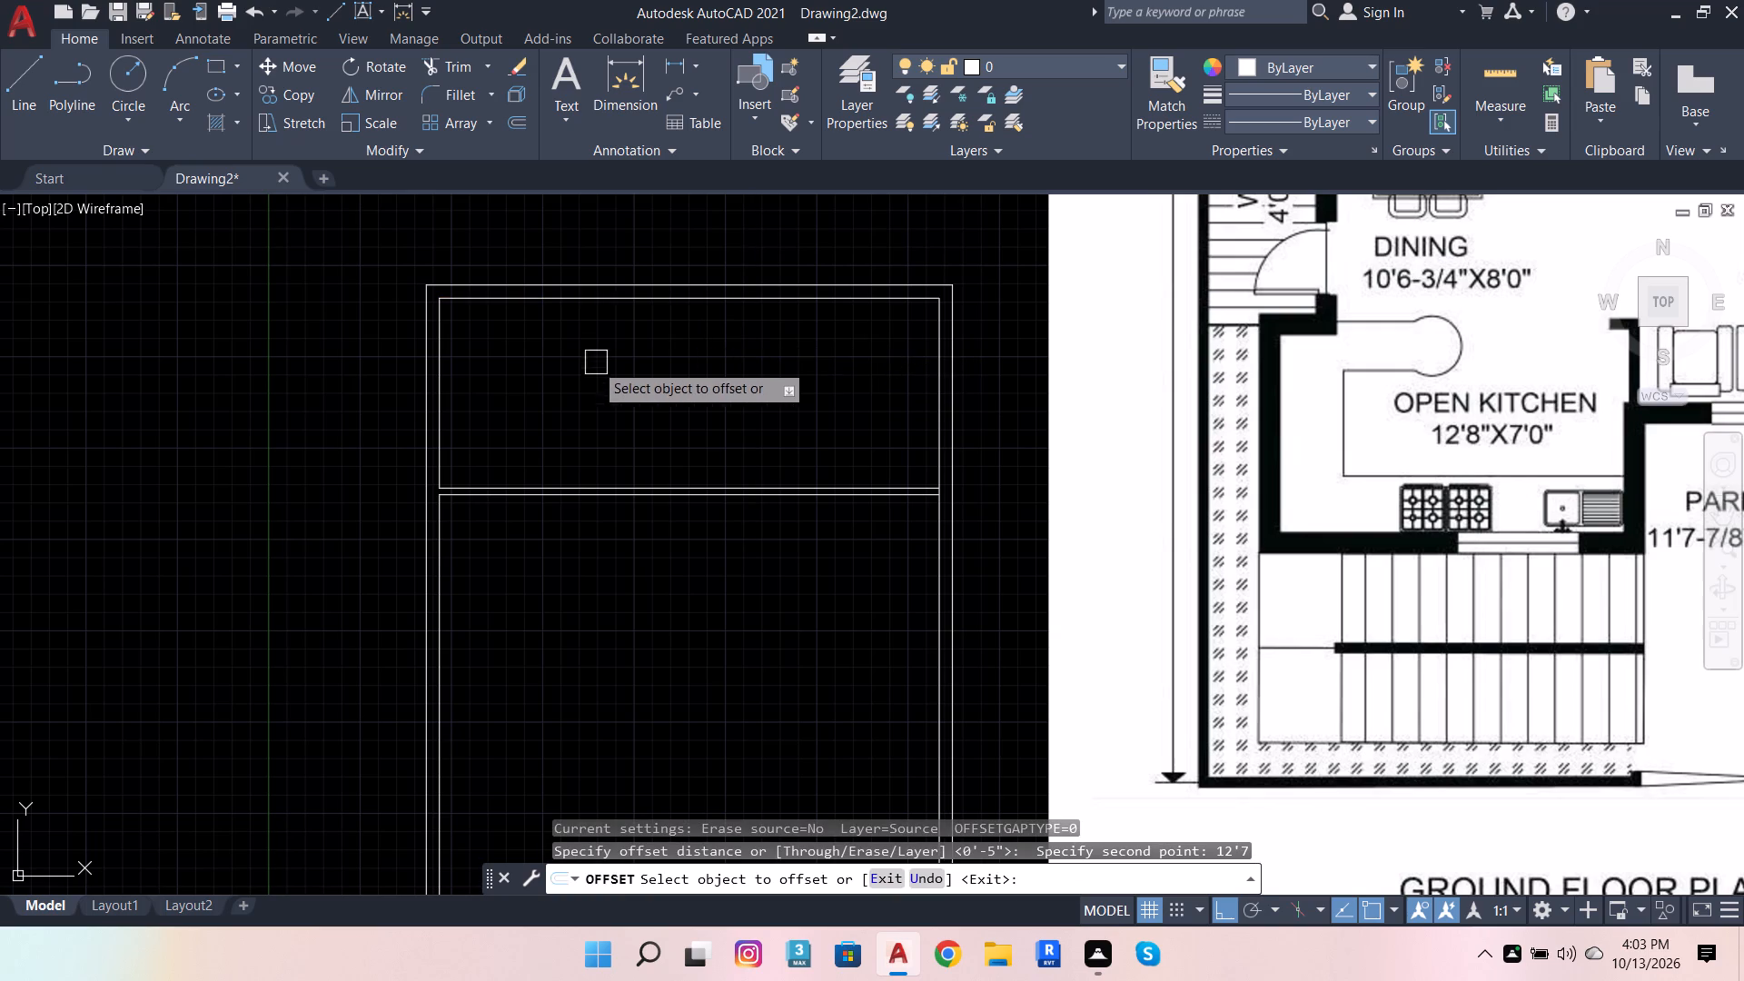
click(451, 348)
click(619, 354)
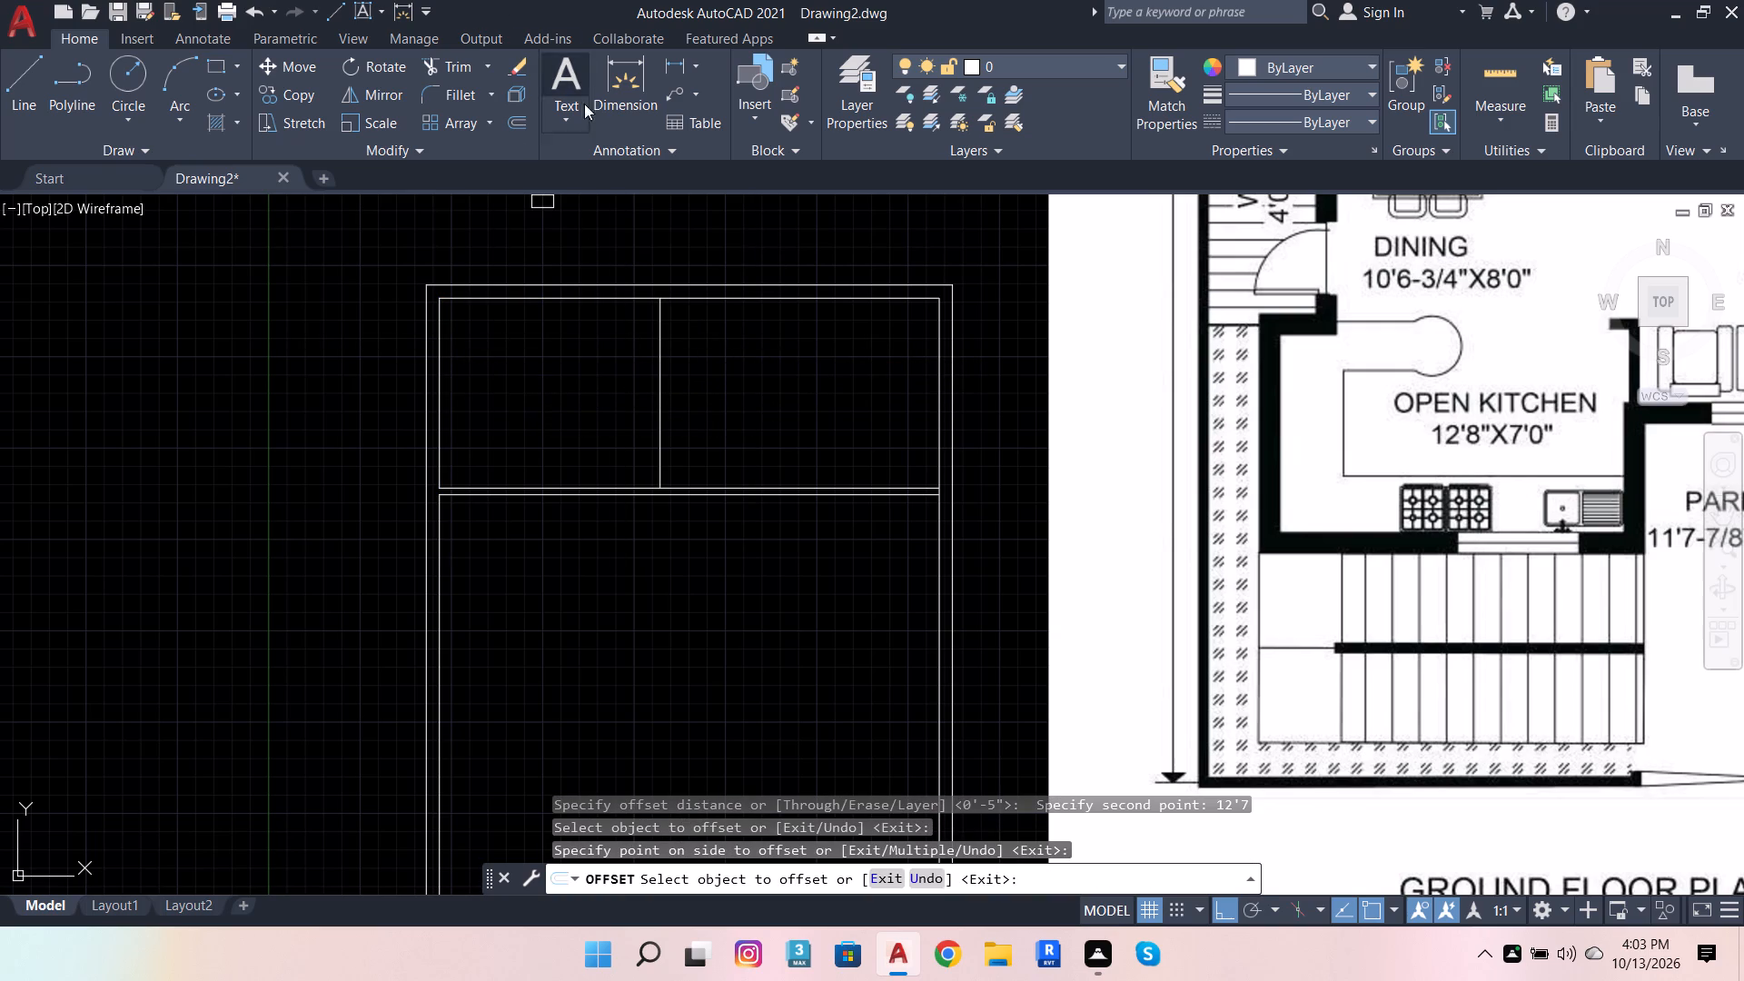
Offset the new vertical line 4.5" to the right to form the partition's thickness.
click(515, 115)
click(651, 302)
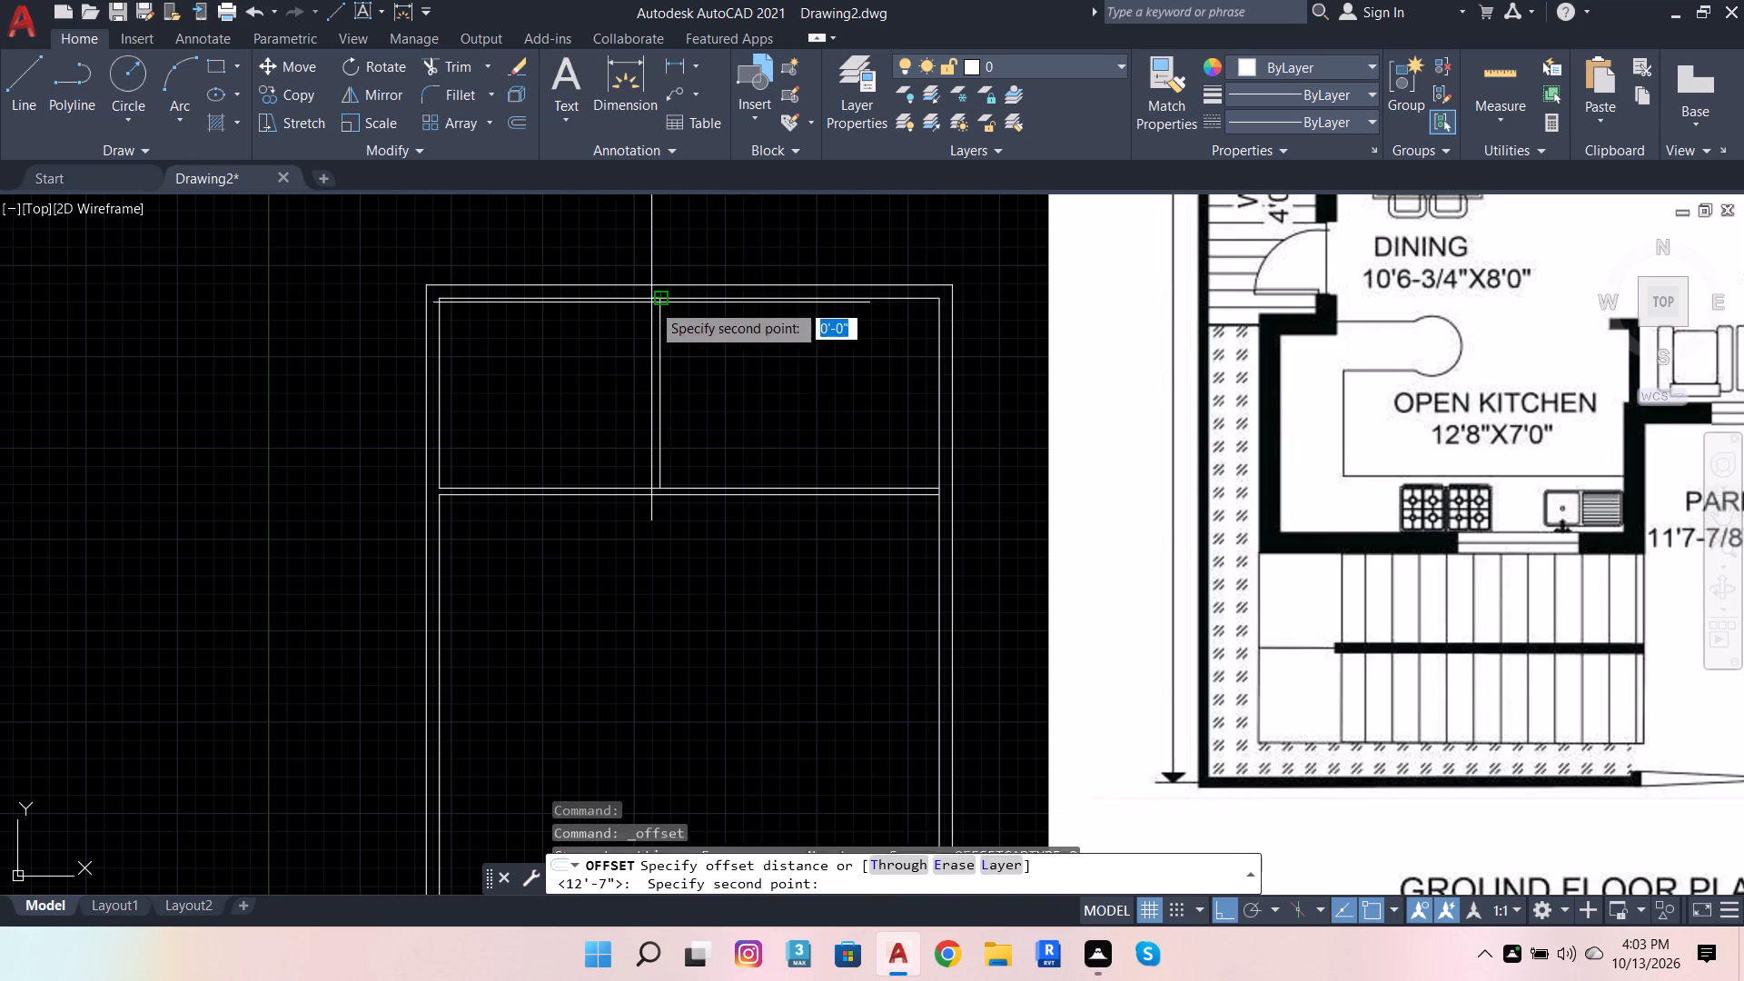
text(4.5)
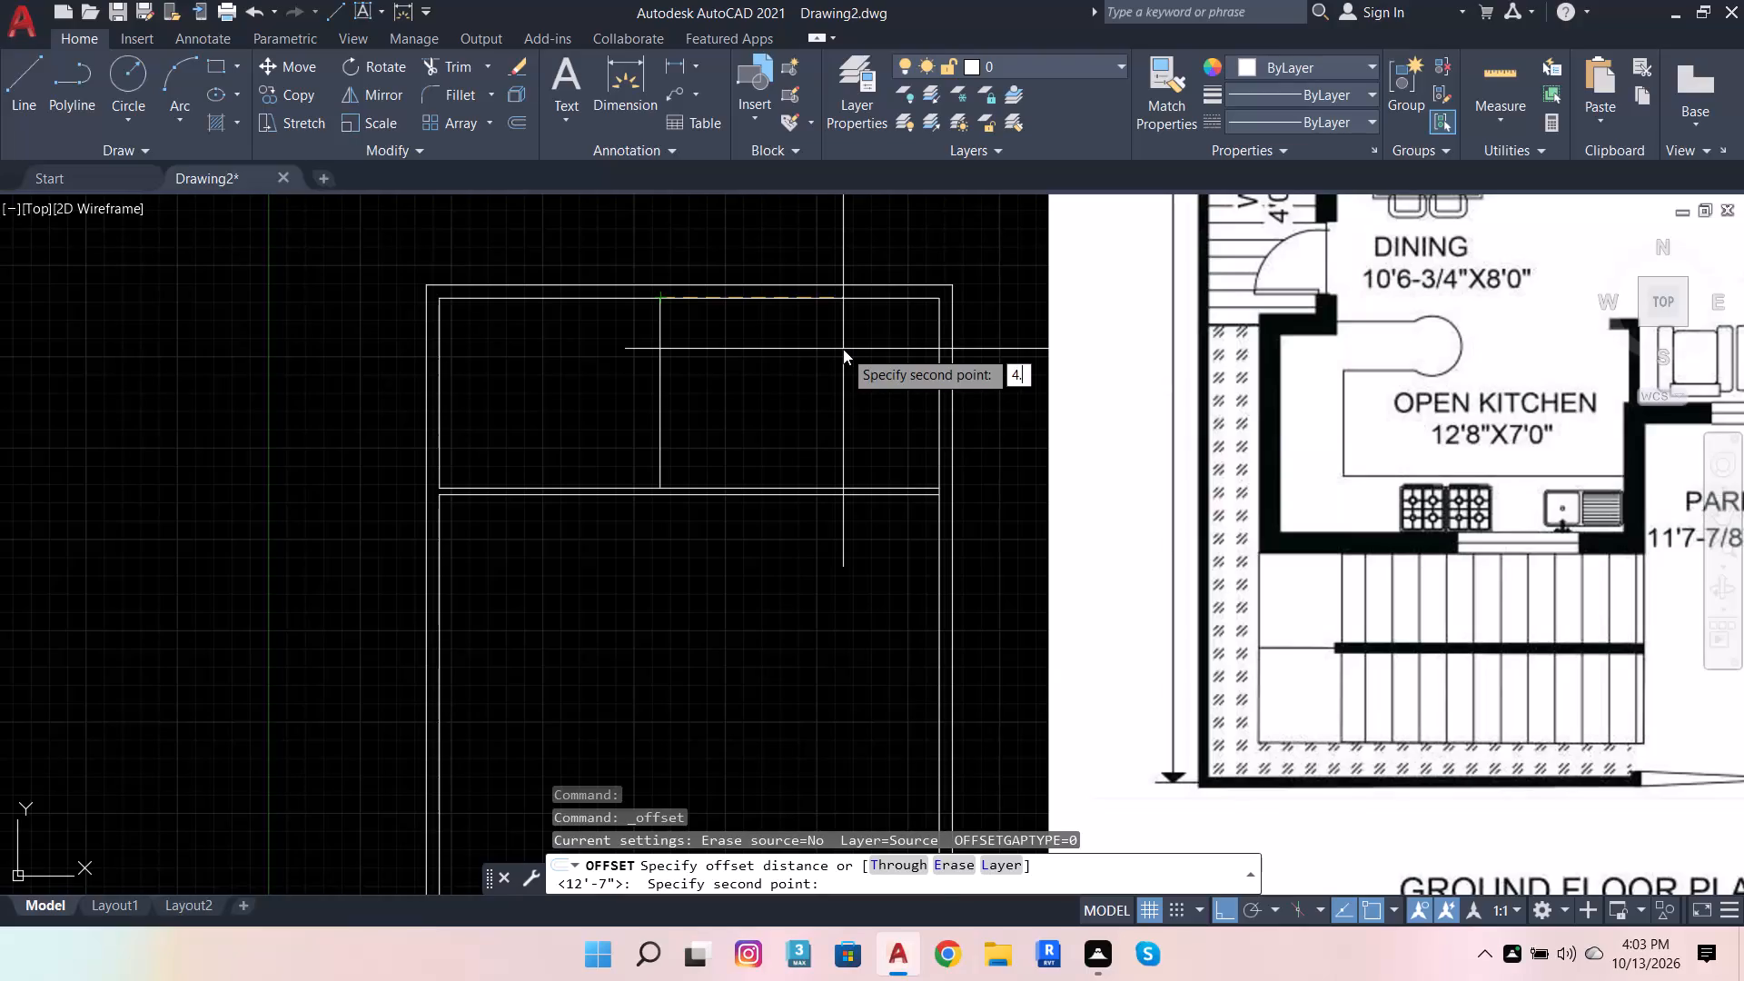
key(Return)
click(662, 328)
click(684, 342)
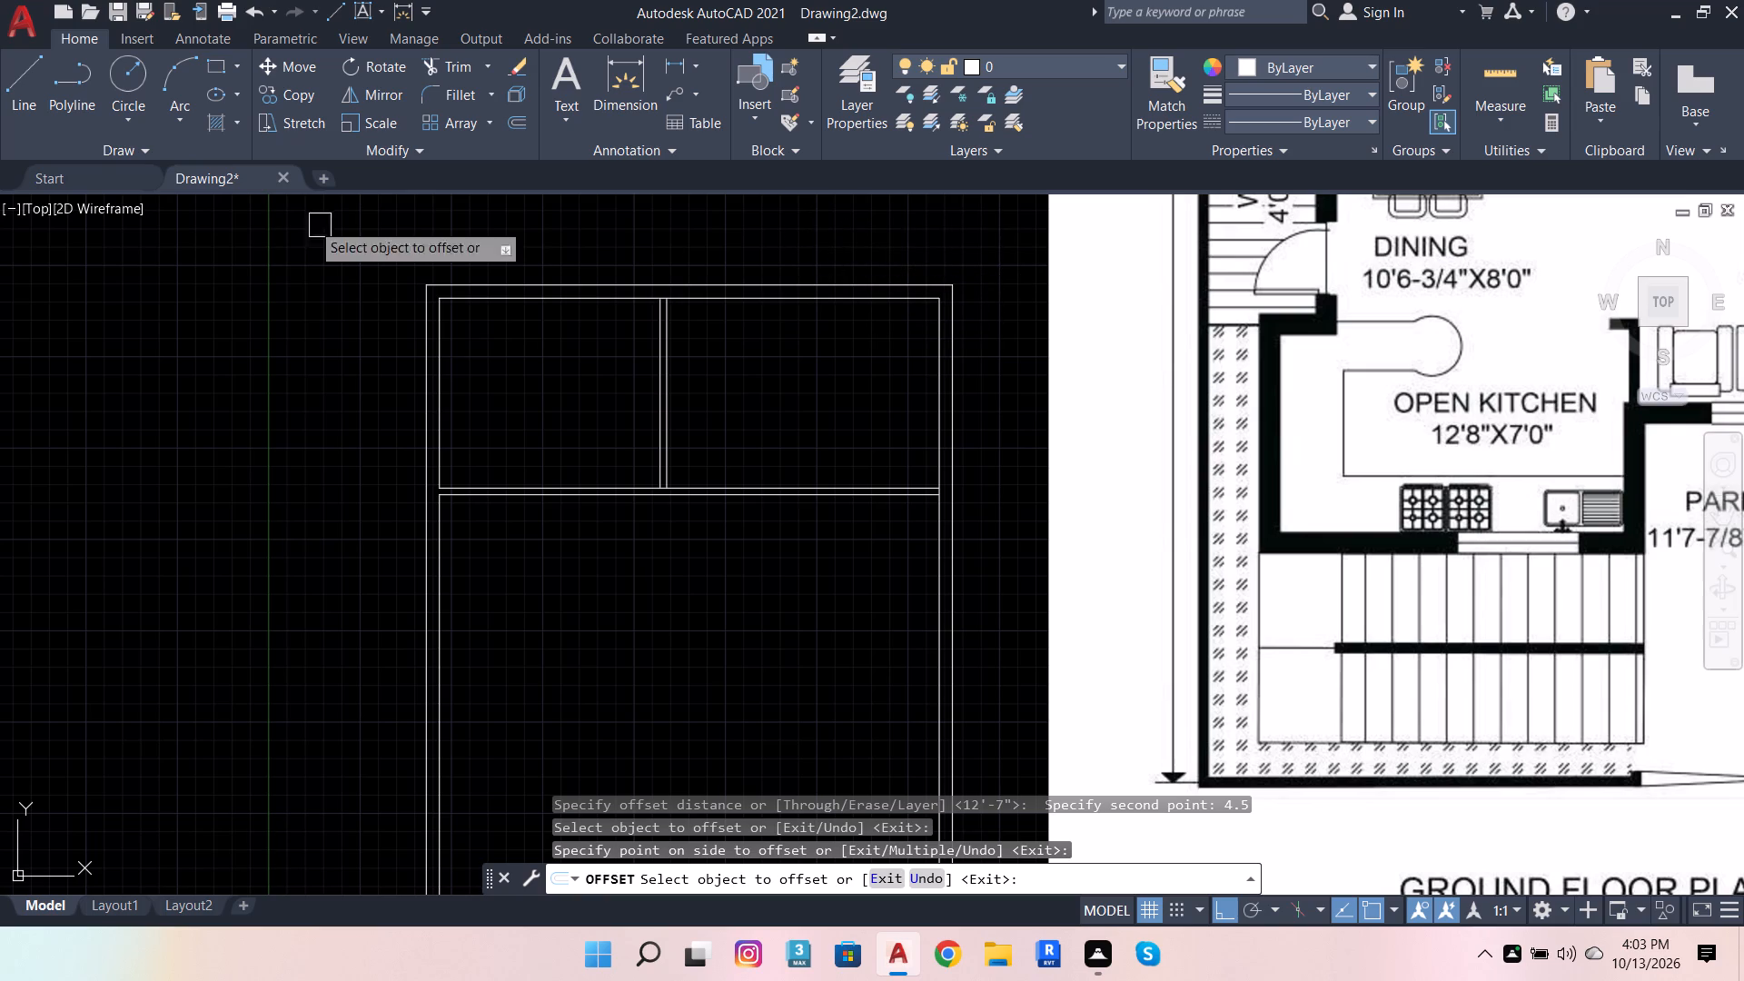
Trim the inner top wall line between the two vertical partition lines.
click(454, 72)
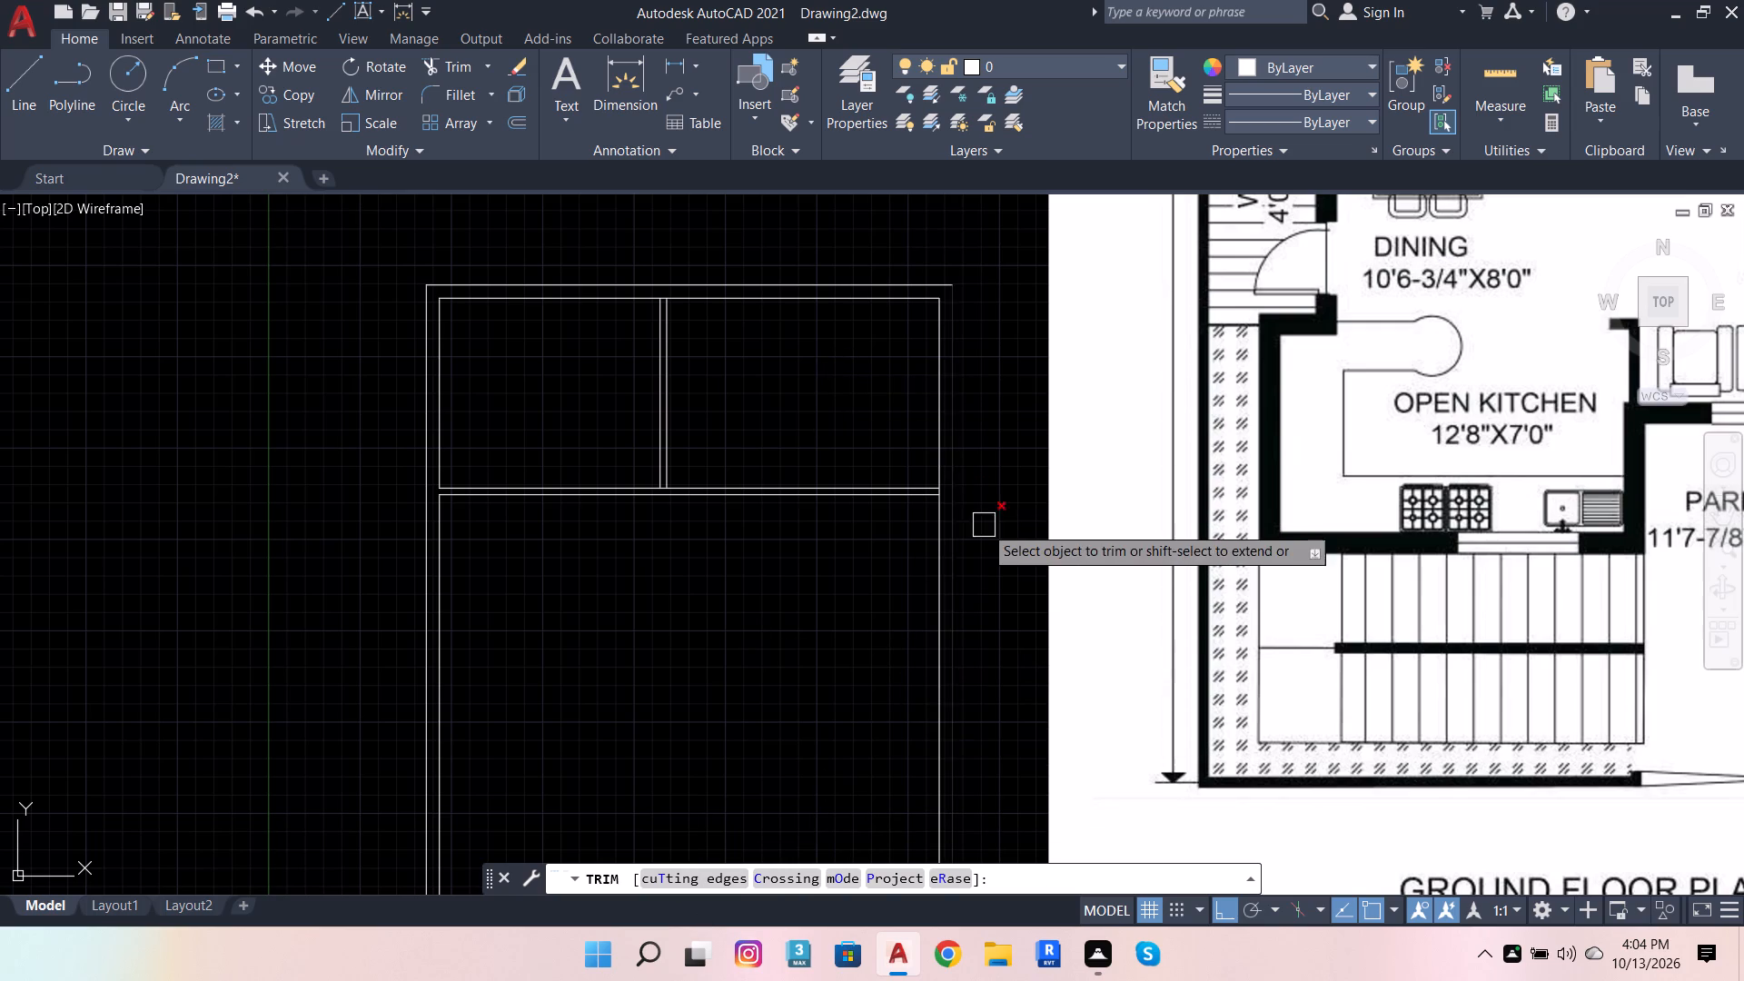
scroll(966, 532, up, 1)
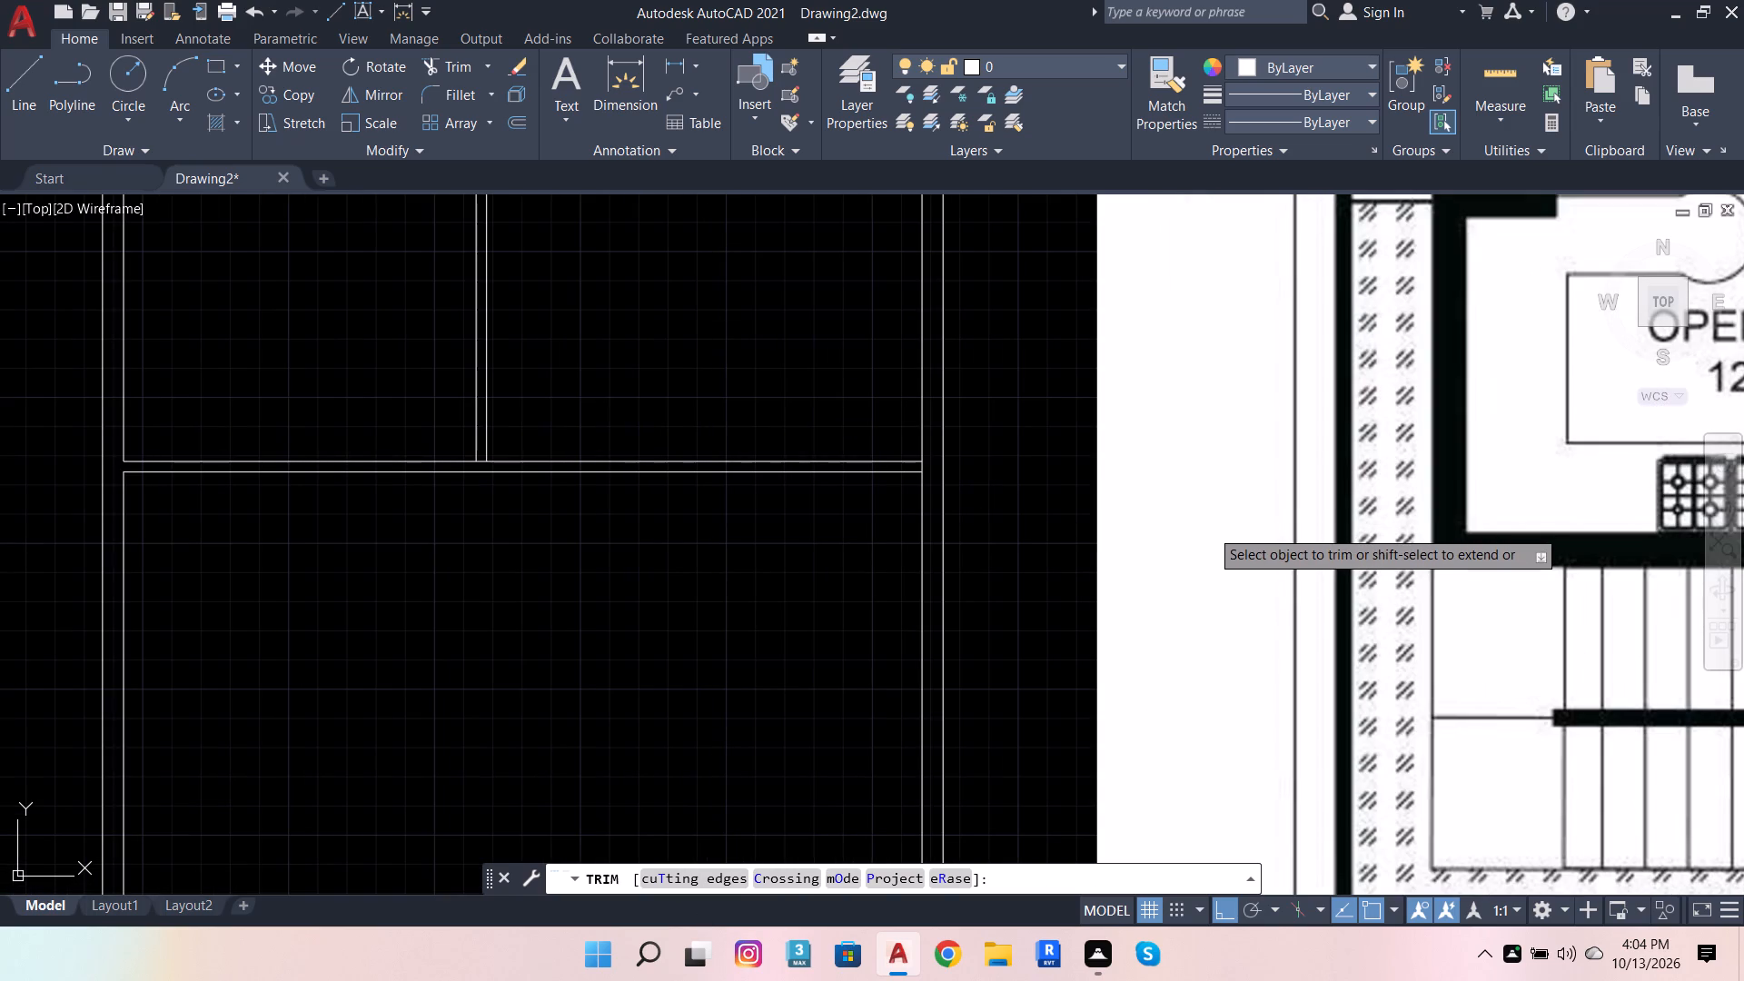
scroll(980, 719, down, 2)
scroll(744, 458, up, 3)
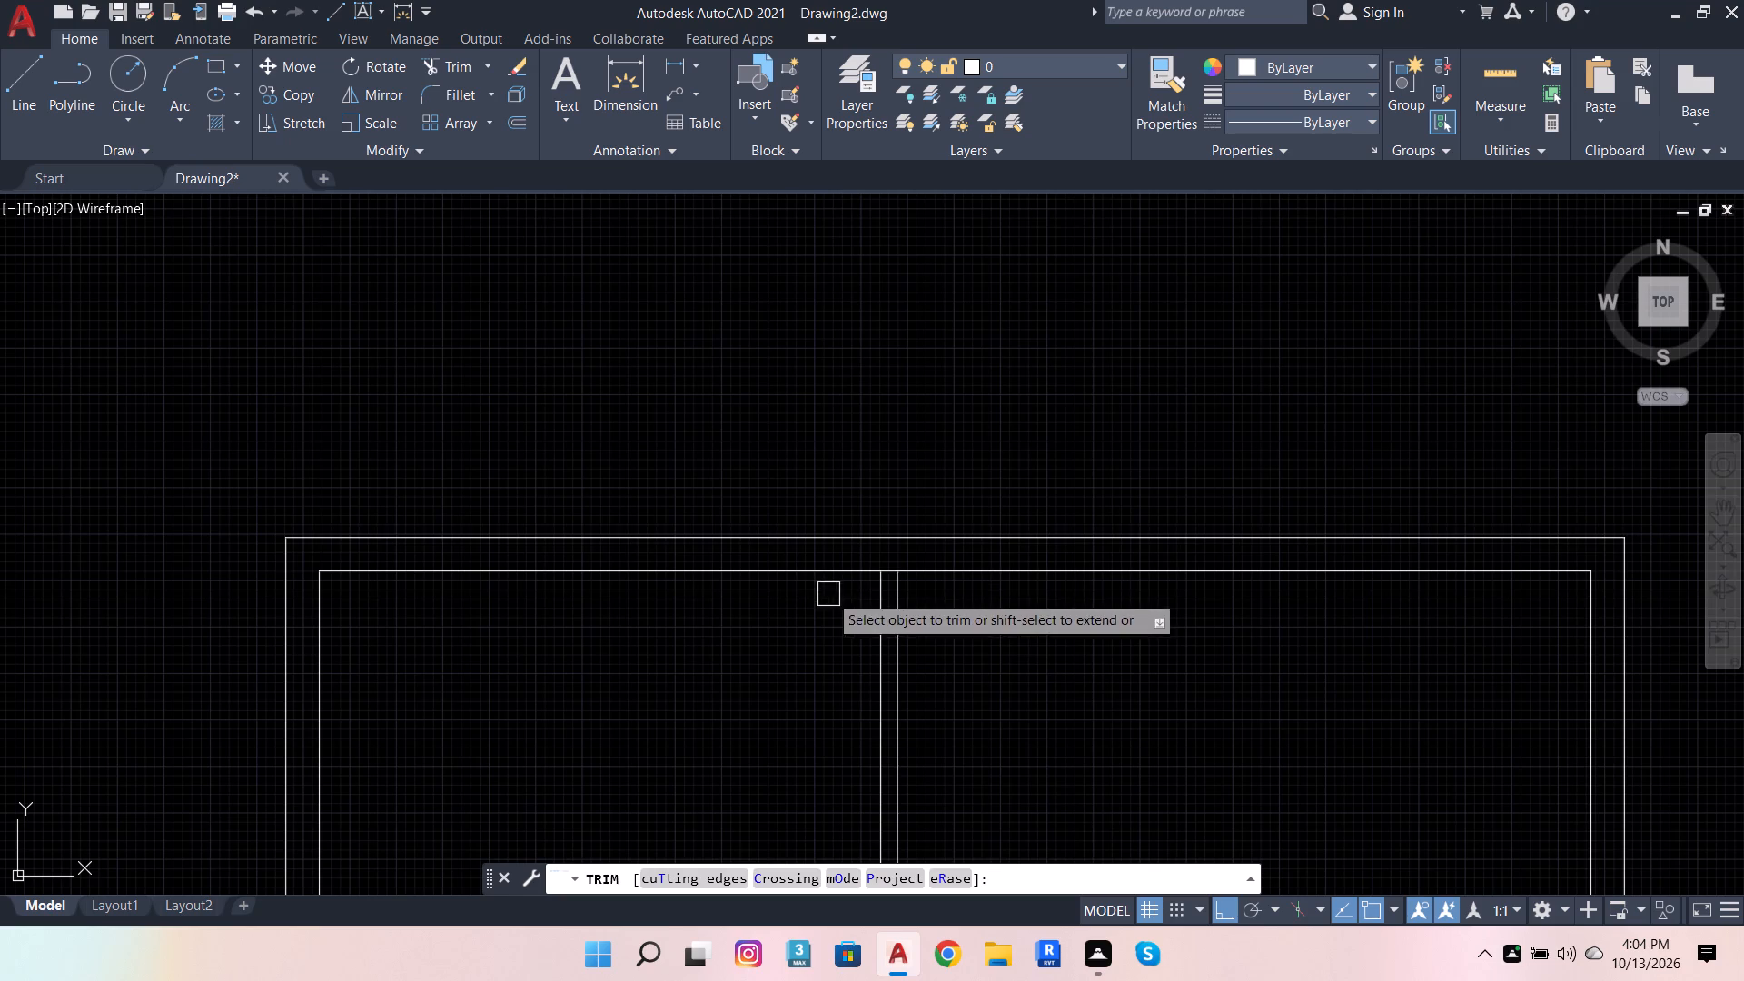
scroll(929, 598, up, 4)
click(808, 563)
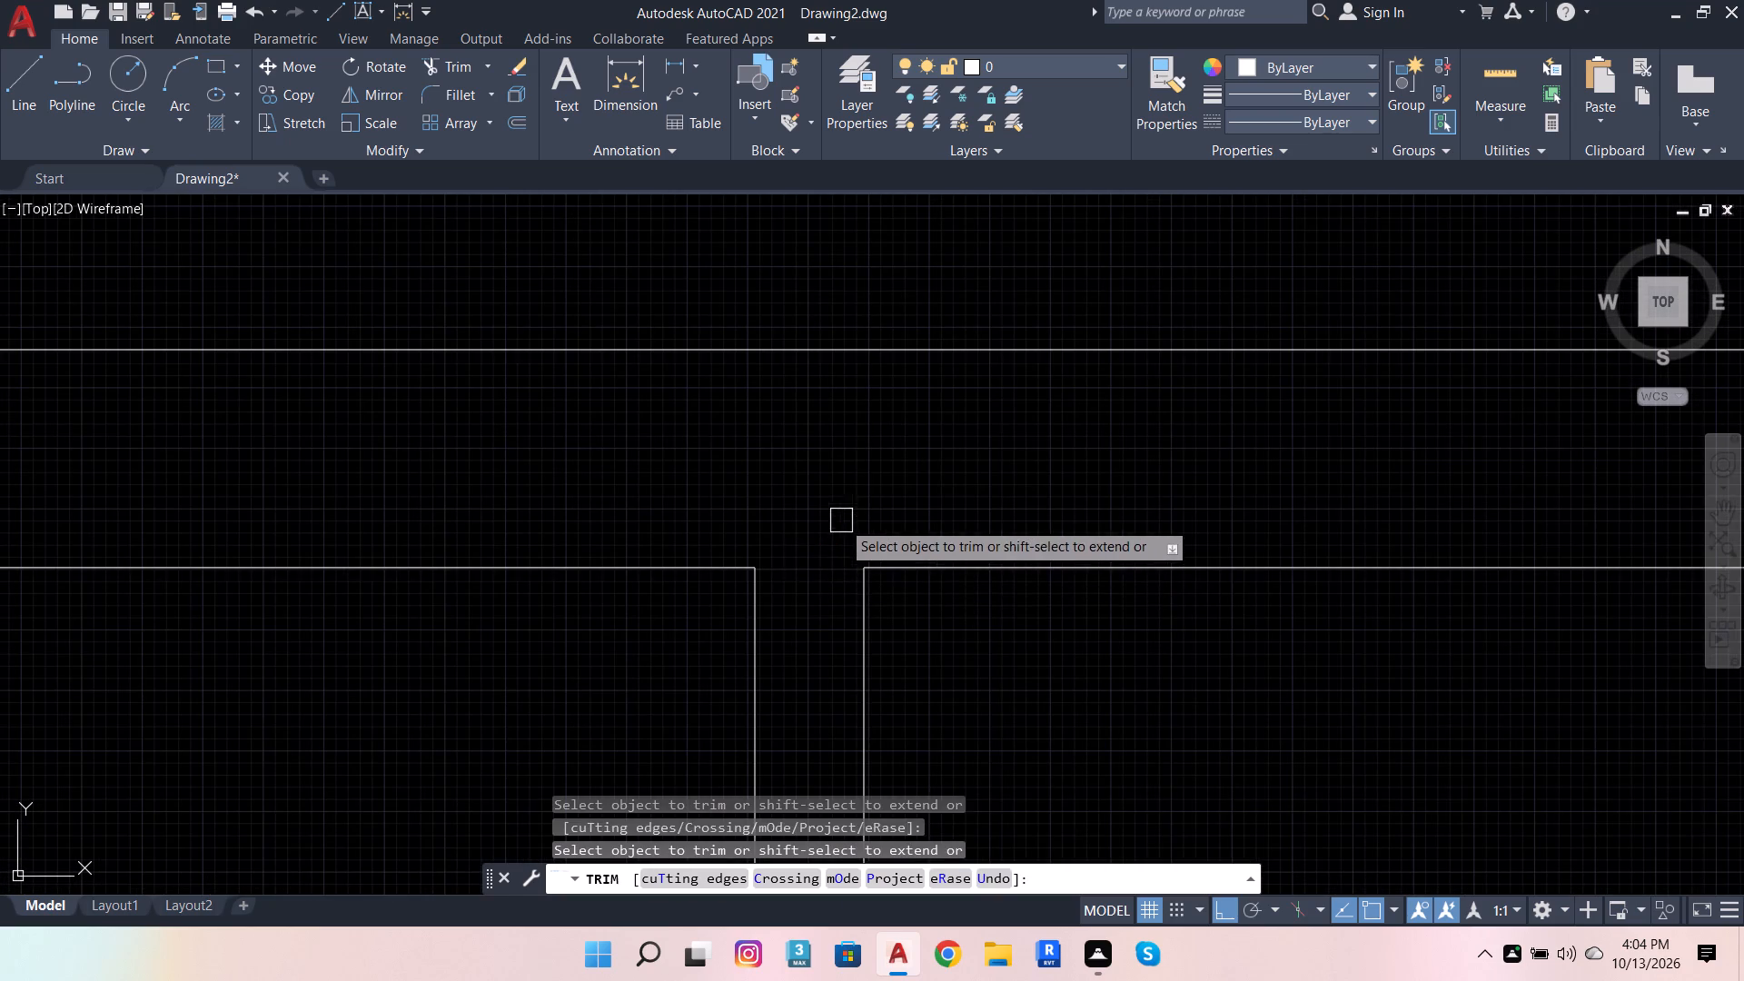
scroll(956, 490, down, 2)
key(Escape)
Offset the inner top wall line of the upper-right room downward by 4'.
click(991, 532)
key(o)
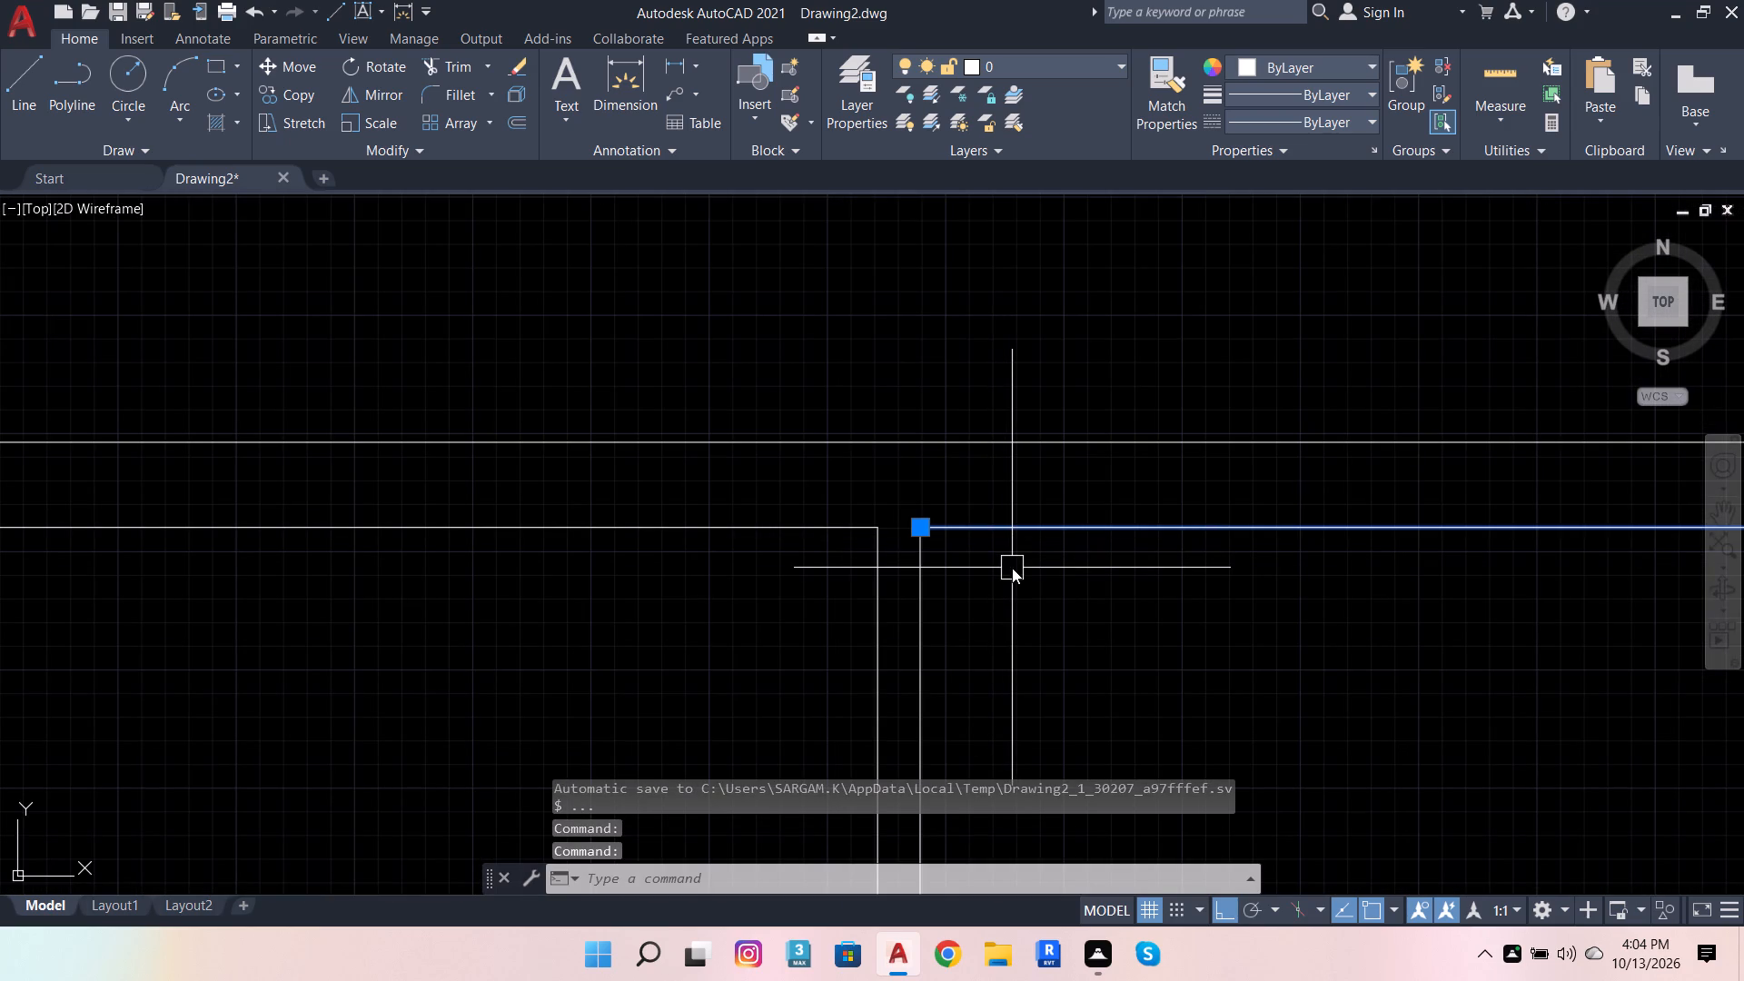
key(Return)
click(996, 542)
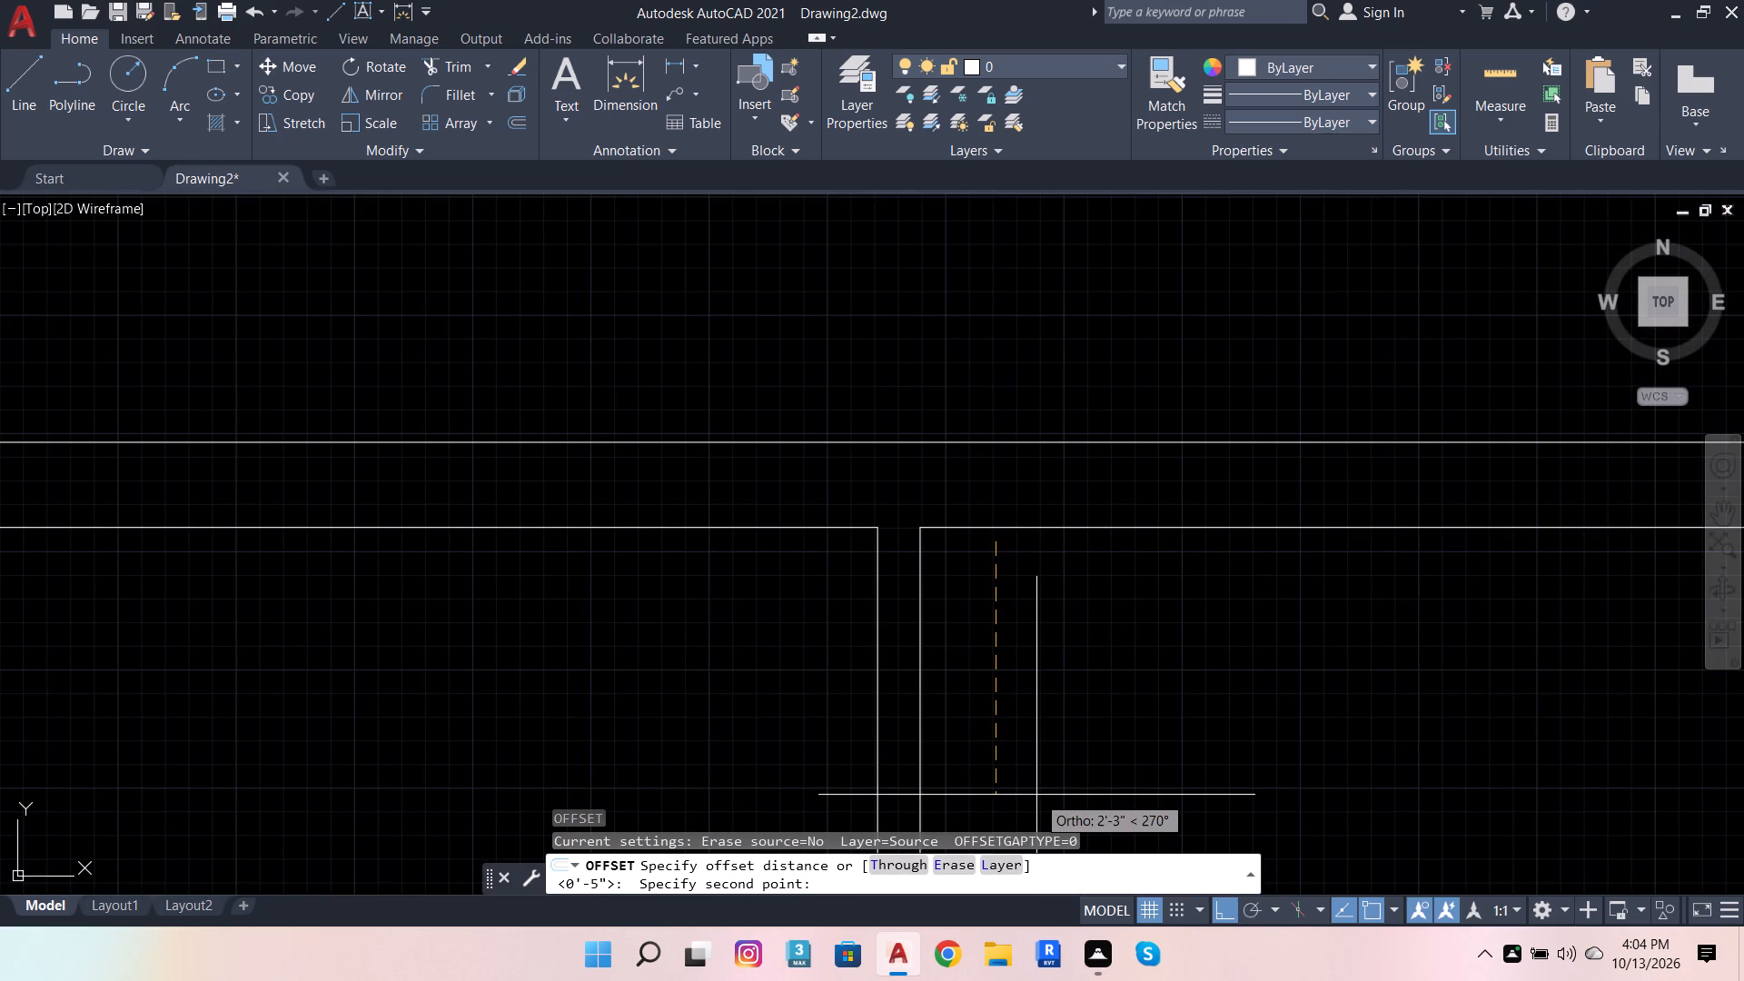
text(4')
key(Return)
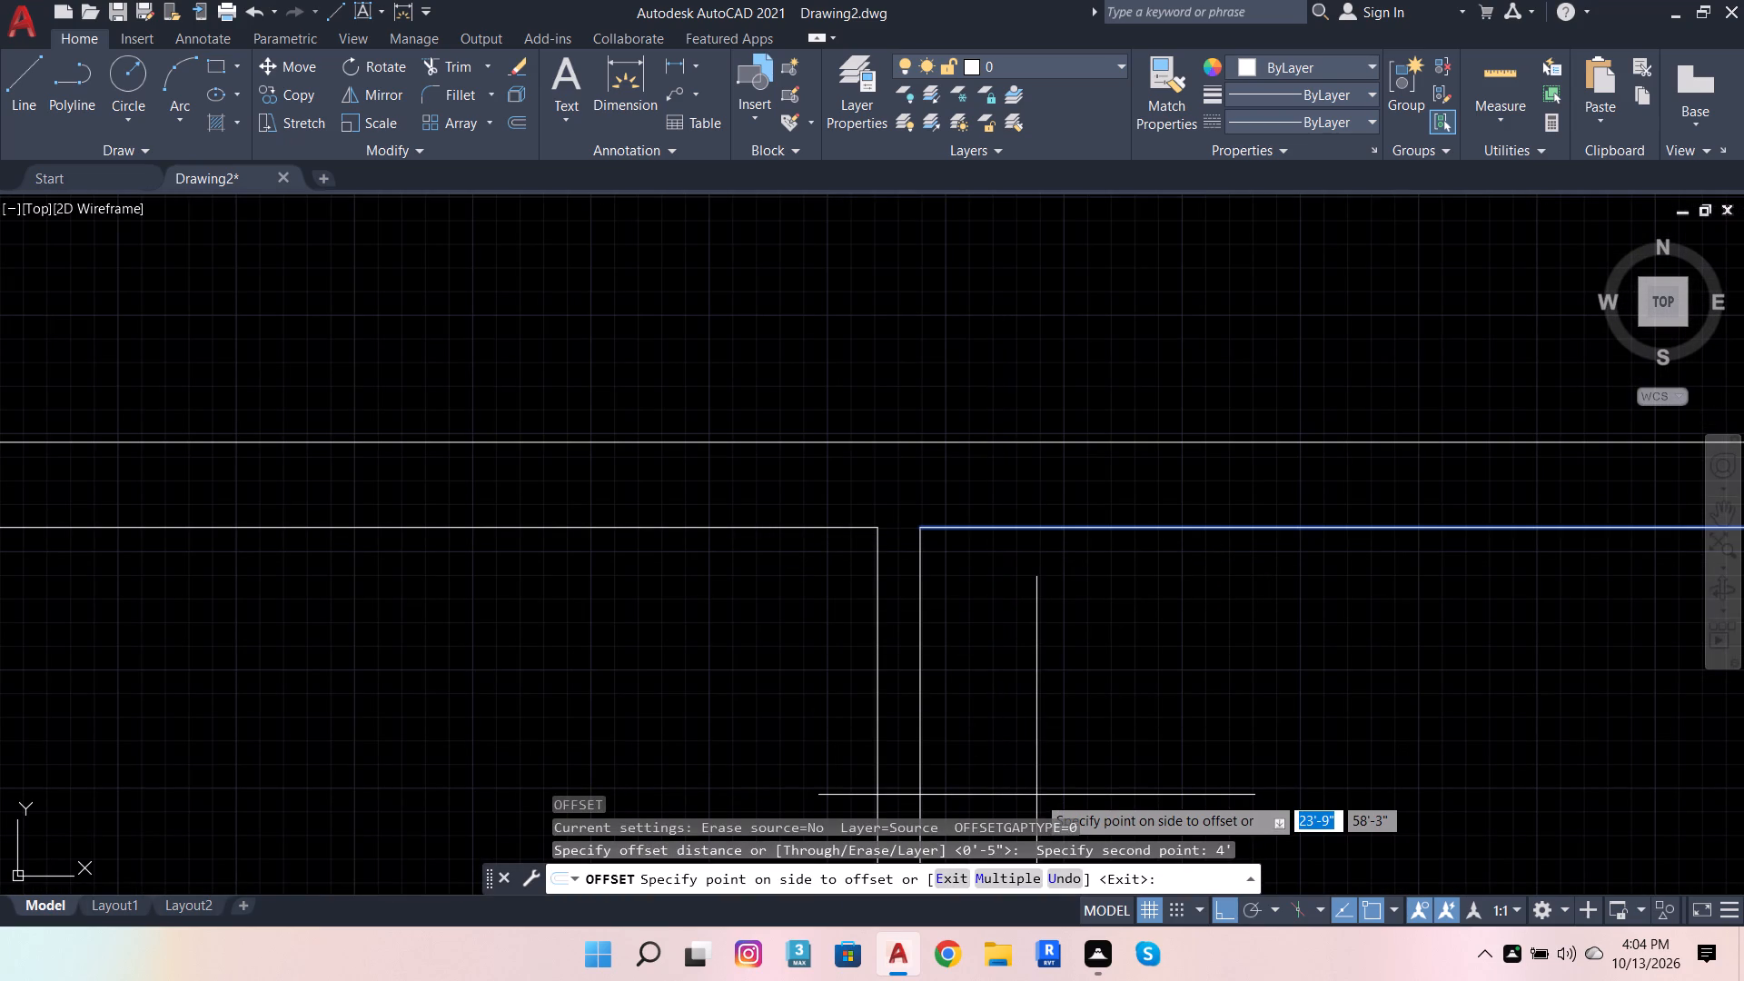
scroll(1035, 757, down, 4)
click(1082, 777)
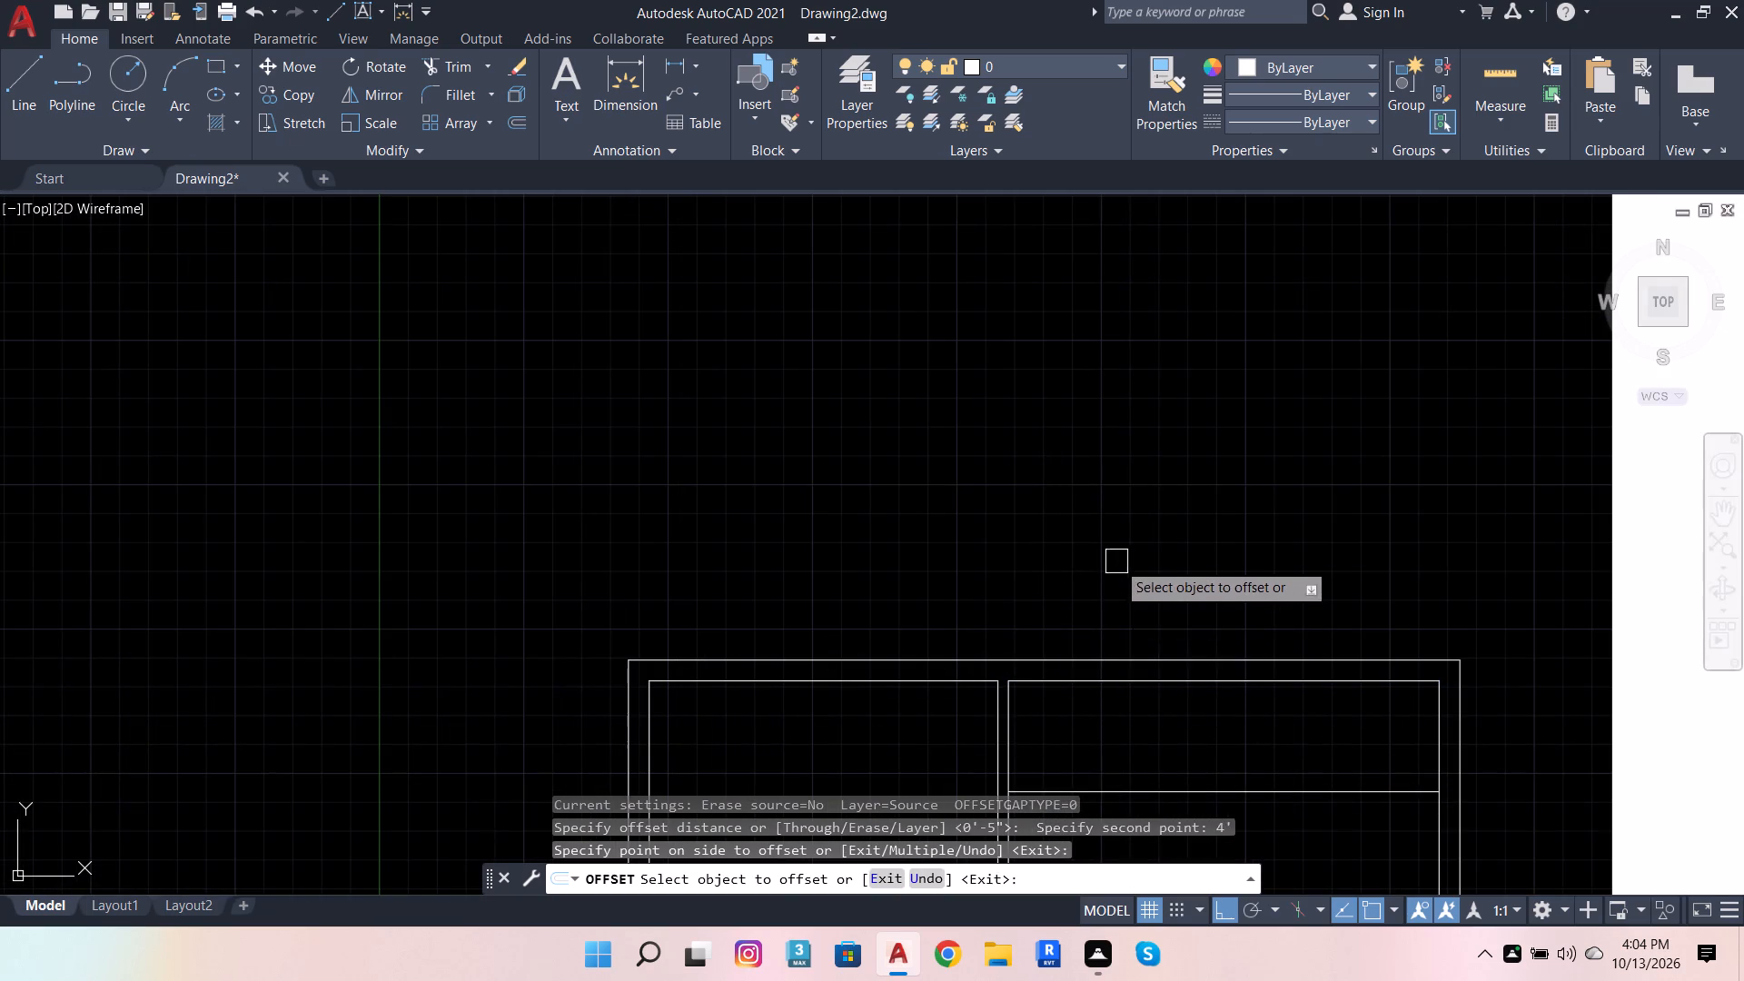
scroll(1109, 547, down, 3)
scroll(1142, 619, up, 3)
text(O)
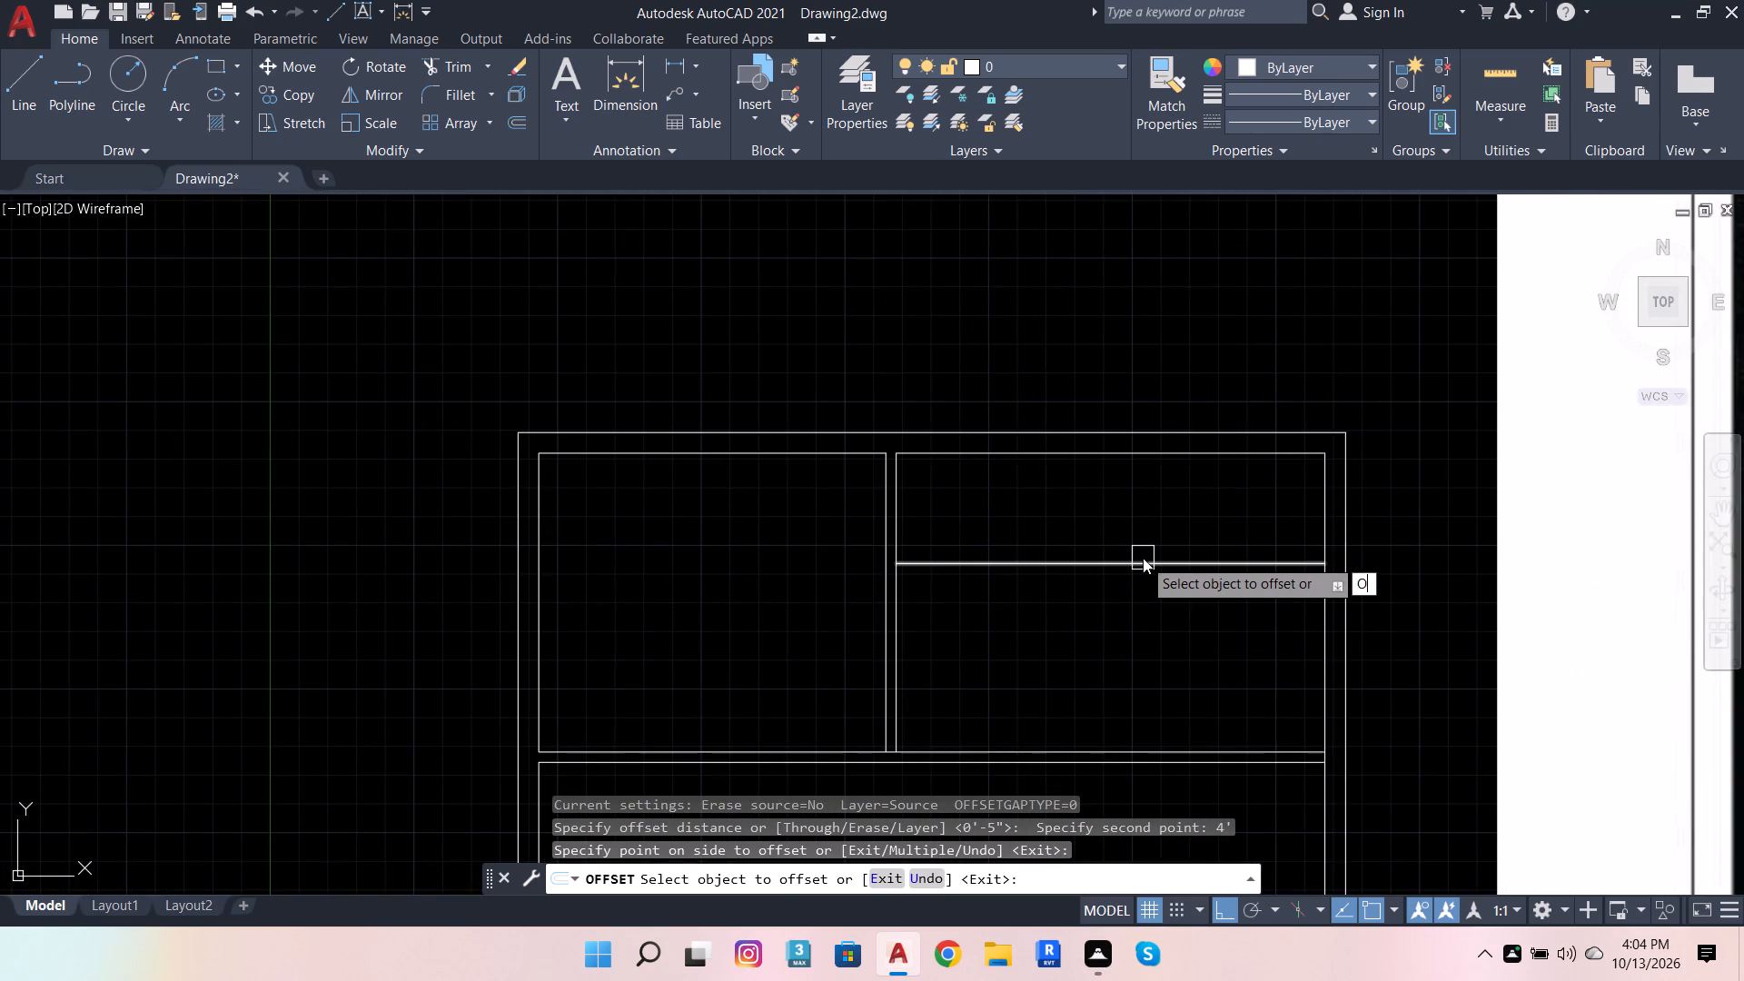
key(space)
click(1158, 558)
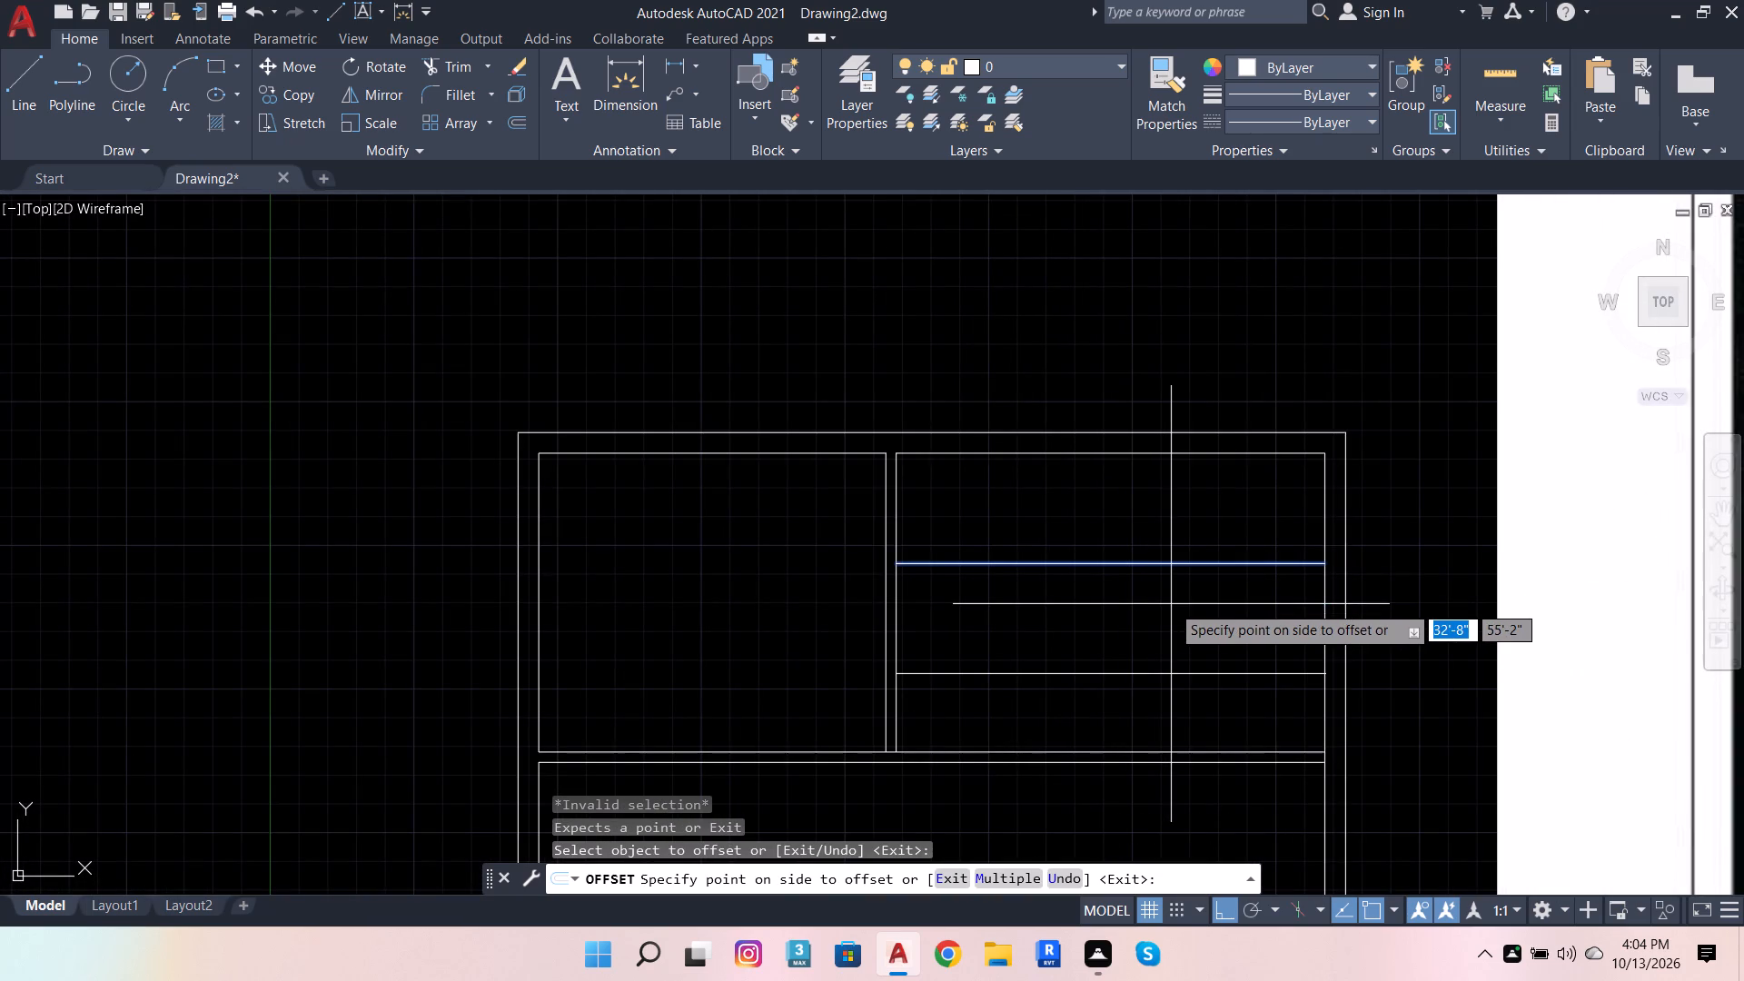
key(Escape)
Offset the new horizontal line in the upper-right room downward by 4.5" to form the partition's thickness.
click(1165, 574)
text(O)
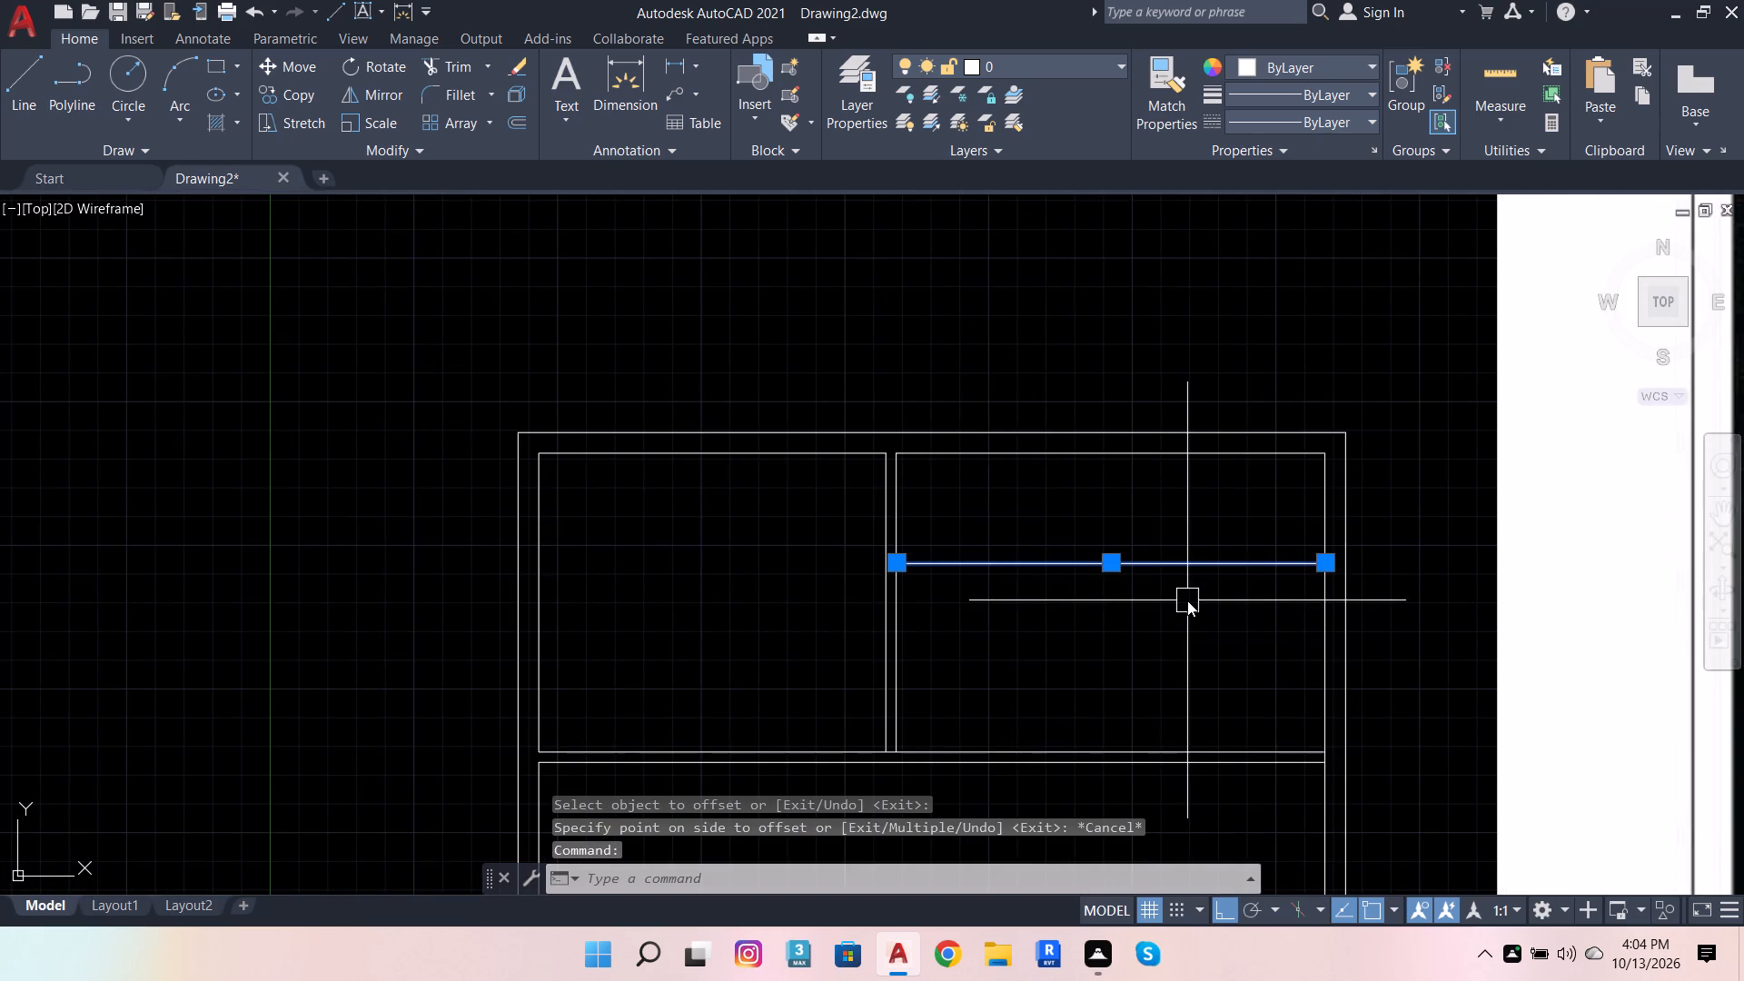
key(space)
click(1299, 560)
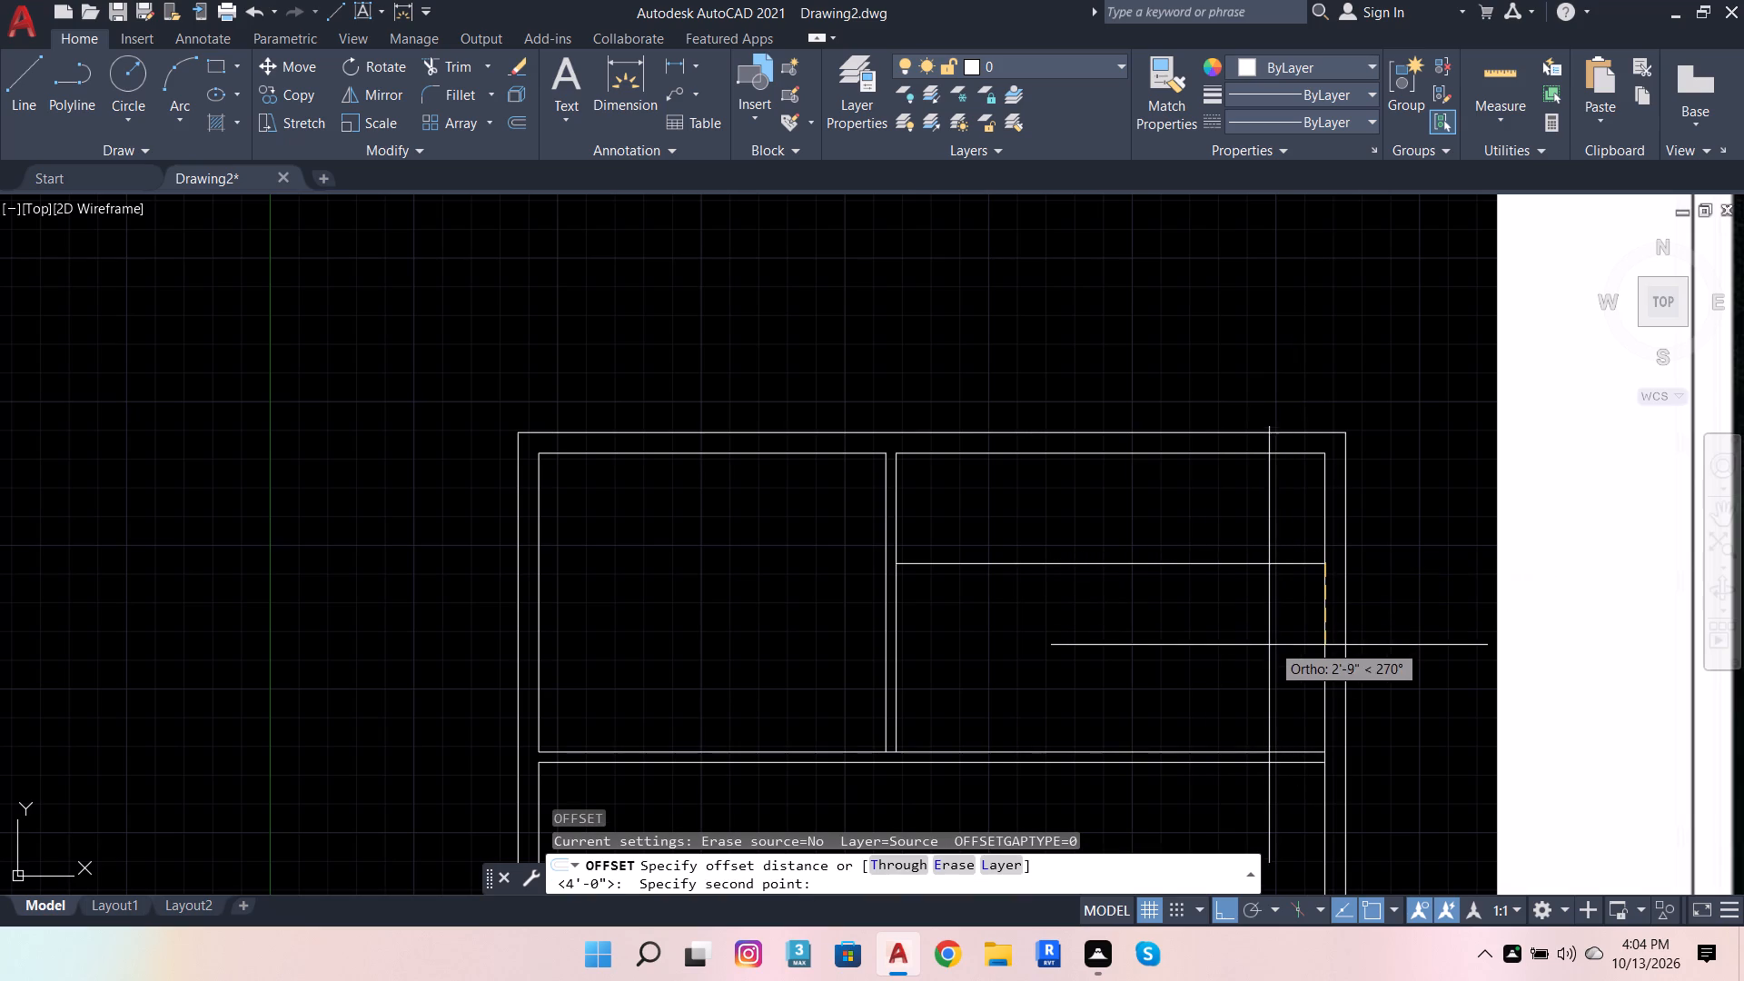
text(4.5)
key(Return)
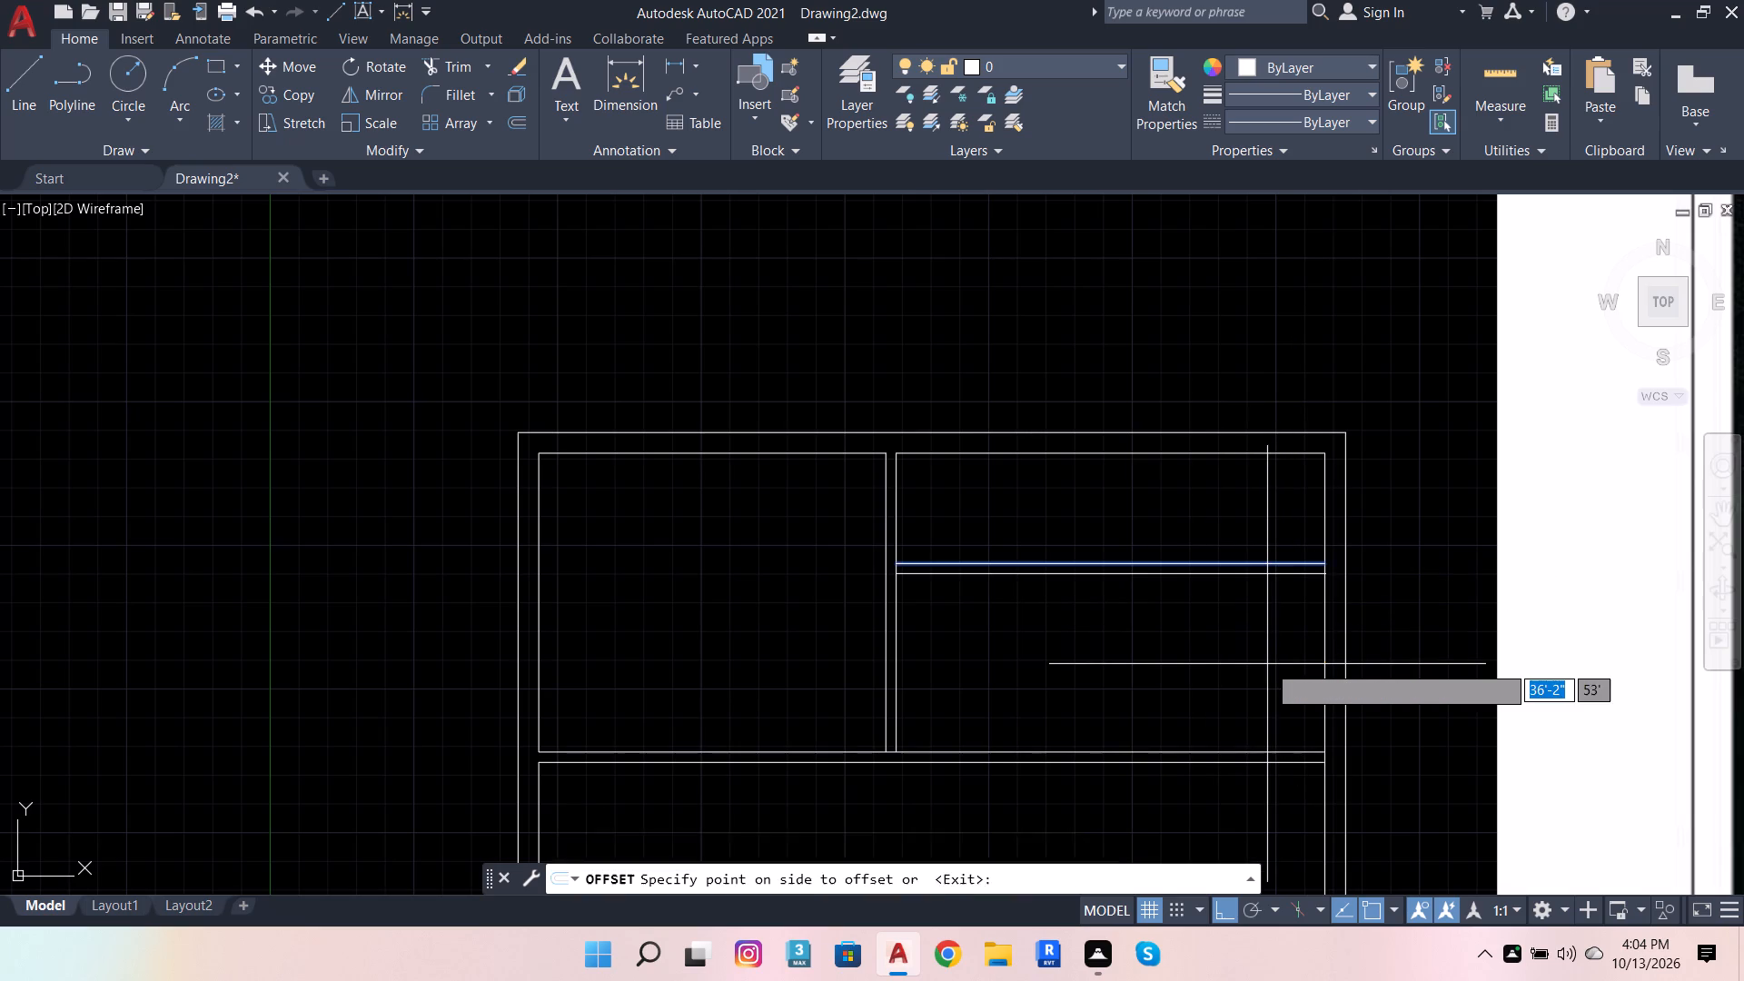
click(1267, 664)
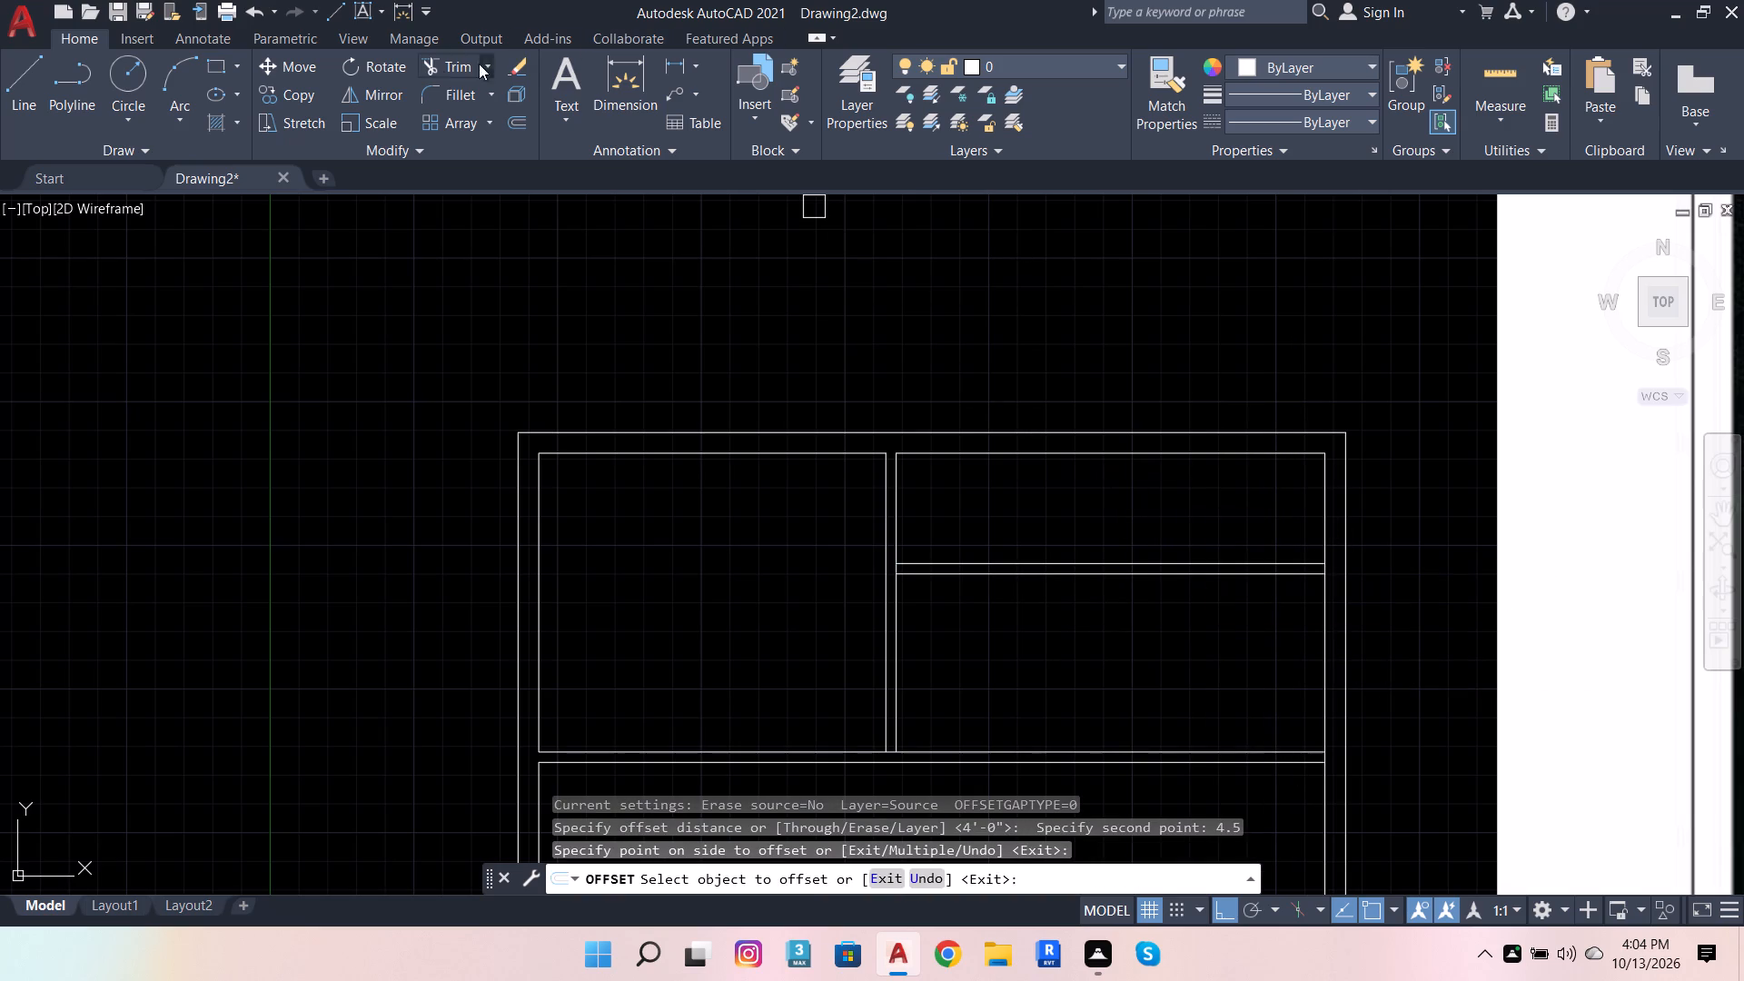
Extend the lower line of the upper-right room's new partition across to the far line of the vertical partition.
click(441, 72)
scroll(858, 455, up, 1)
scroll(917, 652, up, 3)
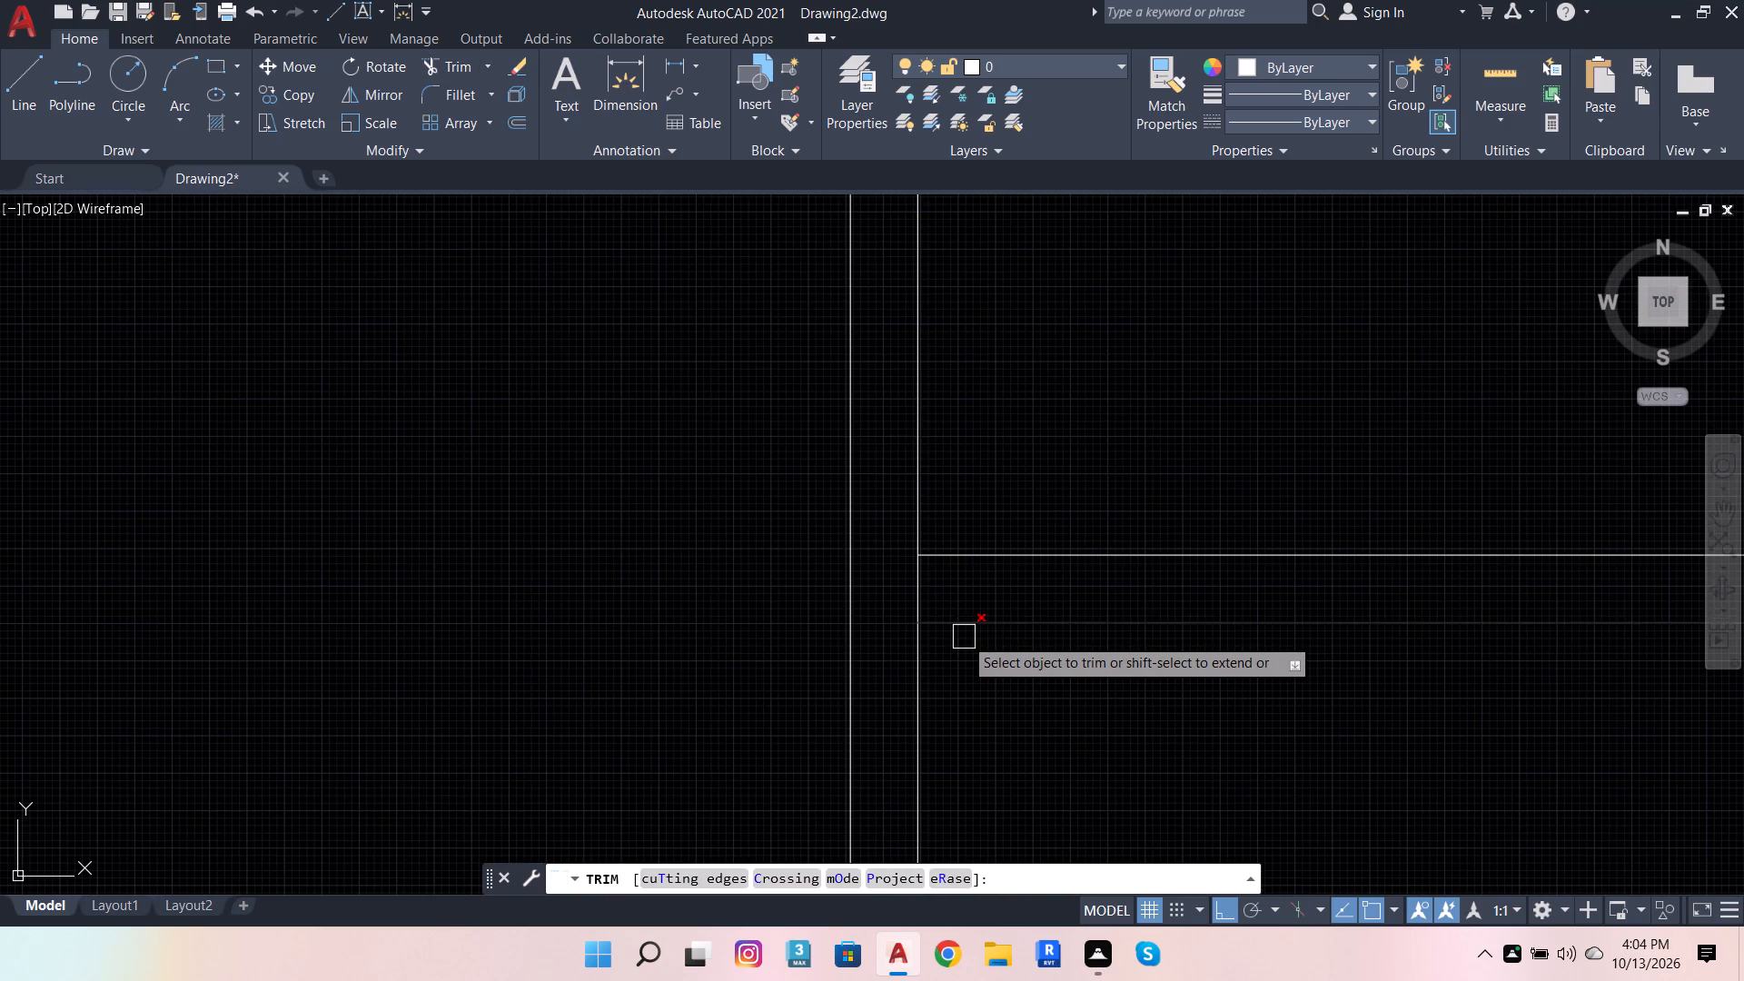
shift+click(971, 630)
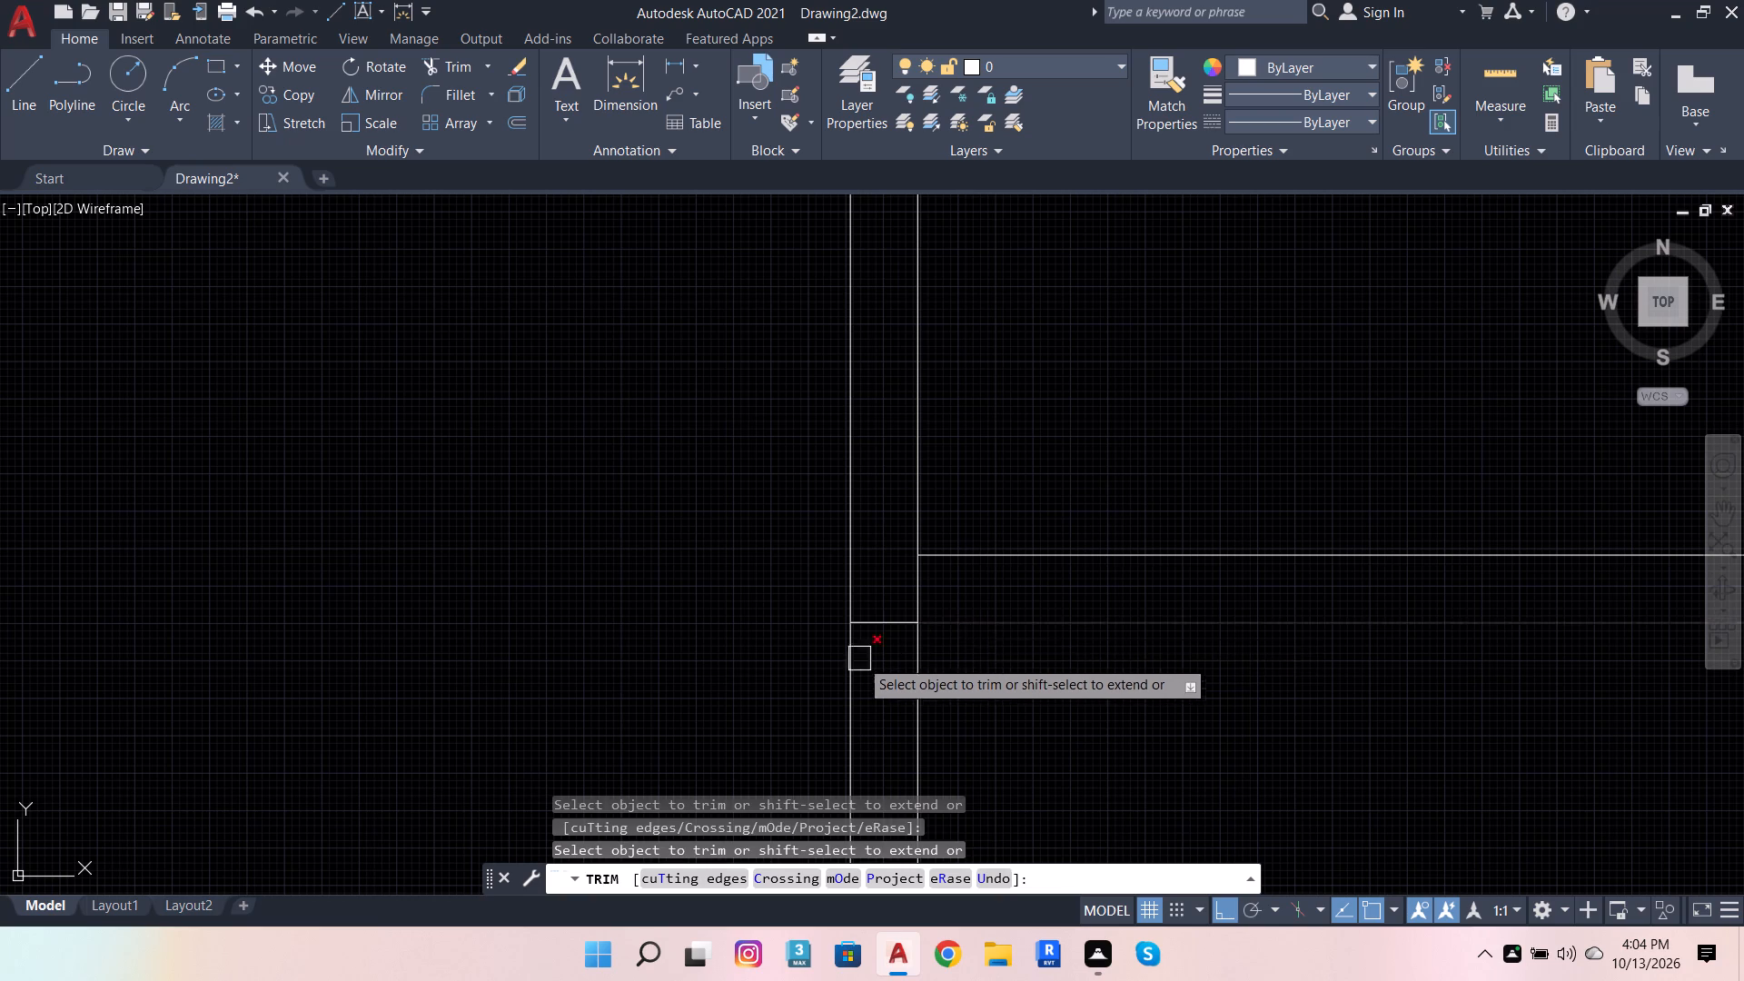
scroll(787, 671, down, 2)
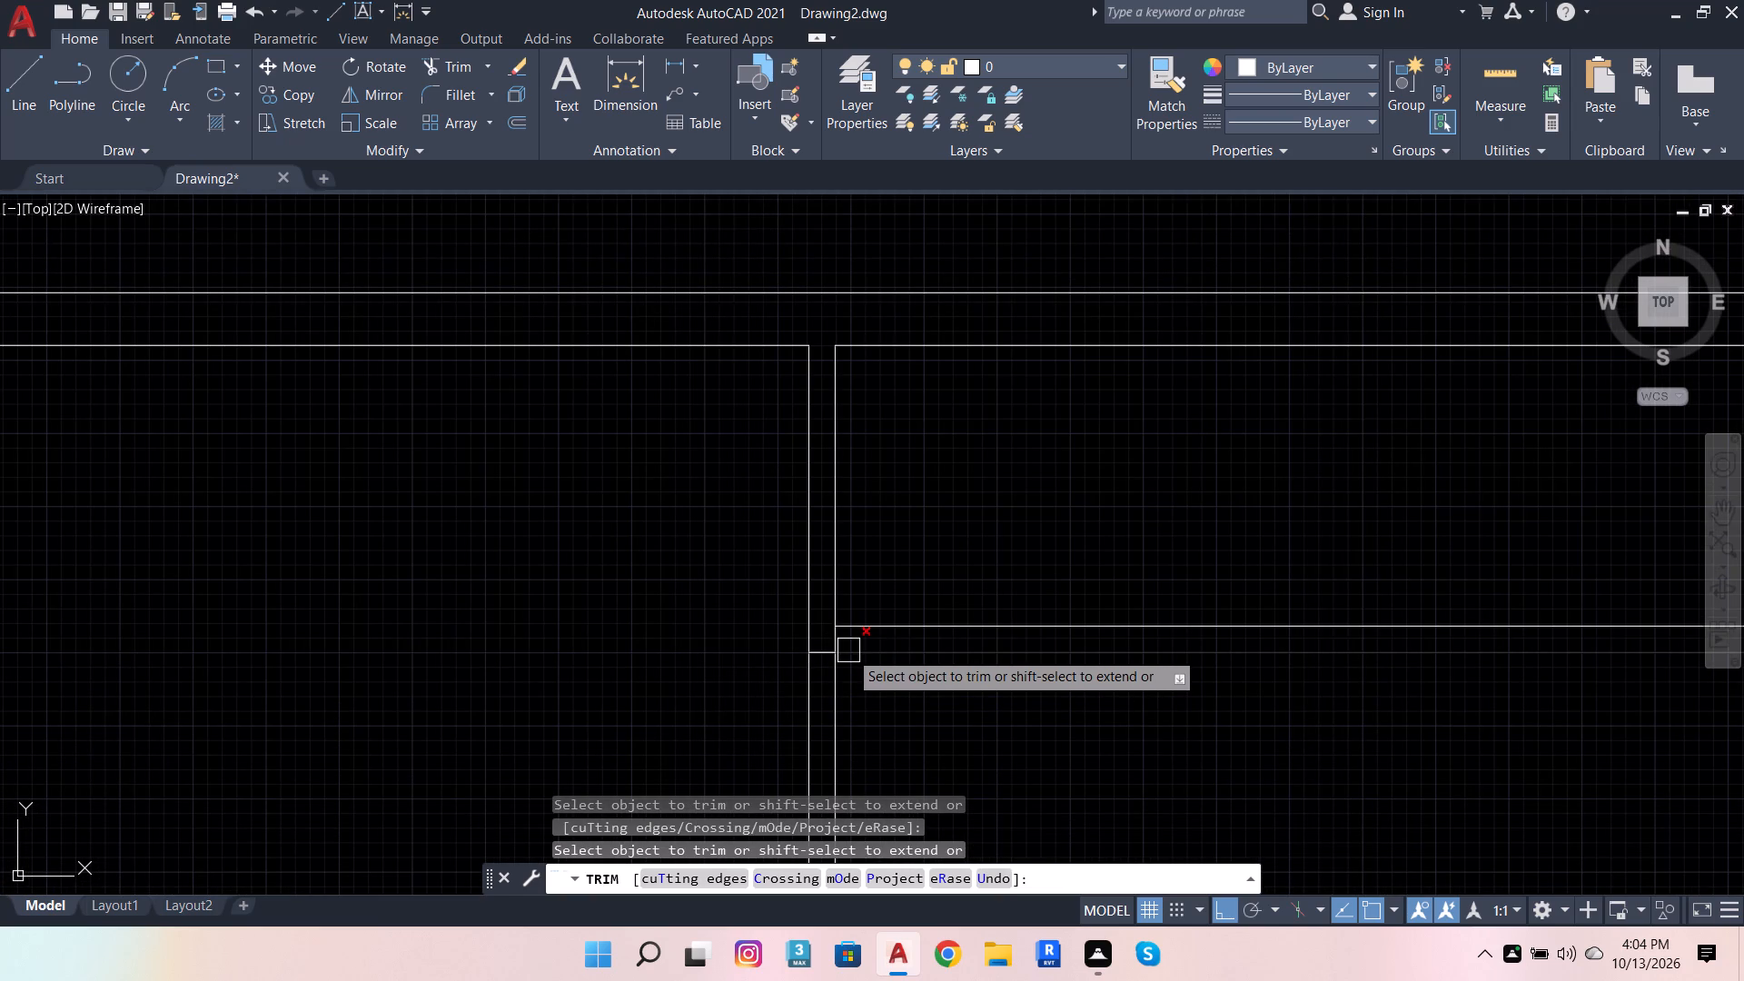
scroll(960, 659, down, 2)
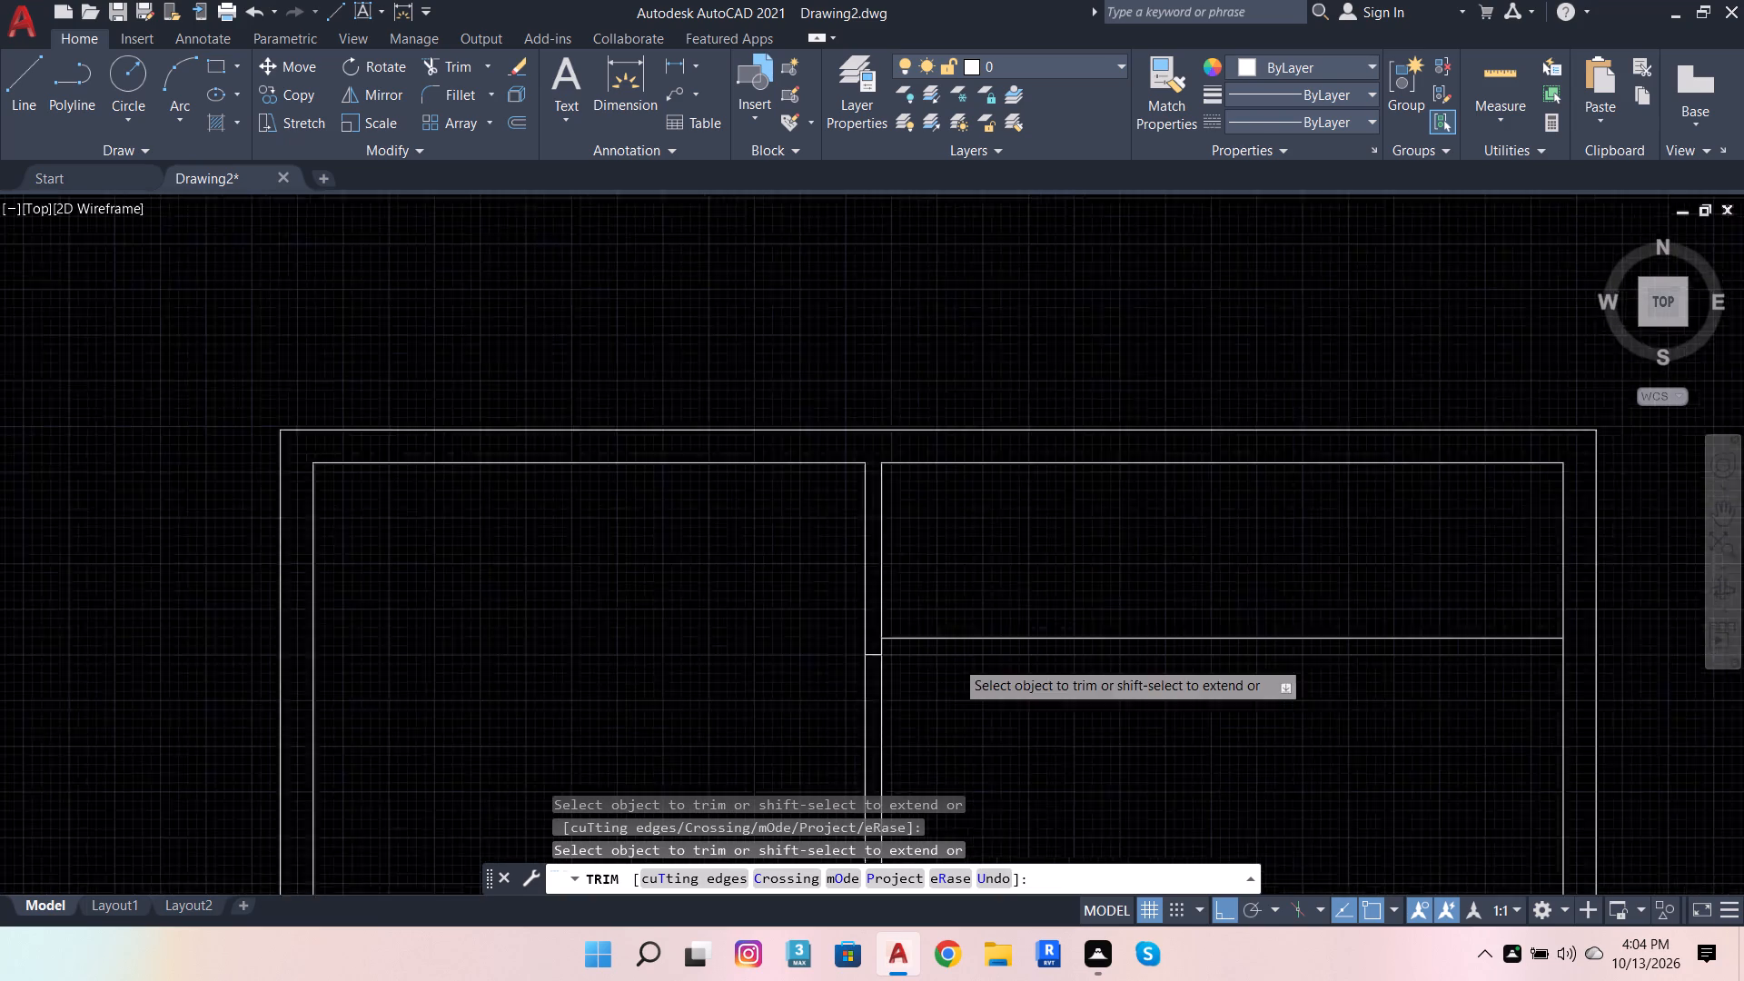
Trim the inner right wall line between the two lines of the upper-right room's horizontal partition.
scroll(1310, 650, up, 4)
click(1402, 663)
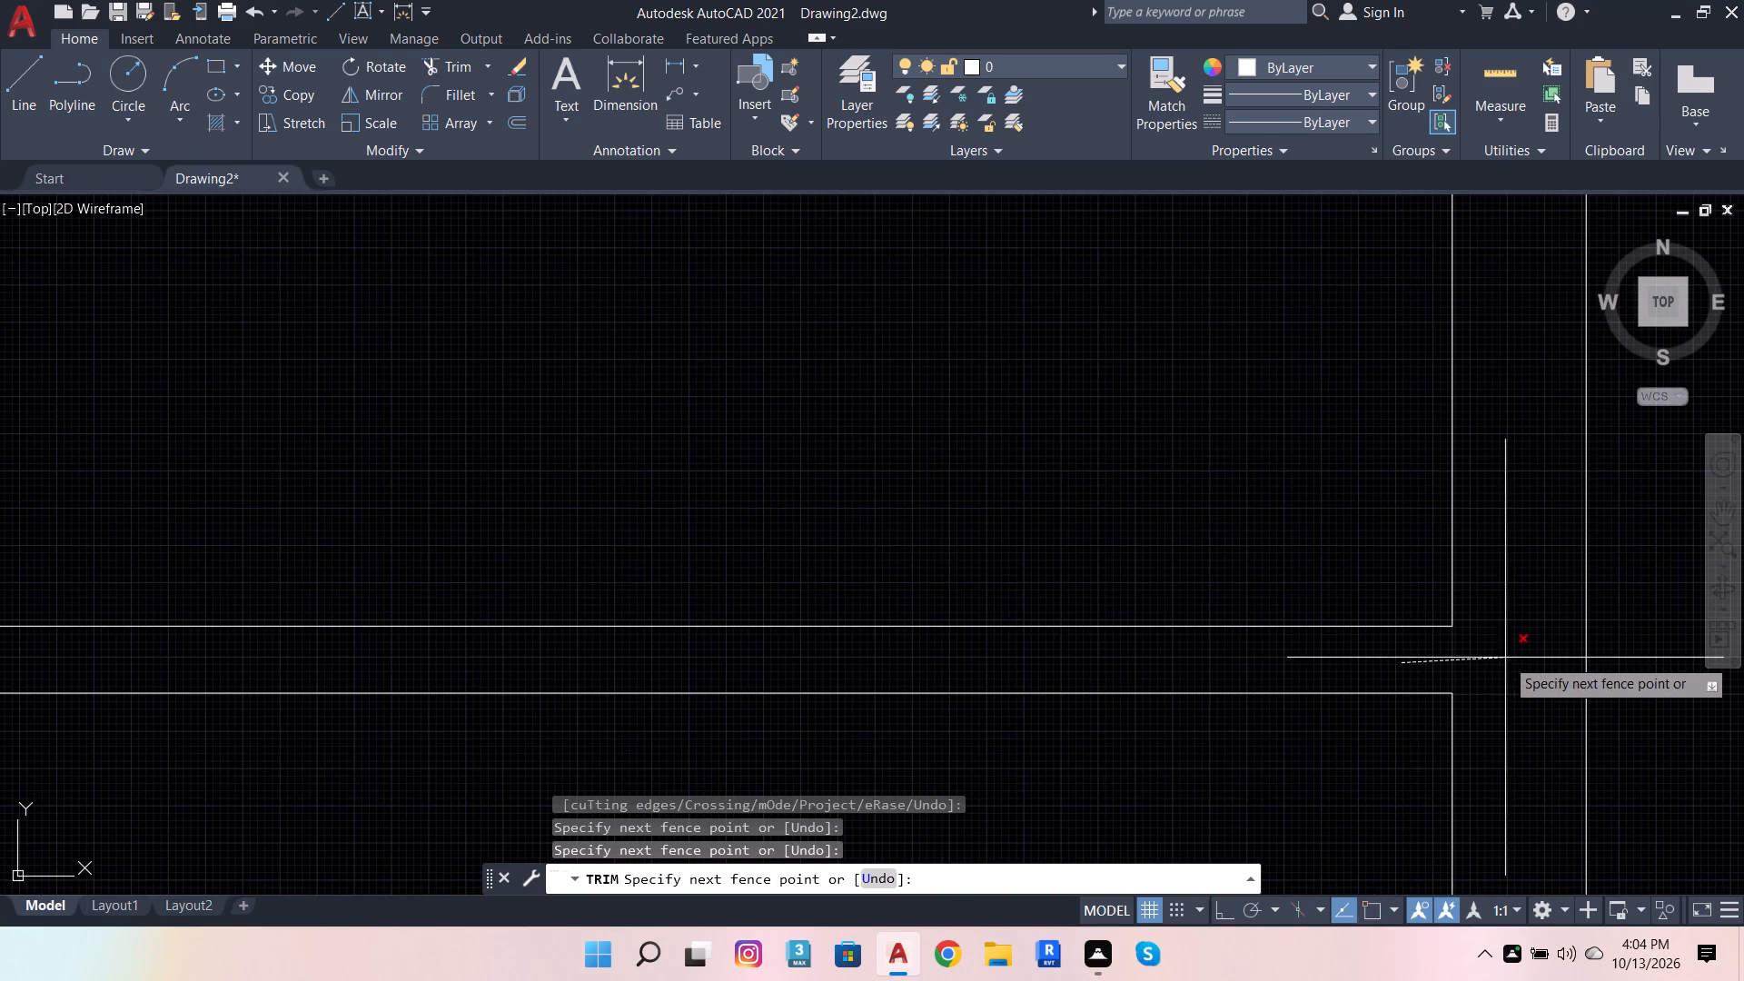
click(1505, 658)
scroll(1423, 695, down, 3)
key(Escape)
key(Escape)
key(Escape)
key(Escape)
key(Escape)
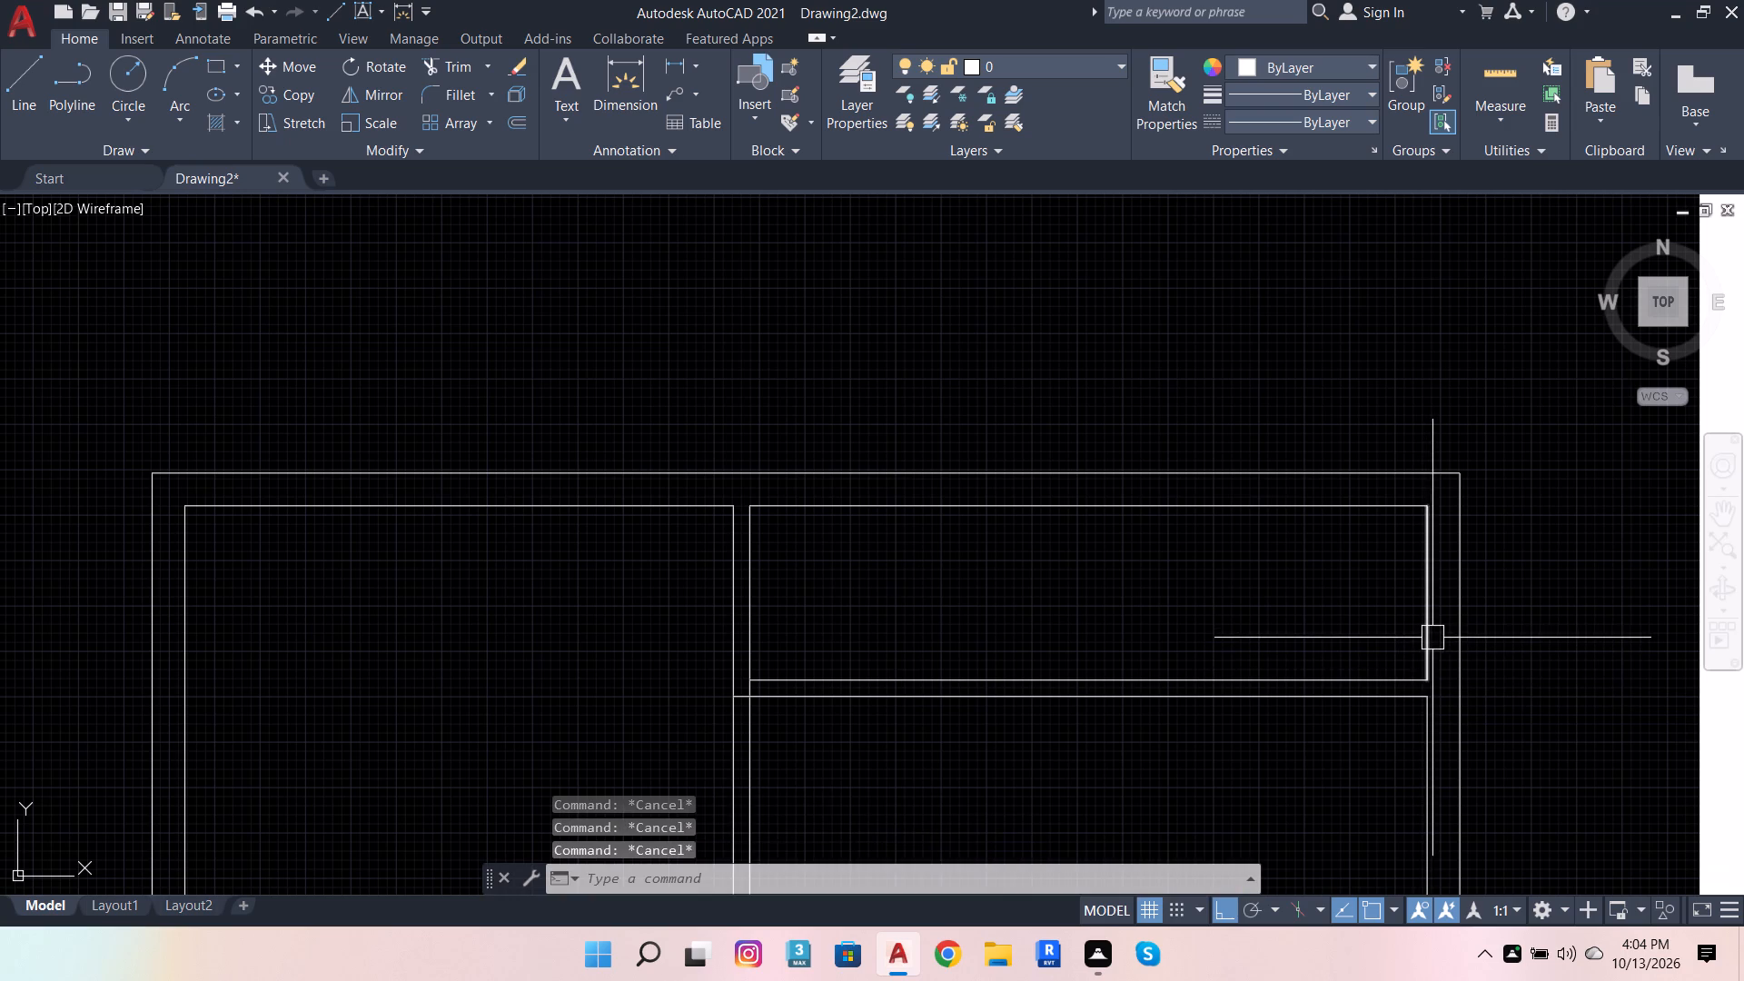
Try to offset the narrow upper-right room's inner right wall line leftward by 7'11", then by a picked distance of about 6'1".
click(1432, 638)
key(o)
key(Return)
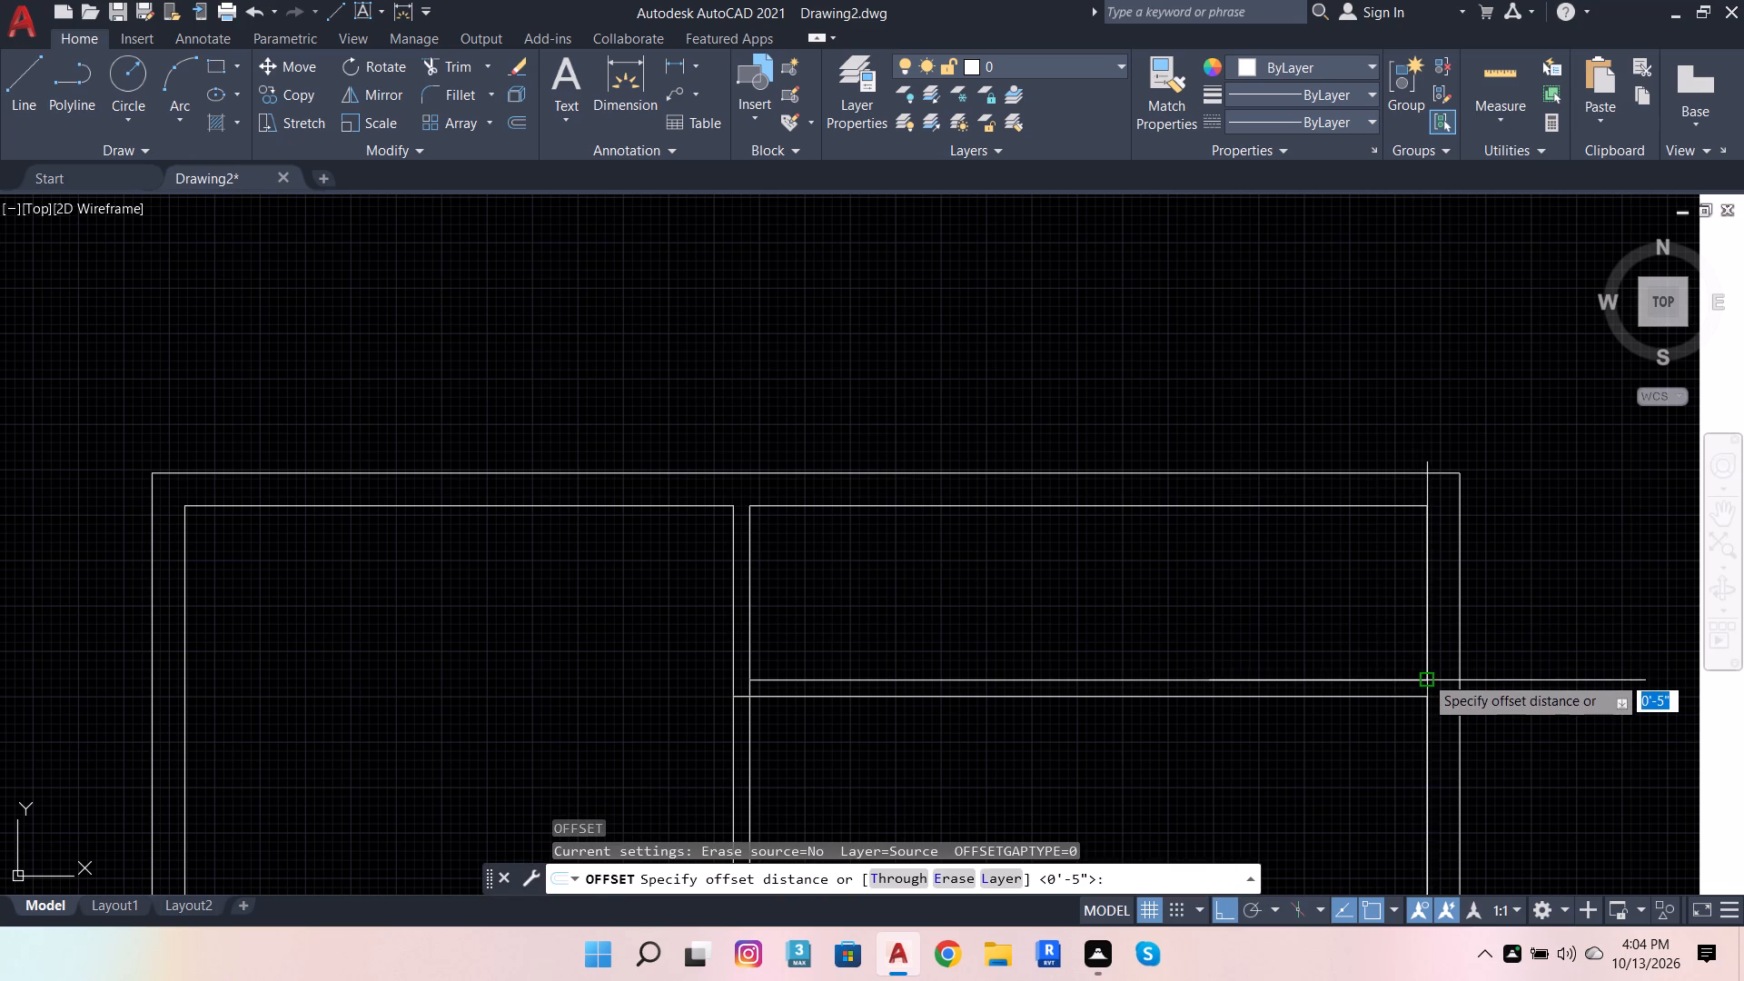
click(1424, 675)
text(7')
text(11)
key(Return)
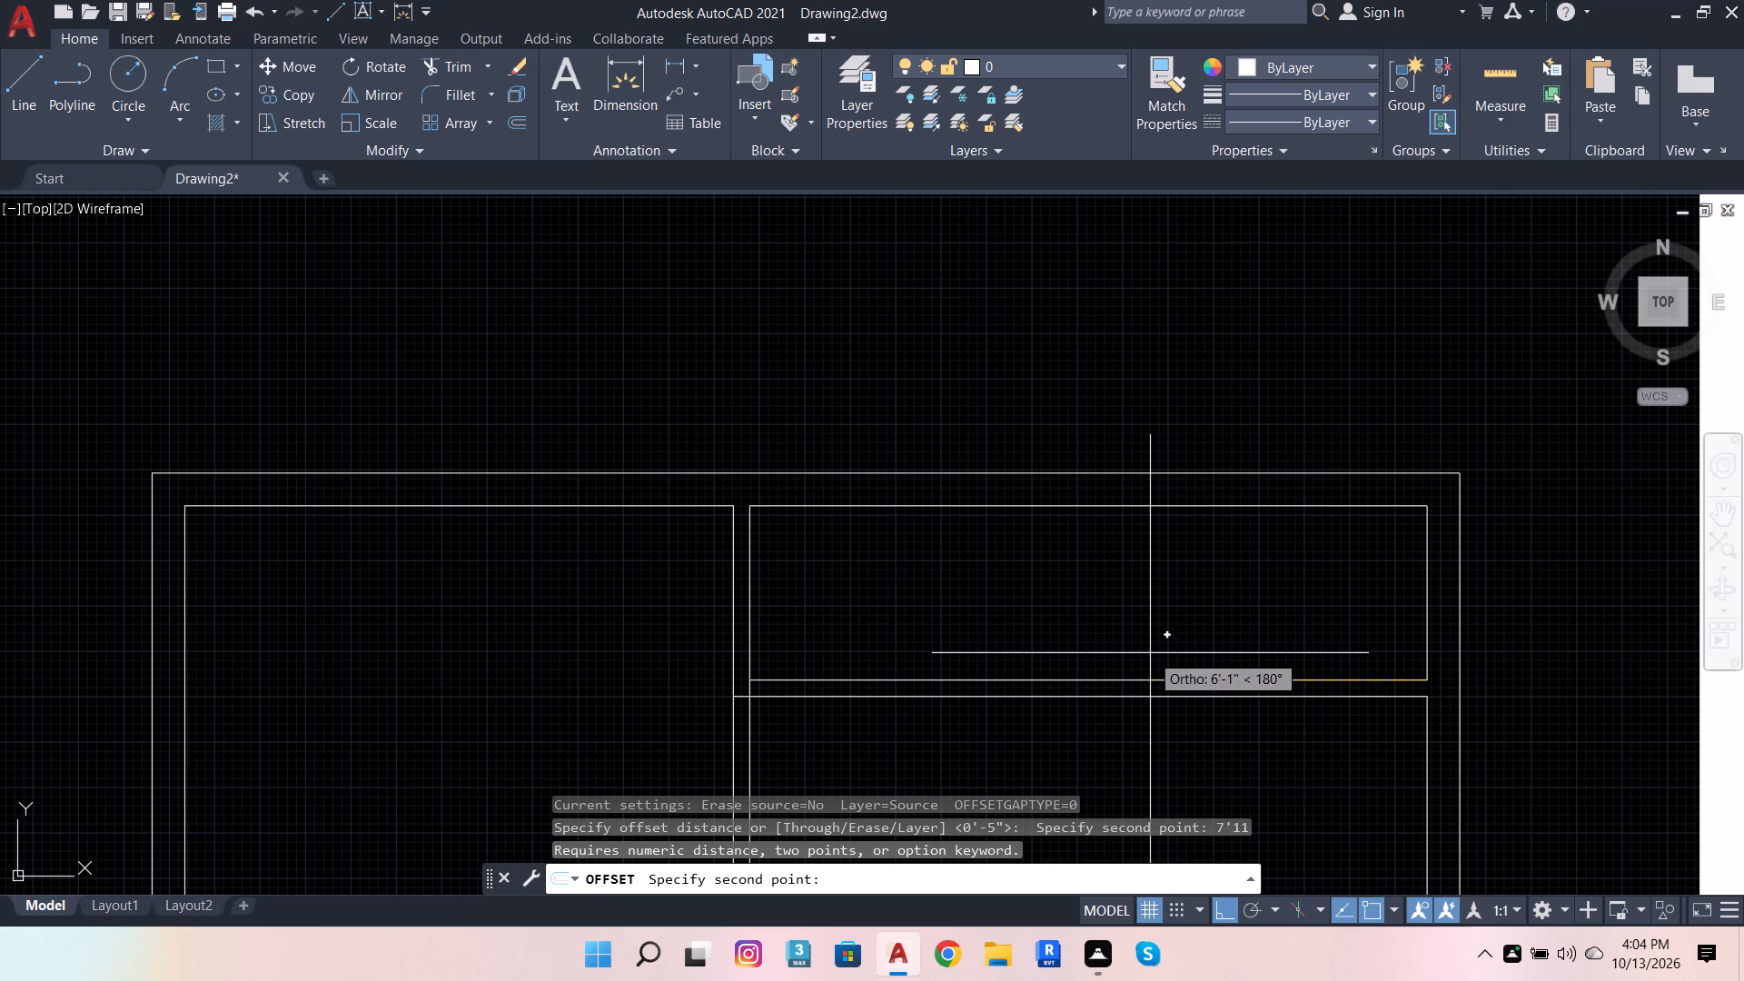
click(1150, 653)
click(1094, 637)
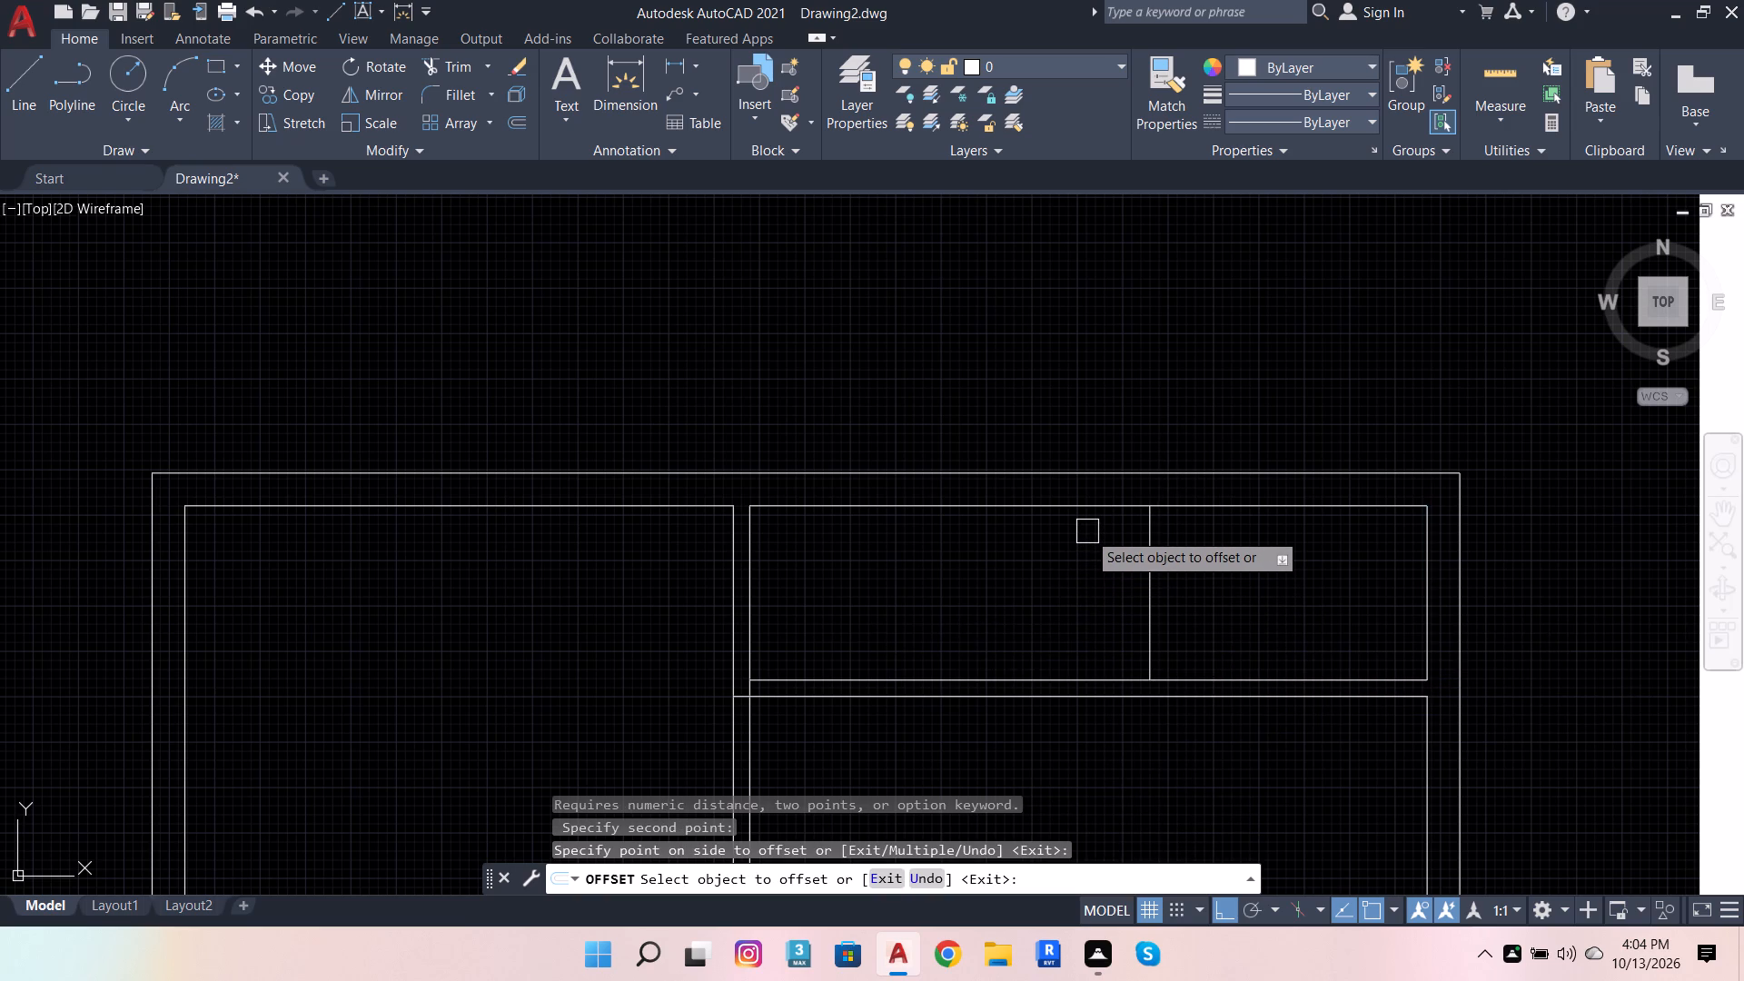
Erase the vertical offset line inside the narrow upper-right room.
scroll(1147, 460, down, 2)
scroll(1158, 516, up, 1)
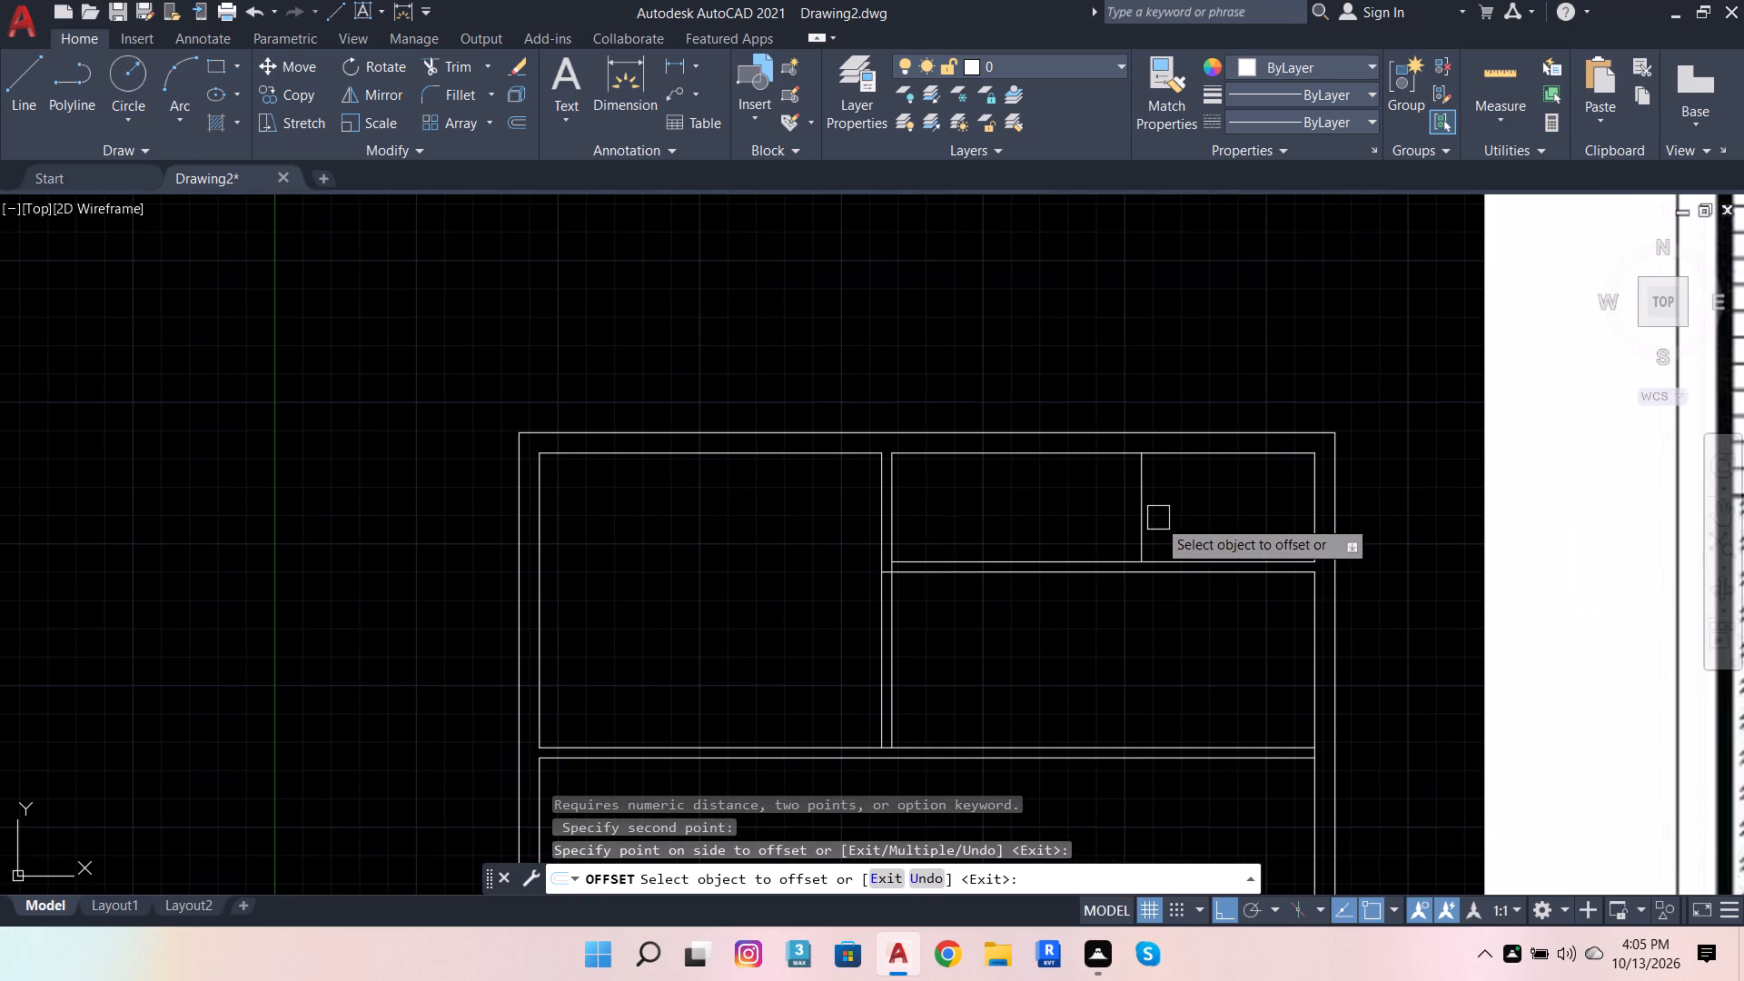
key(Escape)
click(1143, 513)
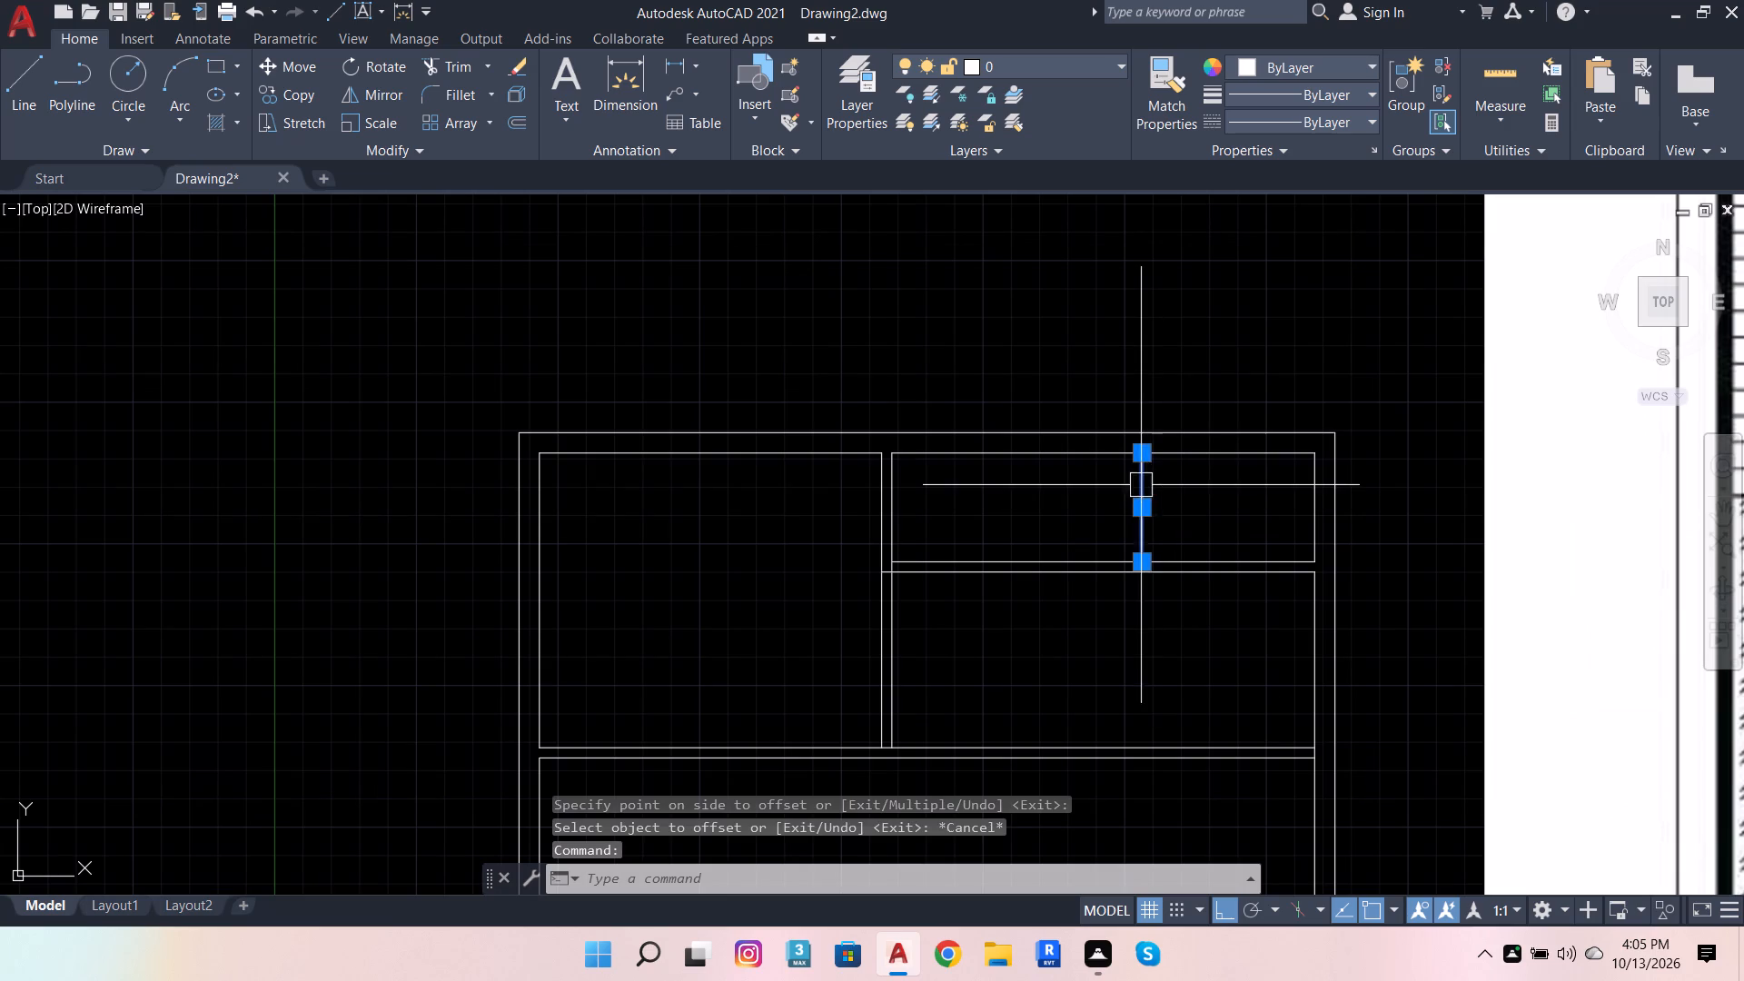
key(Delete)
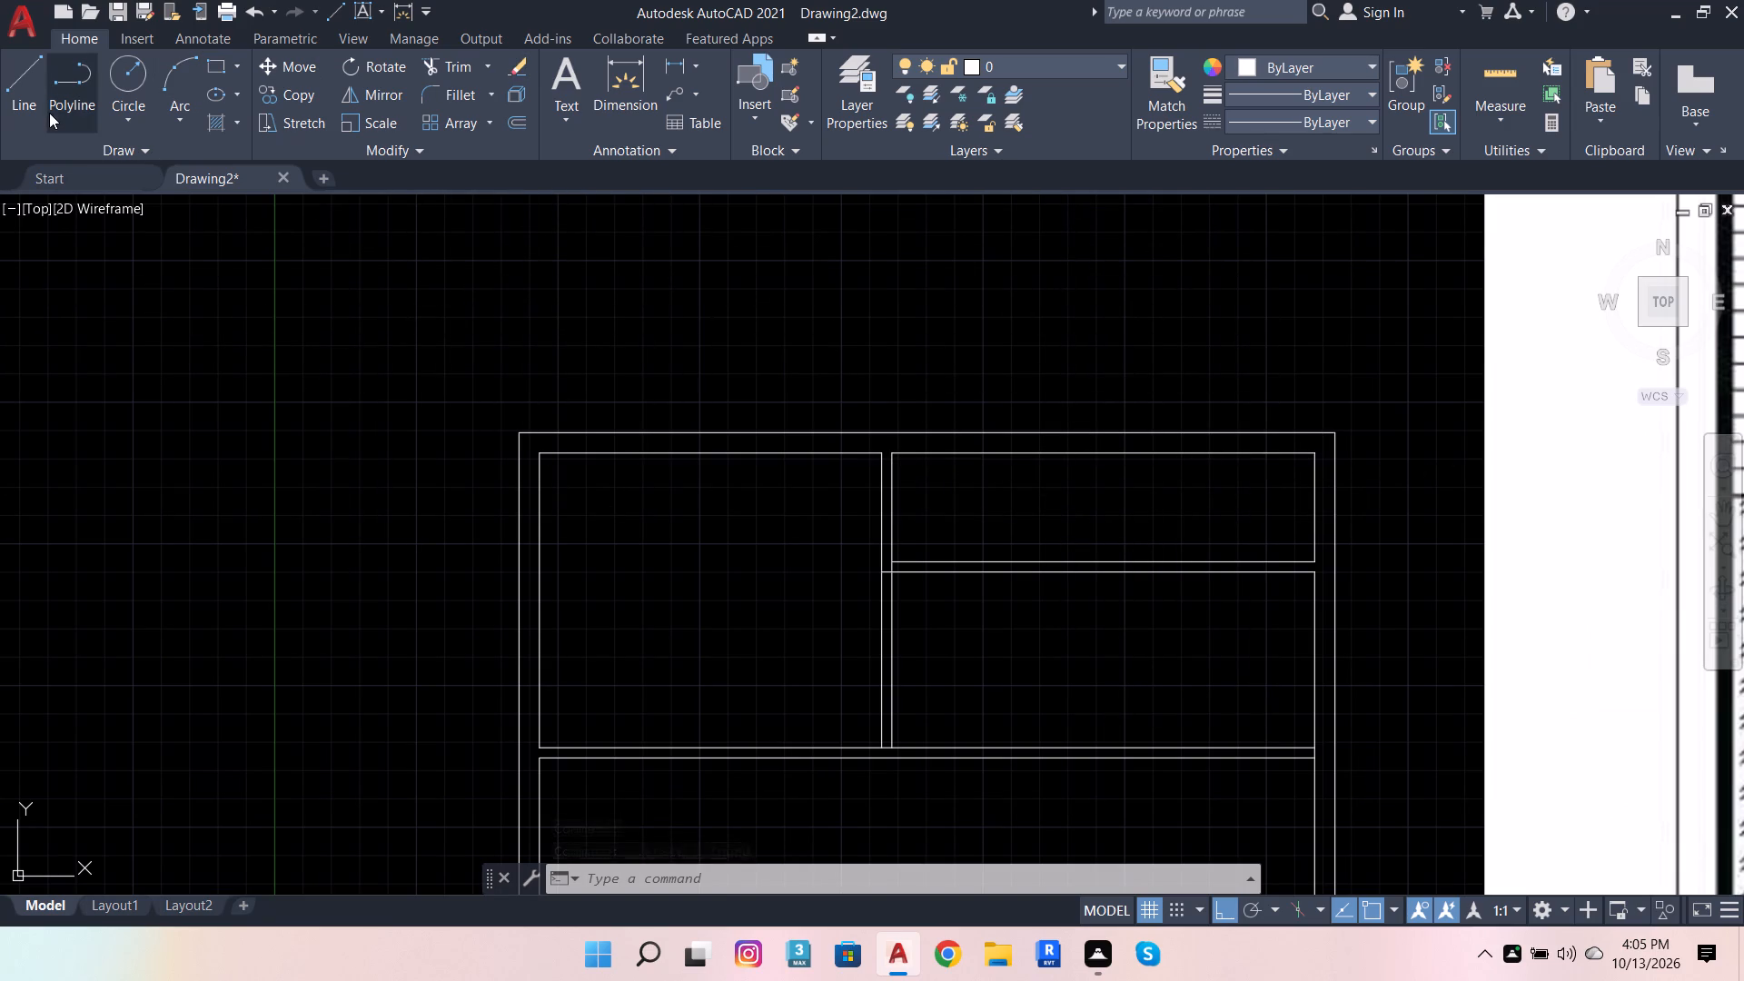
Draw a 4.5" wide vertical partition across the narrow upper-right room, about 7'2" from the far line of the existing vertical partition.
click(13, 83)
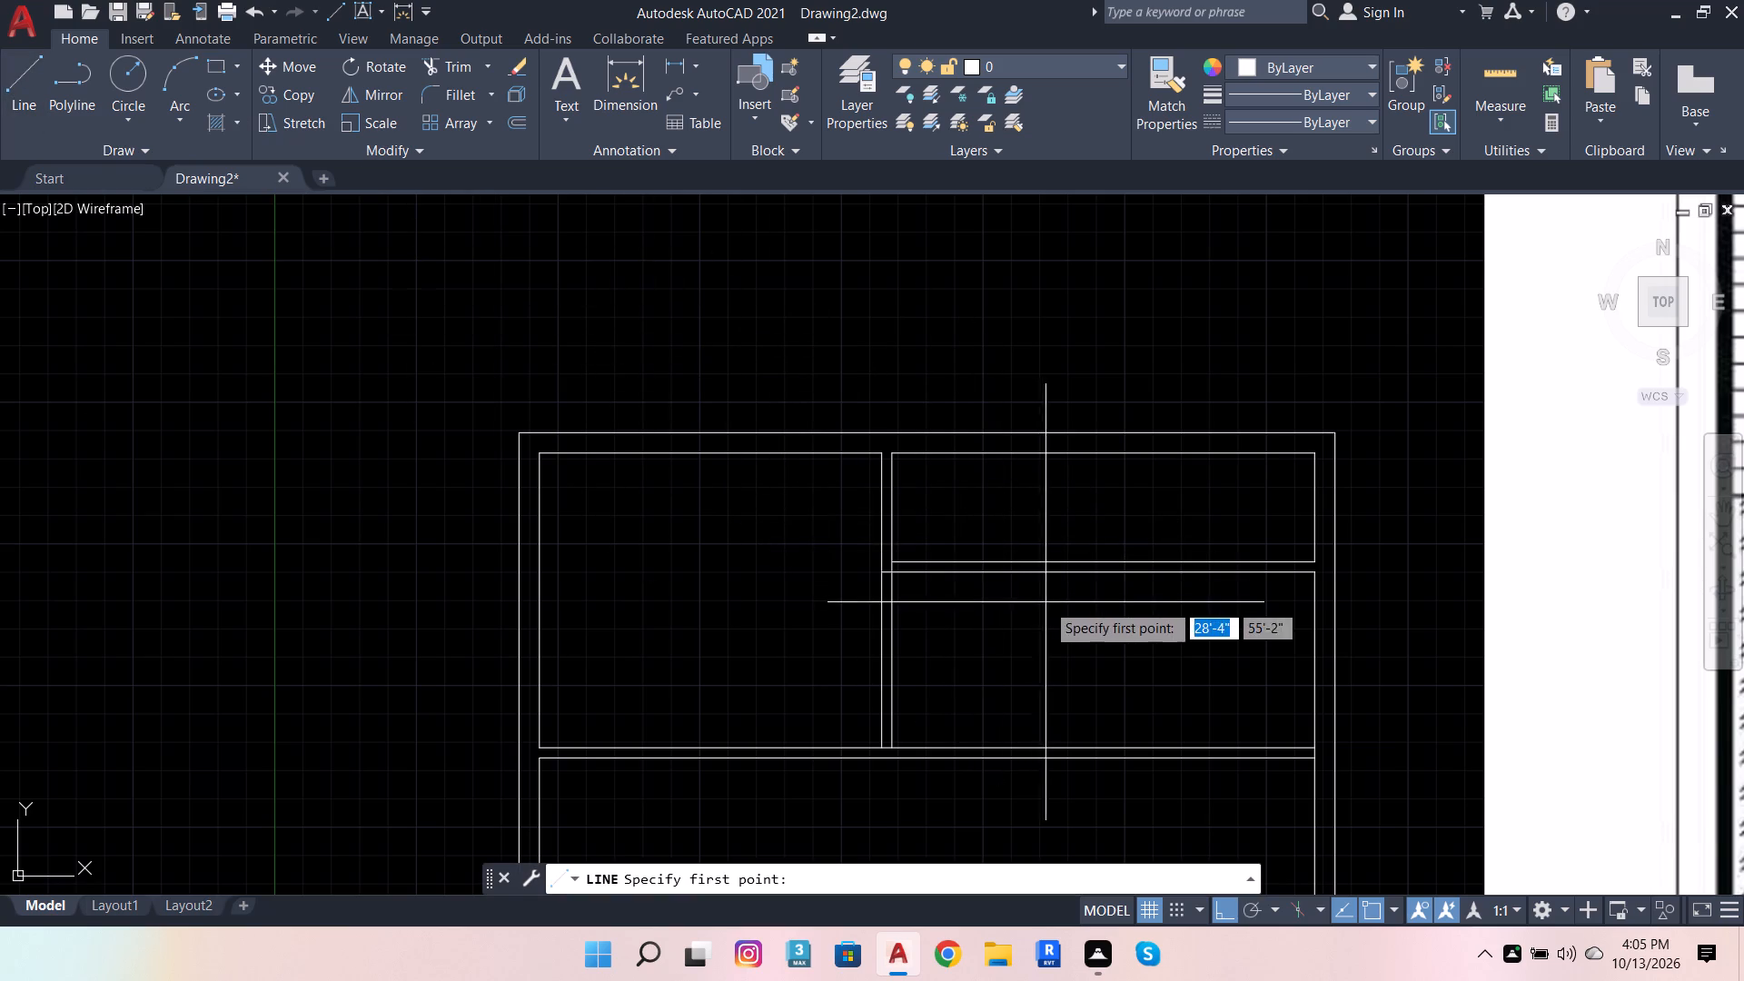
click(1062, 583)
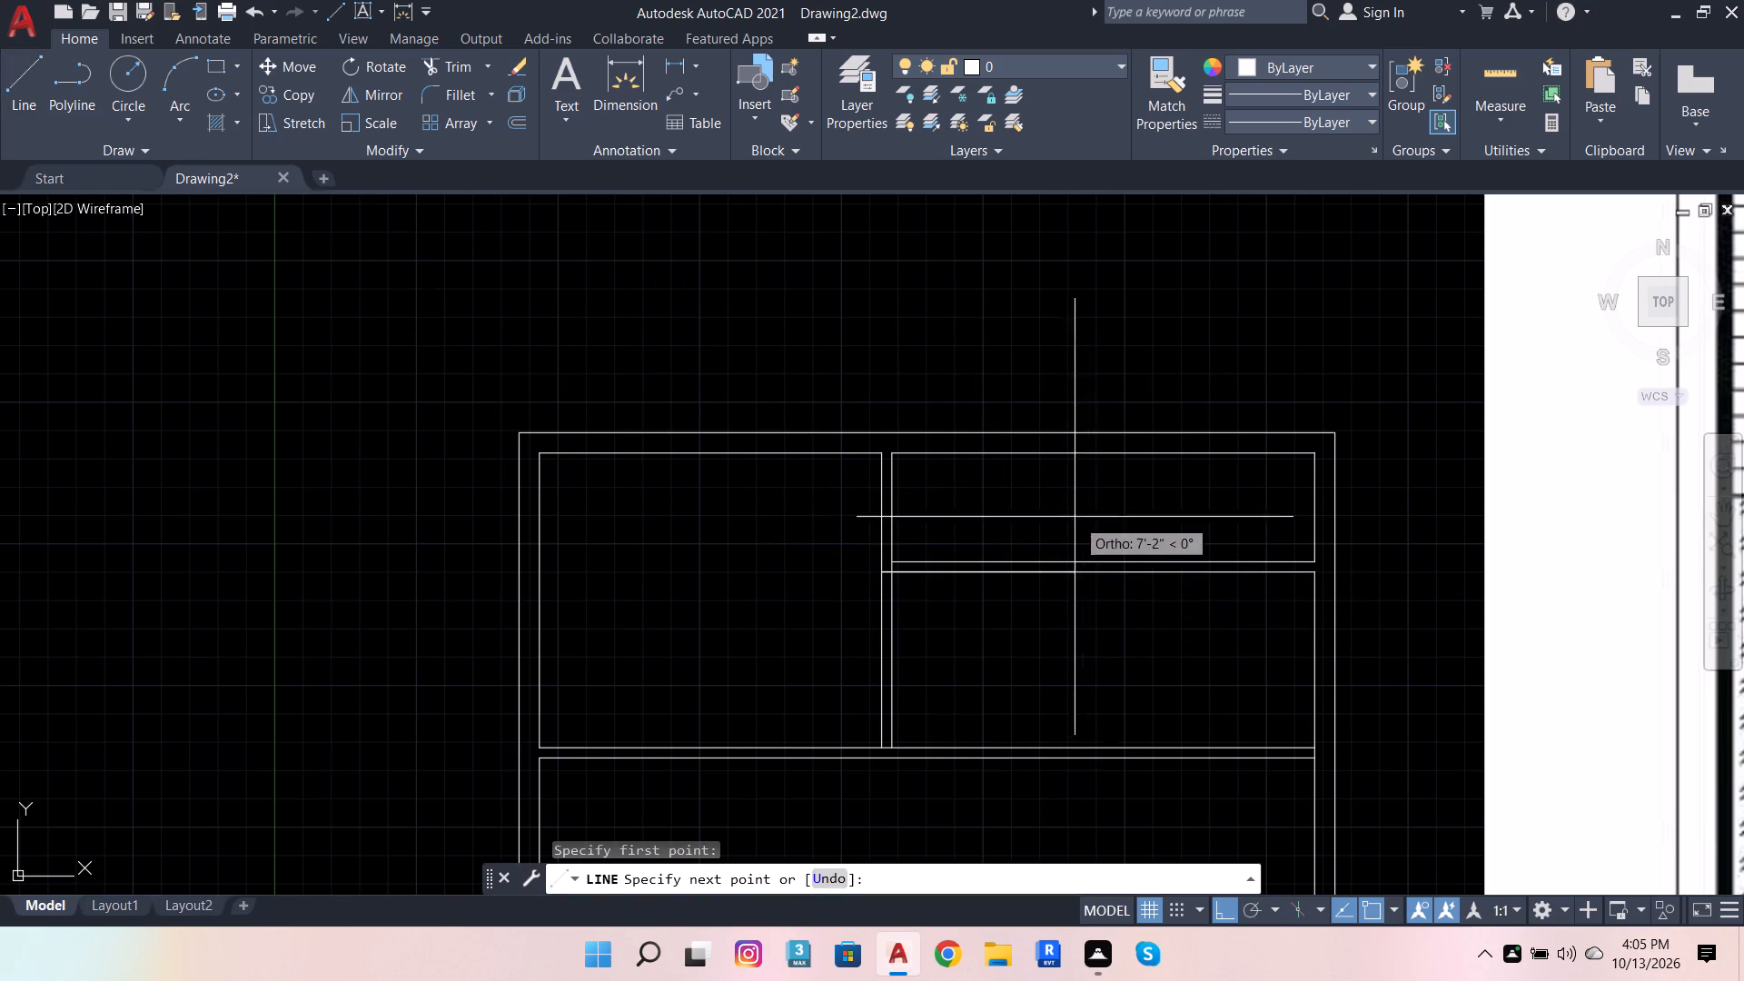
click(1077, 627)
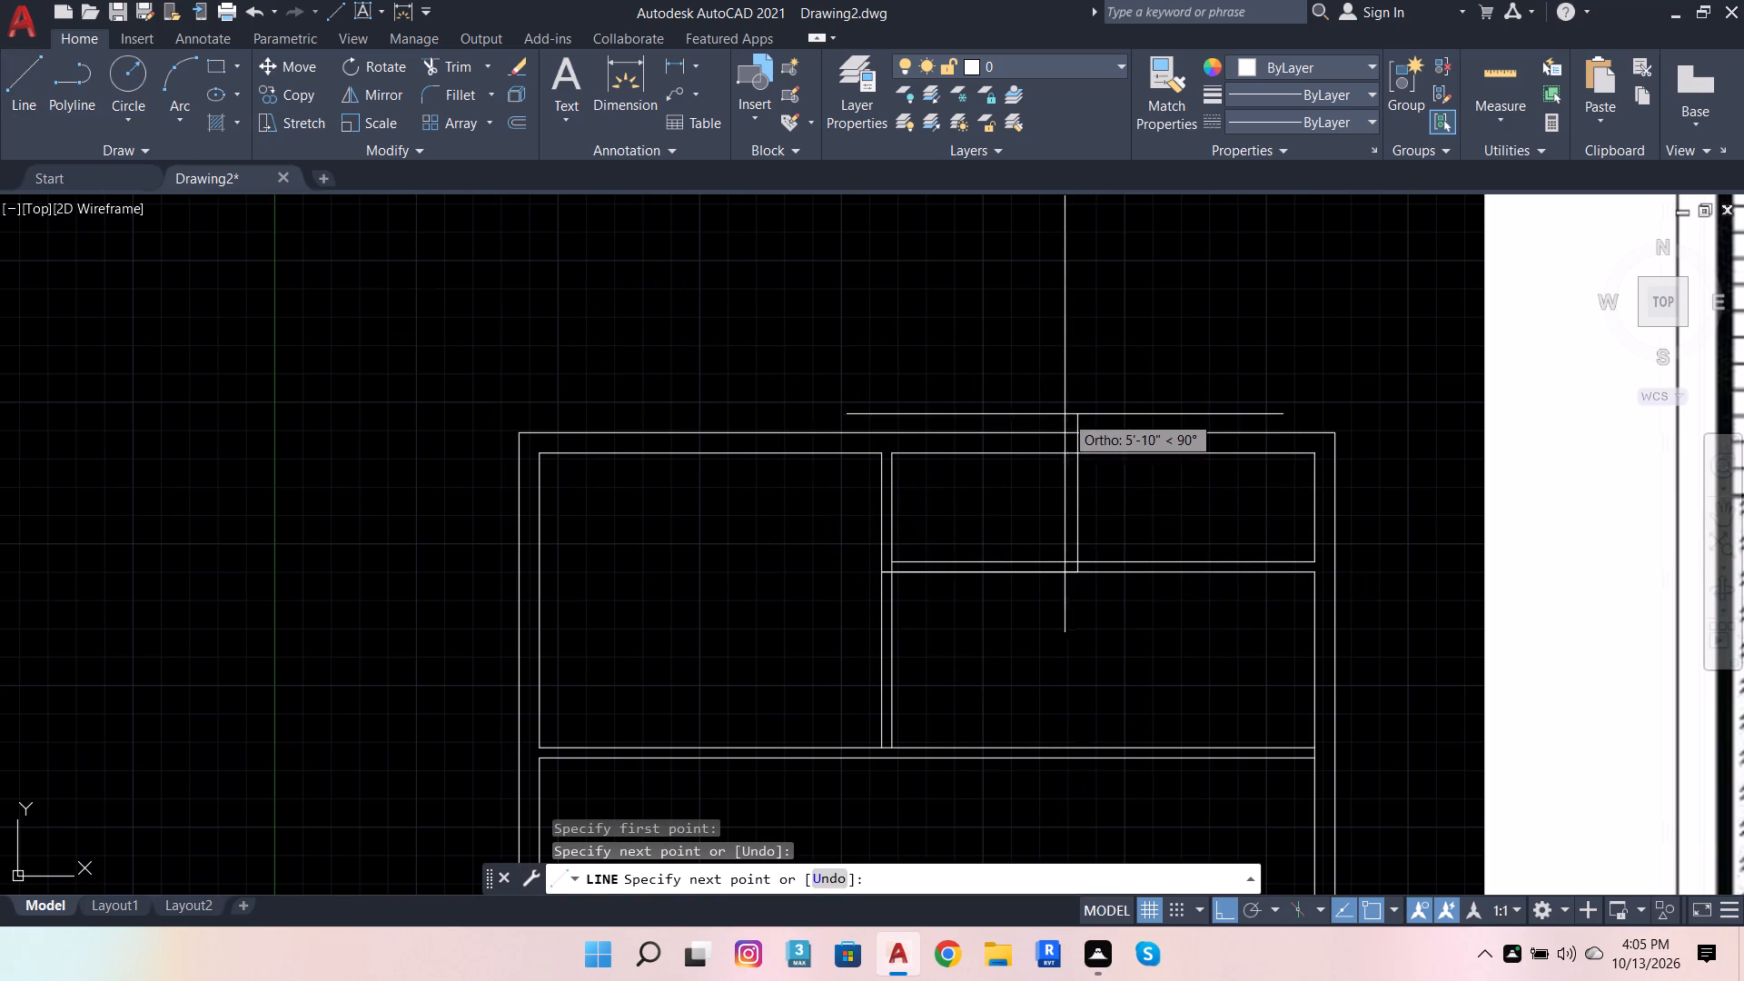
scroll(1088, 432, up, 3)
click(1045, 466)
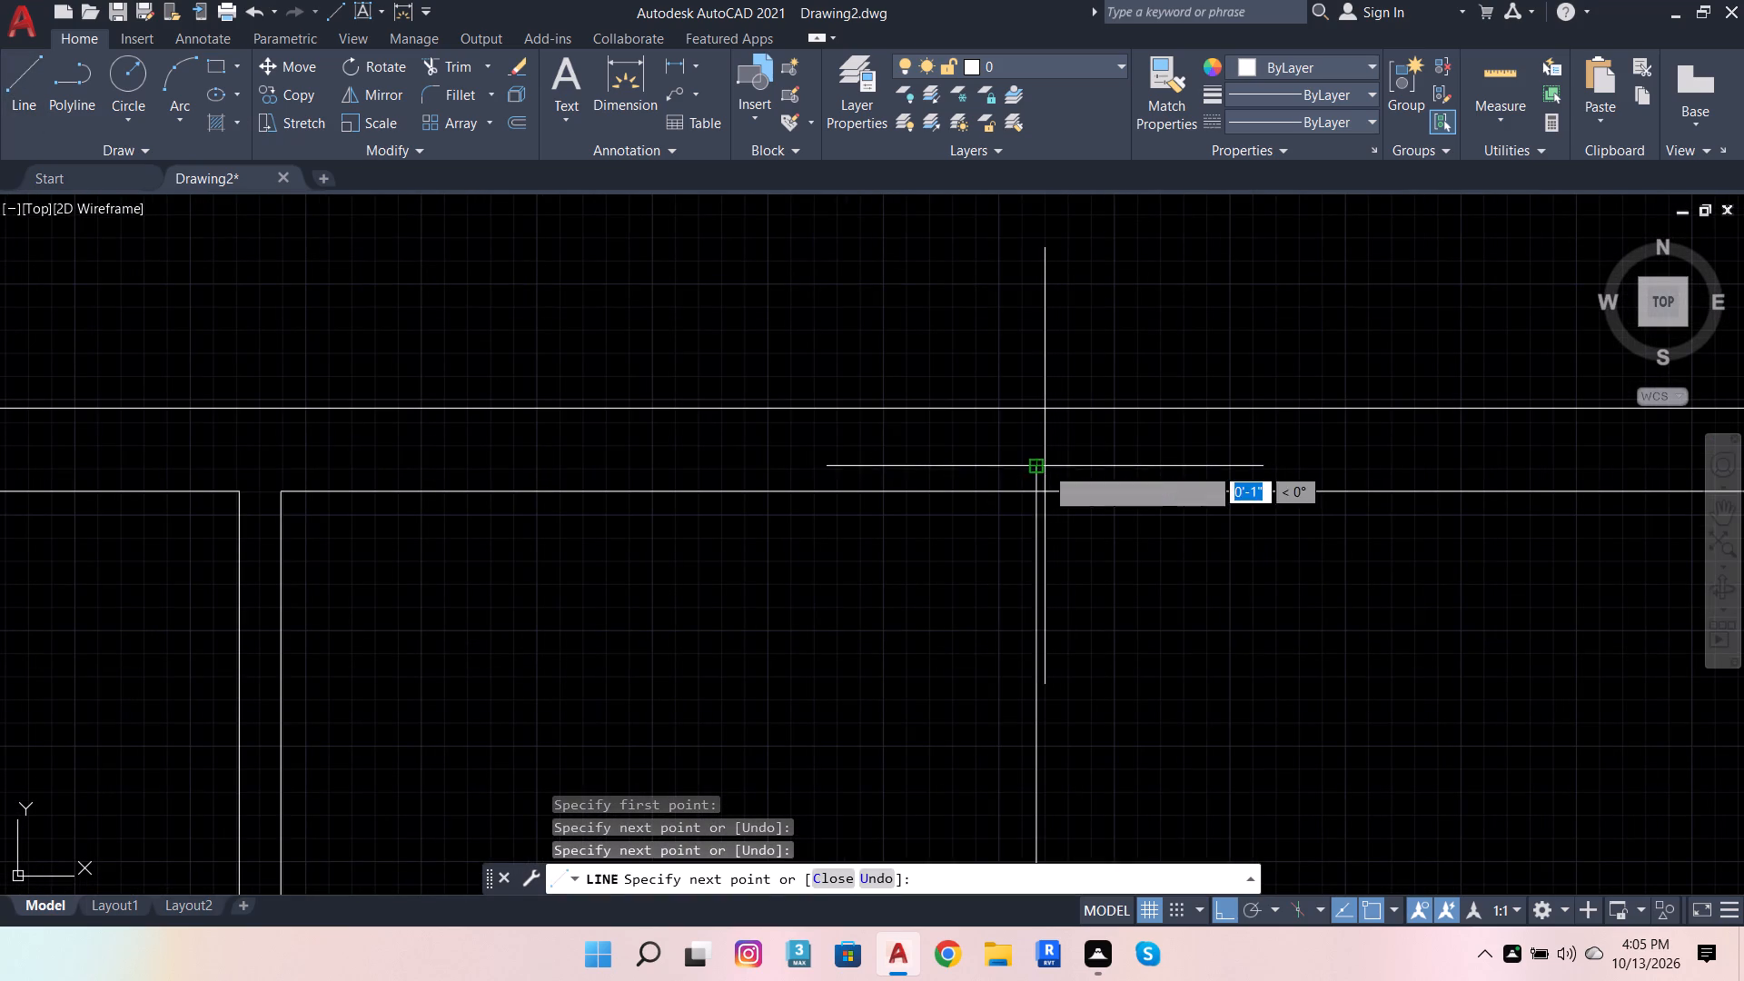
scroll(926, 408, down, 2)
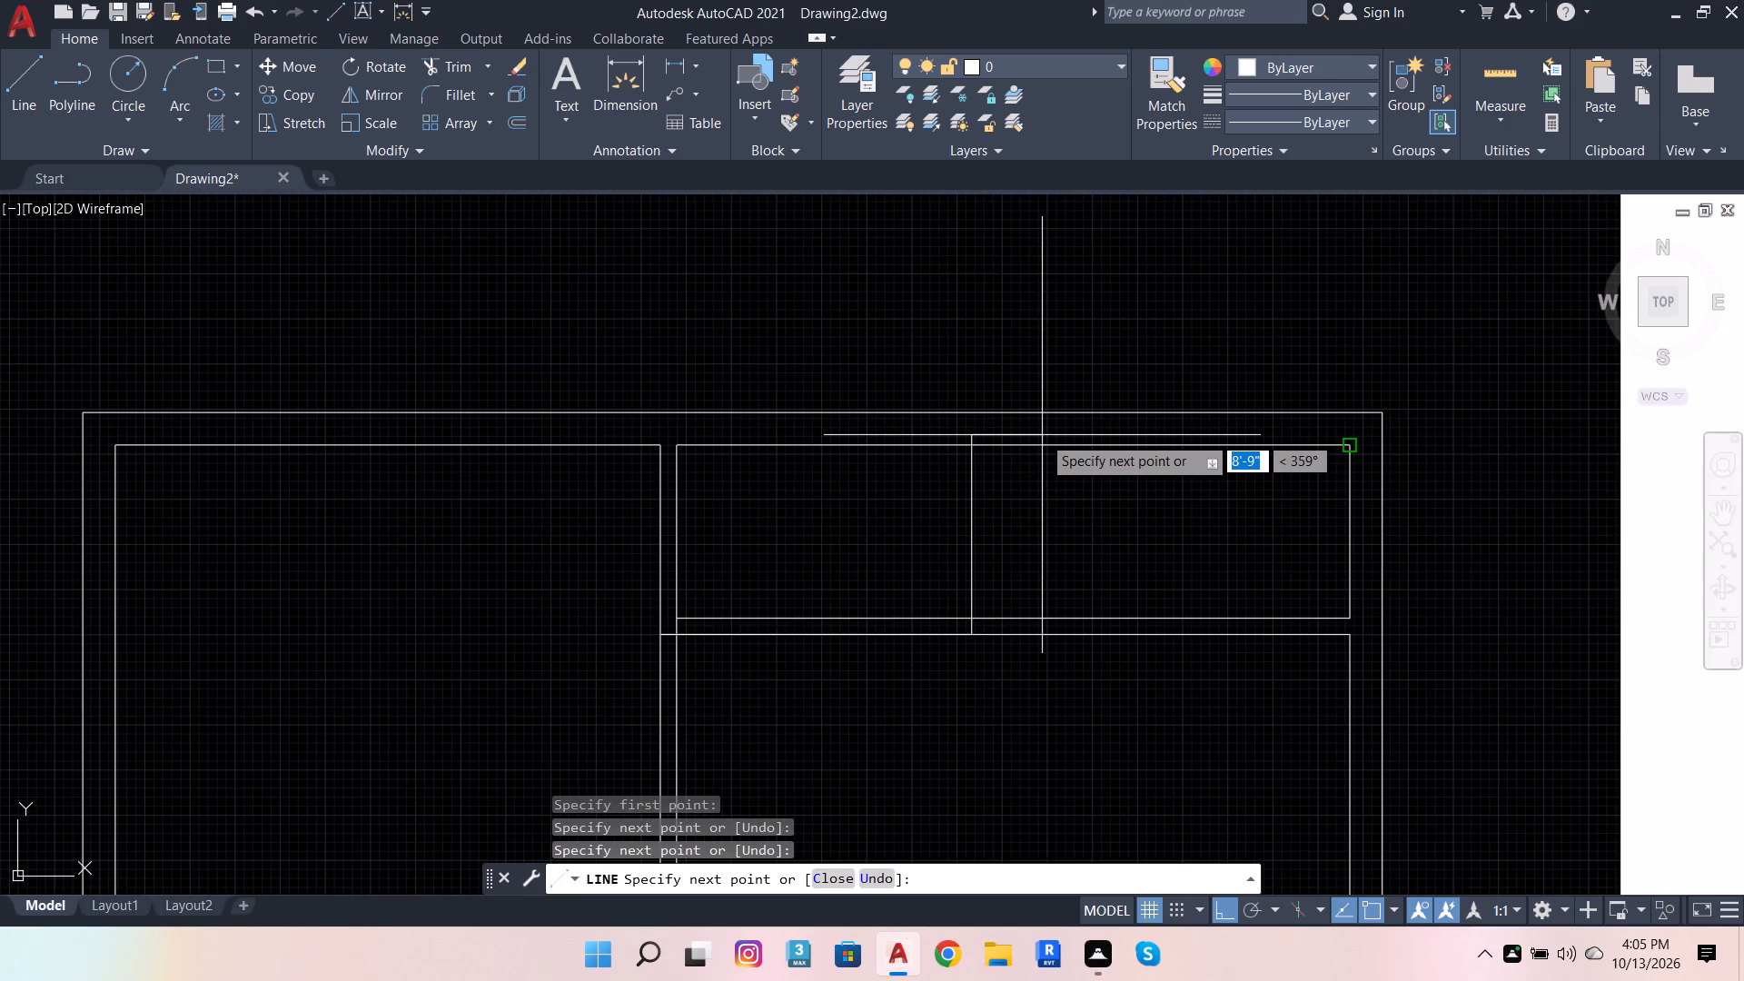
text(4.5)
key(Return)
click(1105, 738)
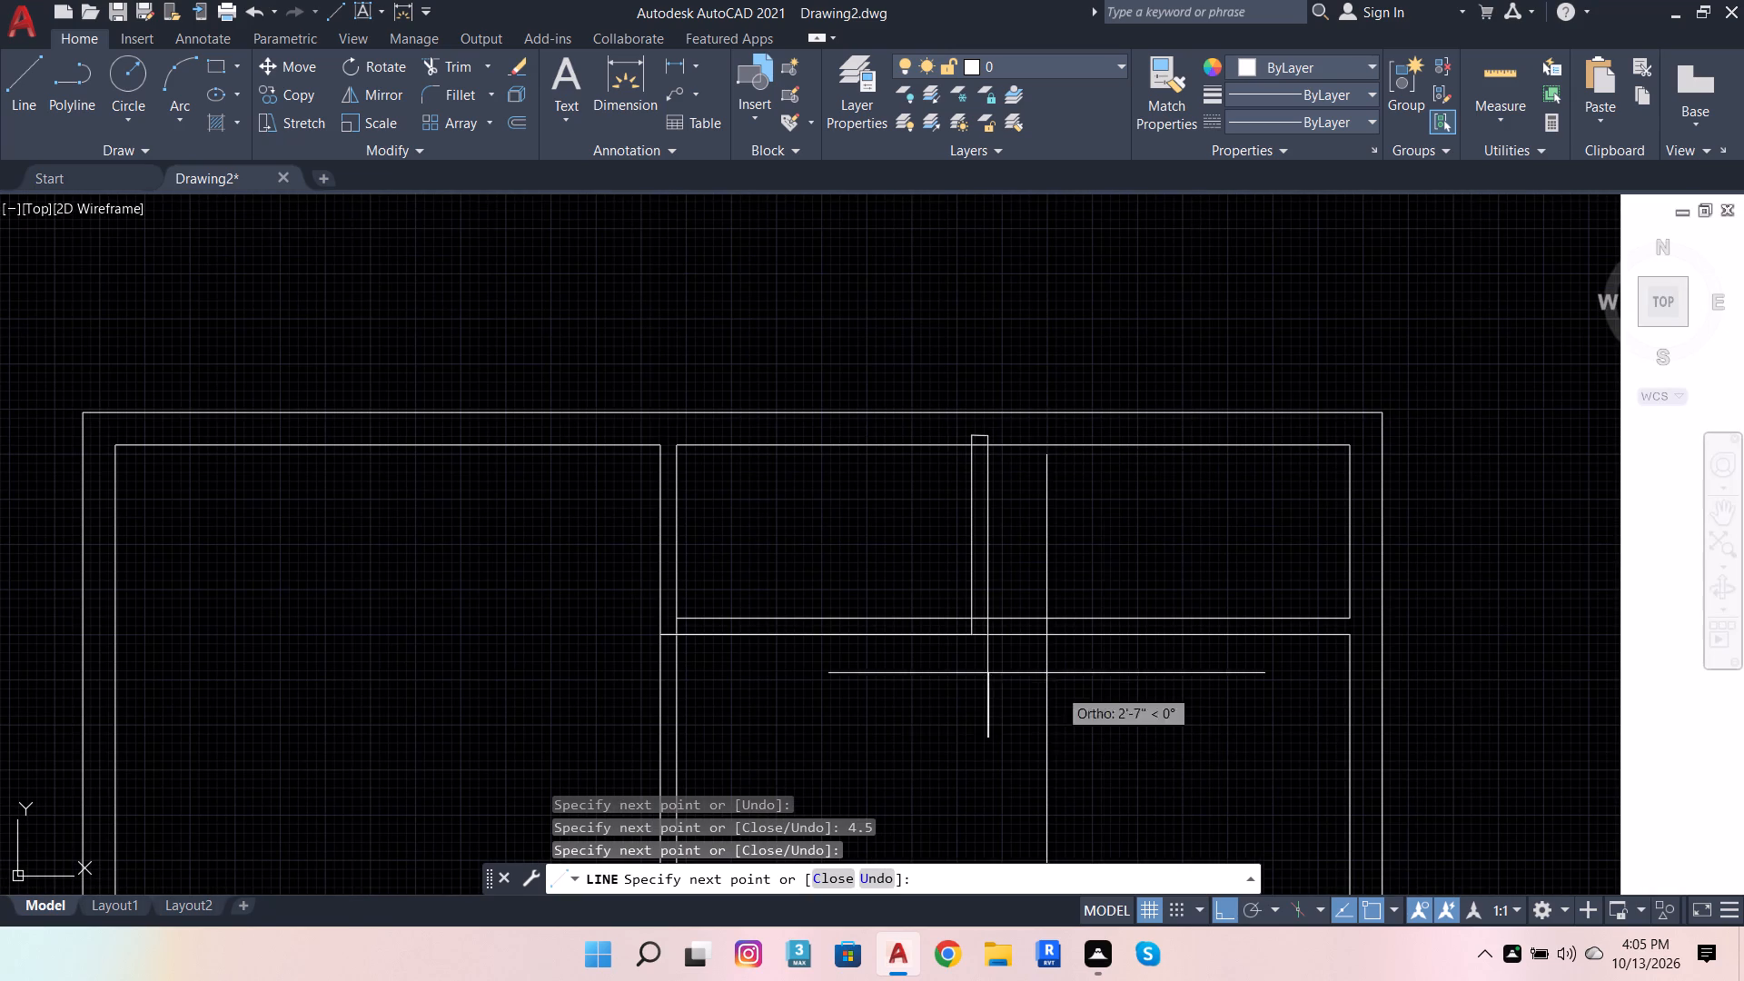
Trim the new partition's lower ends and the horizontal partition's upper line between them to open their junction.
click(461, 59)
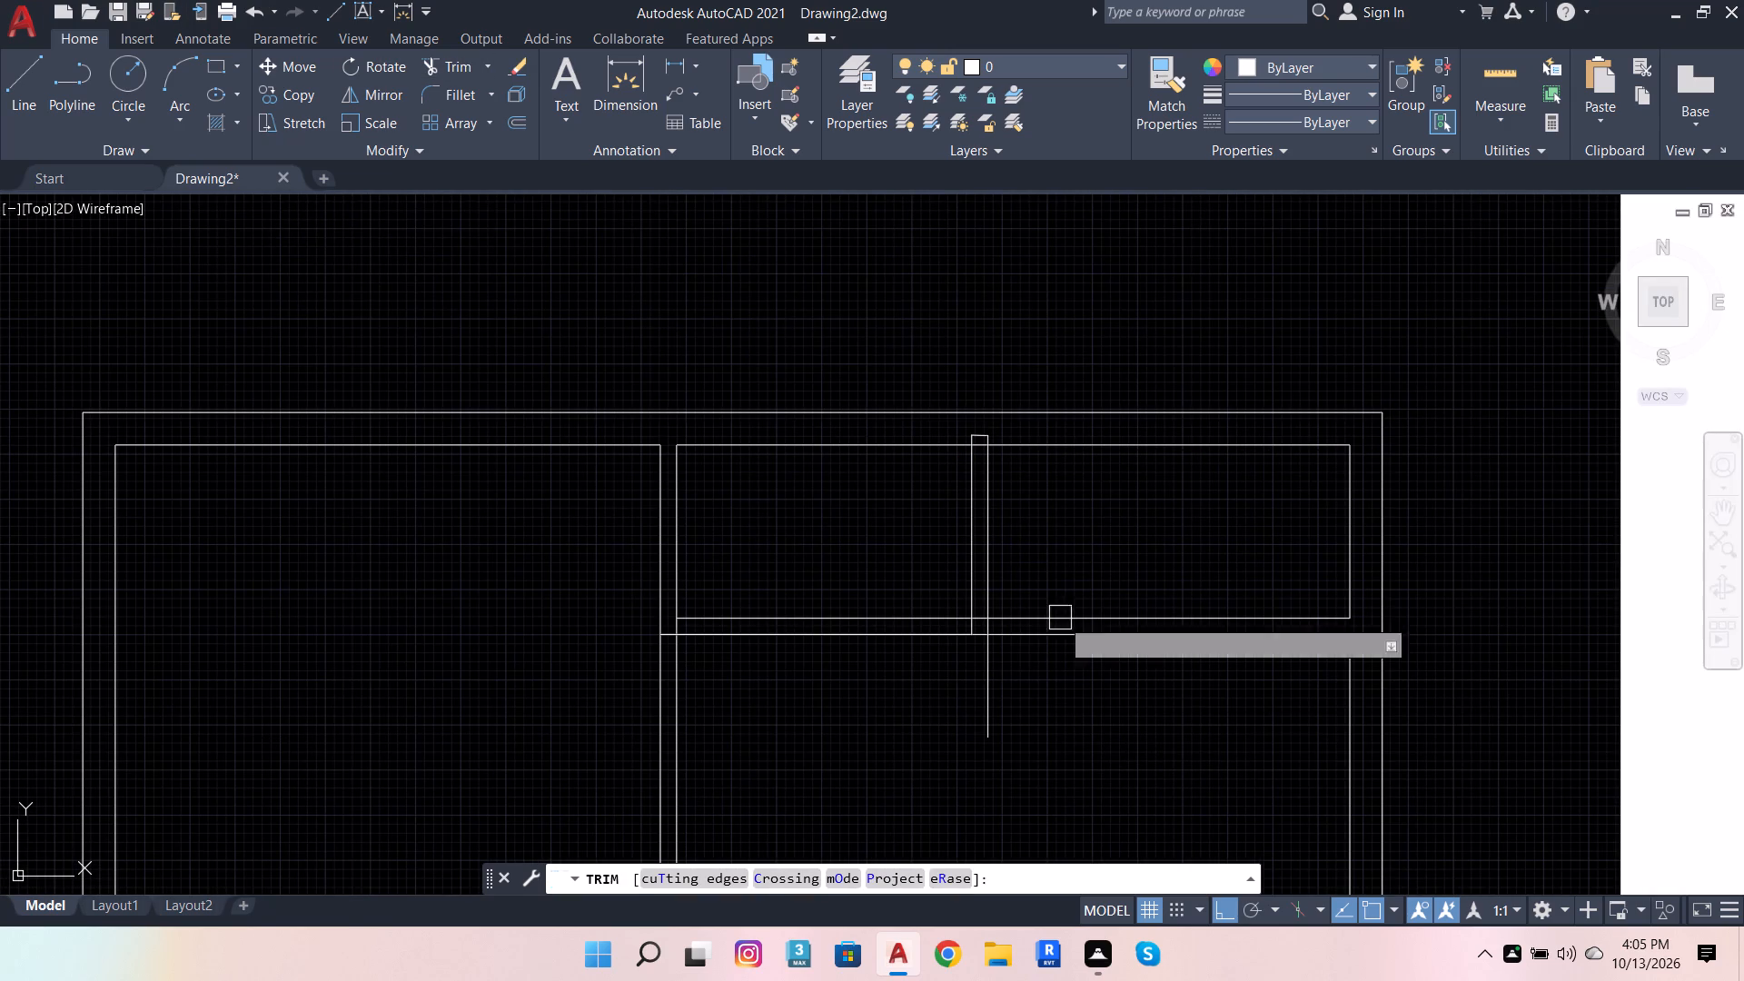
click(1003, 691)
click(978, 686)
scroll(1026, 616, up, 4)
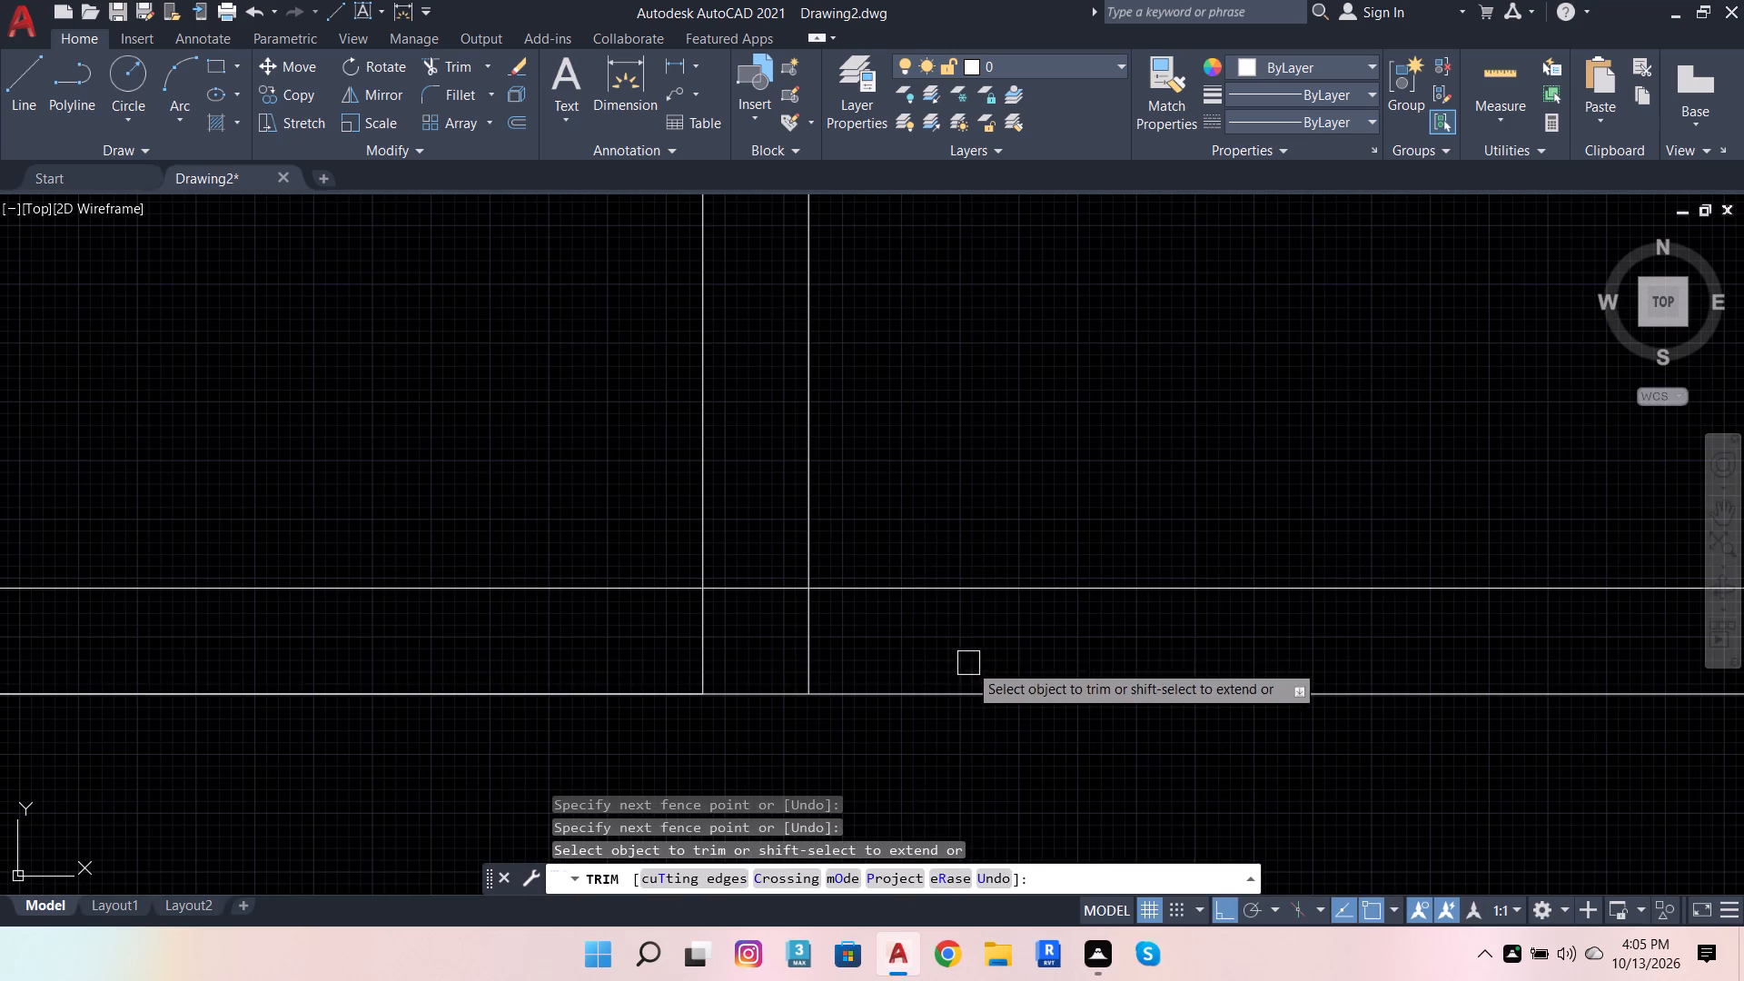
click(936, 644)
click(593, 644)
click(733, 586)
scroll(809, 648, down, 3)
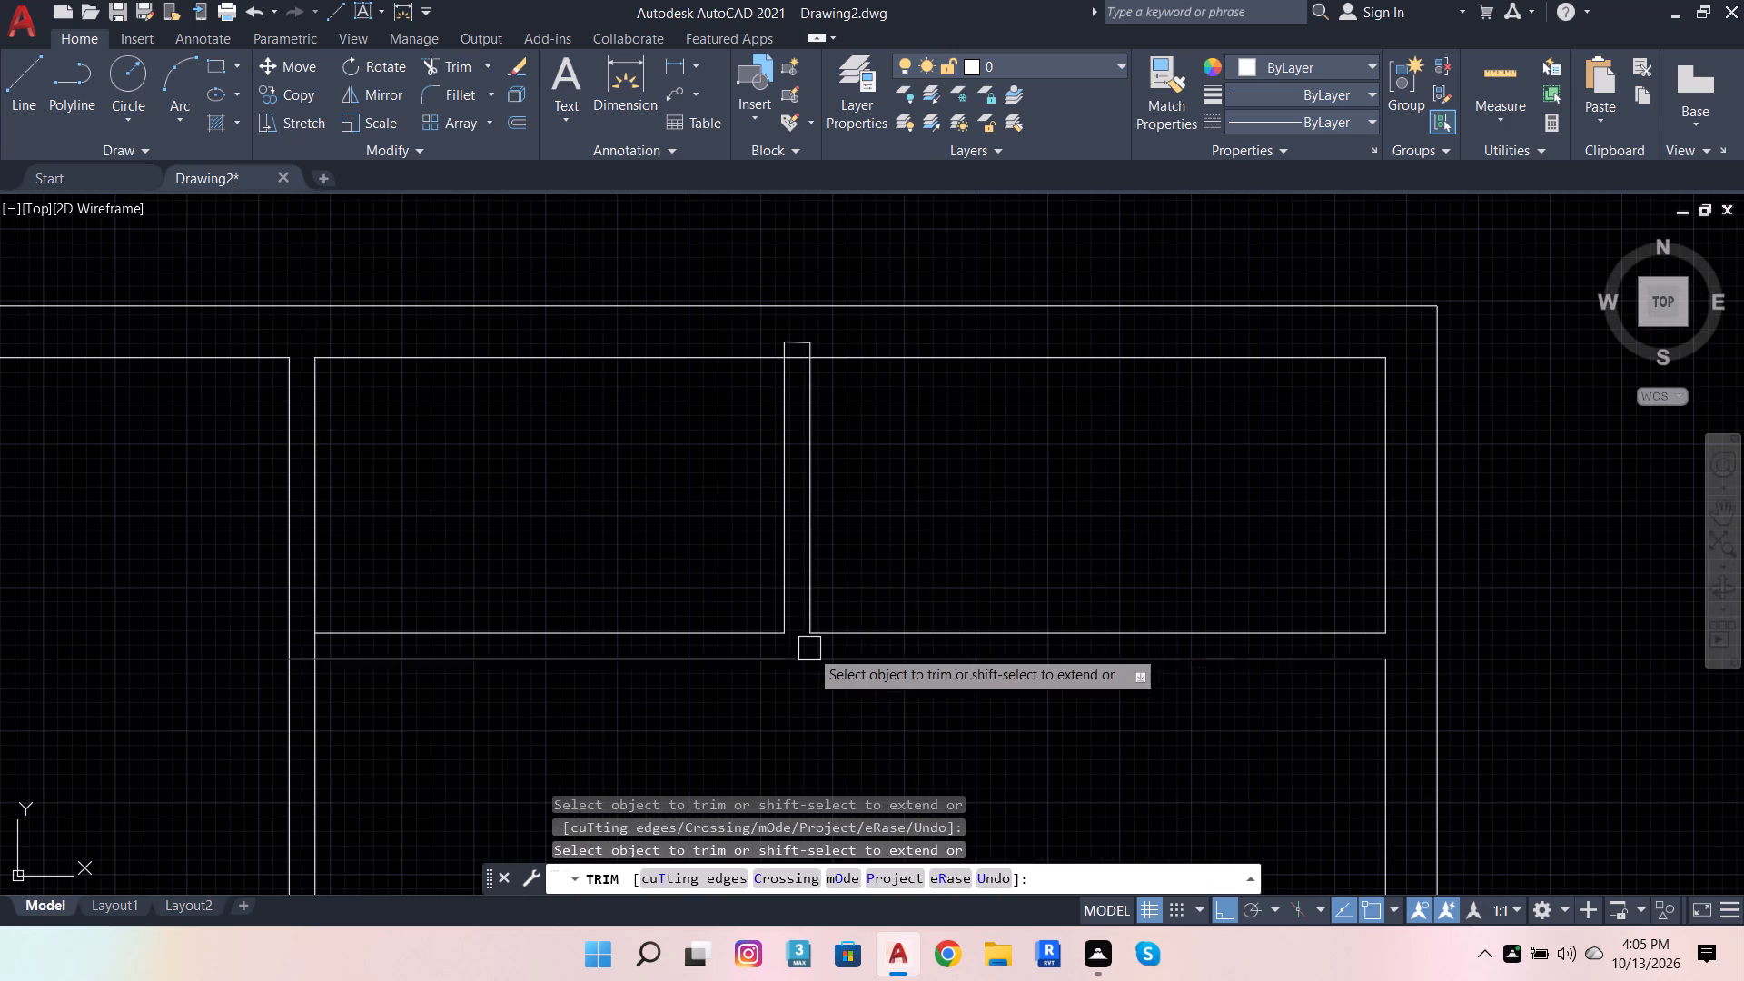
Trim the new partition's top cap and overshooting ends, and cut the top inner wall line between its two lines.
scroll(800, 327, up, 3)
click(802, 340)
click(797, 381)
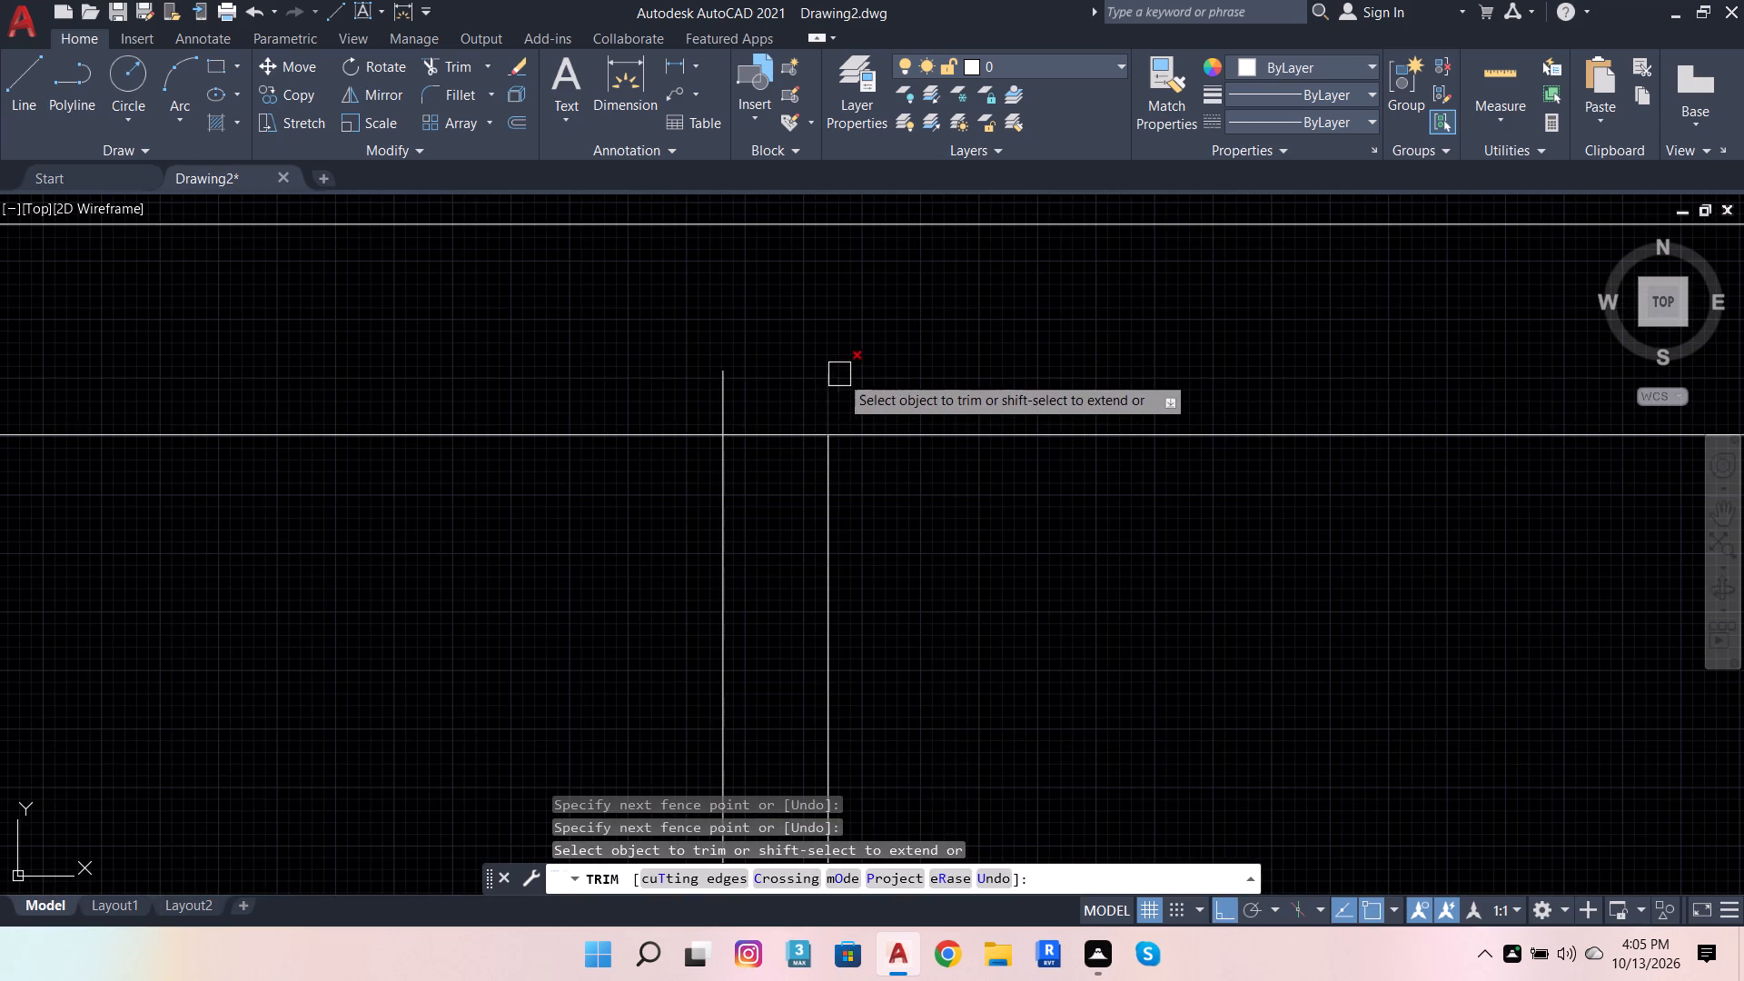
click(846, 381)
click(678, 411)
scroll(888, 428, down, 1)
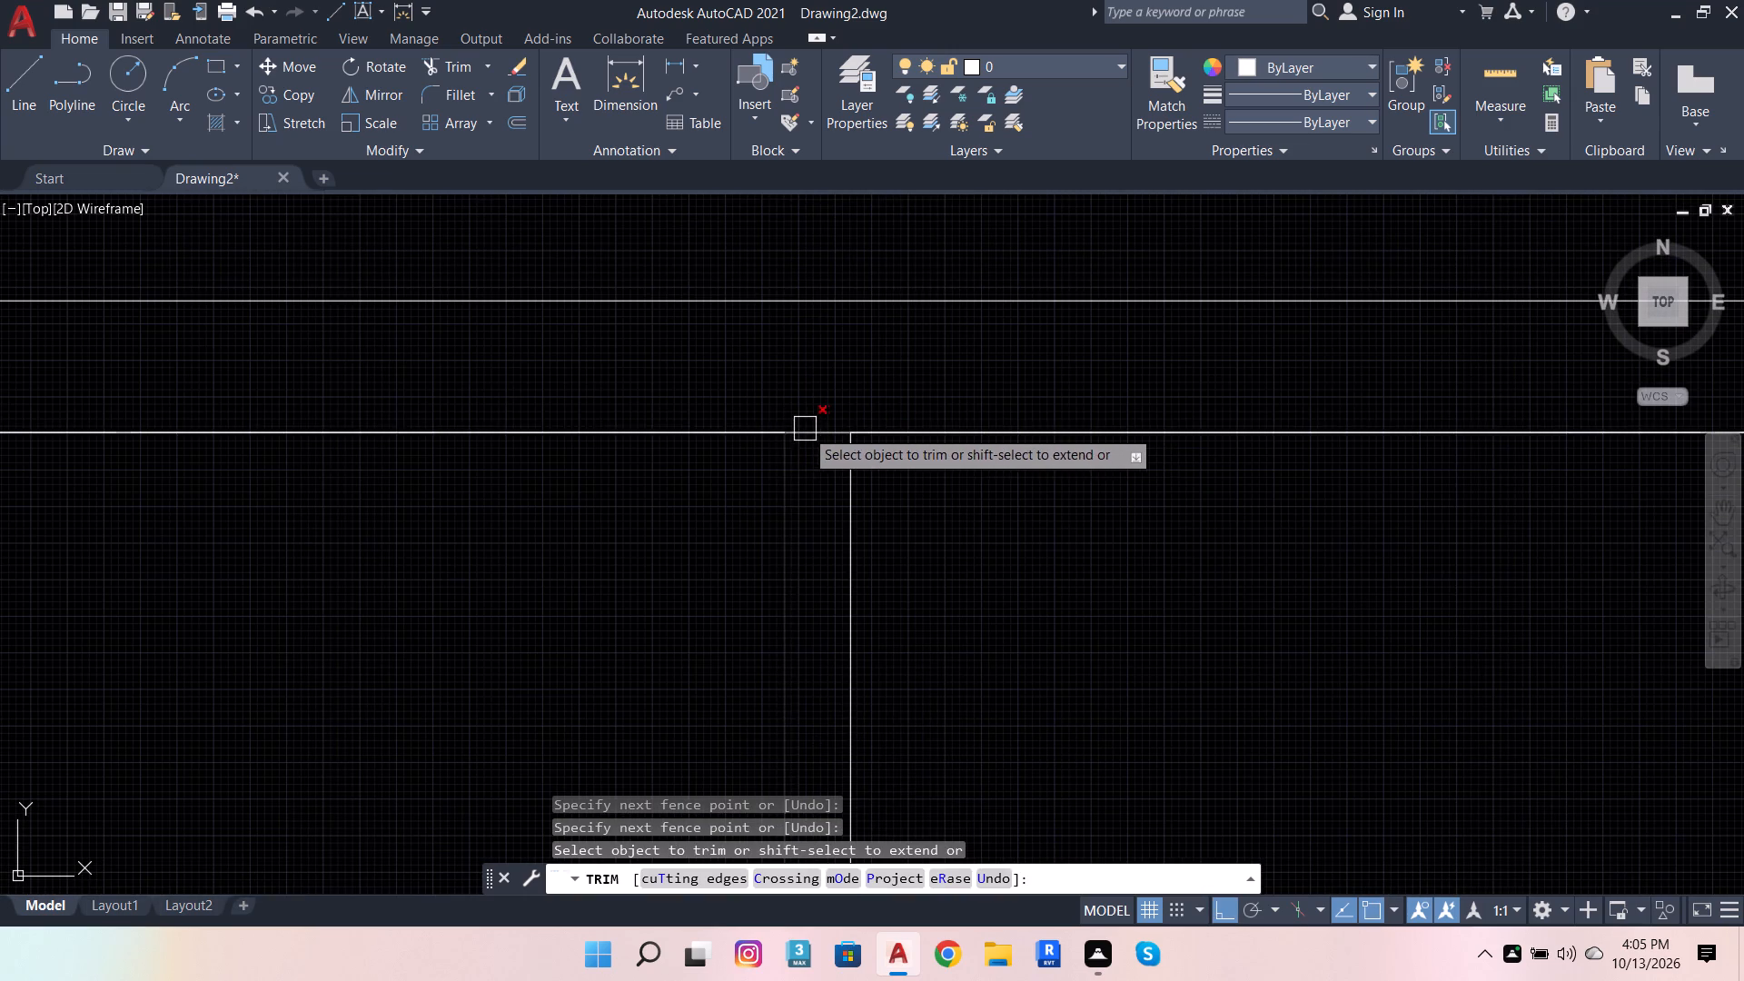
click(814, 429)
scroll(967, 450, down, 4)
Trim the short line segments where the upper-right horizontal partition meets the longer vertical partition.
scroll(839, 481, up, 1)
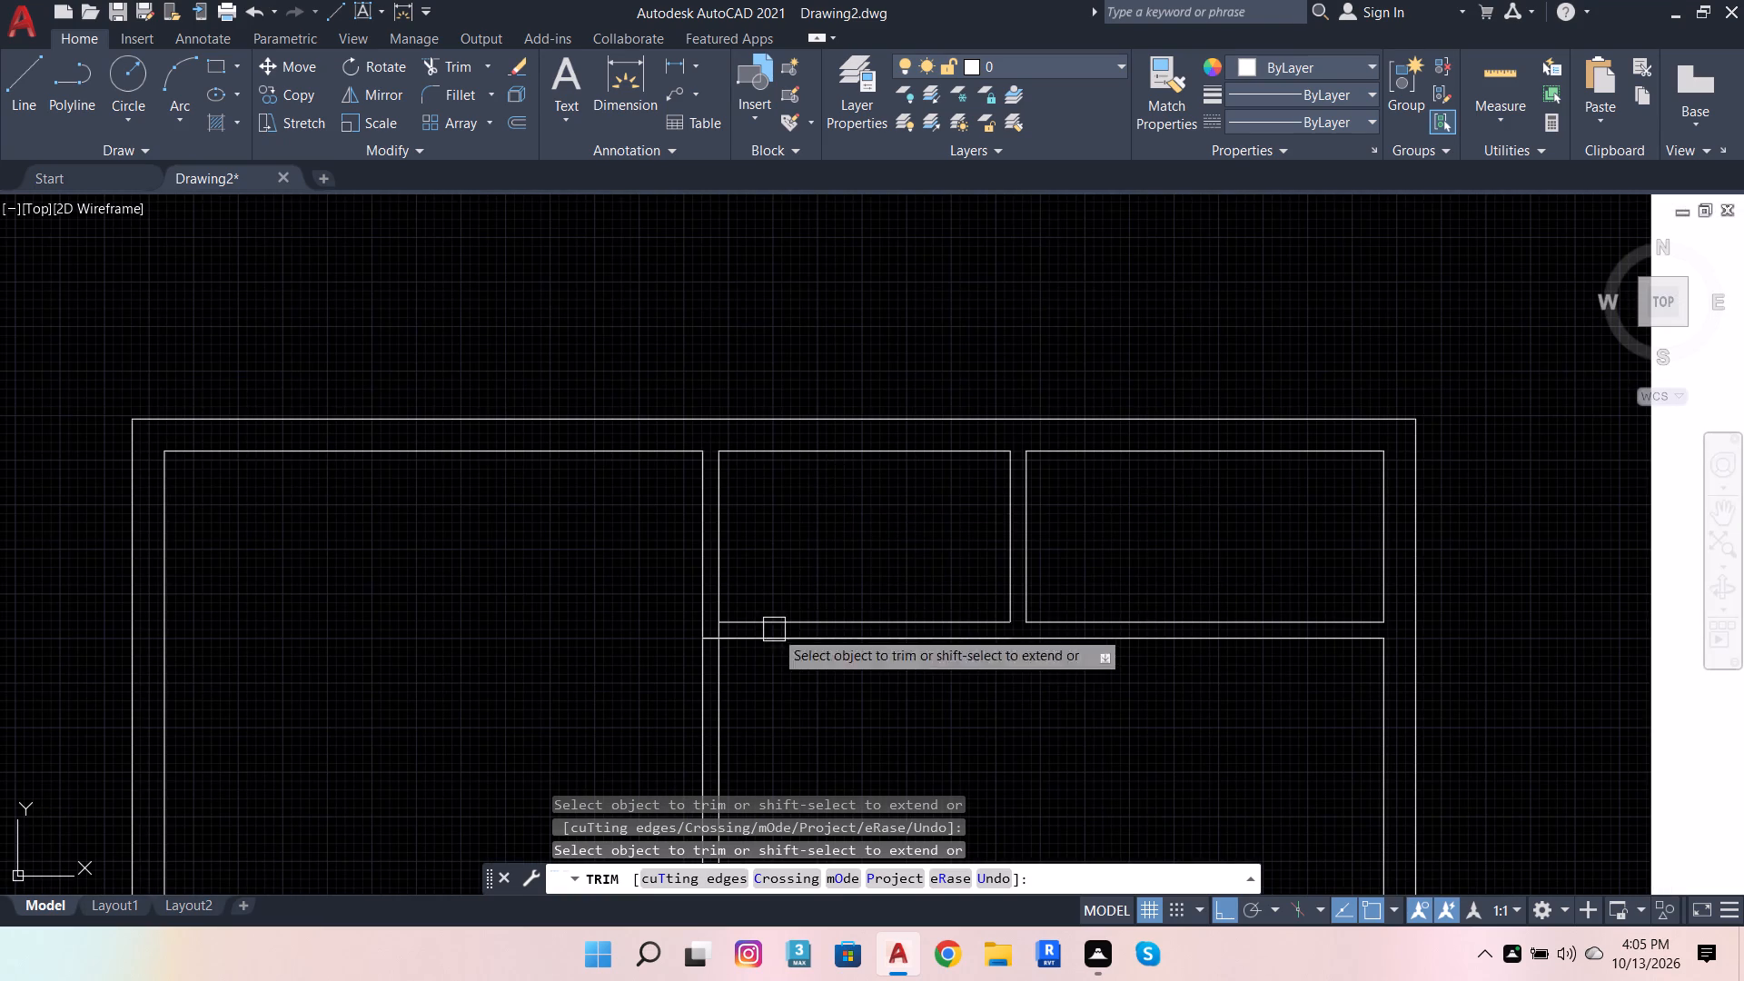
scroll(718, 659, up, 2)
click(686, 613)
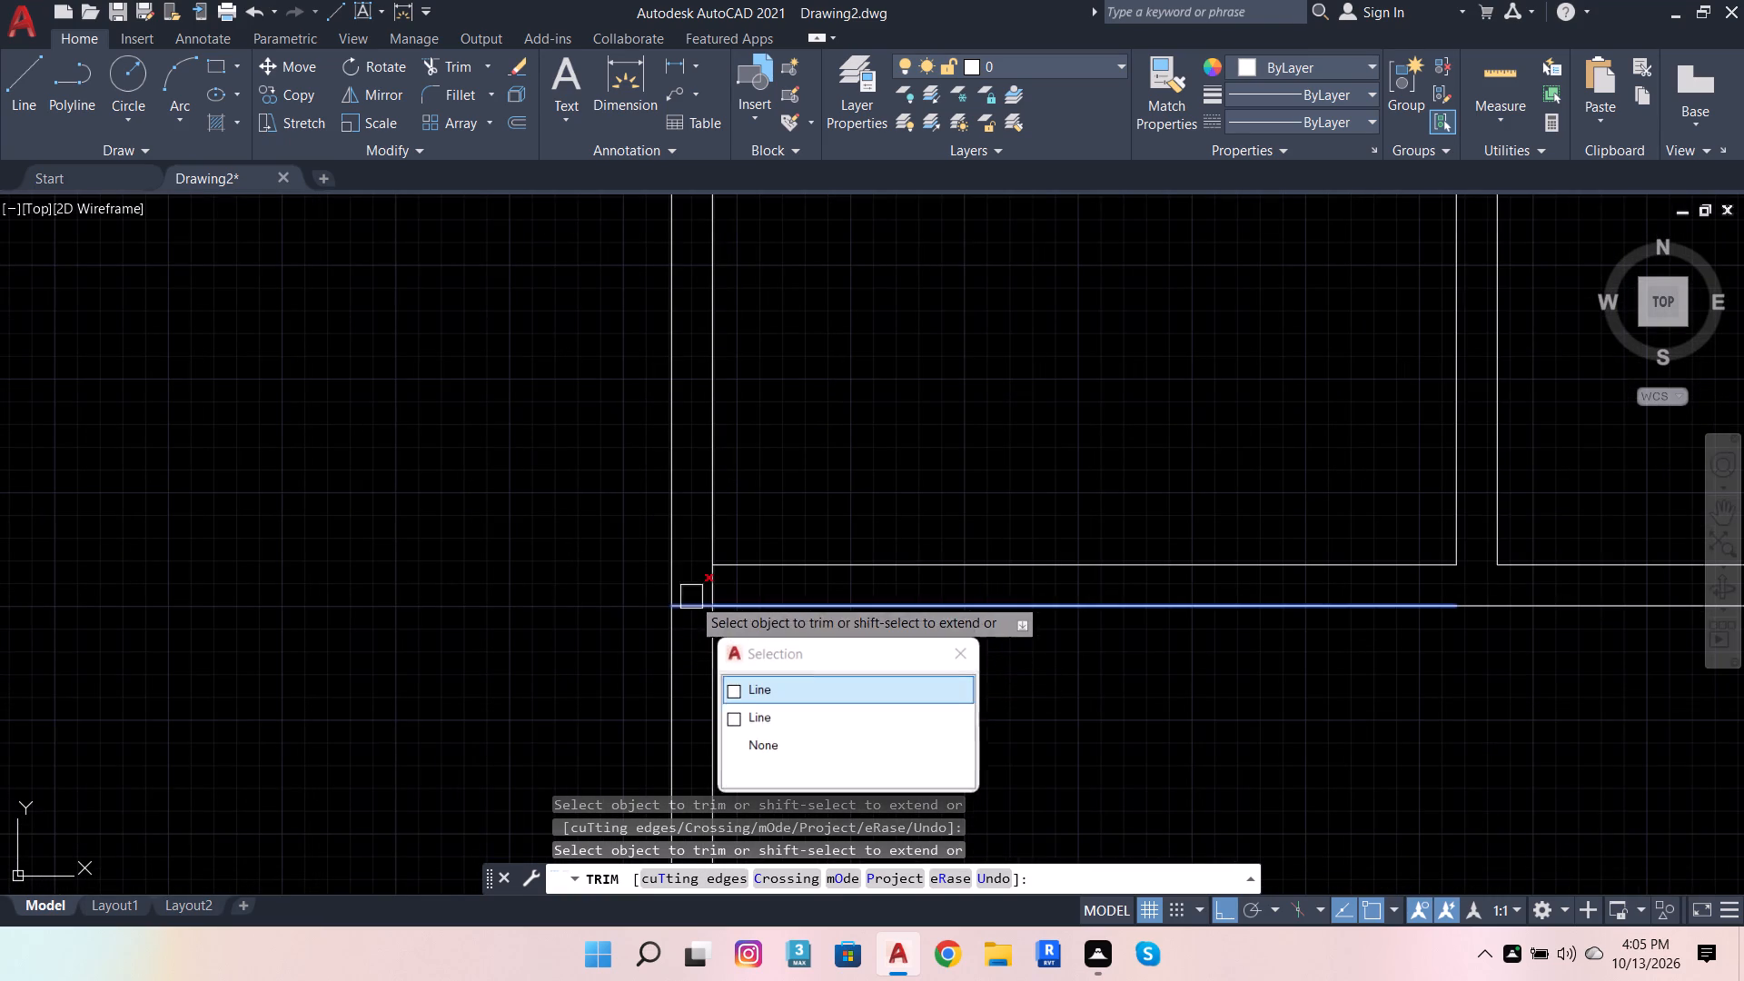
click(696, 585)
click(722, 594)
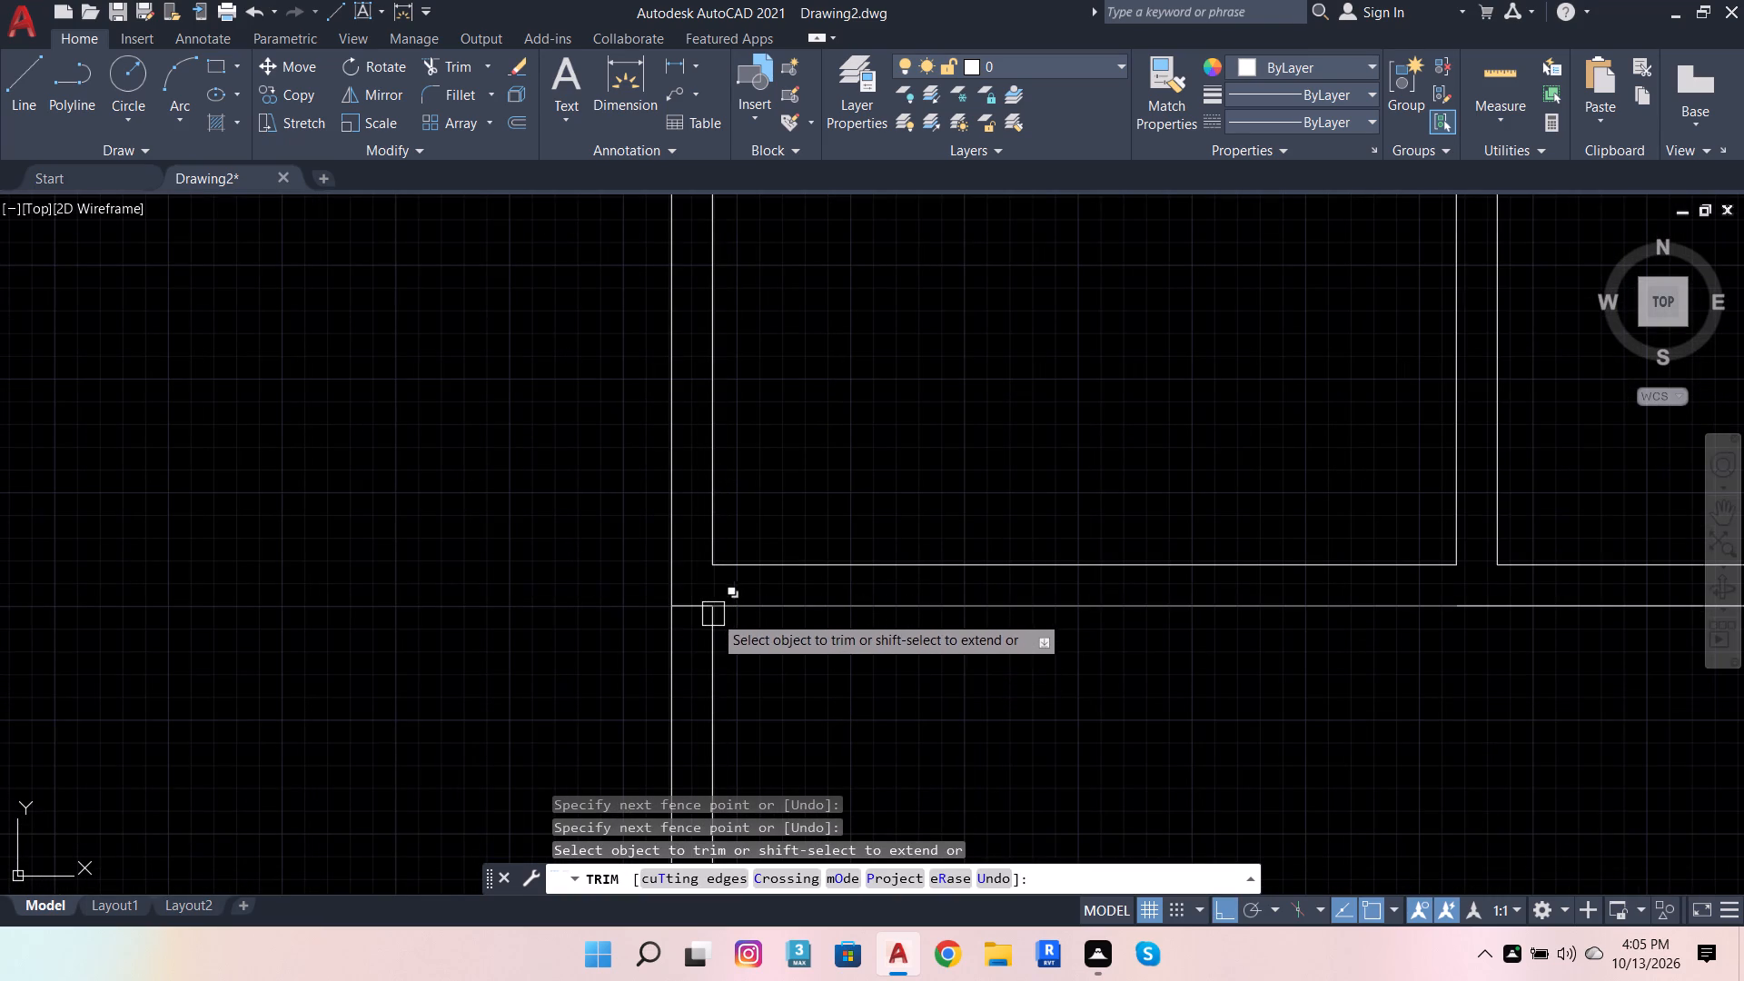
click(692, 609)
scroll(809, 666, down, 3)
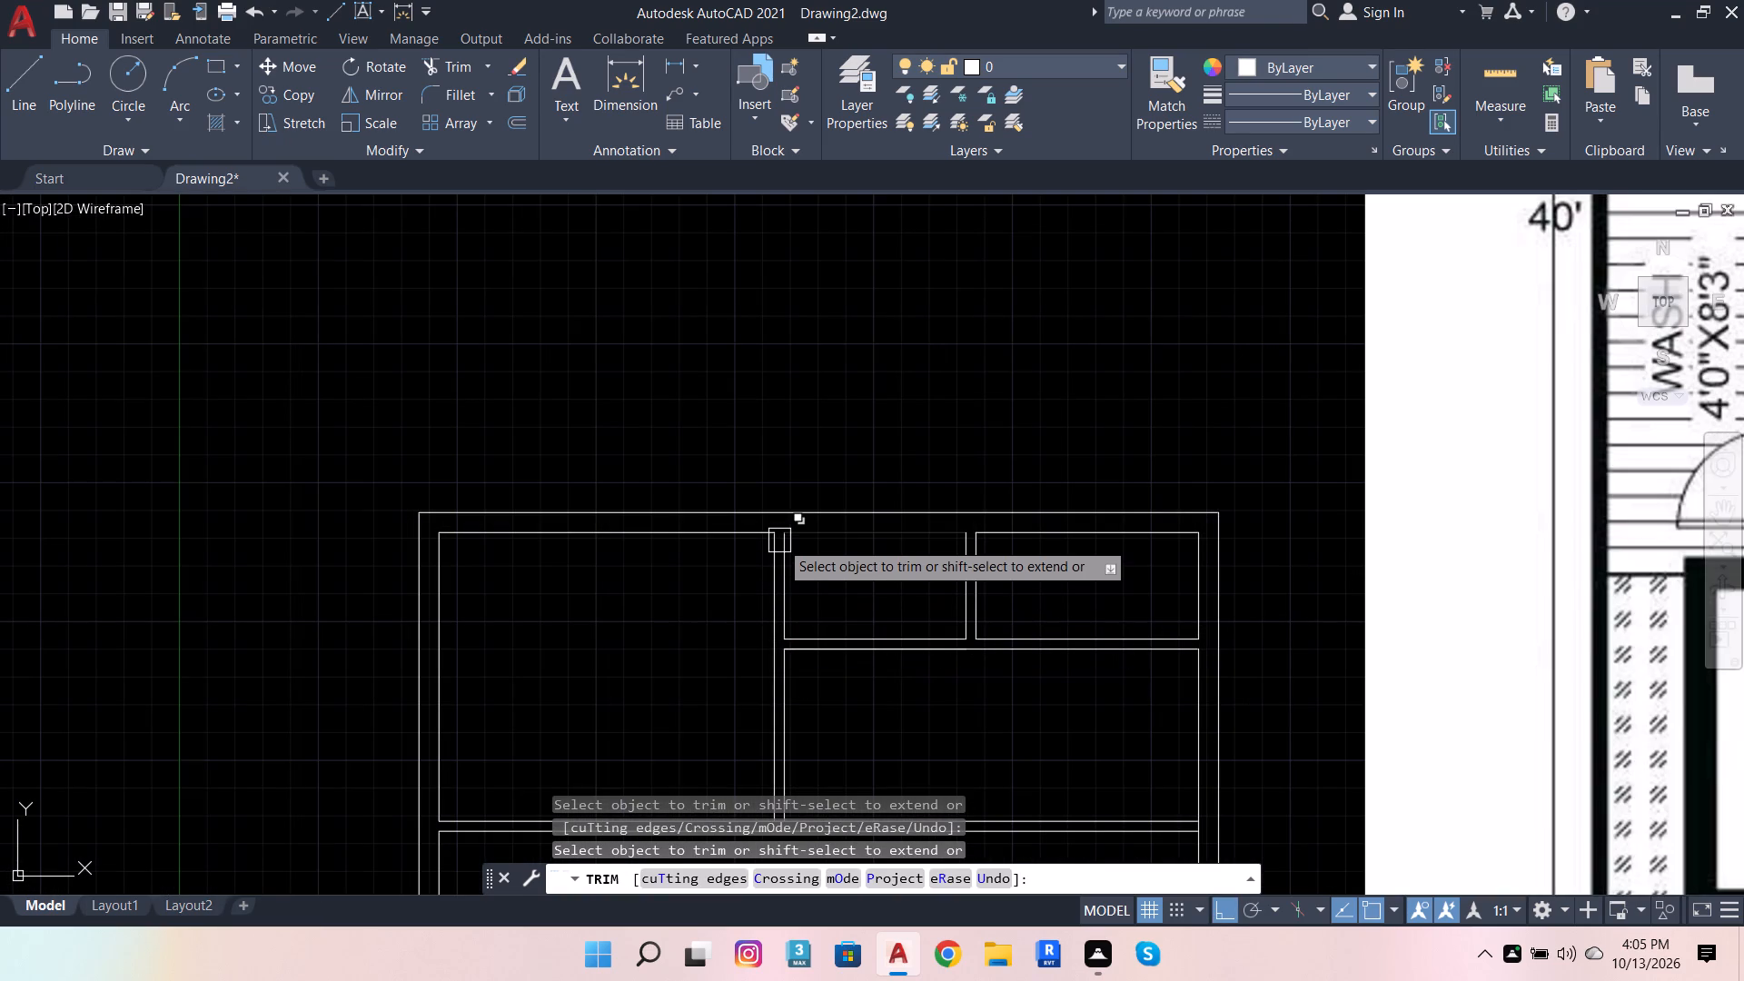
Extend the top inner wall line and the horizontal partition's upper line across the longer vertical partition, and trim that partition's part above the junction.
shift+click(797, 538)
scroll(810, 589, up, 3)
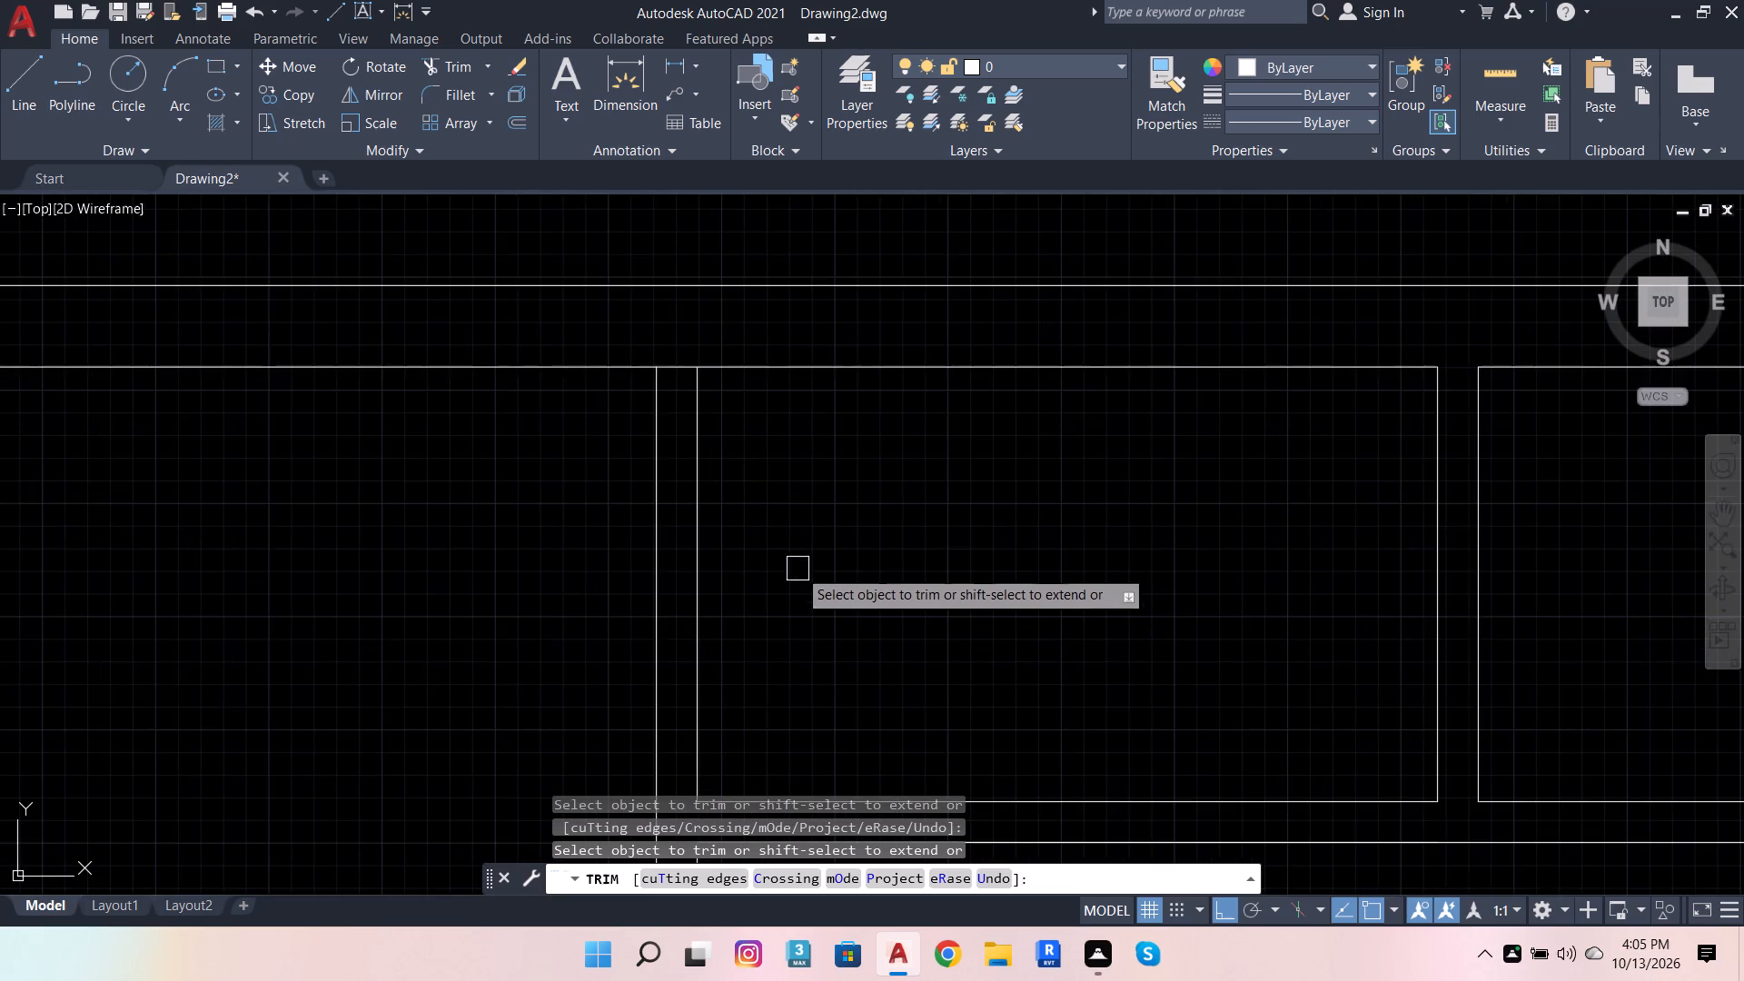
scroll(815, 515, down, 1)
click(817, 519)
click(827, 517)
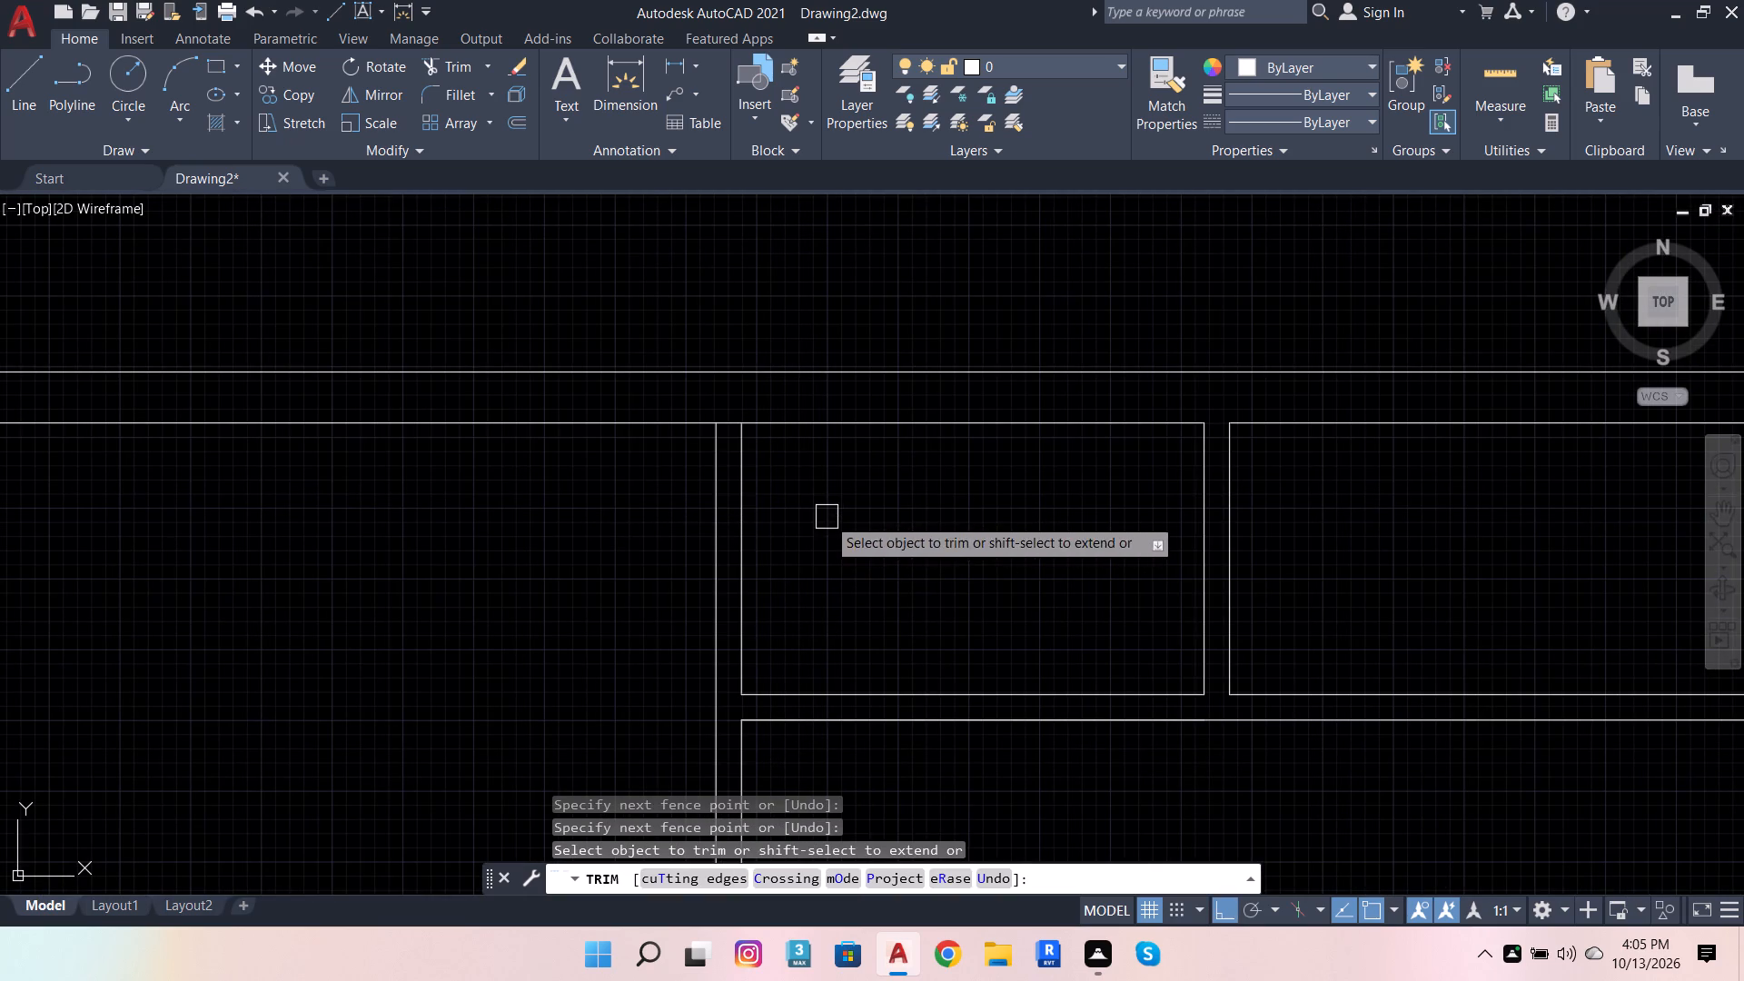
shift+click(874, 688)
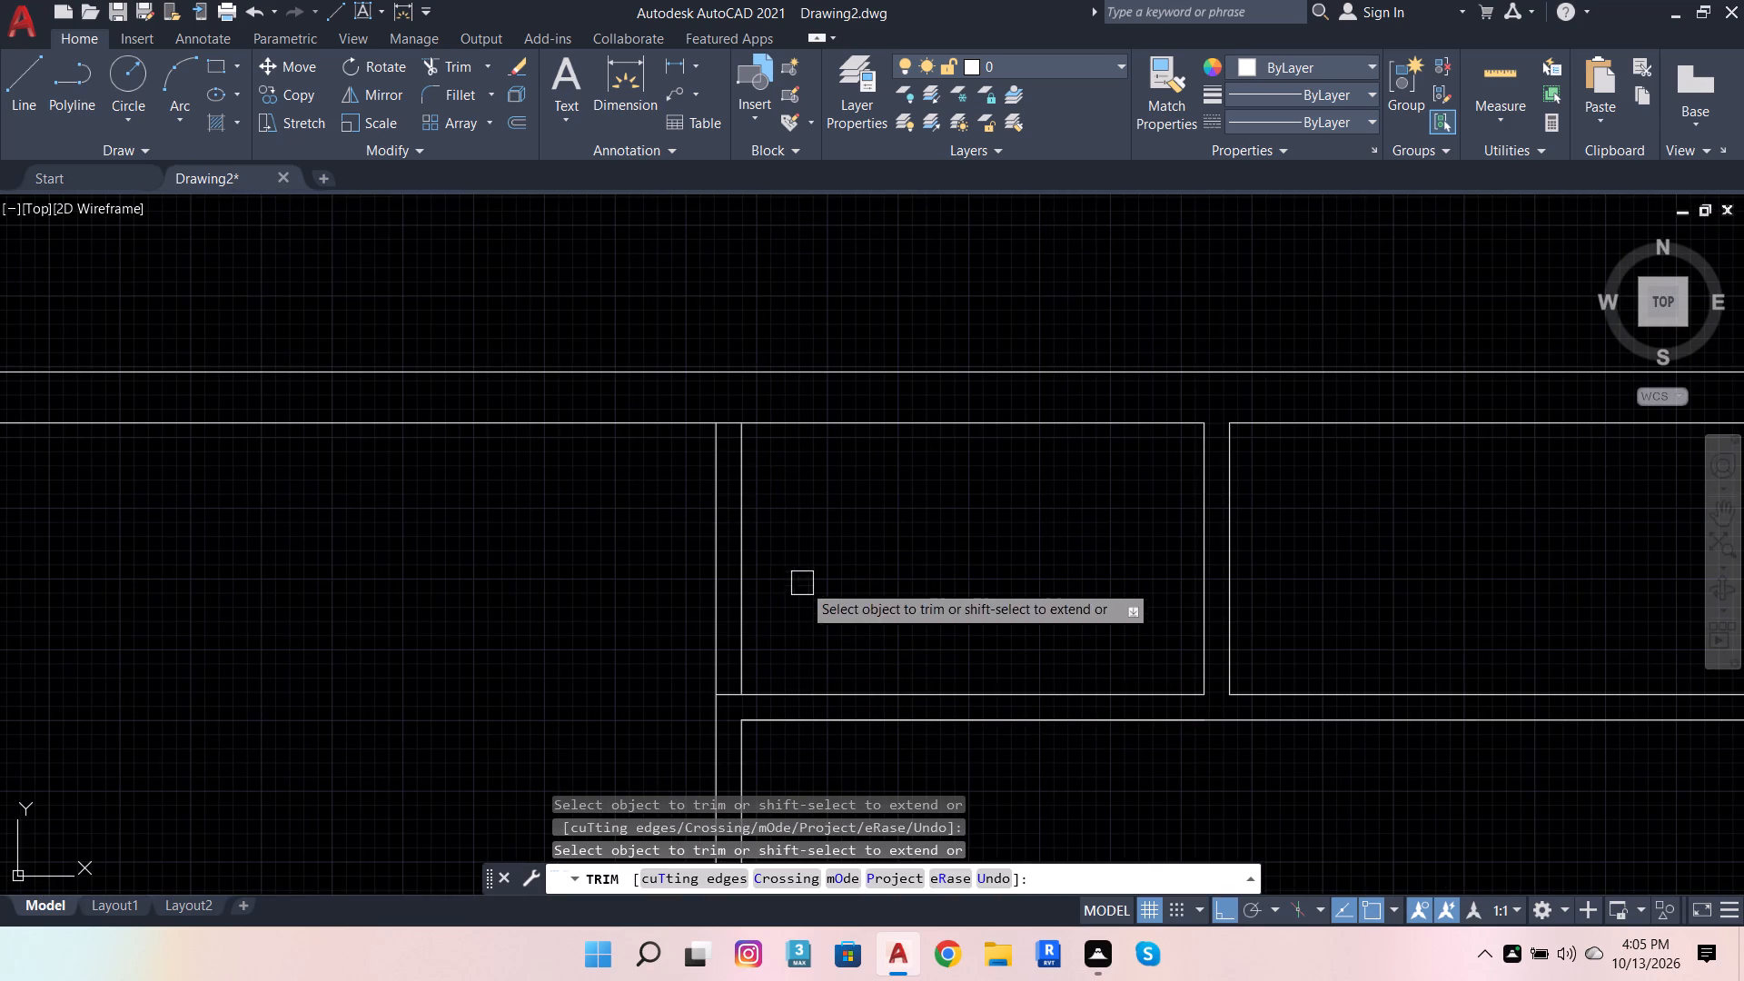
click(802, 581)
click(638, 567)
Trim away both lines of the middle horizontal partition from the vertical partition to the right outer wall.
scroll(892, 547, down, 3)
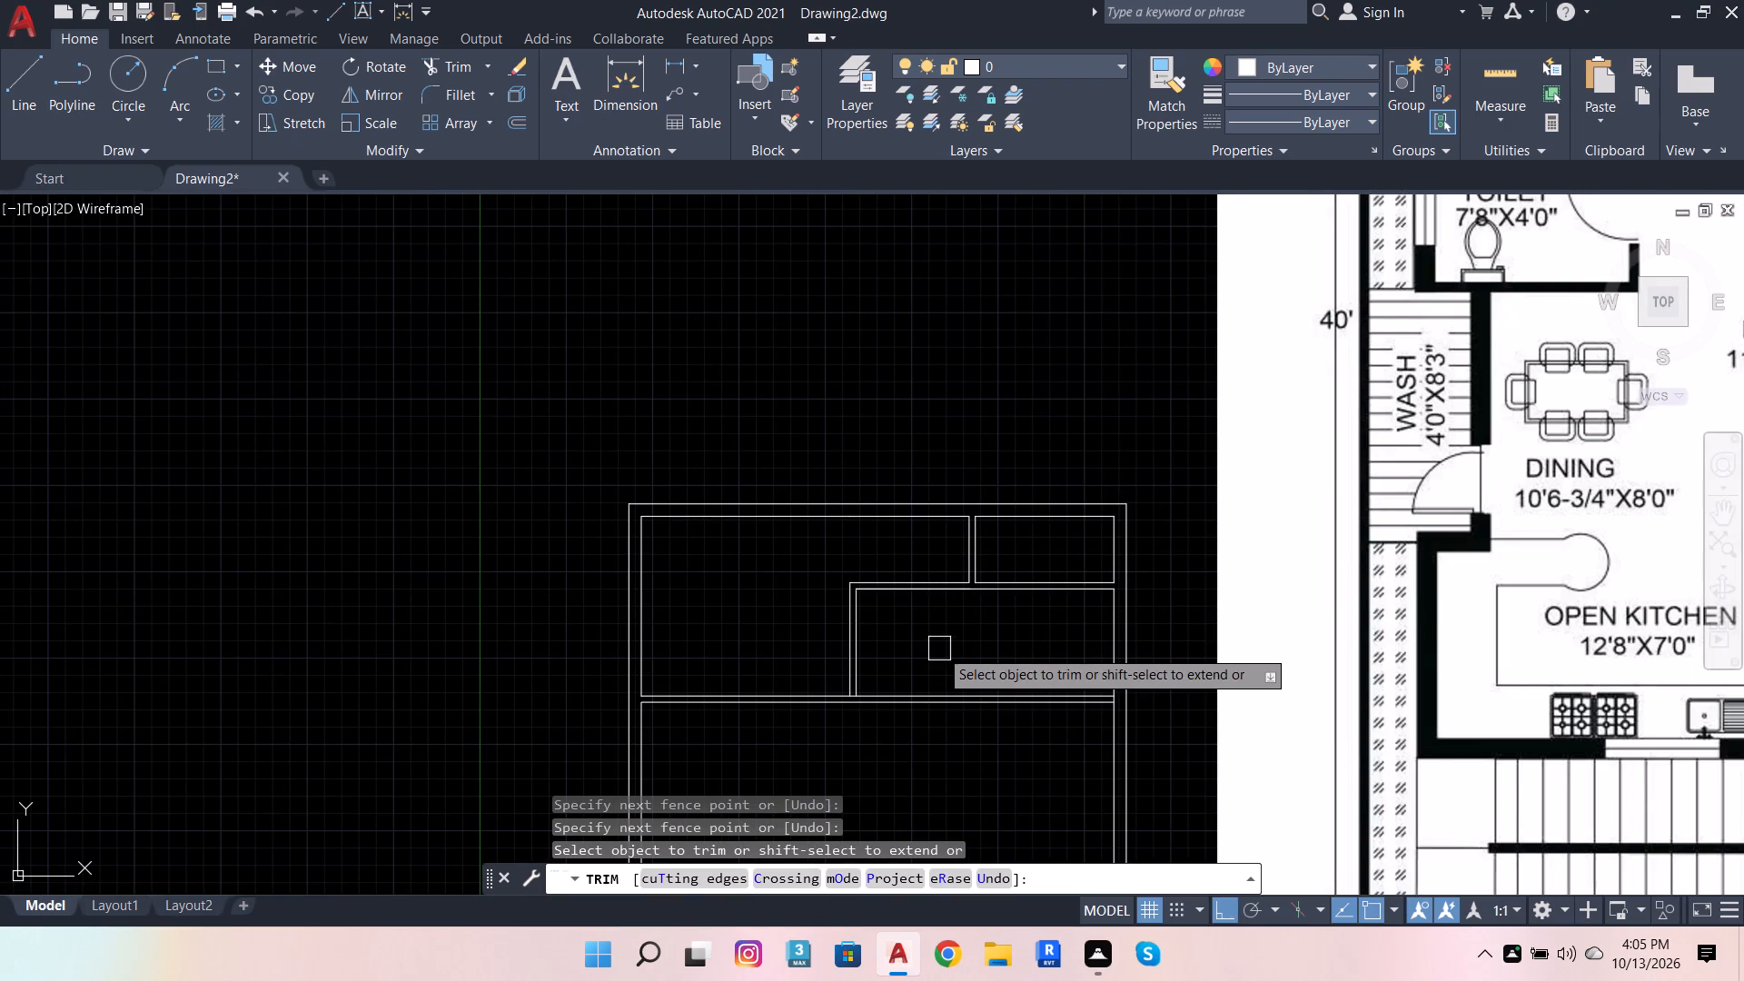
scroll(924, 614, down, 1)
scroll(997, 693, up, 2)
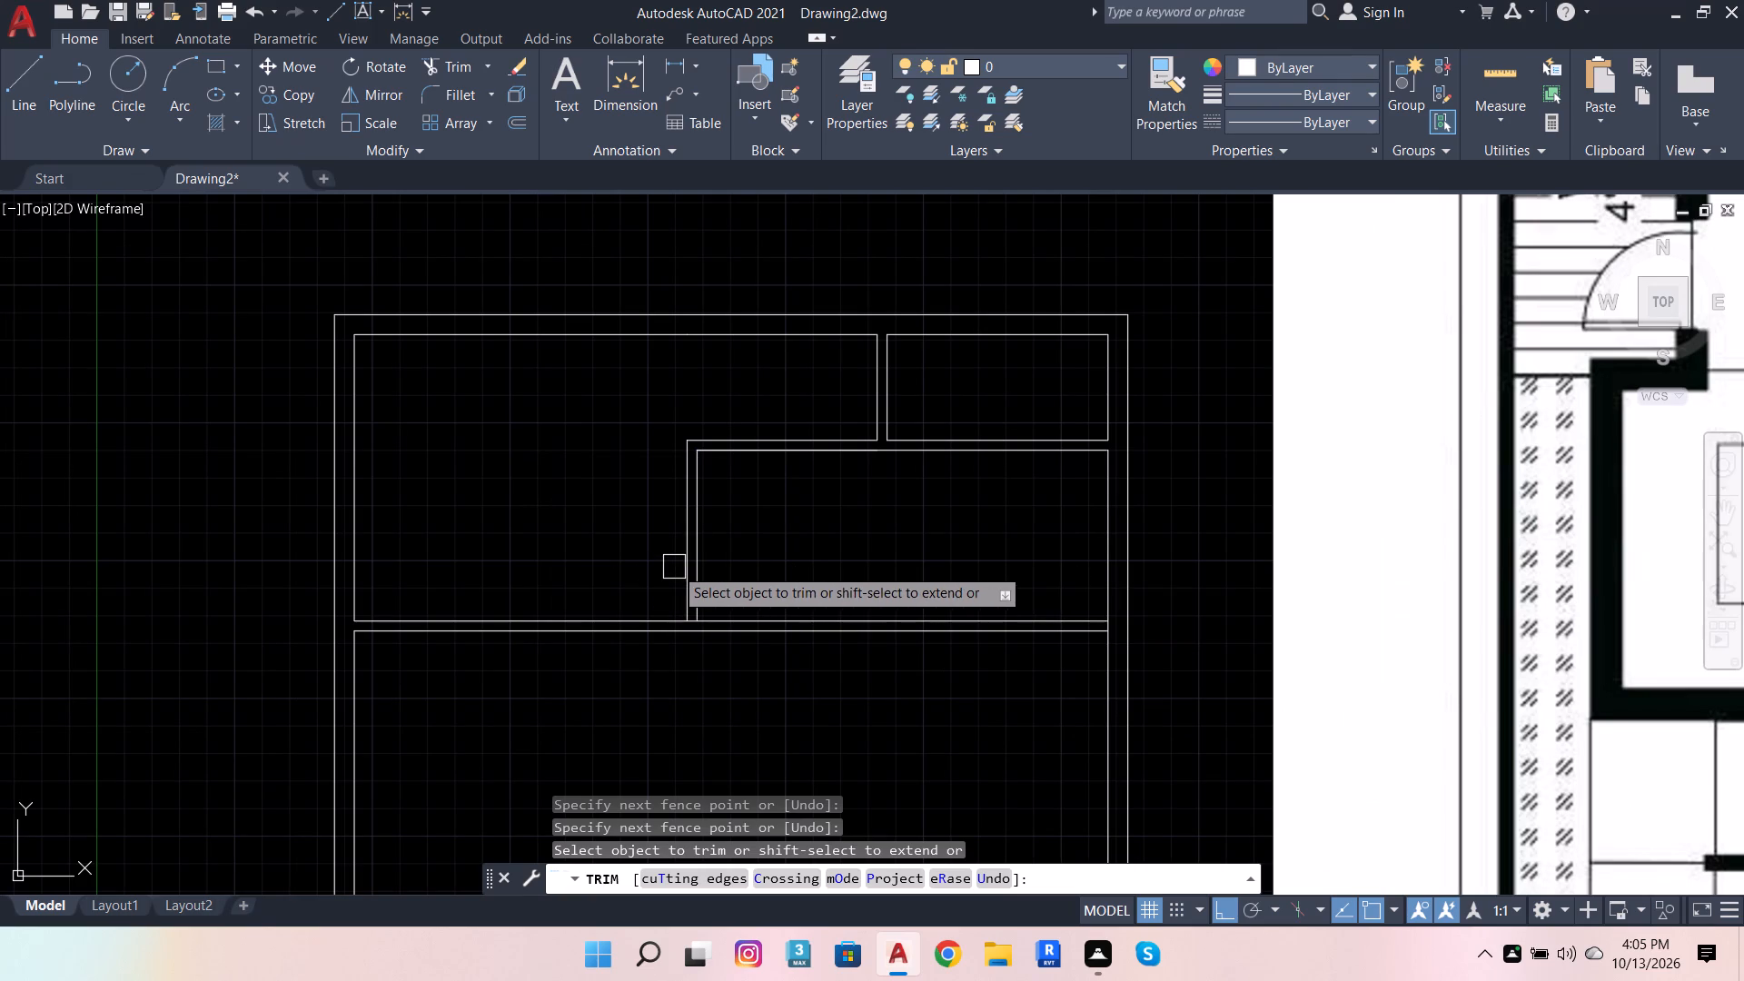
shift+click(682, 562)
click(781, 582)
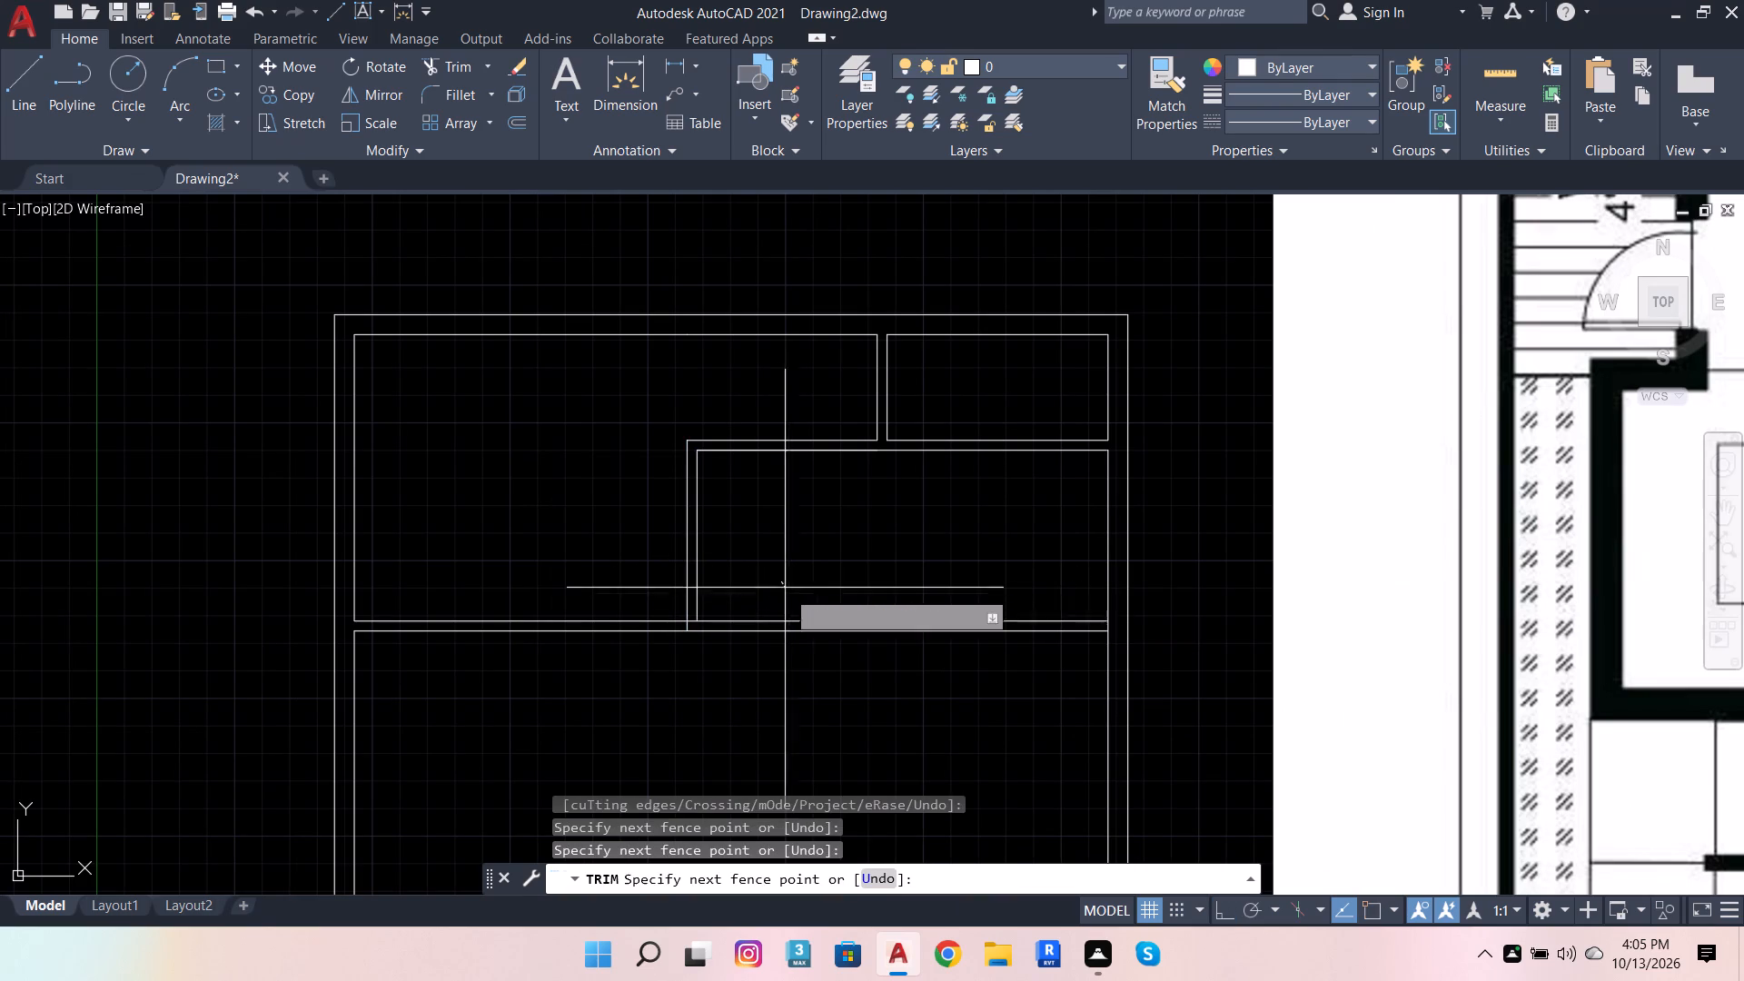
click(820, 698)
Trim the leftover short segments where the middle horizontal partition meets the lower end of the vertical partition.
scroll(741, 629, up, 1)
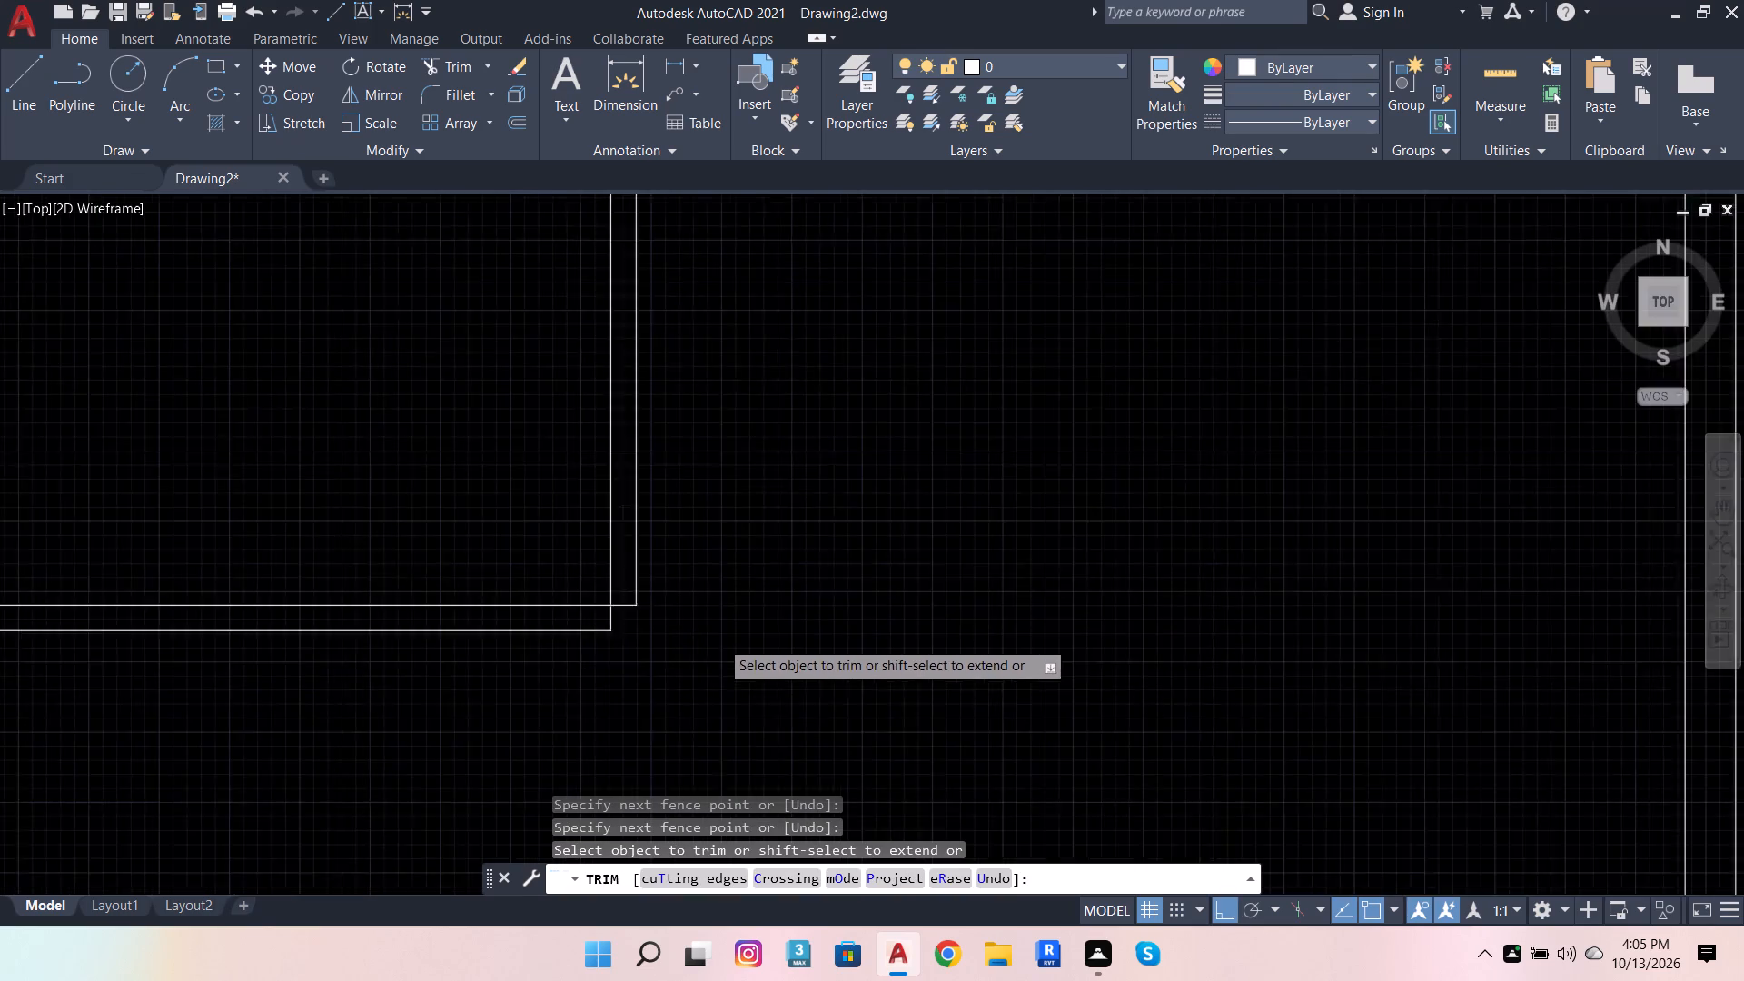
scroll(711, 643, up, 2)
click(576, 589)
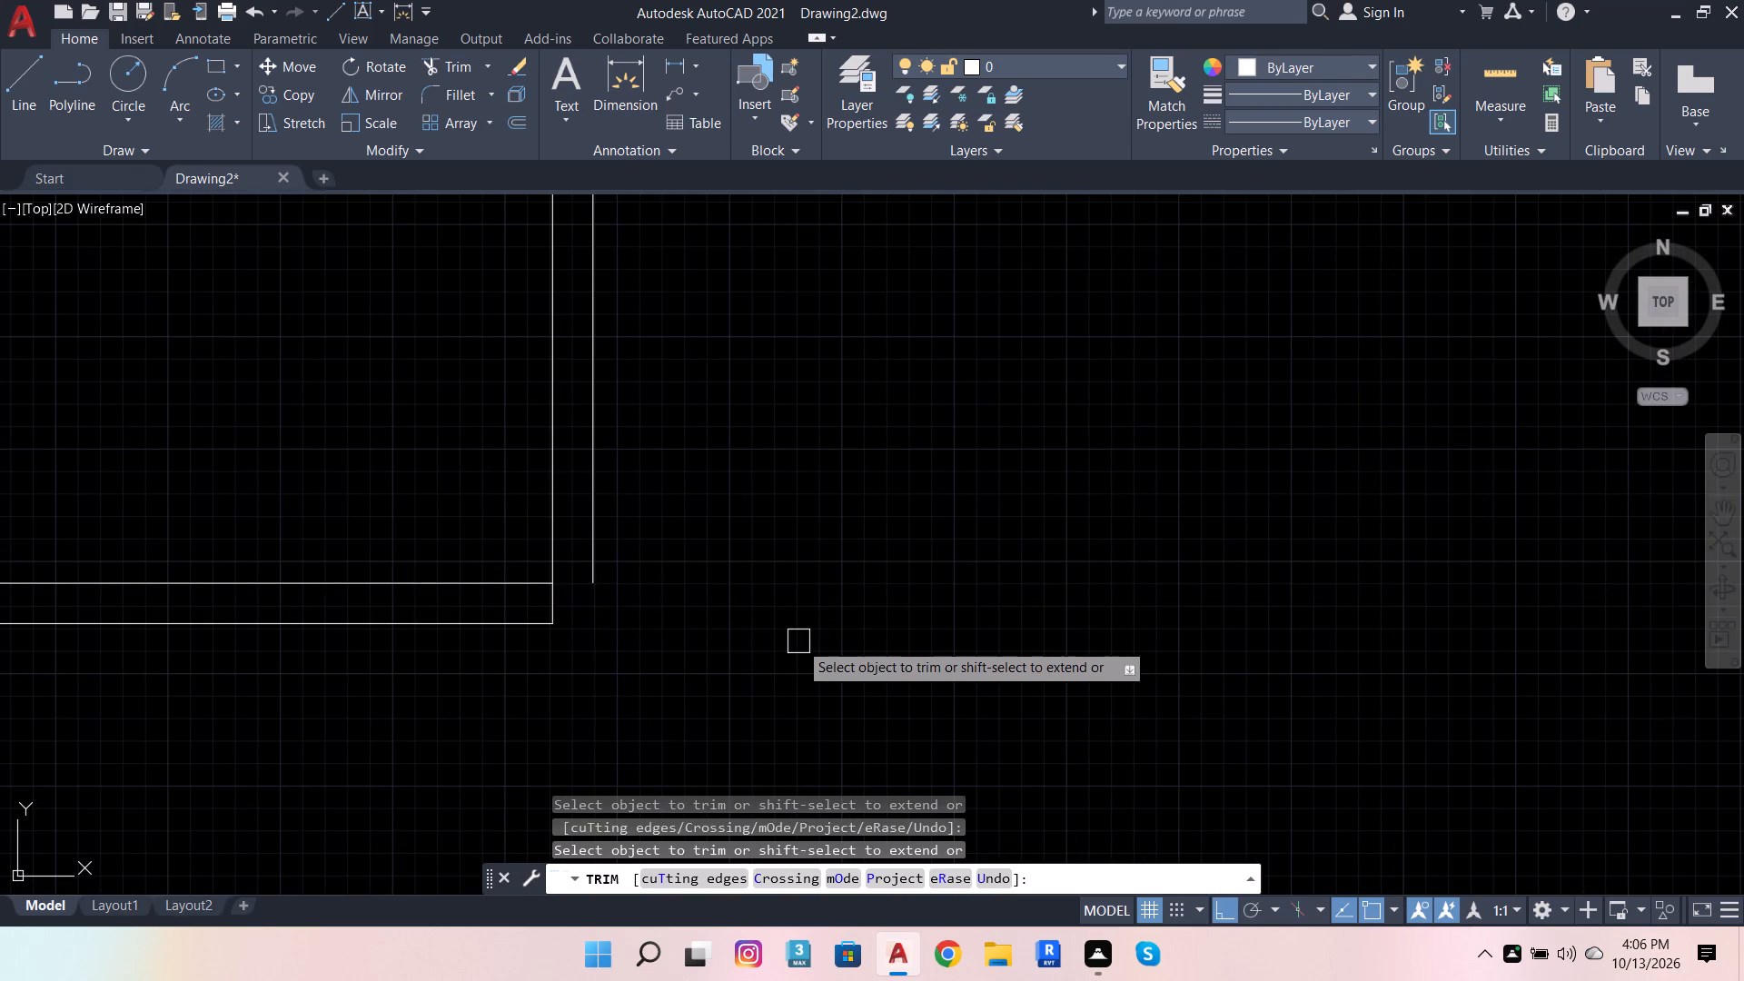
scroll(798, 641, down, 3)
scroll(745, 634, up, 6)
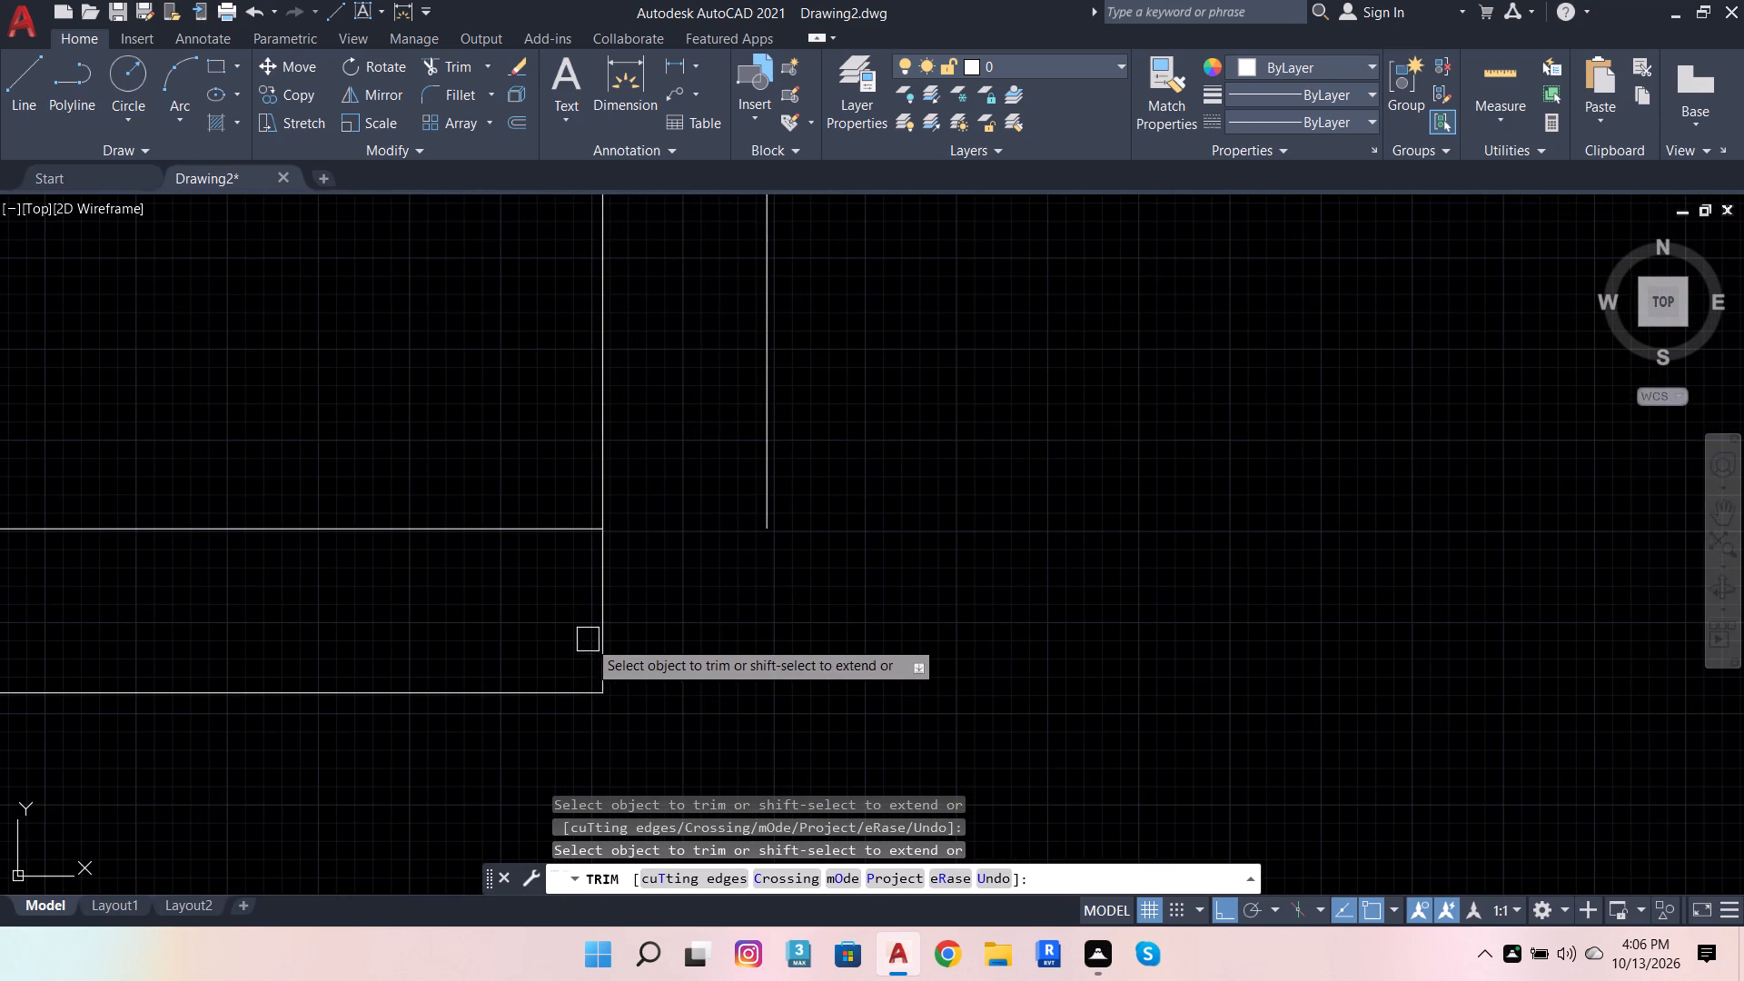
click(589, 629)
click(655, 623)
scroll(681, 646, down, 4)
scroll(946, 552, down, 2)
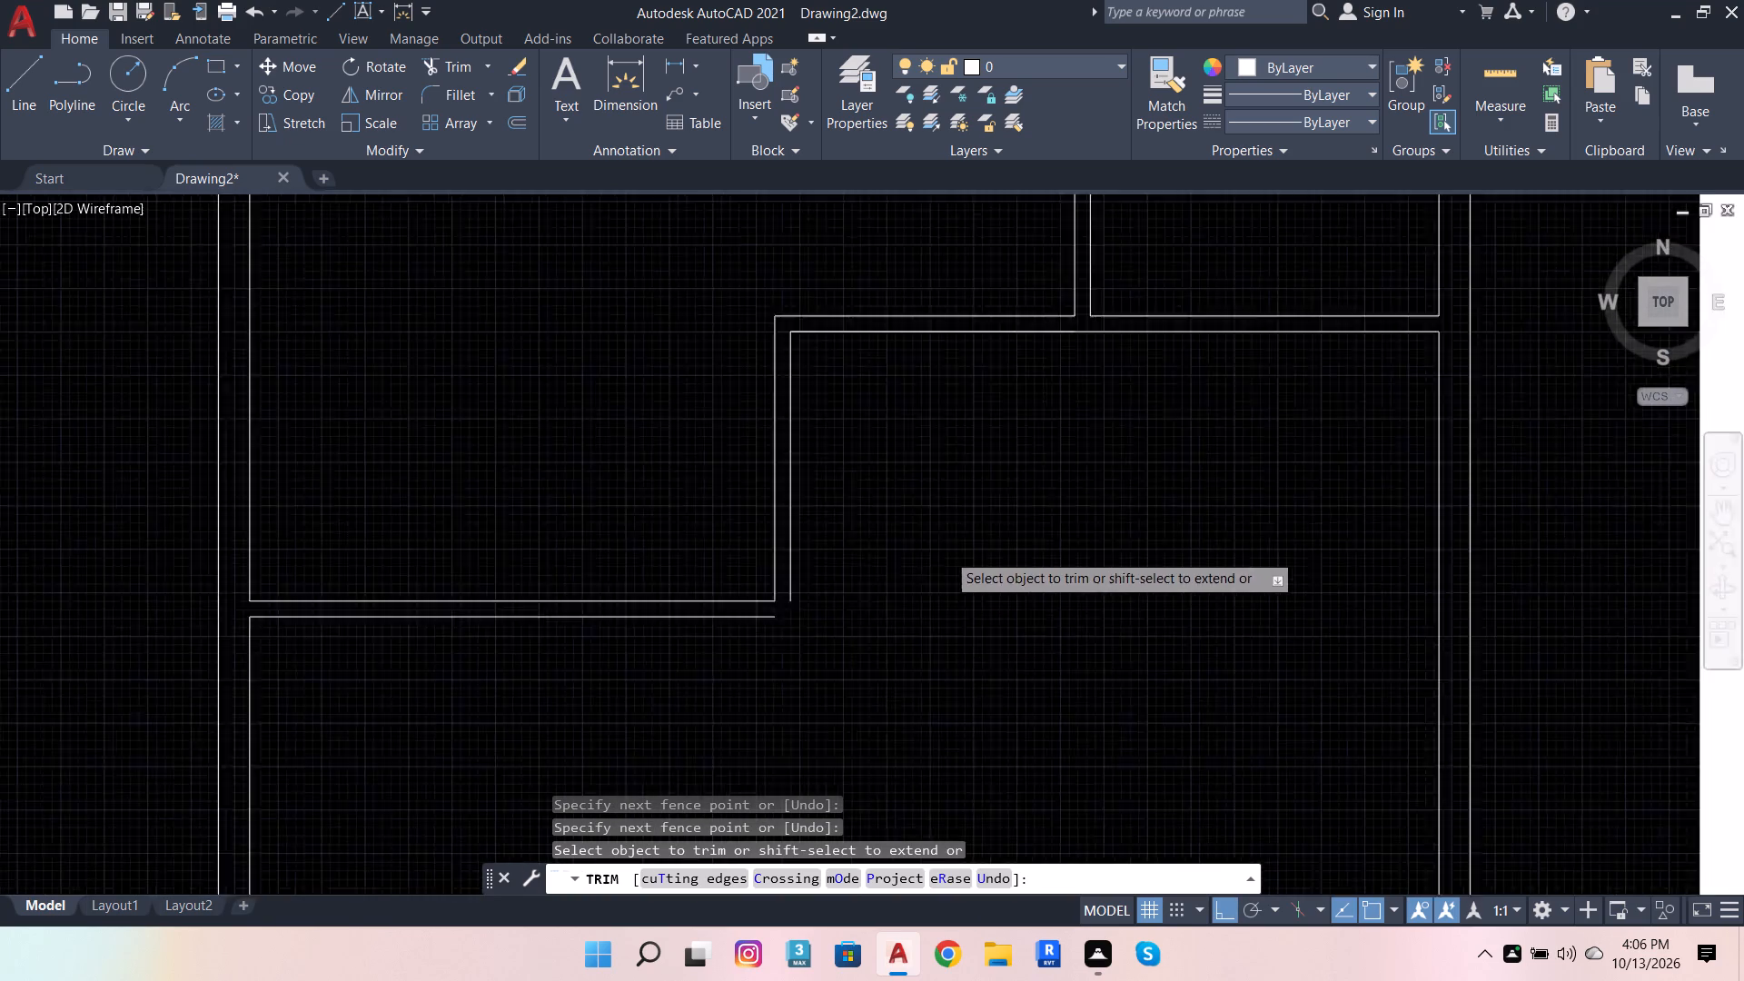
key(Escape)
Join the two collinear segments of the upper-right horizontal partition's lower line into one line.
click(979, 427)
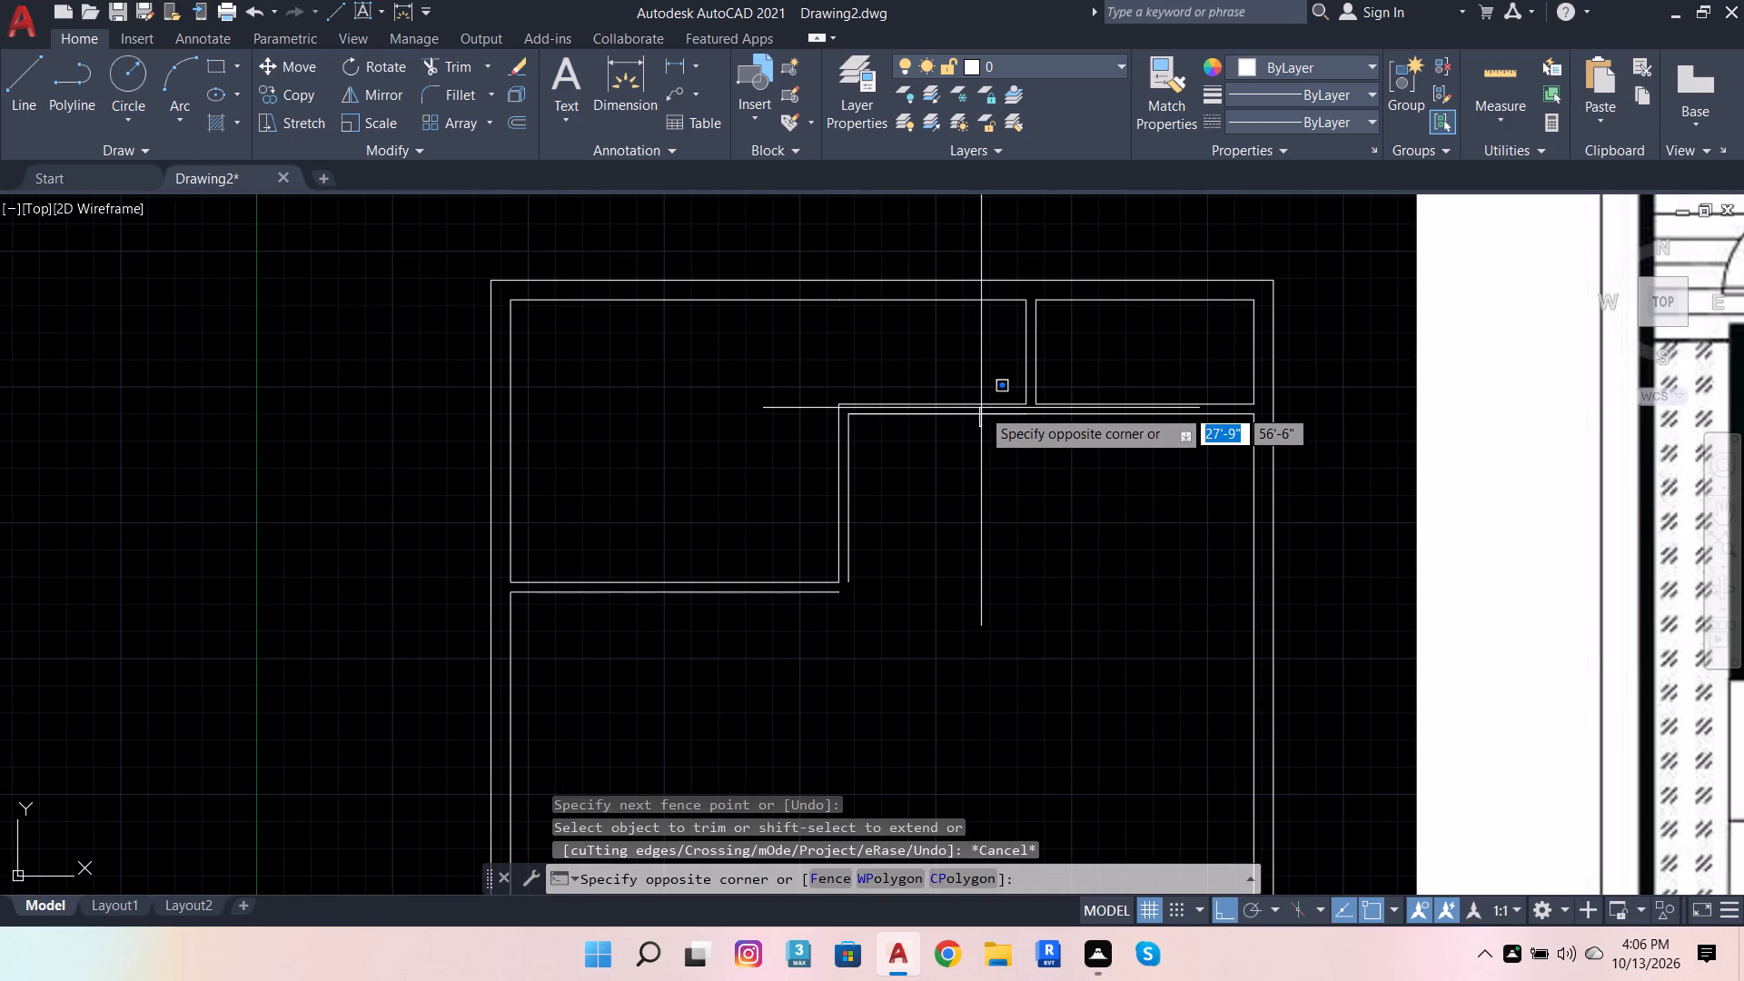
scroll(989, 418, up, 1)
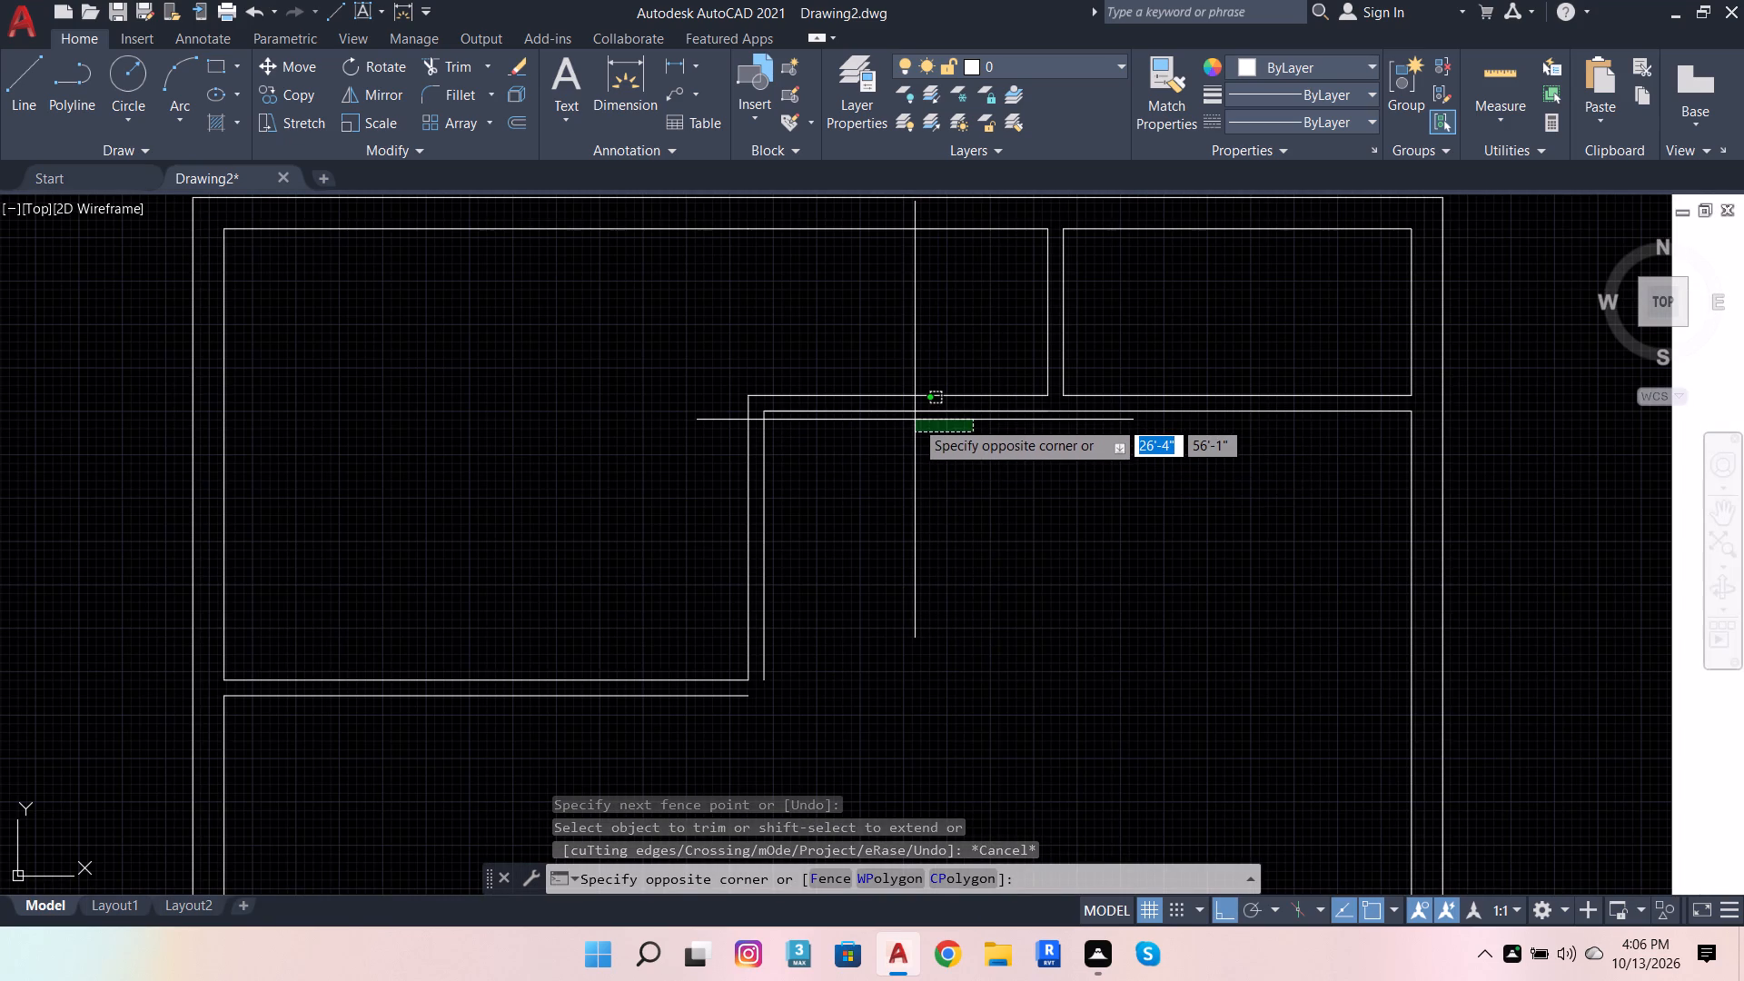
scroll(913, 411, up, 2)
click(905, 396)
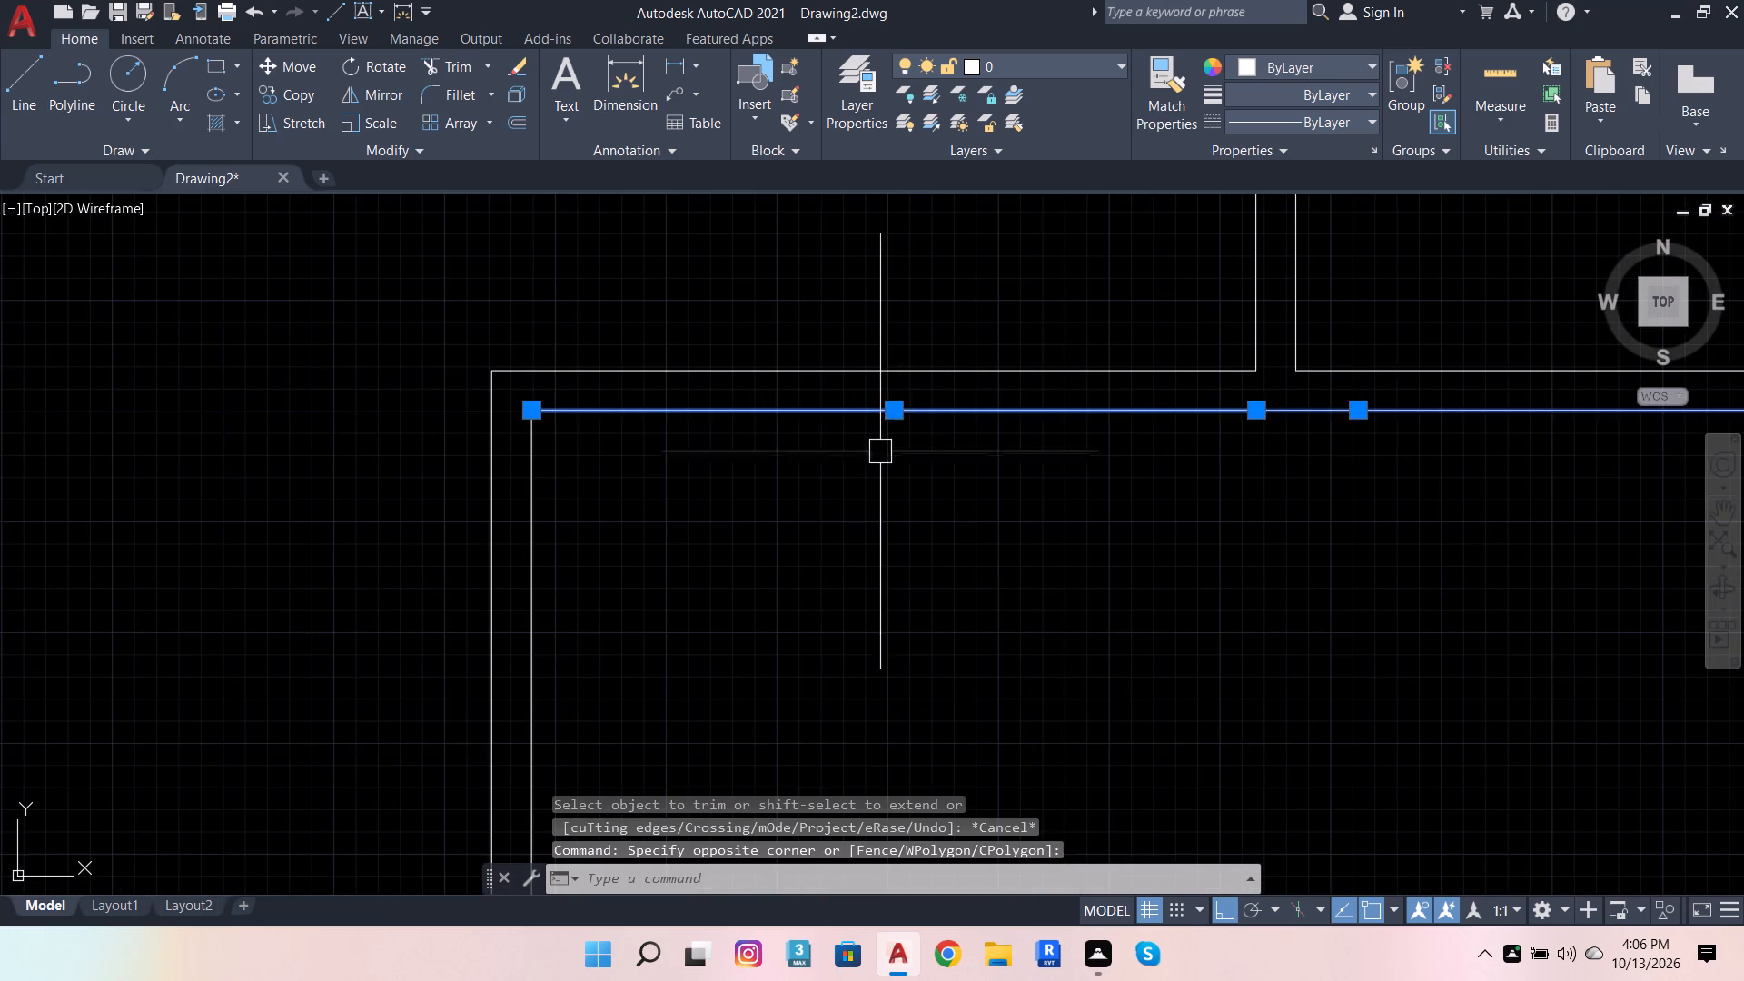
scroll(877, 455, down, 4)
scroll(952, 461, up, 3)
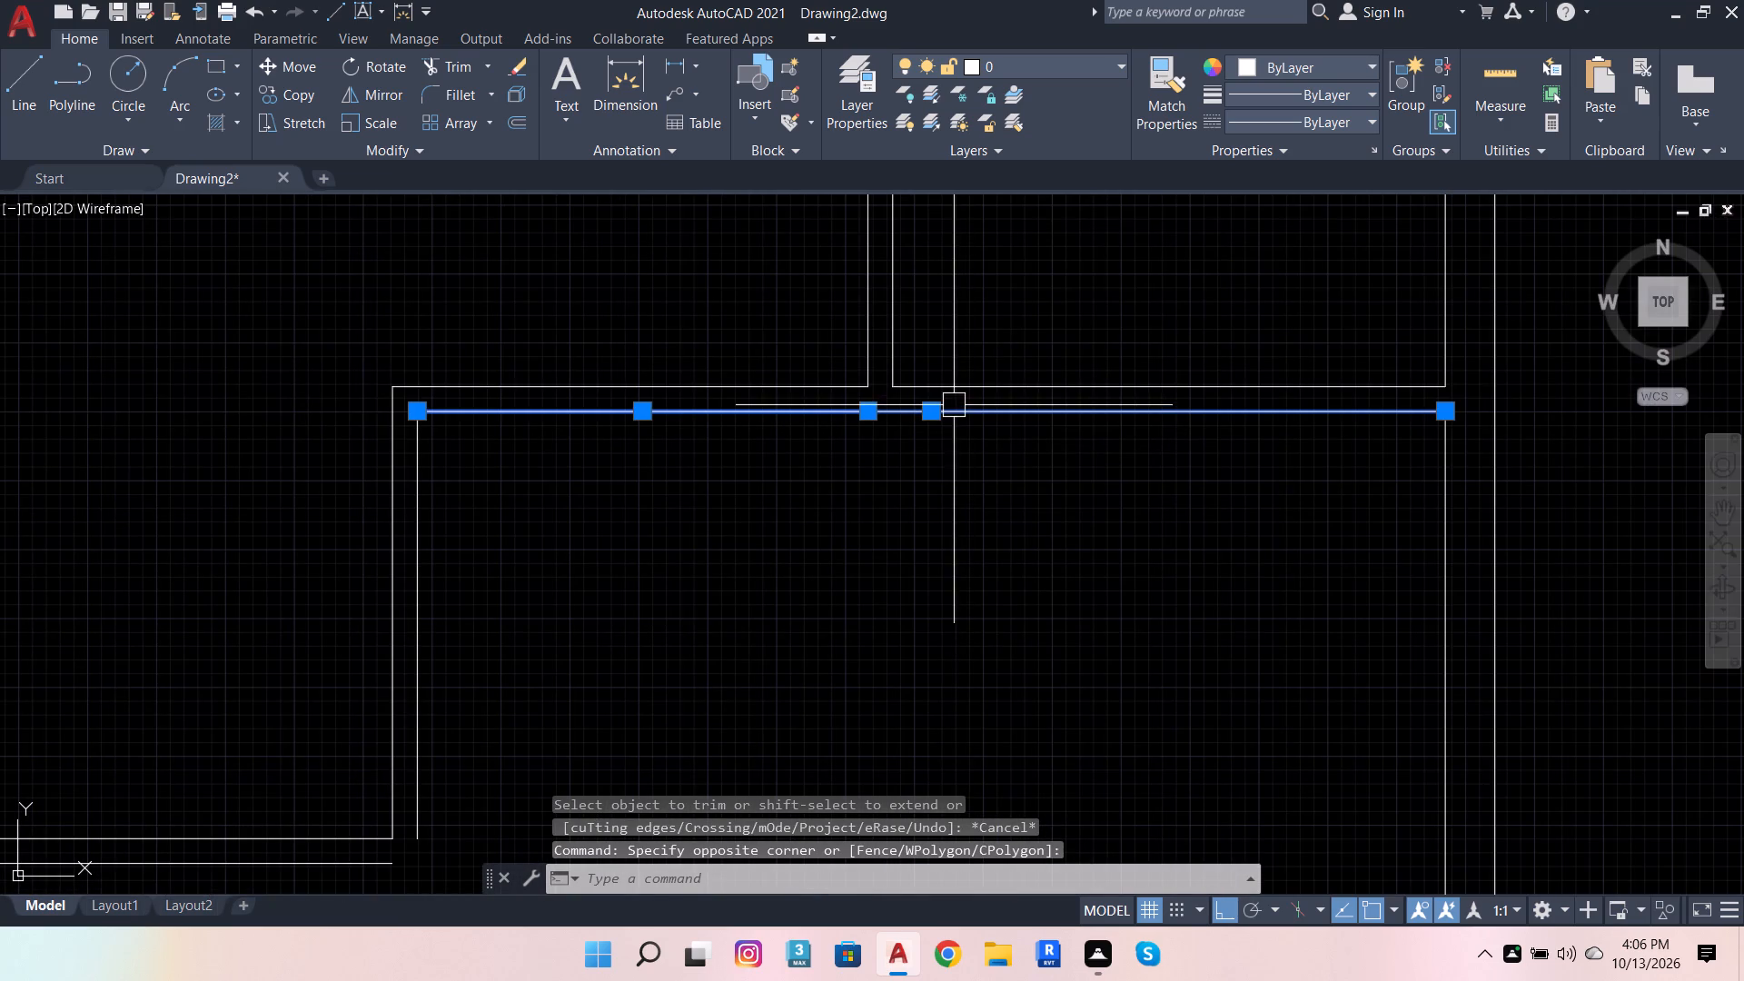
key(j)
key(Return)
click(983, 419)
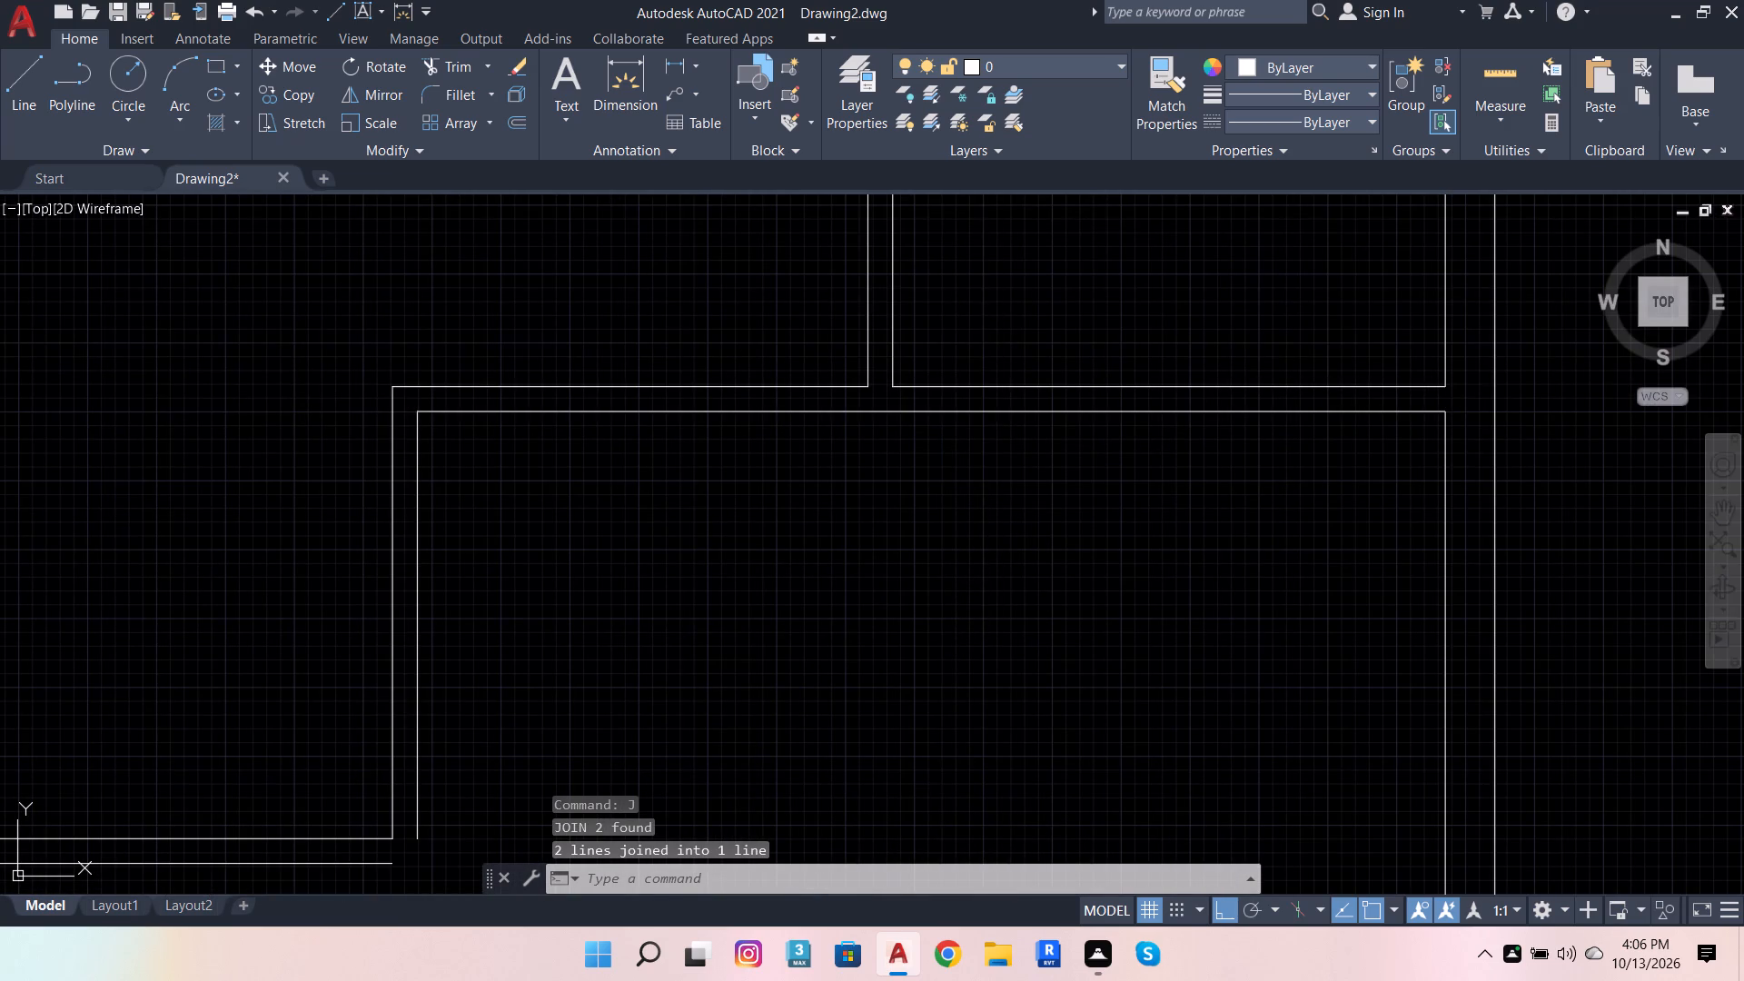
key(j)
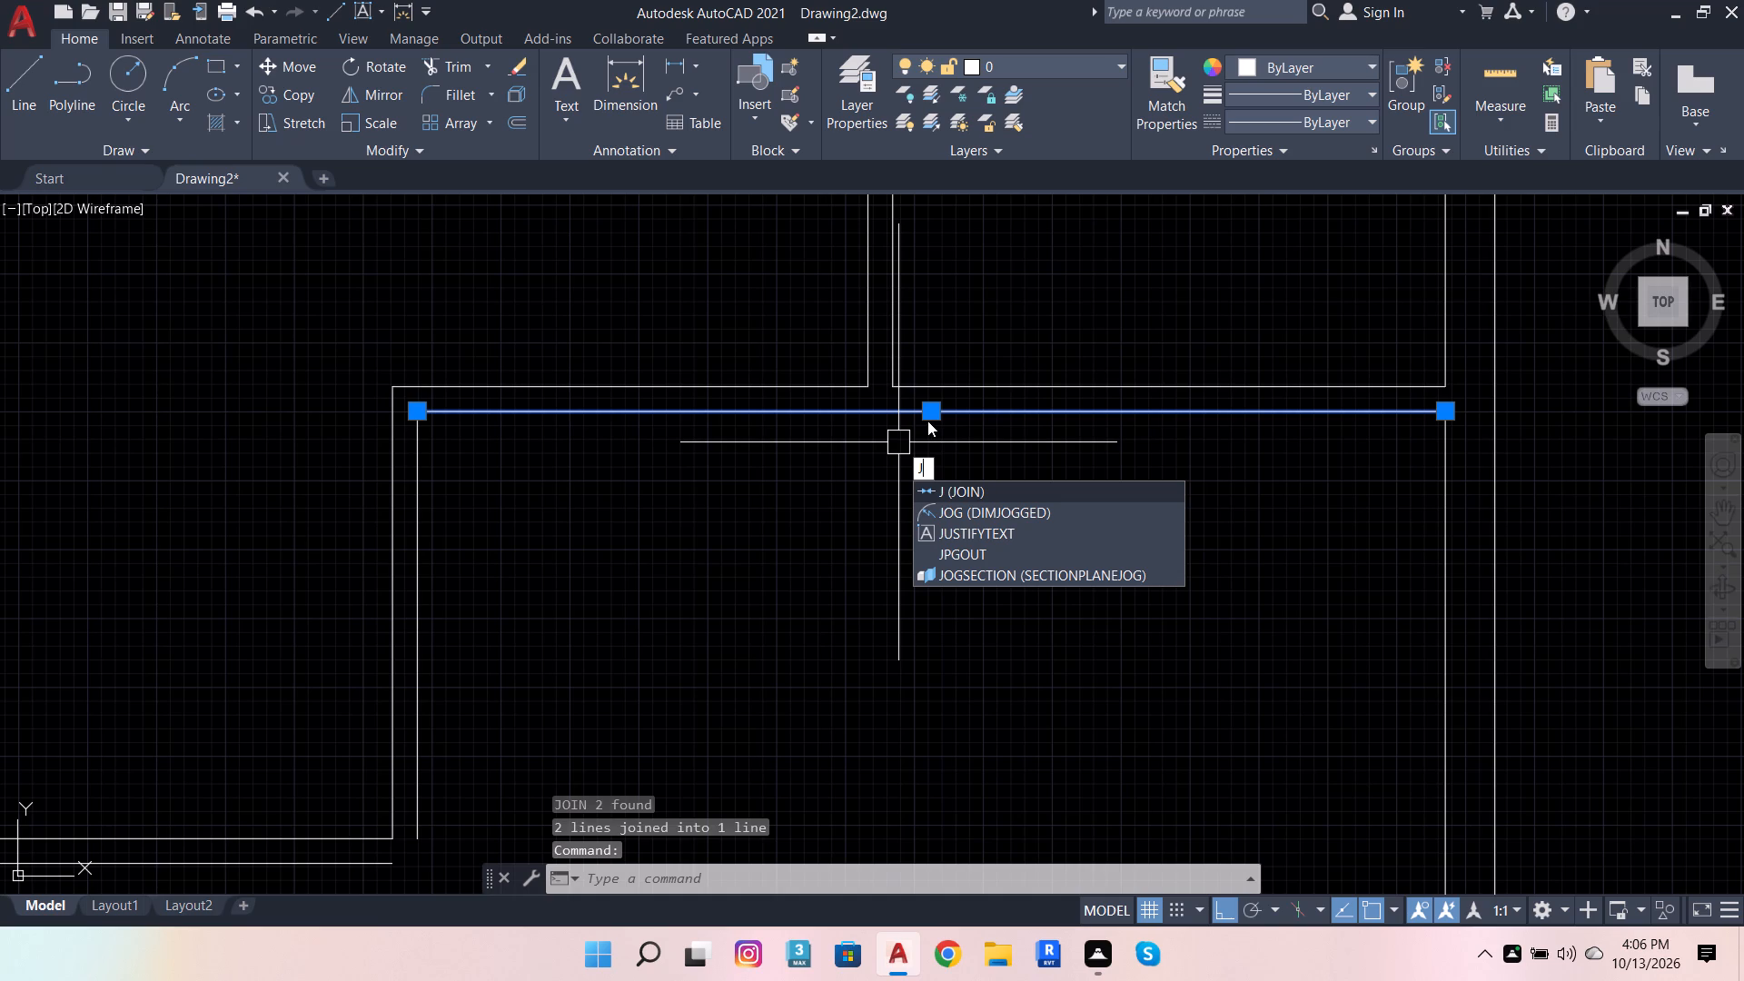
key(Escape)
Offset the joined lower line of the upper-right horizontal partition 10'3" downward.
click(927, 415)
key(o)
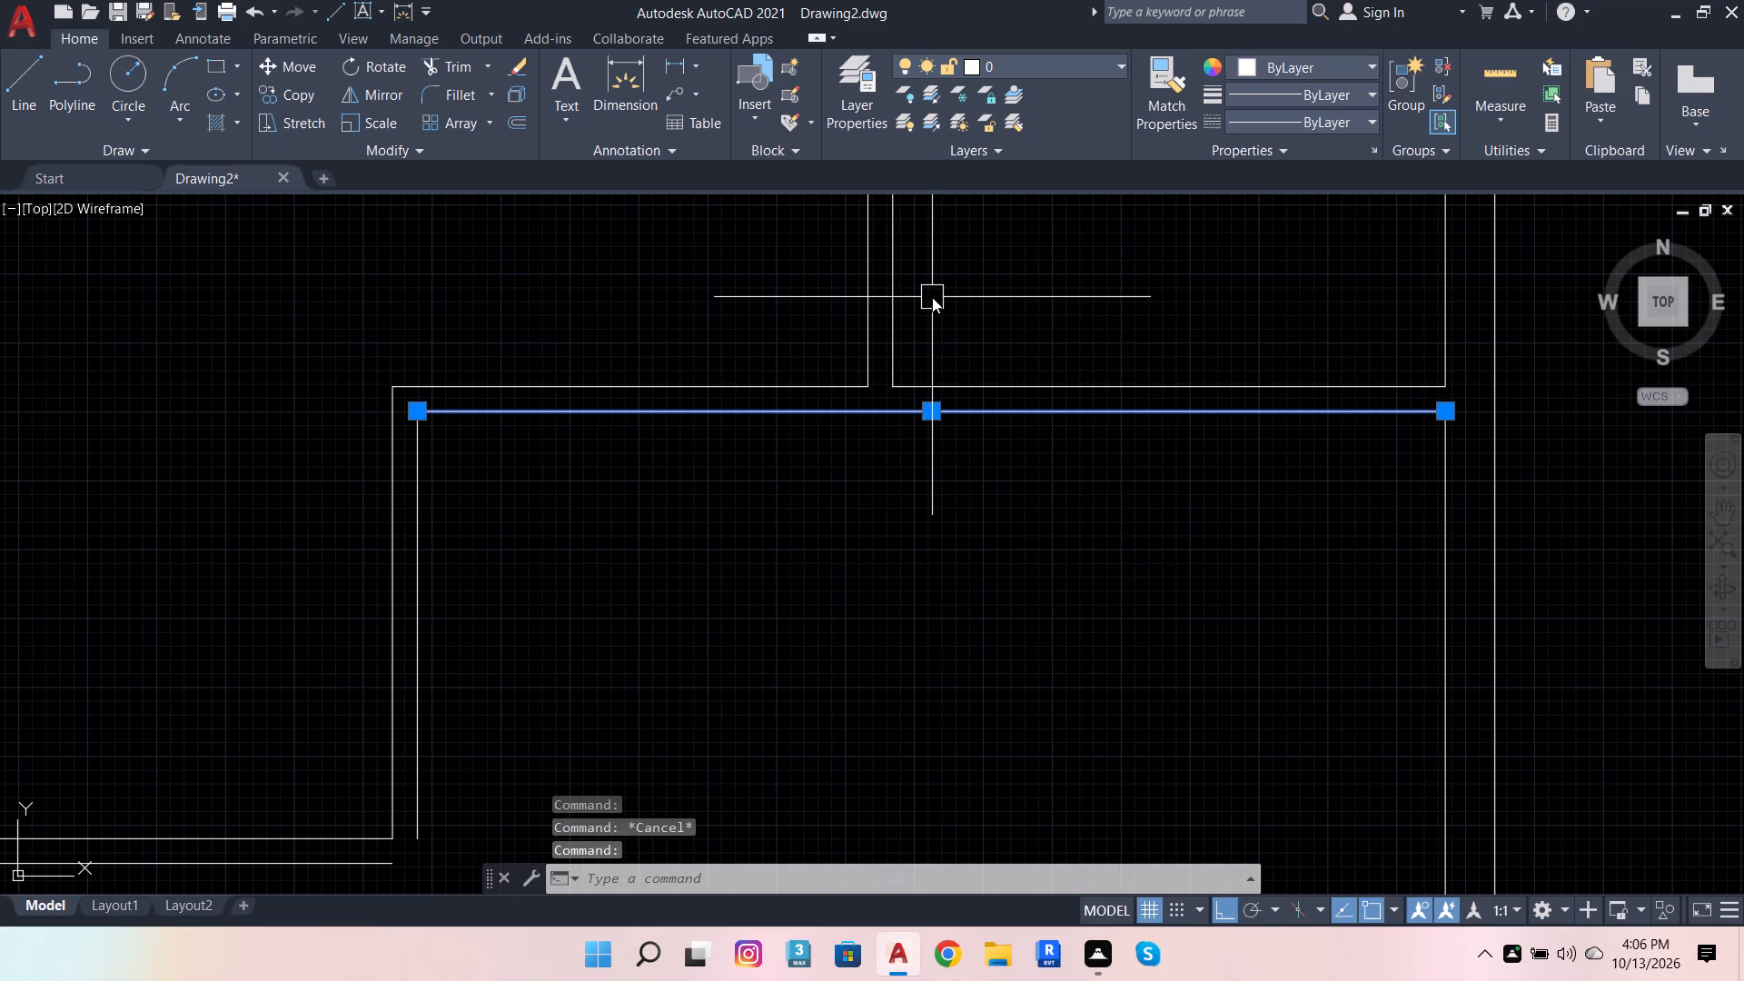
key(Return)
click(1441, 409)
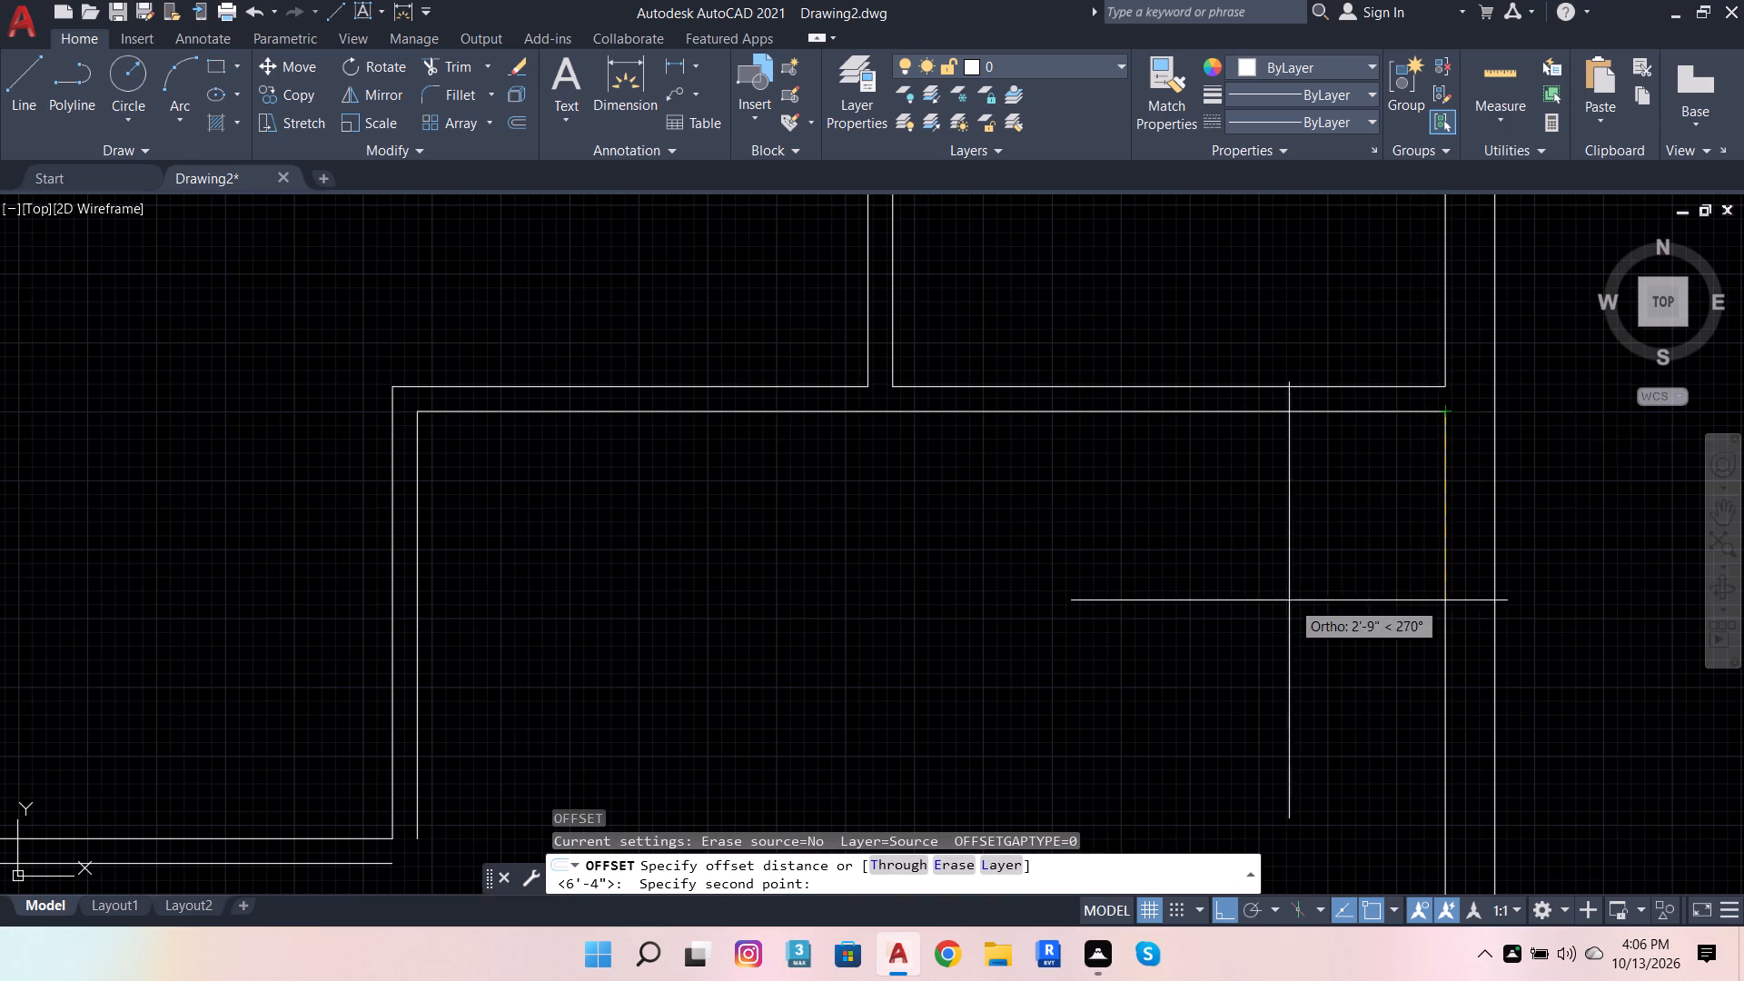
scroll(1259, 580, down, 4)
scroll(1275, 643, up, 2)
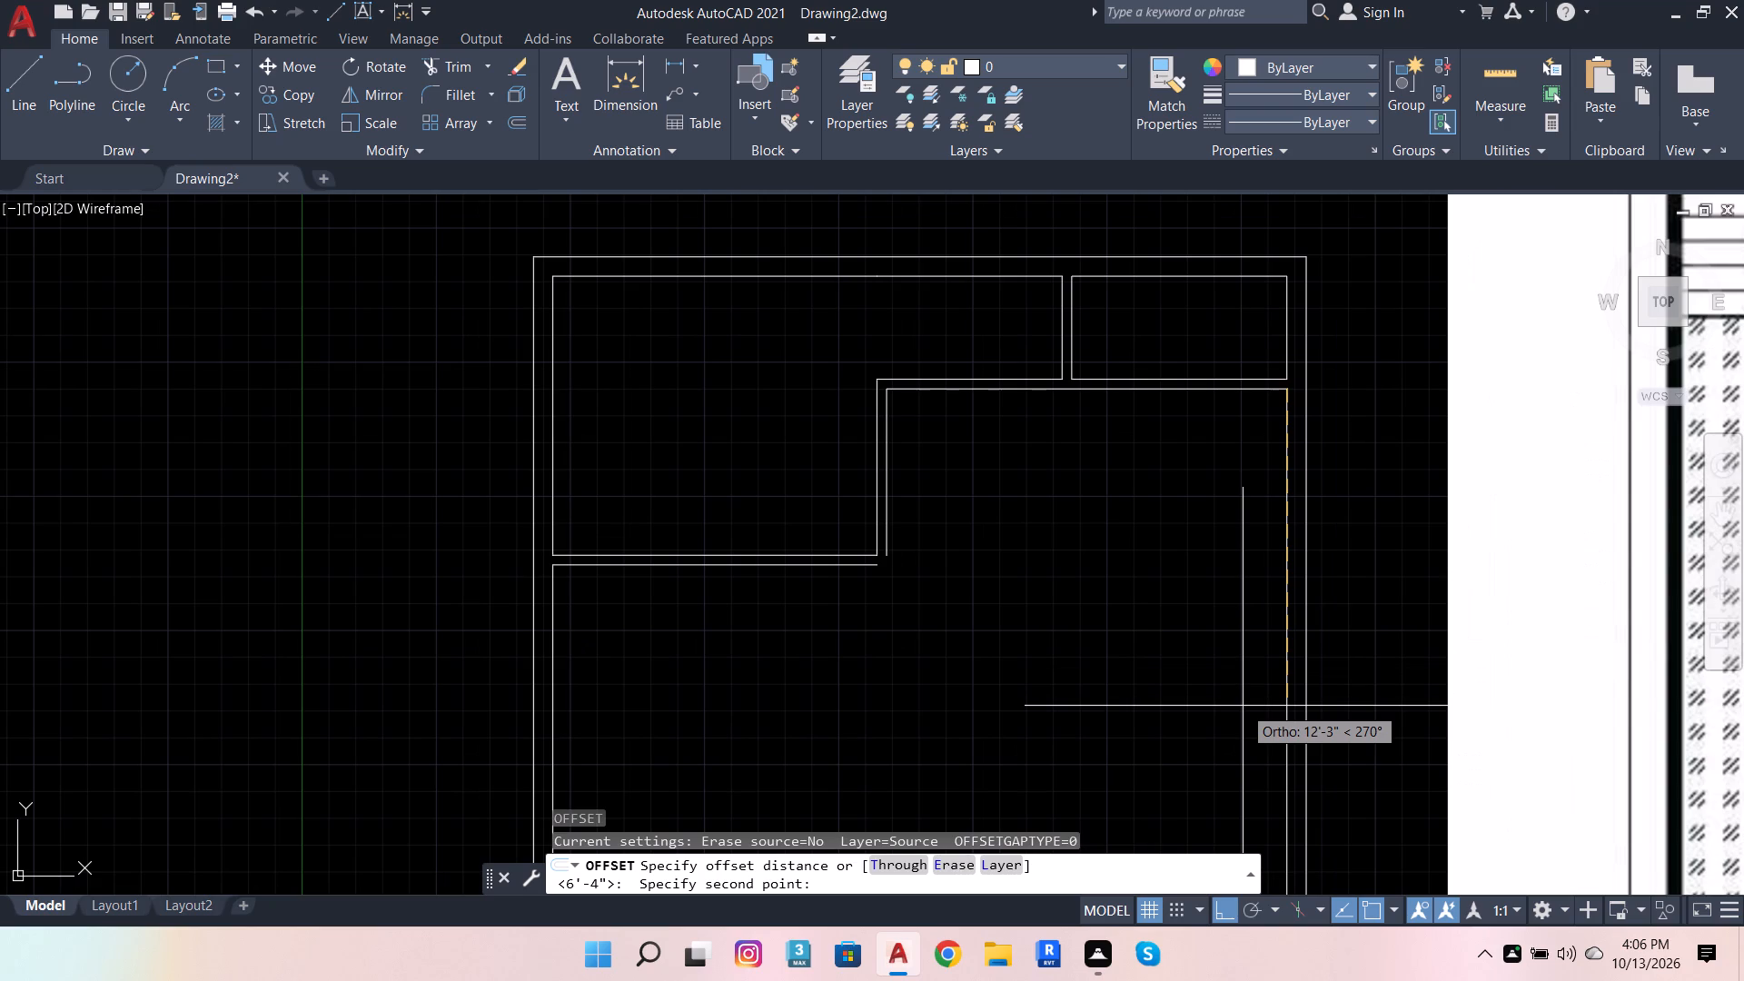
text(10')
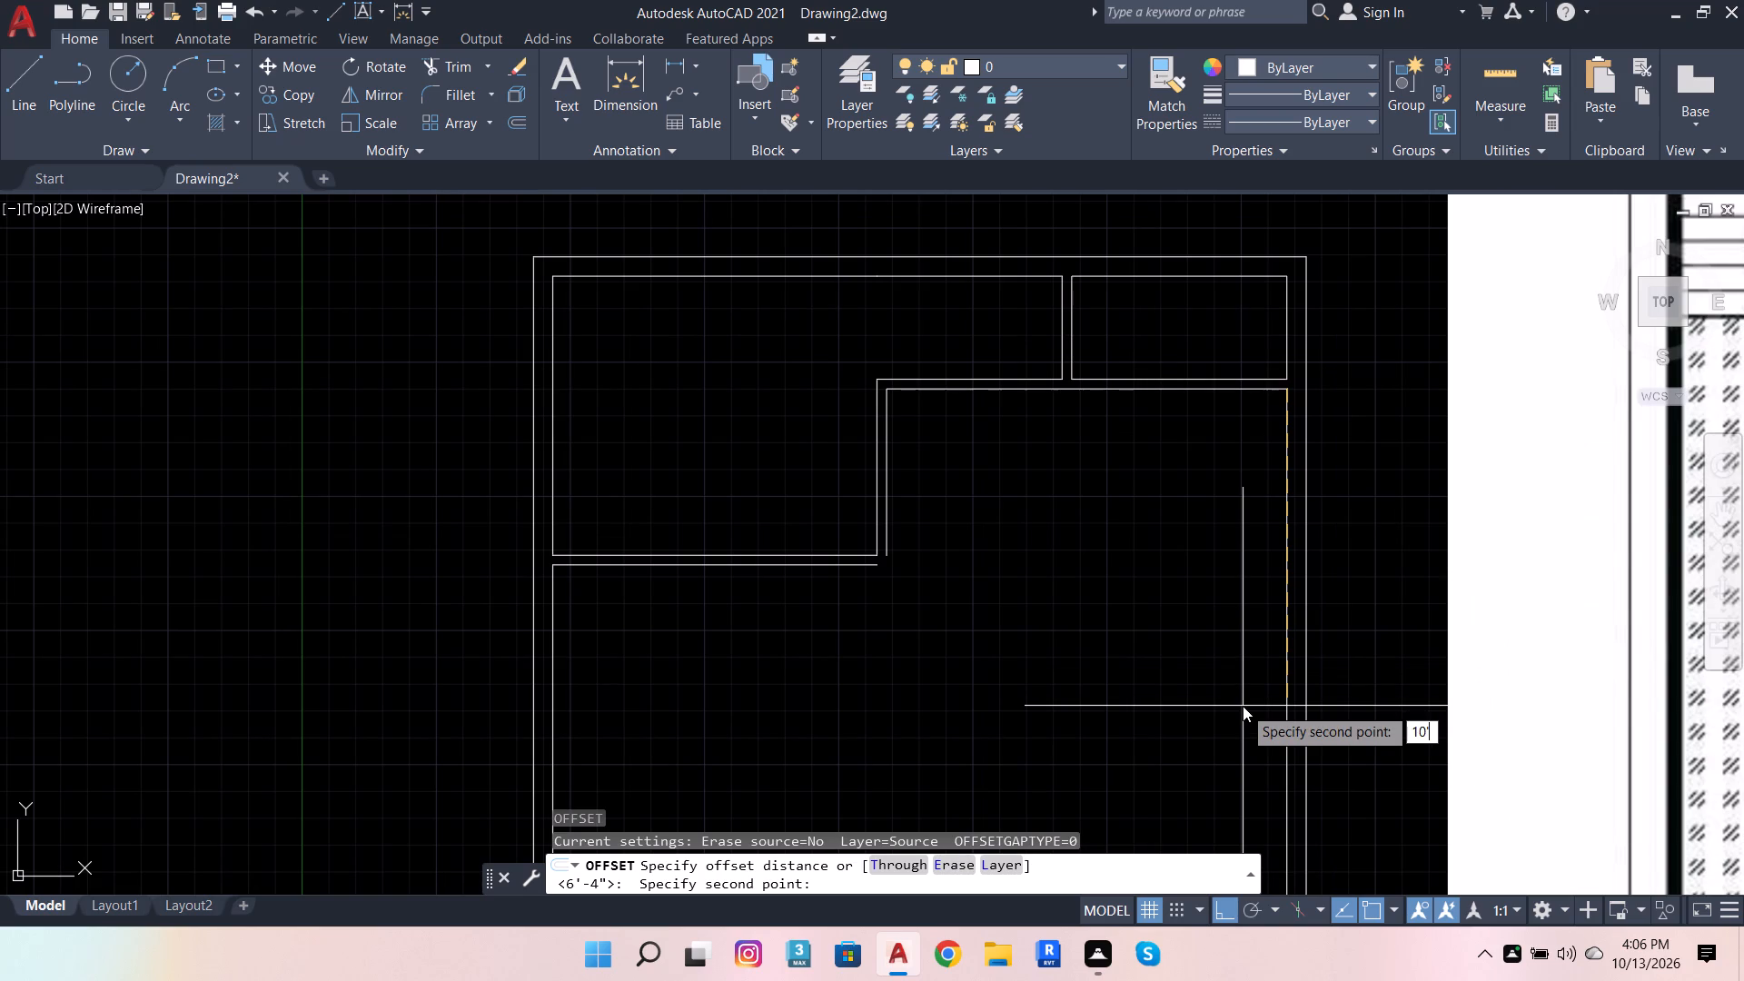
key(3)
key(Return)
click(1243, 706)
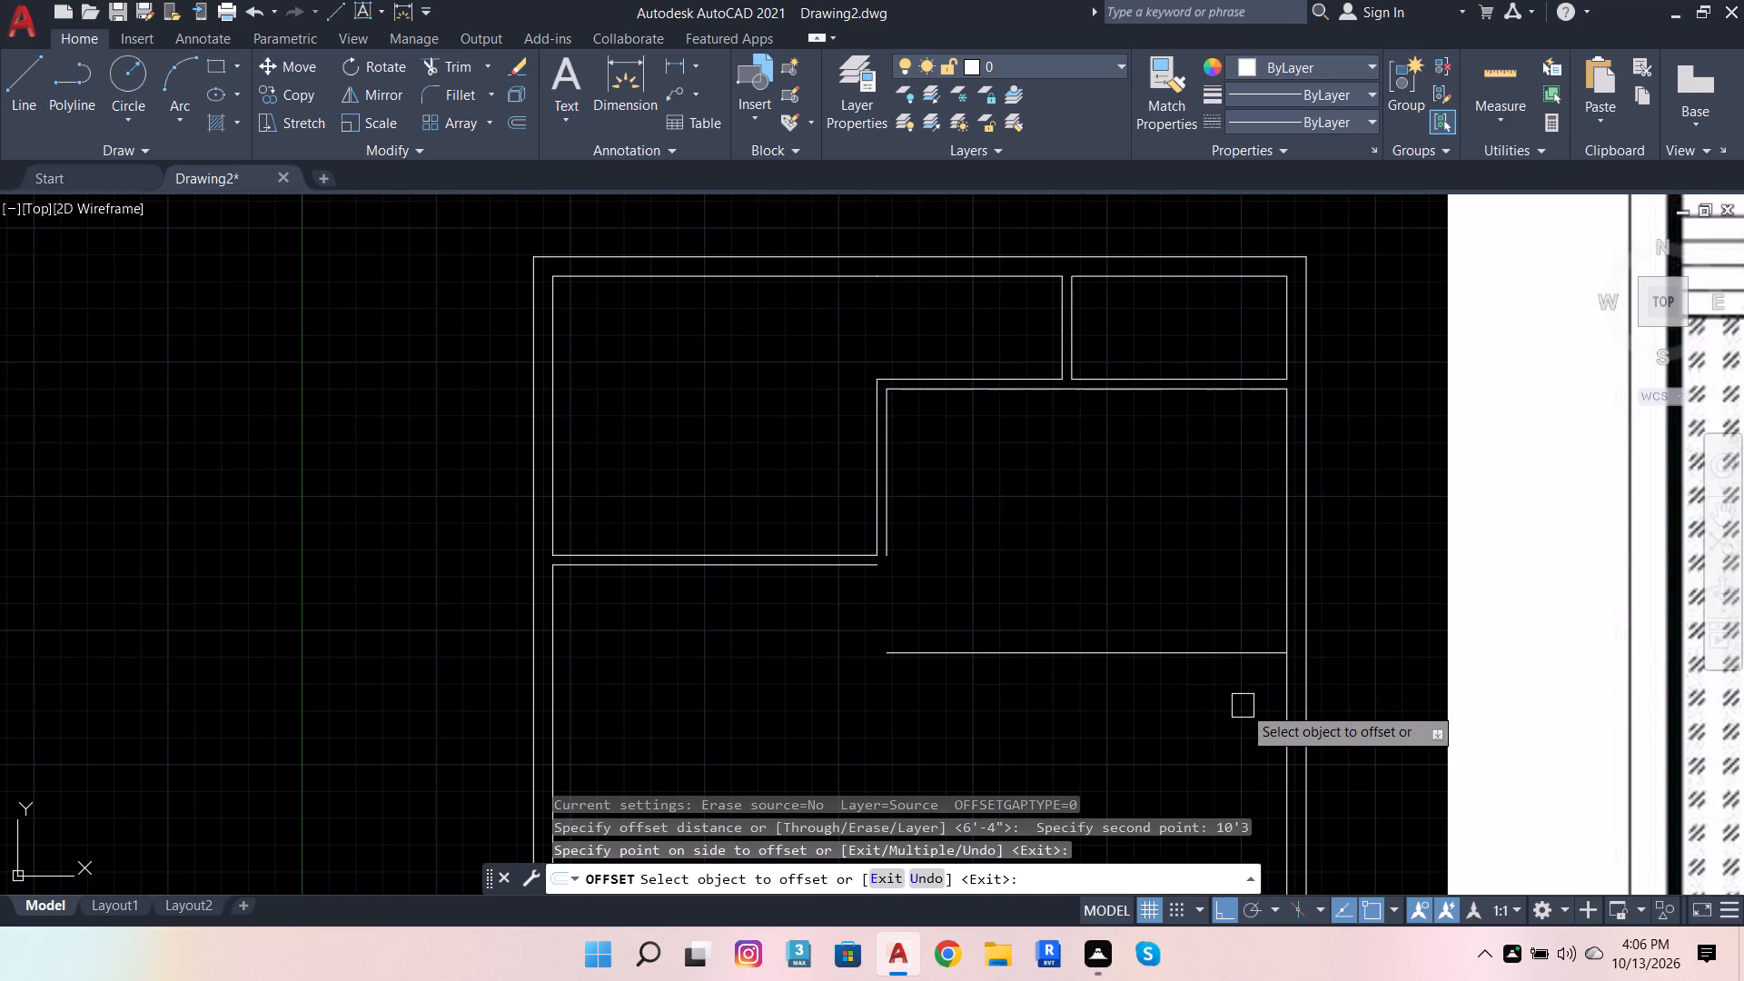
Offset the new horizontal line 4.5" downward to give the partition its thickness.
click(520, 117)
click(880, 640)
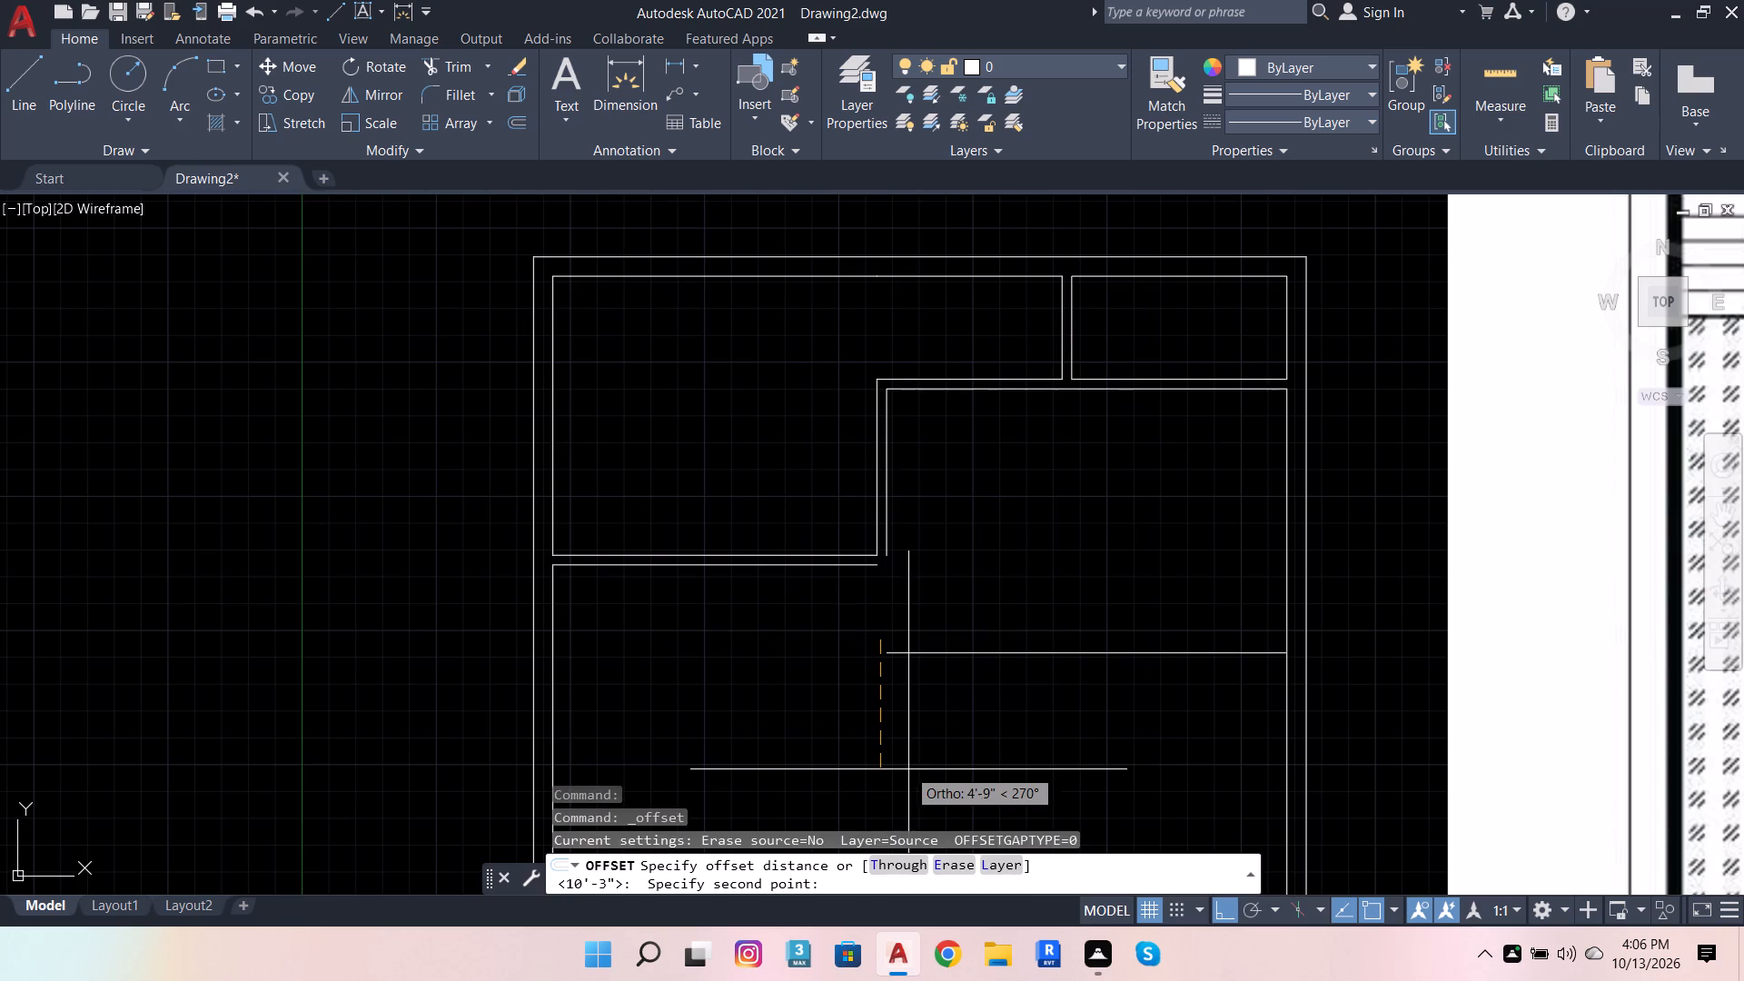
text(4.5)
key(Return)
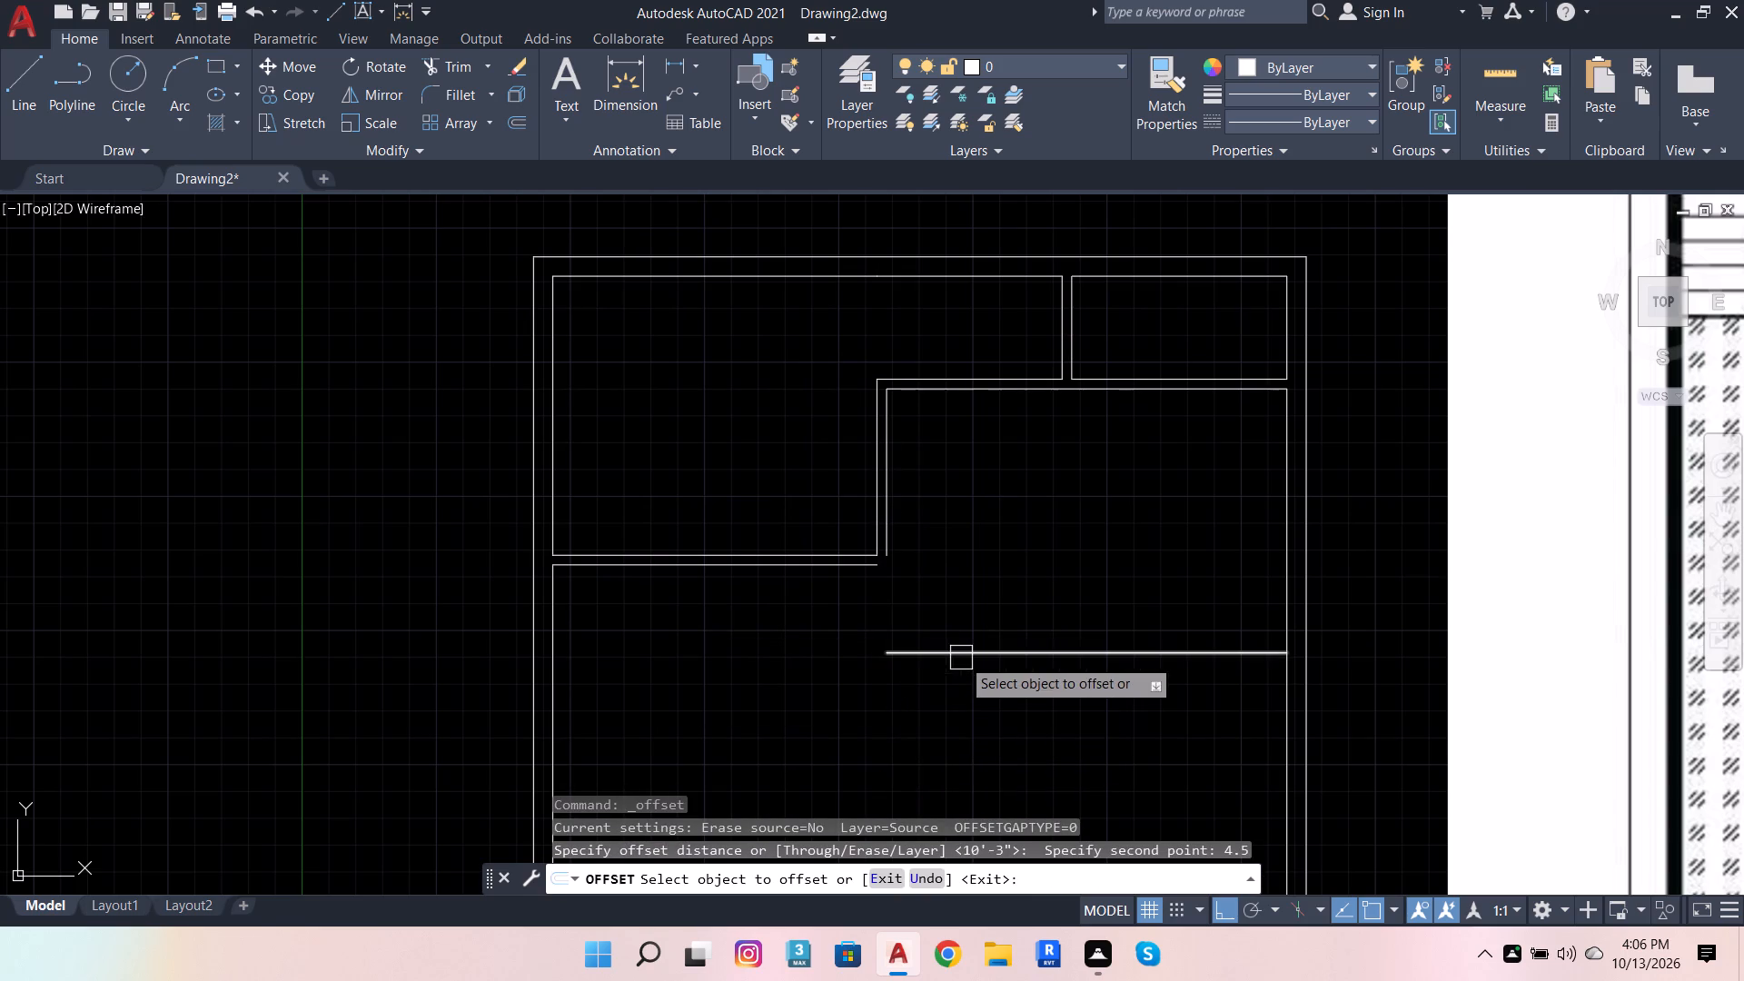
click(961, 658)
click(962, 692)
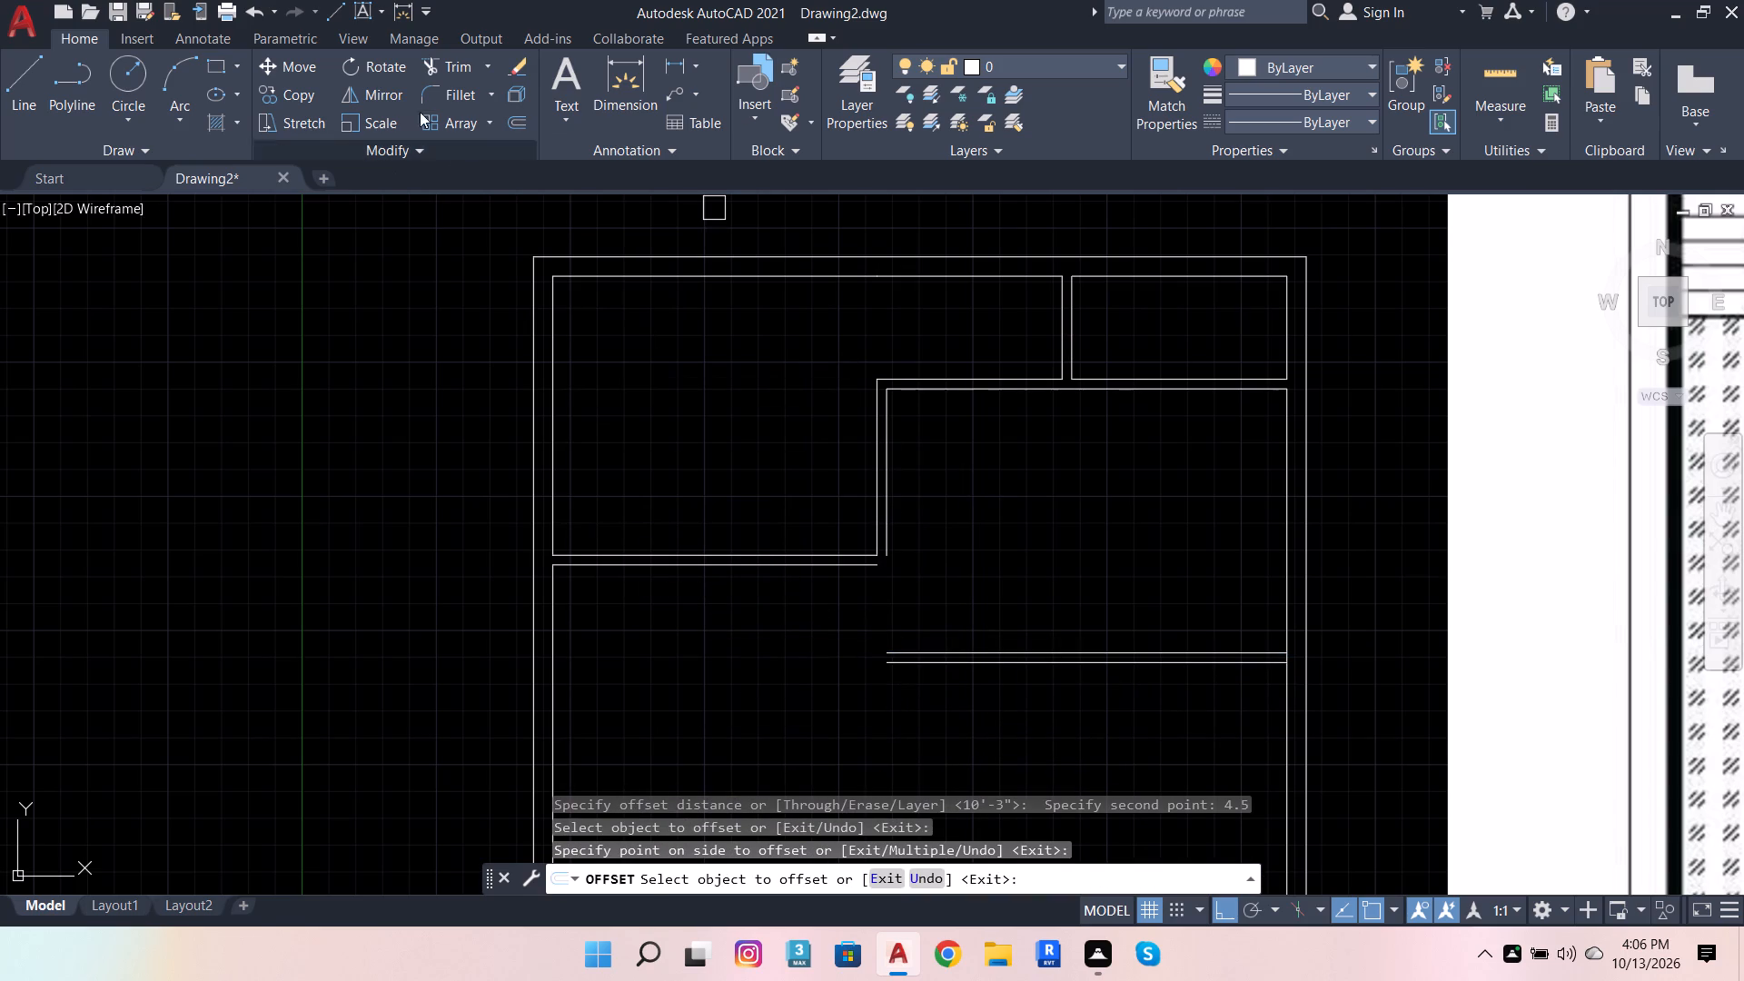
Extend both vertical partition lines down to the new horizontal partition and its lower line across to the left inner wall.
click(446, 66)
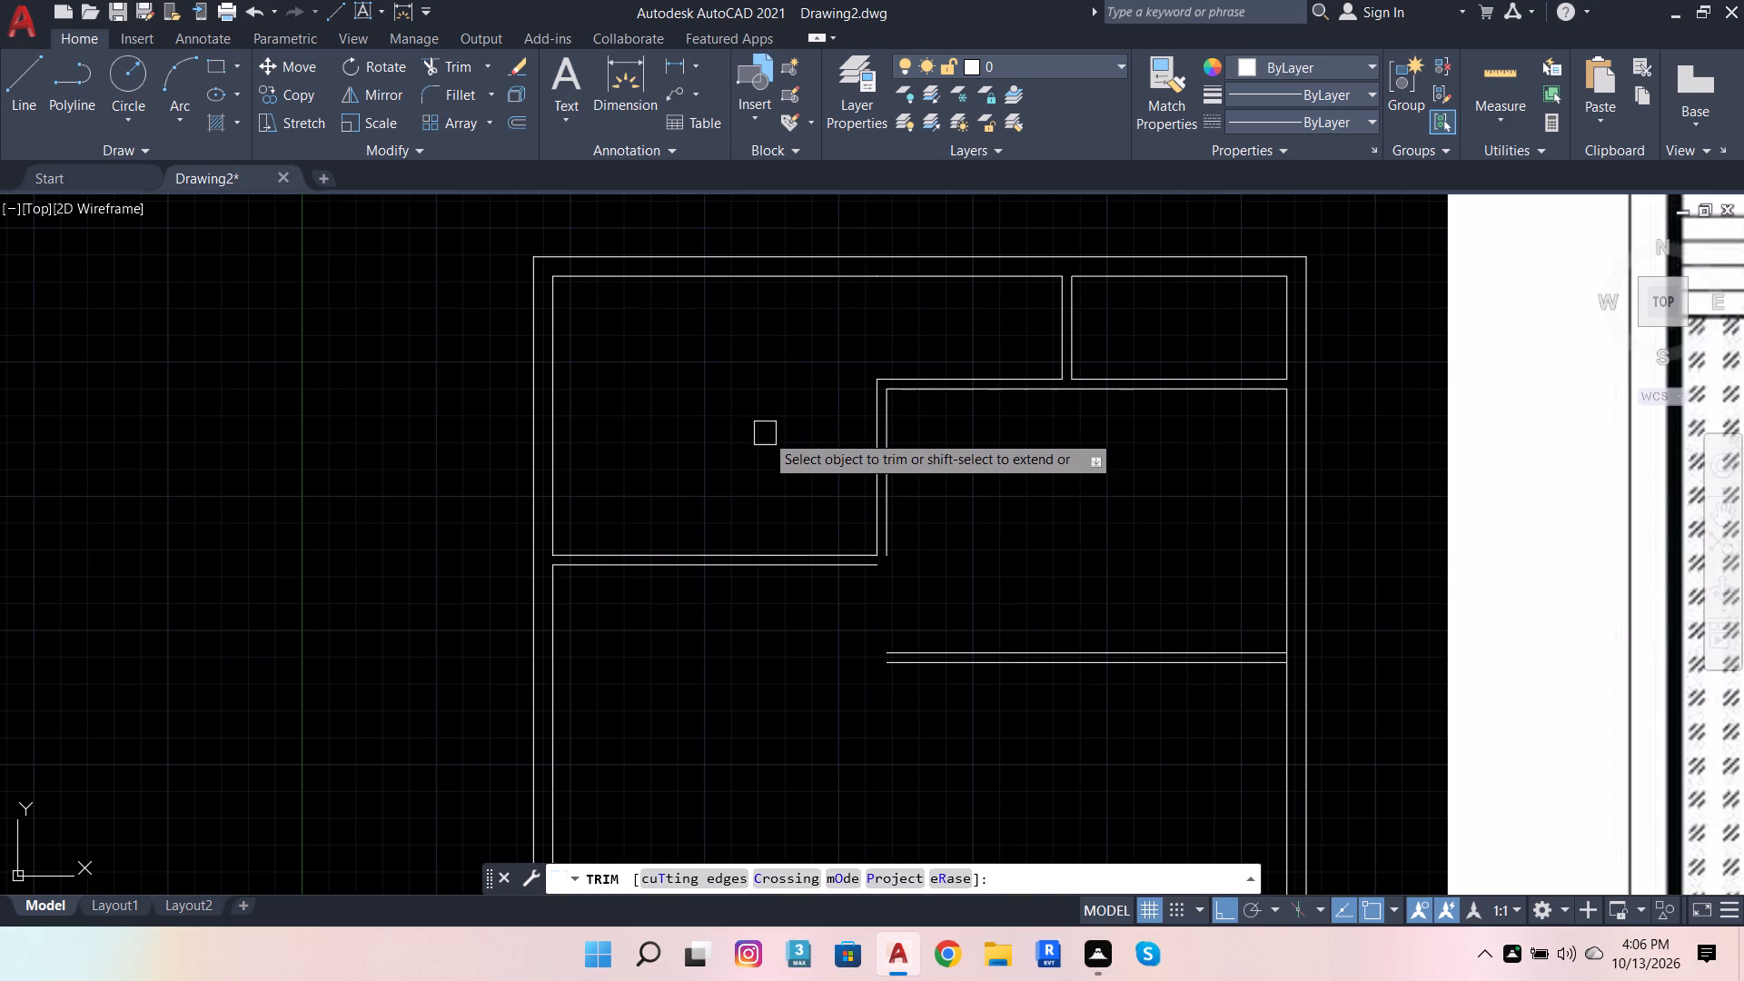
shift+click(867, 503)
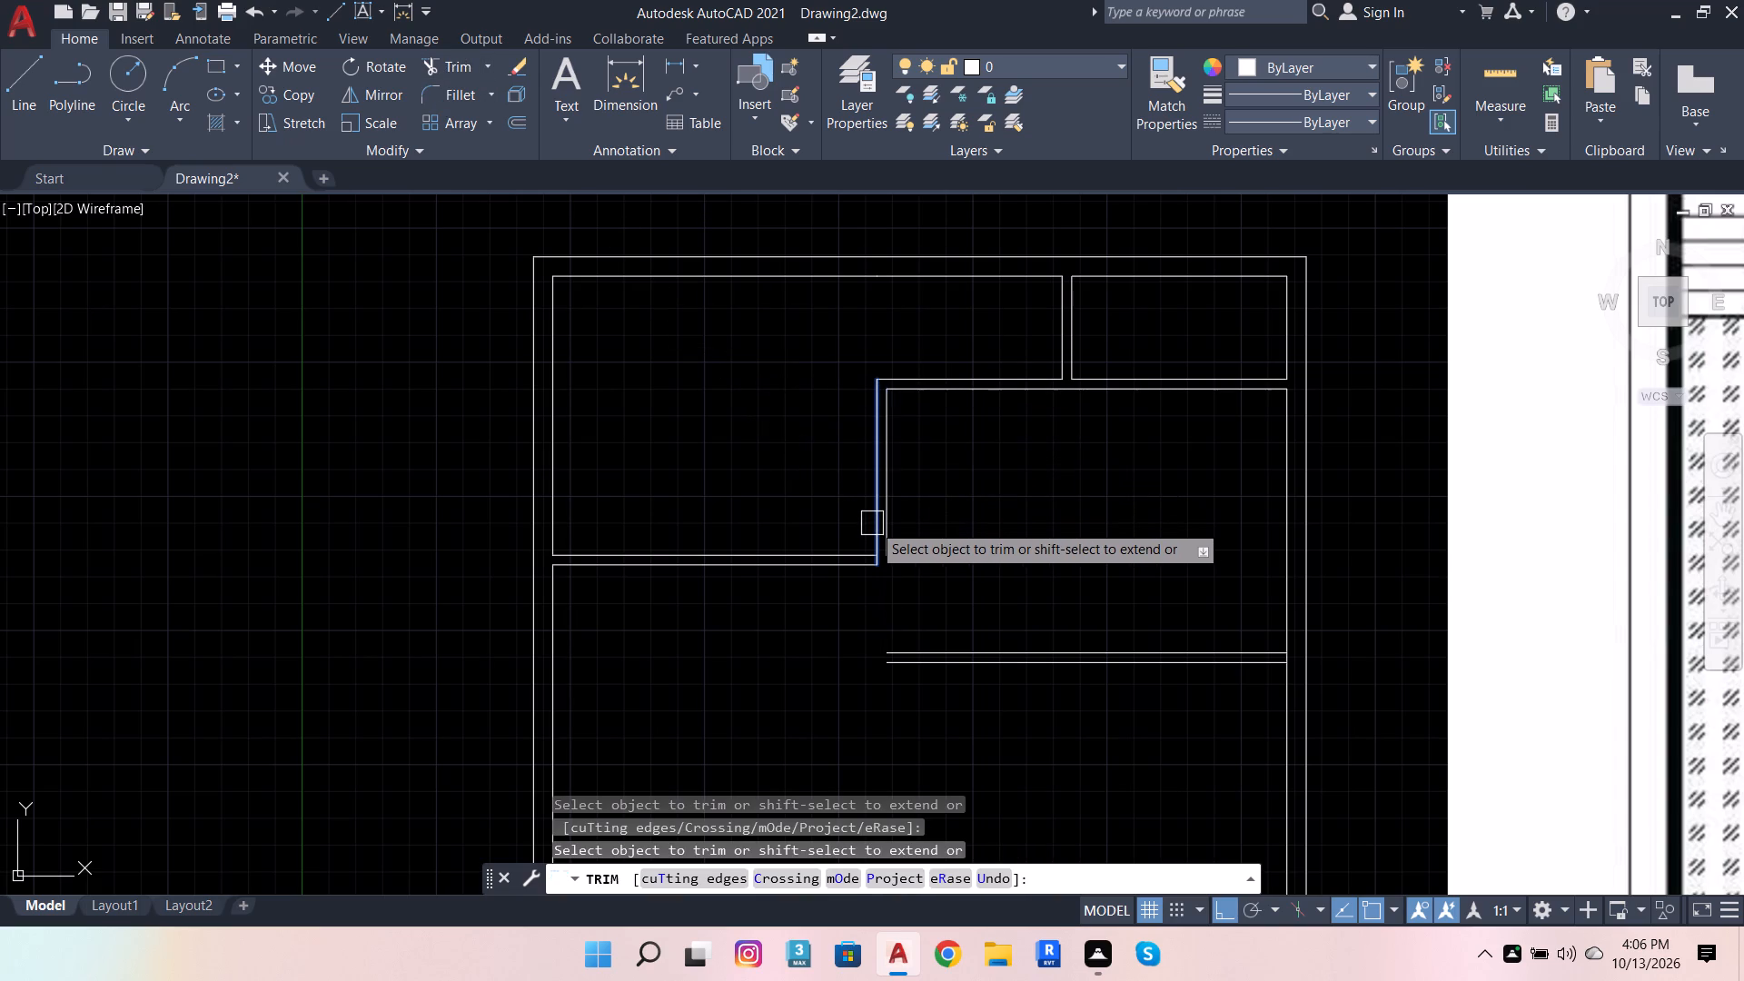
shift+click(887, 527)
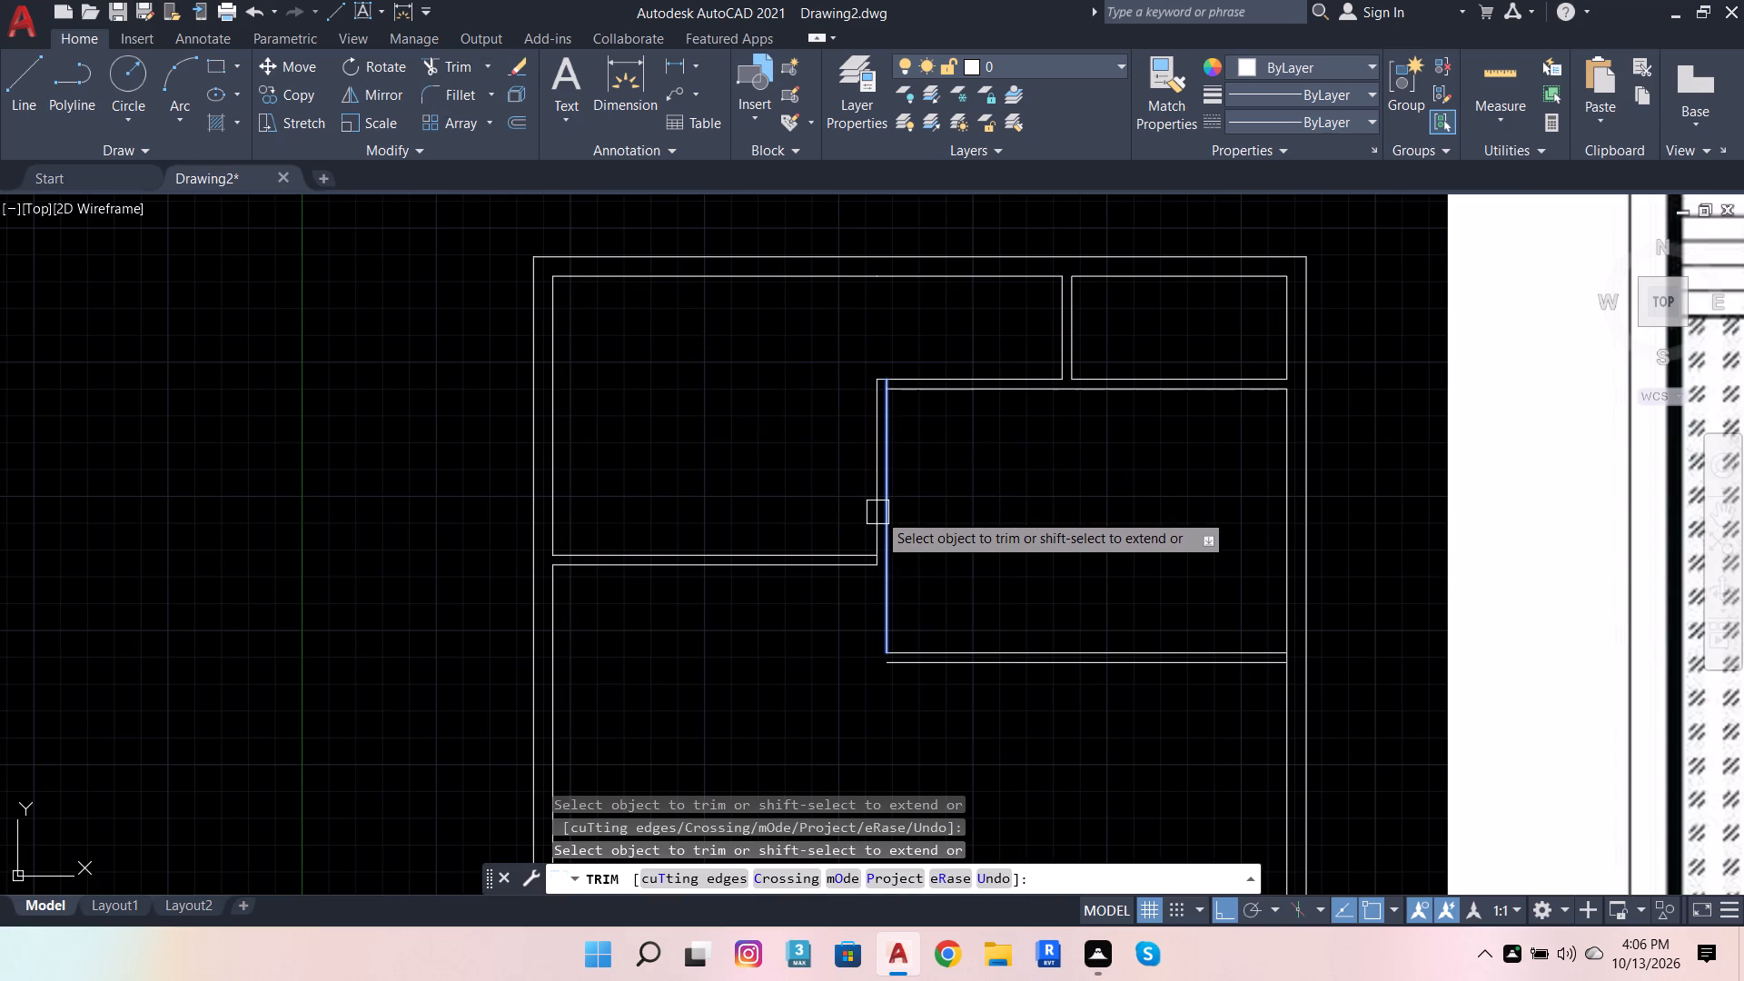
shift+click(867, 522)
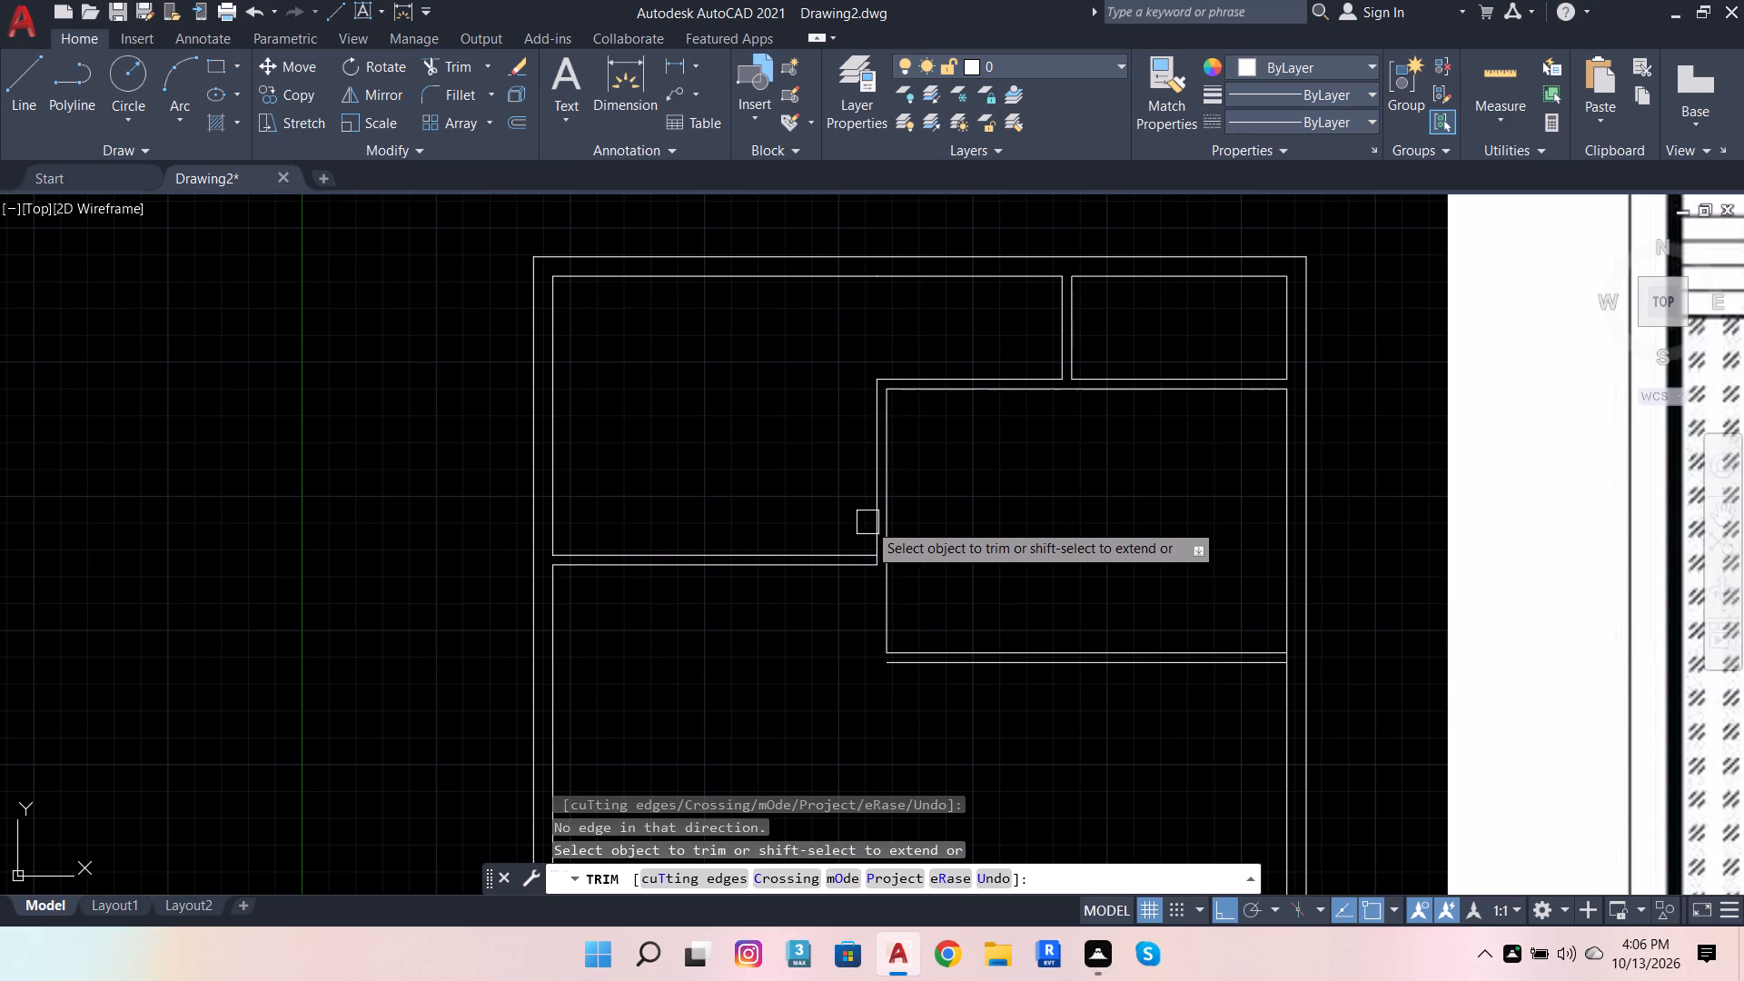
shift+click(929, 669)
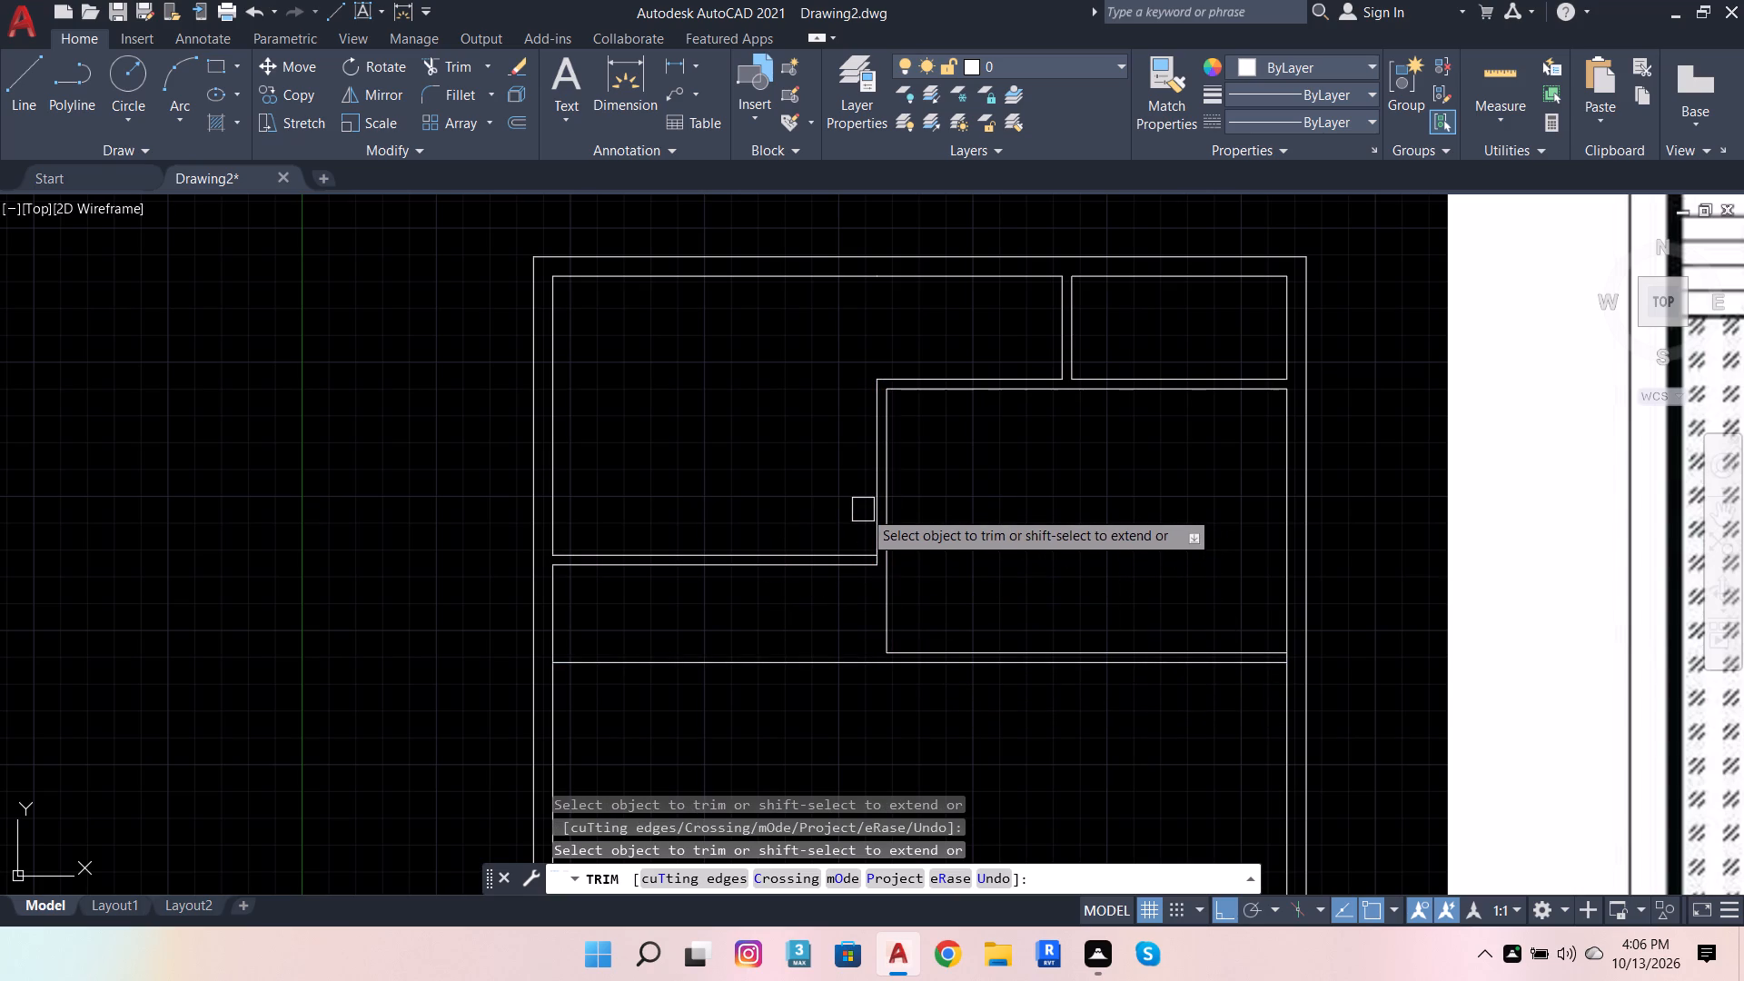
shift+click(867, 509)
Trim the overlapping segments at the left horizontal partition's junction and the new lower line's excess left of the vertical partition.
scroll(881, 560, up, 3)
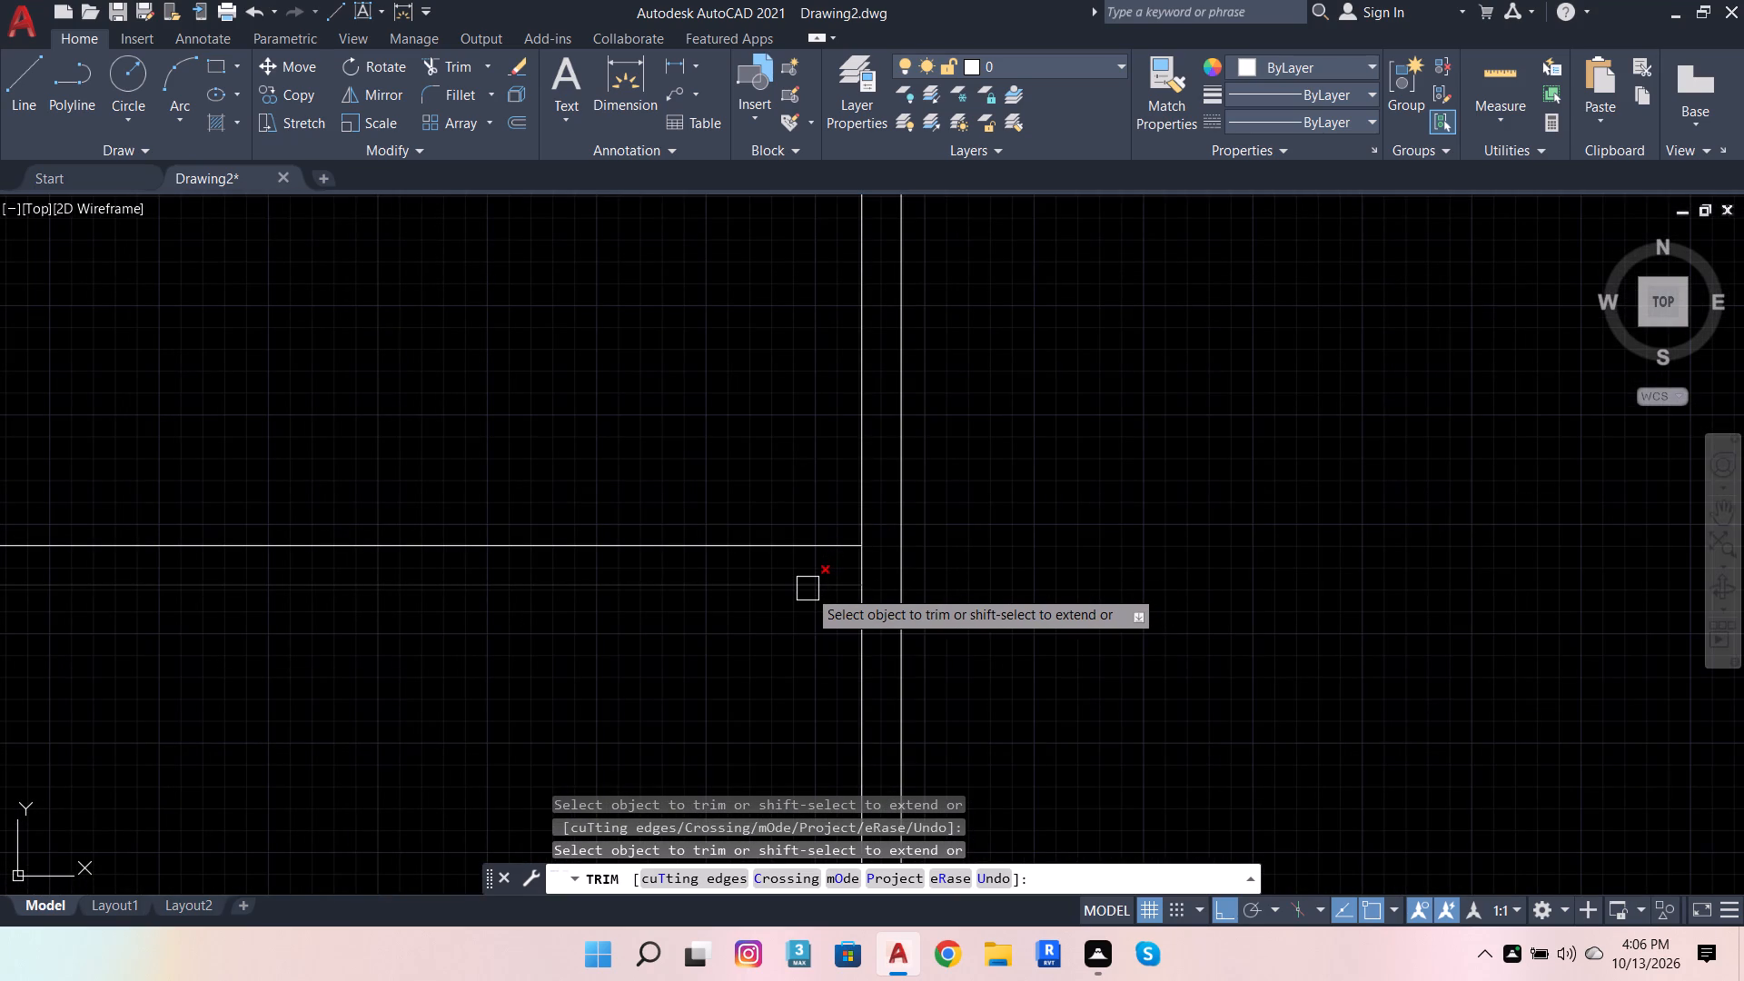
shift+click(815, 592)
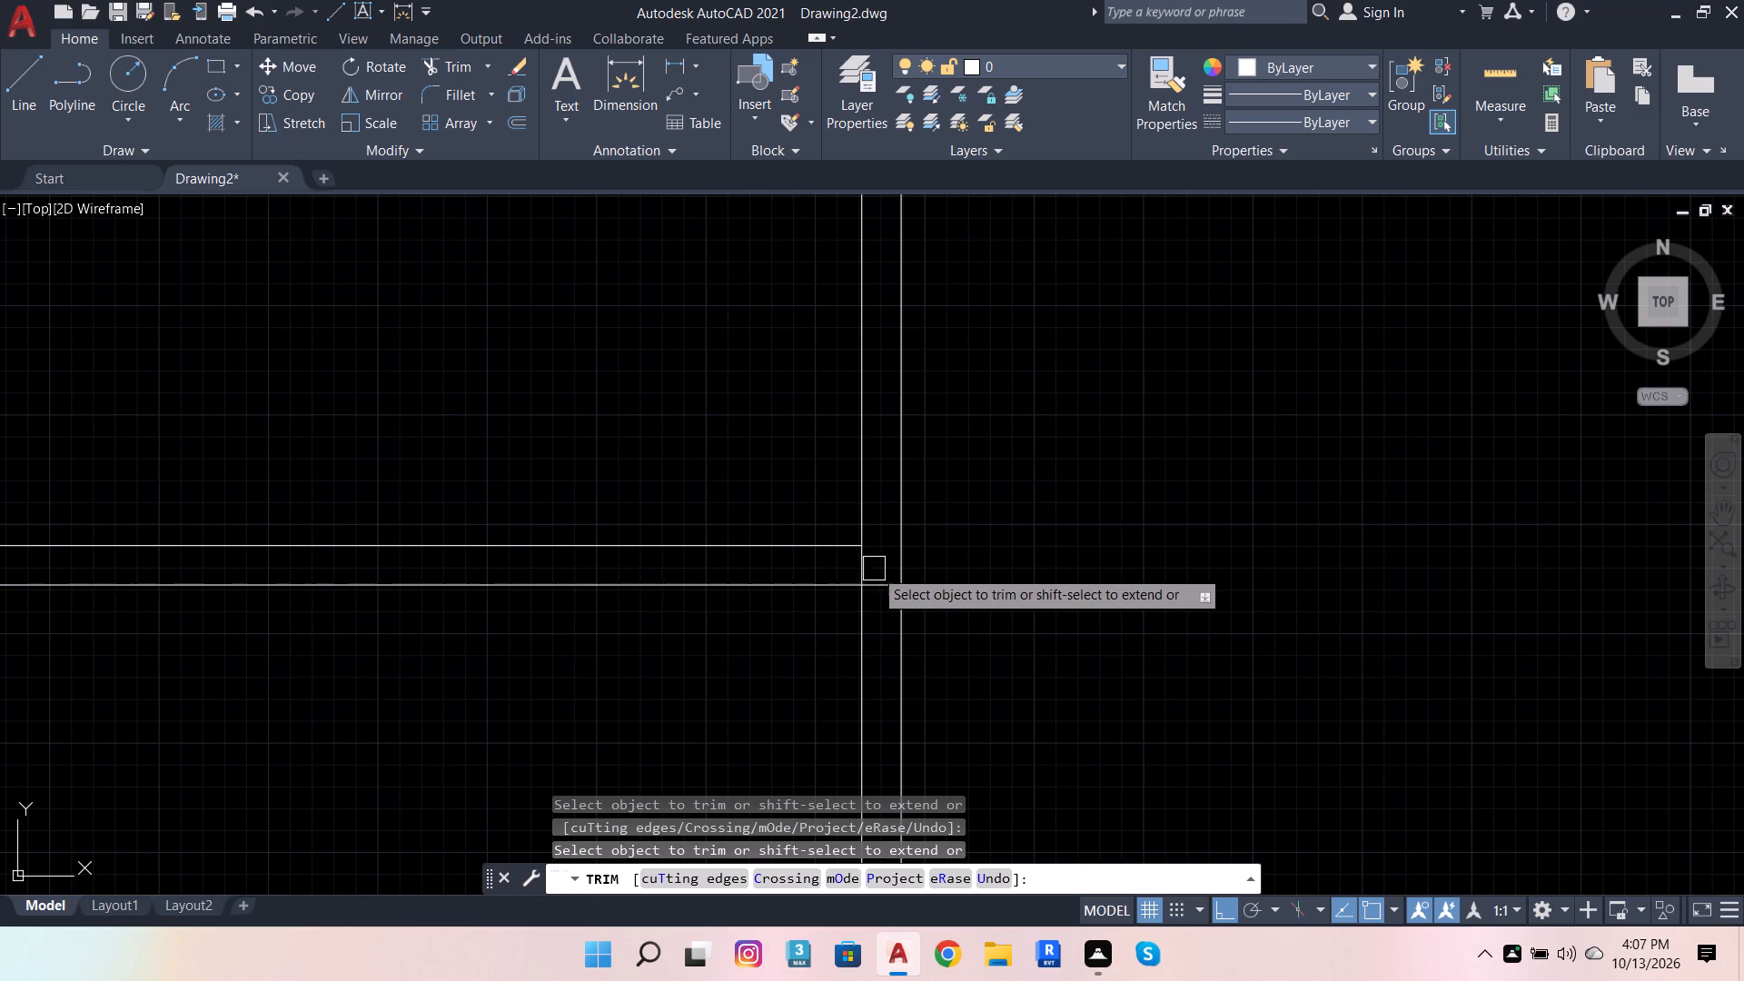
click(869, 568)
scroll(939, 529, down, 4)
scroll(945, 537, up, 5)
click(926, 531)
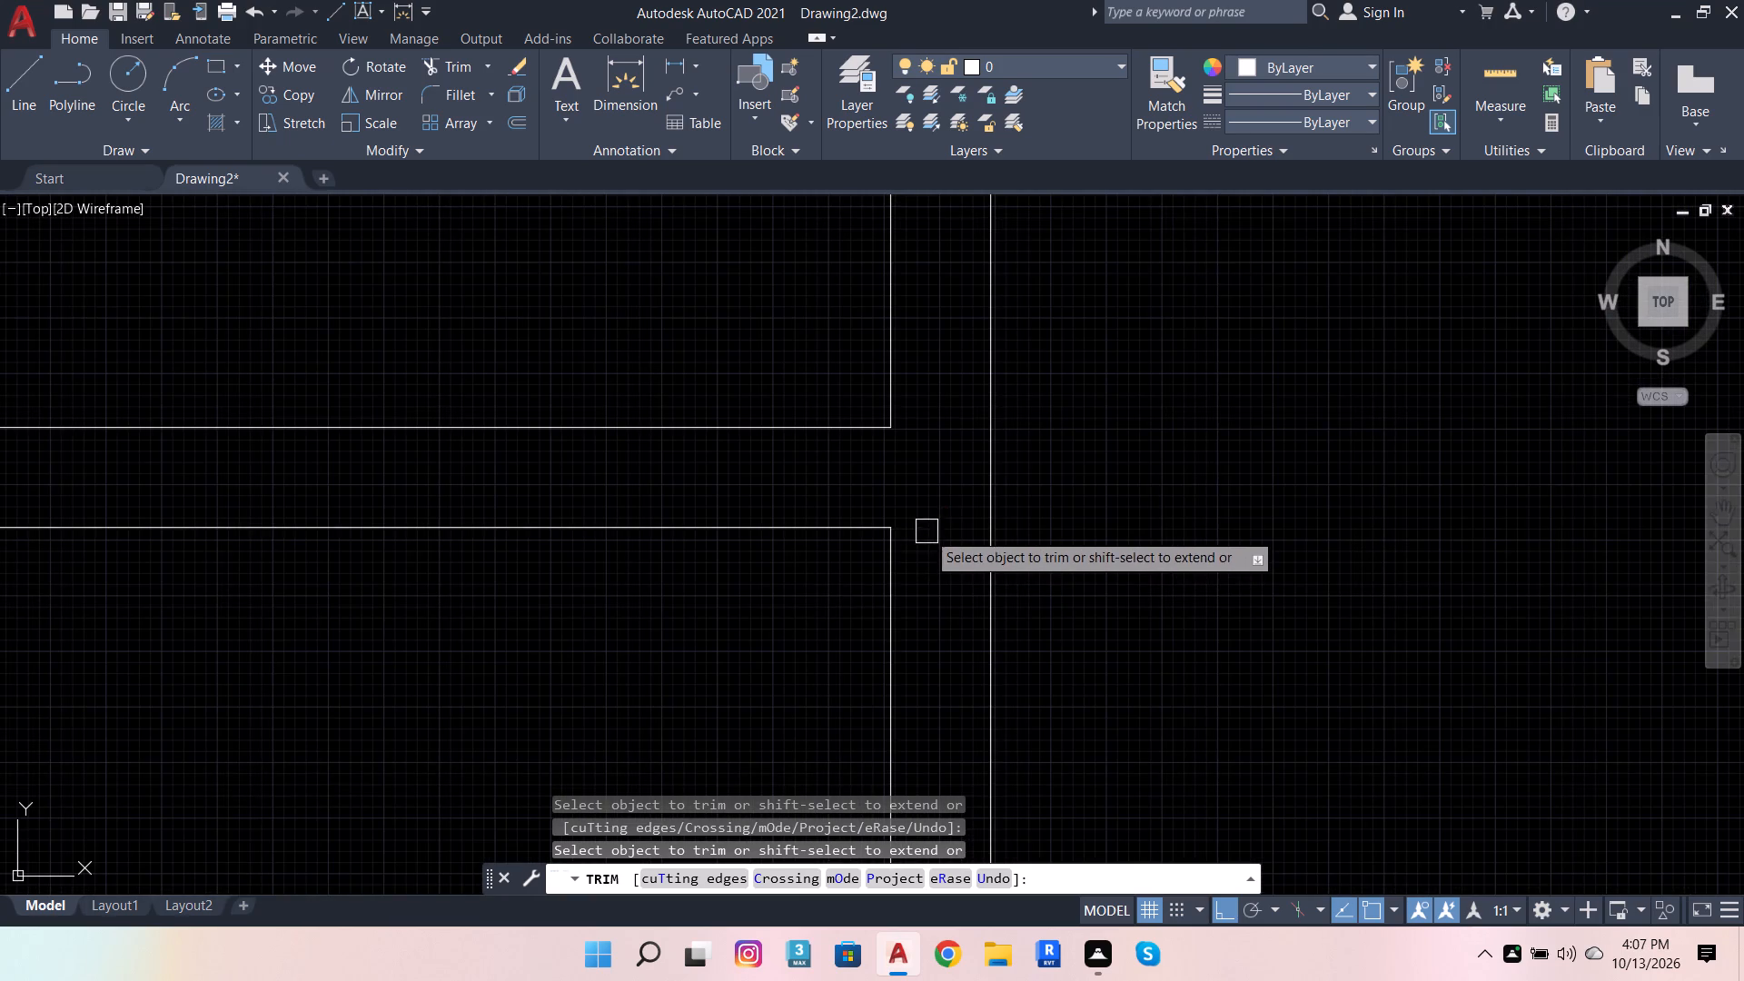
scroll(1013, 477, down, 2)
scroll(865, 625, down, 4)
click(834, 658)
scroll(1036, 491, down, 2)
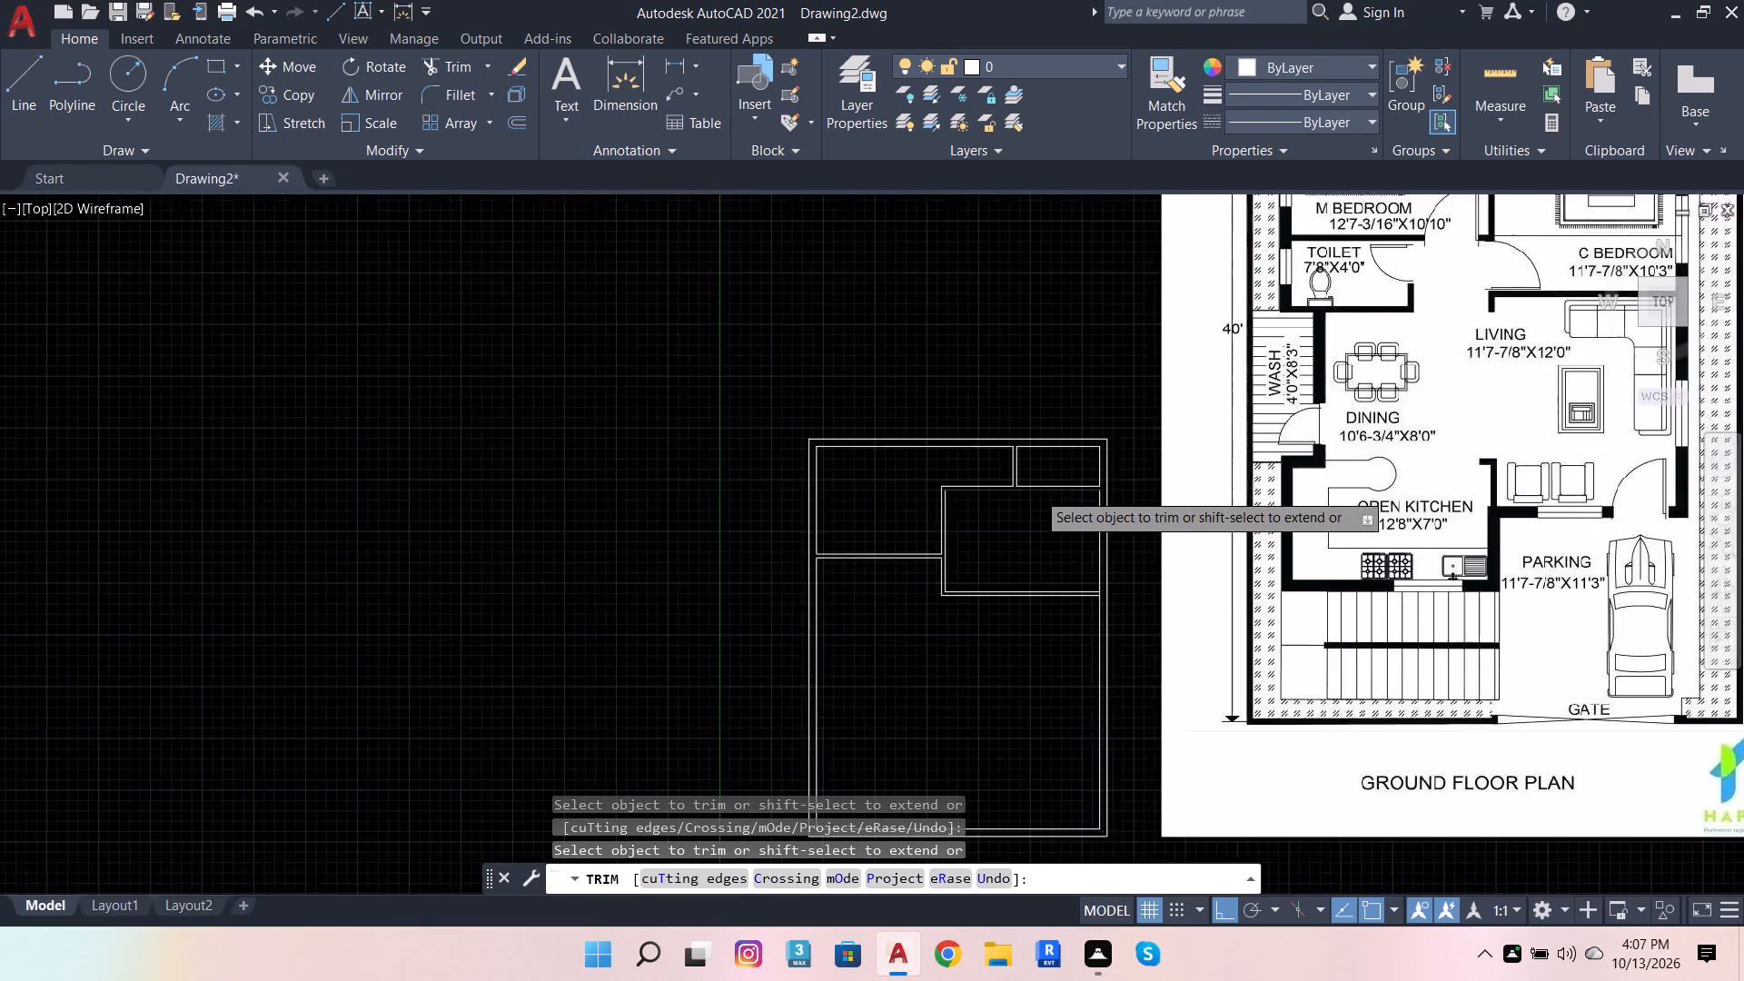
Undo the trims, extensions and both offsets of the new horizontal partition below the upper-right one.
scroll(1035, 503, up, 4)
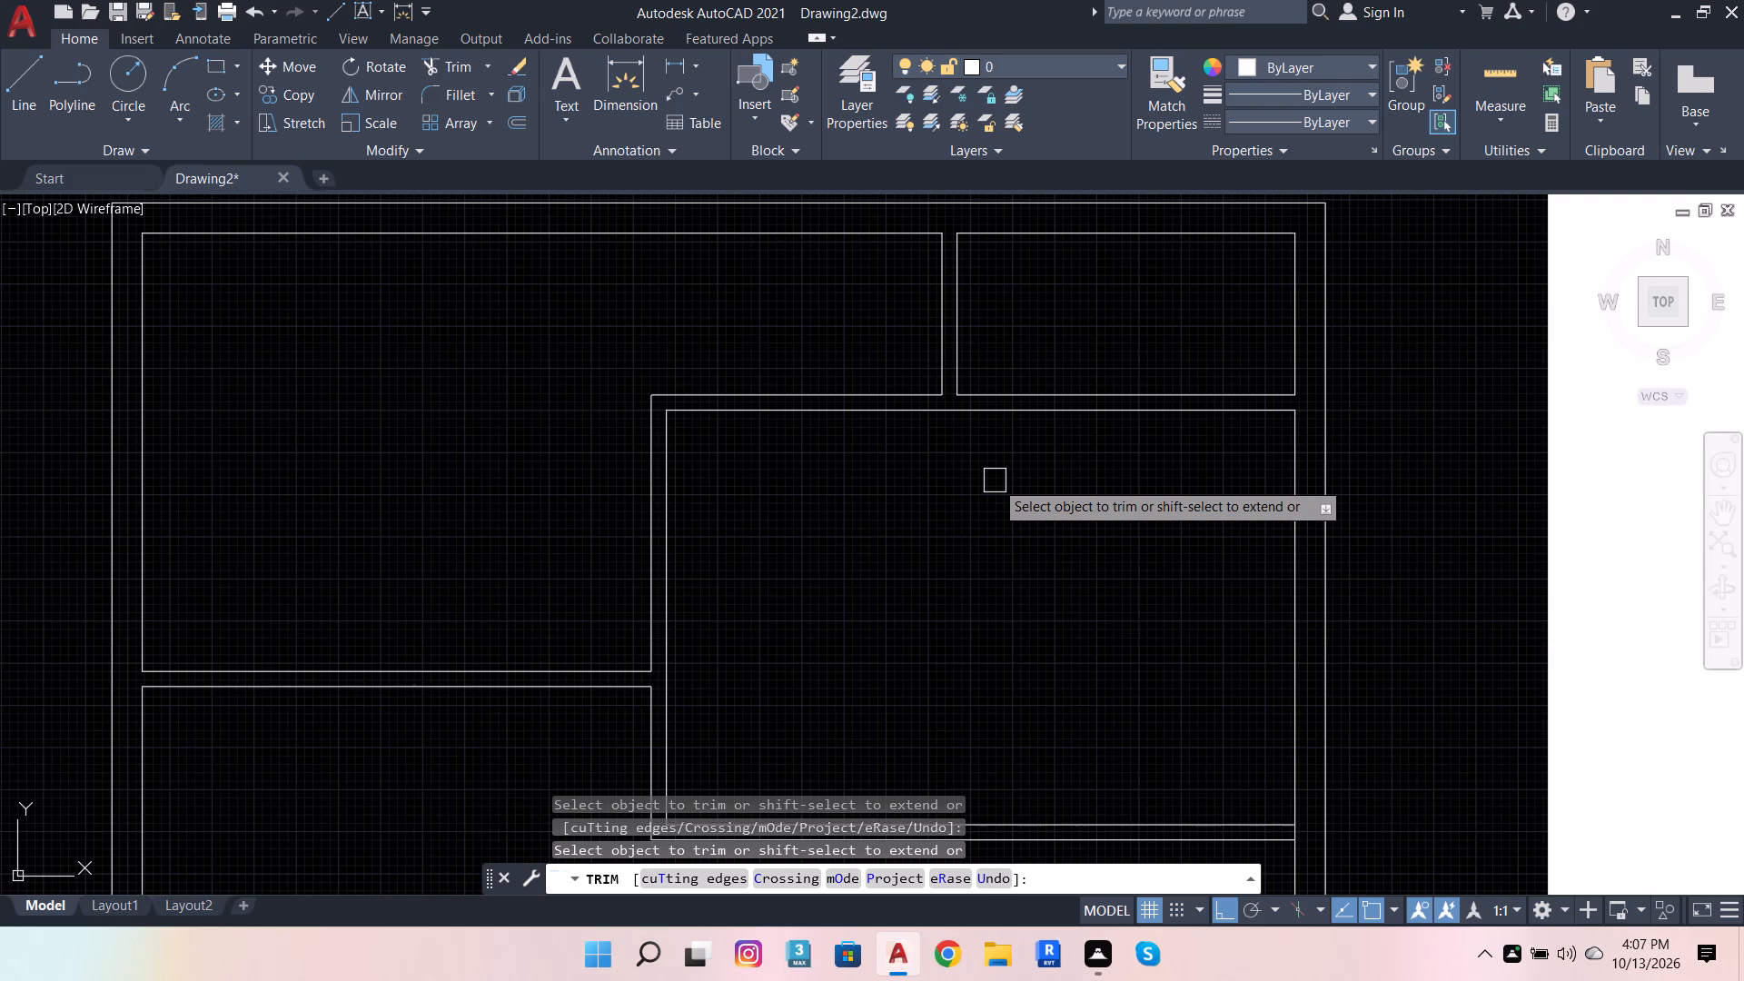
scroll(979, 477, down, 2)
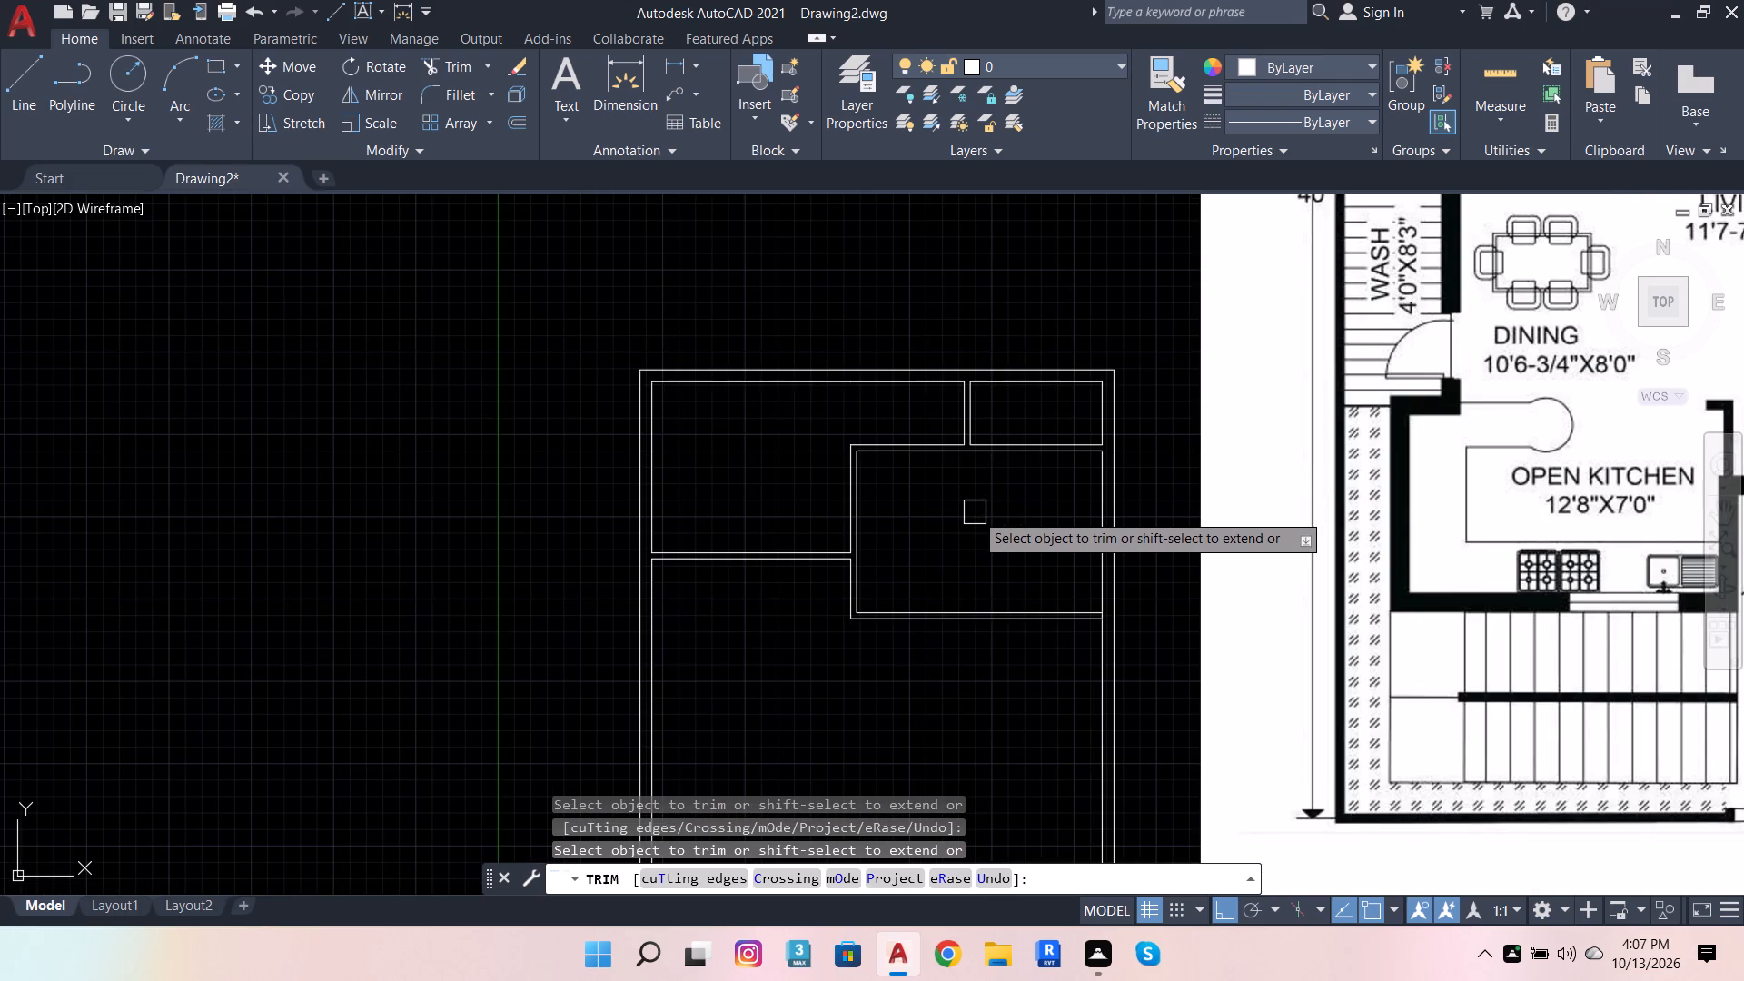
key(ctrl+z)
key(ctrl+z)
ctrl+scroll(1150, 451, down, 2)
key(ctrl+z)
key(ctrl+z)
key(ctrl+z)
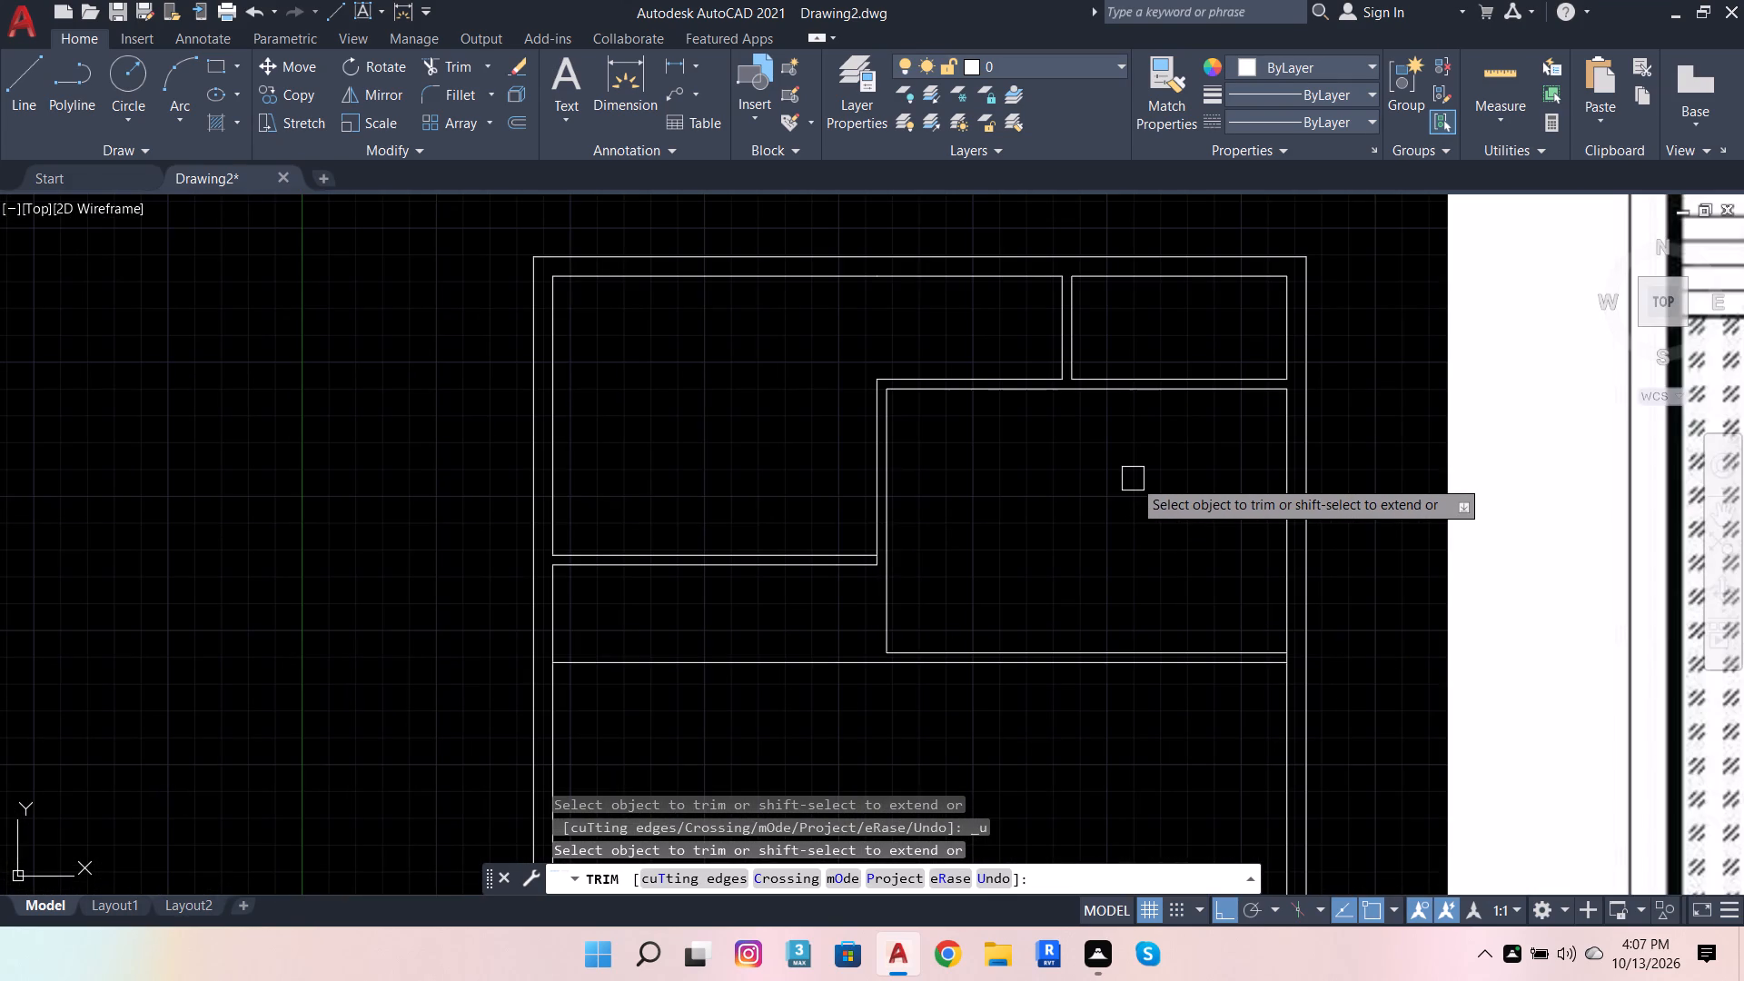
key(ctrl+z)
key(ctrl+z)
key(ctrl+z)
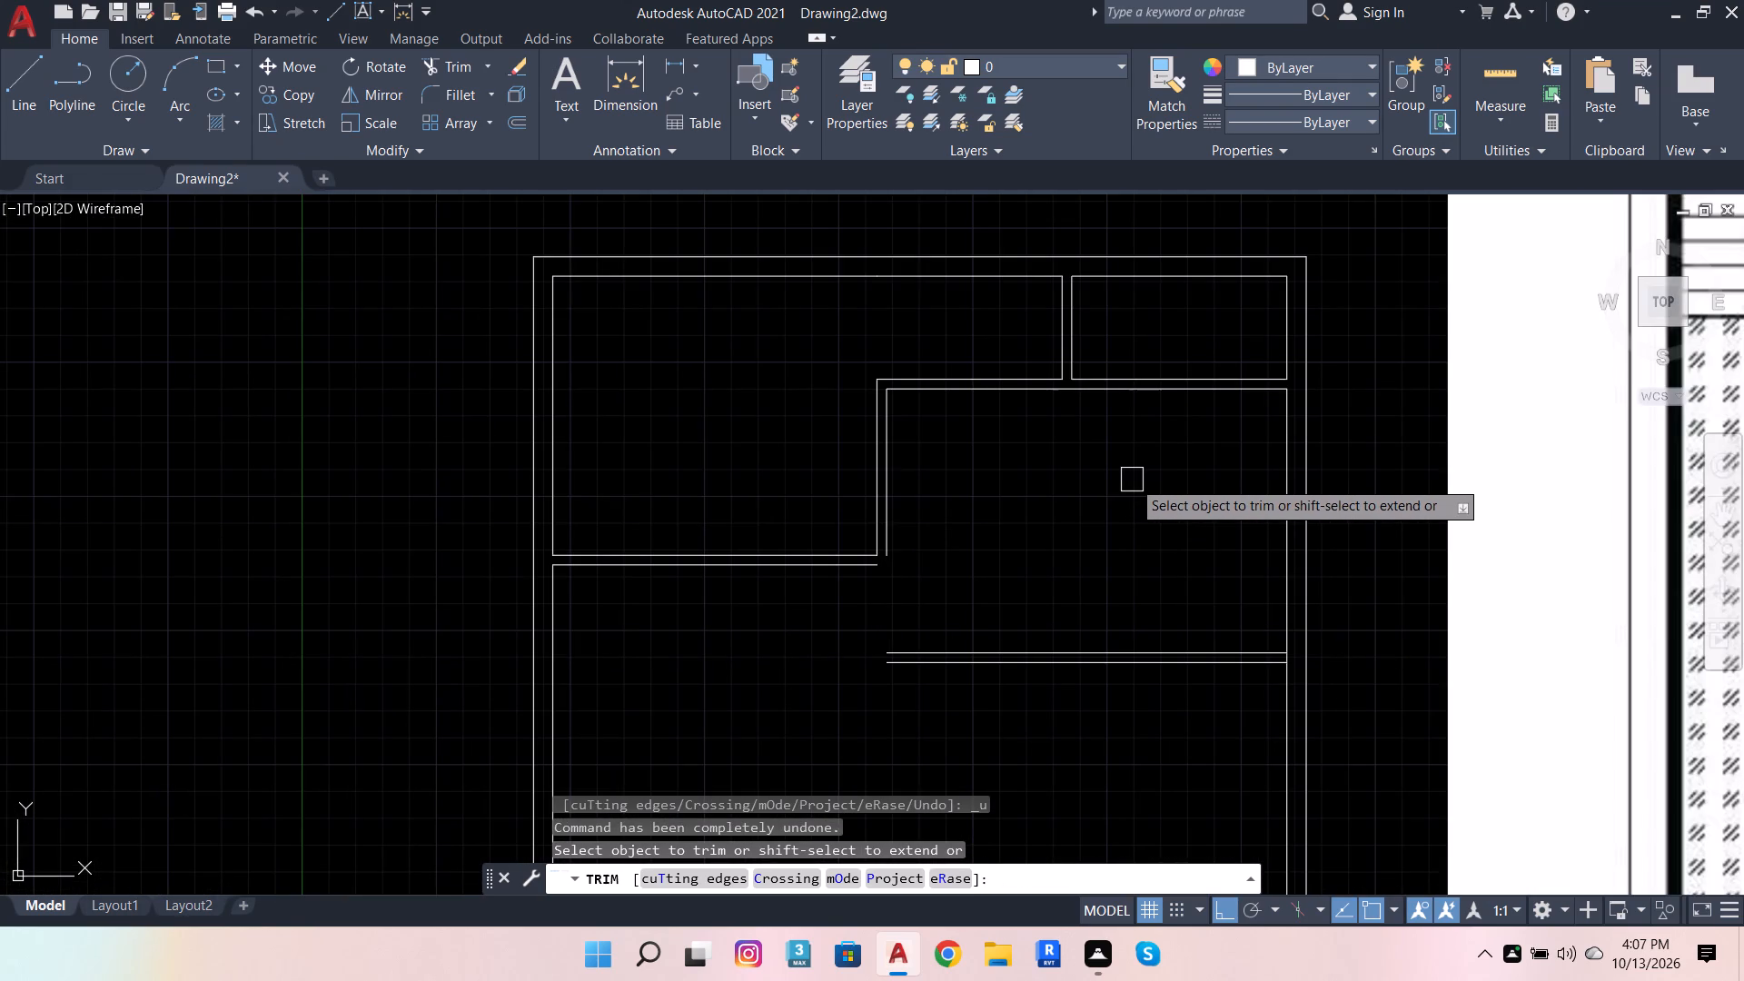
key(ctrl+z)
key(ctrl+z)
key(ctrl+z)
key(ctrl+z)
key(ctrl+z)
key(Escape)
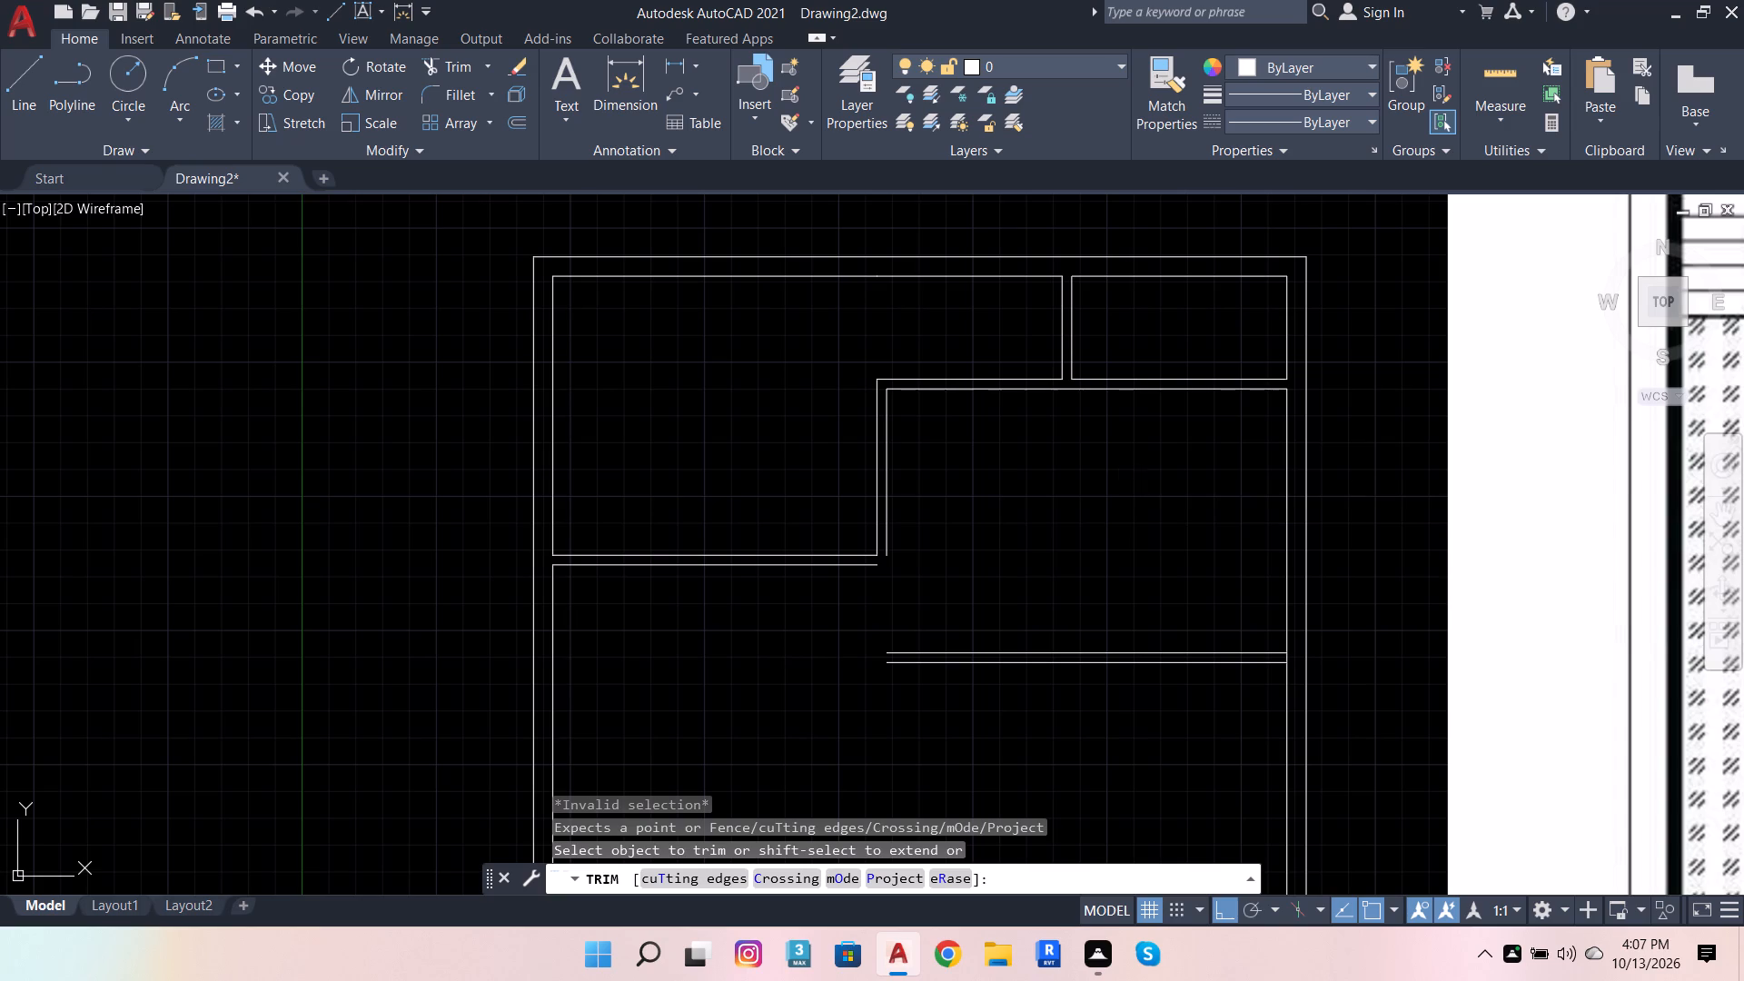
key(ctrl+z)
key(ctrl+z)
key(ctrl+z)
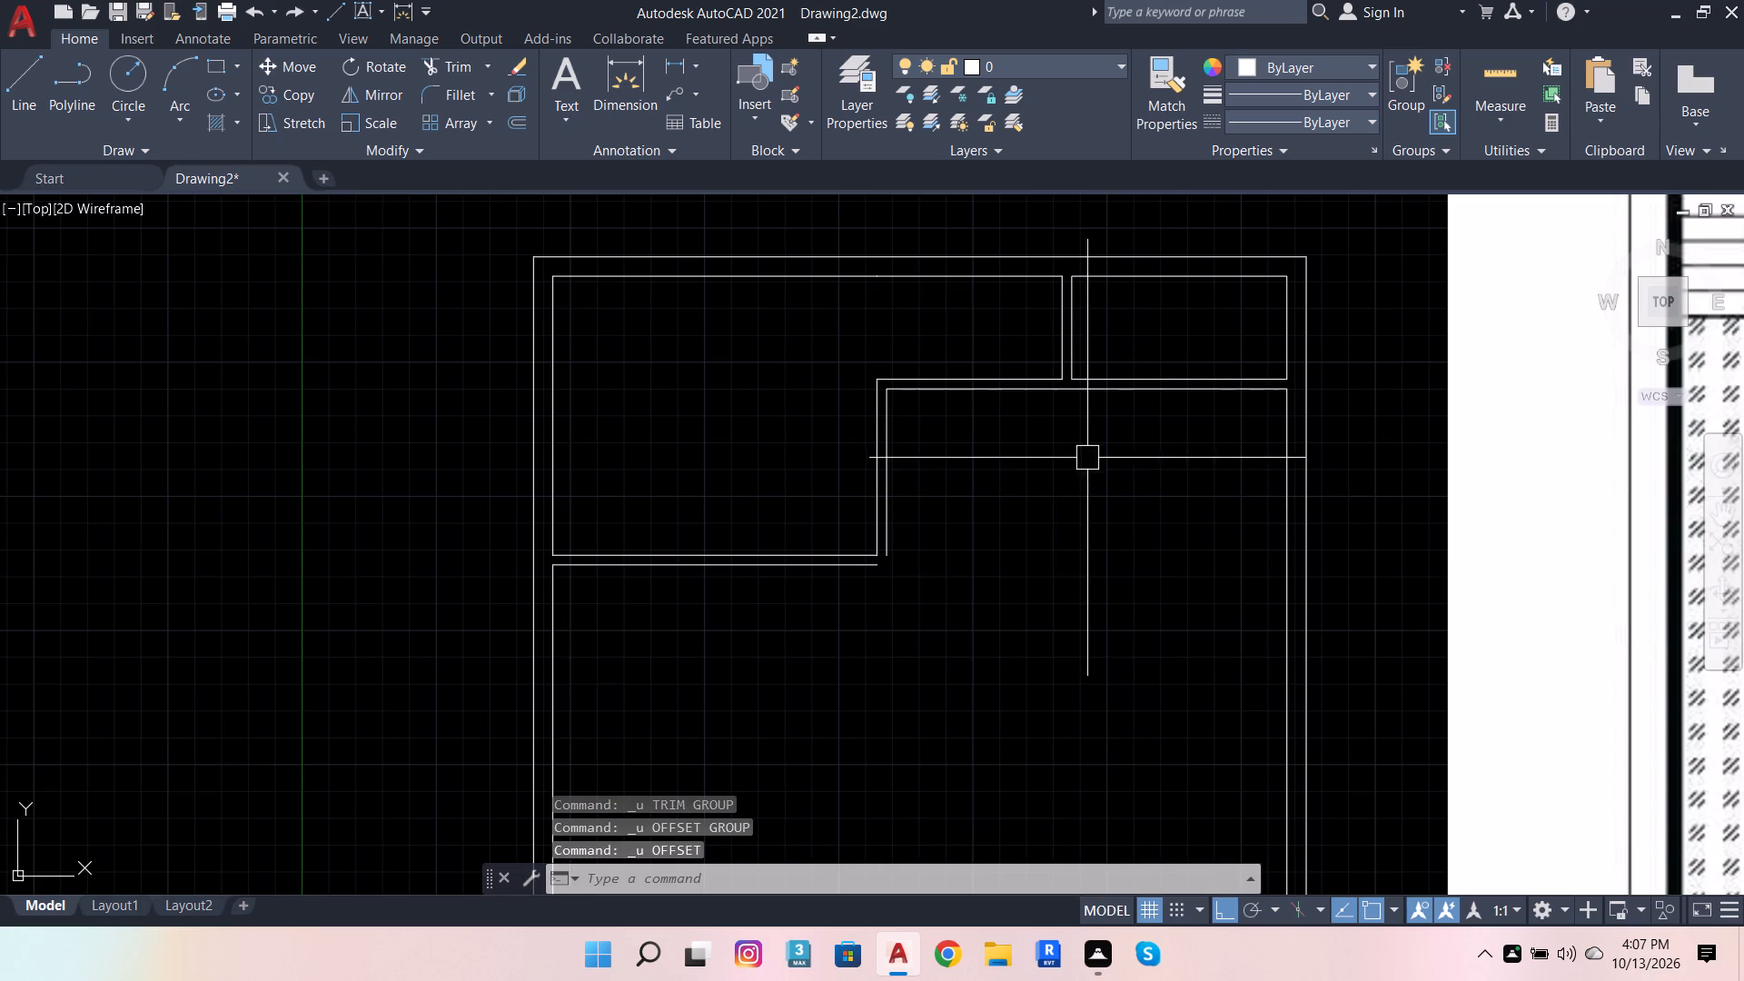
Offset the lower line of the upper-right horizontal partition 11'7" downward.
click(1115, 402)
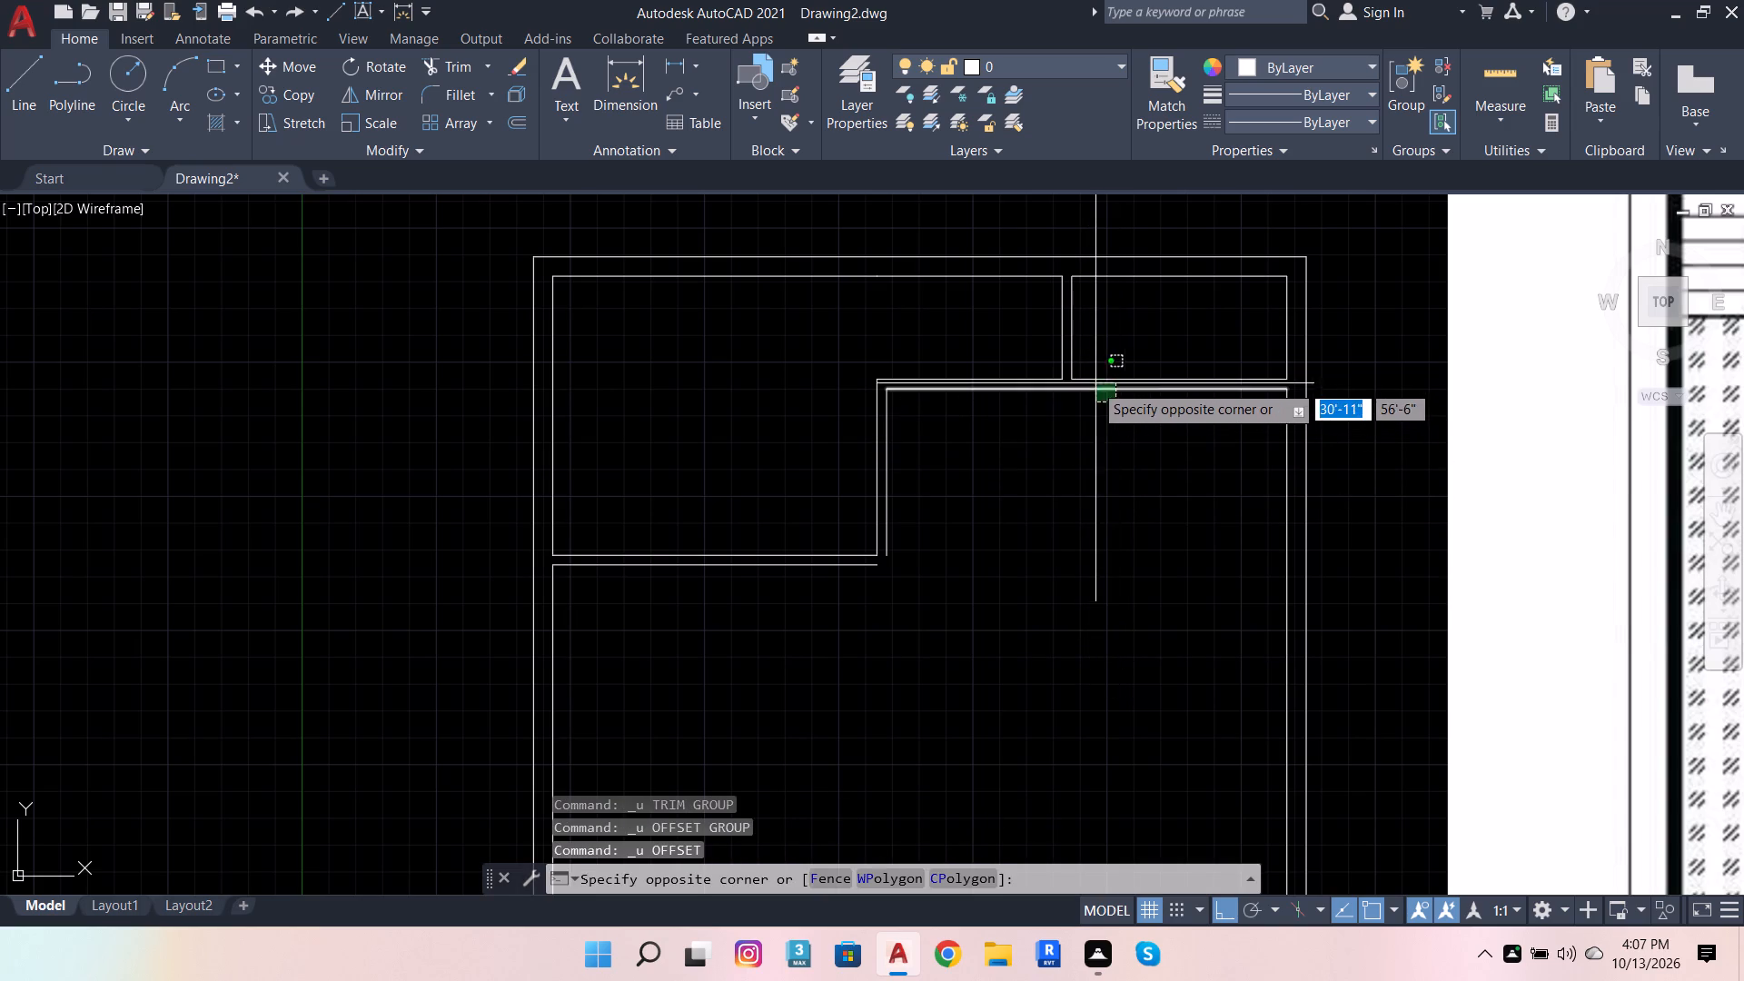
click(1087, 381)
key(o)
key(space)
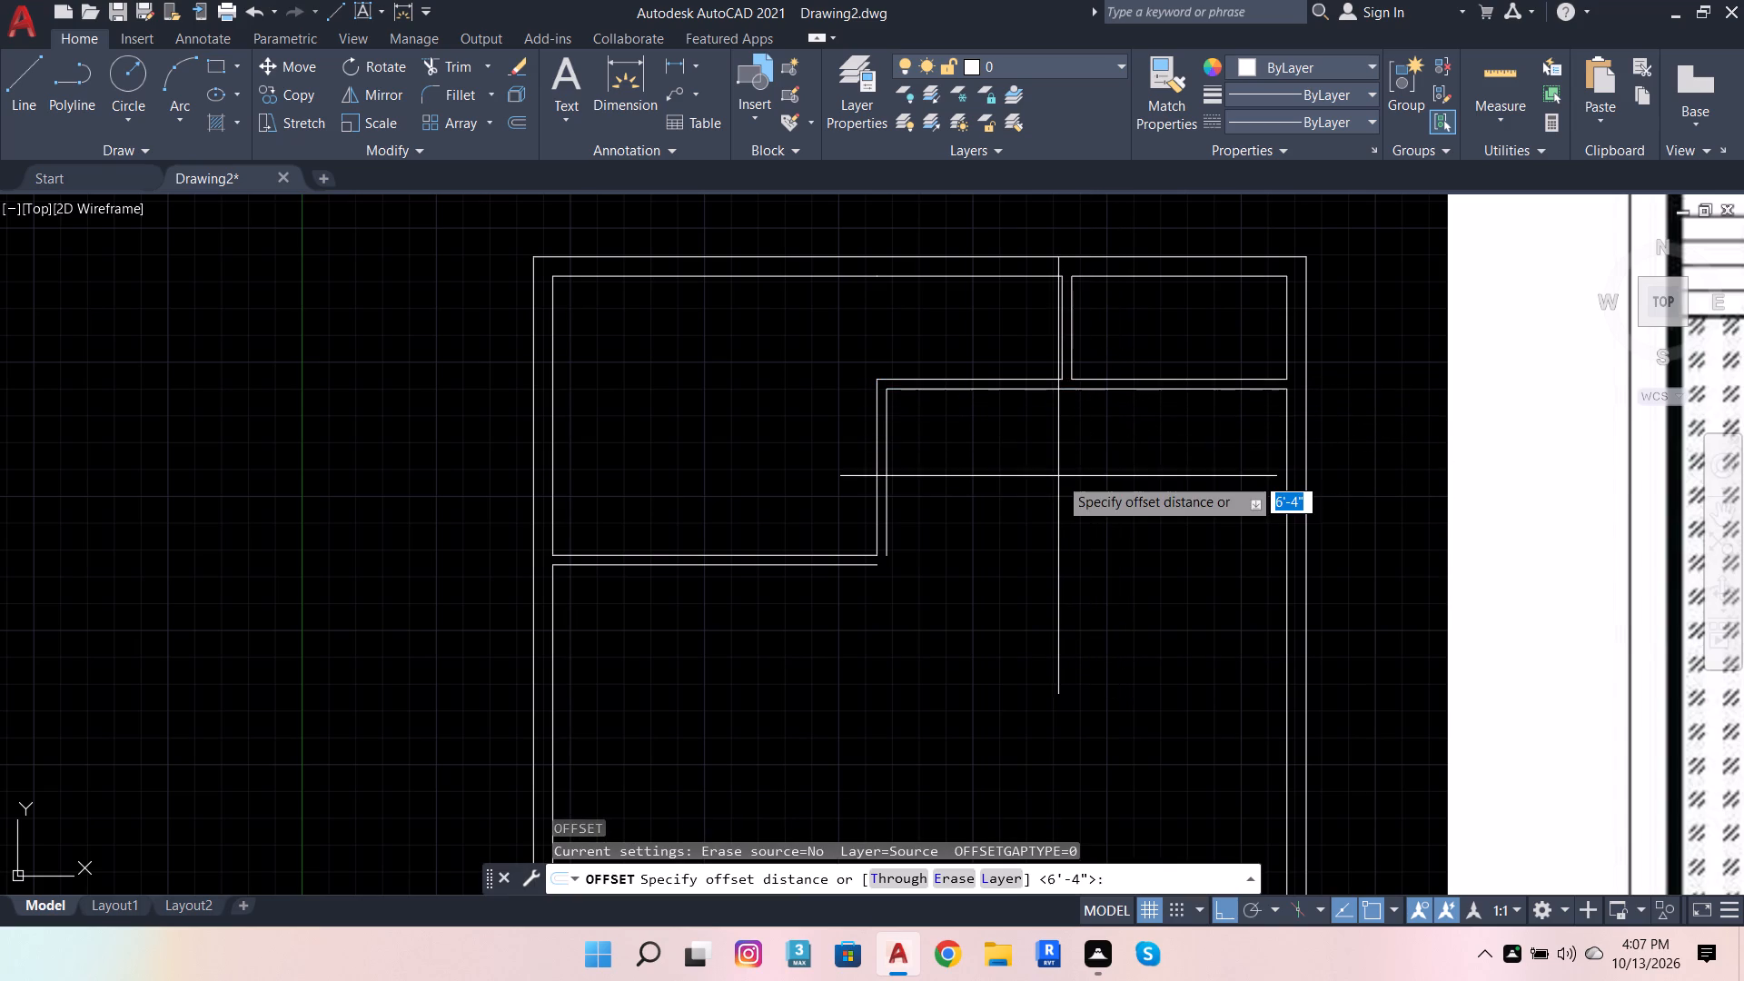
click(1101, 394)
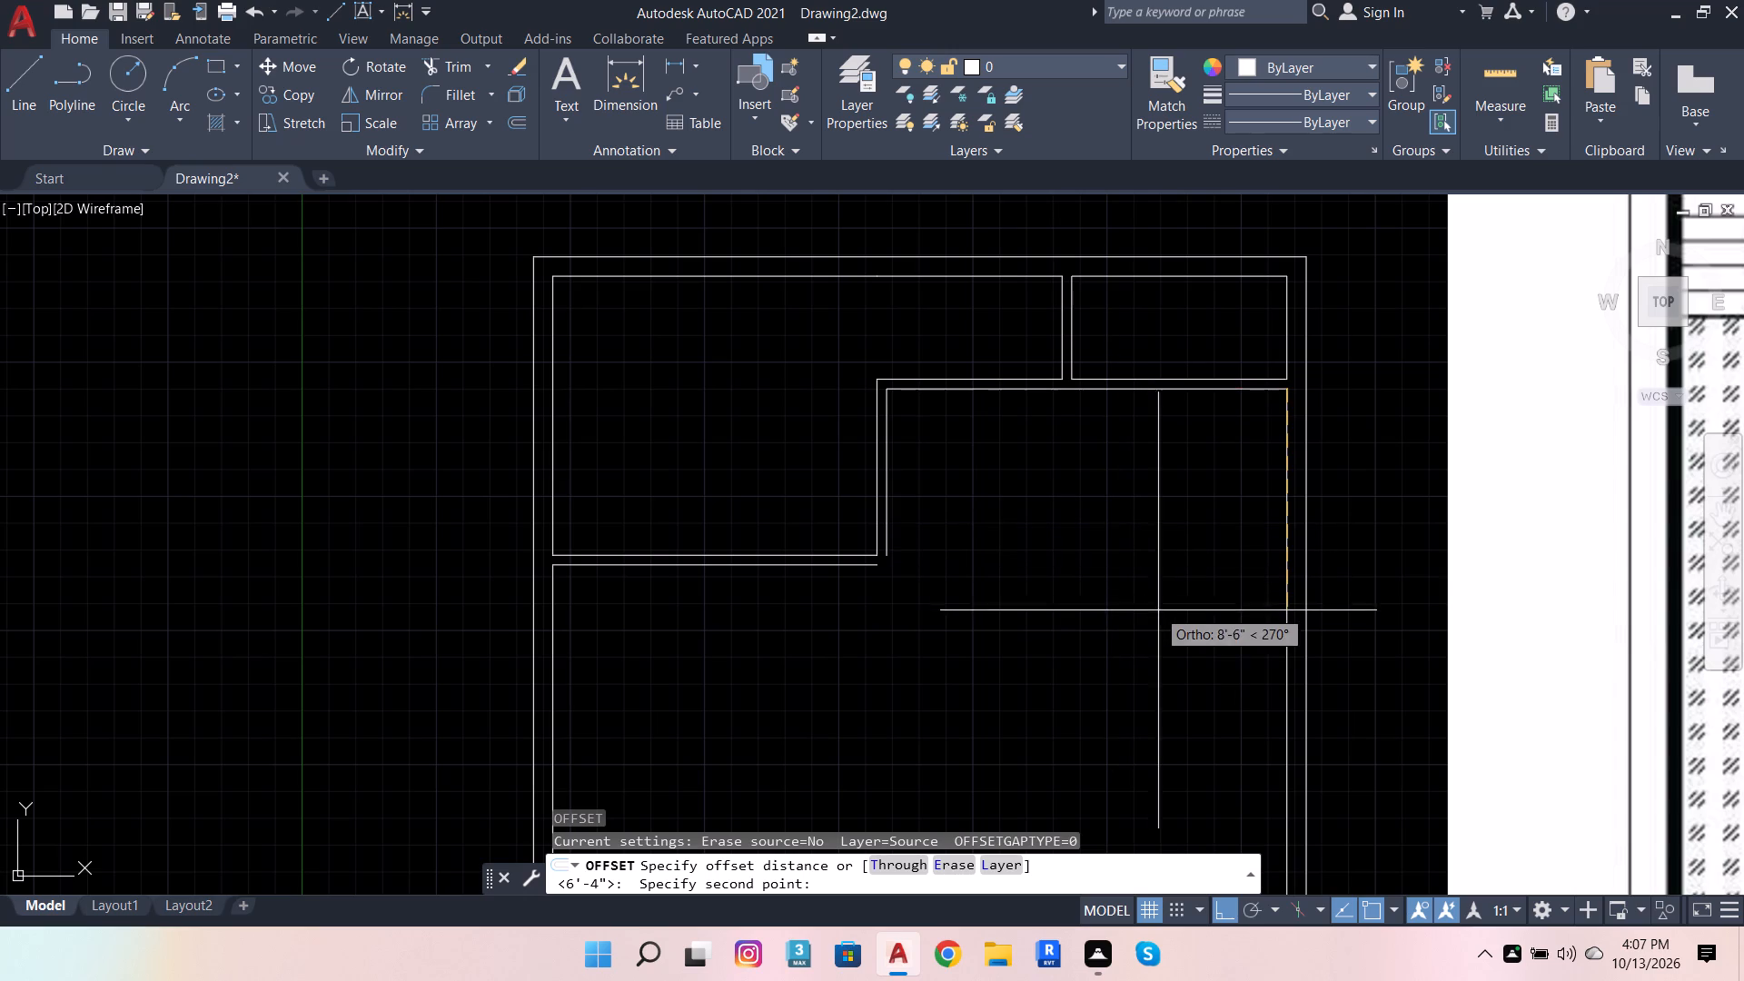
text(11')
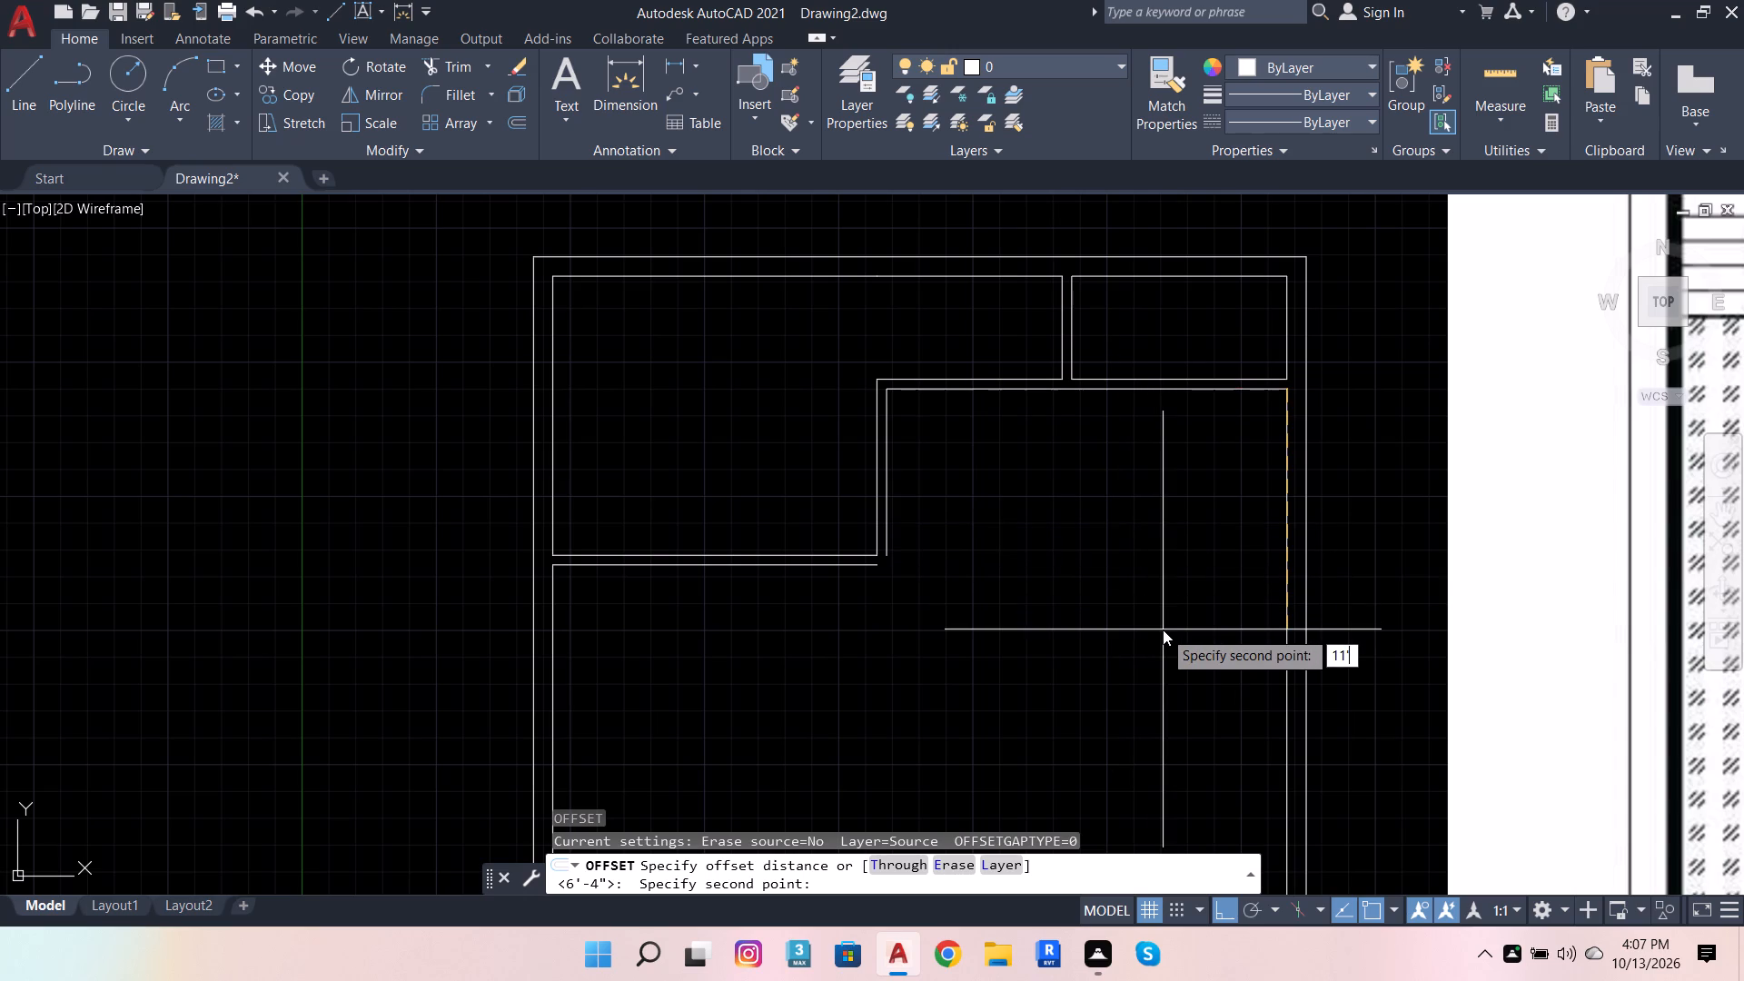
key(7)
key(Return)
click(1163, 629)
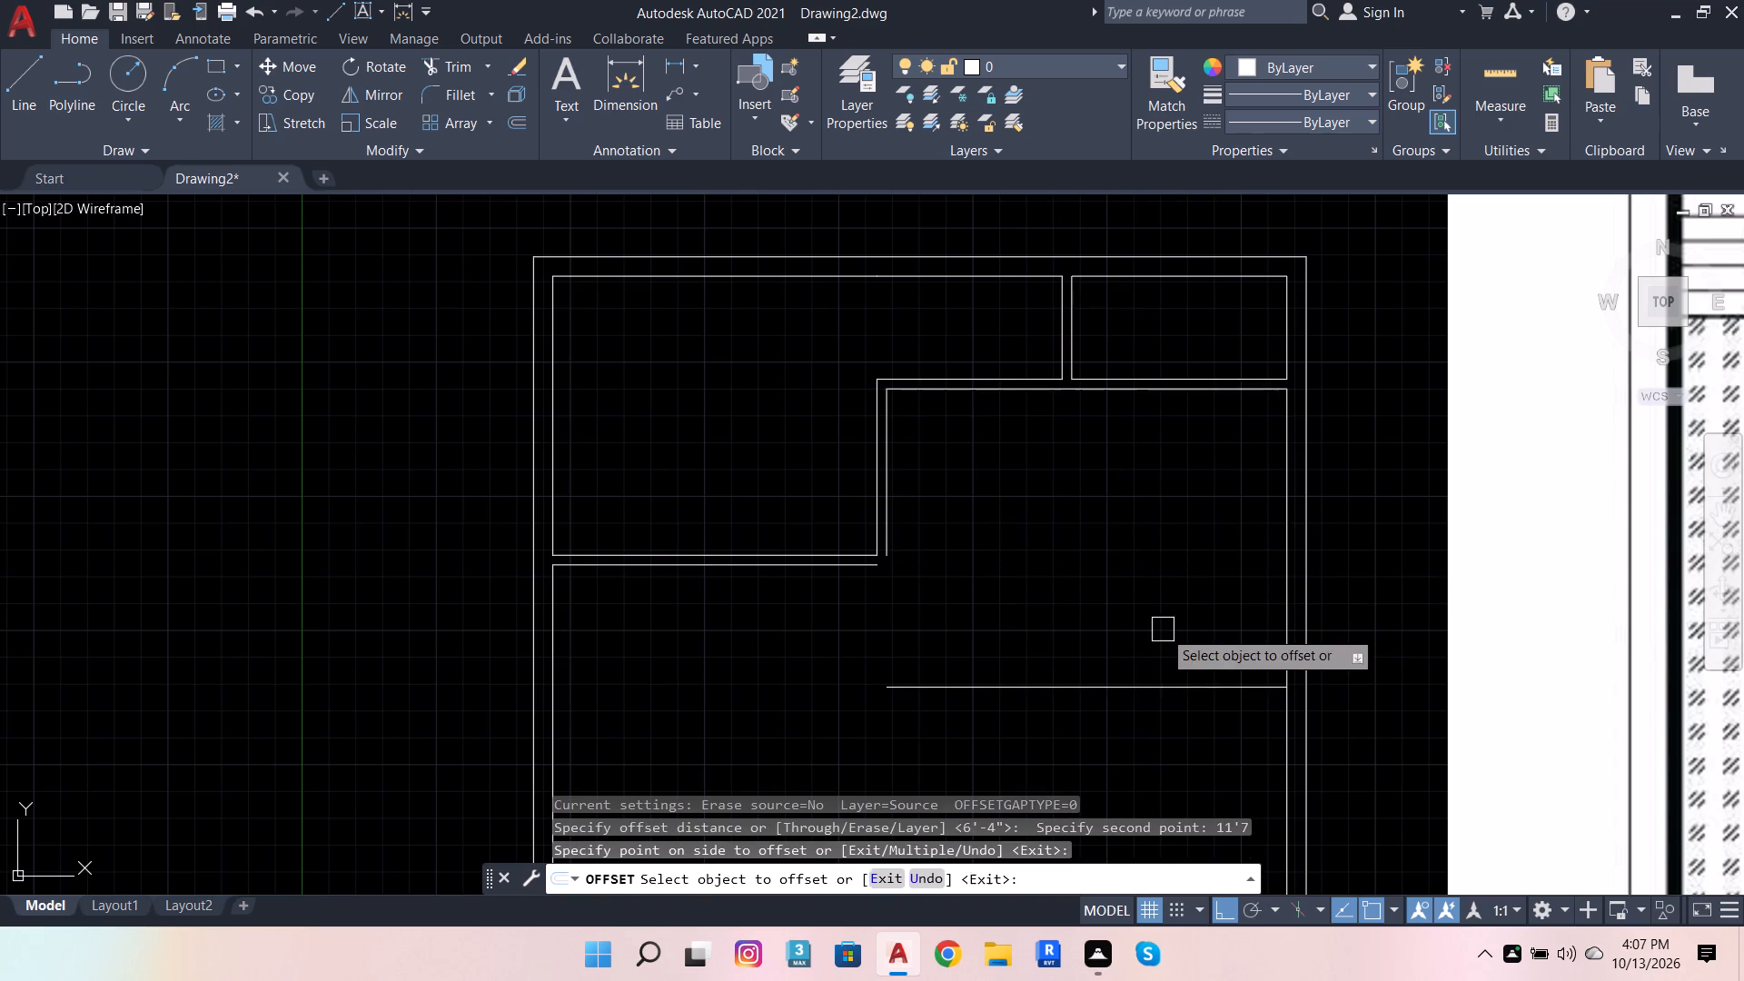
Offset the new horizontal line 4.5" downward to form the partition's second line.
click(521, 114)
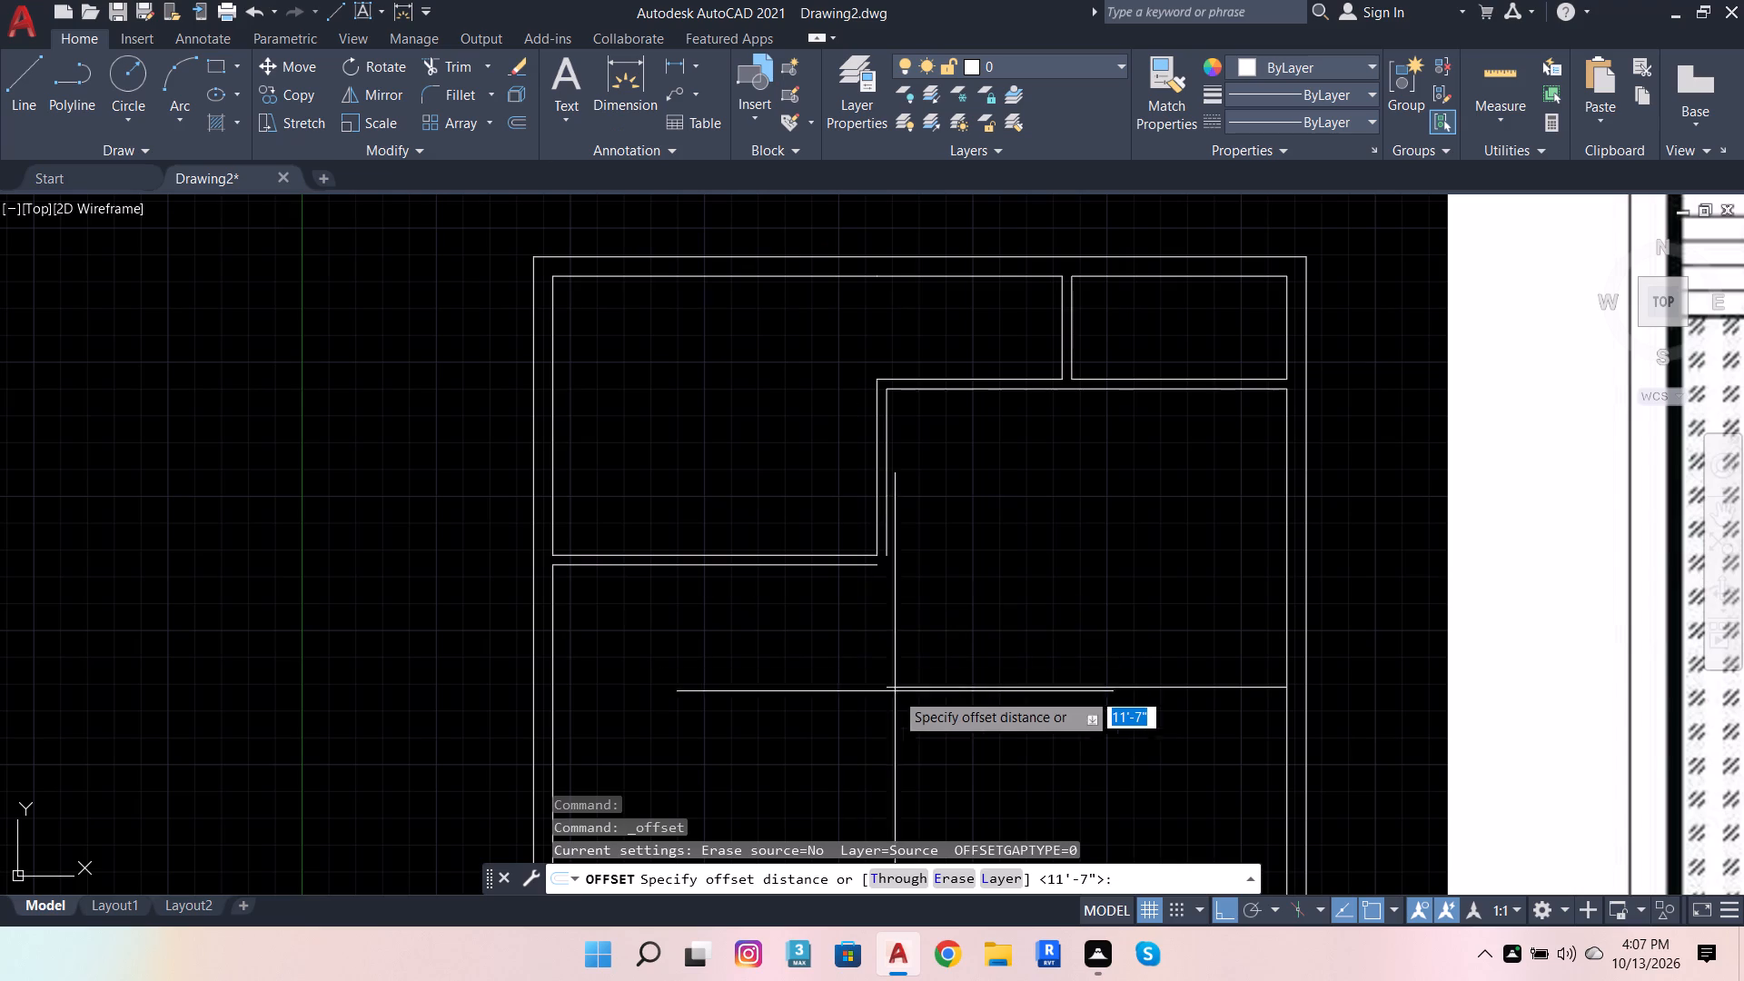
click(891, 687)
text(4.5)
key(Return)
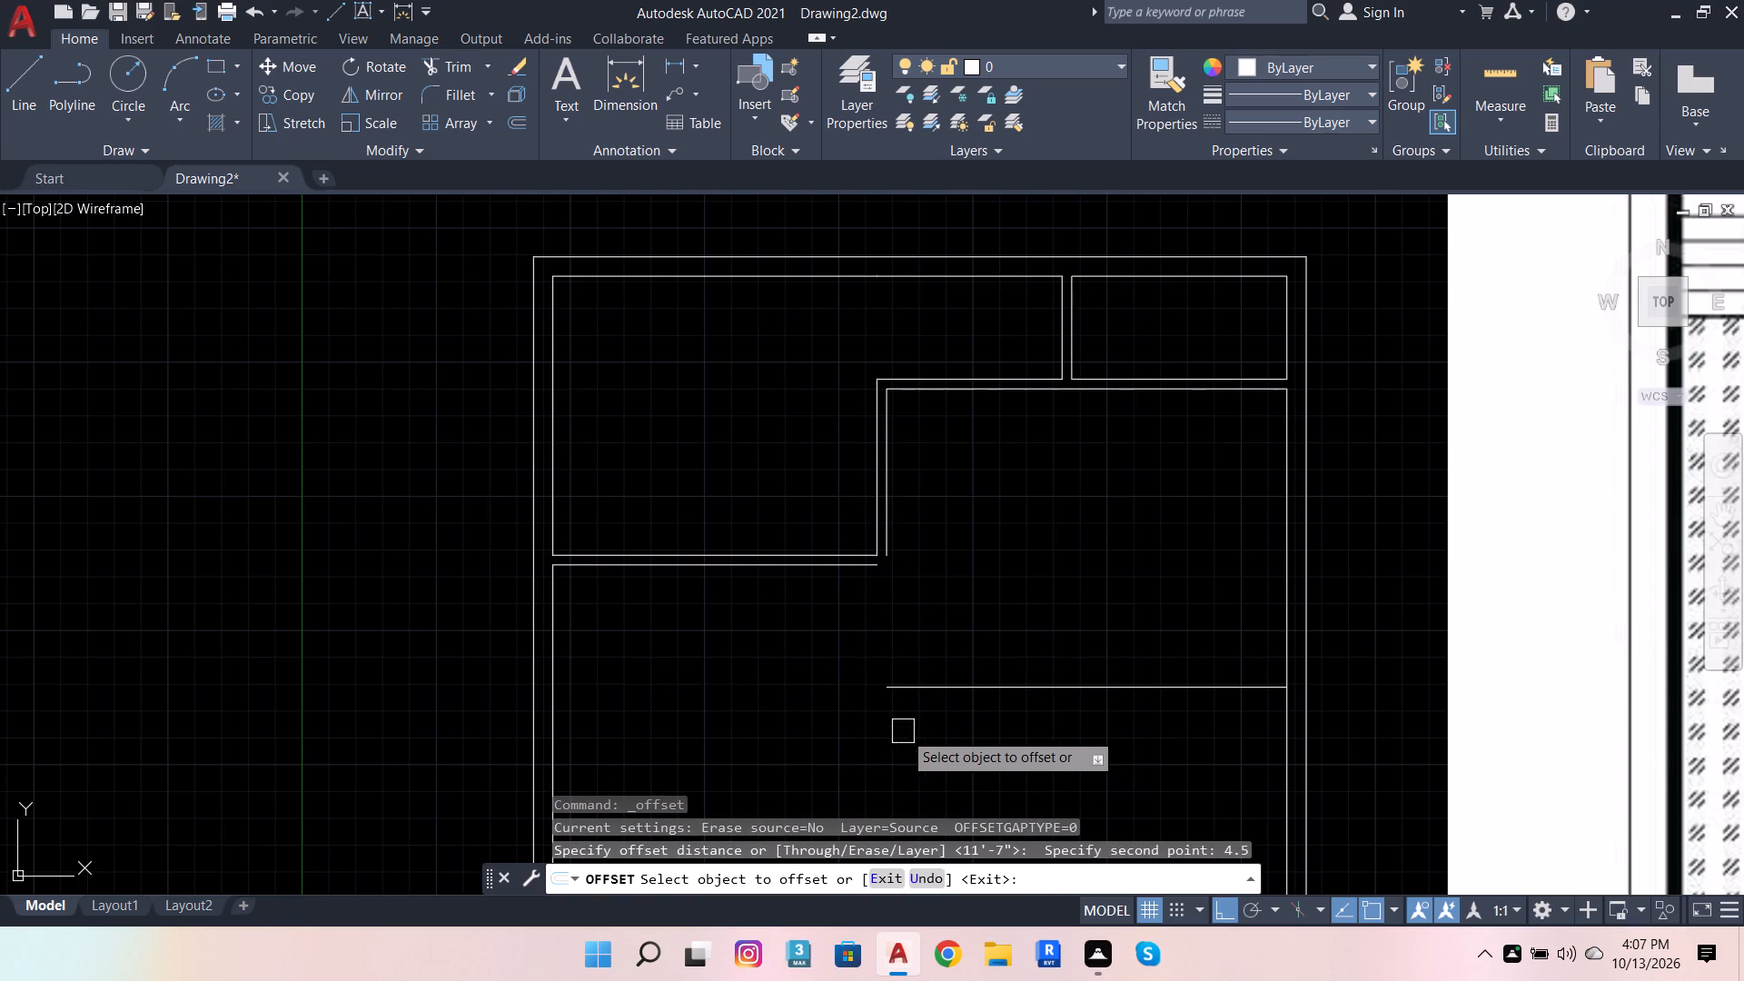
click(946, 695)
click(935, 773)
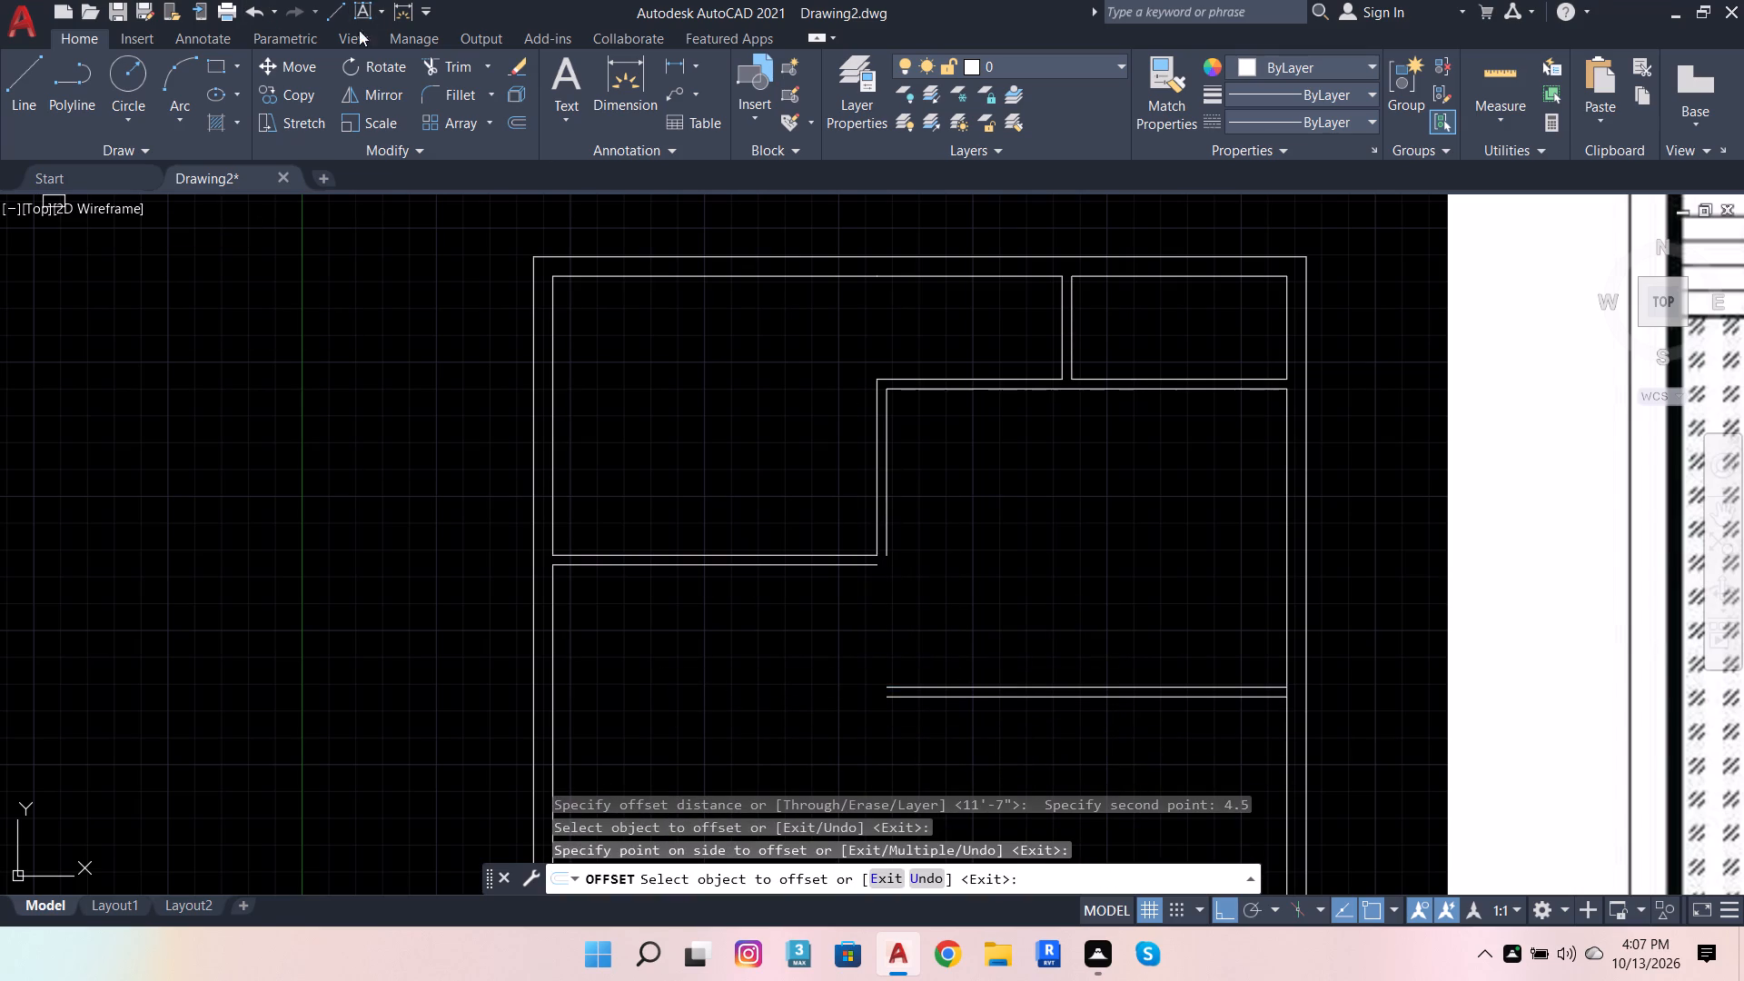
Extend the new partition's lower line to the left inner wall and both vertical partition lines down to the new partition.
click(454, 60)
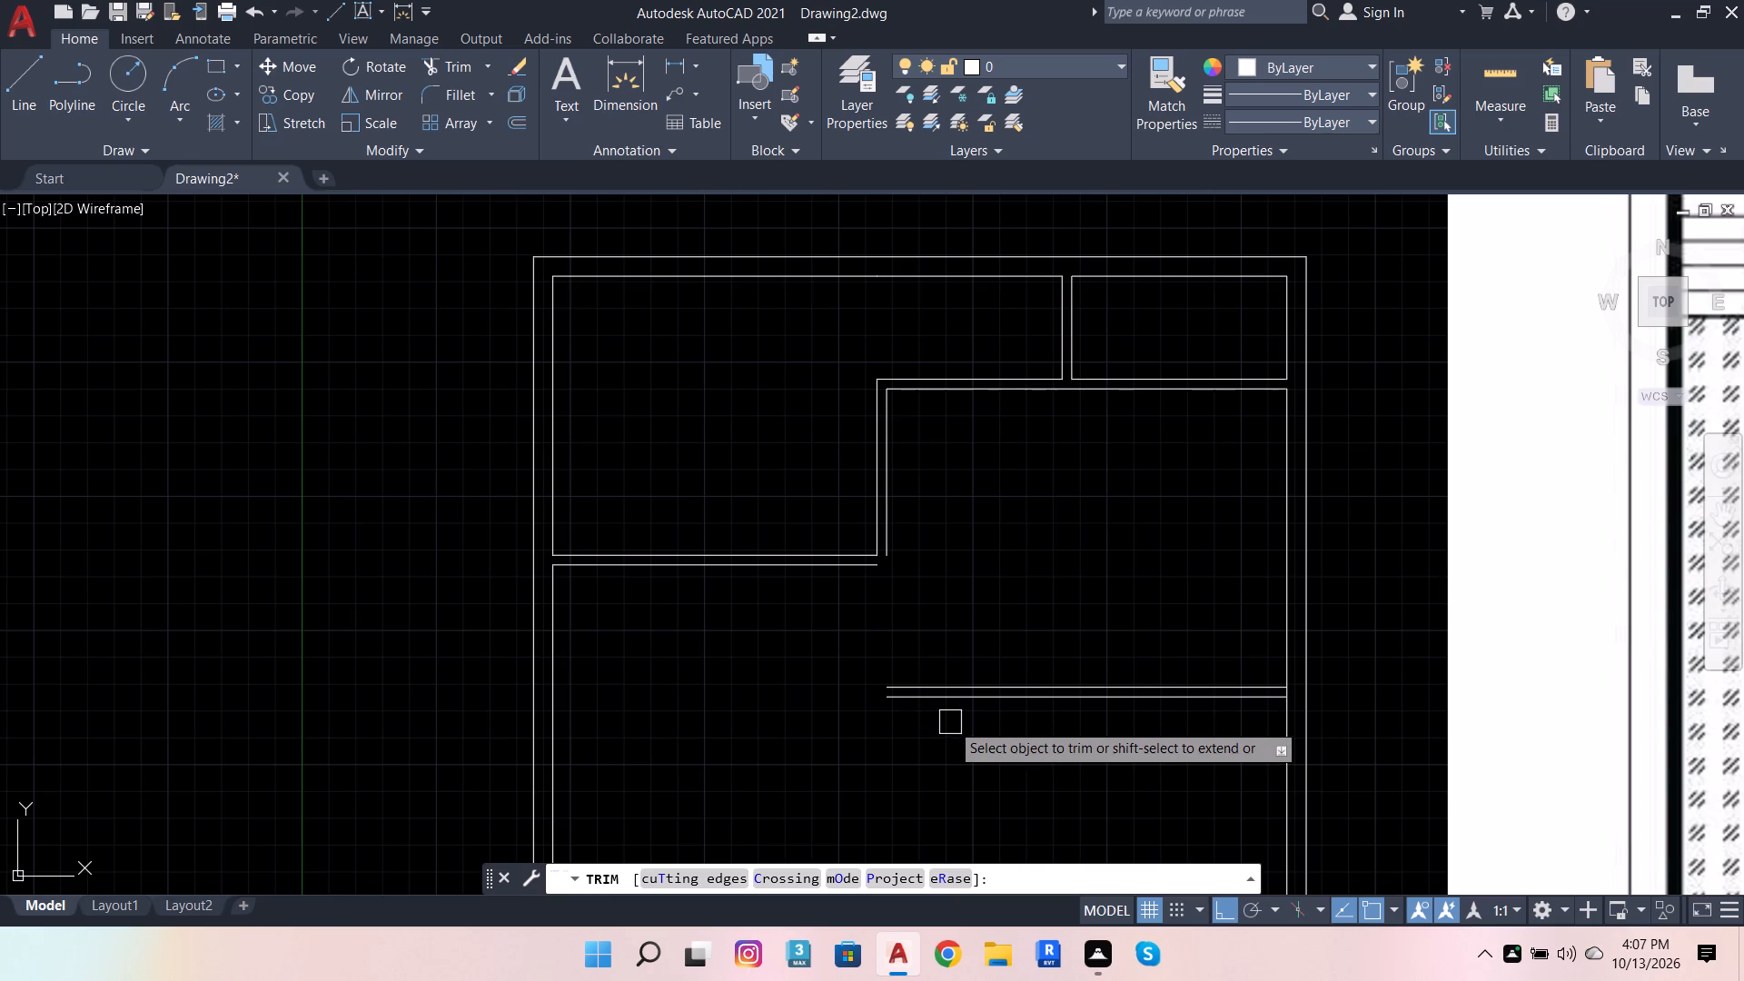
shift+click(937, 701)
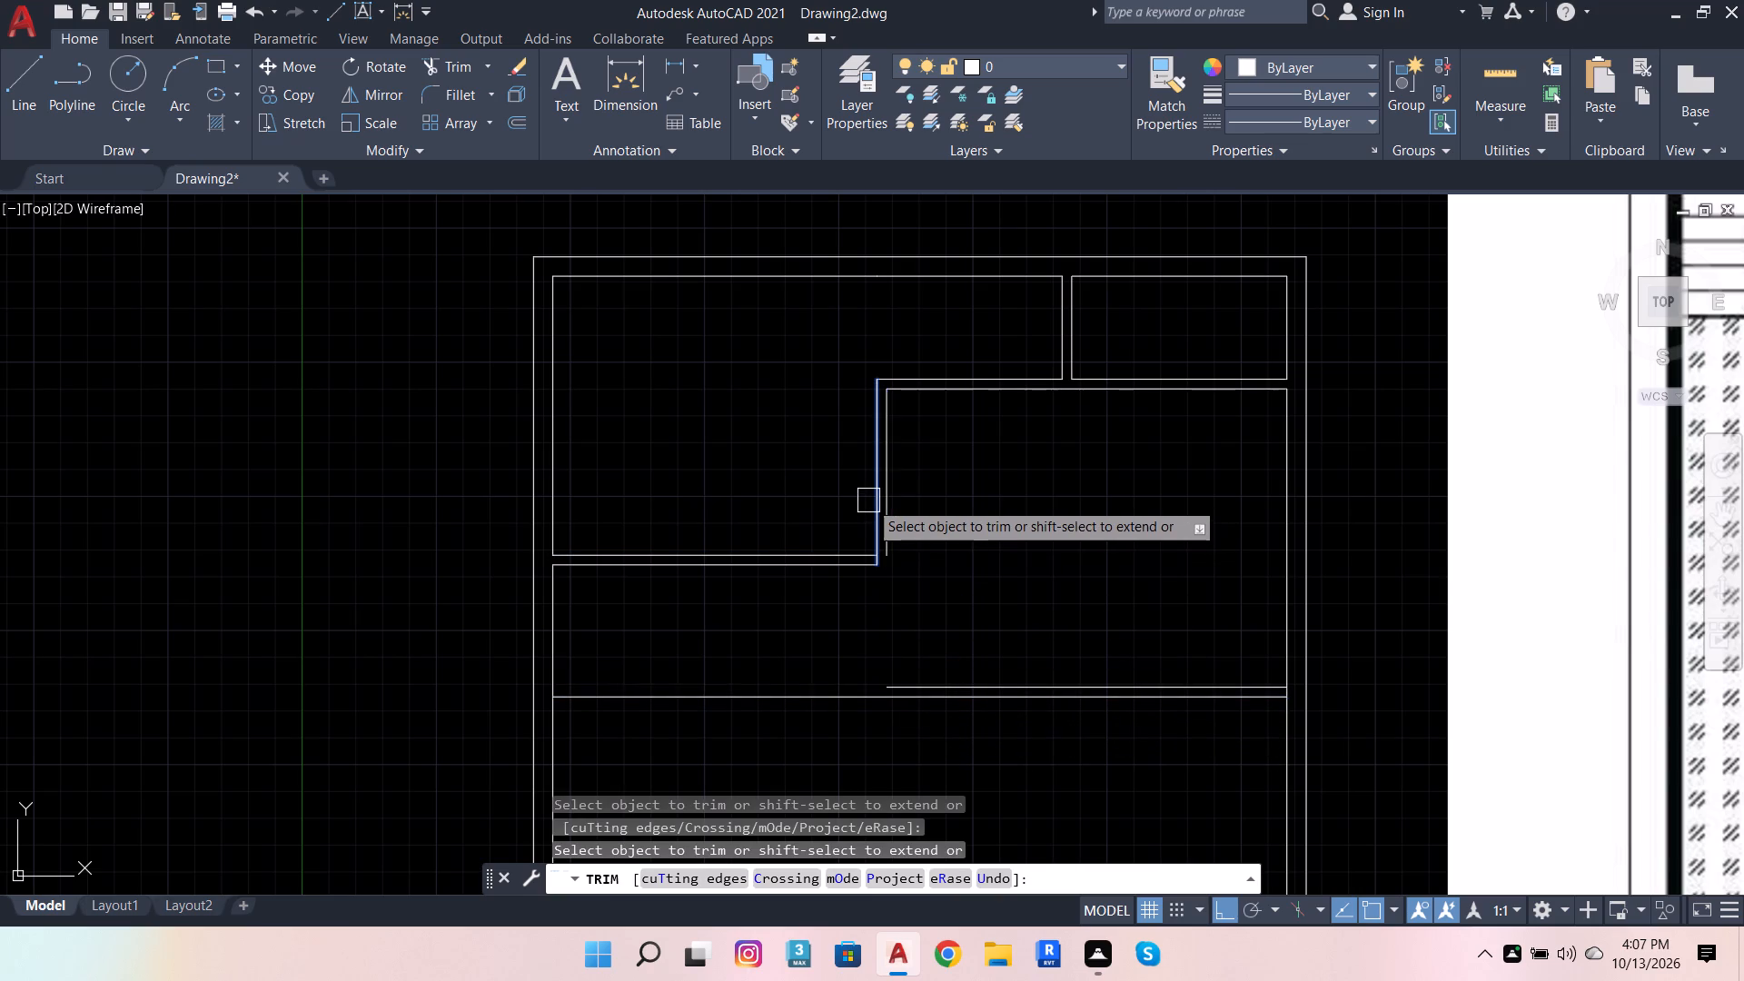
shift+click(868, 500)
shift+click(868, 511)
shift+click(881, 518)
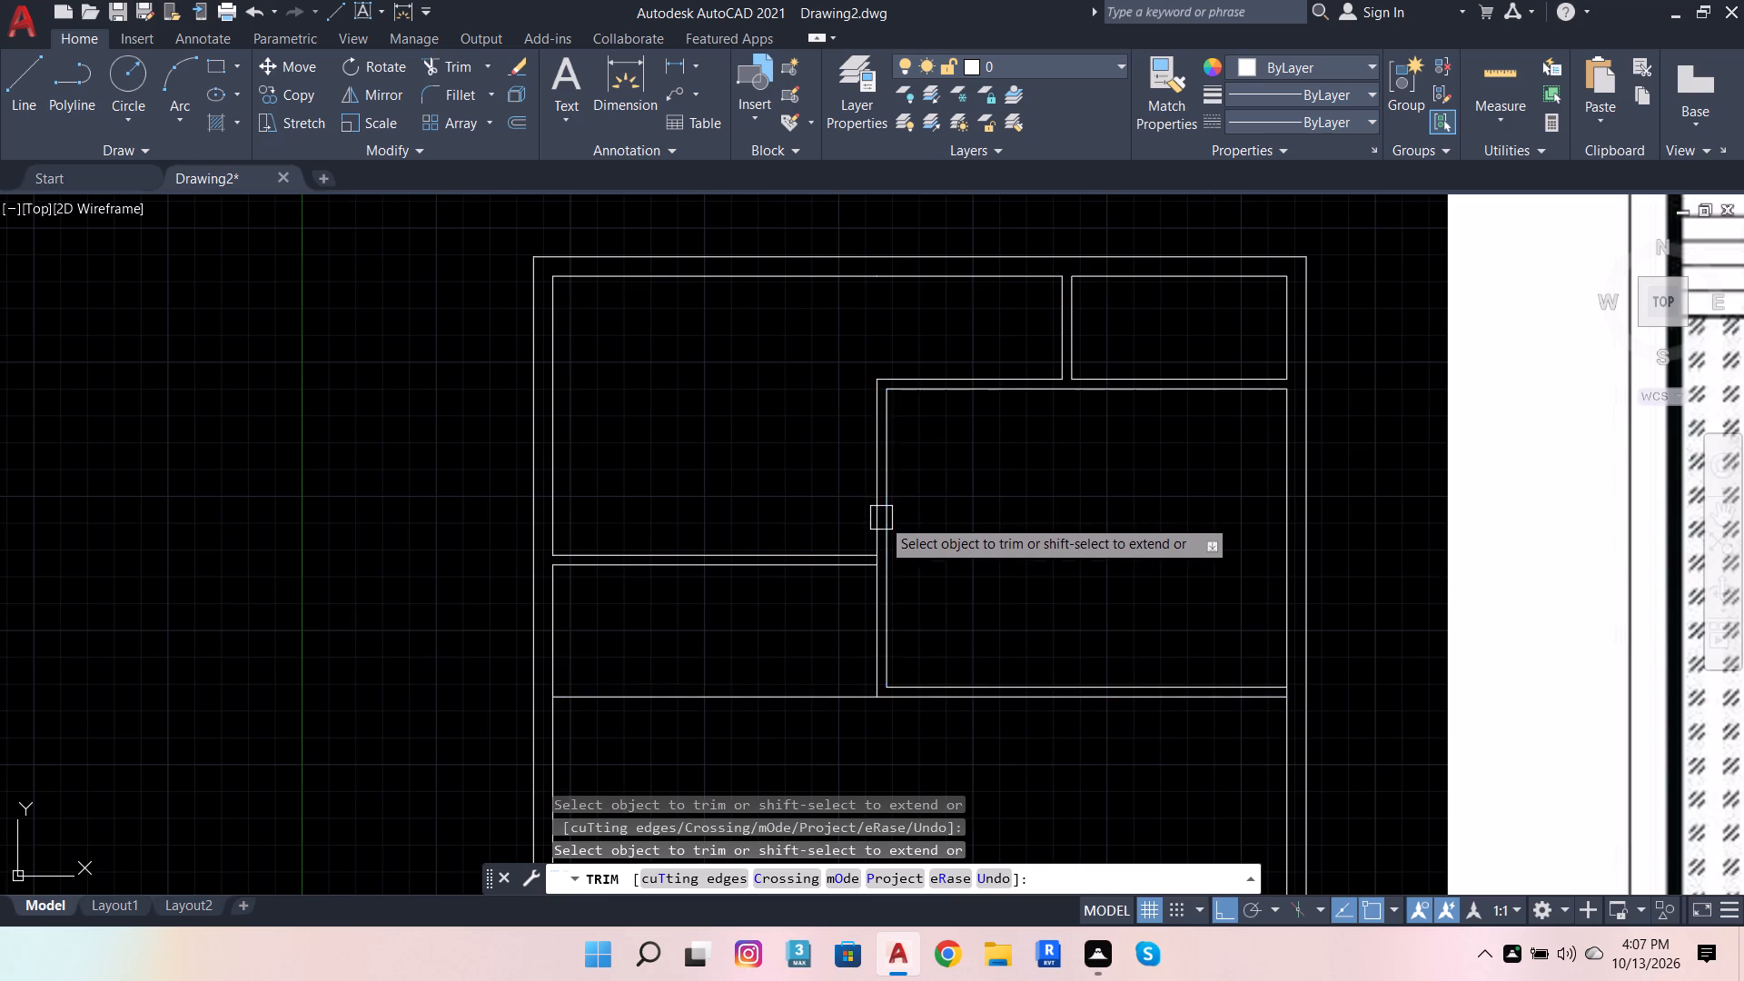
Trim the new lower line left of the vertical partition and the wall segments inside the left and right horizontal partition junctions.
click(819, 697)
scroll(887, 561, up, 4)
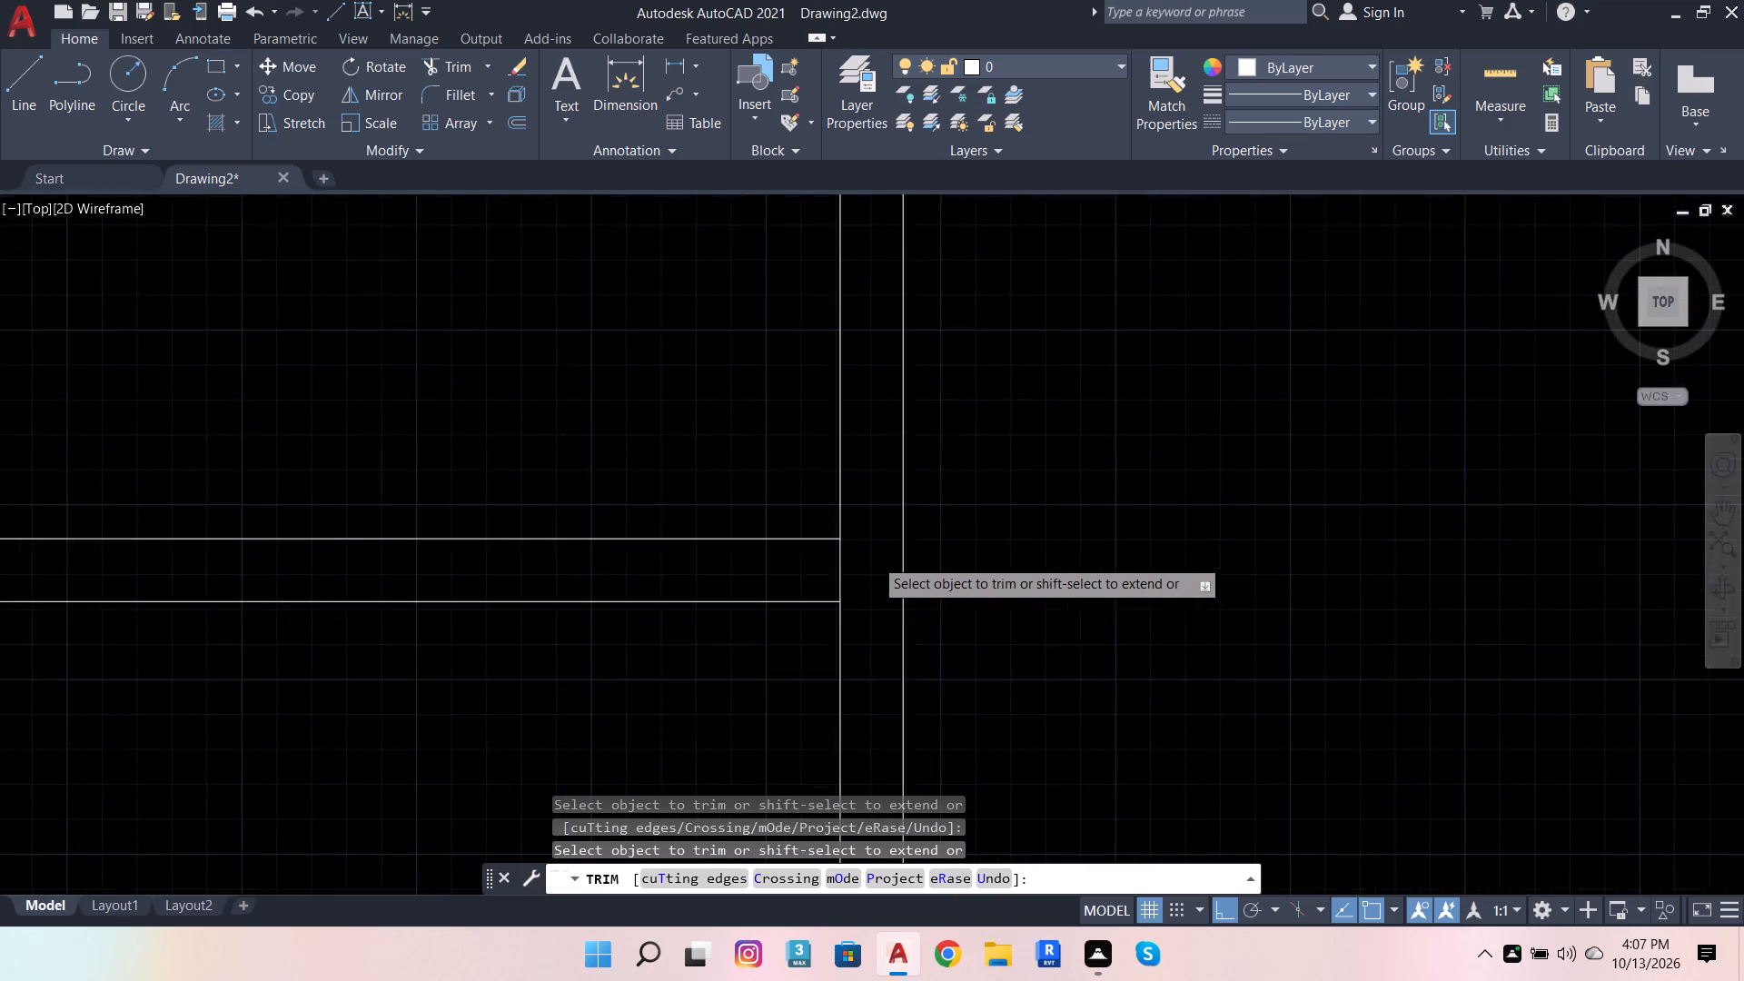
click(851, 561)
scroll(989, 527, down, 4)
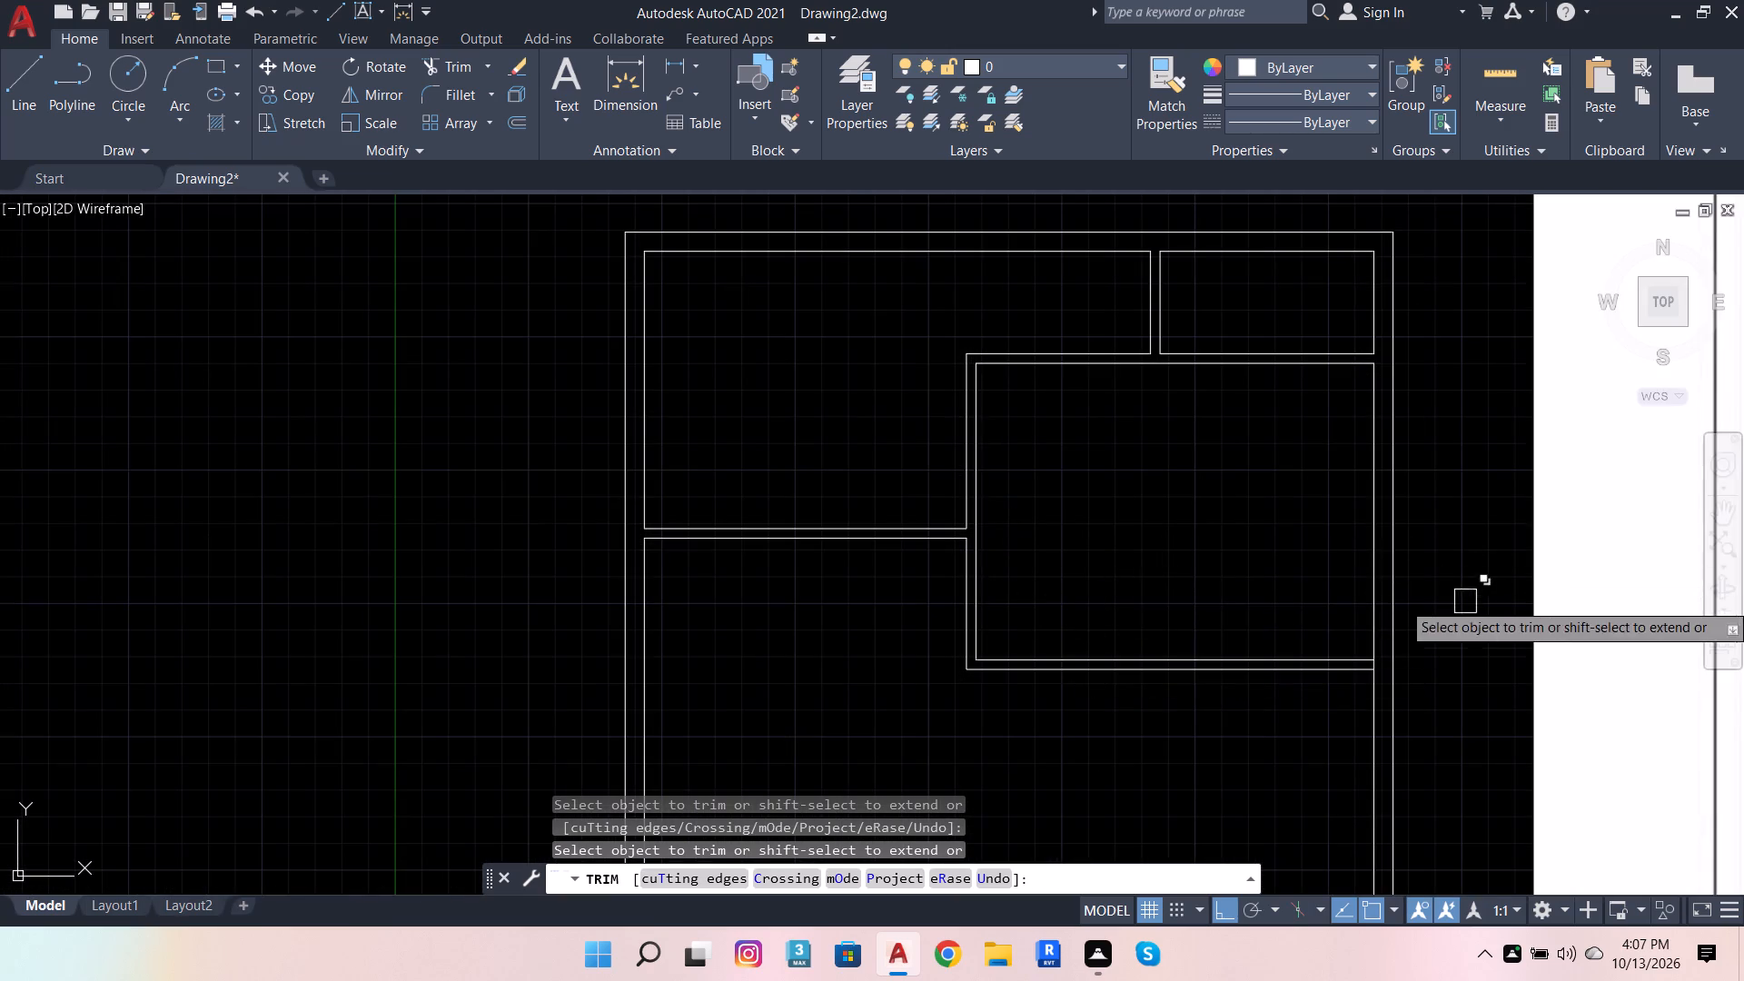
scroll(1402, 652, up, 4)
click(1239, 708)
scroll(1293, 723, down, 6)
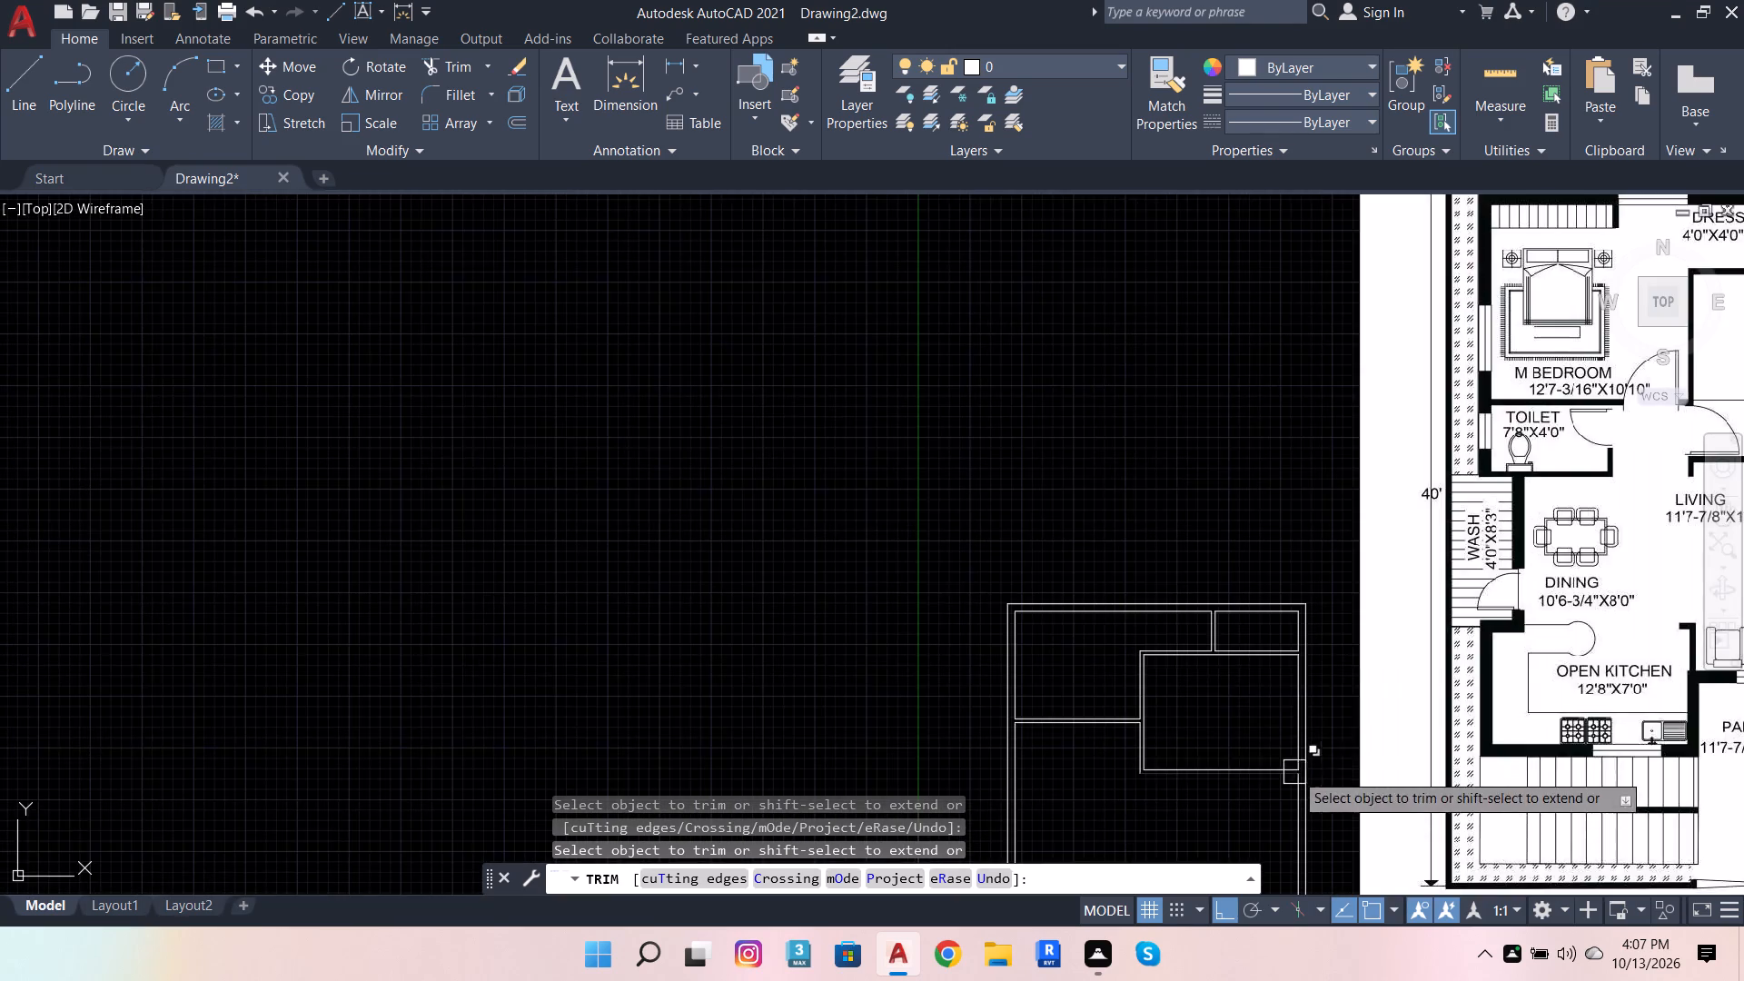
scroll(1301, 669, up, 2)
scroll(1342, 580, down, 3)
scroll(1298, 735, up, 2)
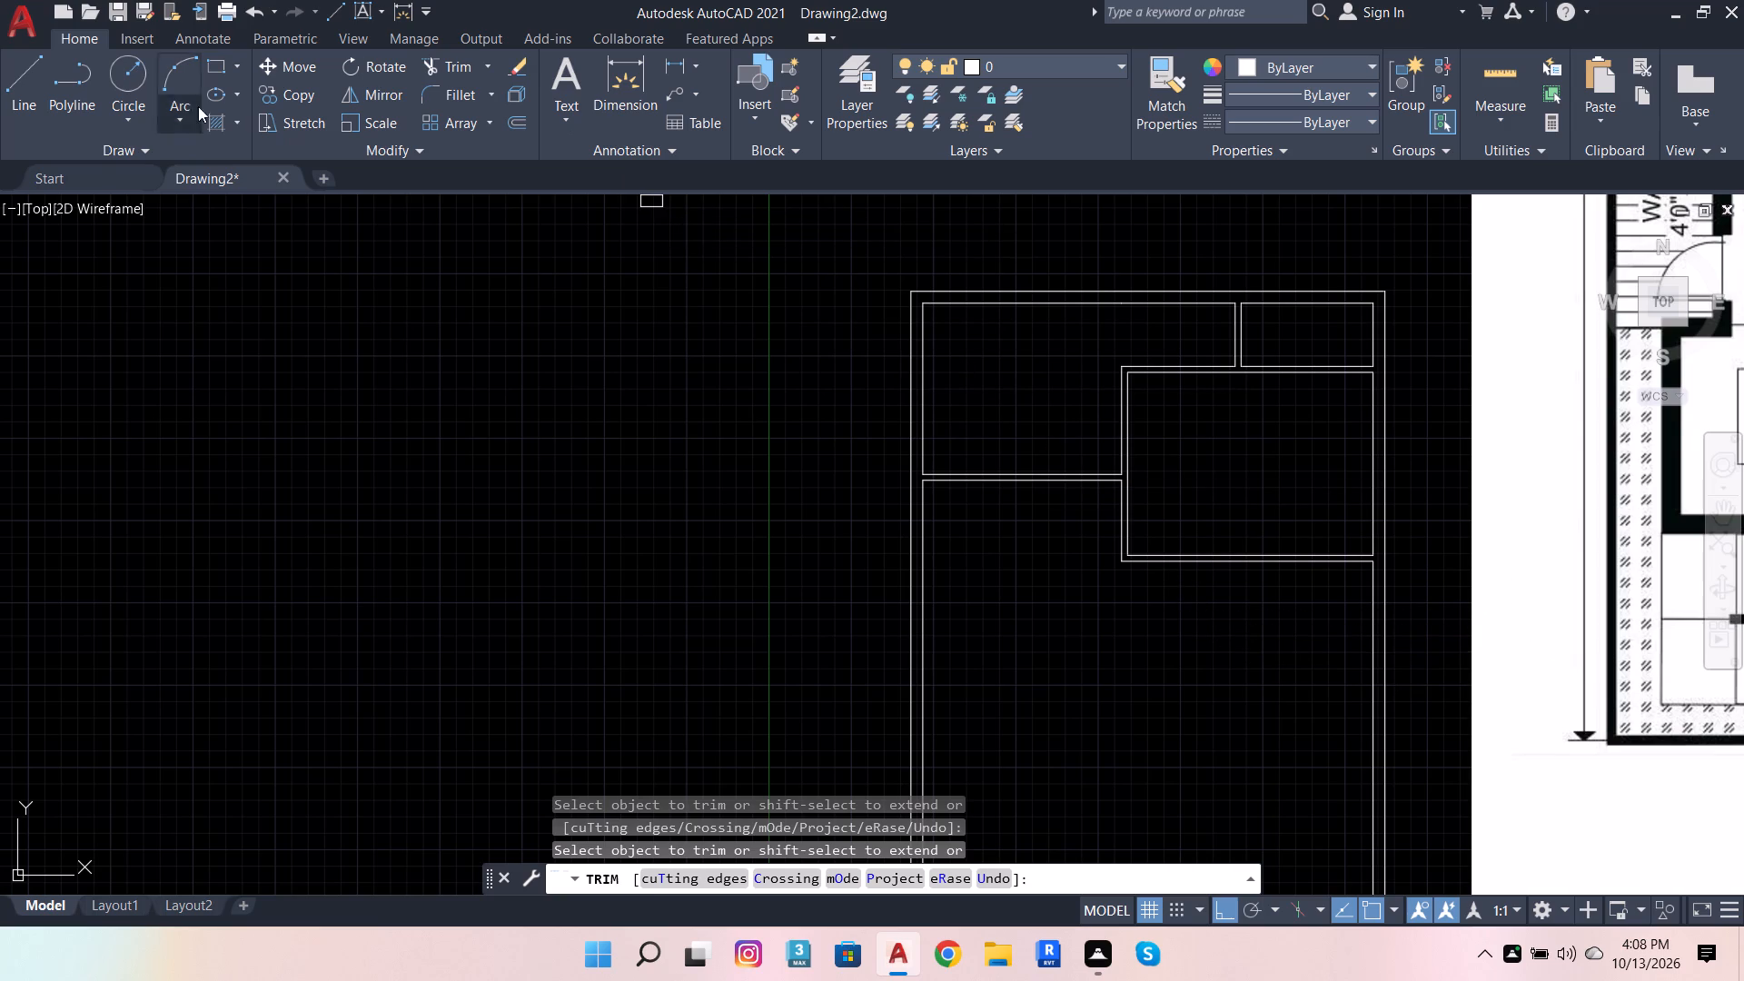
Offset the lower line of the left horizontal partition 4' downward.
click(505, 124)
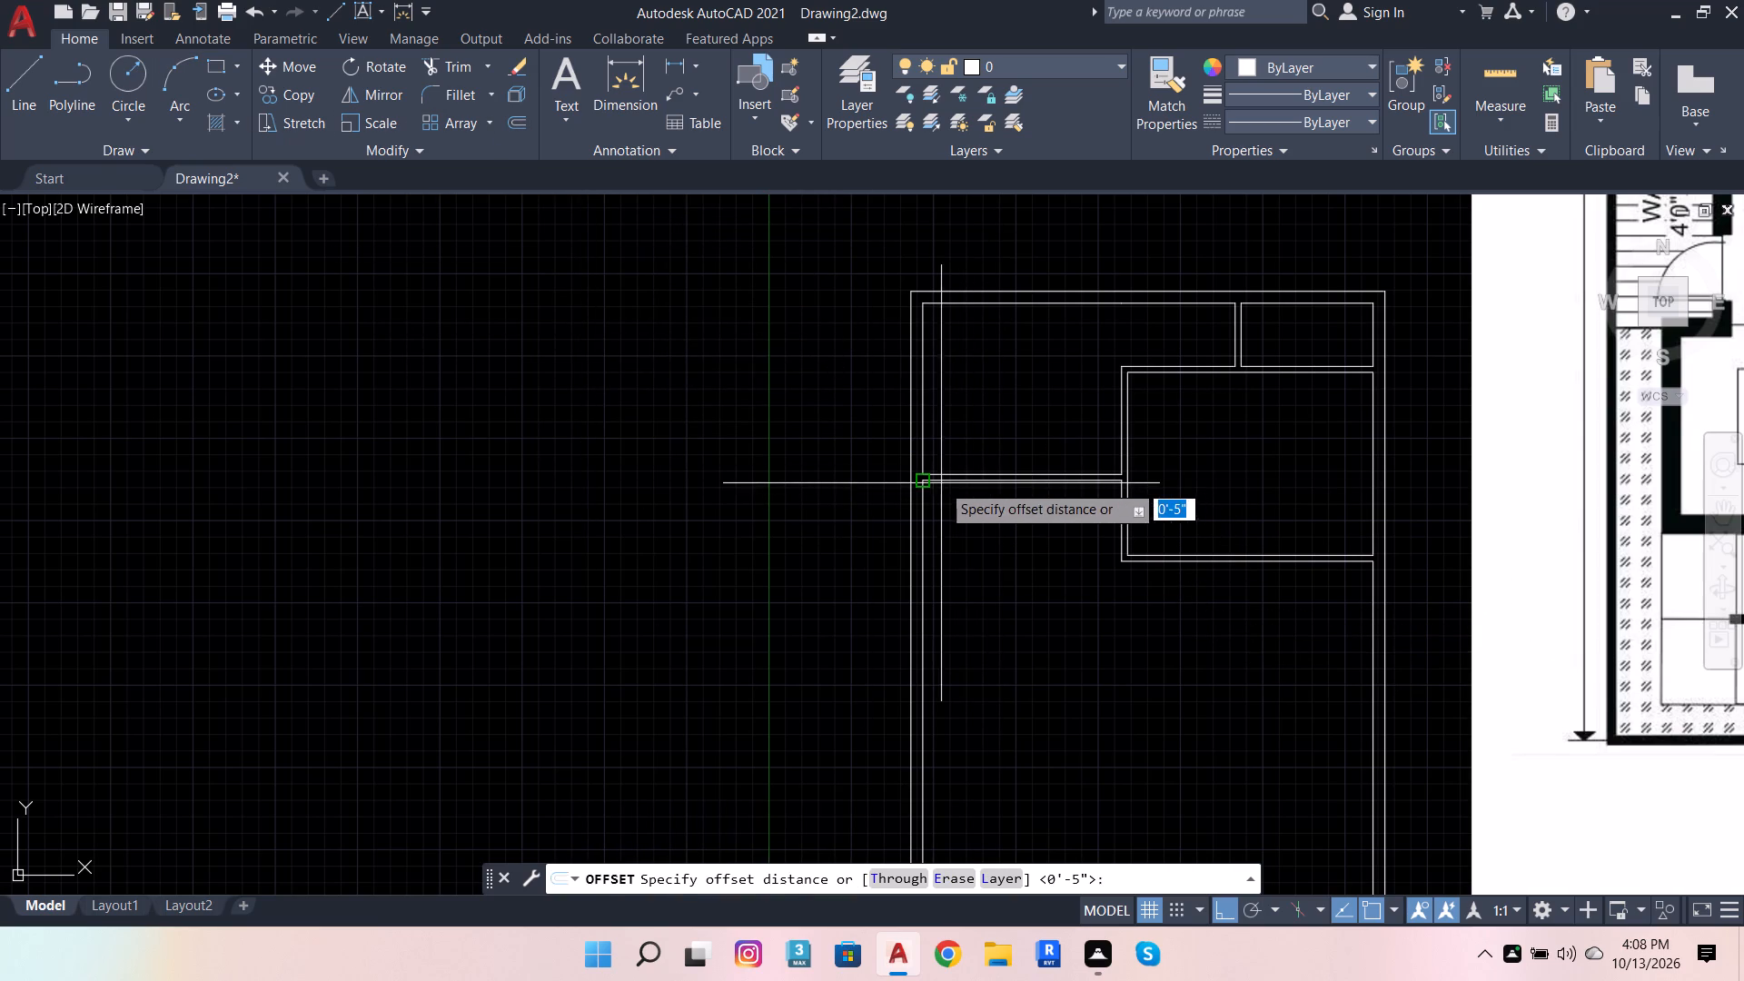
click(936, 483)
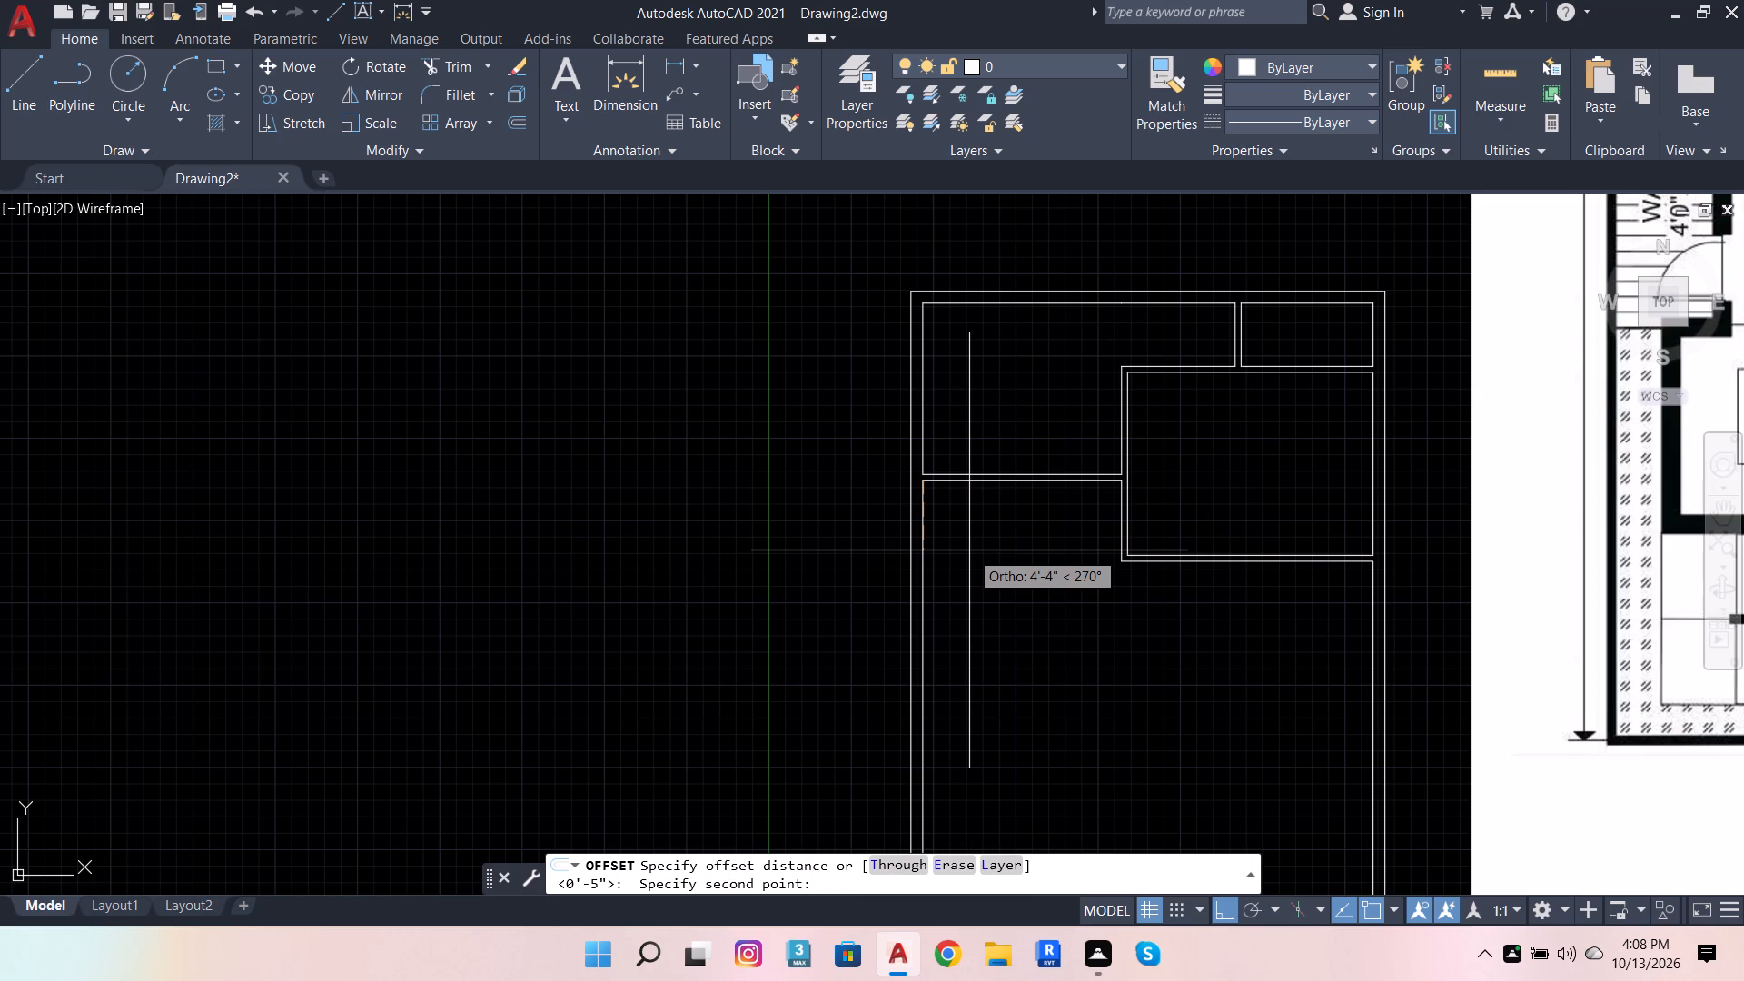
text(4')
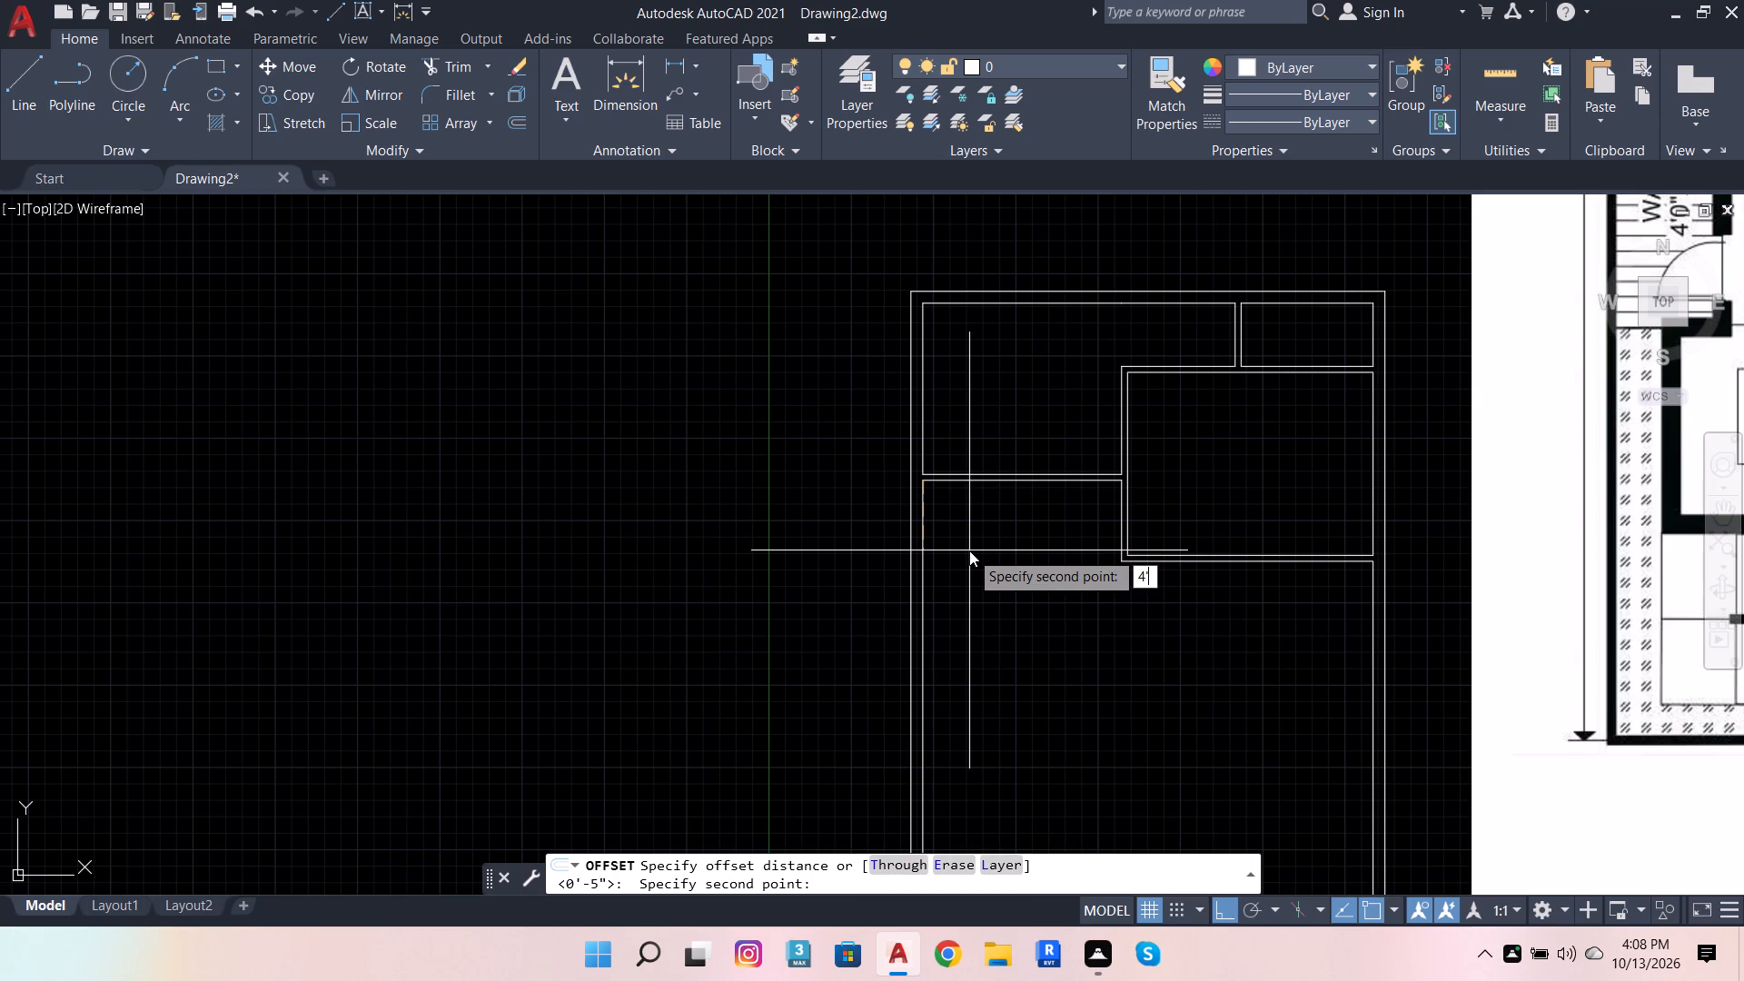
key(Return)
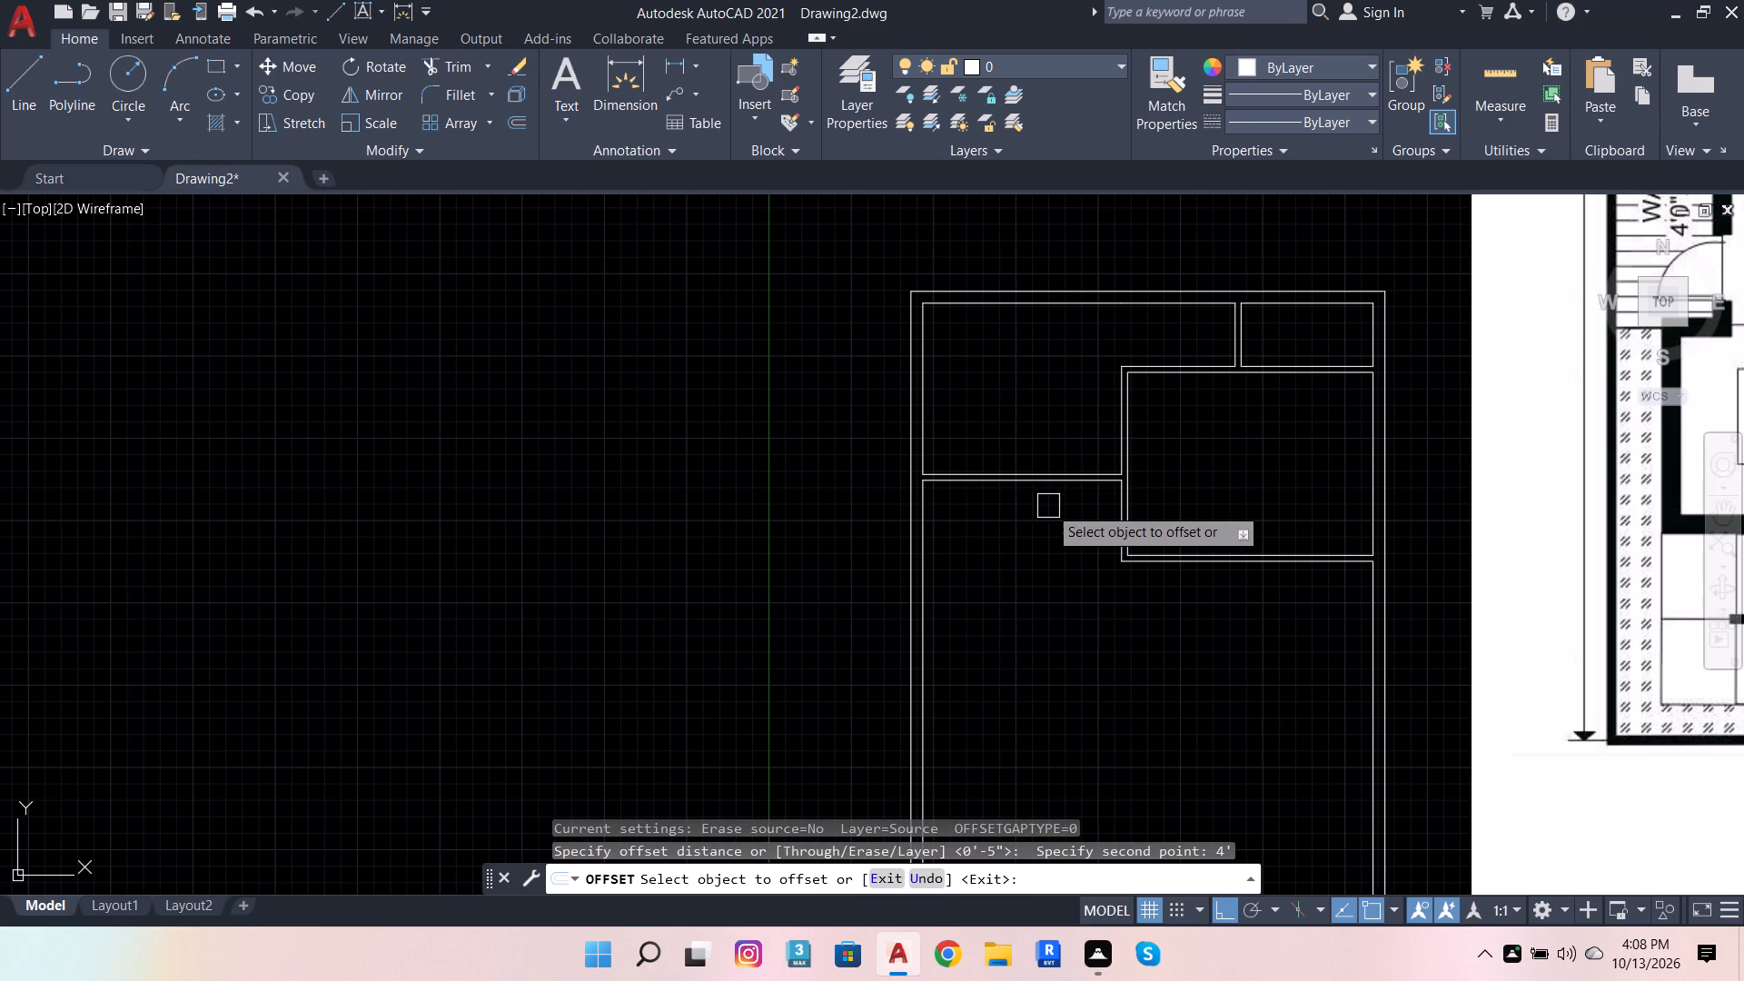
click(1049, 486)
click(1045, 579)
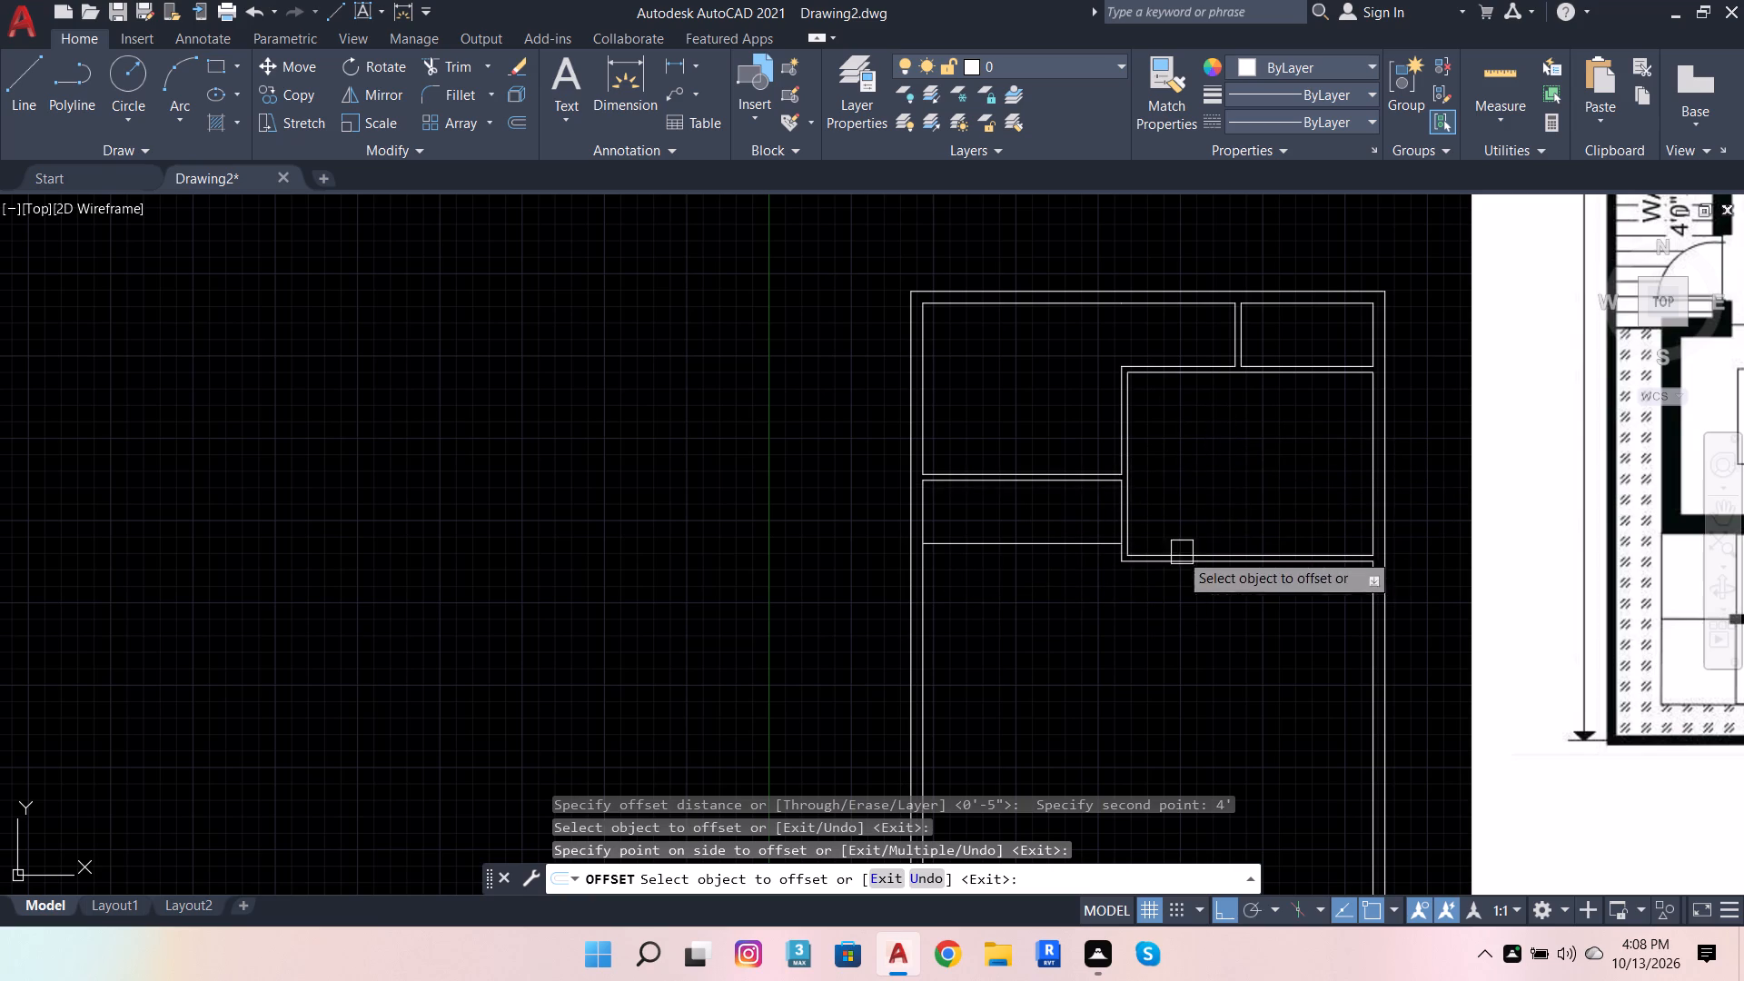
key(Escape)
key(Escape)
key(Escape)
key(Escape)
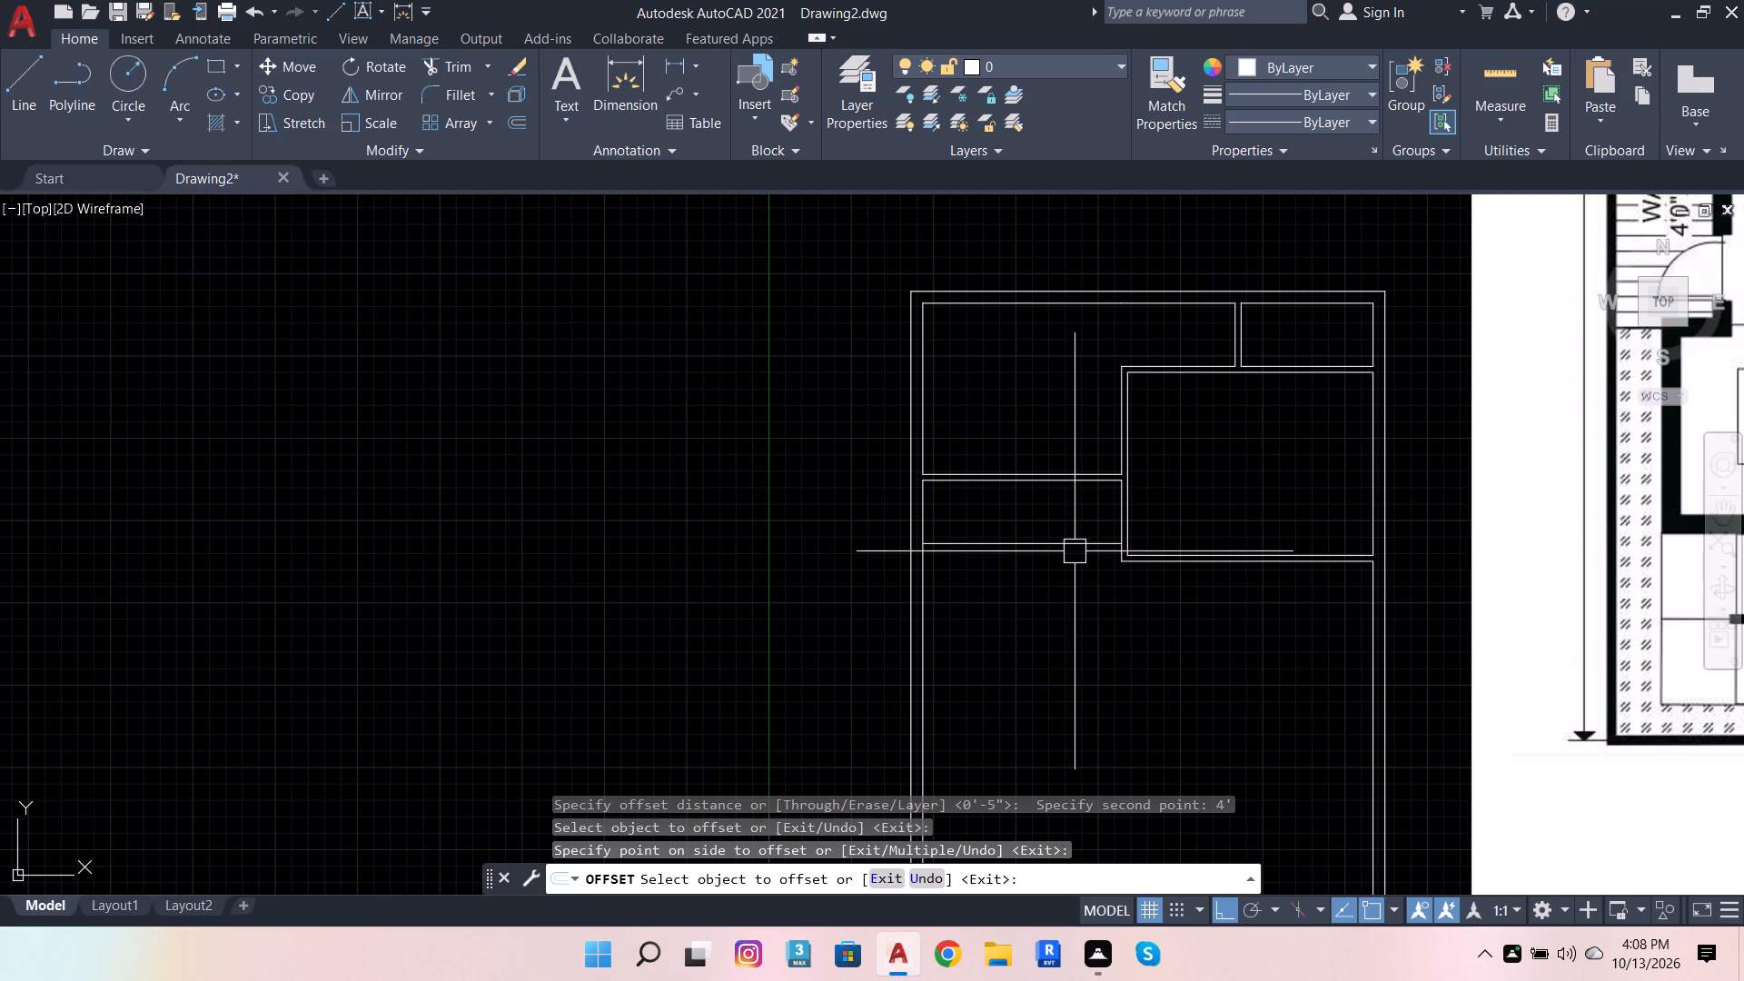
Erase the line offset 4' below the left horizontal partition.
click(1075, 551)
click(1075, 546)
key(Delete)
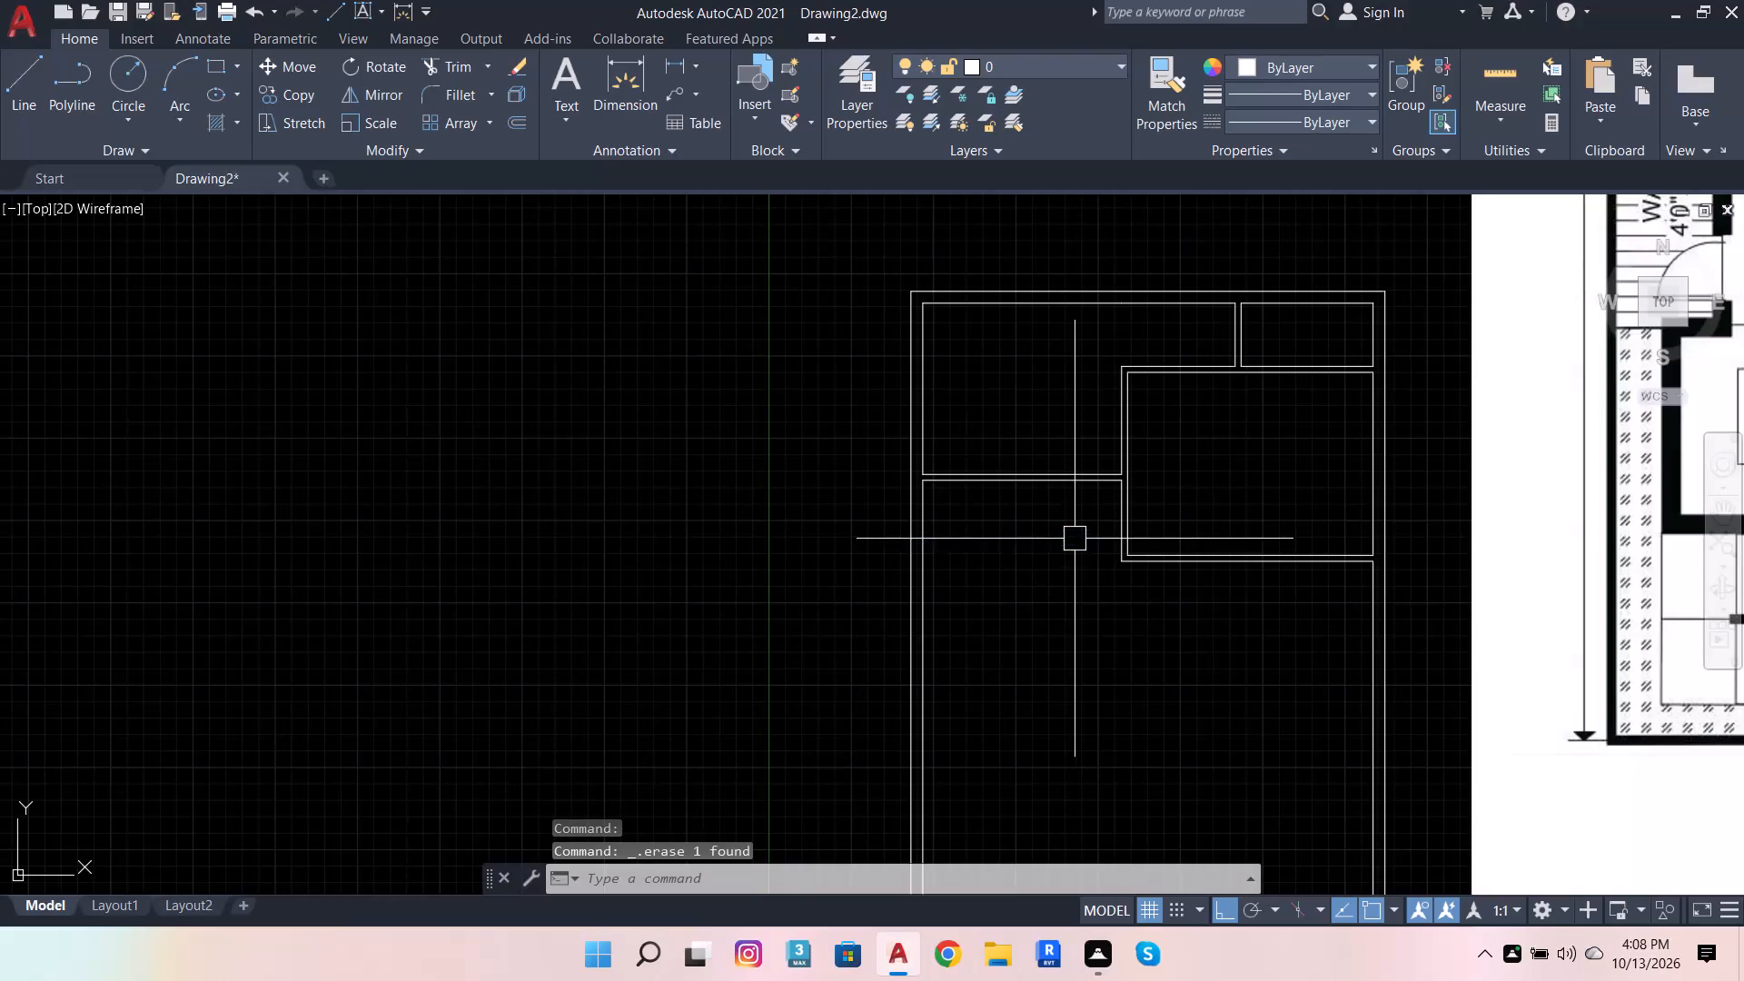
Offset the upper line of the lower-right horizontal partition 5" upward to mark the near side of a door opening.
scroll(1158, 536, up, 2)
click(1154, 575)
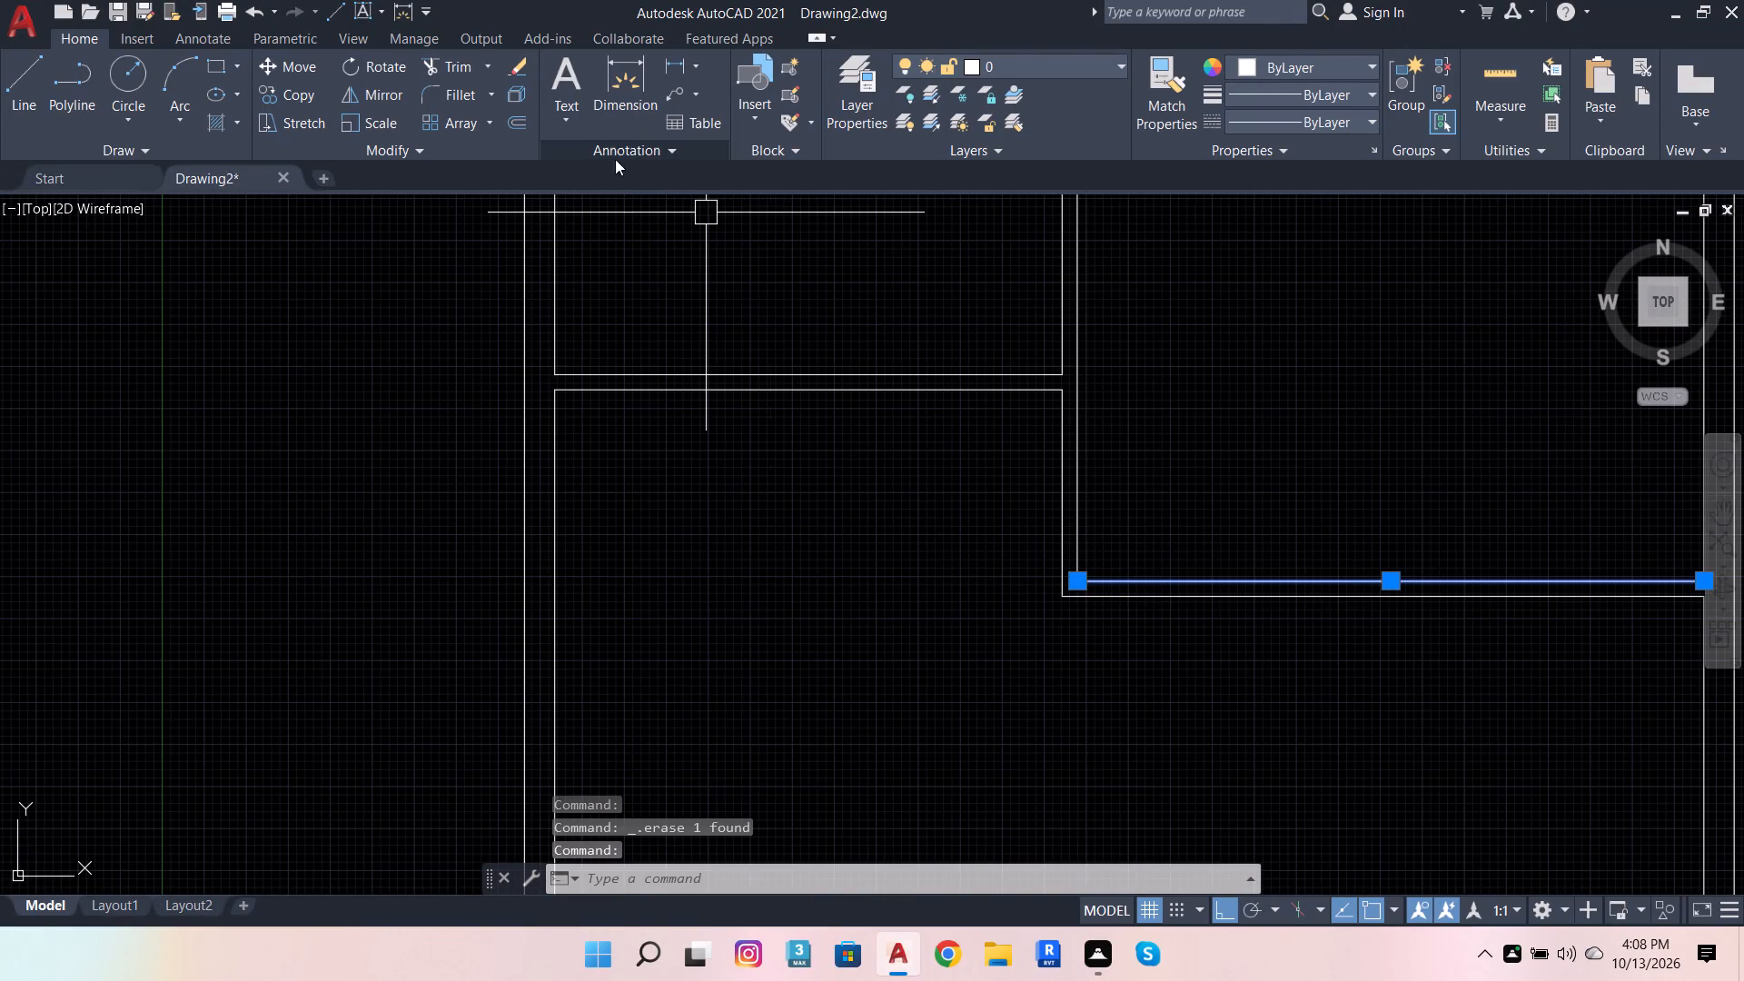
click(519, 108)
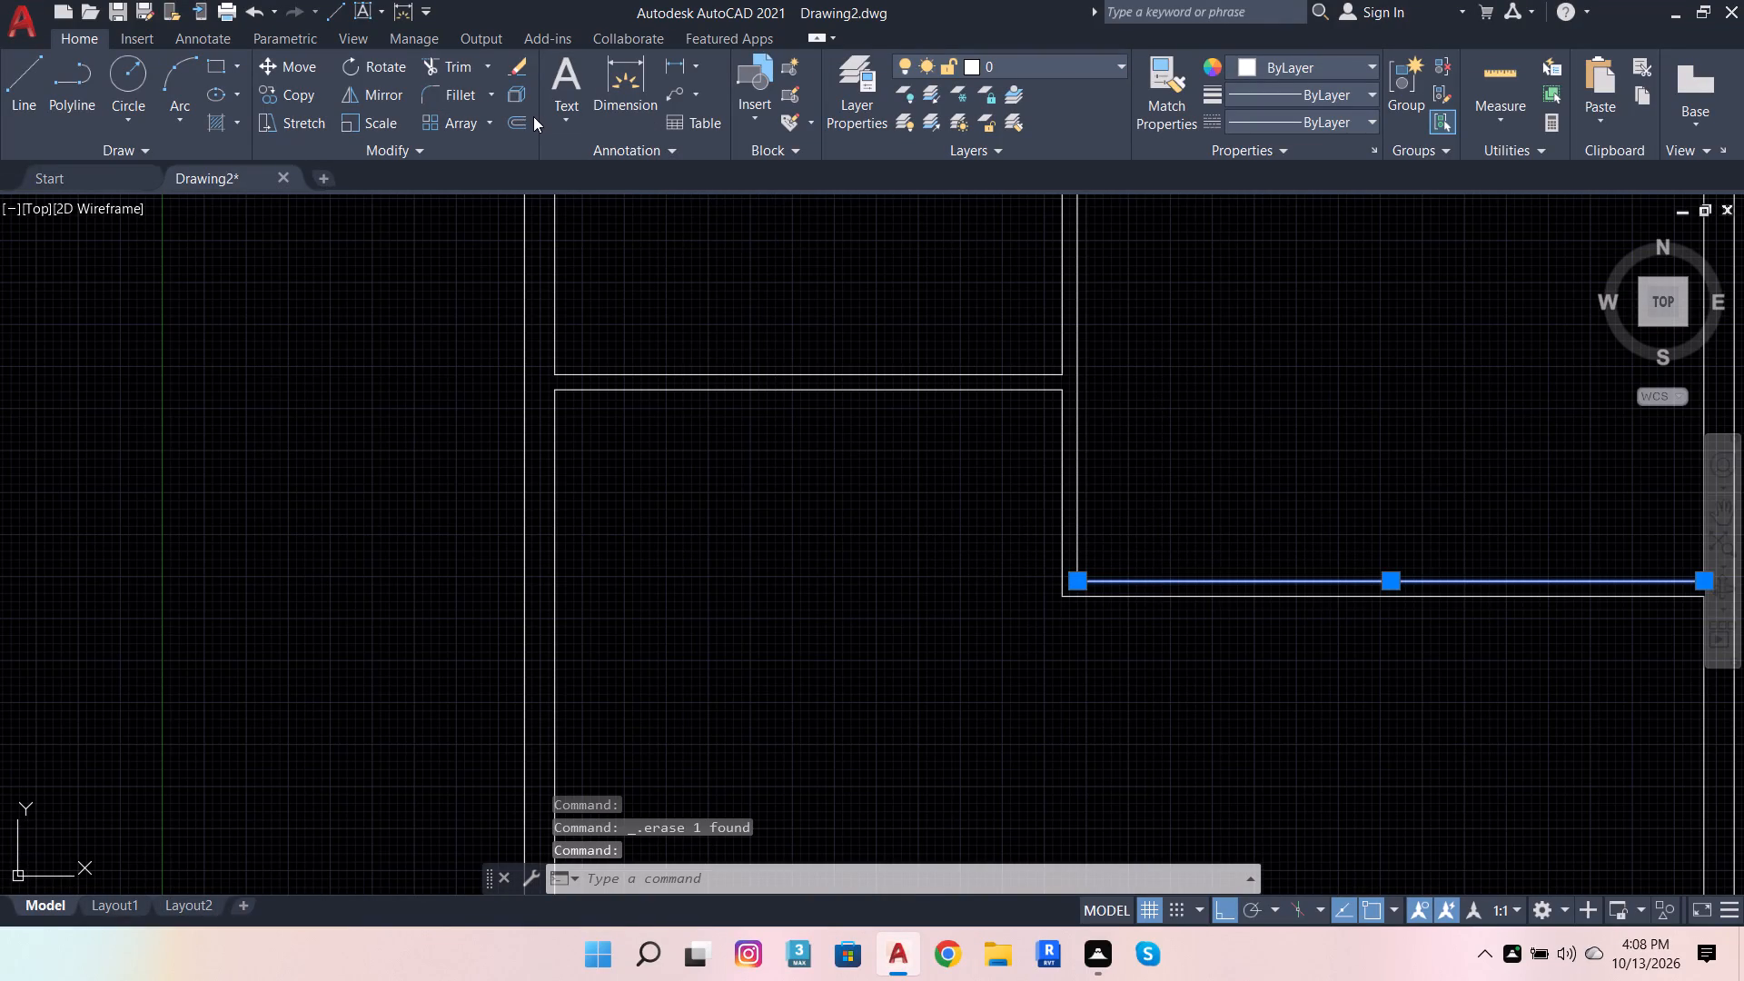
click(504, 119)
click(1135, 567)
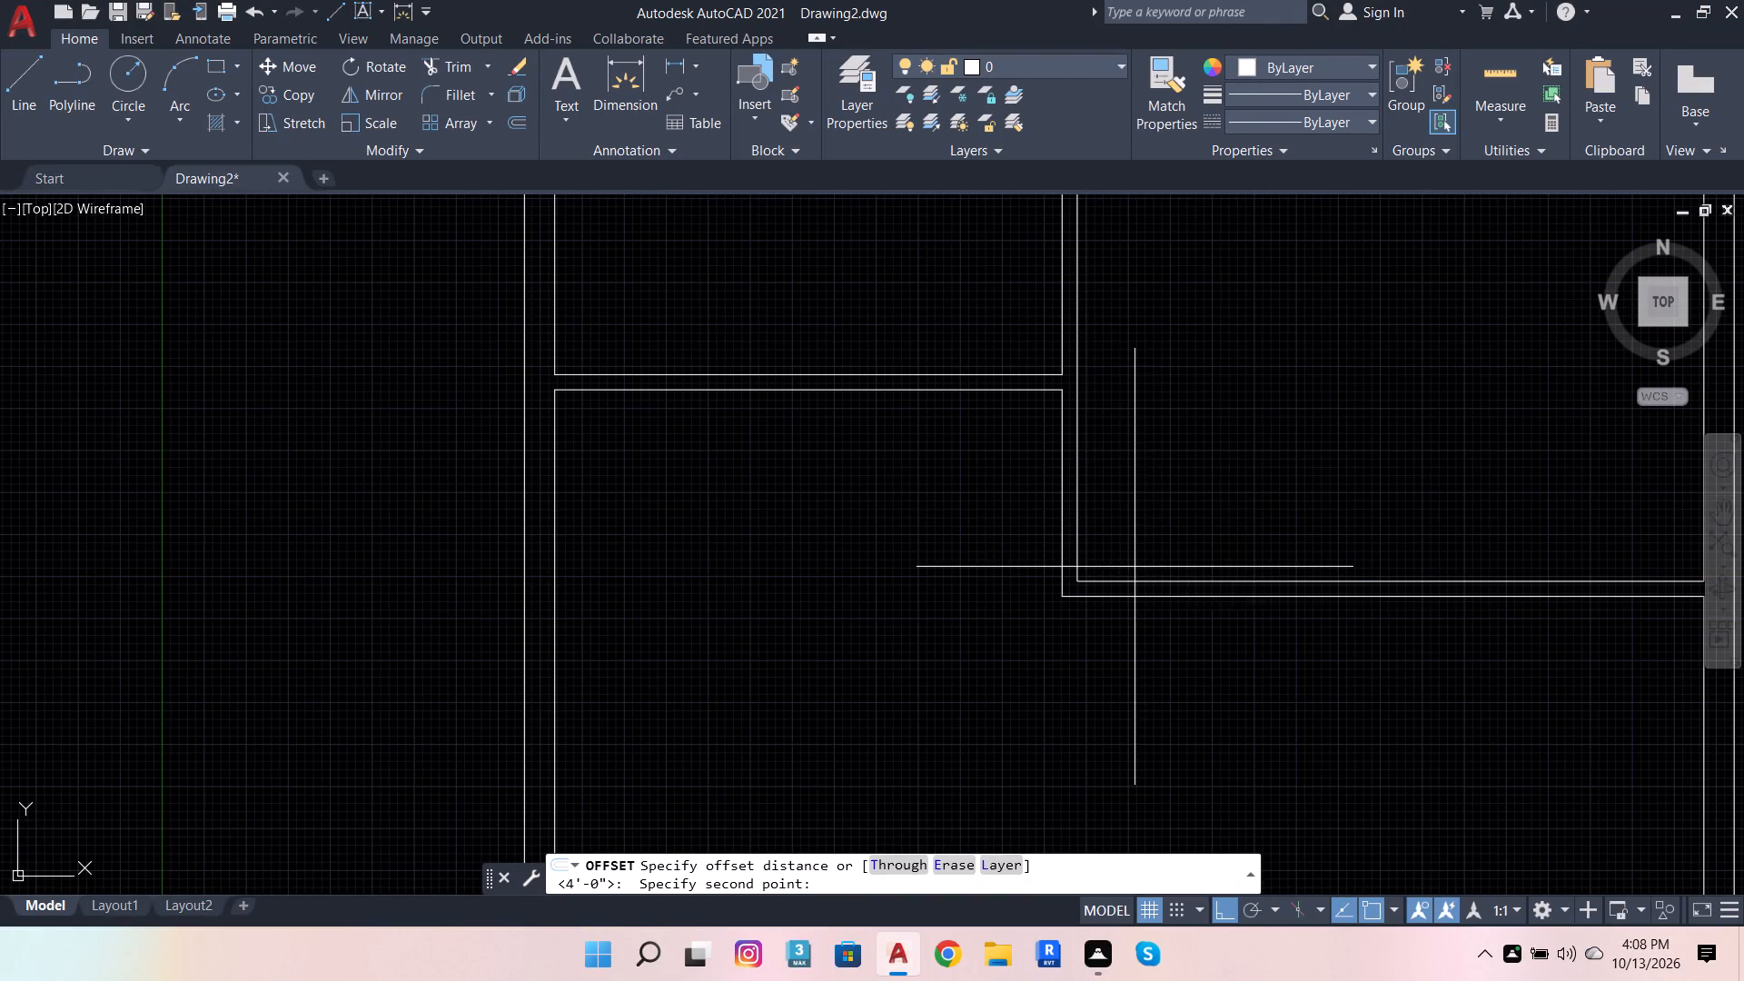
key(5)
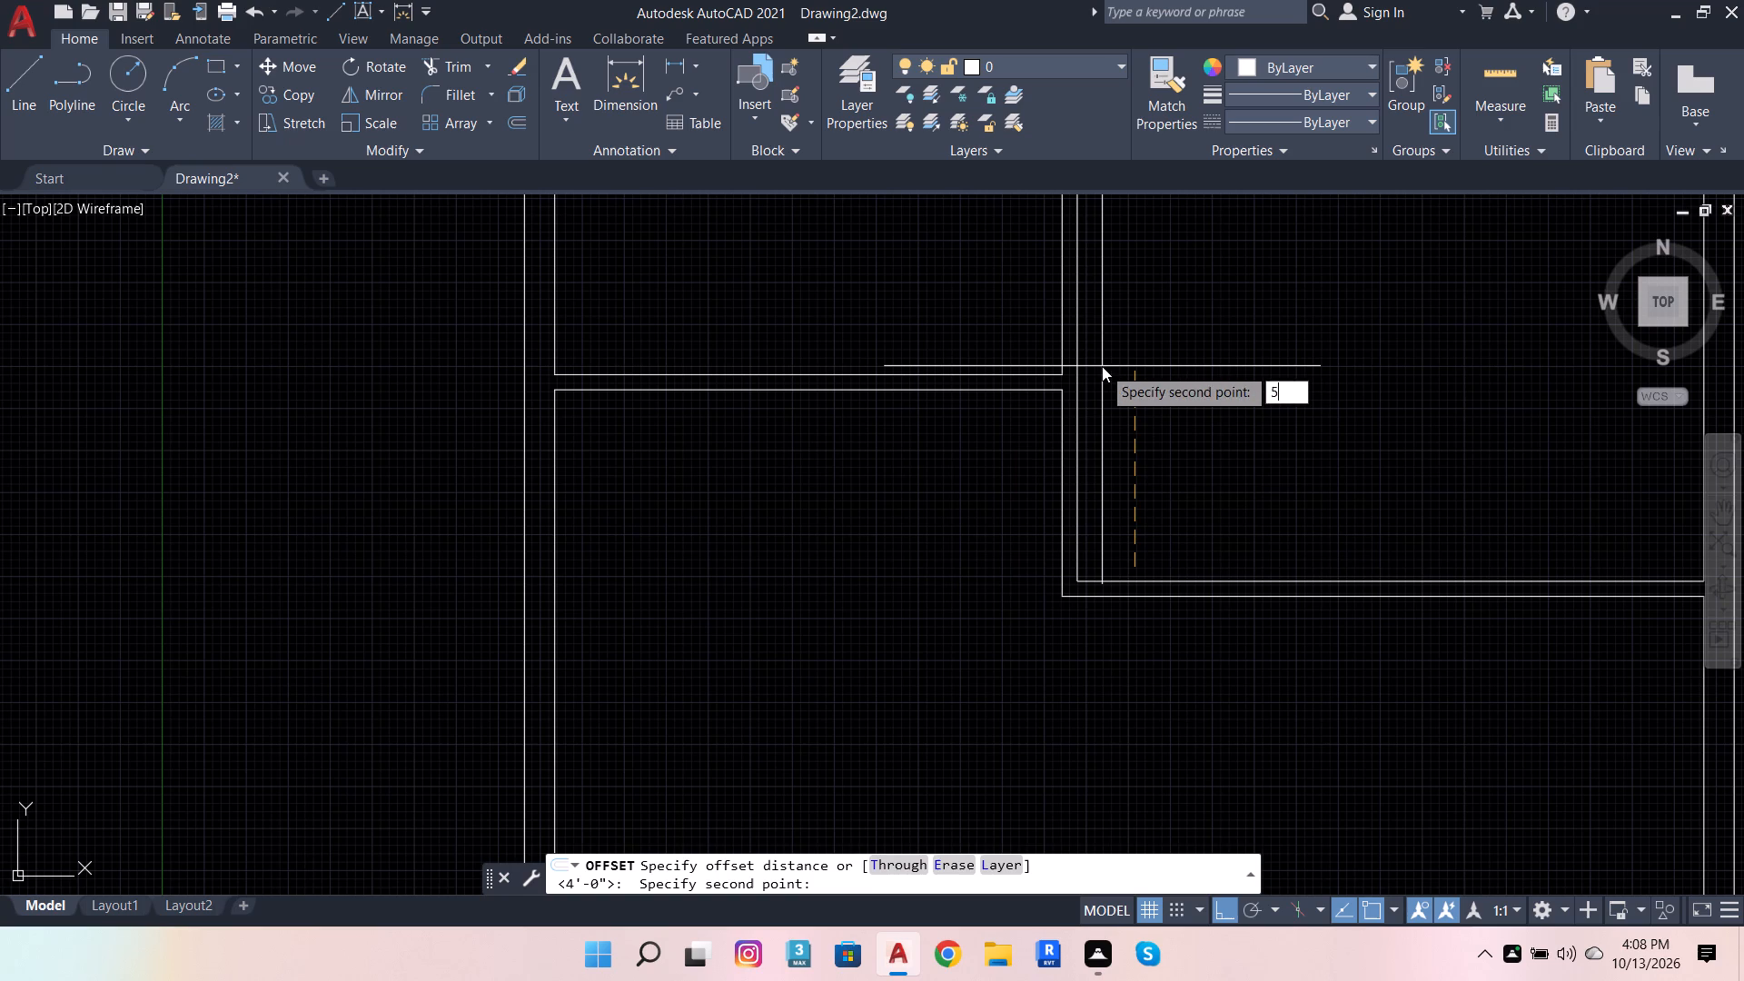
key(Return)
click(1102, 366)
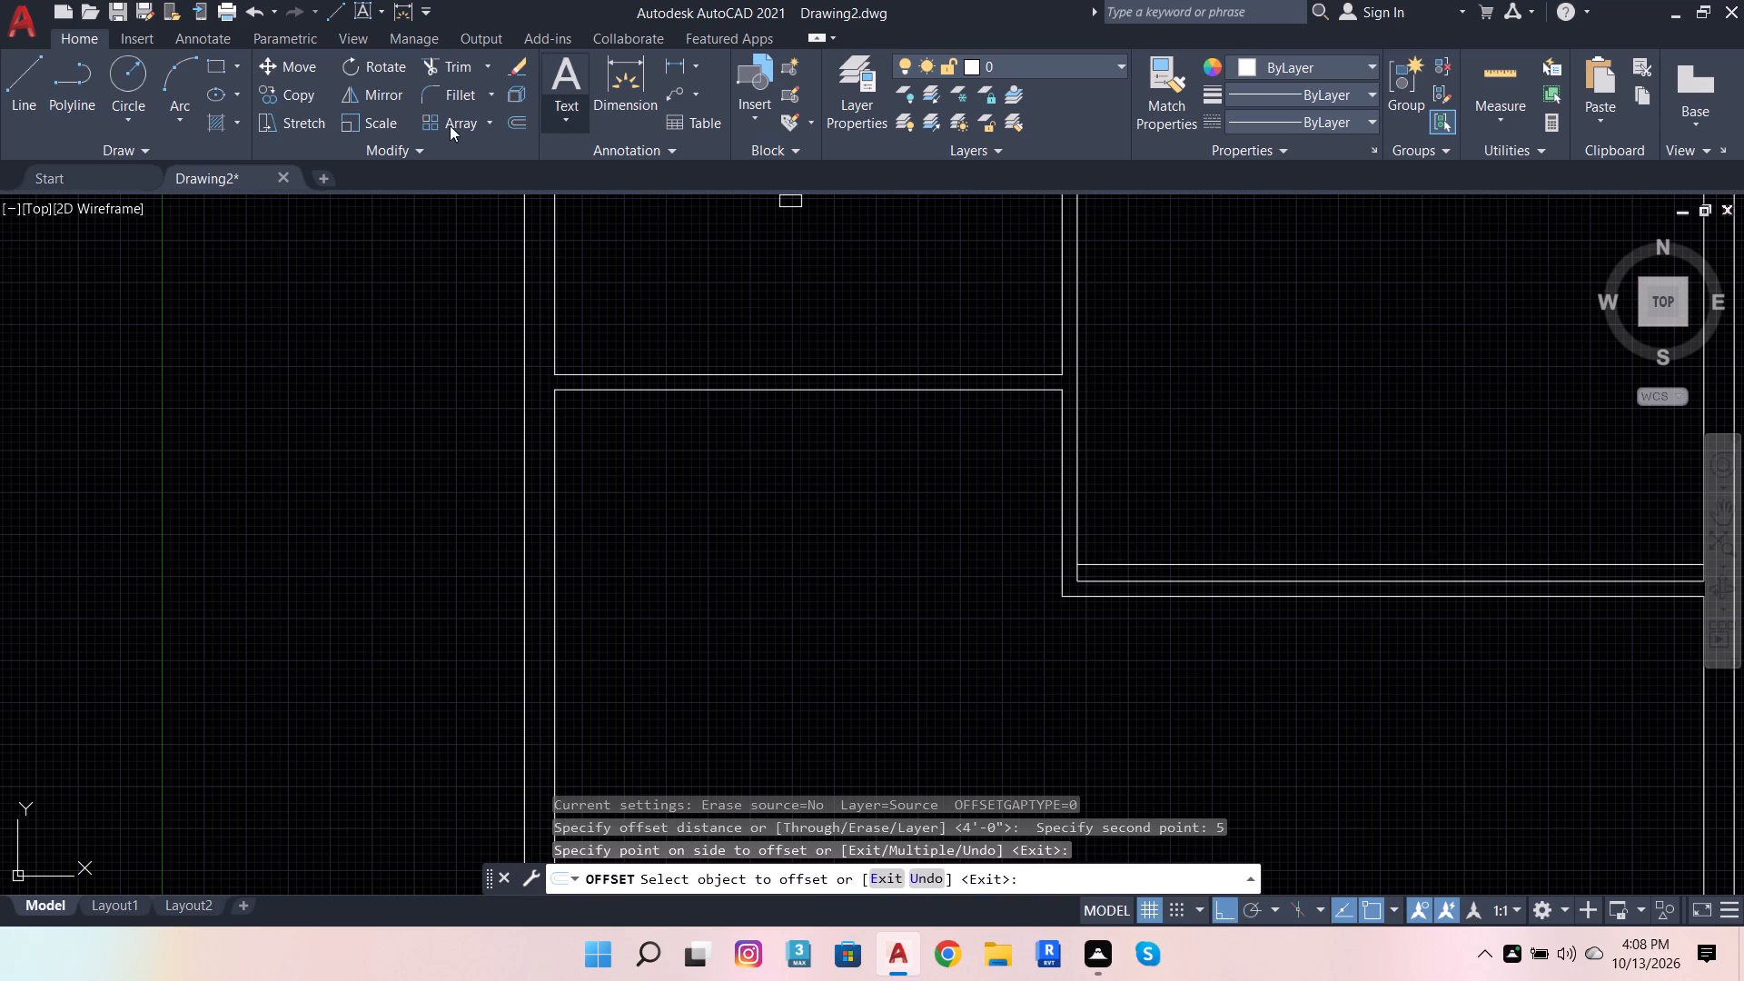
Offset the 5" marker line 3' upward to mark the other side of the door opening.
click(525, 113)
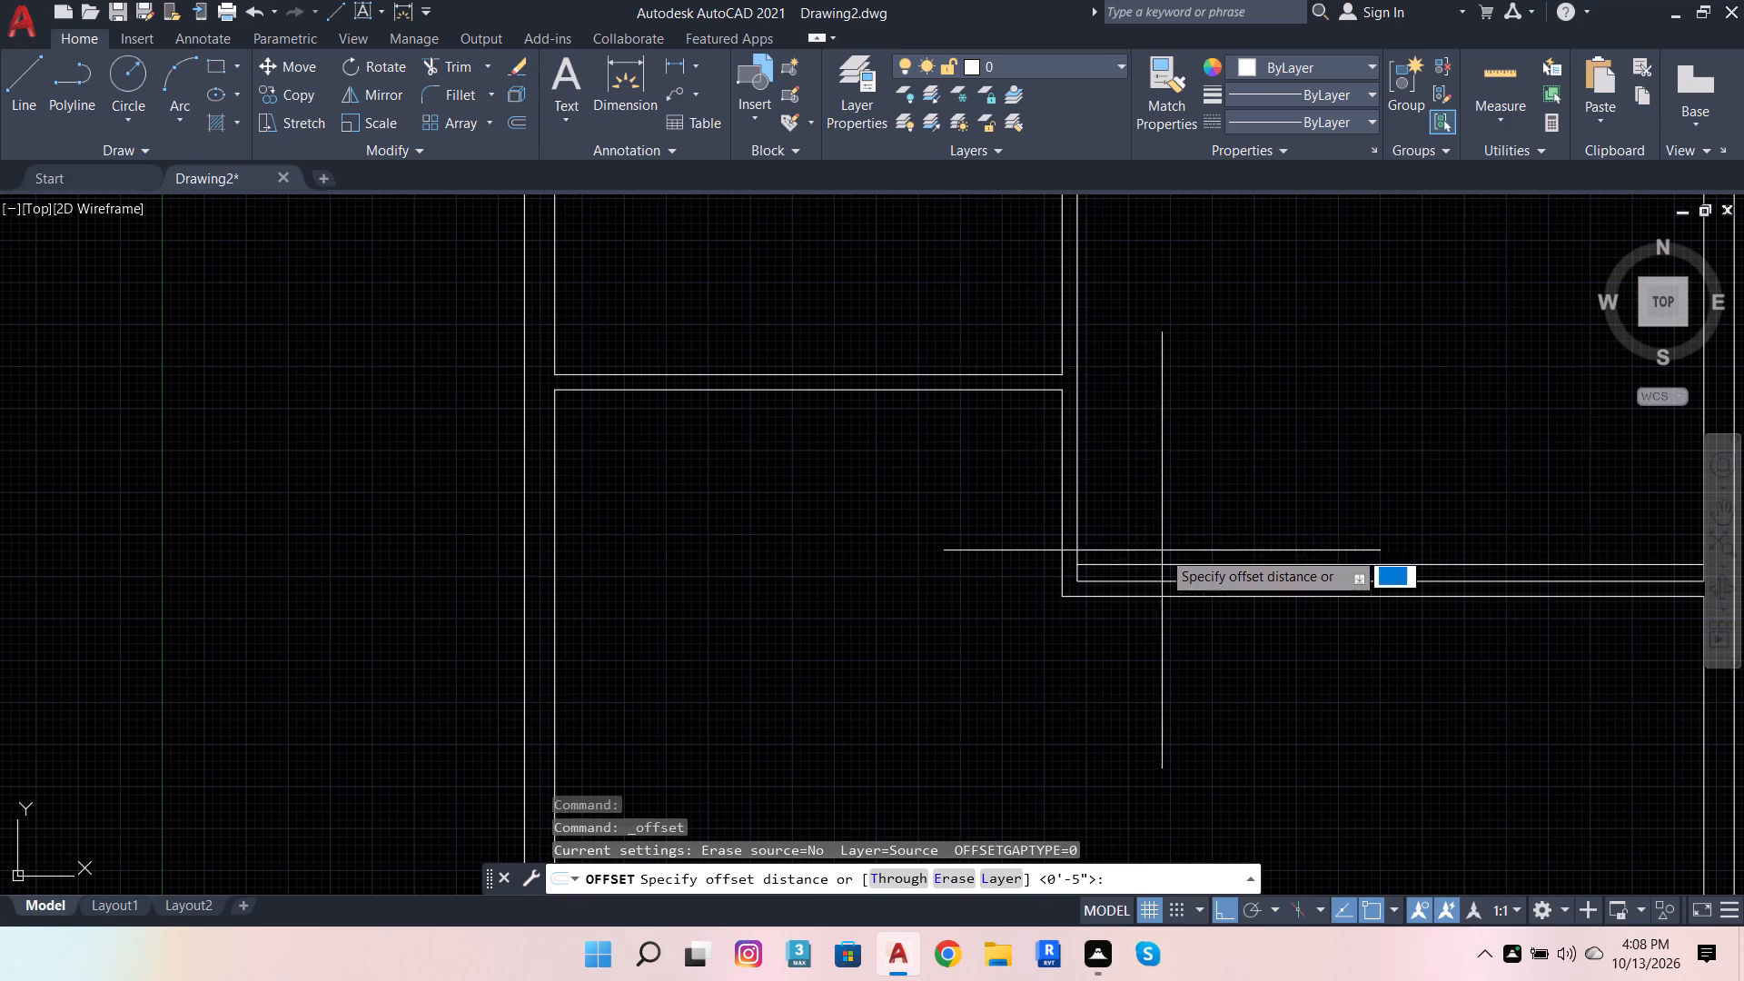
click(1108, 562)
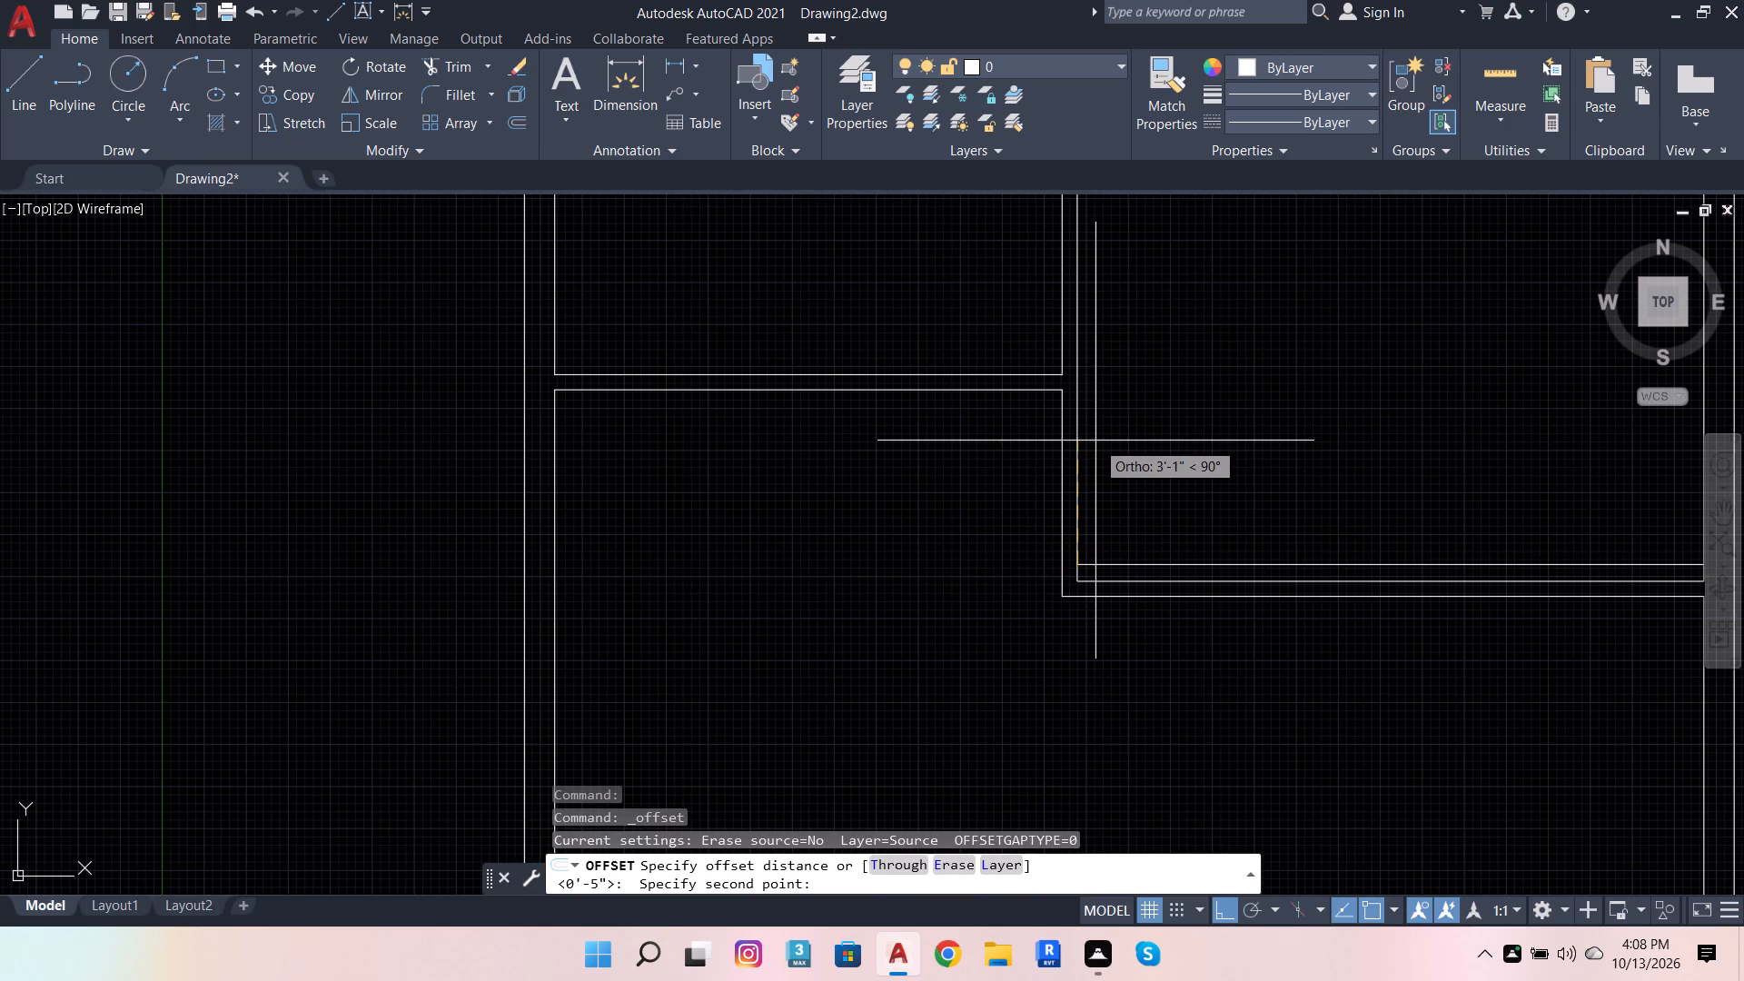
text(3')
key(Return)
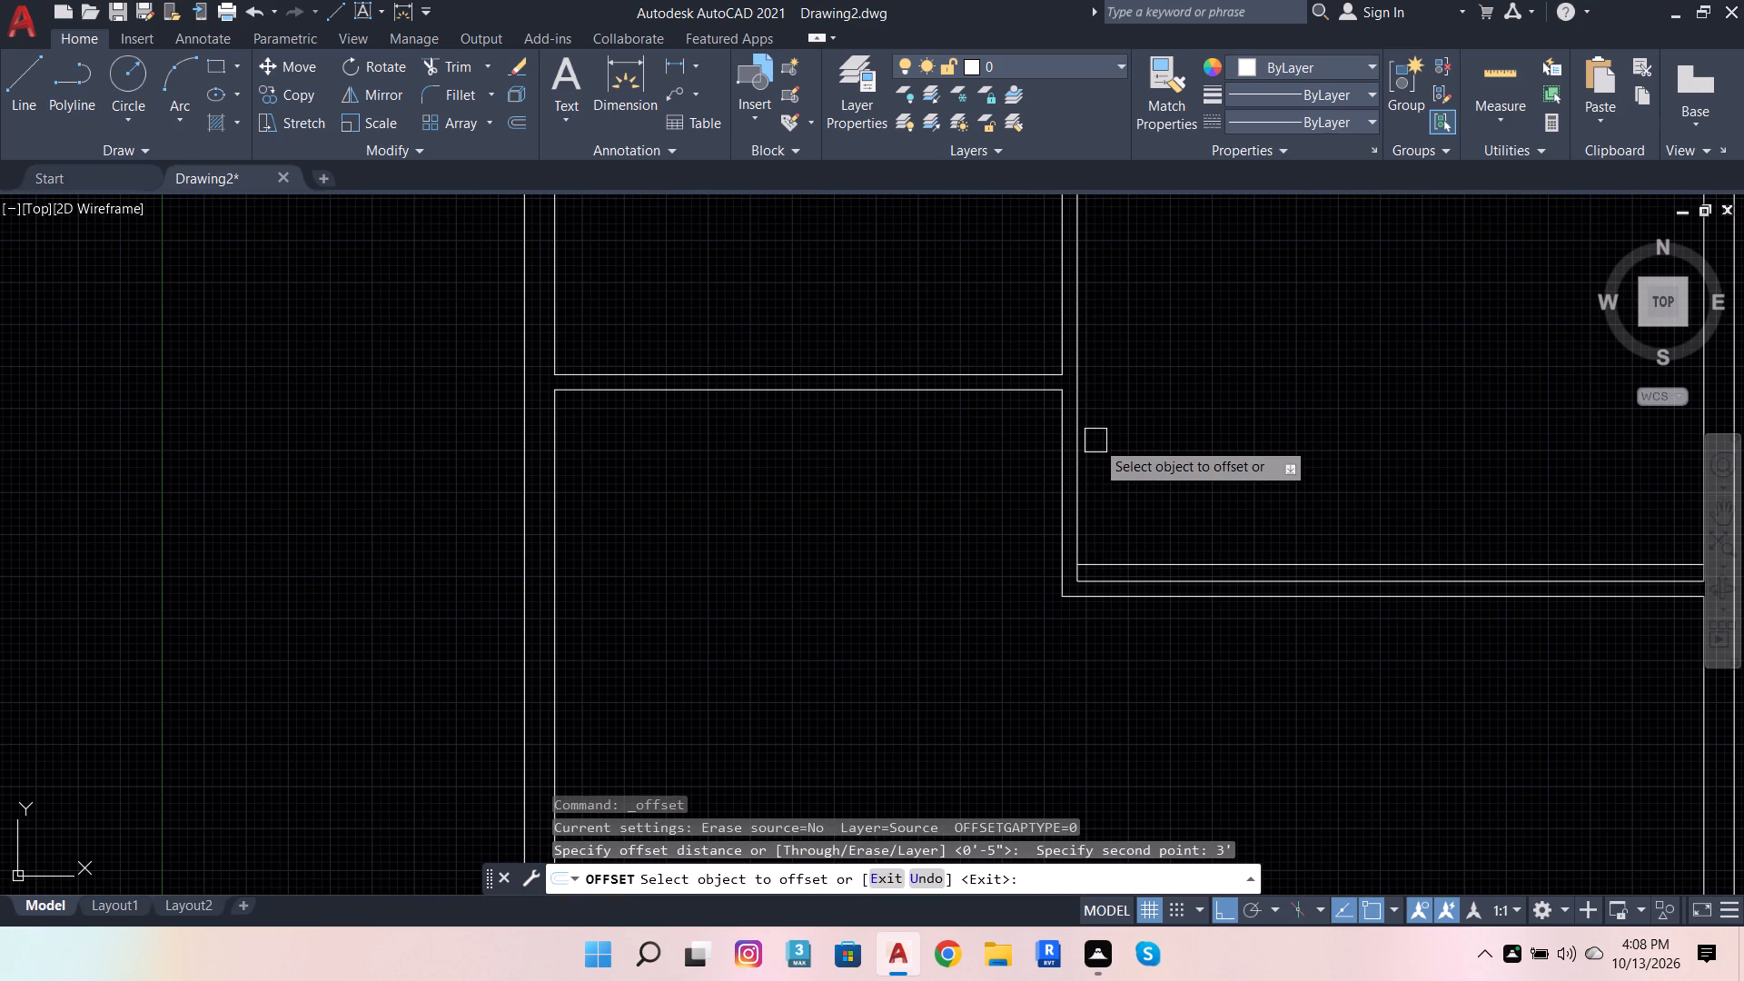
click(1181, 562)
click(1137, 436)
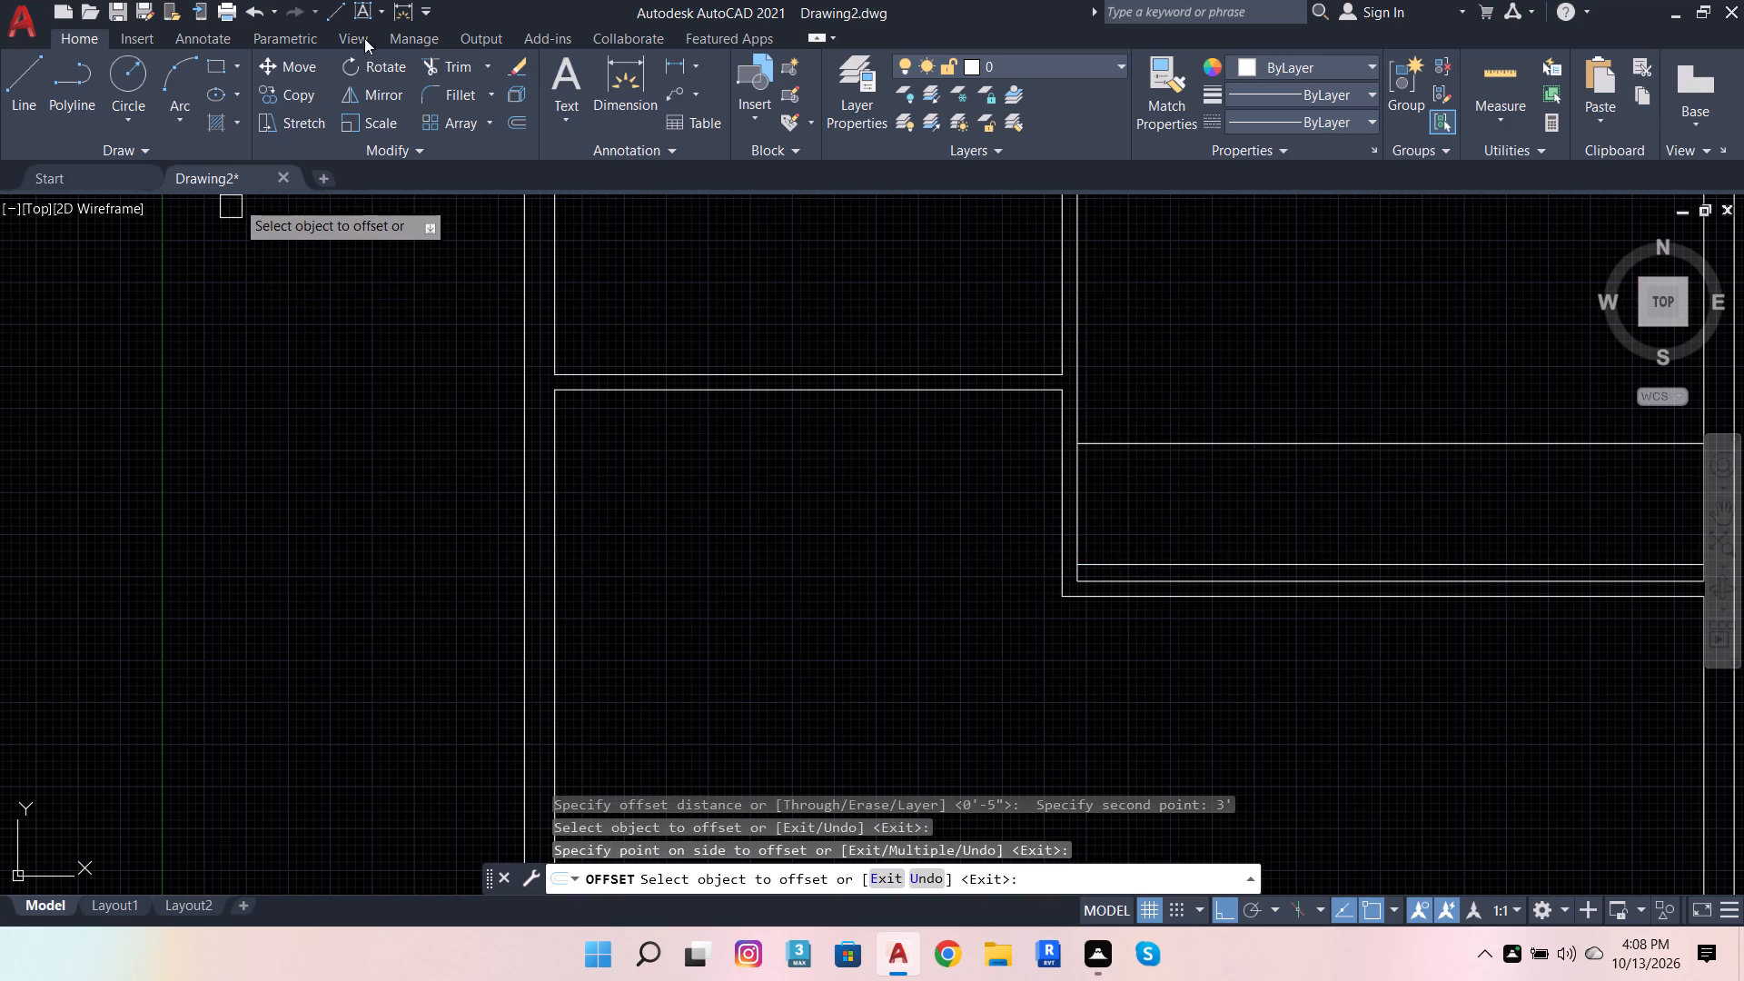
Extend both marker lines across the vertical partition, trim their excess inside the room, and cut the partition lines between them to form the opening.
click(456, 64)
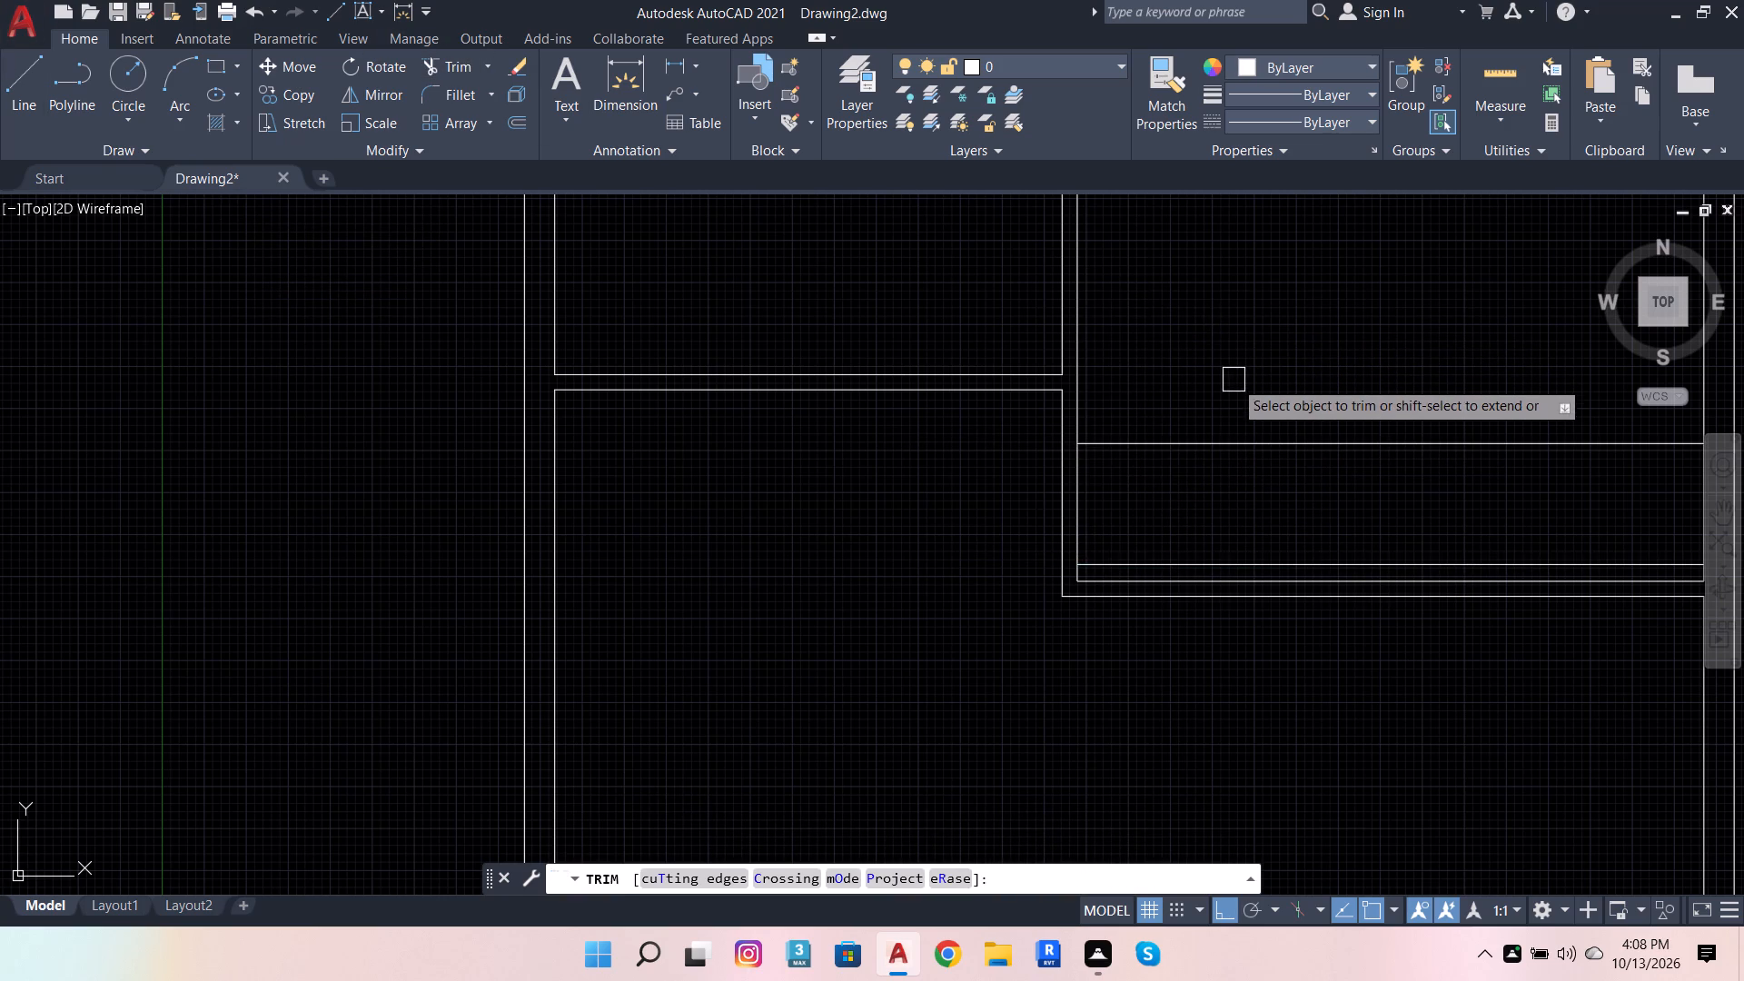
shift+click(1159, 436)
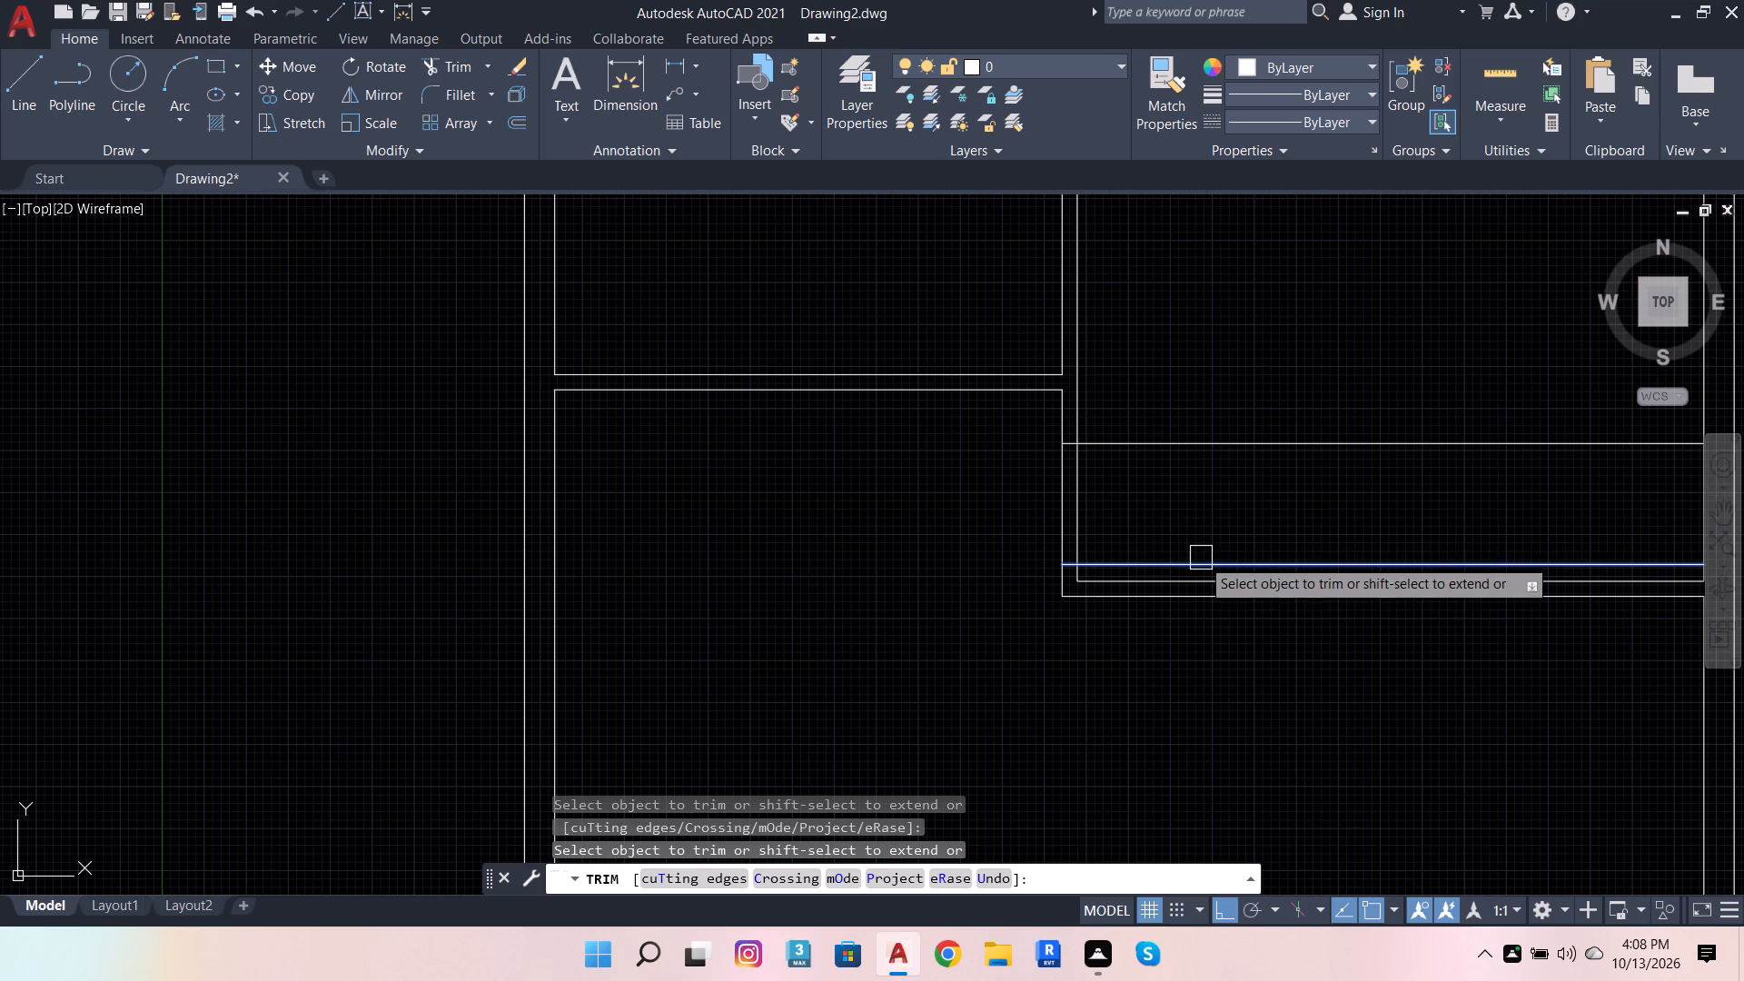
shift+click(1201, 558)
click(1182, 555)
click(1142, 443)
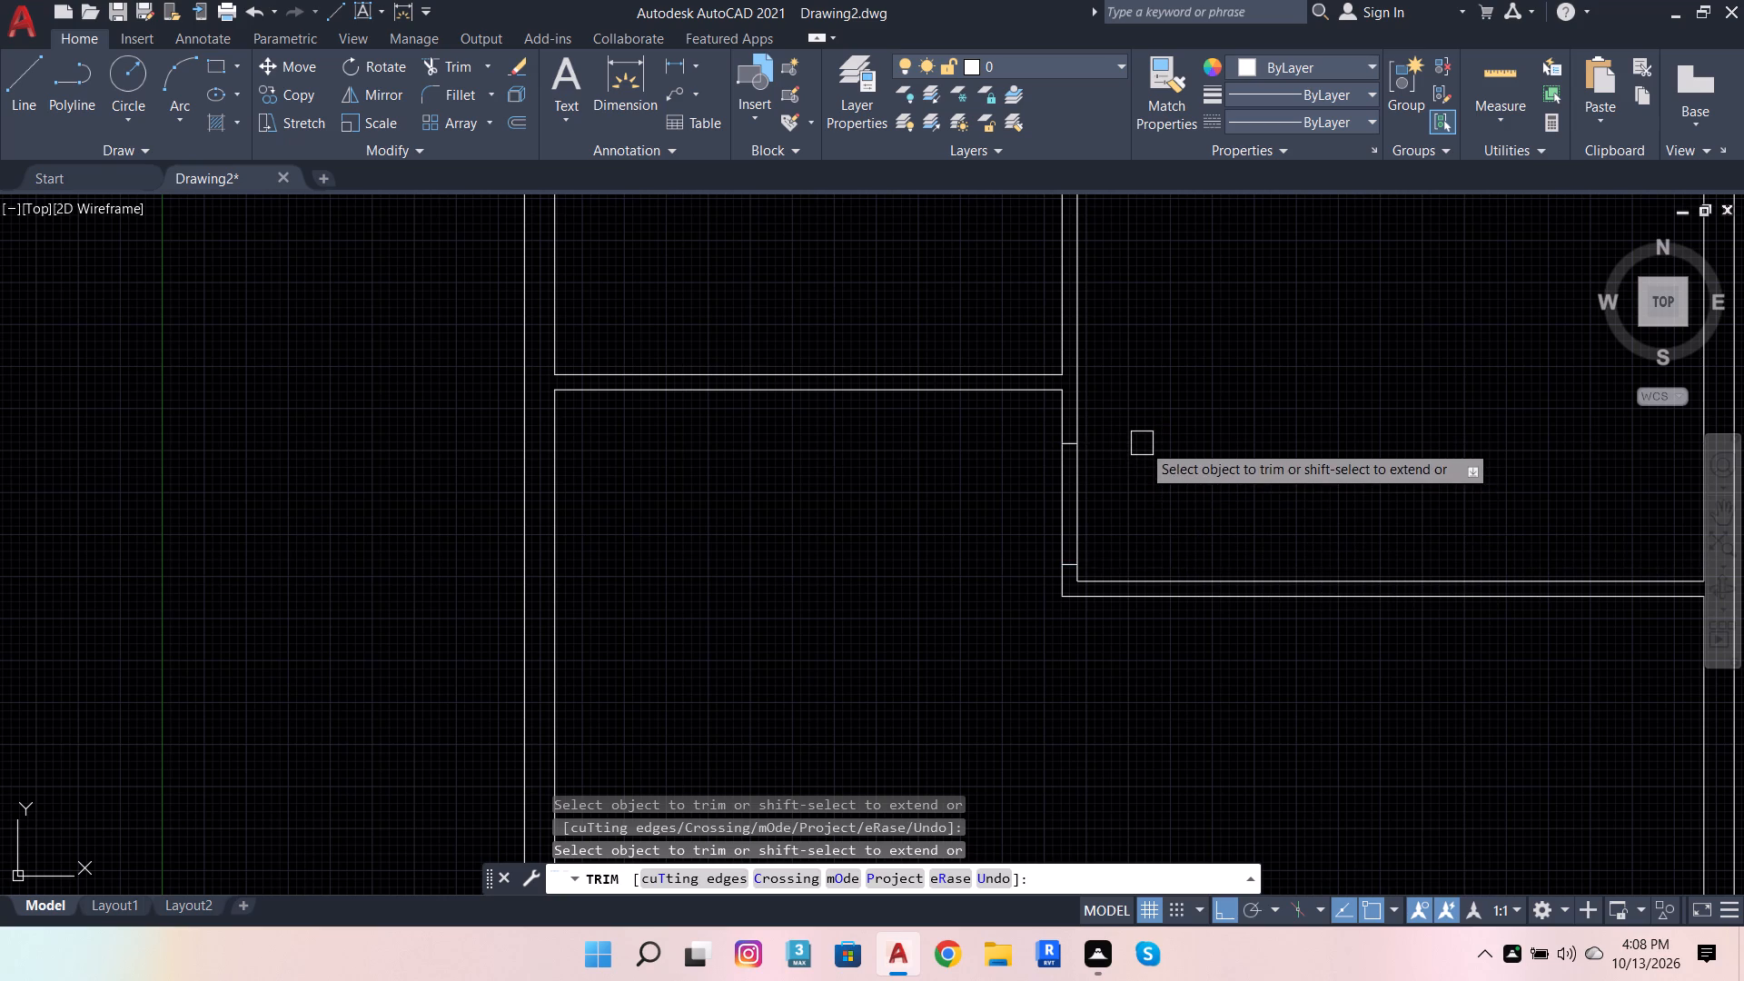
click(1158, 480)
click(711, 590)
scroll(1185, 503, down, 2)
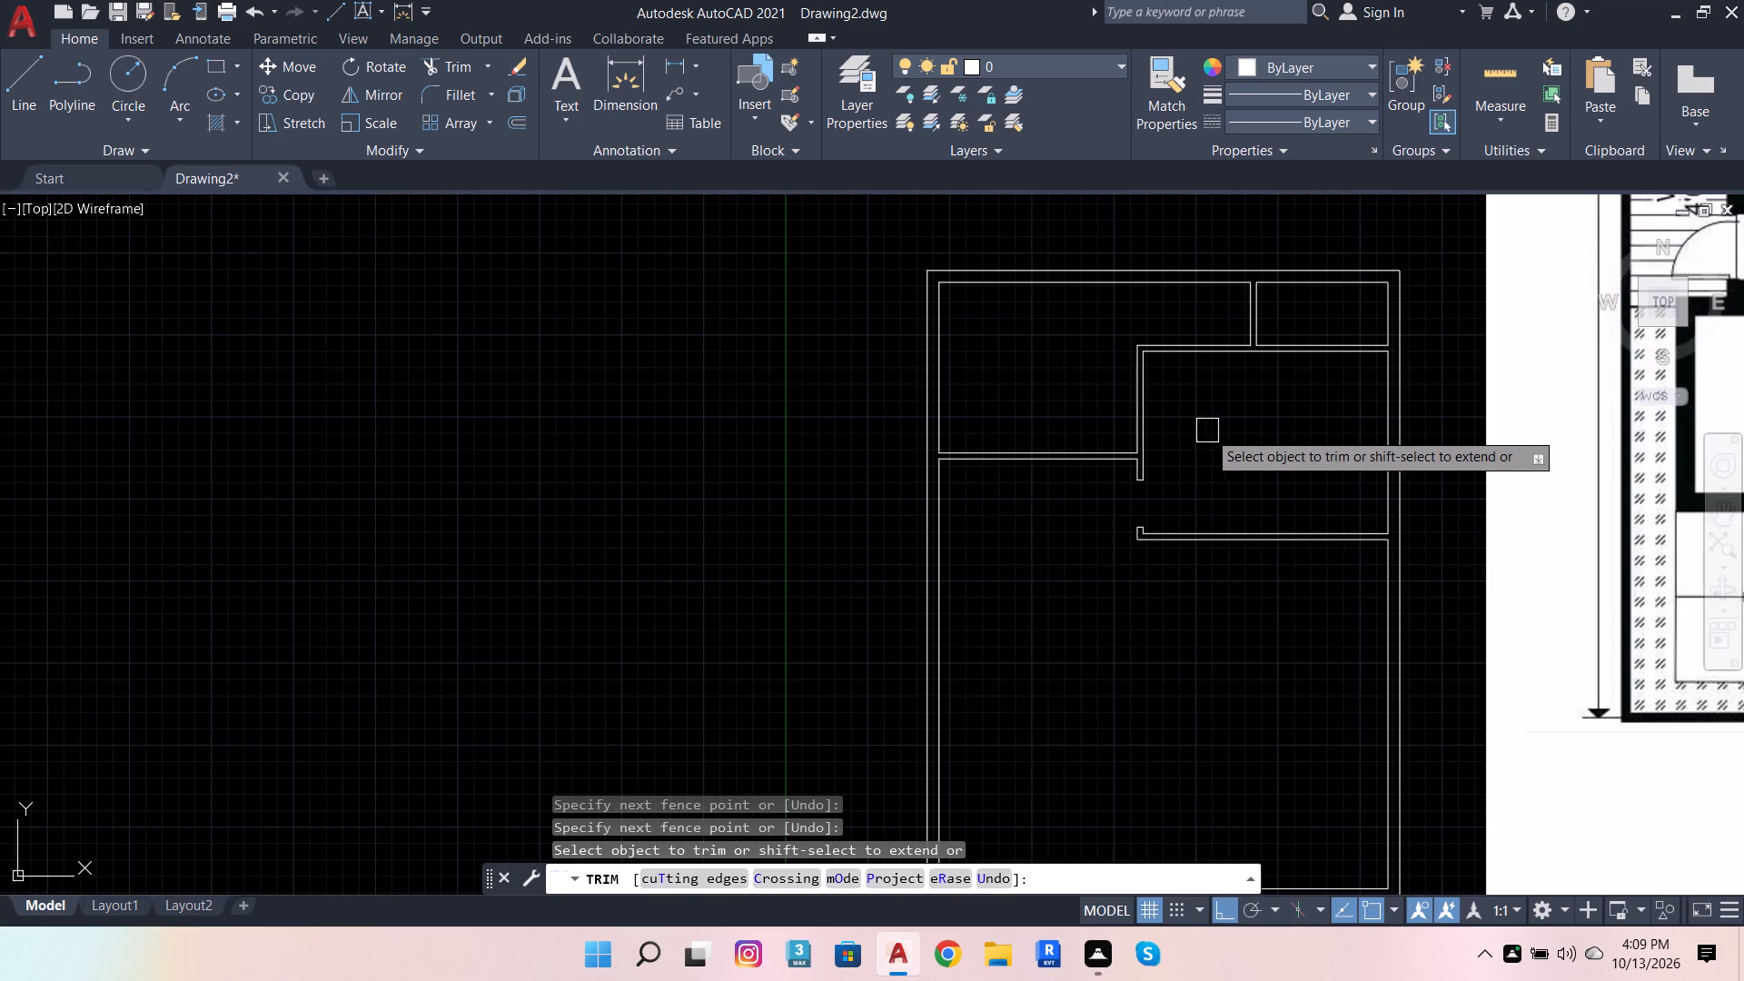
scroll(1198, 454, up, 2)
key(Escape)
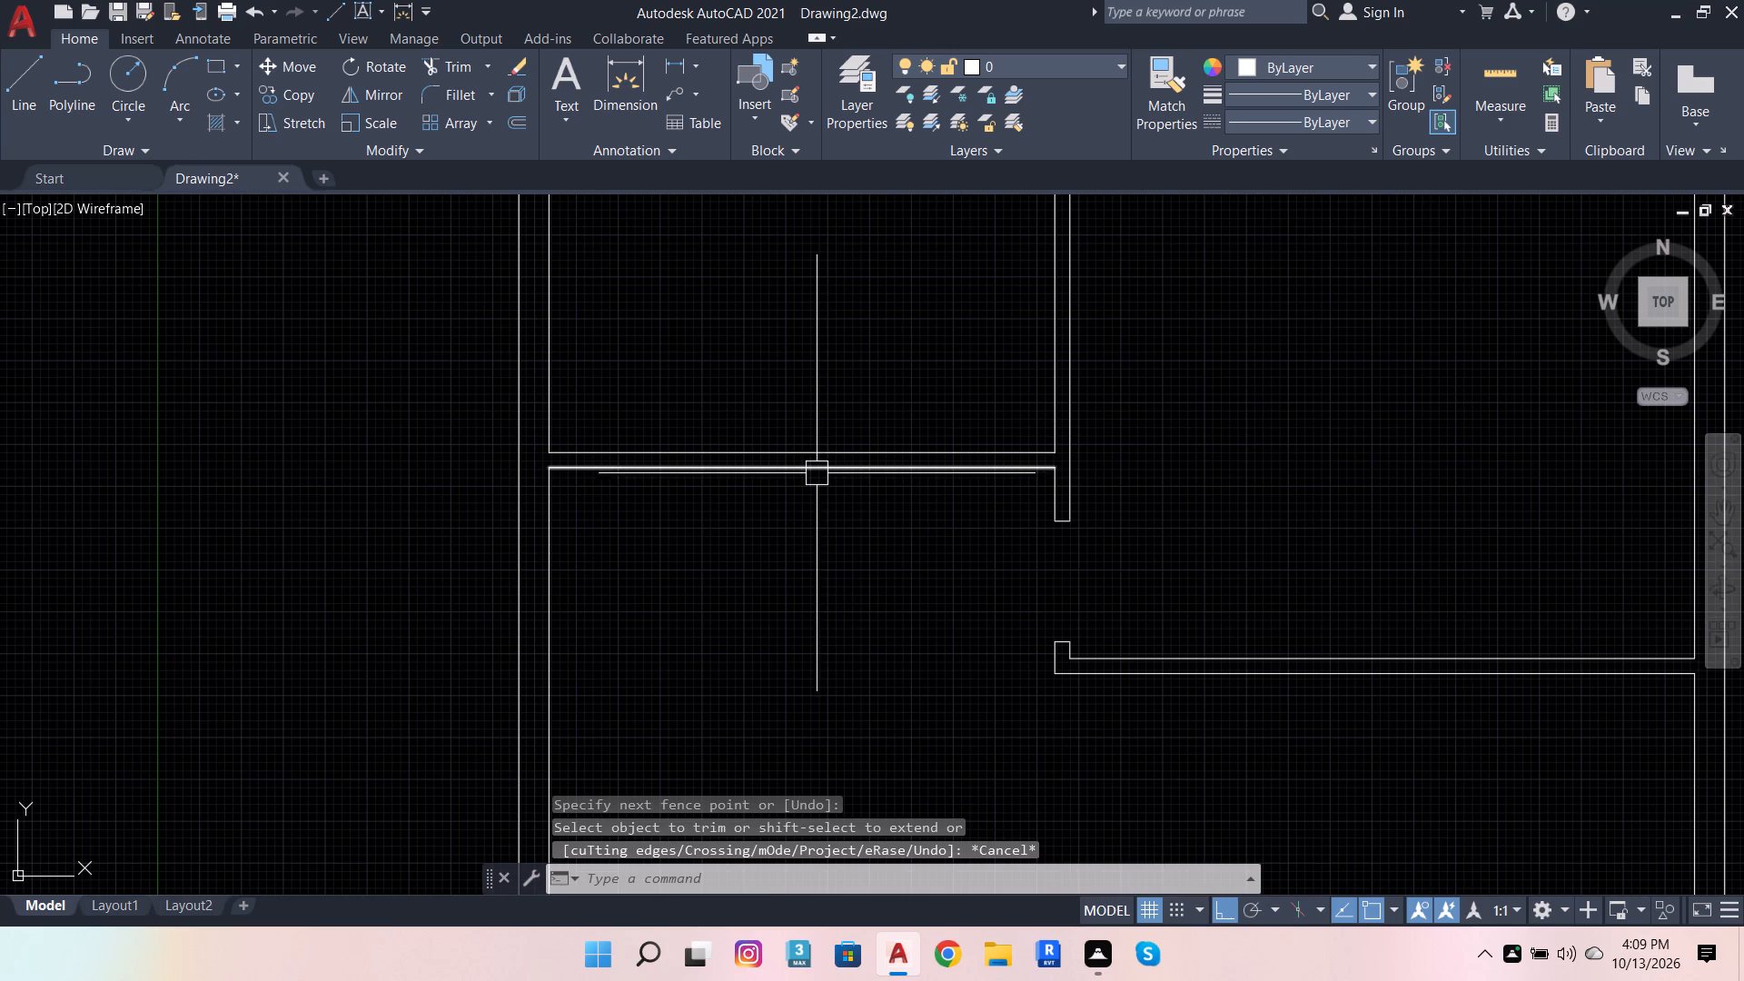
Move both lines of the left horizontal partition down so the lower line aligns with the top edge of the door opening.
click(812, 467)
click(834, 443)
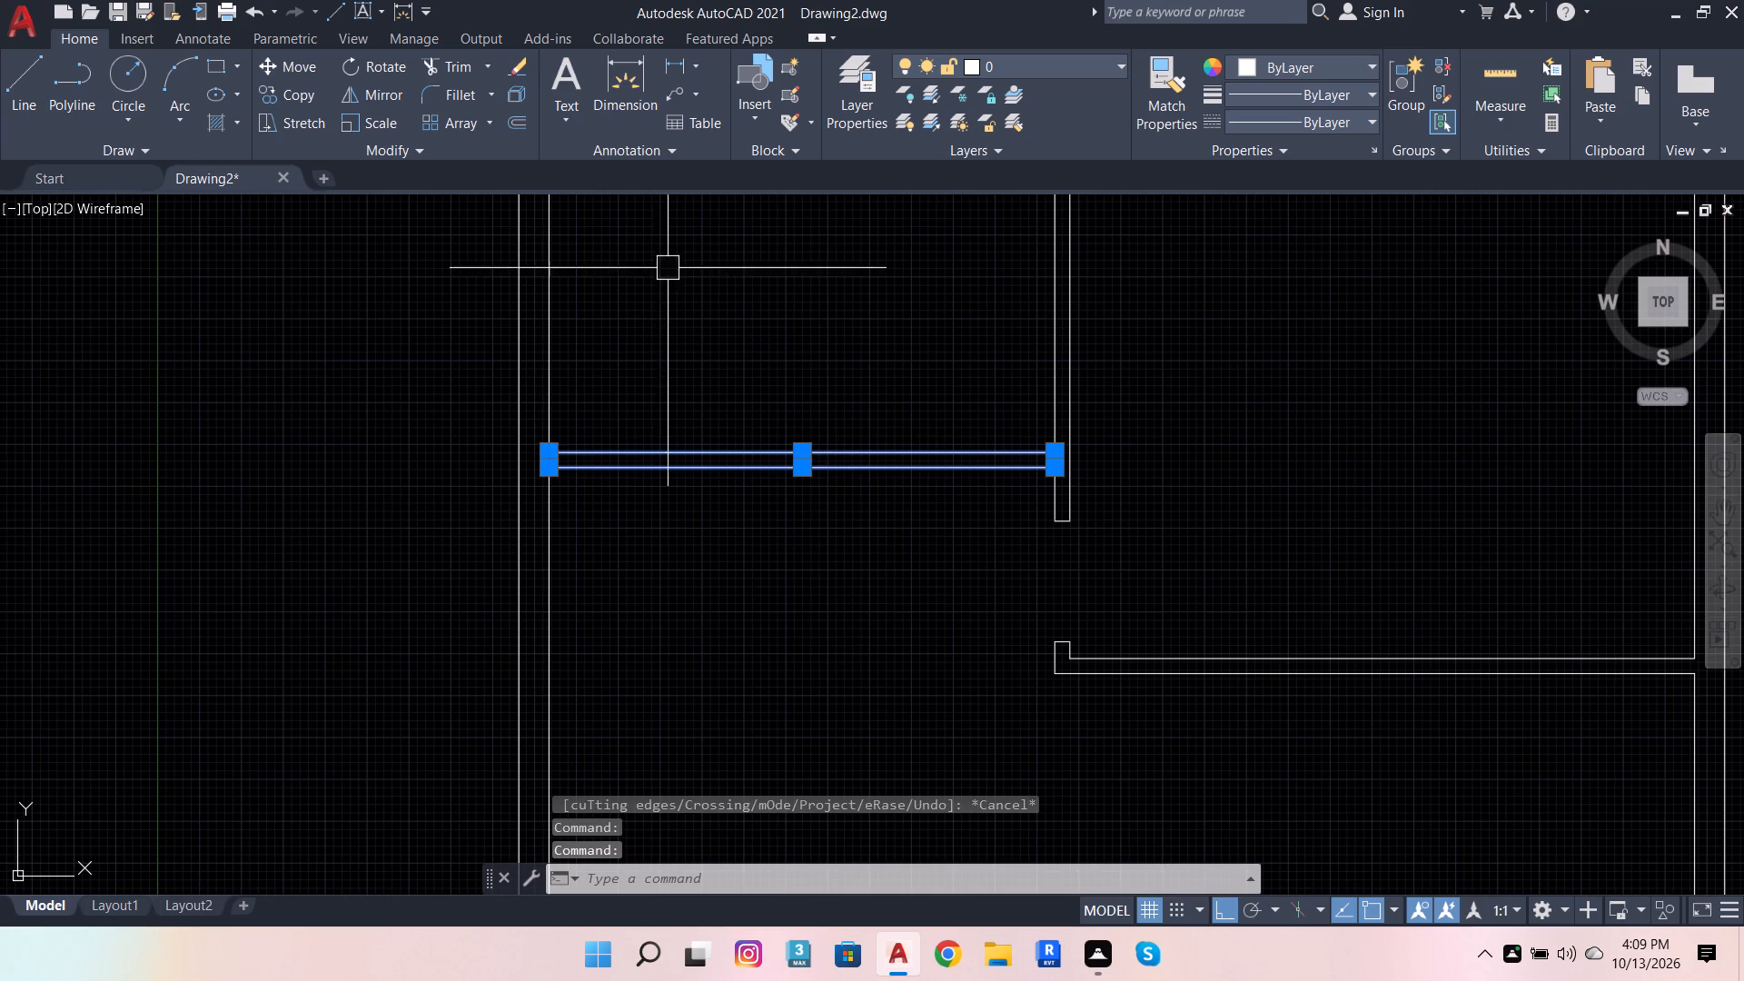
click(280, 73)
scroll(1086, 488, up, 2)
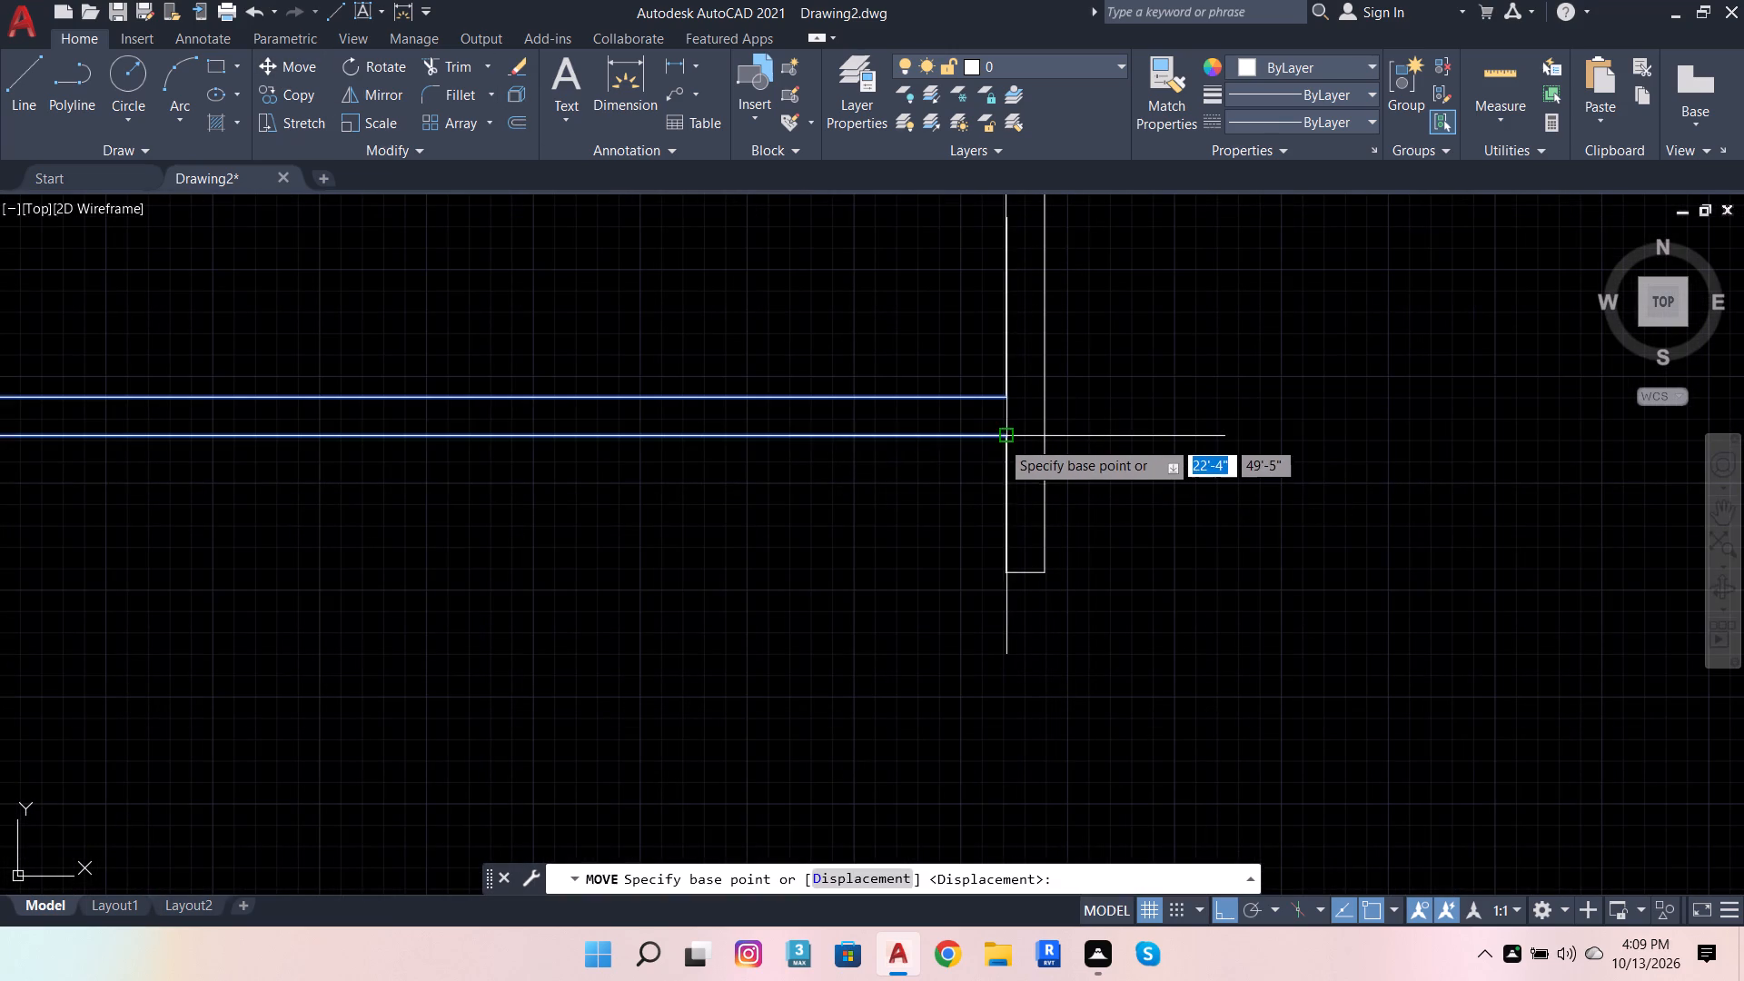
click(1000, 435)
click(1001, 570)
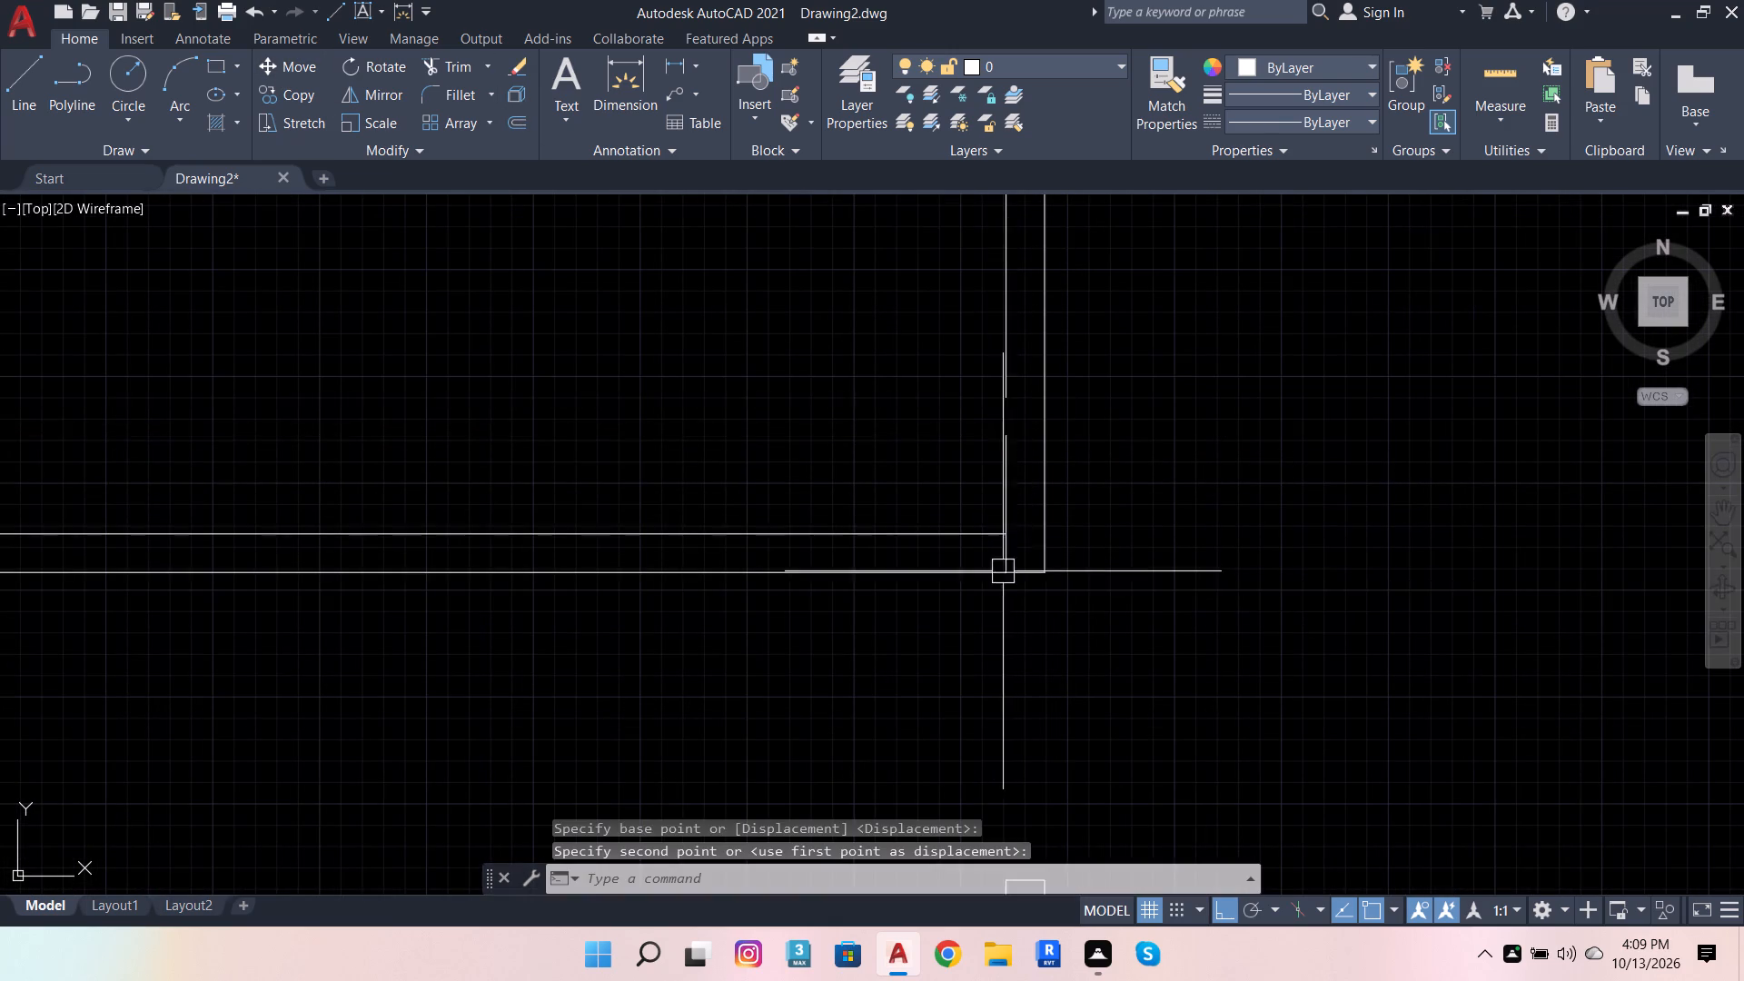
scroll(1041, 570, down, 2)
scroll(1036, 544, up, 3)
key(Escape)
key(Escape)
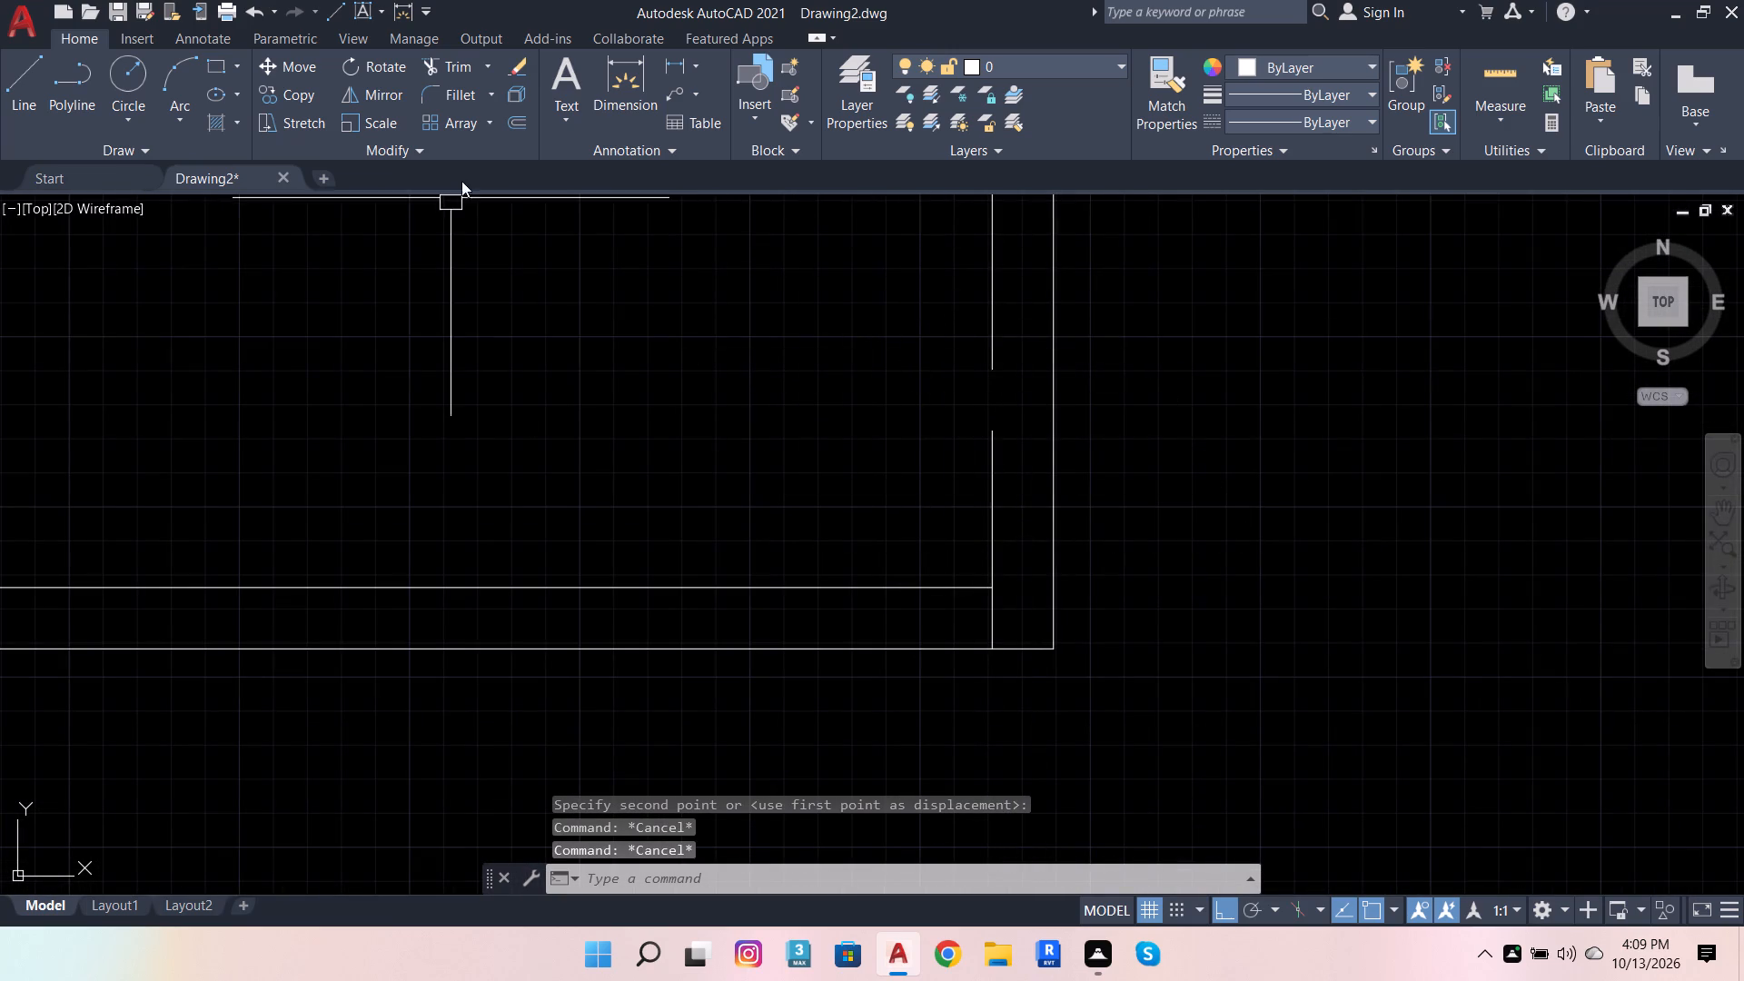
Join the two separated segments of the vertical partition's left line above the door opening into one line.
click(980, 495)
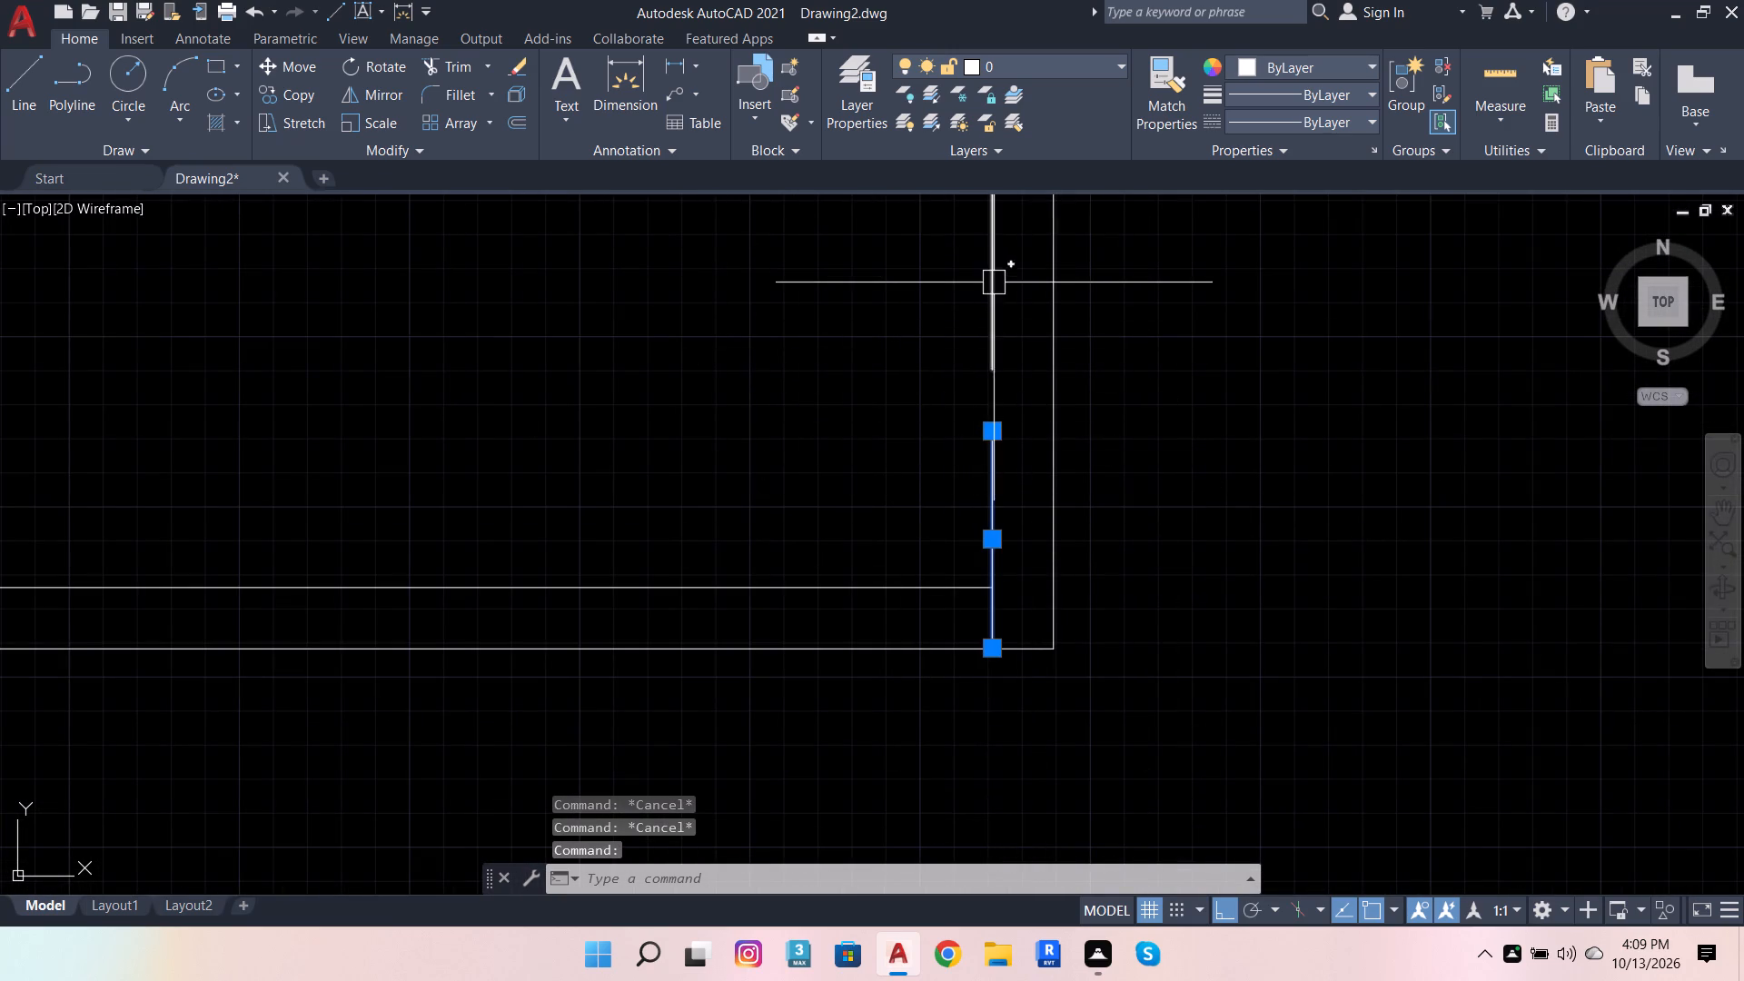
click(995, 283)
key(j)
key(Return)
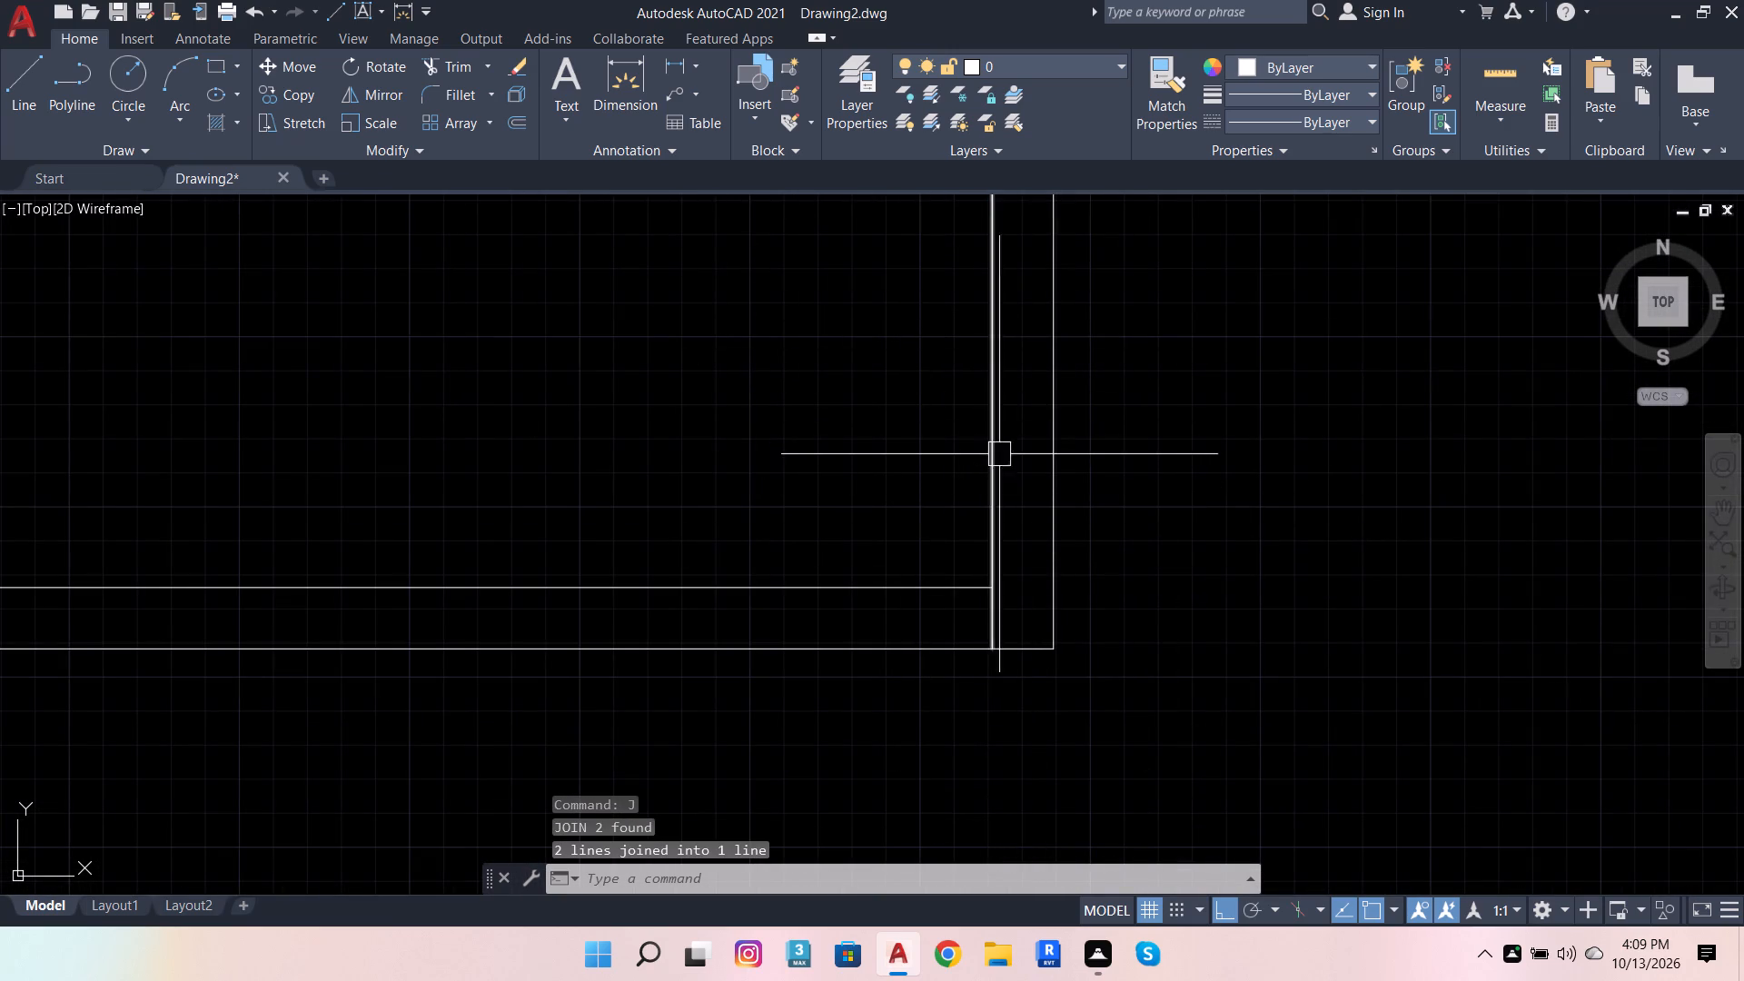
Trim the vertical line segments between the moved partition's two lines at the vertical partition and at the left inner wall.
click(463, 82)
click(452, 58)
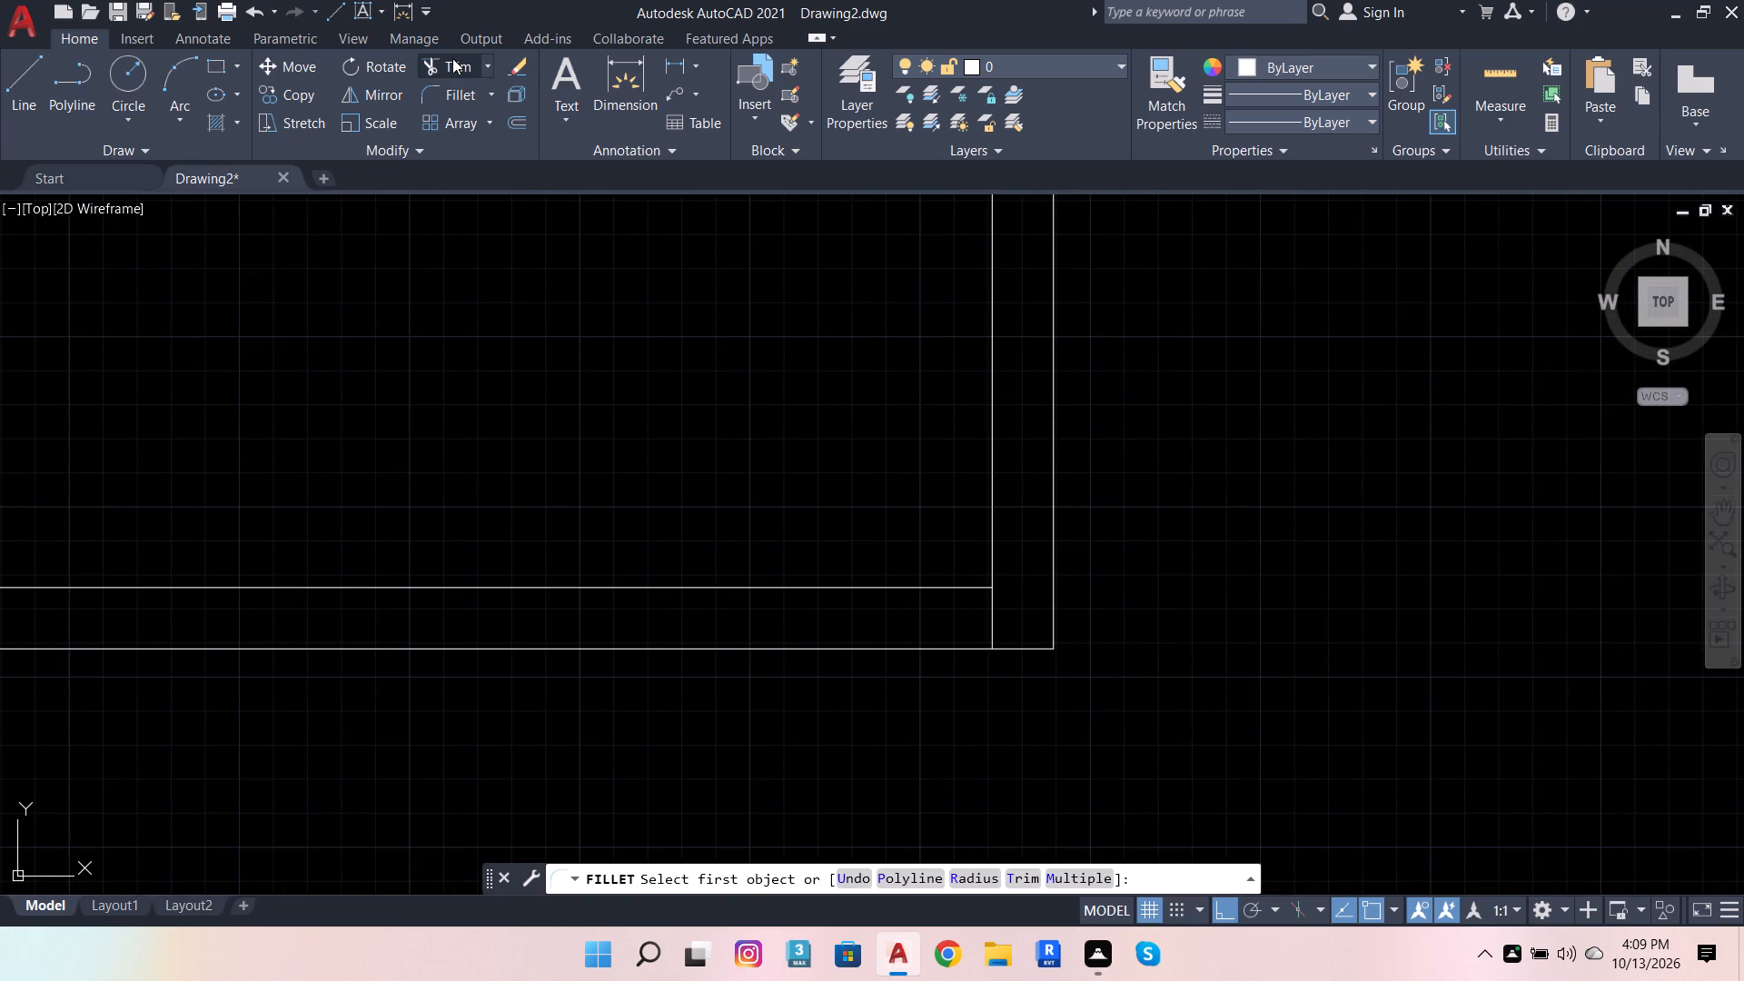
click(996, 603)
scroll(1240, 556, down, 2)
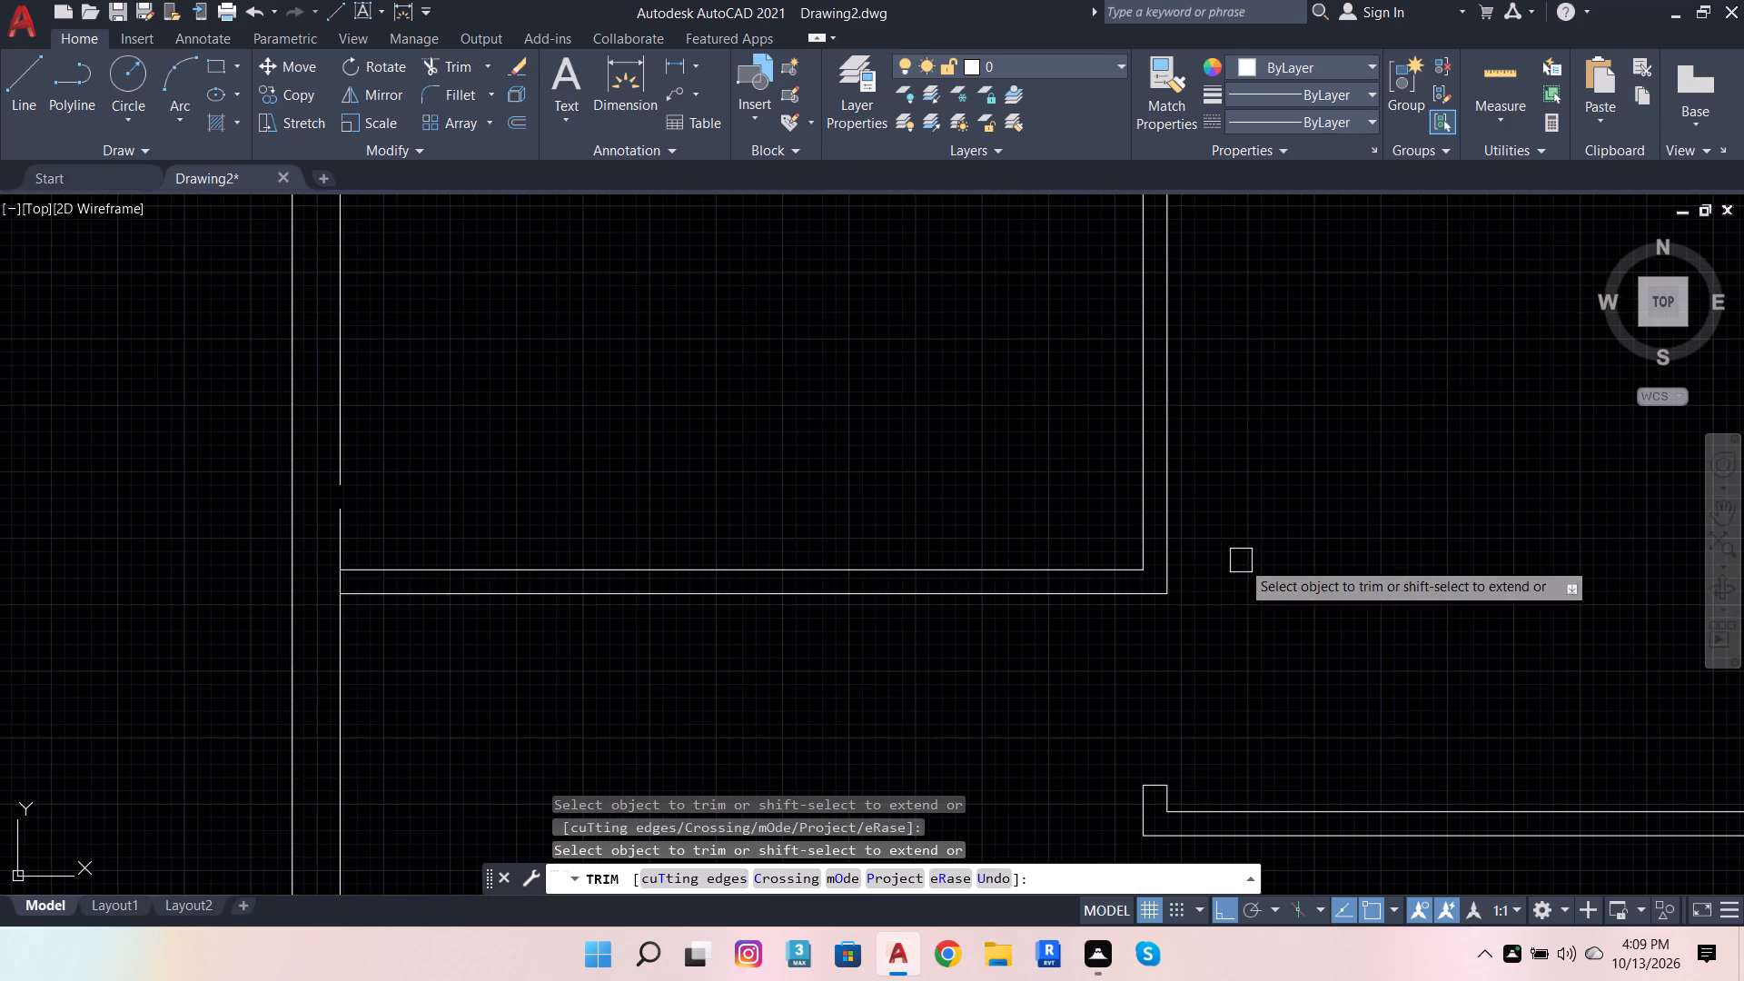
scroll(302, 596, up, 1)
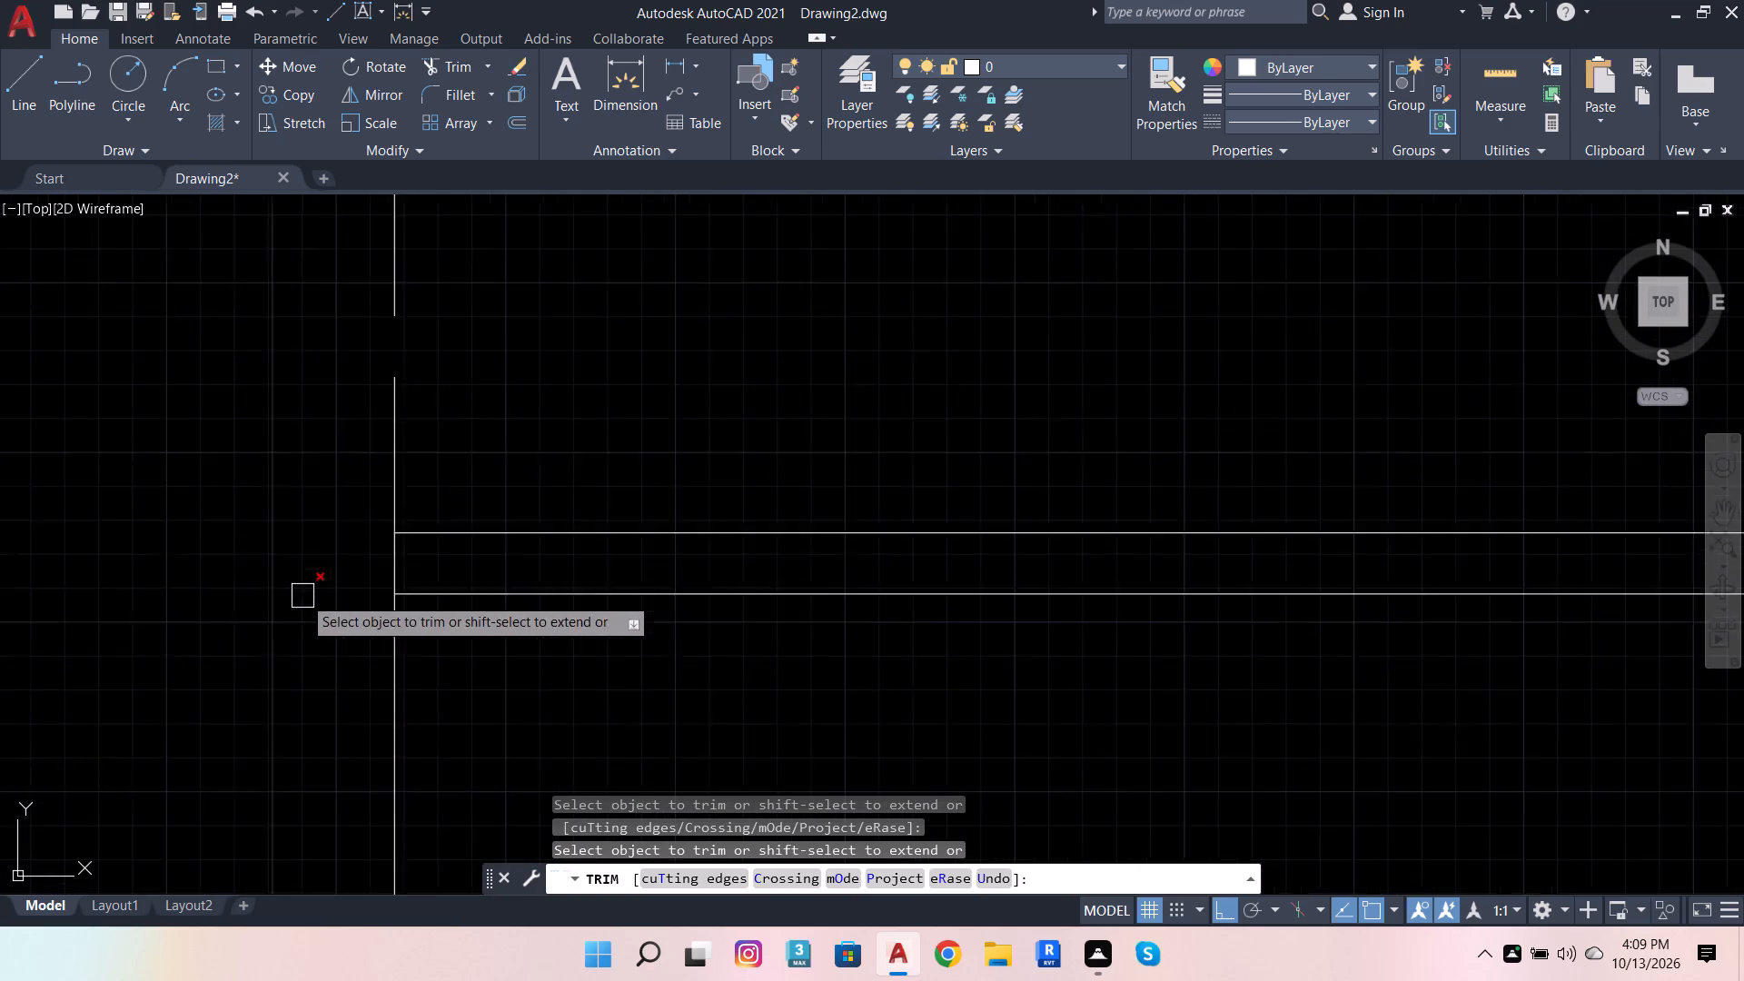
scroll(302, 596, up, 2)
click(442, 554)
scroll(524, 635, down, 3)
key(Escape)
key(Escape)
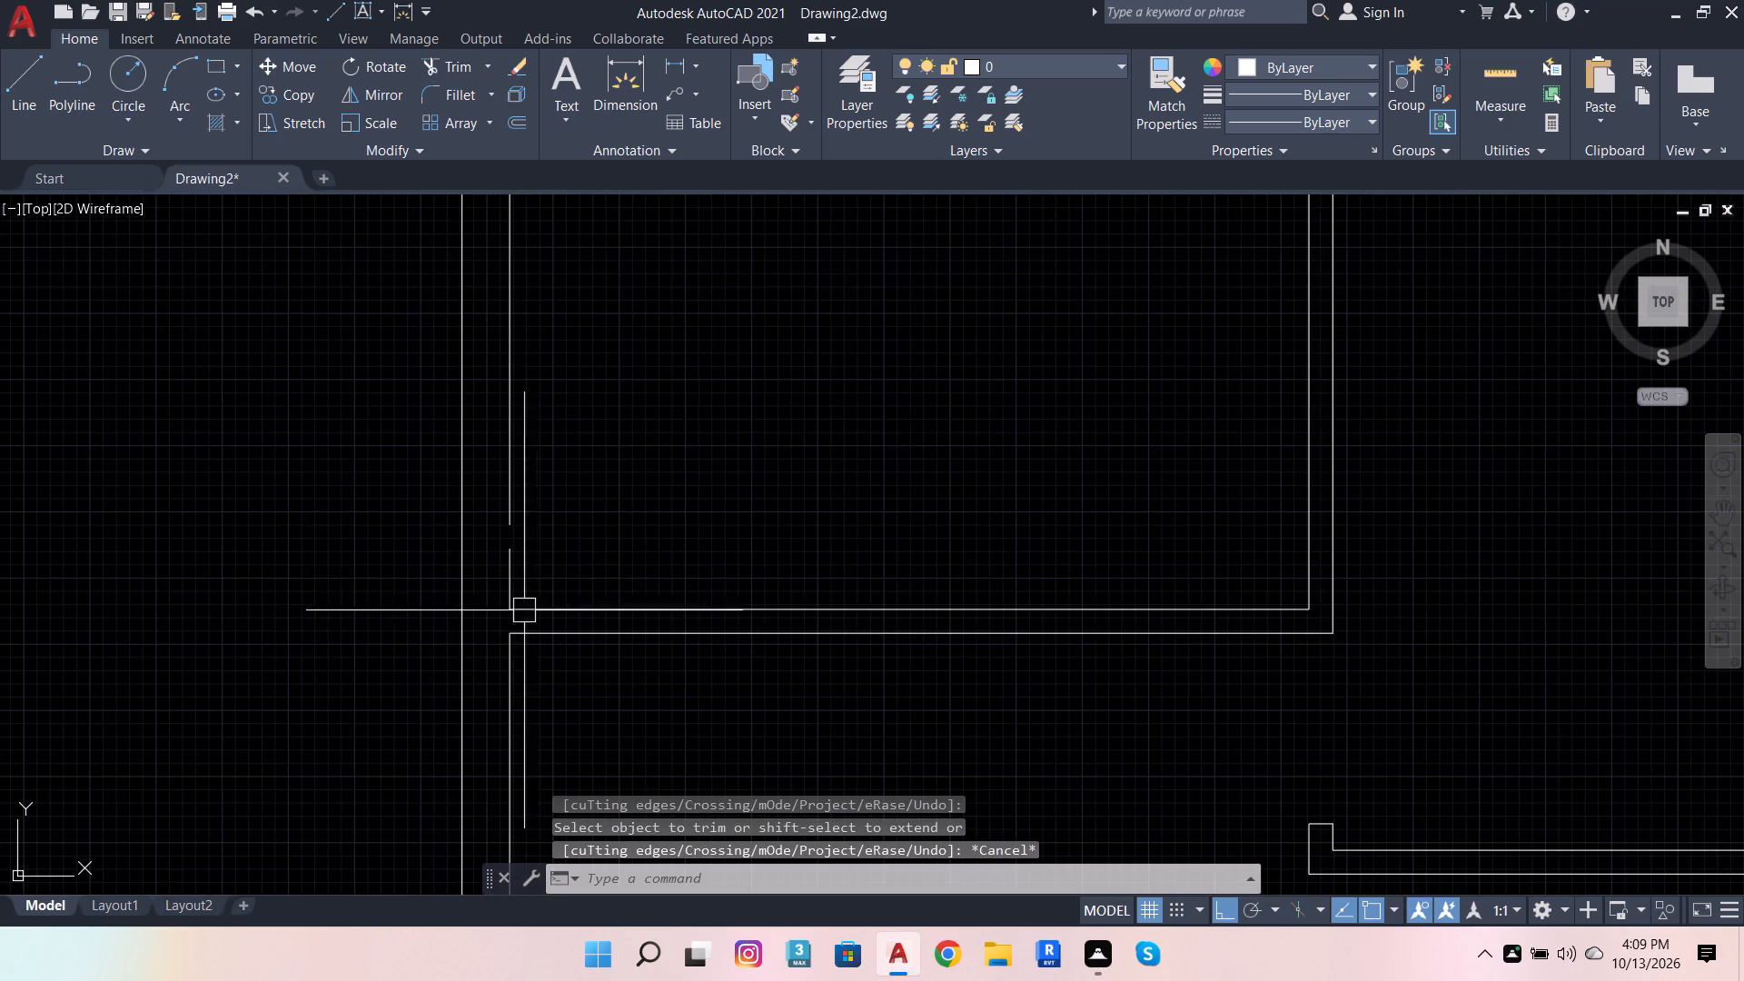
Join the two separated segments of the left inner wall line above the left horizontal partition into one line.
click(515, 510)
click(510, 557)
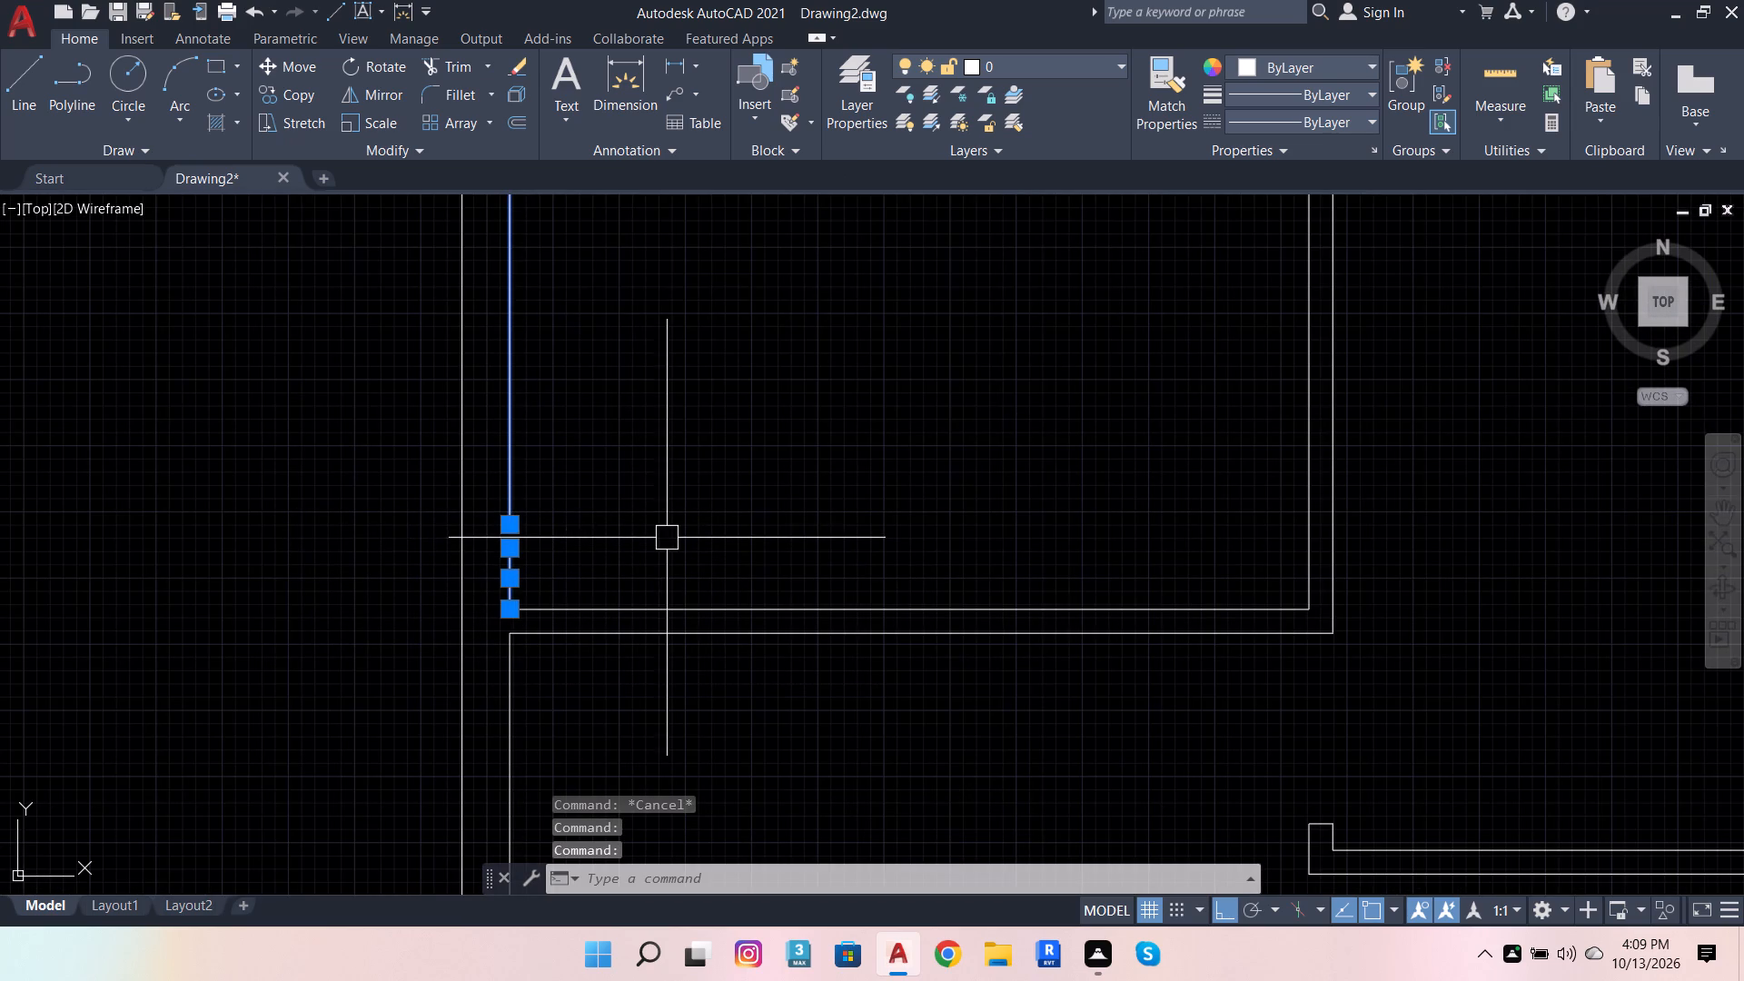
key(j)
key(Return)
scroll(724, 503, down, 2)
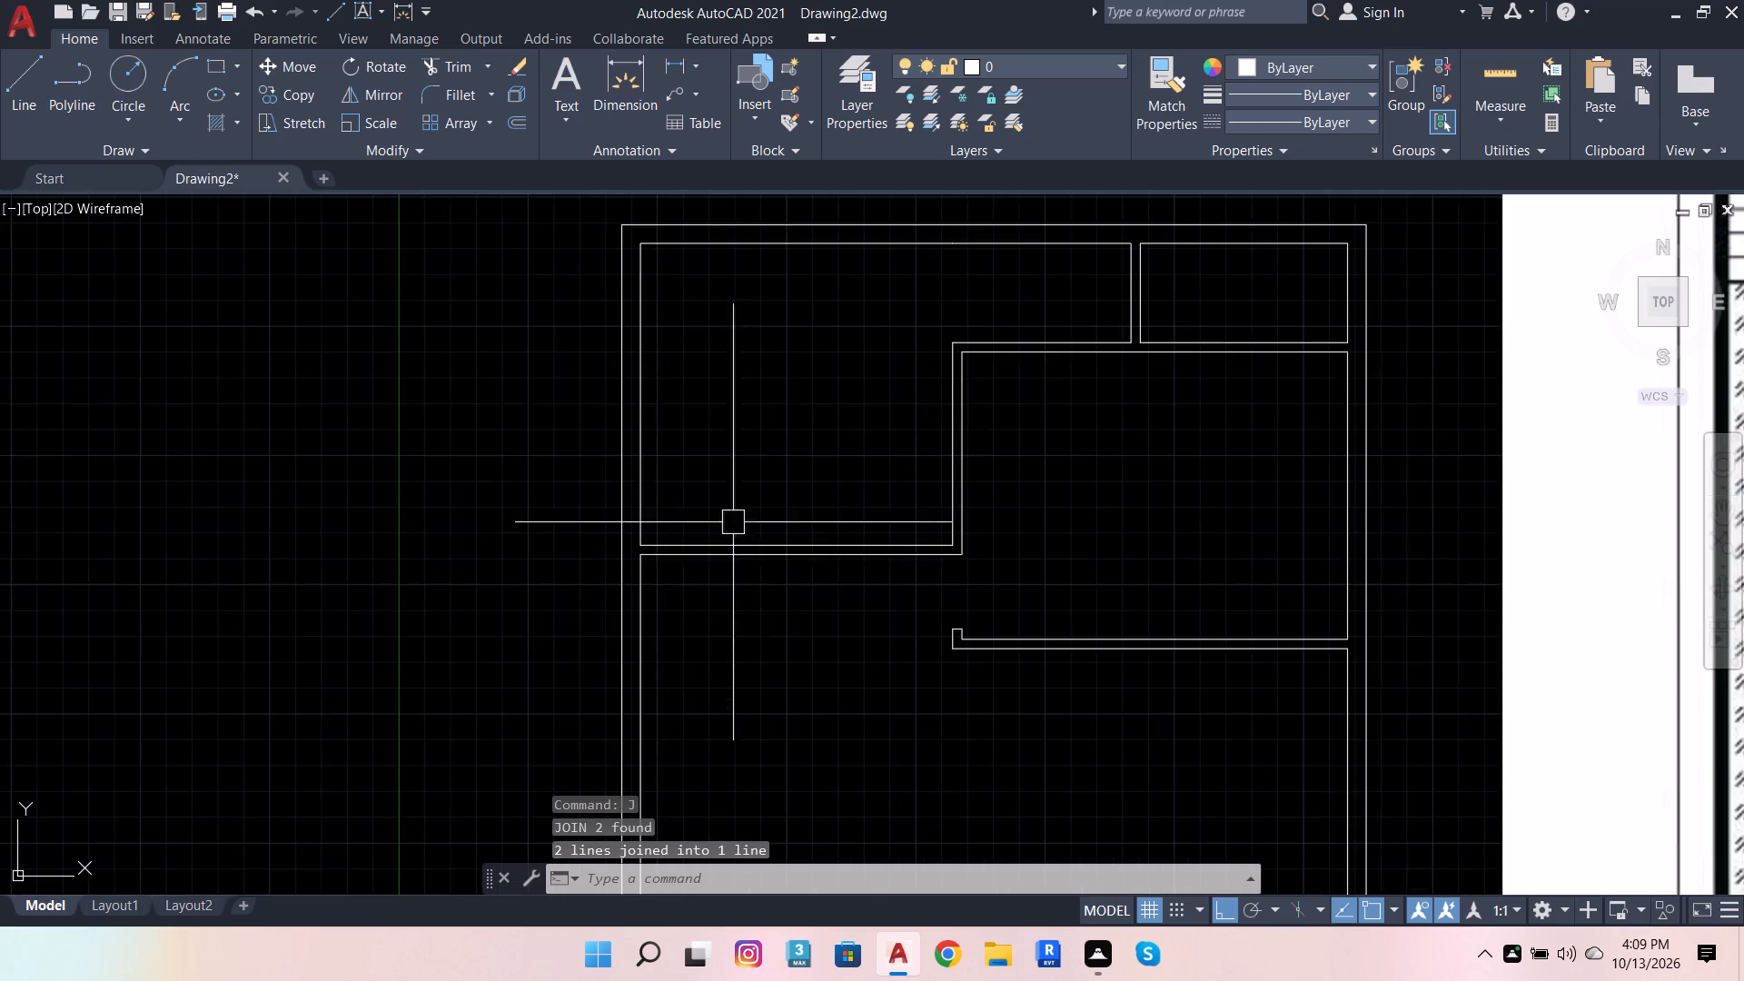
Offset the lower line of the left horizontal partition 4' downward to set the toilet's depth.
scroll(970, 609, up, 1)
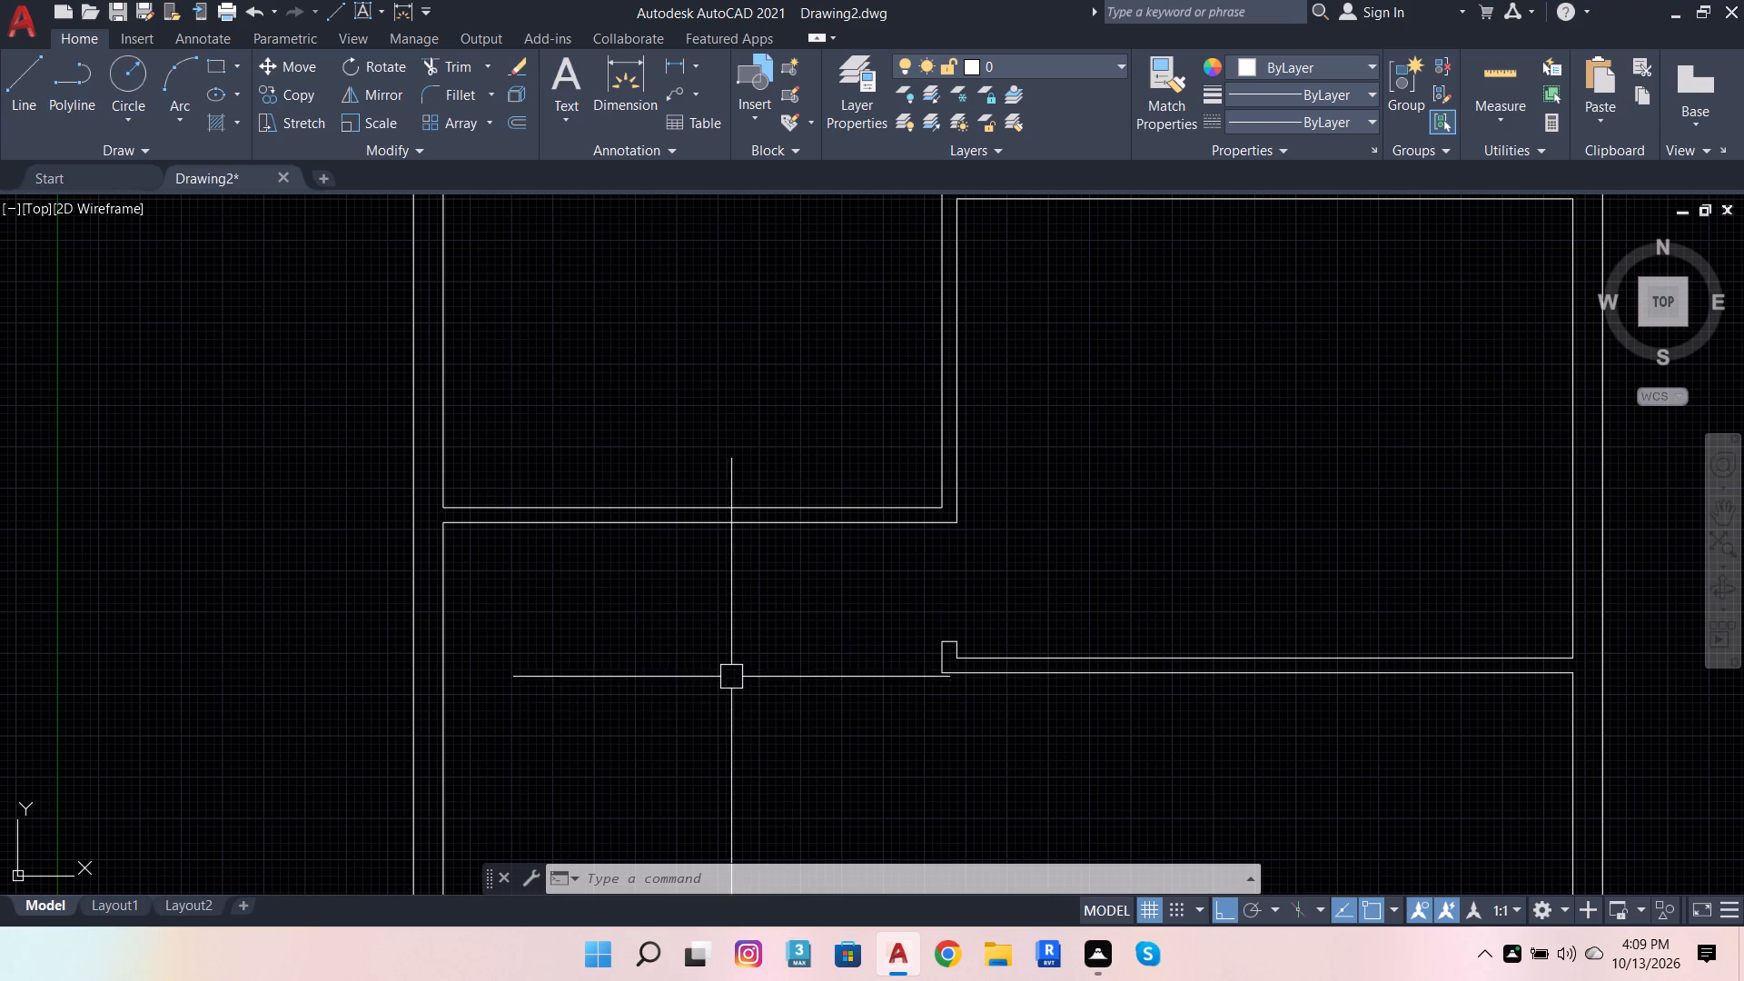
scroll(966, 576, down, 2)
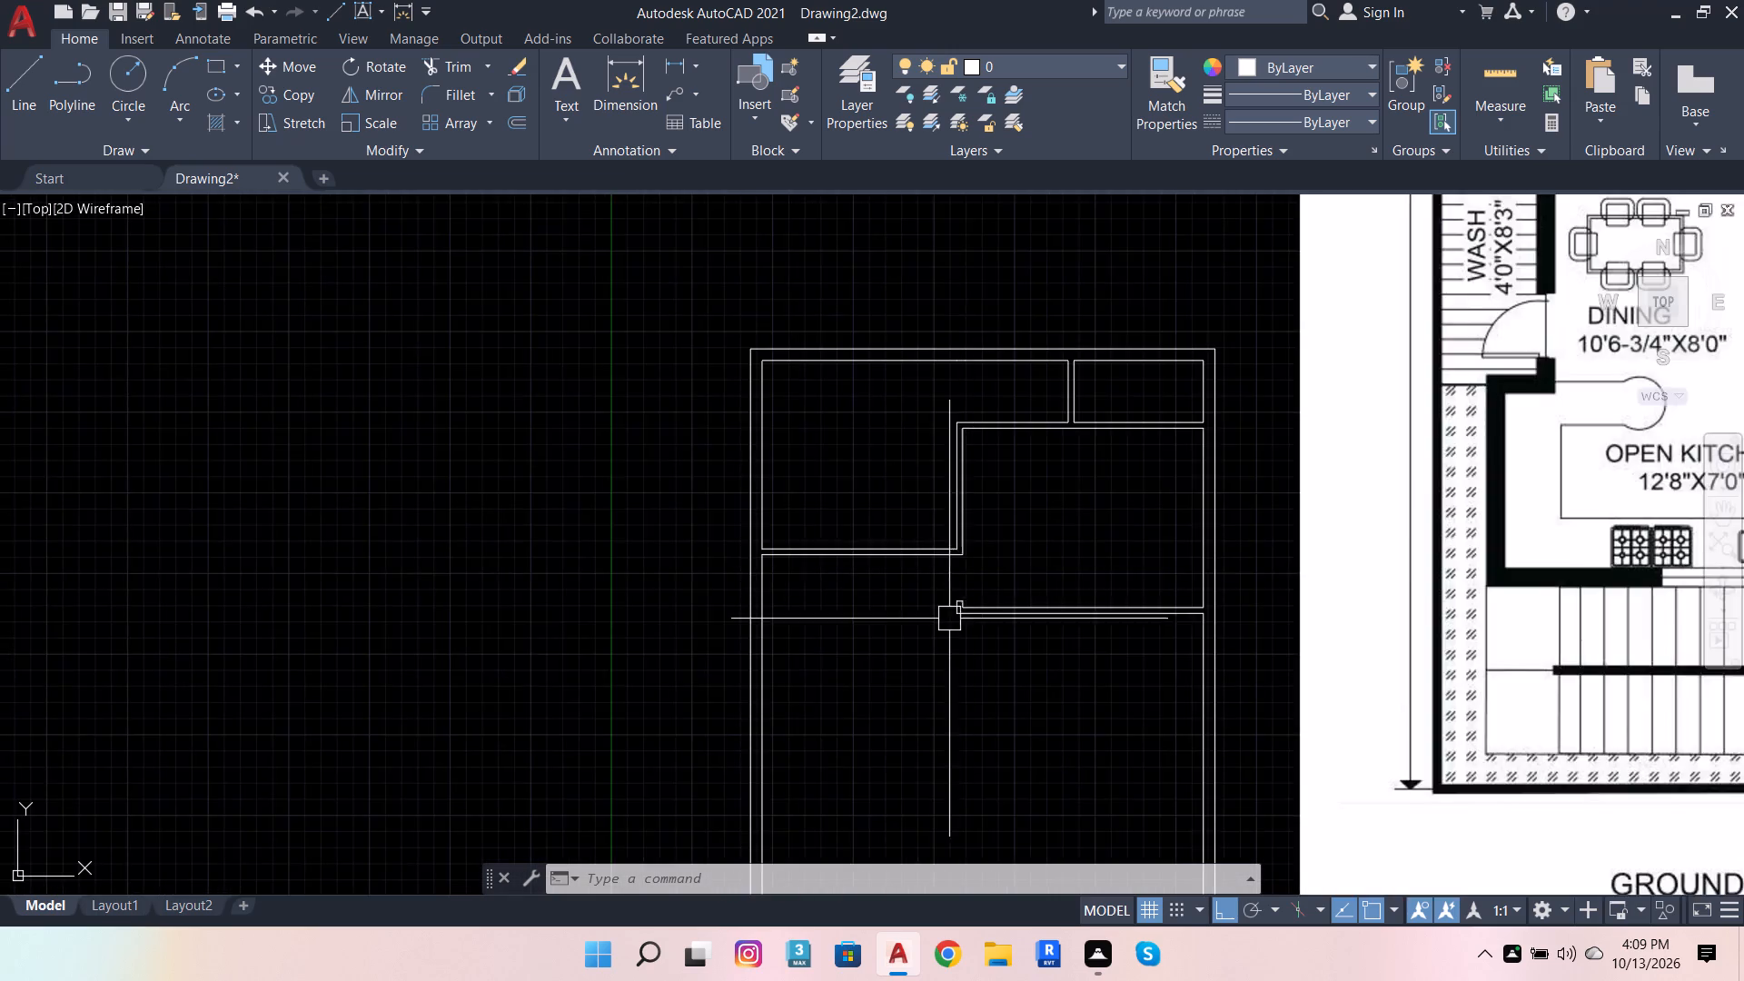
scroll(946, 620, up, 2)
click(823, 450)
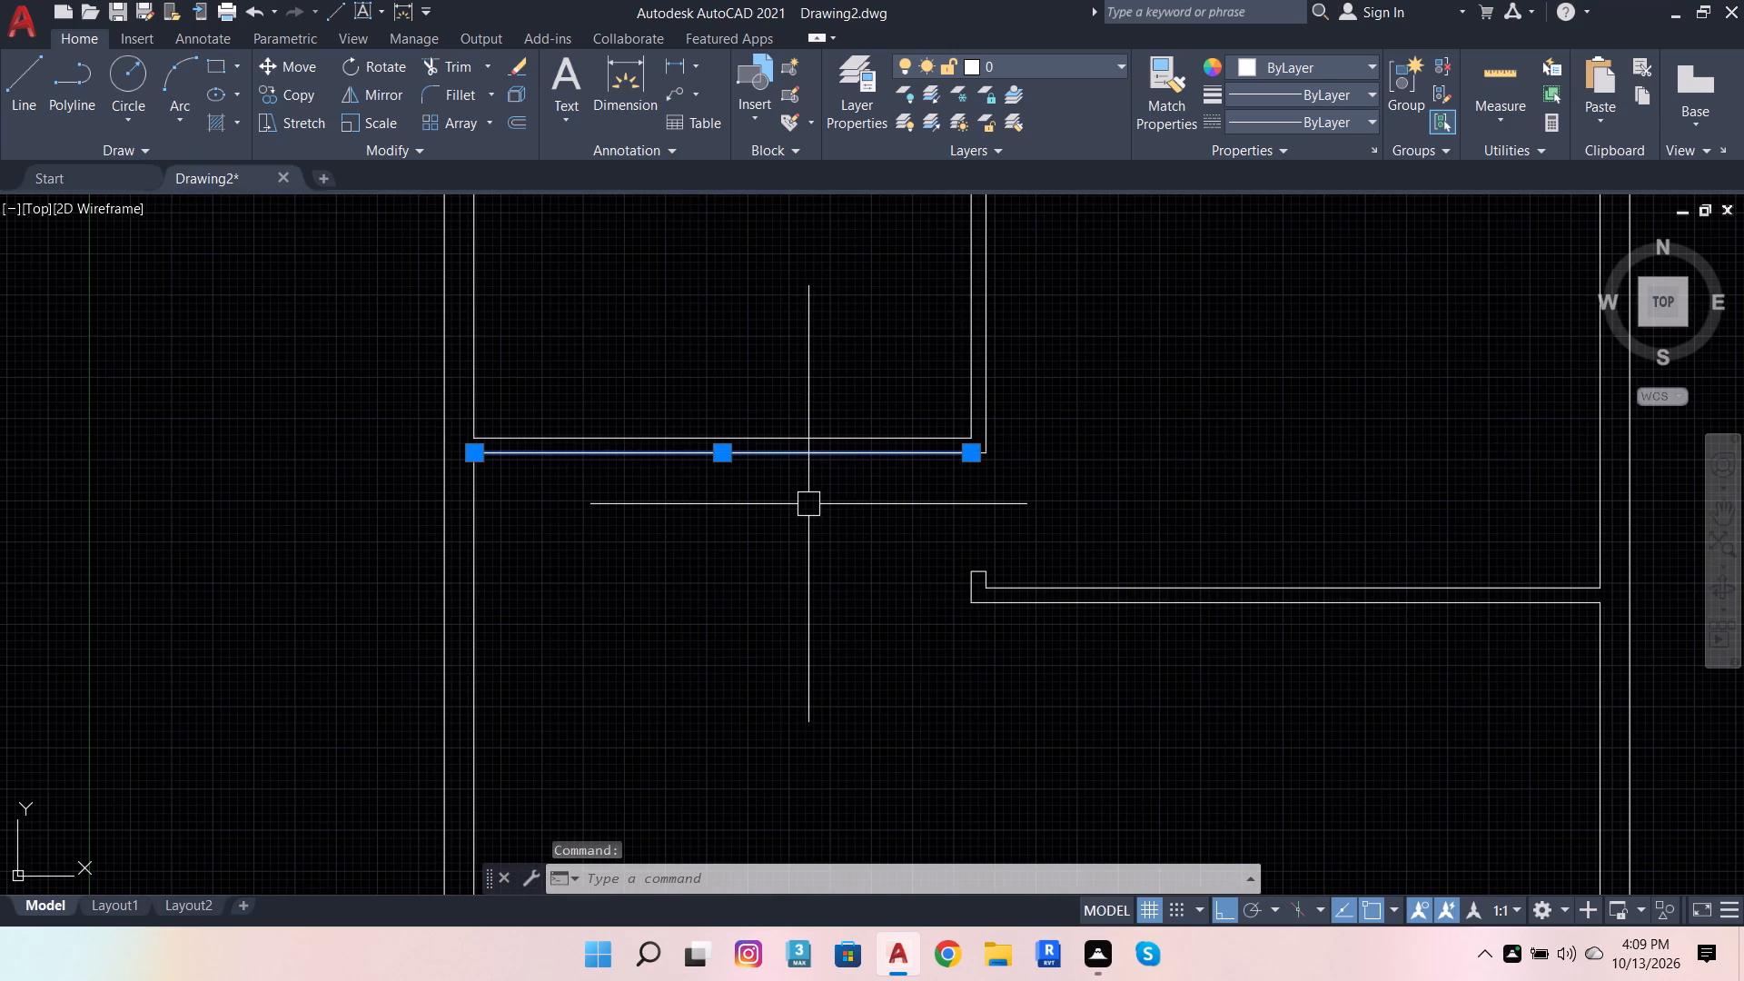
key(o)
key(Return)
click(902, 458)
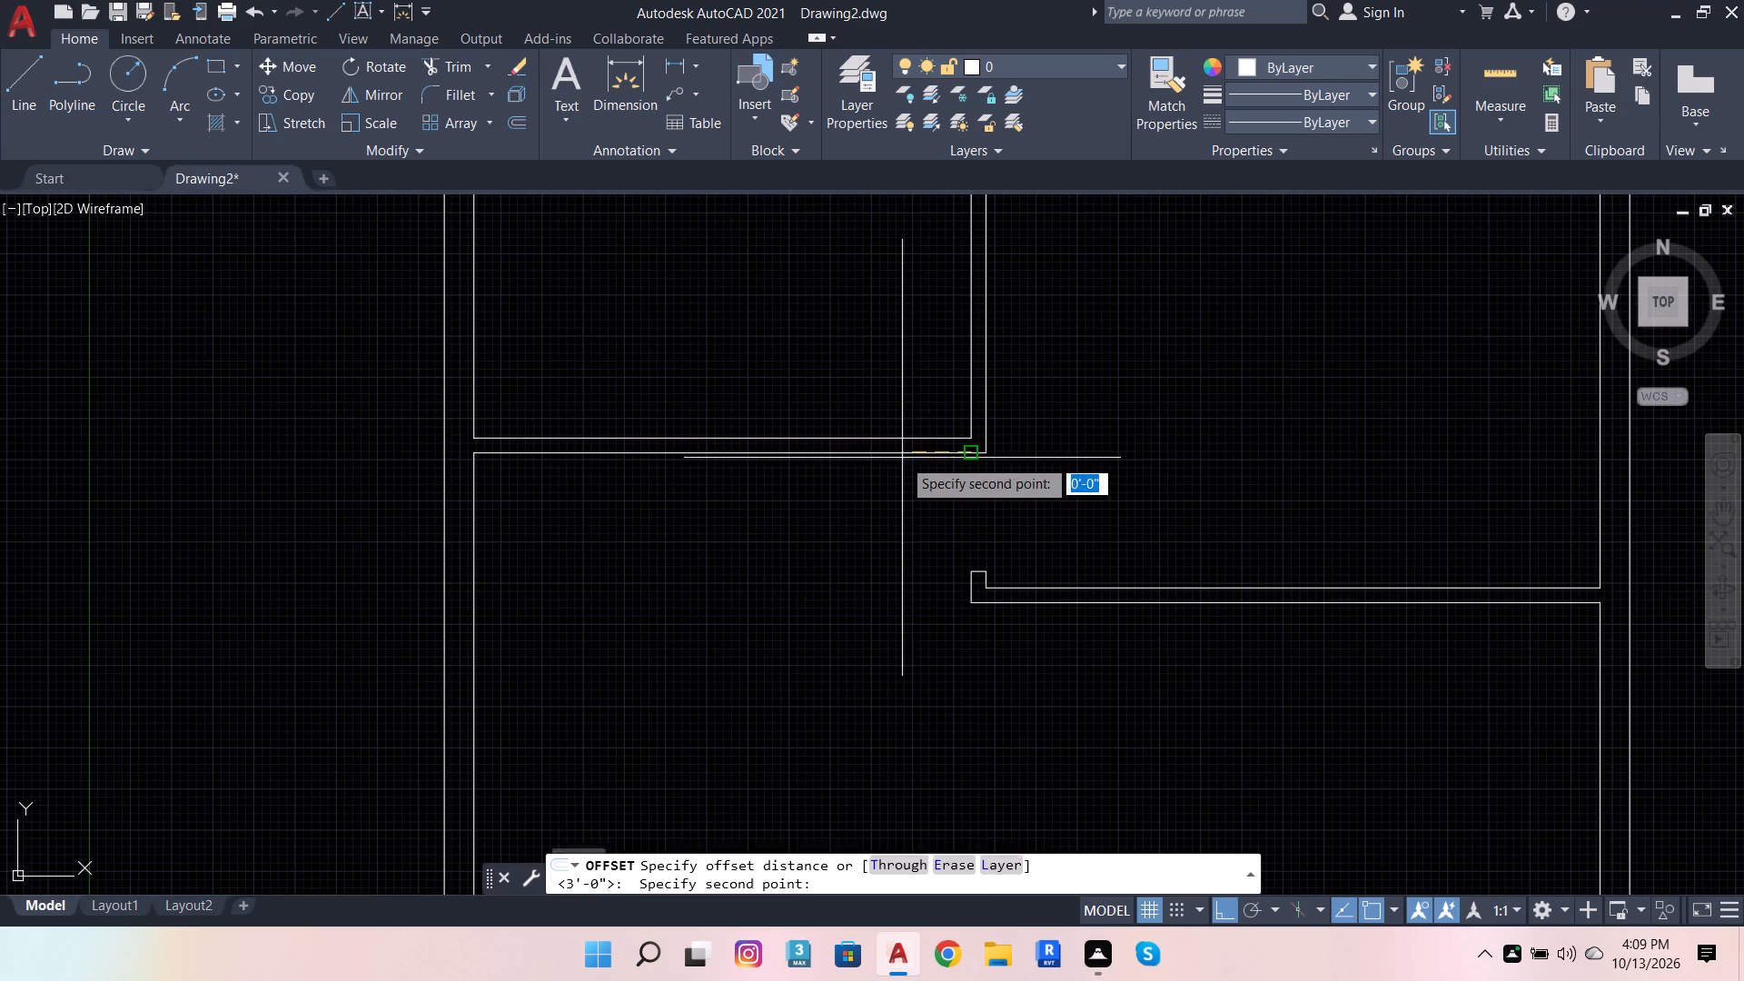
text(4')
key(Return)
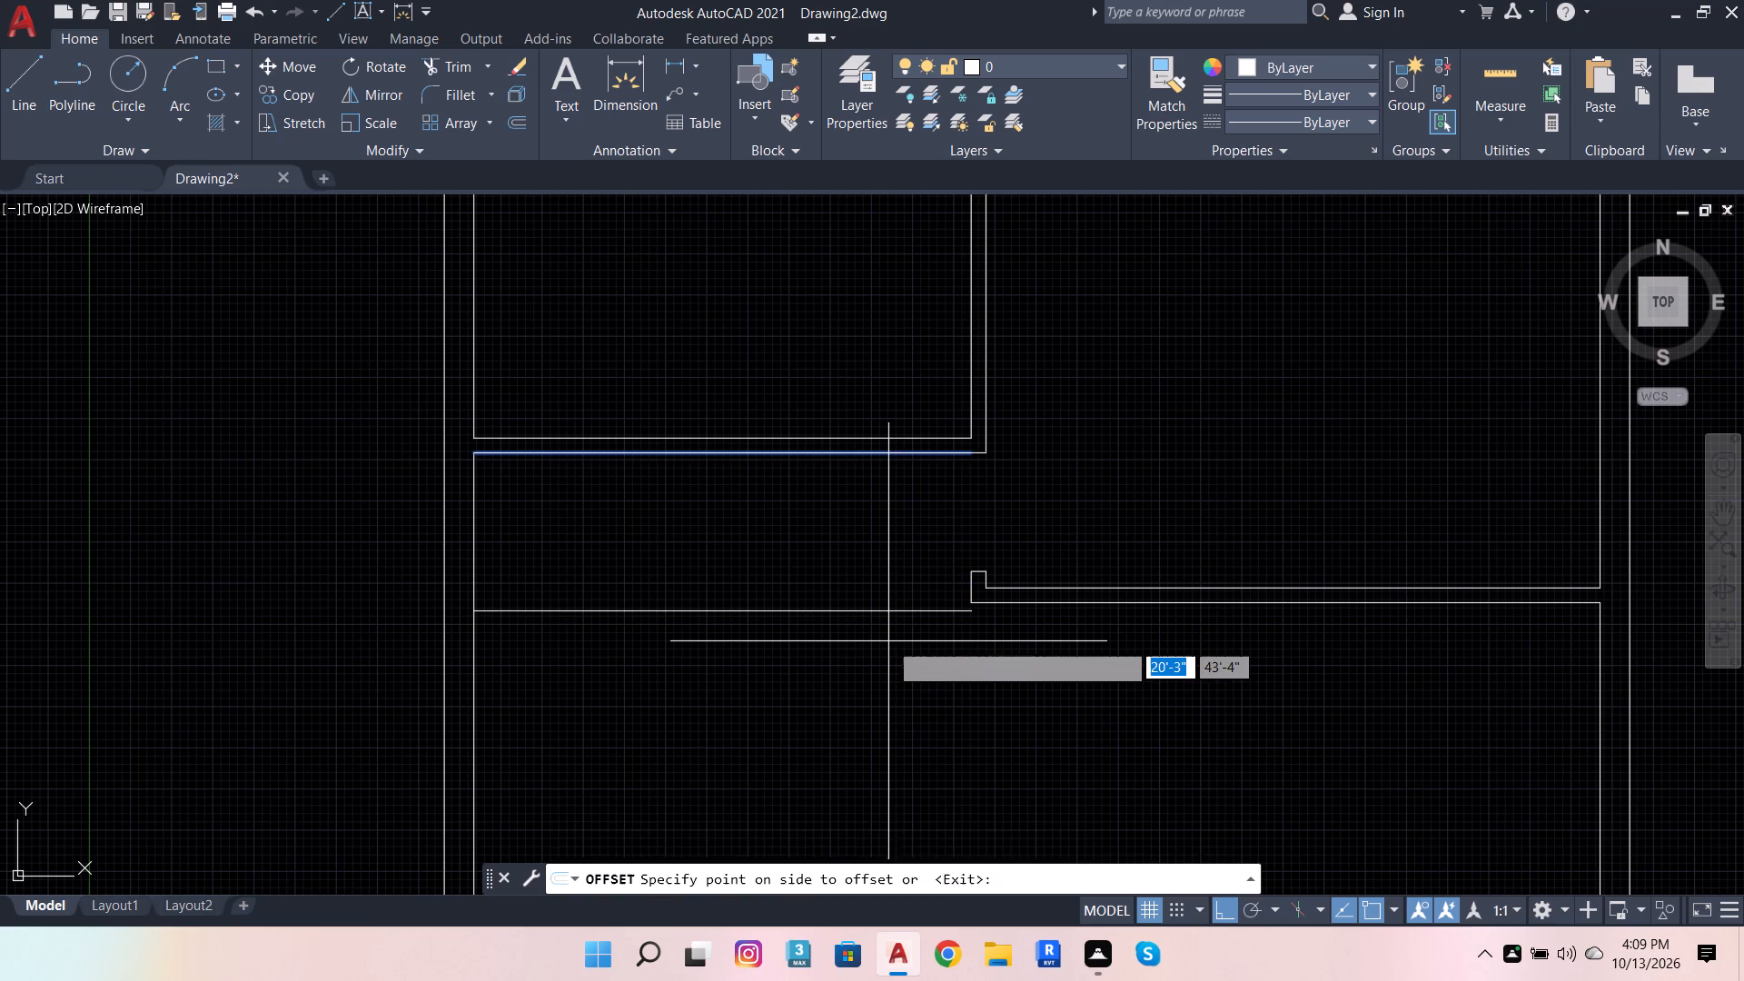
click(888, 641)
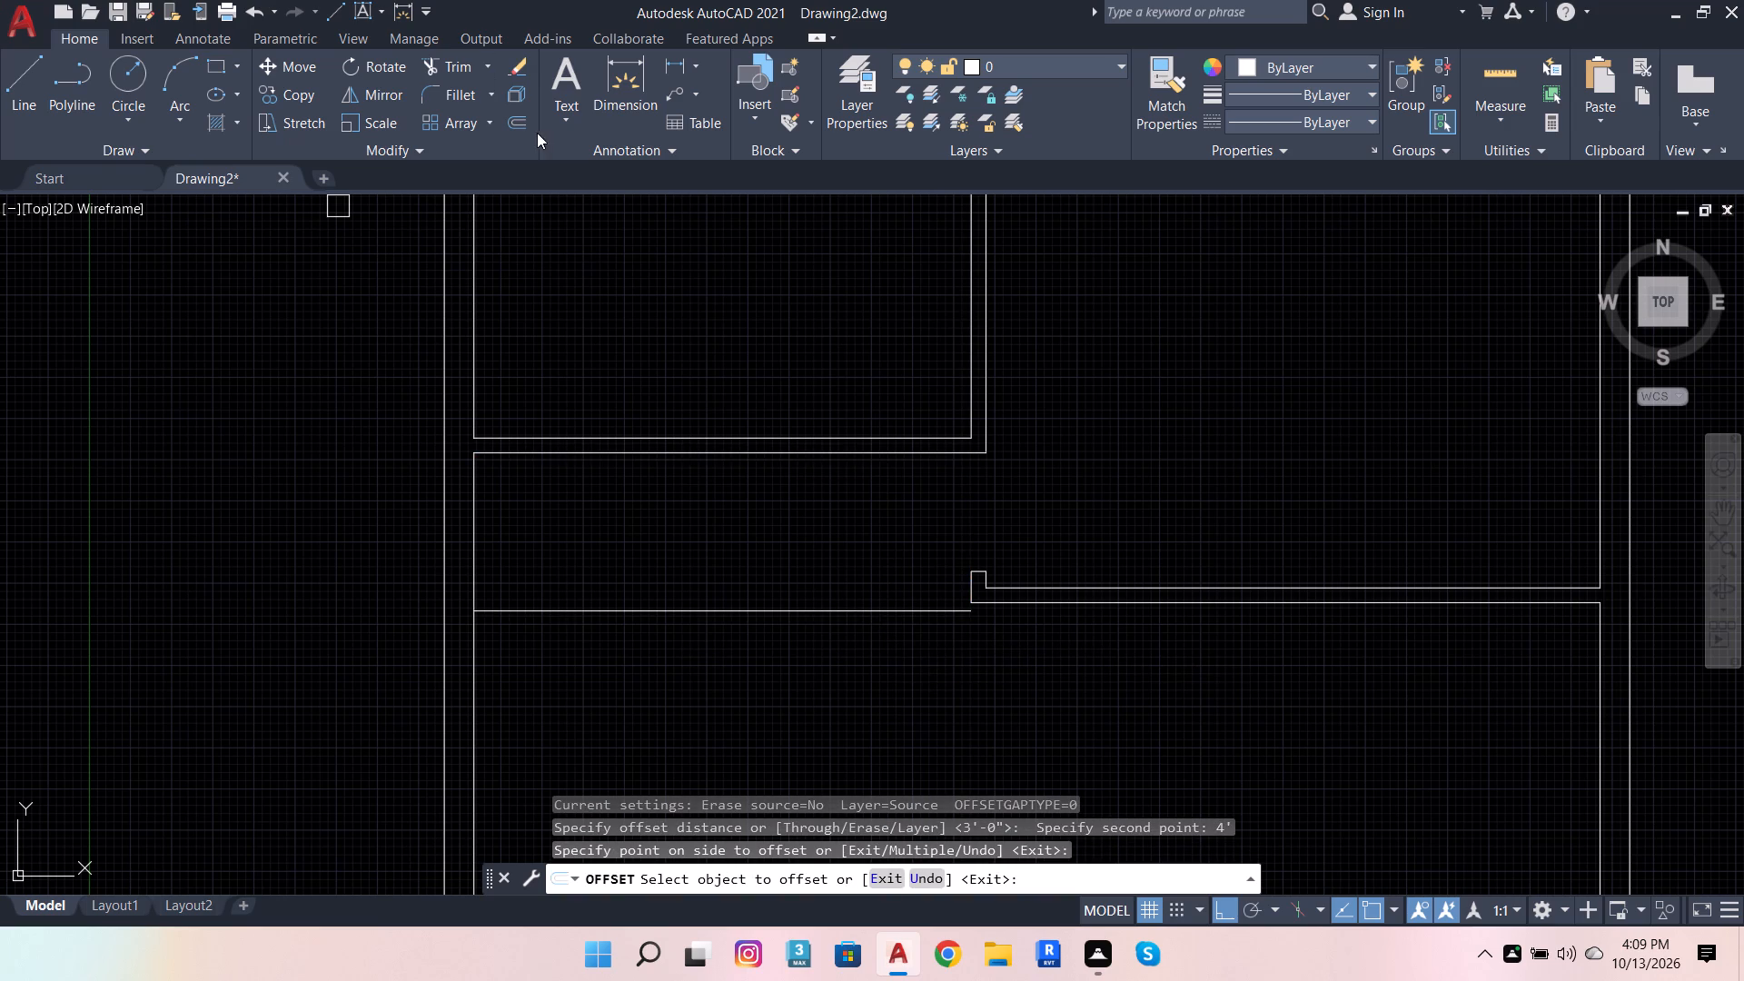
Offset the toilet's new bottom line 4.5" downward to form the partition thickness.
click(504, 118)
click(511, 616)
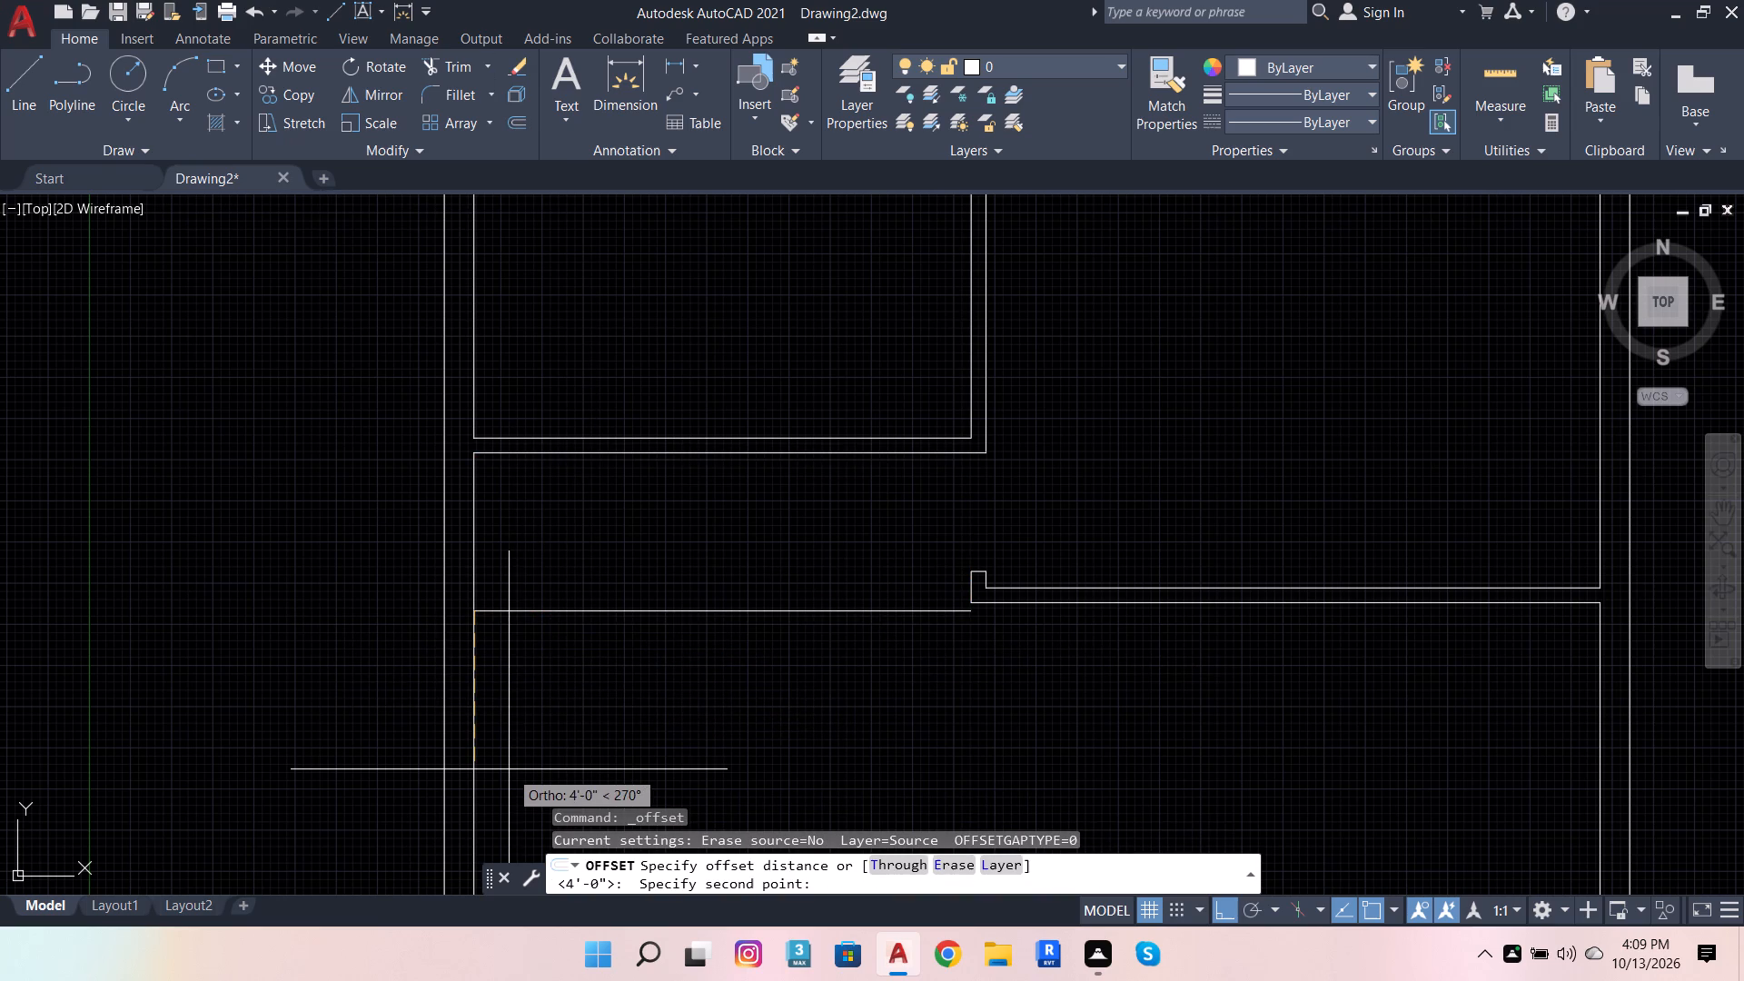
text(4.5)
key(Return)
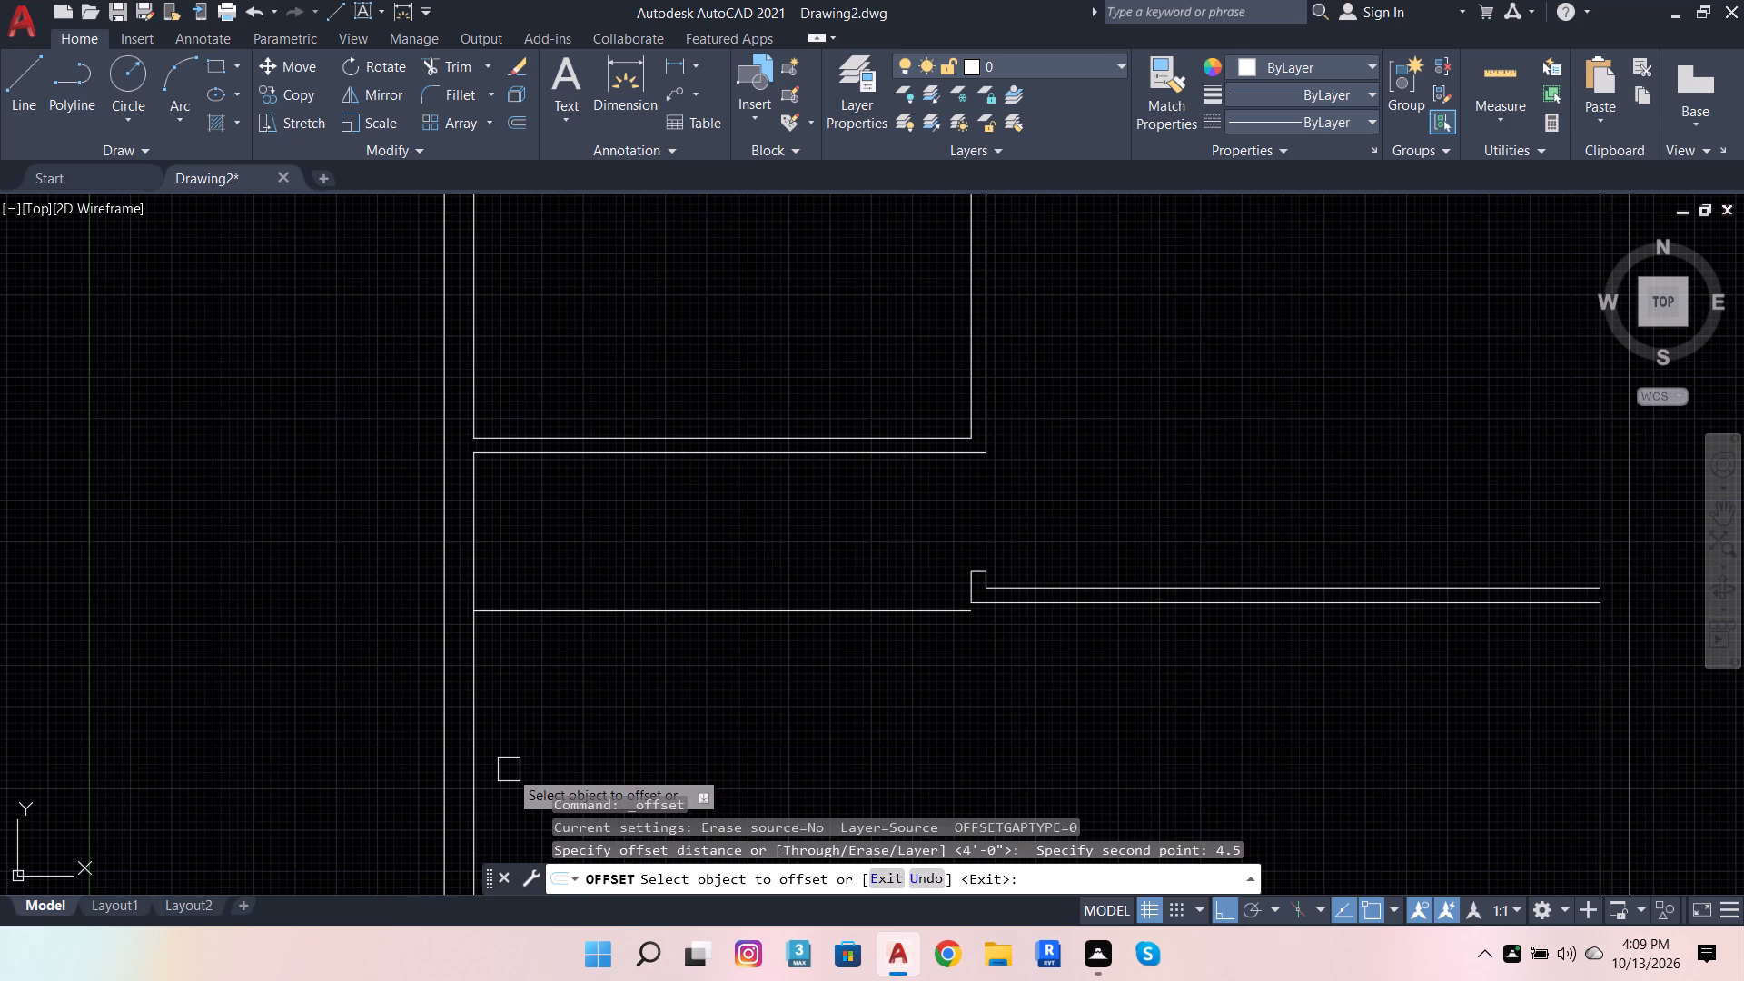
click(709, 604)
click(706, 739)
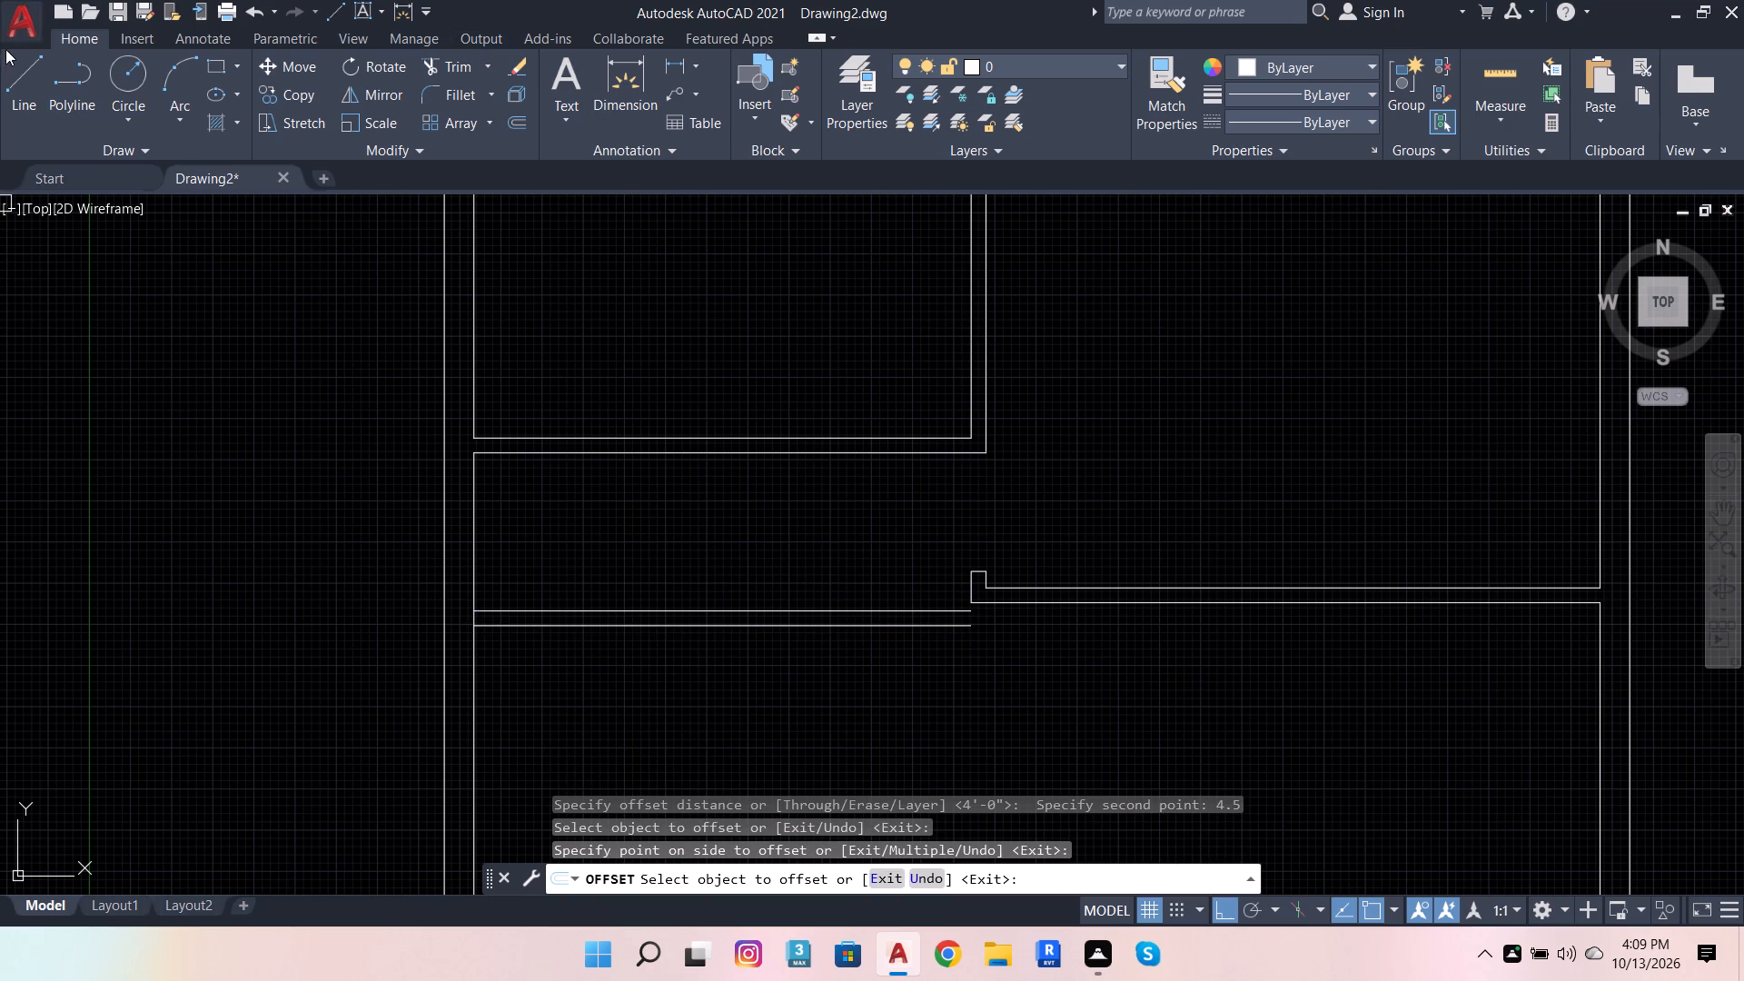
Trim the left inner wall line between the two lines of the toilet's bottom partition.
click(434, 62)
scroll(531, 633, up, 1)
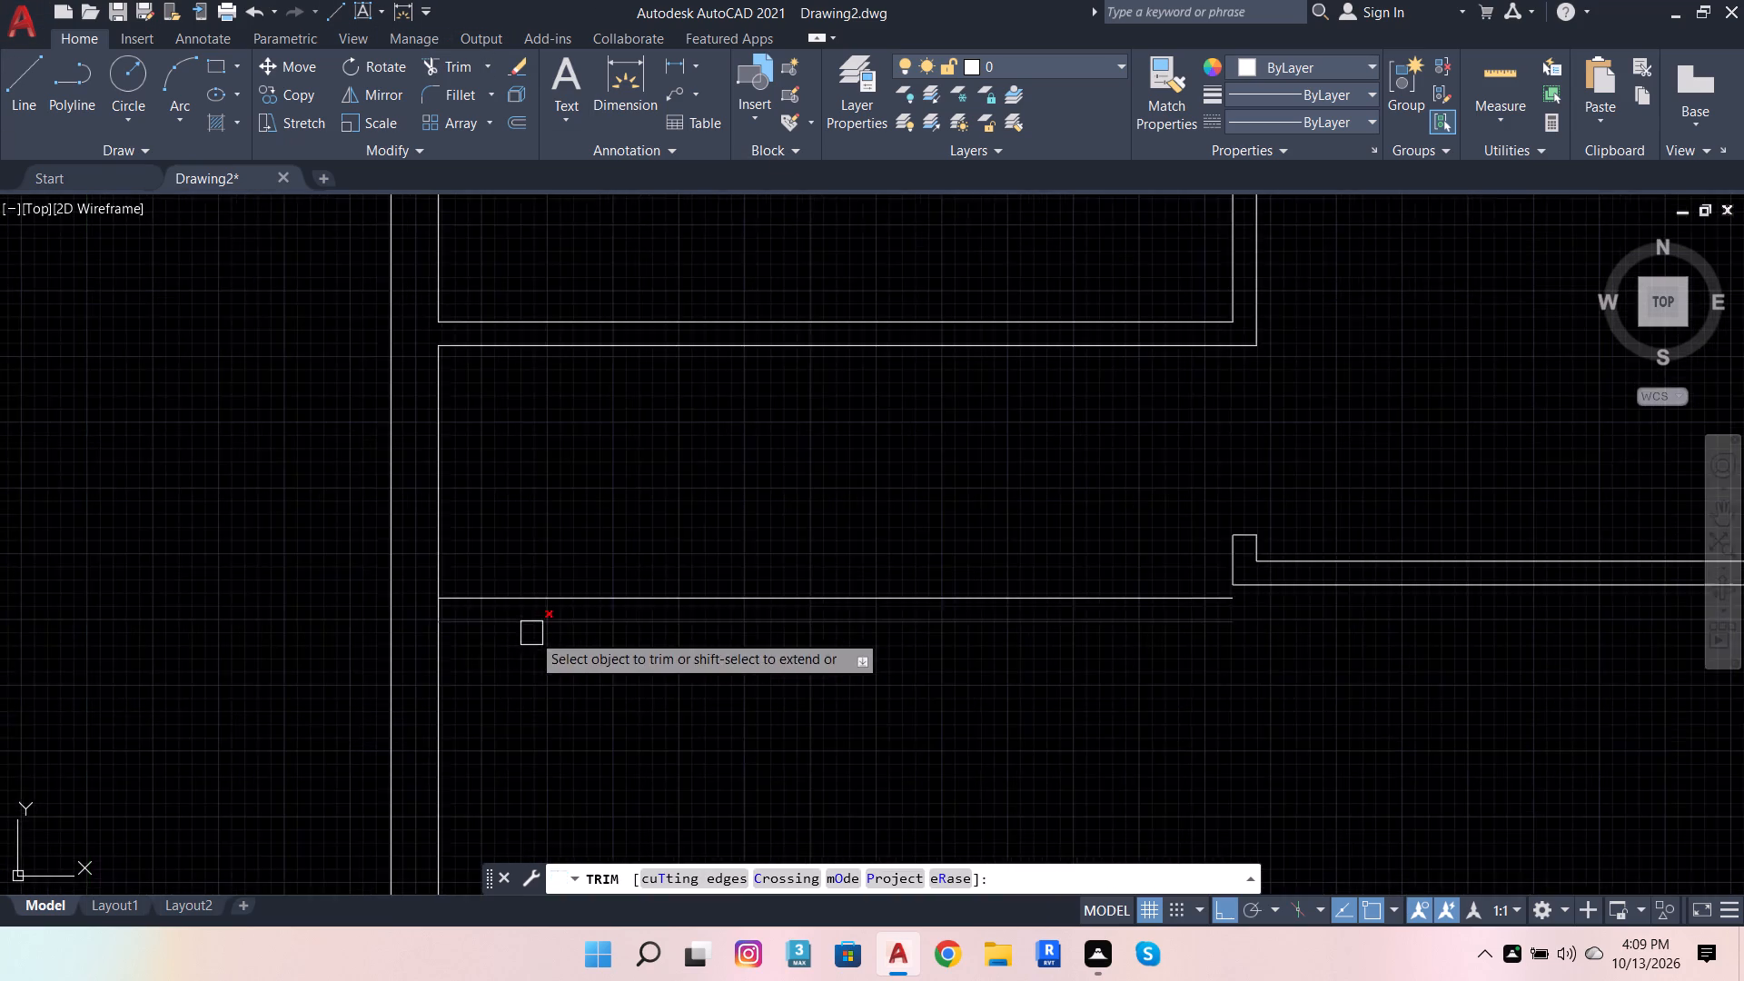
scroll(530, 633, up, 3)
click(456, 592)
click(663, 542)
scroll(641, 569, down, 5)
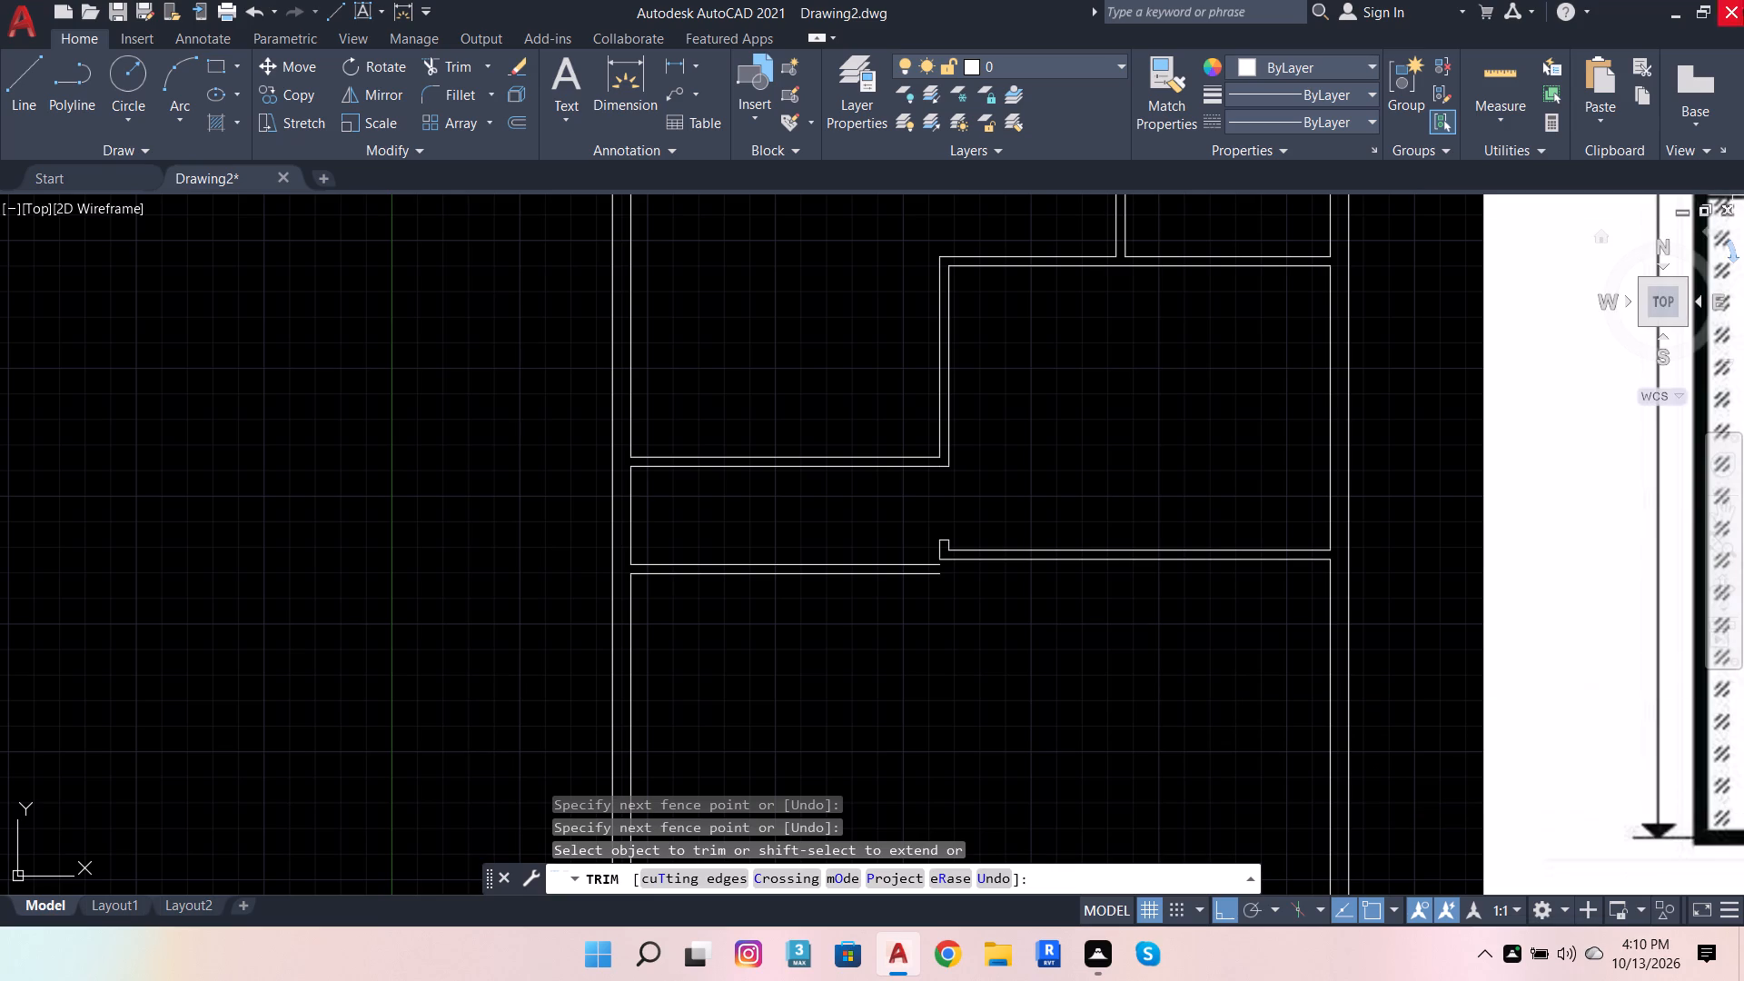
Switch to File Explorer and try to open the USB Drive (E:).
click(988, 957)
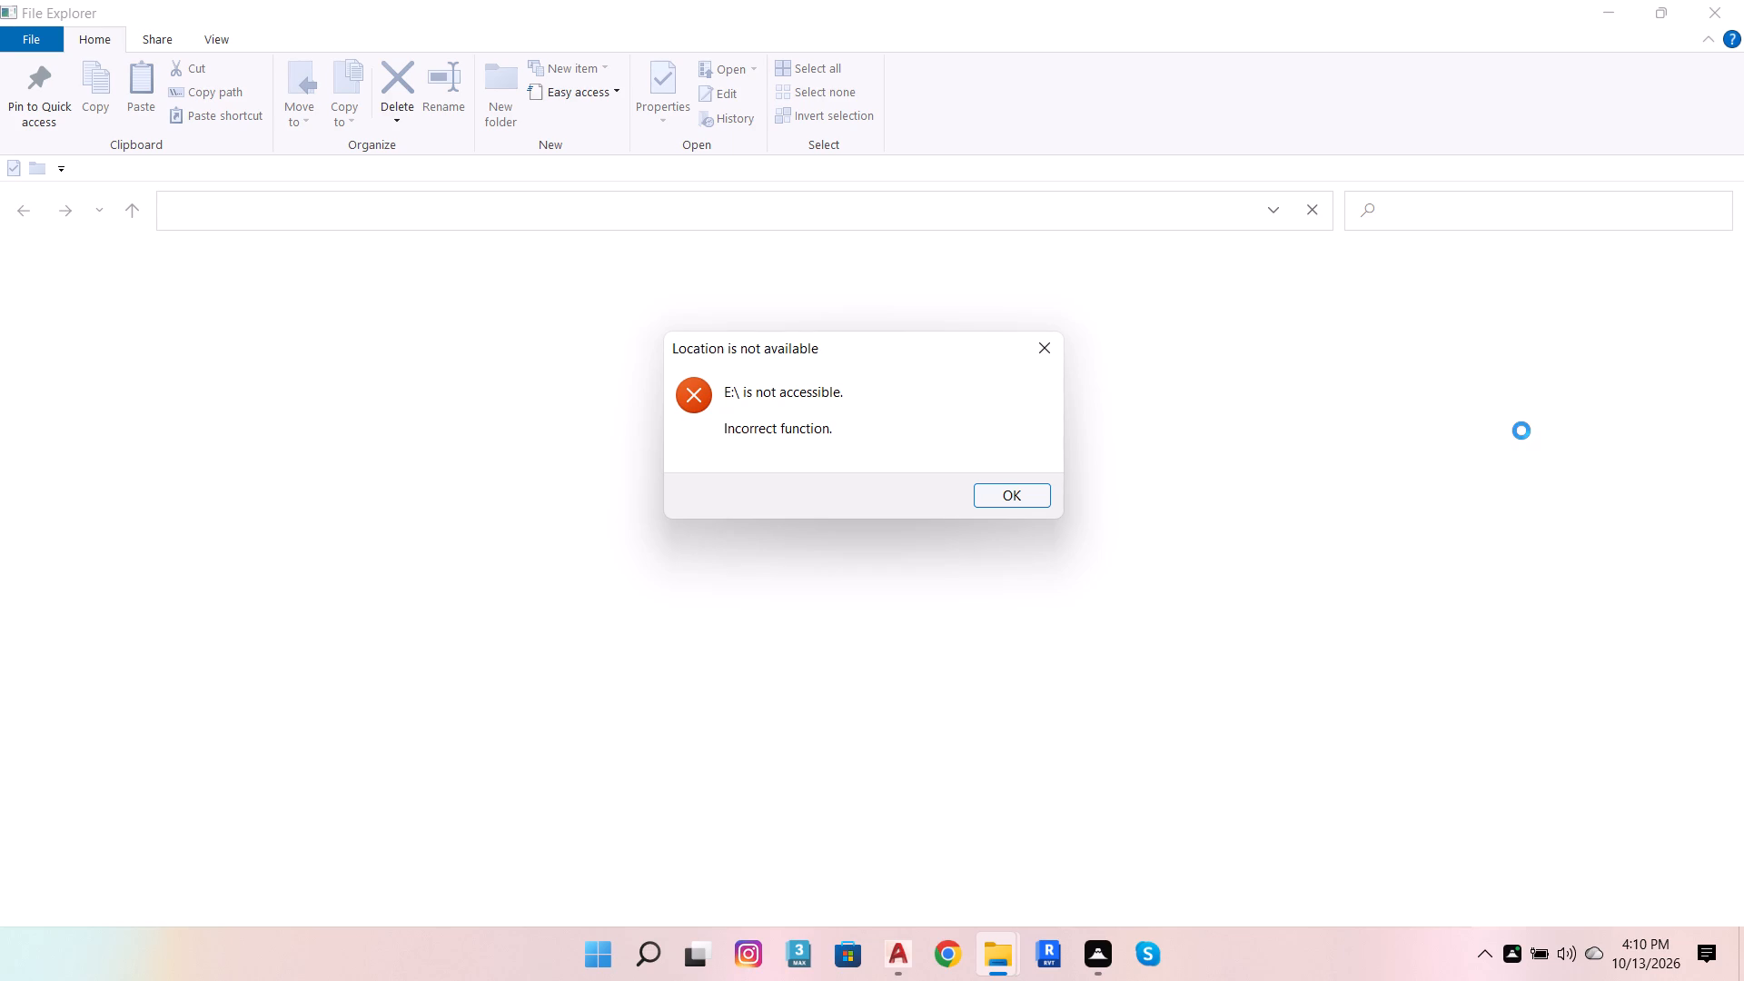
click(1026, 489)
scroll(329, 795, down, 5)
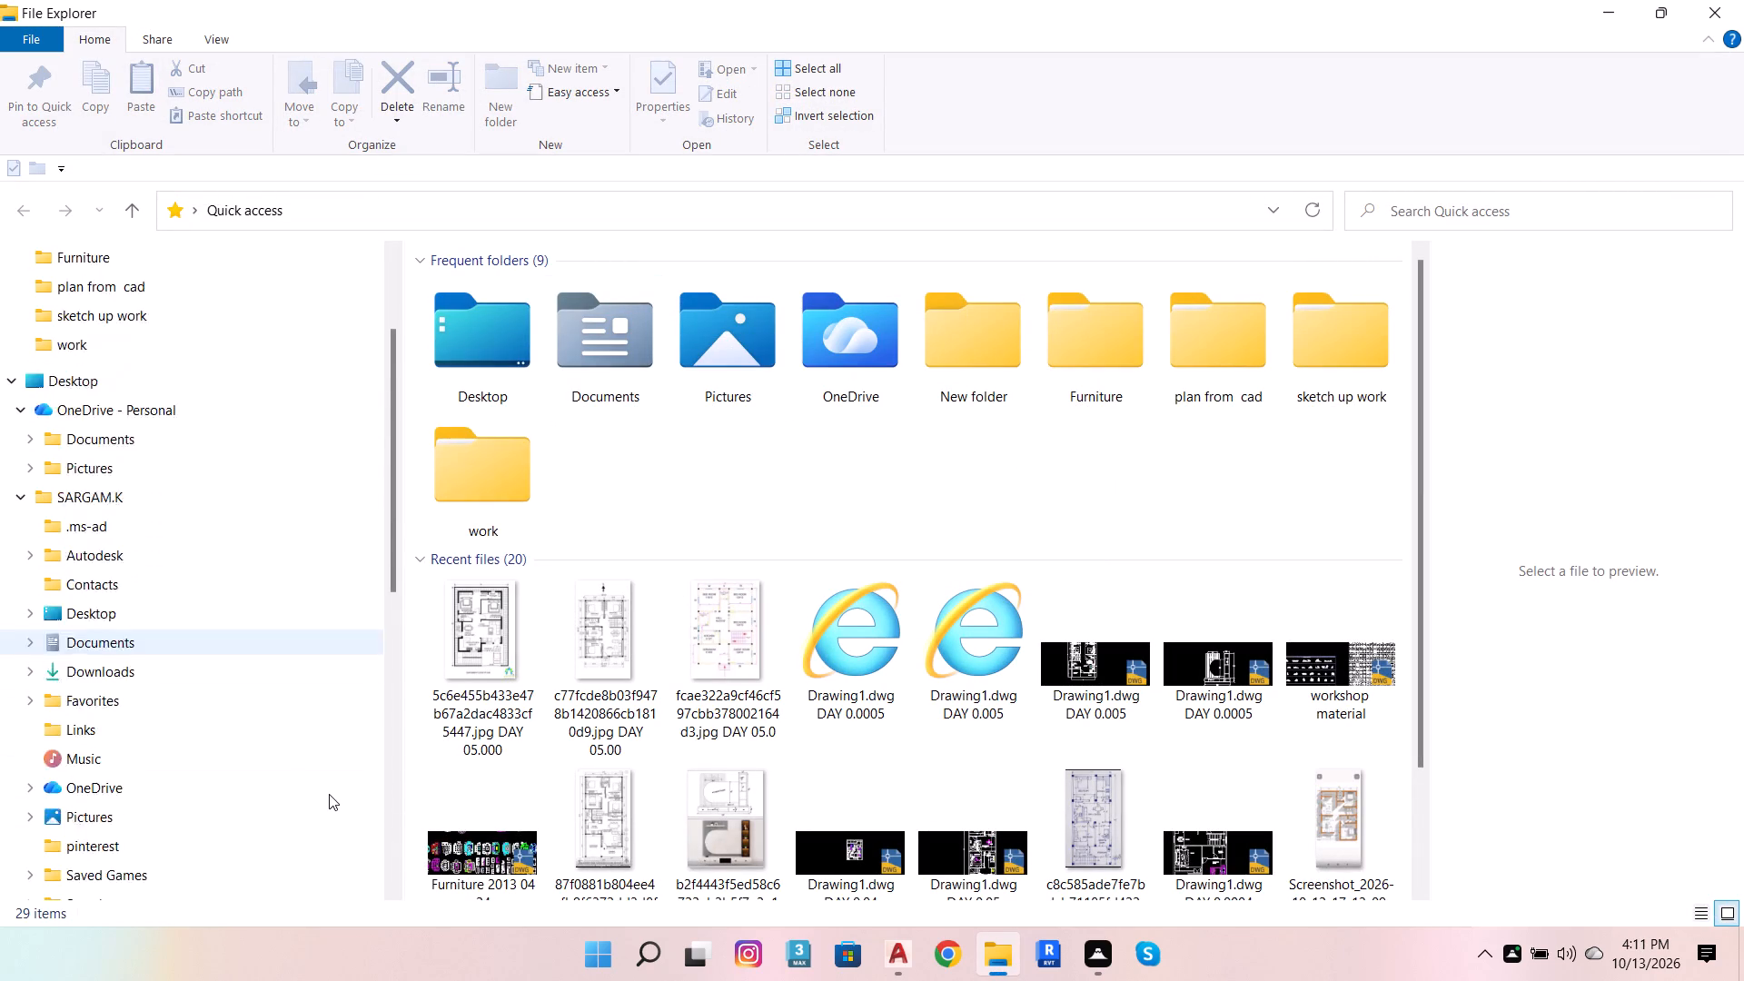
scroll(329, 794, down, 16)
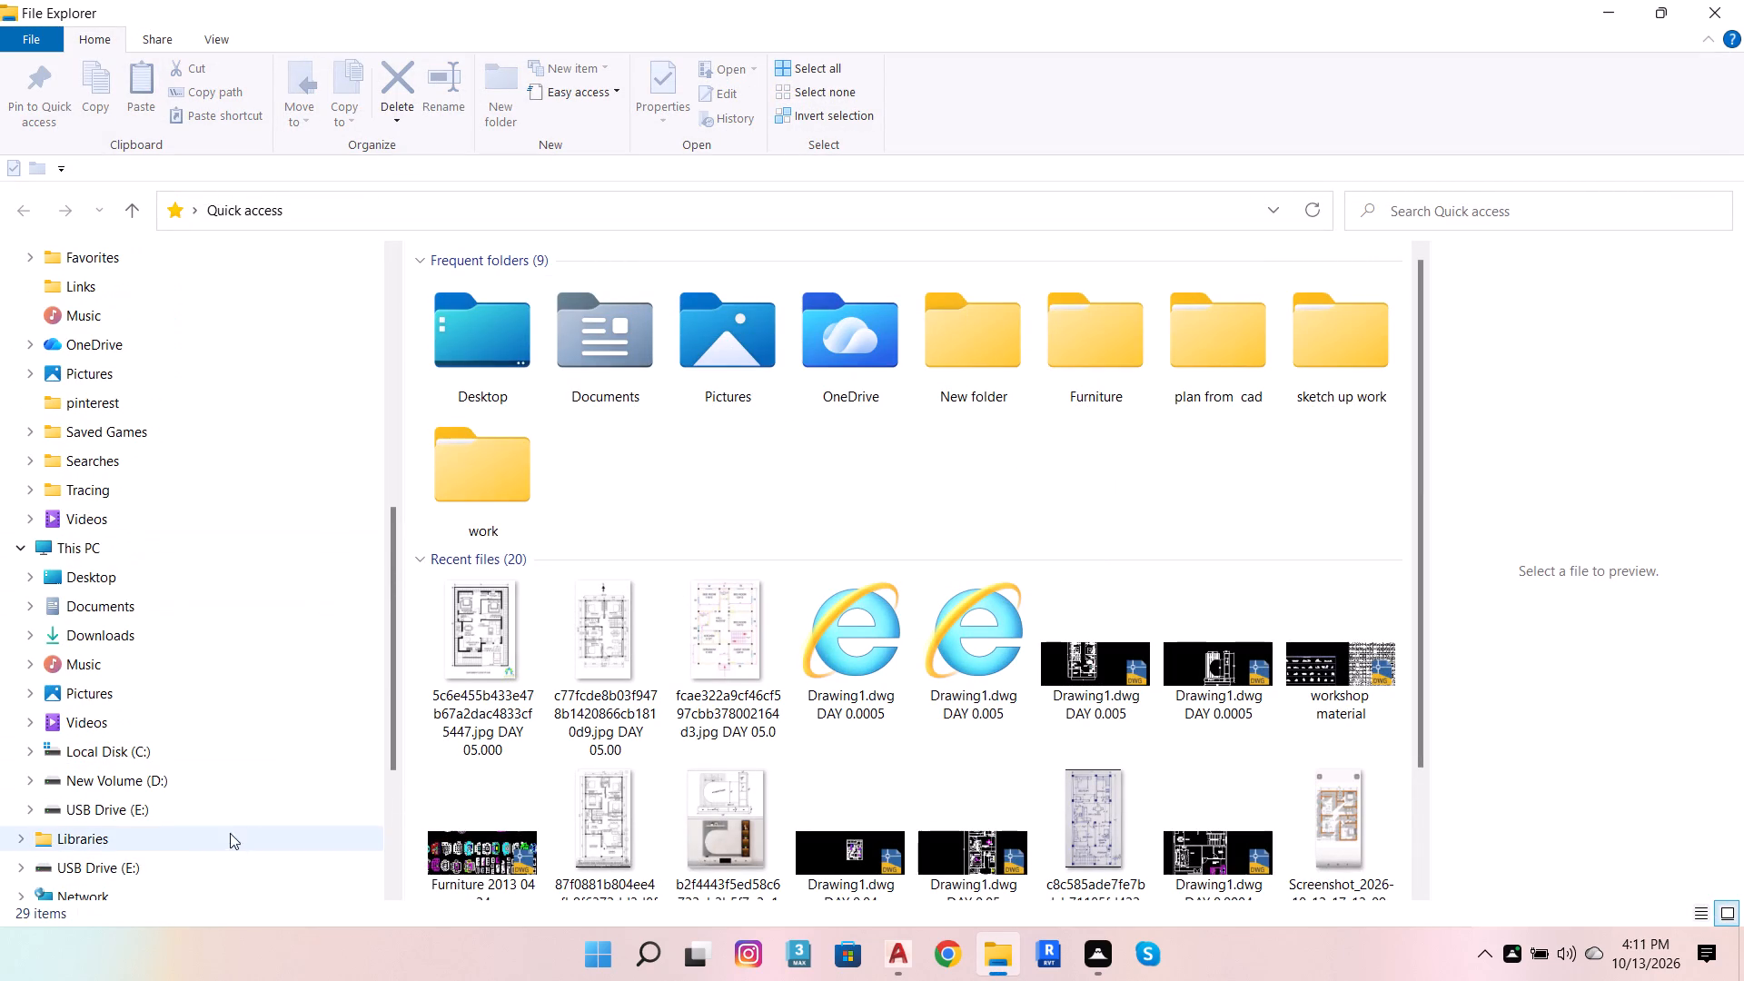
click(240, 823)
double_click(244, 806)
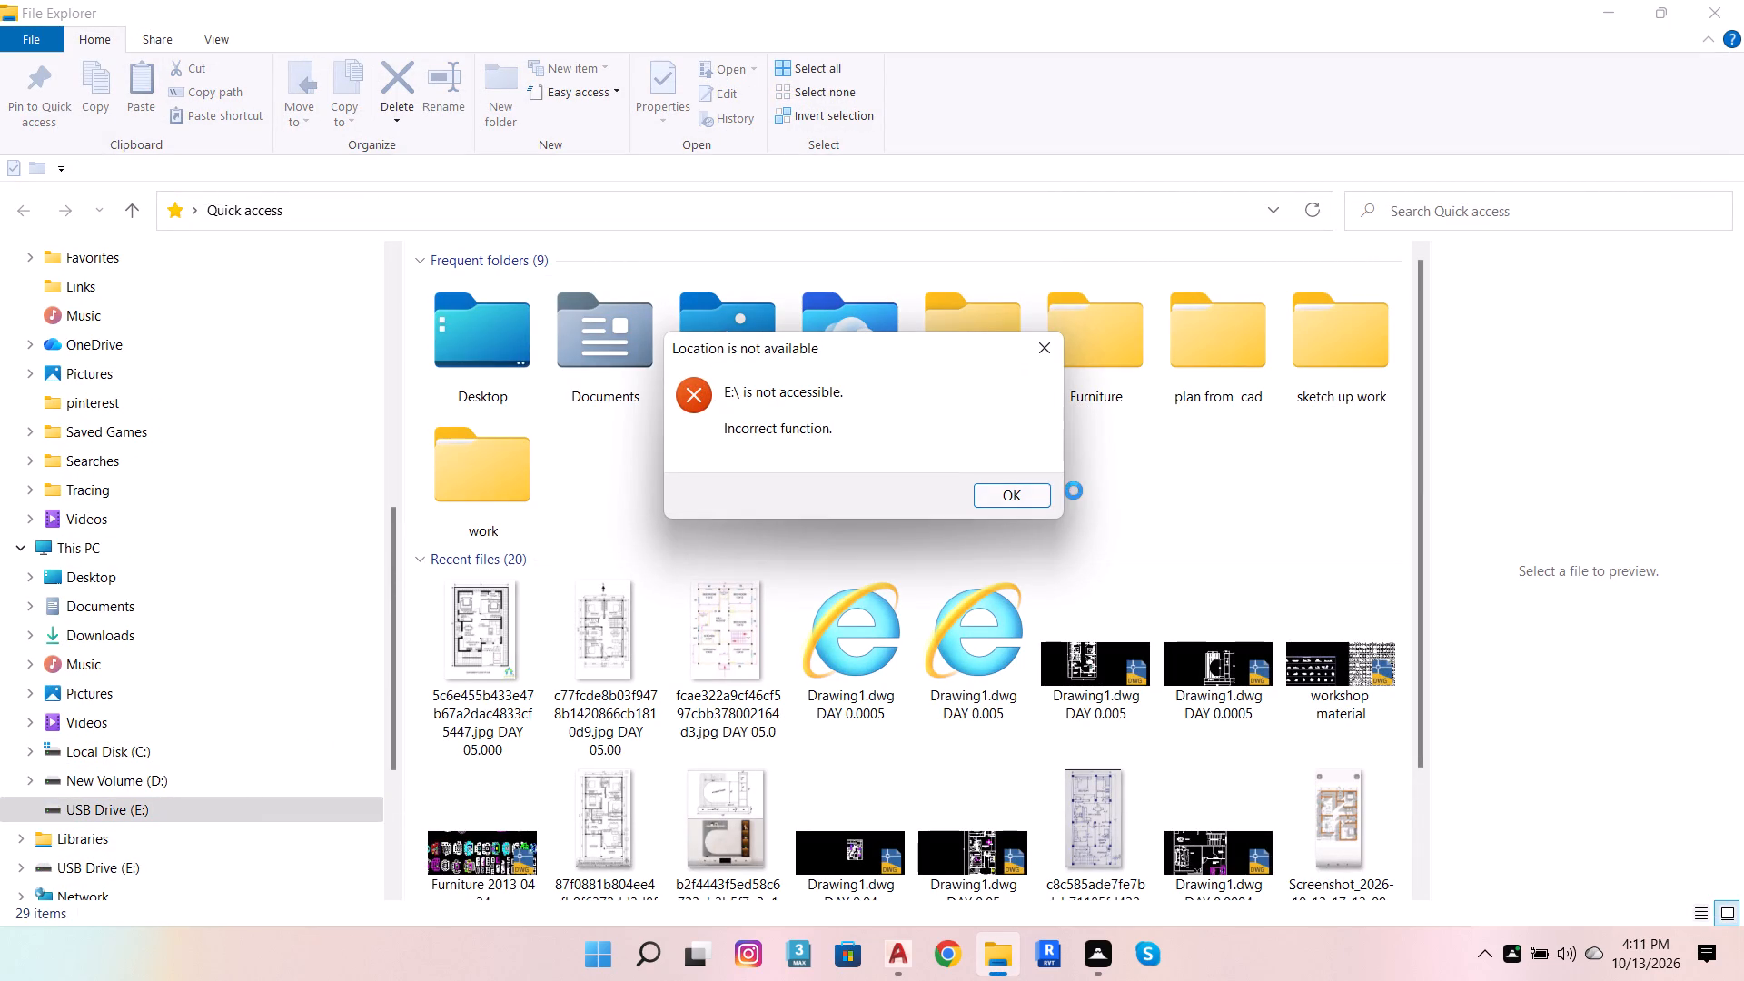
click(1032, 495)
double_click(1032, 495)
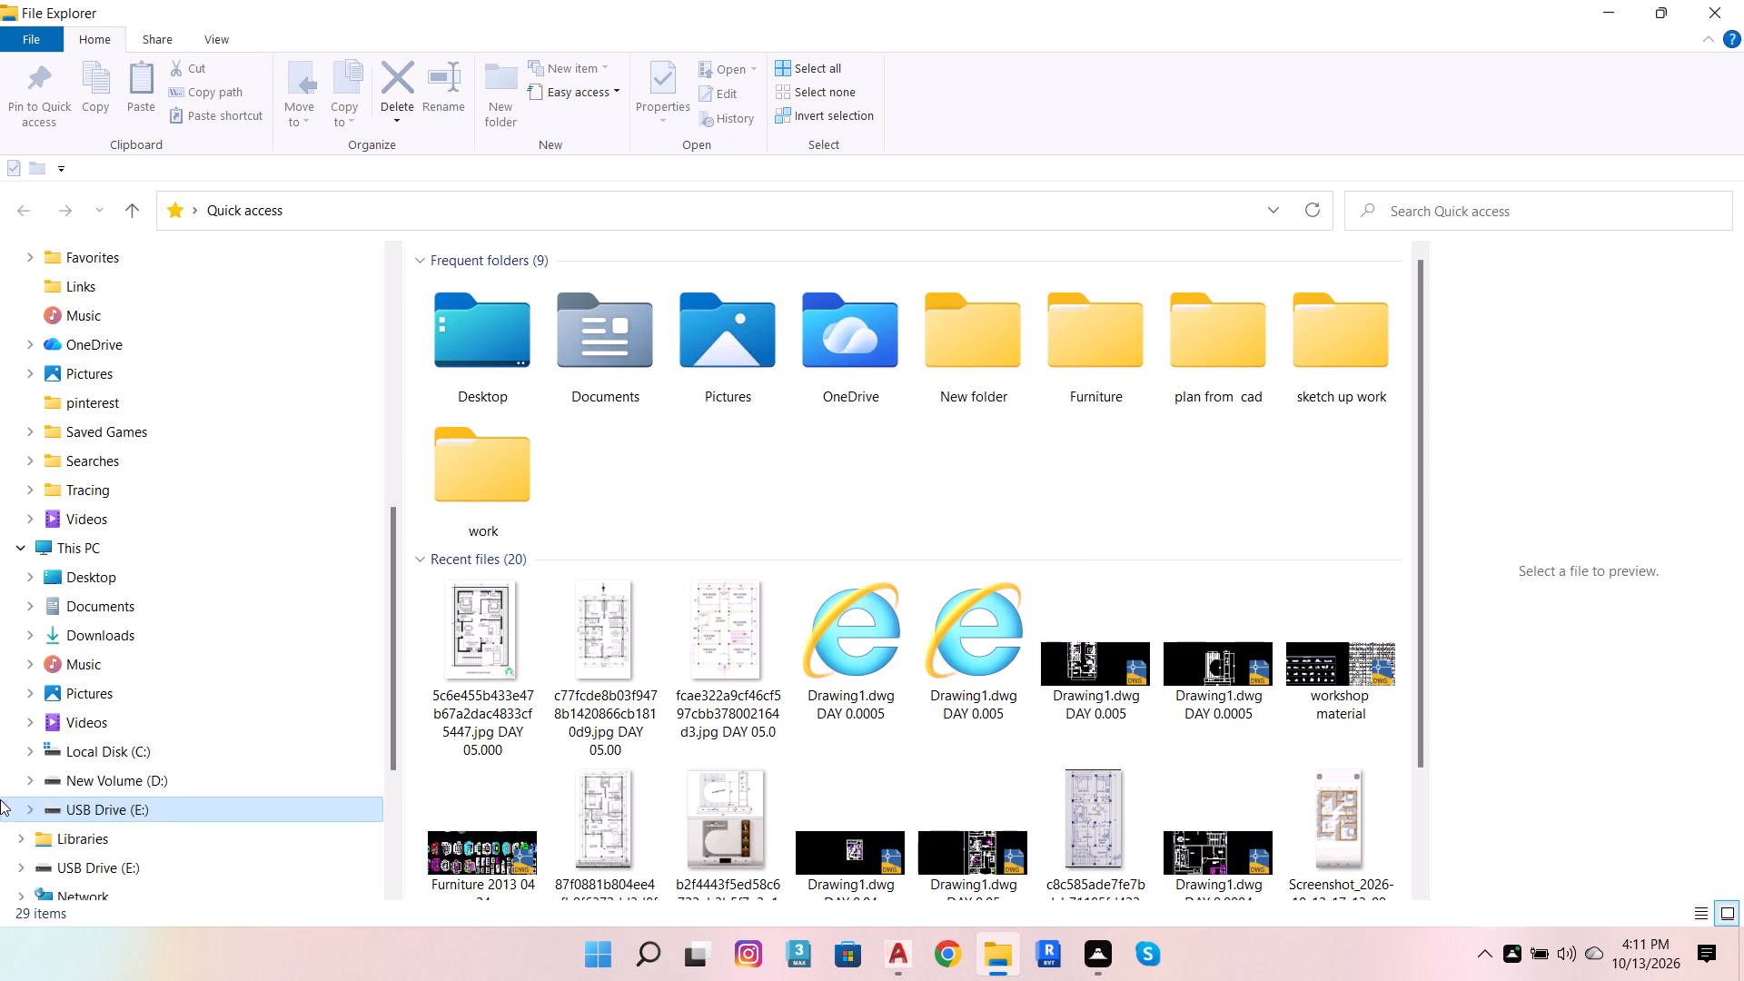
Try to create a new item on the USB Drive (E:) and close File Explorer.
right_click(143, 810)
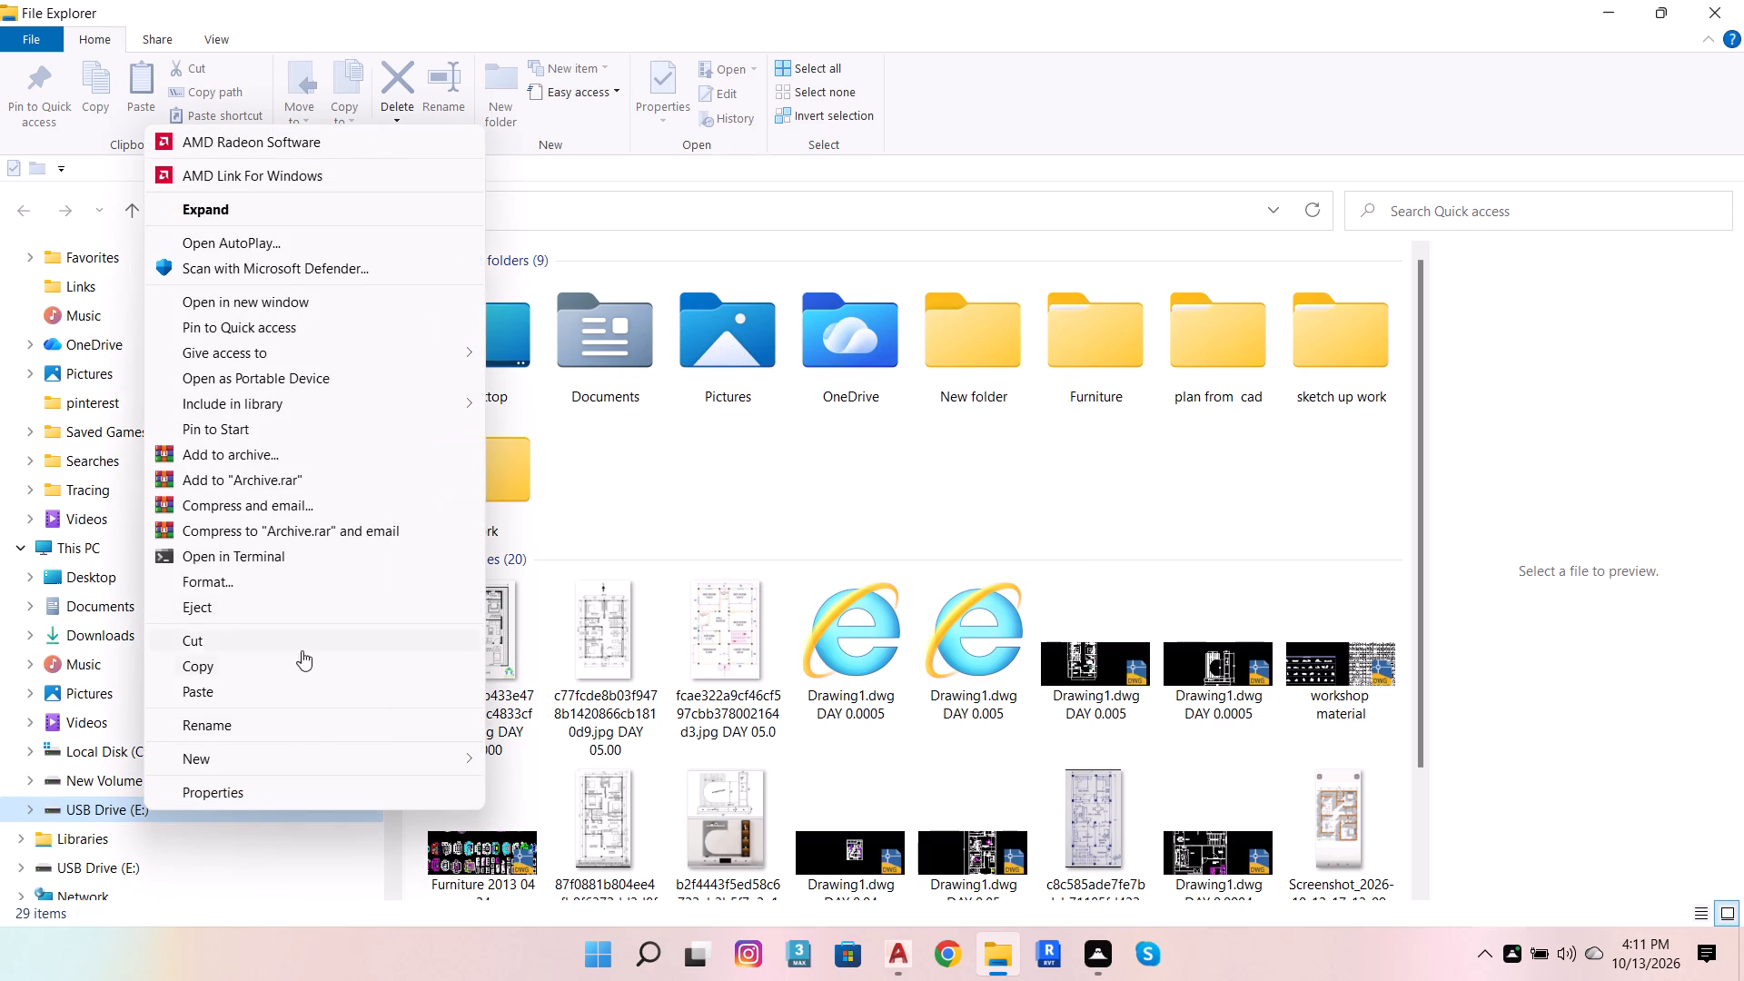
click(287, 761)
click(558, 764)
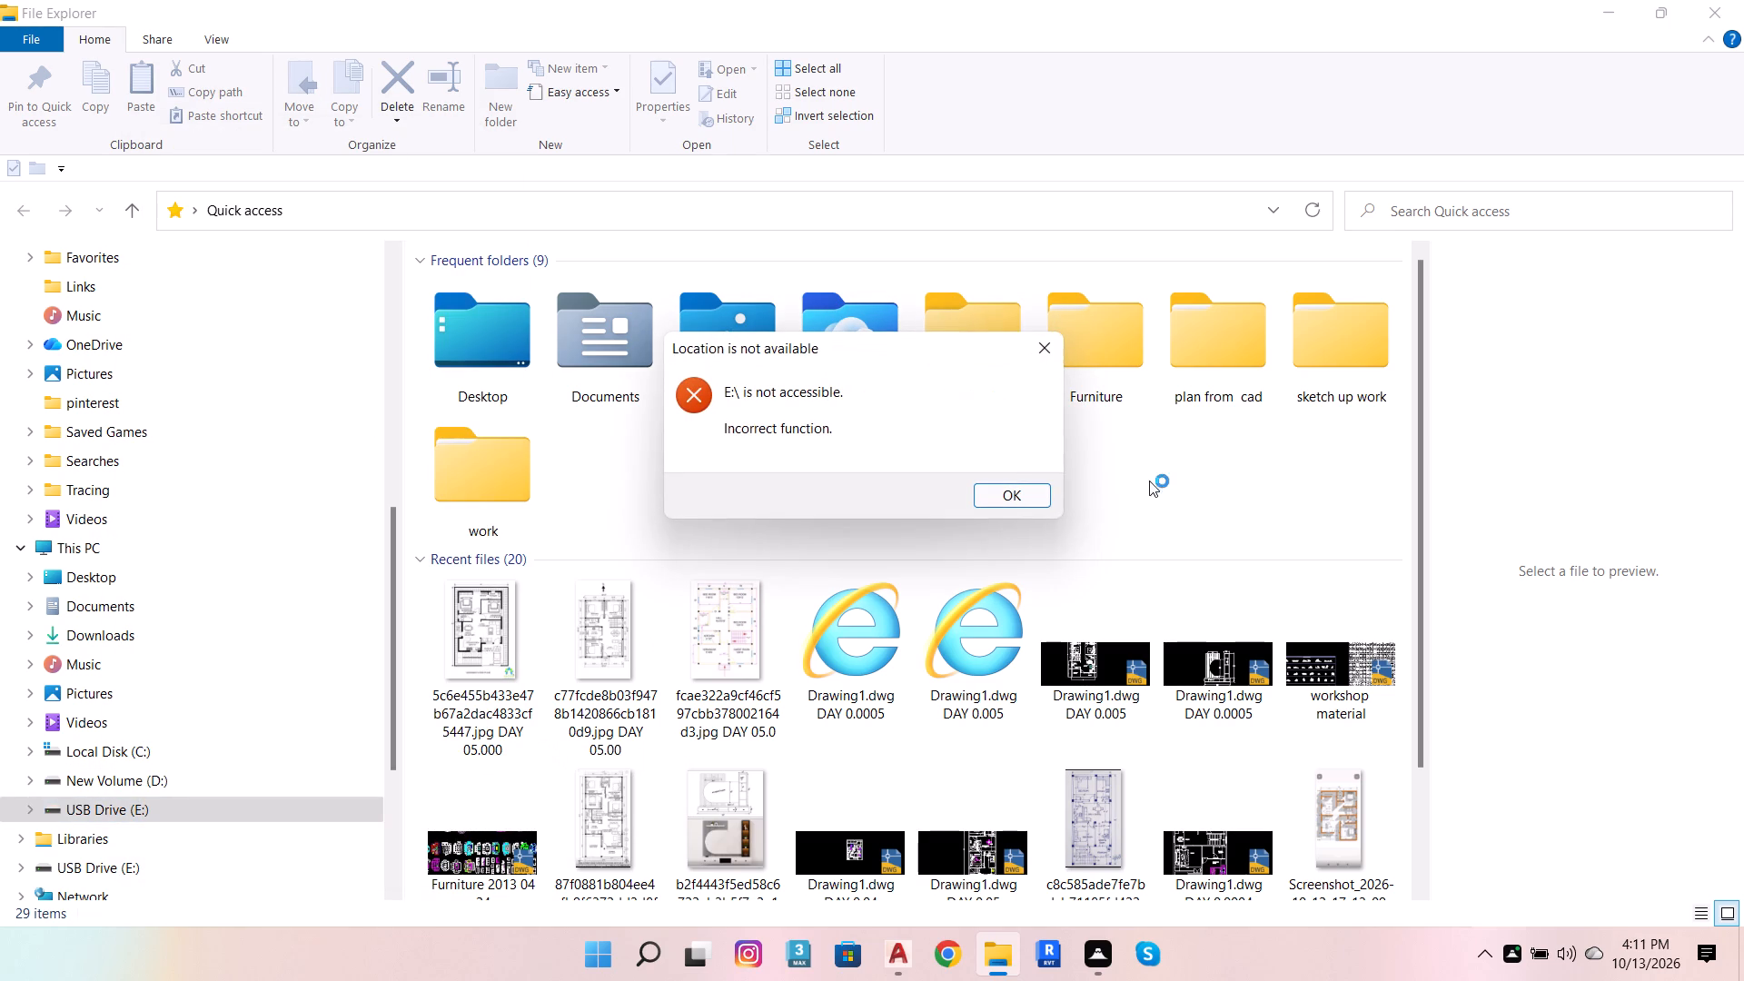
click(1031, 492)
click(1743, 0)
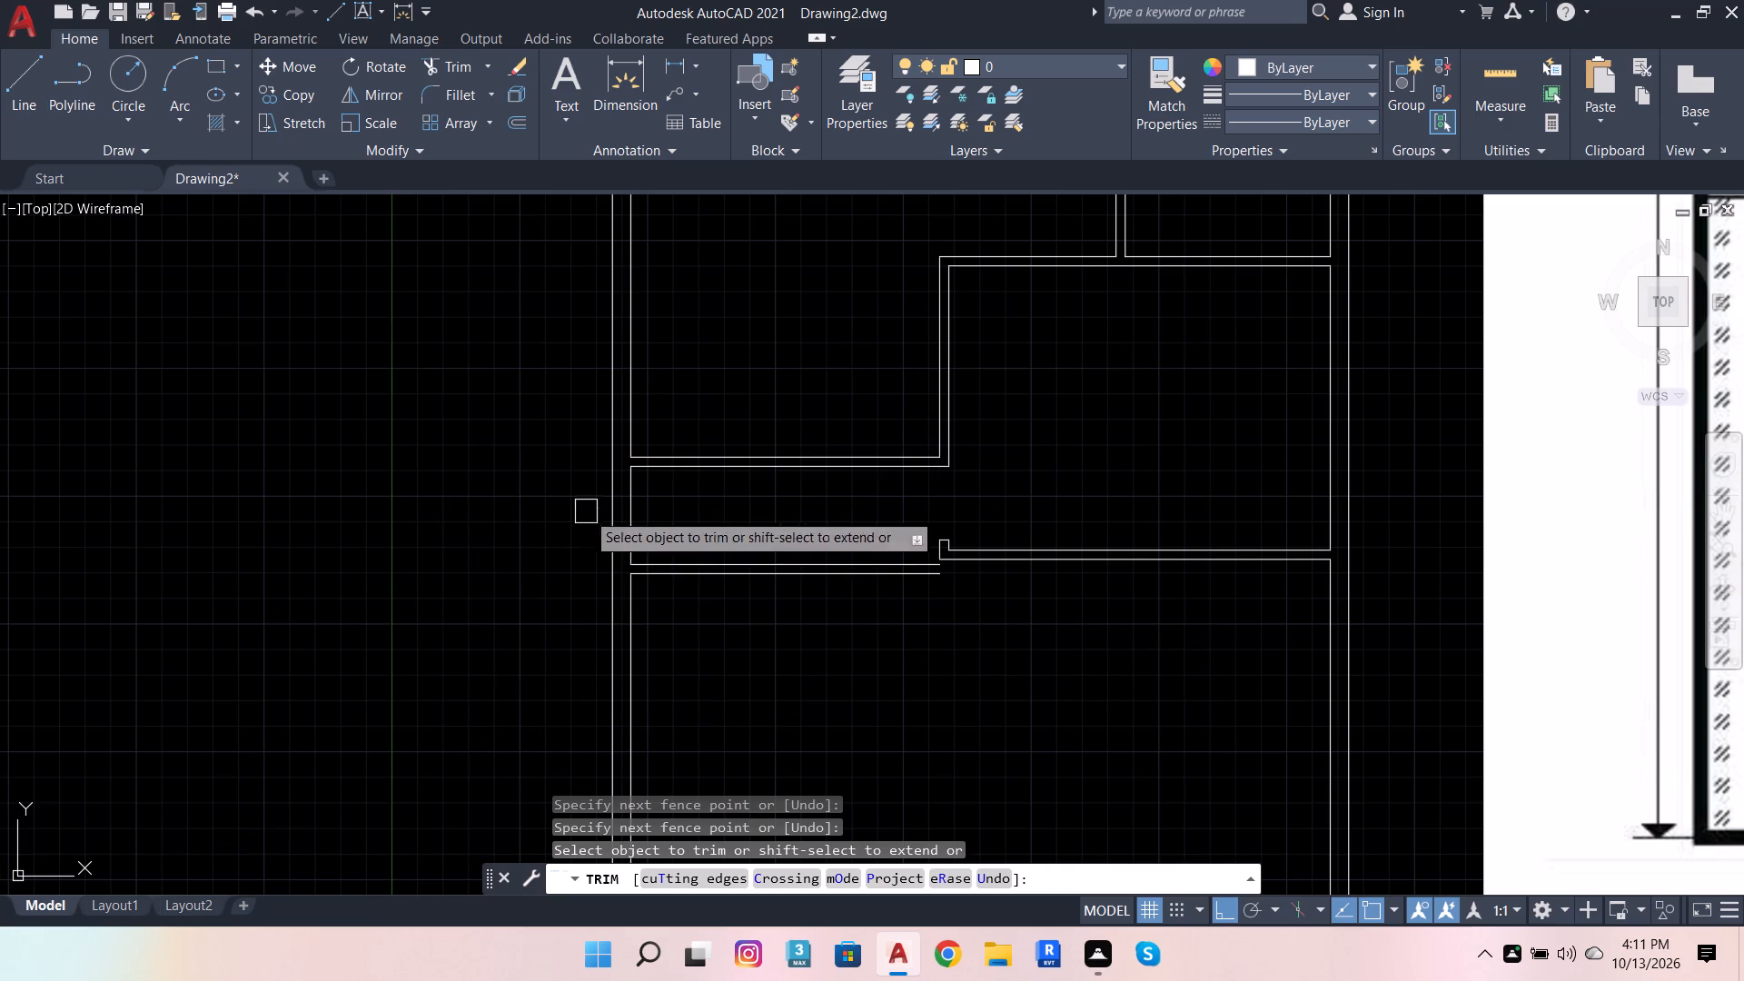
Offset the toilet's left inner wall line 7'8" to the right, taking the room width from the reference plan.
key(Escape)
click(638, 526)
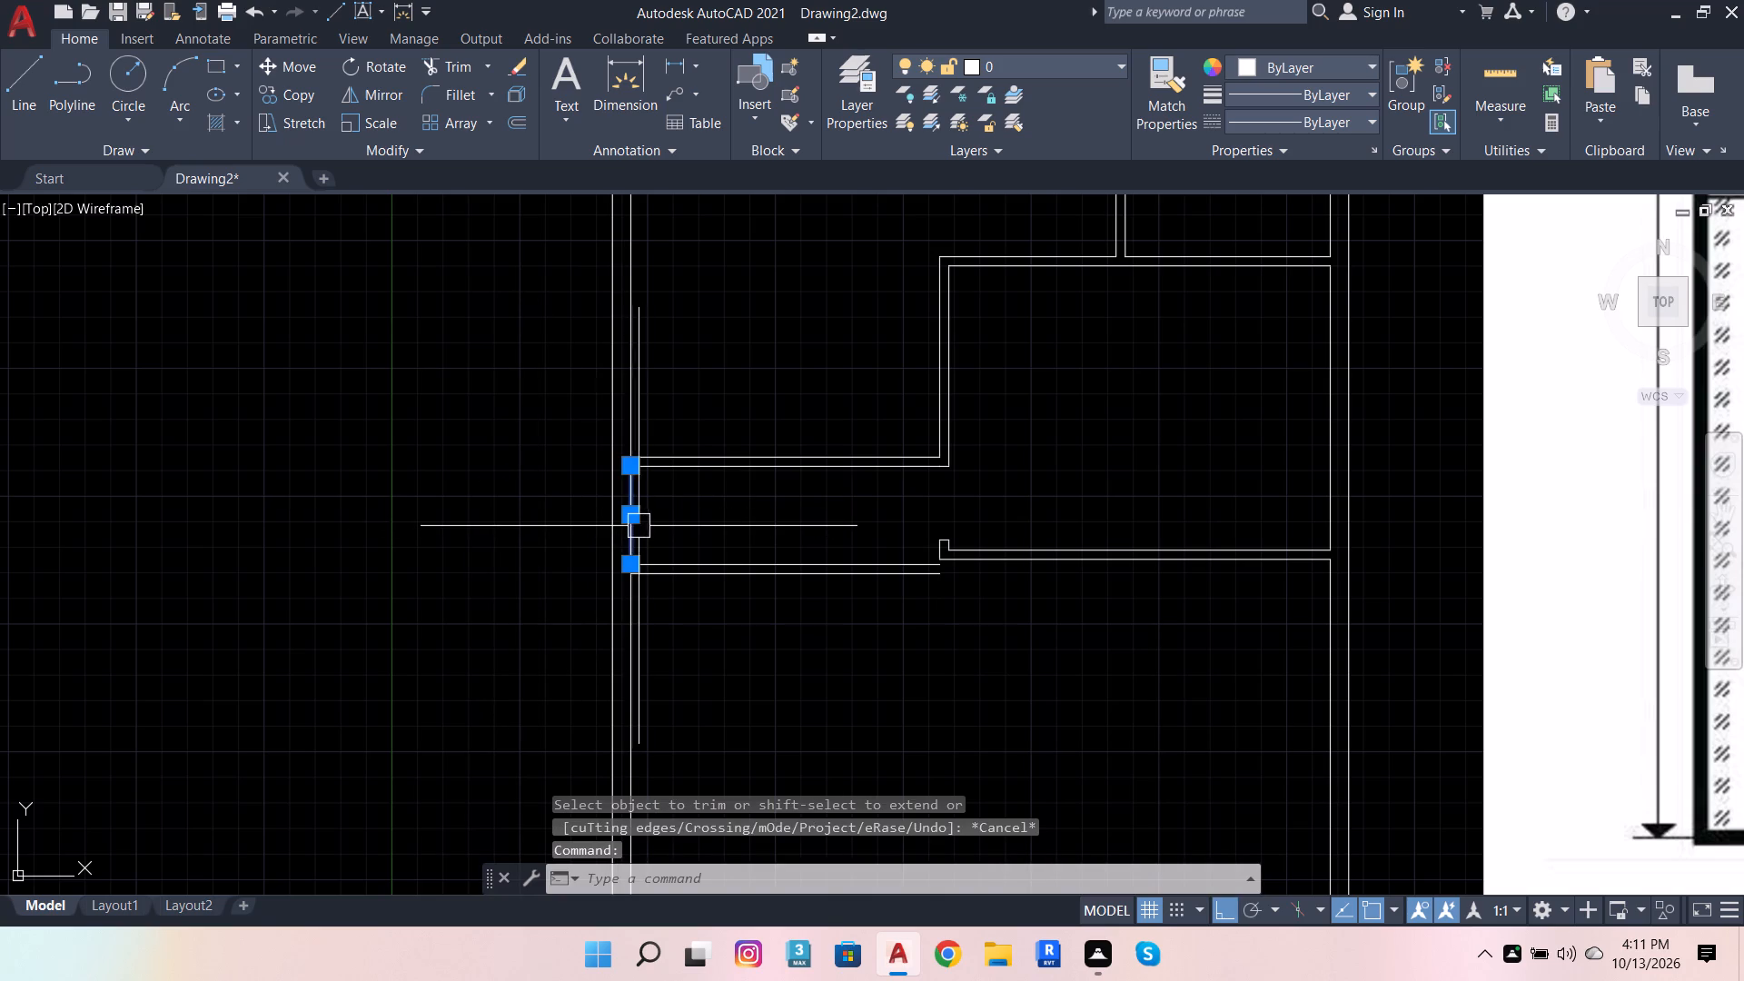
click(517, 124)
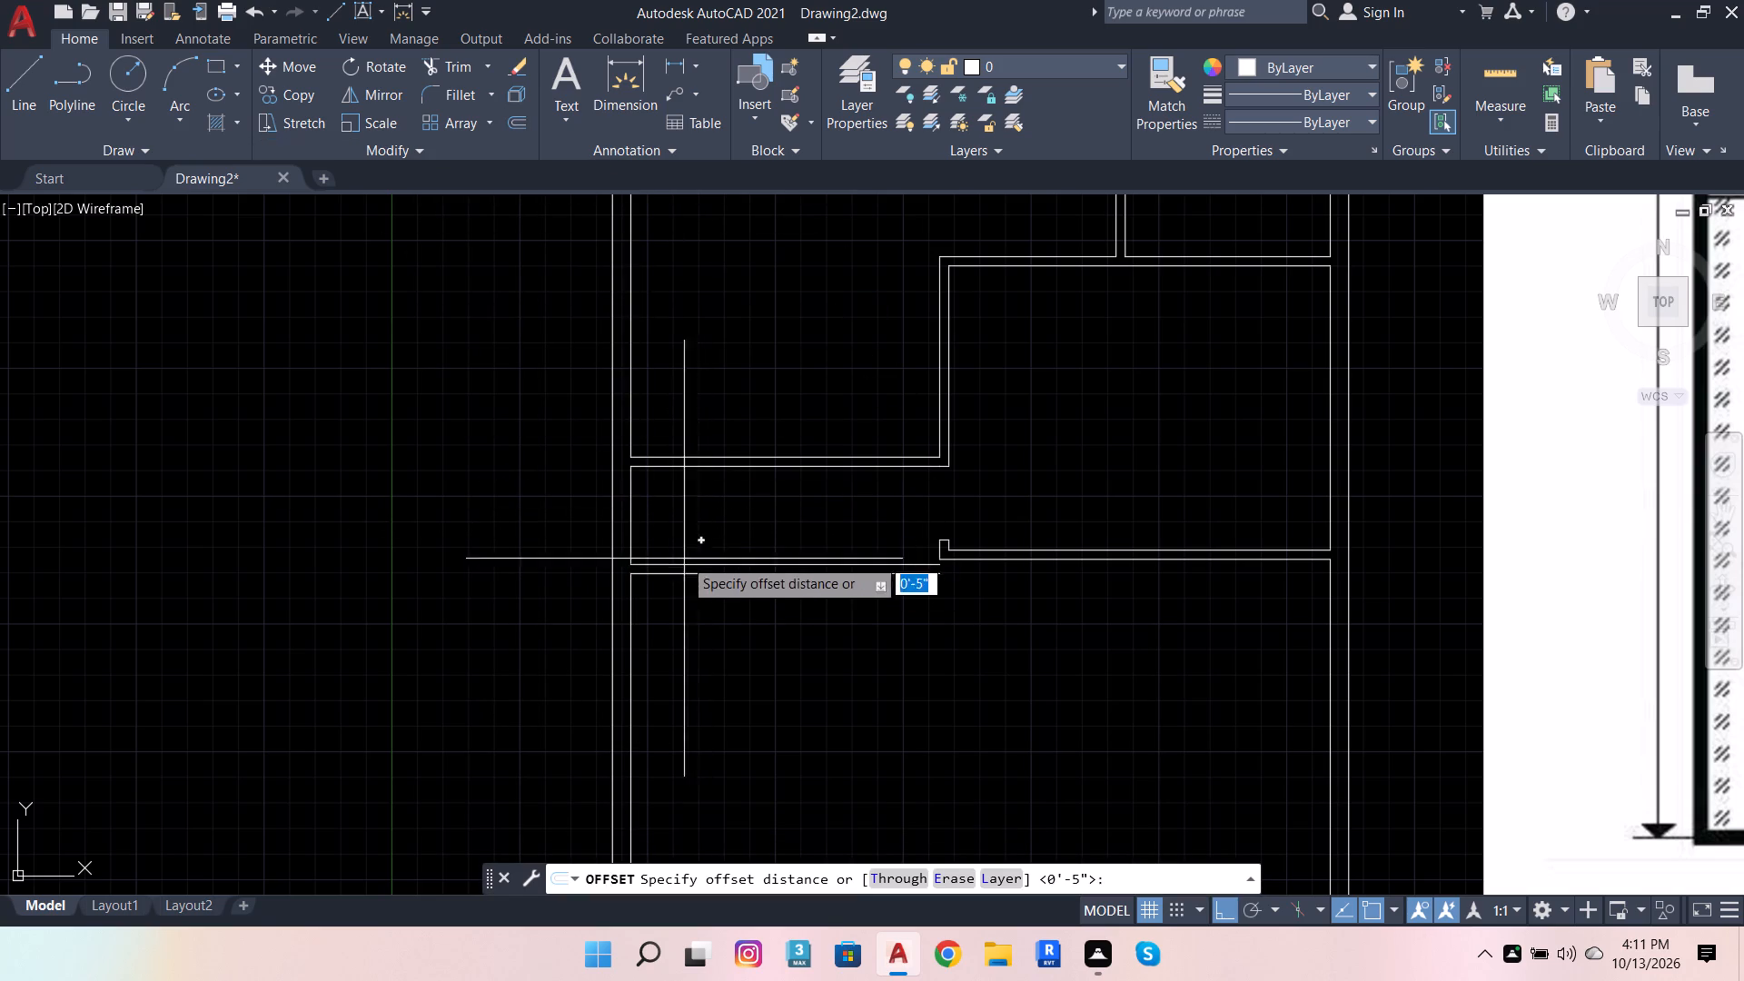
click(624, 459)
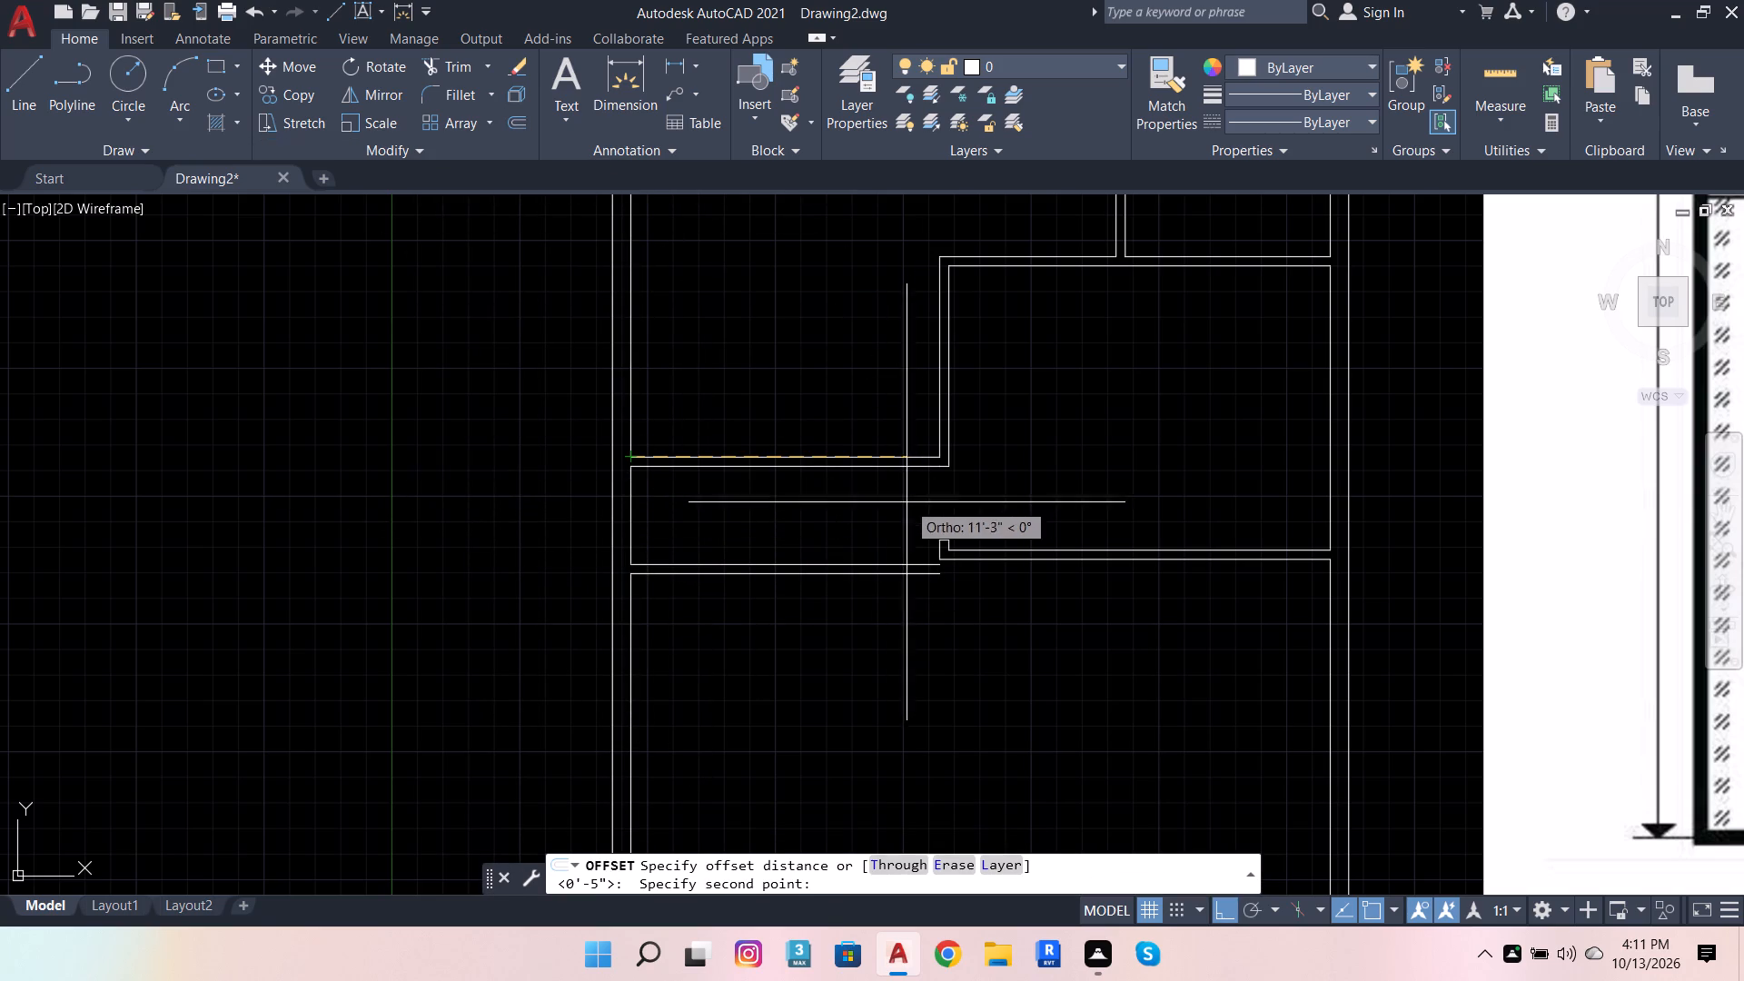
scroll(841, 527, down, 3)
scroll(1105, 318, up, 3)
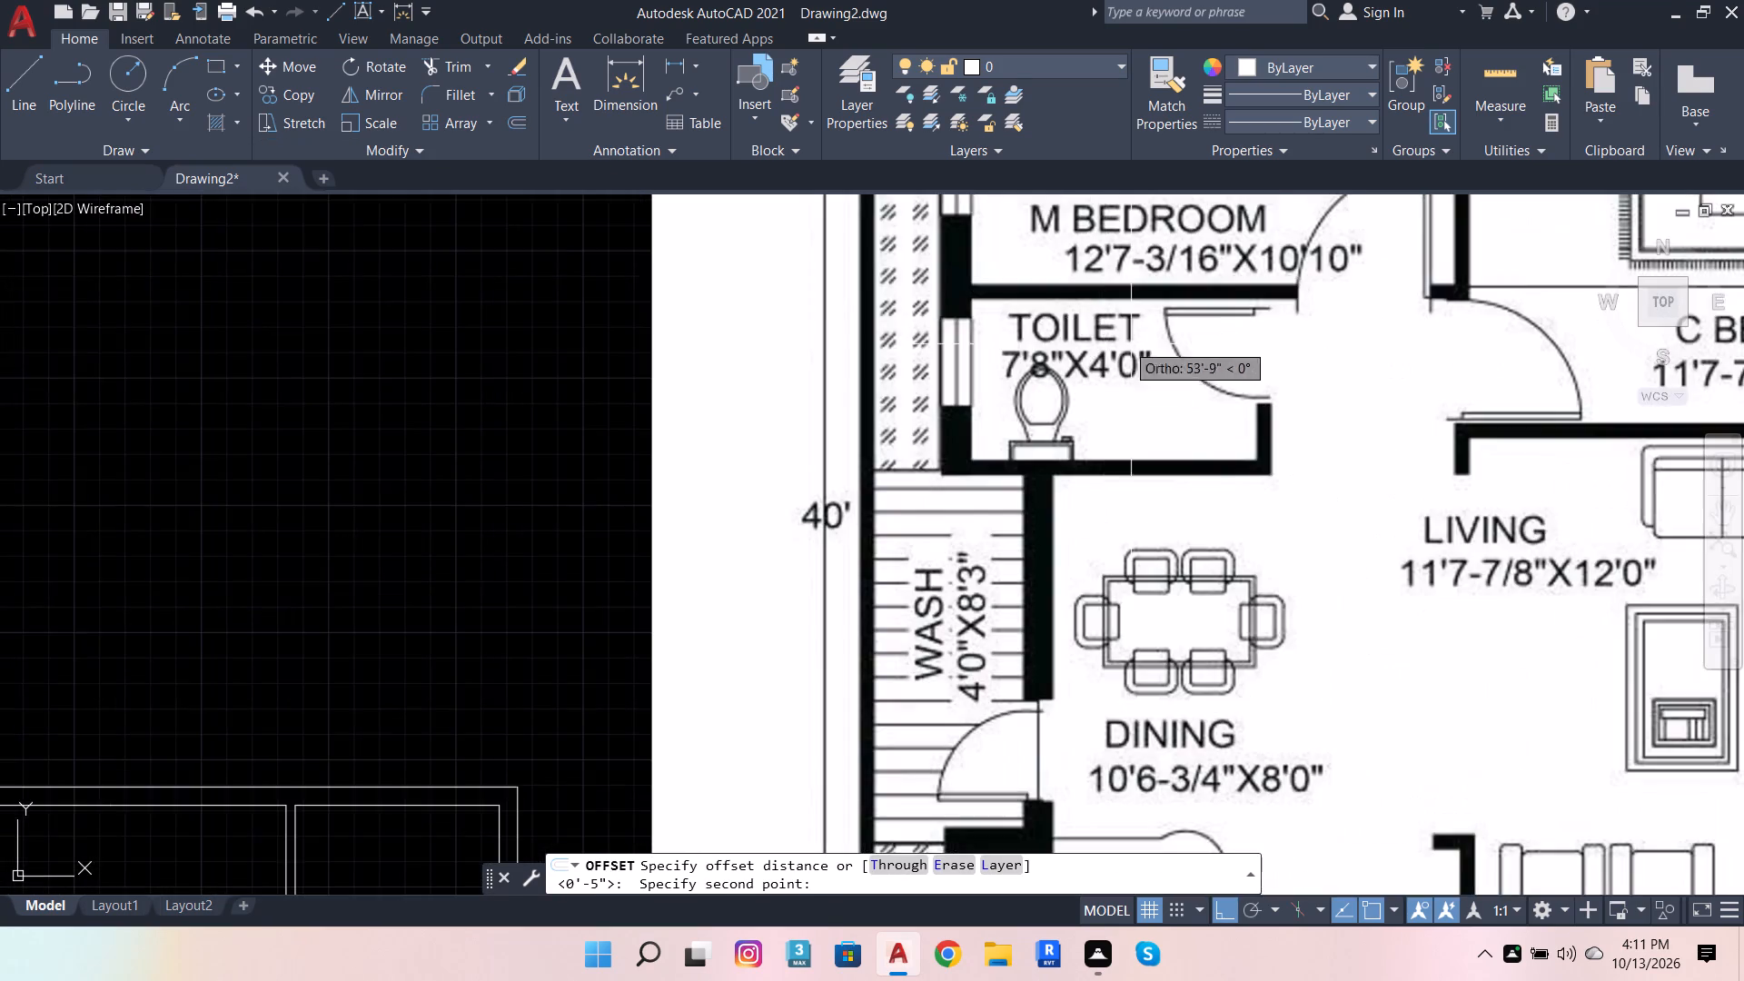
scroll(1314, 401, down, 5)
scroll(1238, 484, up, 3)
scroll(1128, 487, up, 2)
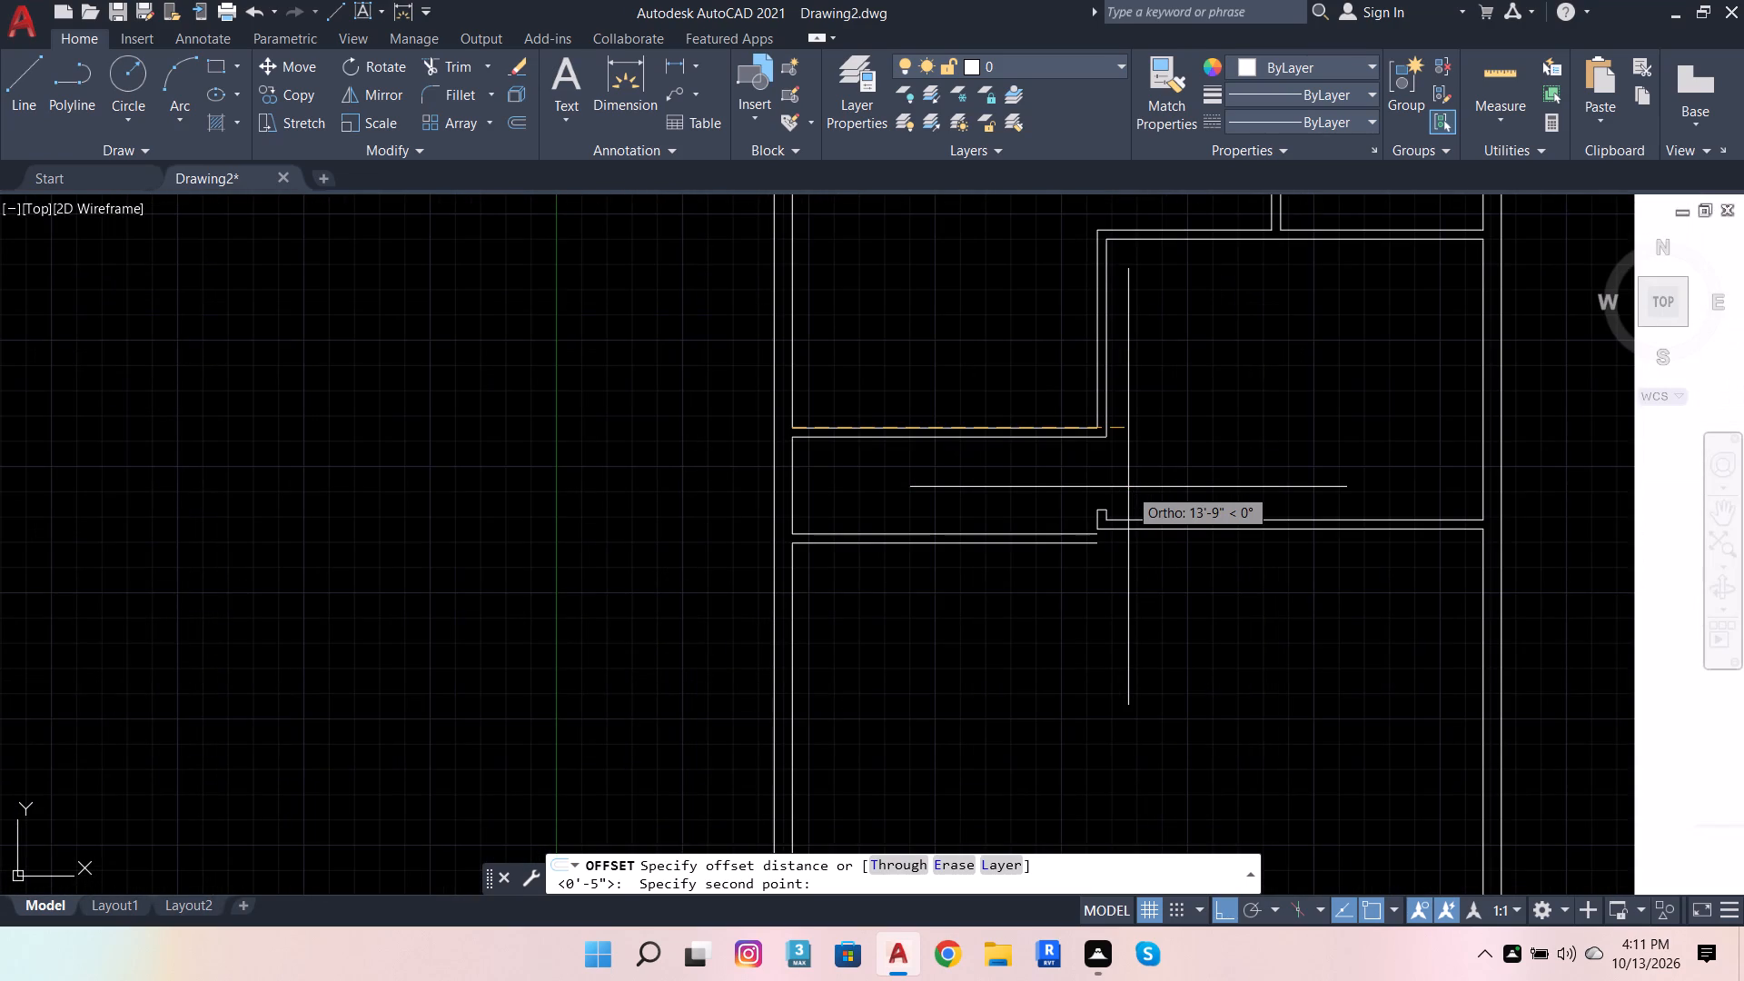
text(7'8)
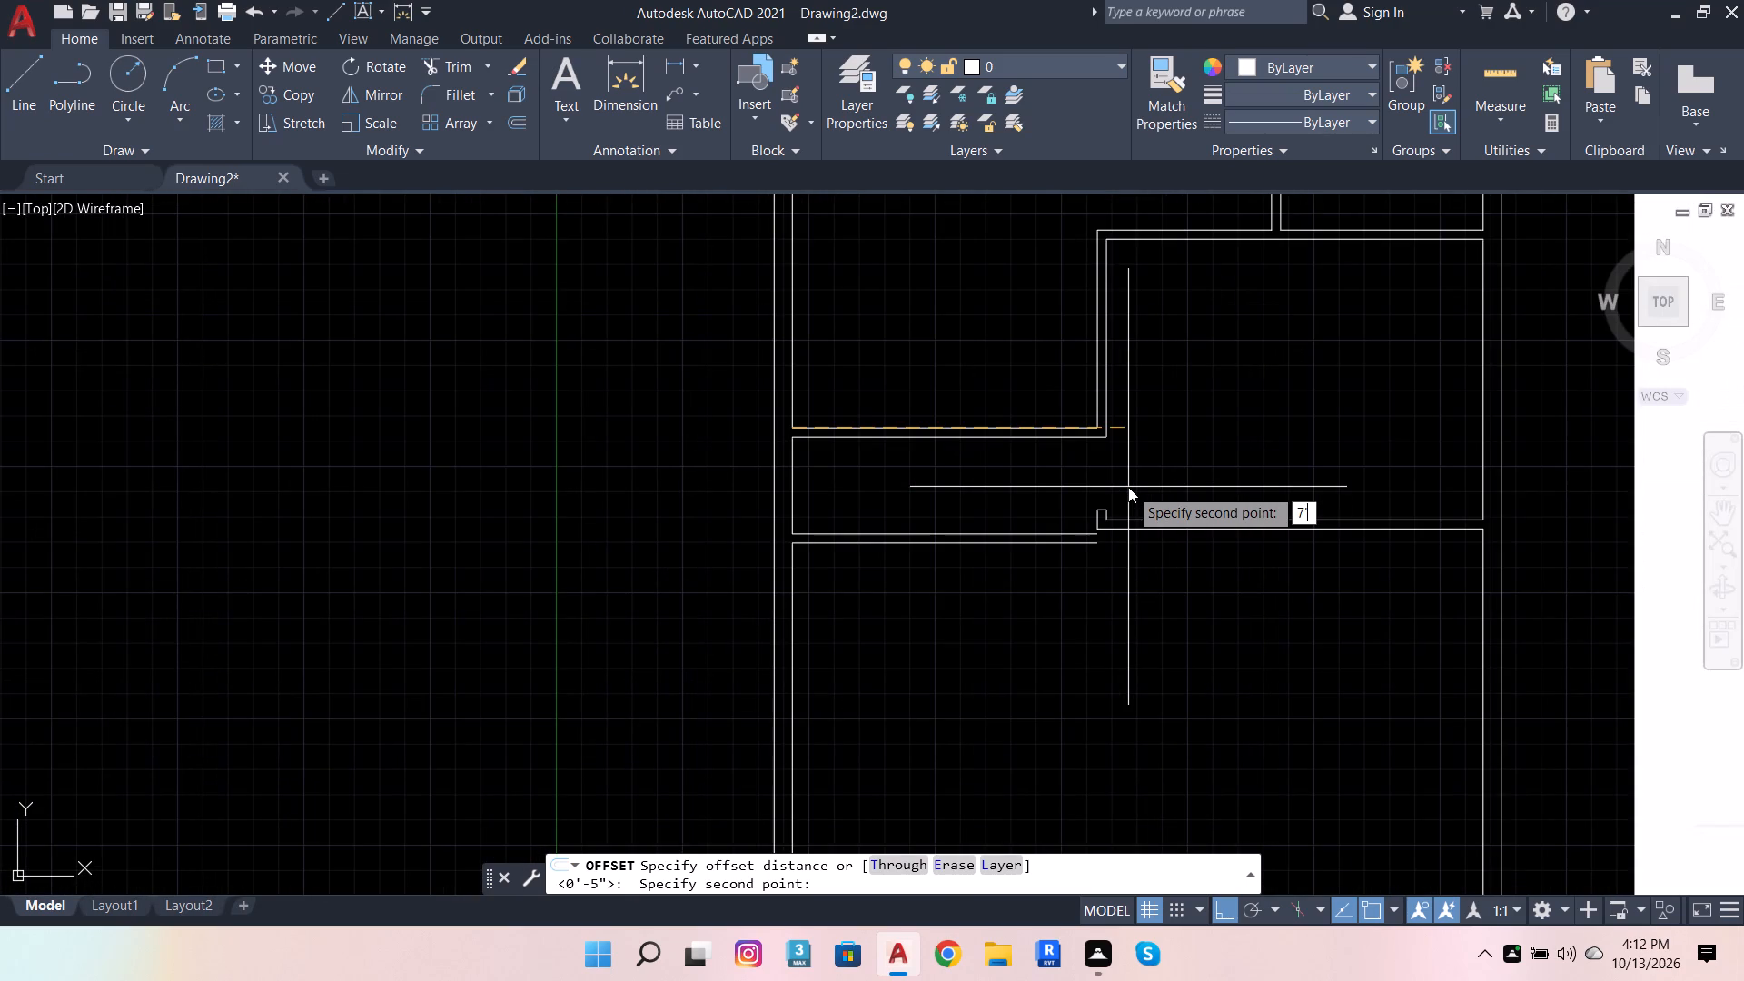
key(Return)
click(1128, 487)
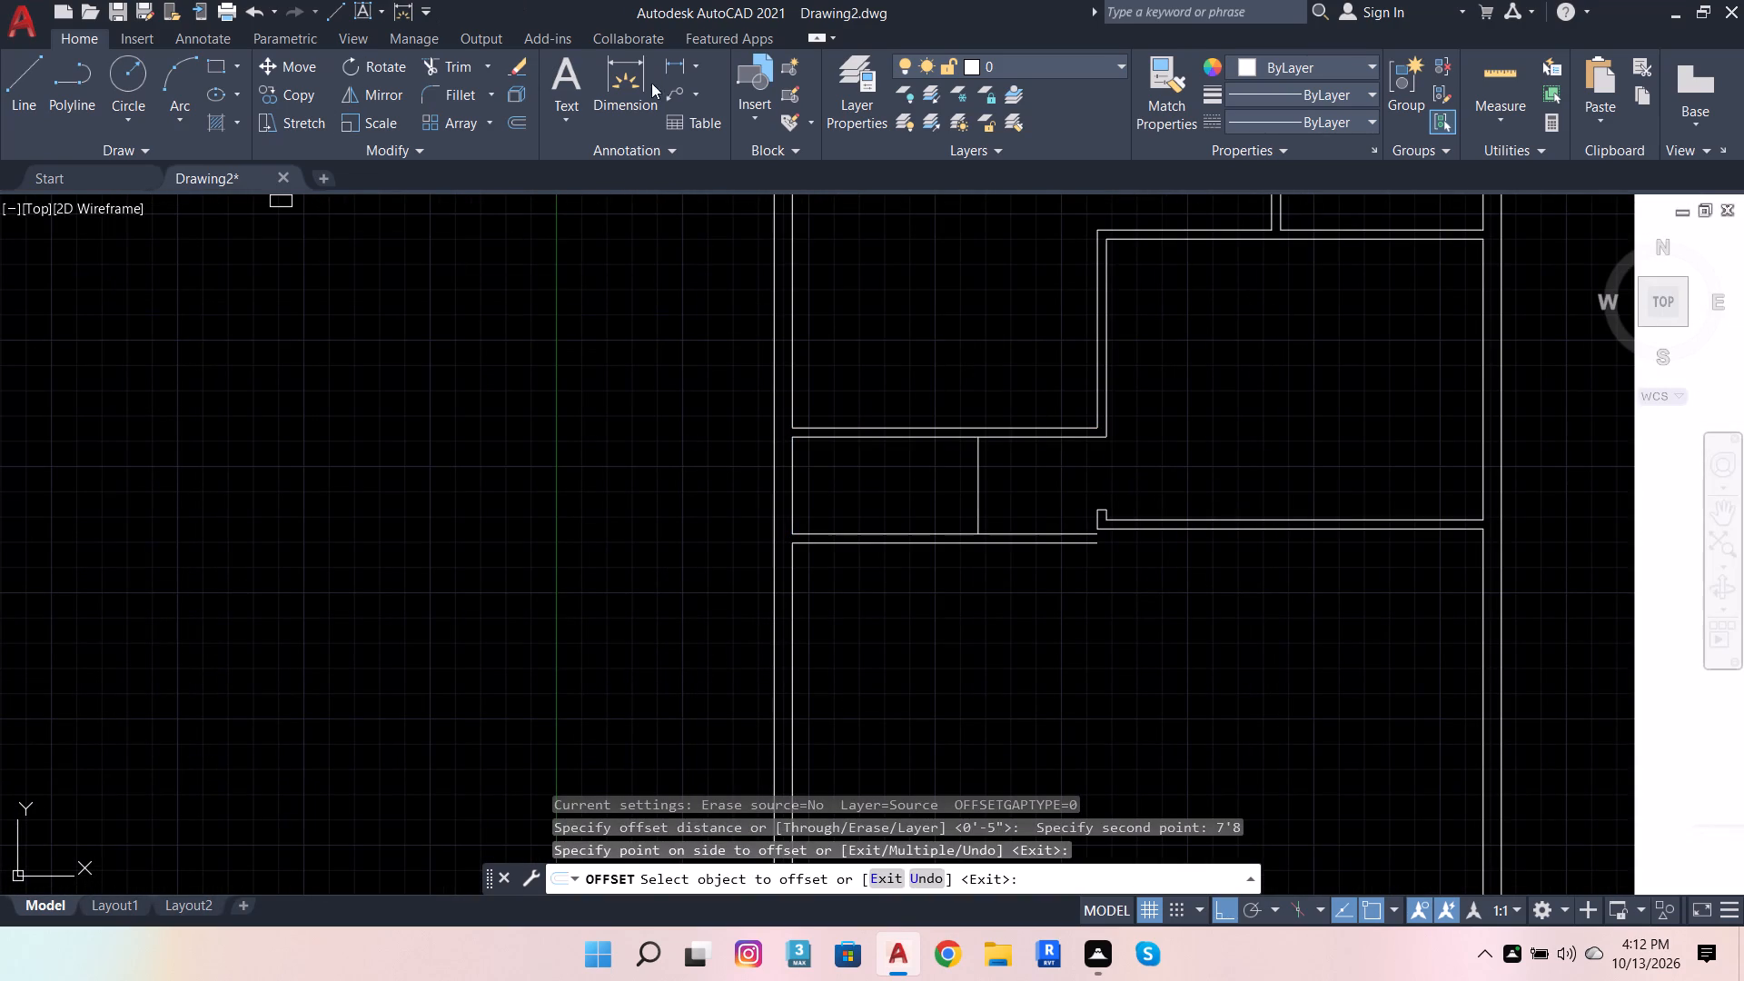
Offset the toilet's new vertical line 4.5" to the right to form the right partition's thickness.
click(525, 115)
scroll(997, 439, up, 2)
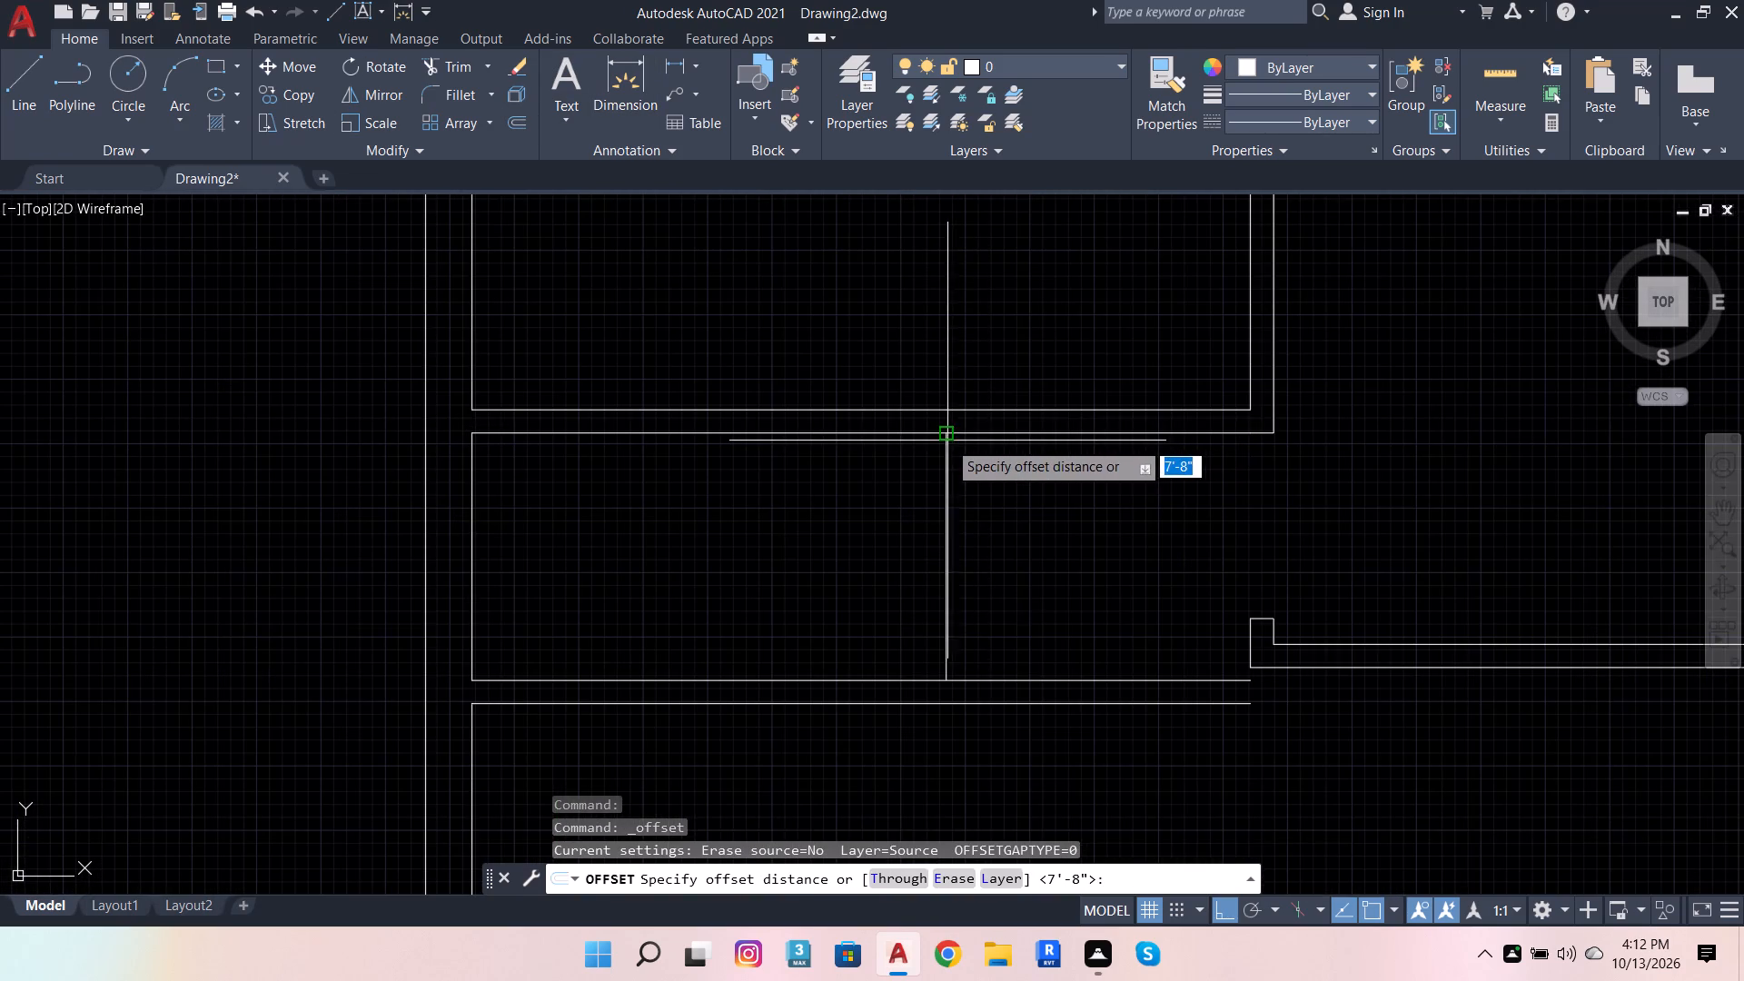
click(945, 441)
text(4.5)
key(Return)
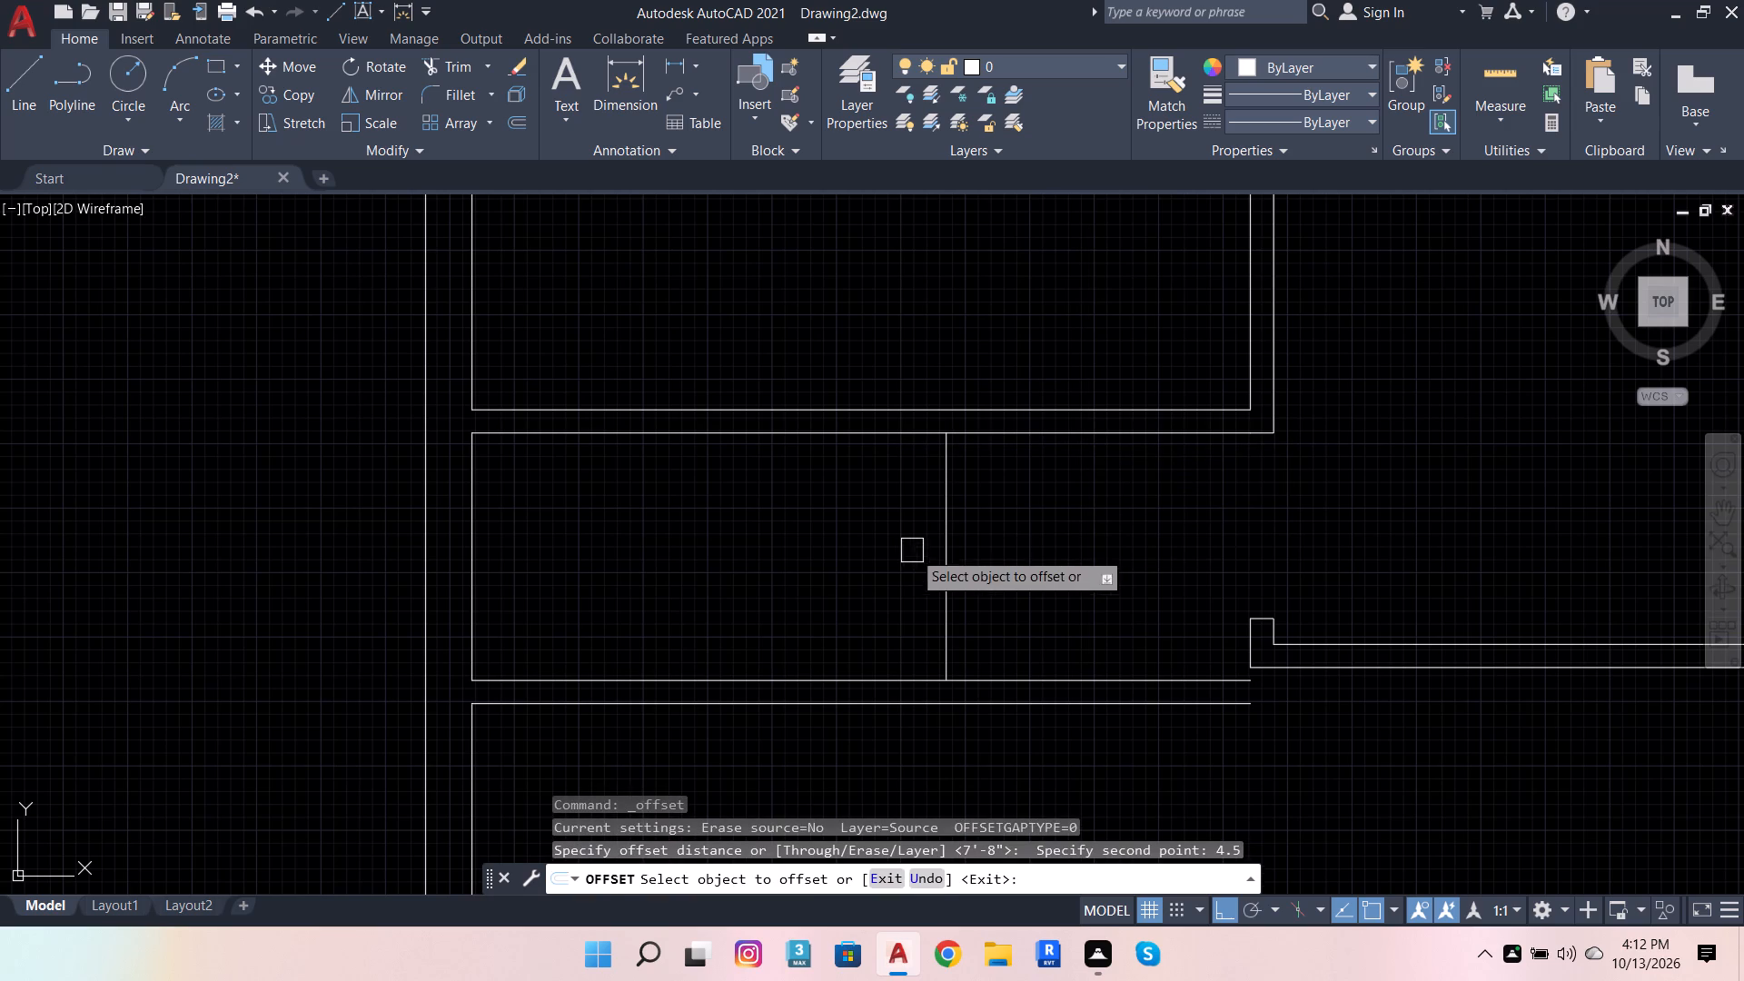
click(950, 518)
drag(1183, 477, 1168, 477)
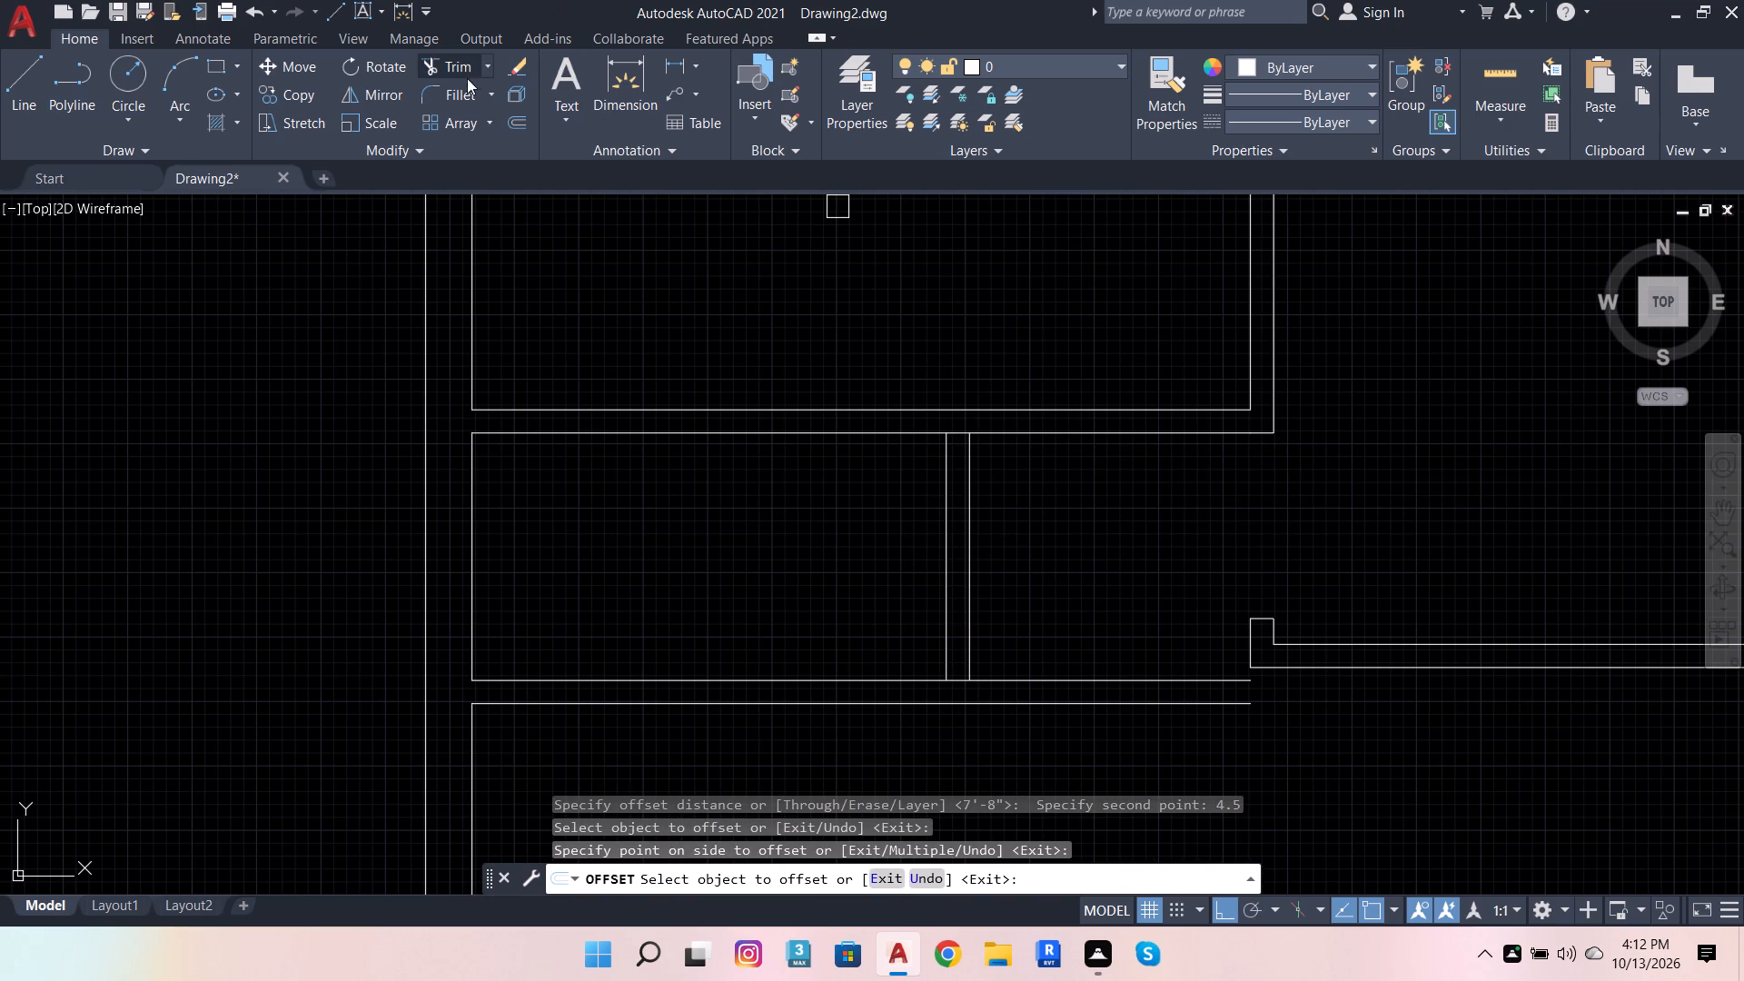
Extend the toilet's right partition outer line down to the bottom partition's lower line and trim both horizontal lines beyond it.
click(459, 66)
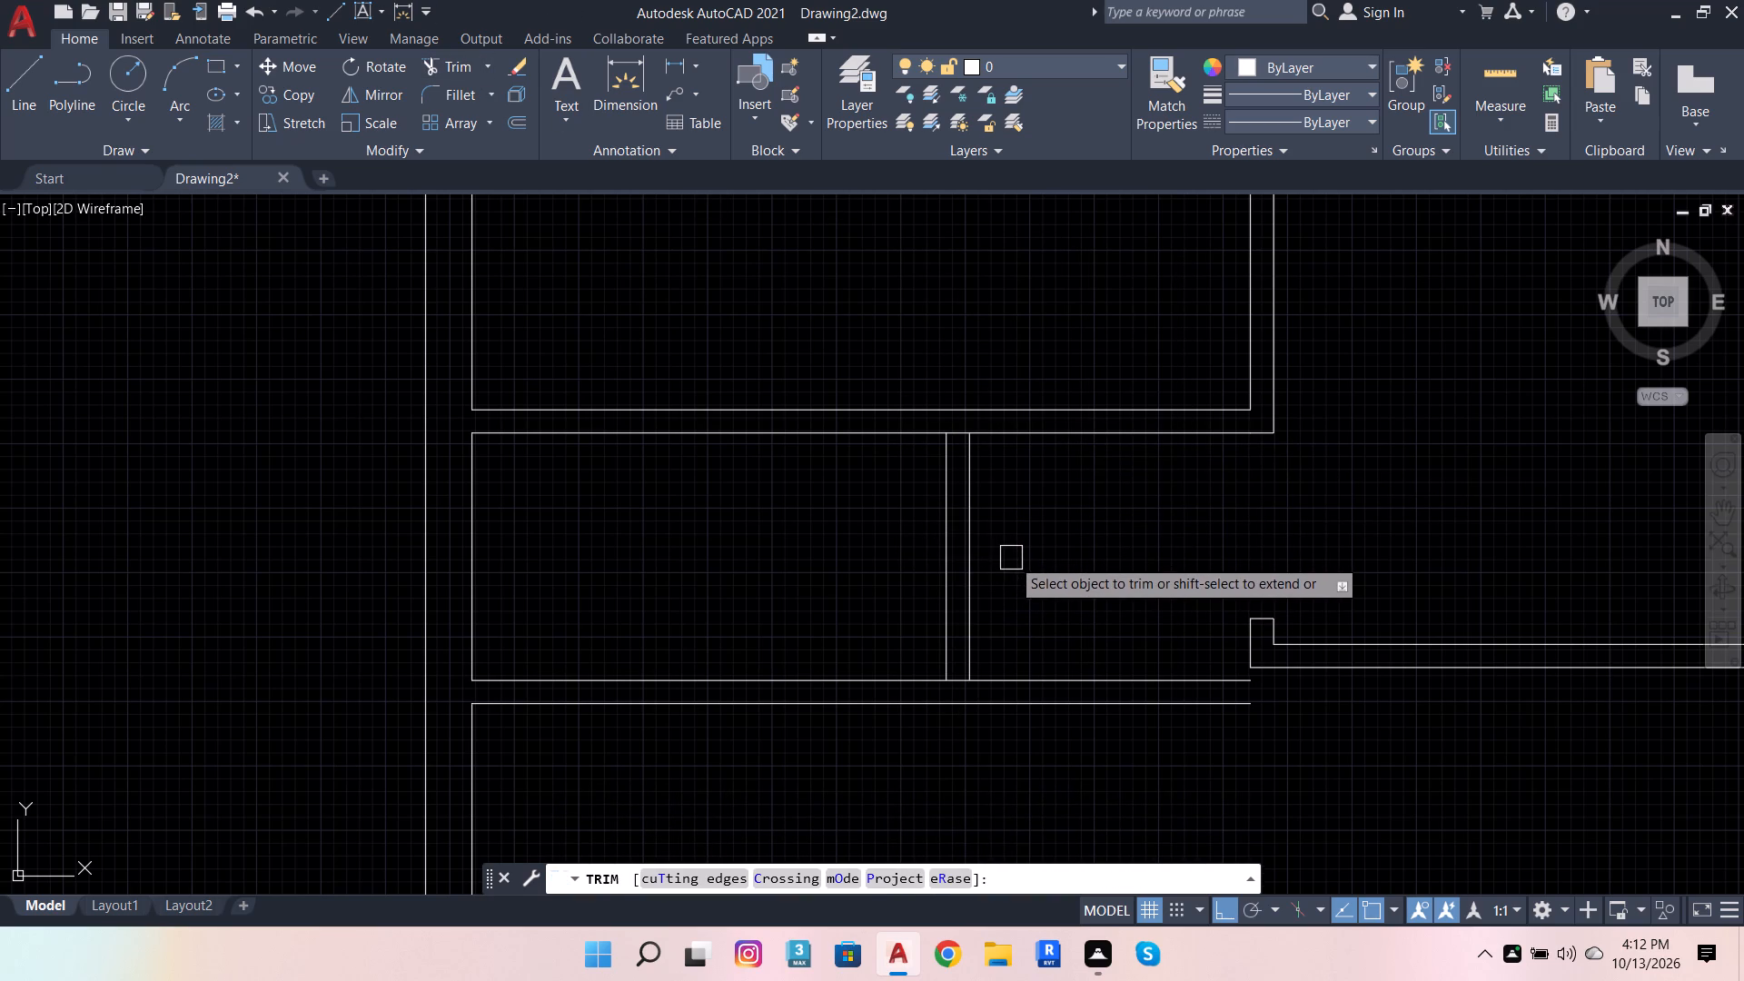
shift+click(967, 577)
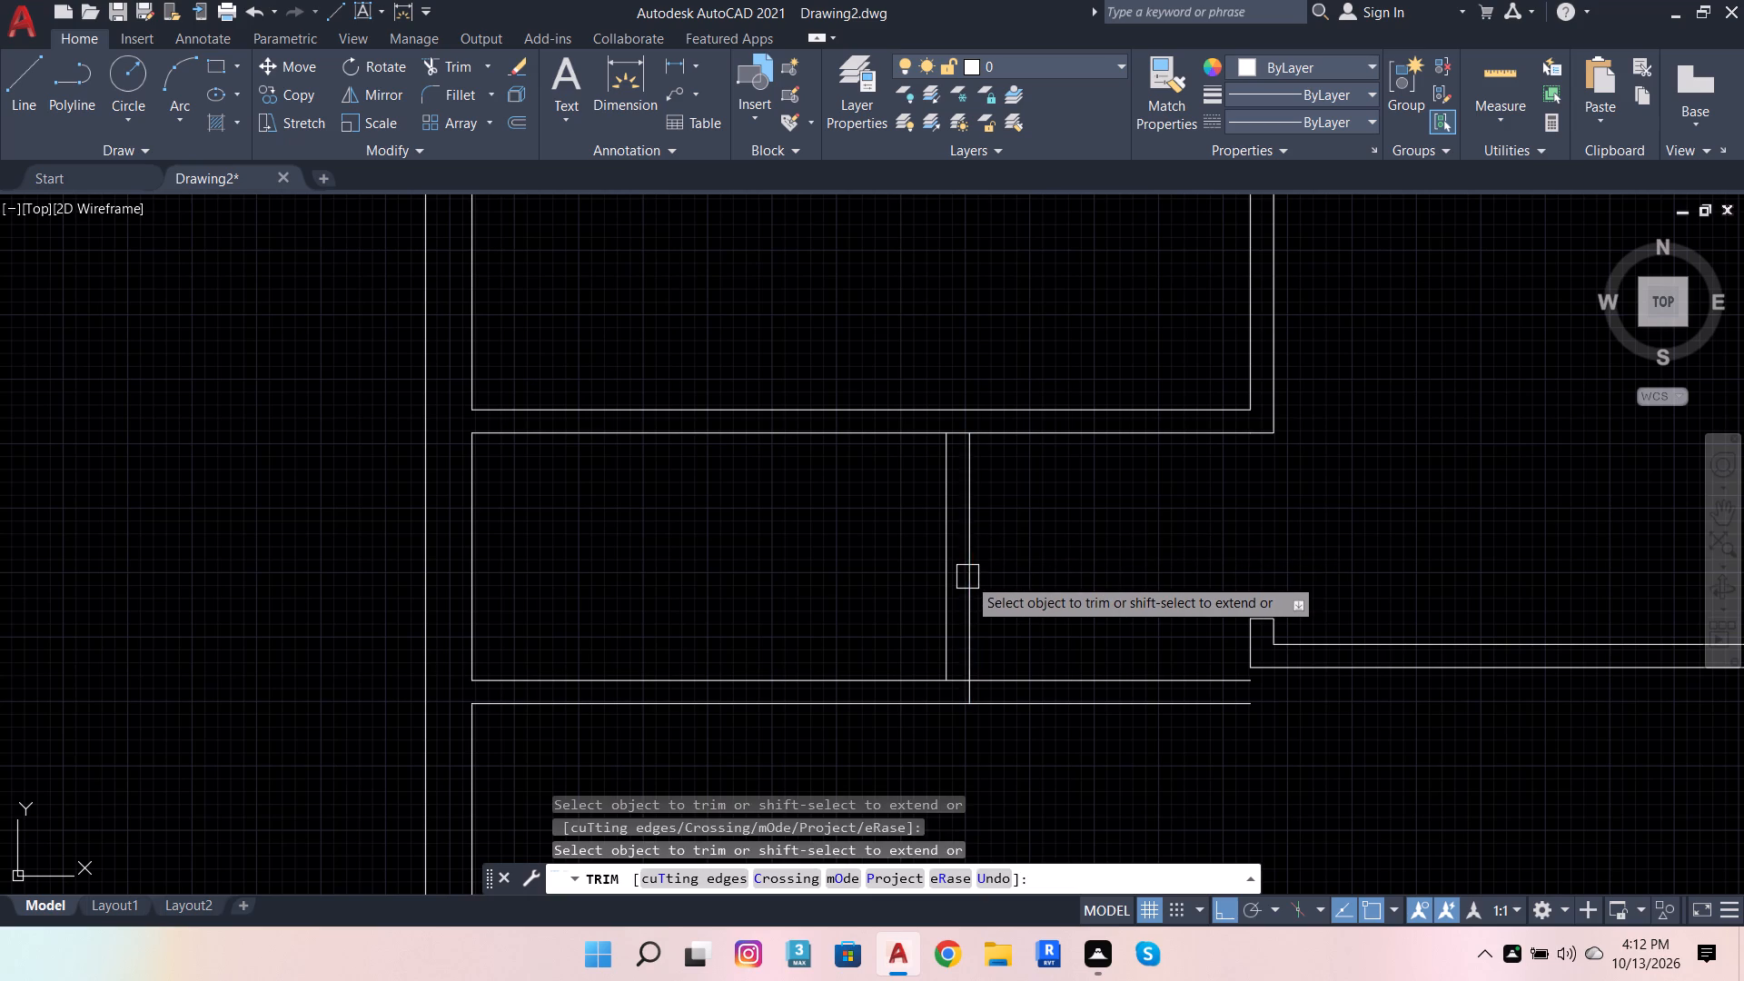
click(1059, 652)
click(1070, 748)
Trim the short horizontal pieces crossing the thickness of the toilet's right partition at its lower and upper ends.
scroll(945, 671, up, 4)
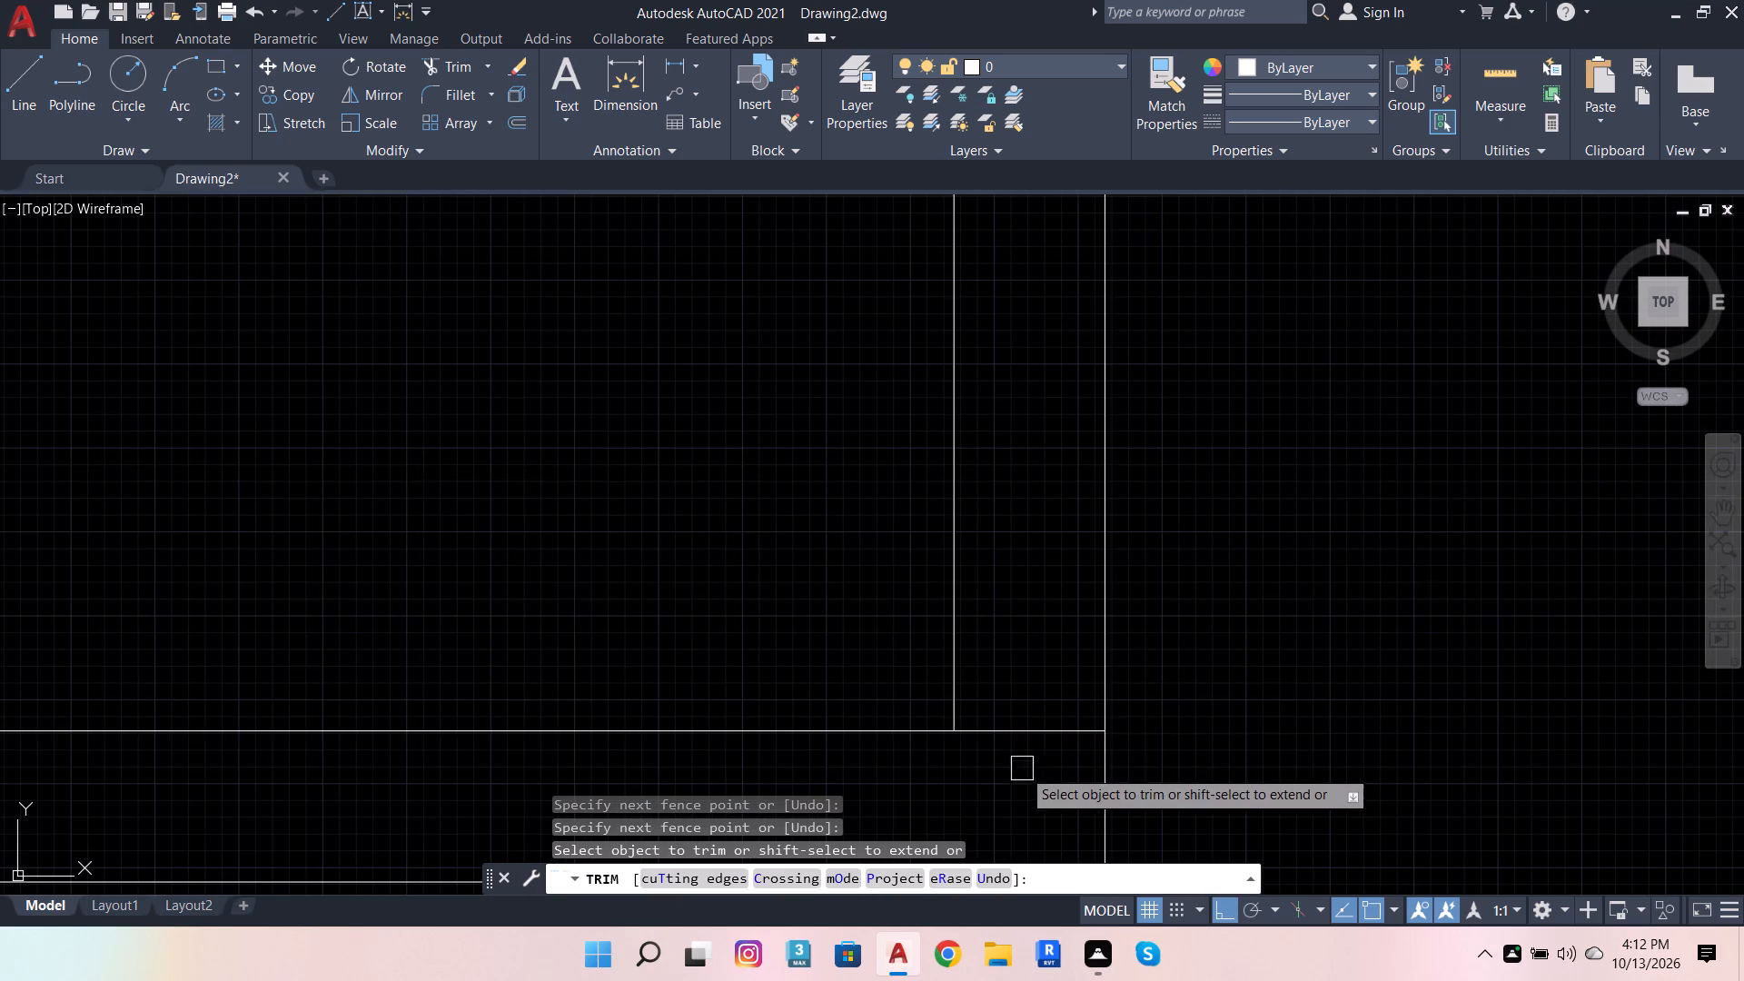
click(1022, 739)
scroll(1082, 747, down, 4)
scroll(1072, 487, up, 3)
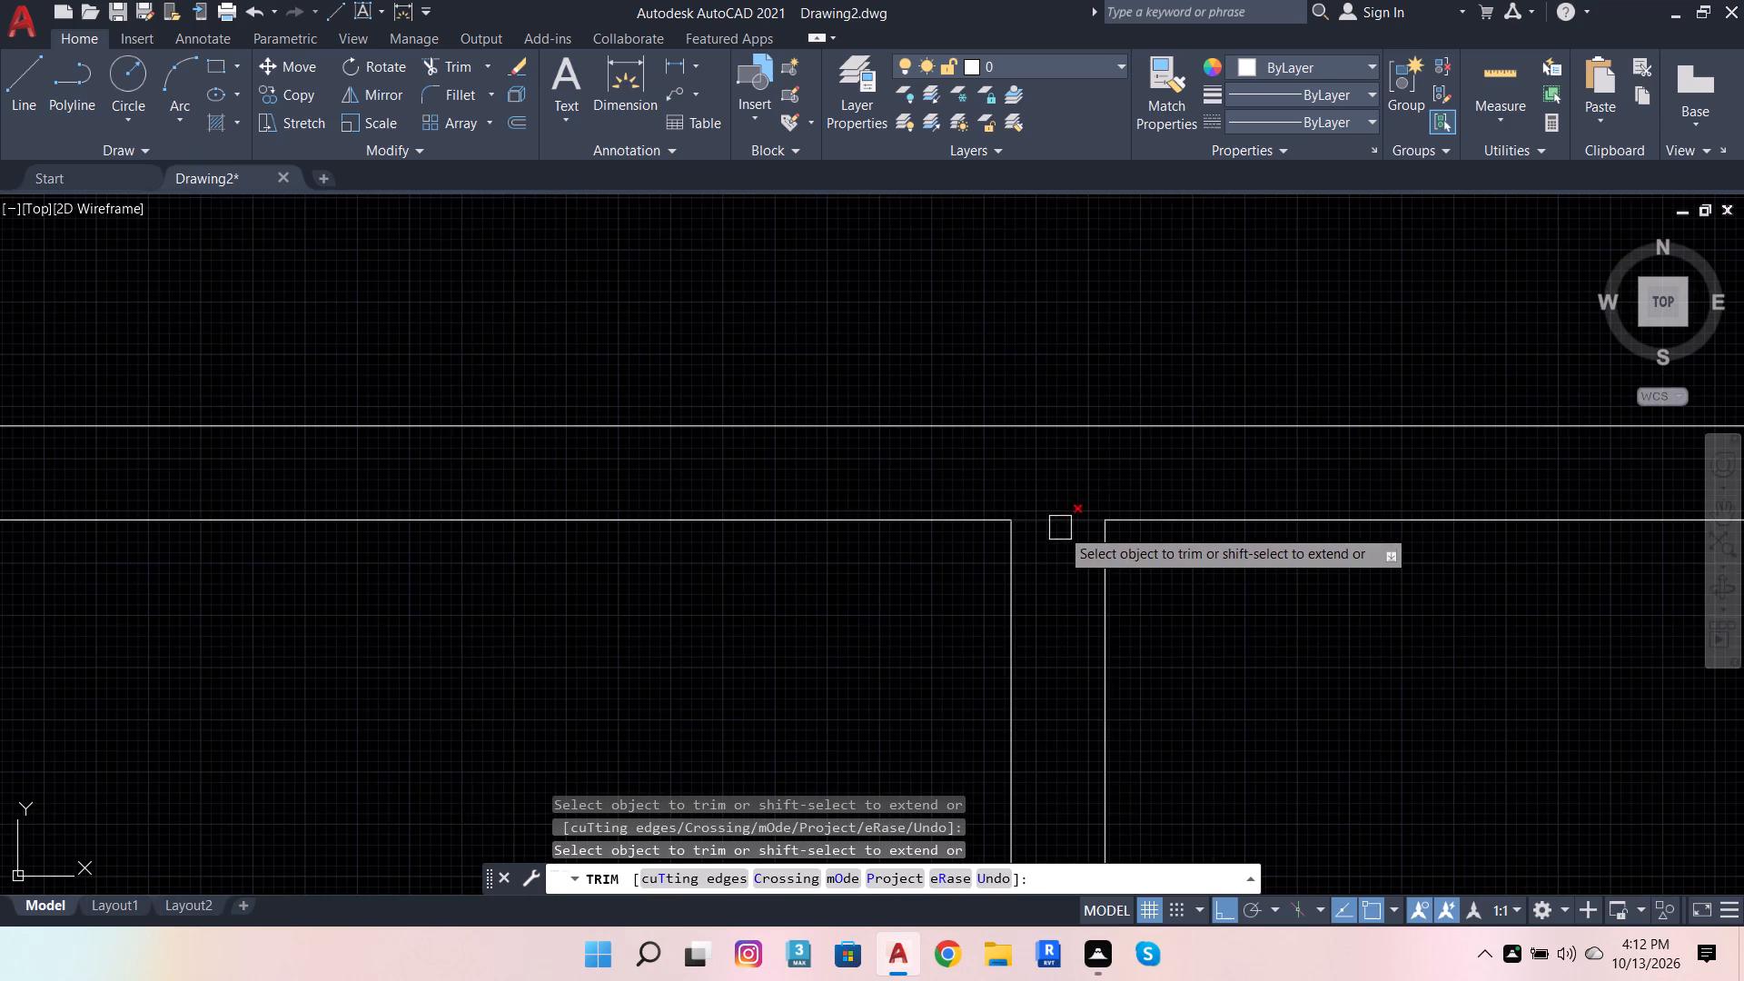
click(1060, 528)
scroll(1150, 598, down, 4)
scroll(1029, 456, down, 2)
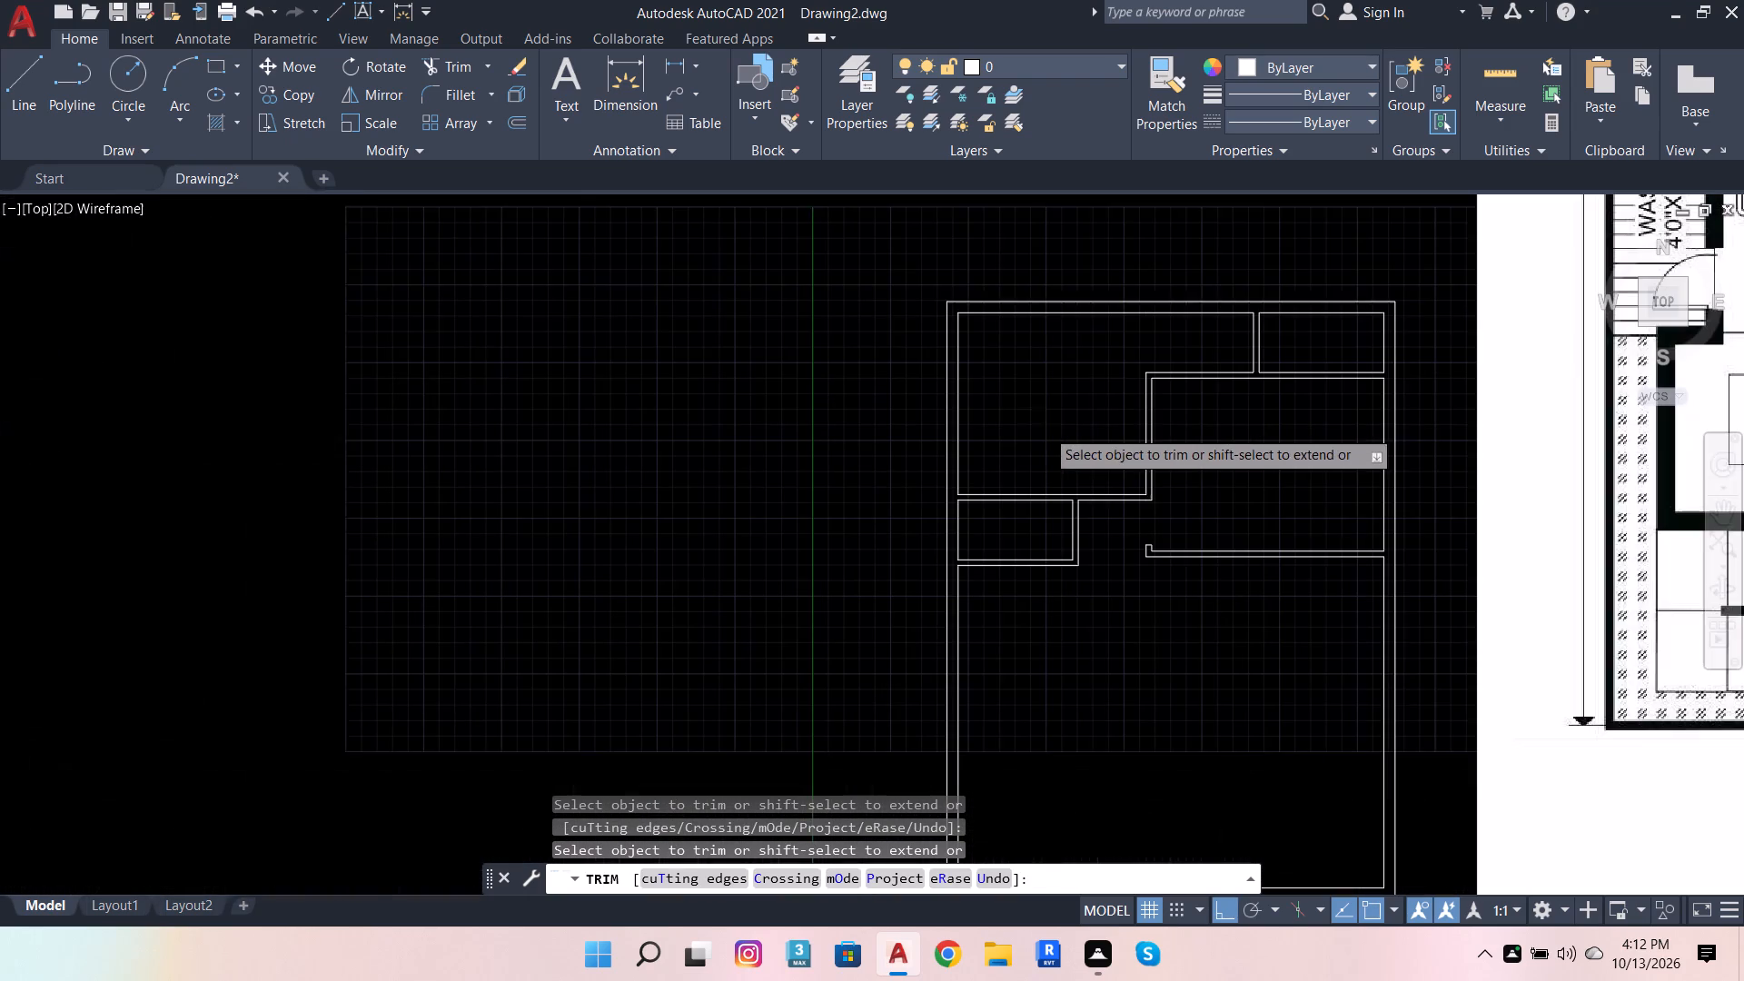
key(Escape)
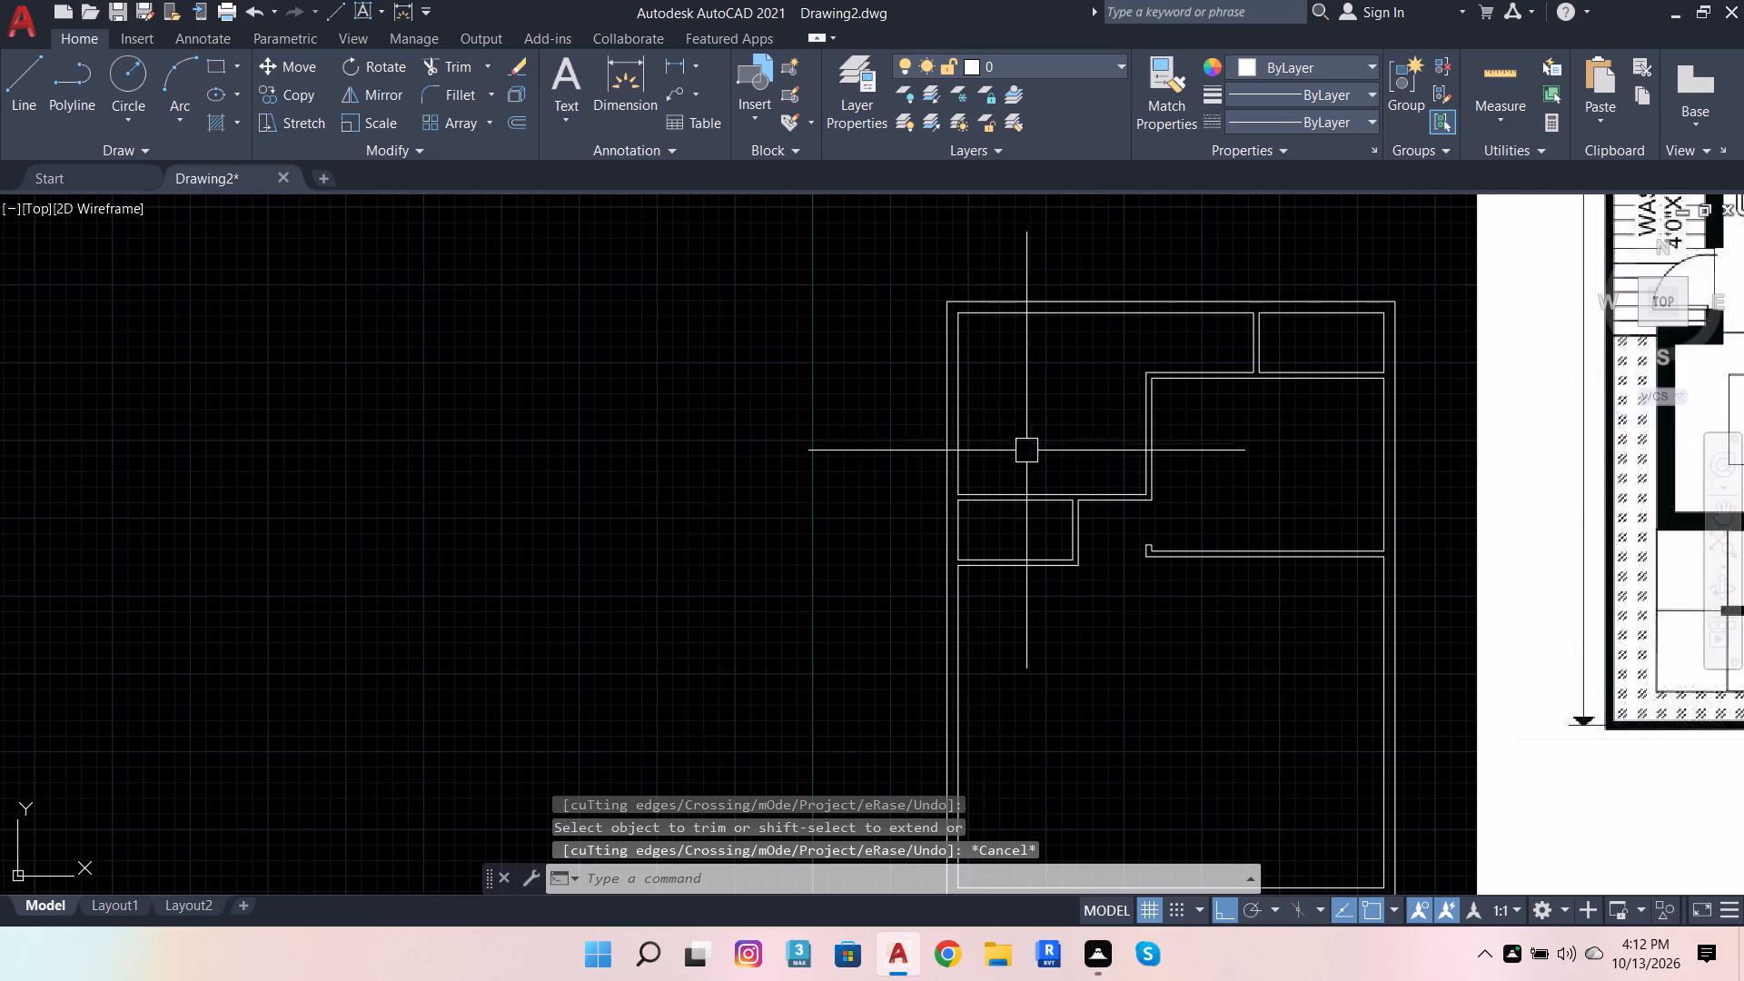
Examine the reference ground floor plan's room layout and dimensions and compare them with the redrawn walls.
scroll(1026, 452, down, 2)
scroll(1394, 300, up, 2)
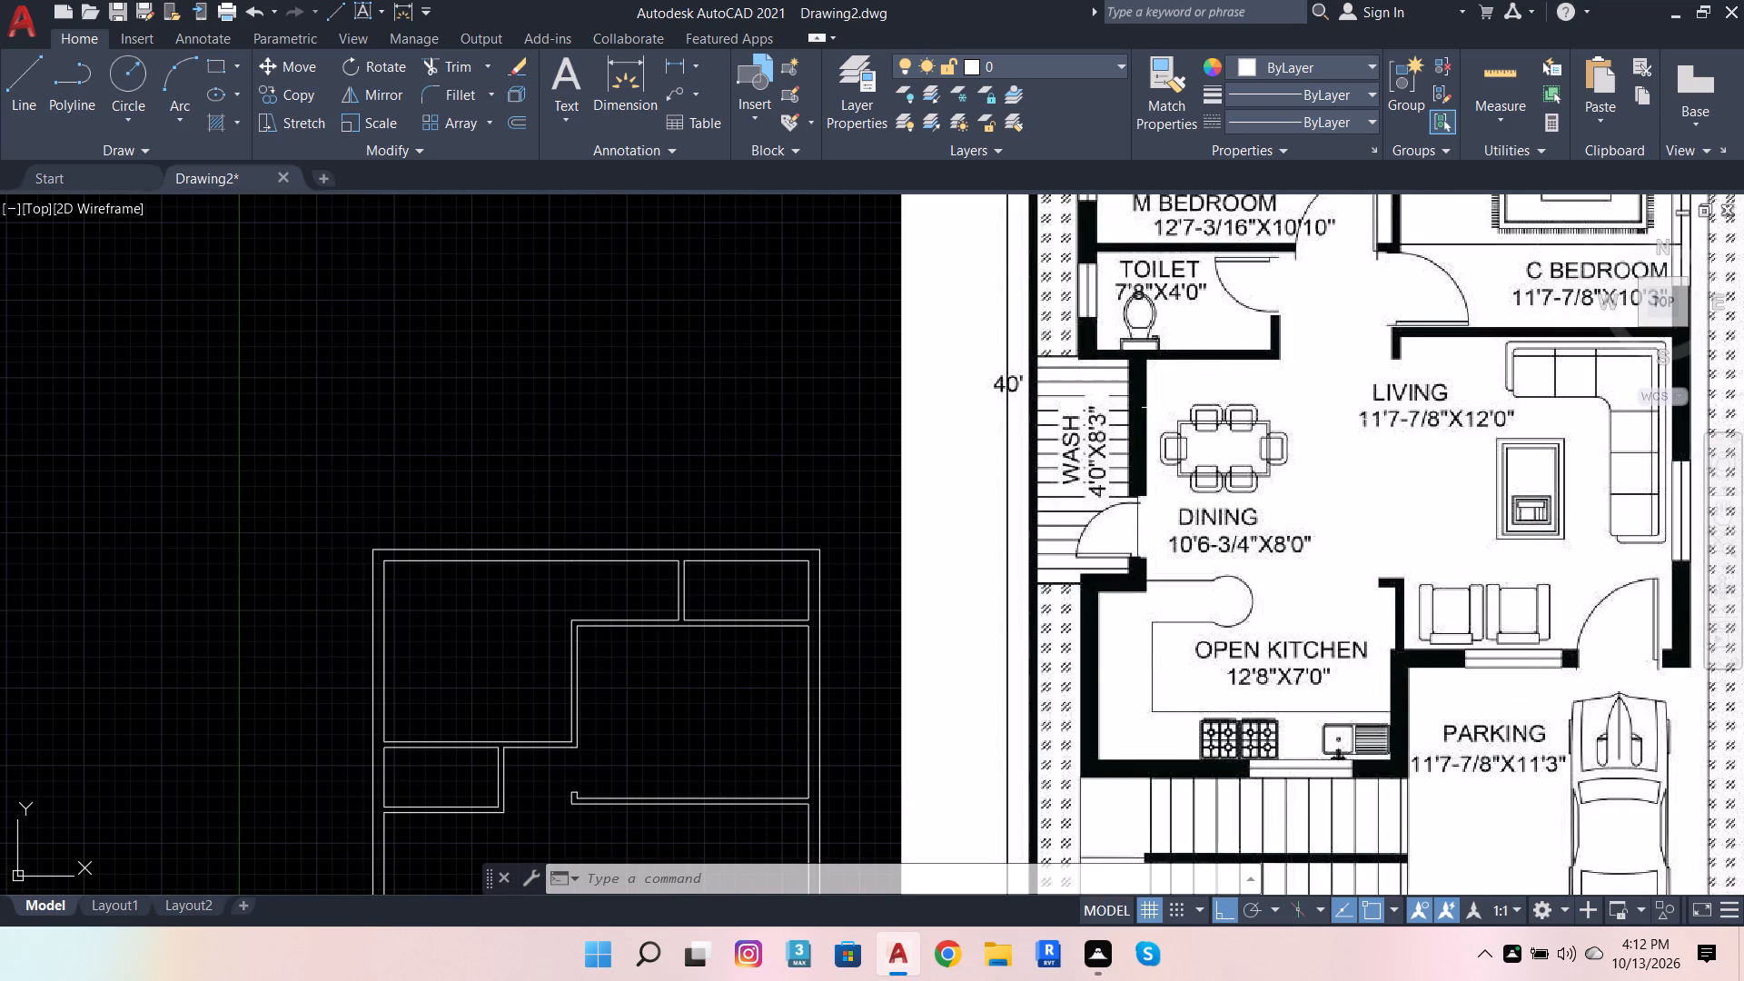
scroll(1167, 476, down, 1)
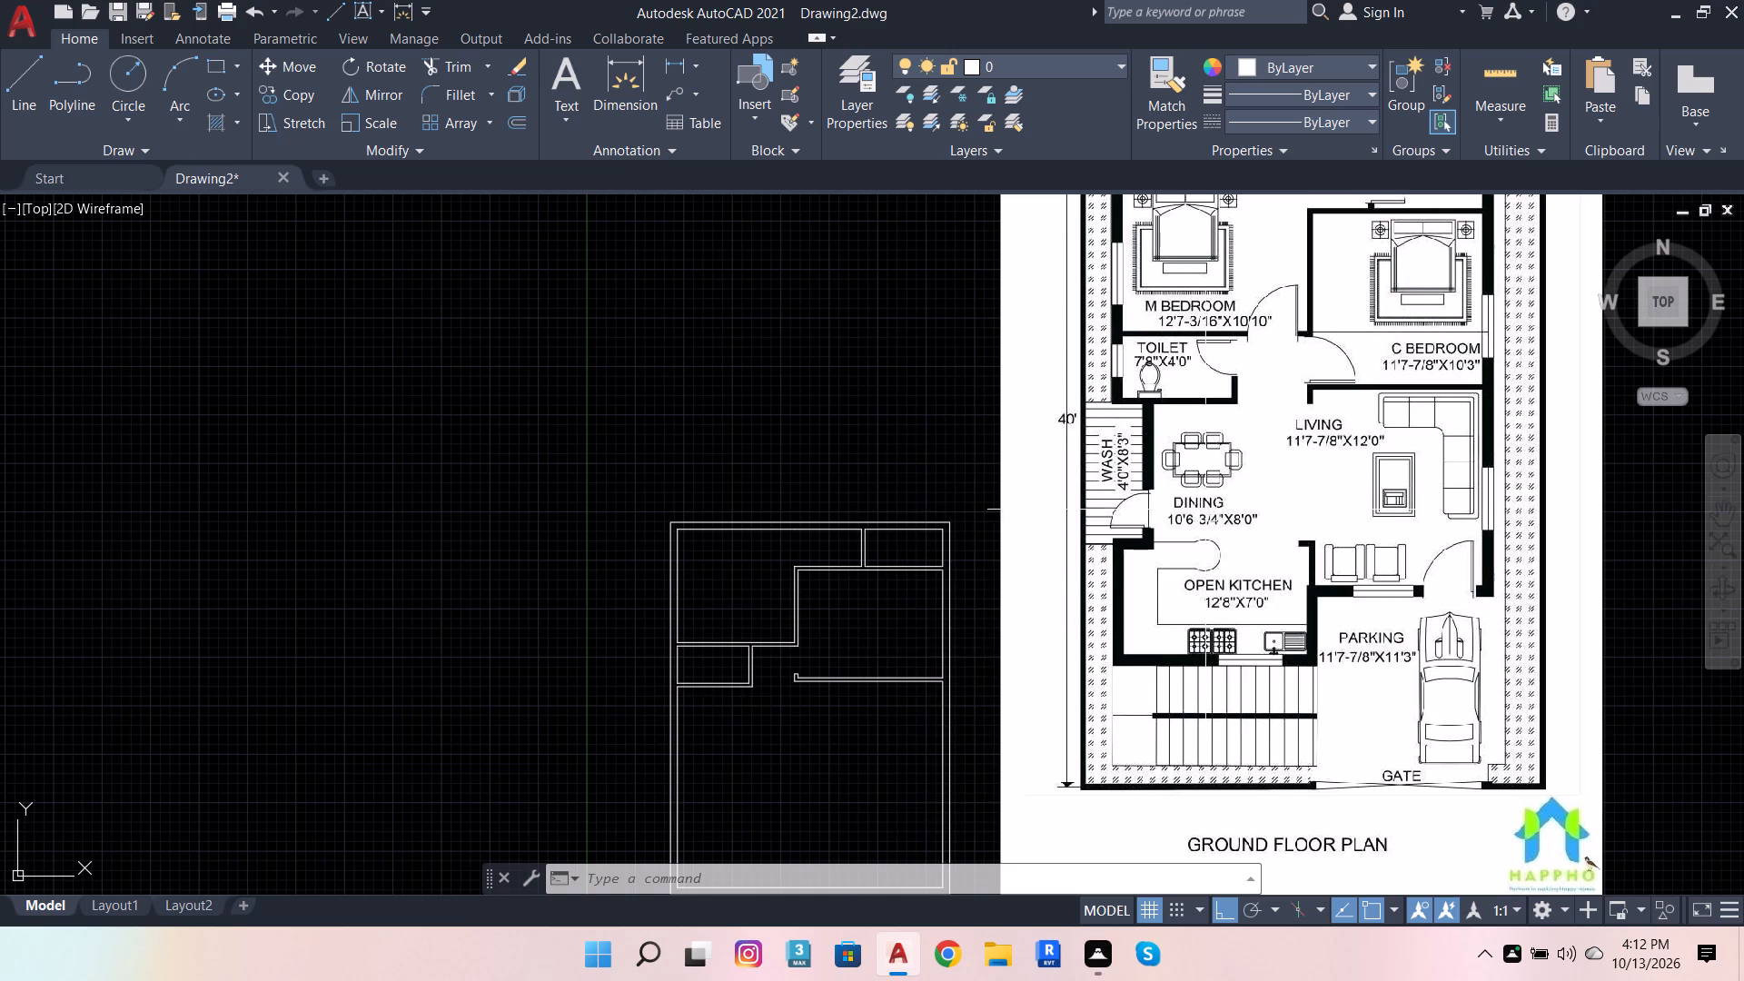
scroll(1231, 588, down, 2)
scroll(1186, 429, up, 2)
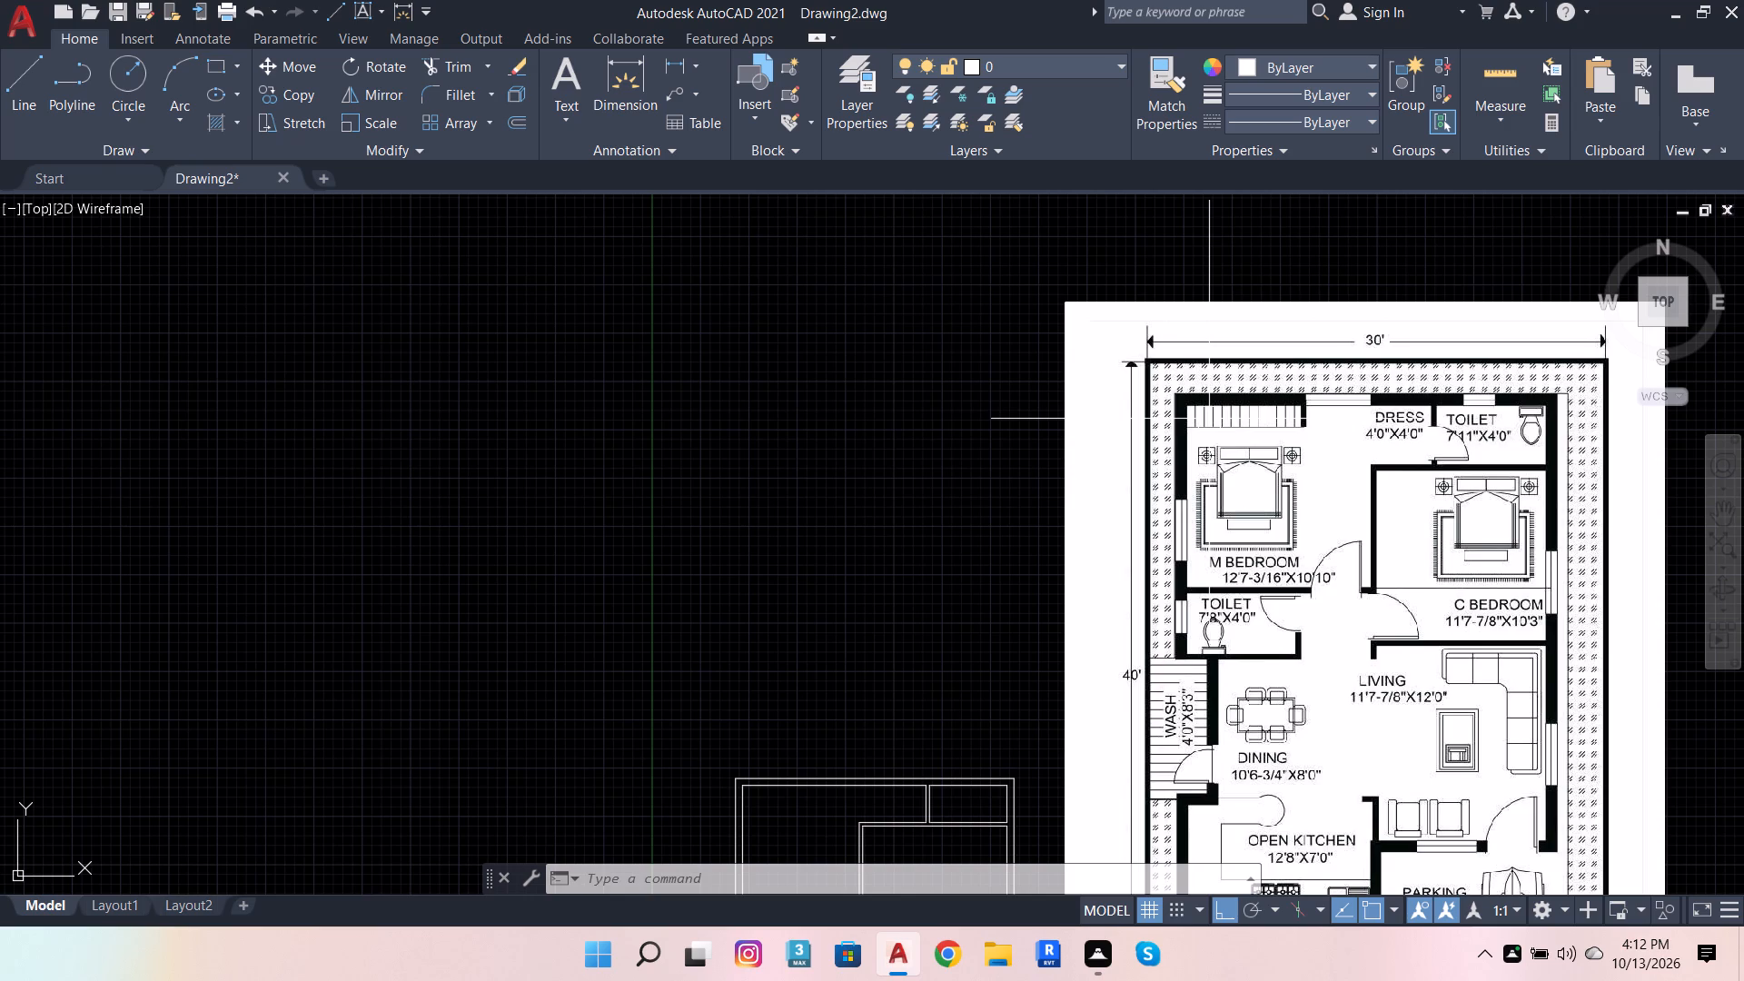
scroll(1197, 484, down, 2)
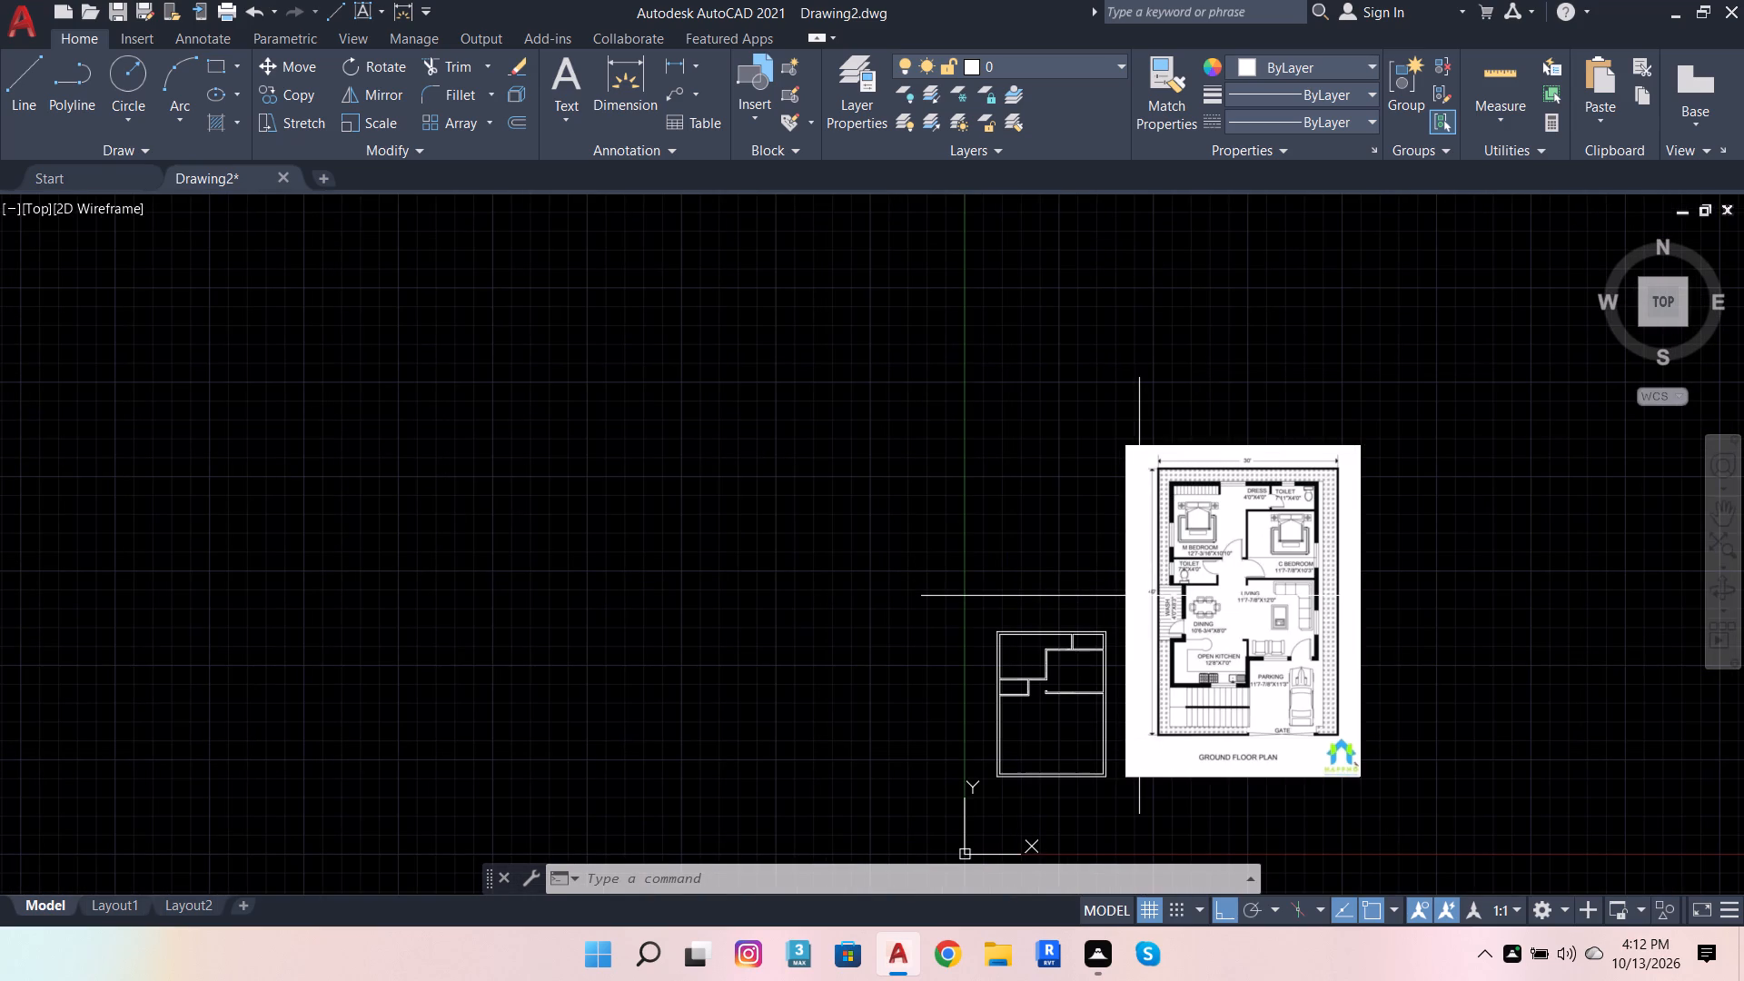
scroll(1230, 723, up, 2)
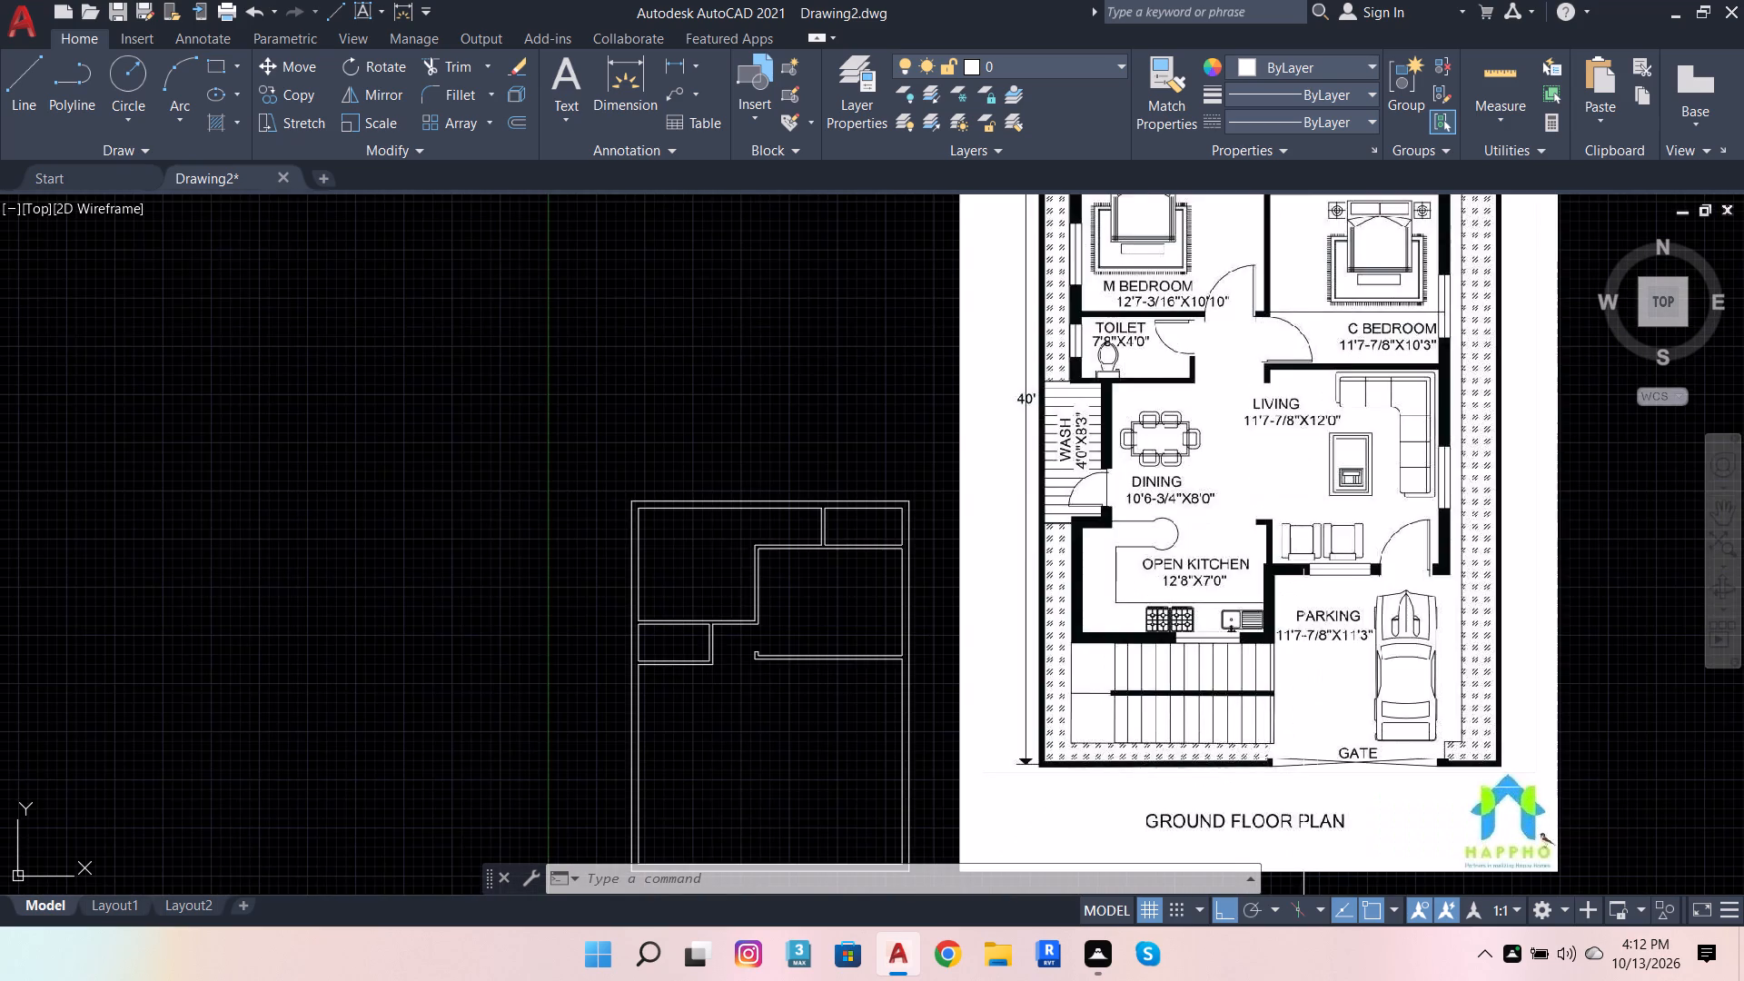
scroll(1293, 813, down, 1)
scroll(1382, 413, up, 2)
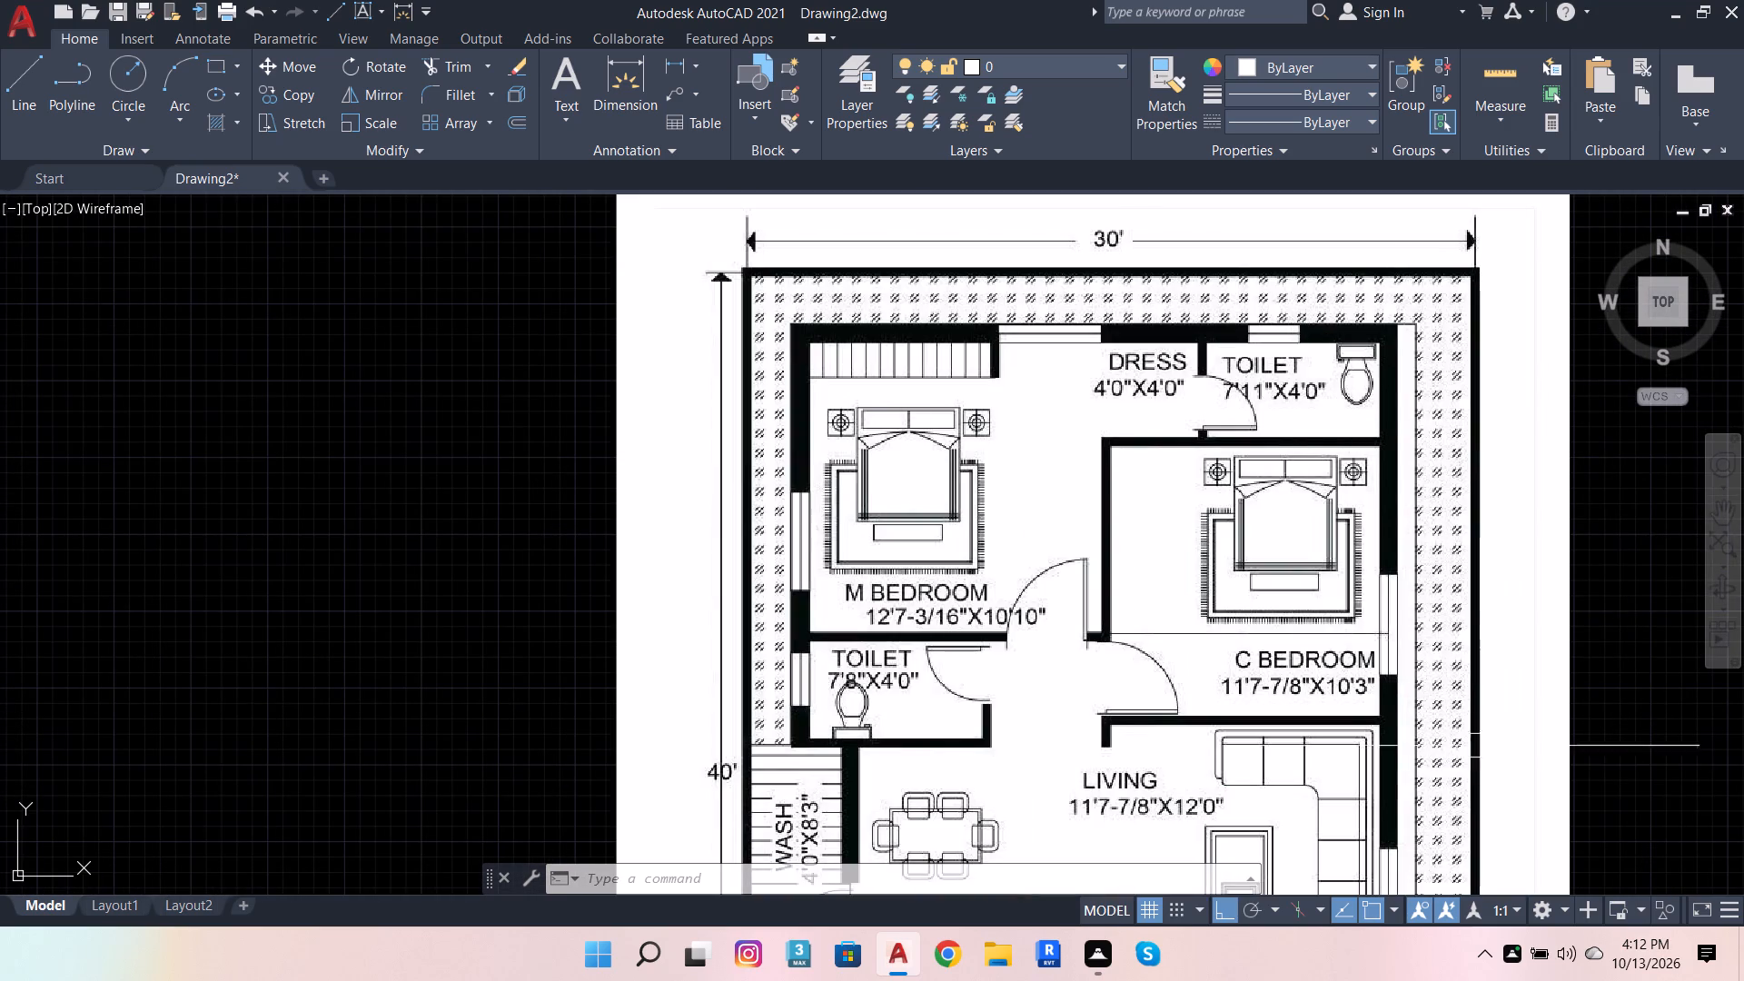
scroll(1432, 590, down, 1)
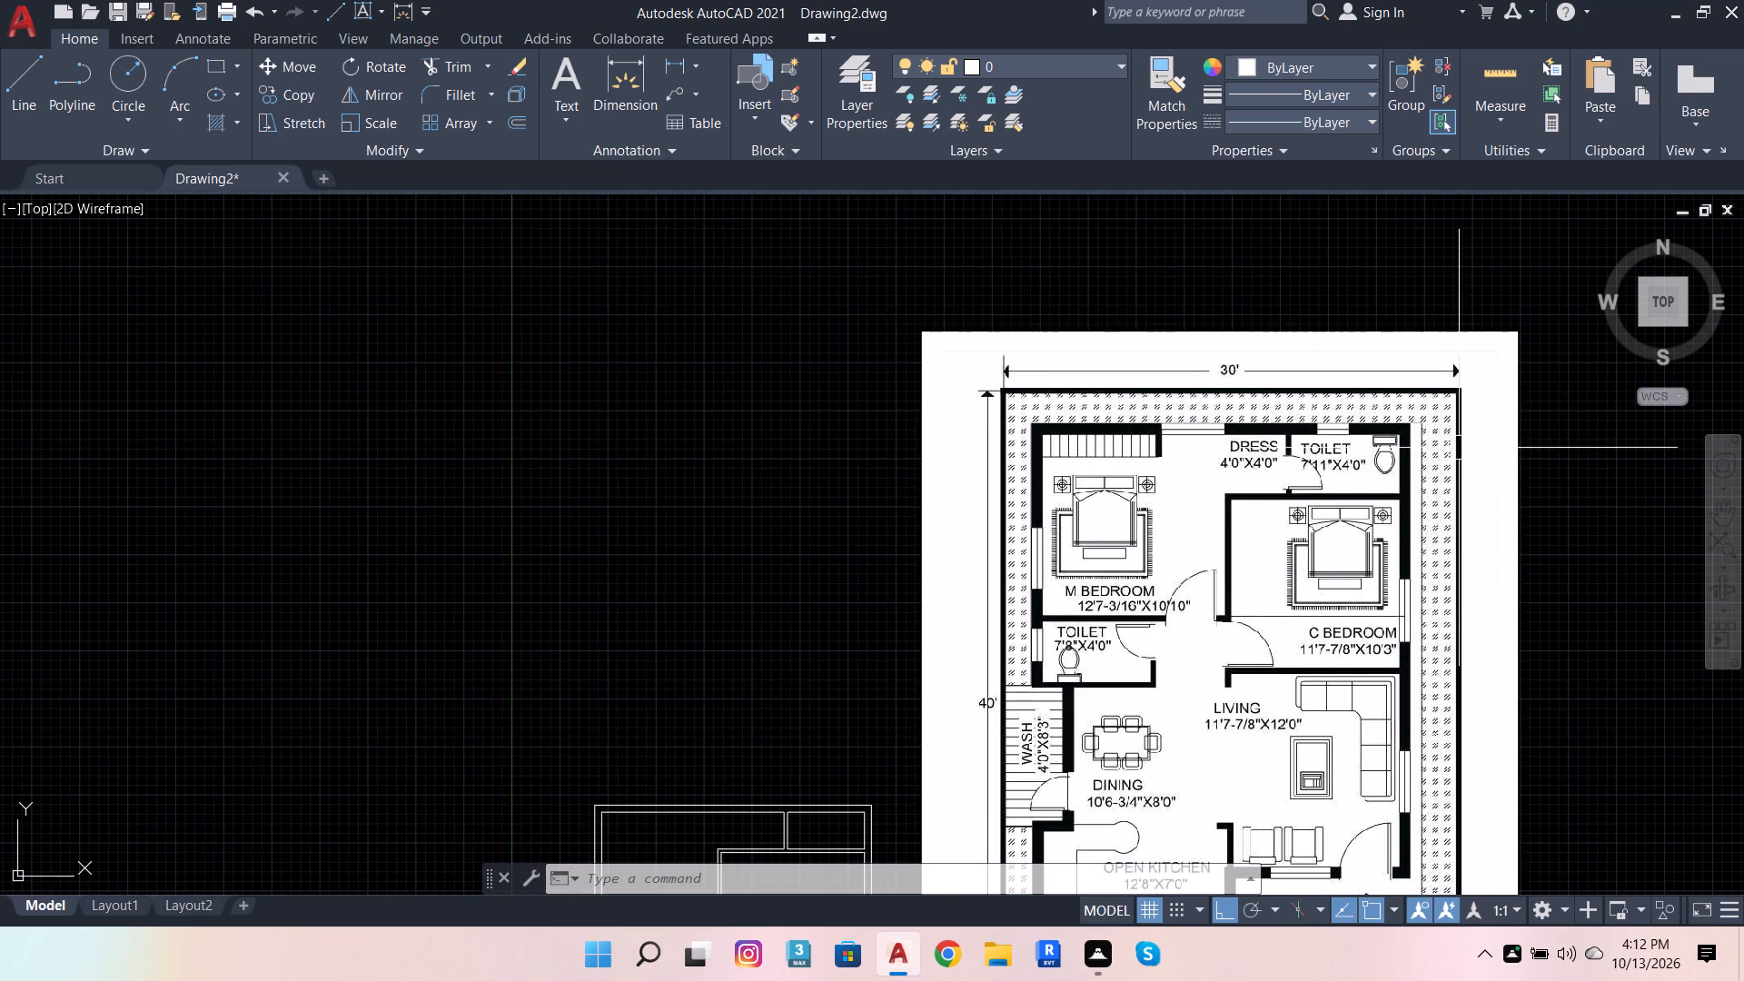
scroll(1494, 498, down, 2)
scroll(1184, 707, up, 1)
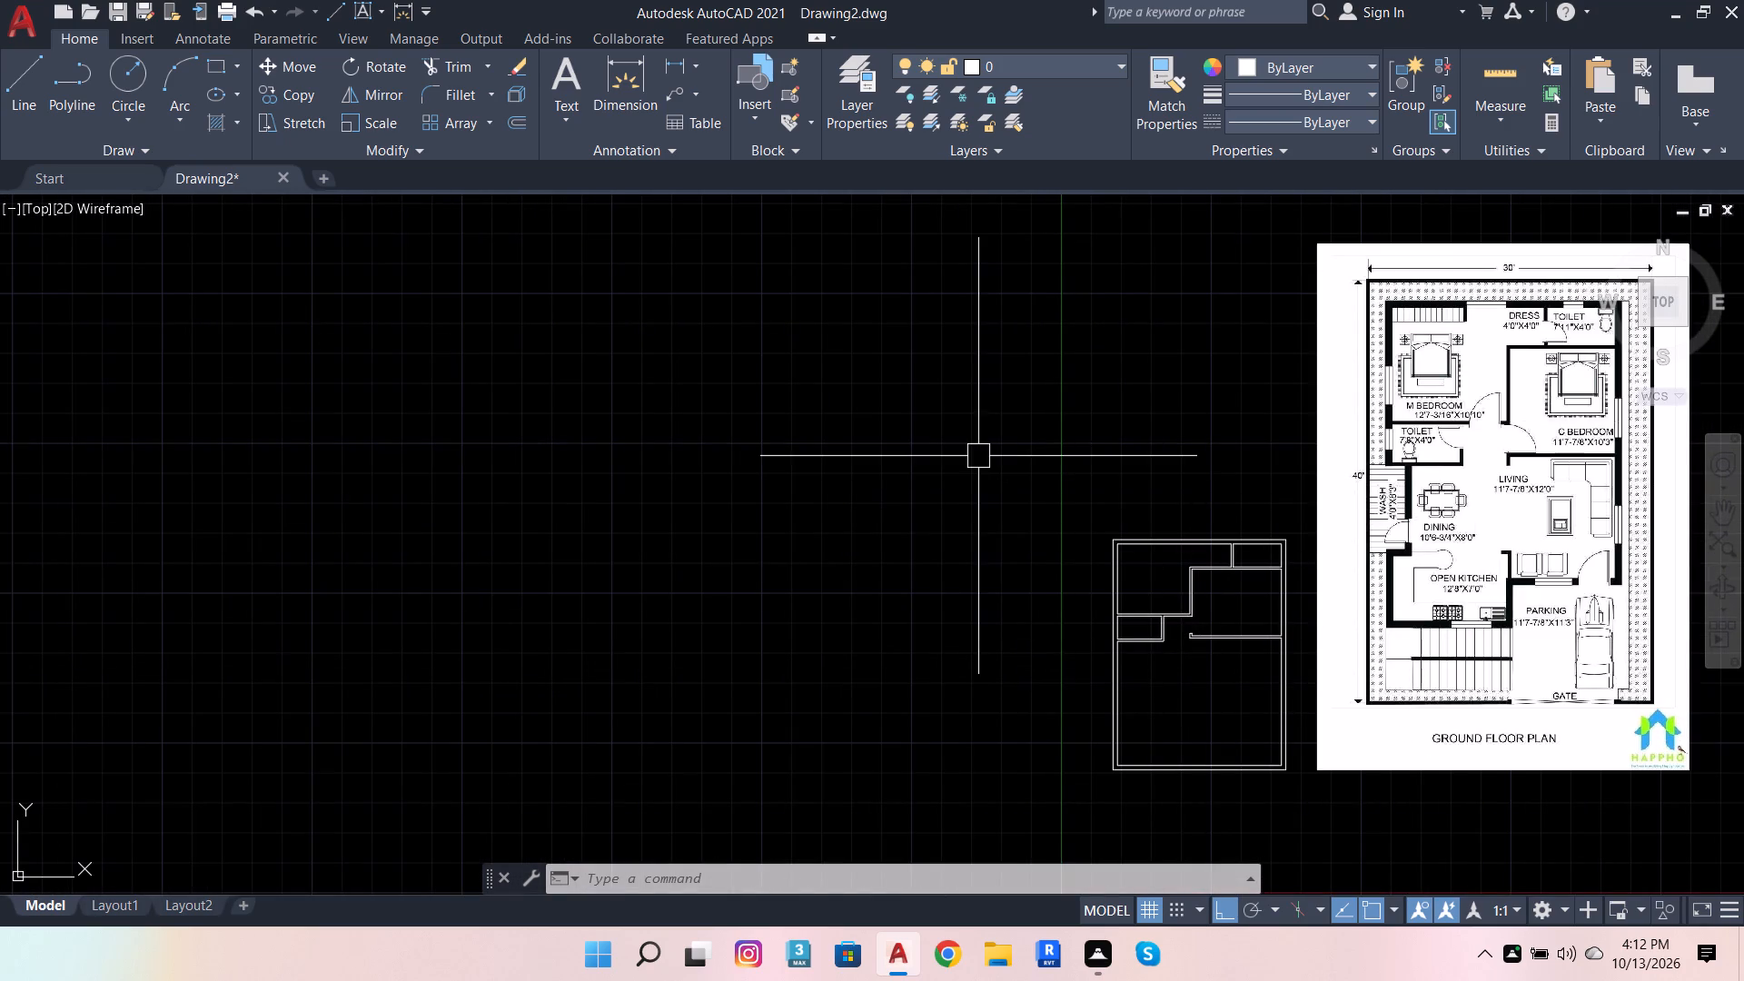
Erase the entire redrawn plan beside the reference image.
click(975, 451)
click(1317, 841)
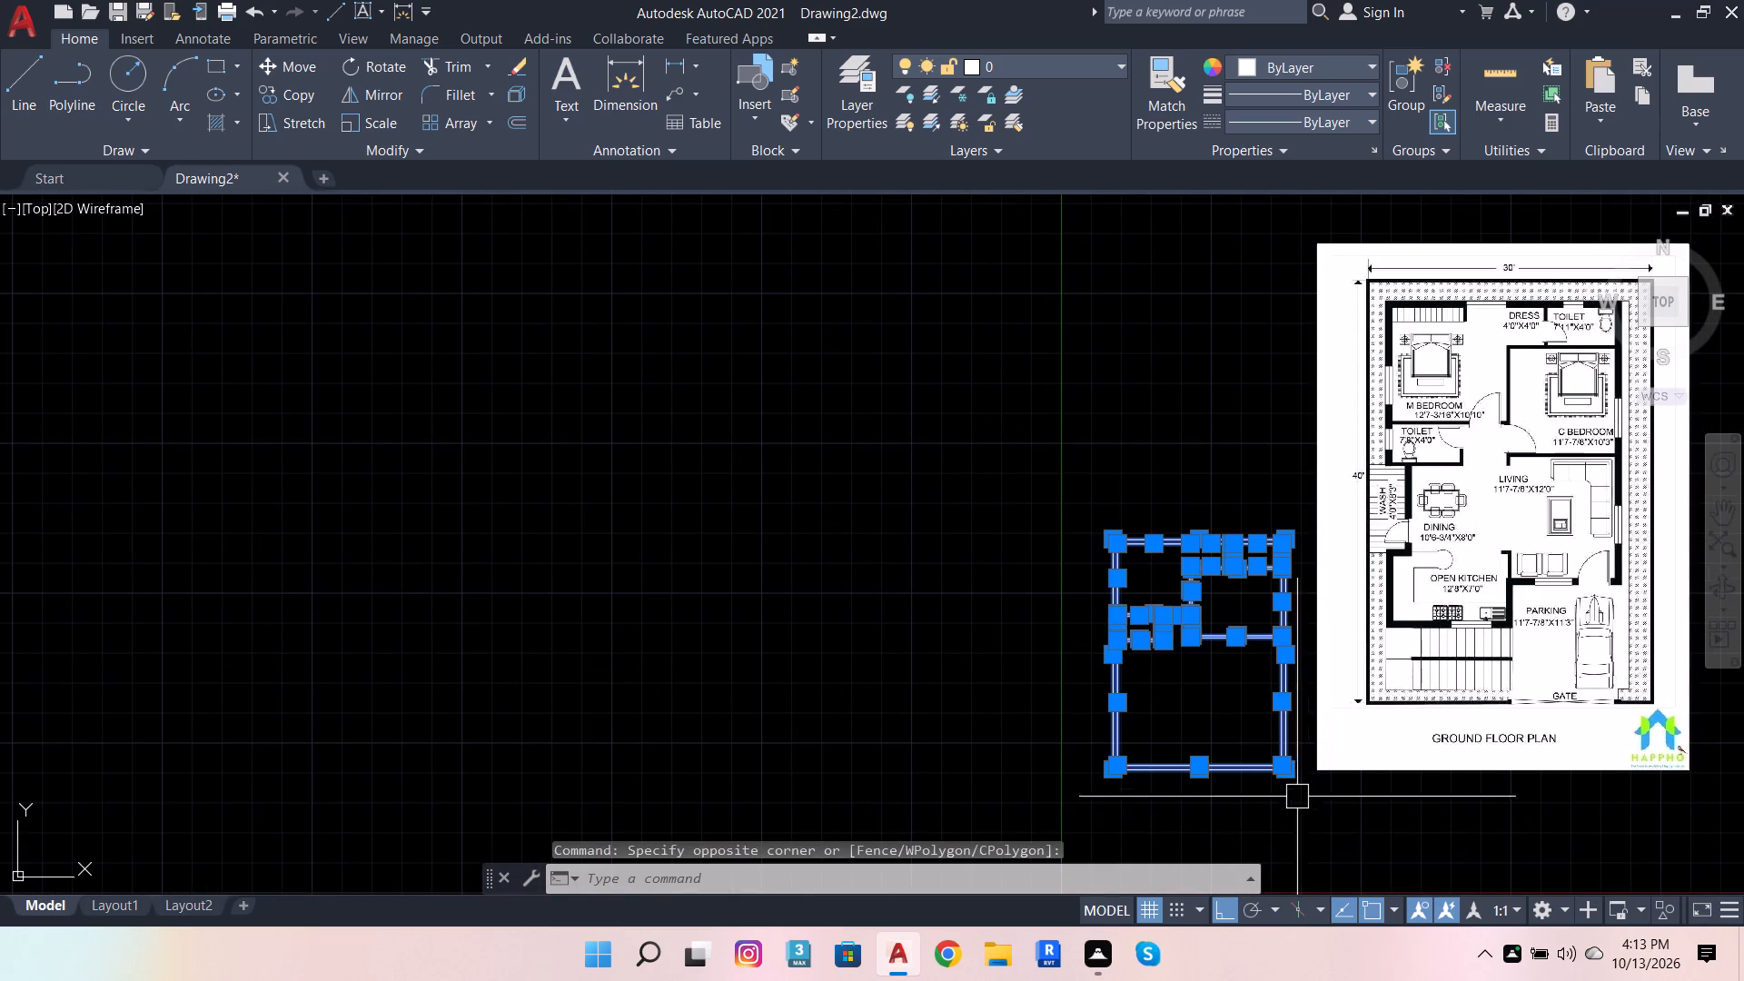
key(Delete)
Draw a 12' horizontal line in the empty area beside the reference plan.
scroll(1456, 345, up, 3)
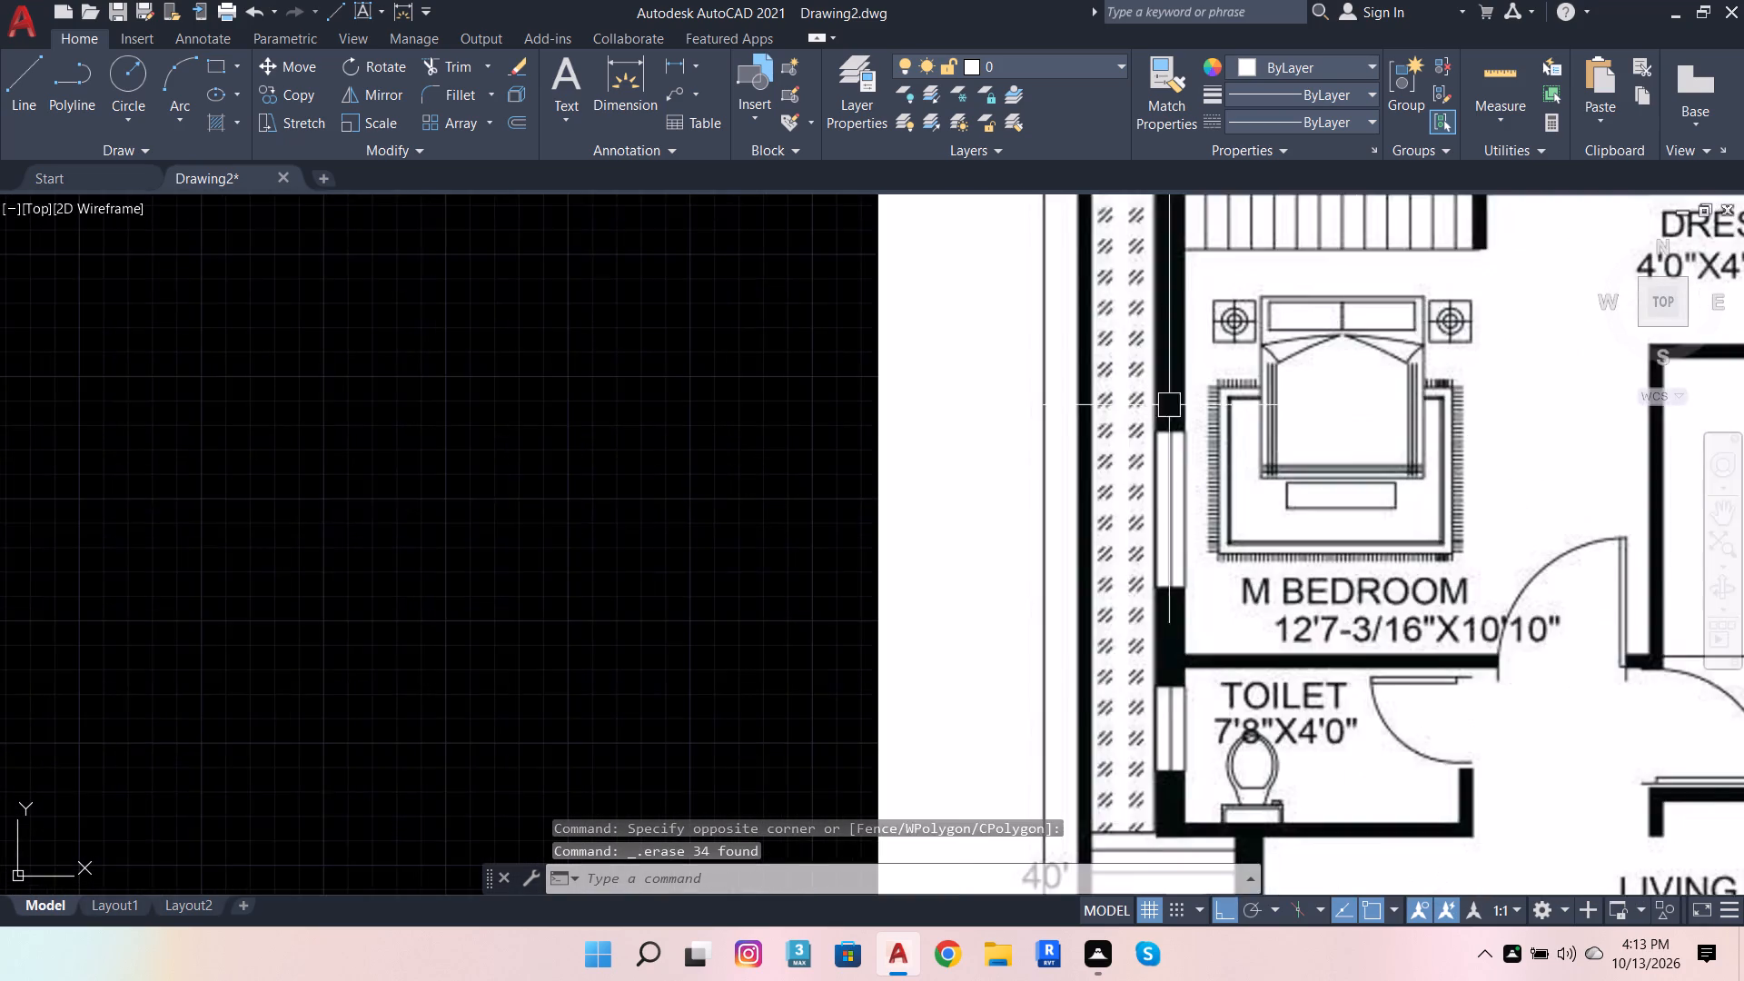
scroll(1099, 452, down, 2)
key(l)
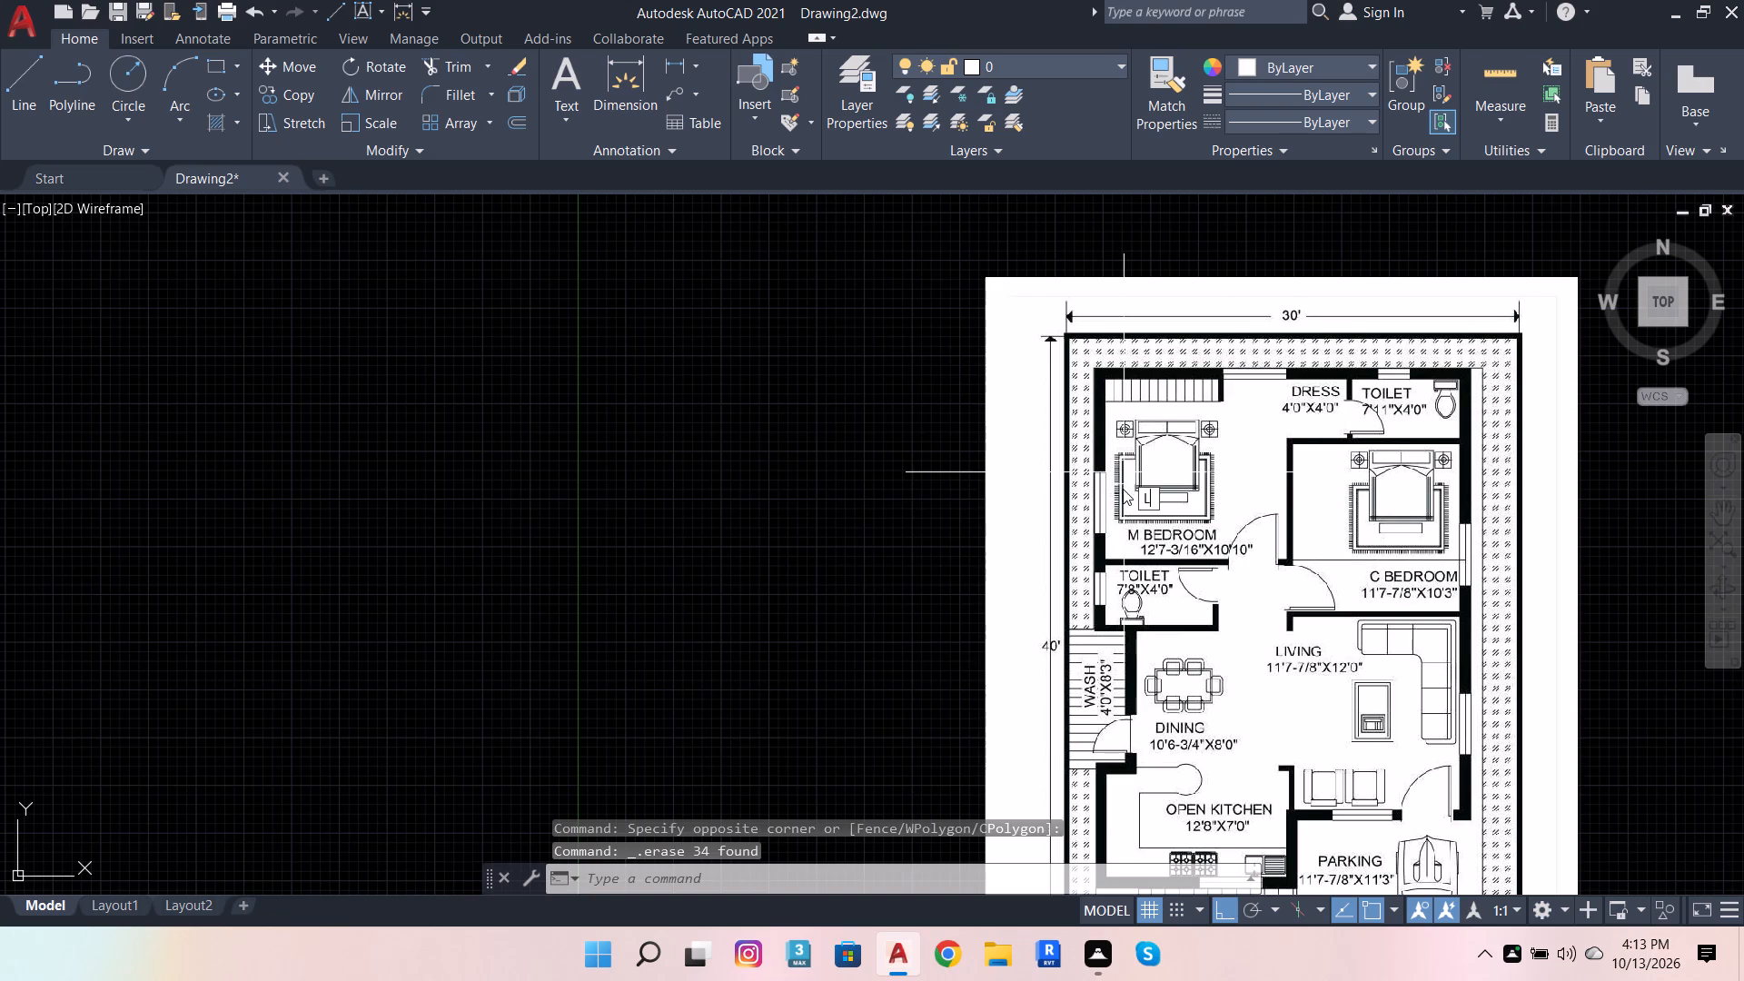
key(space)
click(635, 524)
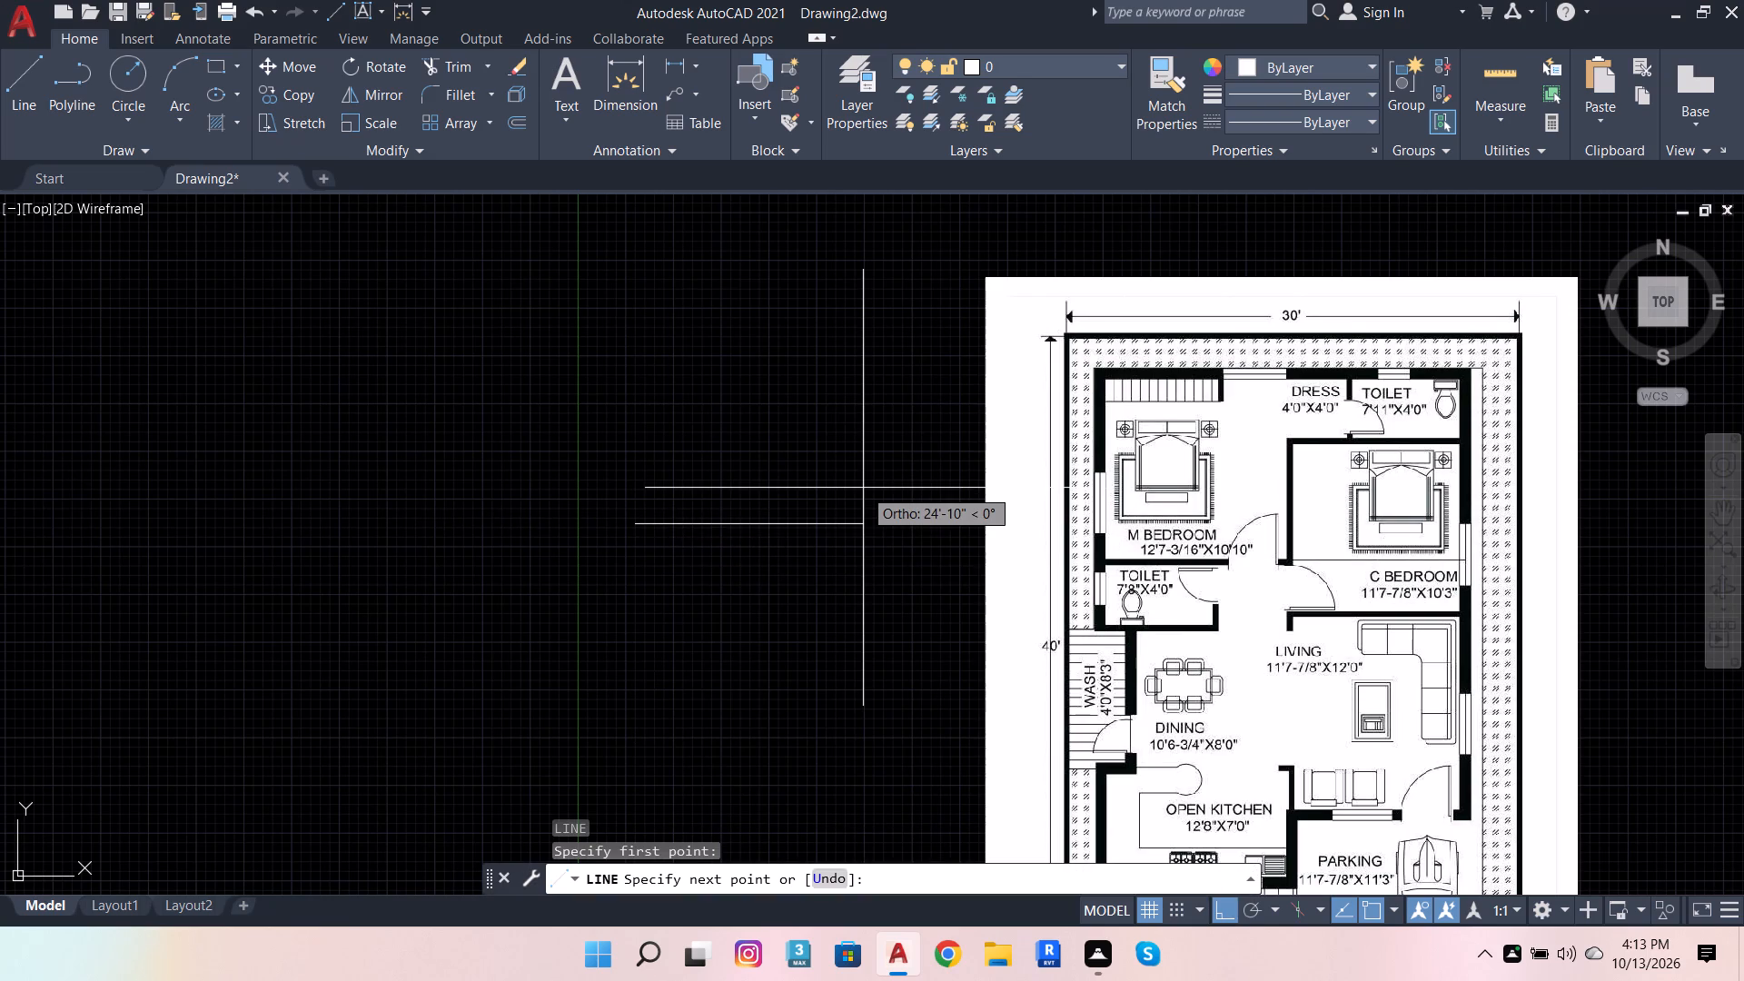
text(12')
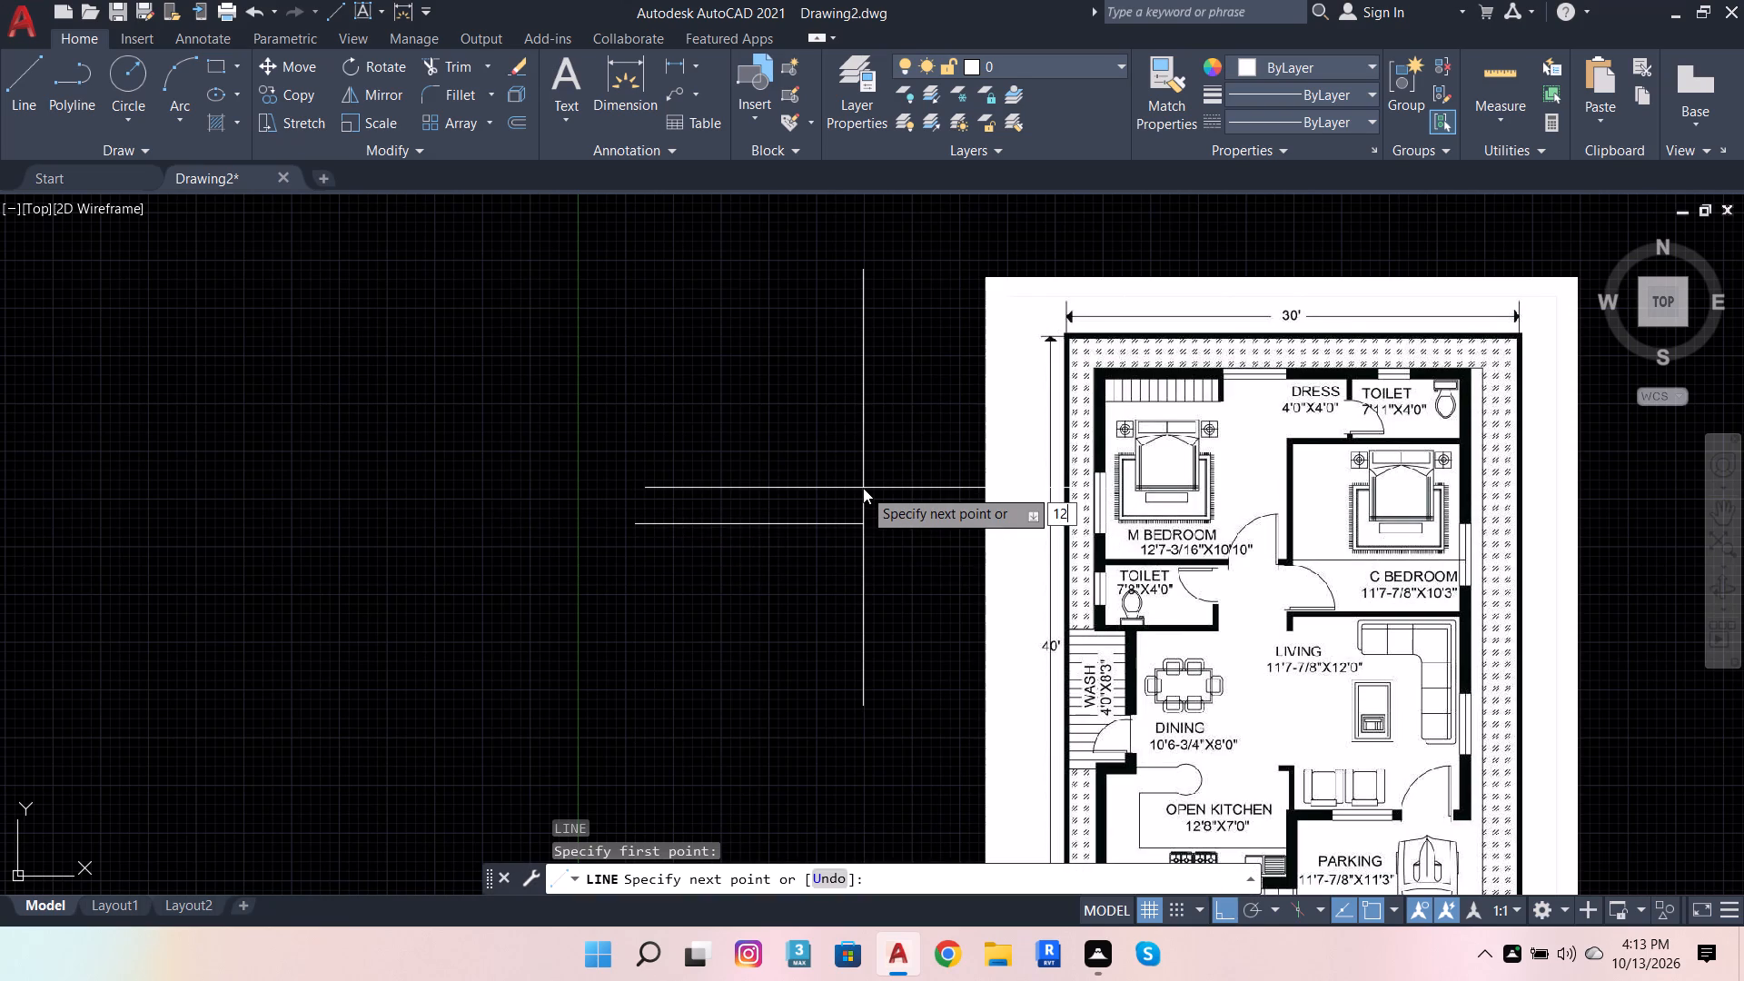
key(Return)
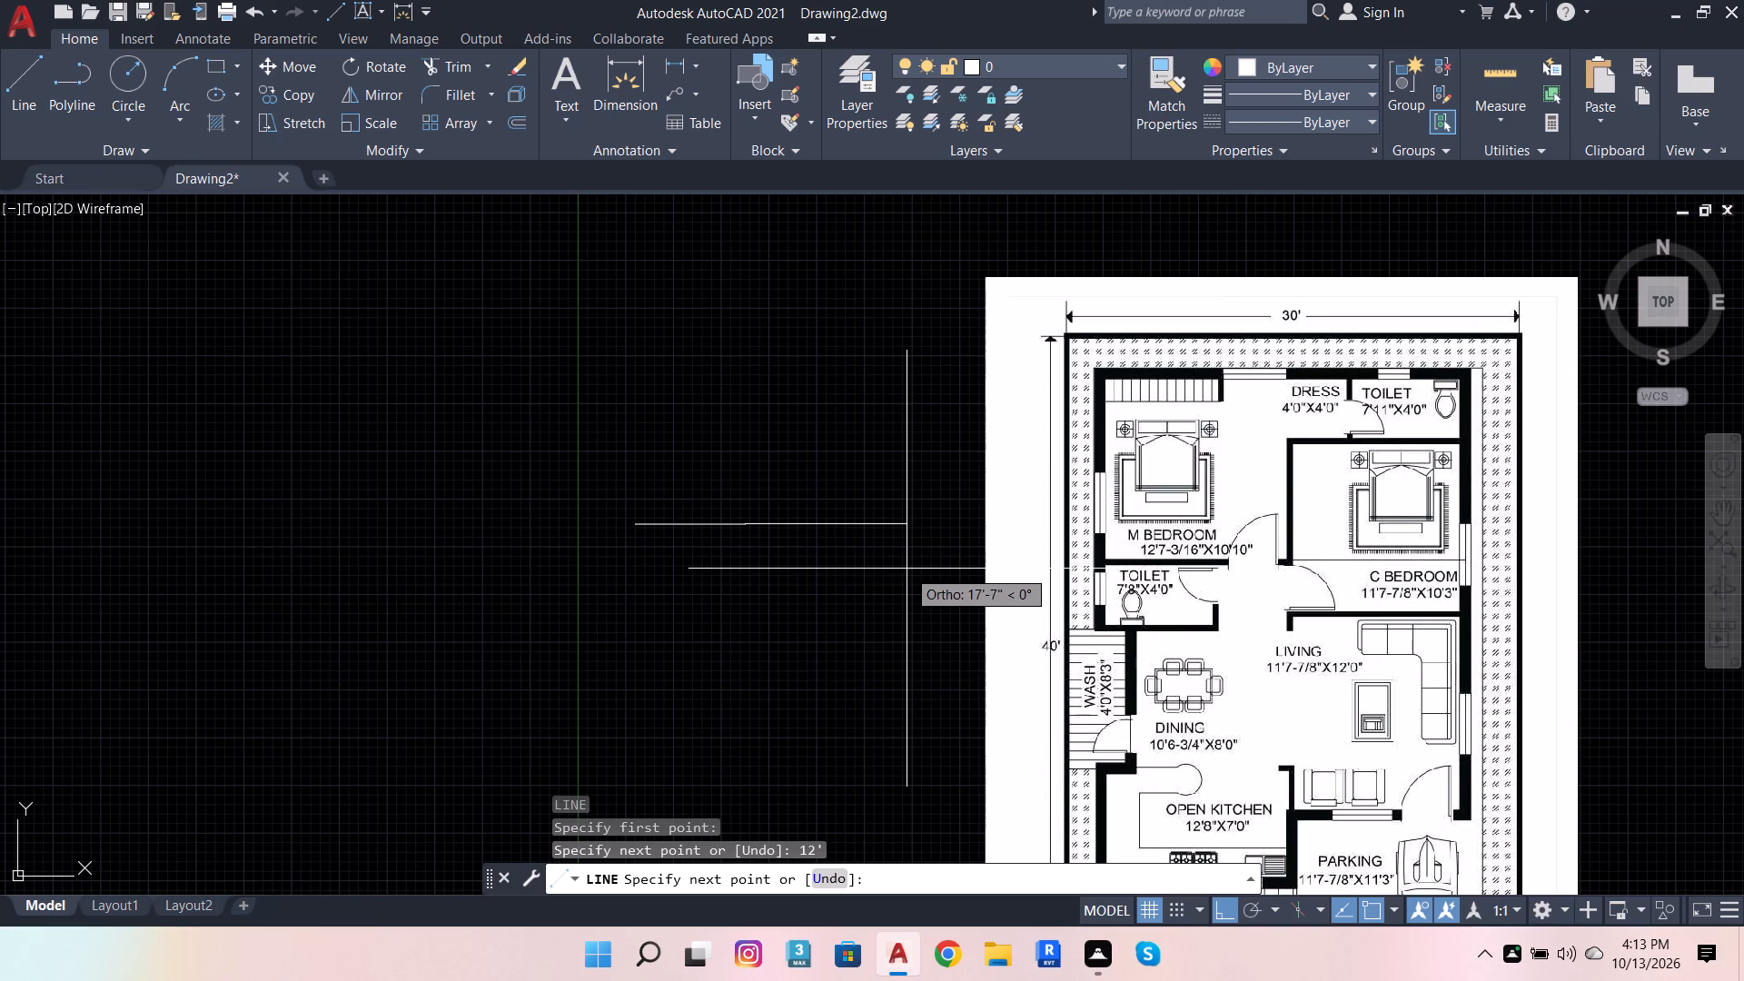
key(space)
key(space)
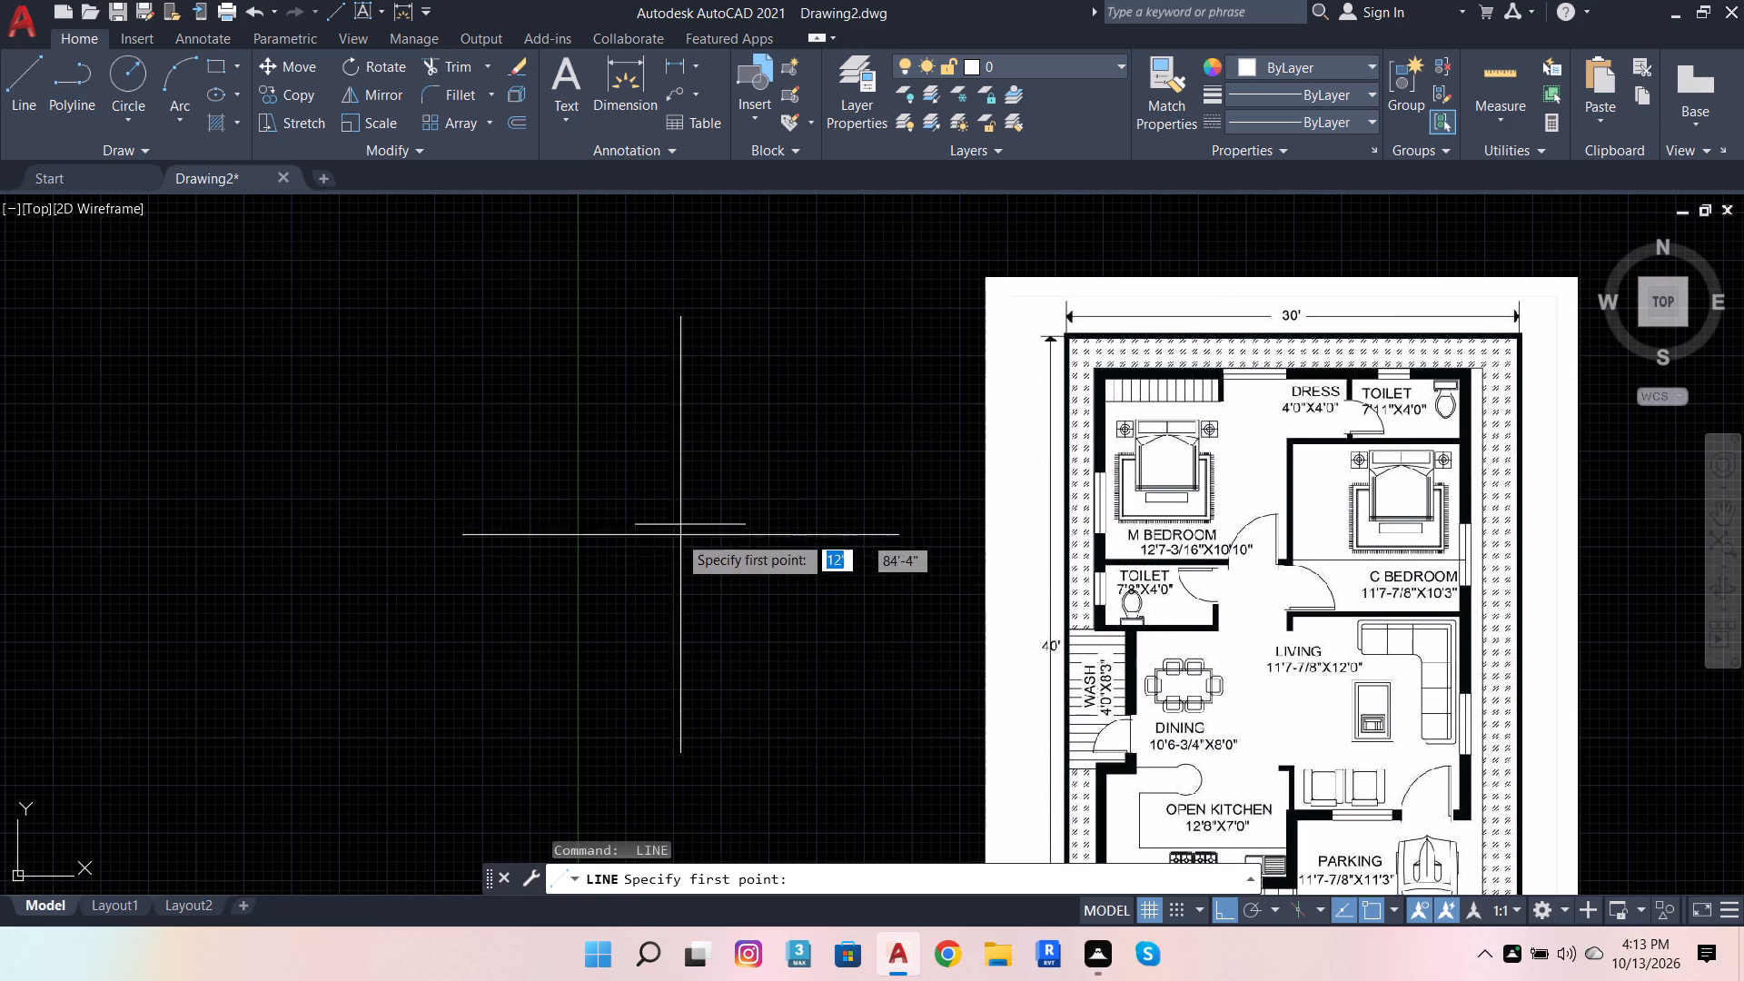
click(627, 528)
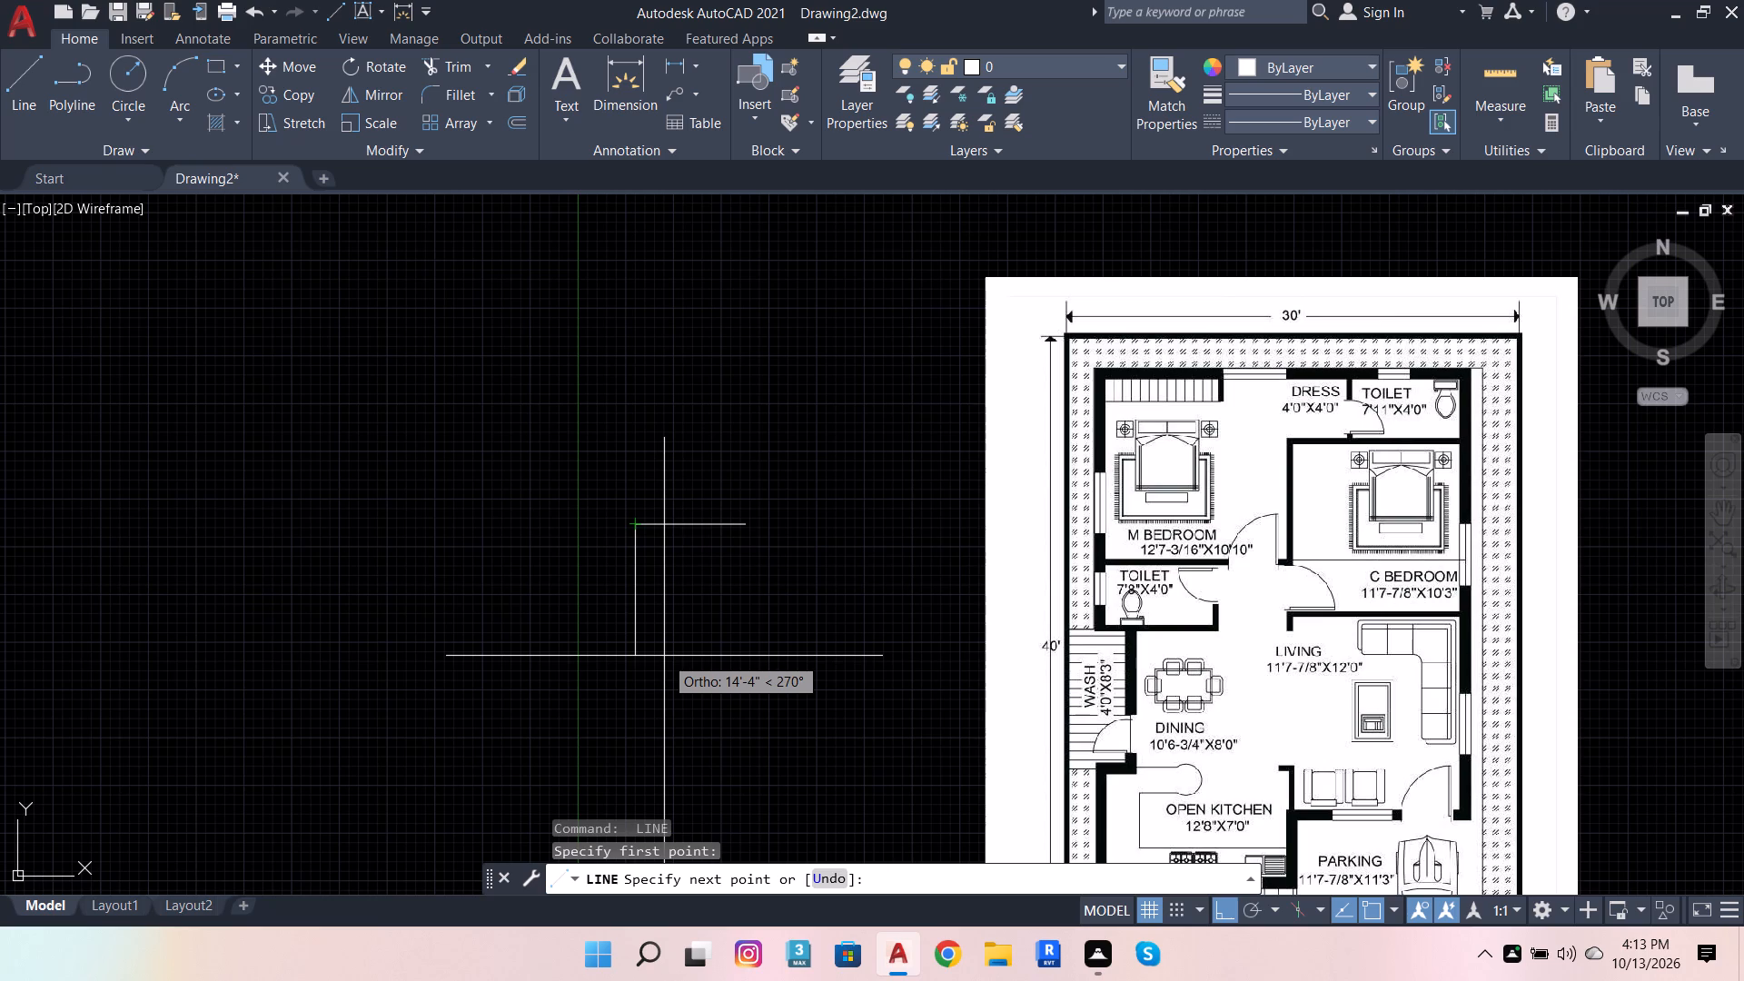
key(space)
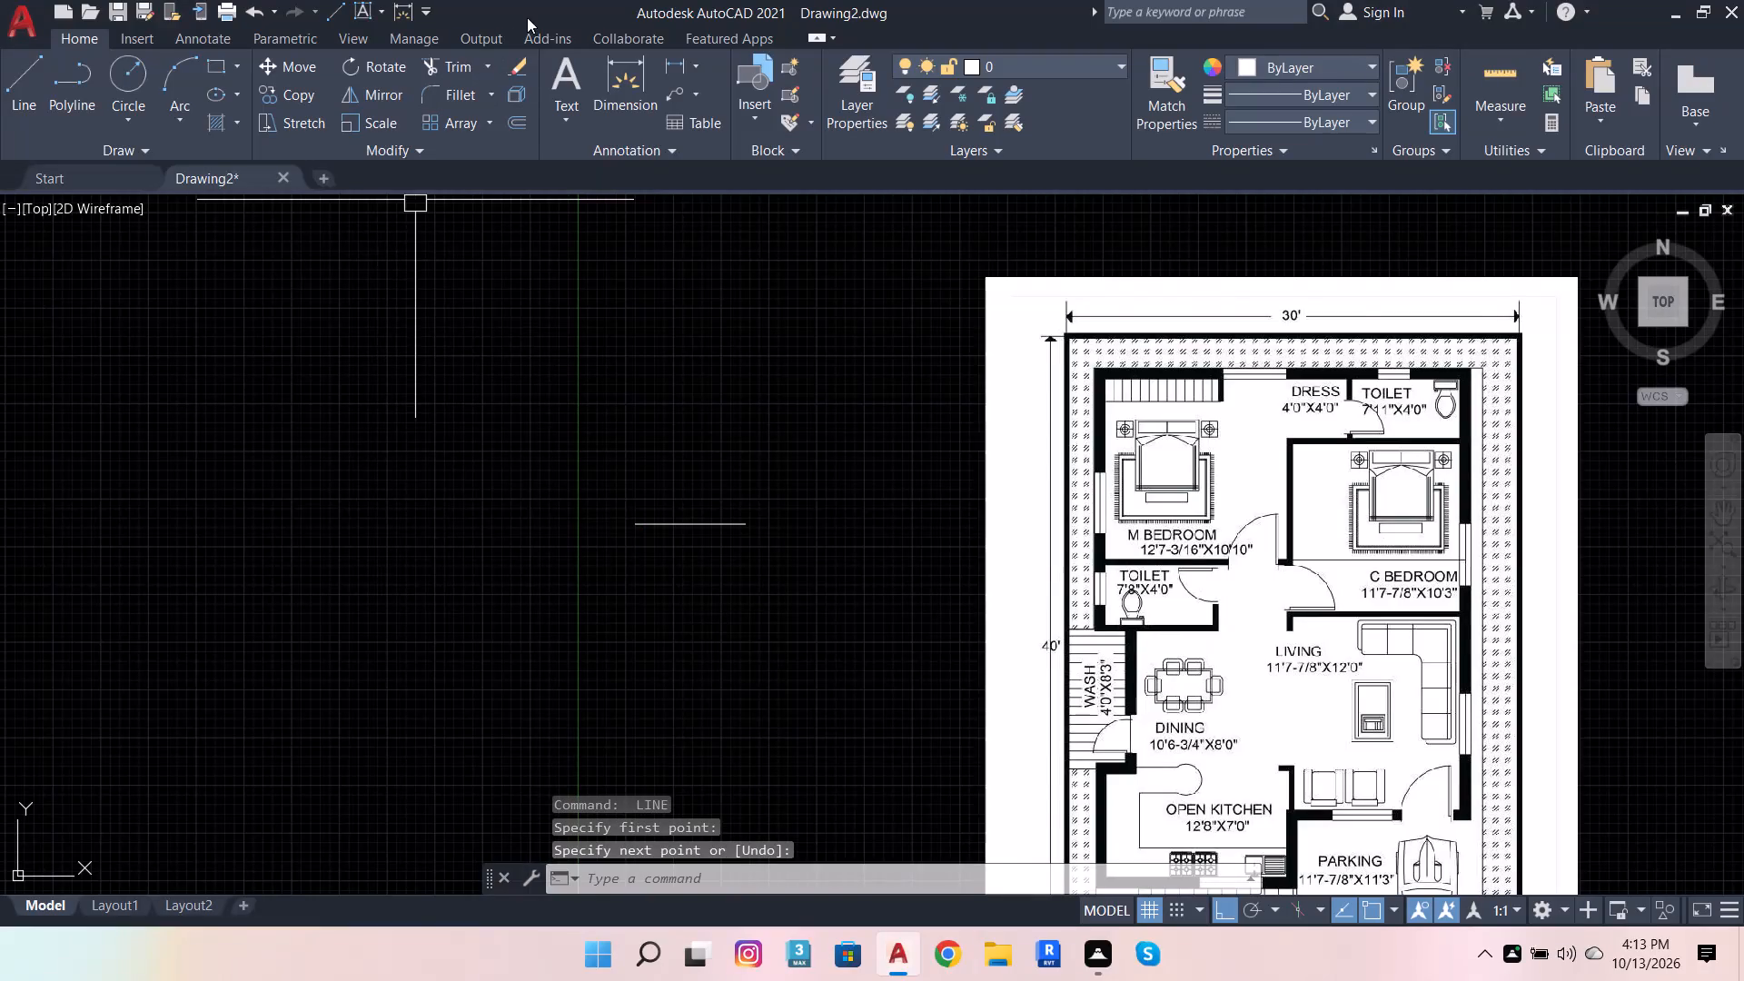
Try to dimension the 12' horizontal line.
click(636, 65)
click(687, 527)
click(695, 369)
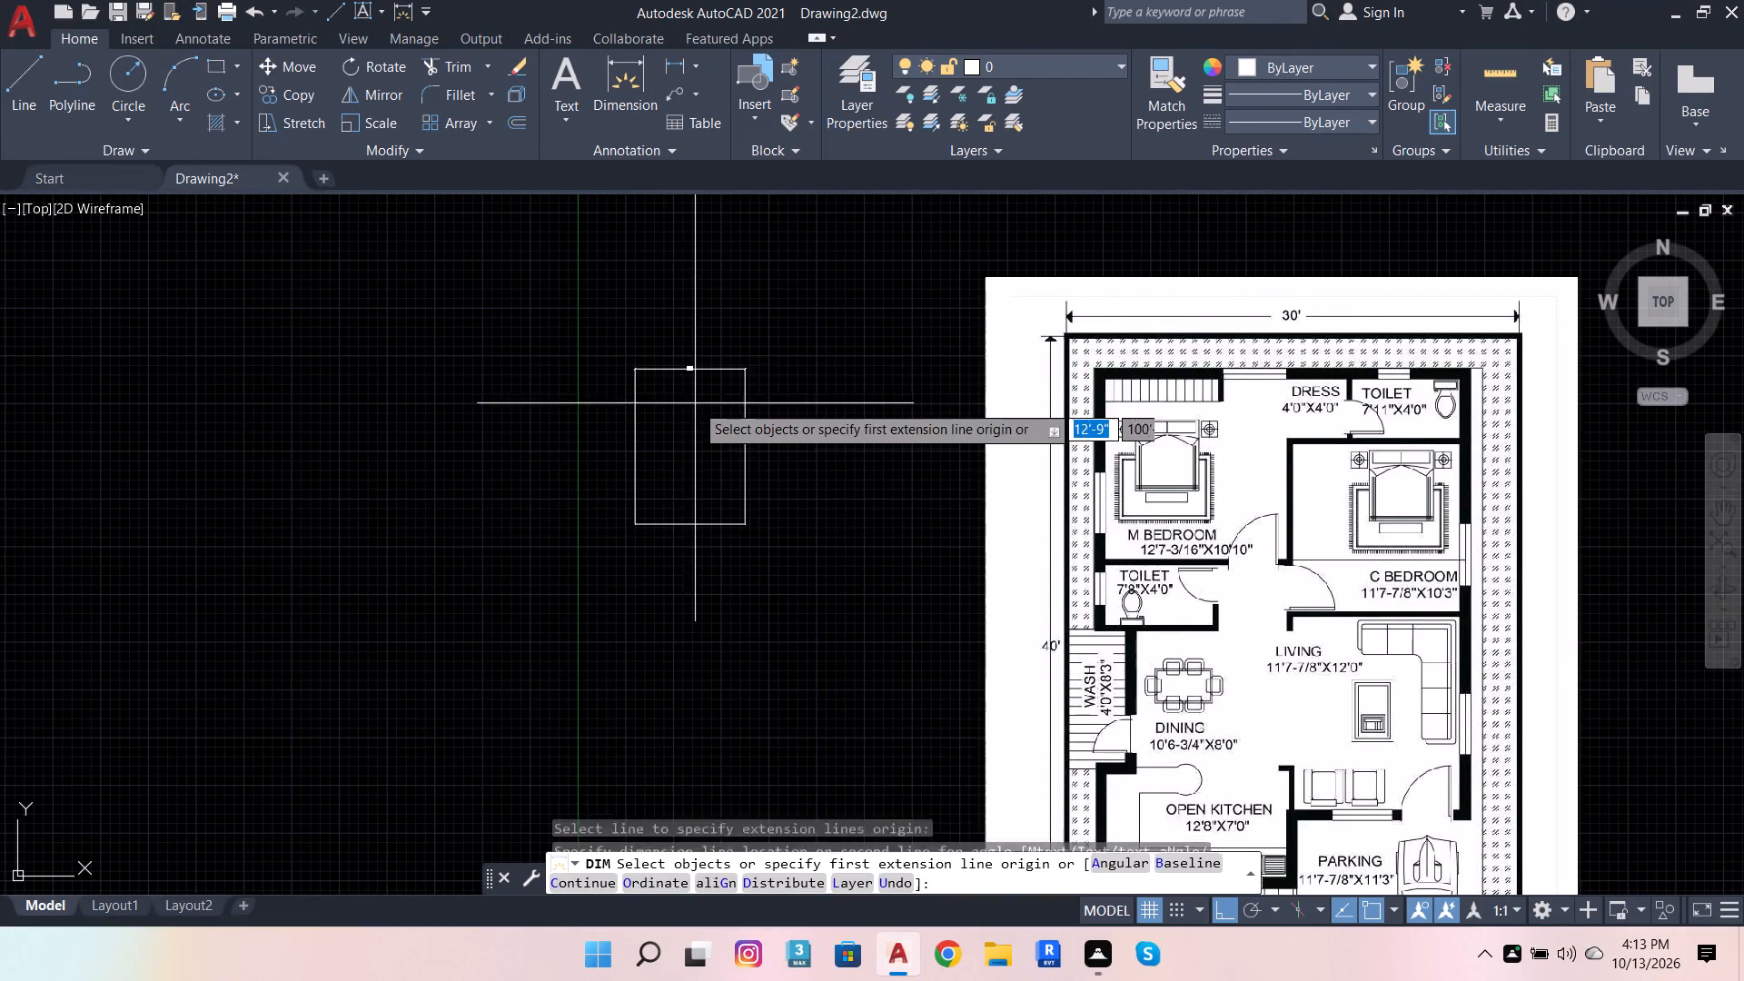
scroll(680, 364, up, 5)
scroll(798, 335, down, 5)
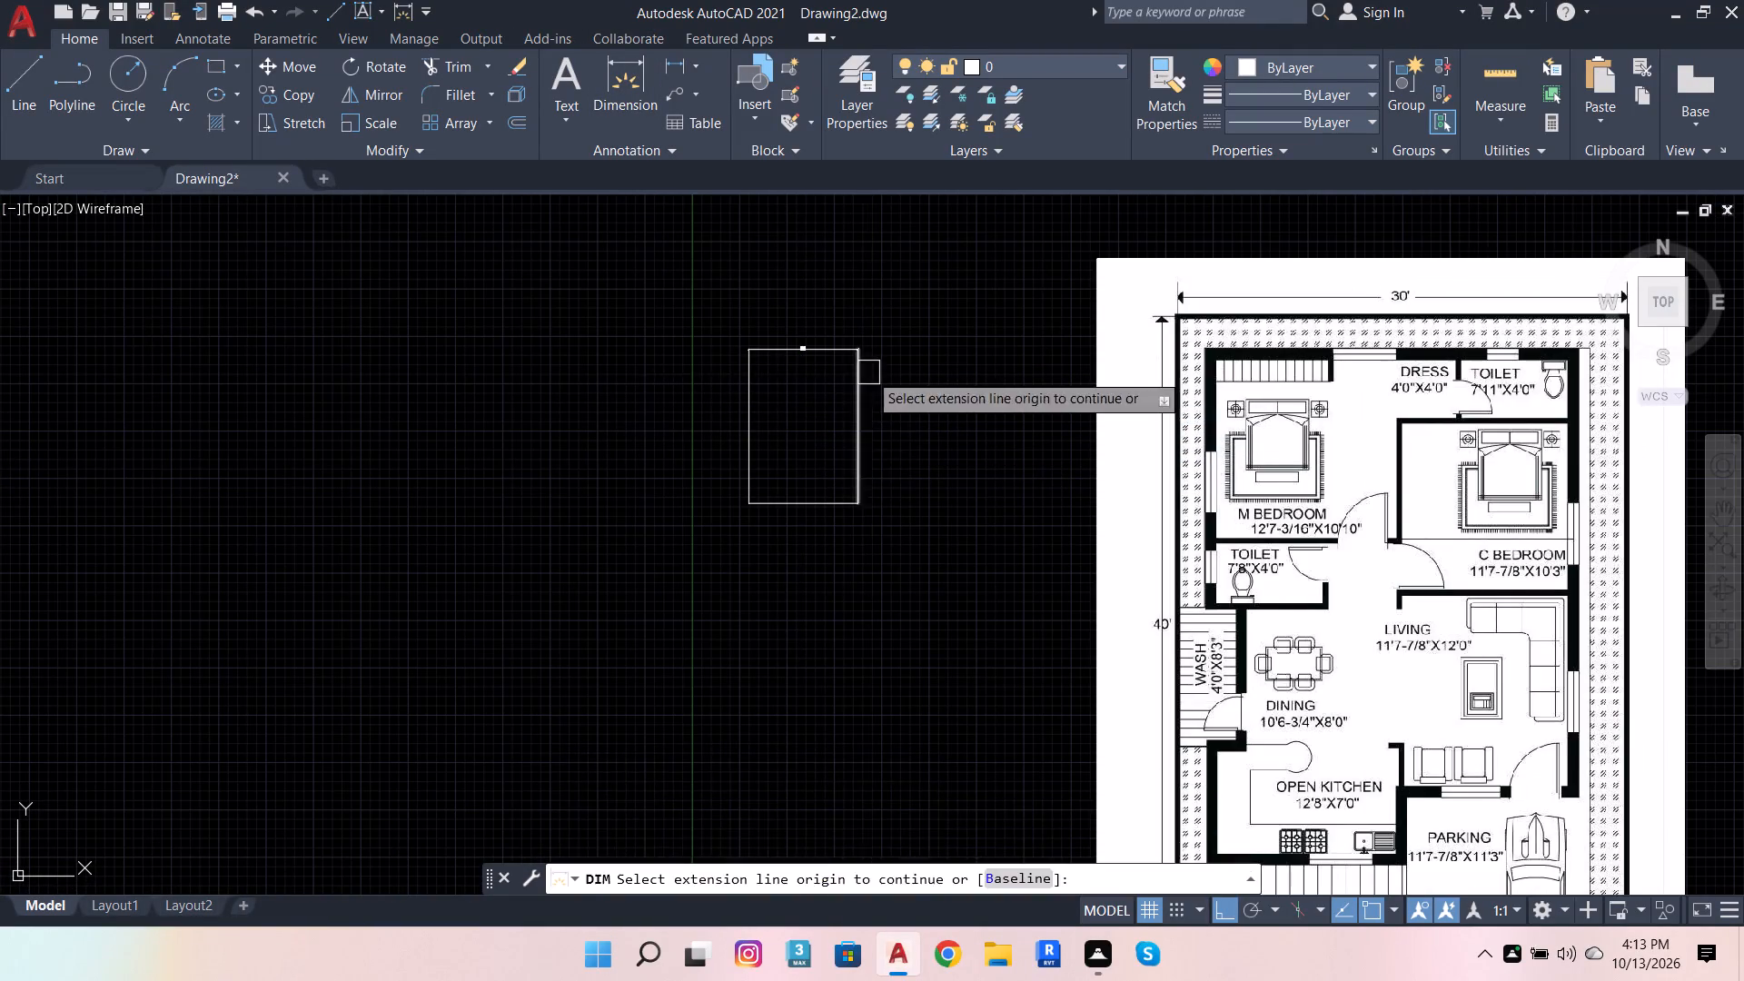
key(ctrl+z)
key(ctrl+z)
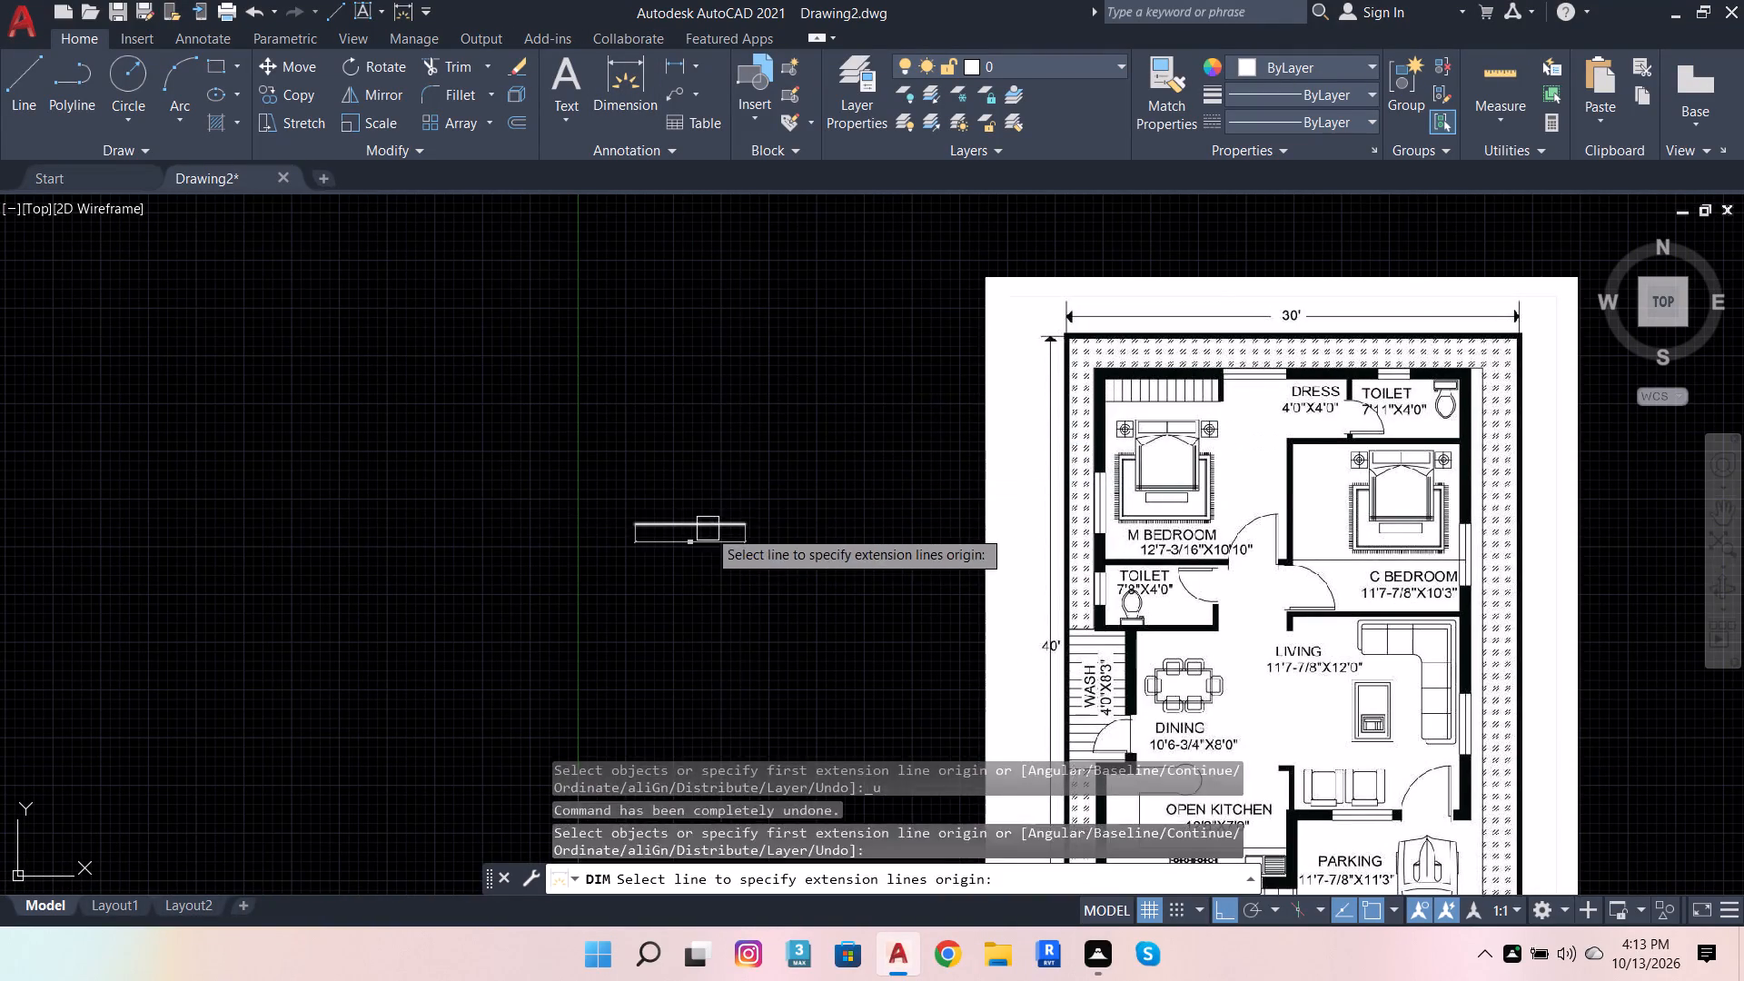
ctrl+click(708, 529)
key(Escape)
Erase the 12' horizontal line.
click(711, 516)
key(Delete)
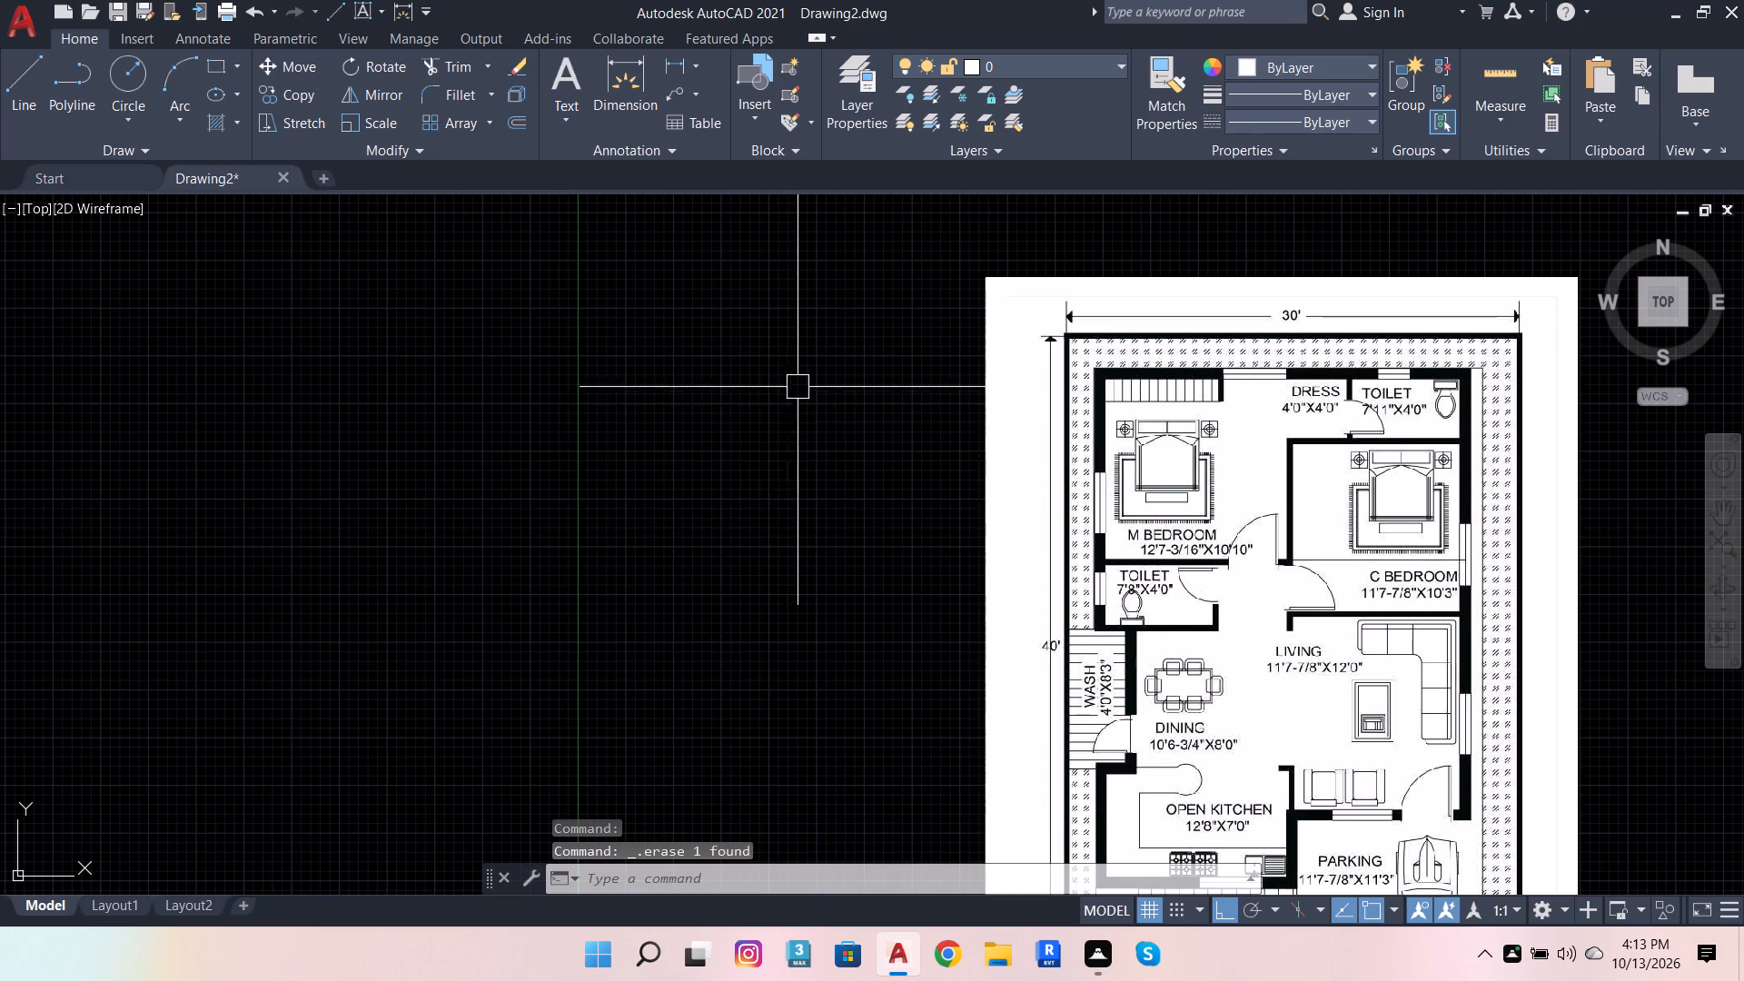
Draw a 12'7" horizontal line for the M Bedroom's width in the empty area beside the reference plan.
click(32, 74)
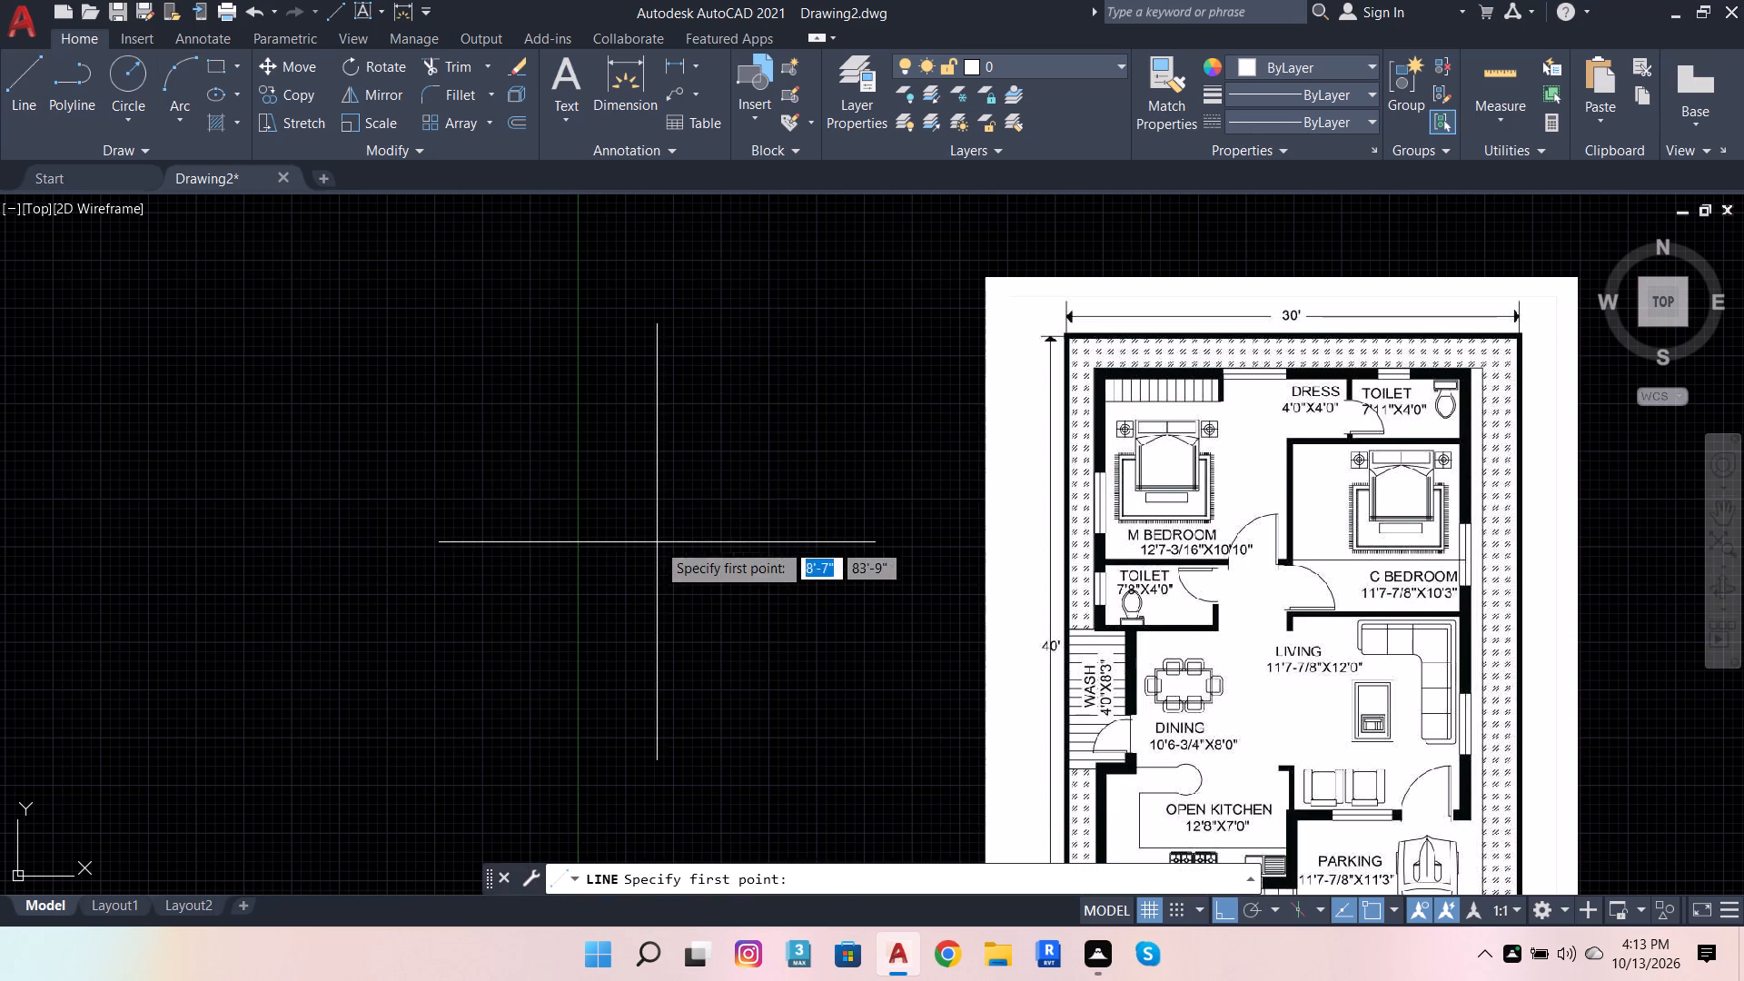
click(657, 542)
text(12'7)
key(Return)
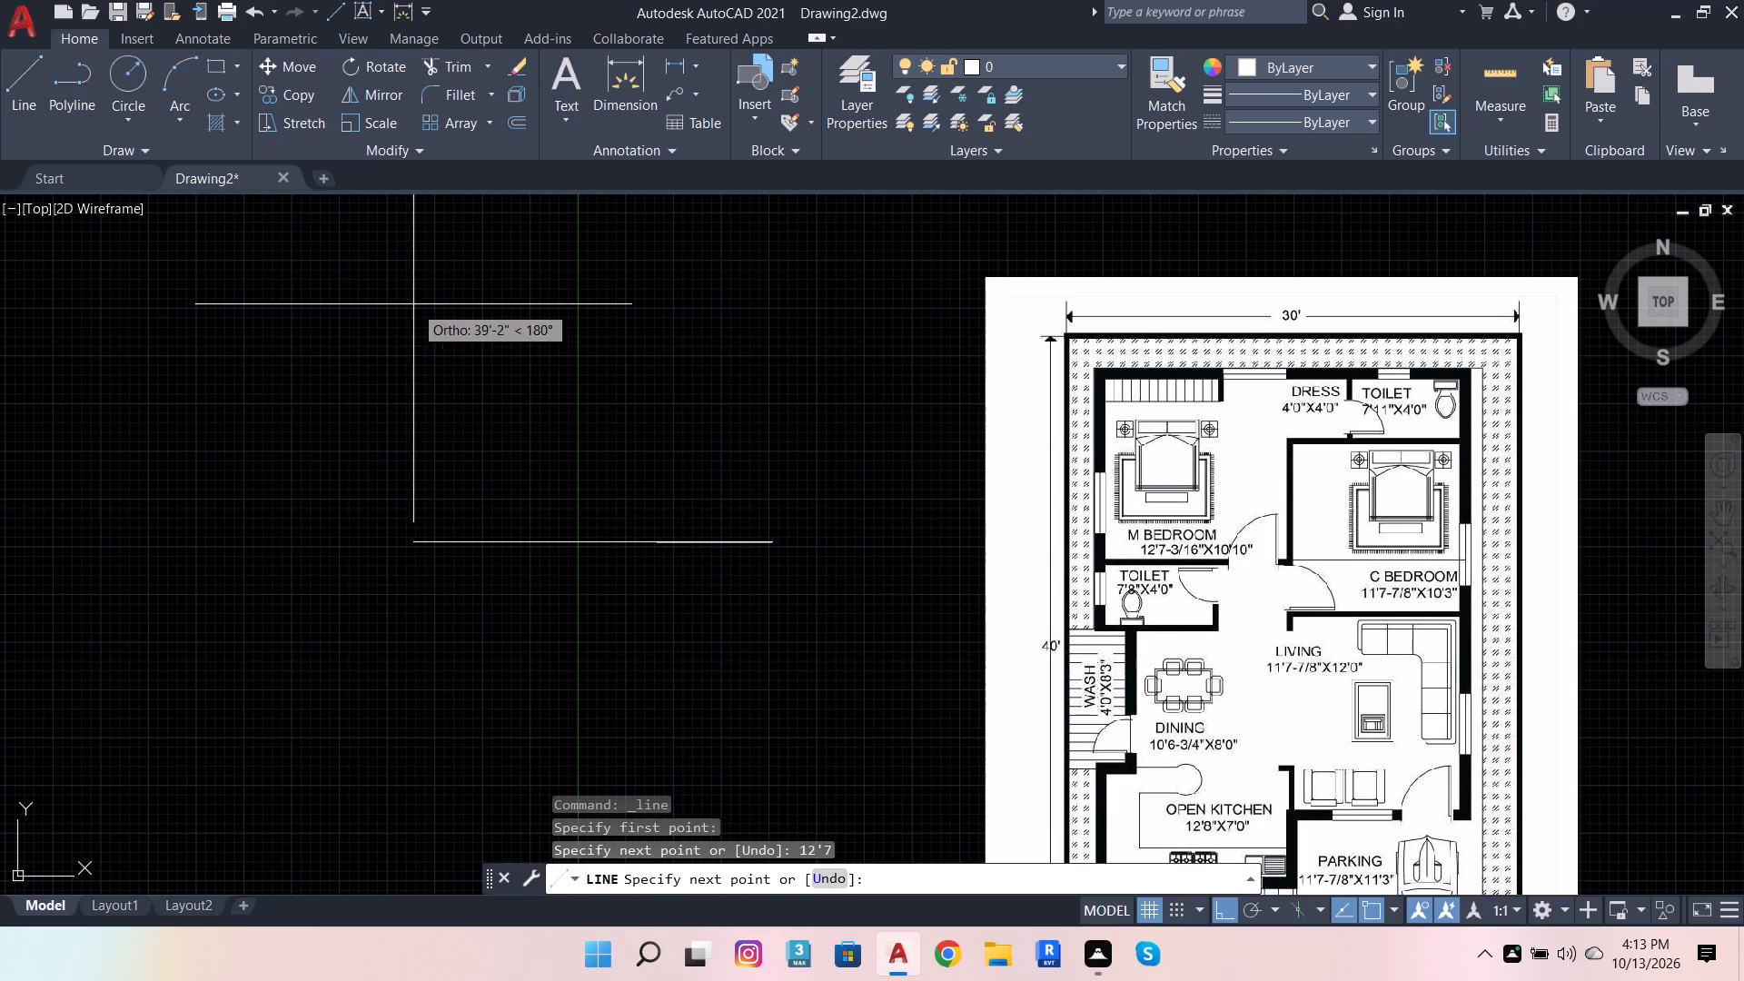
key(space)
From the 12'7" line's left end, draw connected segments 9" to the left, 9" down and 10' down.
key(space)
click(659, 534)
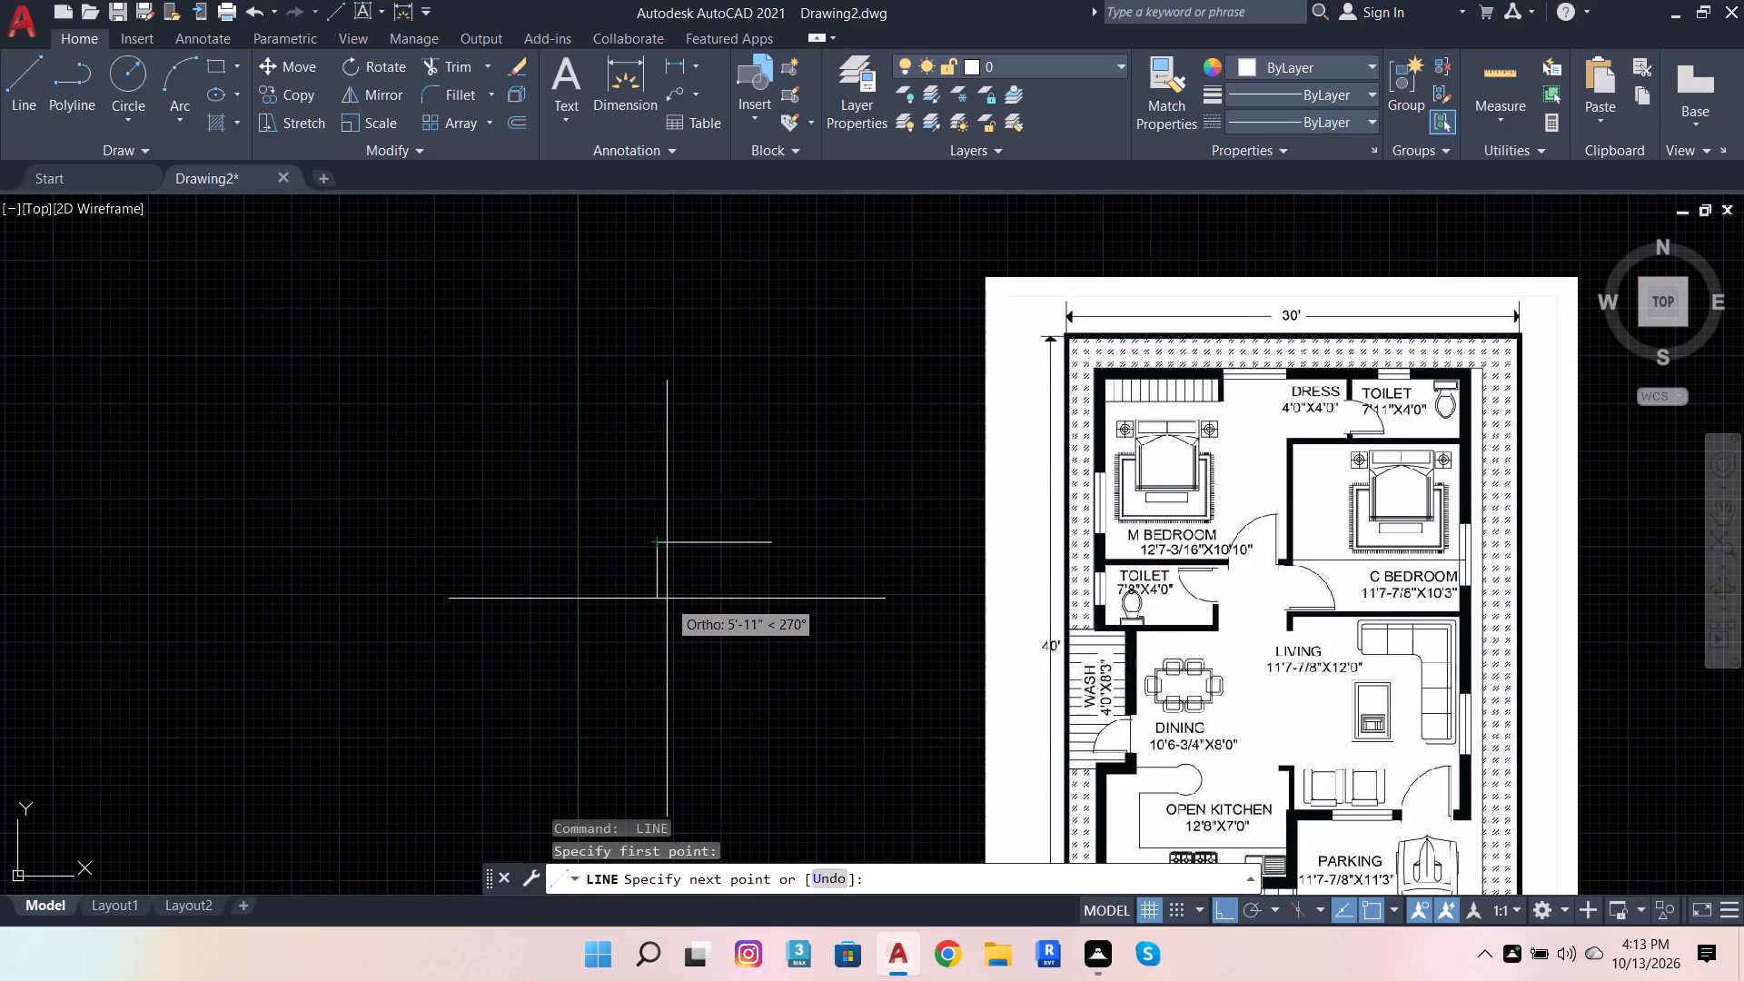
key(9)
key(Return)
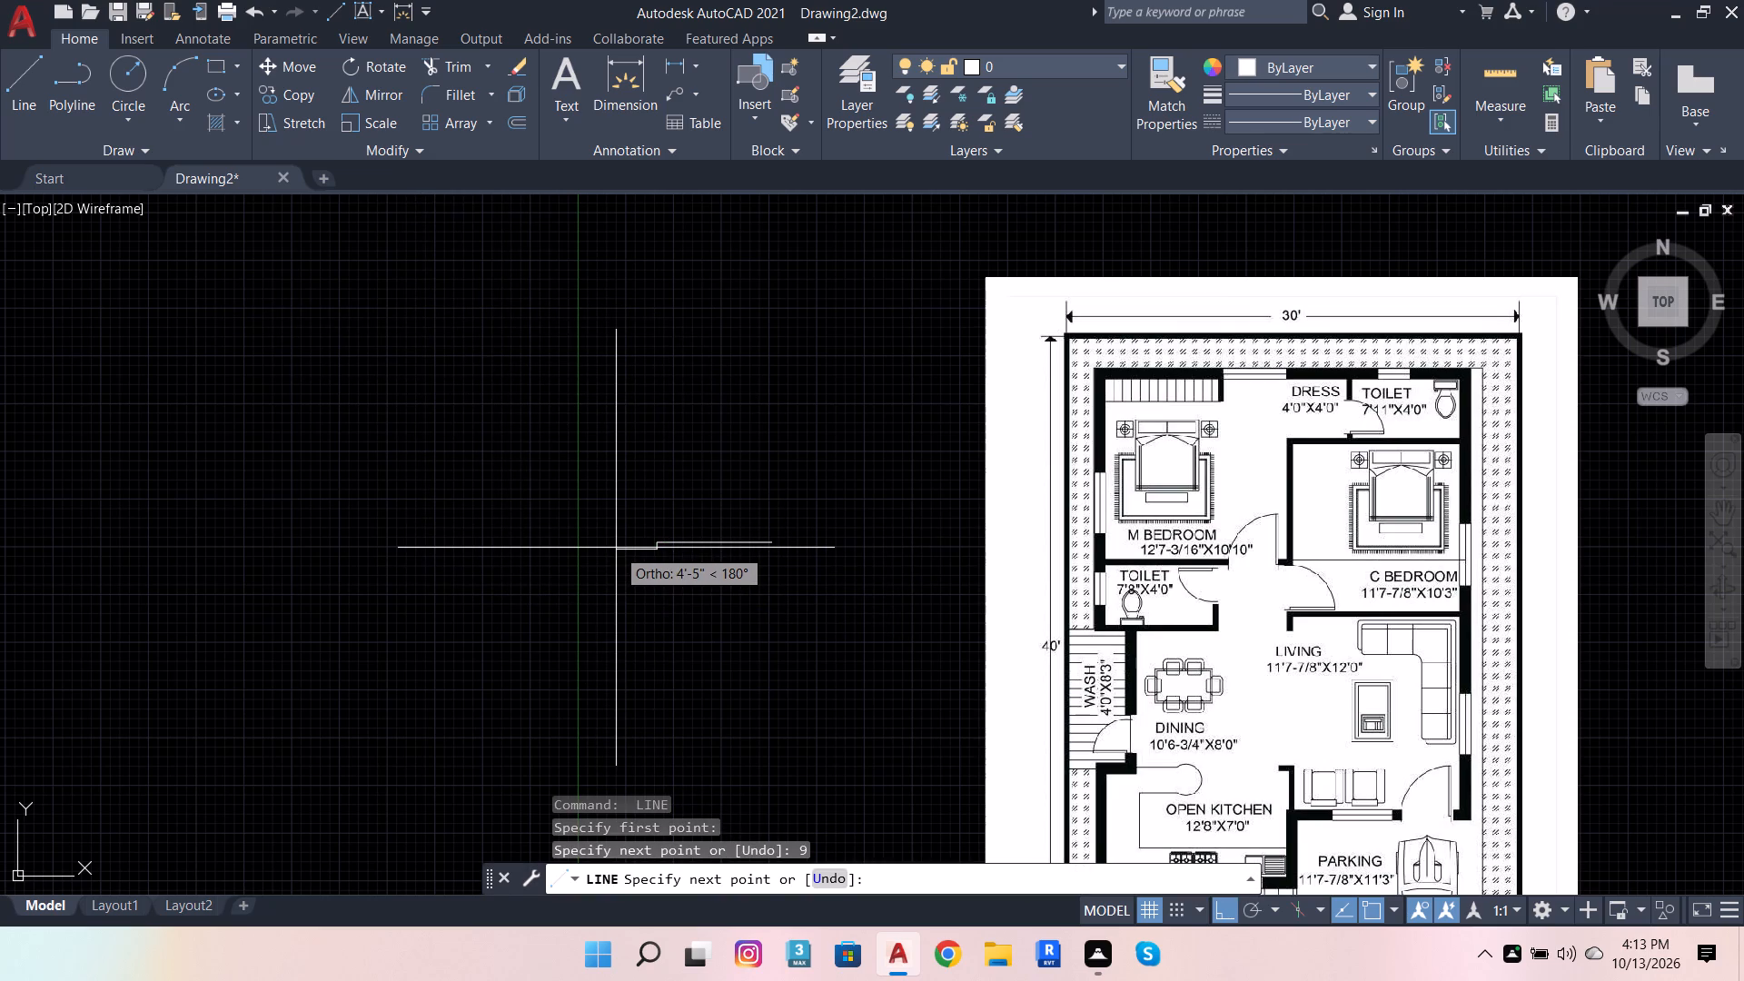
key(ctrl+z)
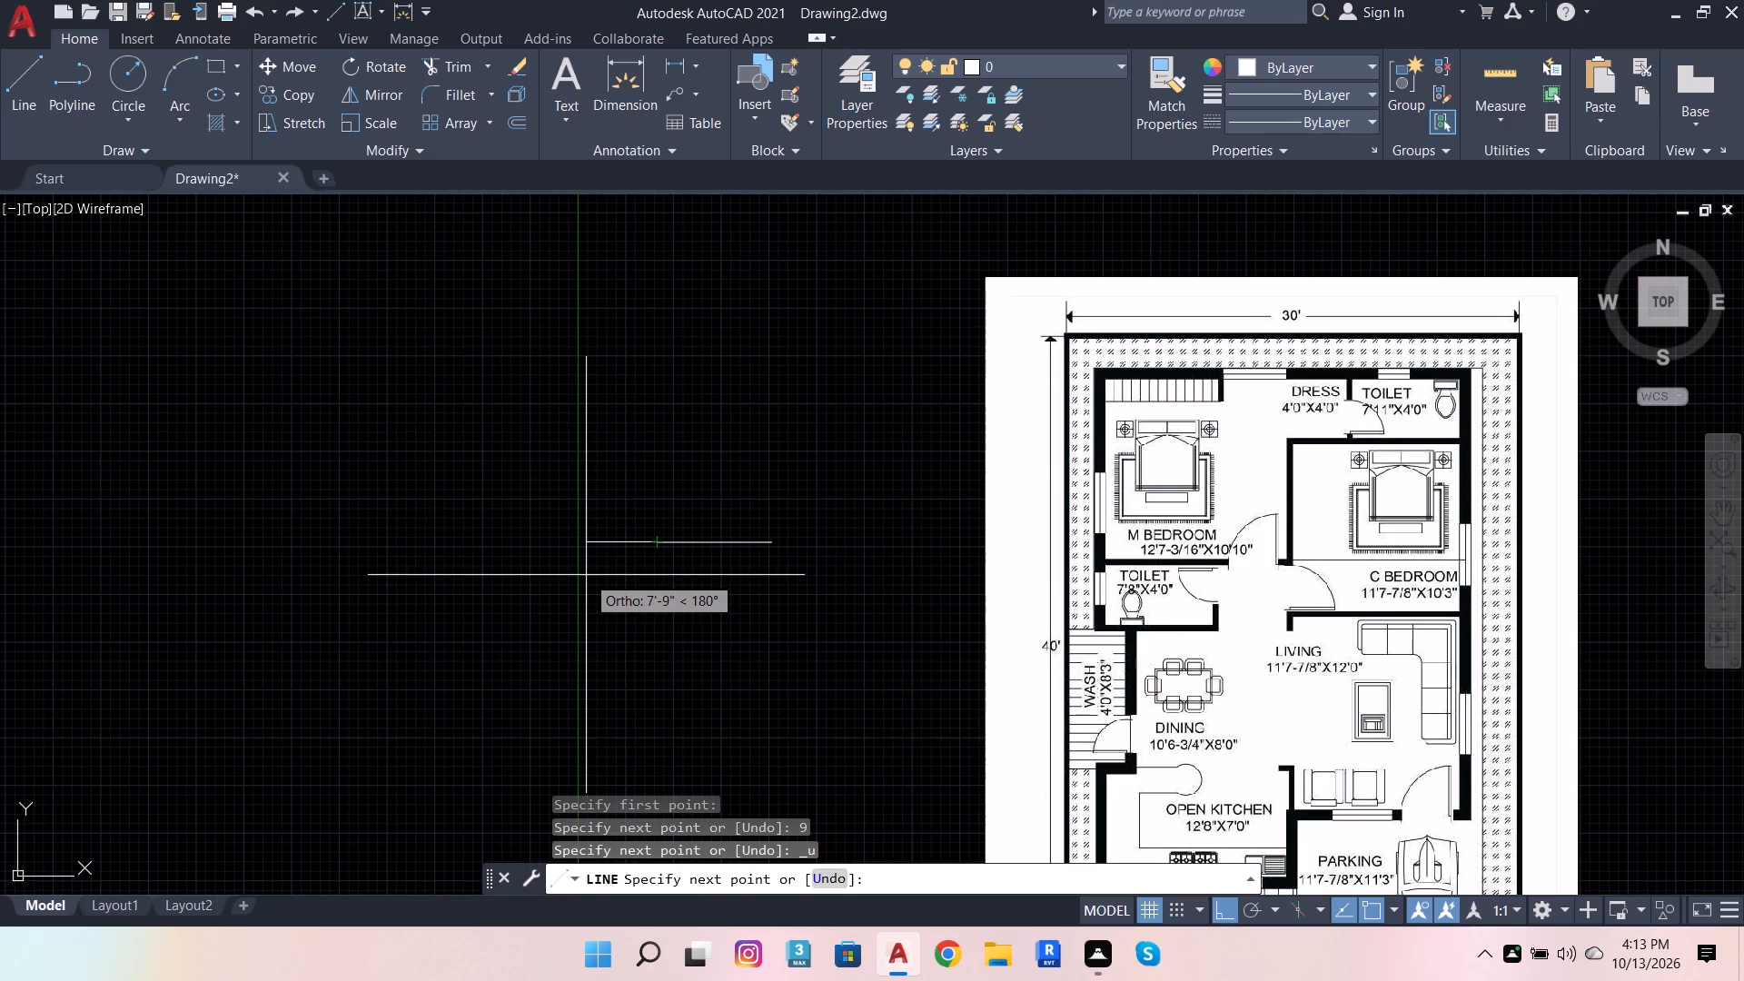
key(9)
key(Return)
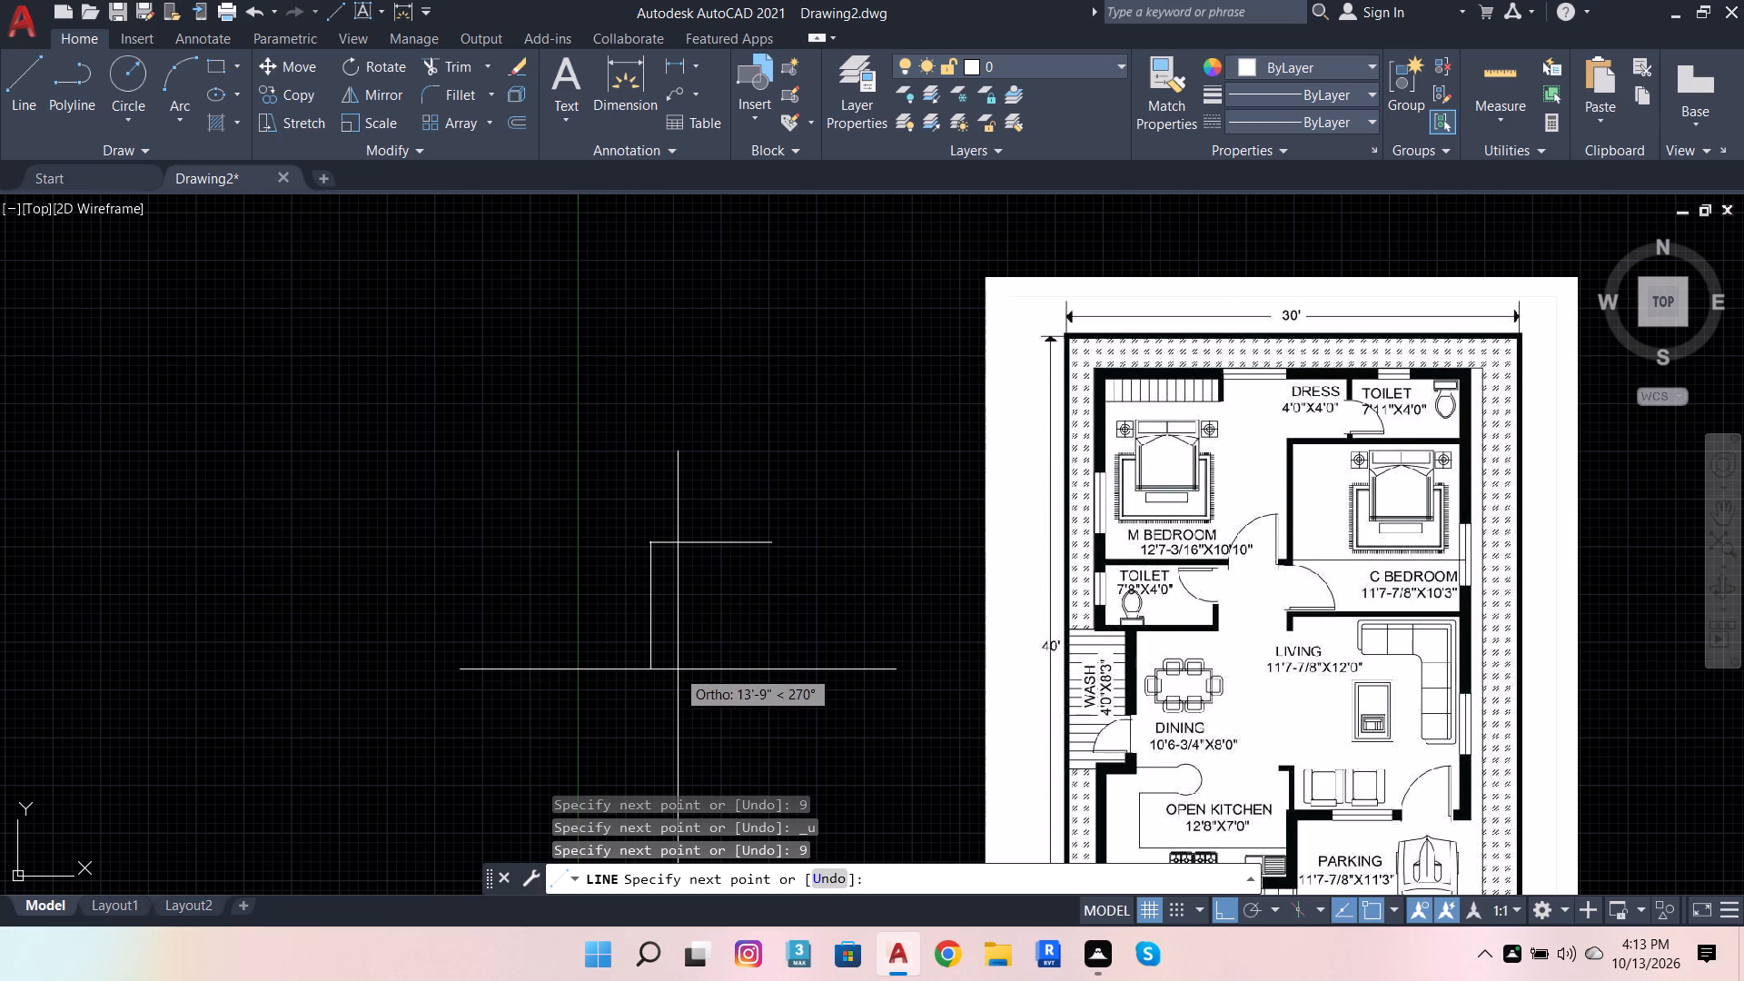
key(9)
key(Return)
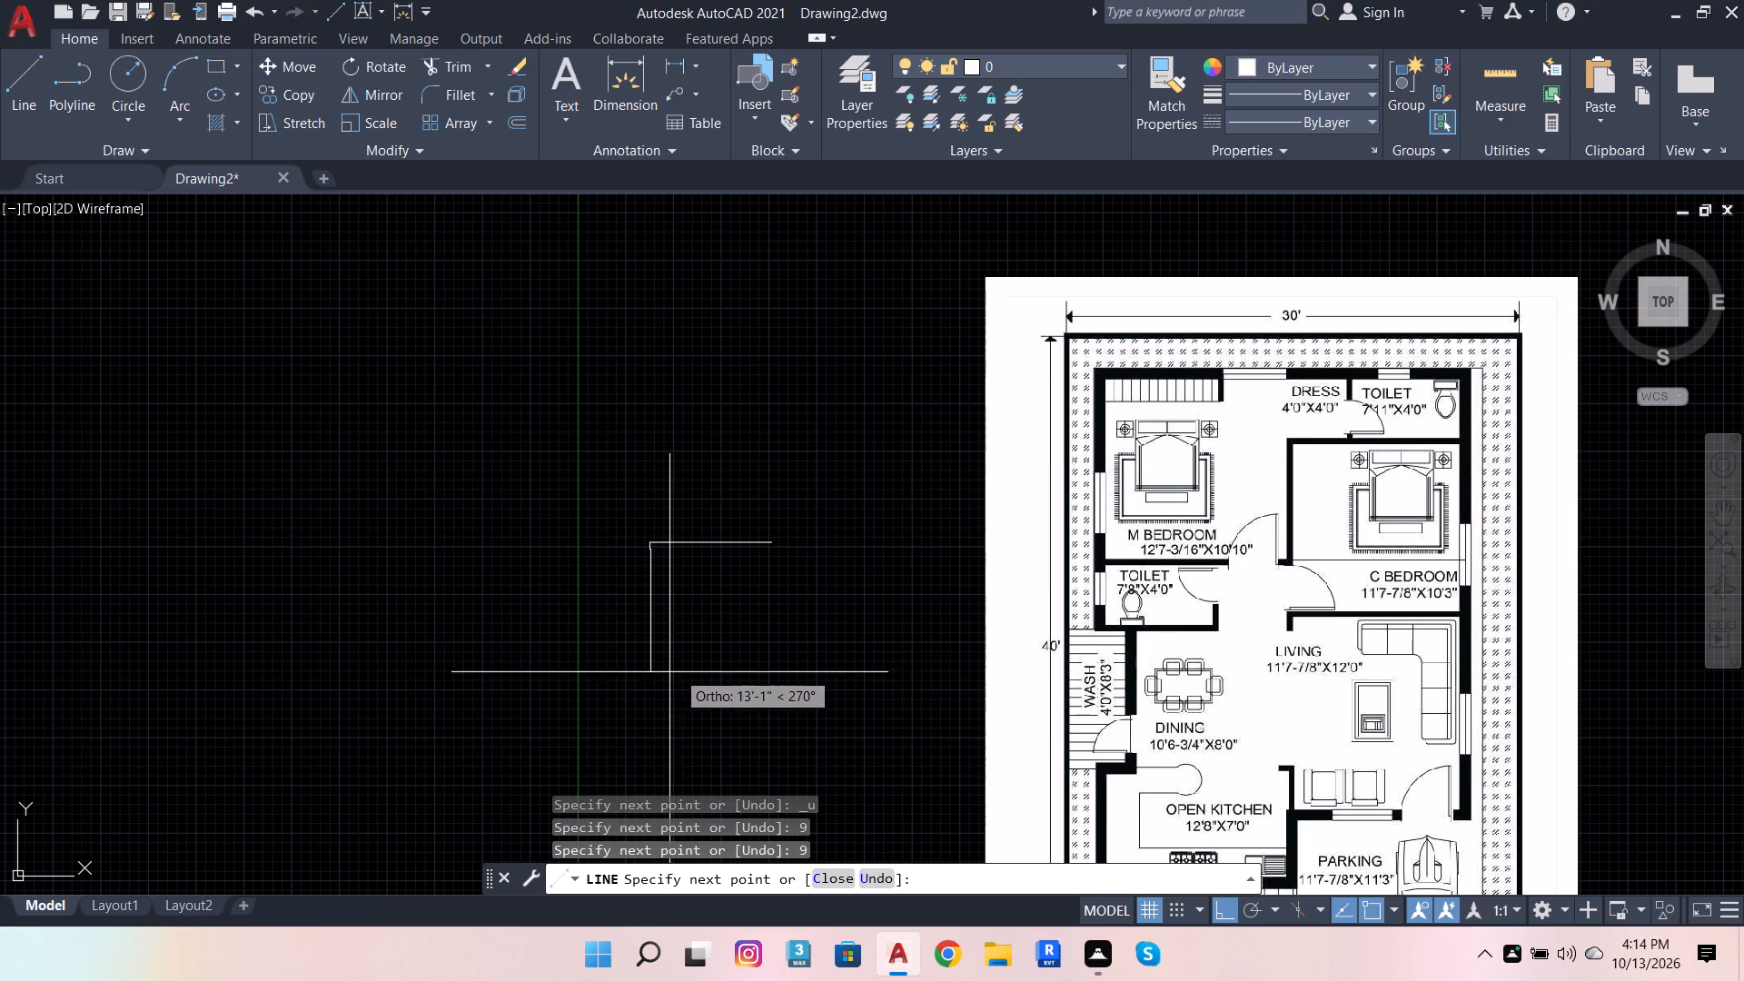
text(10')
key(Return)
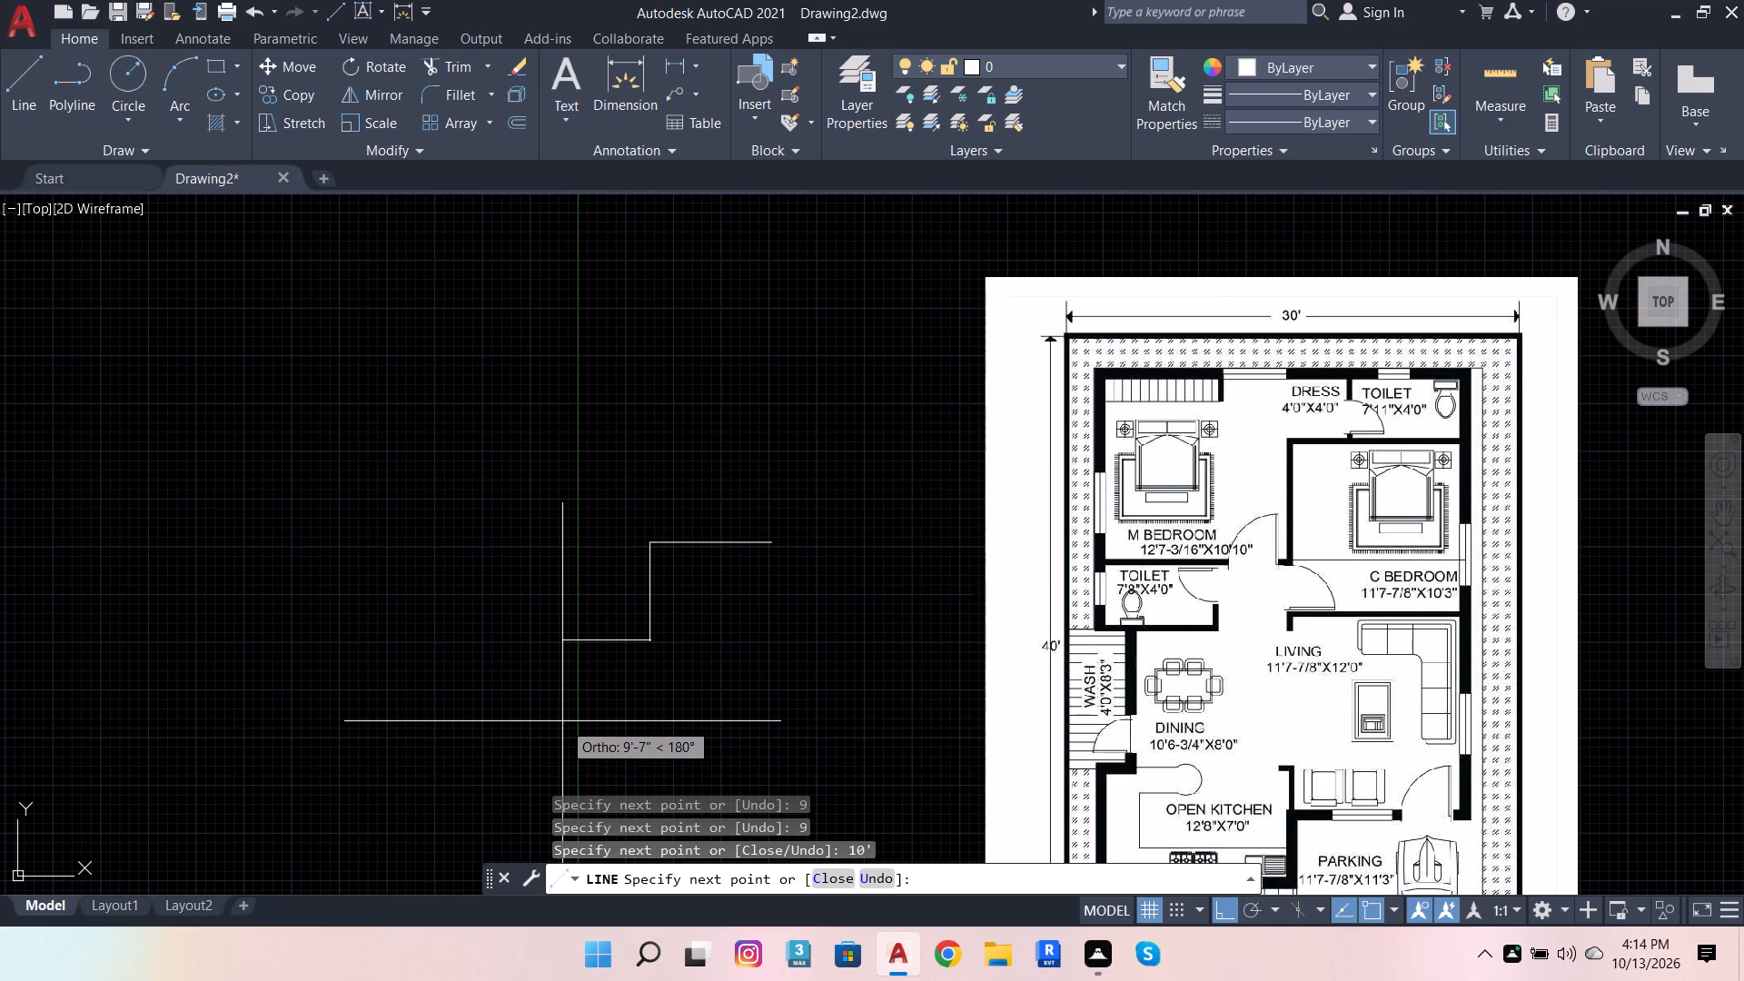
key(space)
Offset the 12'7" top line and the 10' vertical line 9" towards the inside of the M Bedroom to form wall thickness.
scroll(718, 573, up, 2)
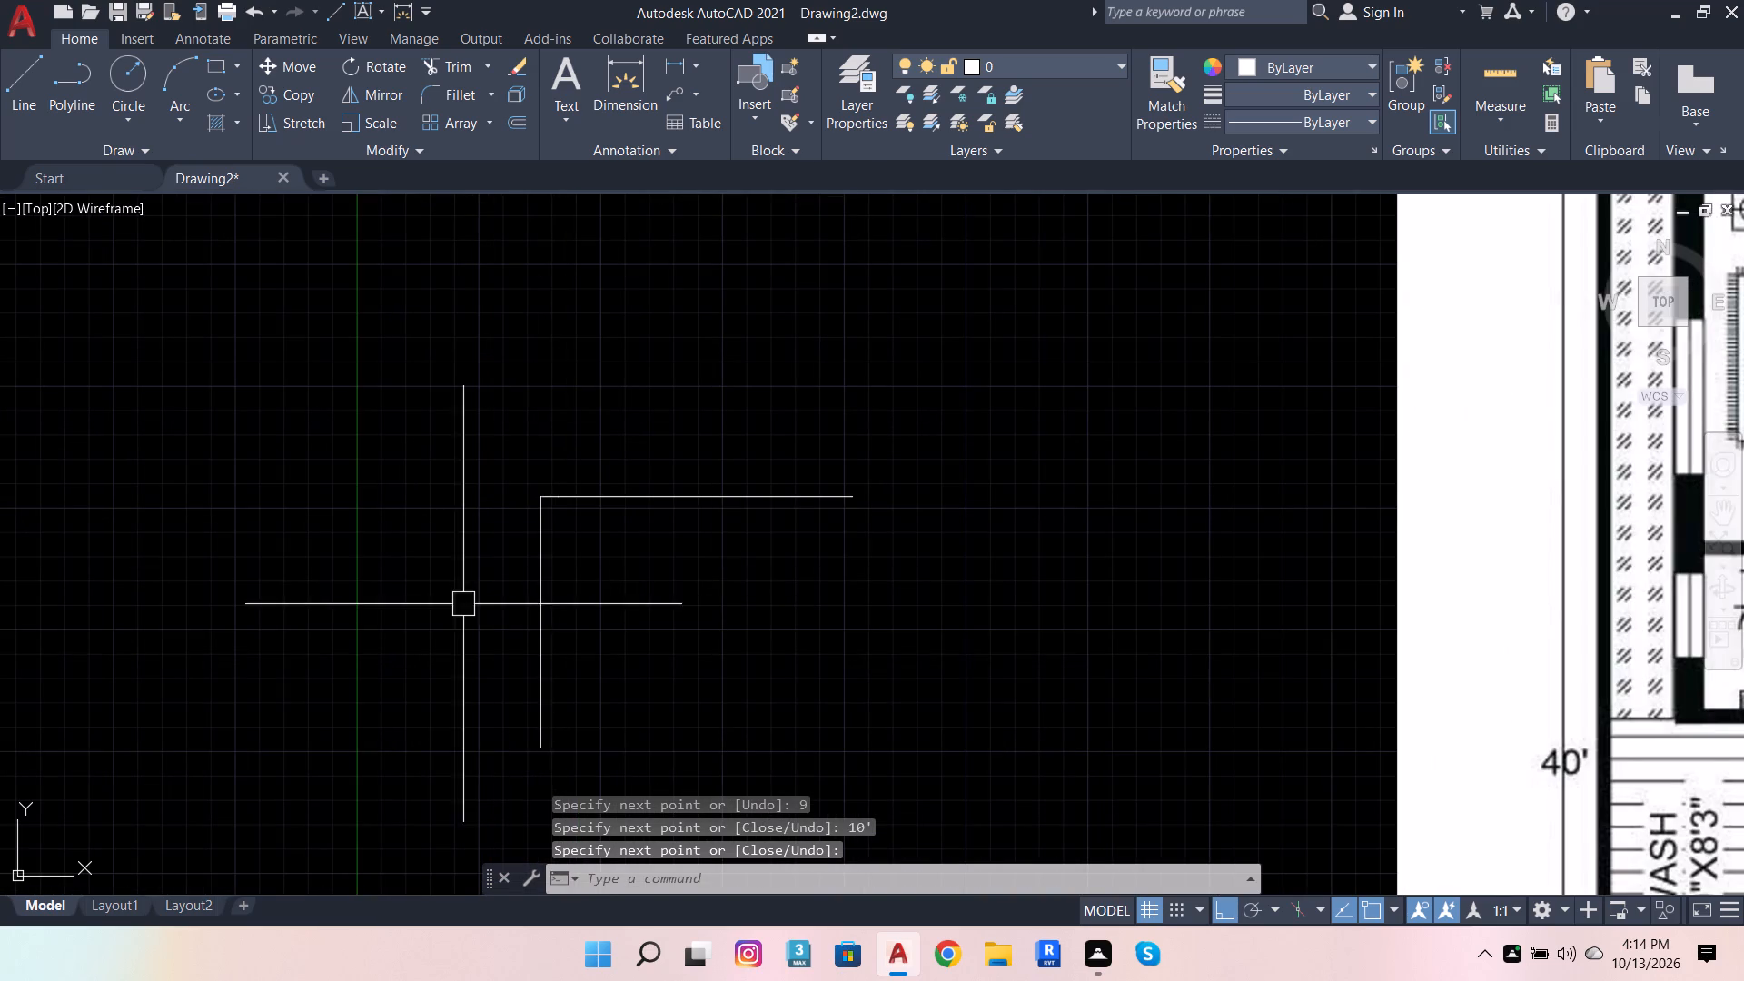
click(645, 502)
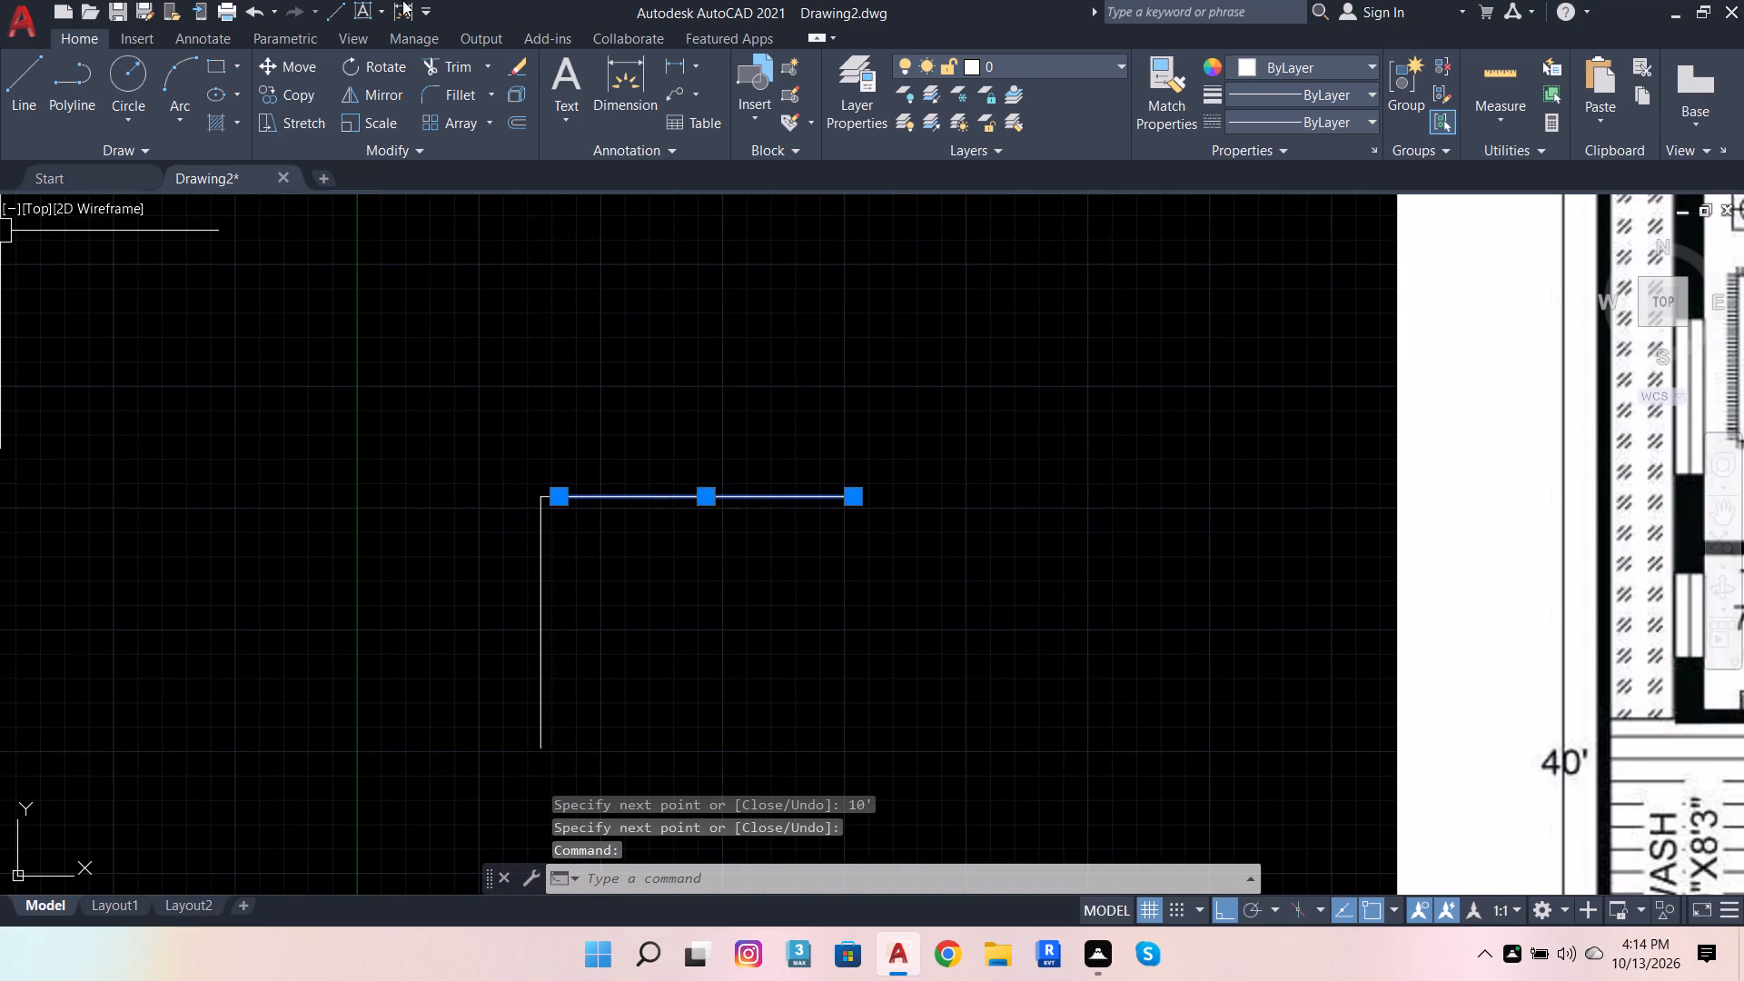
click(511, 115)
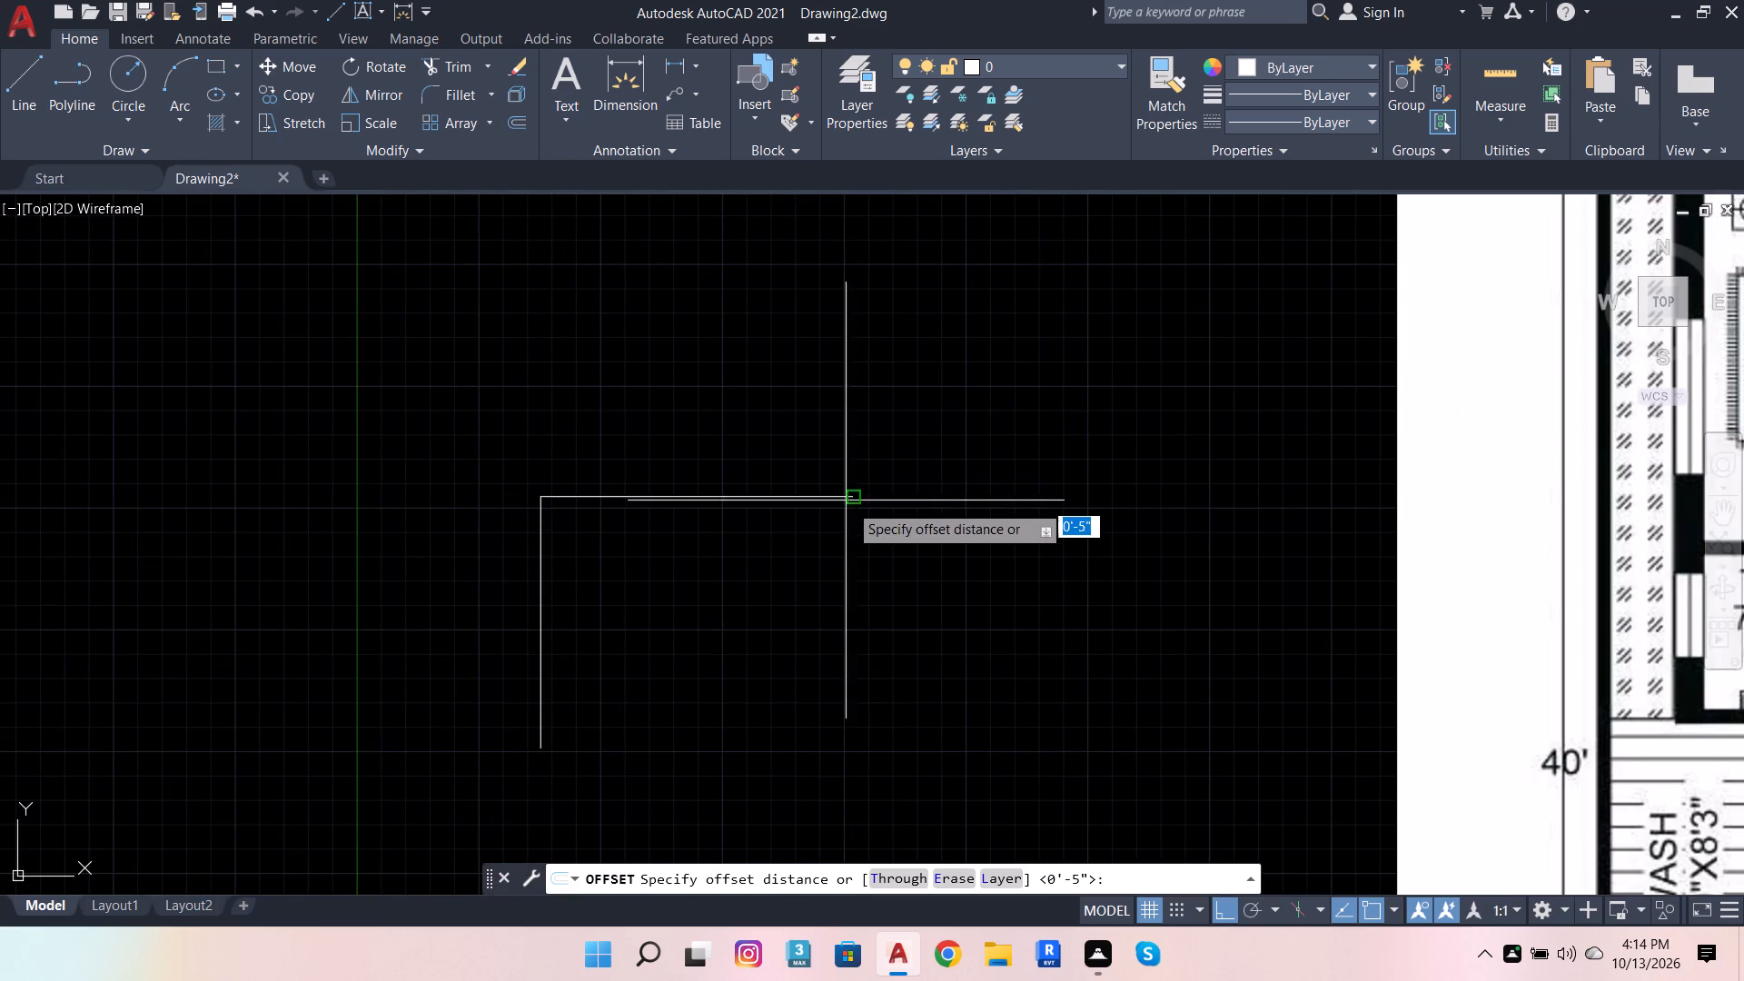
click(848, 503)
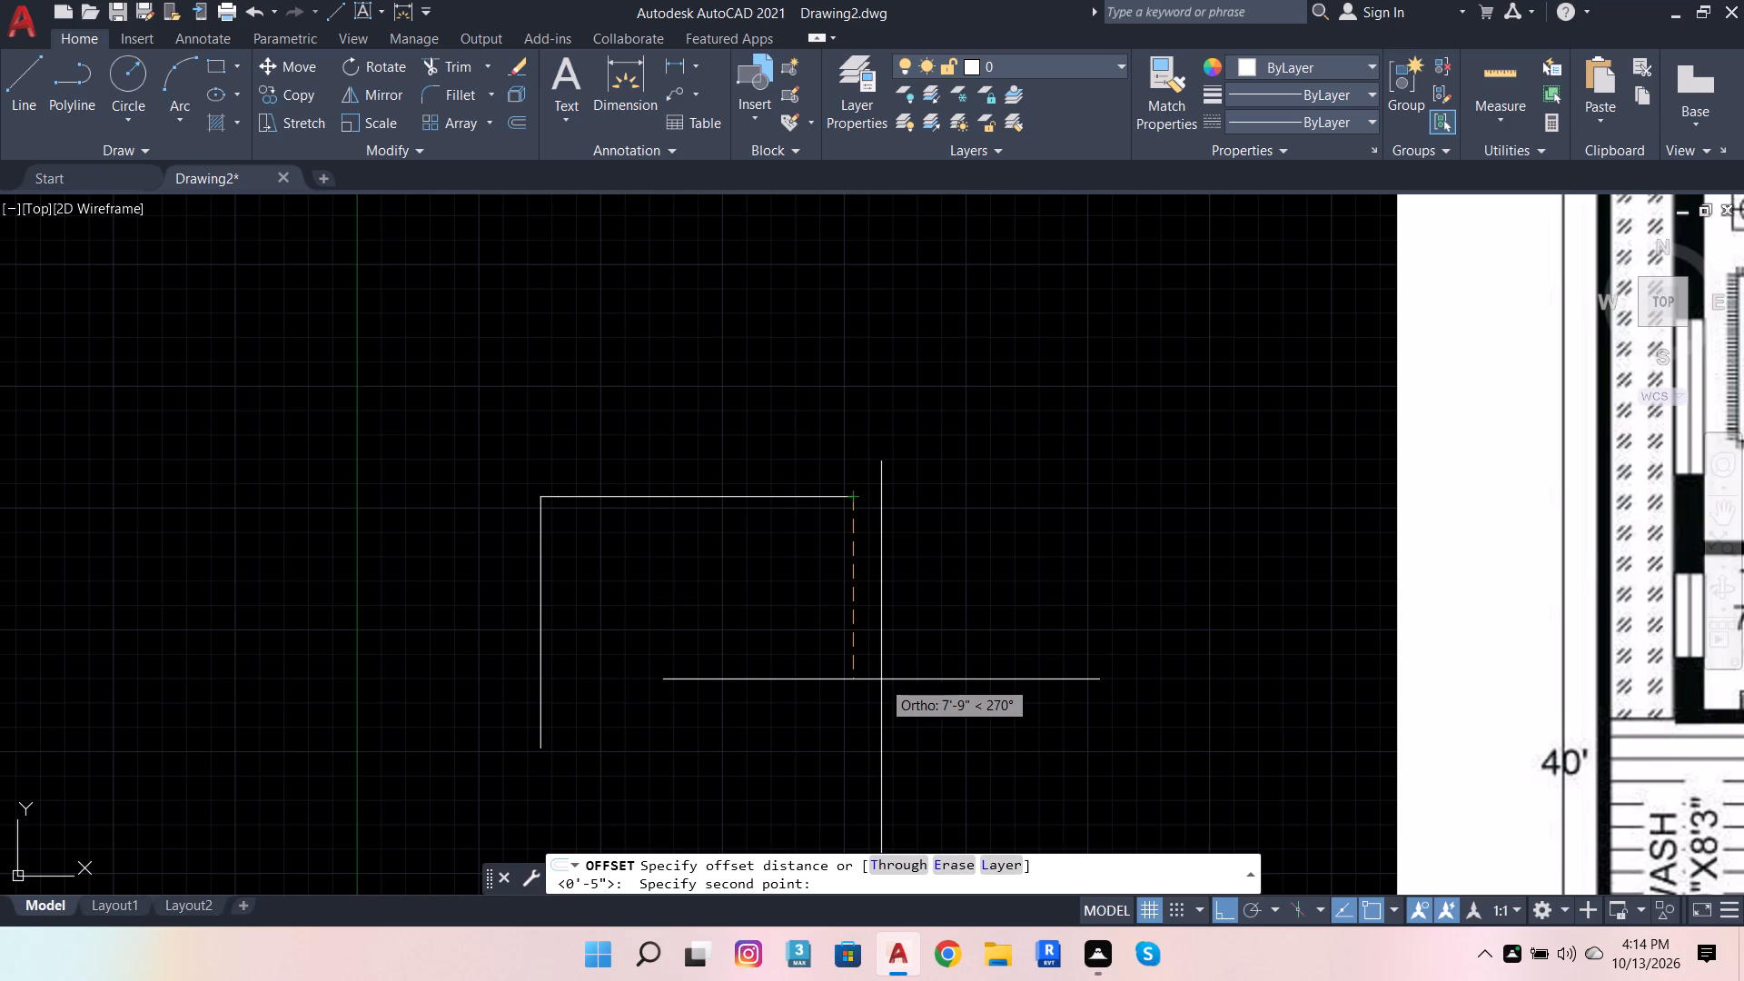
key(9)
key(Return)
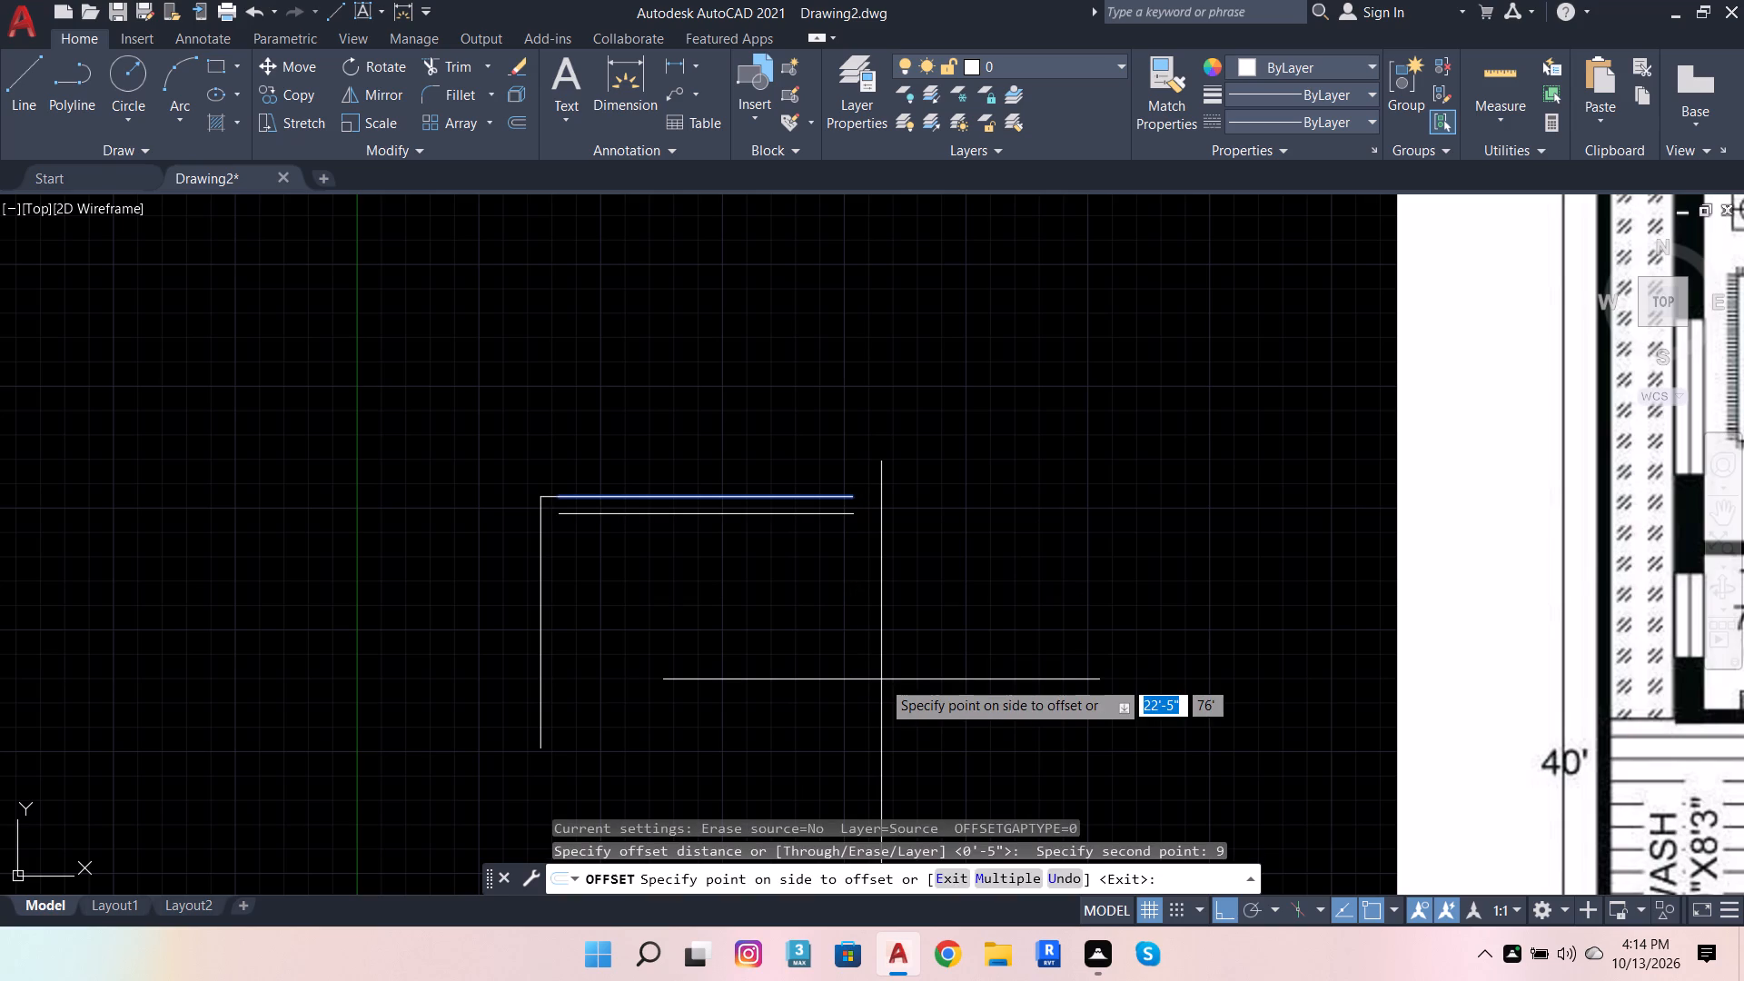
click(1067, 600)
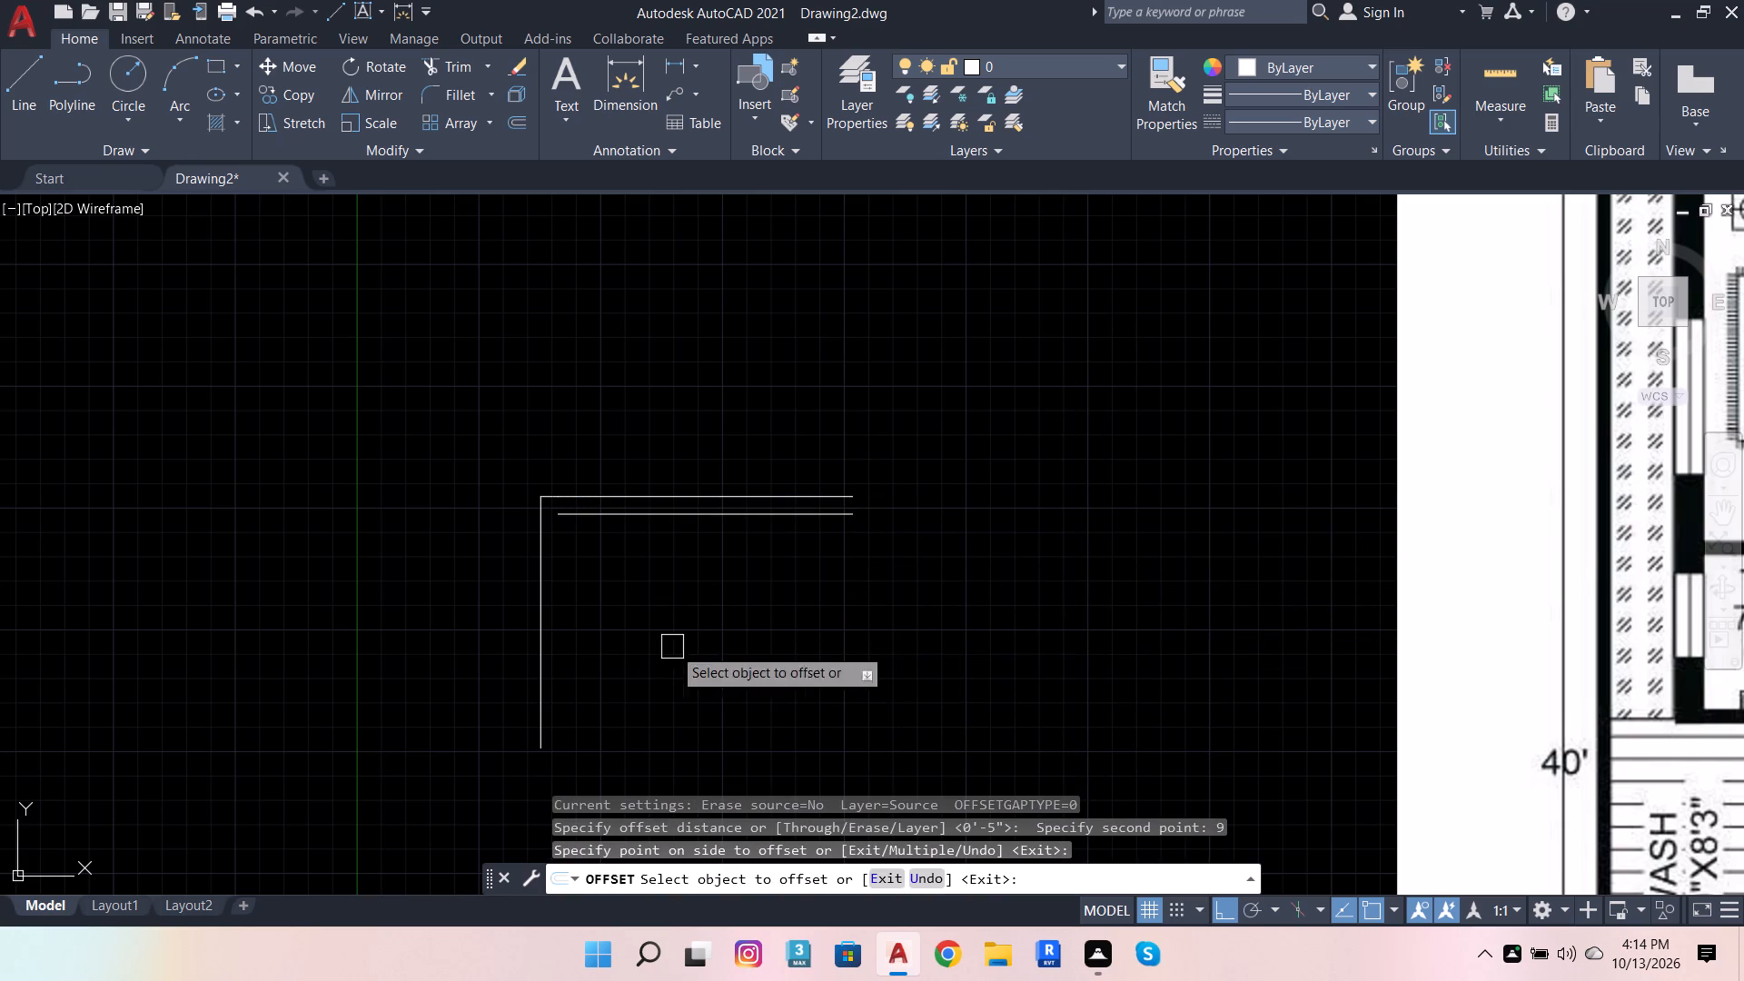
click(542, 635)
click(736, 628)
From the right end of the outer 12'7" line, draw connected 3' and 4' segments to the right.
scroll(598, 657, down, 1)
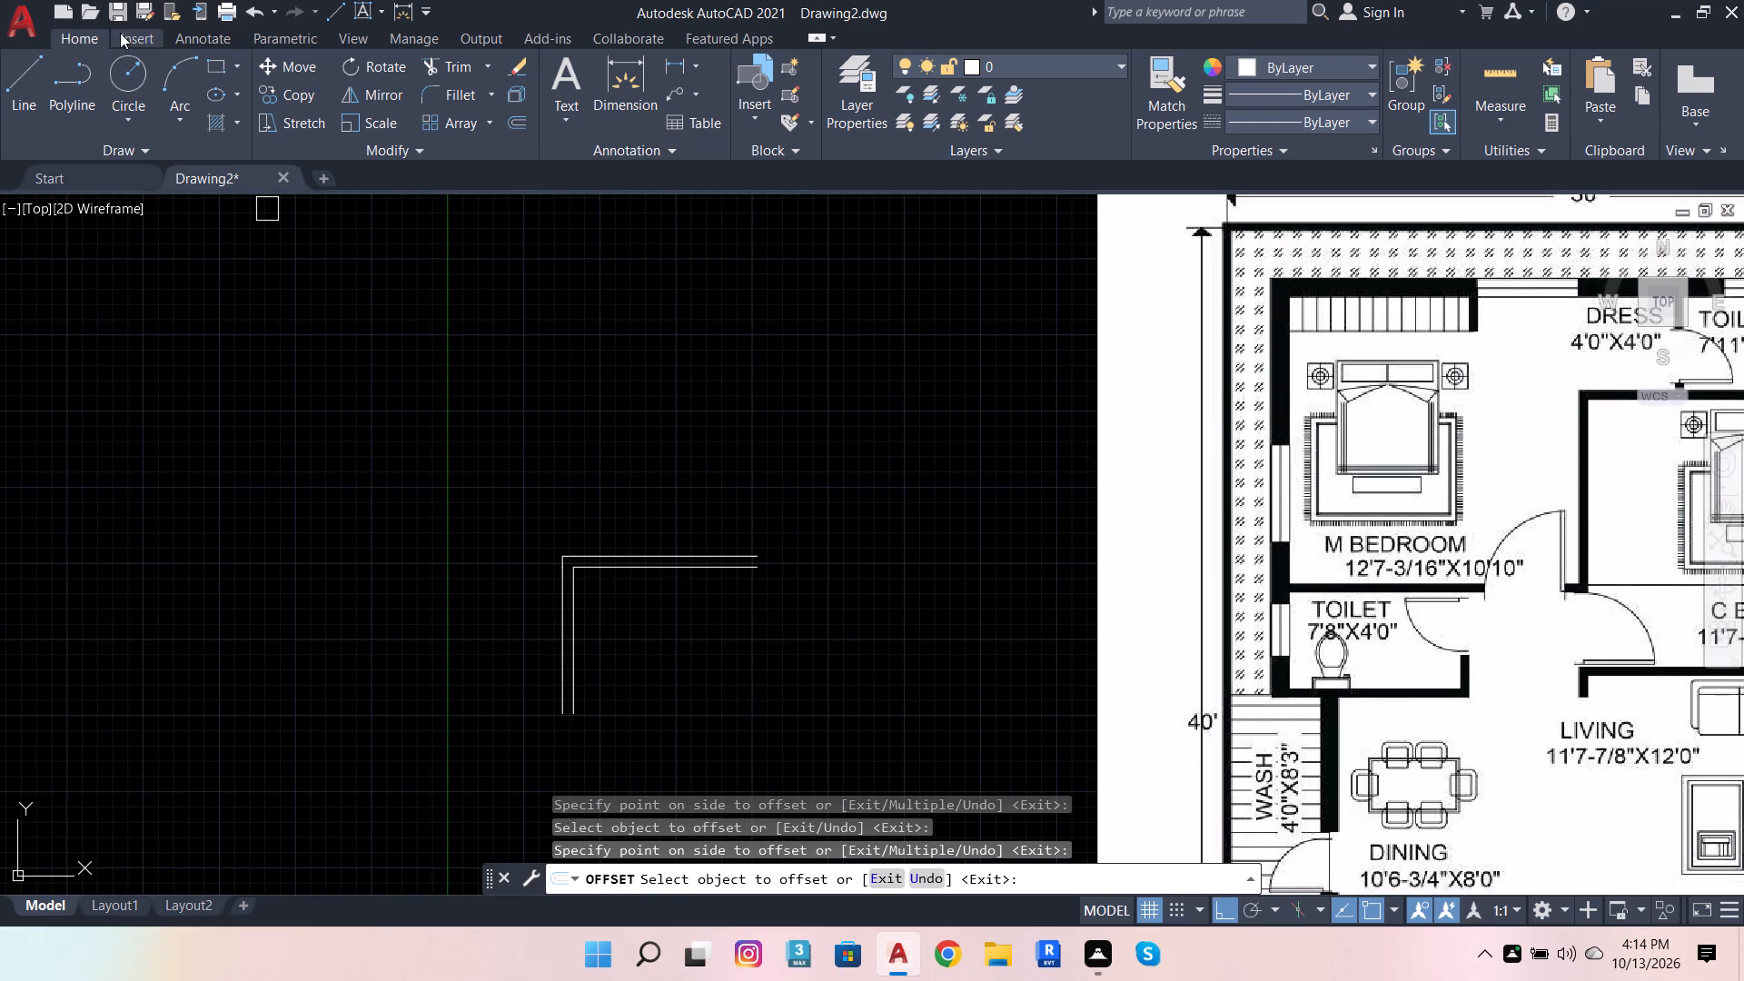
click(36, 80)
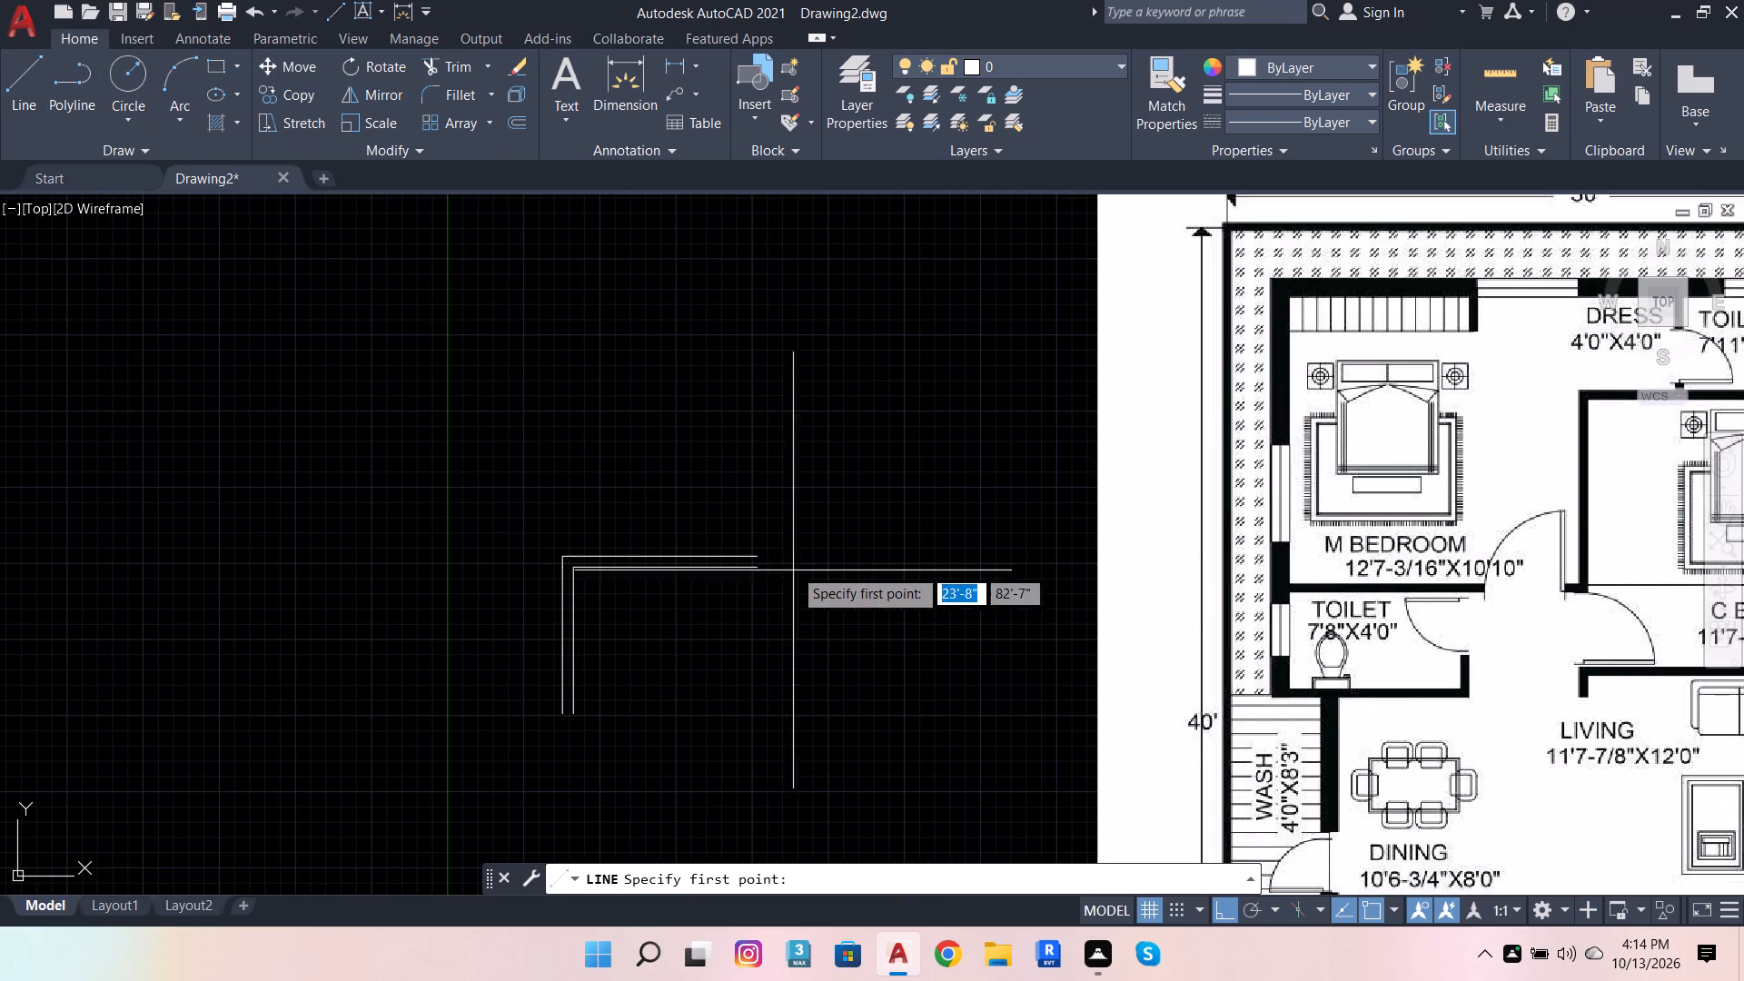
scroll(712, 561, down, 1)
scroll(820, 572, up, 1)
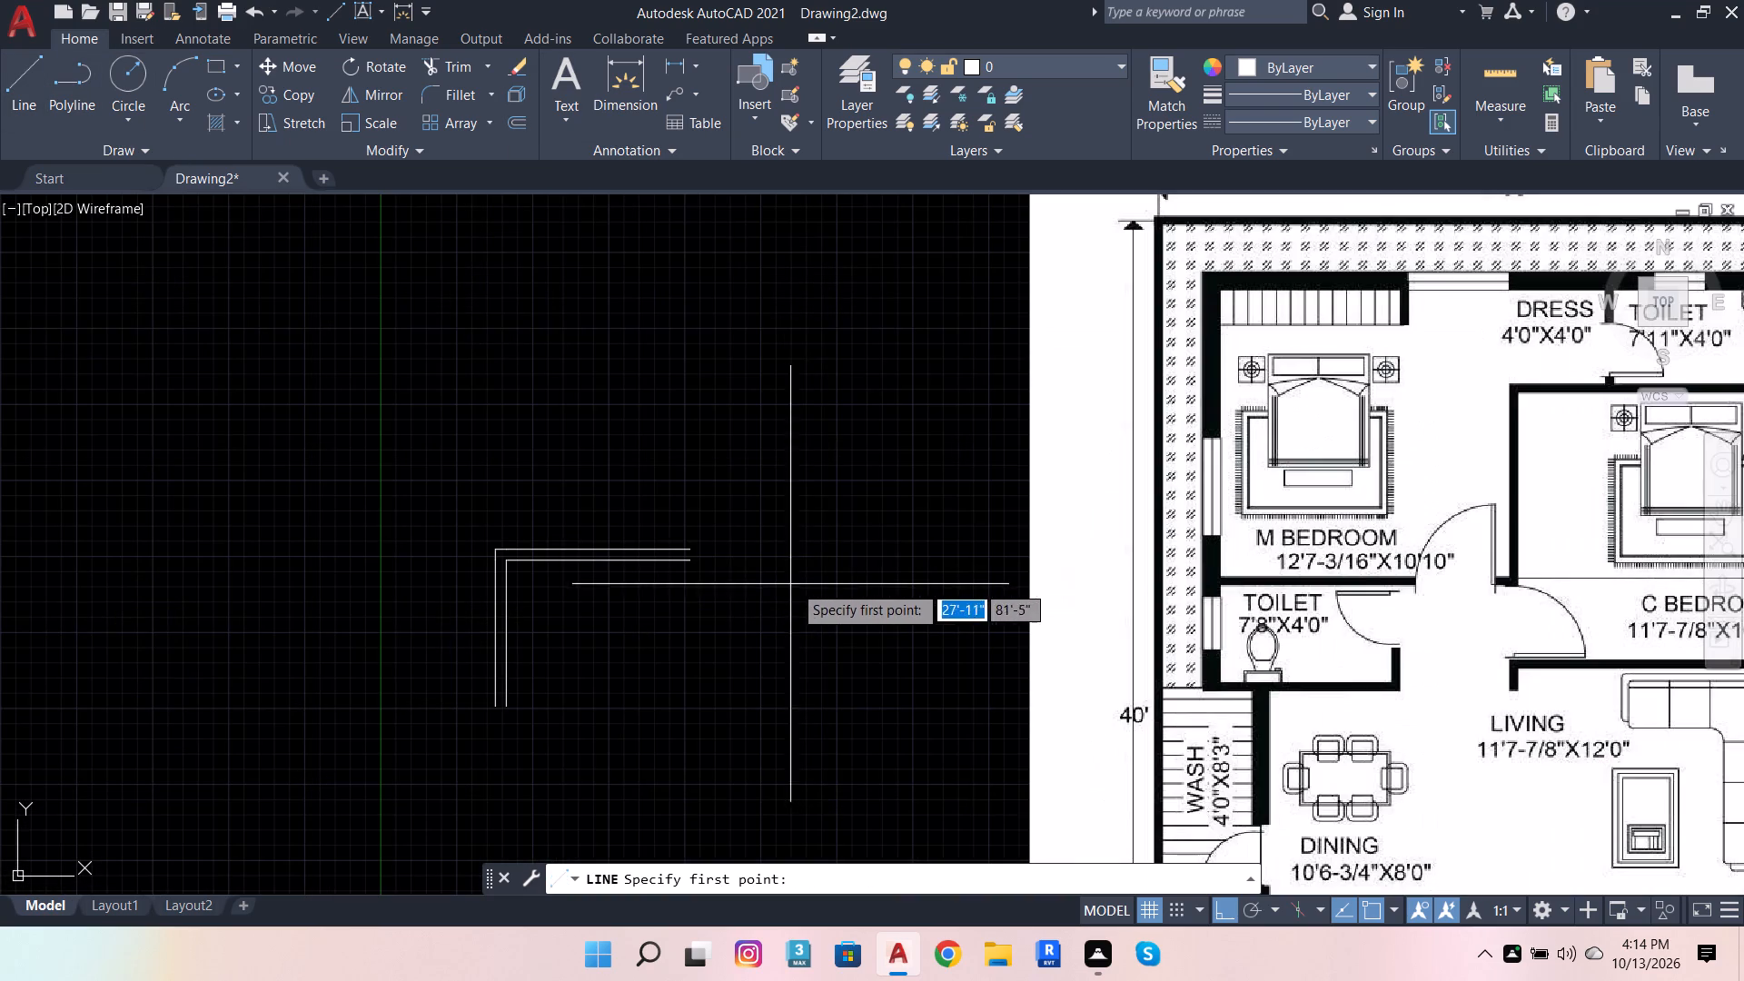
click(689, 549)
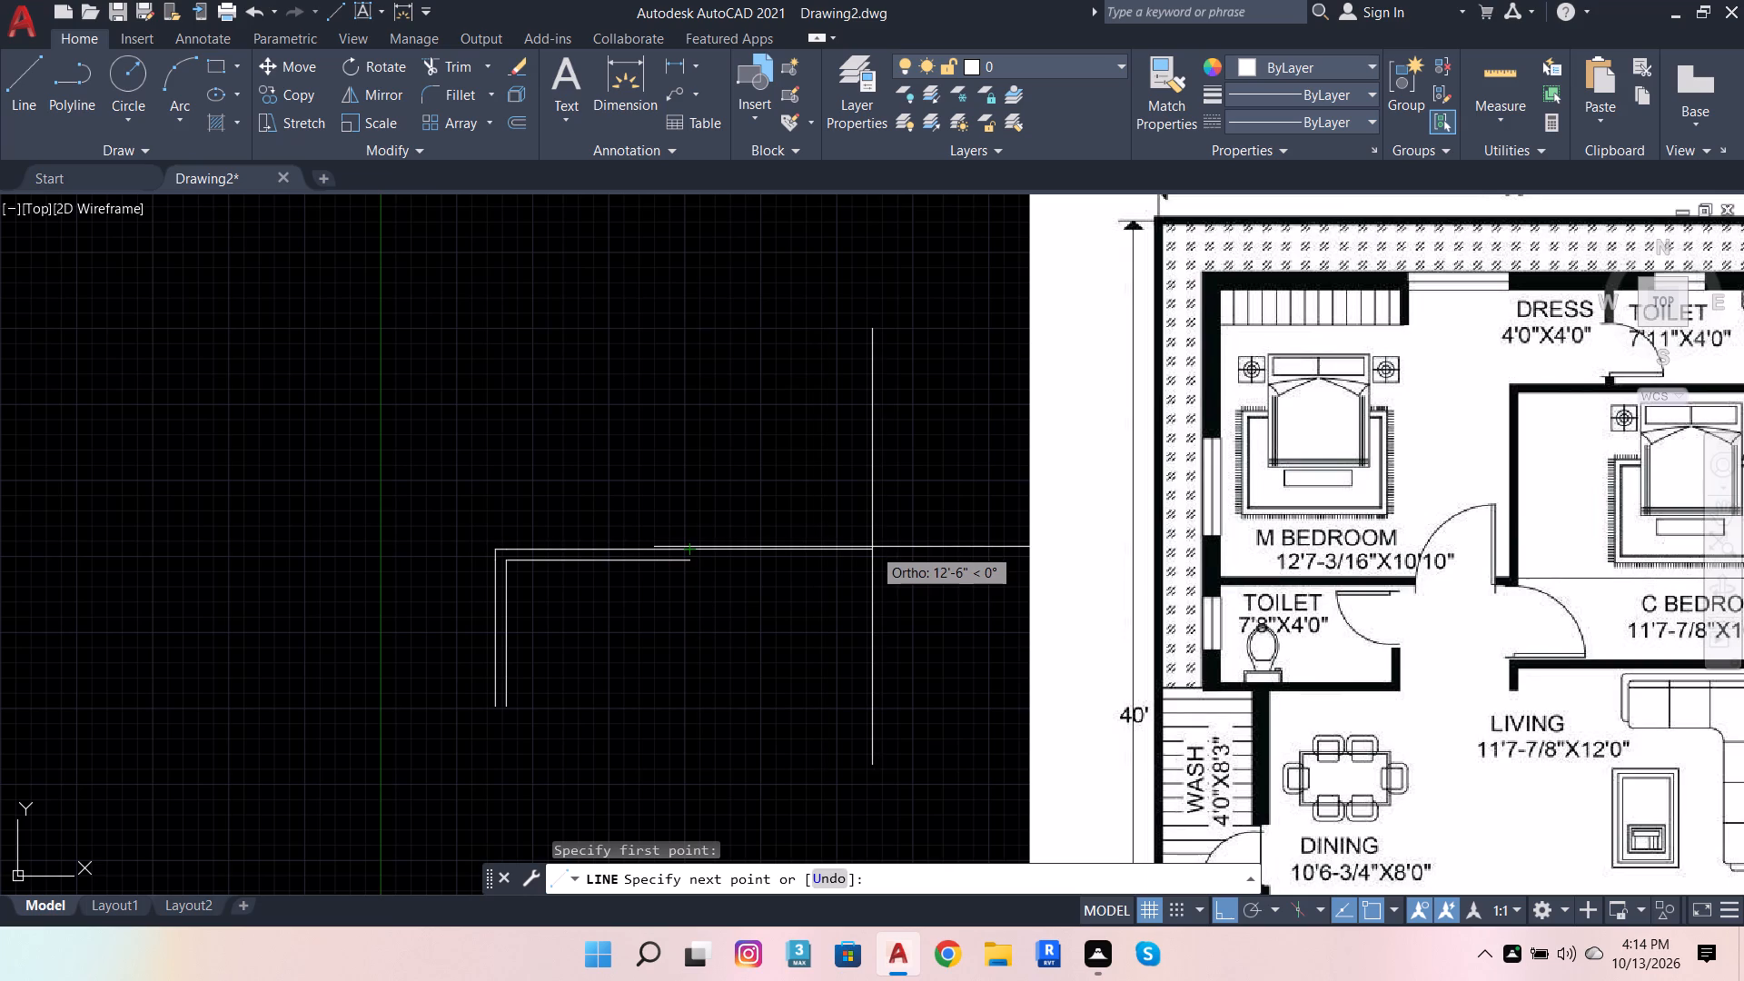
text(3')
key(Return)
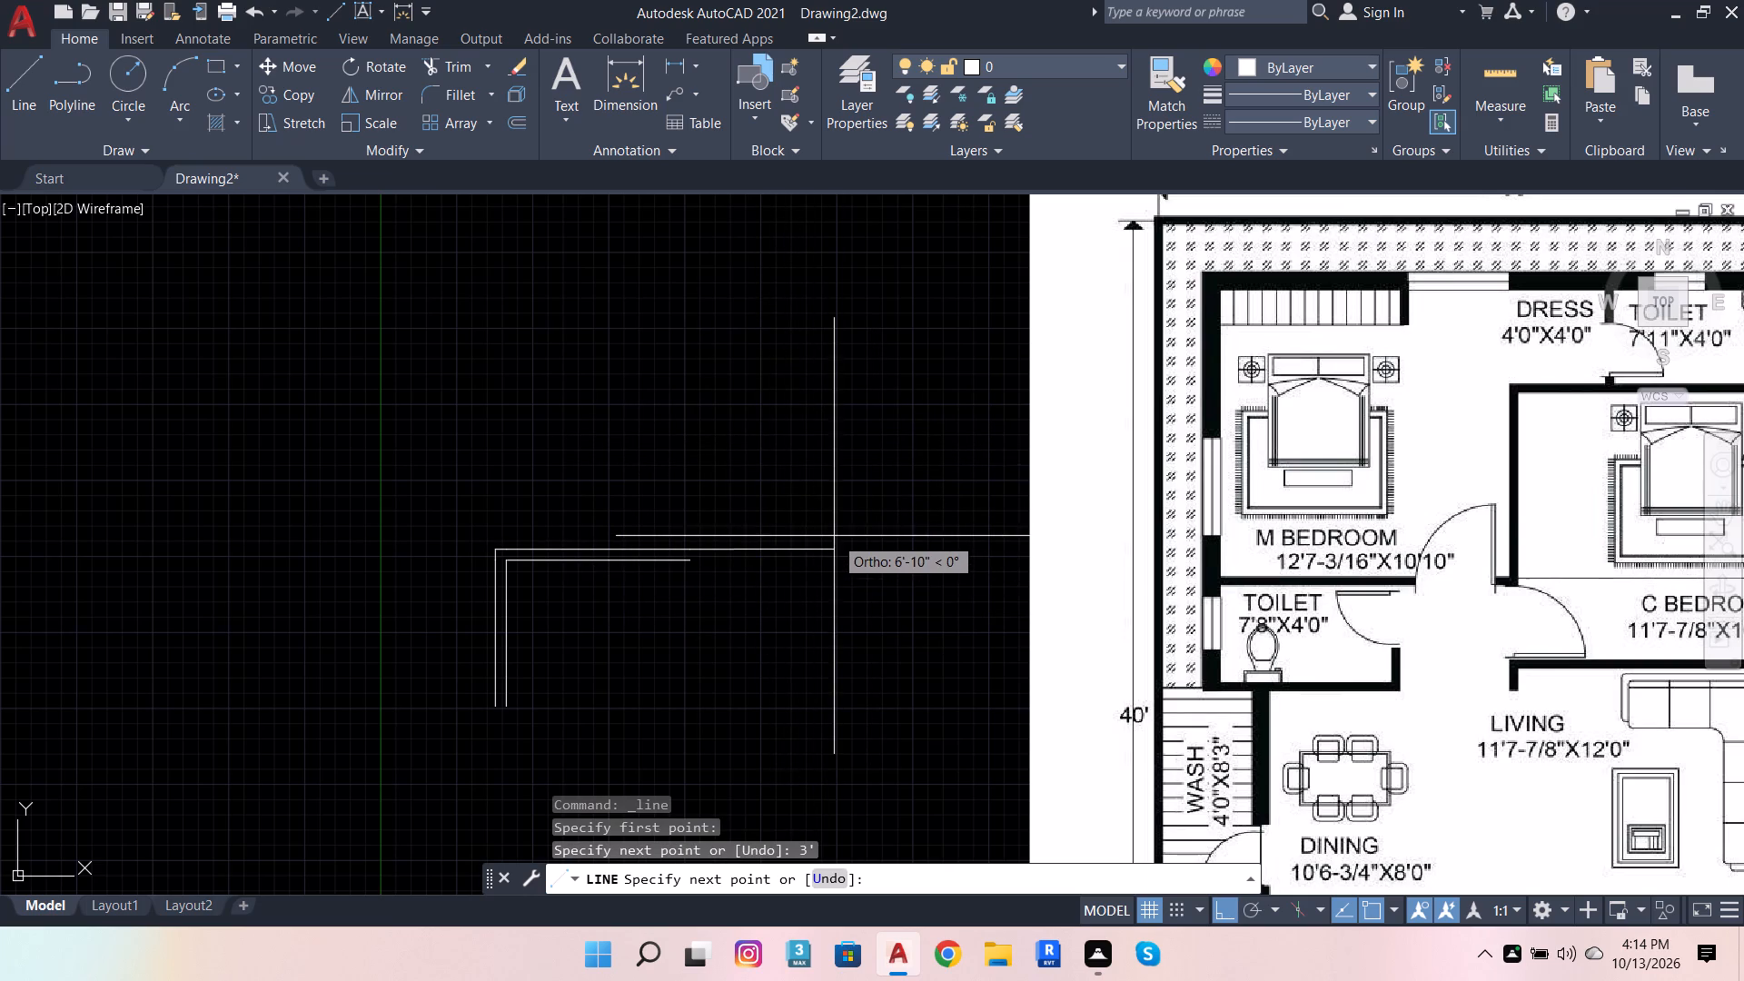
scroll(834, 536, up, 1)
text(4')
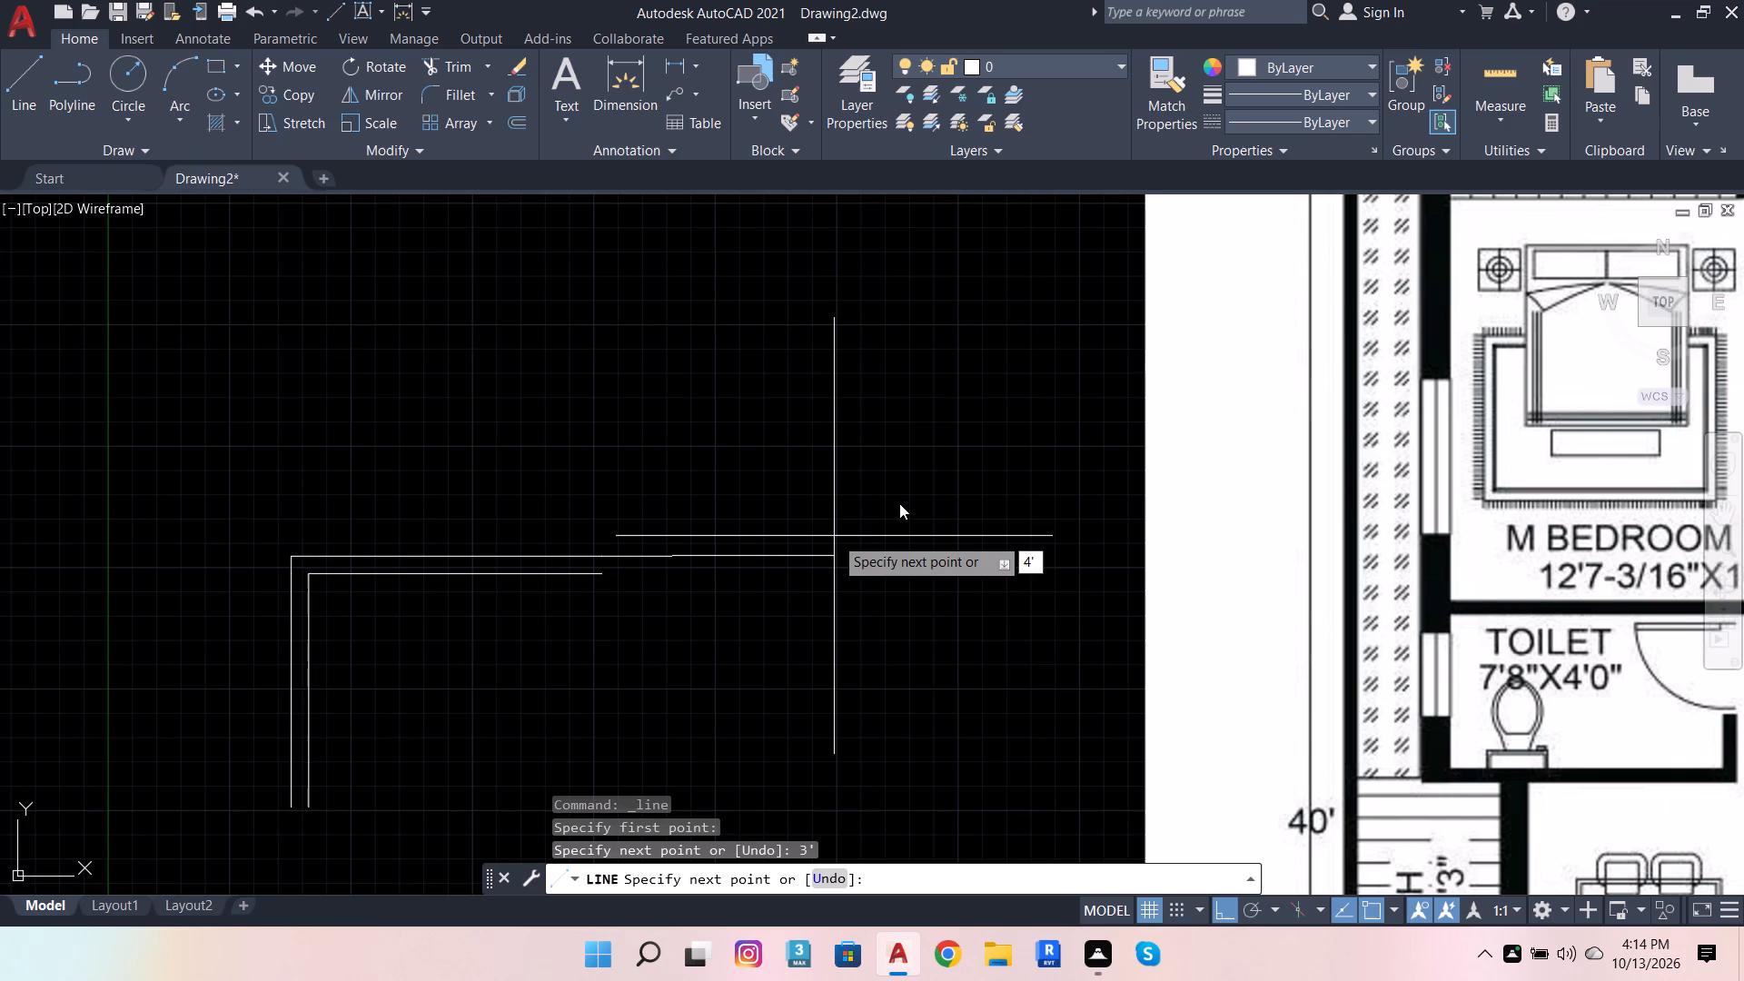
scroll(812, 587, down, 1)
scroll(759, 648, down, 1)
scroll(807, 613, up, 2)
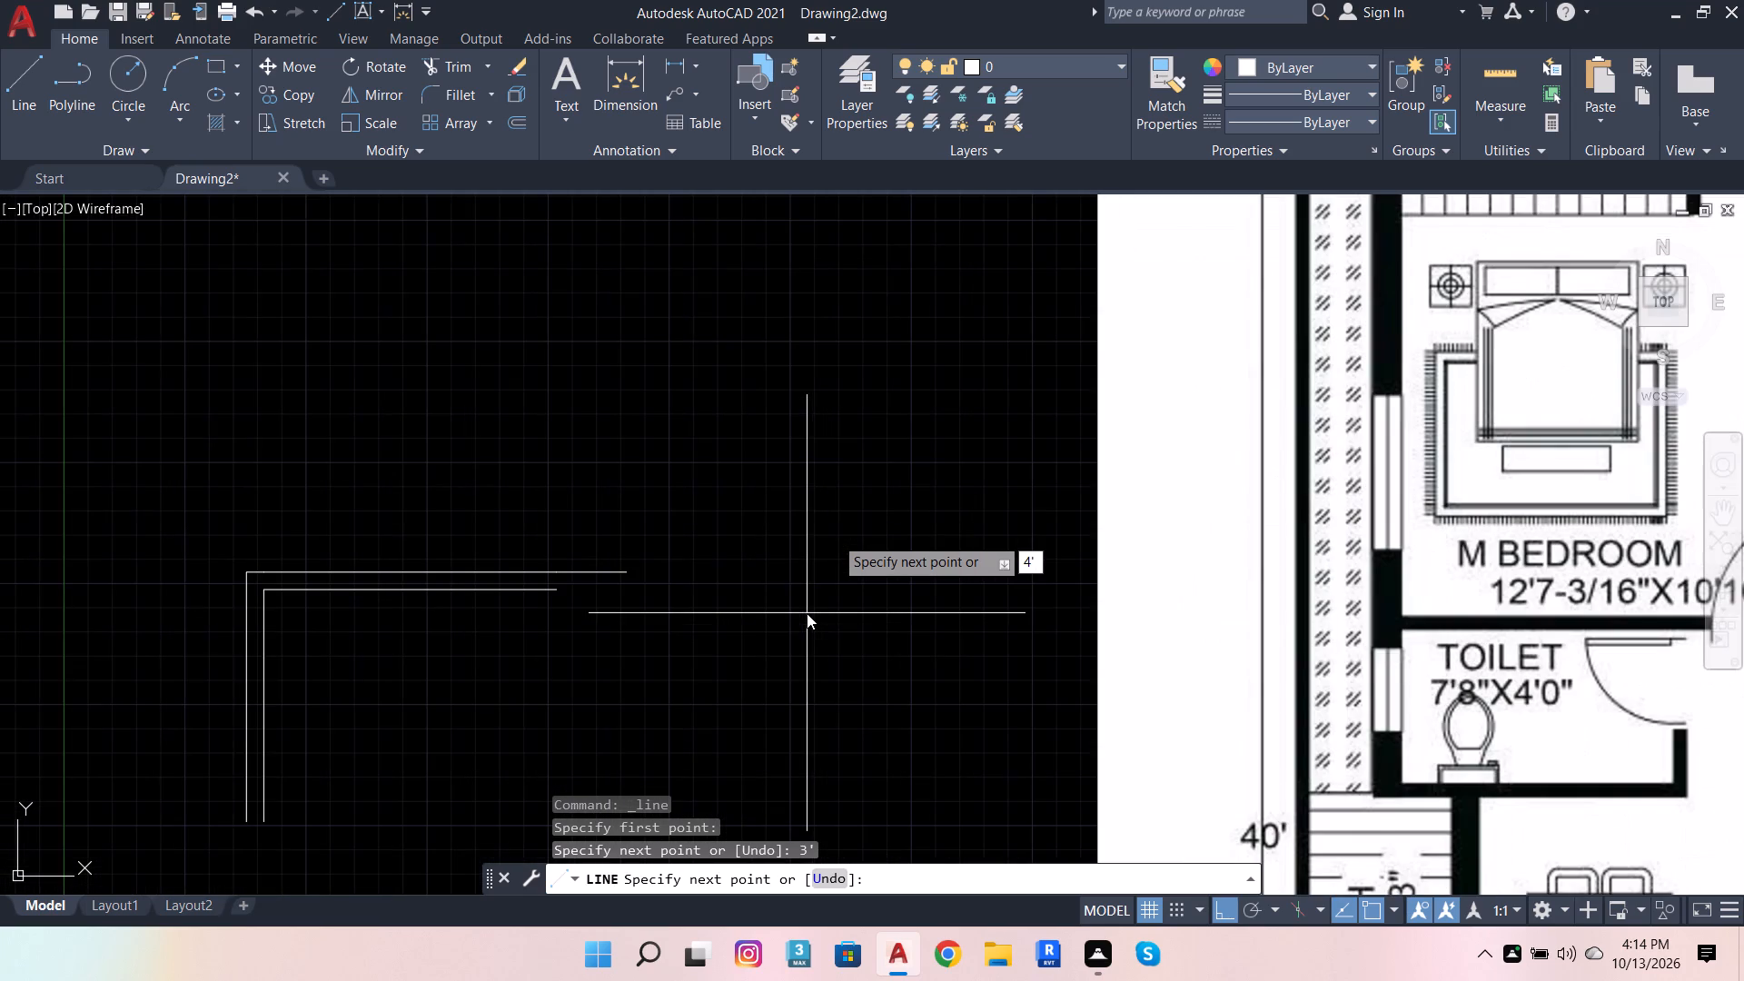
key(Return)
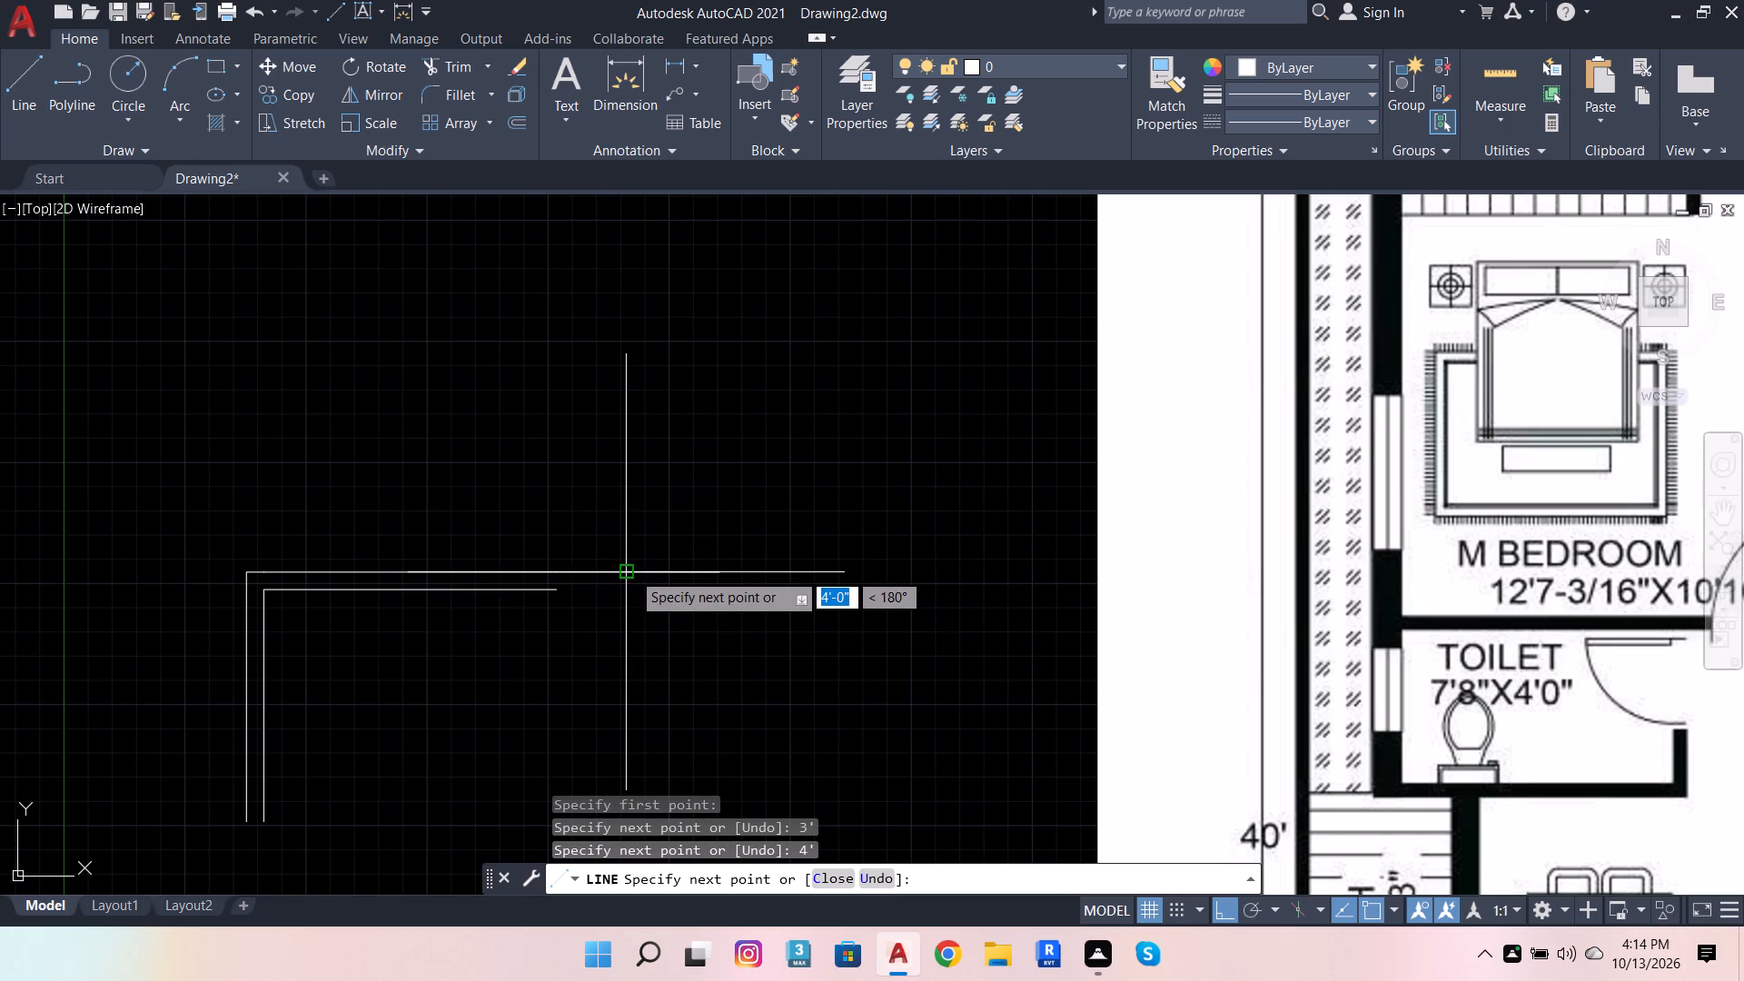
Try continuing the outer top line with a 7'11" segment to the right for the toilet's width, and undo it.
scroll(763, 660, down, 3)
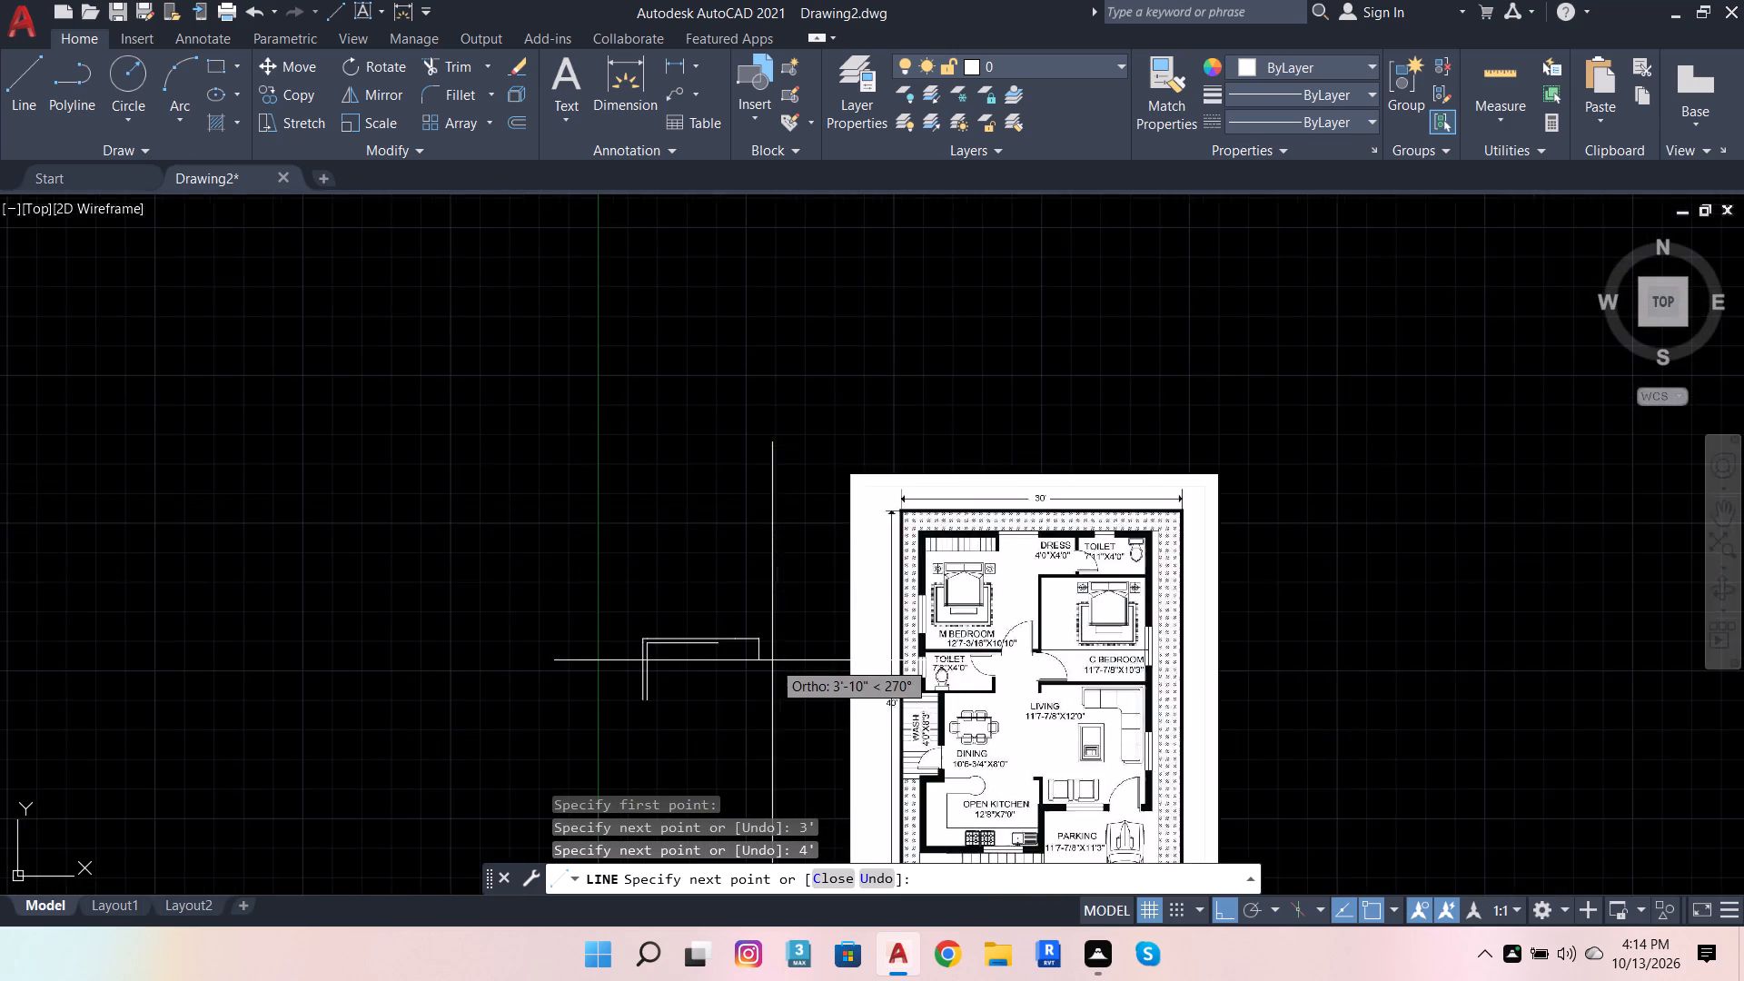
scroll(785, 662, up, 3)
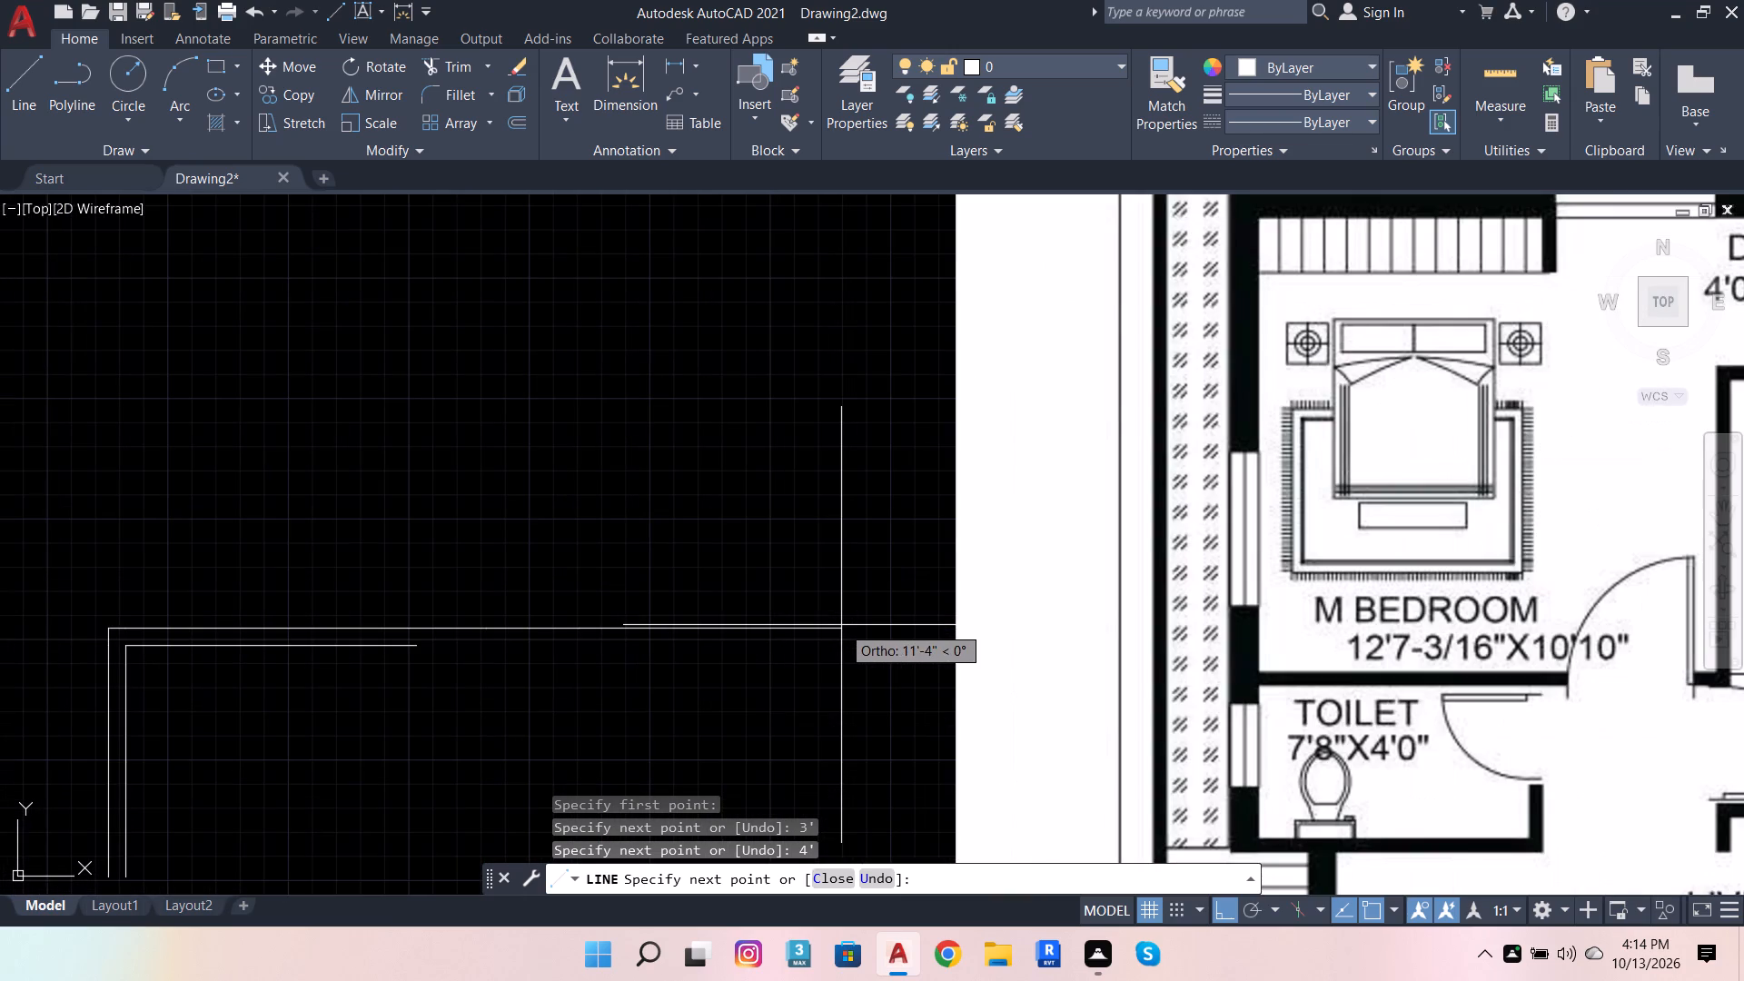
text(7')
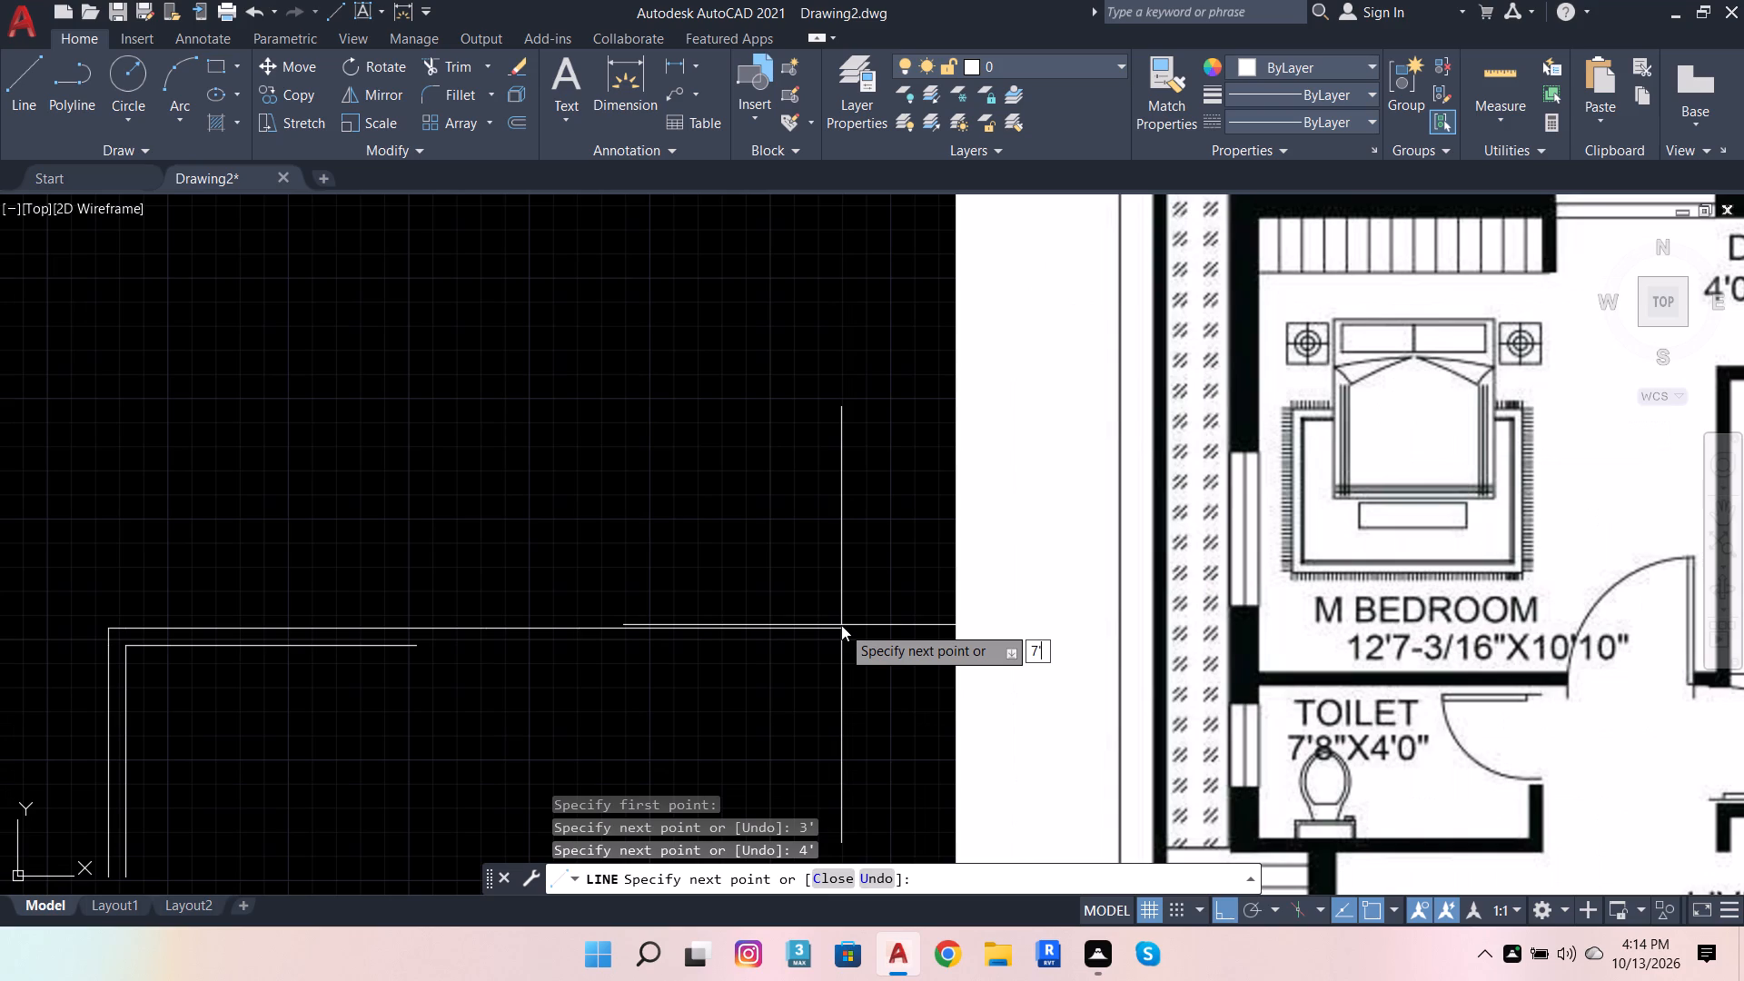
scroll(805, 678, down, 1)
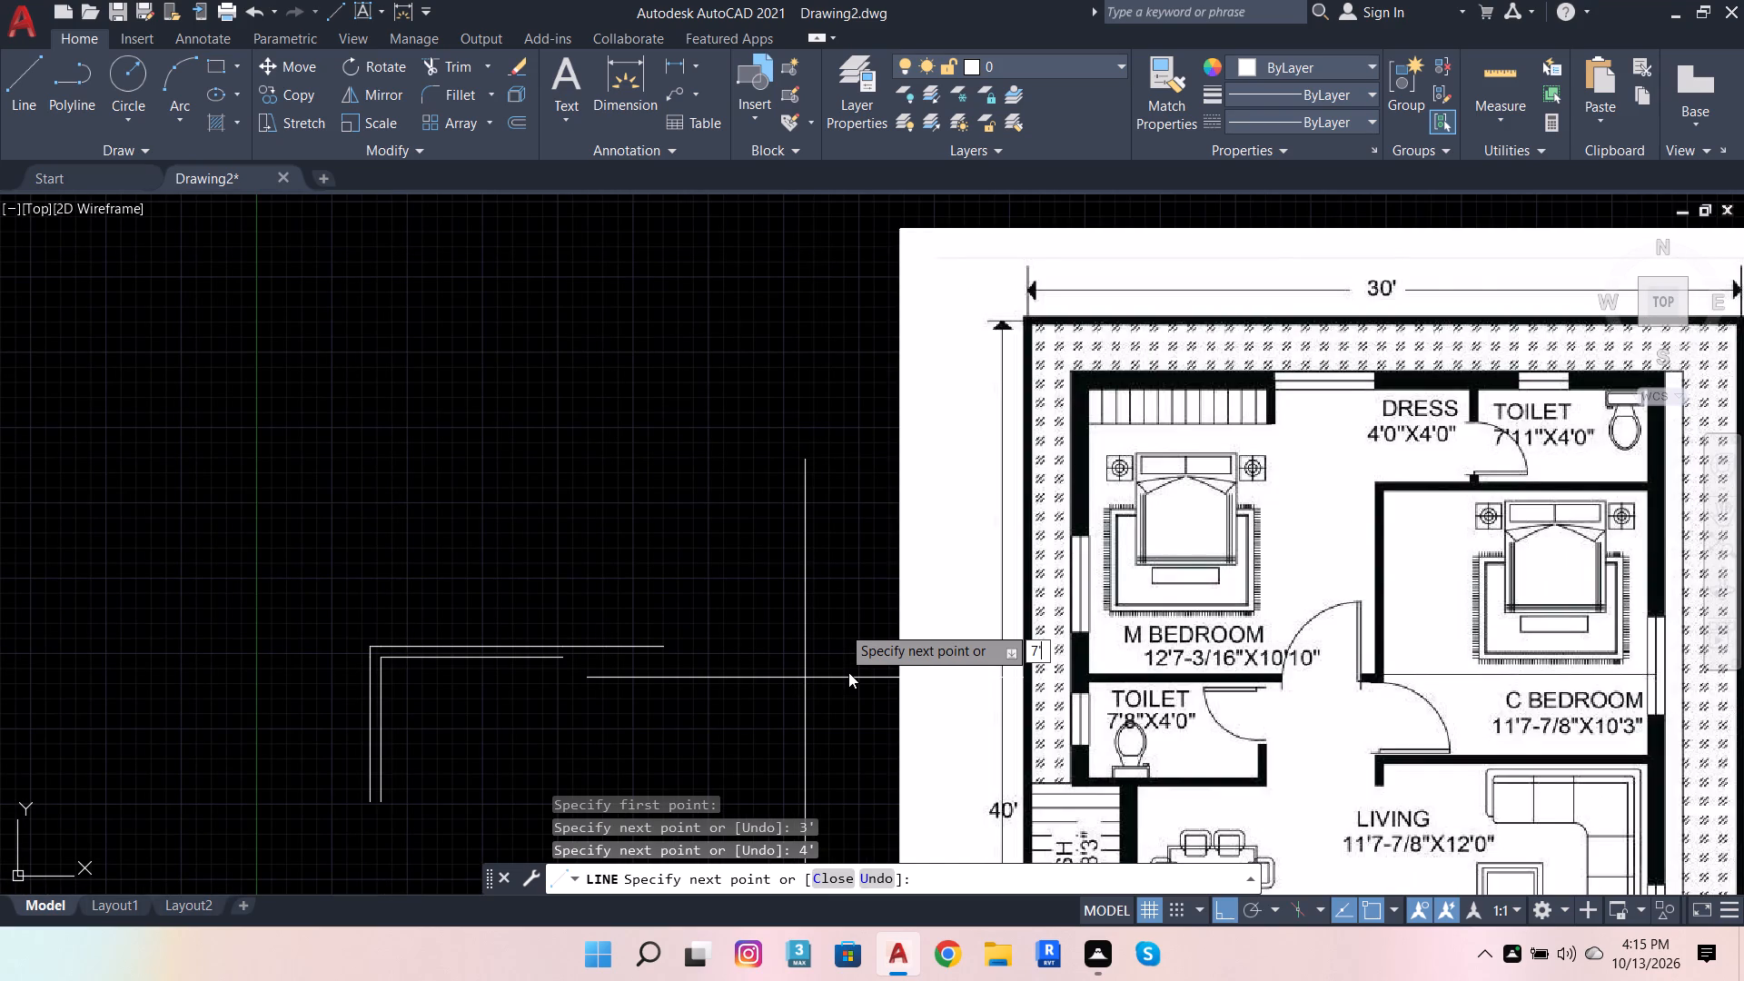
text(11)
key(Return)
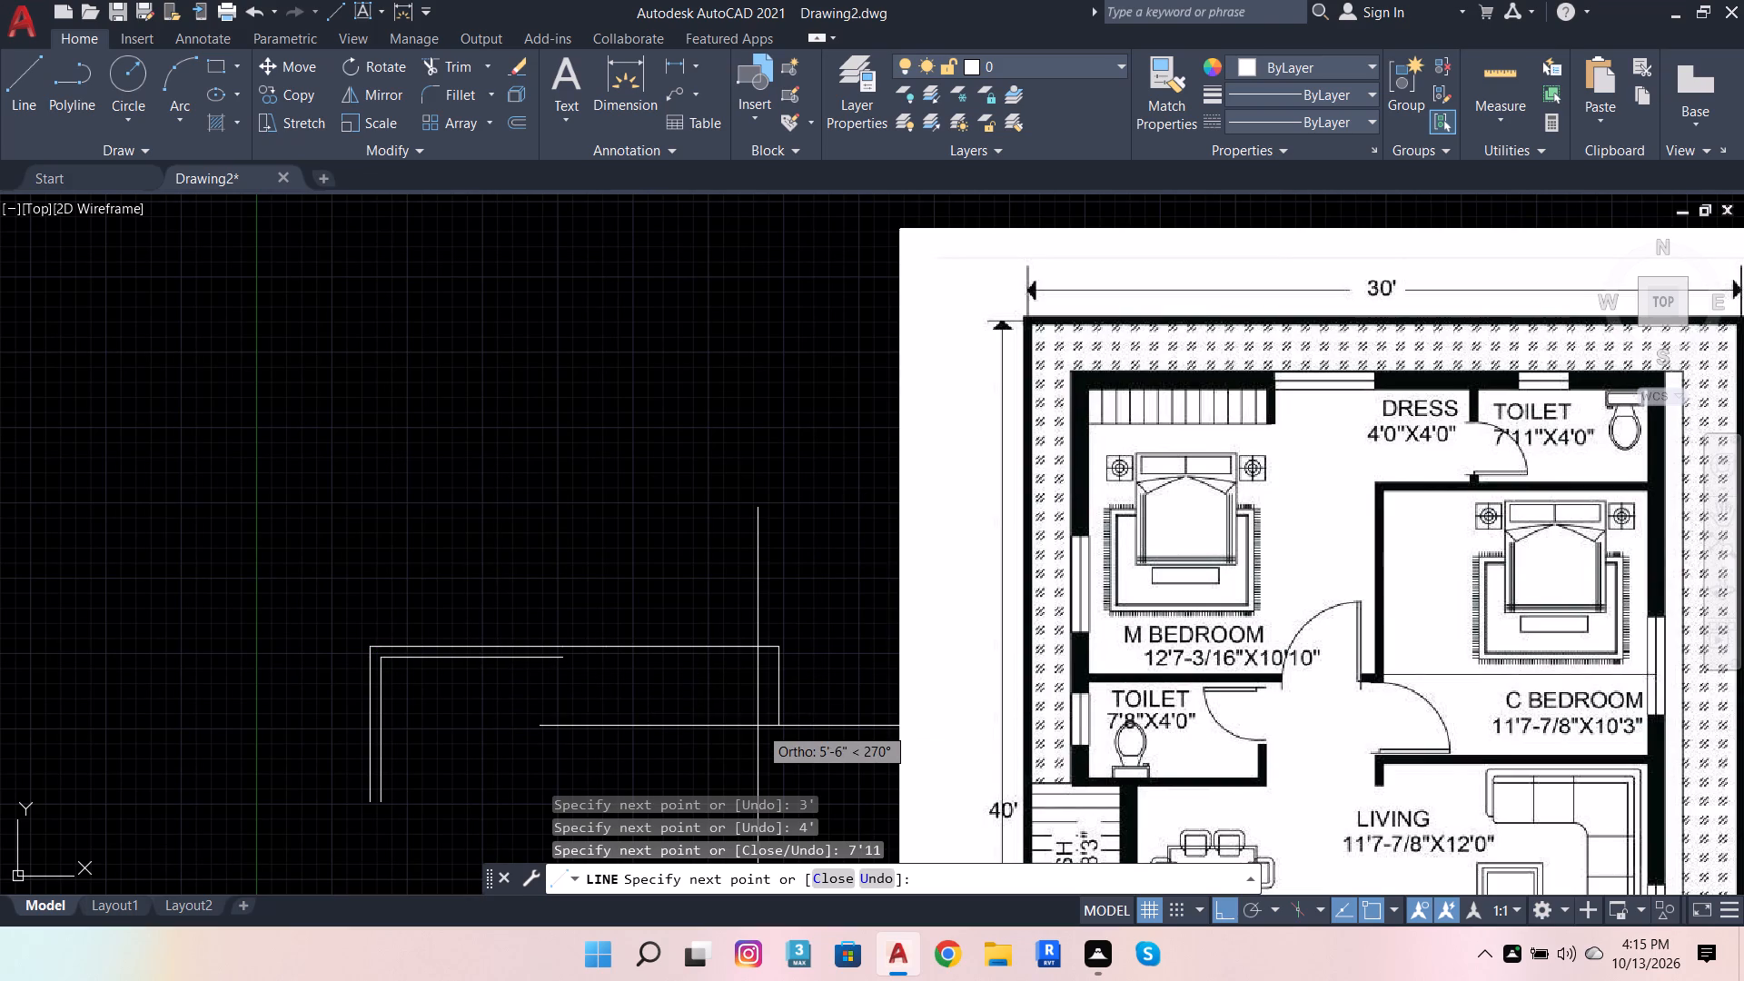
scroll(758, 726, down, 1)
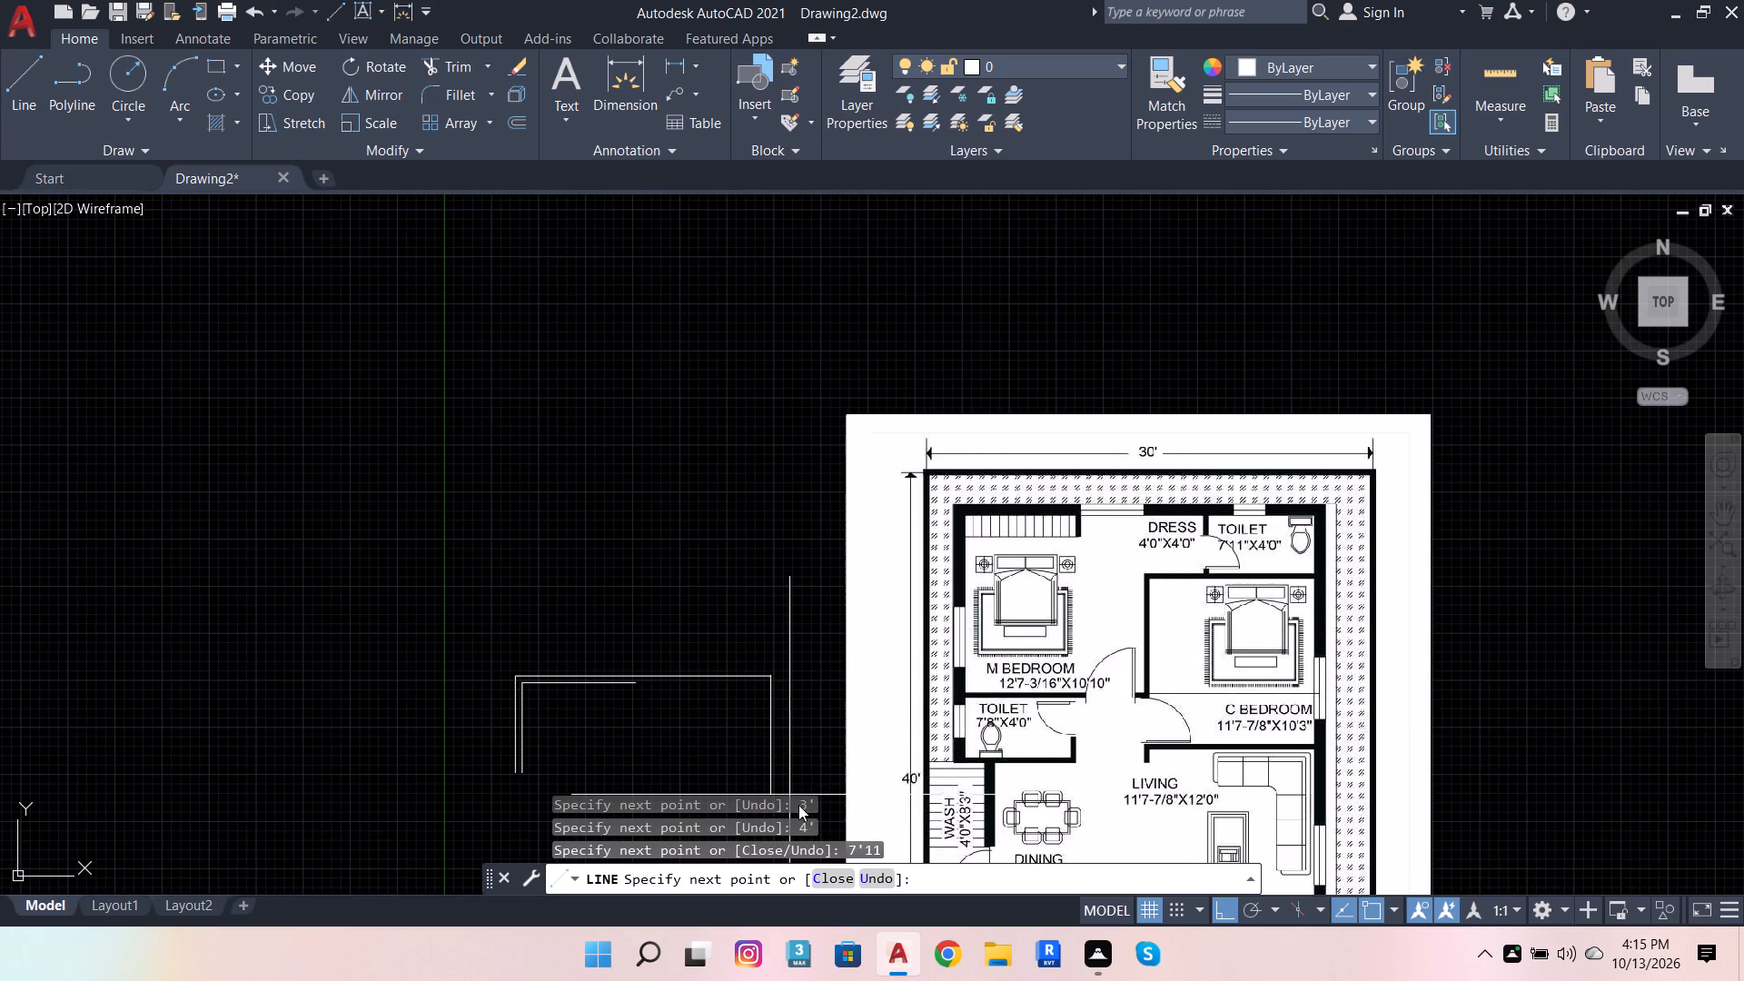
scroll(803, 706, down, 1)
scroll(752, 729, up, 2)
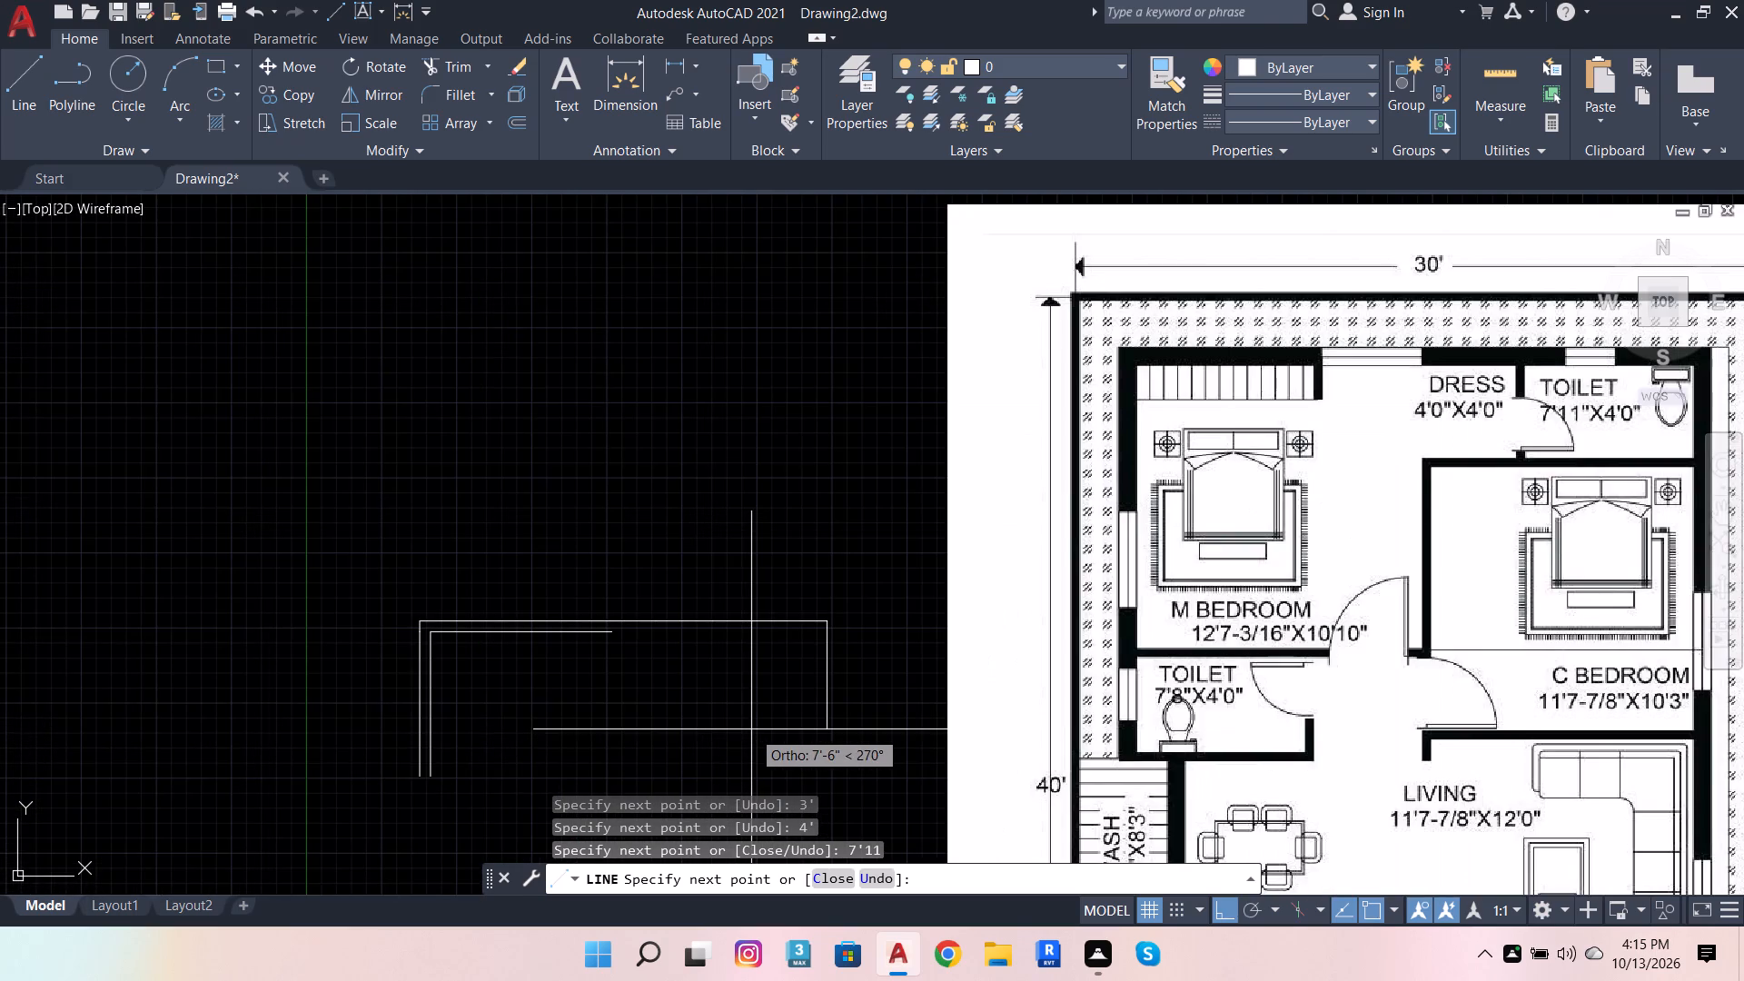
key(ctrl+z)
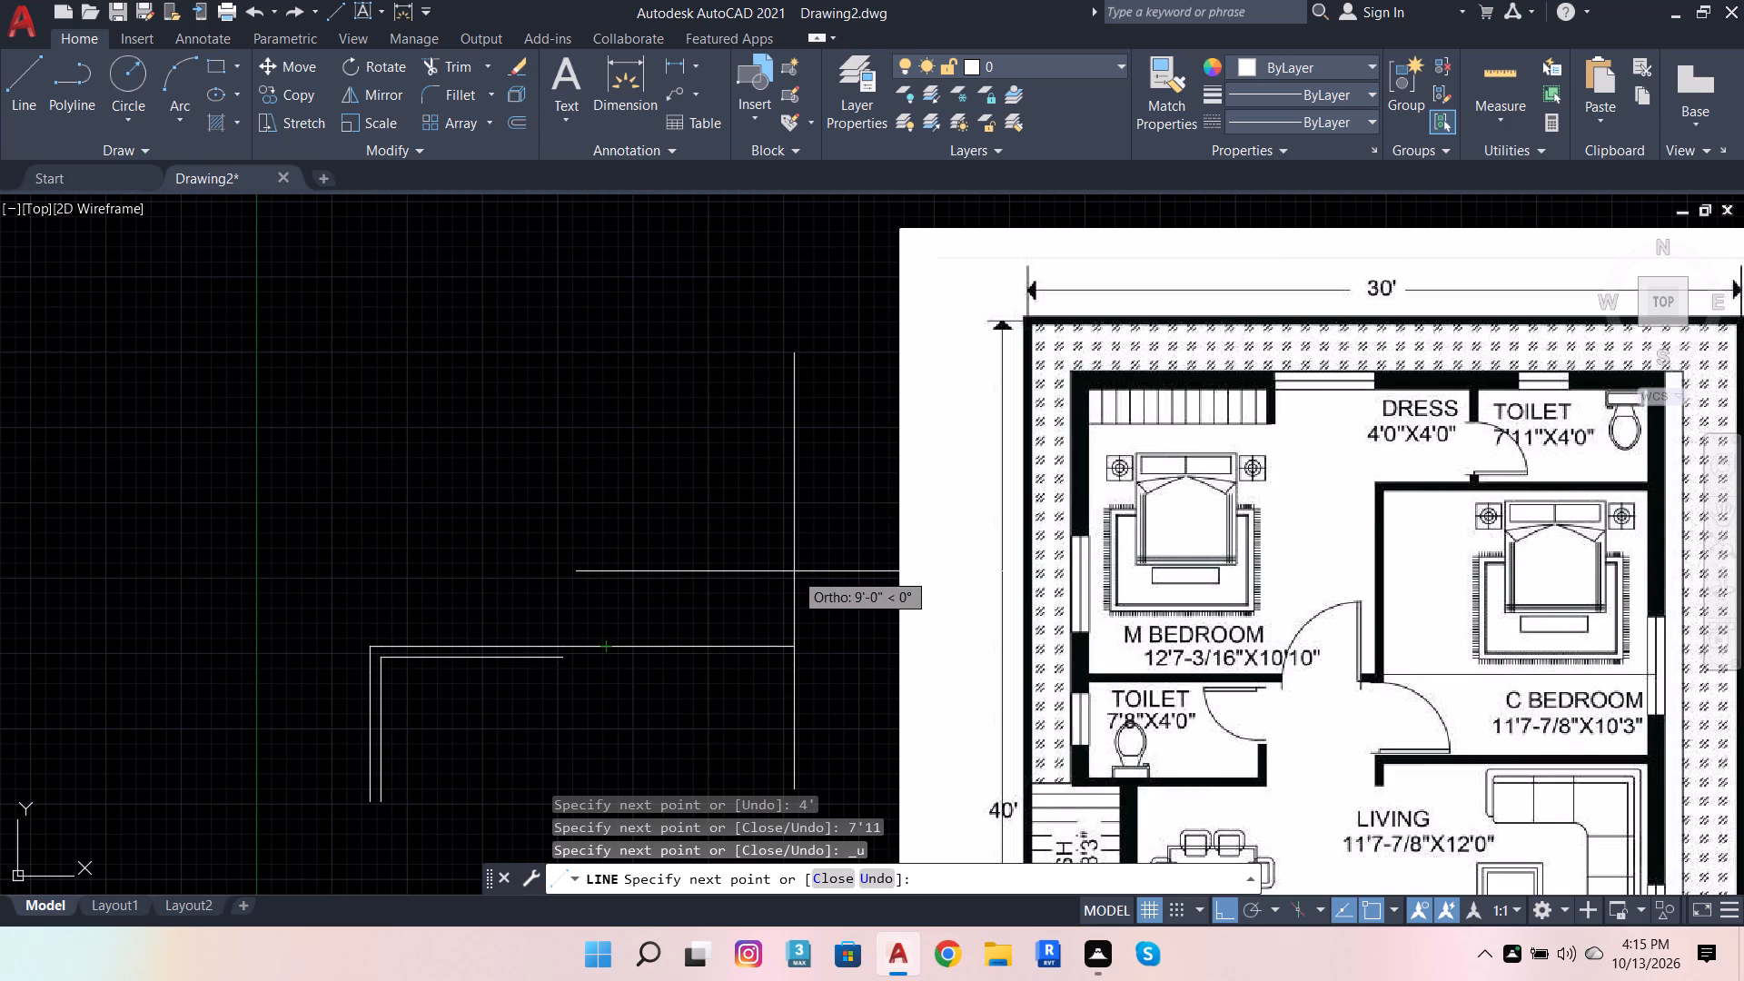
Continue the outer top line to the right by 4.5", 7'11" and 9", turn 9" down, and end the line.
text(4.5)
key(Return)
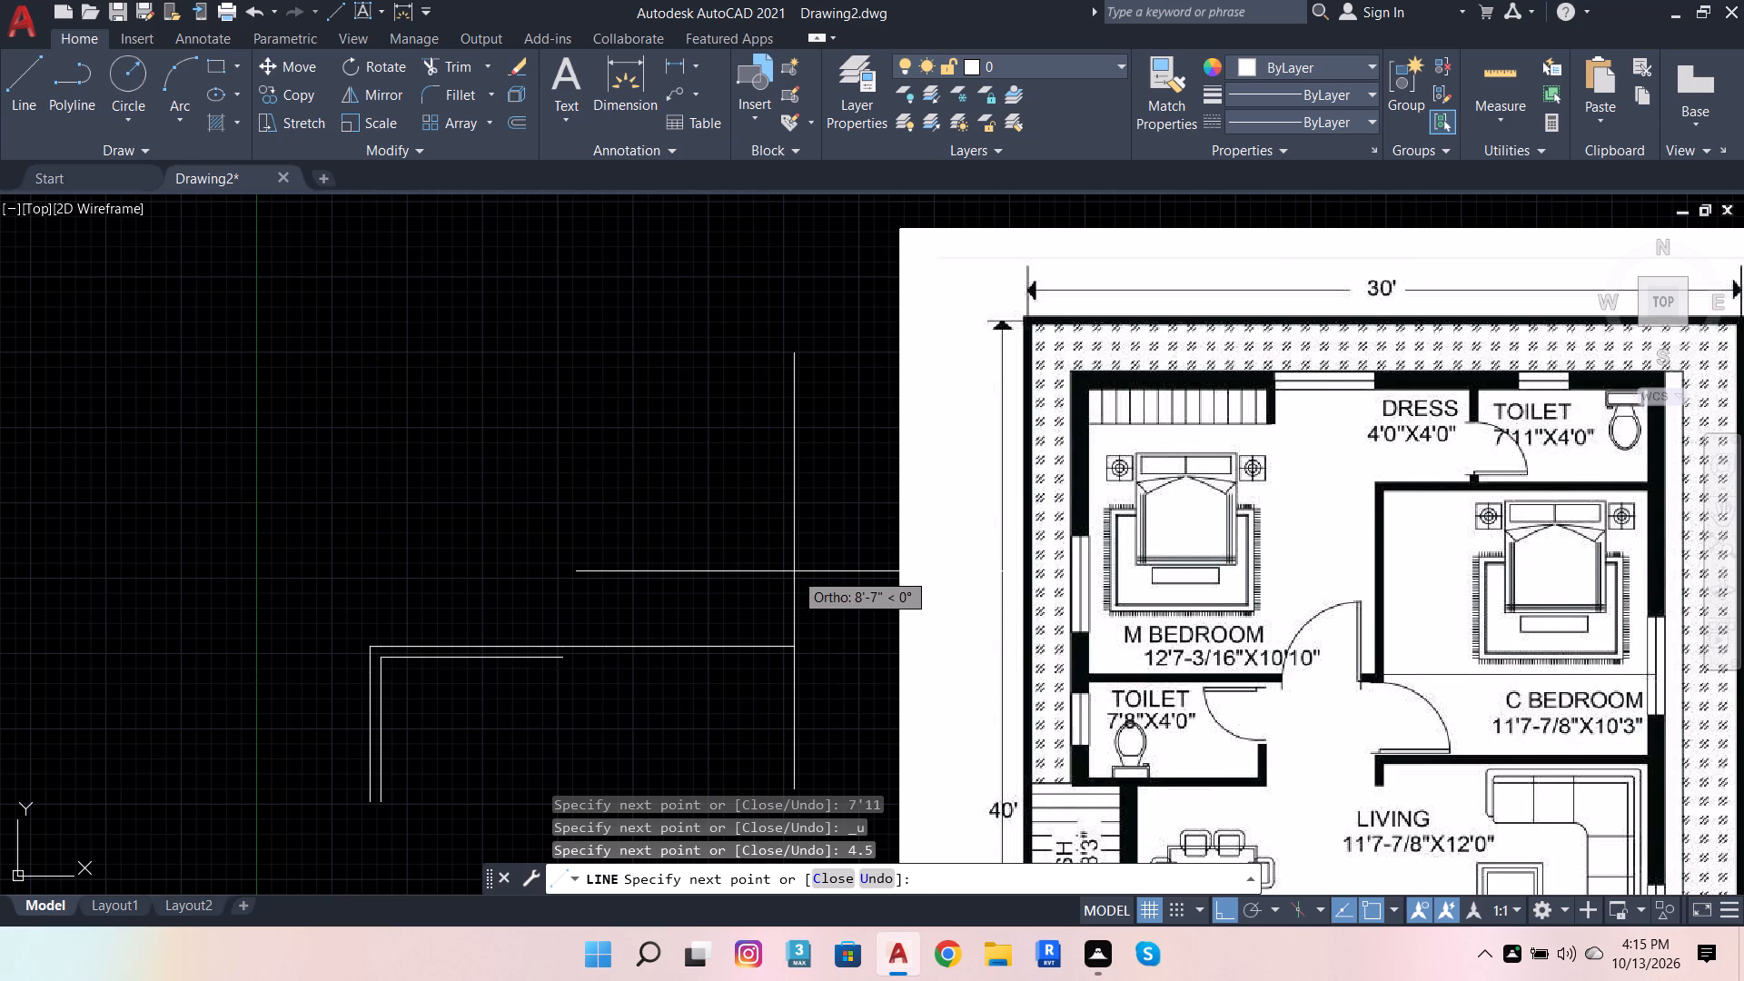
scroll(659, 650, up, 2)
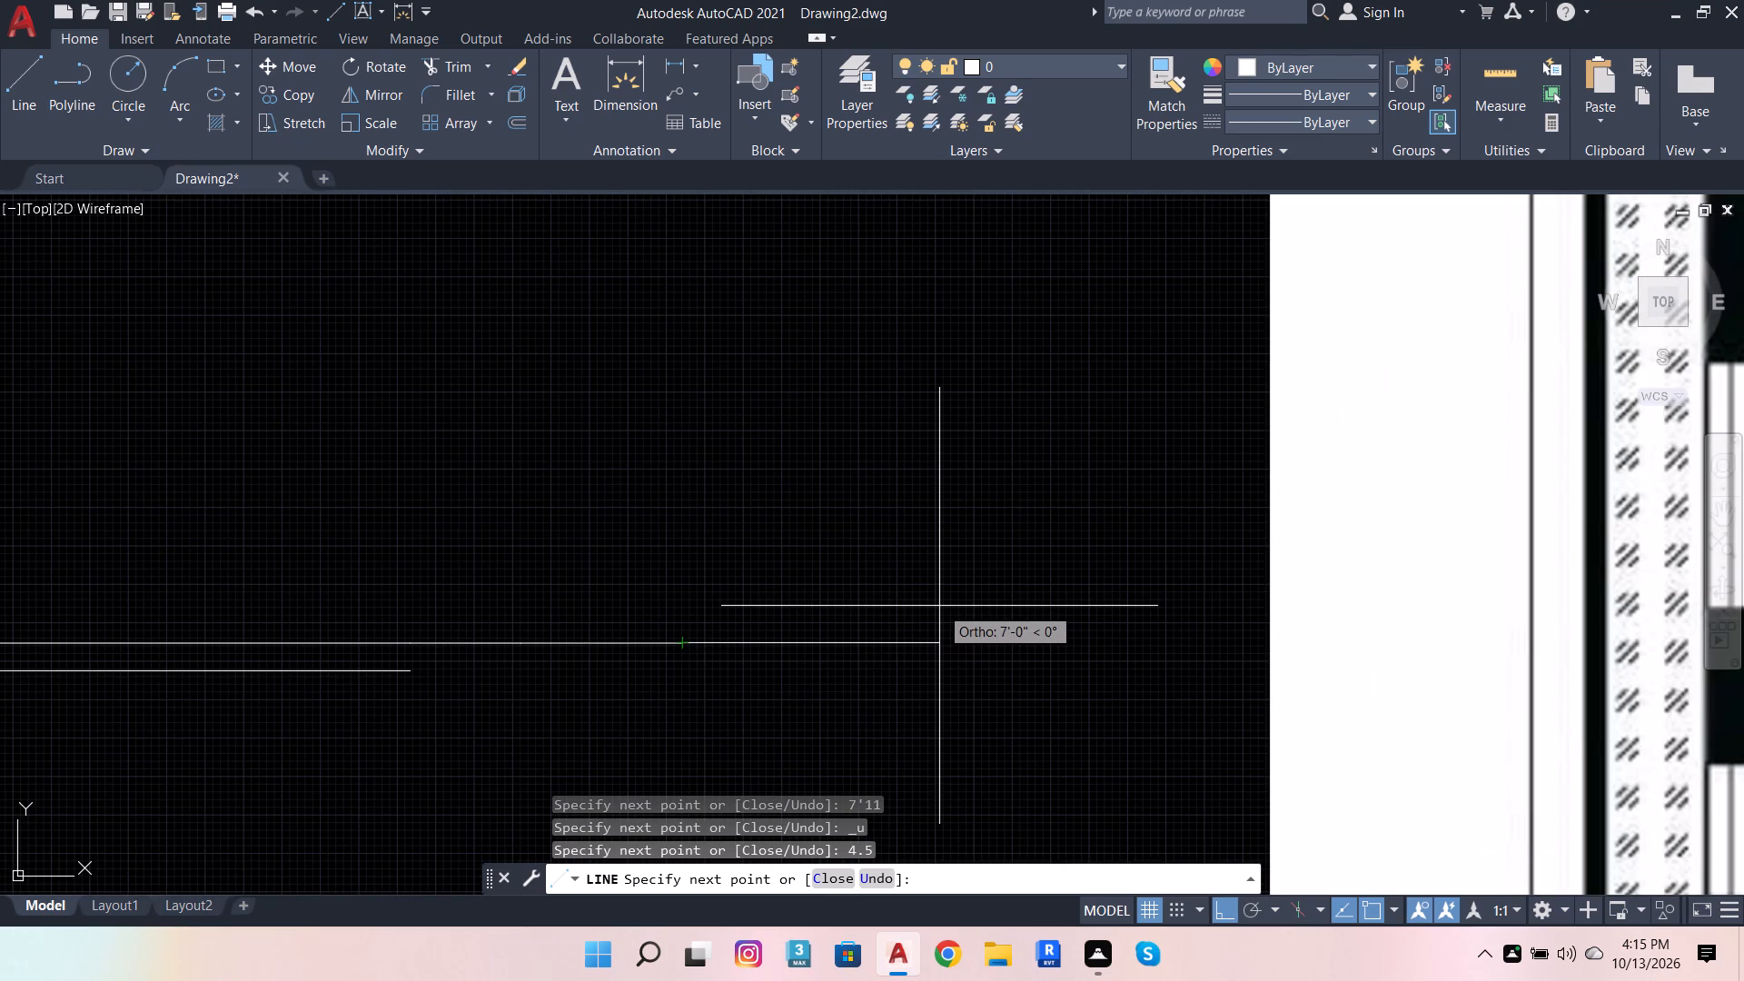
text(7'11)
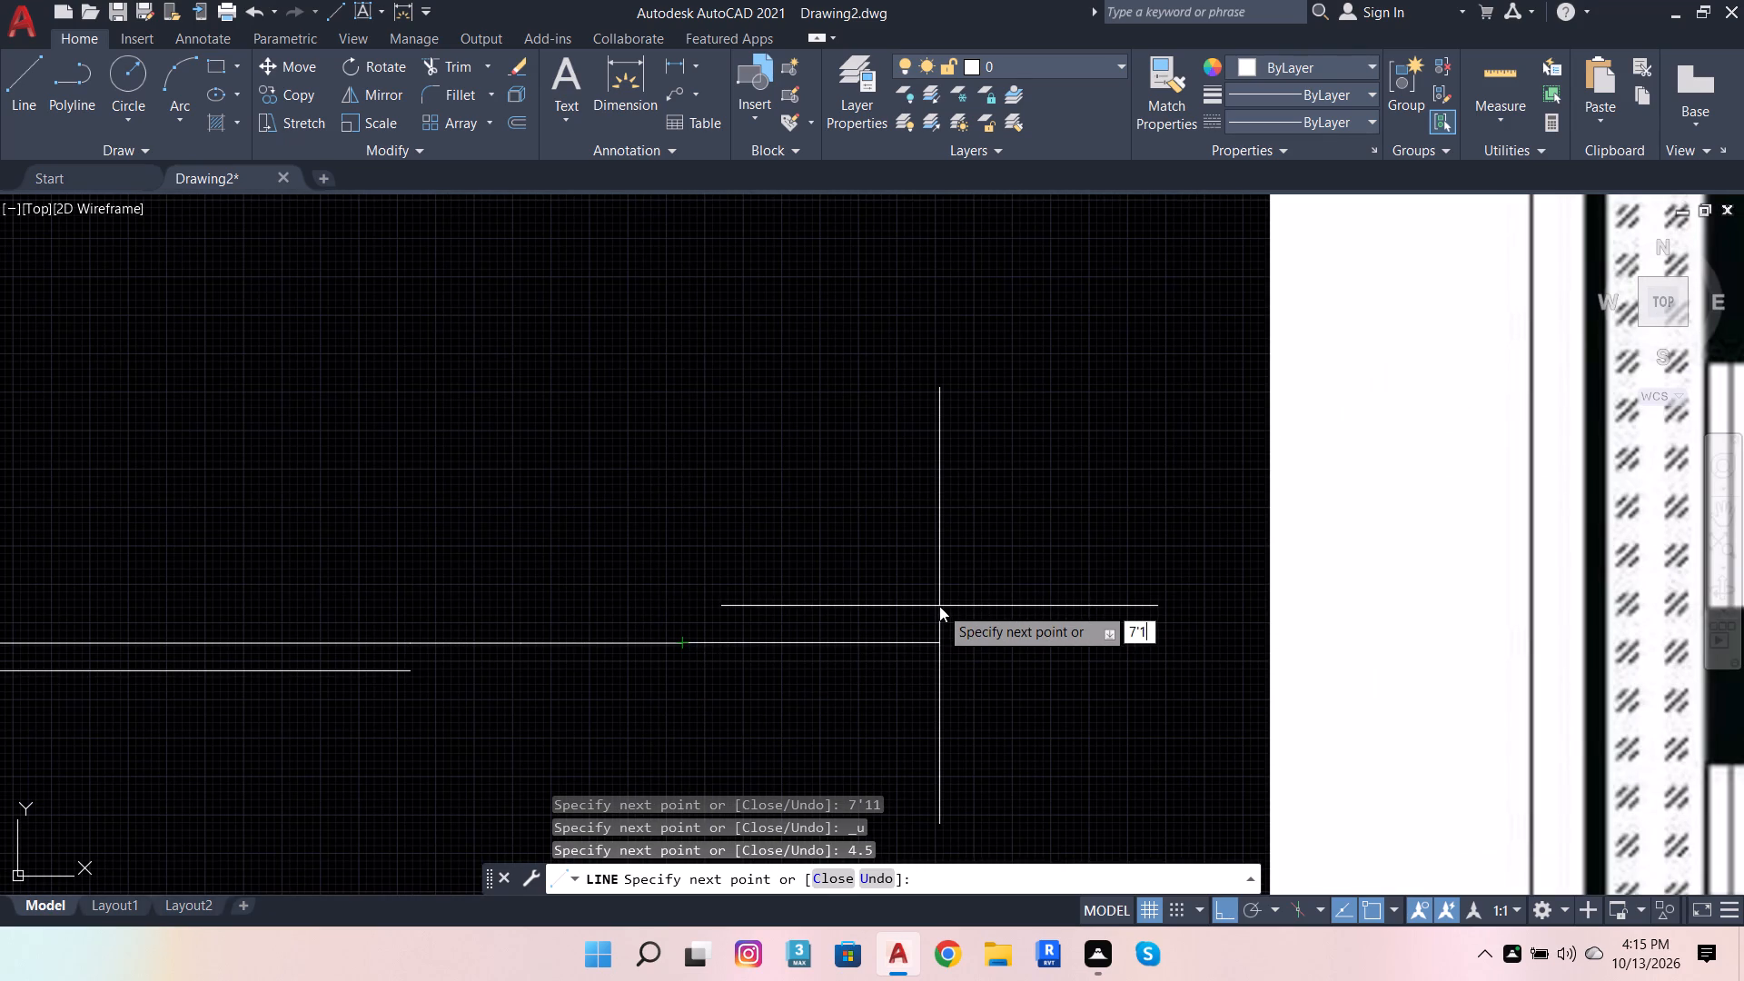
key(Return)
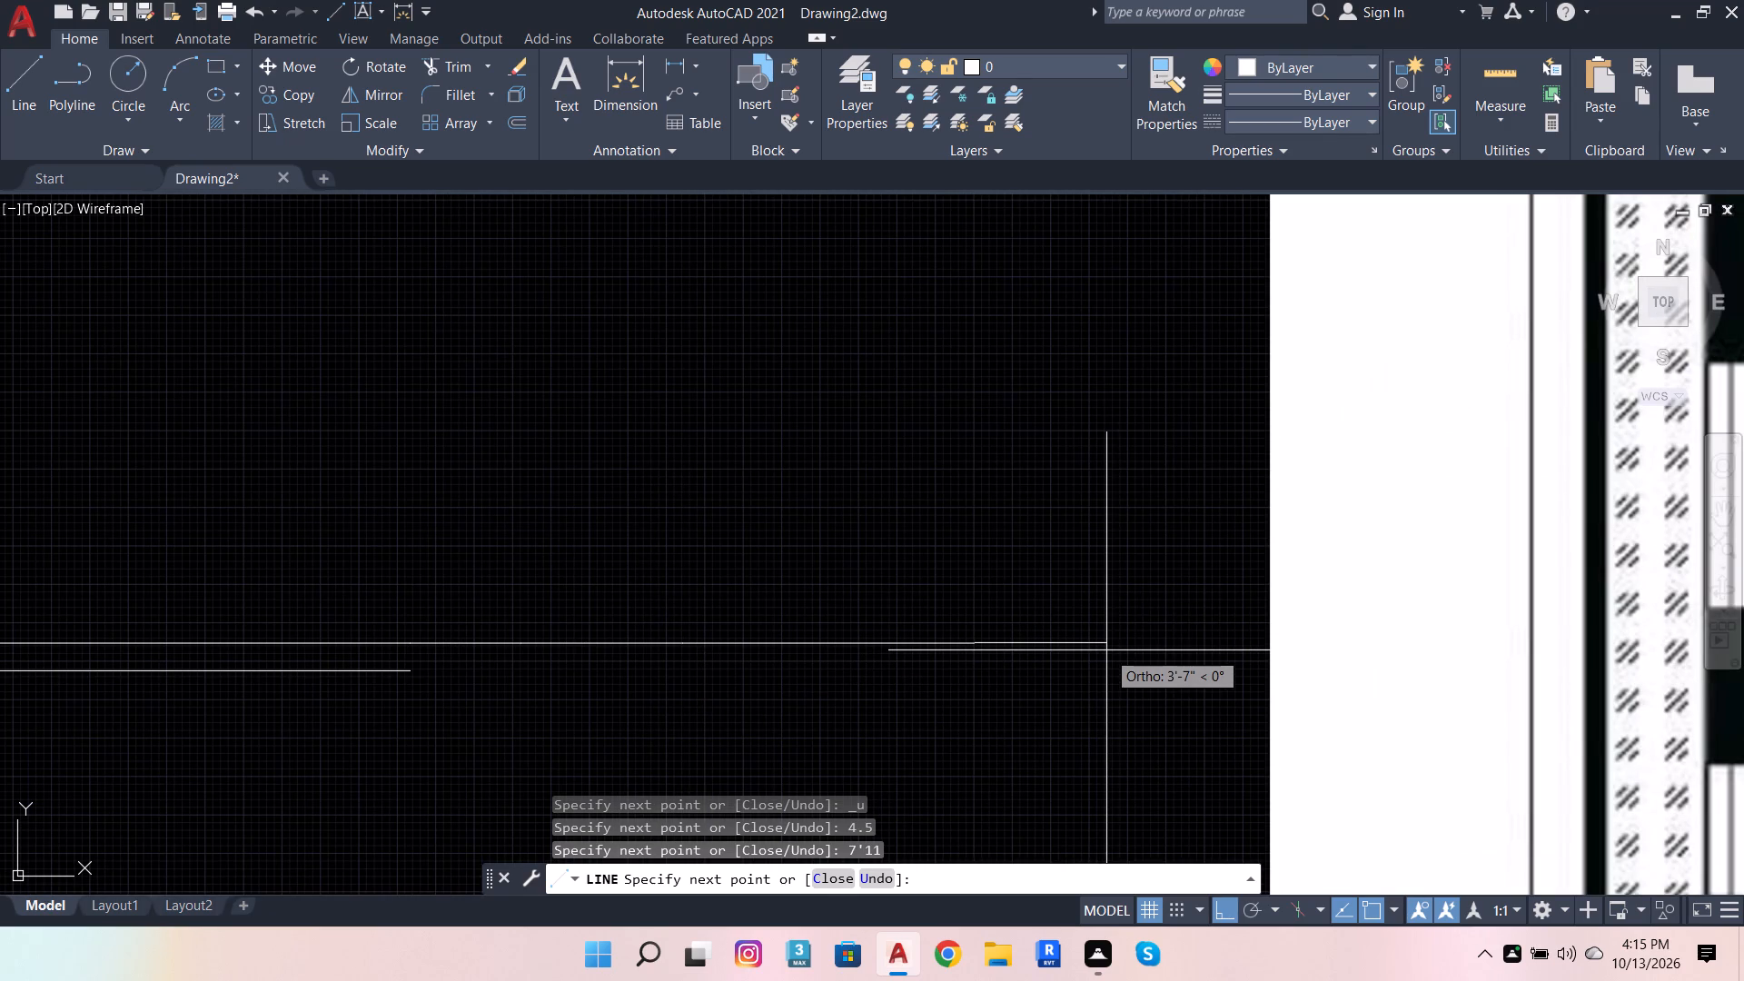
key(9)
key(Return)
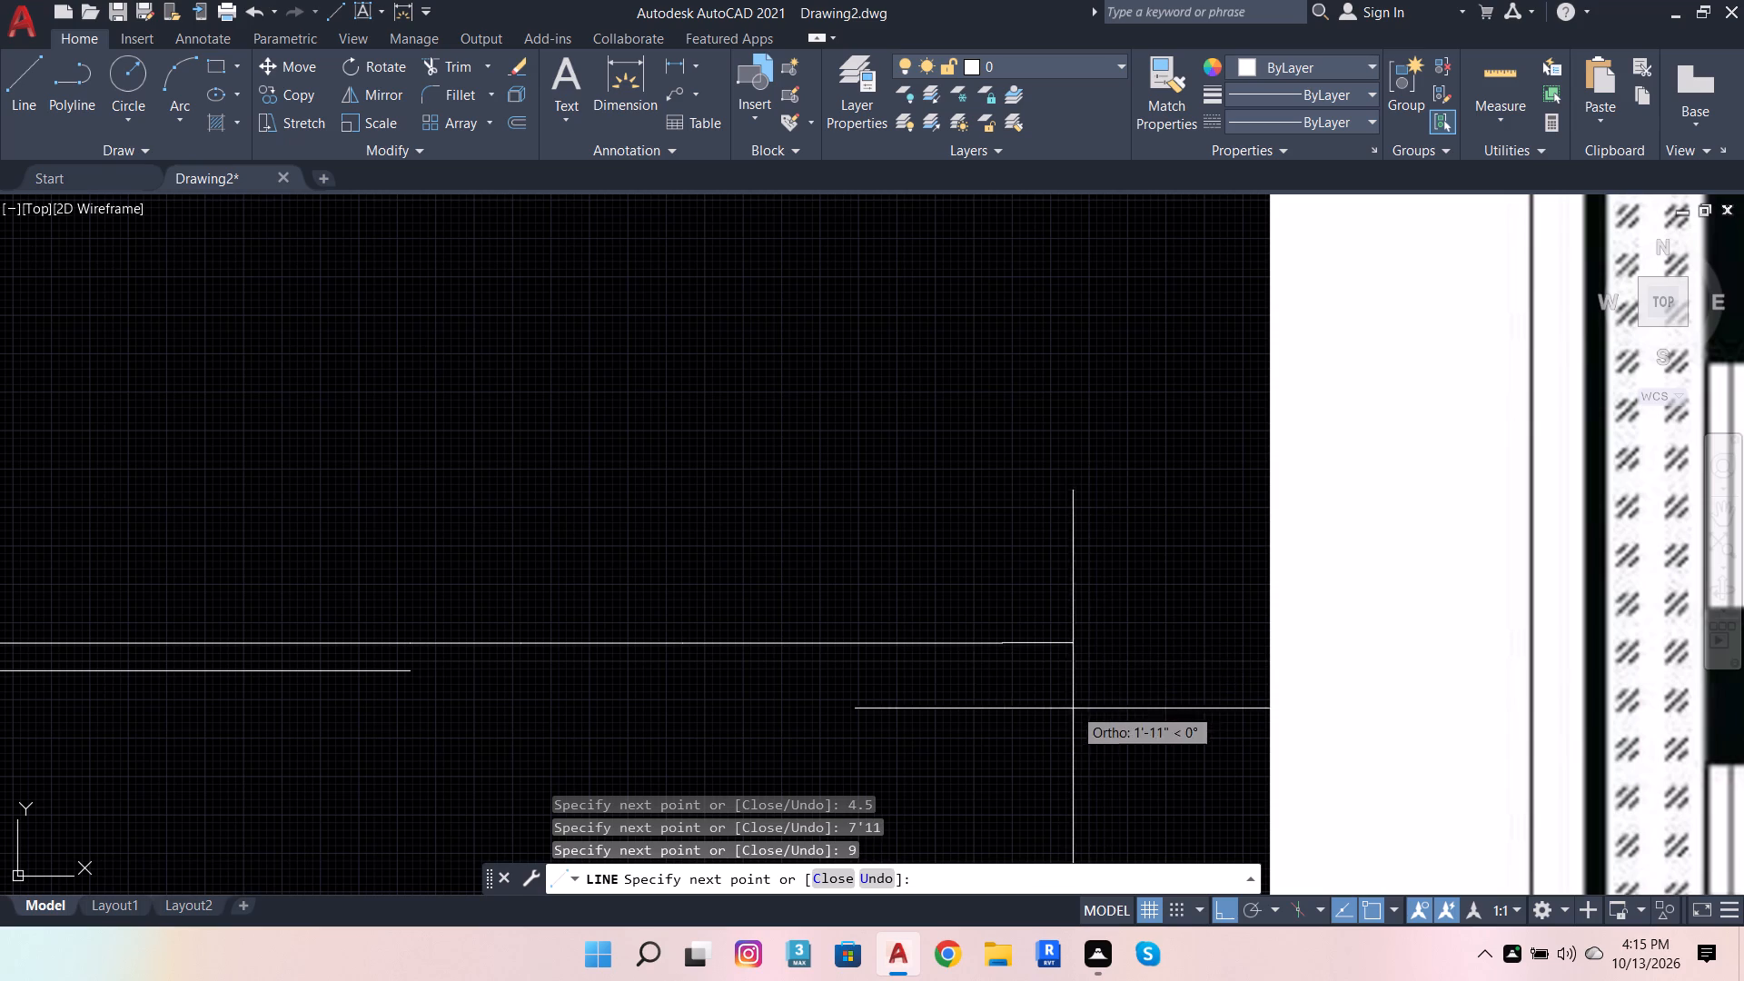
key(9)
key(Return)
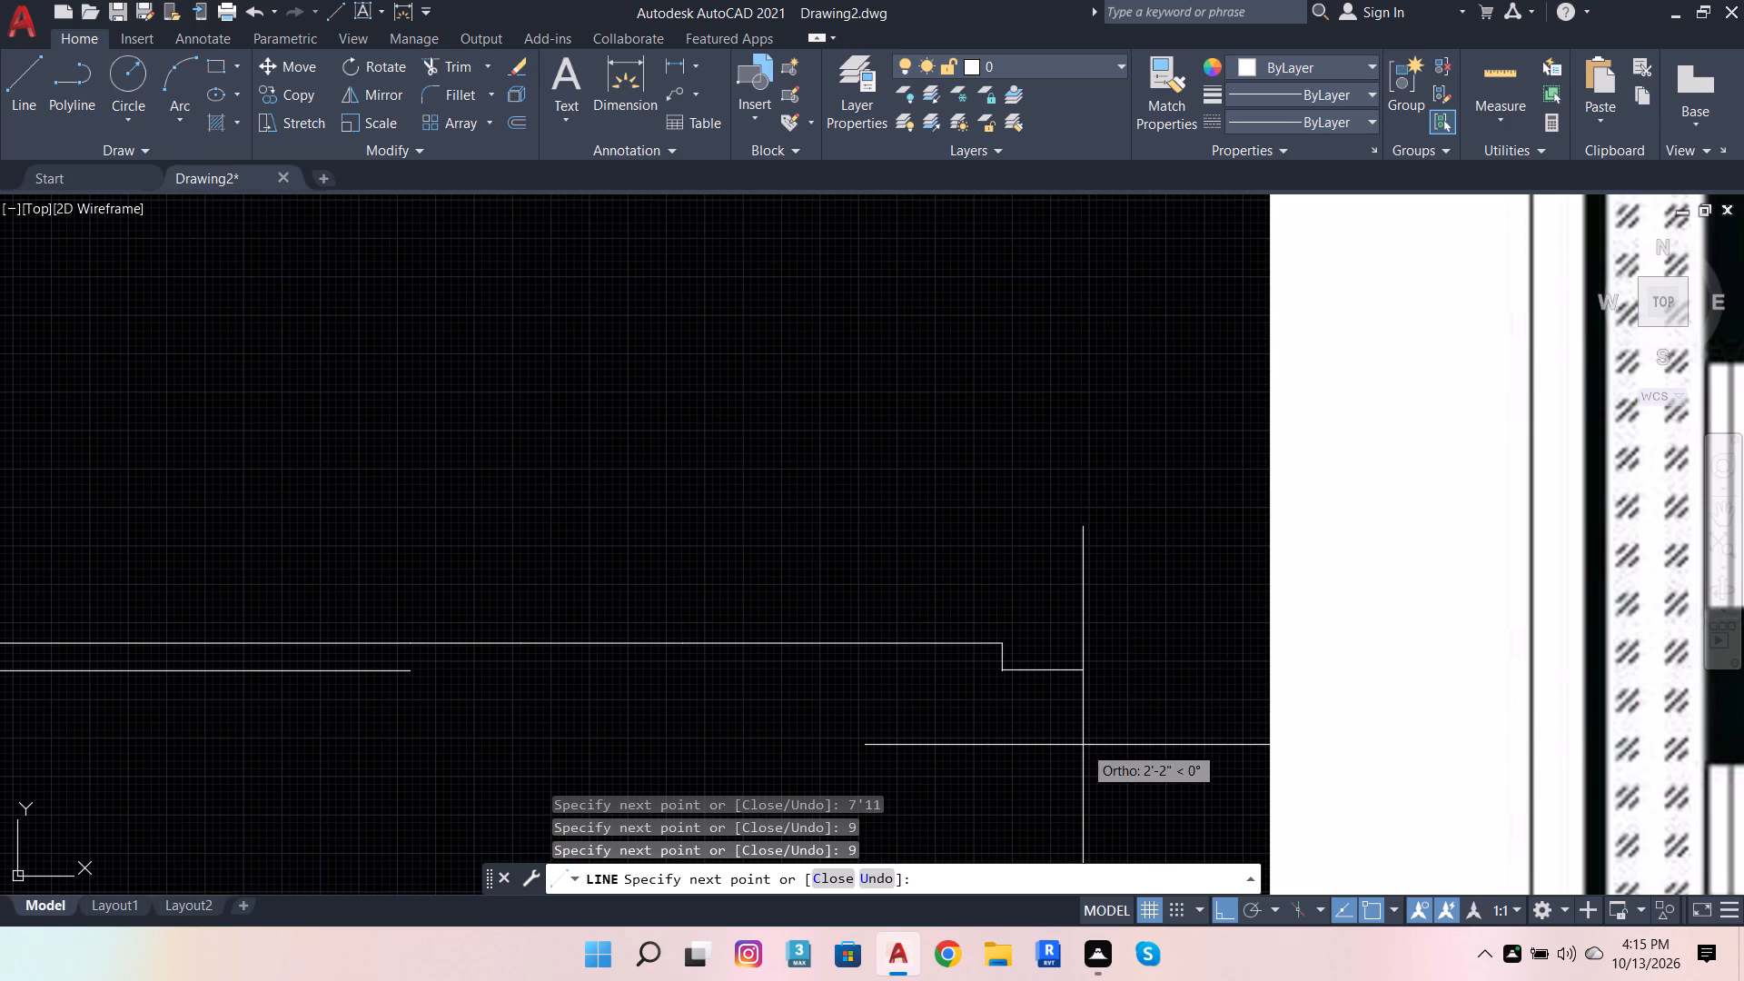
key(space)
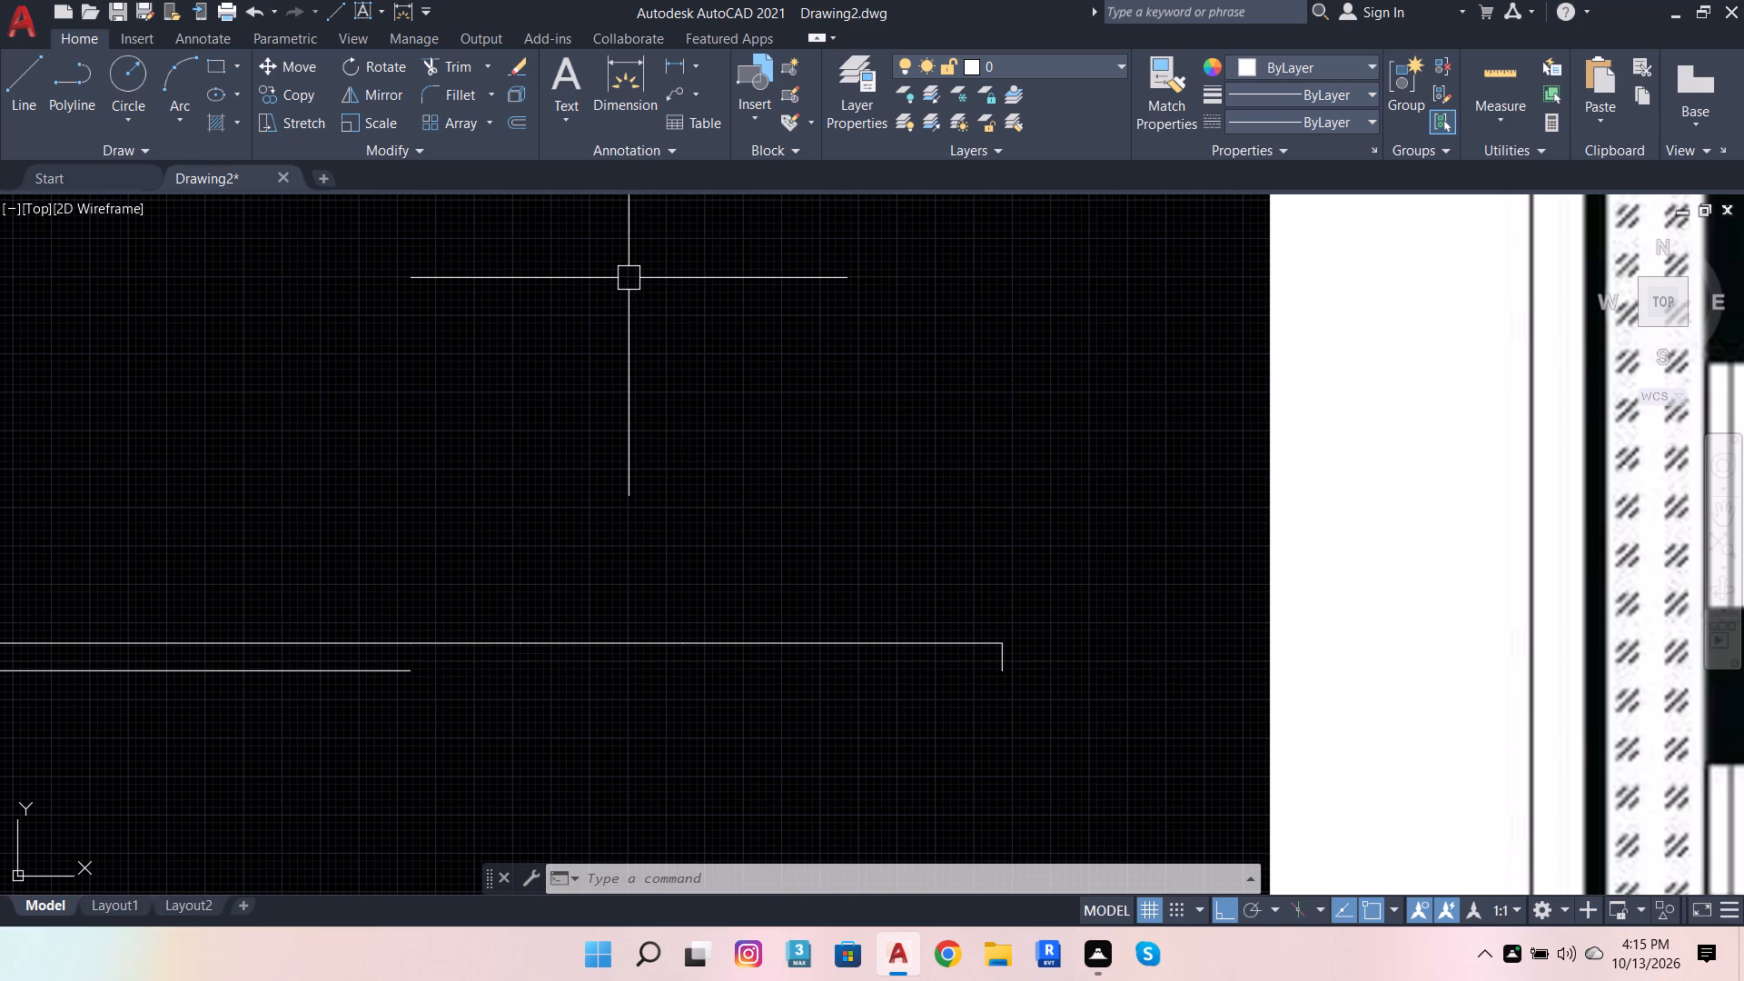
From the joint between the 7'11" and 9" segments of the outer top line, draw connected 9" and 4' segments downward.
scroll(773, 292, down, 2)
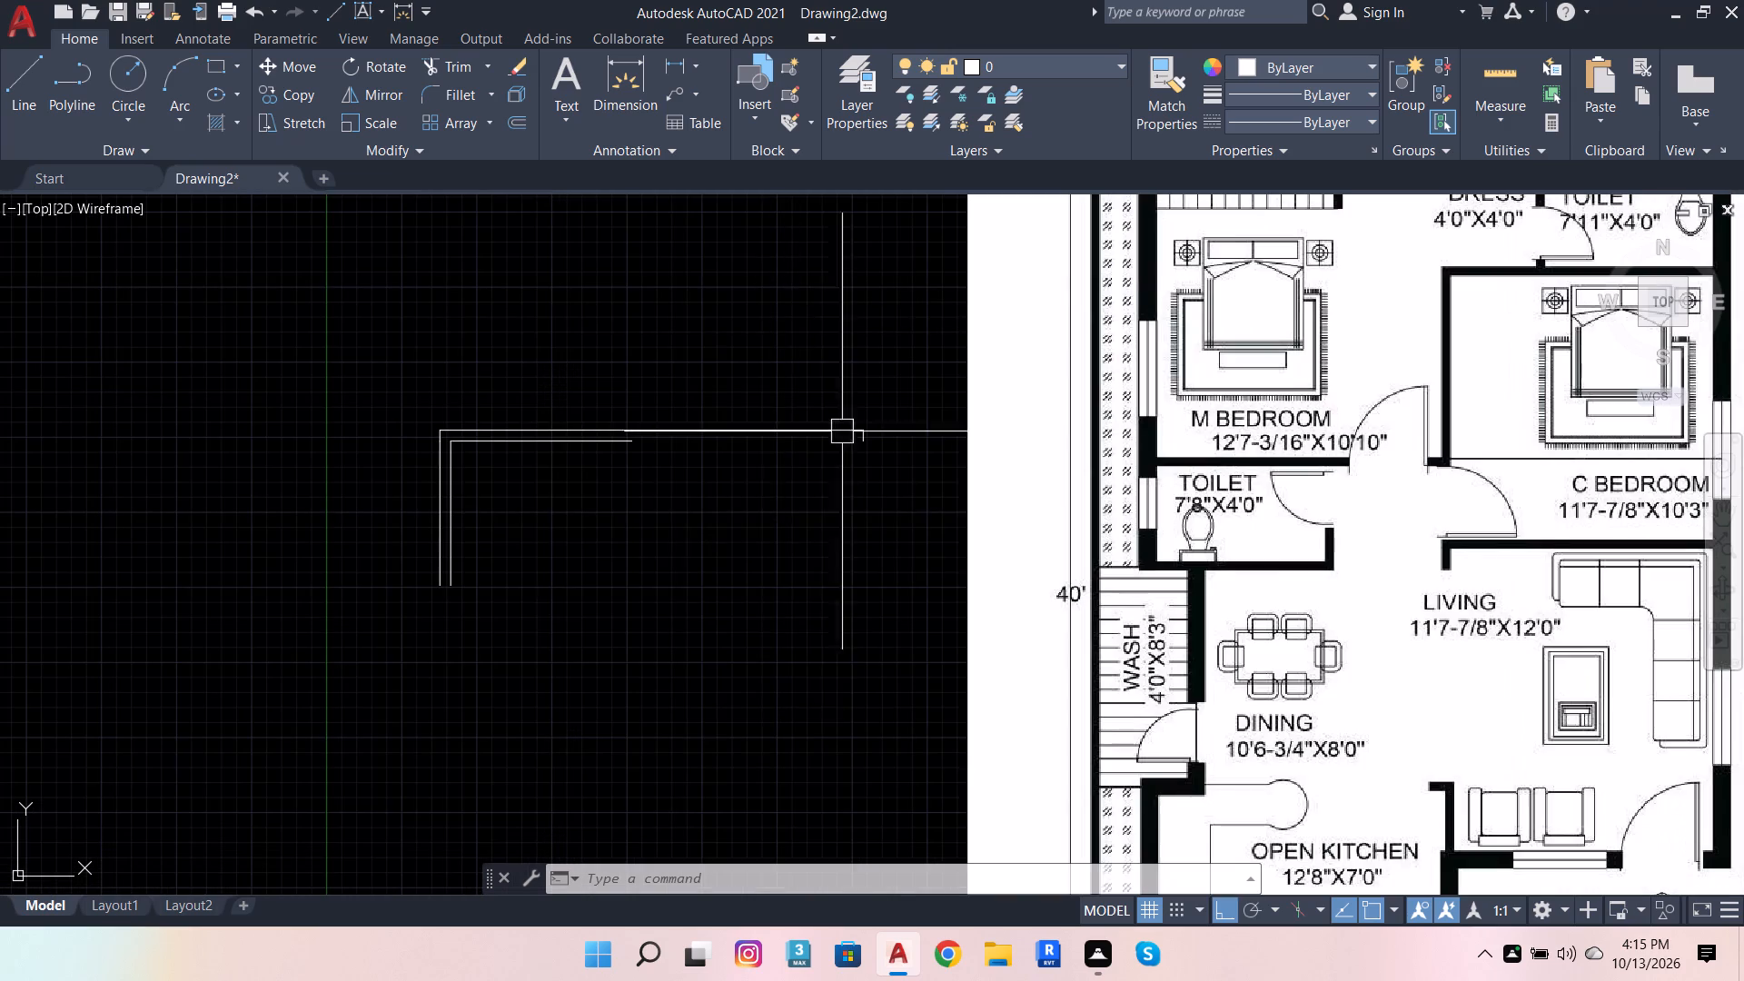
scroll(1030, 522, down, 2)
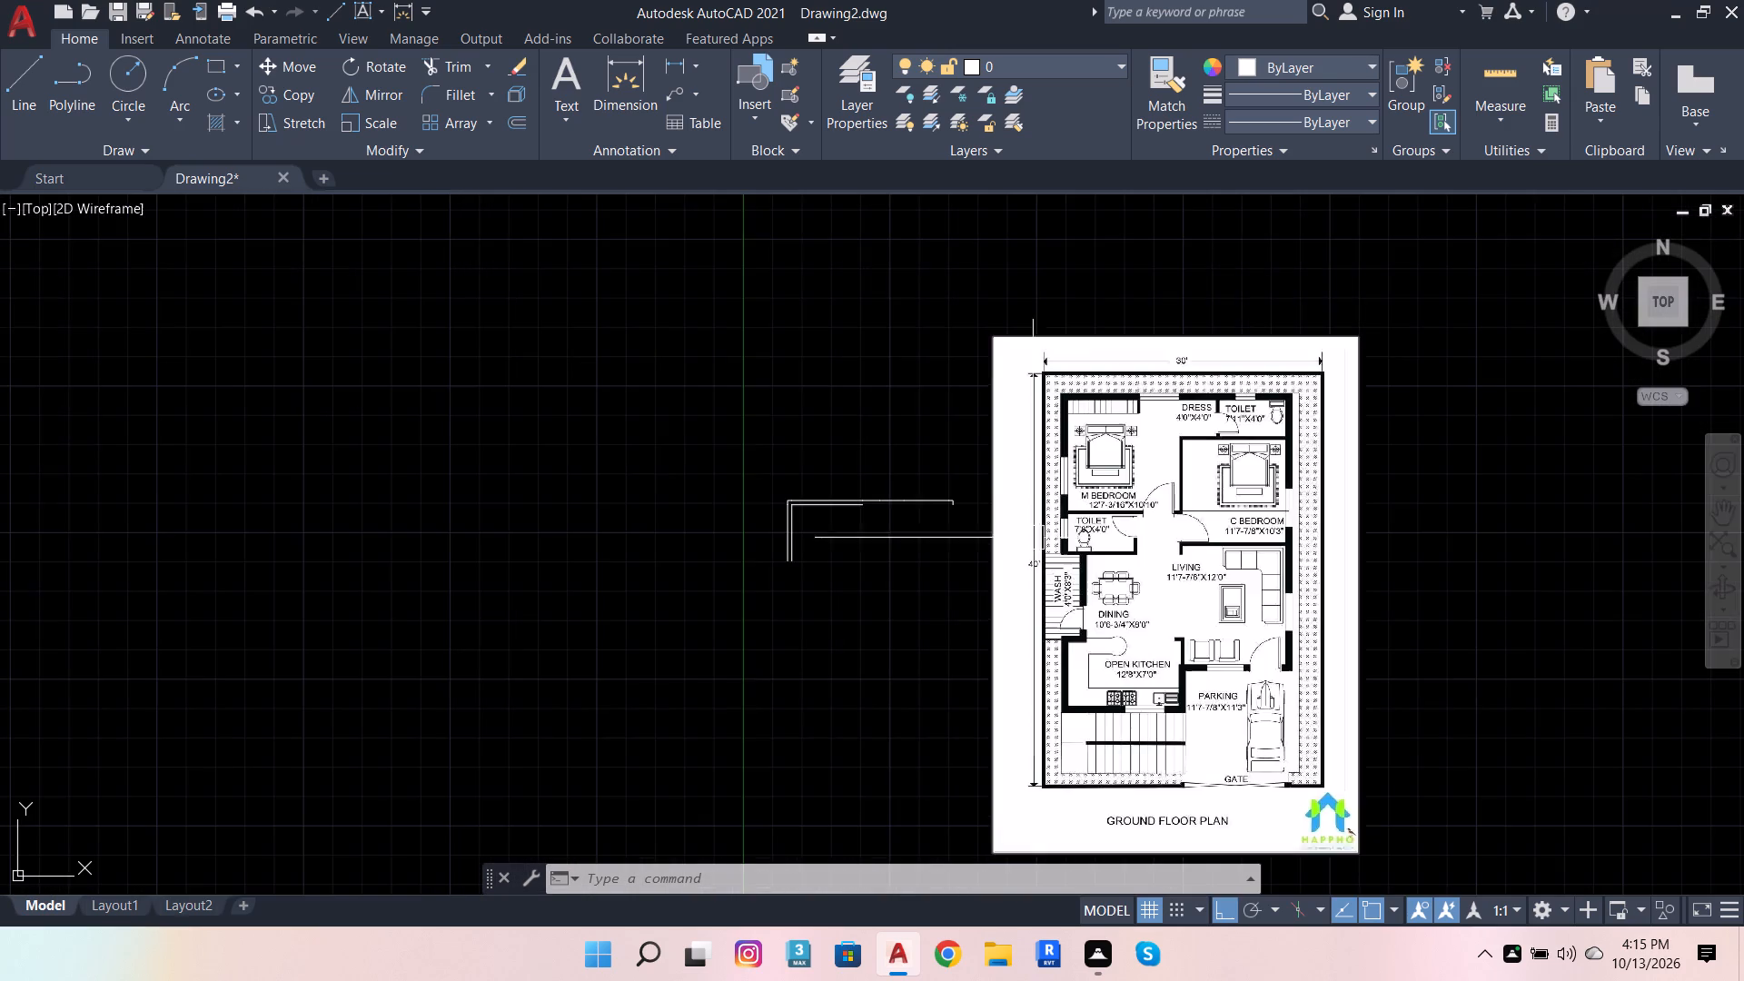
scroll(1244, 456, up, 1)
scroll(1113, 402, up, 1)
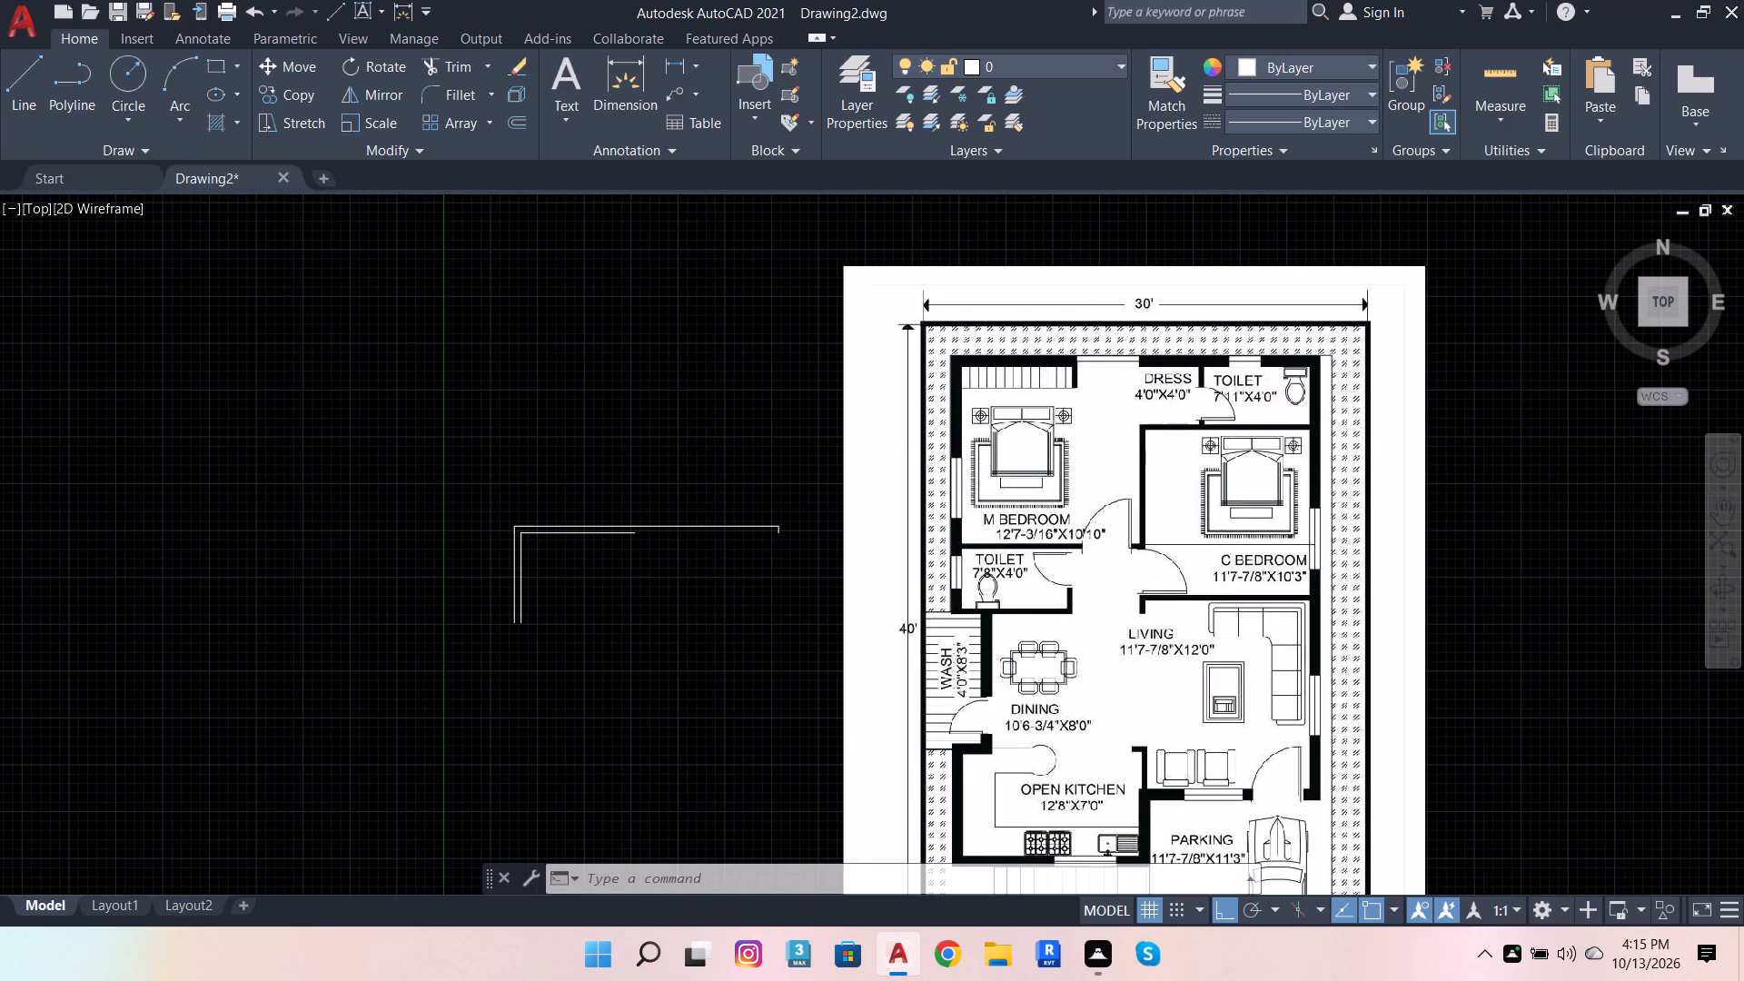
scroll(1034, 329, down, 1)
scroll(462, 597, up, 1)
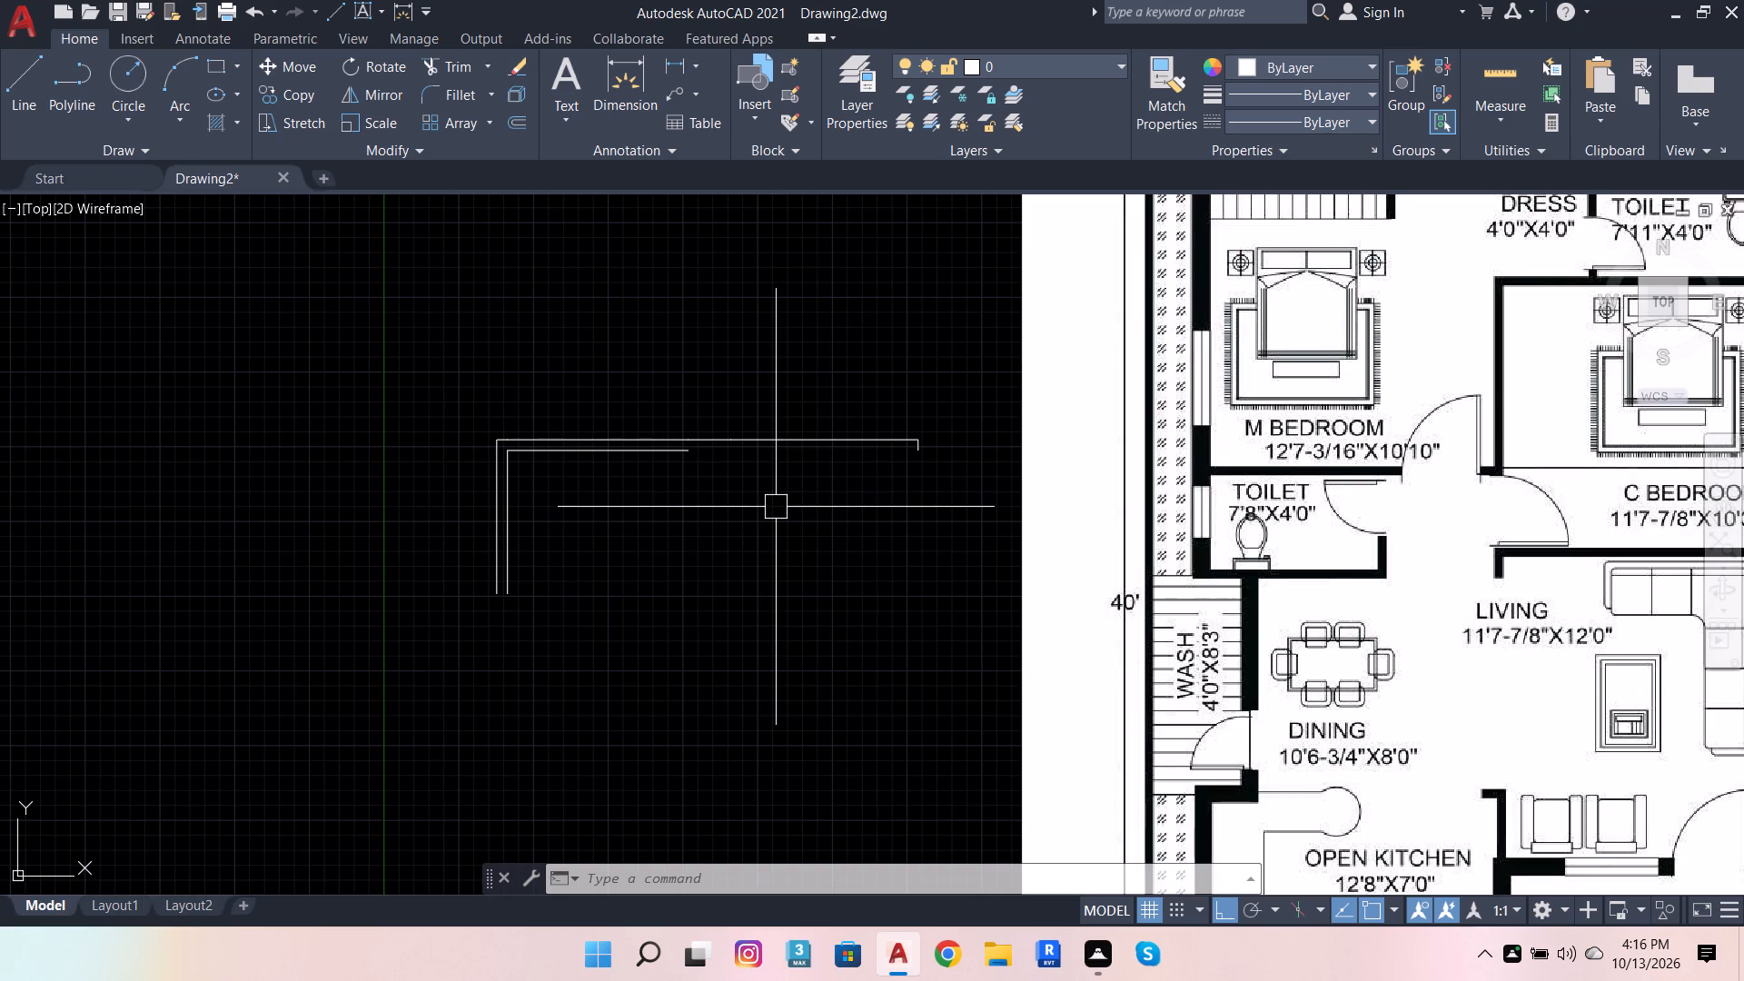
scroll(748, 511, down, 1)
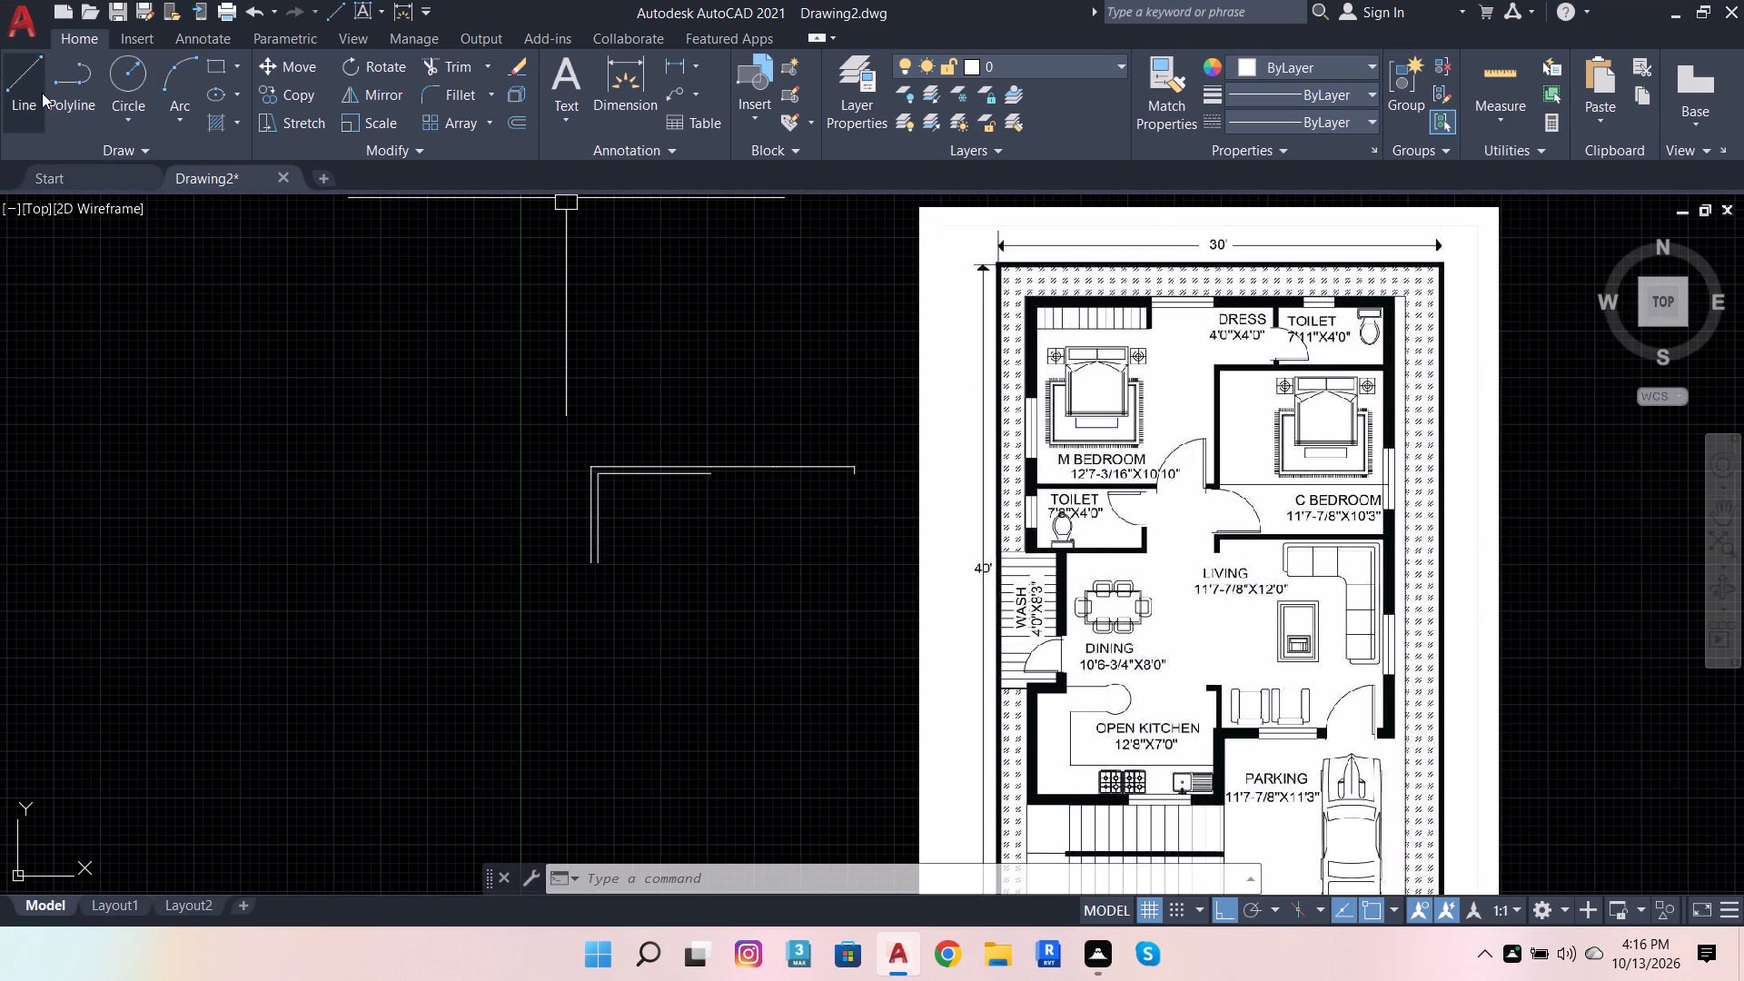
click(30, 81)
scroll(874, 481, up, 2)
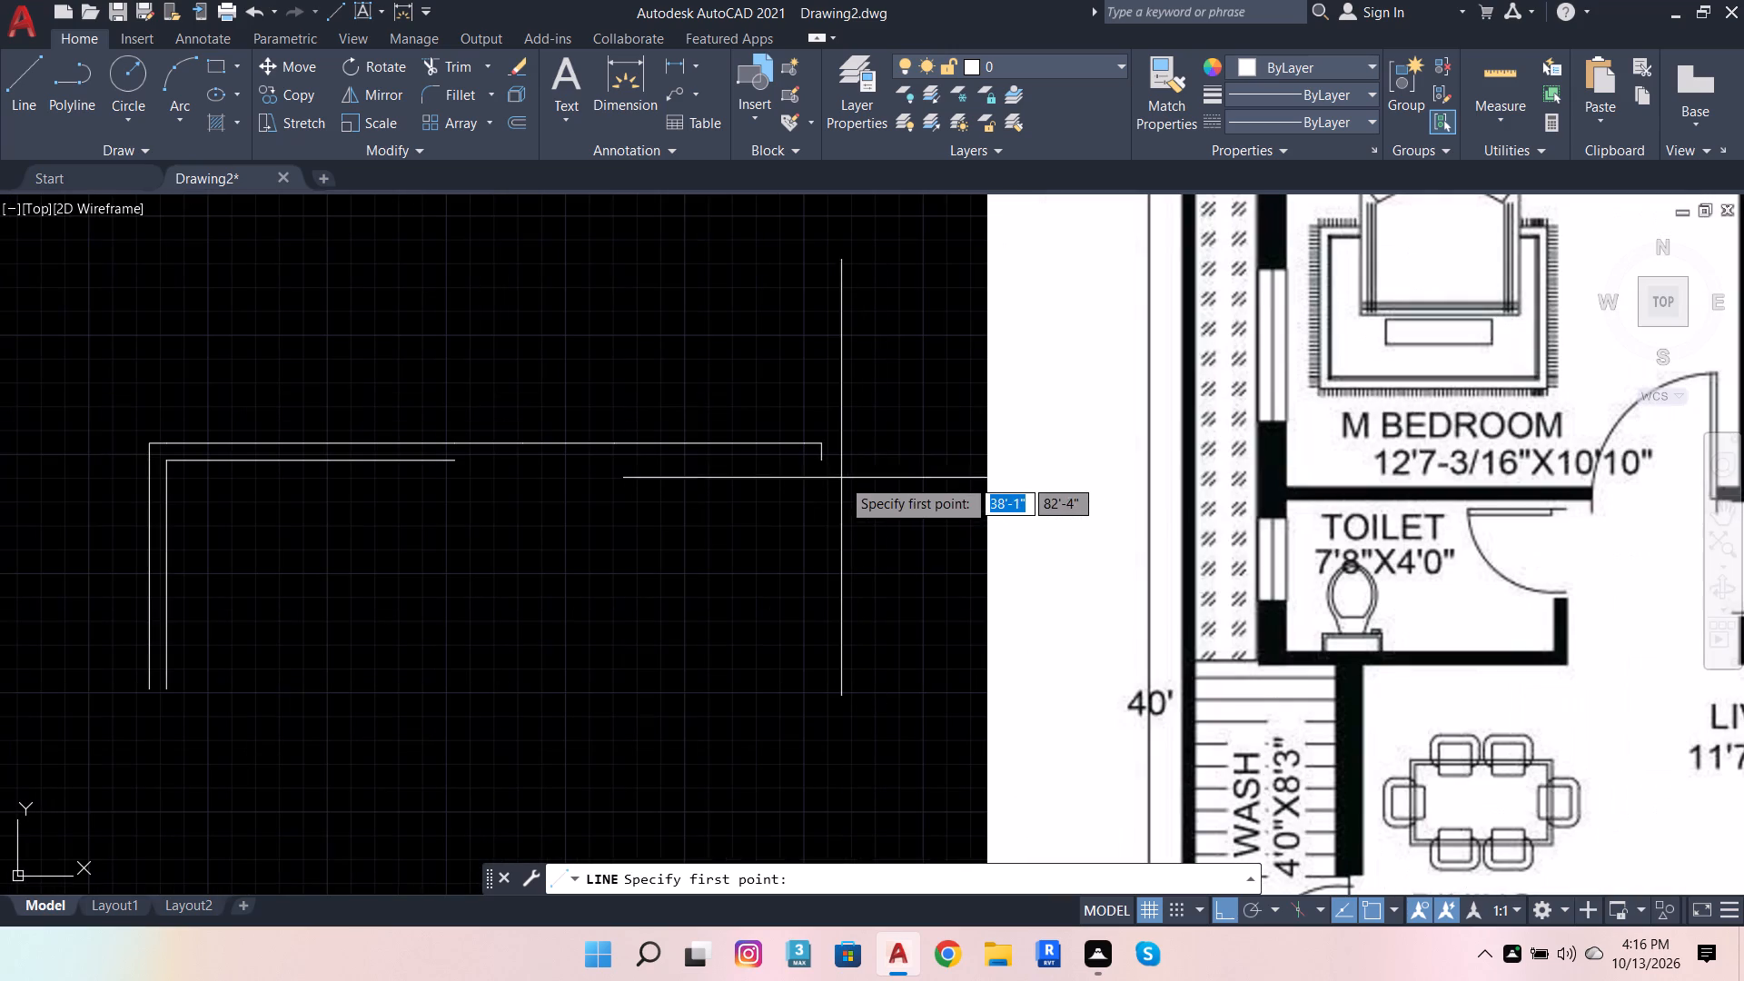
click(802, 443)
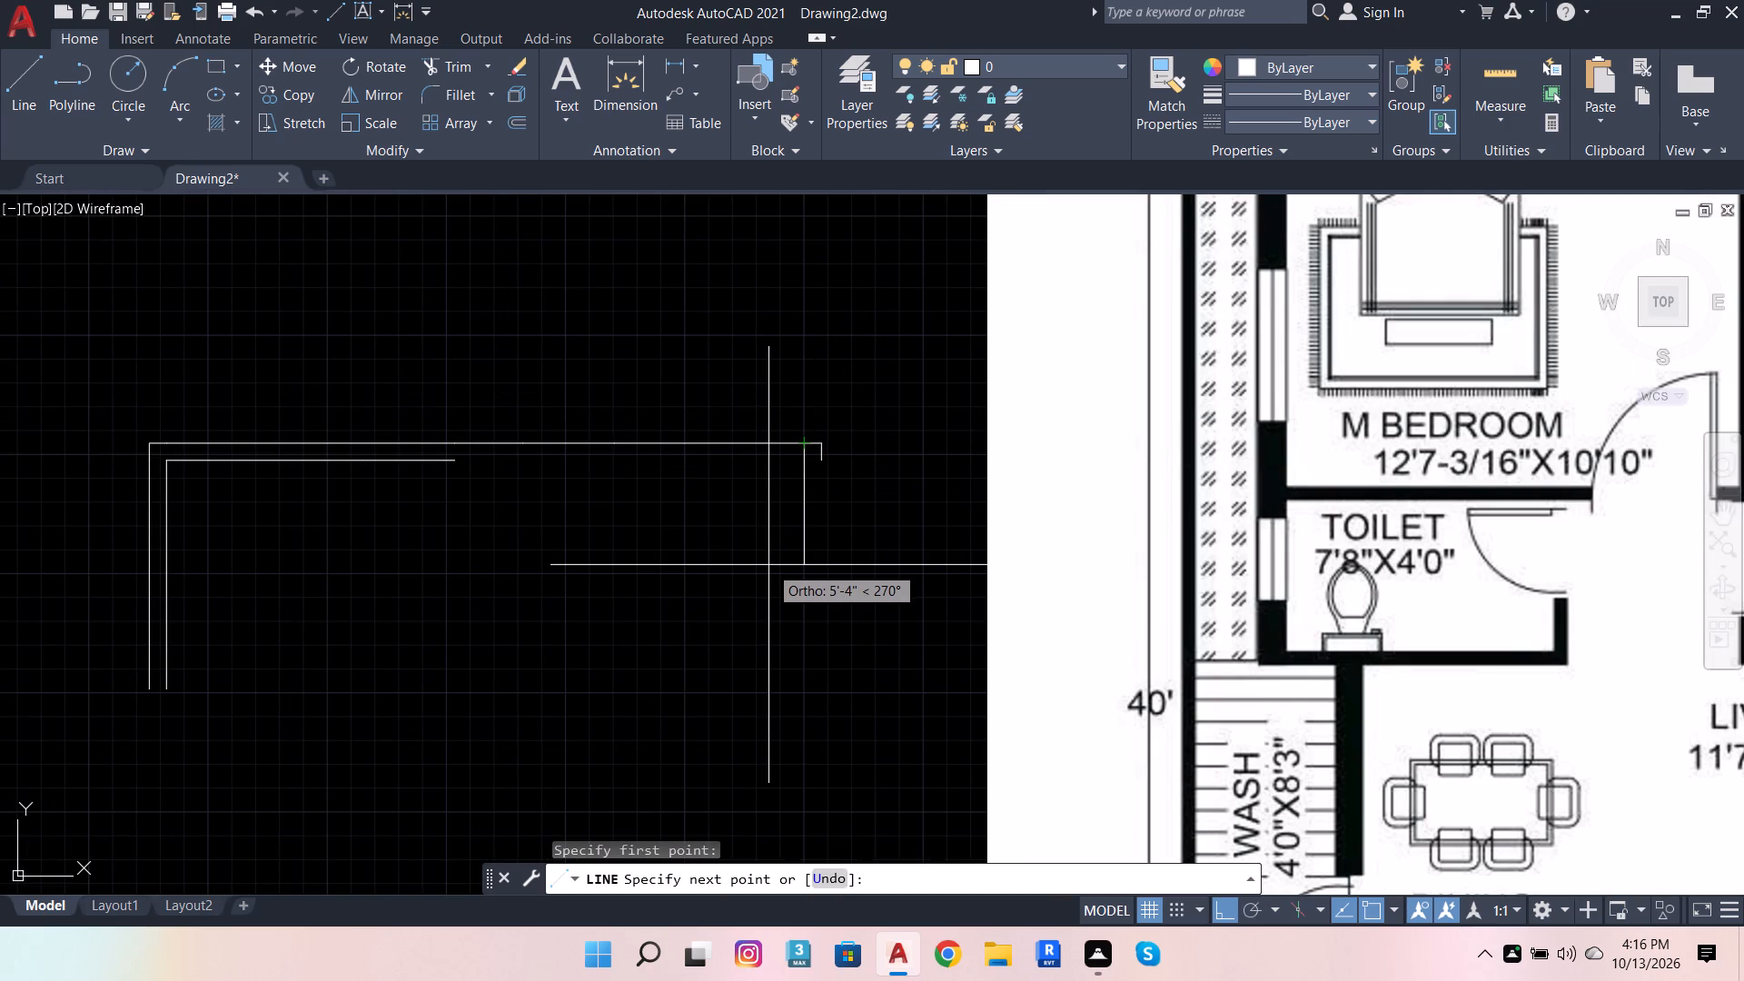
key(9)
key(Return)
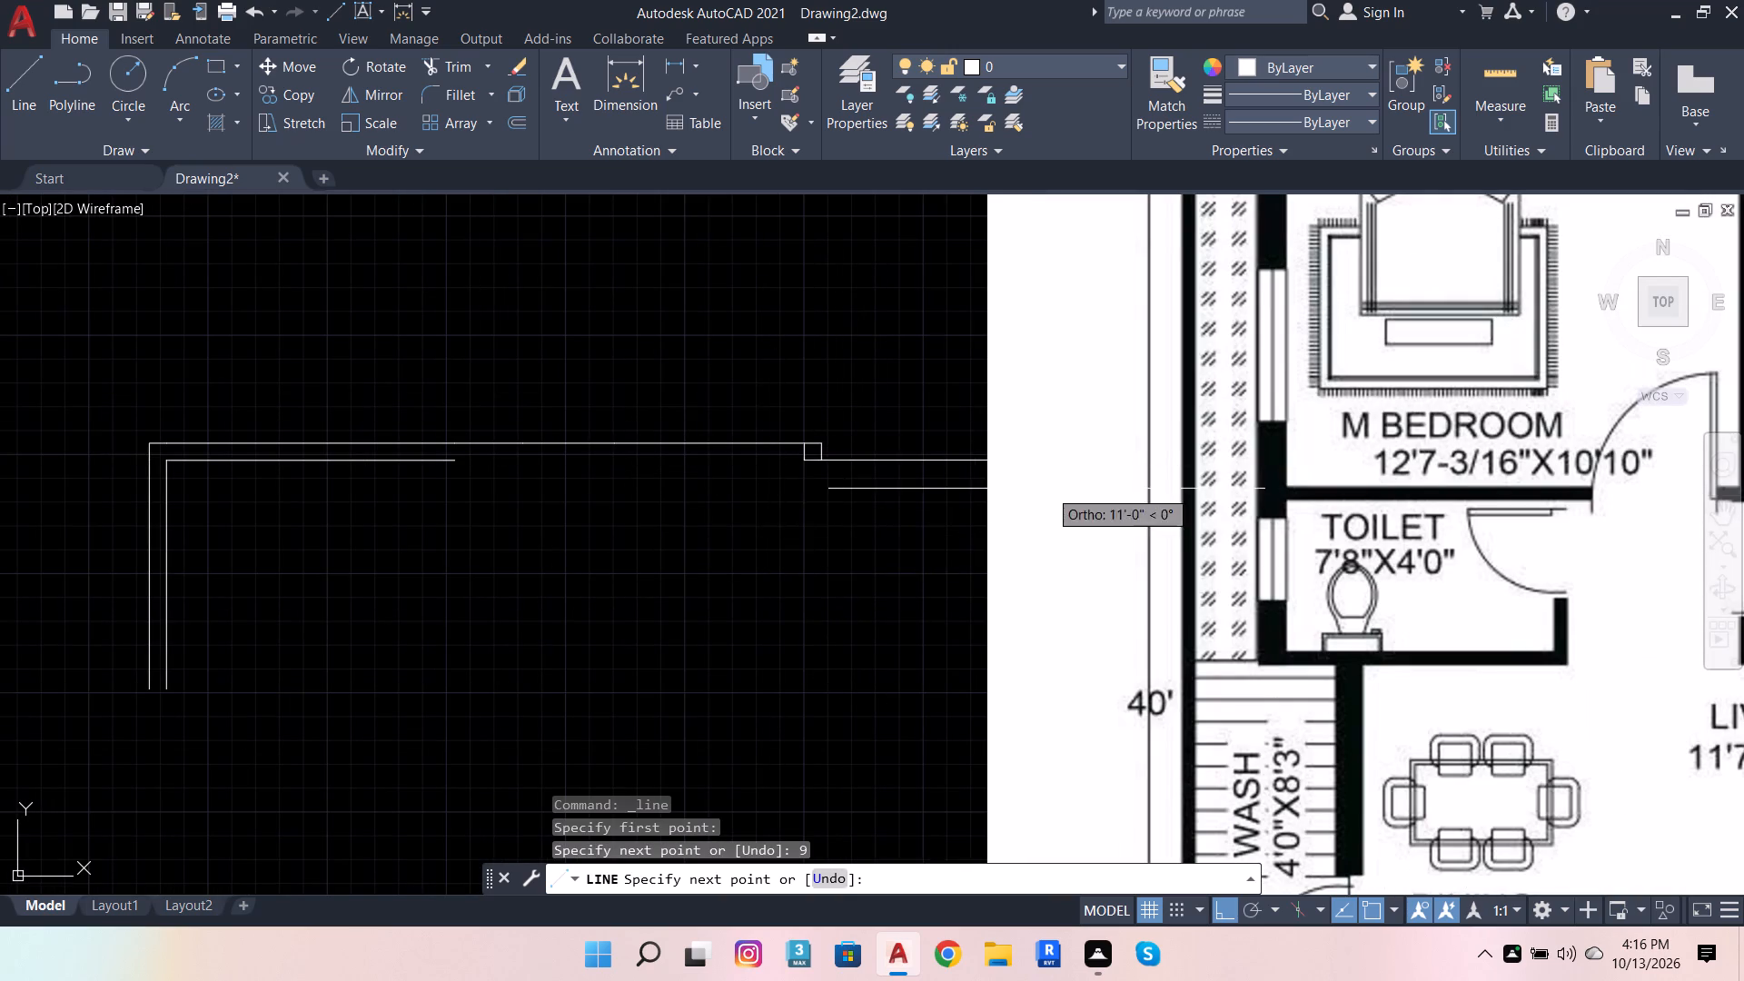
text(4')
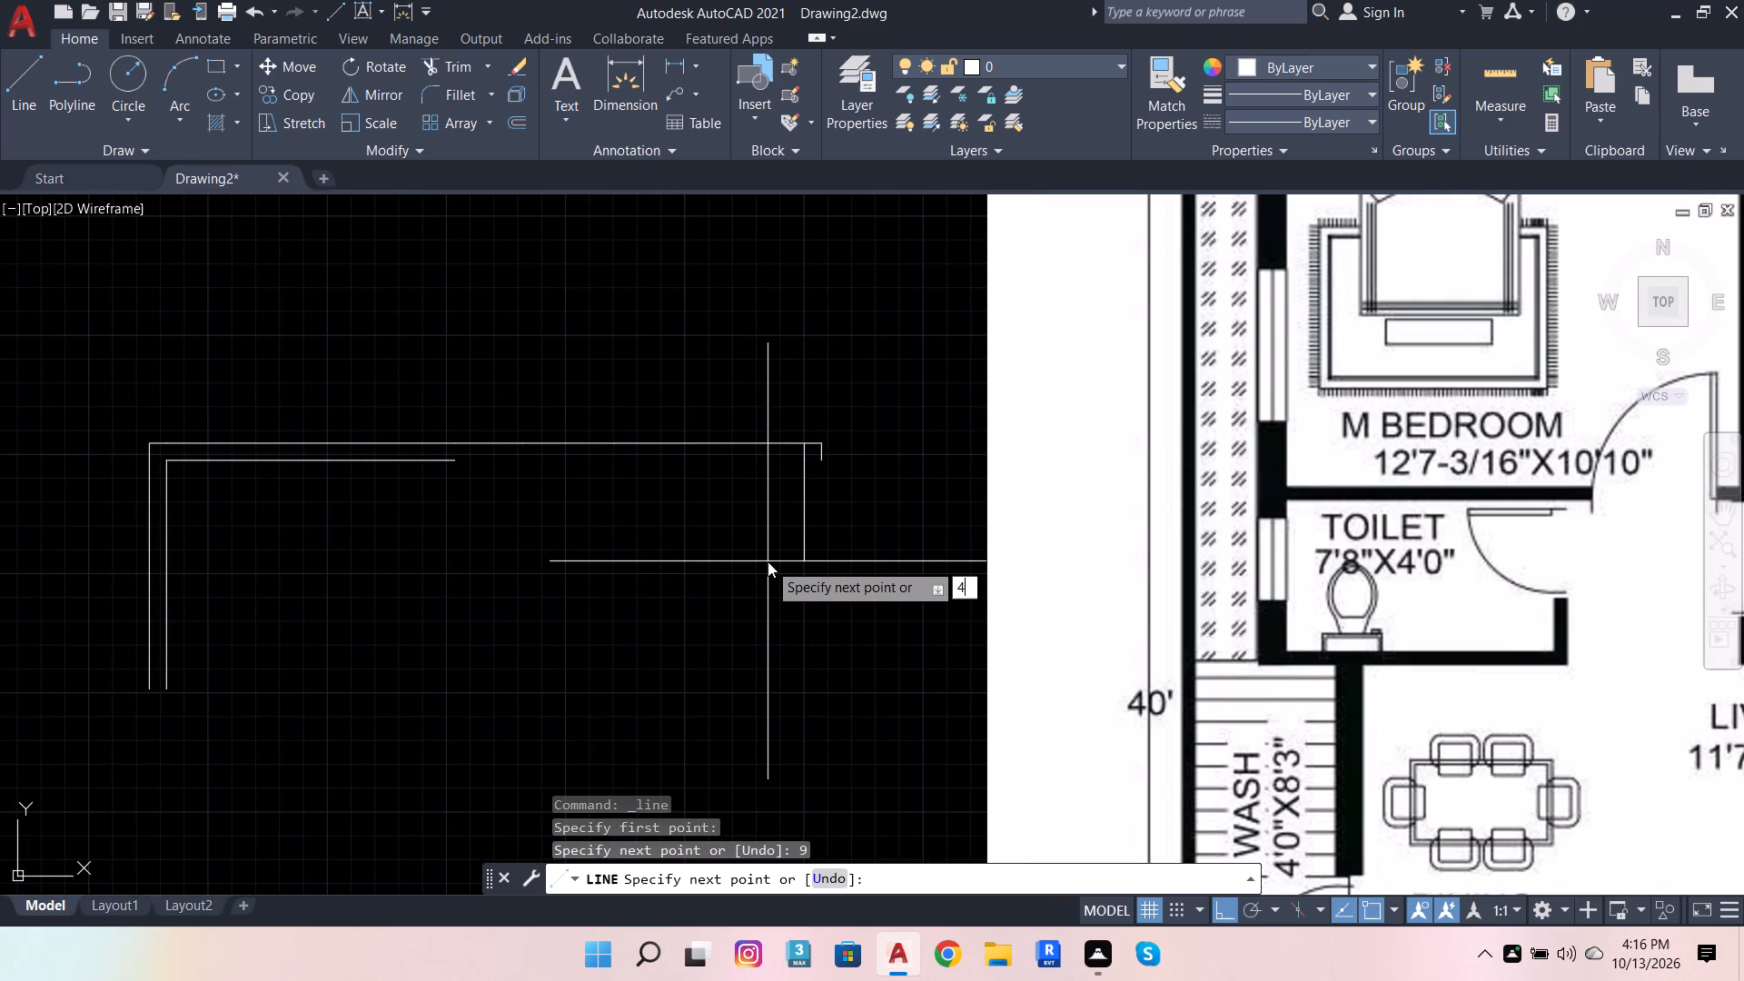
key(Return)
Continue the vertical line downward by 4.5" and 11'7", and end the line.
scroll(800, 573, down, 1)
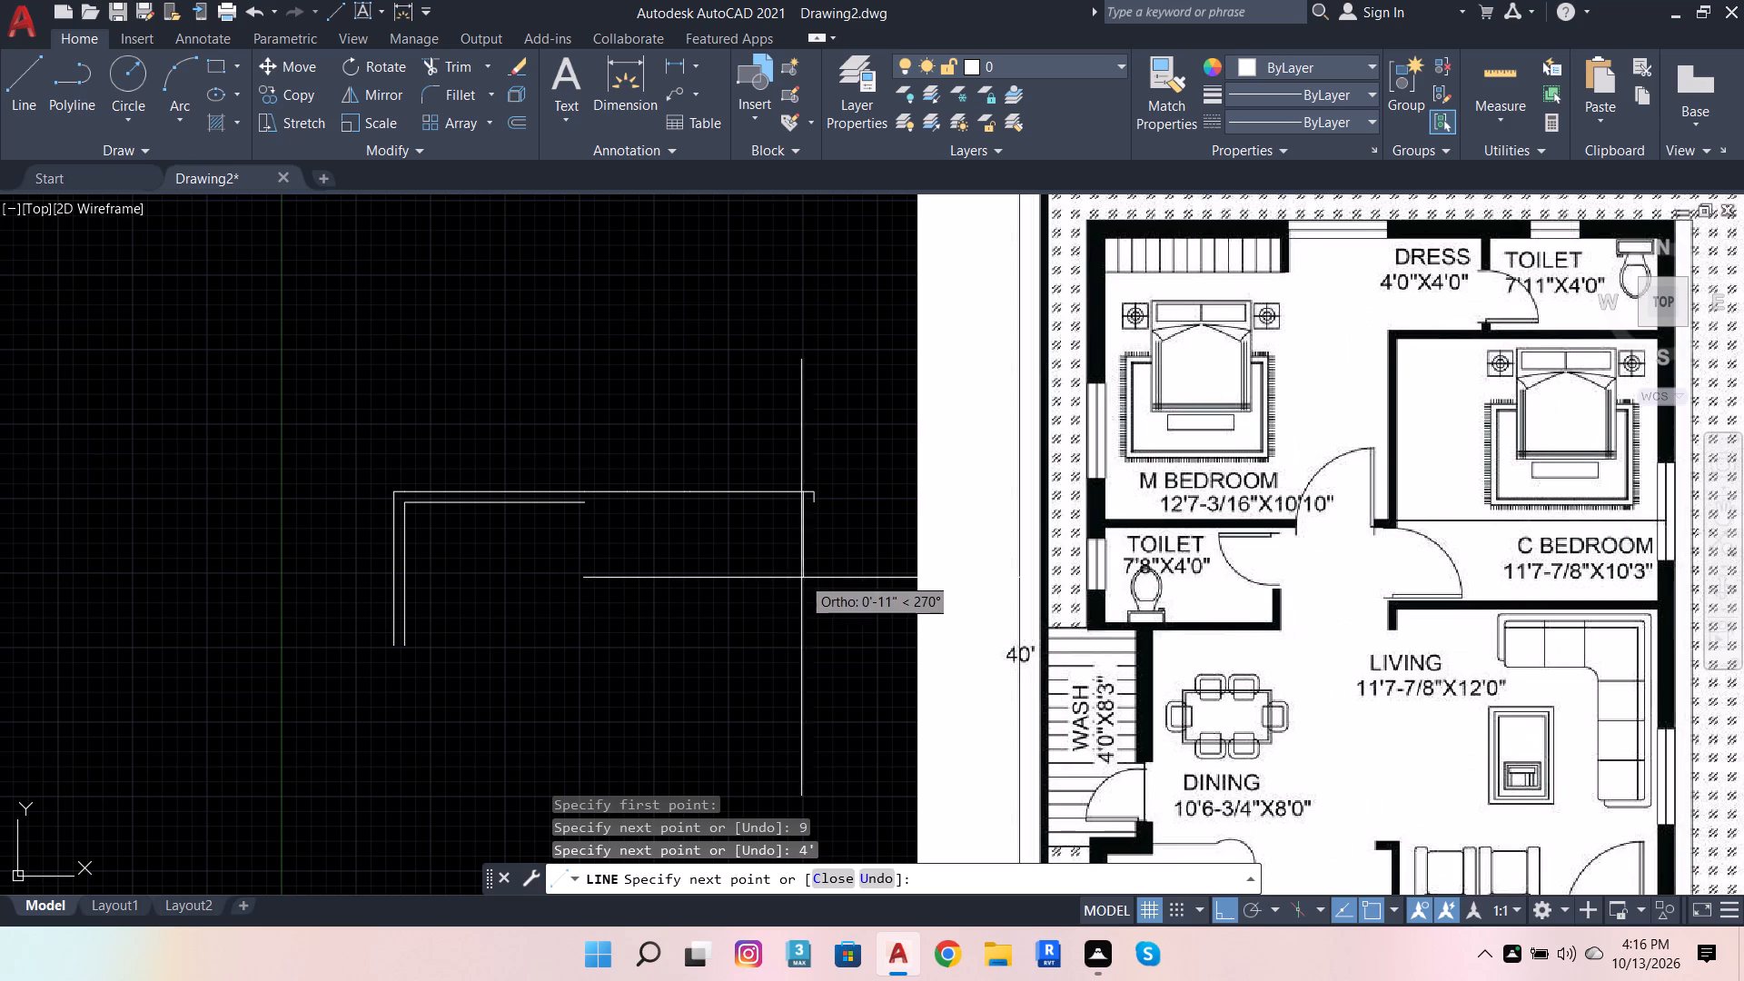
text(4.5)
key(Return)
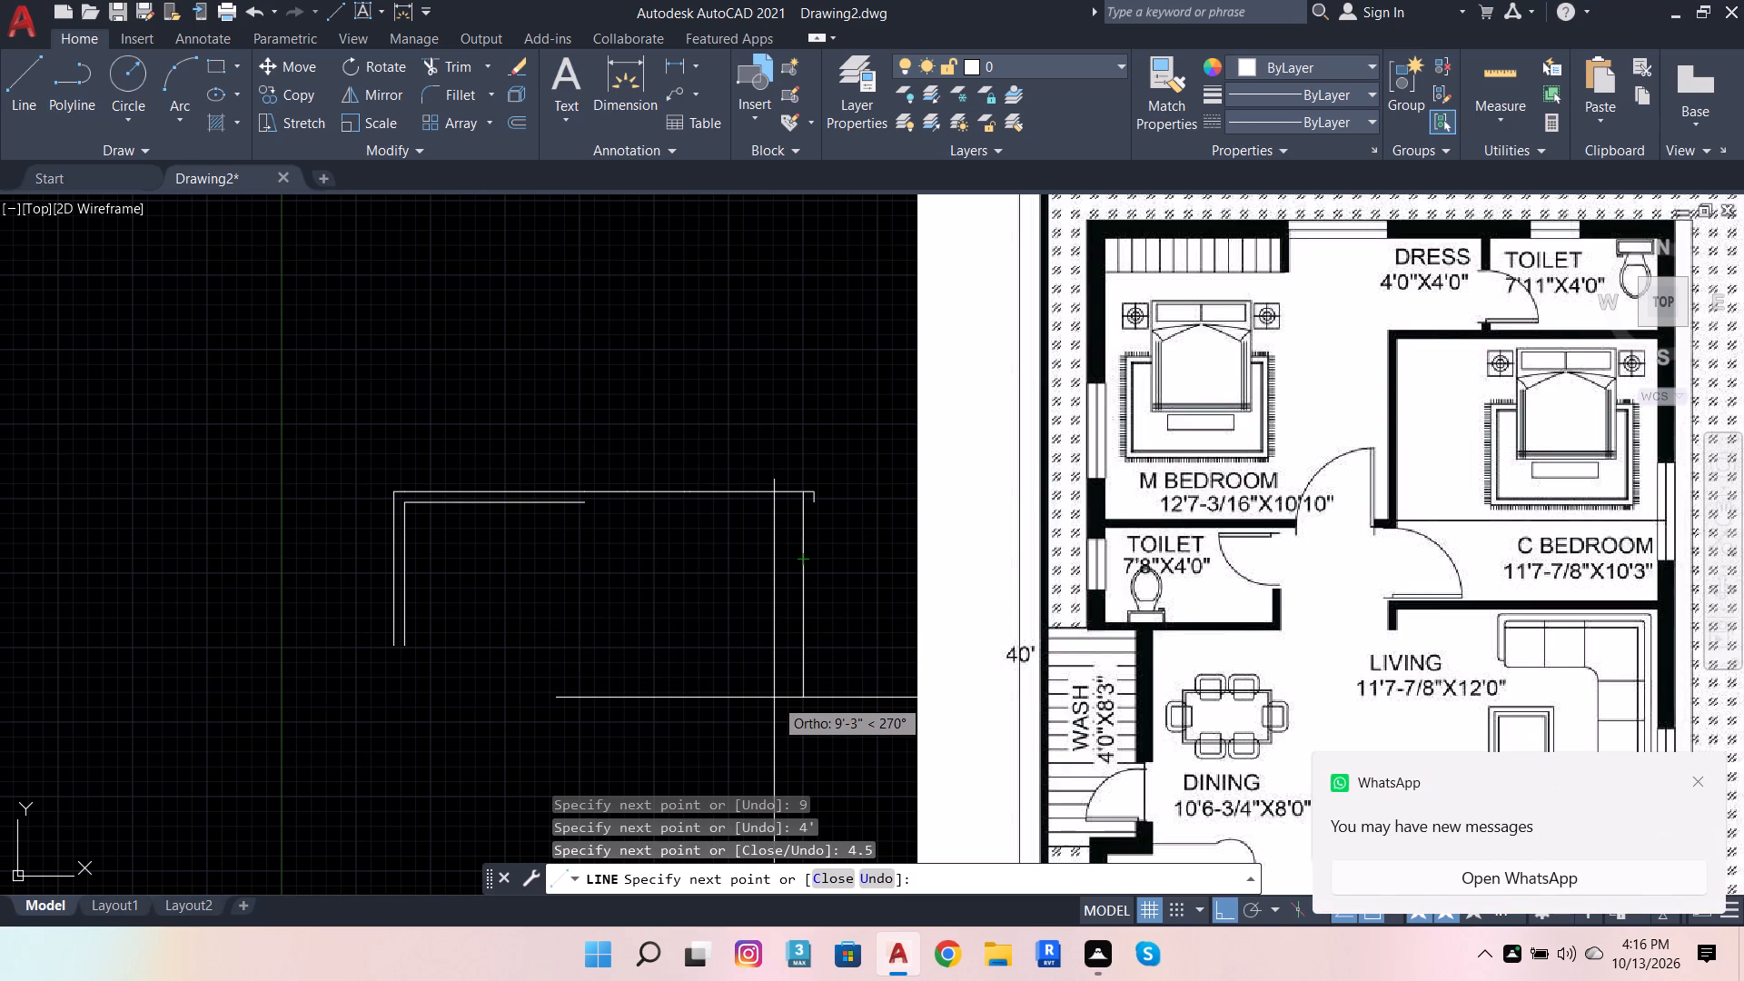
text(11)
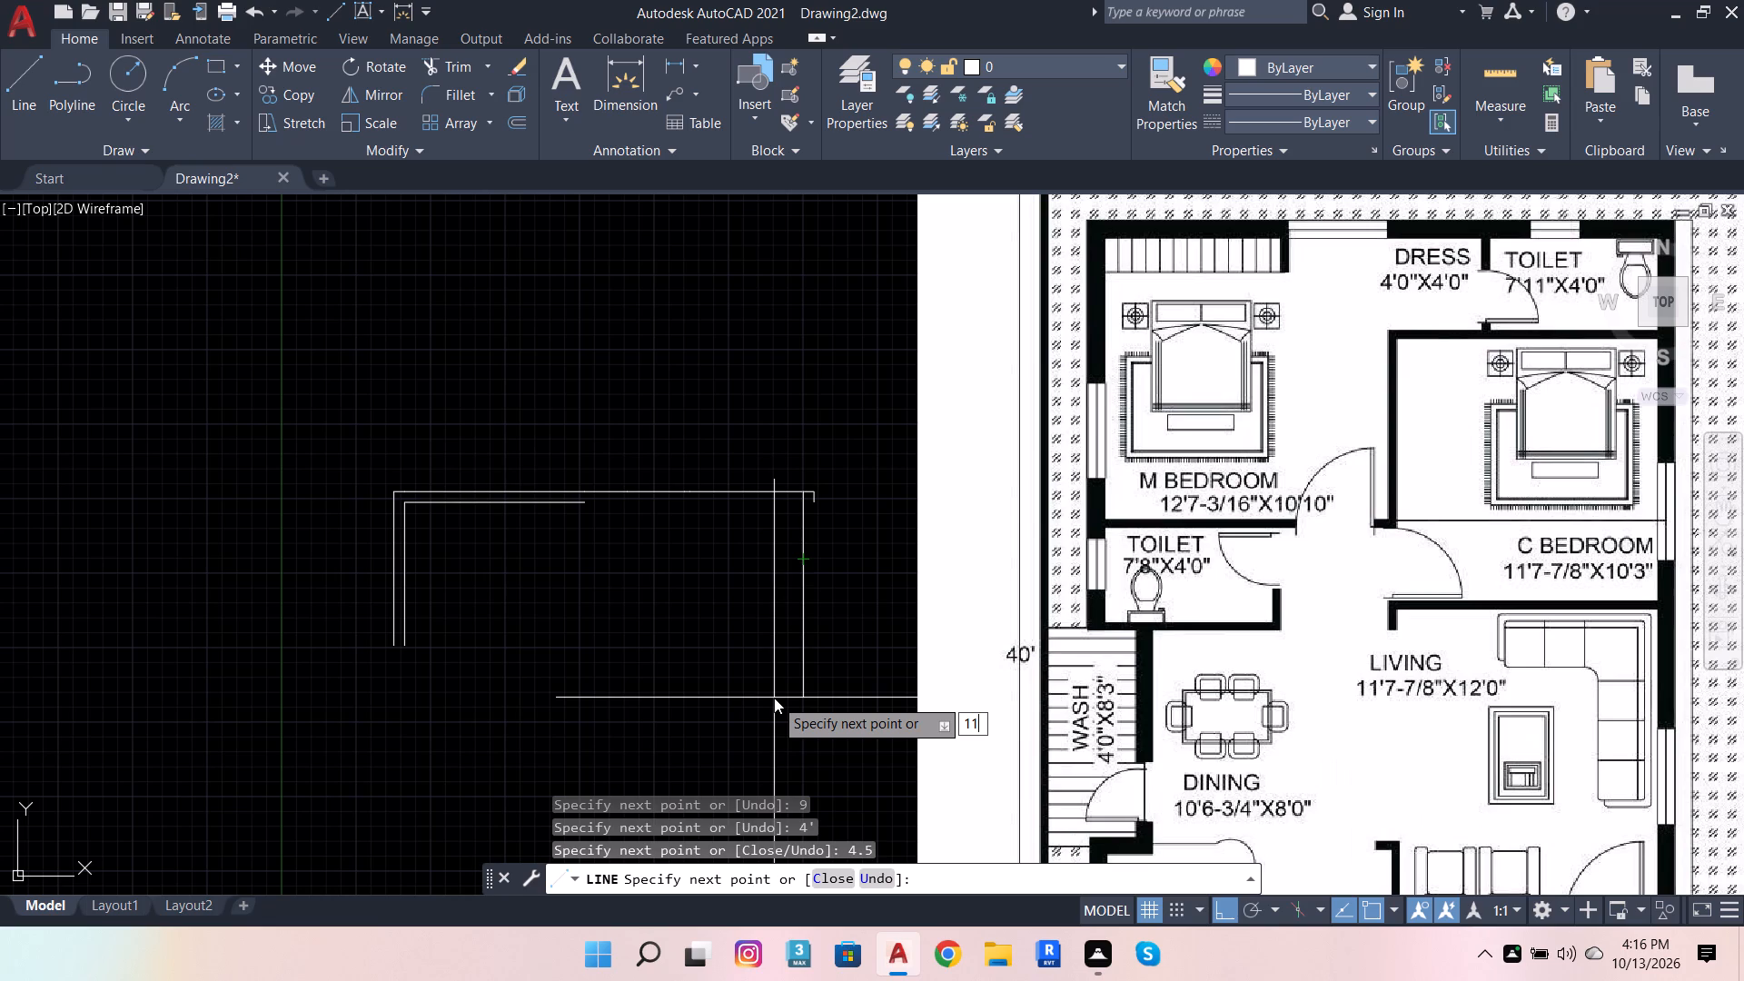
text(11)
key(apostrophe)
key(BackSpace)
key(BackSpace)
key(BackSpace)
key(apostrophe)
key(7)
key(Return)
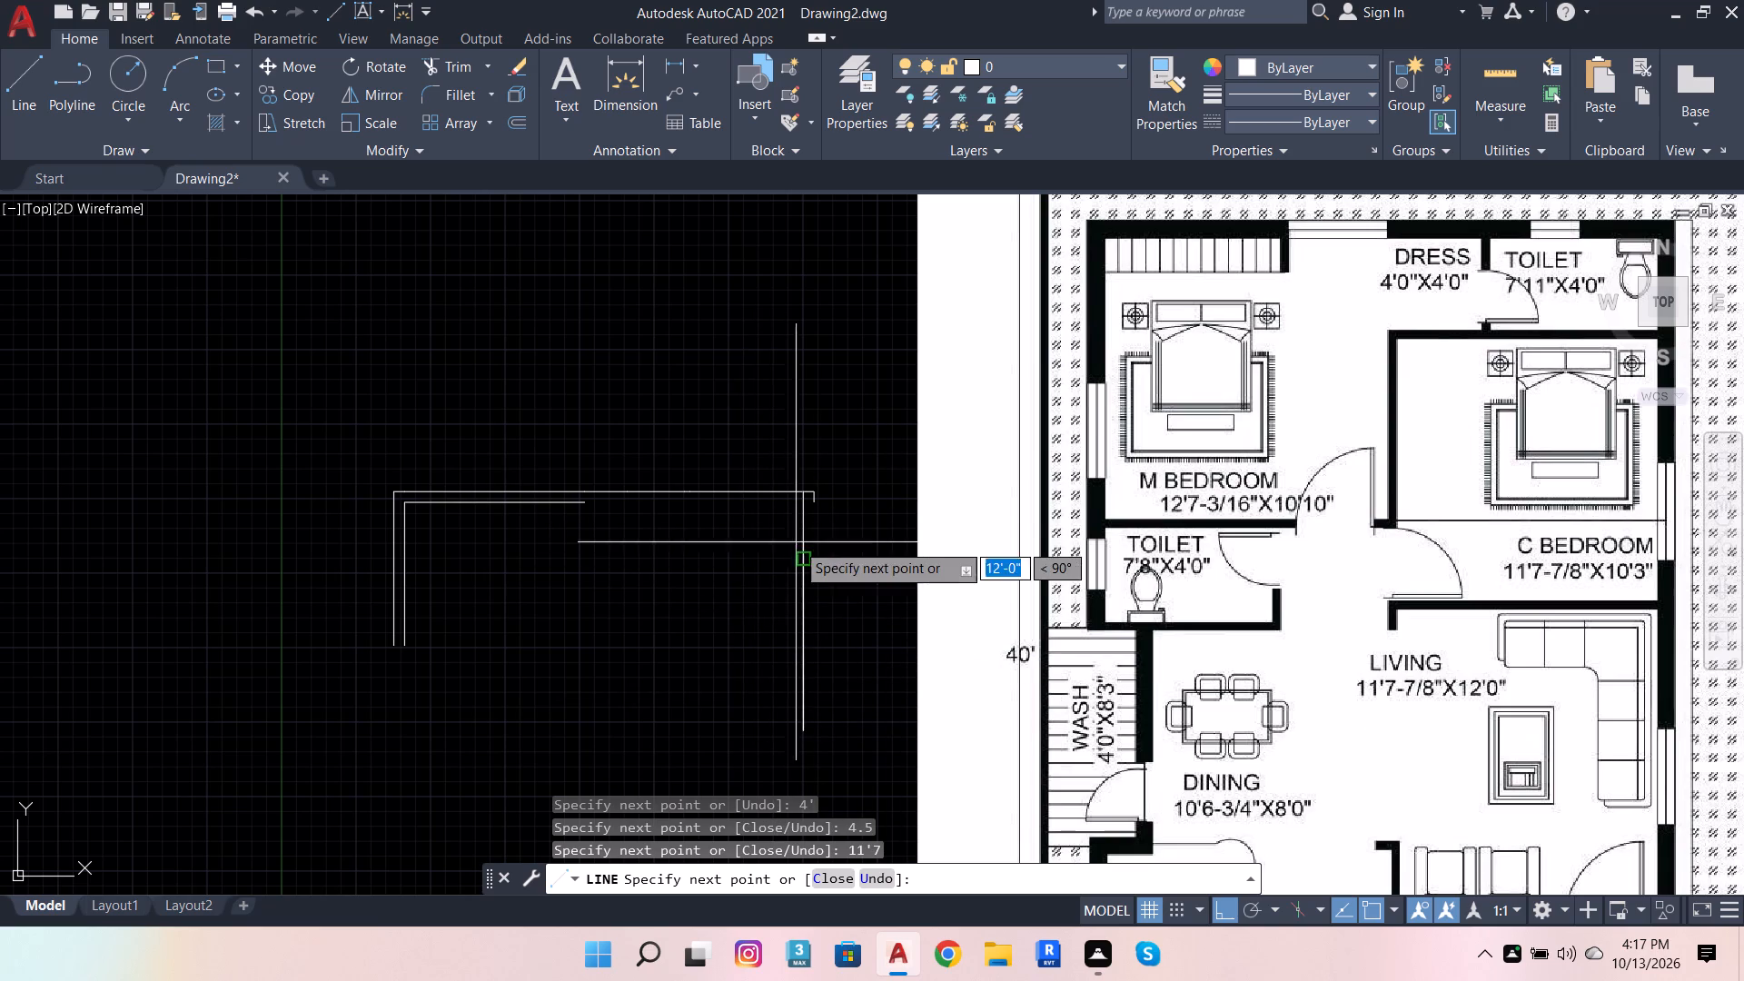
scroll(840, 559, down, 2)
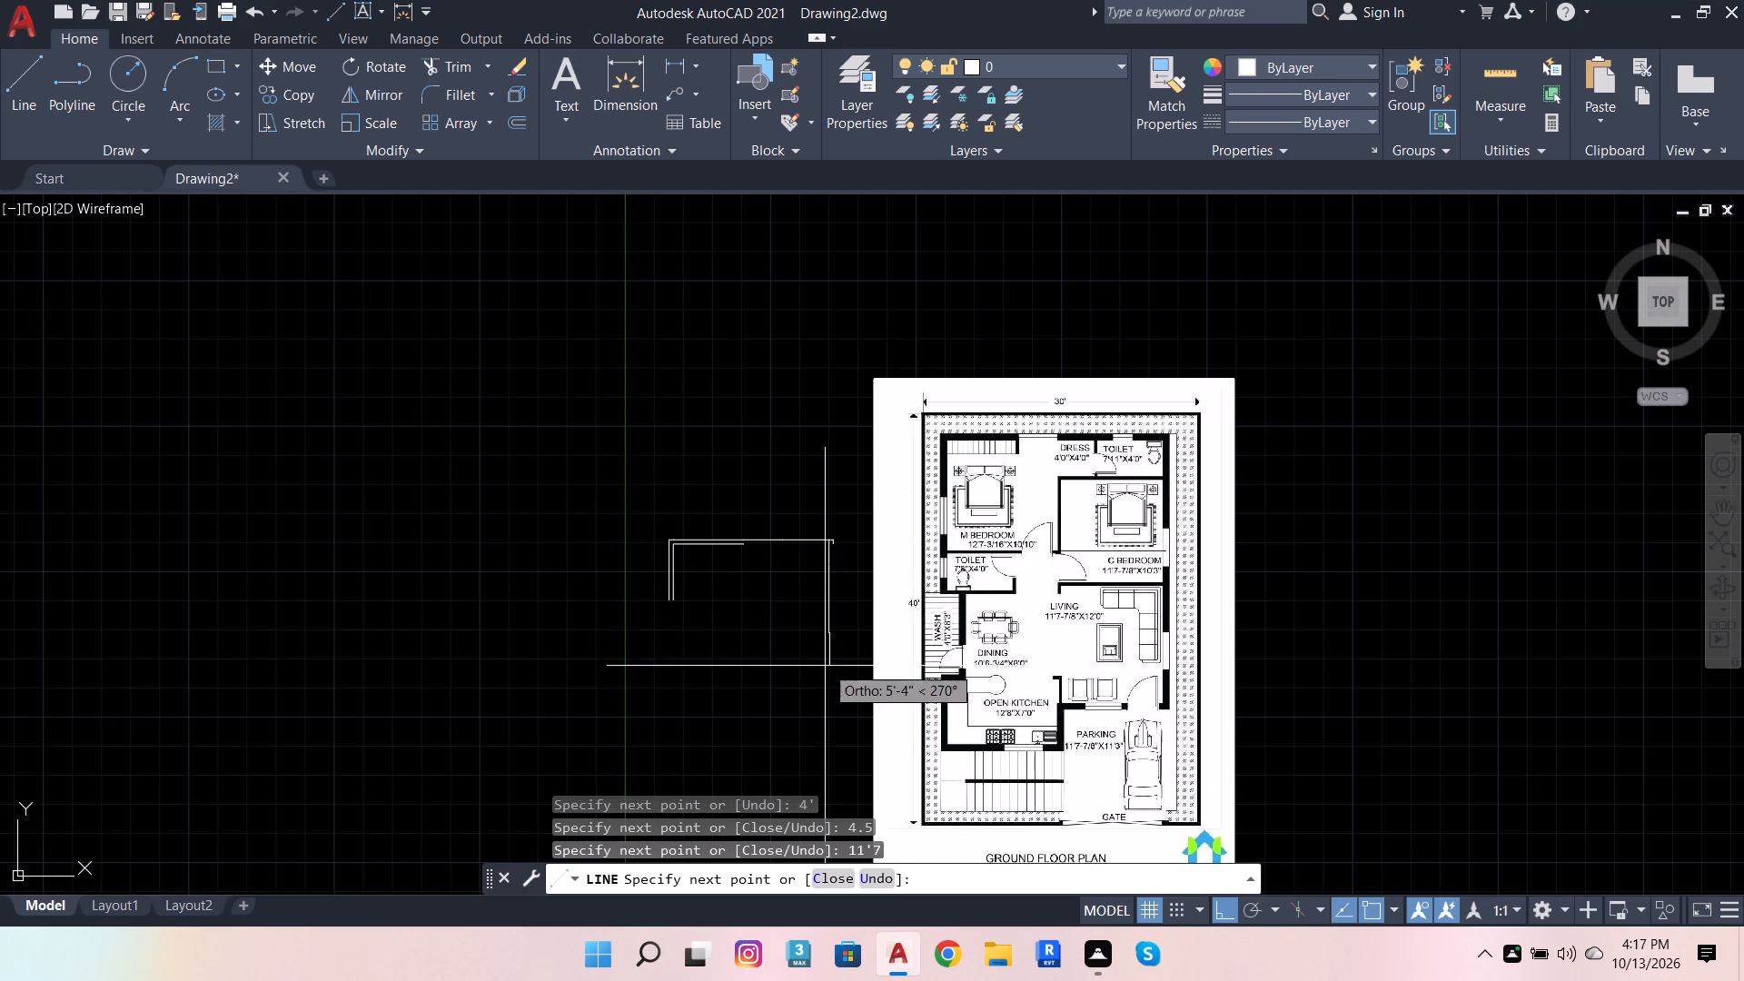
scroll(831, 708, up, 1)
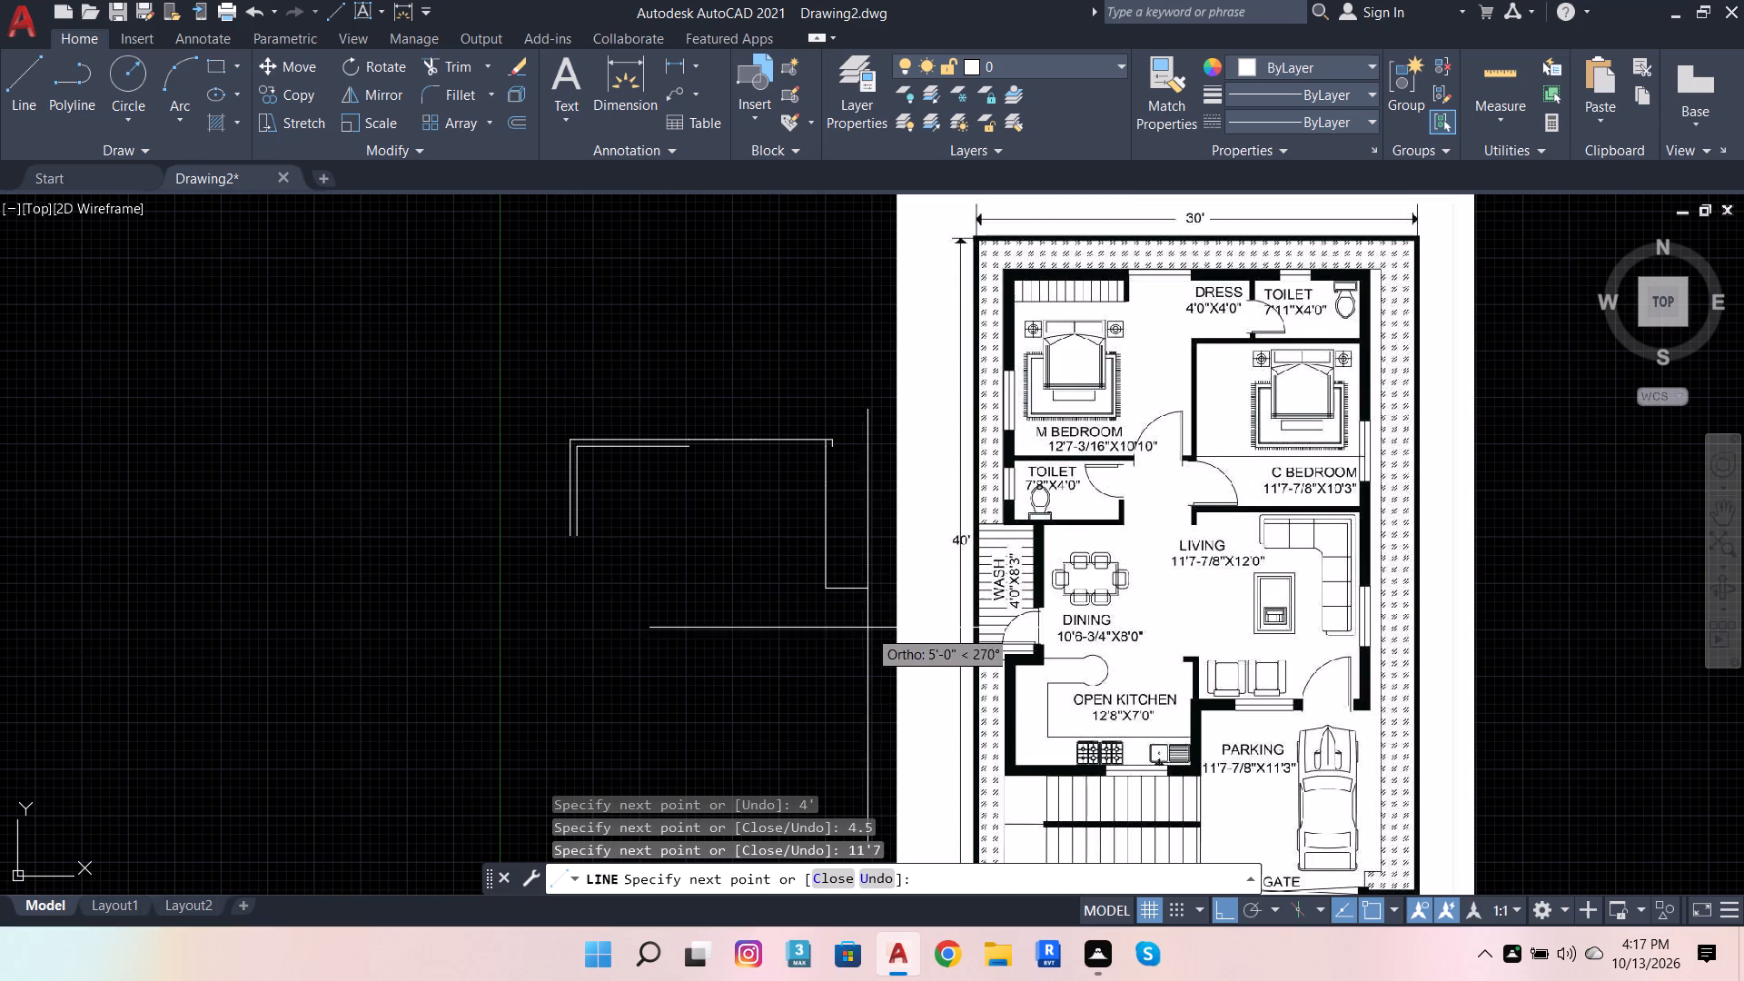
key(space)
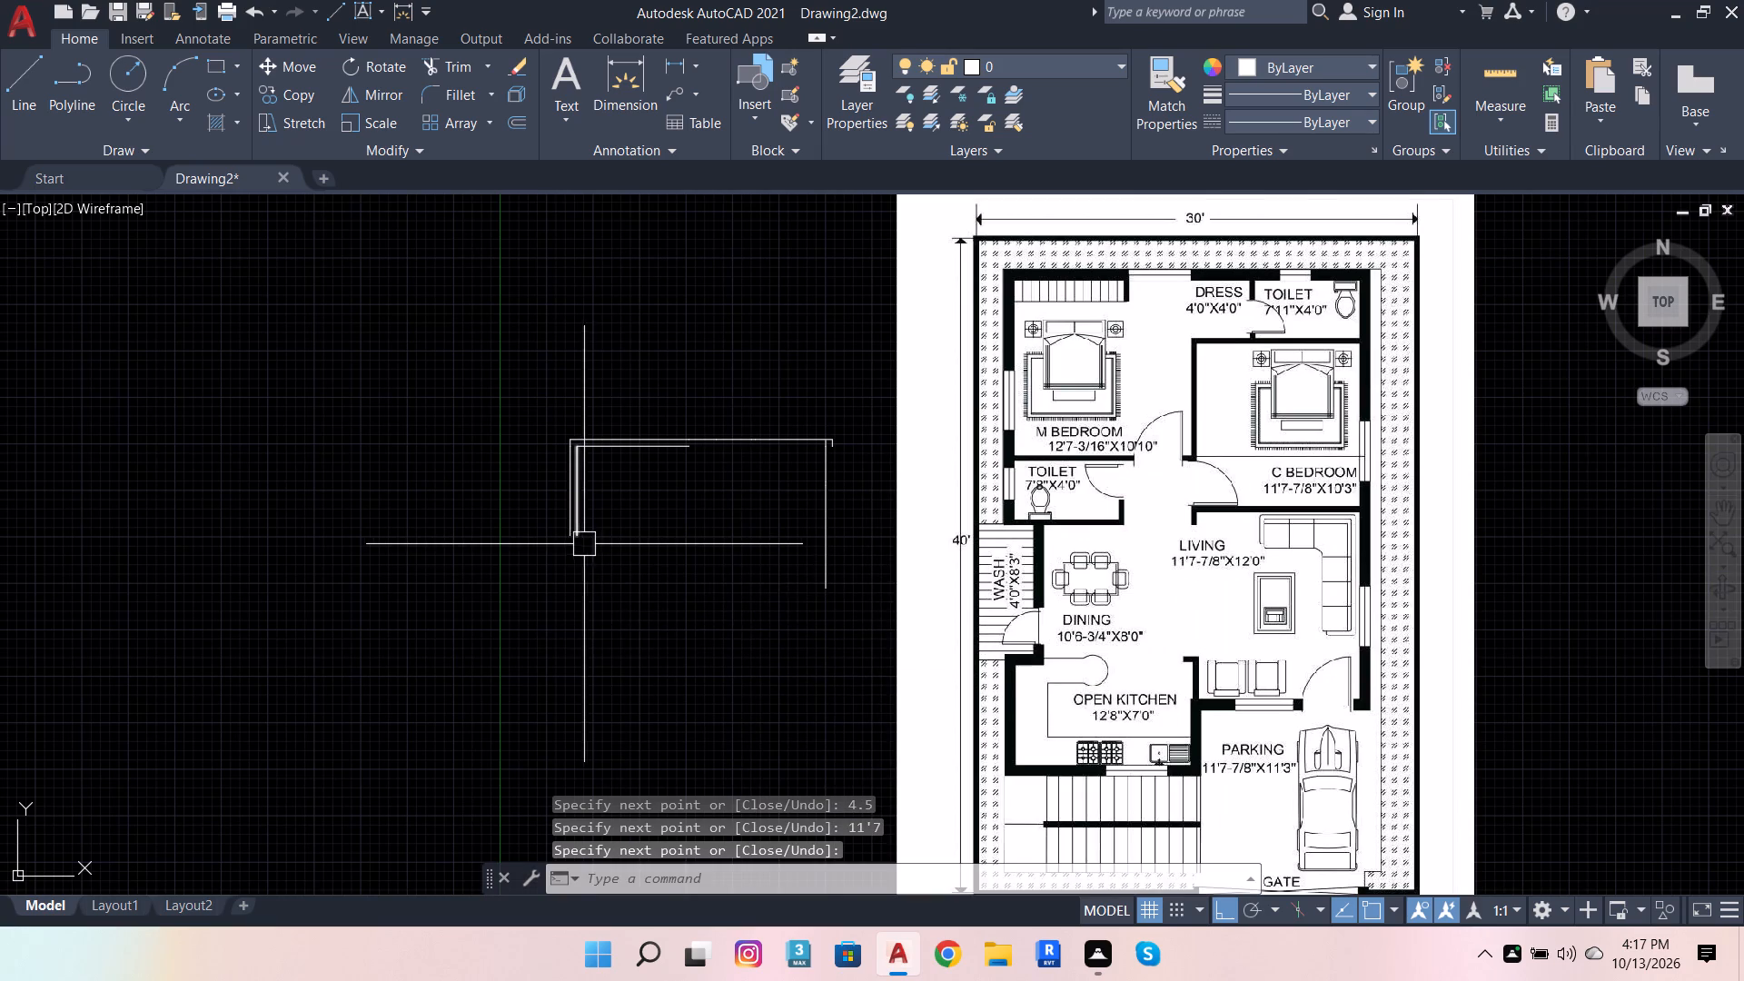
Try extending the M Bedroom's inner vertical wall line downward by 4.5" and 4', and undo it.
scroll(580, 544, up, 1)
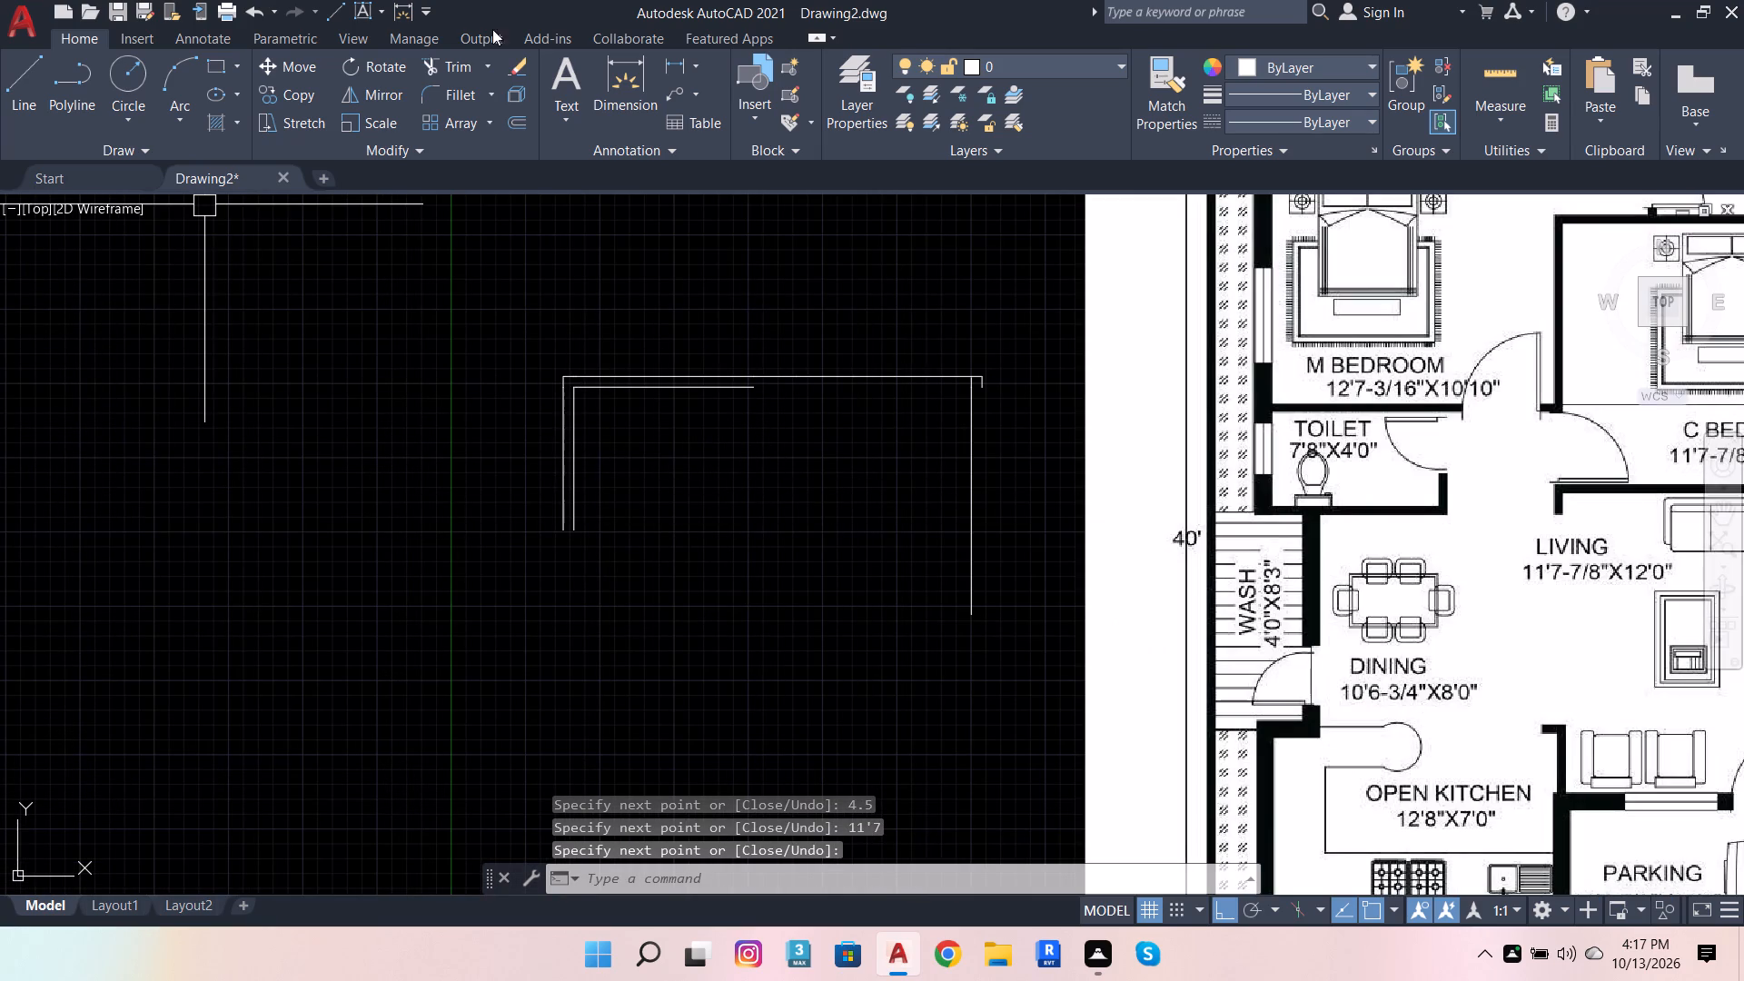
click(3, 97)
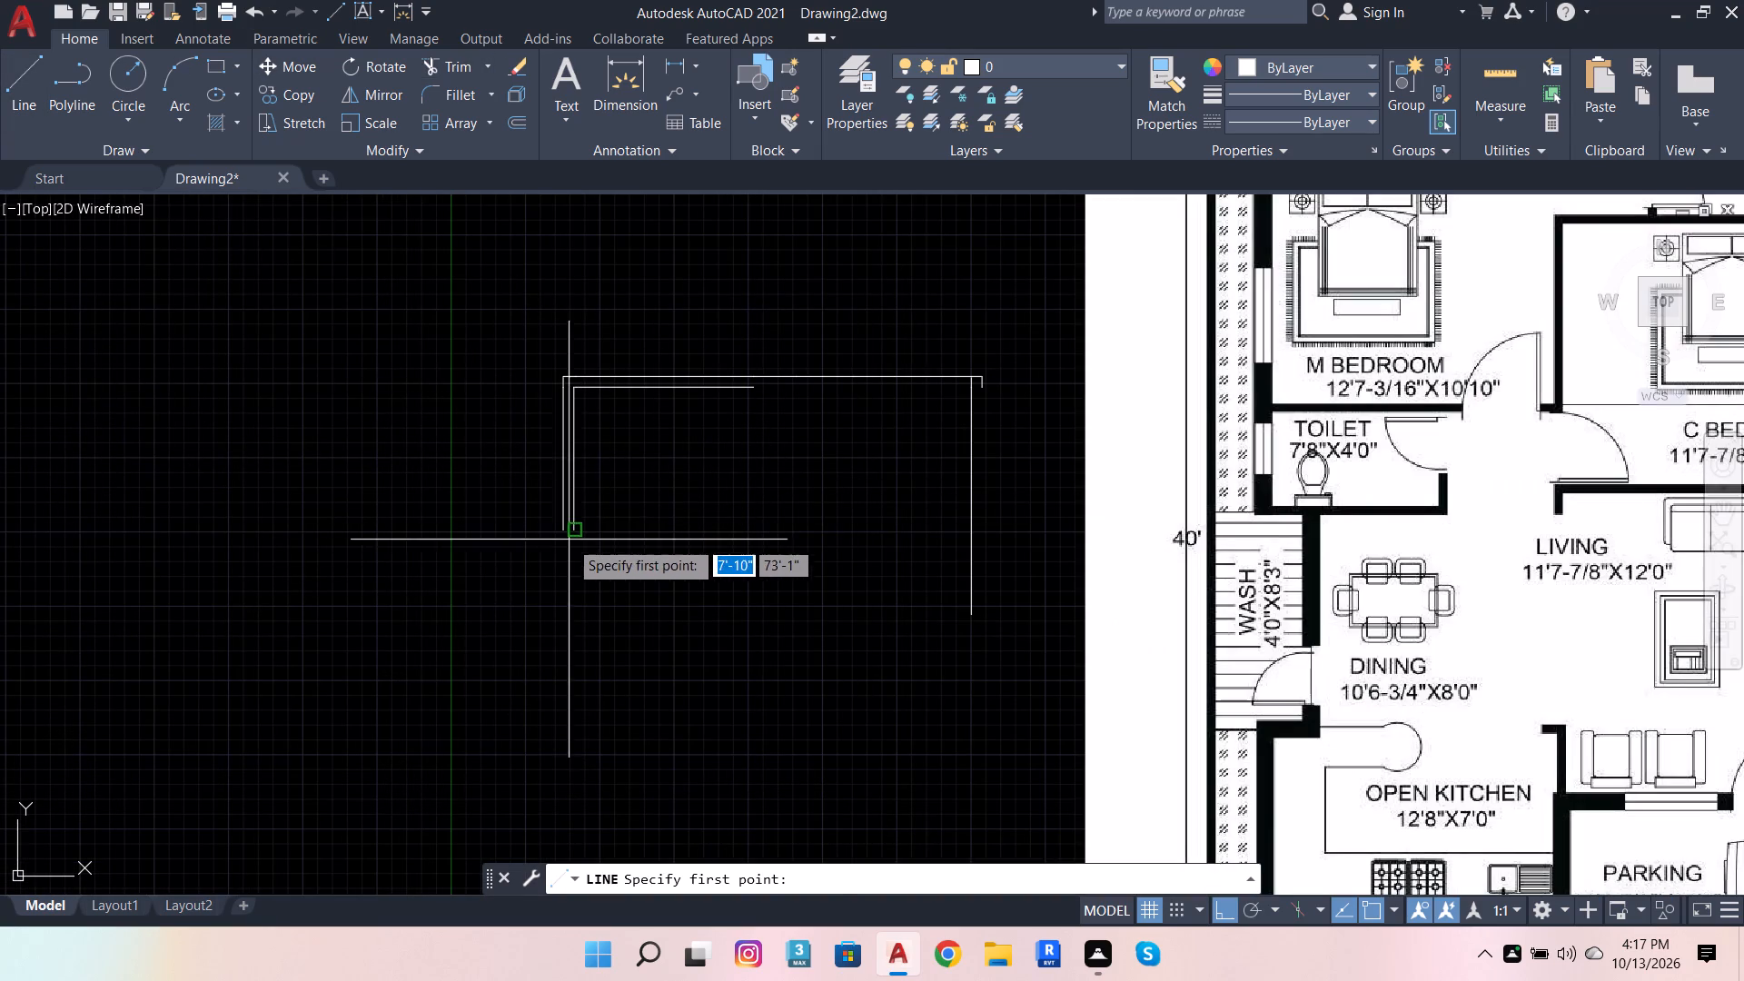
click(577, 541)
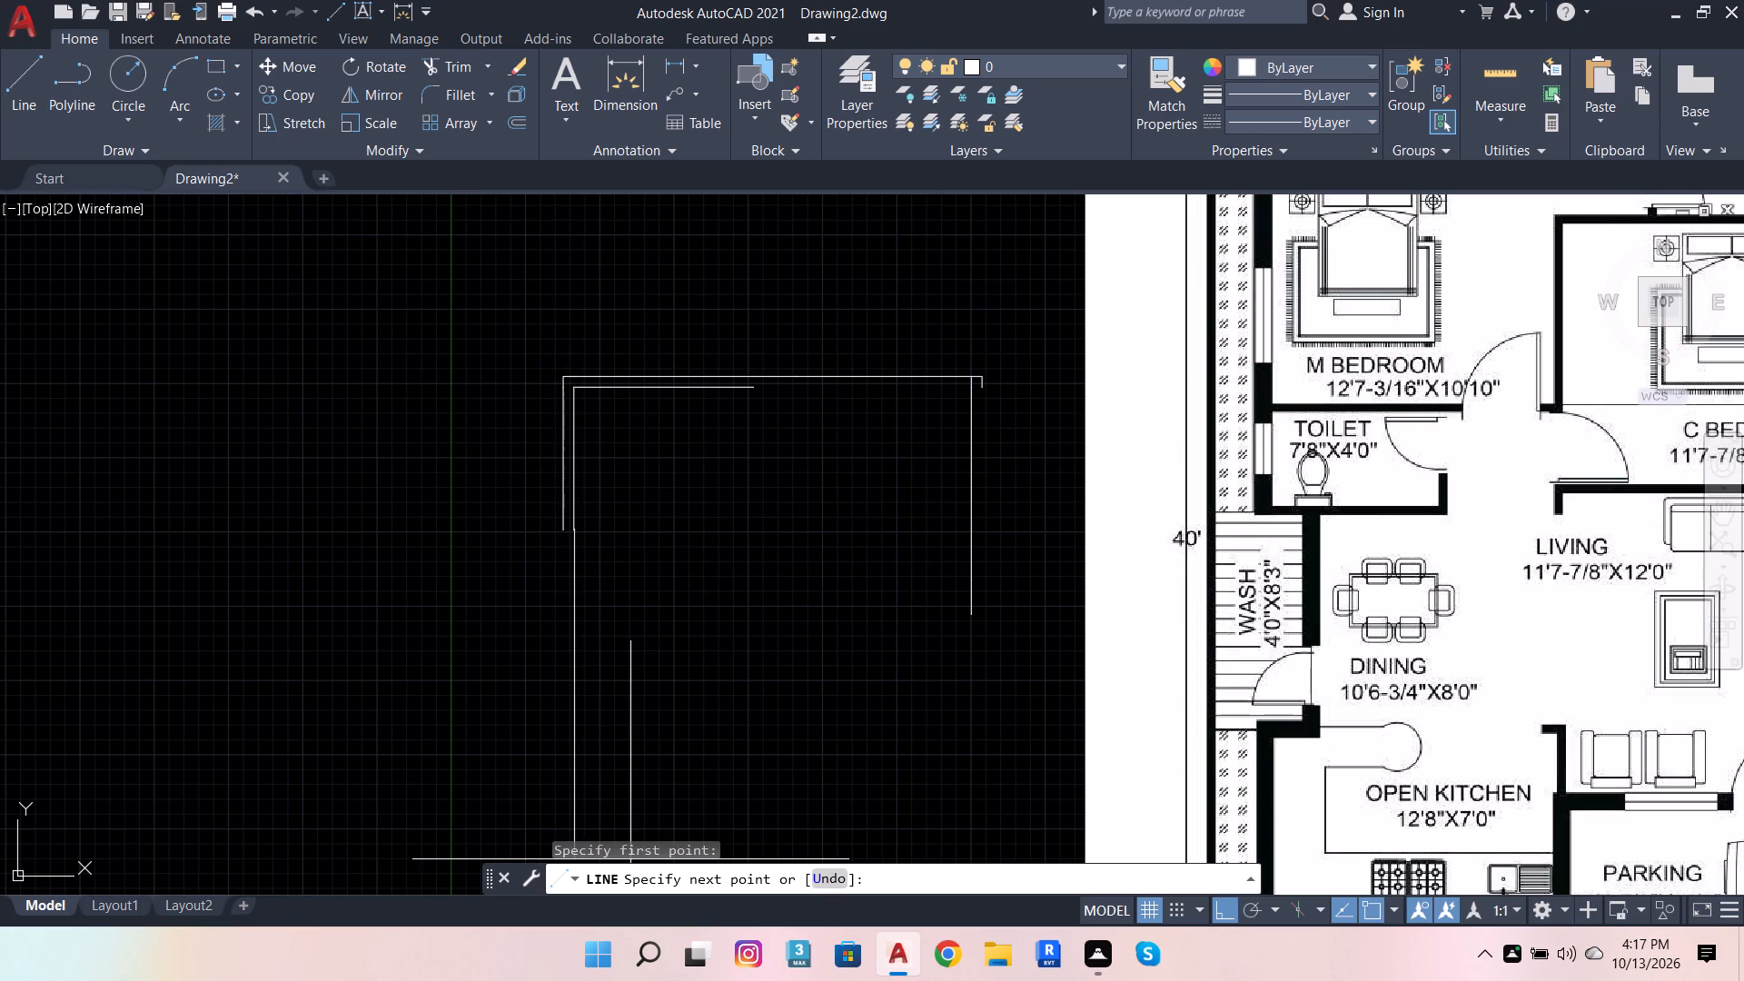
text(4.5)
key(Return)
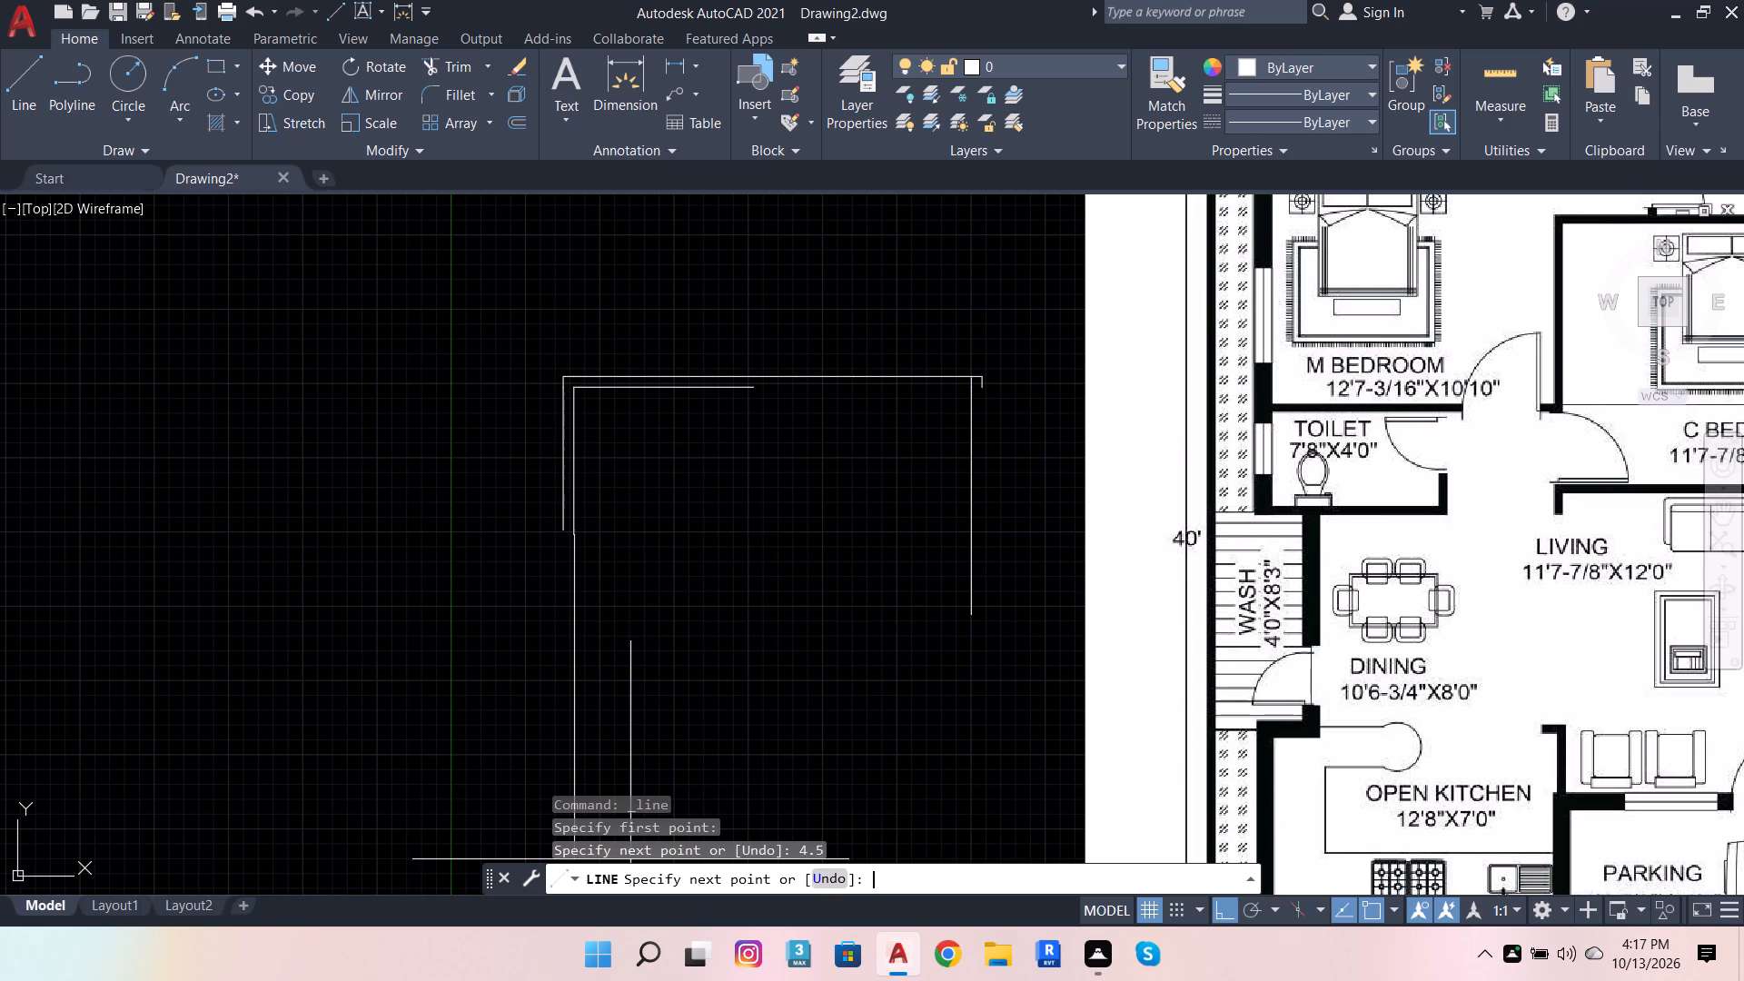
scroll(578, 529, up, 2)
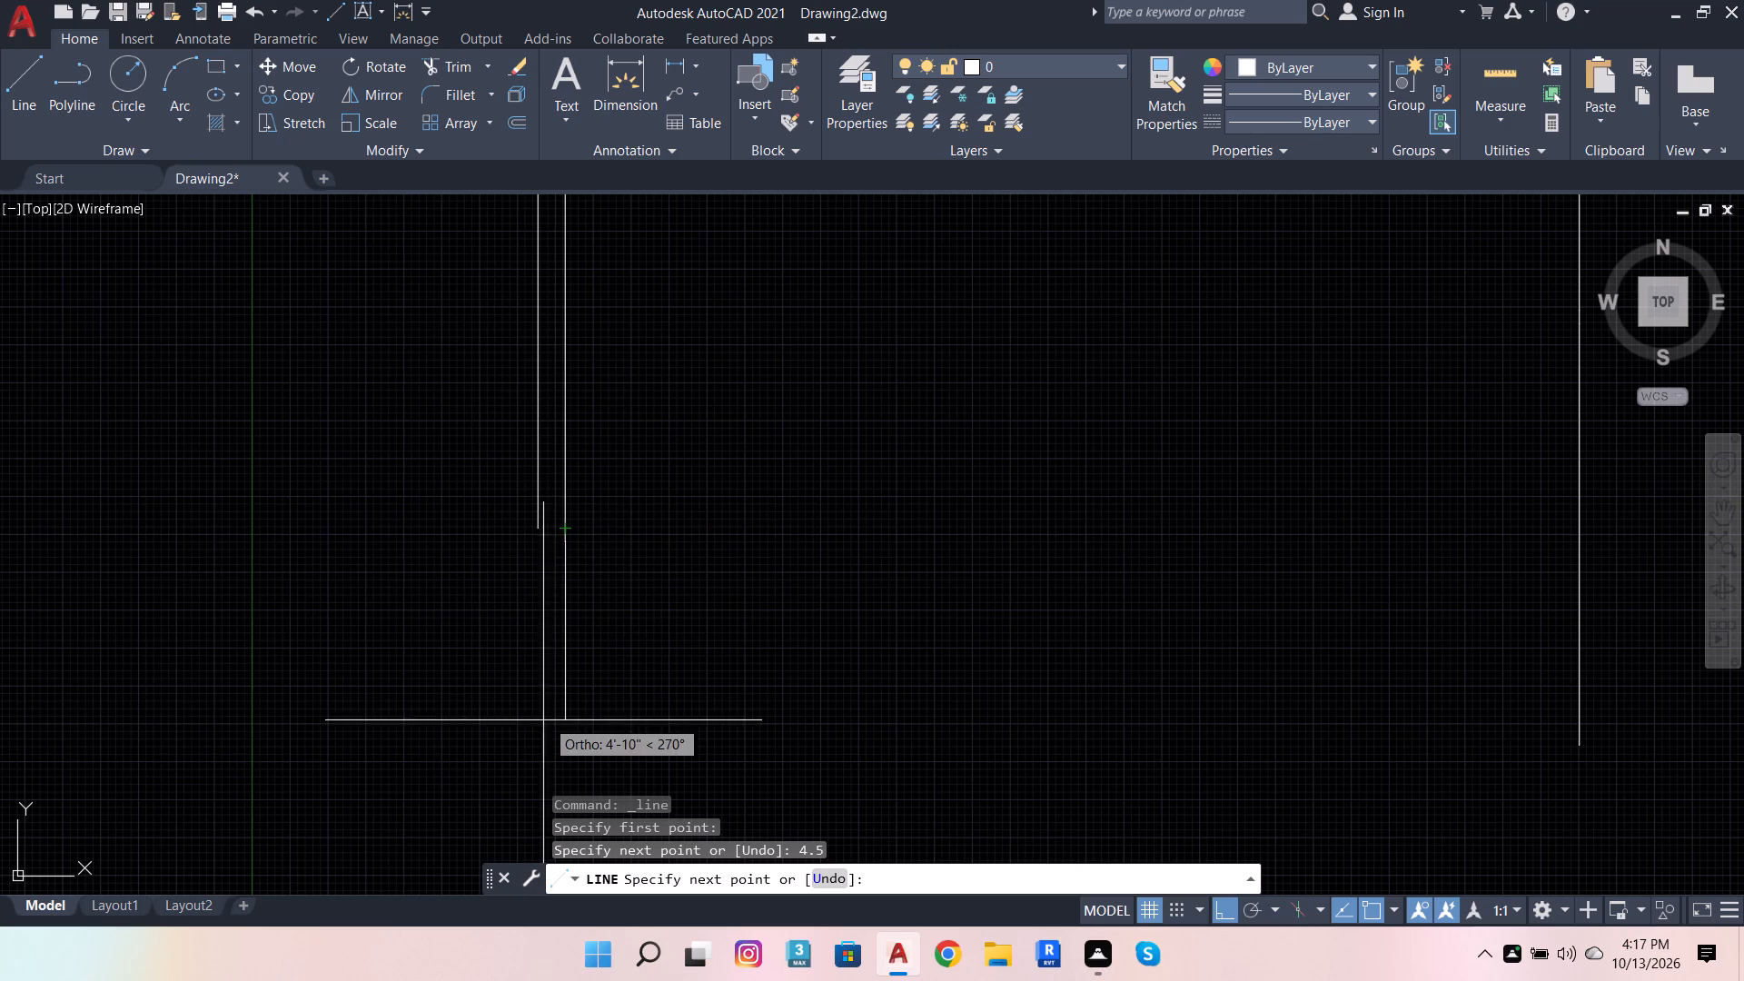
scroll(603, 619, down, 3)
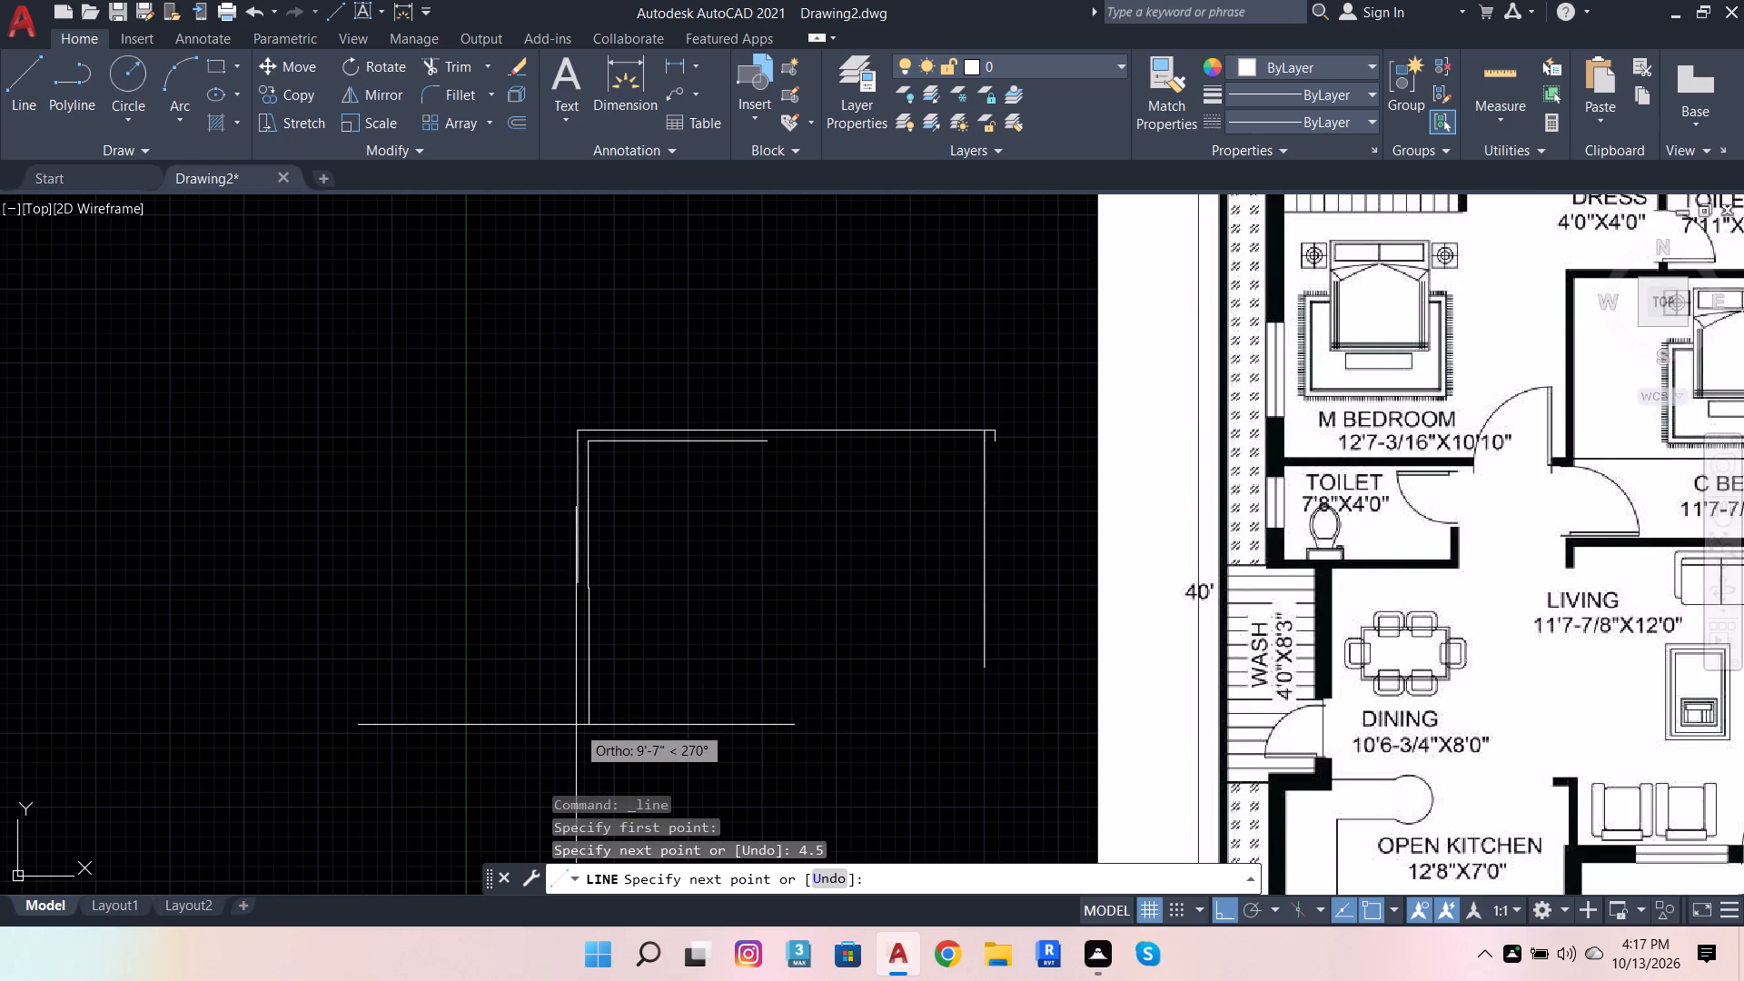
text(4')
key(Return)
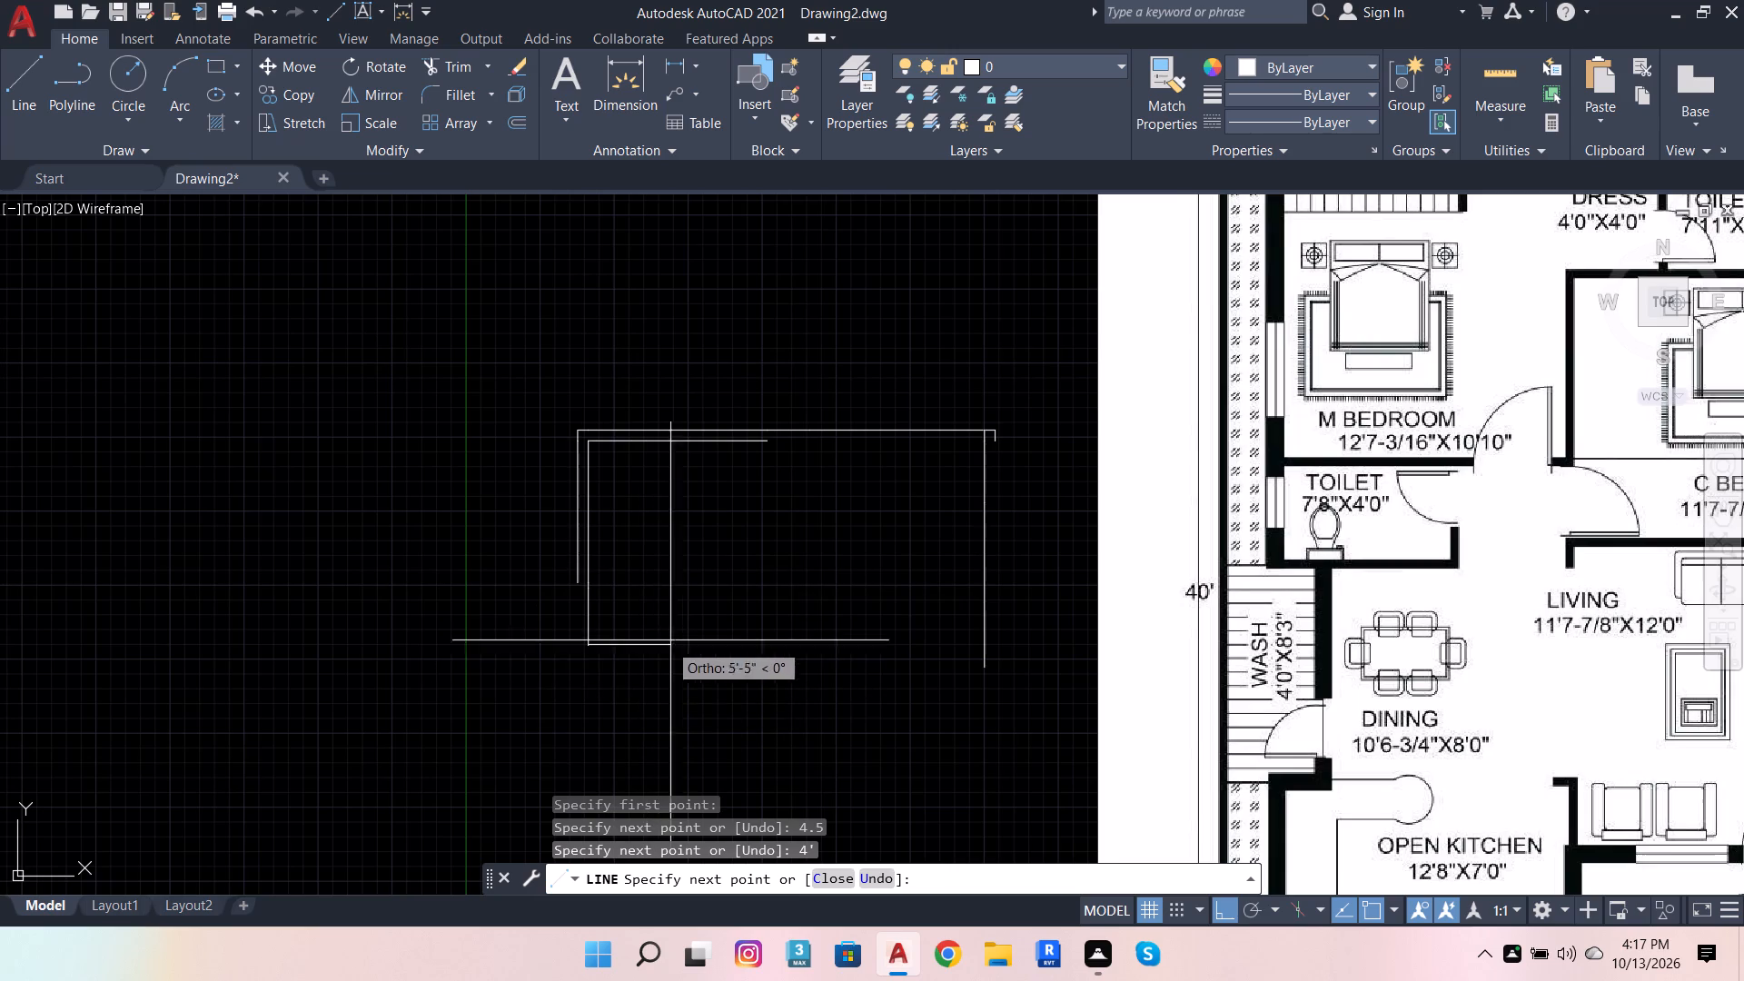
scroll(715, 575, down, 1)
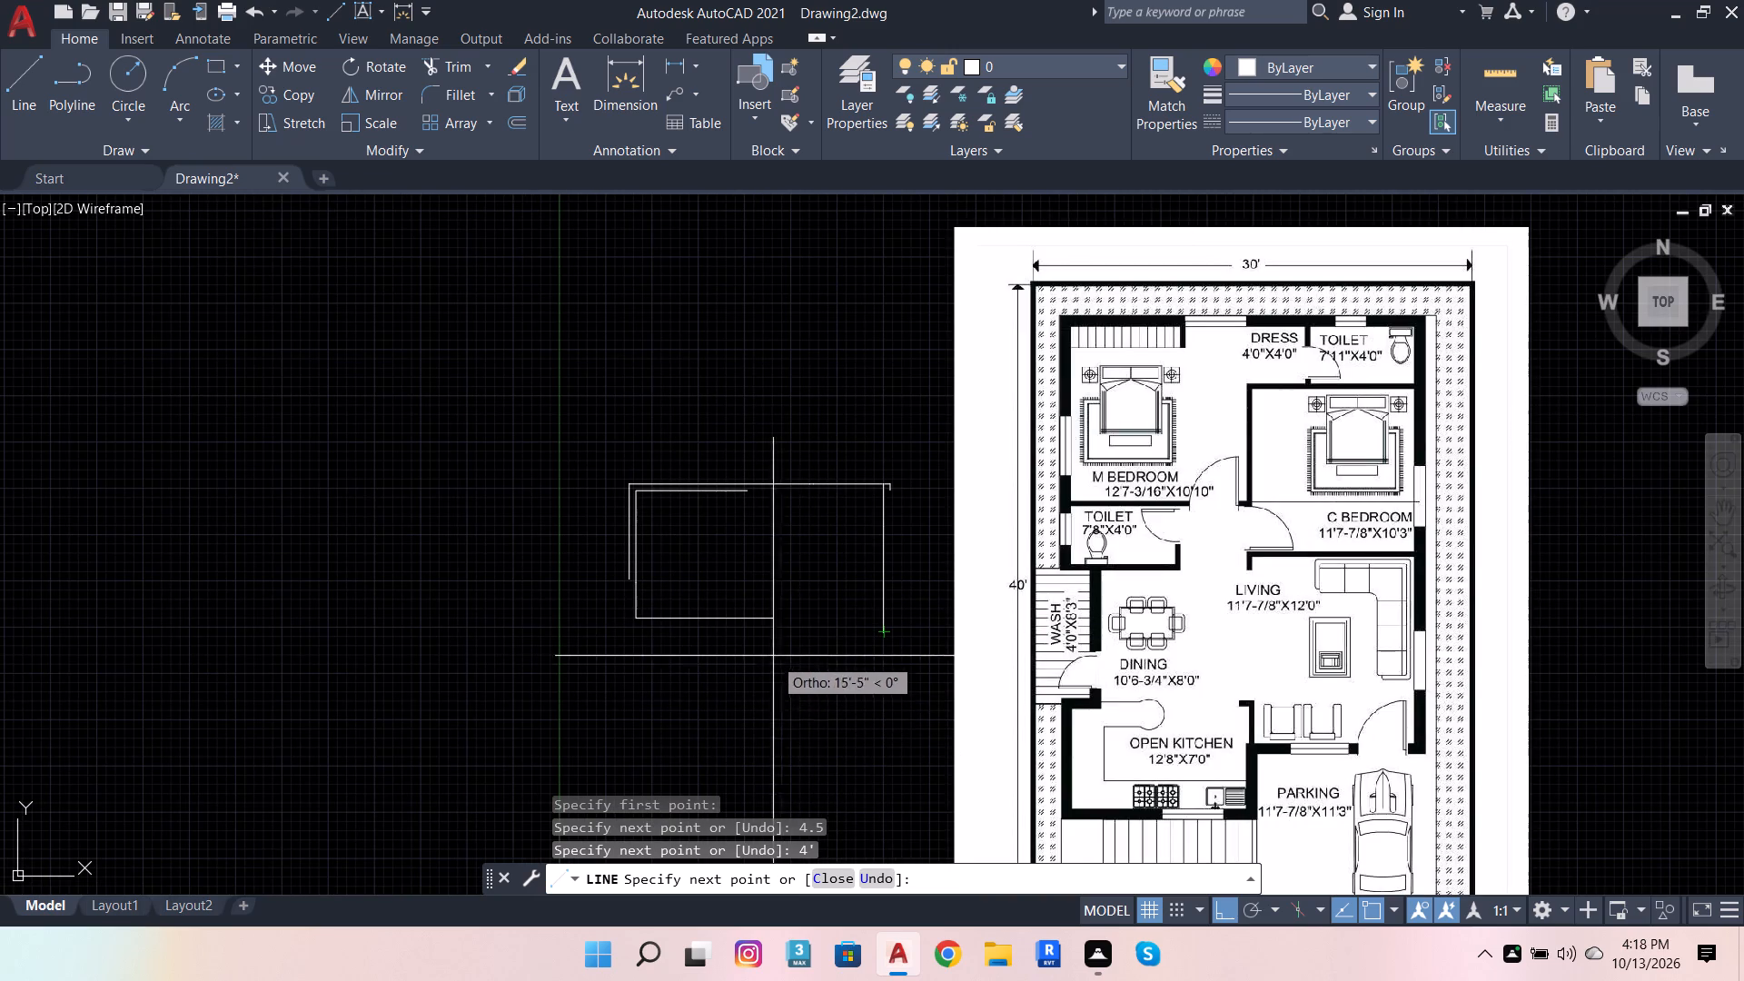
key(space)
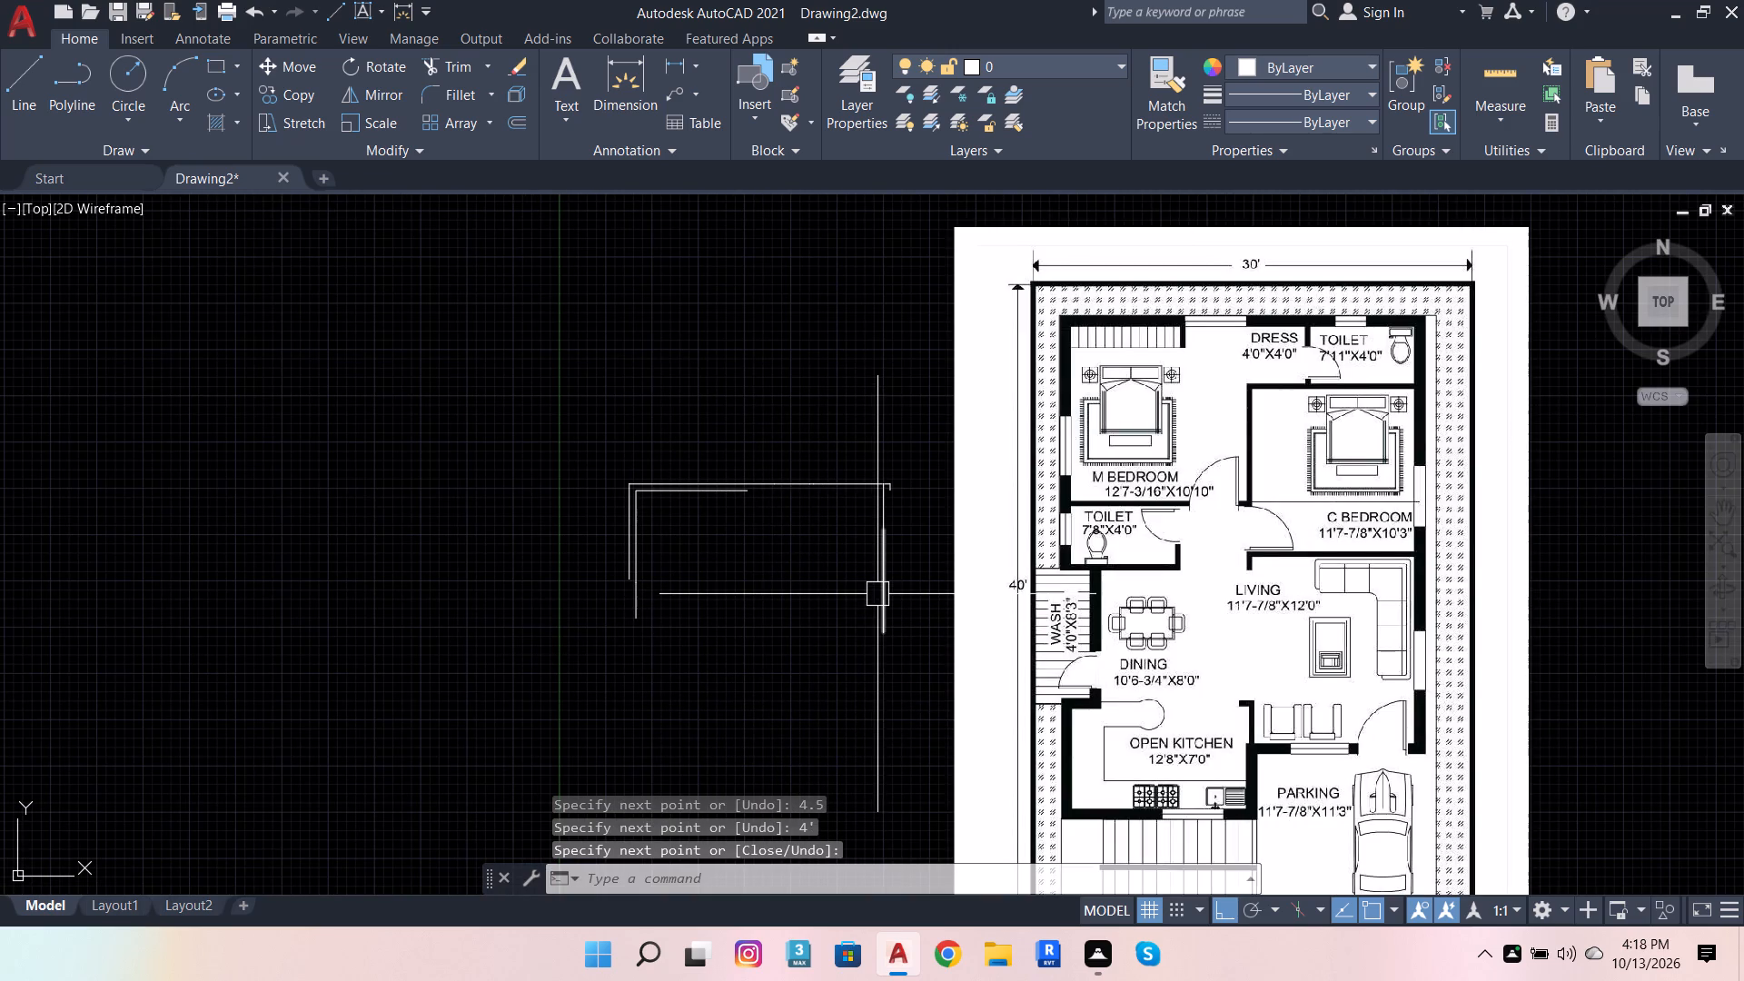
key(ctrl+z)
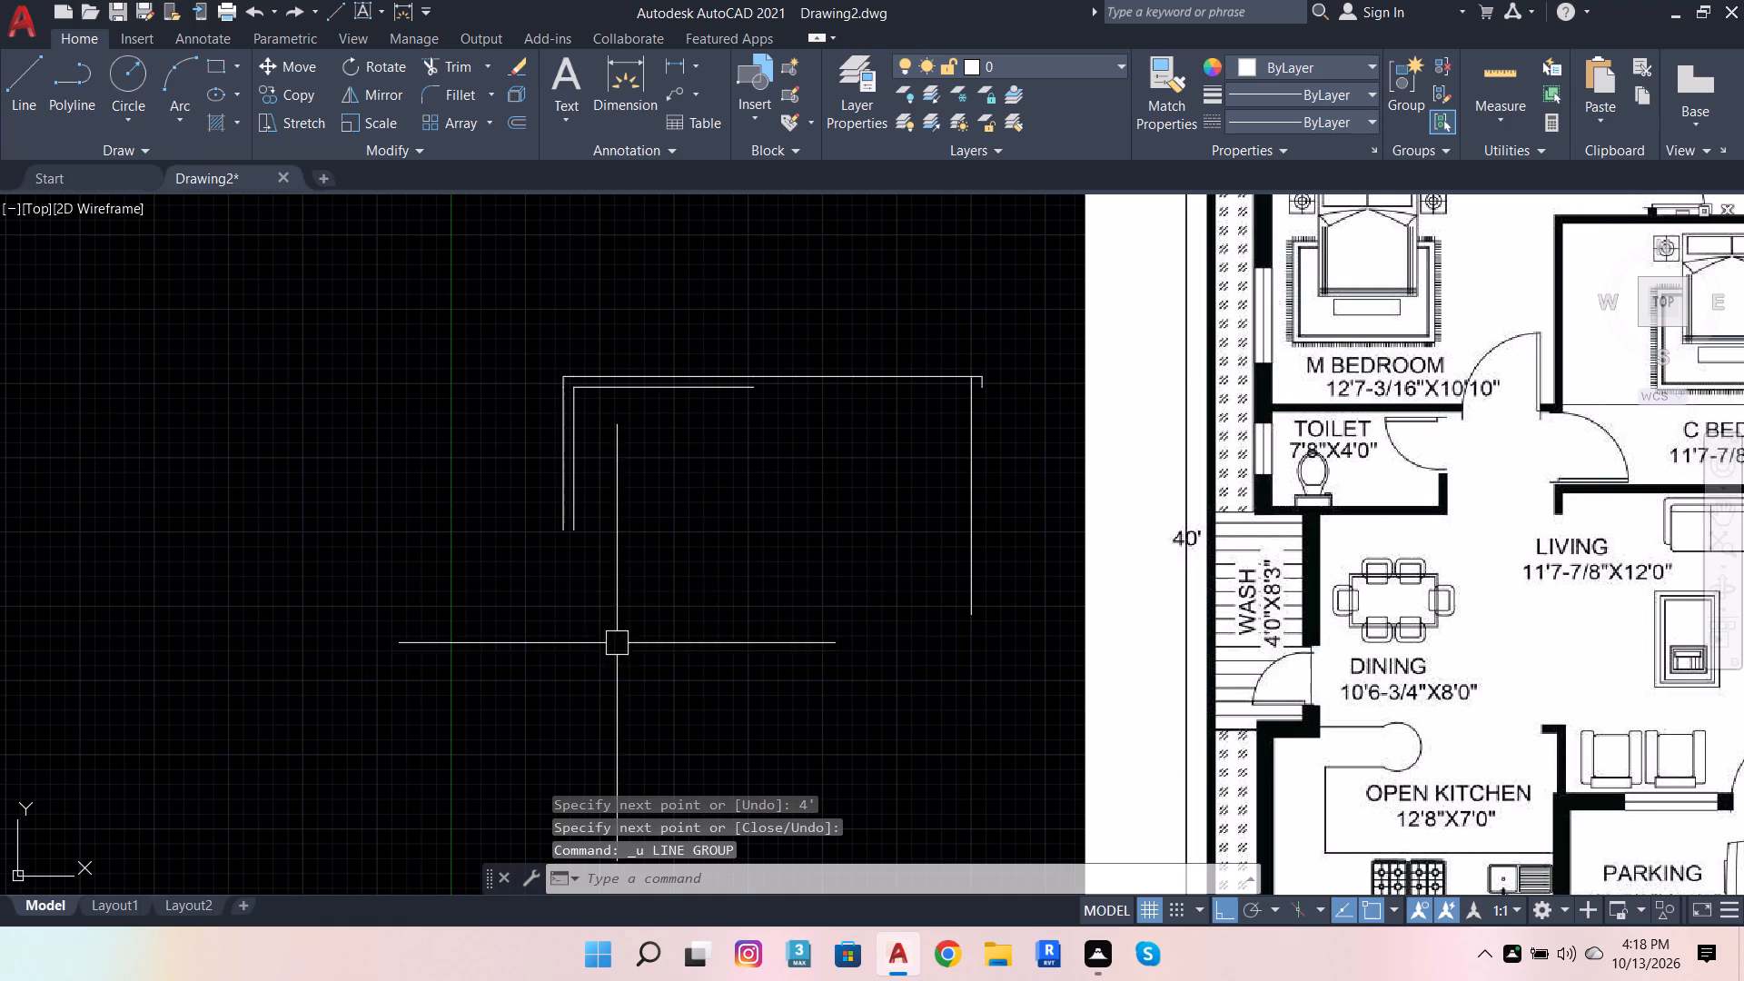
Offset the 11'7" vertical line on the C Bedroom side 9" towards the inside of the plan.
click(970, 550)
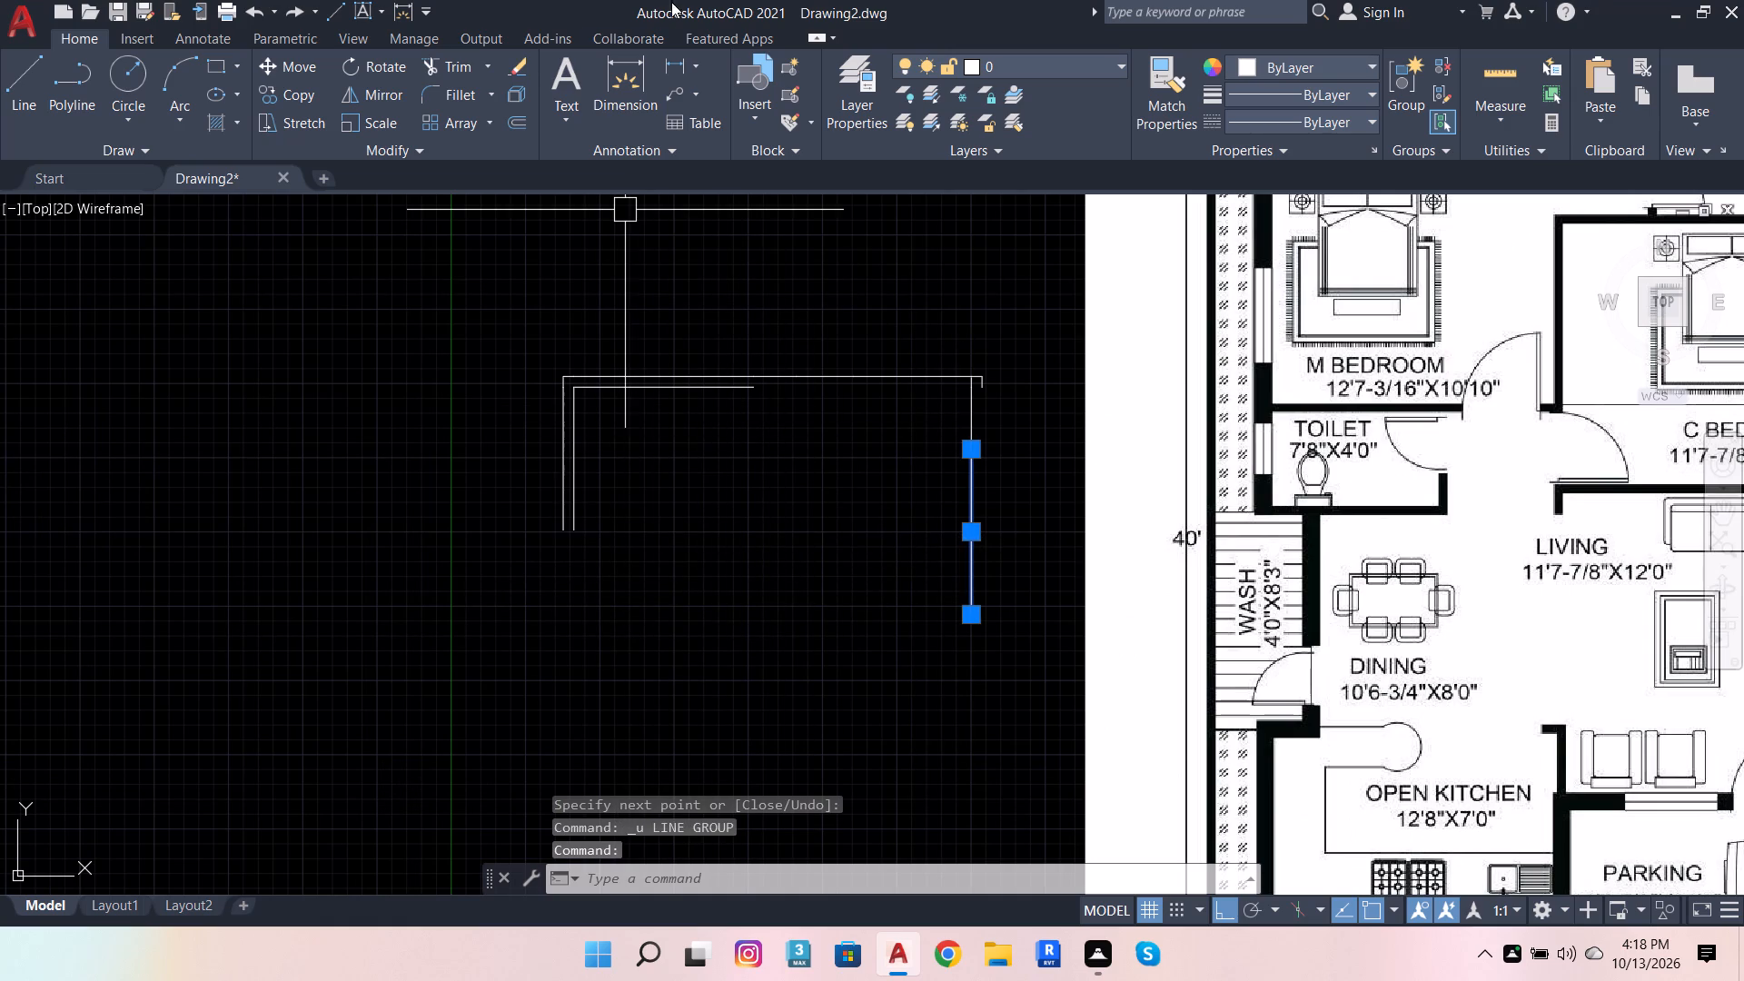
click(507, 125)
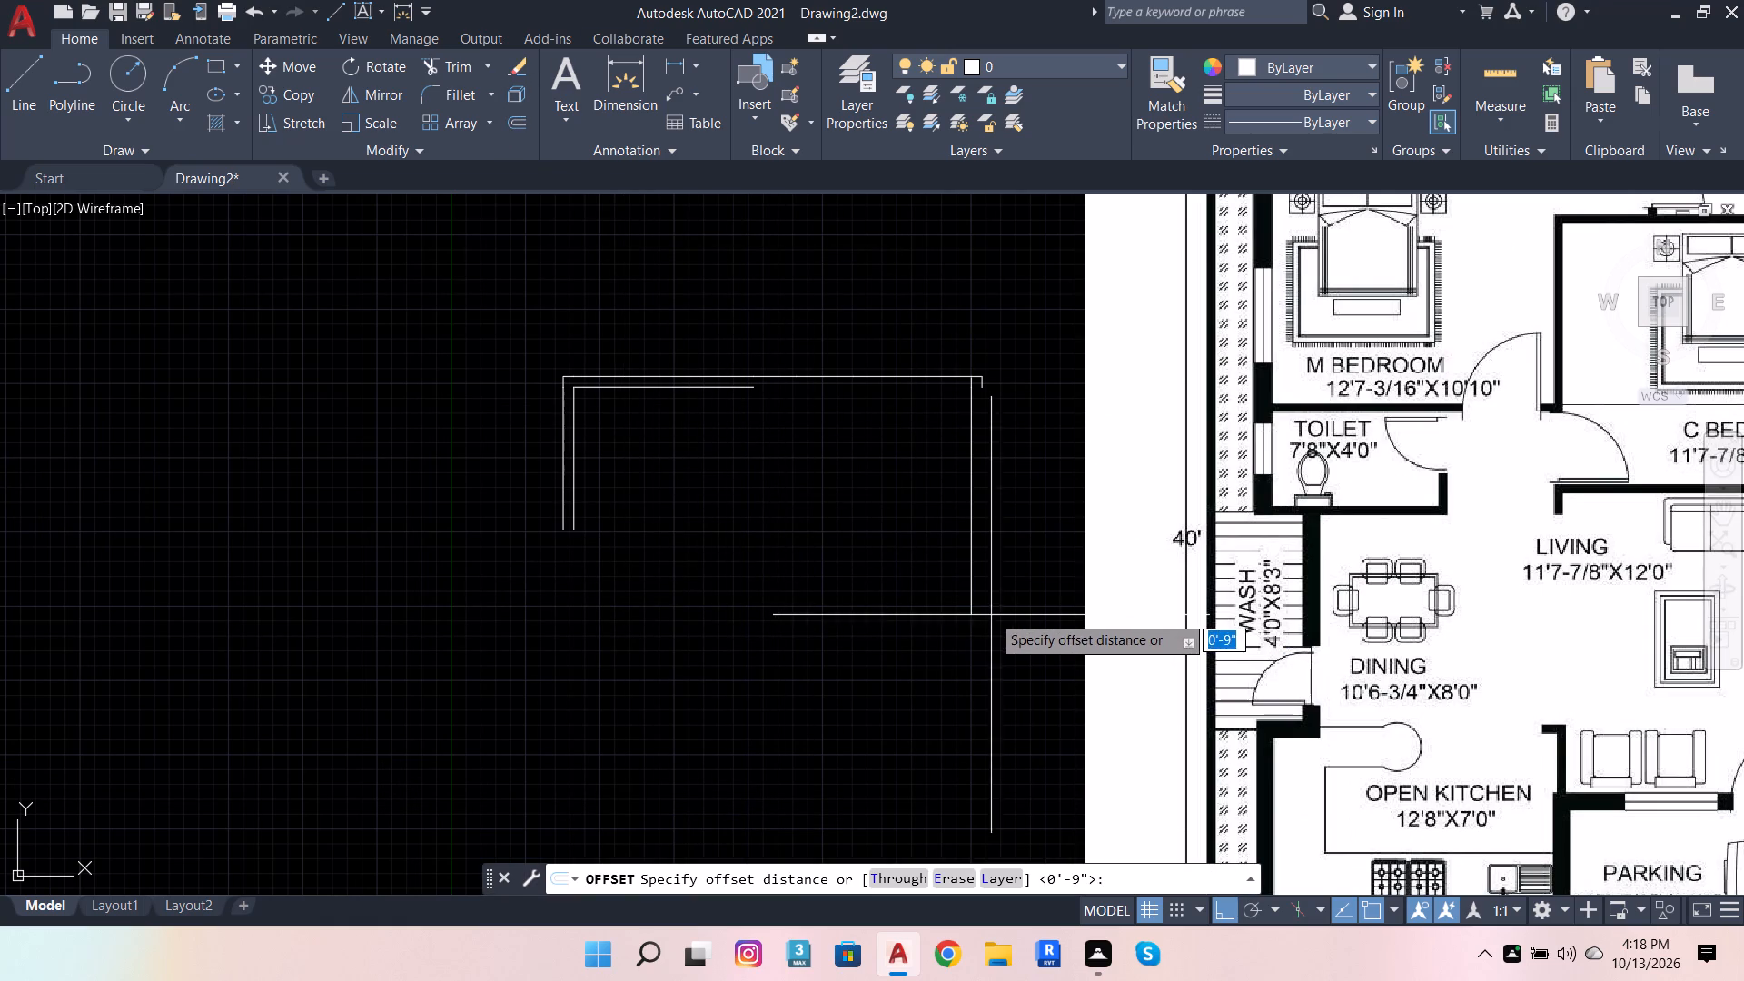
click(974, 613)
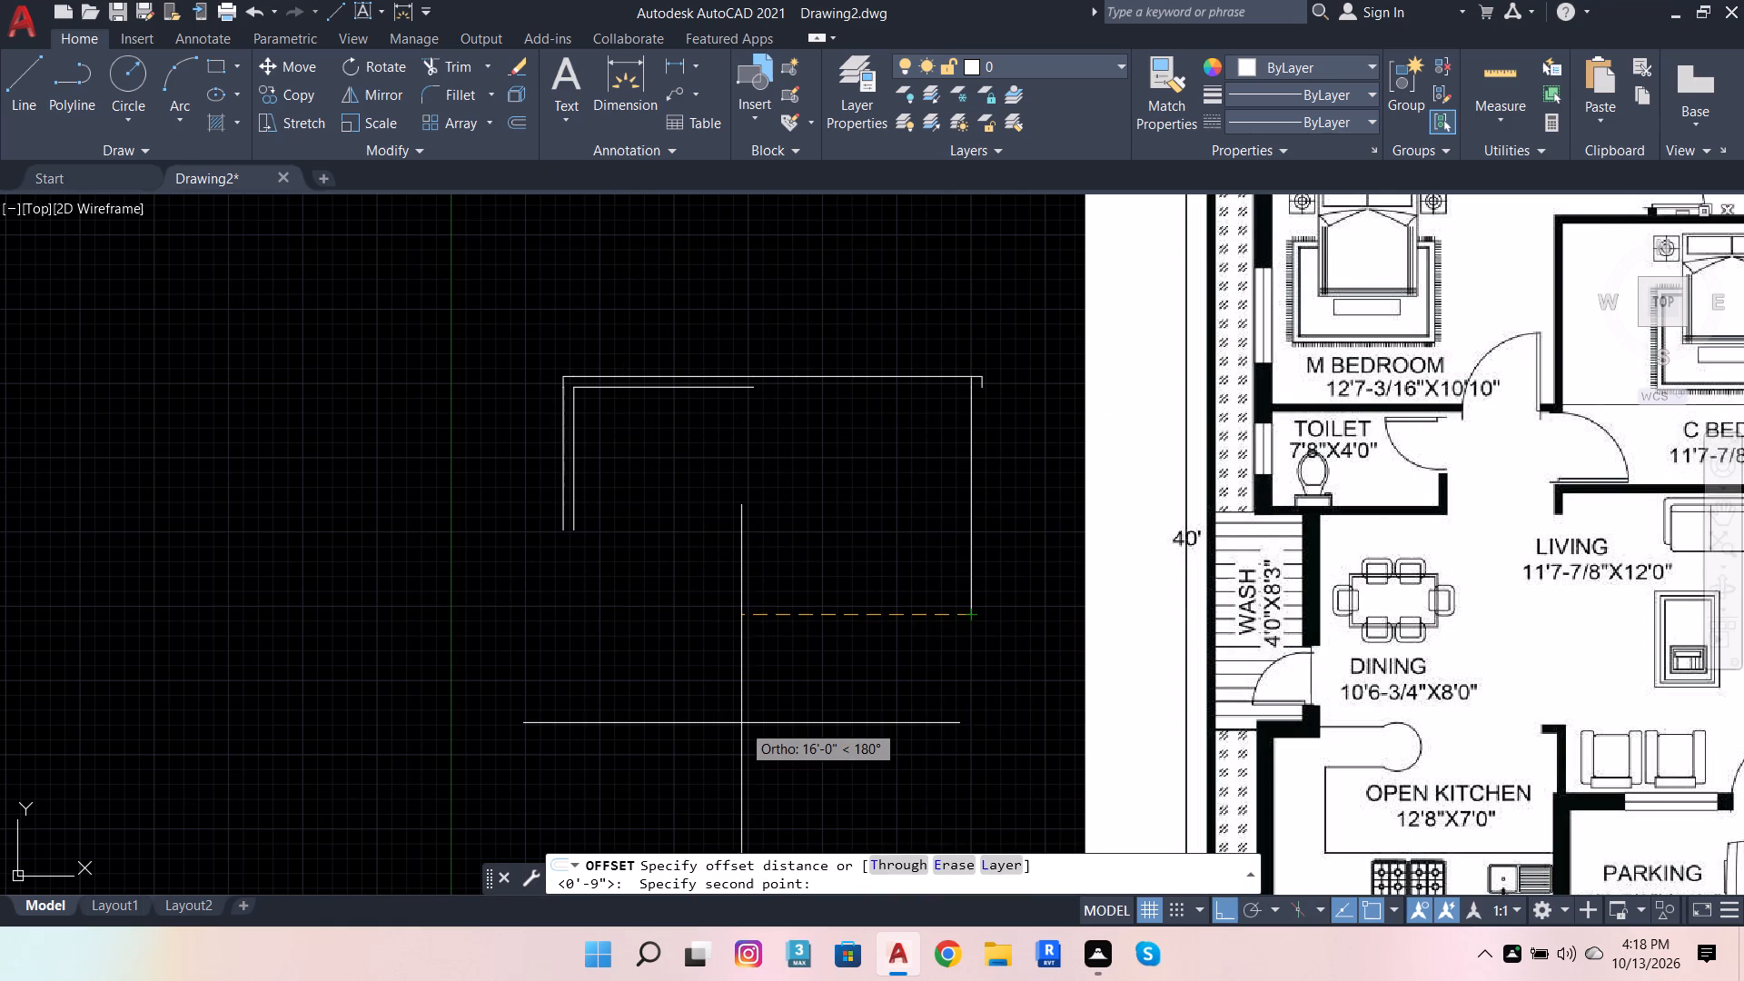
key(9)
key(Return)
click(741, 723)
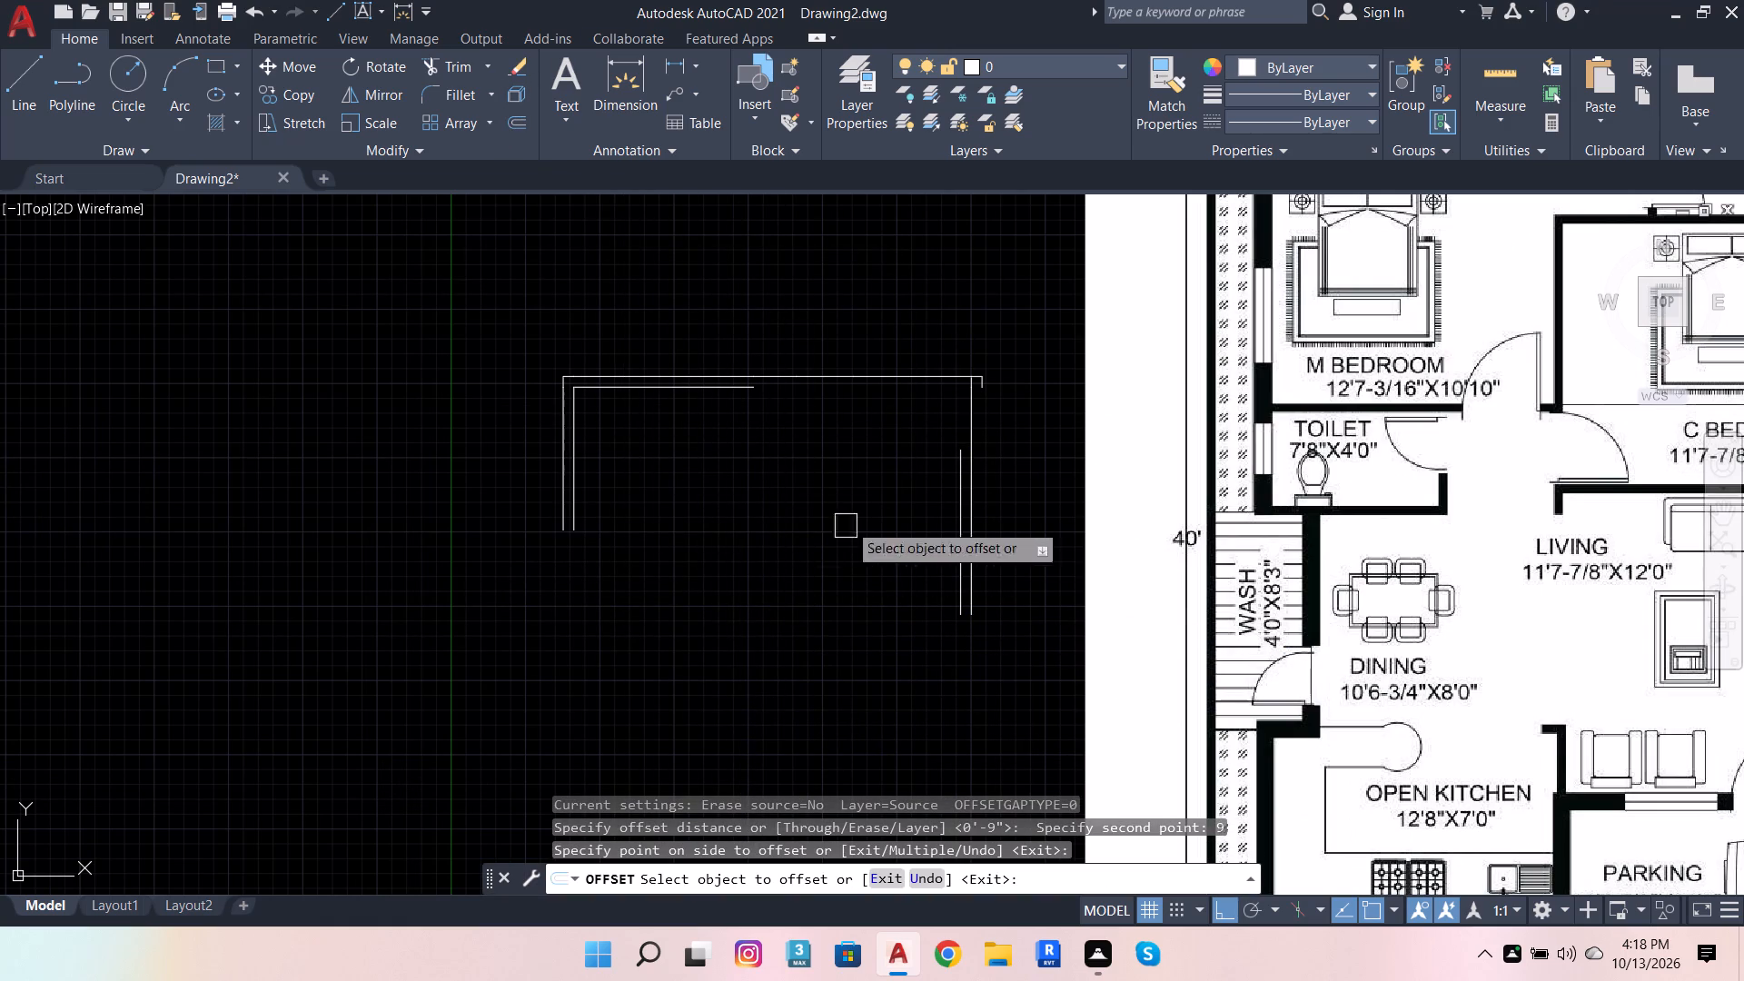
Offset the 4', 11'7" and 4.5" vertical segments 9" towards the outside to form the outer wall face.
click(980, 401)
click(1023, 419)
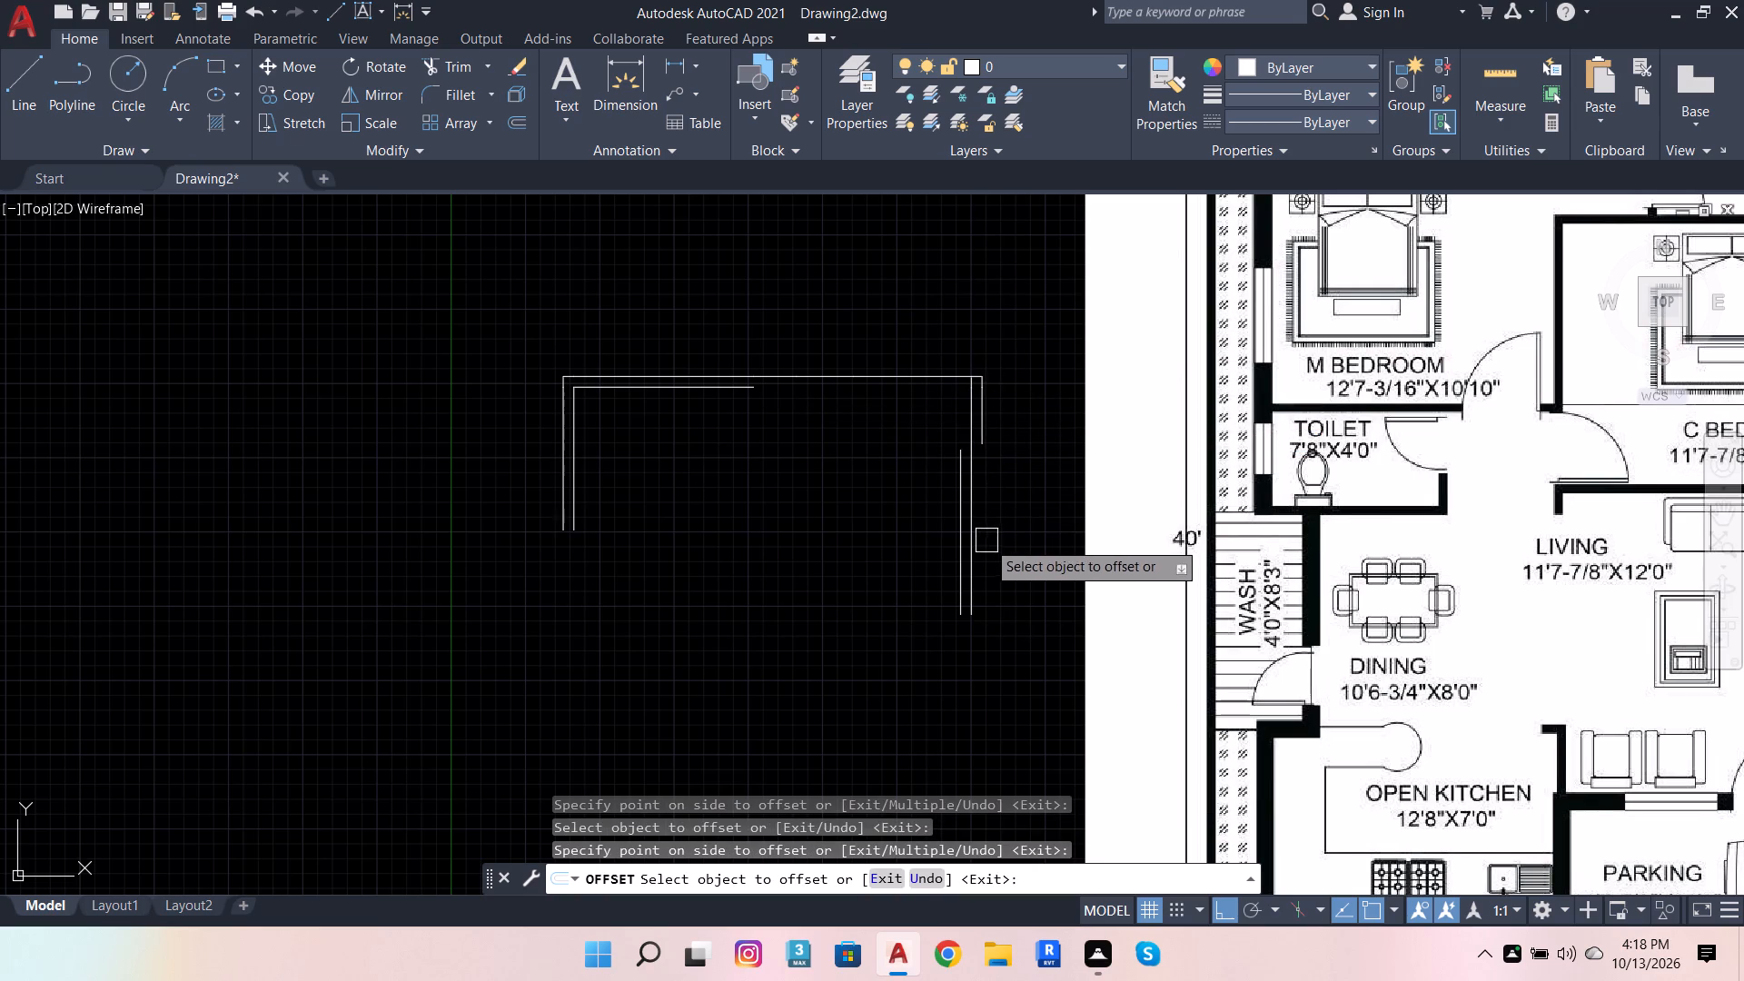
click(986, 545)
click(976, 562)
click(1022, 538)
scroll(963, 441, up, 3)
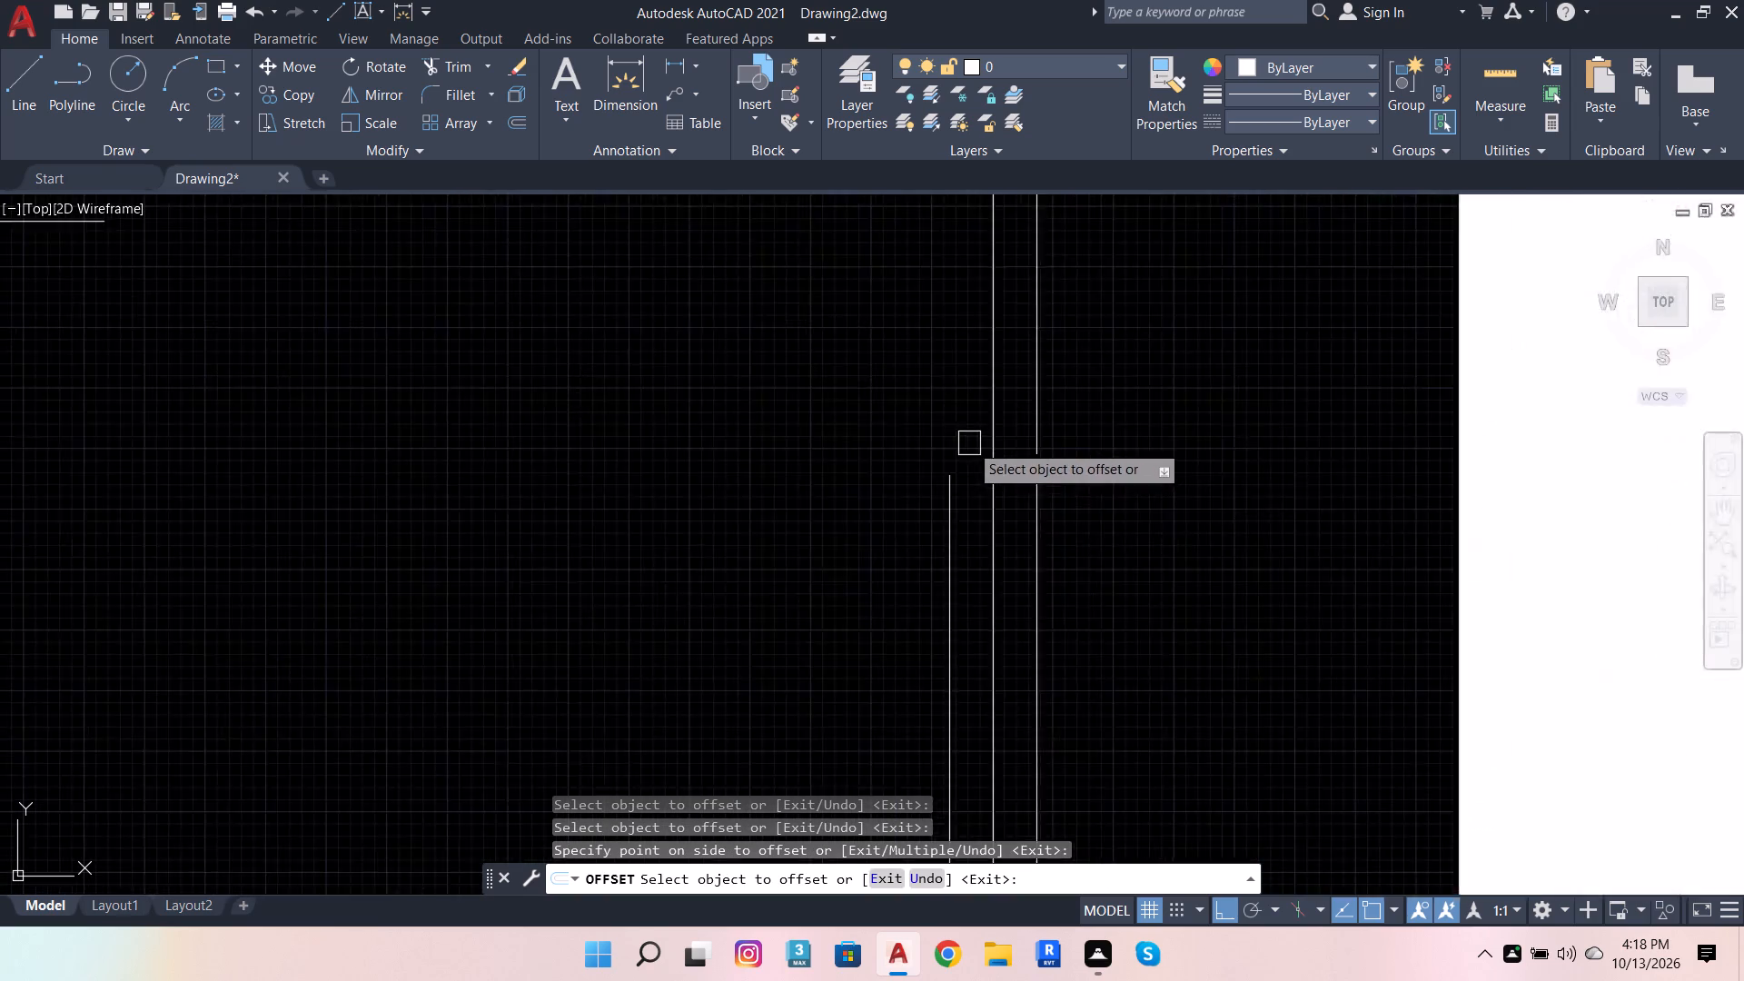
scroll(970, 444, up, 1)
click(1008, 481)
click(1089, 465)
scroll(1258, 454, down, 2)
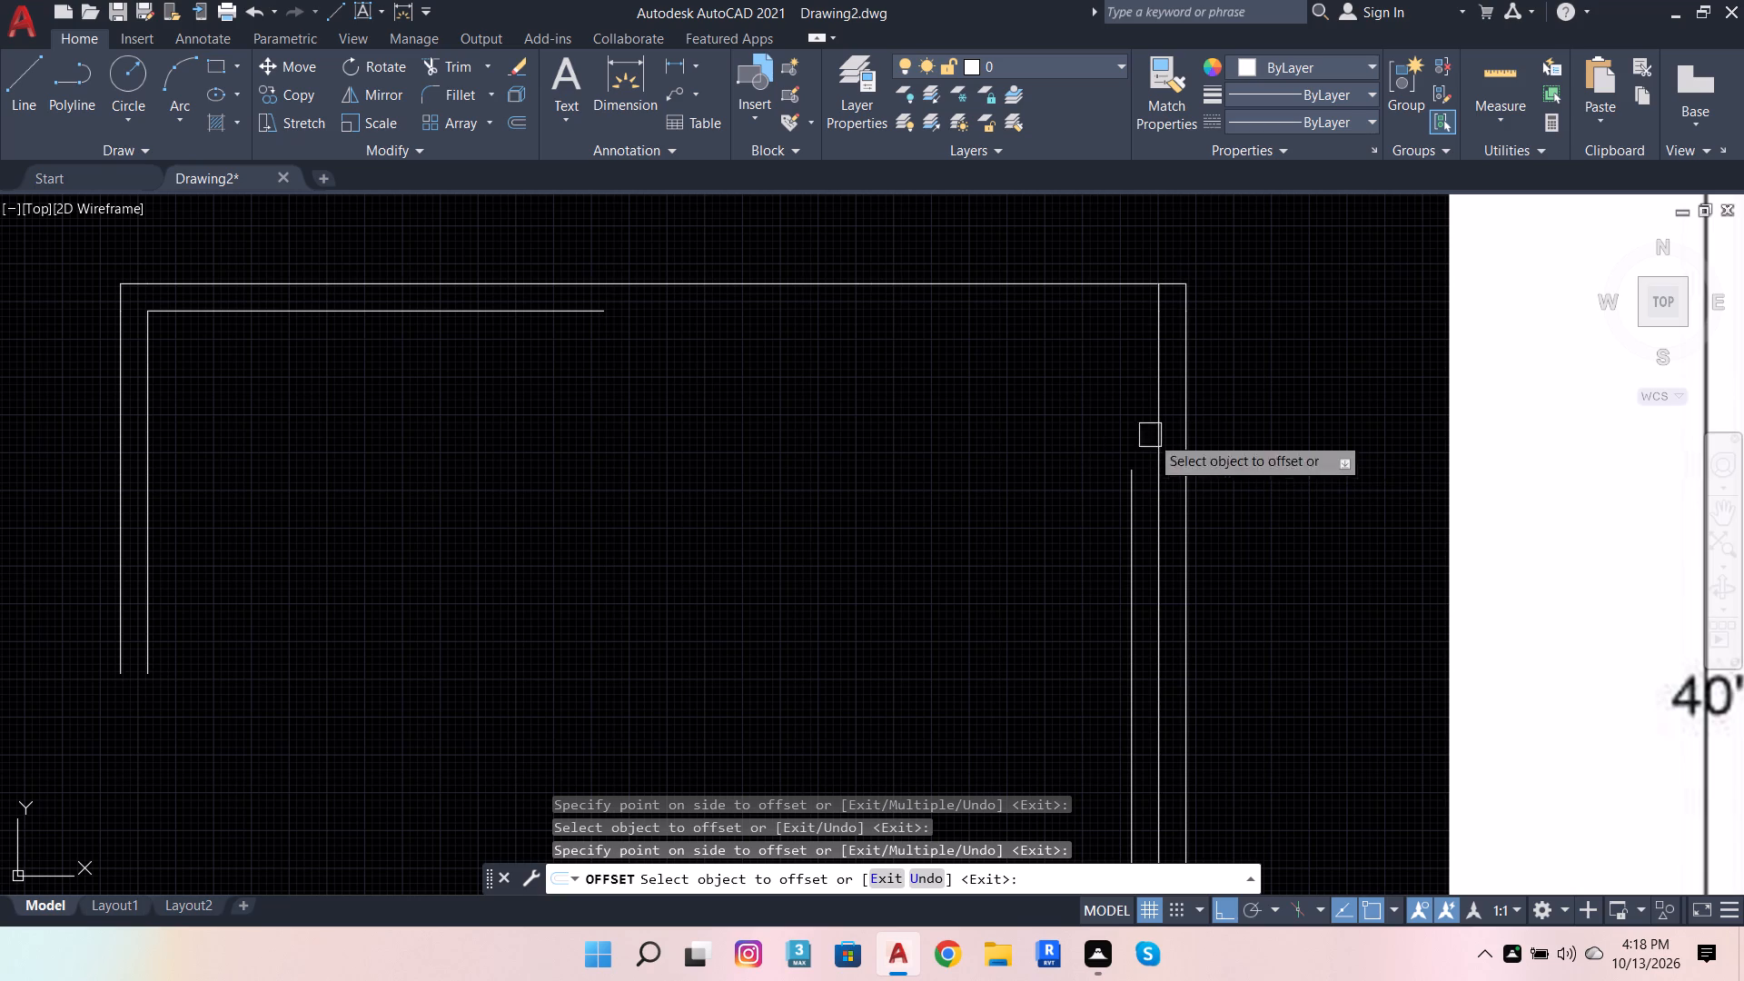
Offset the remaining long segments of the top outer wall line 9" towards the inside, through to the toilet corner.
click(638, 285)
click(635, 312)
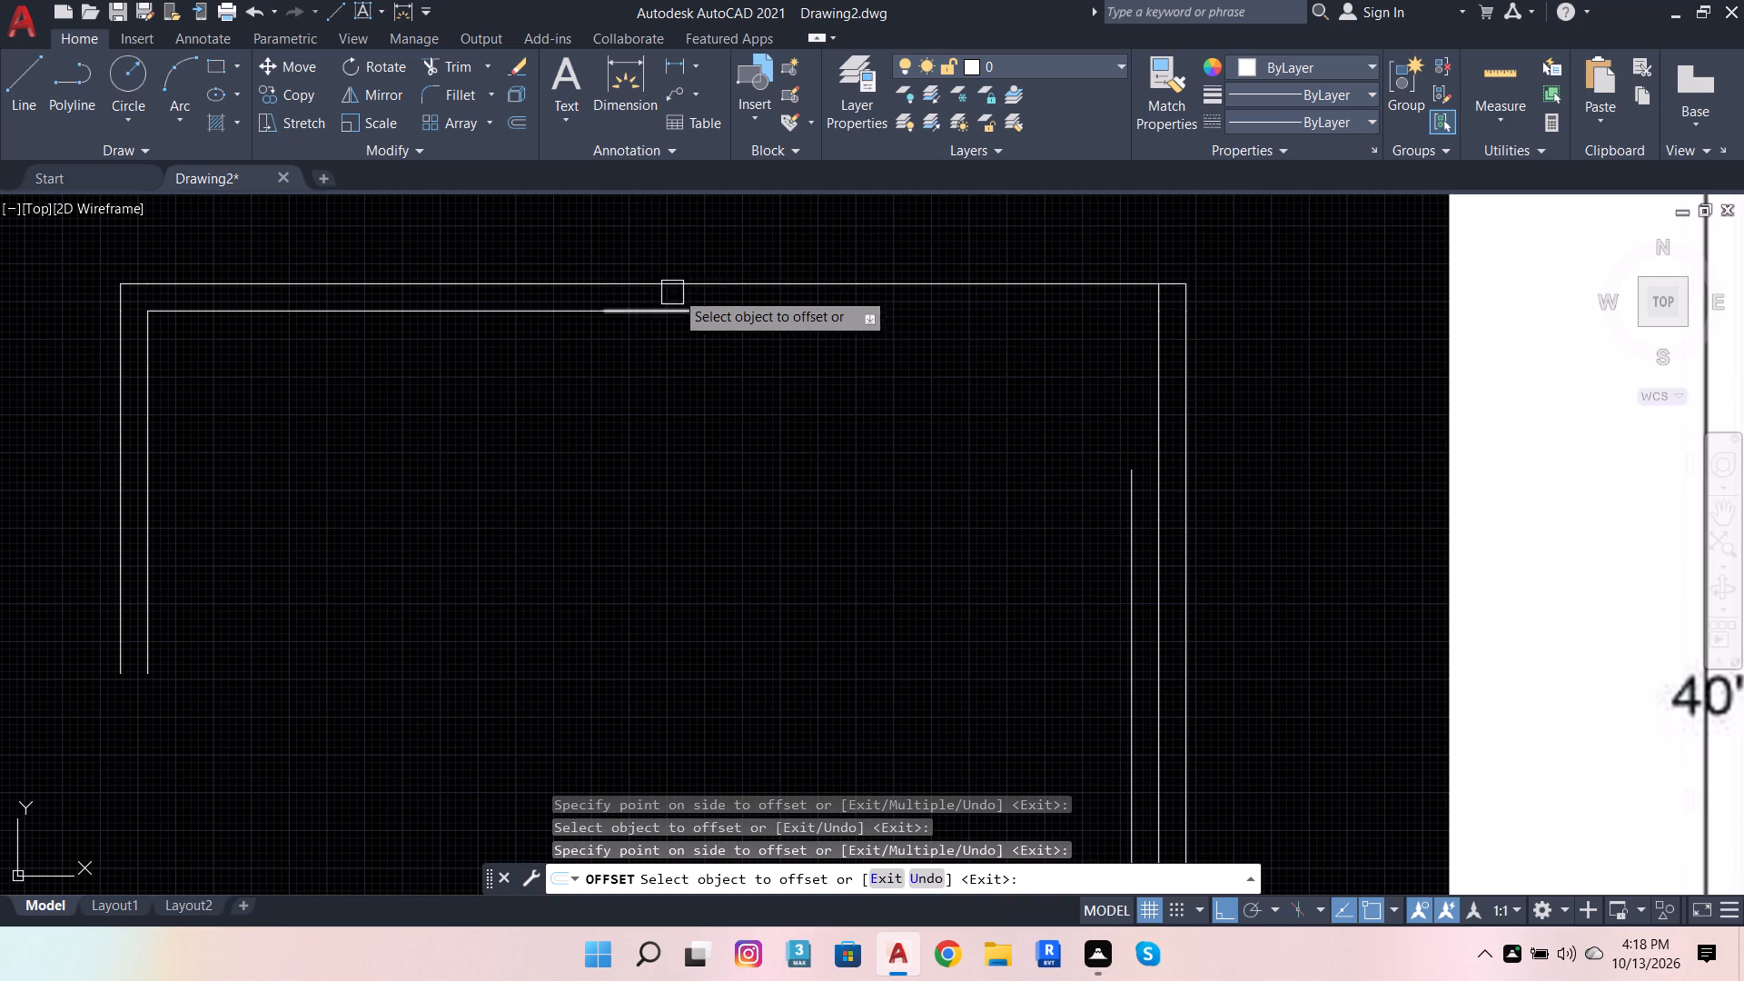
click(754, 287)
click(760, 369)
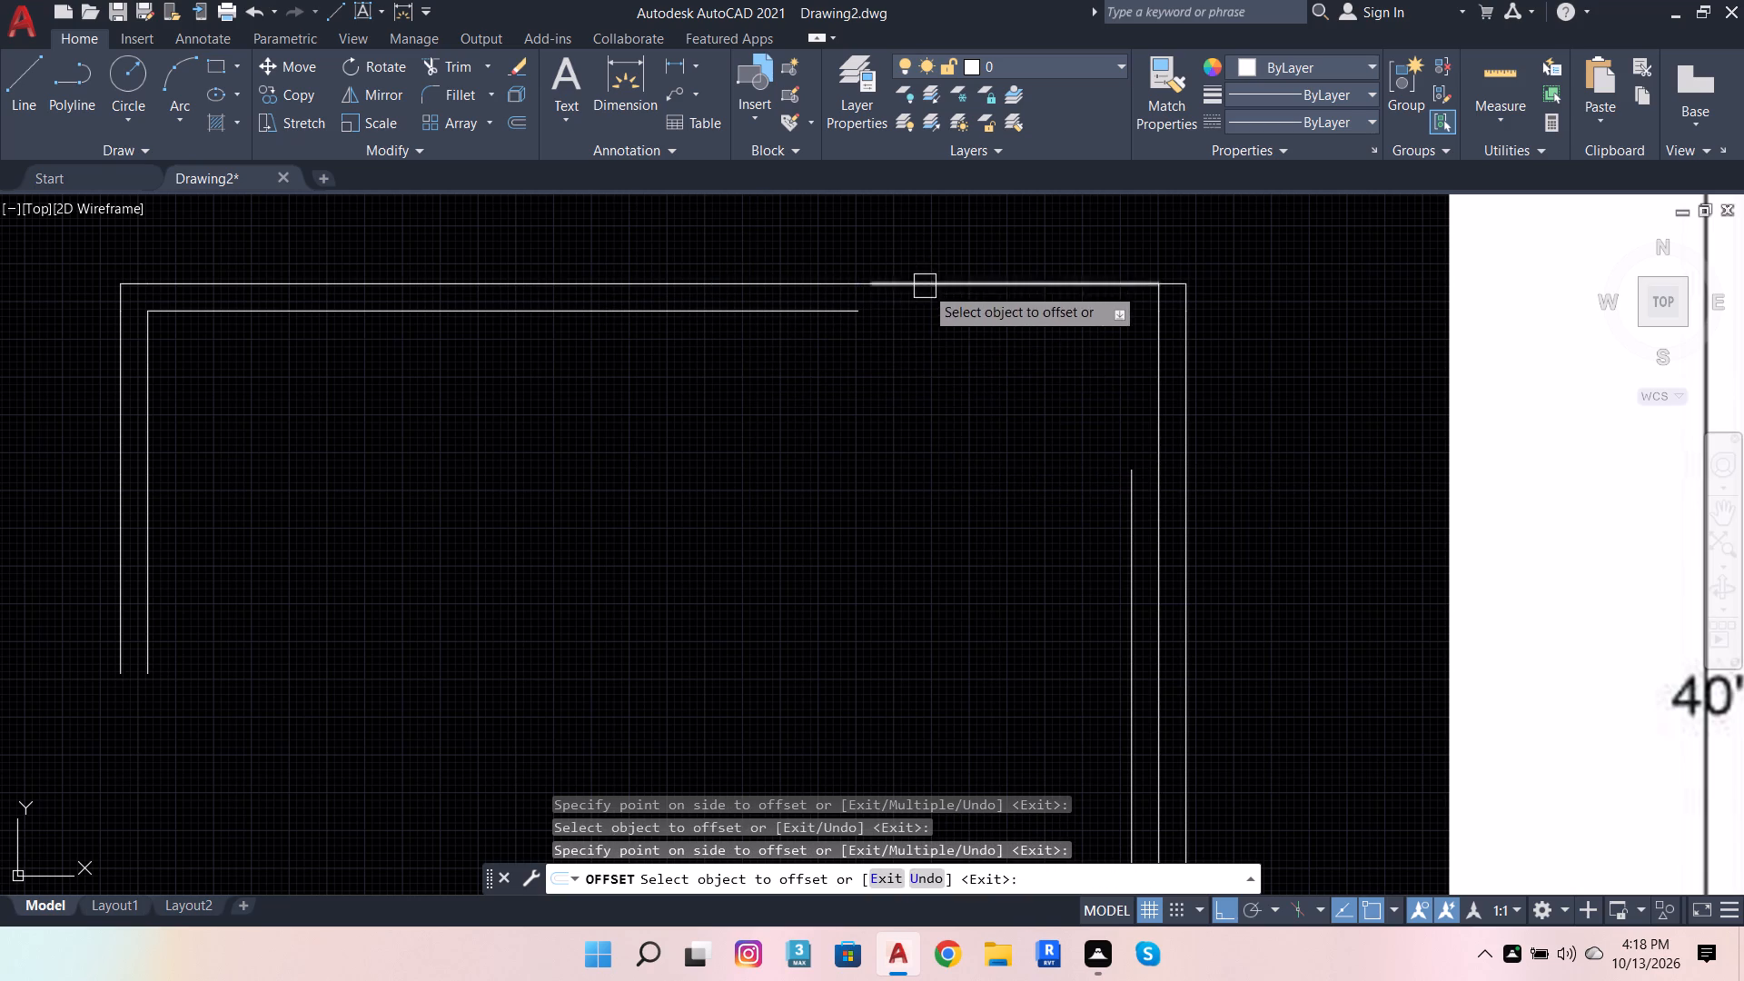
click(925, 286)
click(923, 355)
scroll(892, 291, up, 2)
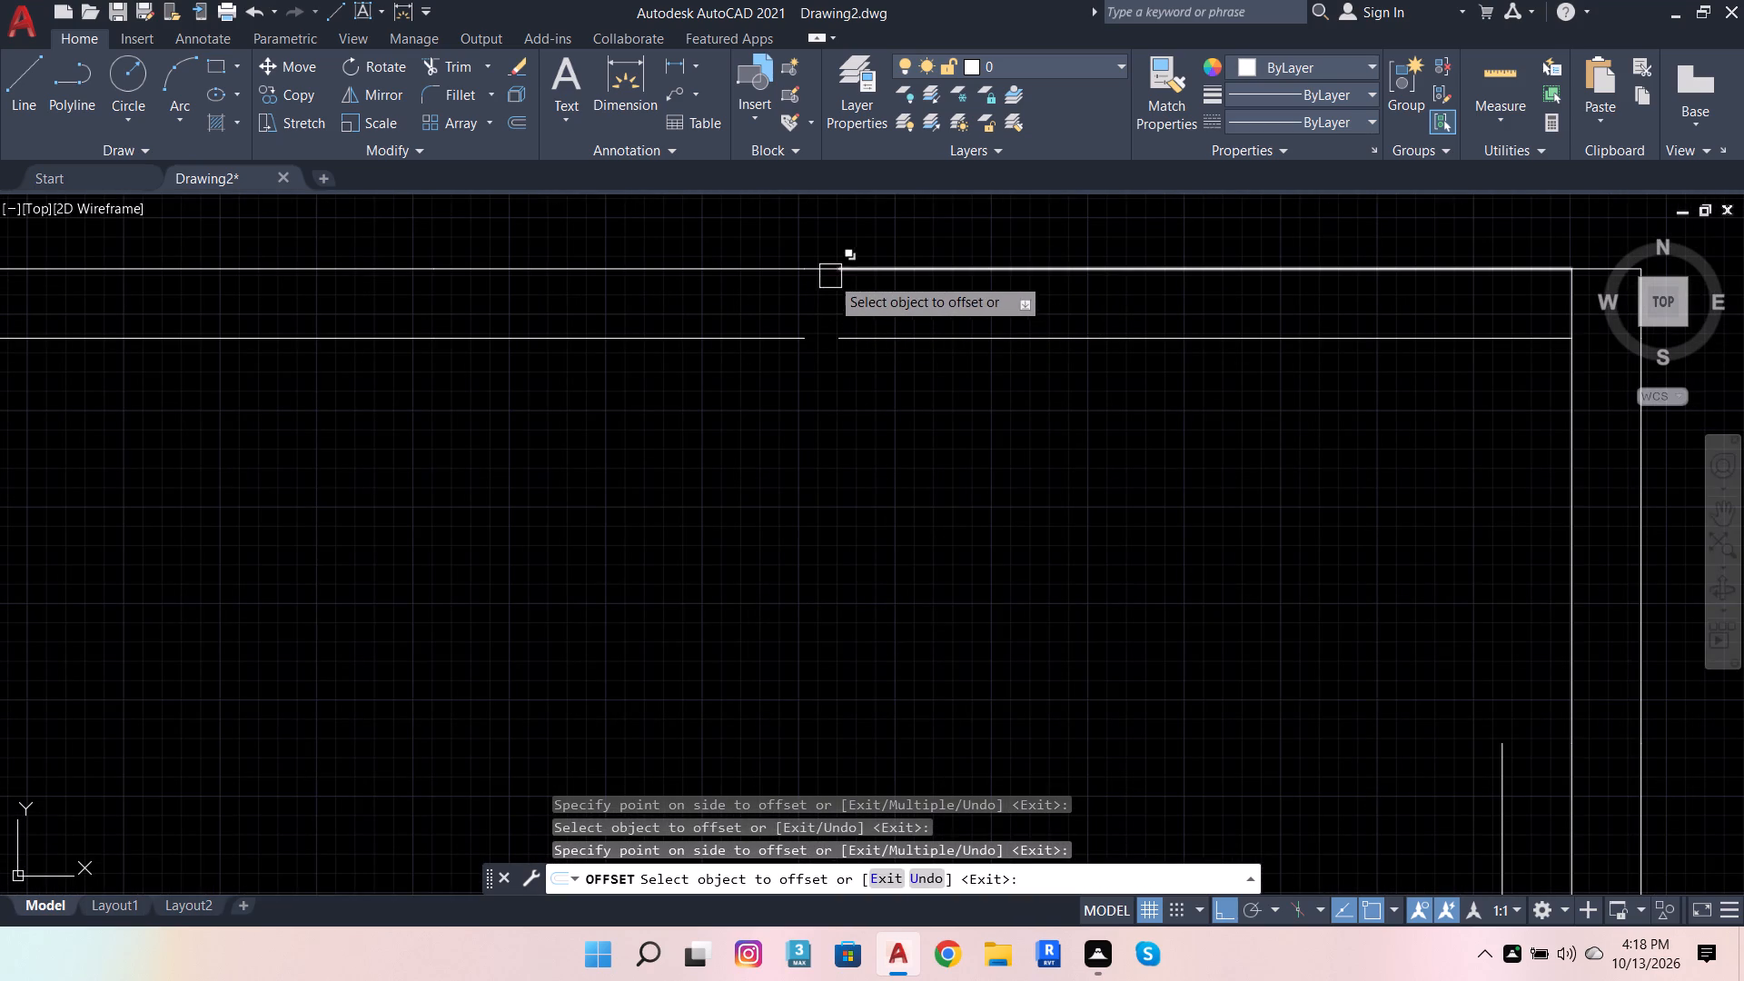
scroll(1182, 294, down, 1)
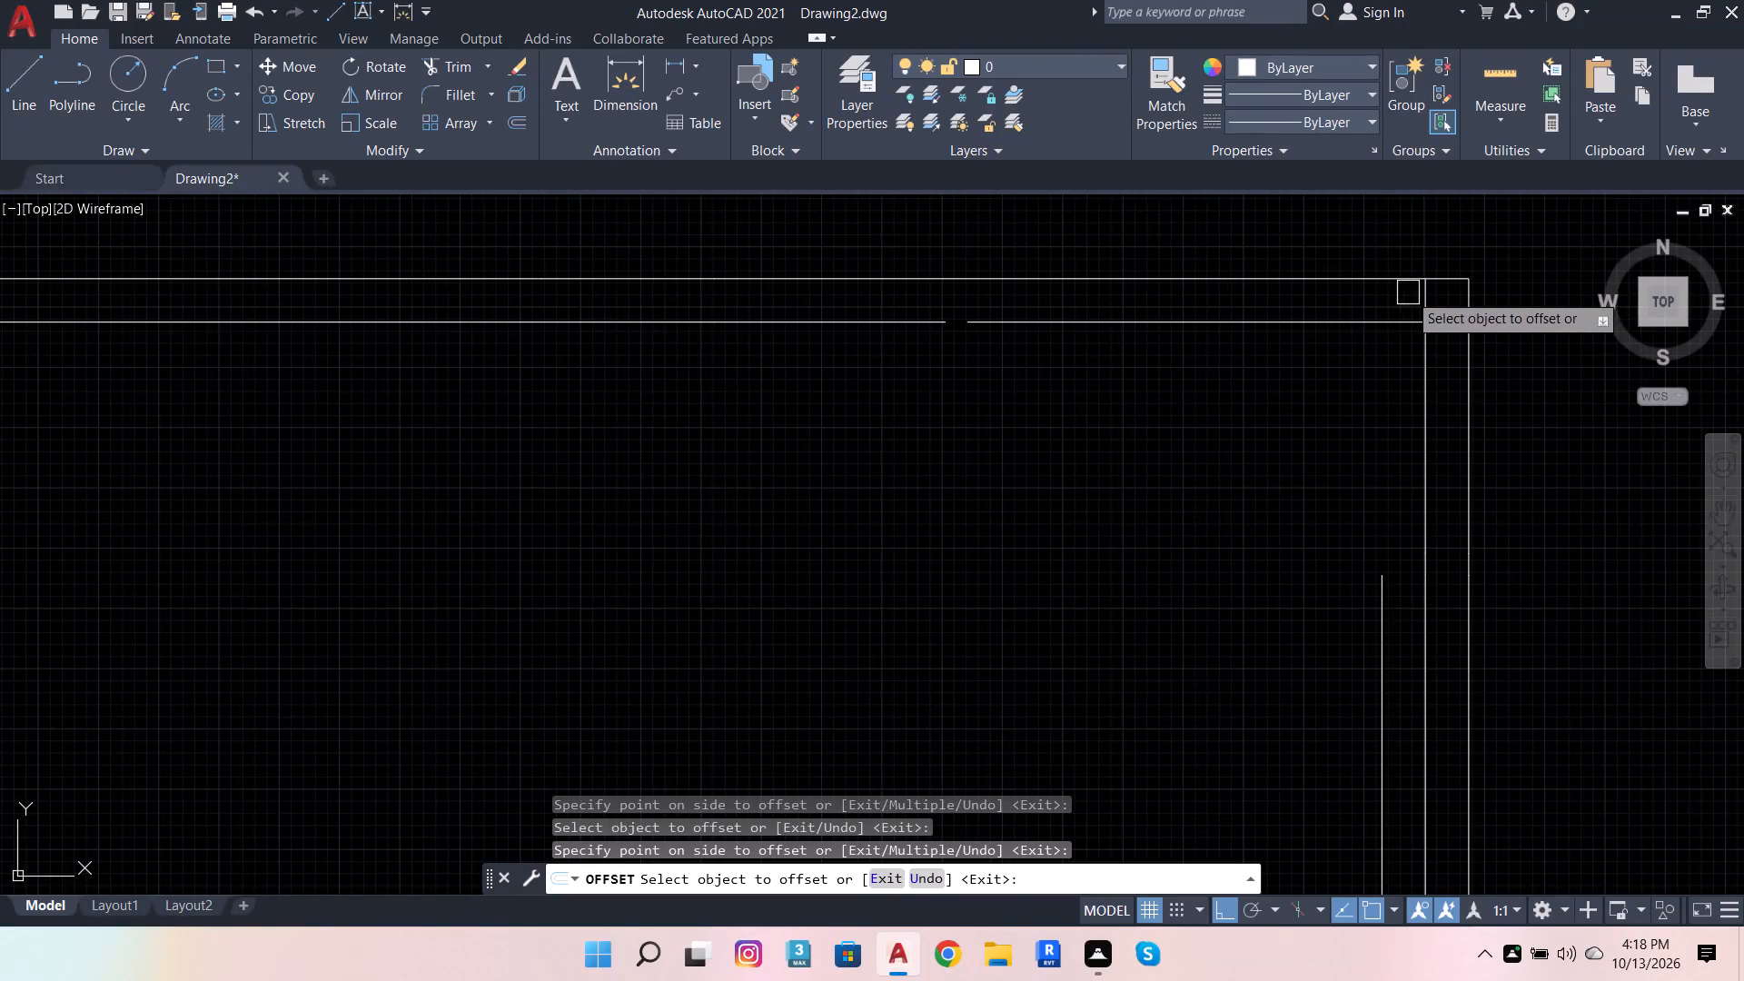
scroll(1421, 302, up, 1)
scroll(1255, 288, down, 2)
scroll(1154, 379, down, 2)
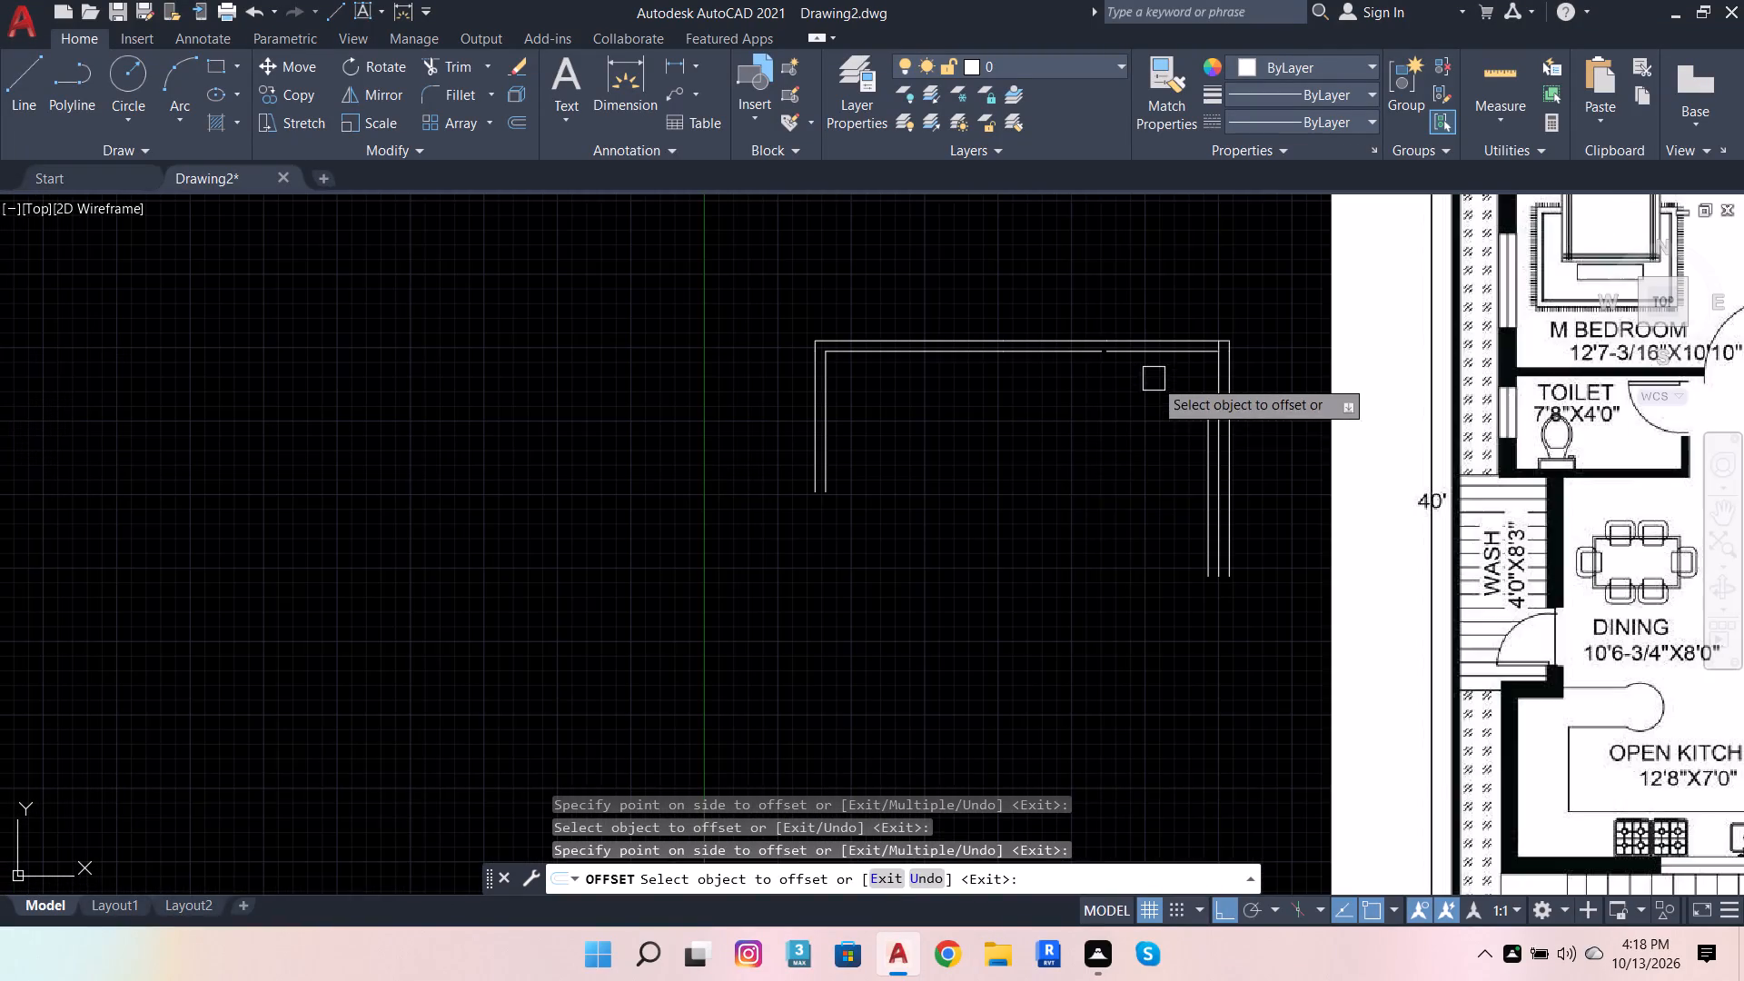
key(Escape)
Delete the short 9" vertical piece at the top toilet corner and the short 4.5" piece below the toilet's 4' line.
scroll(1199, 335, up, 3)
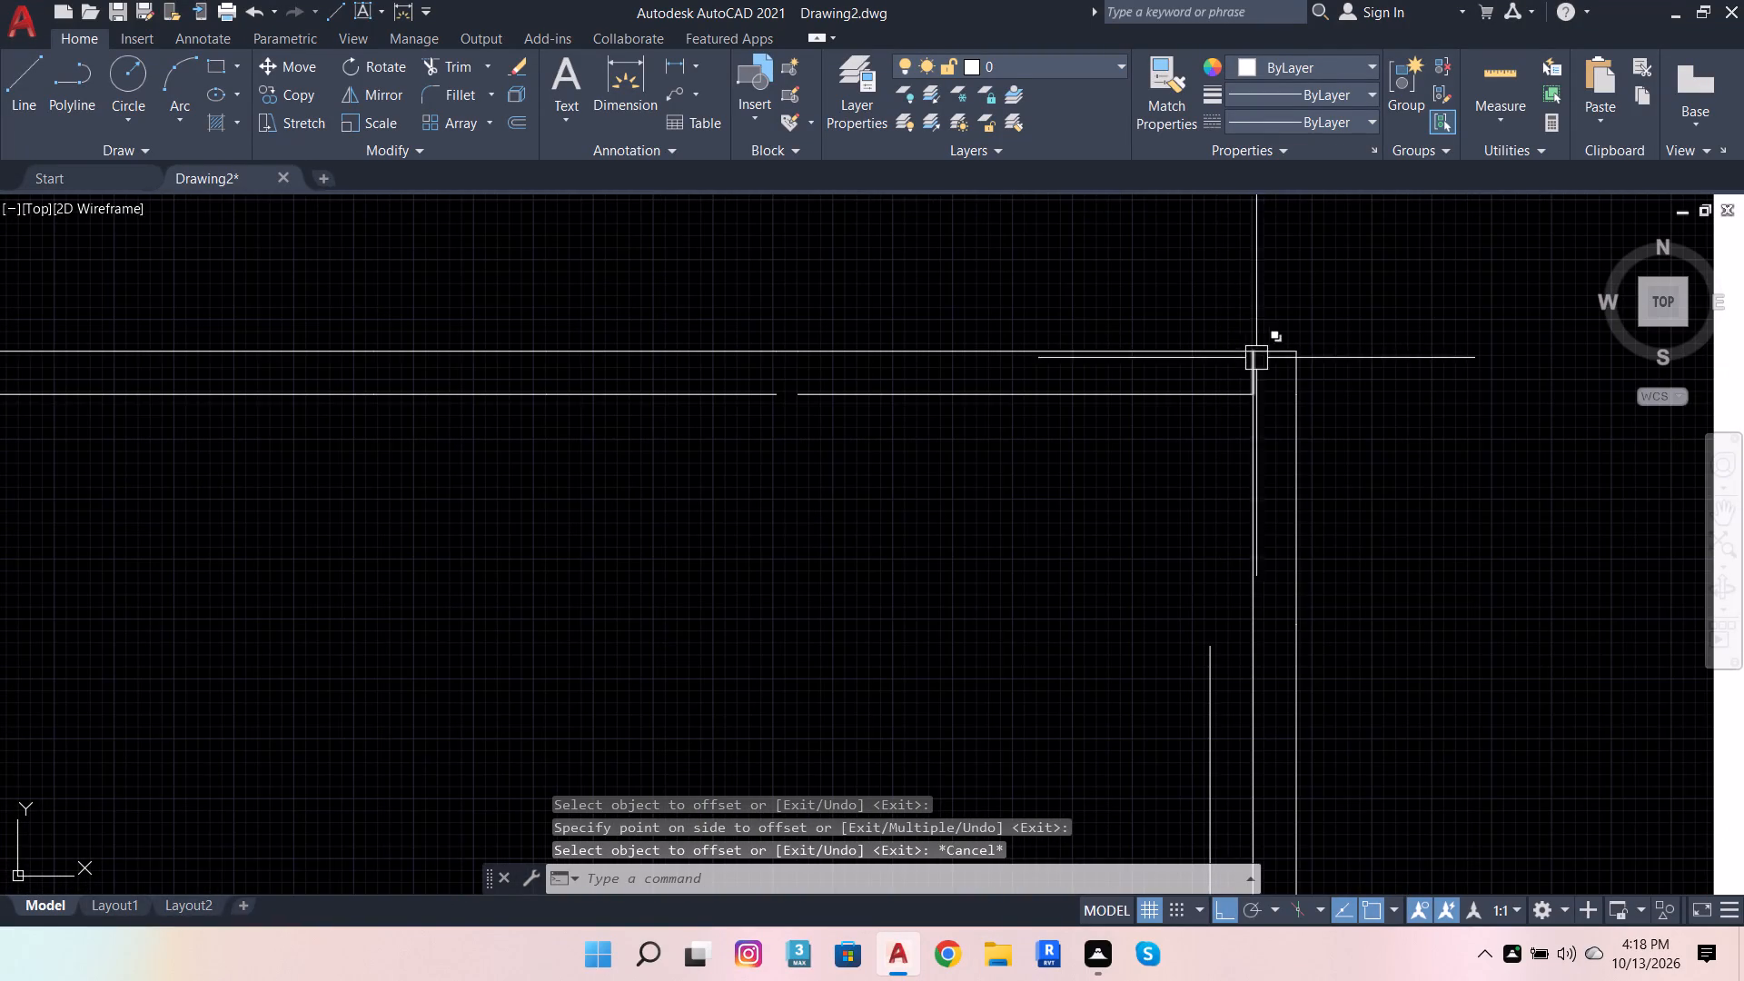
click(1266, 368)
click(1240, 380)
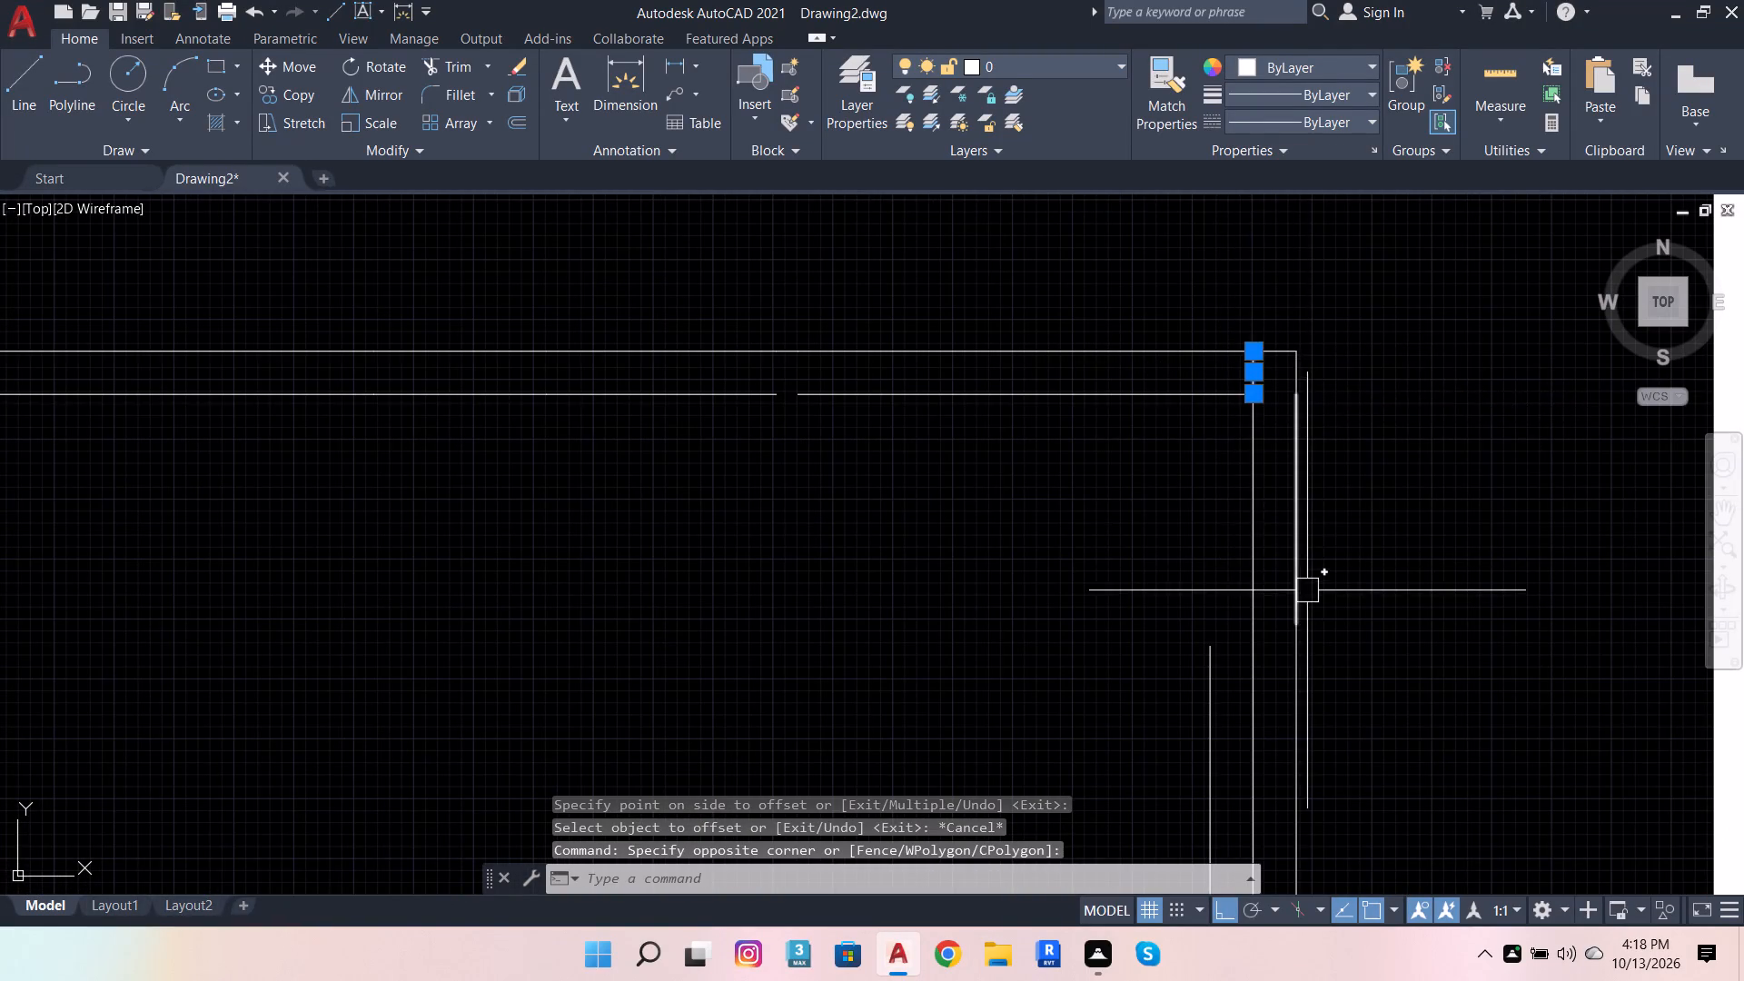
scroll(1307, 592, down, 1)
scroll(1272, 613, up, 1)
click(1232, 620)
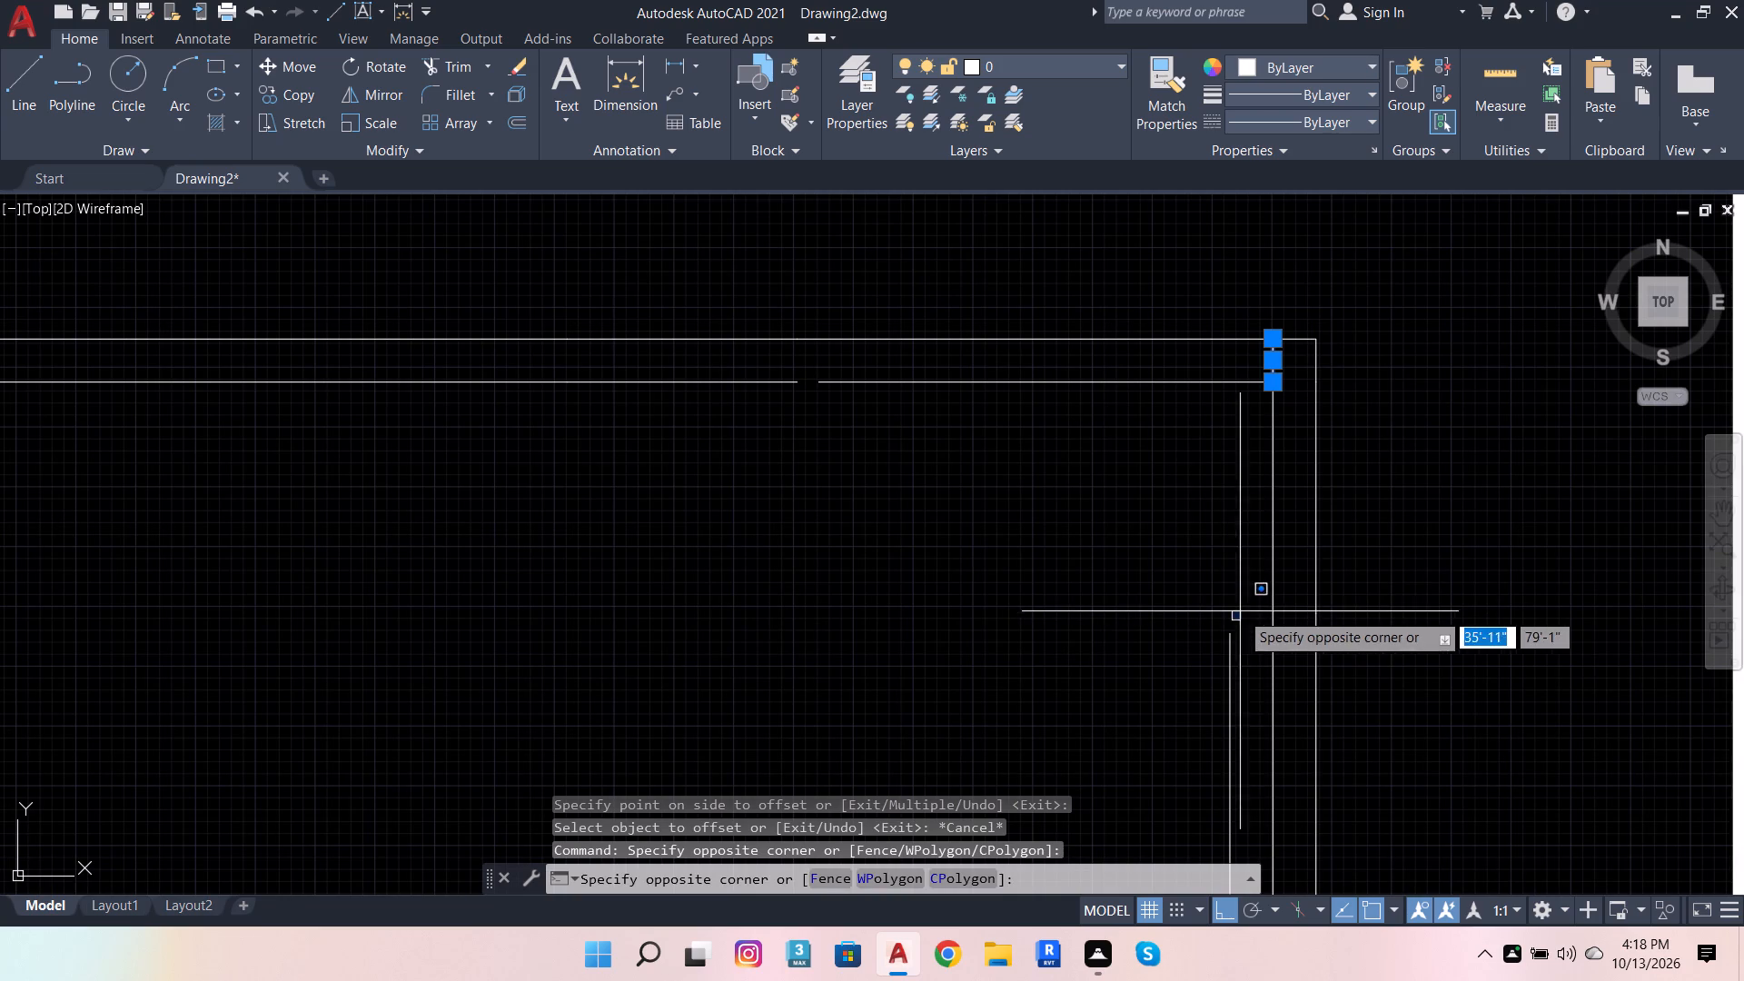
click(1288, 617)
click(1283, 626)
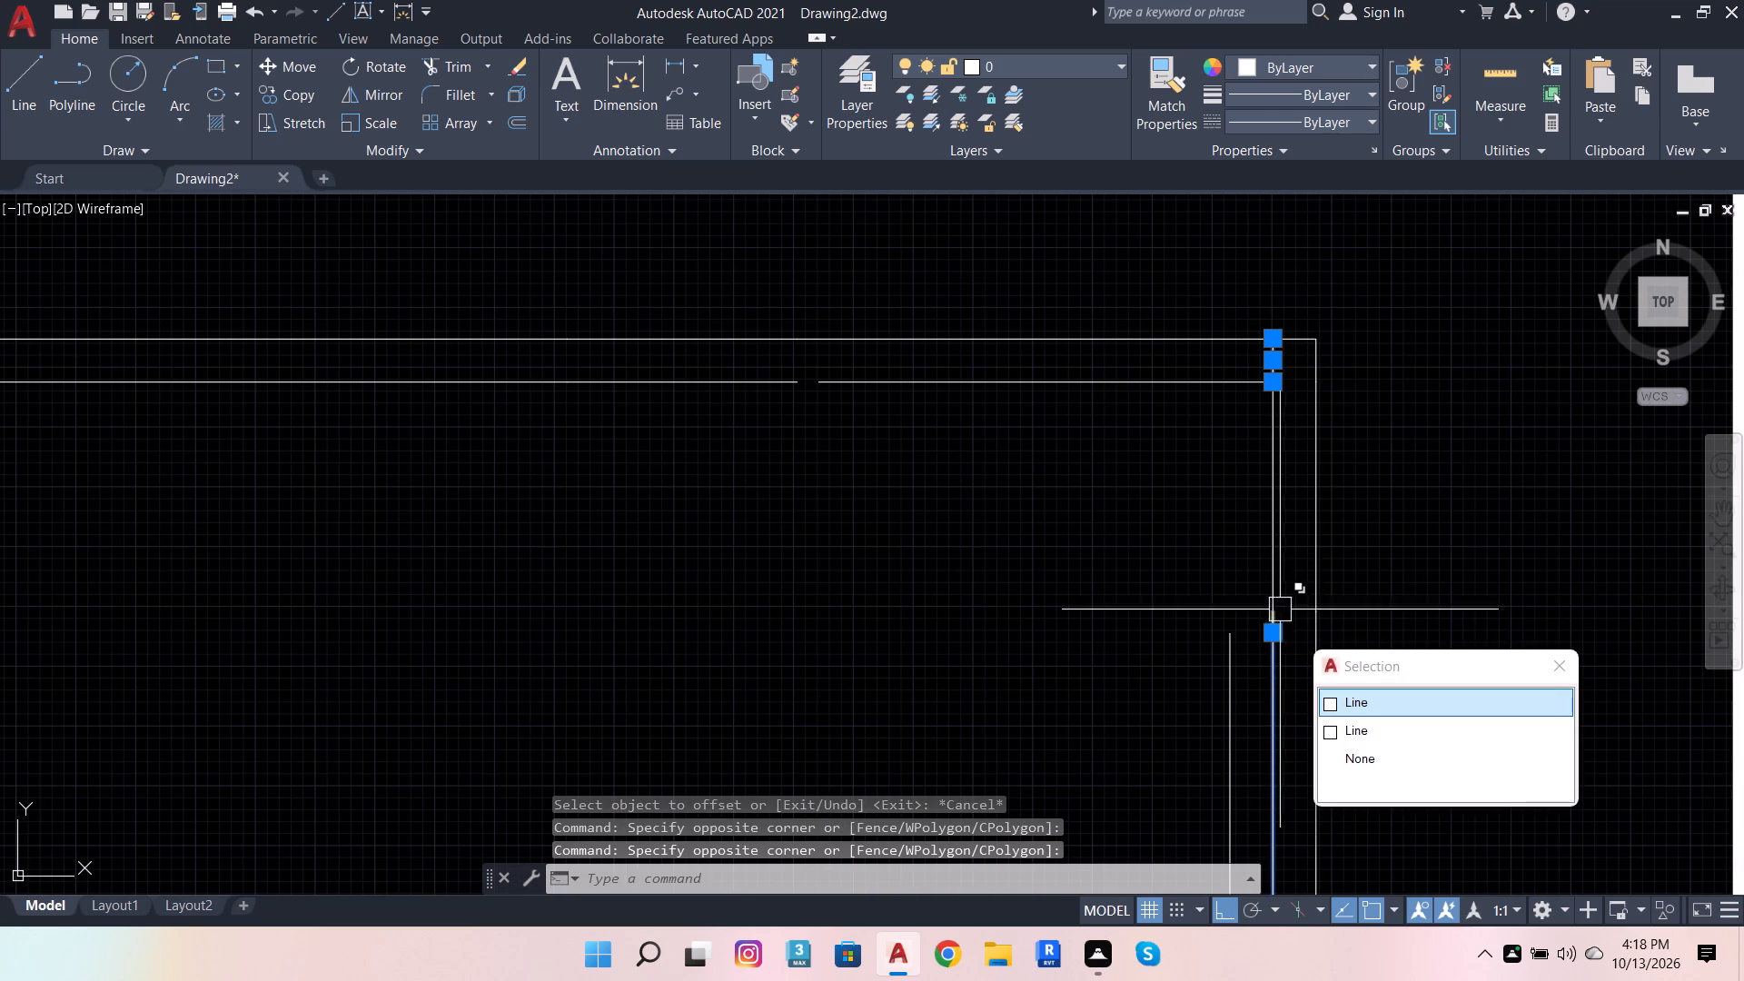
key(Escape)
click(1283, 618)
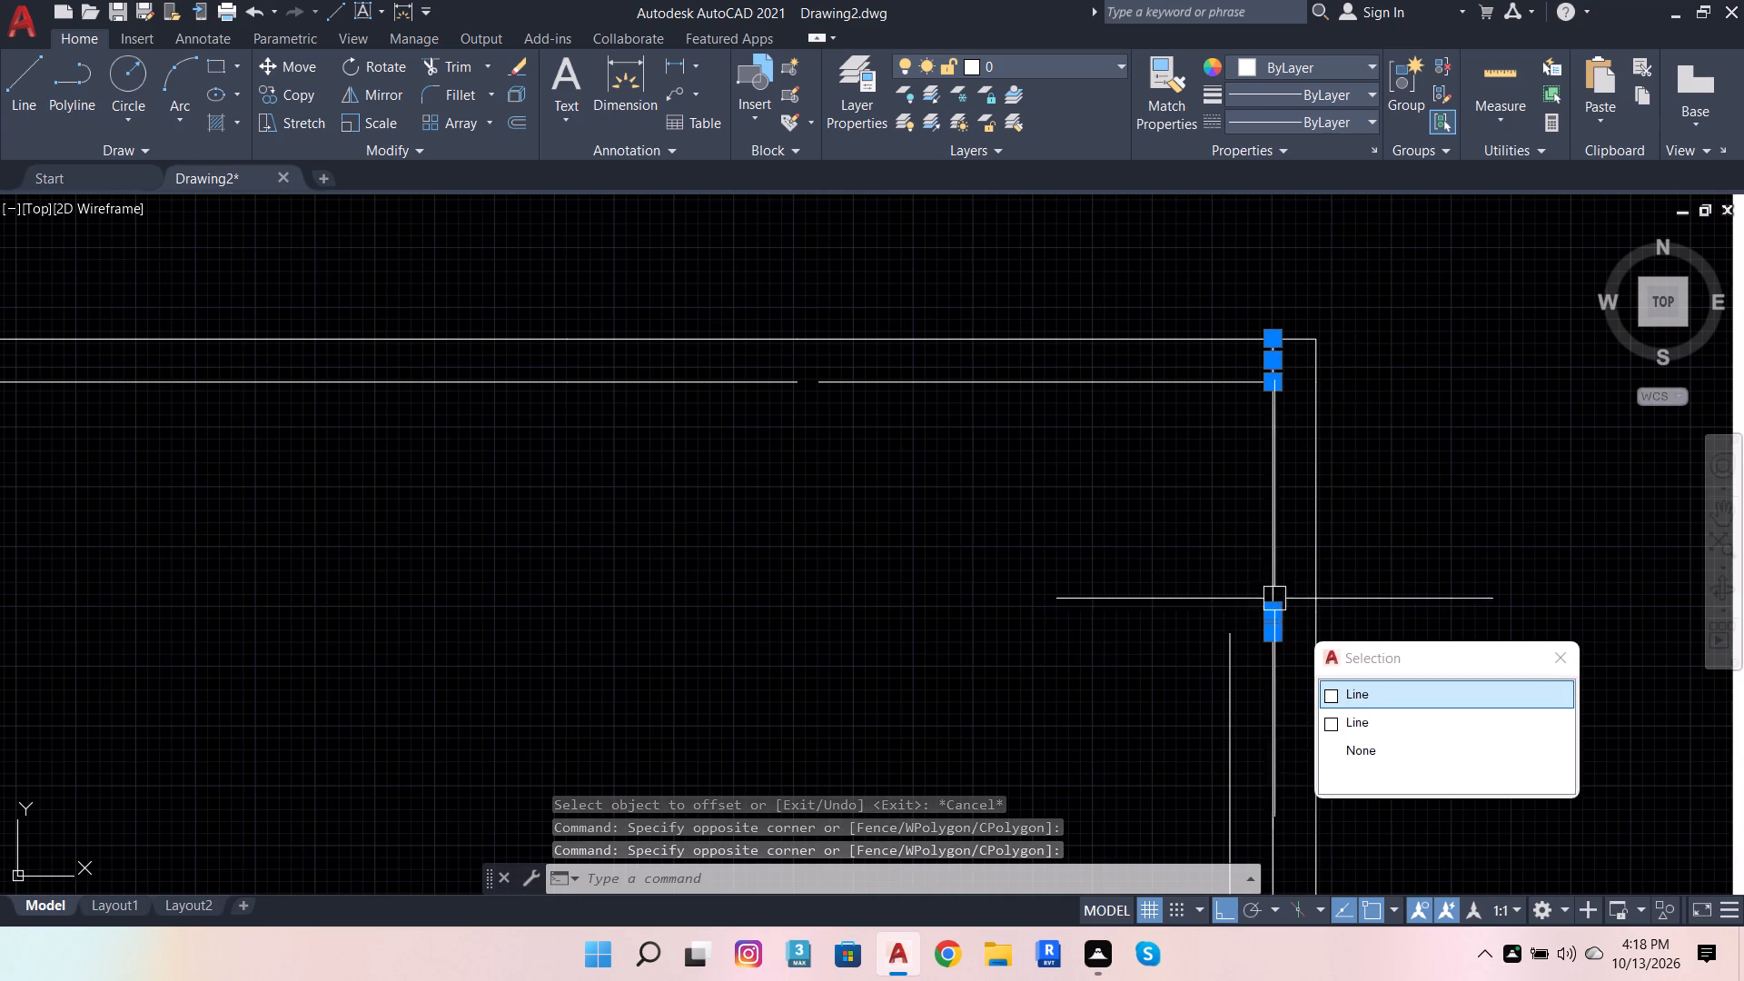
key(Delete)
Delete the surplus innermost vertical line offset inside the 11'7" C Bedroom wall.
scroll(1211, 517, down, 2)
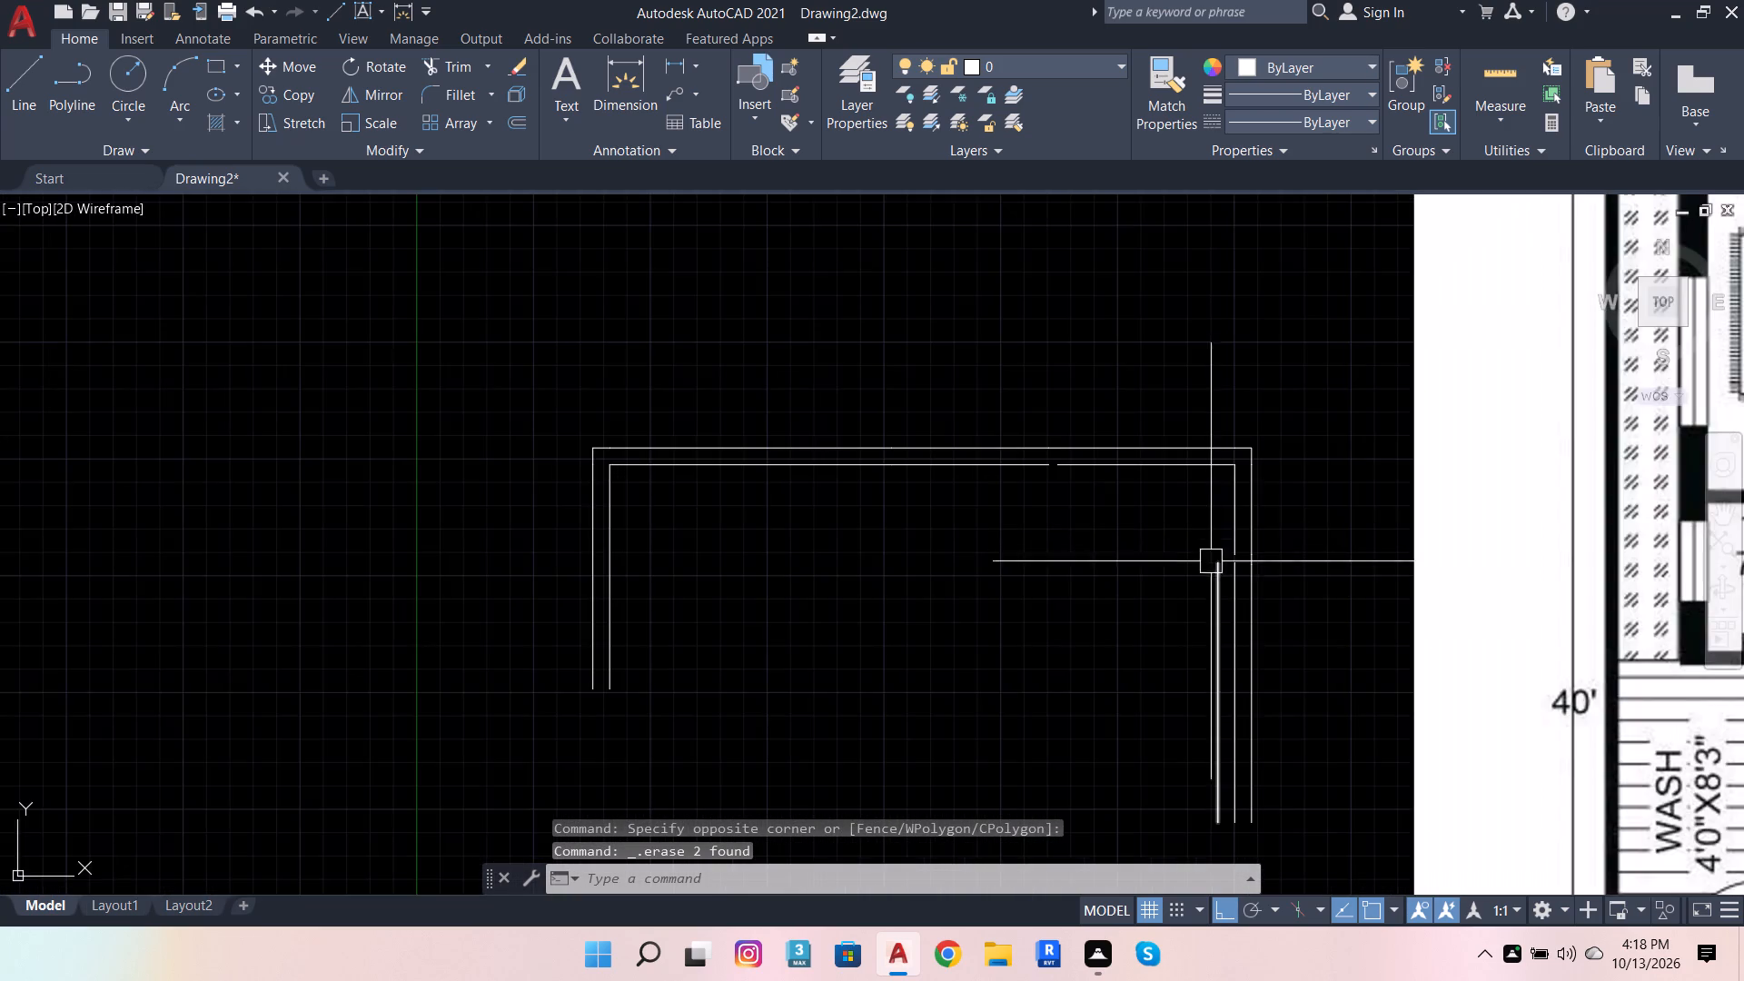
scroll(1211, 571, up, 4)
scroll(1237, 396, down, 4)
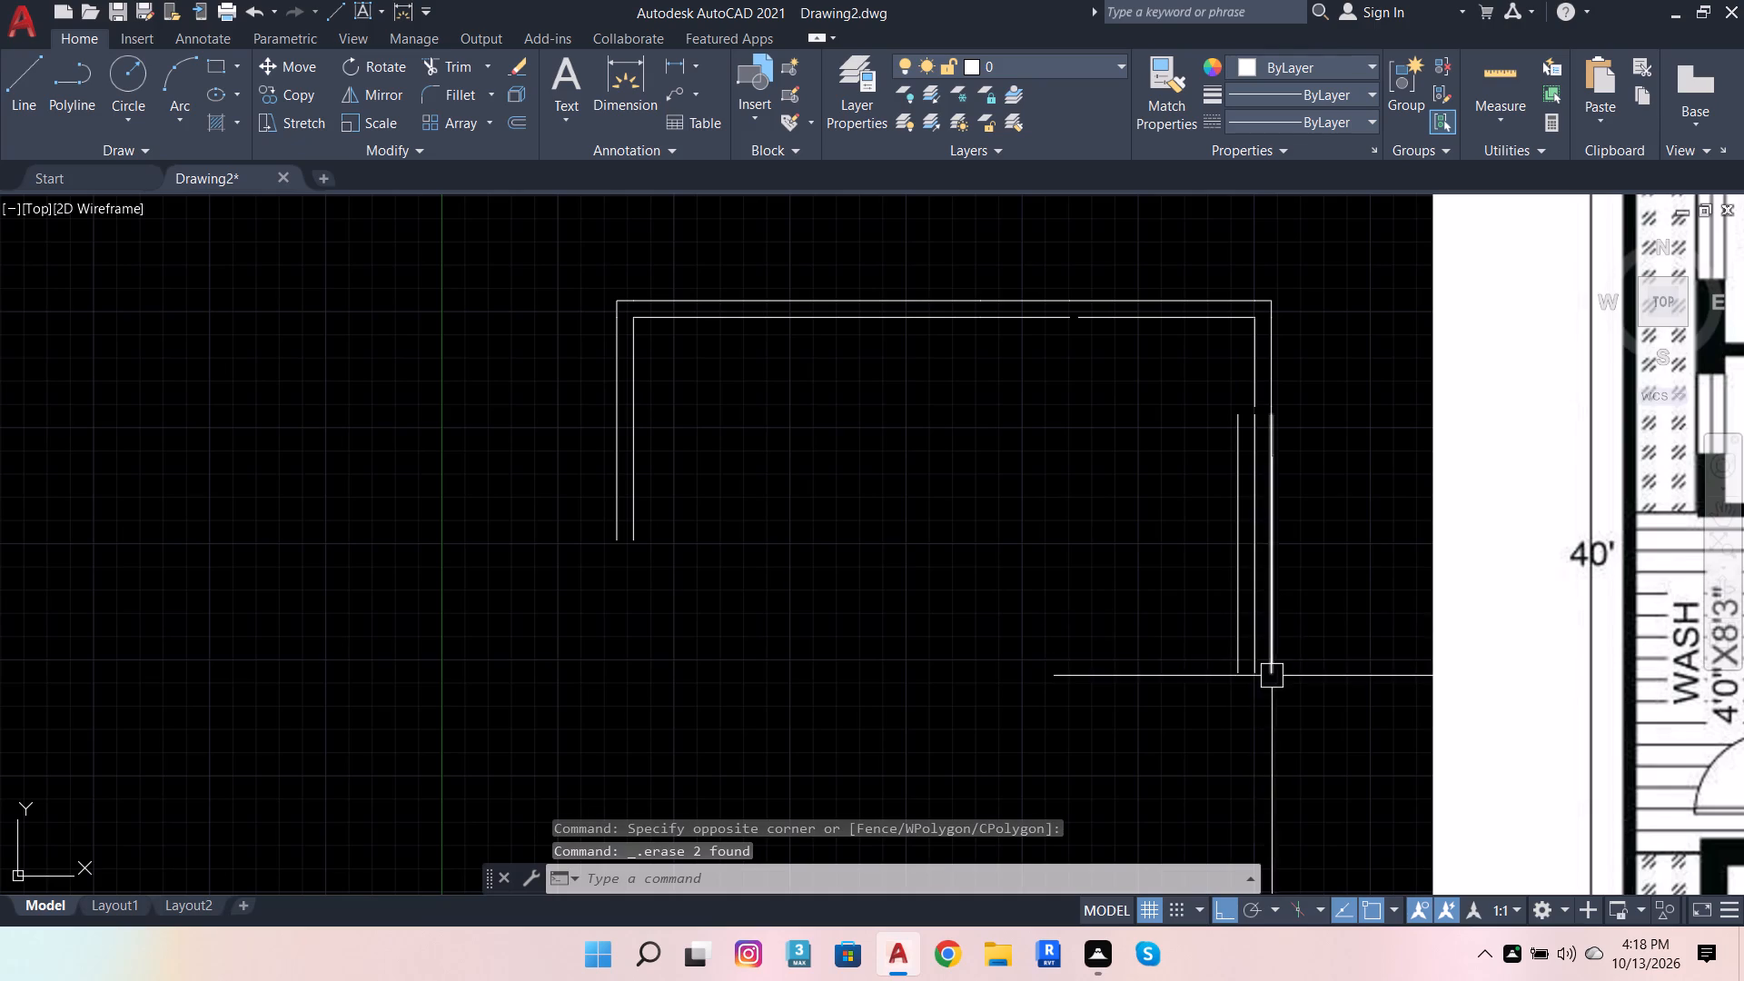
click(1226, 619)
key(Delete)
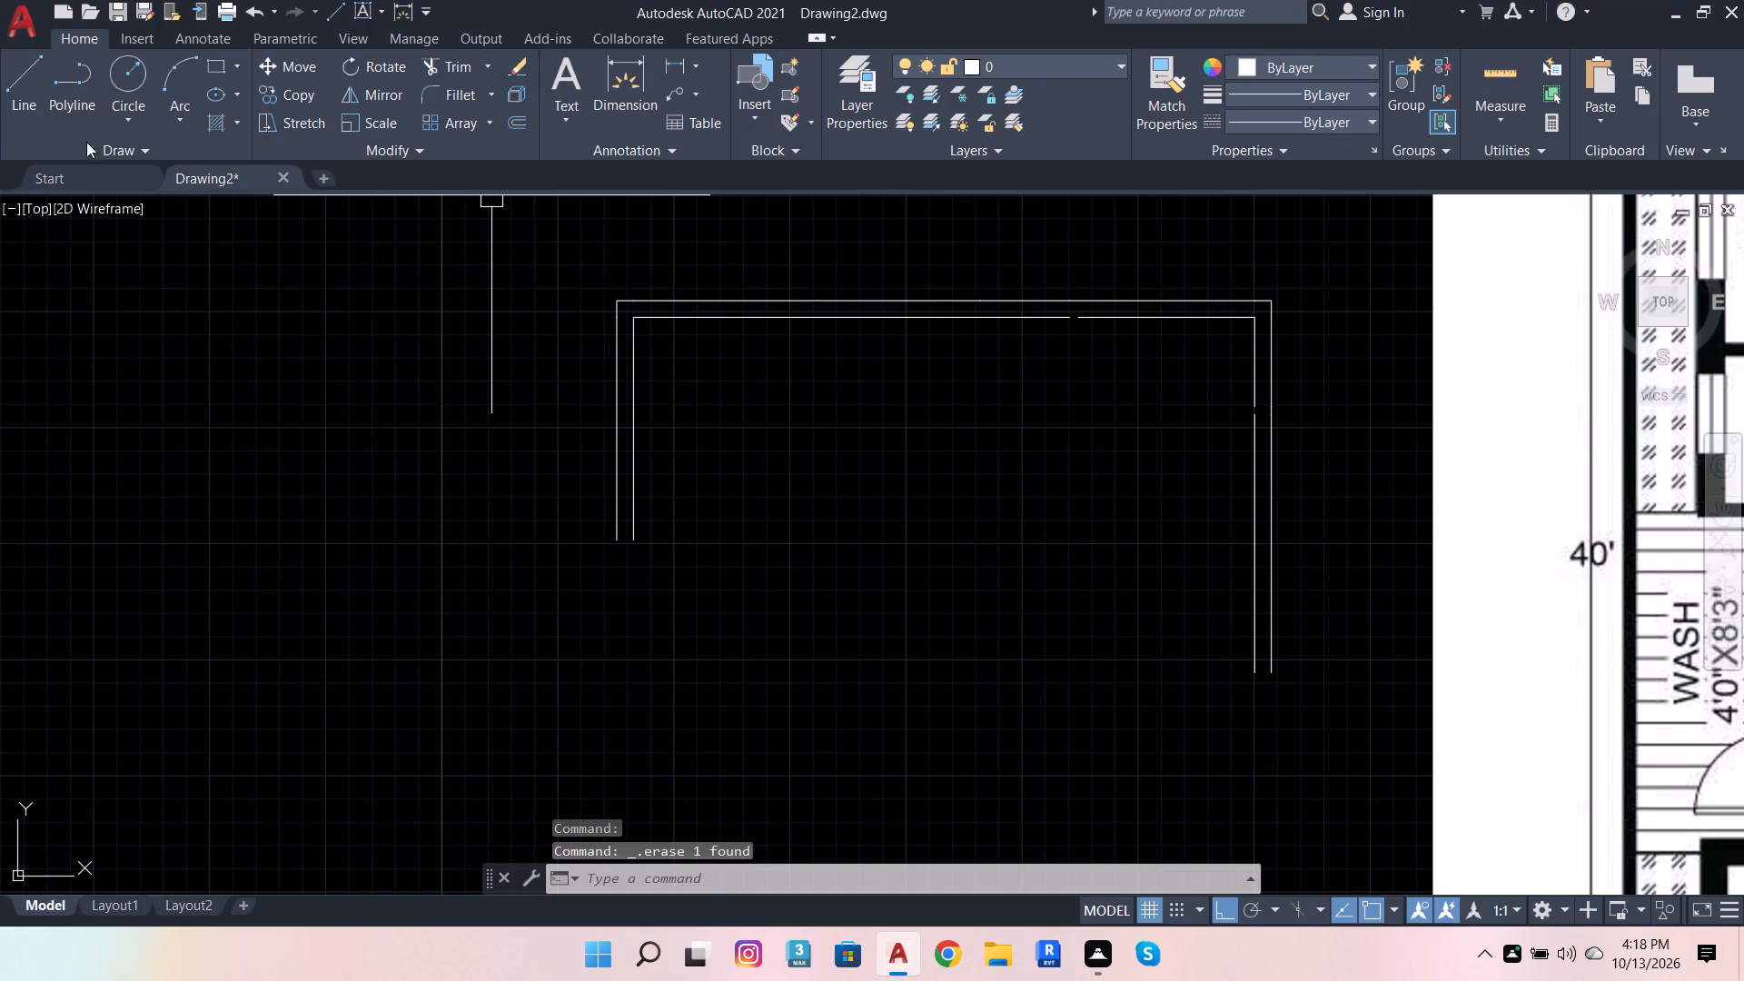
Draw the toilet's inner outline from the 4' wall segment's lower end: 7'11" horizontally inward and up to the top wall's inner face.
click(5, 77)
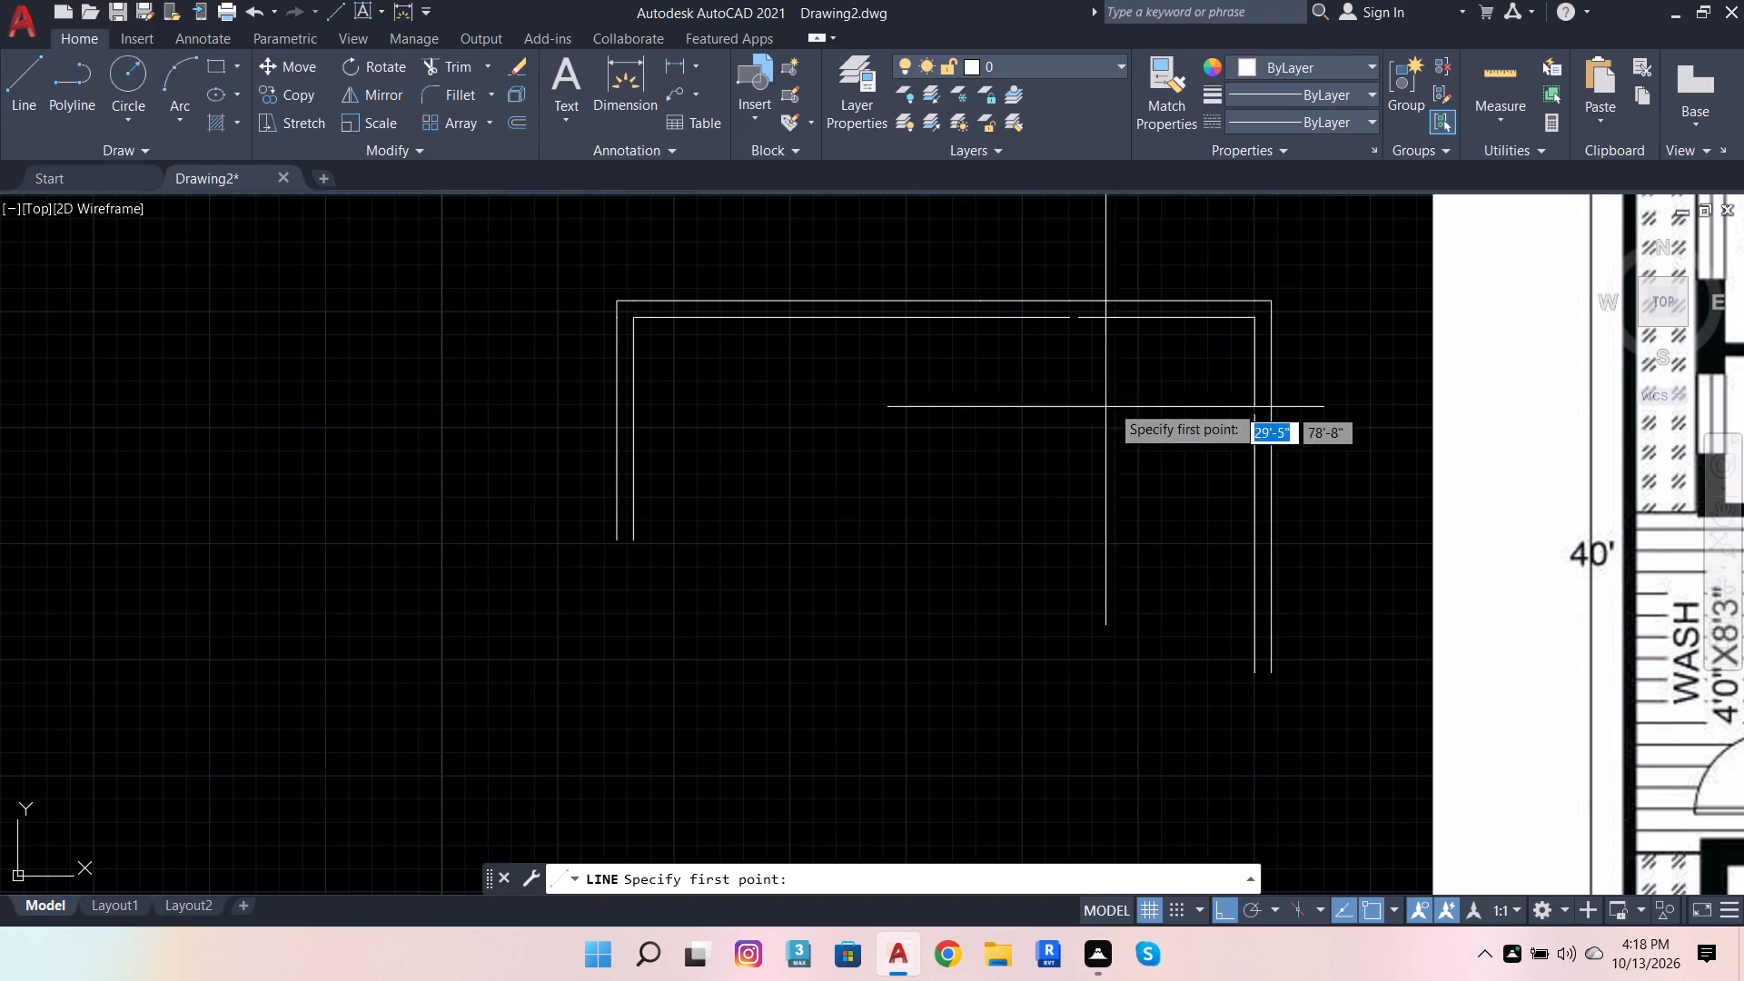
click(1262, 400)
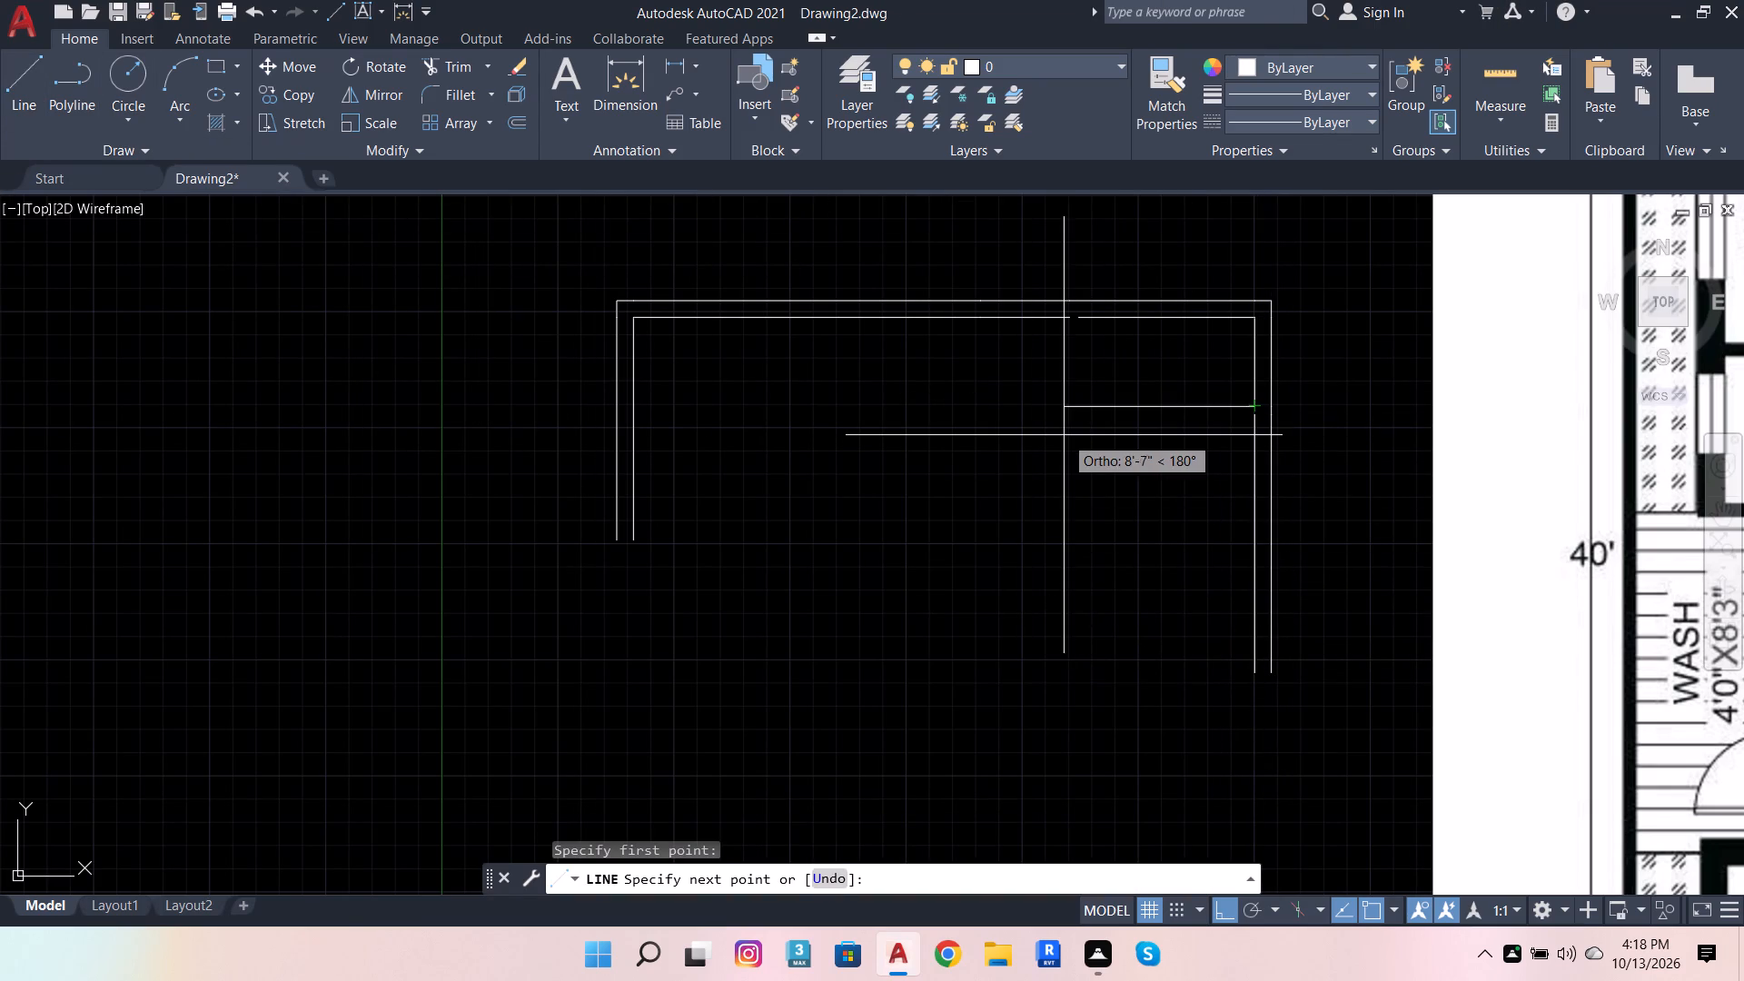
text(7'11)
key(Return)
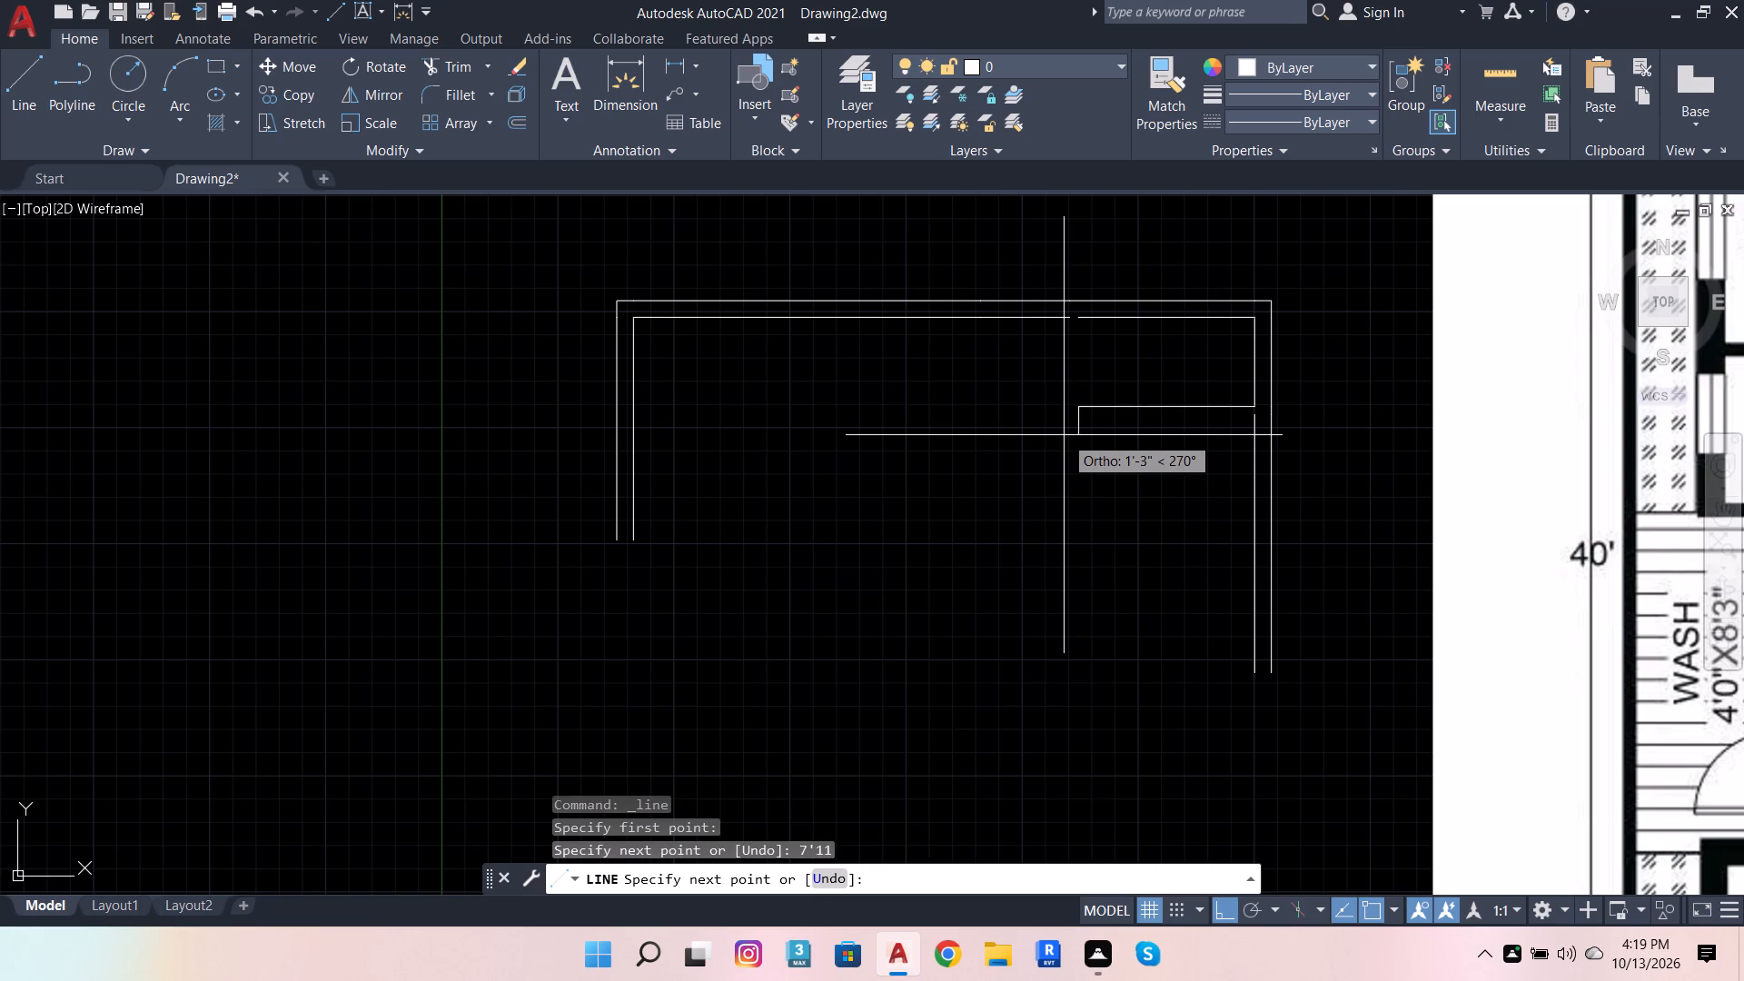
click(1077, 320)
key(space)
Draw the toilet partitions' outer faces as crossing lines, horizontal from the 11'7" wall's top end and vertical from the inner top wall's open end.
key(space)
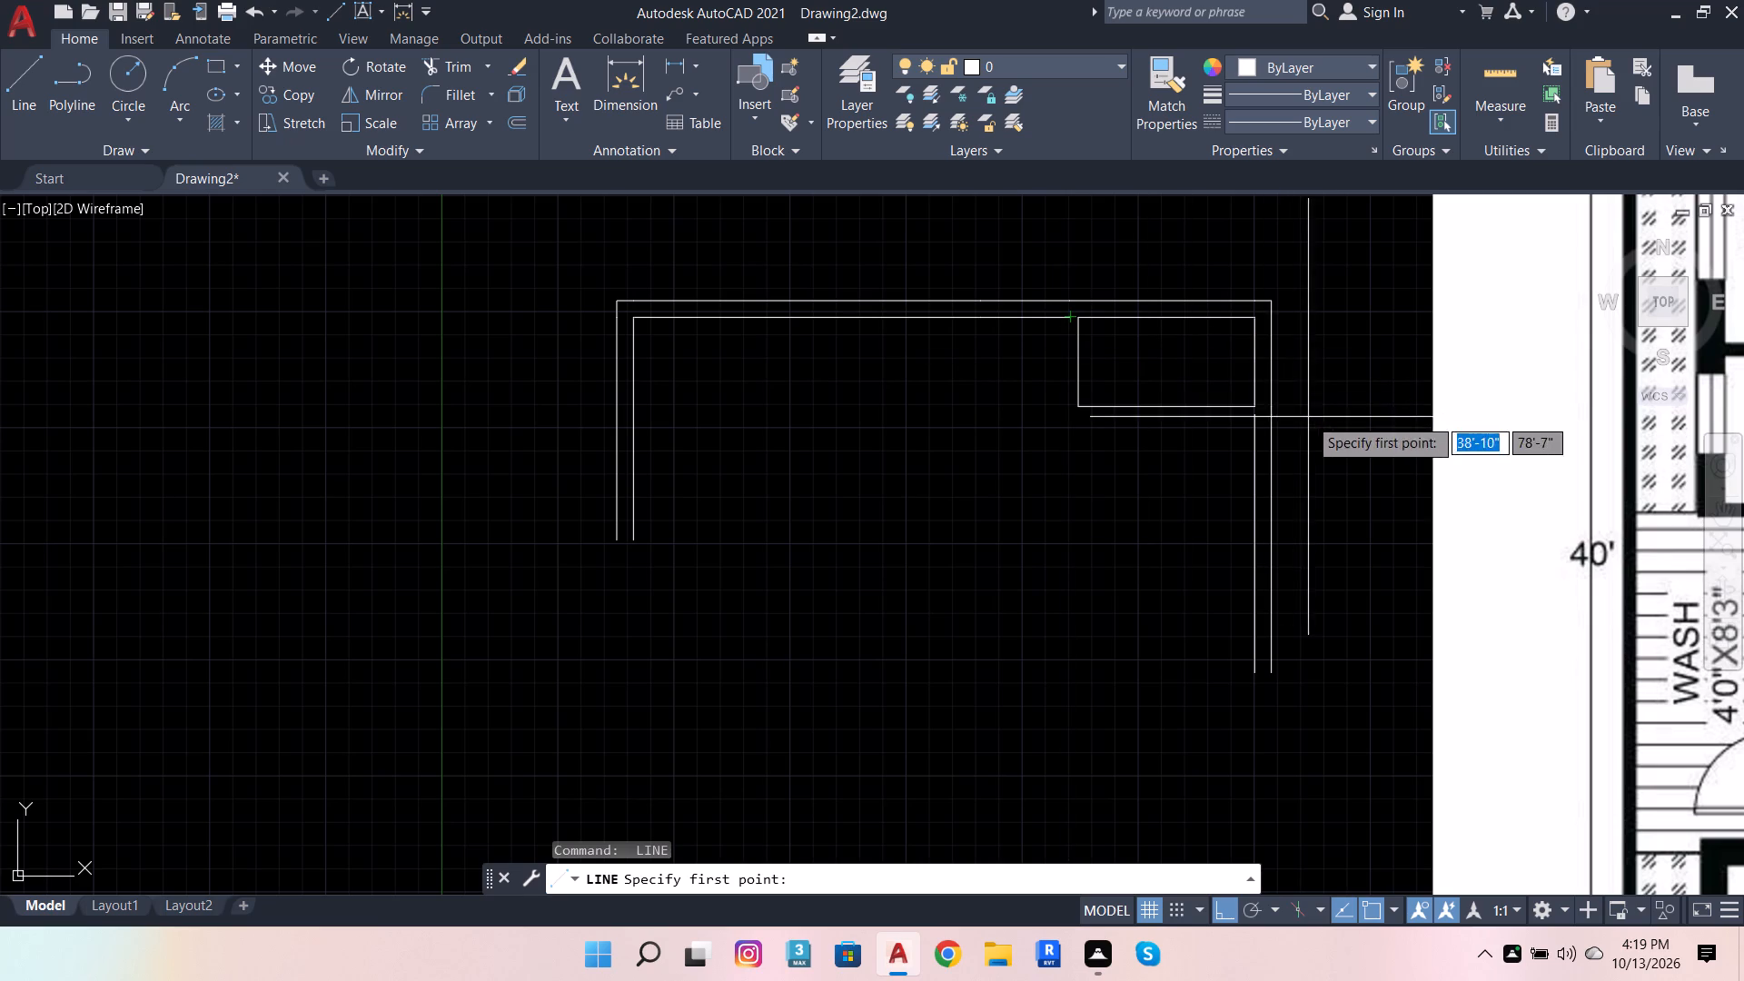
click(1259, 411)
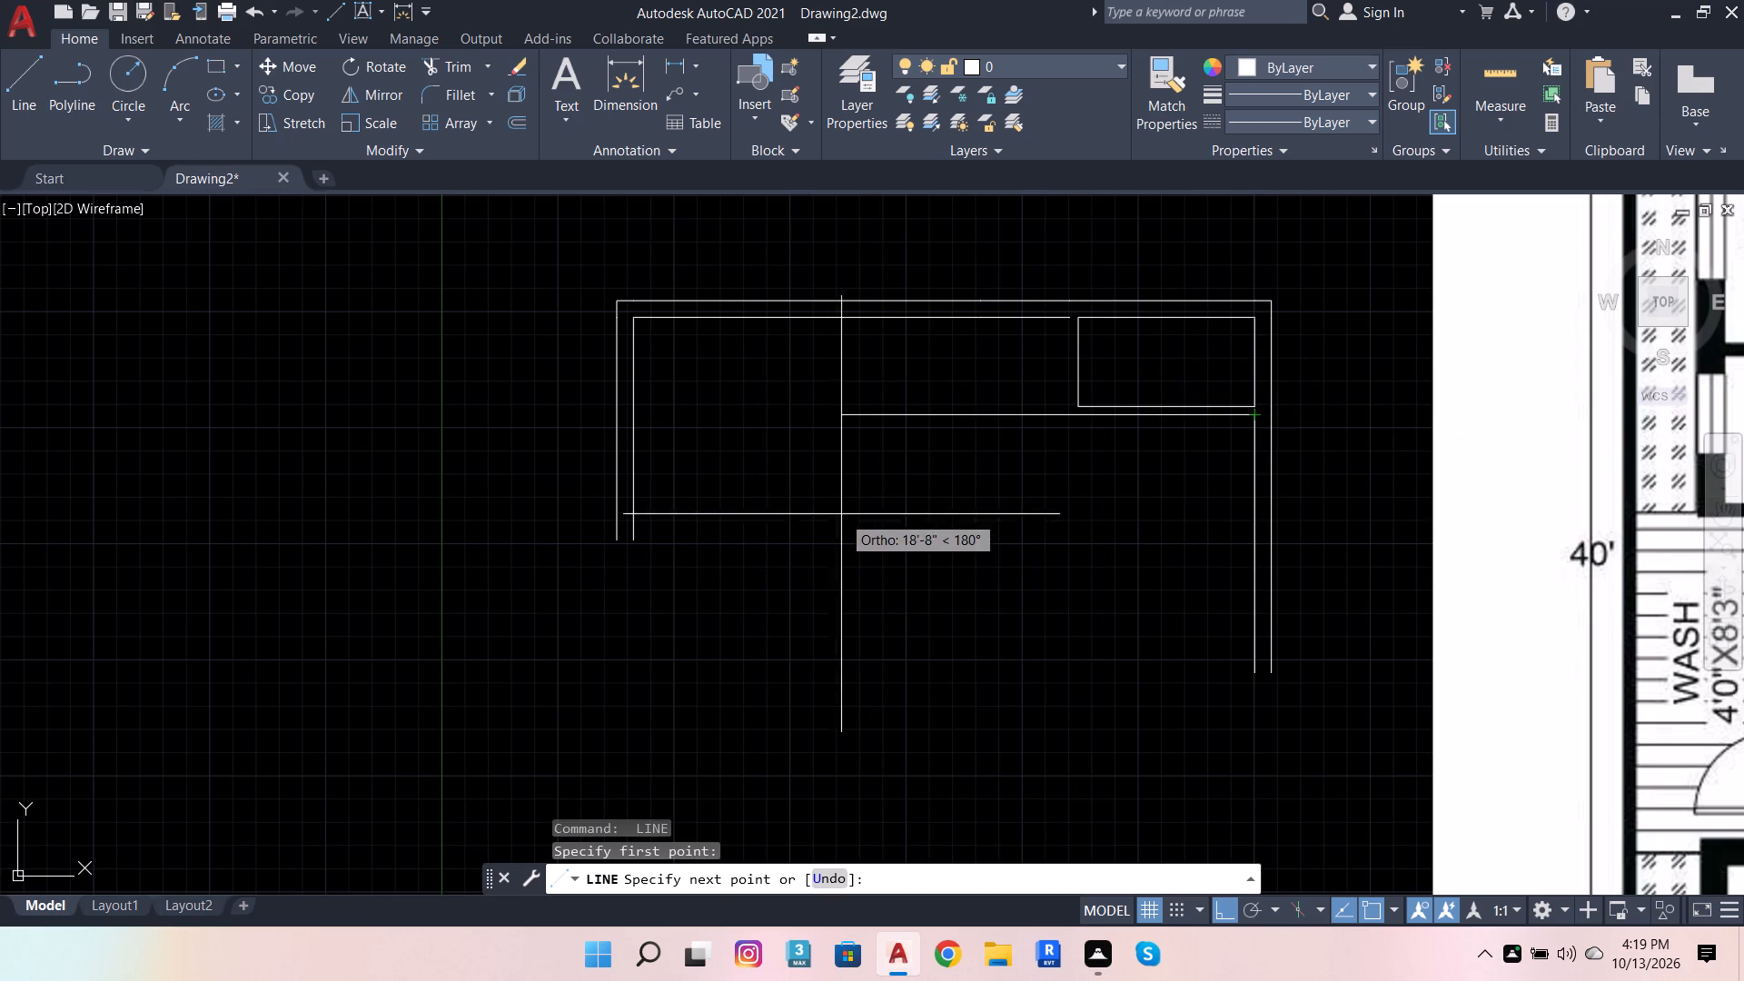
click(895, 466)
key(space)
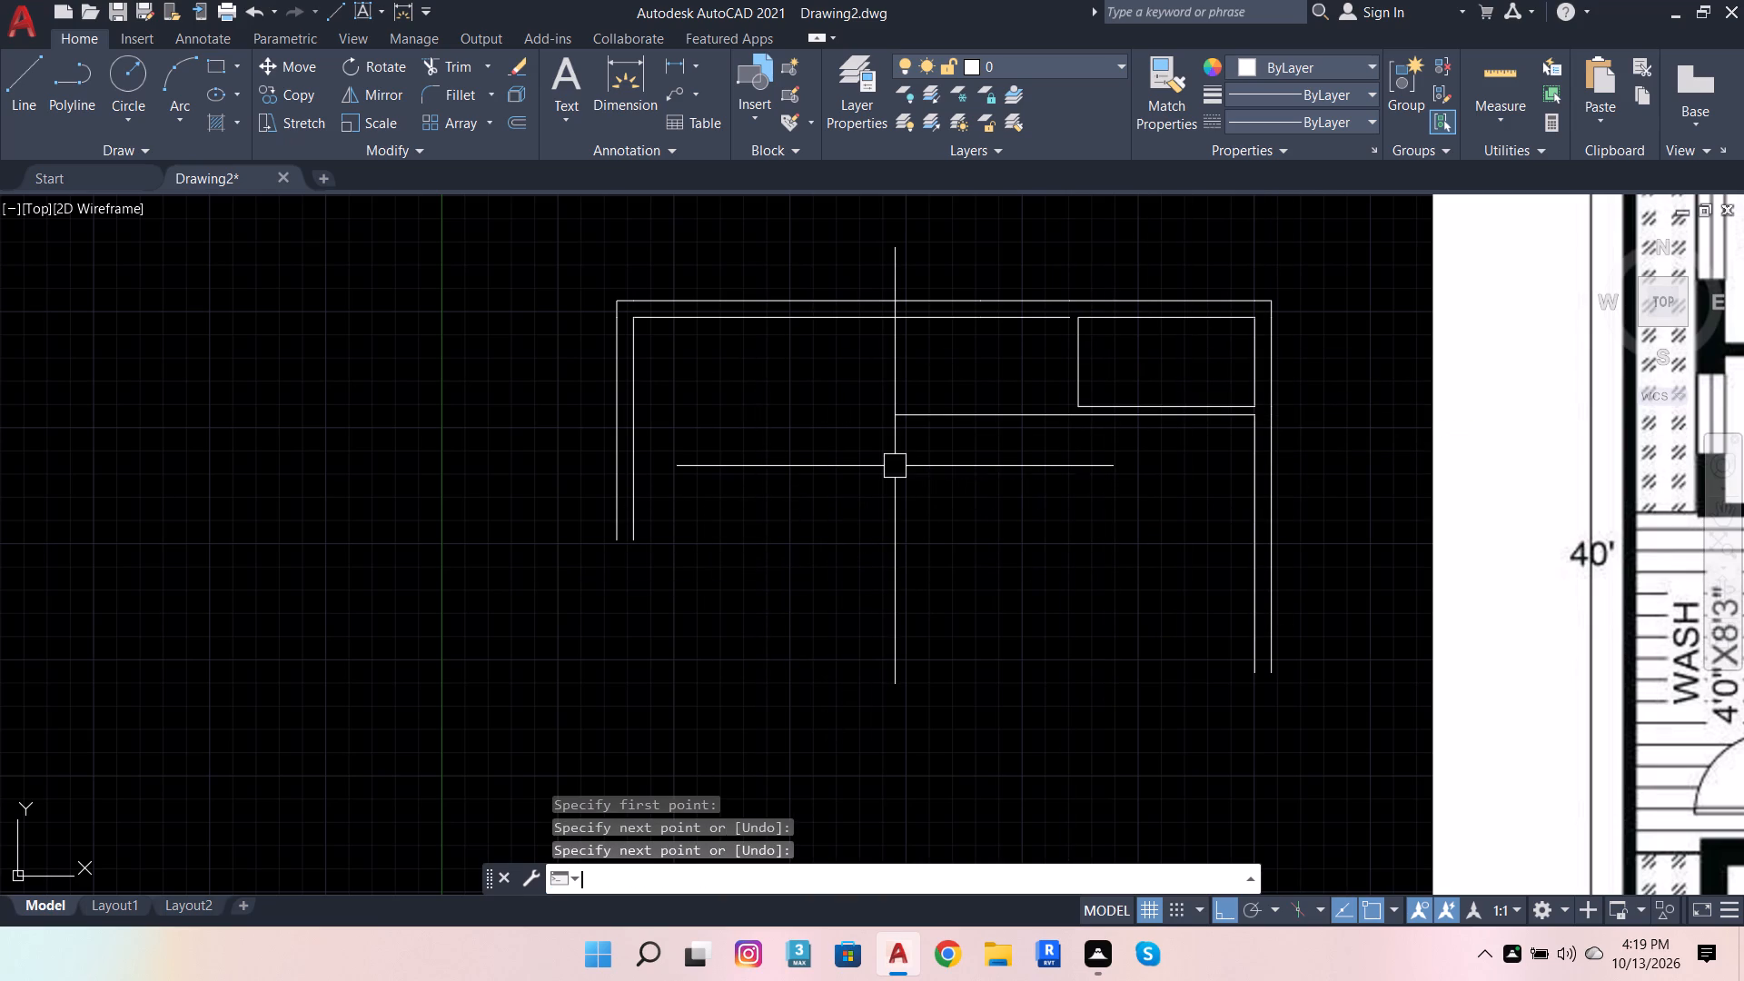
key(space)
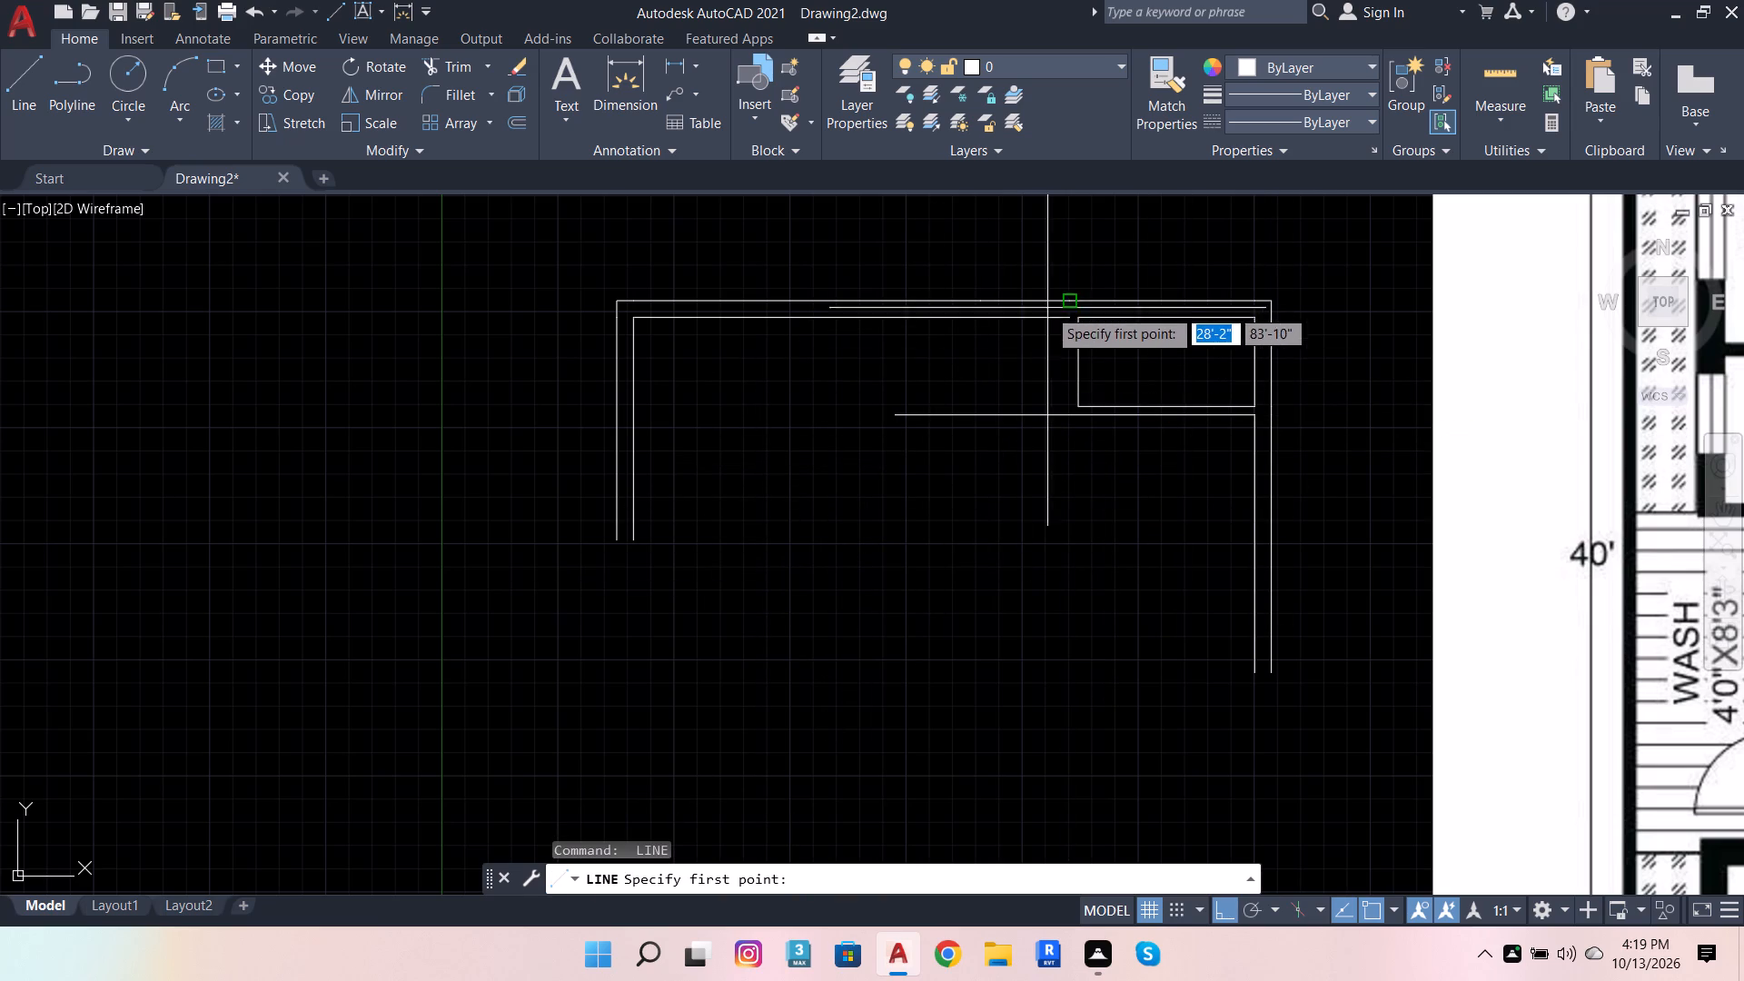
scroll(1067, 322, up, 2)
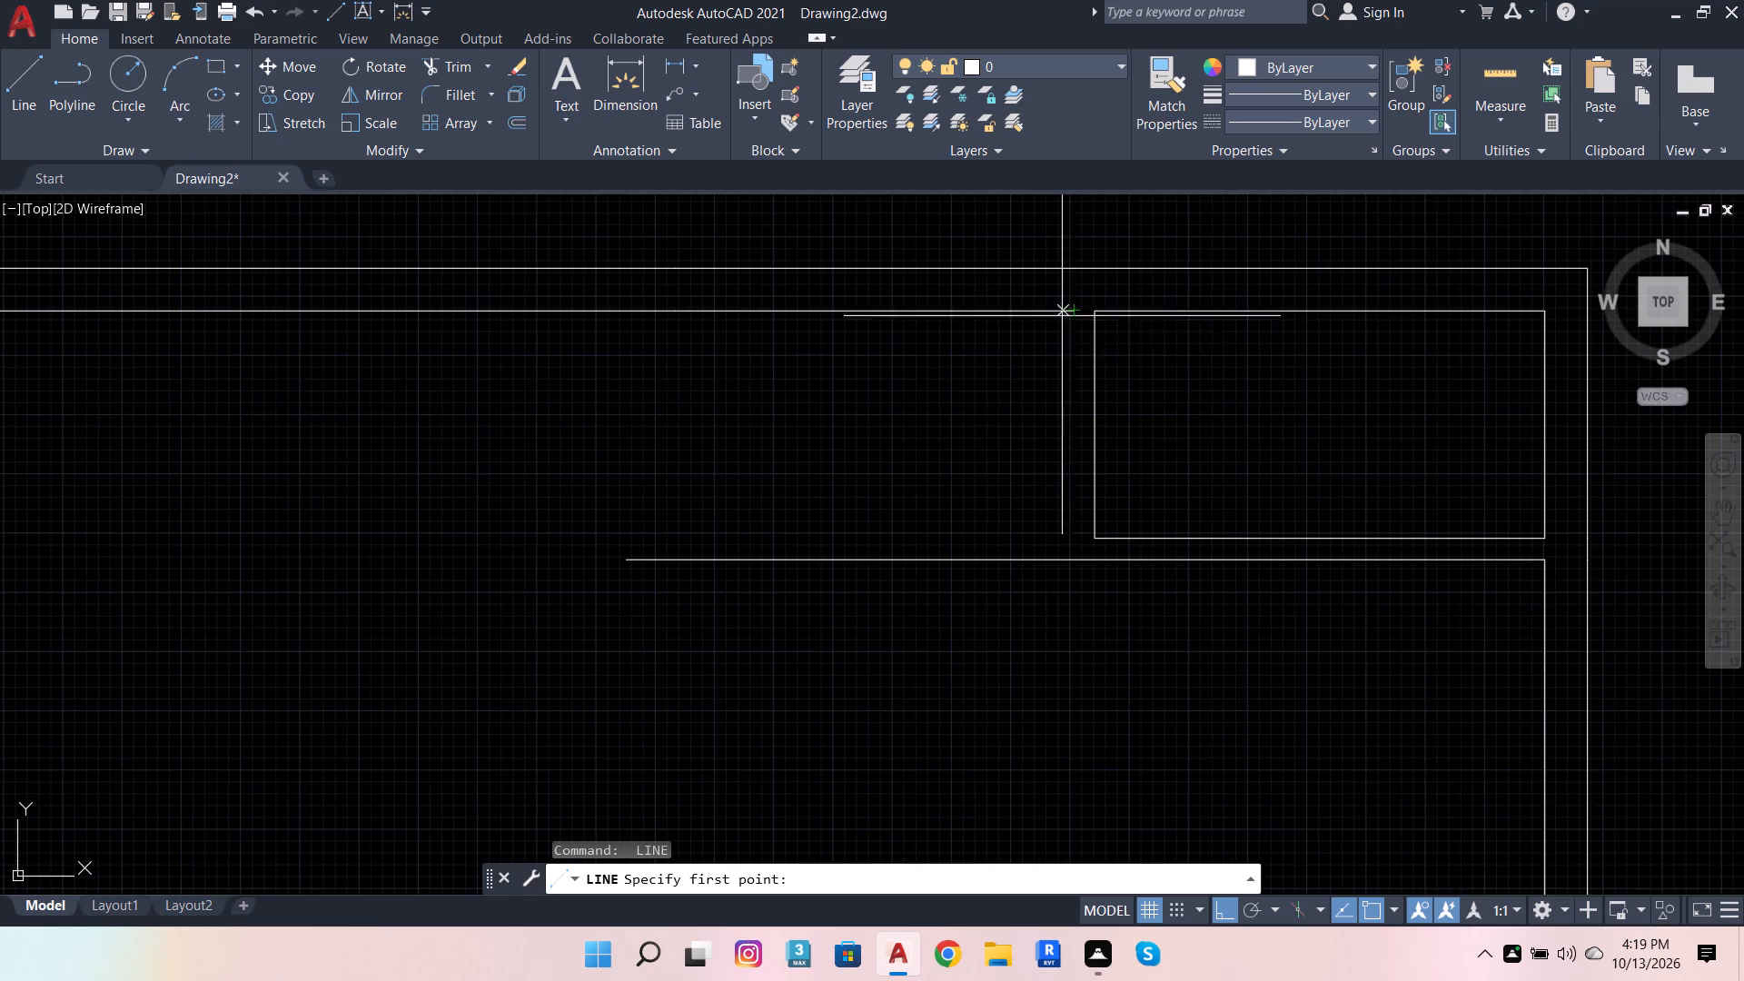
click(1073, 311)
click(1099, 663)
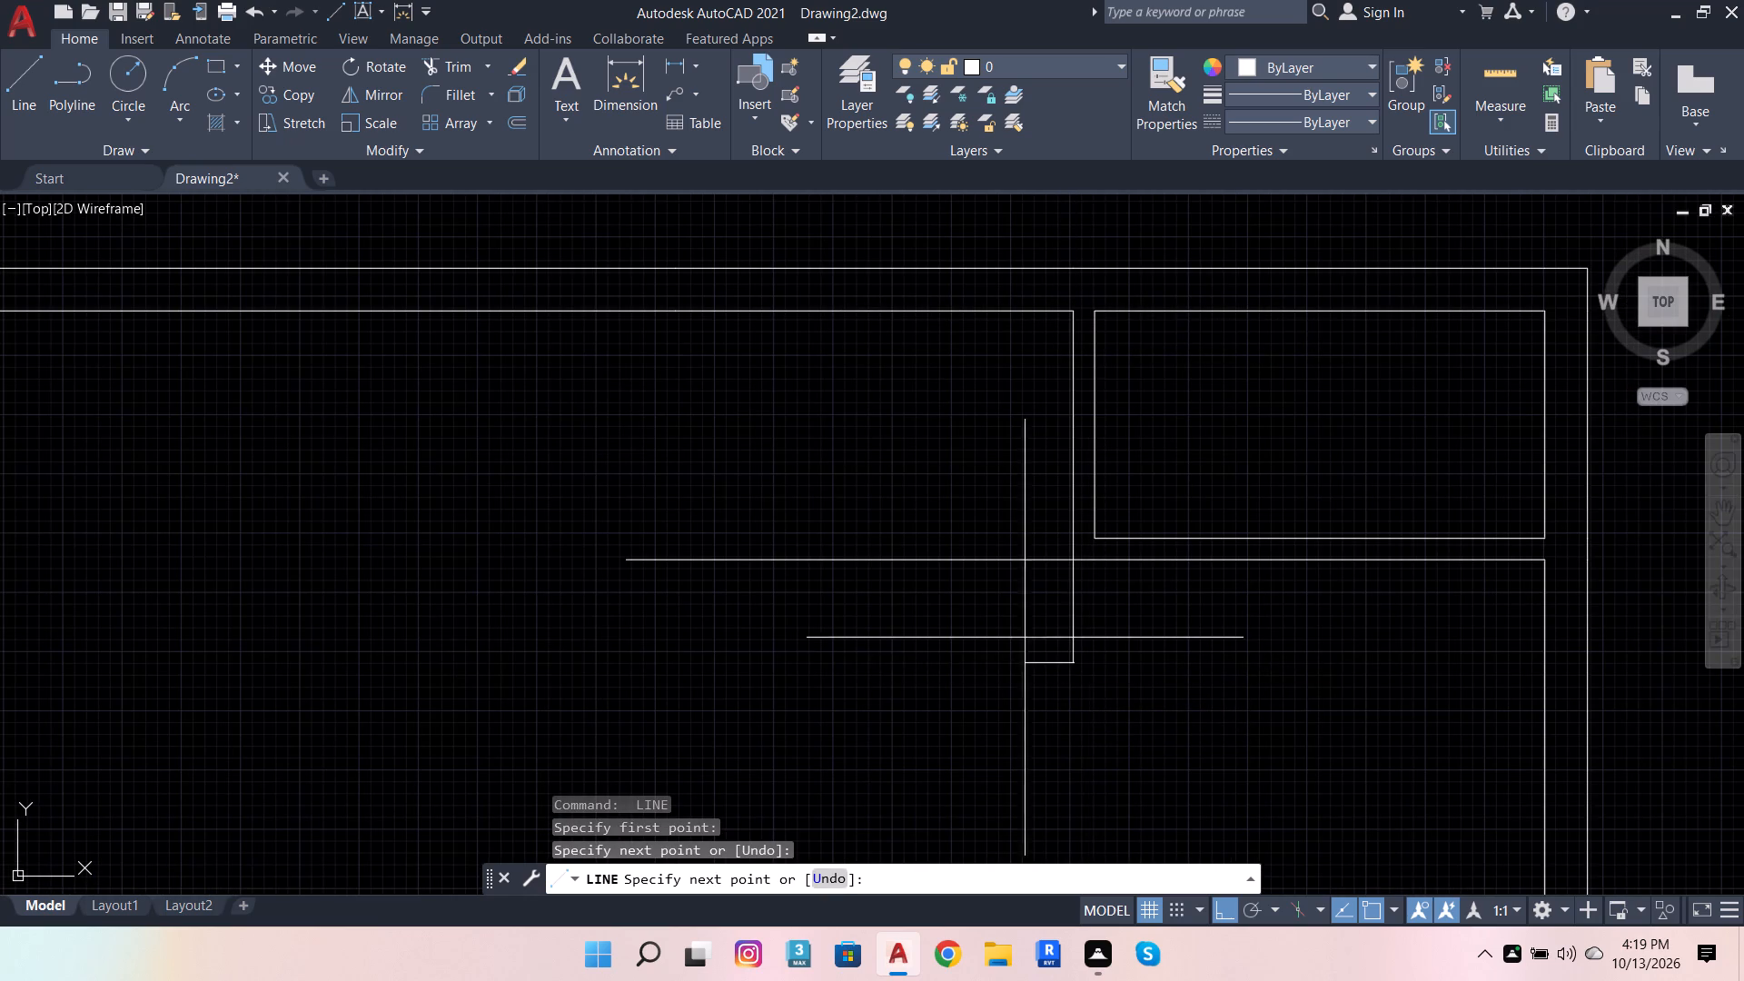
Trim the overhanging ends of the two crossing partition lines to form a clean corner outside the toilet.
click(432, 59)
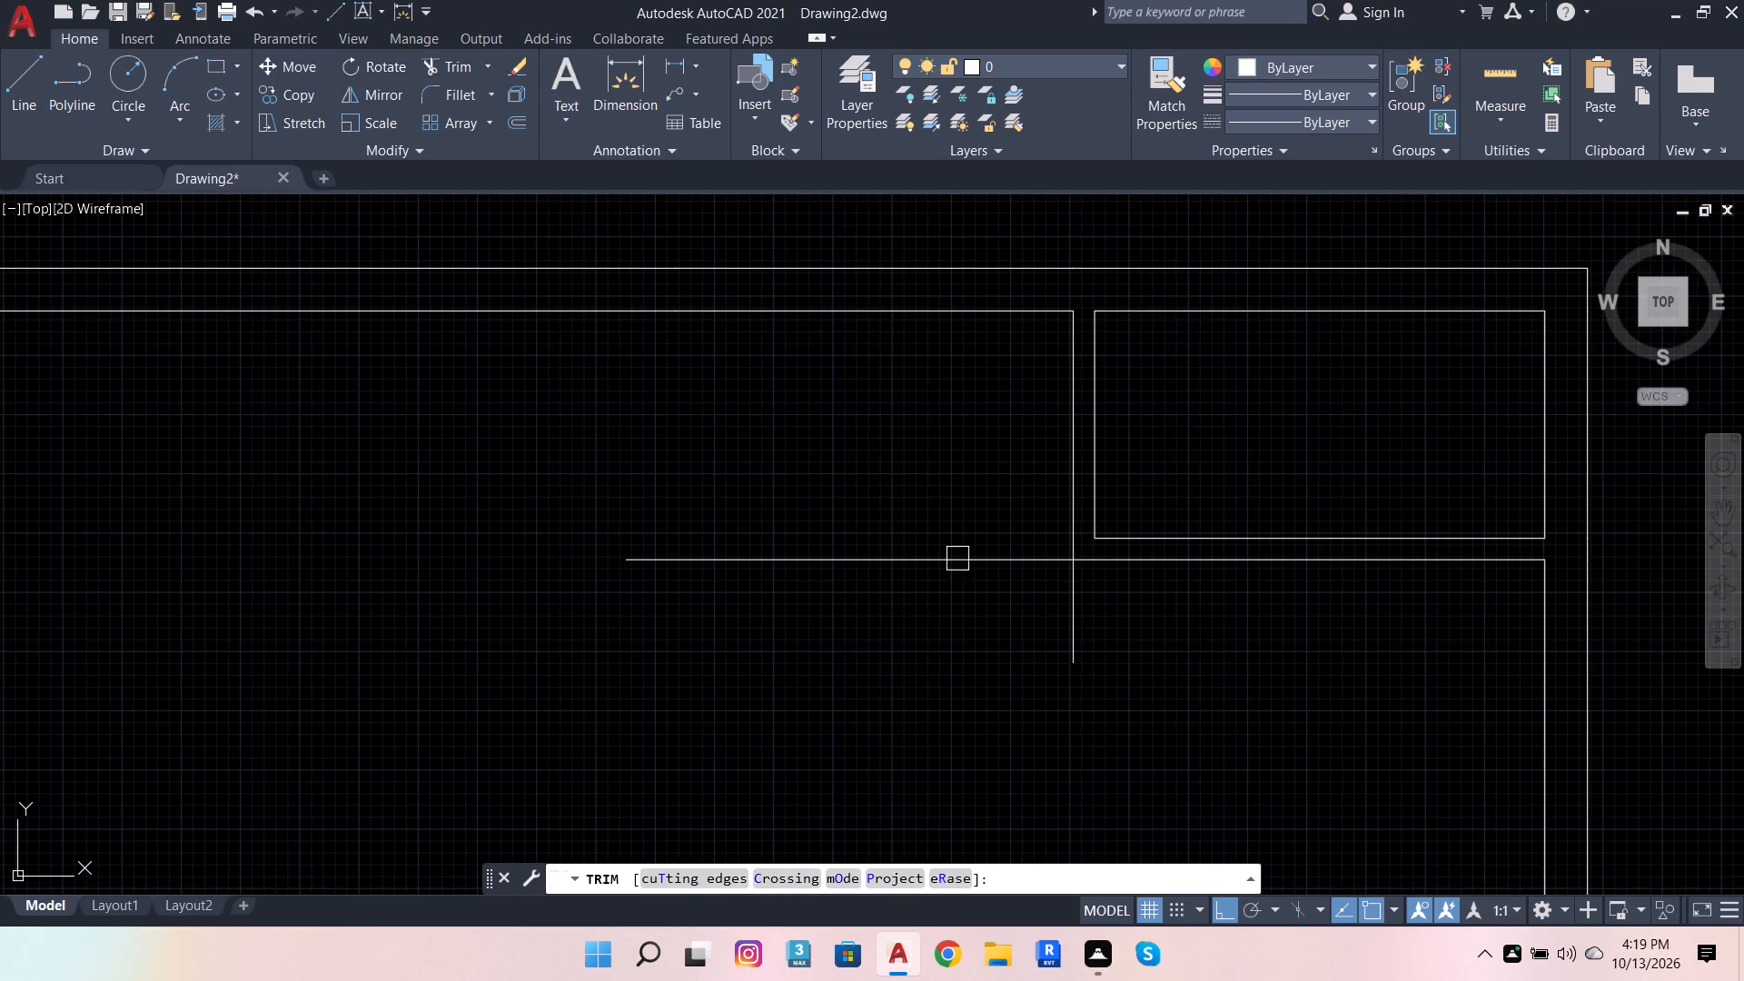
click(959, 504)
click(1078, 660)
scroll(1092, 624, down, 2)
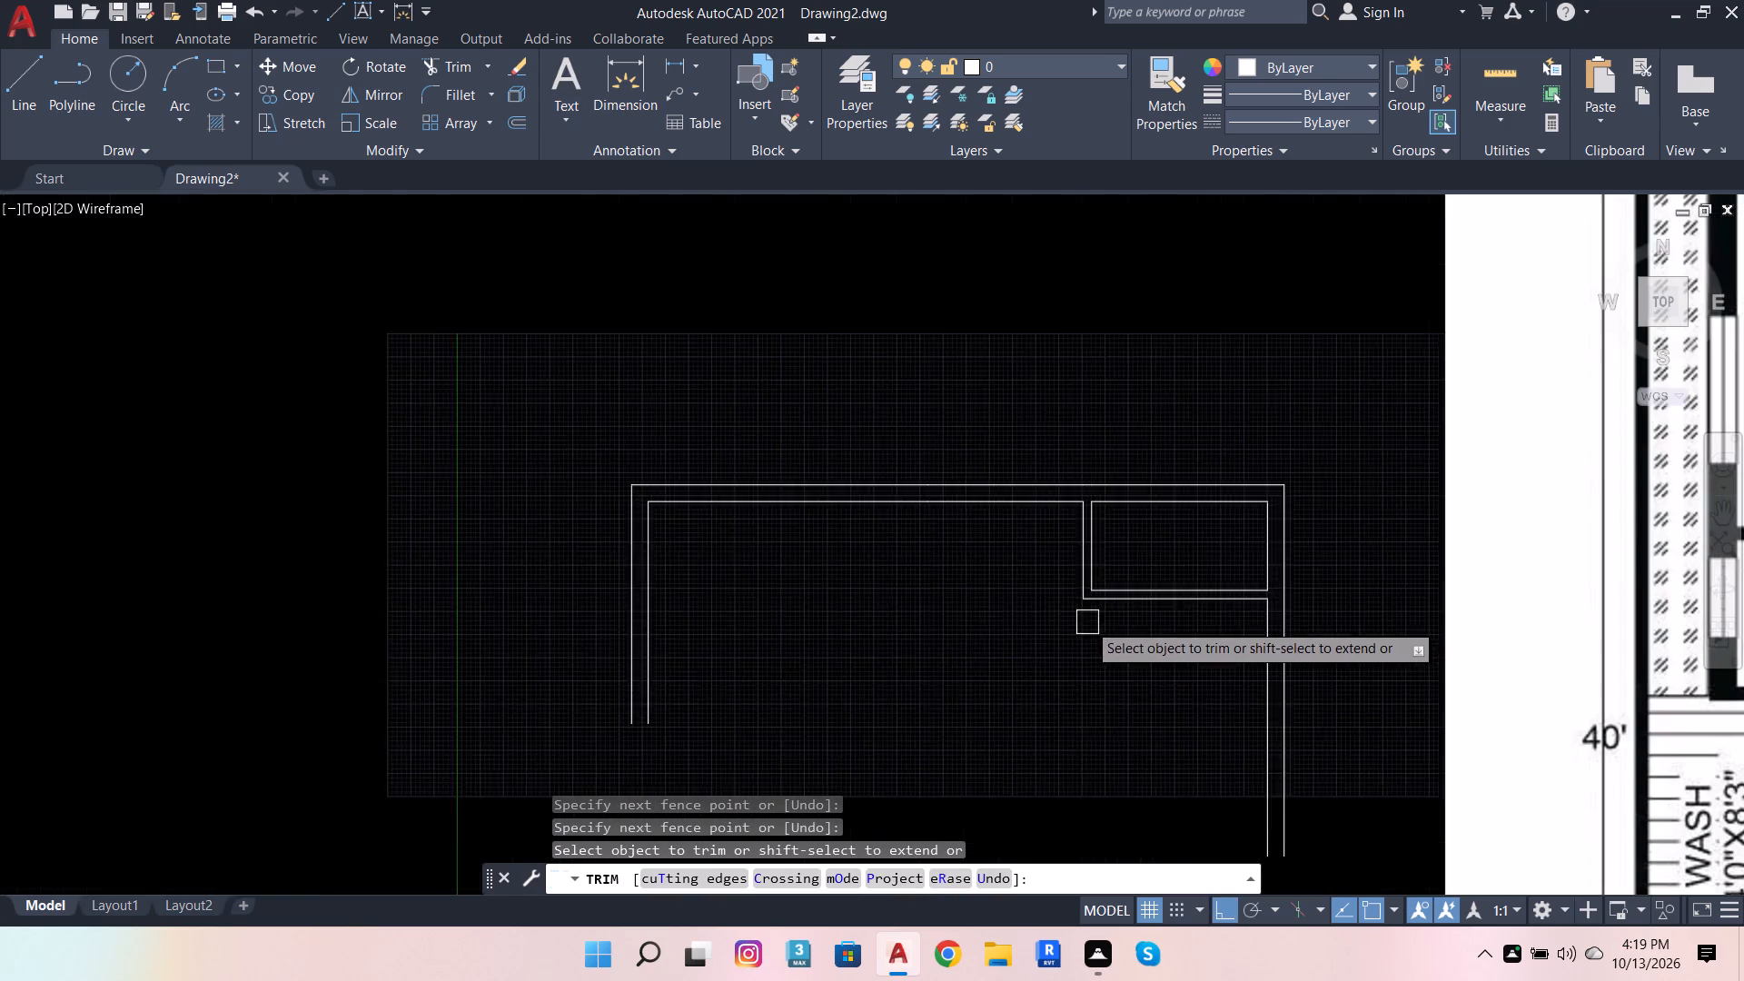
scroll(1316, 473, down, 2)
scroll(1299, 519, up, 2)
key(Escape)
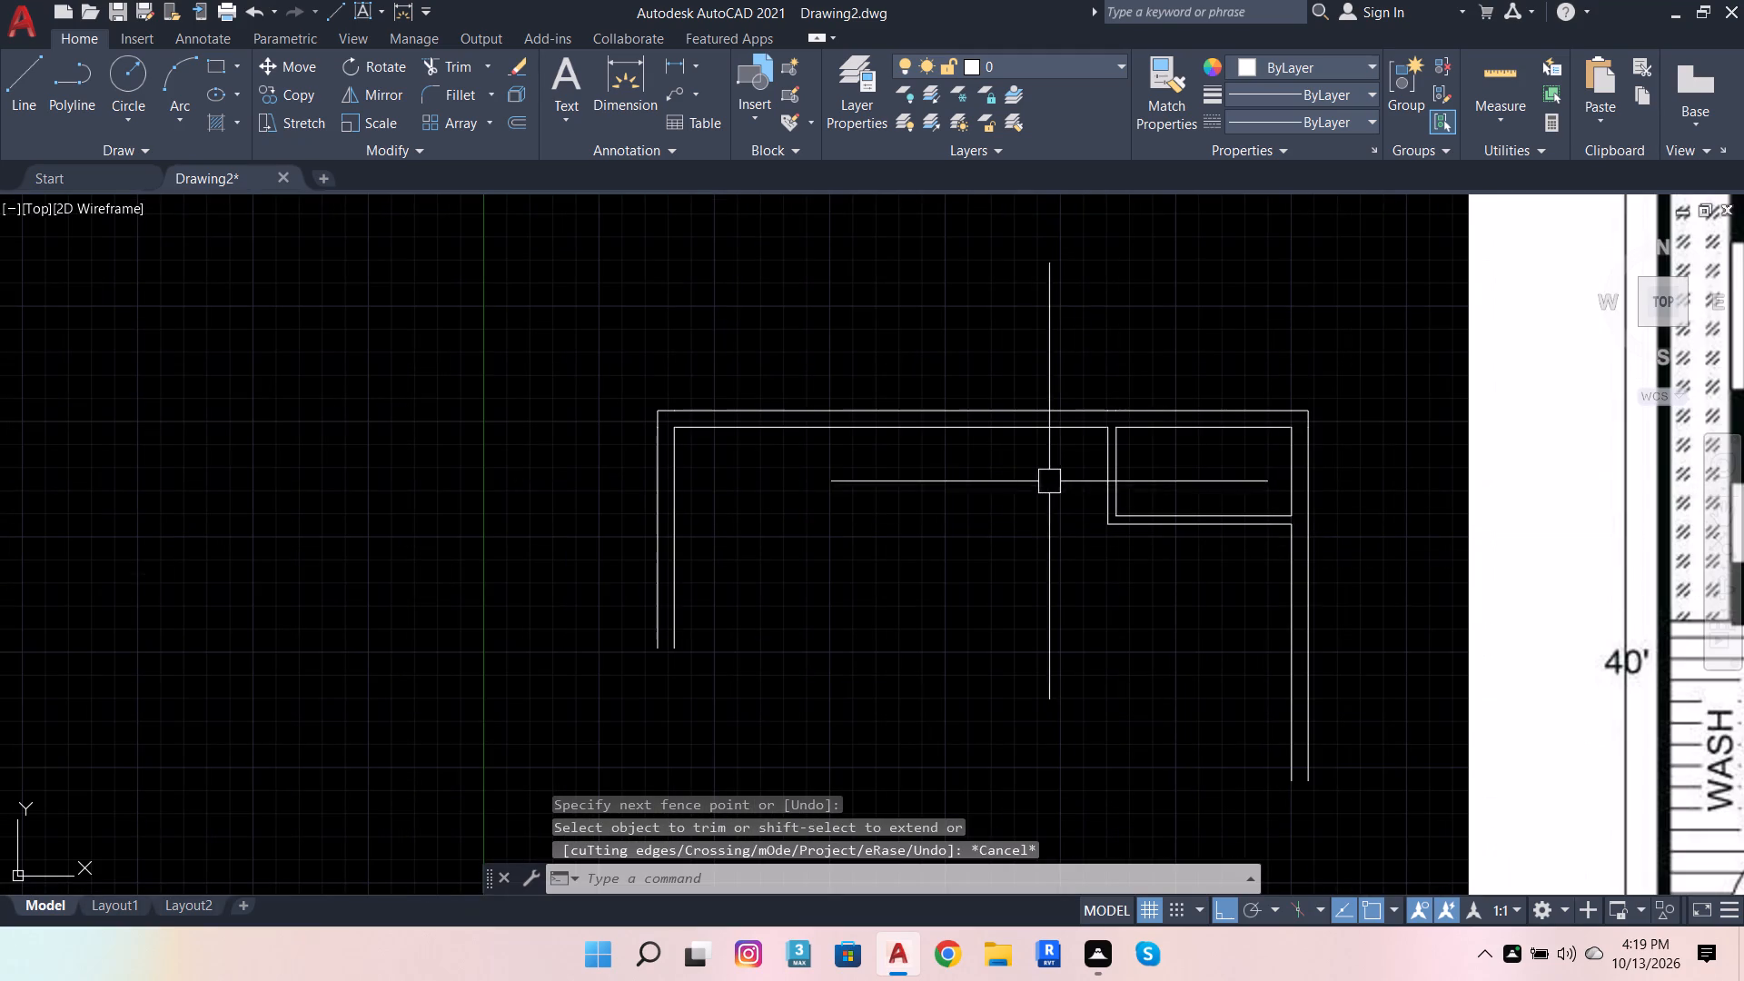
Offset the dress-side vertical face of the toilet partition 4' towards the M Bedroom.
click(1102, 459)
key(o)
key(Return)
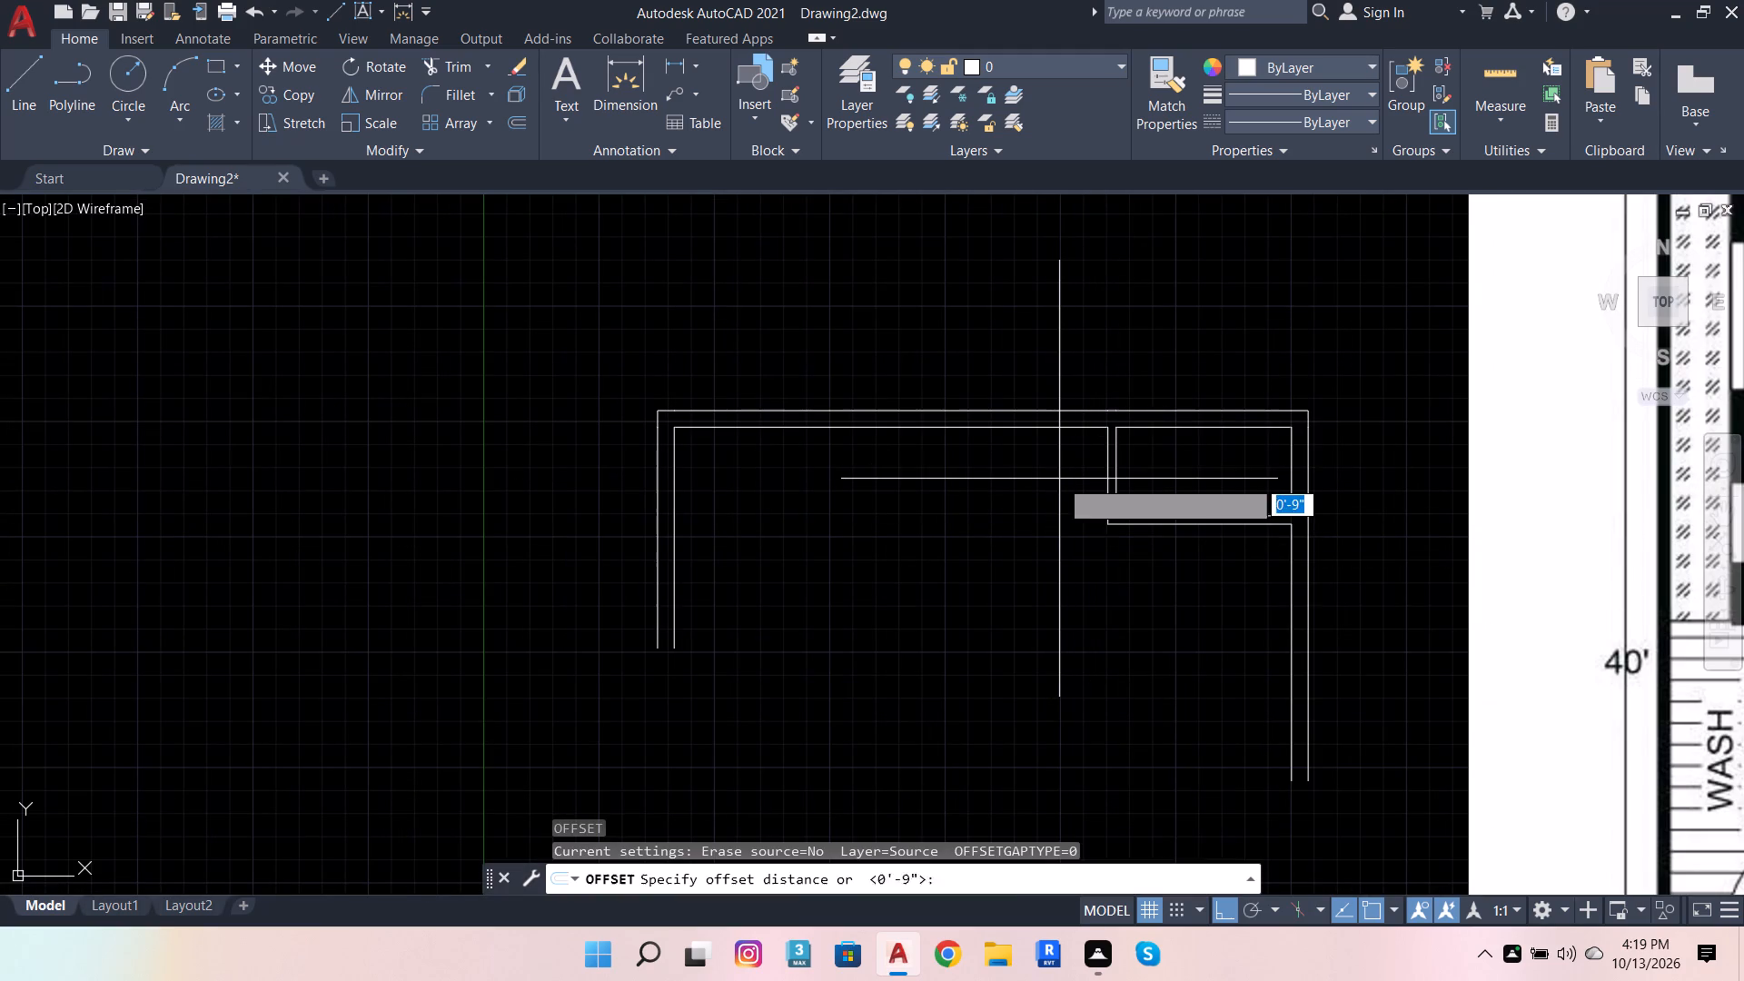
click(1107, 519)
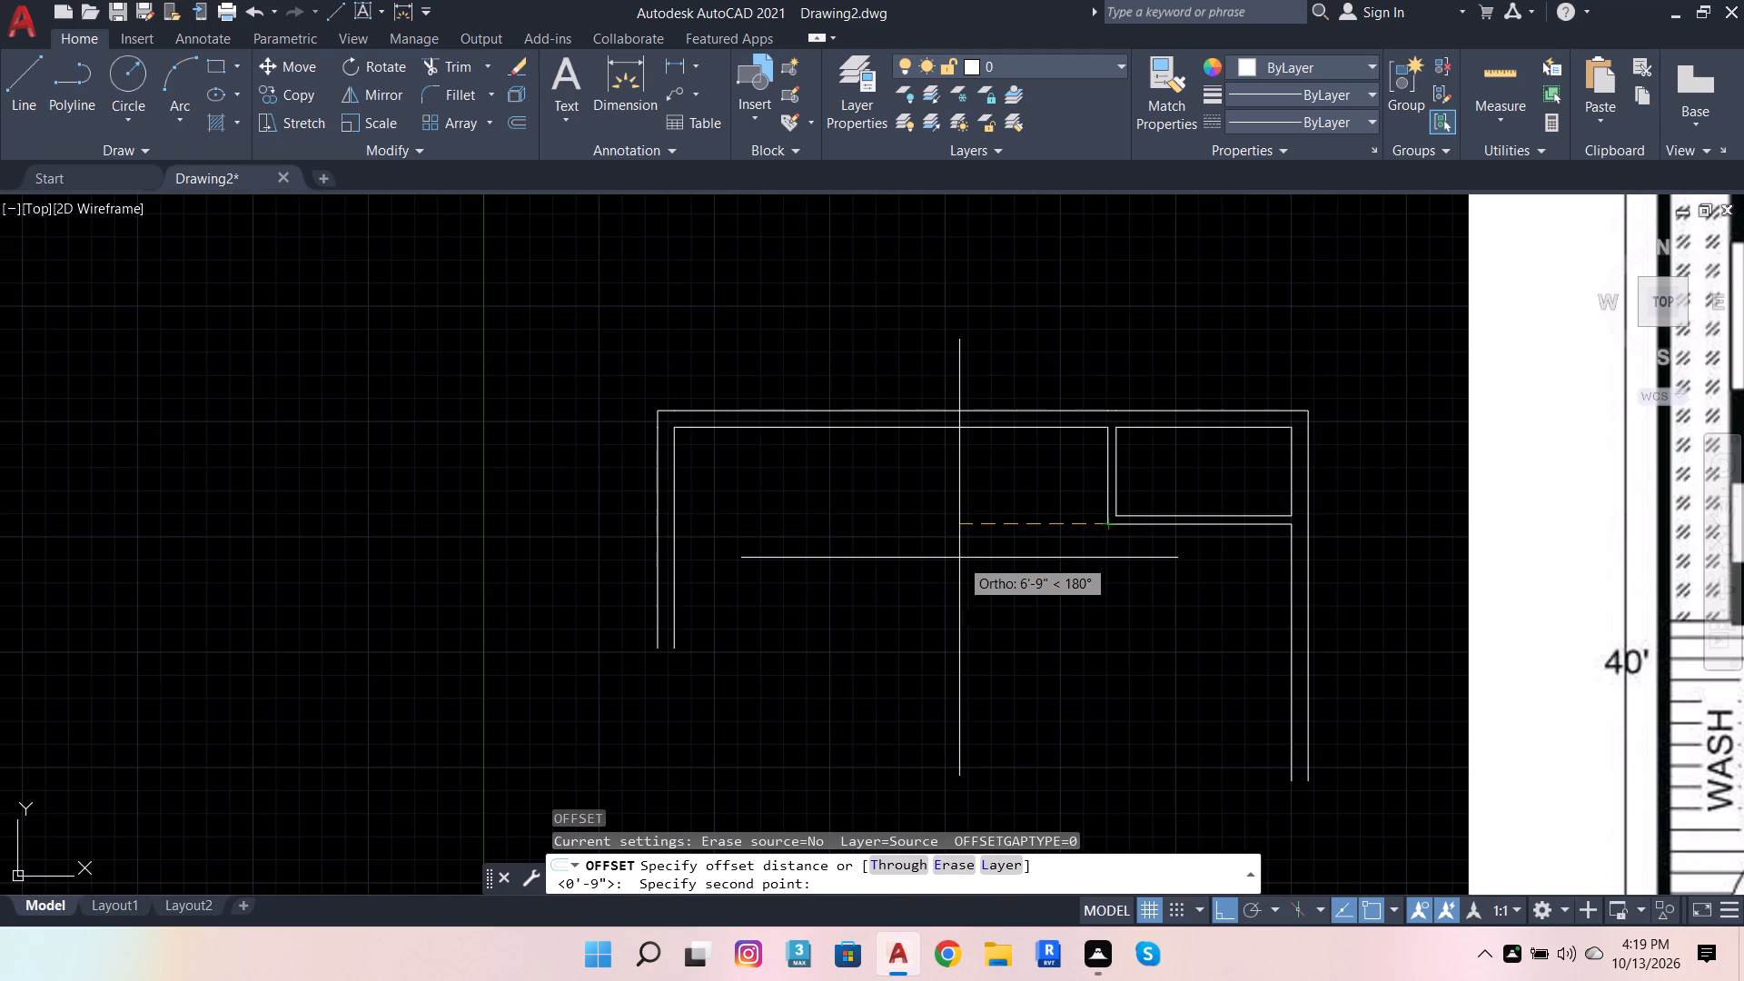
text(4')
key(Return)
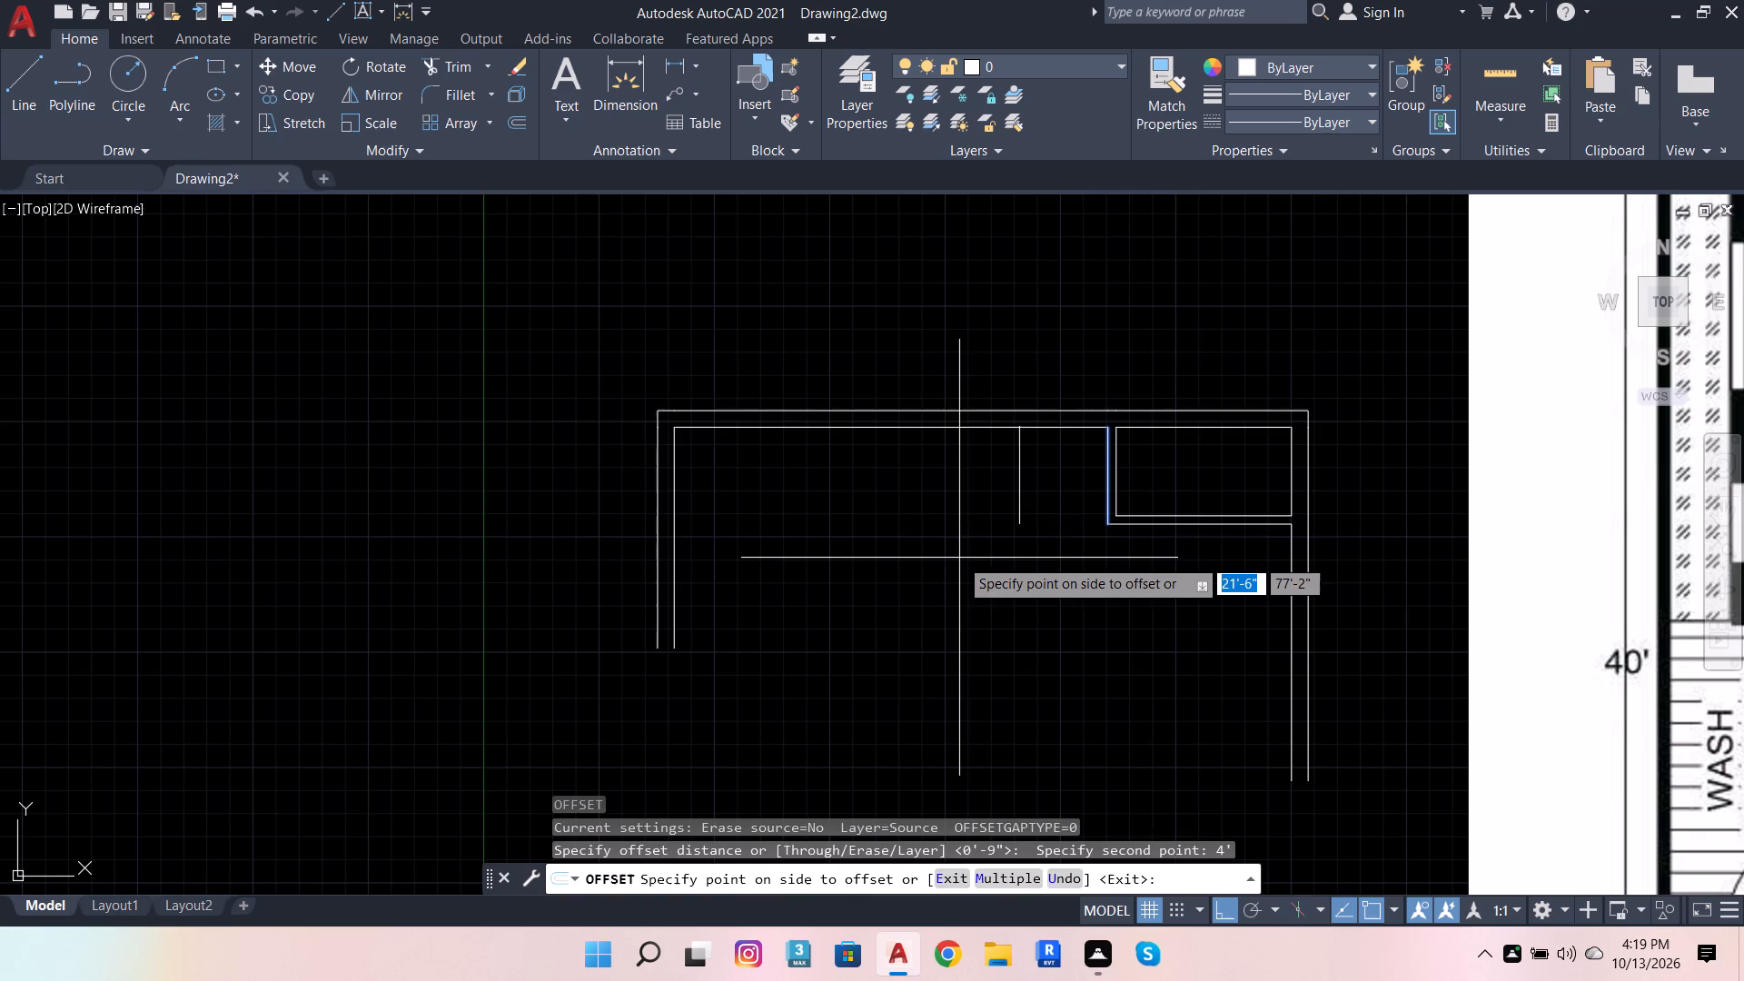
click(959, 558)
scroll(1016, 413, up, 3)
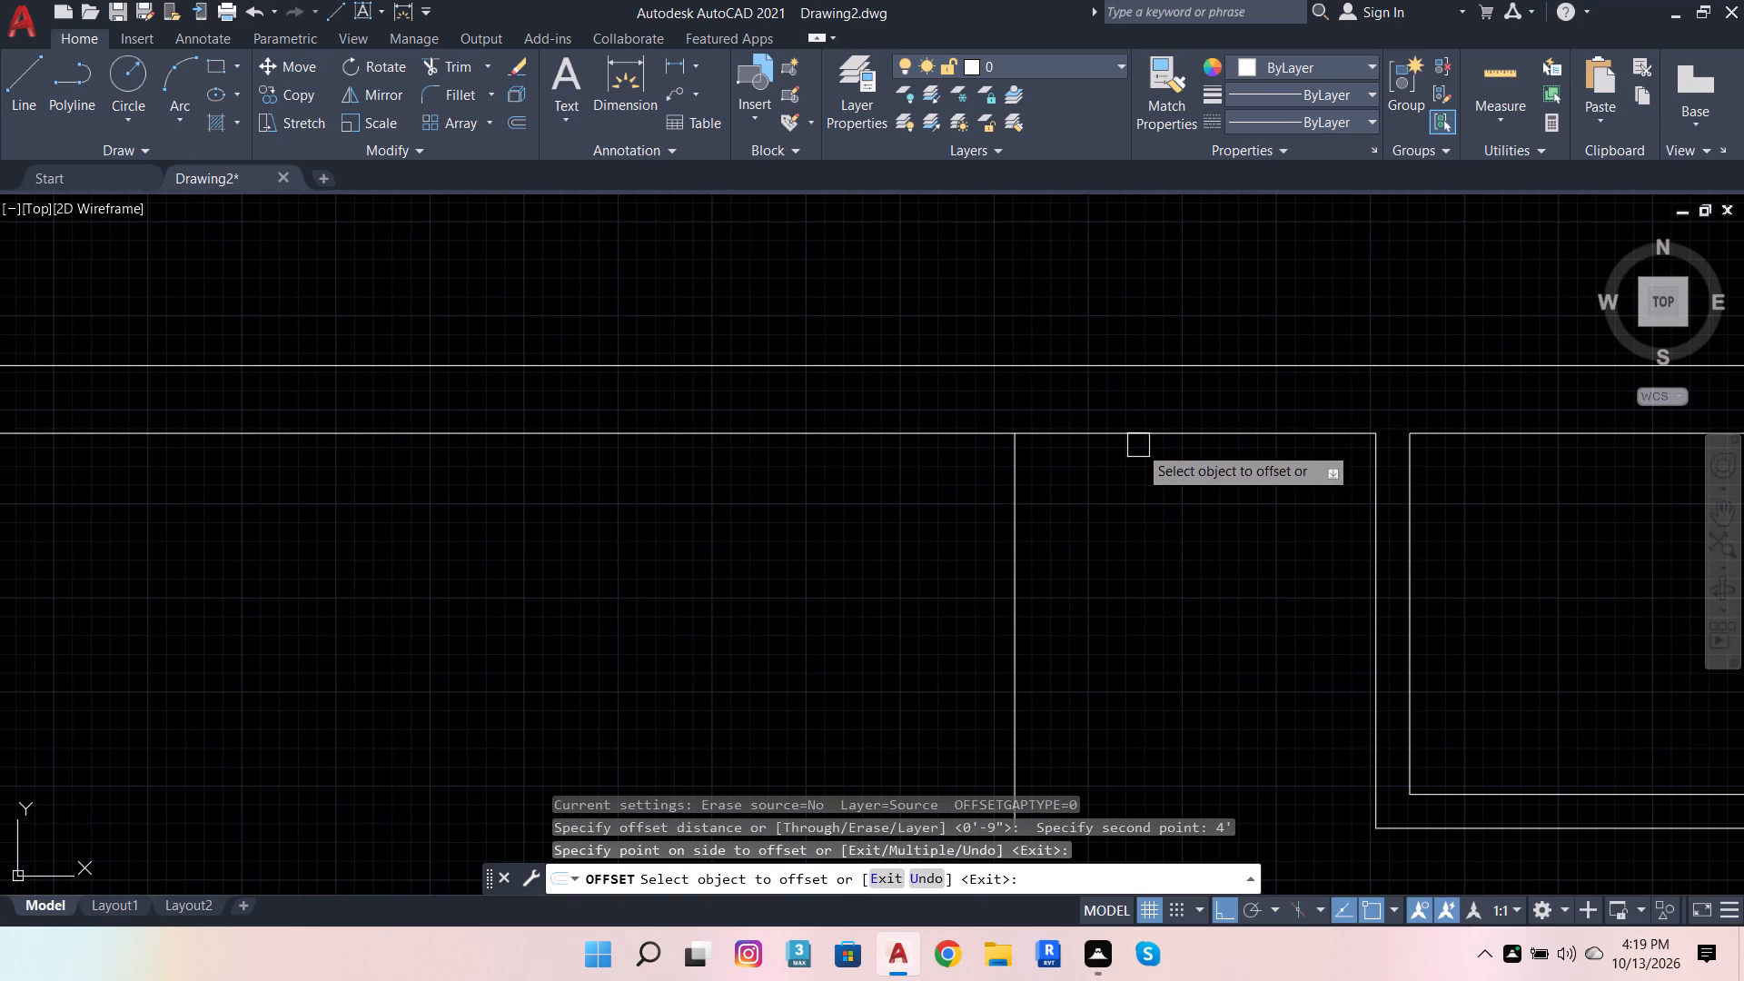
scroll(1125, 417, down, 2)
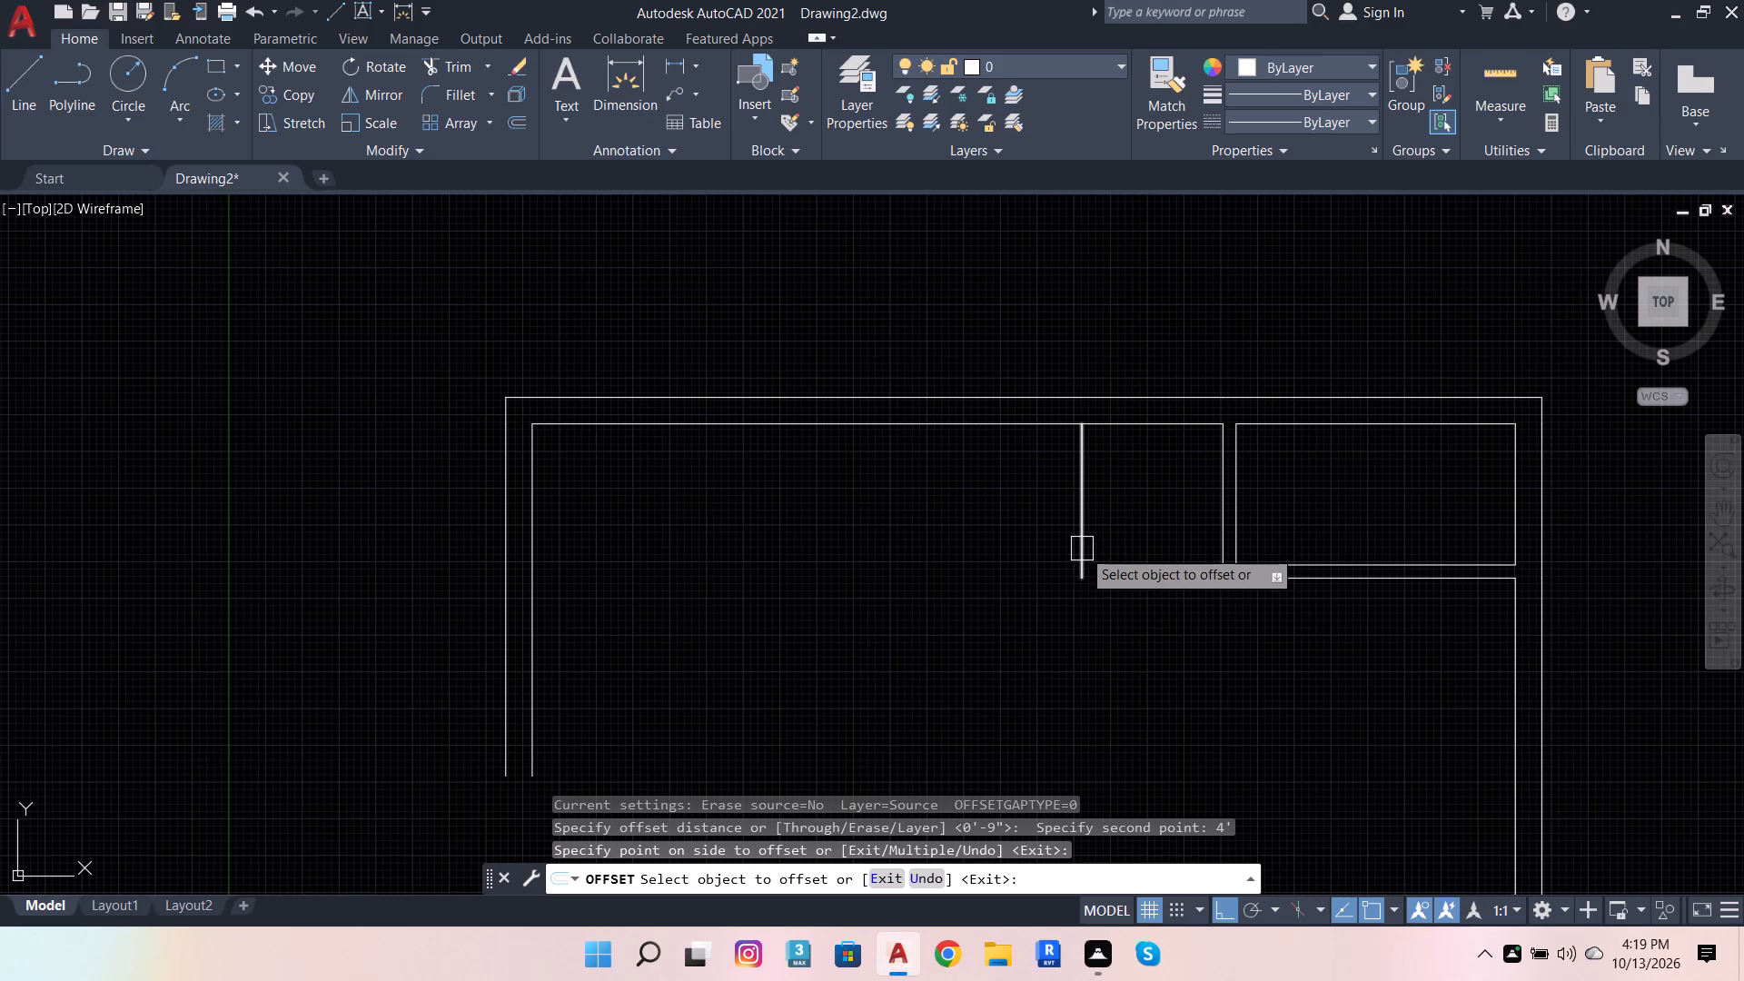
key(space)
Extend both horizontal faces of the toilet partition to the 4' offset line on the dress side.
click(1089, 545)
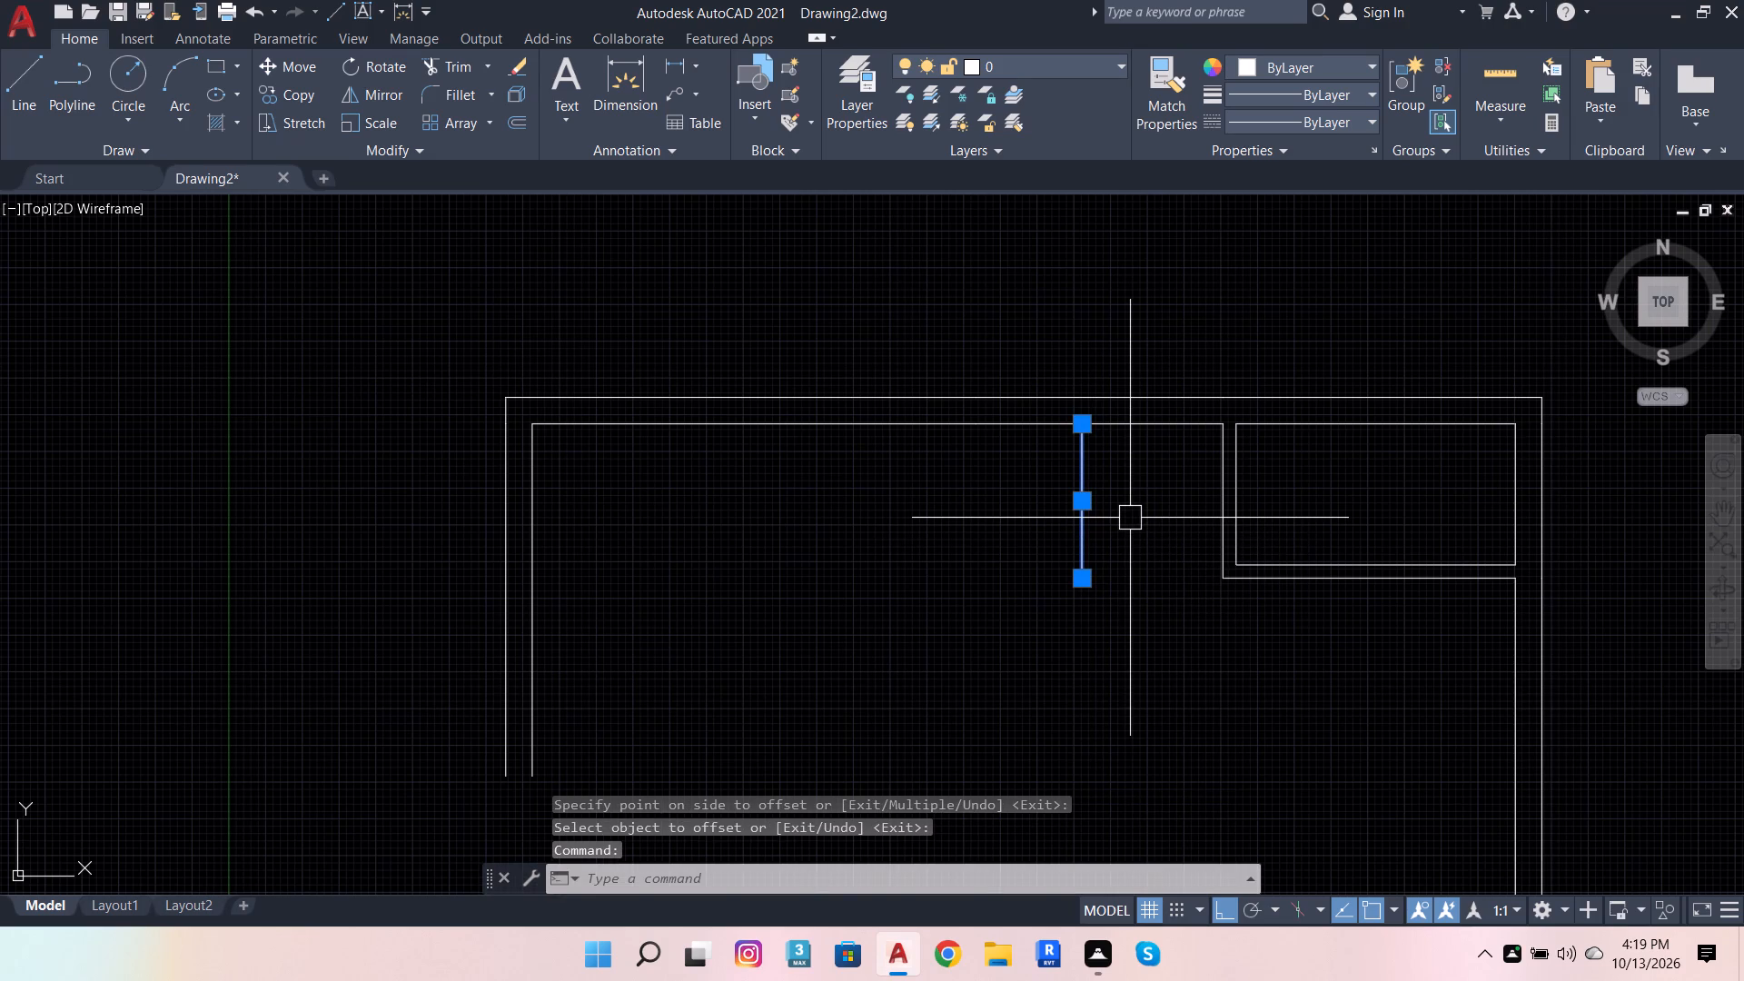
scroll(1177, 596, down, 3)
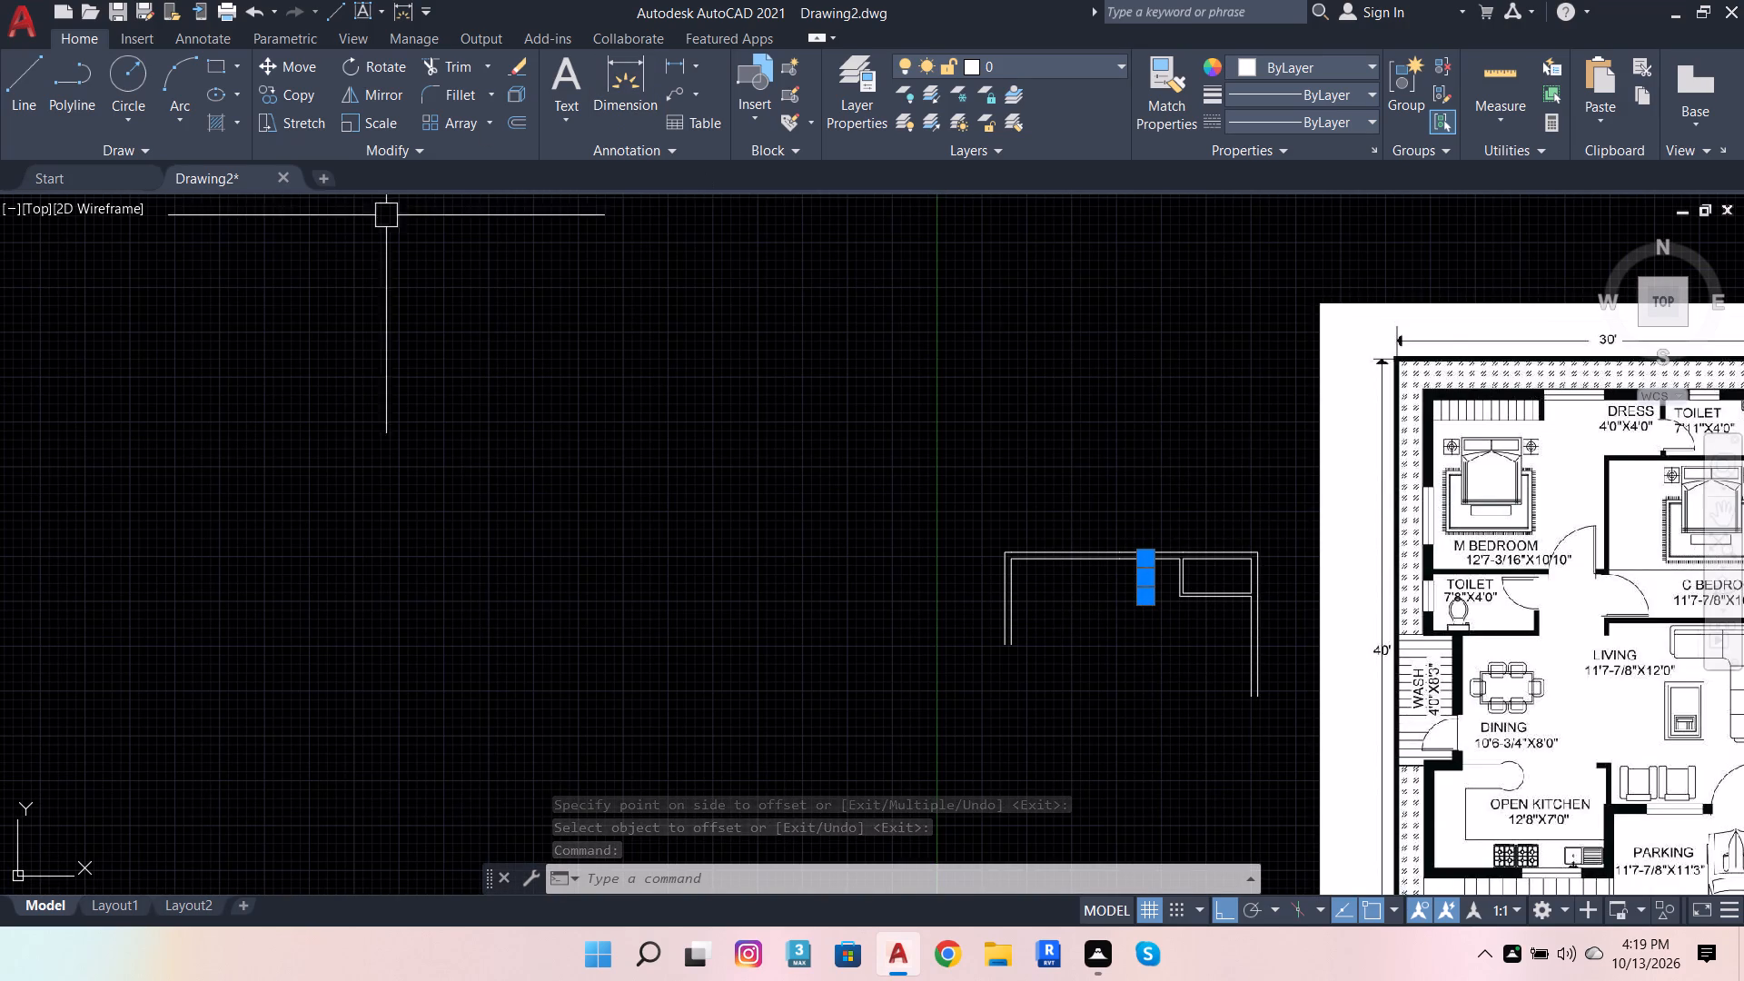
click(440, 61)
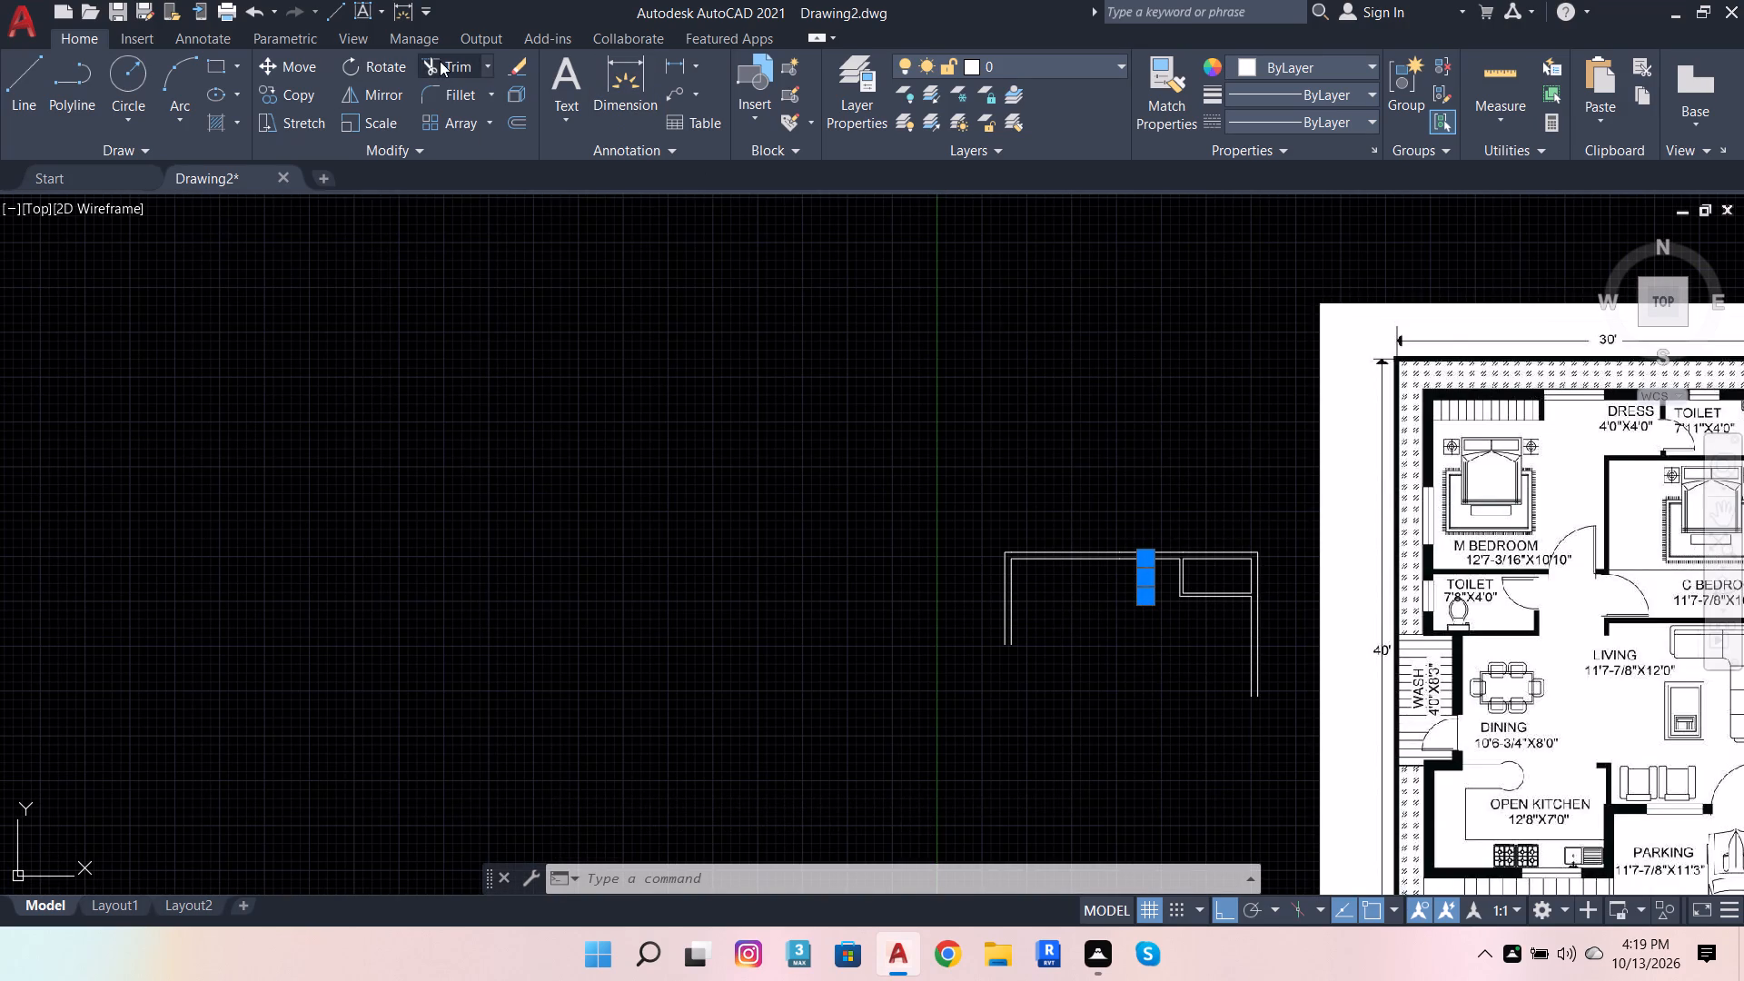
scroll(1185, 607, up, 3)
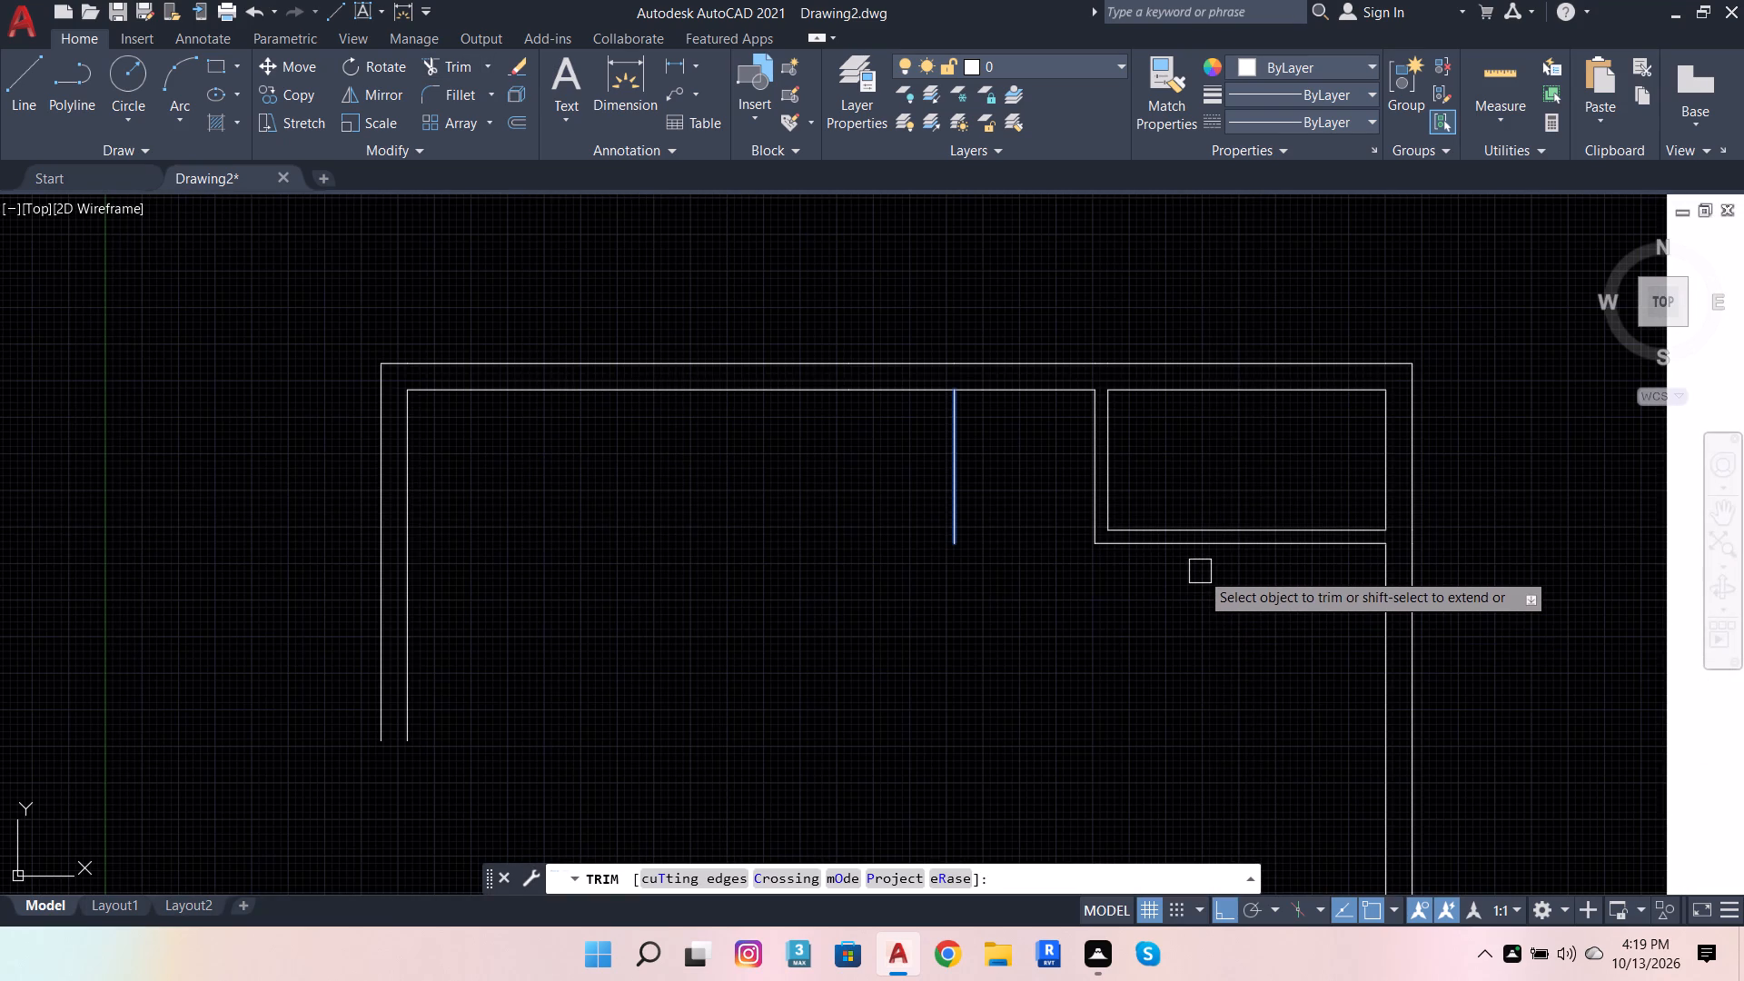
shift+click(1185, 549)
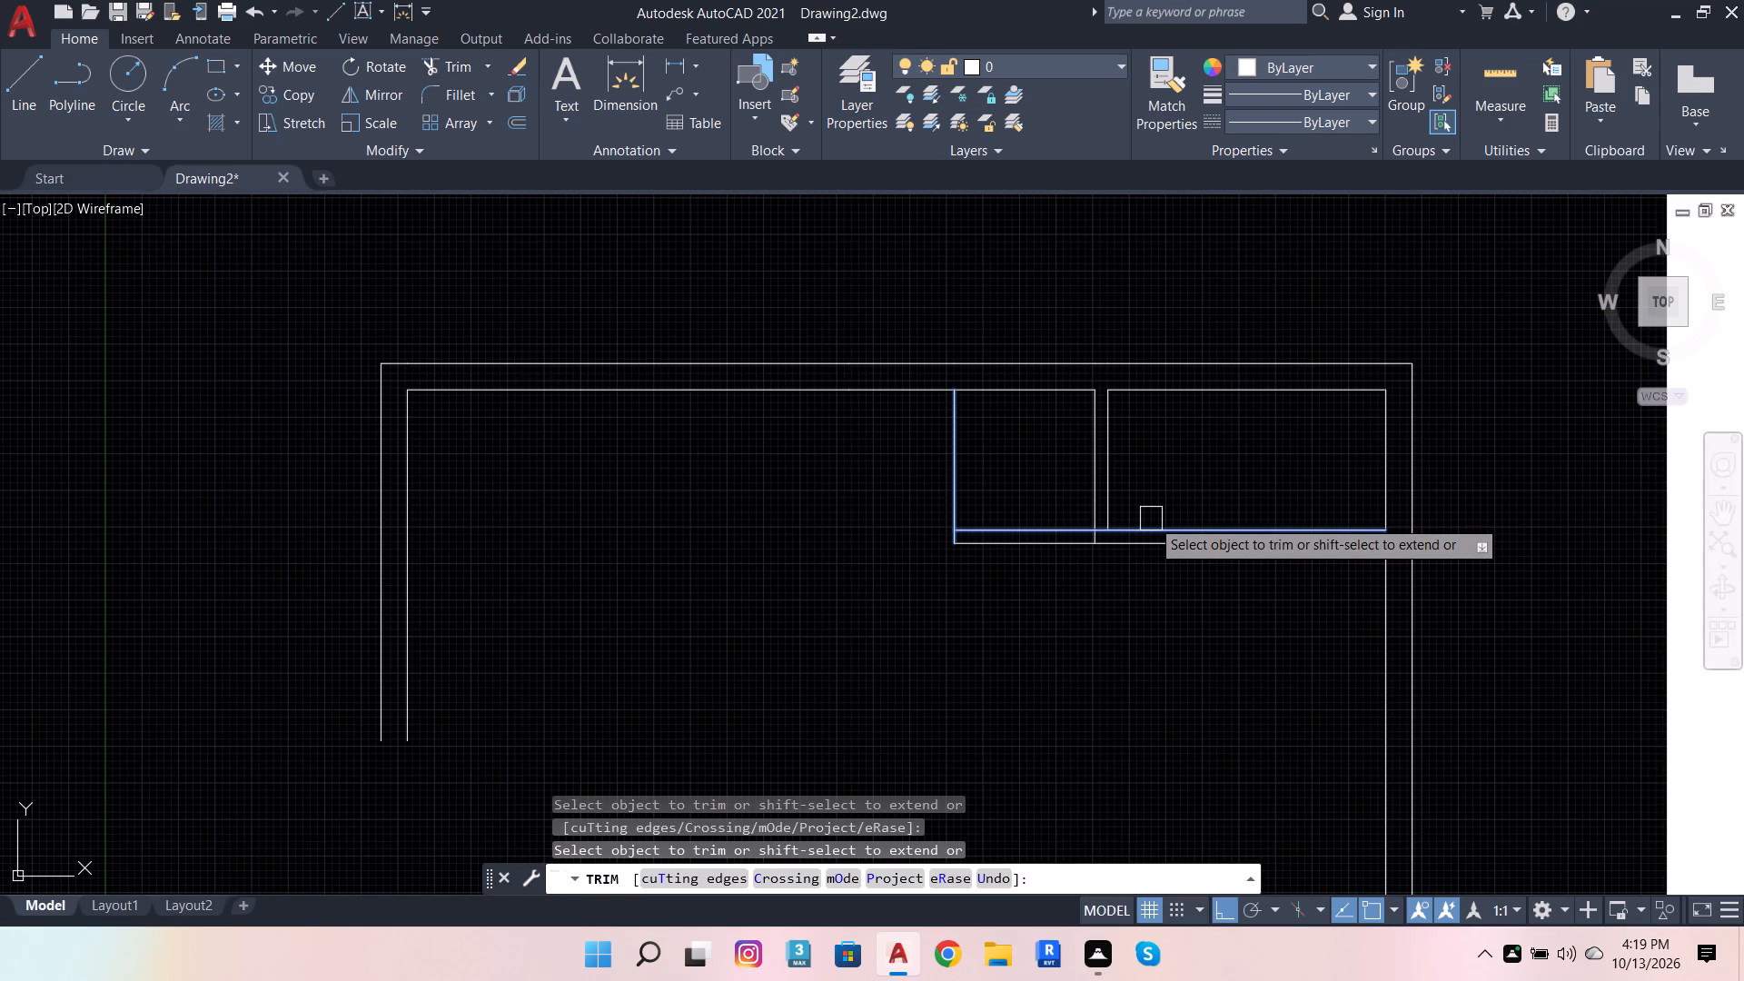
shift+click(1151, 519)
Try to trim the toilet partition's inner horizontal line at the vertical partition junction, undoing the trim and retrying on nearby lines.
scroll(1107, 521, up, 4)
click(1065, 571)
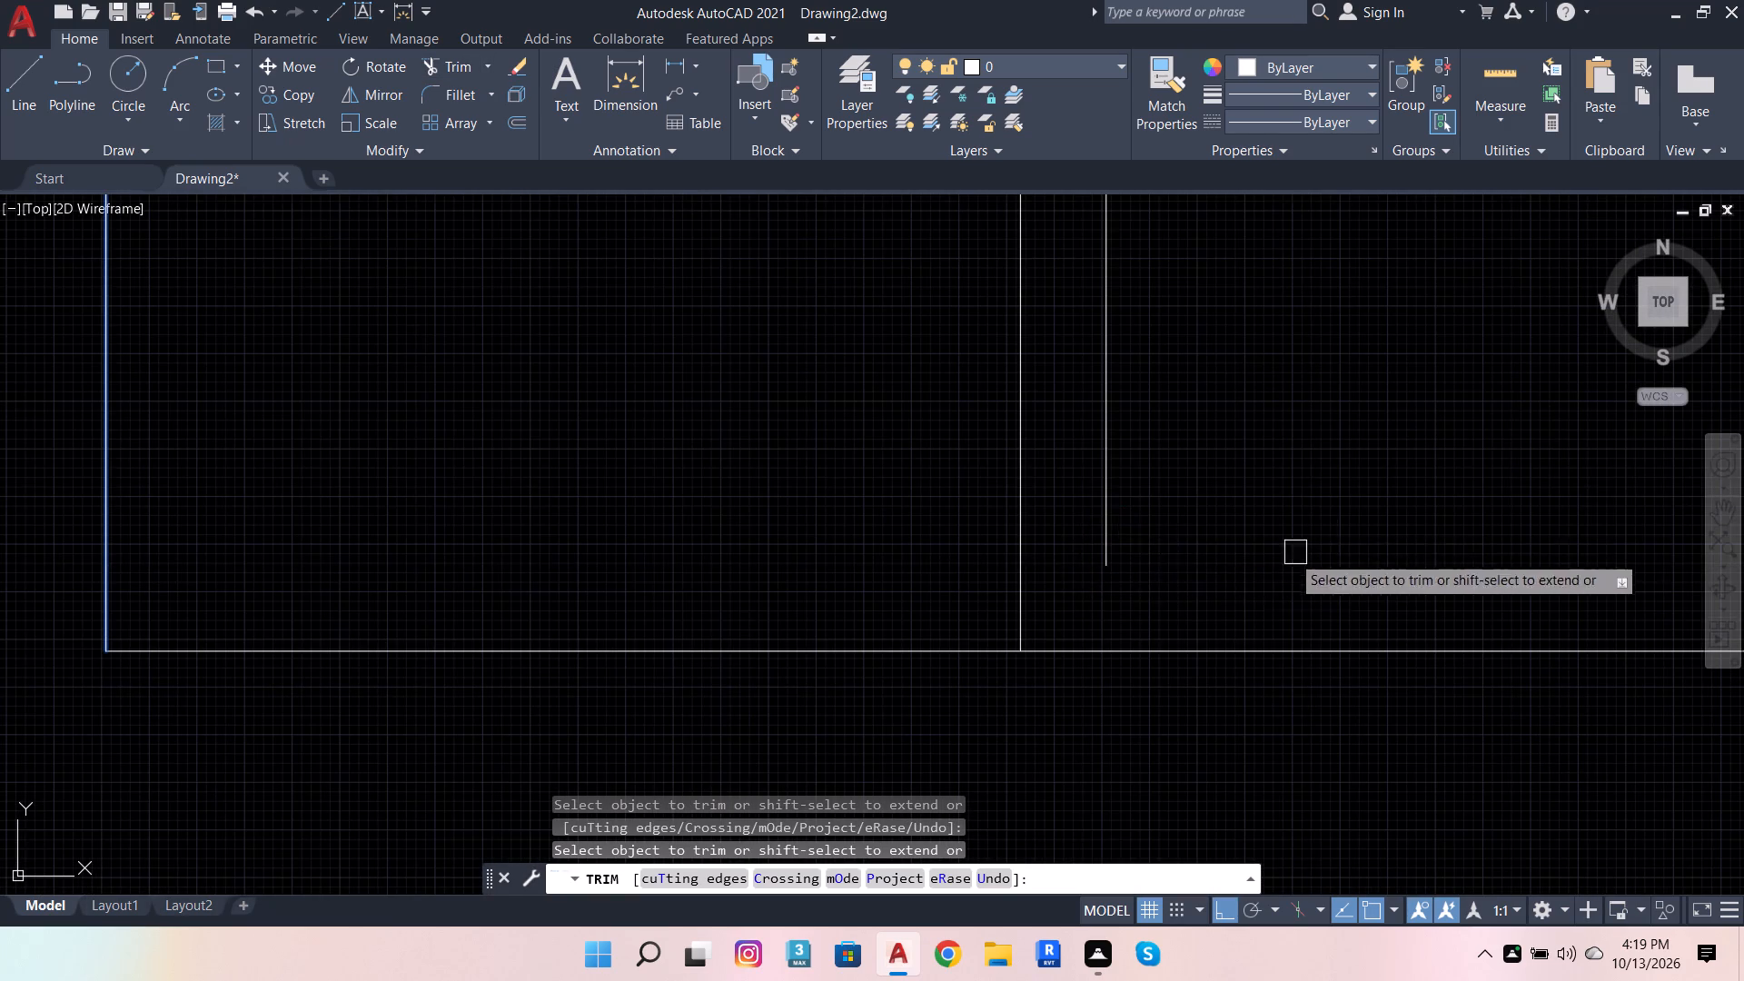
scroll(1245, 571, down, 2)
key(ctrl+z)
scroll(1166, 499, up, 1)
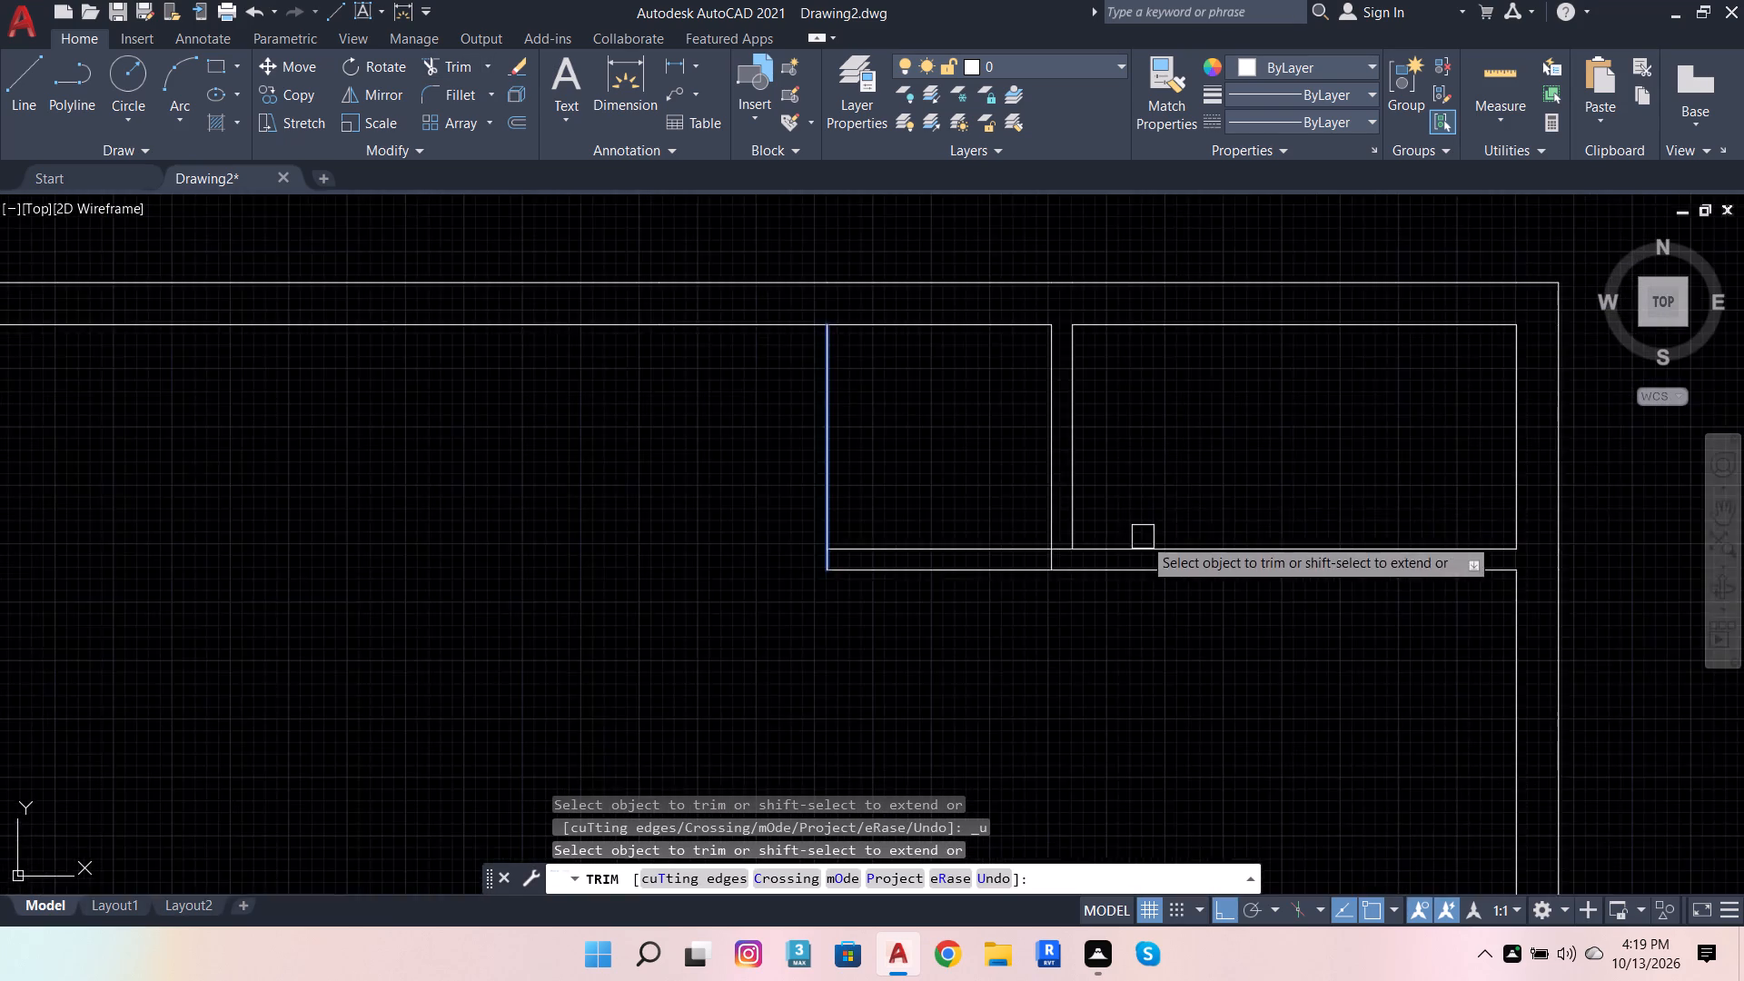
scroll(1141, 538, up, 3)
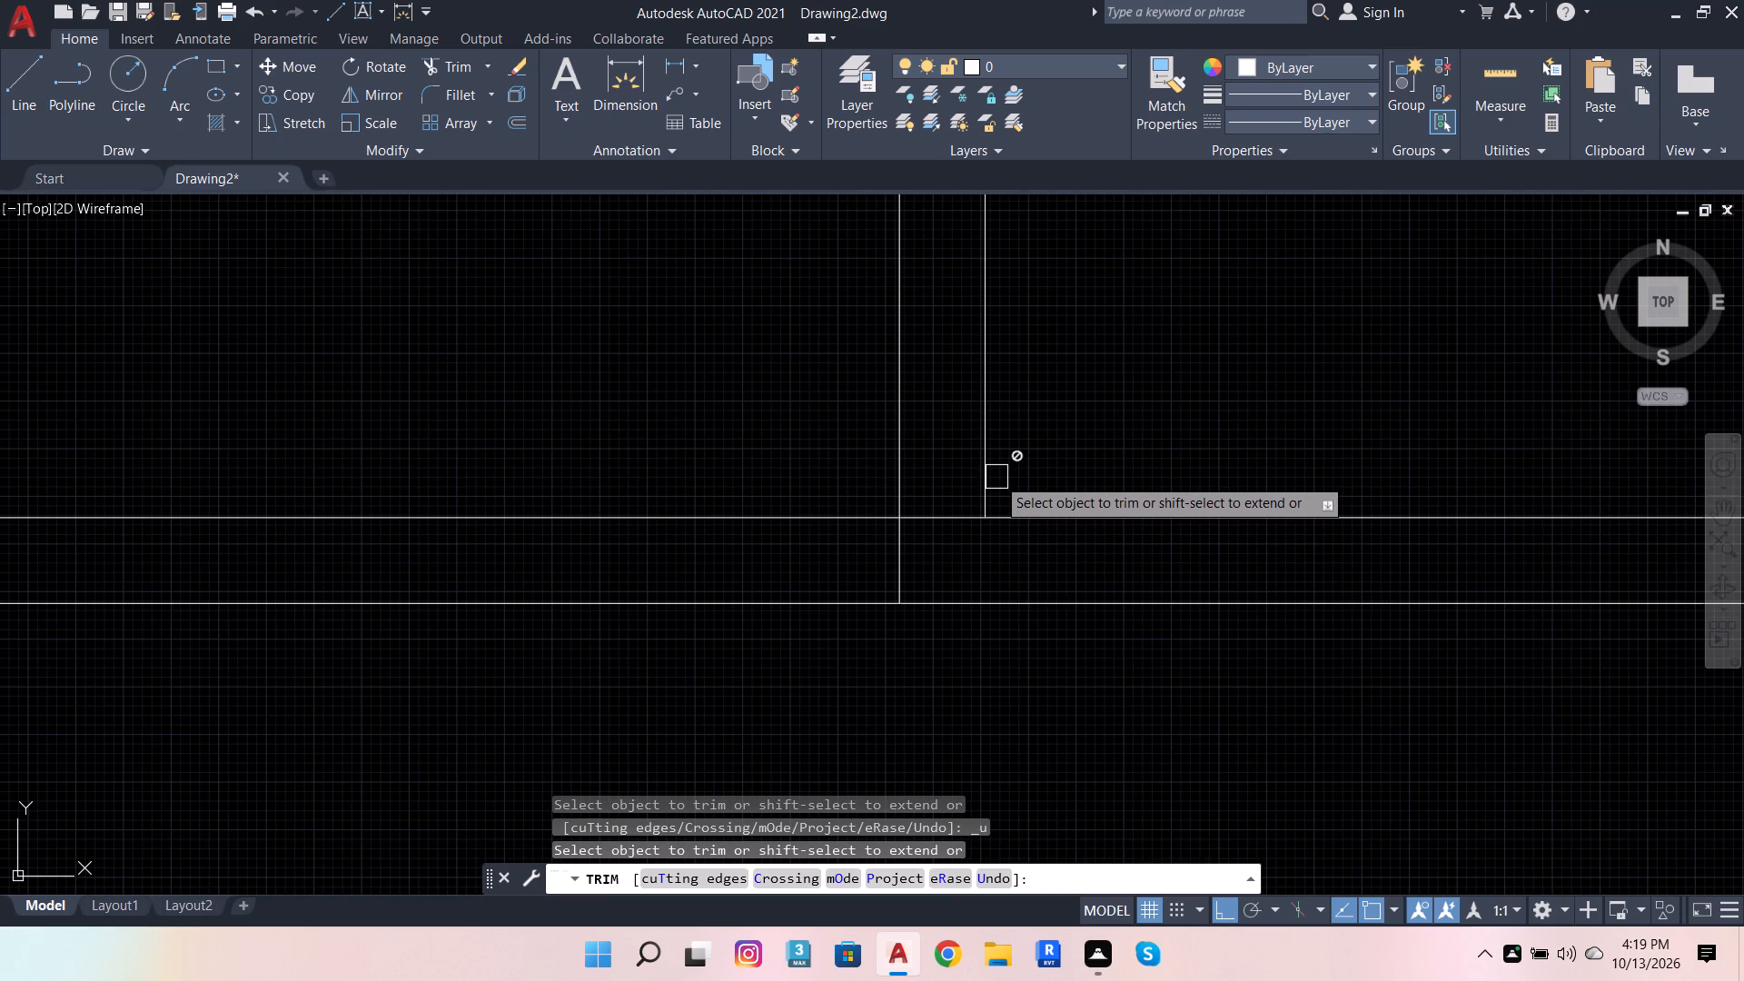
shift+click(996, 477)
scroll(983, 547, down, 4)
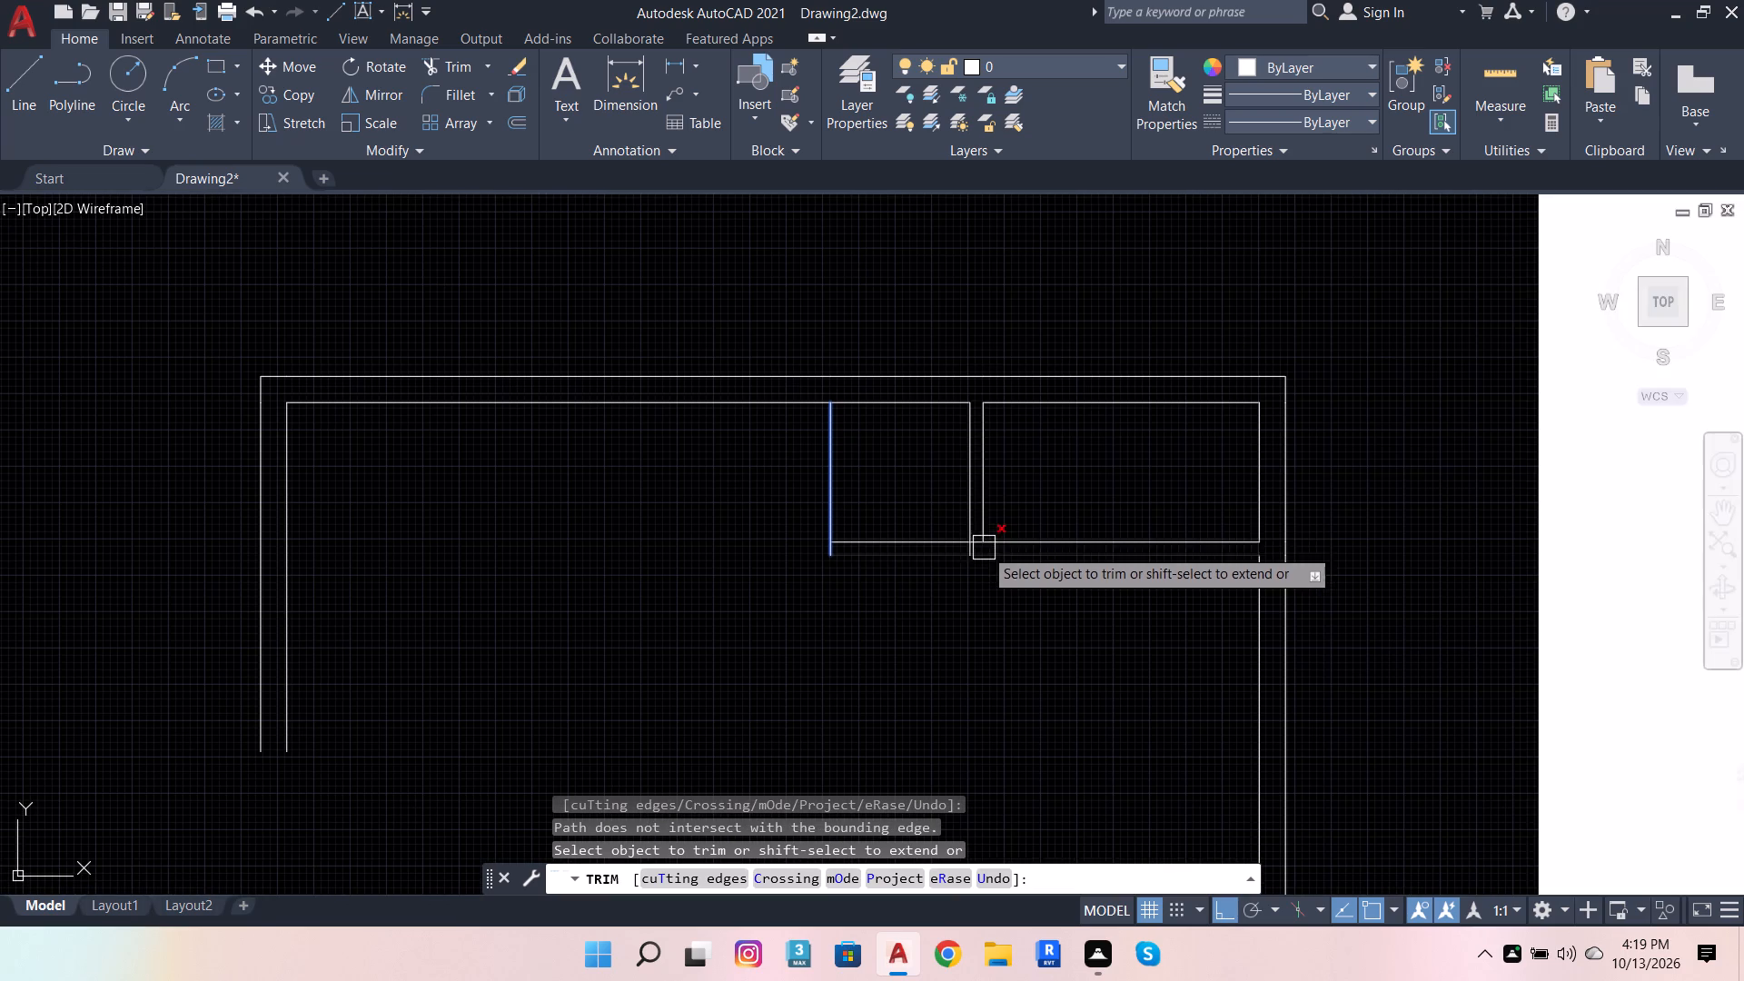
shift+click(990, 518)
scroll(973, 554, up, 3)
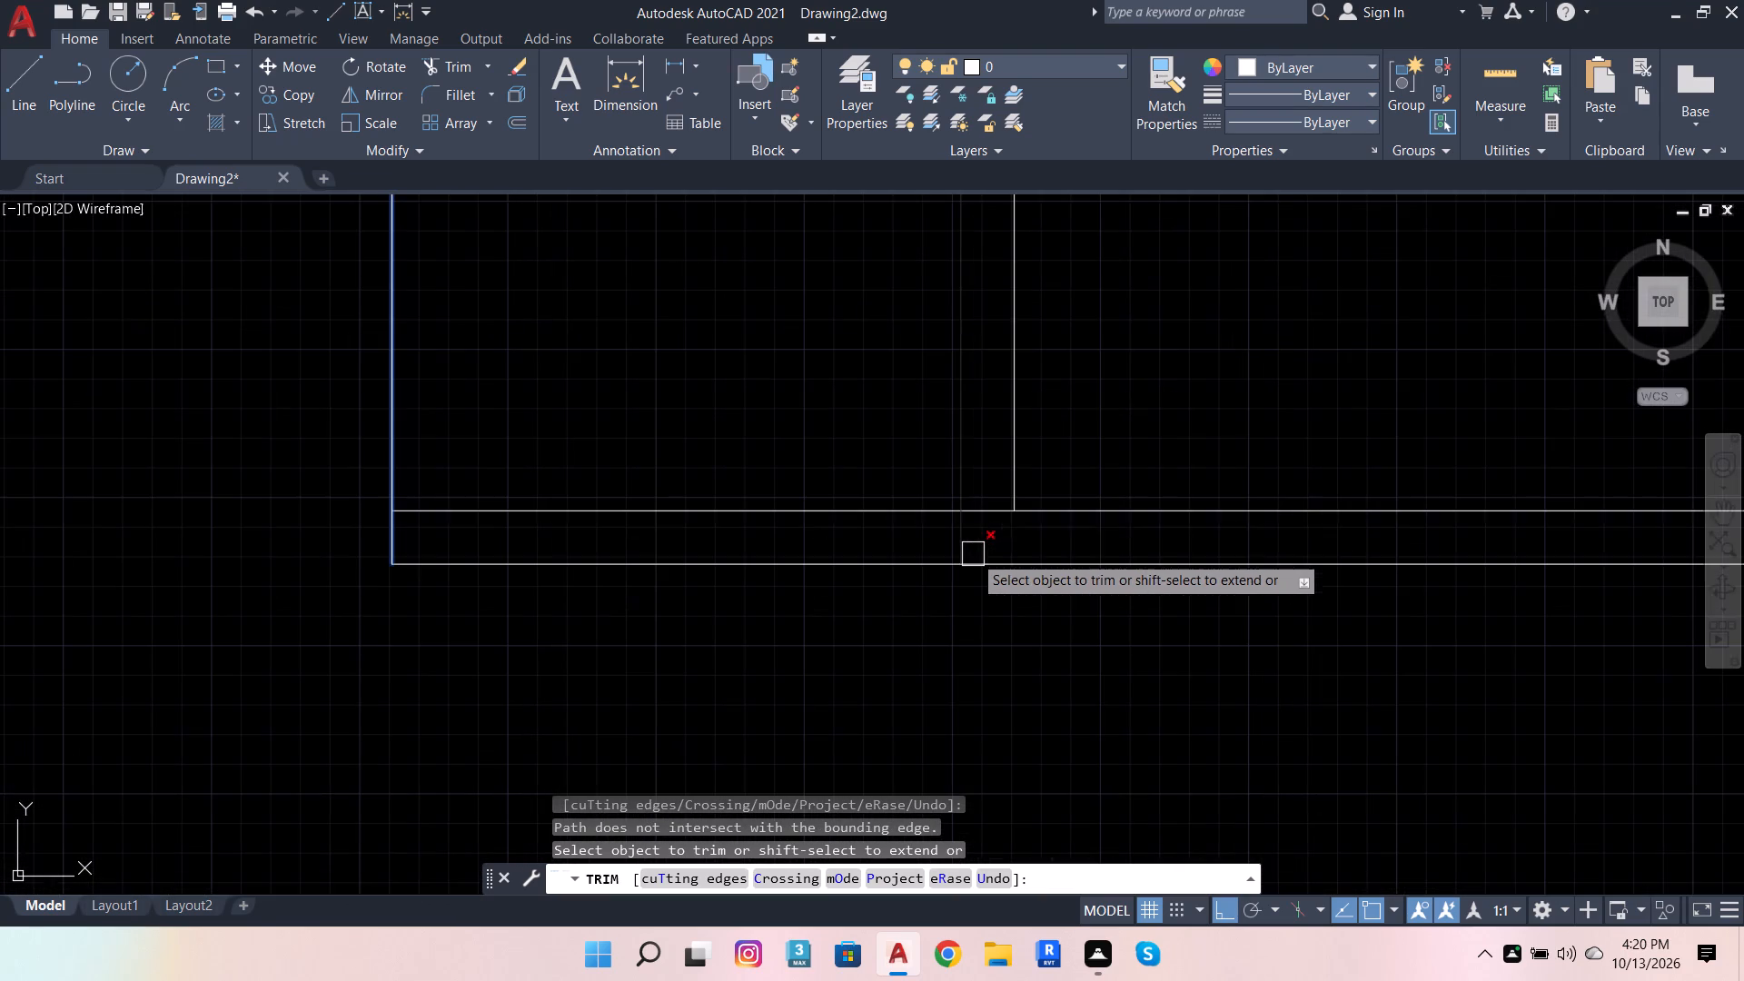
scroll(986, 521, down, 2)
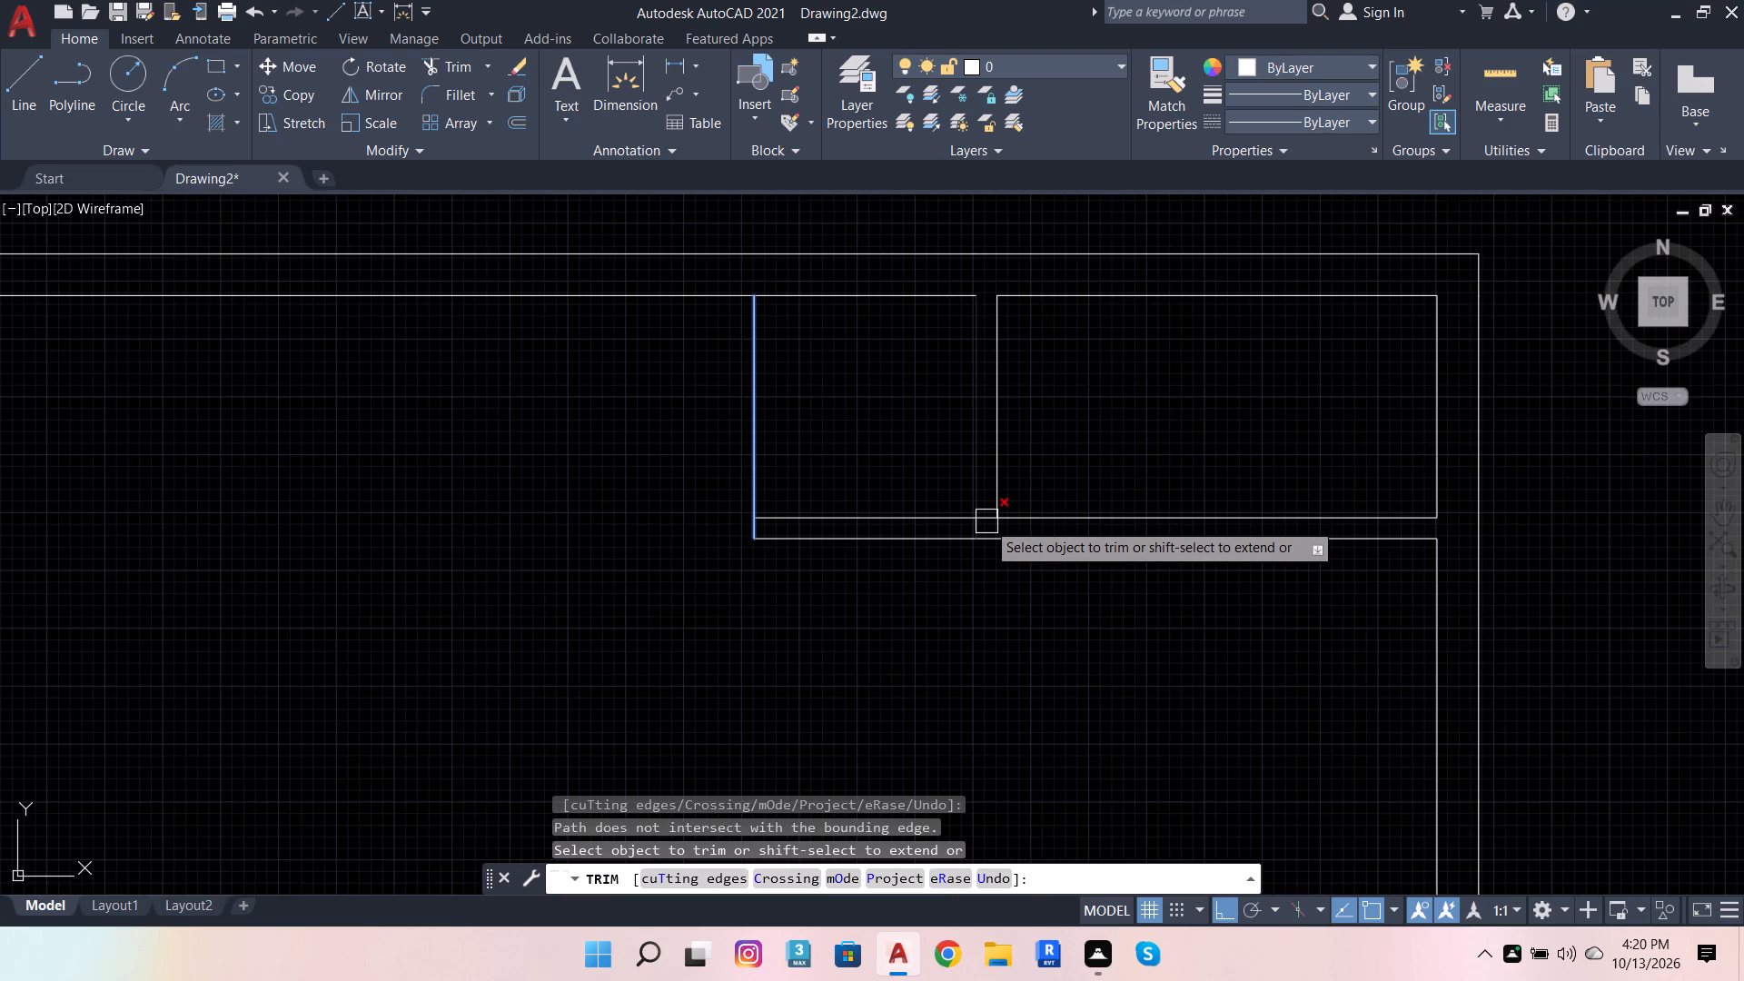
Replace the partition's inner horizontal line with two collinear segments meeting at the toilet's inner corner and running past the 4' offset line.
click(1070, 506)
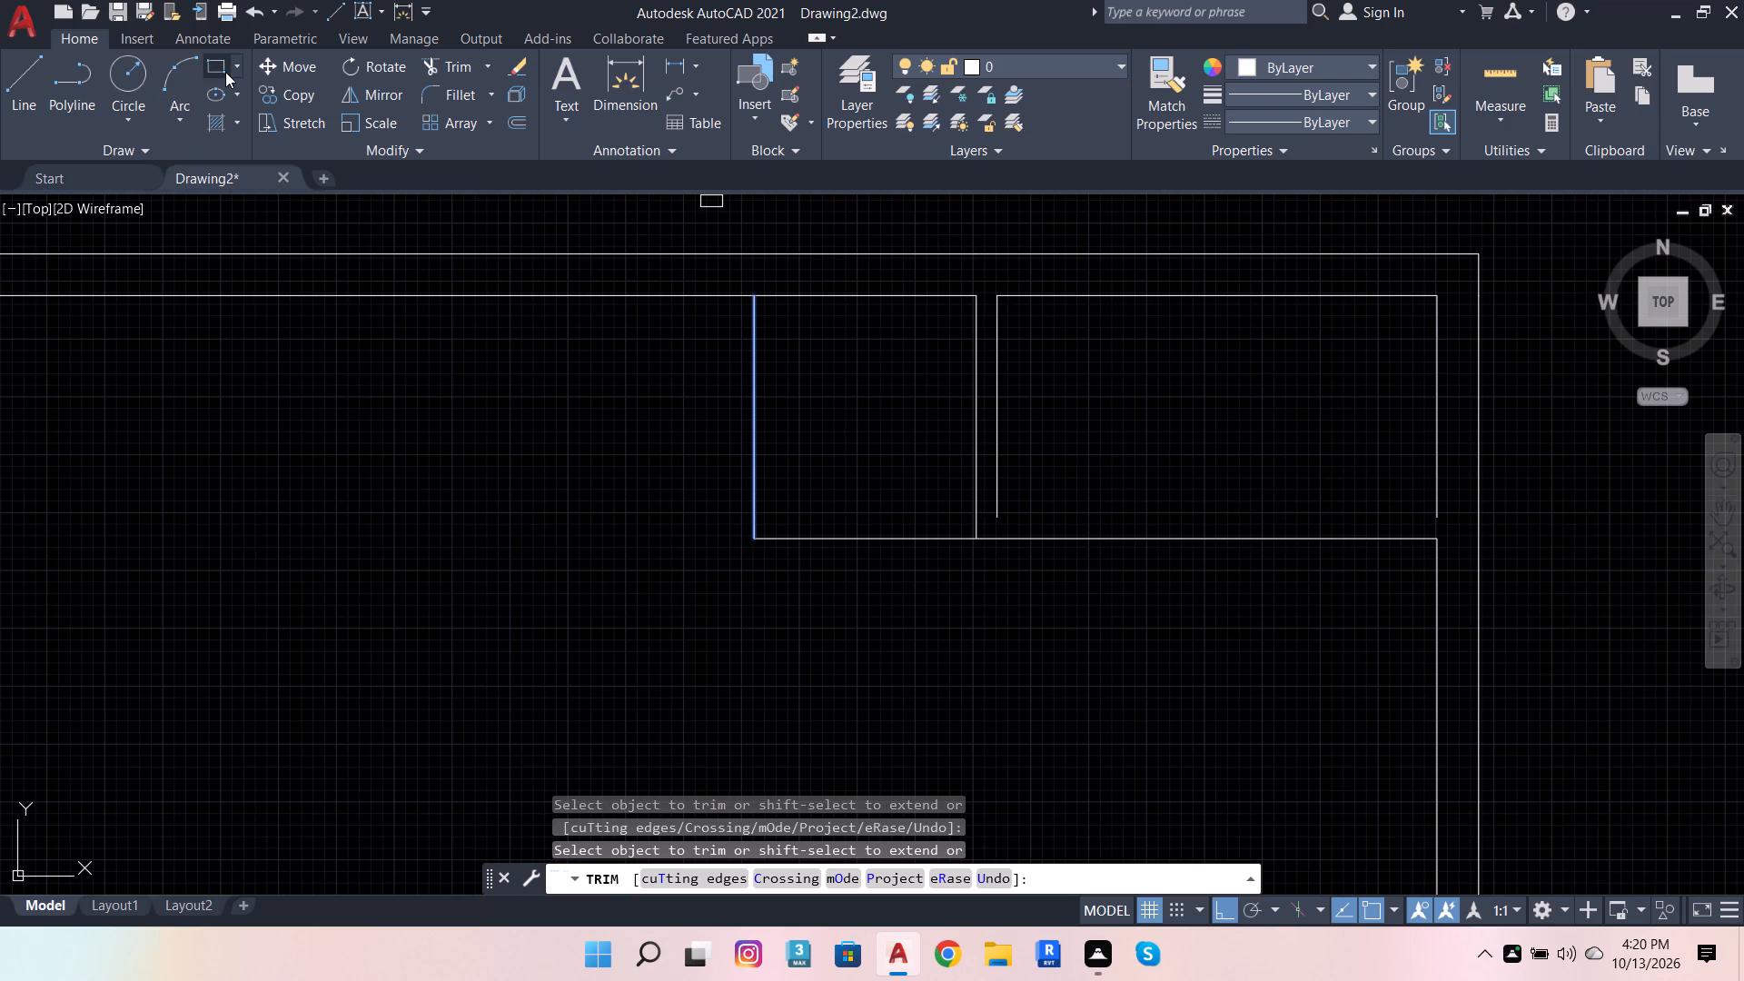
click(9, 78)
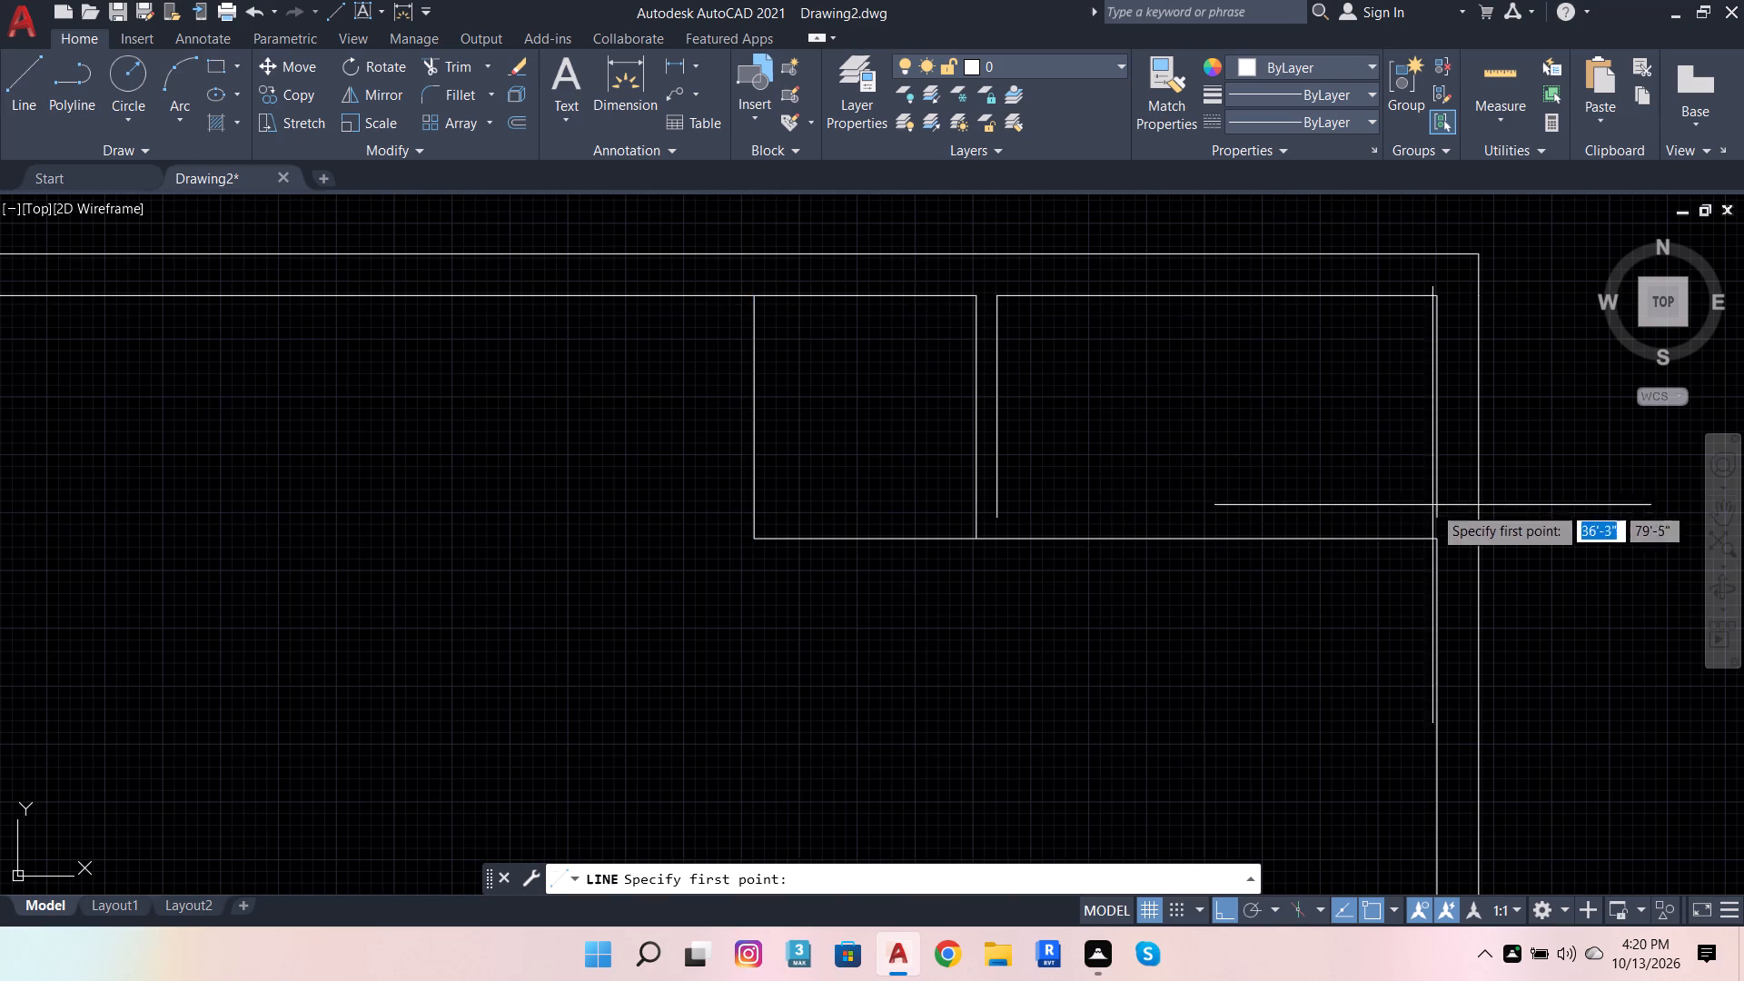
click(1446, 512)
click(991, 519)
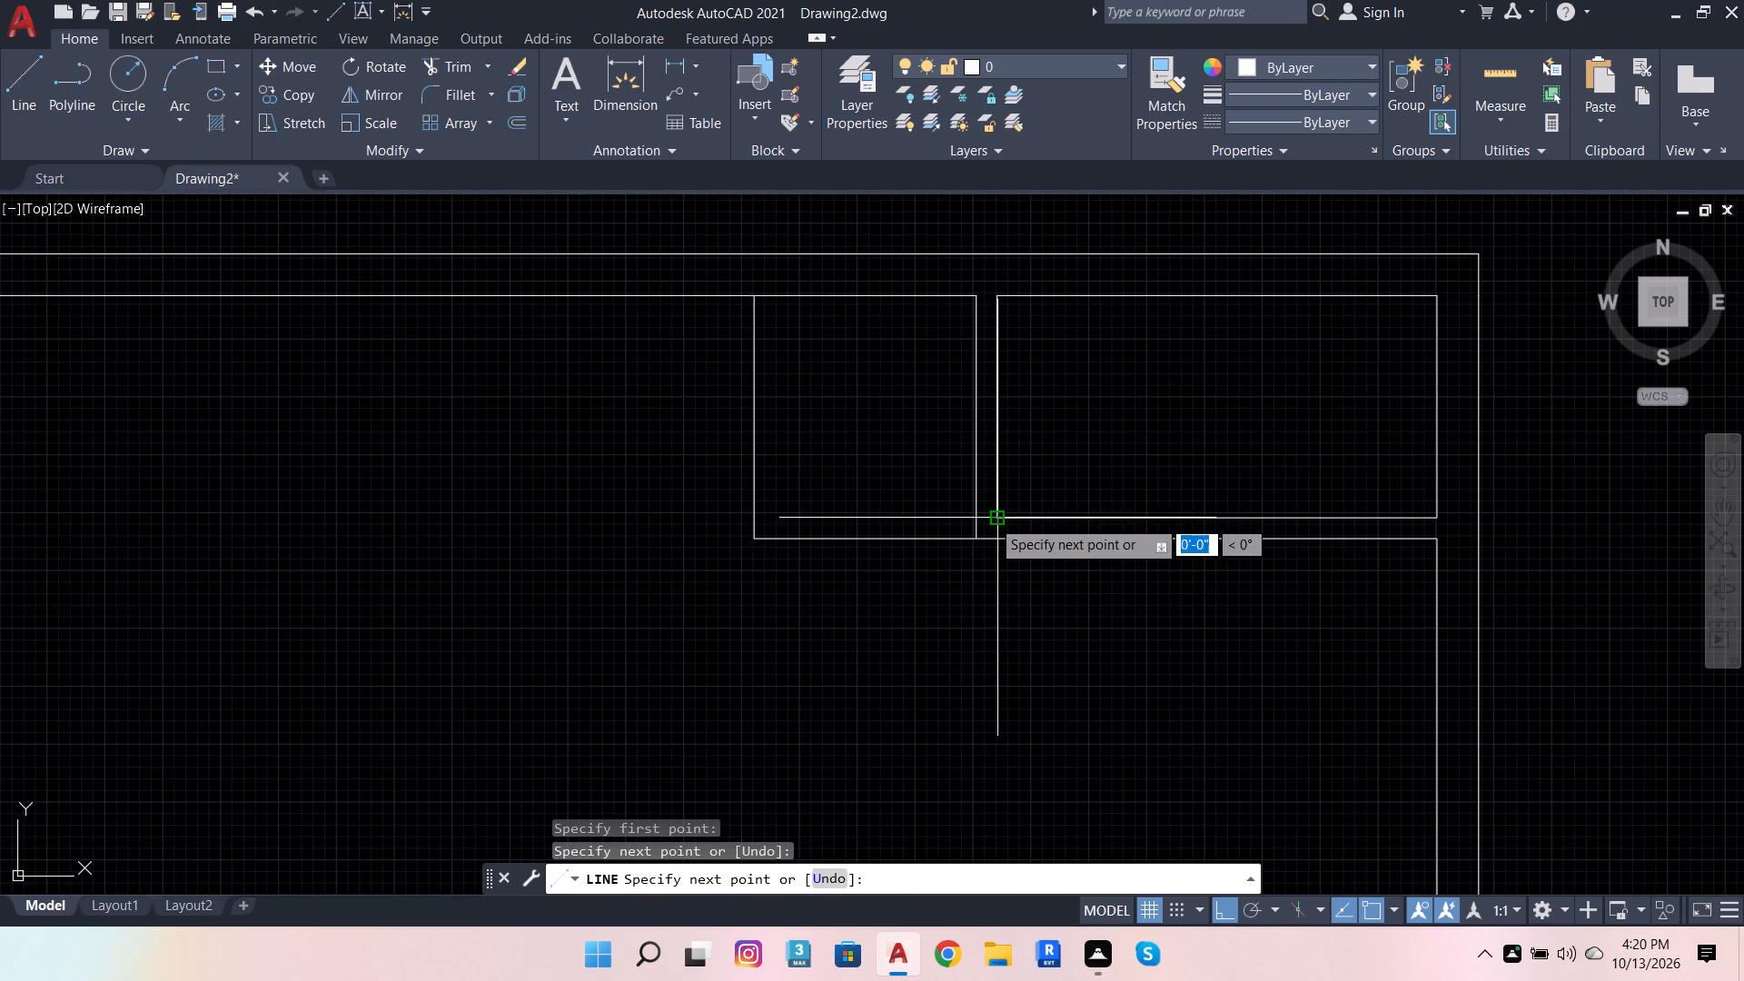
click(689, 512)
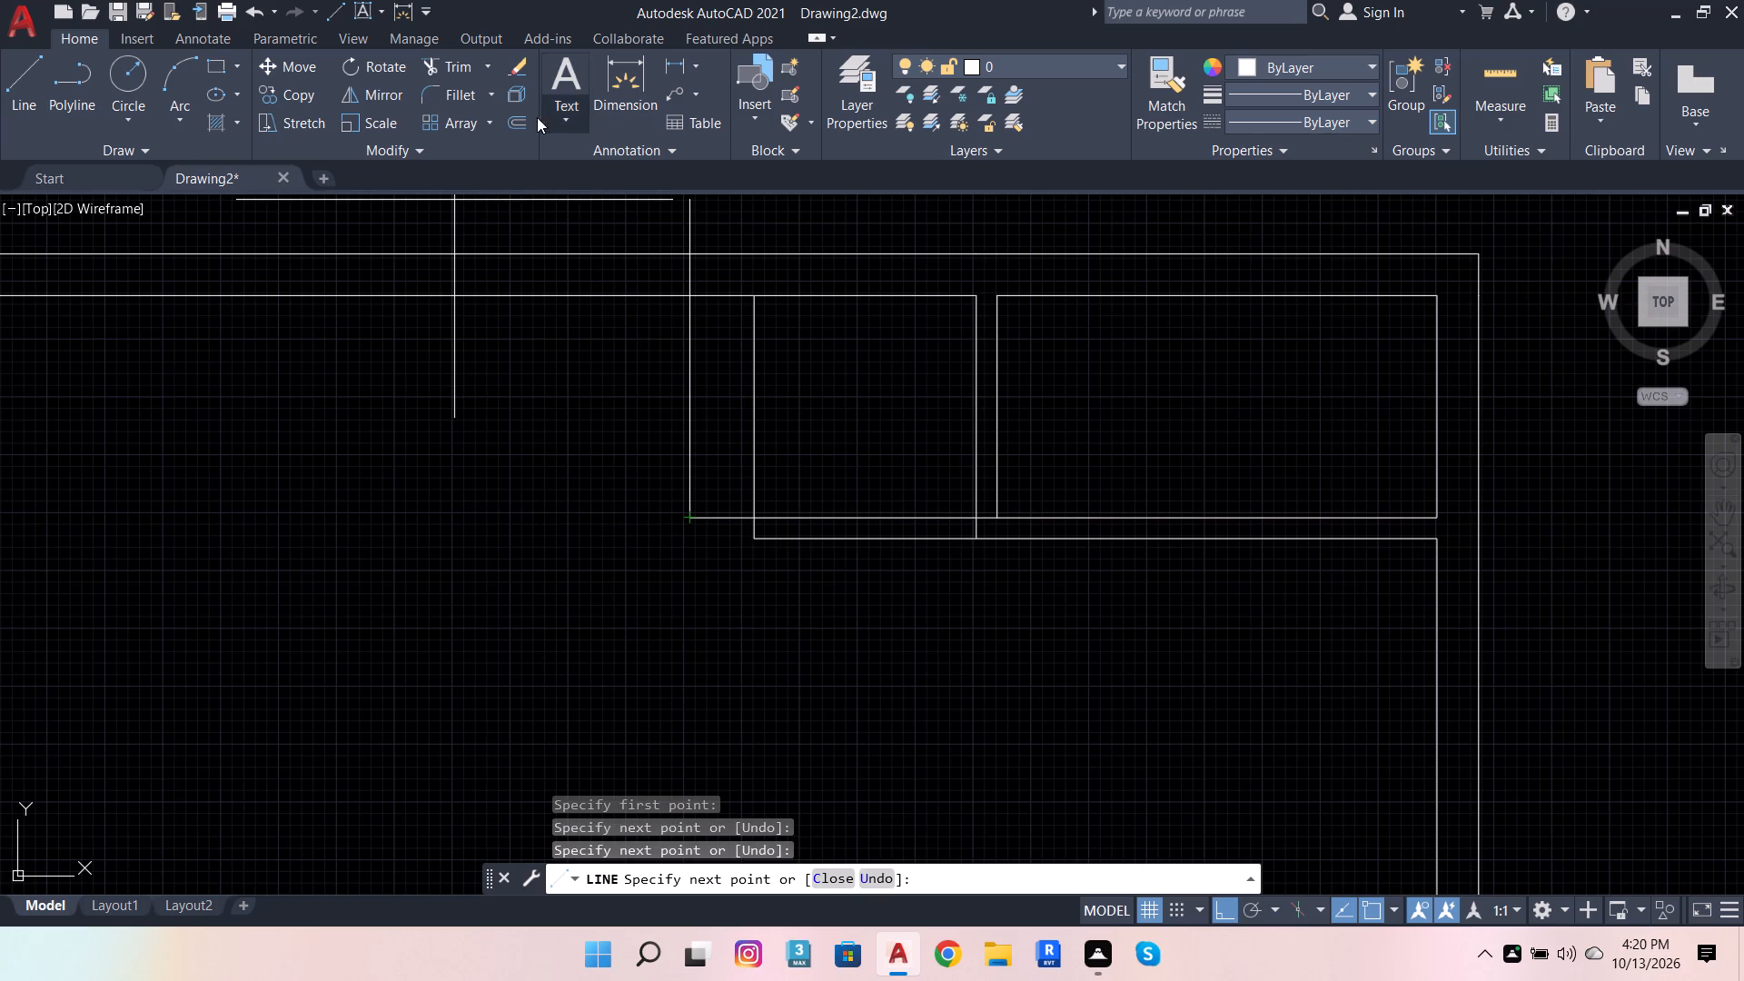
Trim the toilet-dress partition junction and the excess at the 4' offset line, leaving a closed partition end under the dress.
click(455, 73)
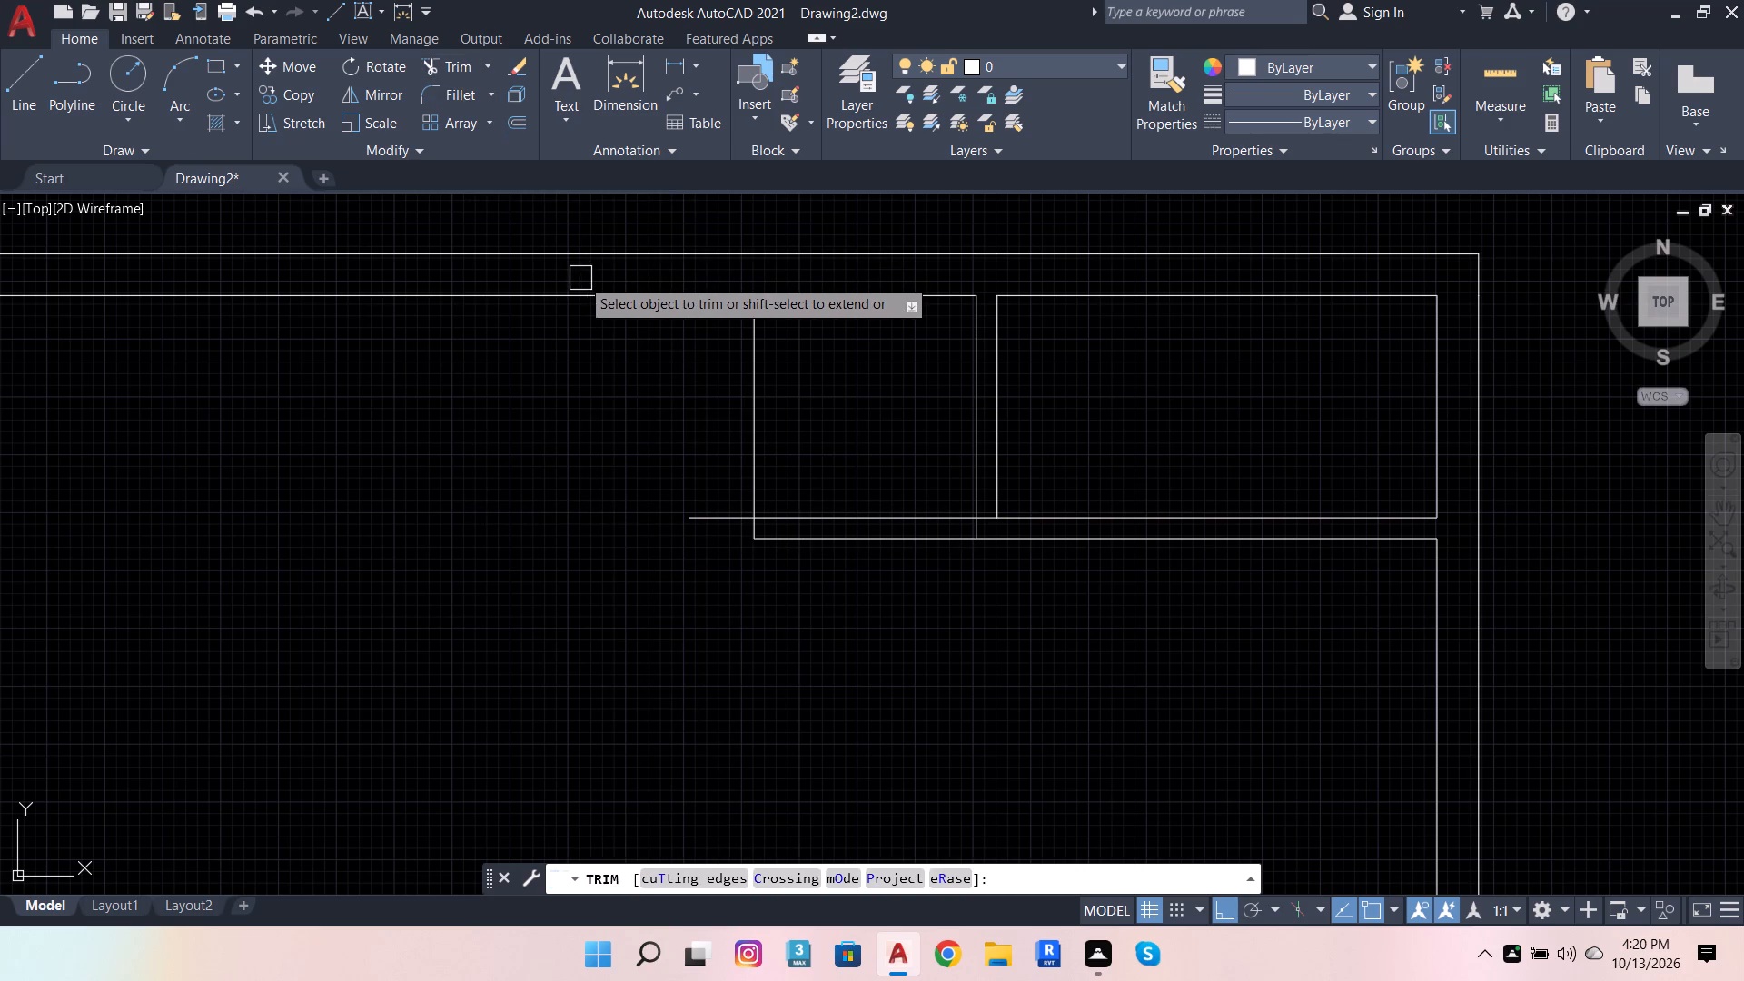
scroll(959, 462, up, 3)
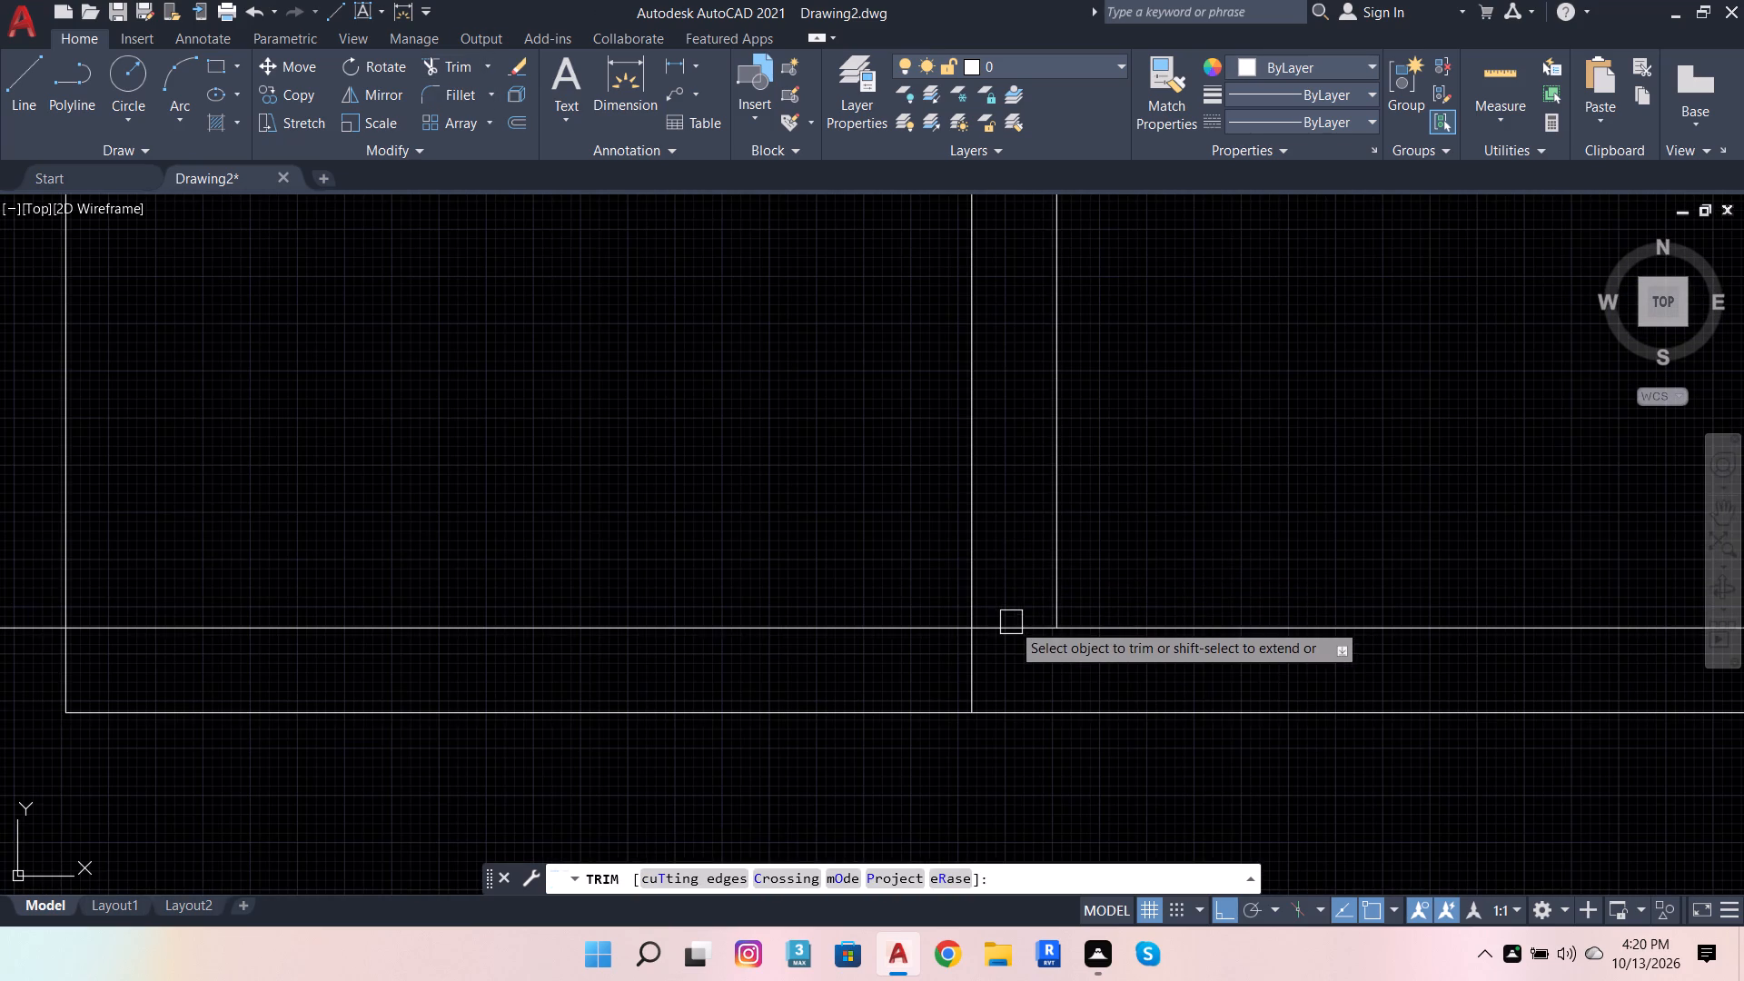
click(1015, 638)
scroll(924, 630, down, 1)
scroll(704, 563, down, 1)
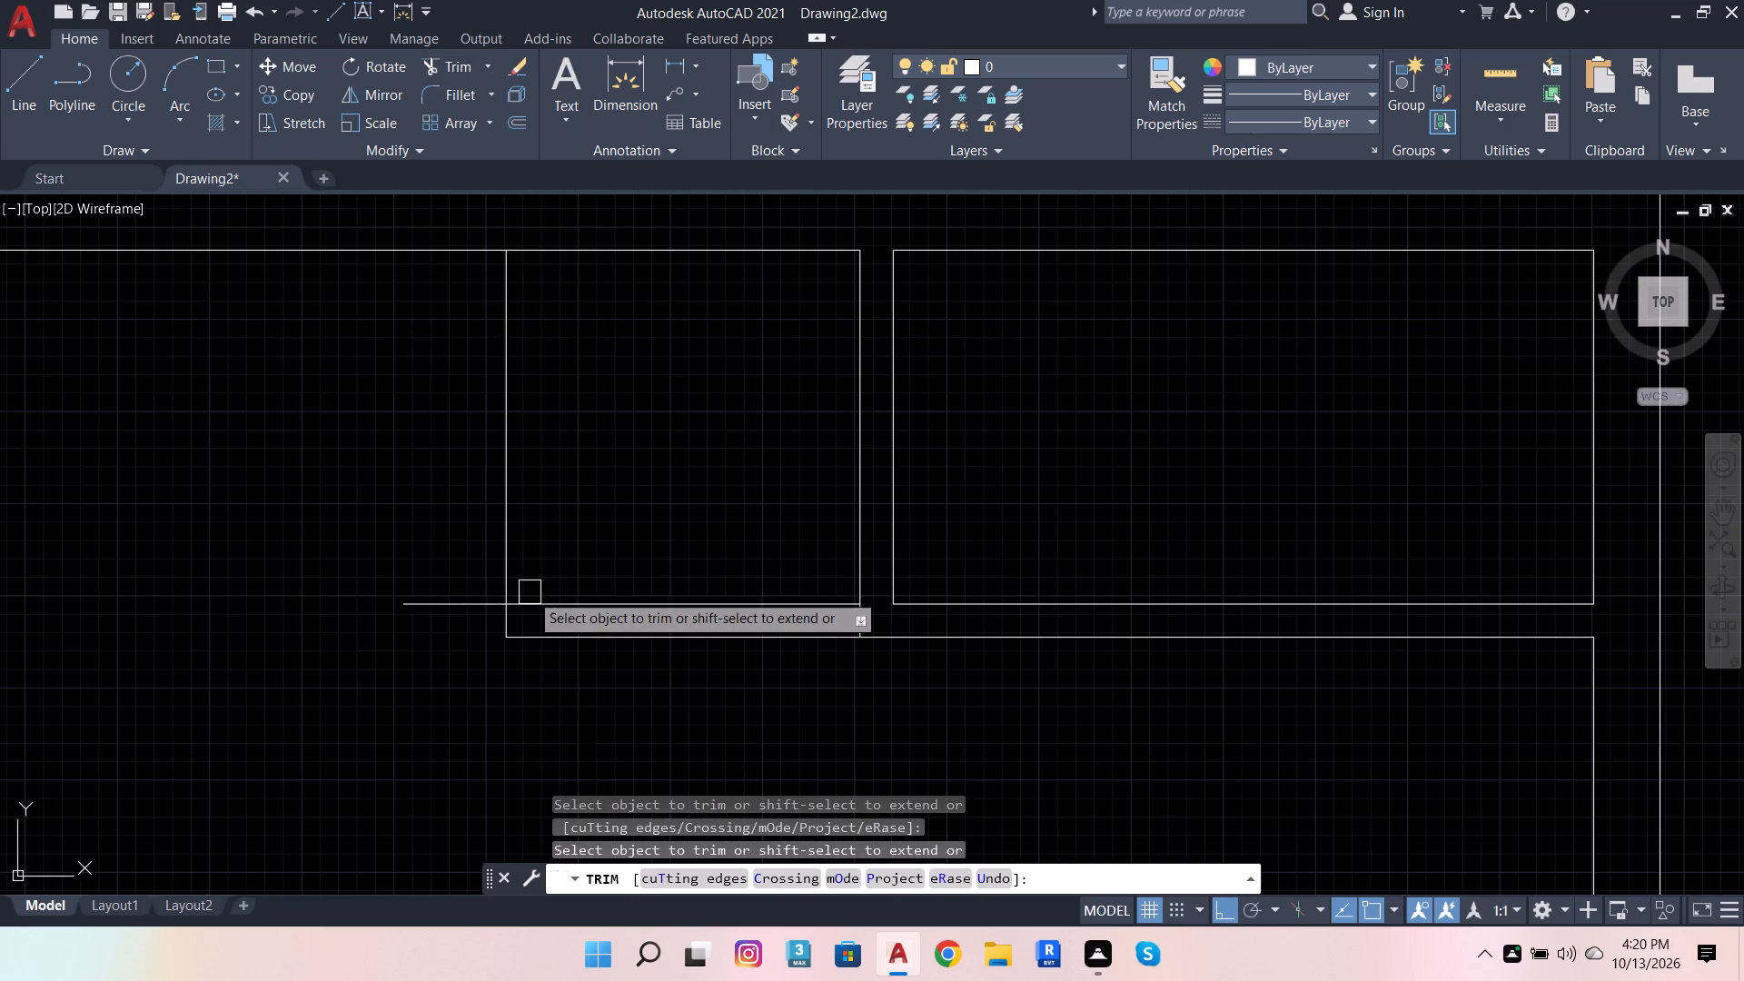
click(462, 603)
click(510, 500)
scroll(660, 499, down, 2)
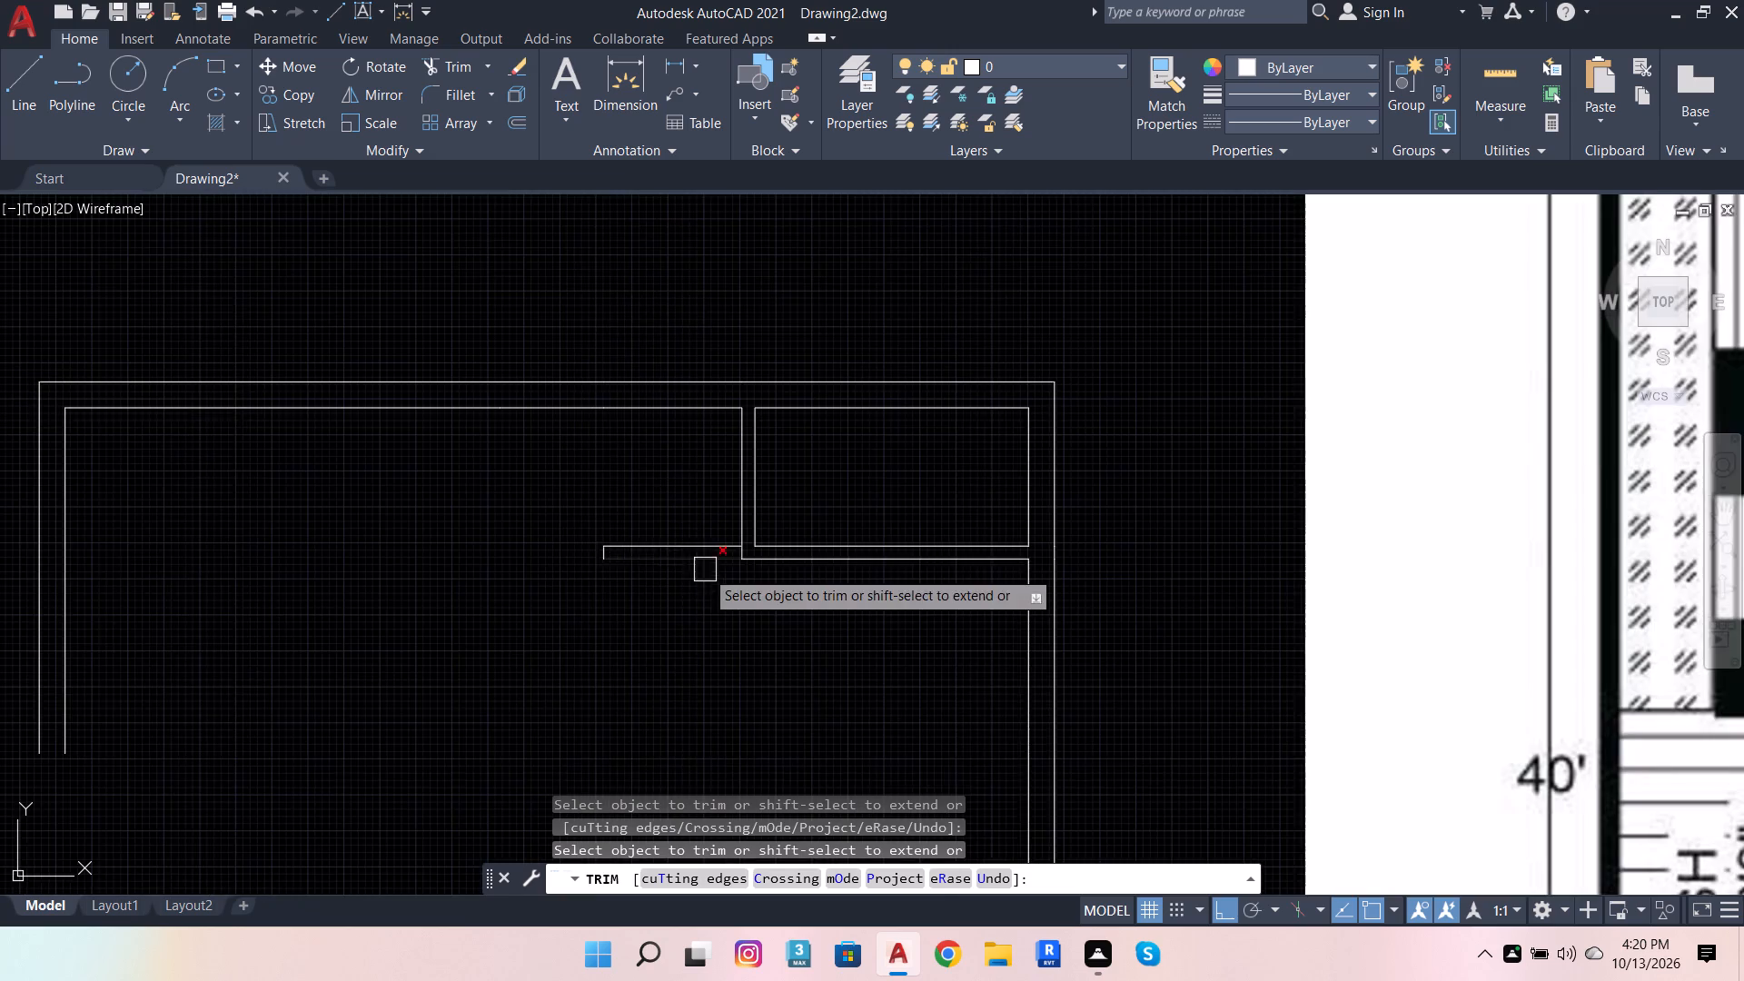
scroll(696, 545, up, 3)
click(866, 563)
scroll(918, 638, down, 3)
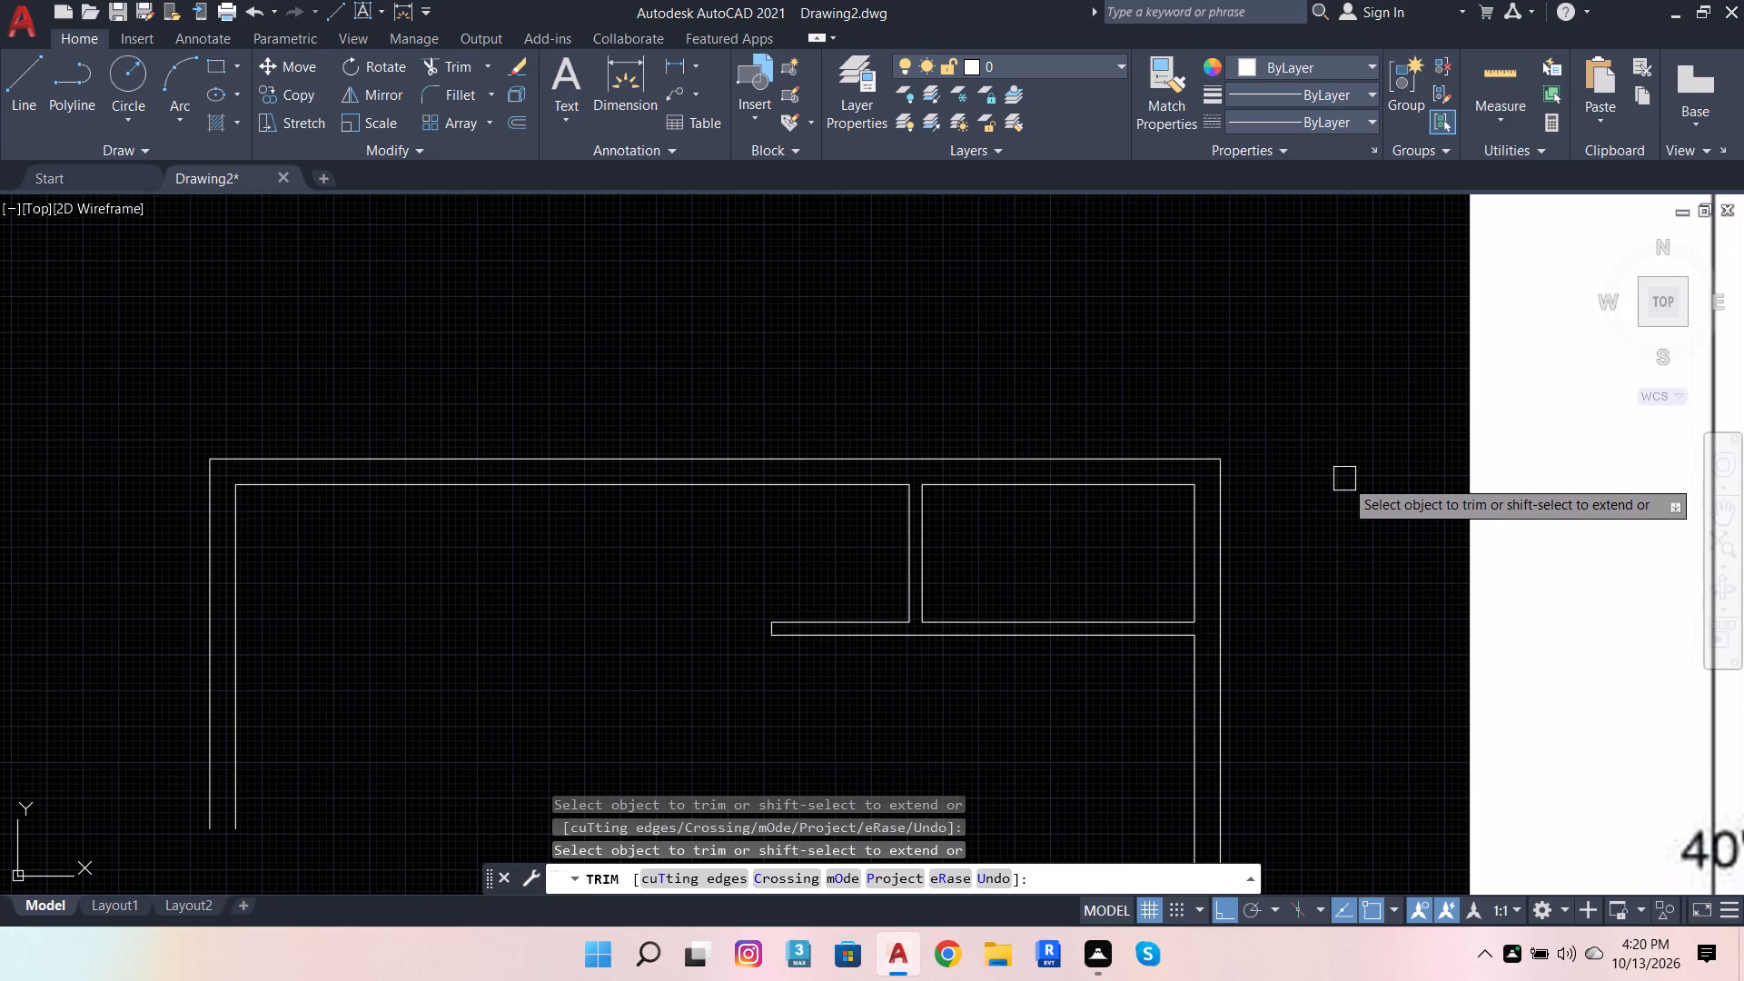
key(Escape)
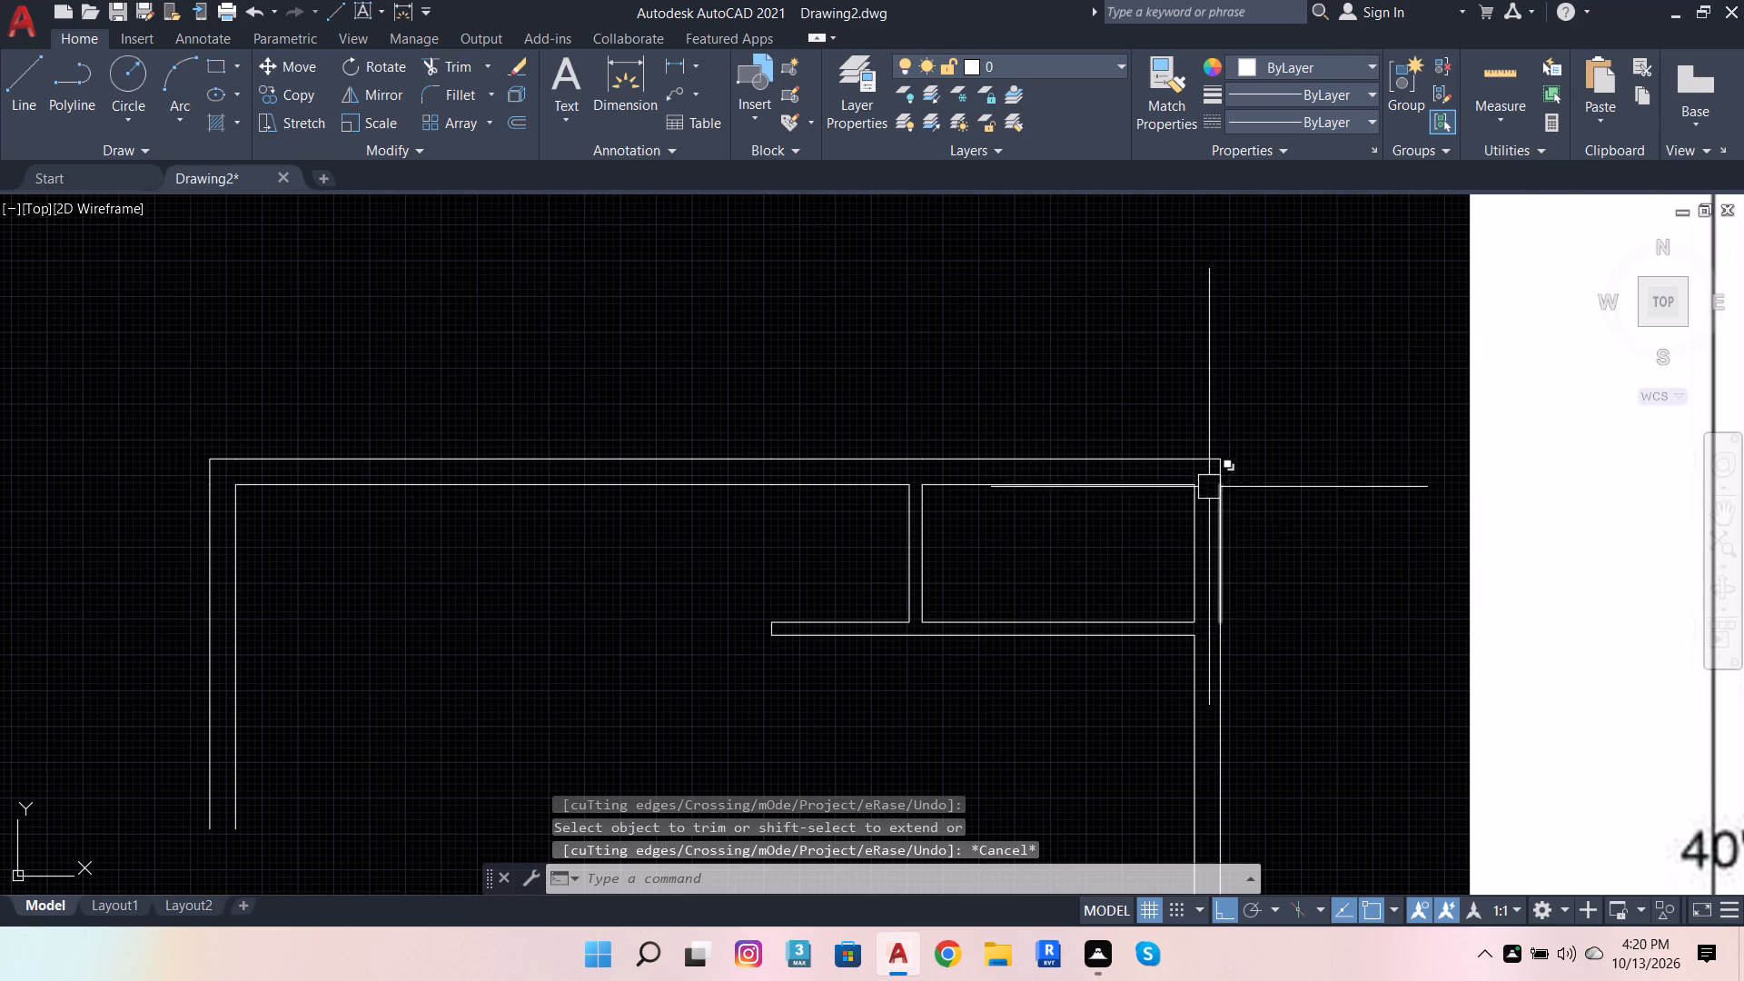
Dimension the side wall's outer face below the toilet and the long partition's face towards the C Bedroom.
scroll(1213, 459, down, 2)
scroll(1182, 549, up, 1)
click(1167, 526)
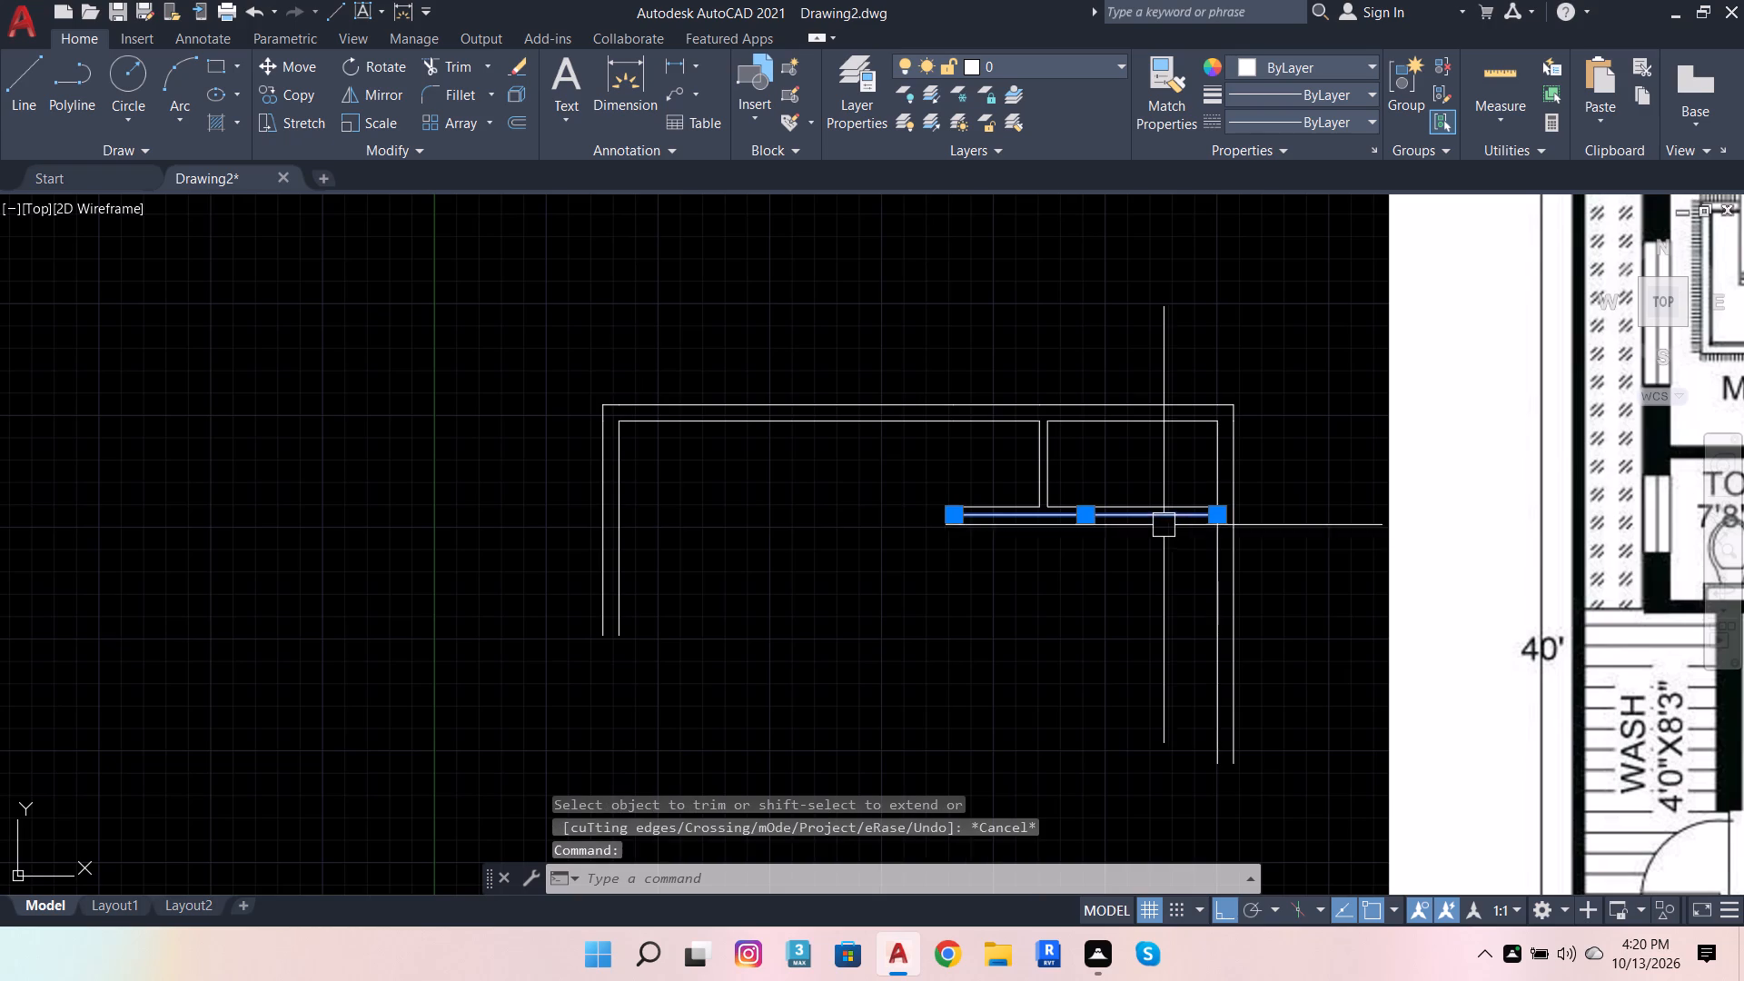
scroll(740, 478, down, 1)
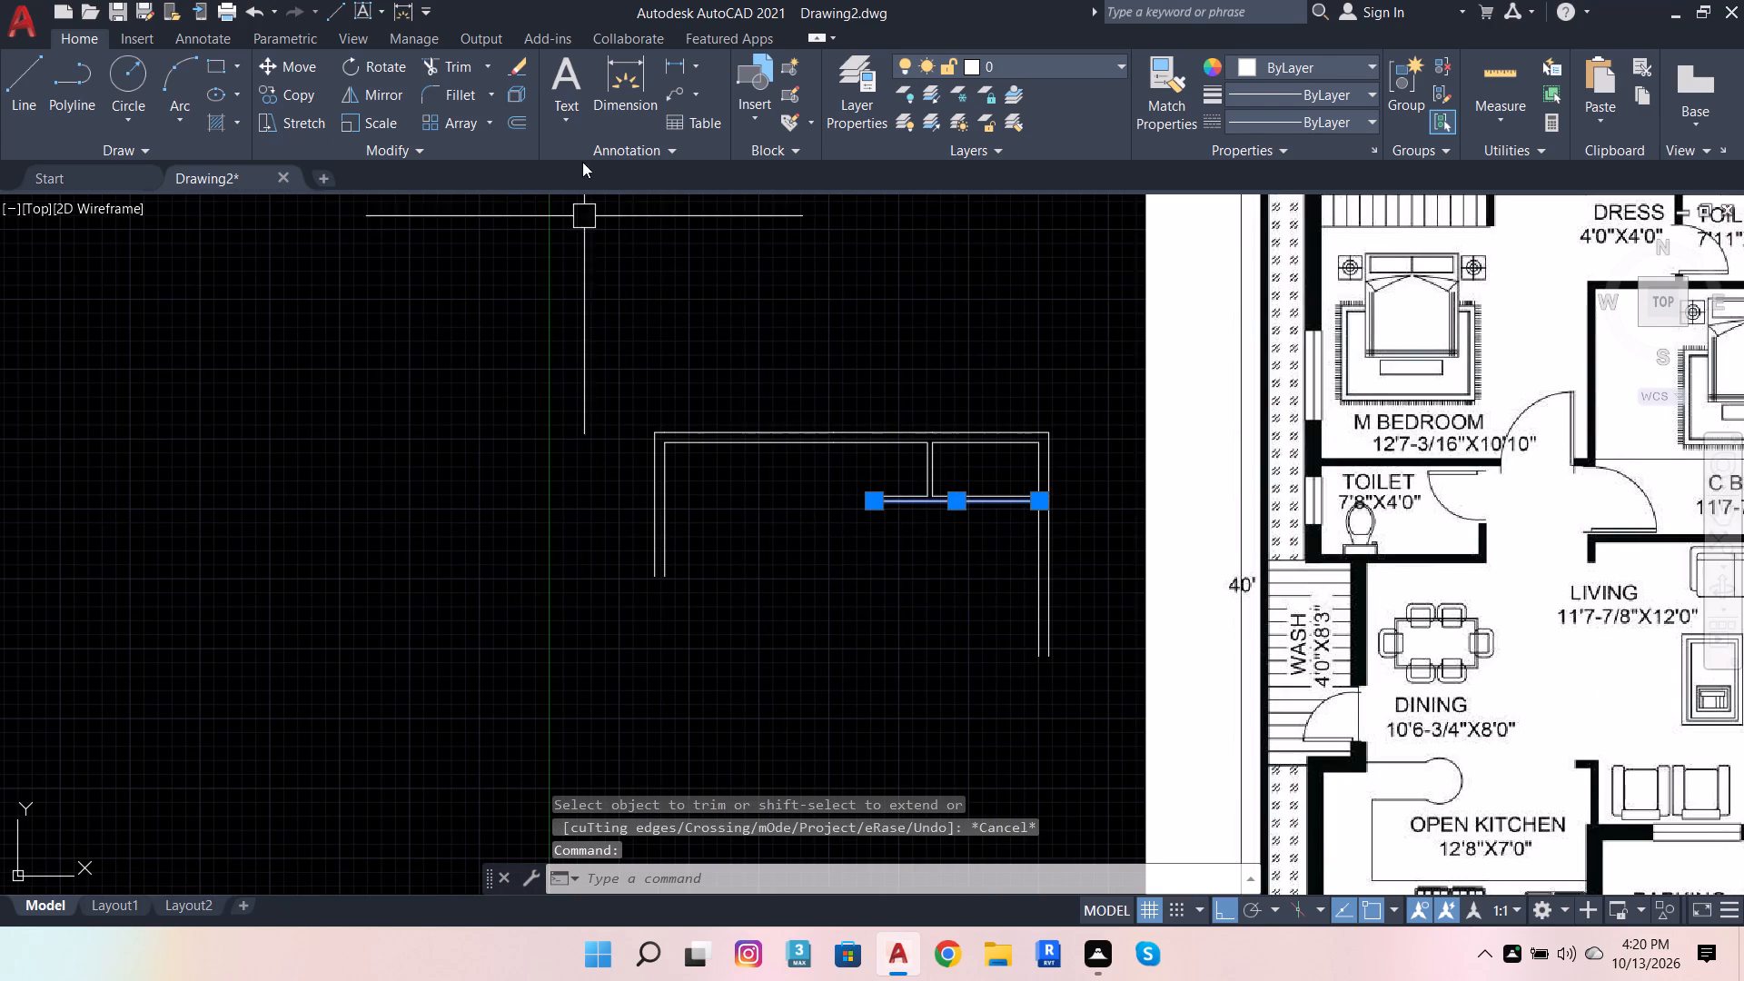
click(628, 79)
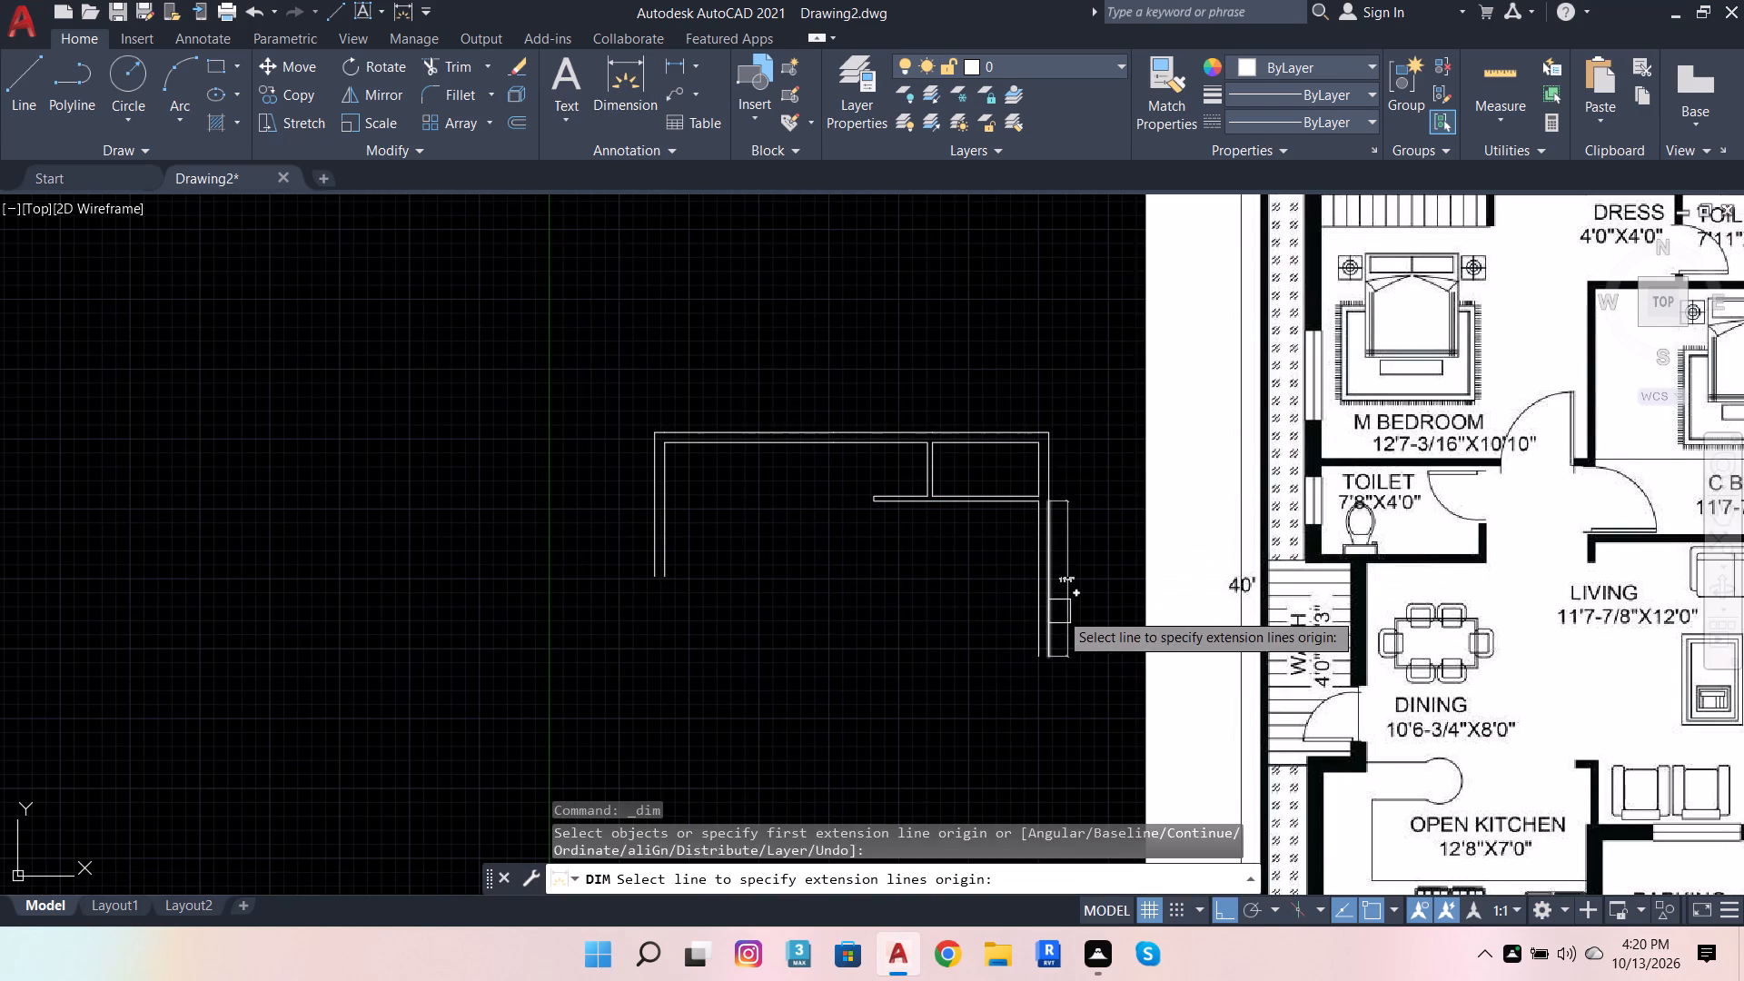
click(1059, 611)
click(1064, 609)
scroll(1091, 580, up, 2)
scroll(1005, 455, down, 1)
click(850, 413)
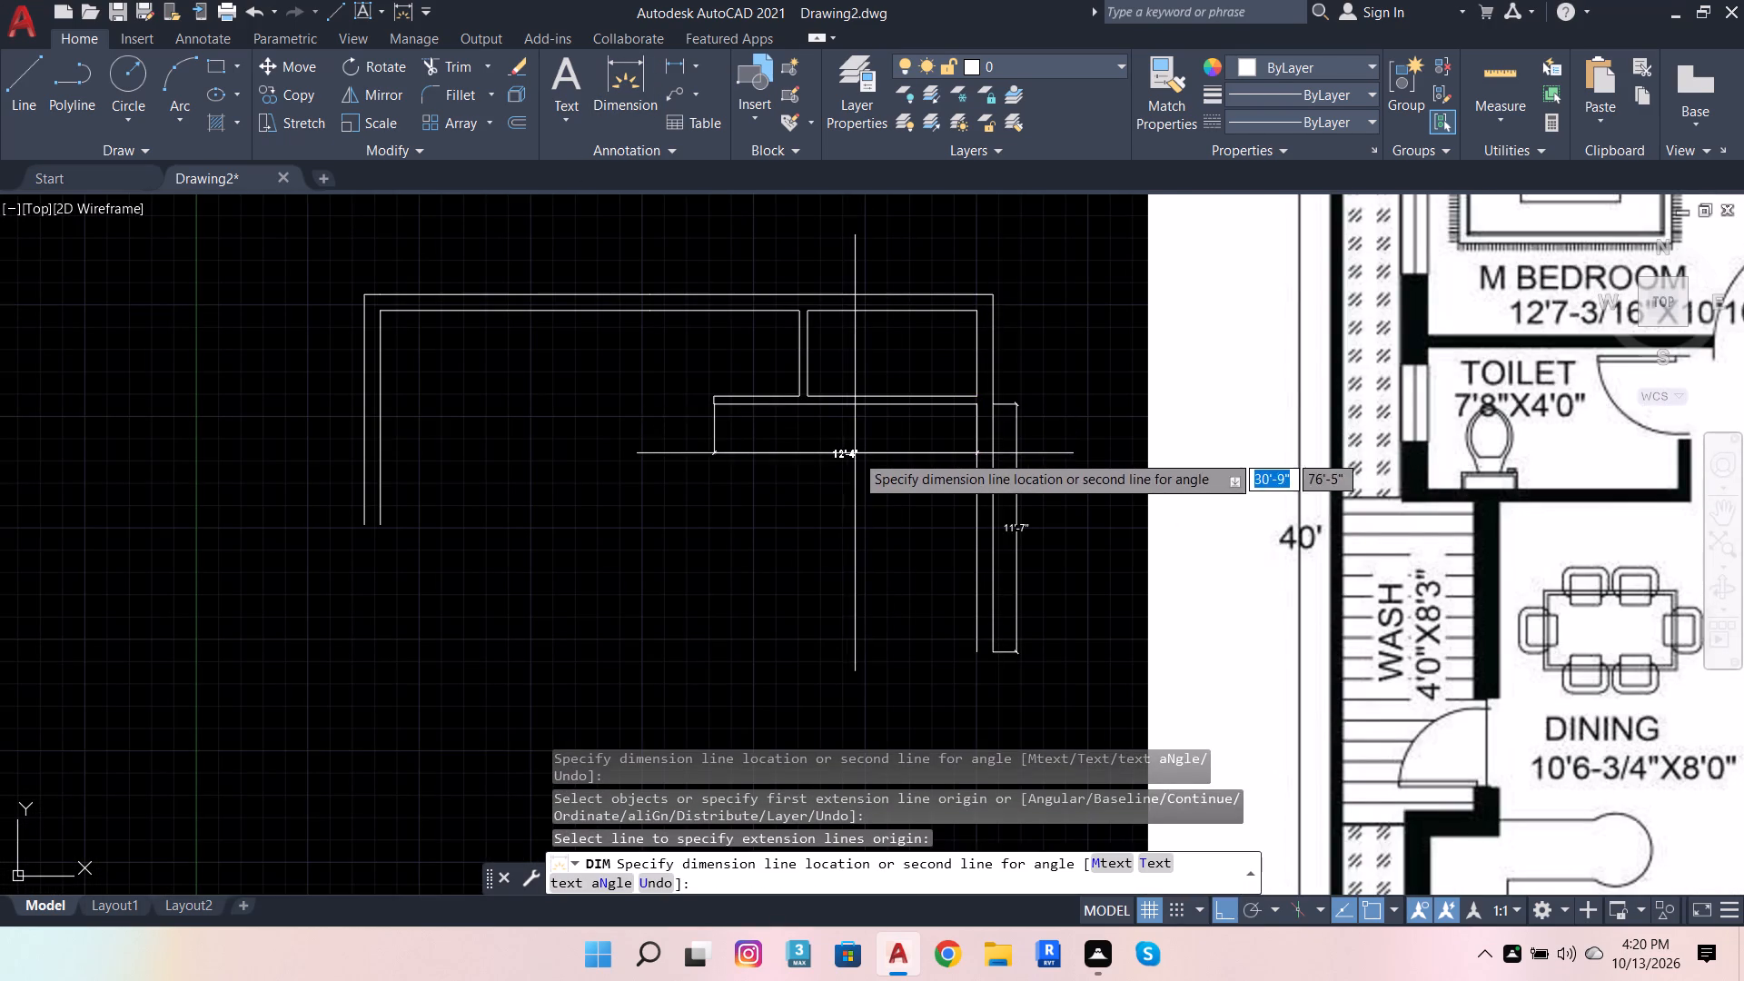
scroll(855, 453, up, 2)
click(859, 411)
scroll(816, 452, down, 2)
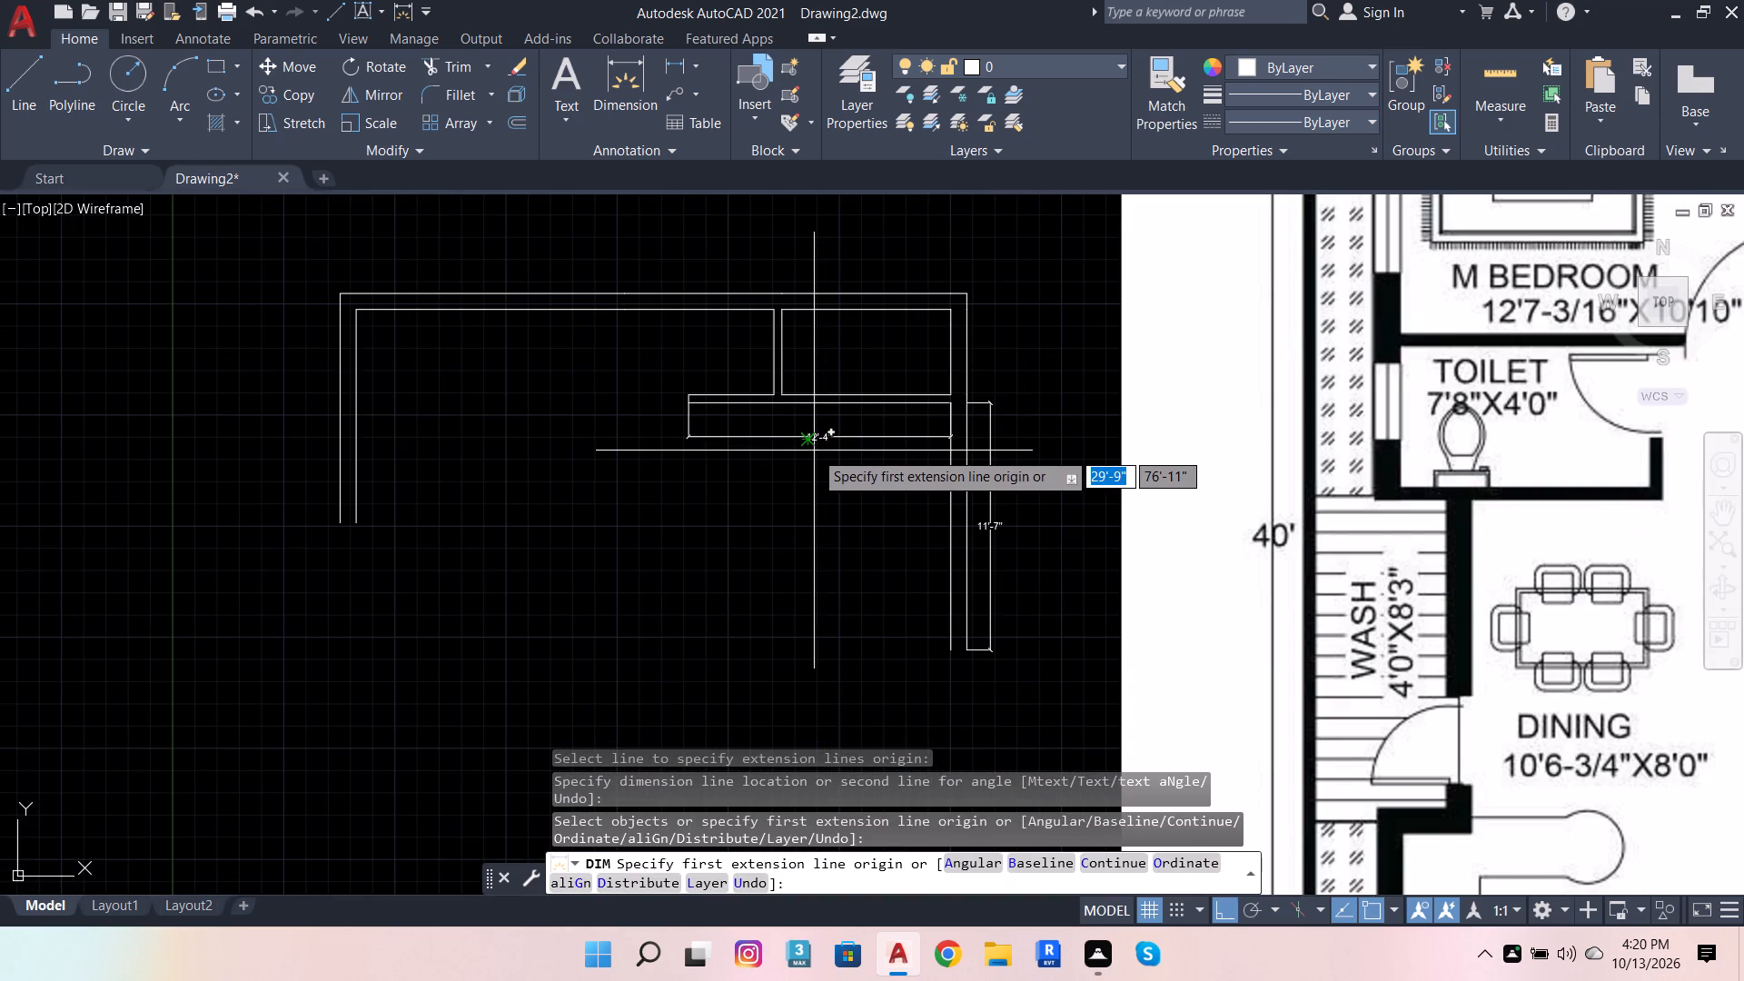
key(Escape)
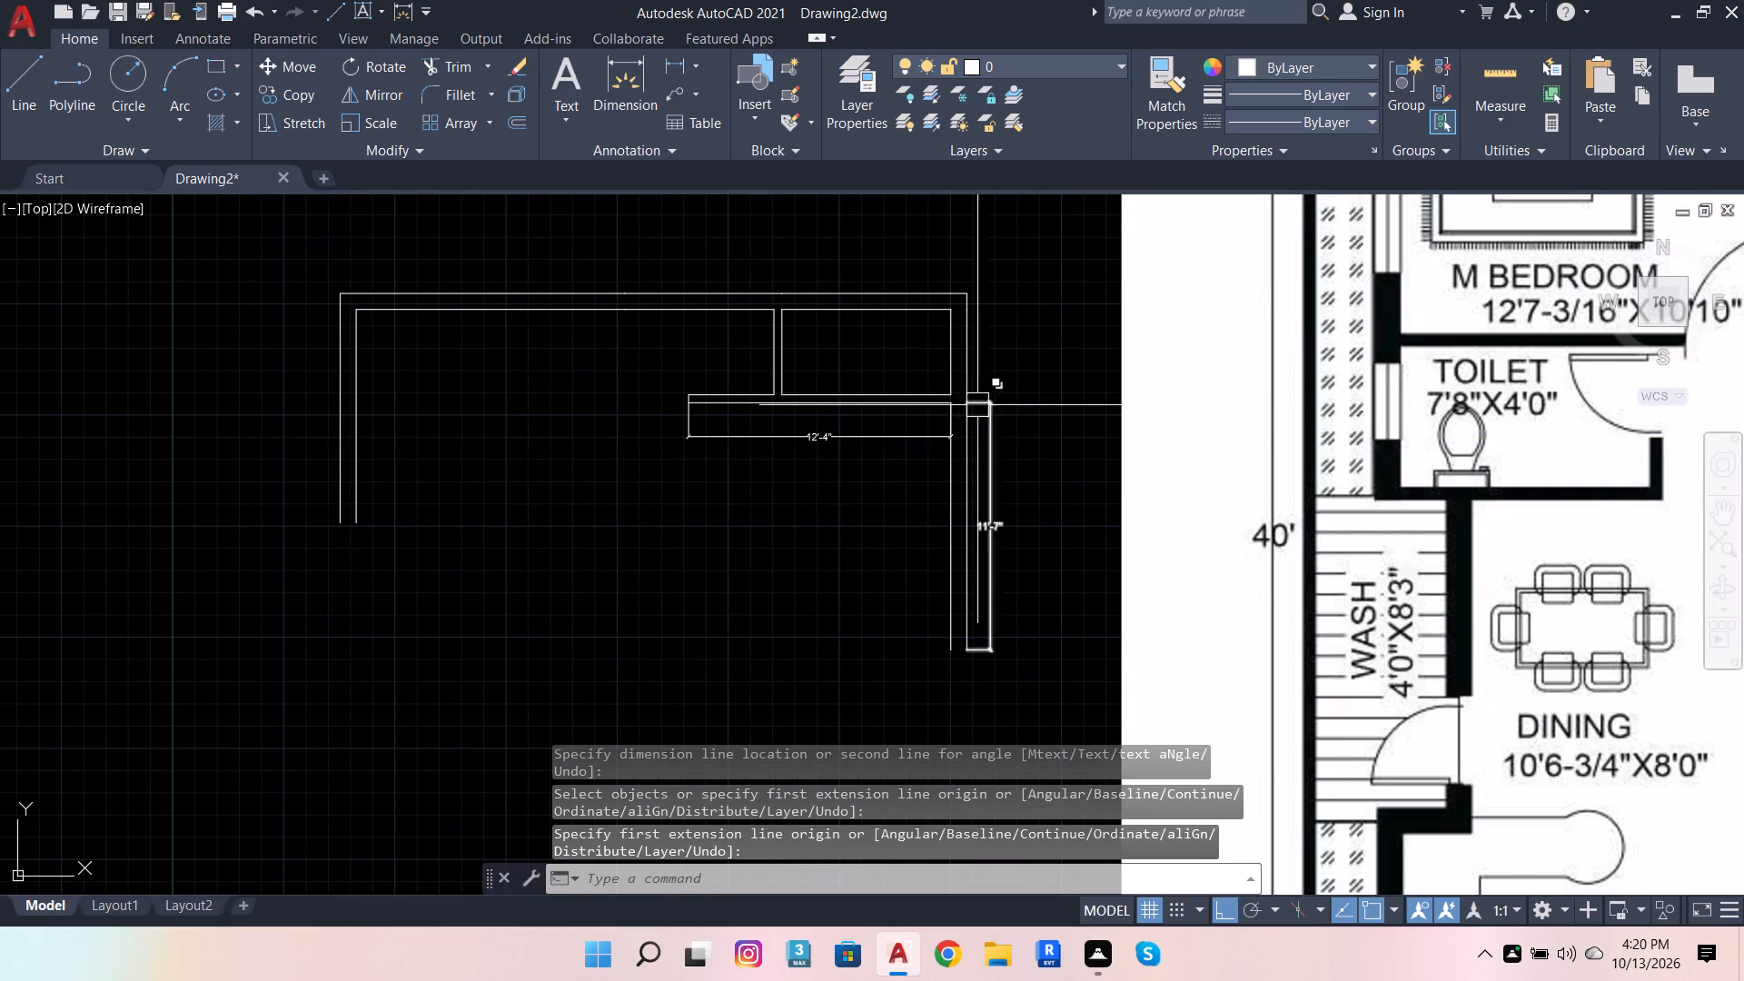
Offset the long partition's C Bedroom face 11'-7" down to the side wall's open end, picking the distance along the wall.
scroll(683, 536, down, 1)
scroll(801, 460, up, 2)
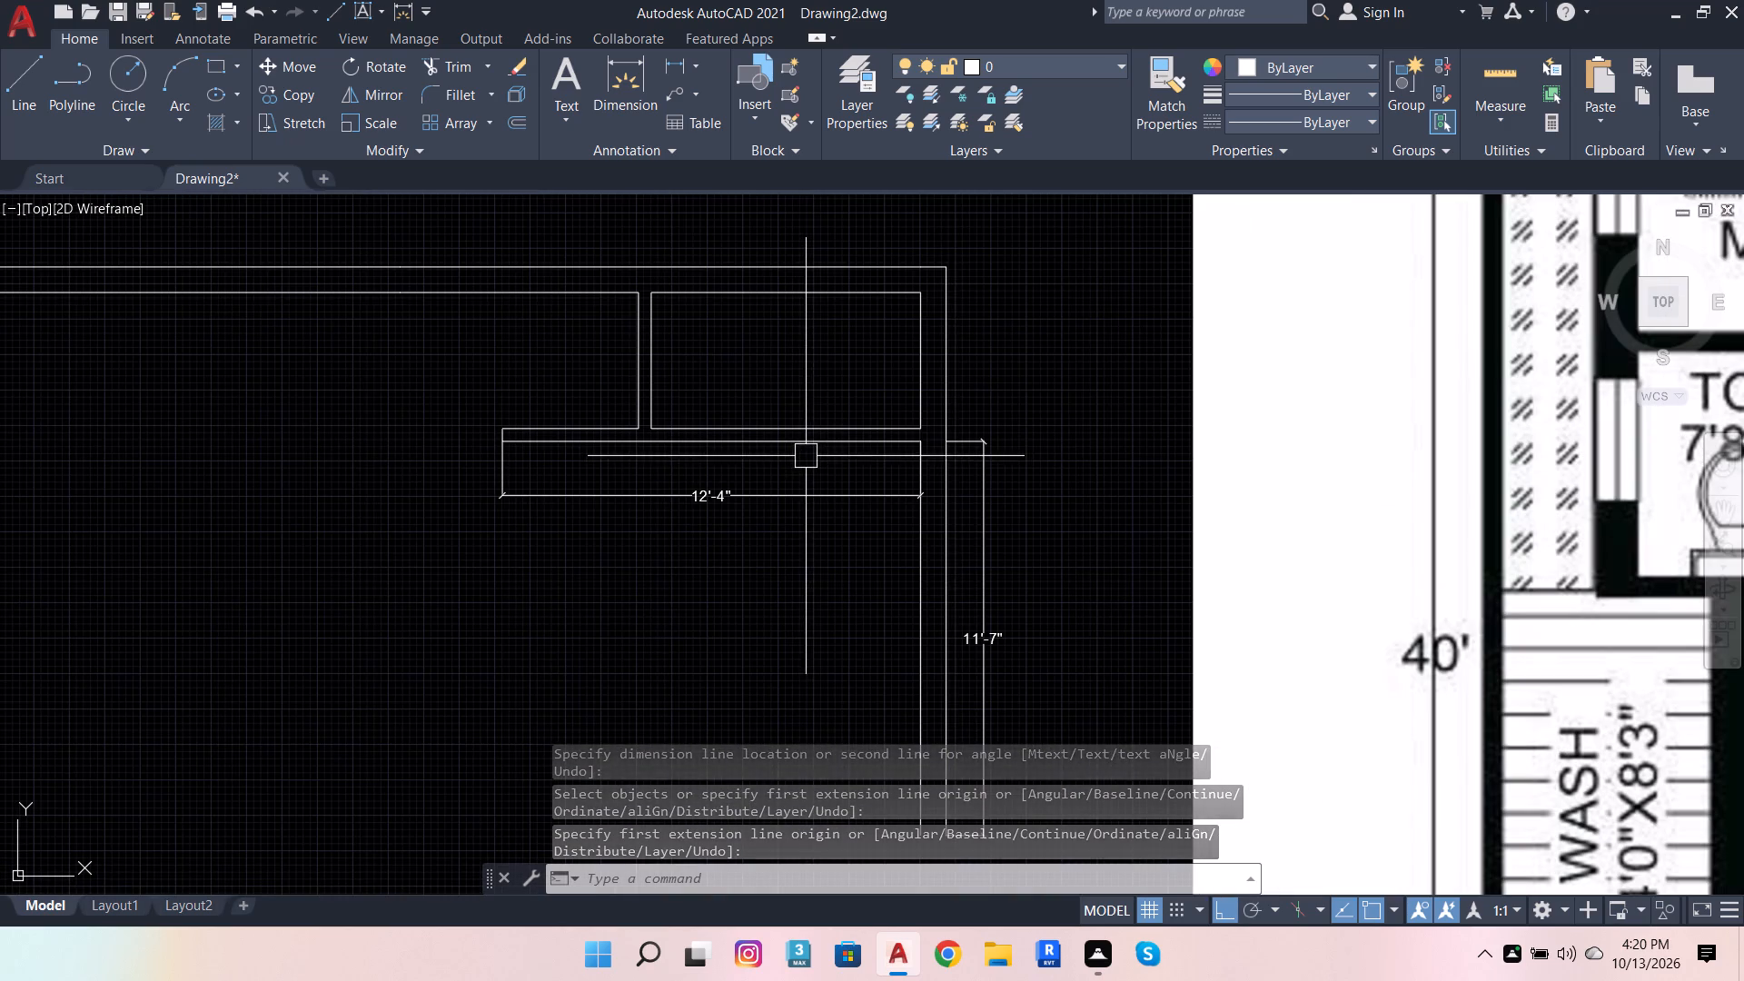
click(816, 446)
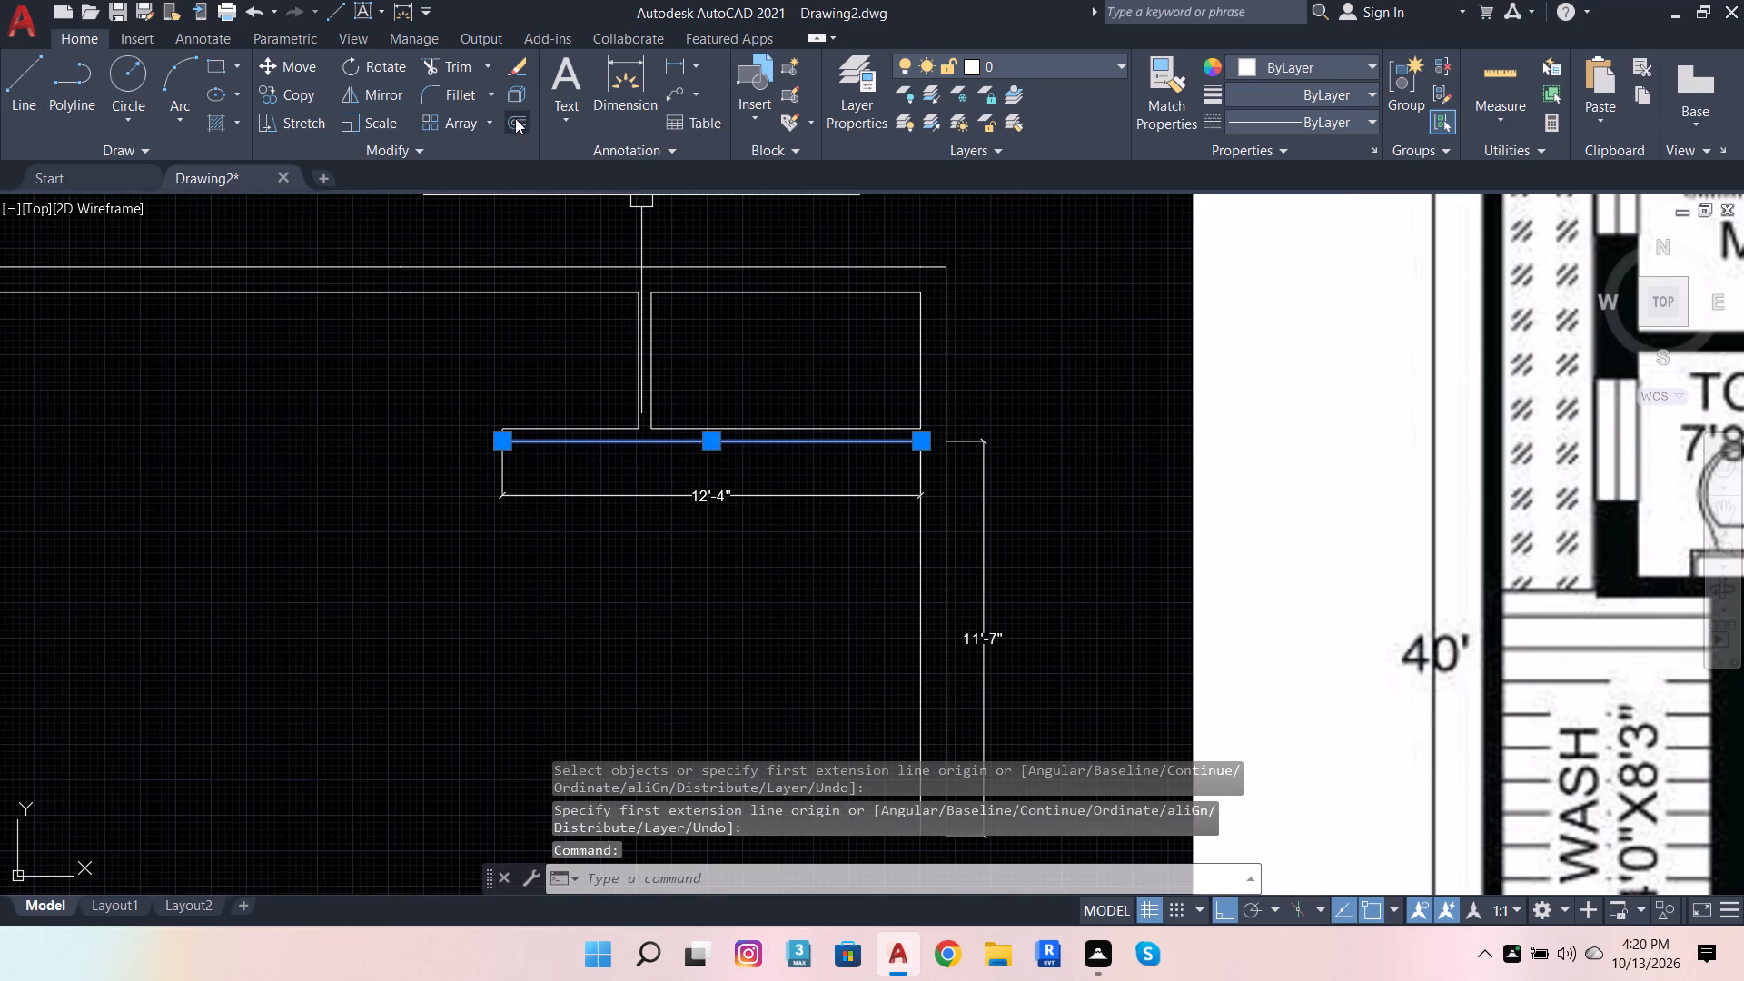
click(517, 123)
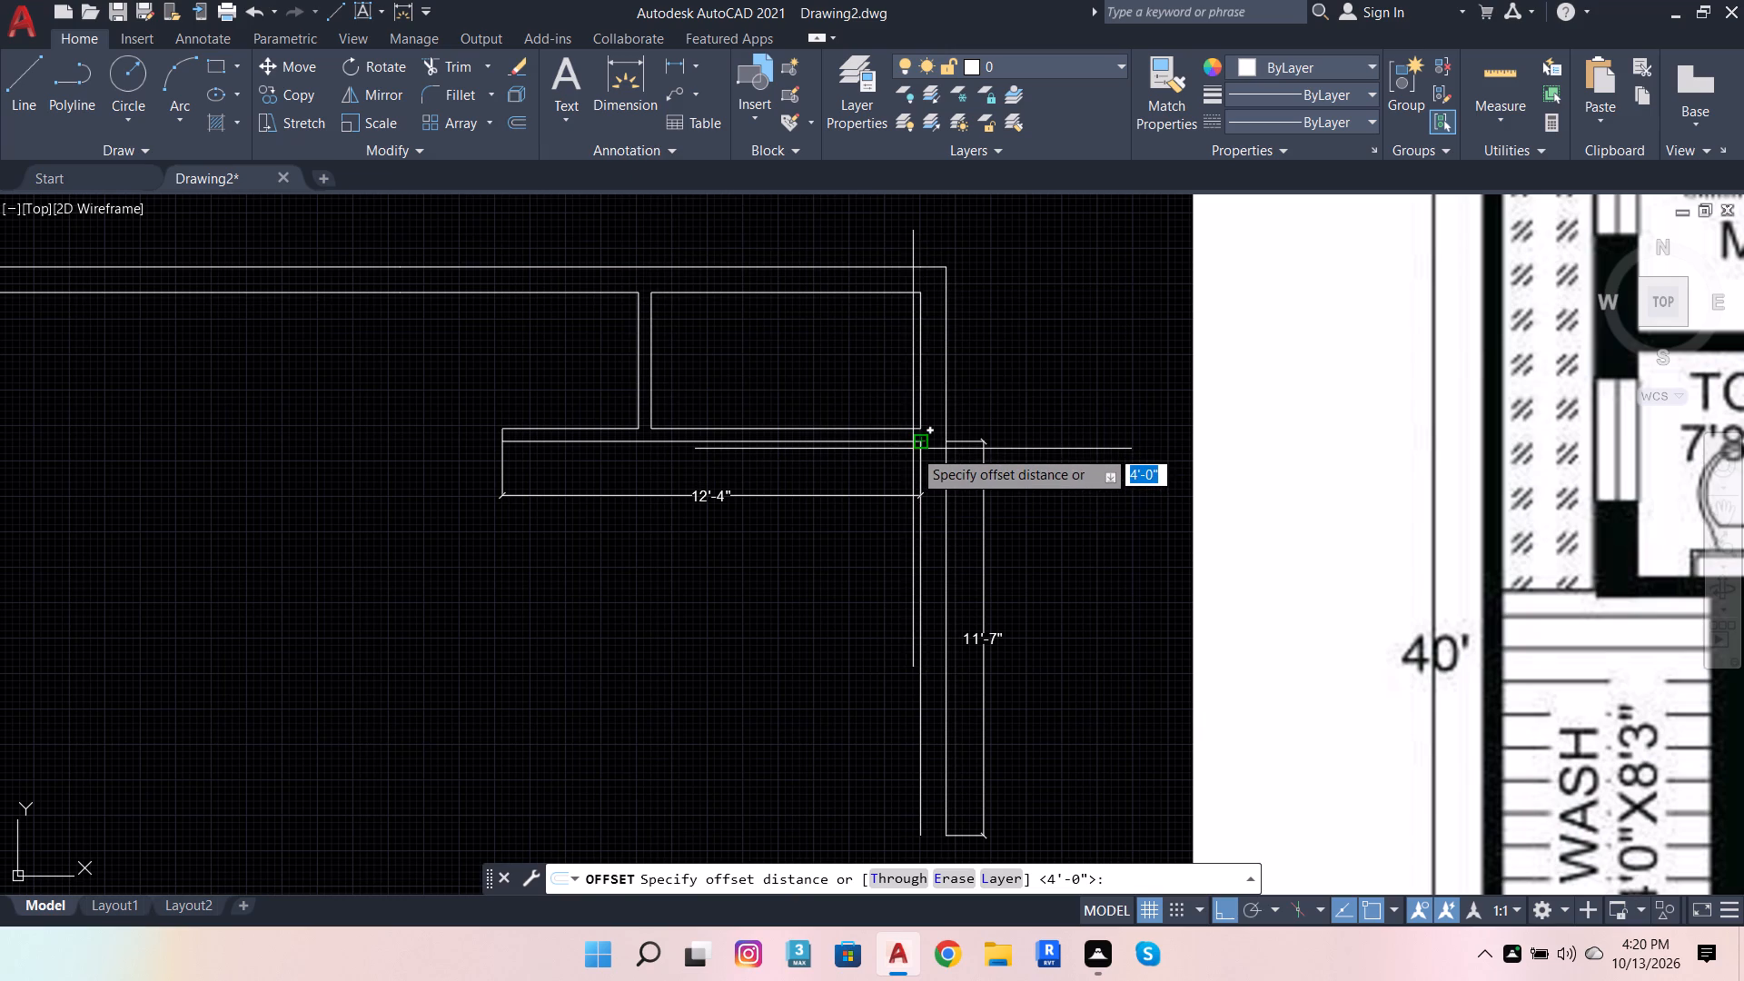
click(922, 443)
scroll(931, 757, down, 2)
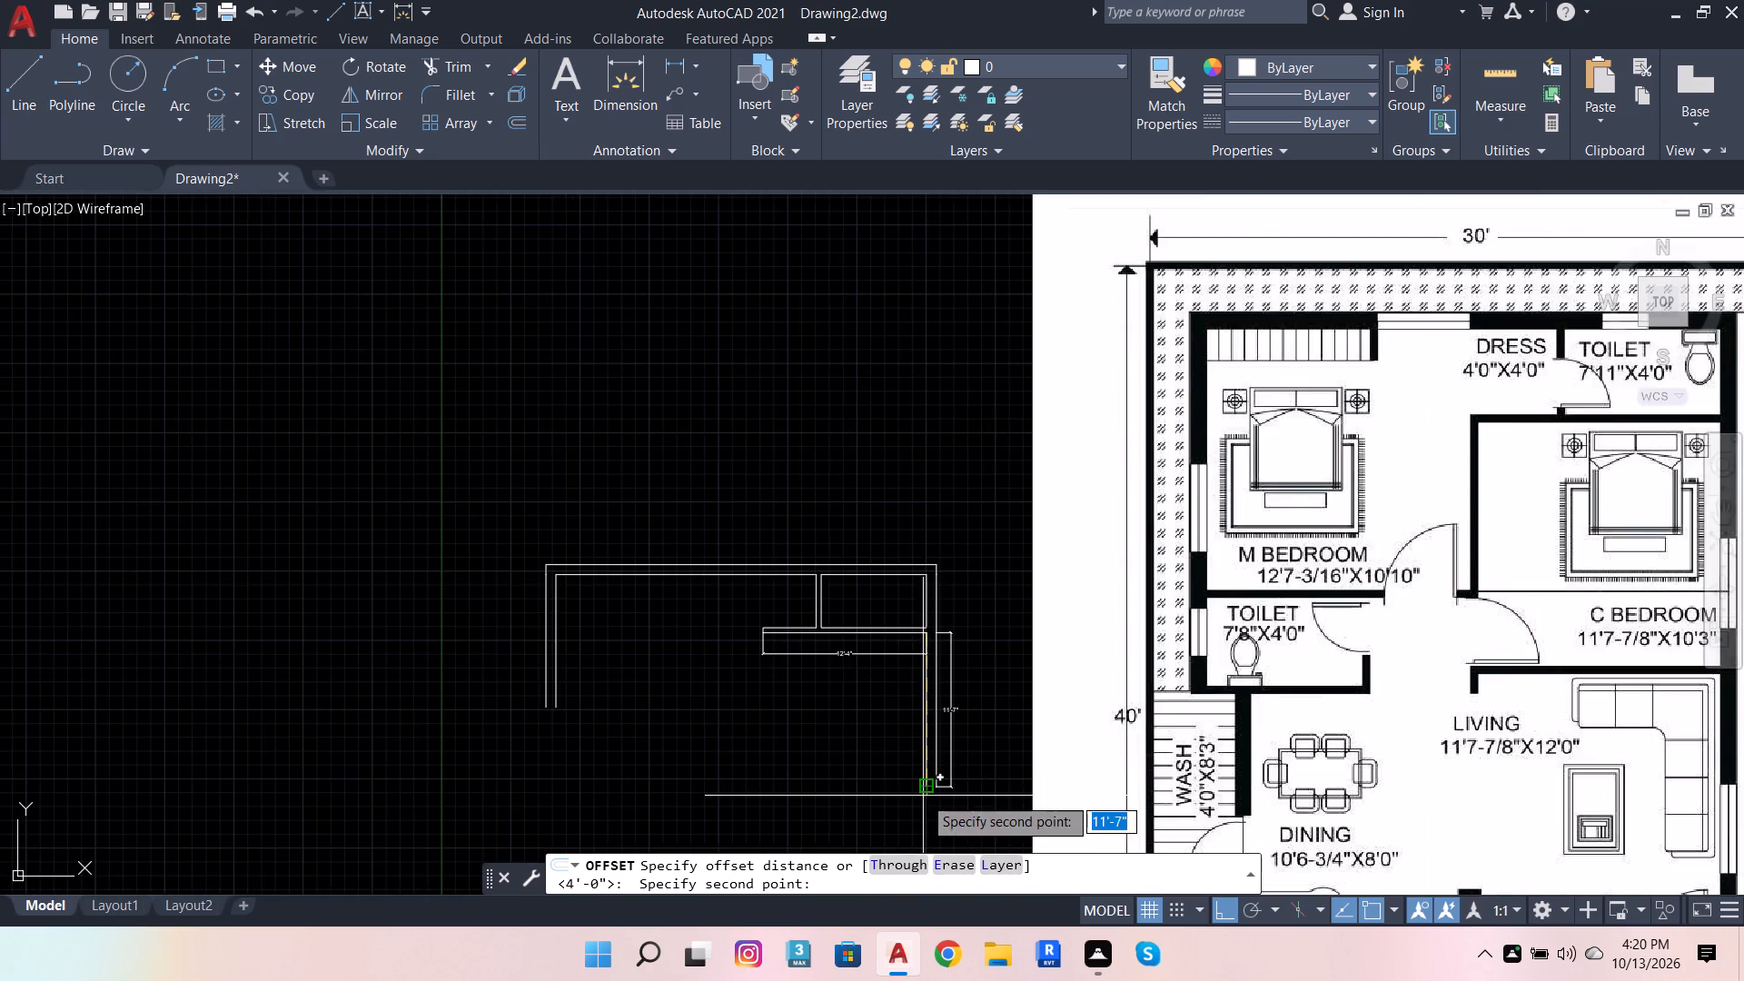
scroll(923, 796, up, 3)
click(941, 760)
scroll(967, 714, down, 3)
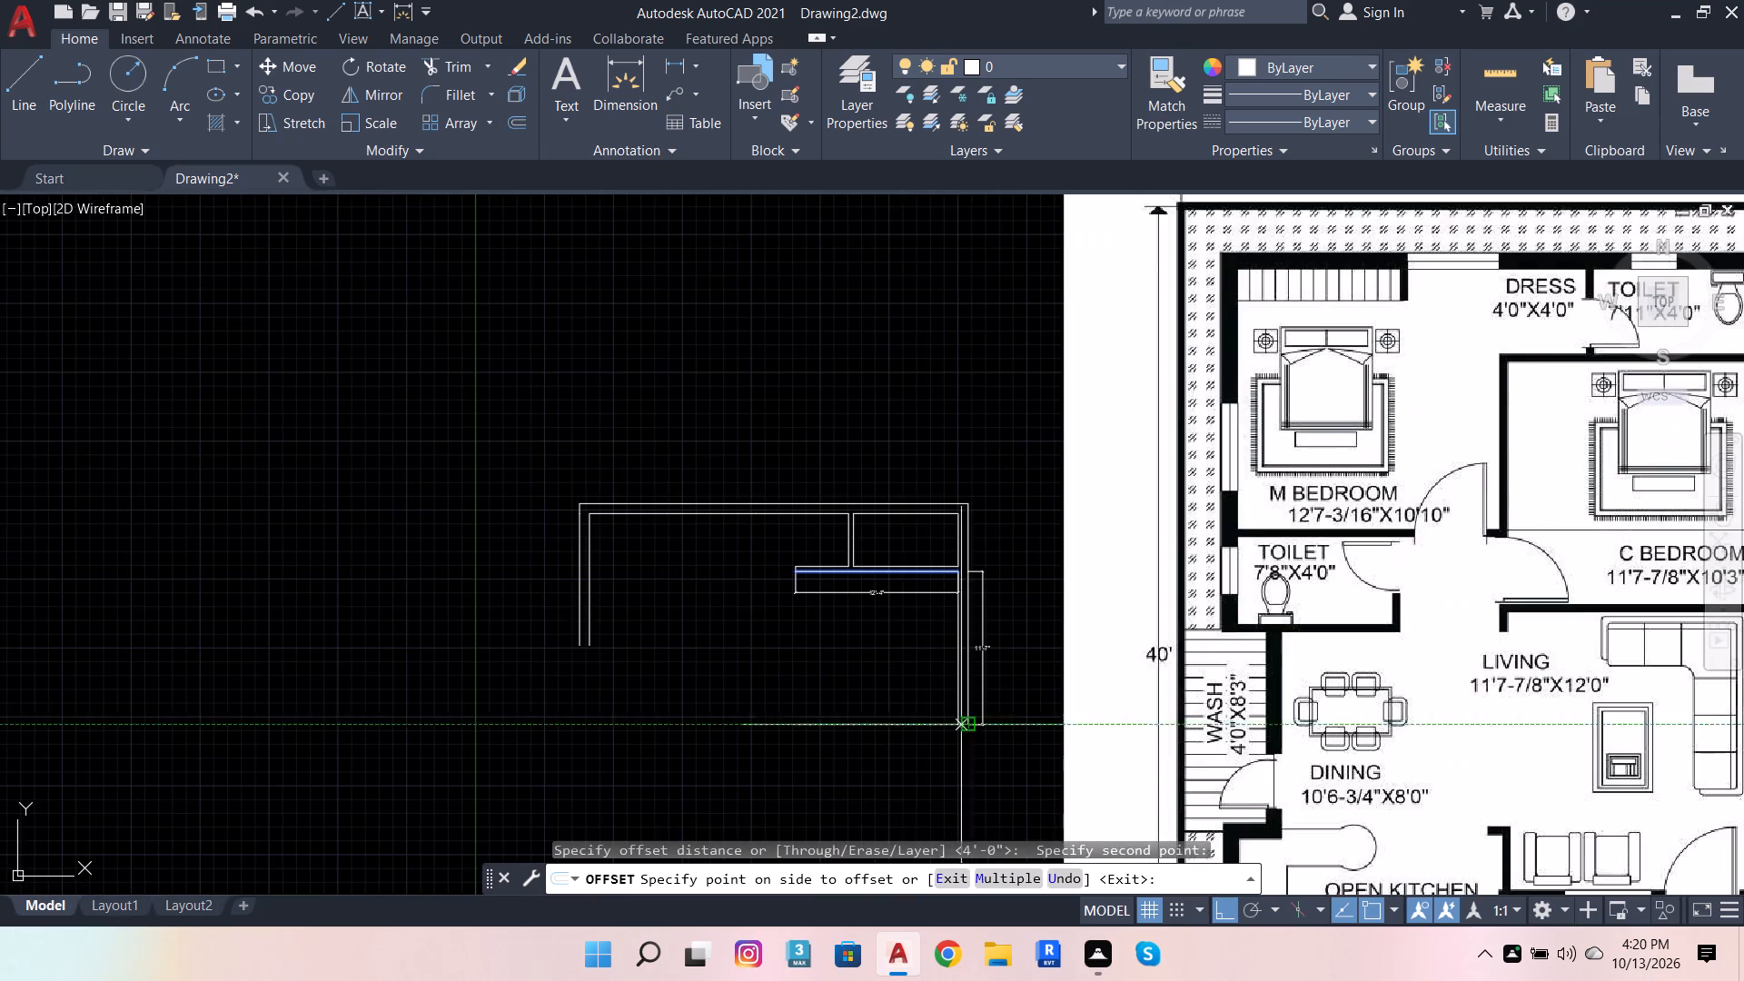
click(983, 765)
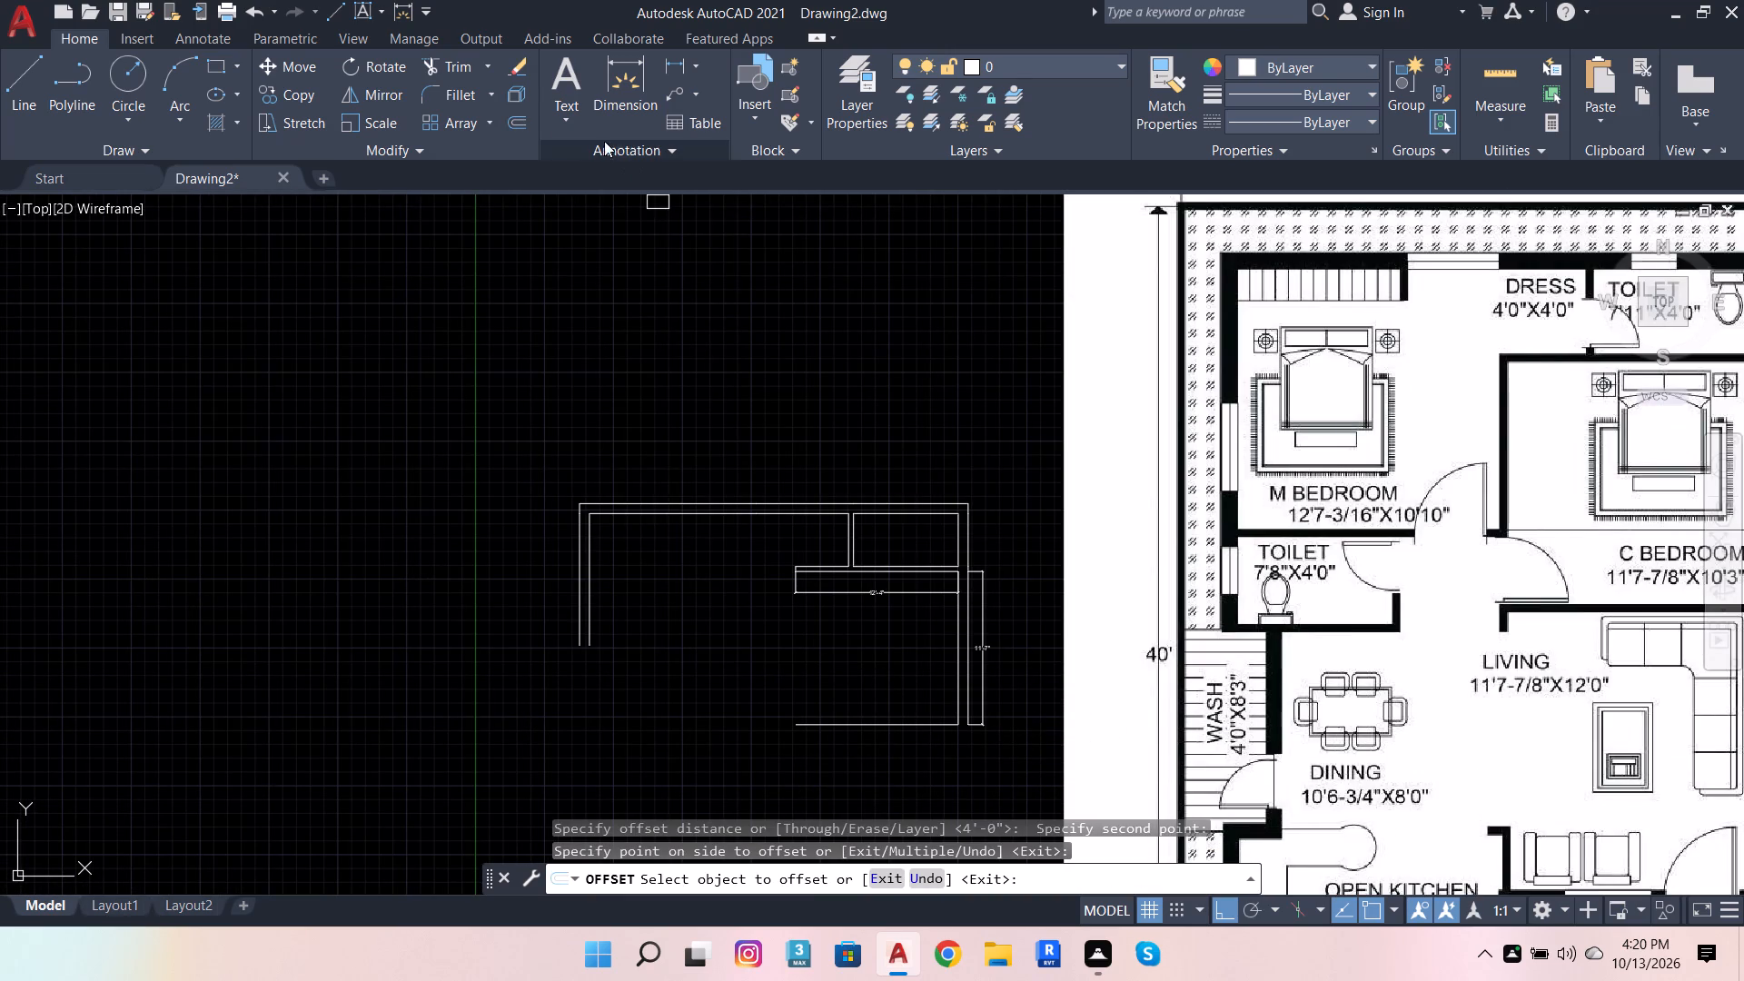
Offset the C Bedroom's lower wall line 4.5" outward, away from the bedroom, to give the wall its thickness.
click(516, 114)
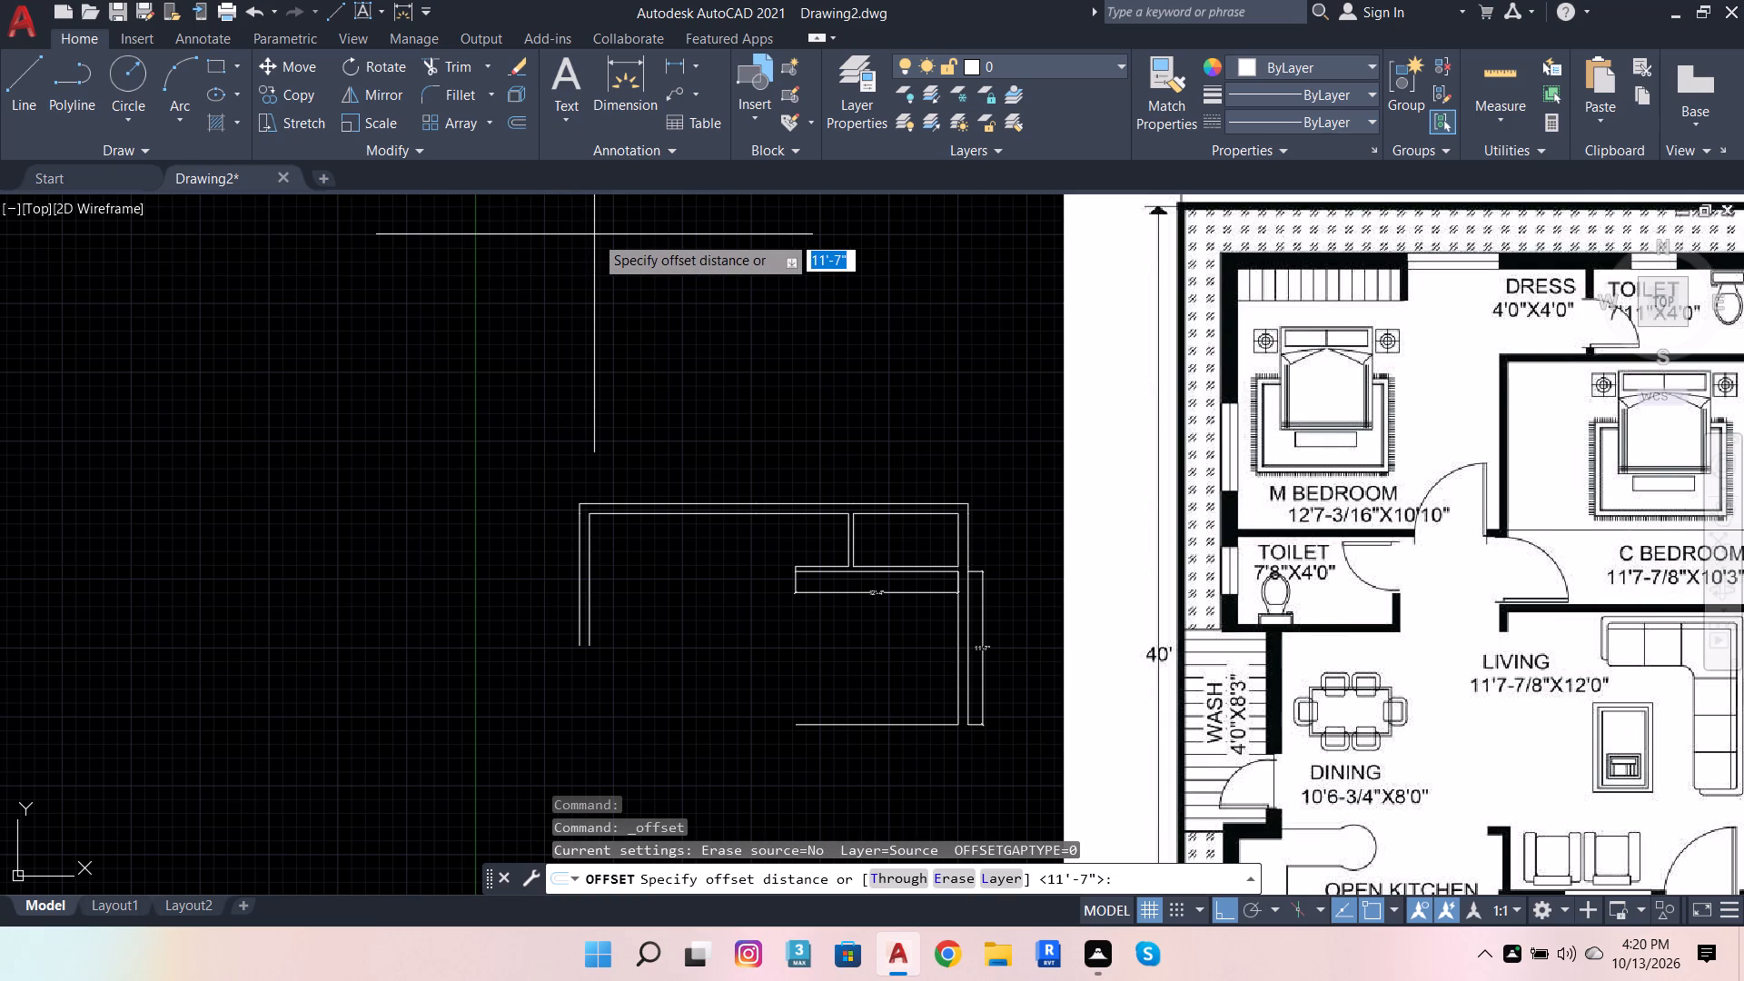
click(803, 724)
text(4.5)
key(Return)
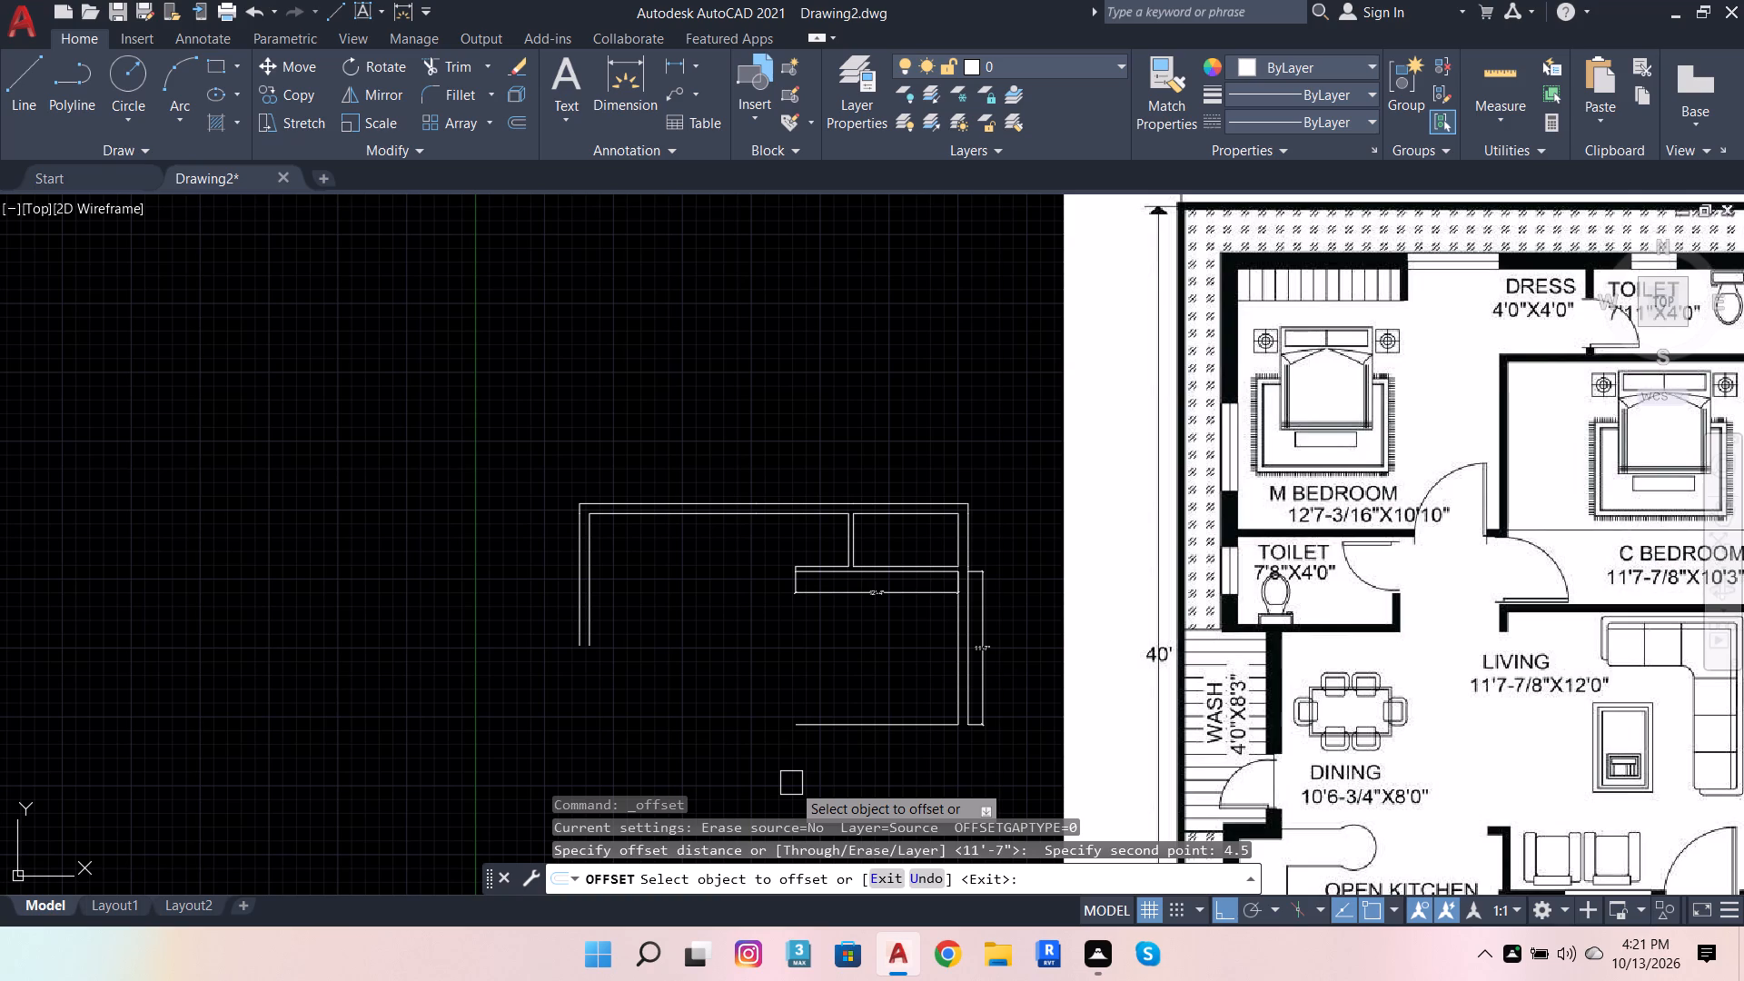
click(875, 728)
click(871, 784)
scroll(878, 771, up, 3)
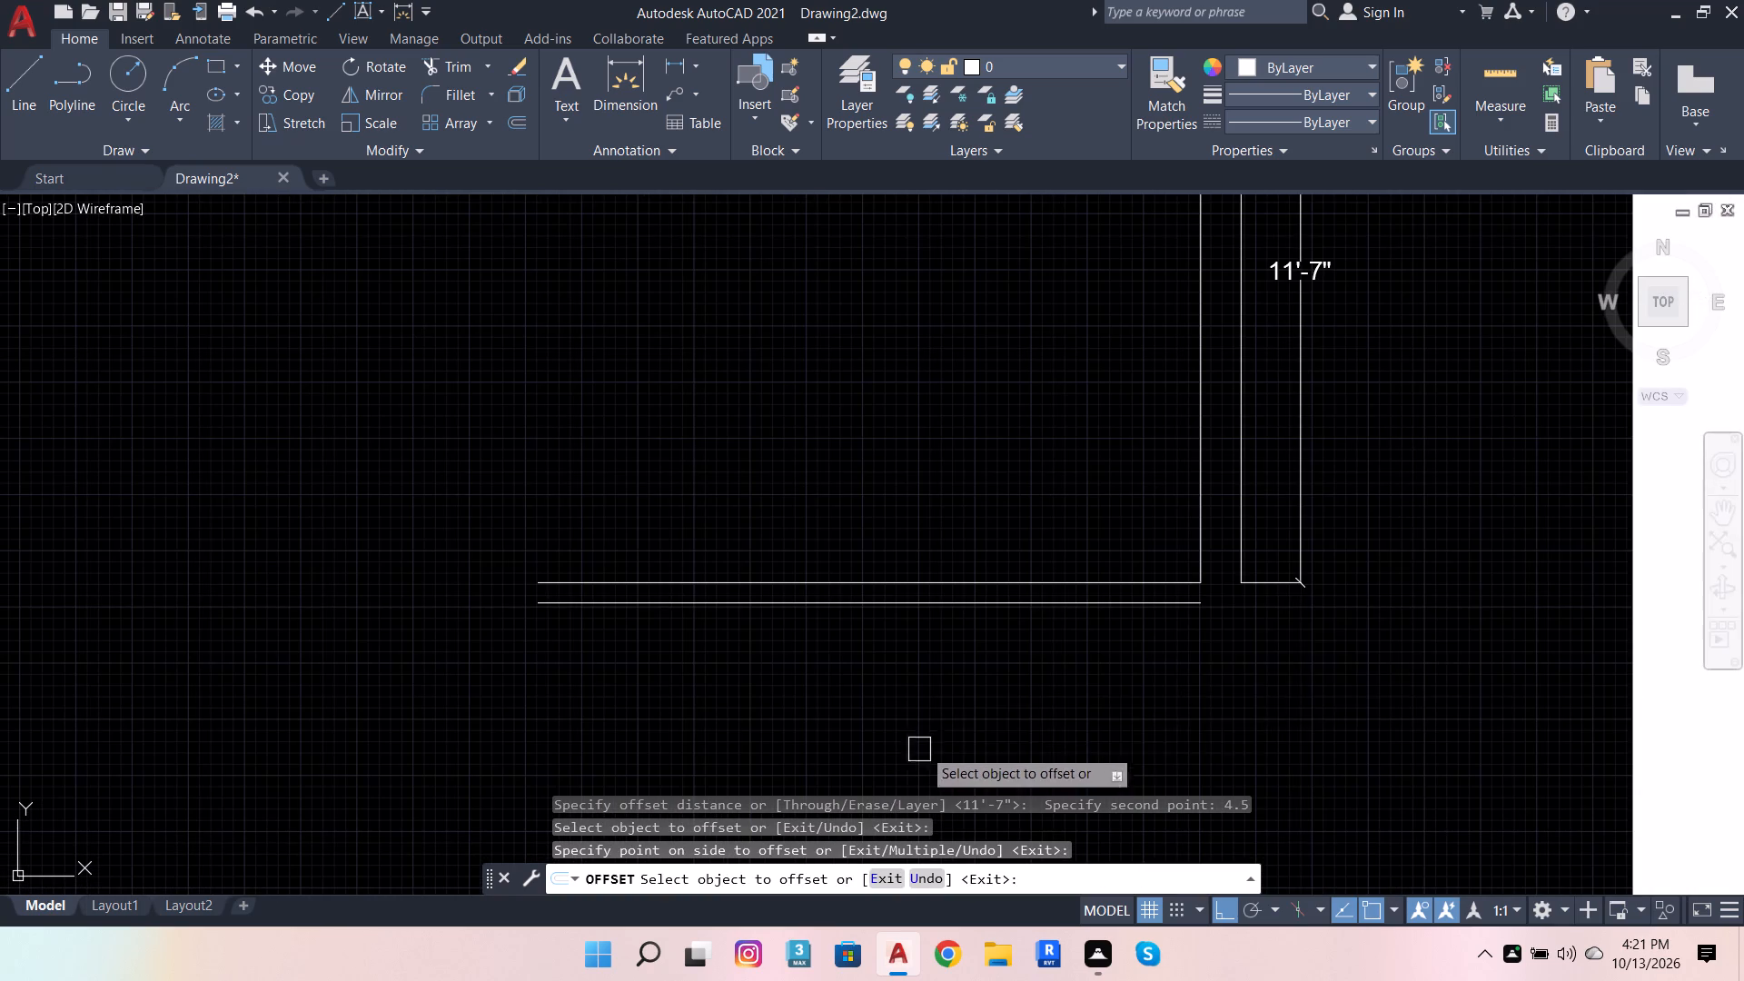
scroll(1091, 591, down, 3)
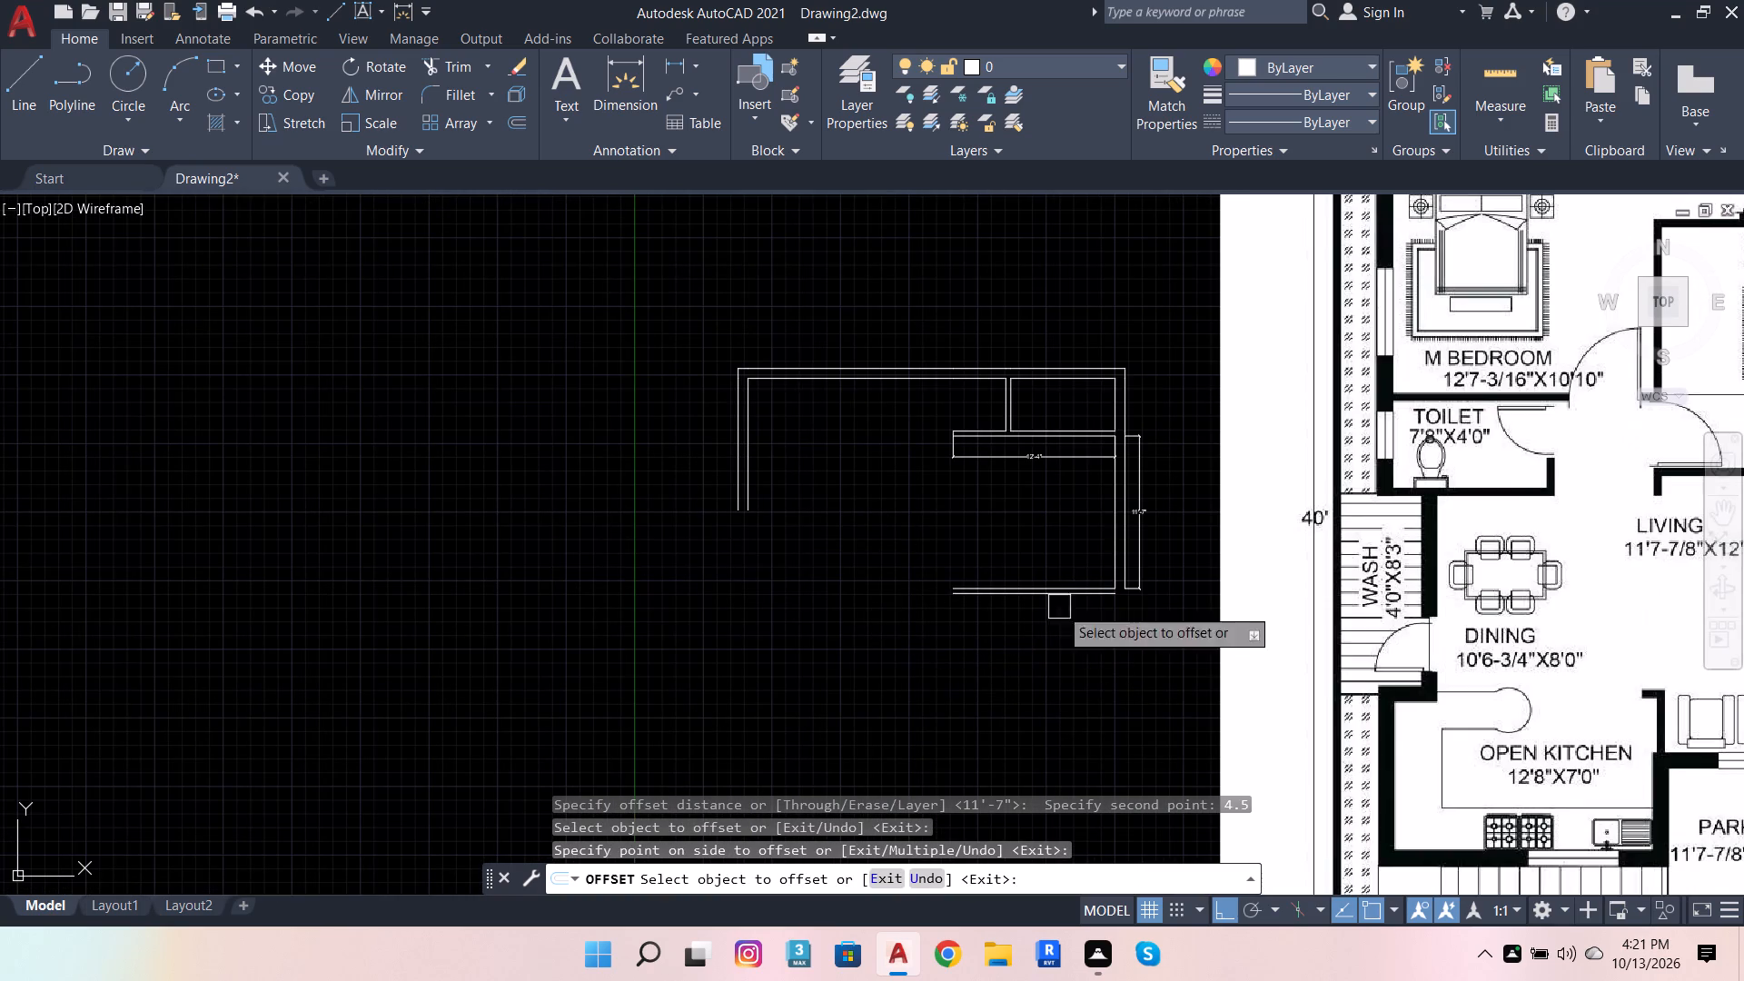
Continue both faces of the M Bedroom side outer wall straight down by about 21', ending them level.
click(33, 87)
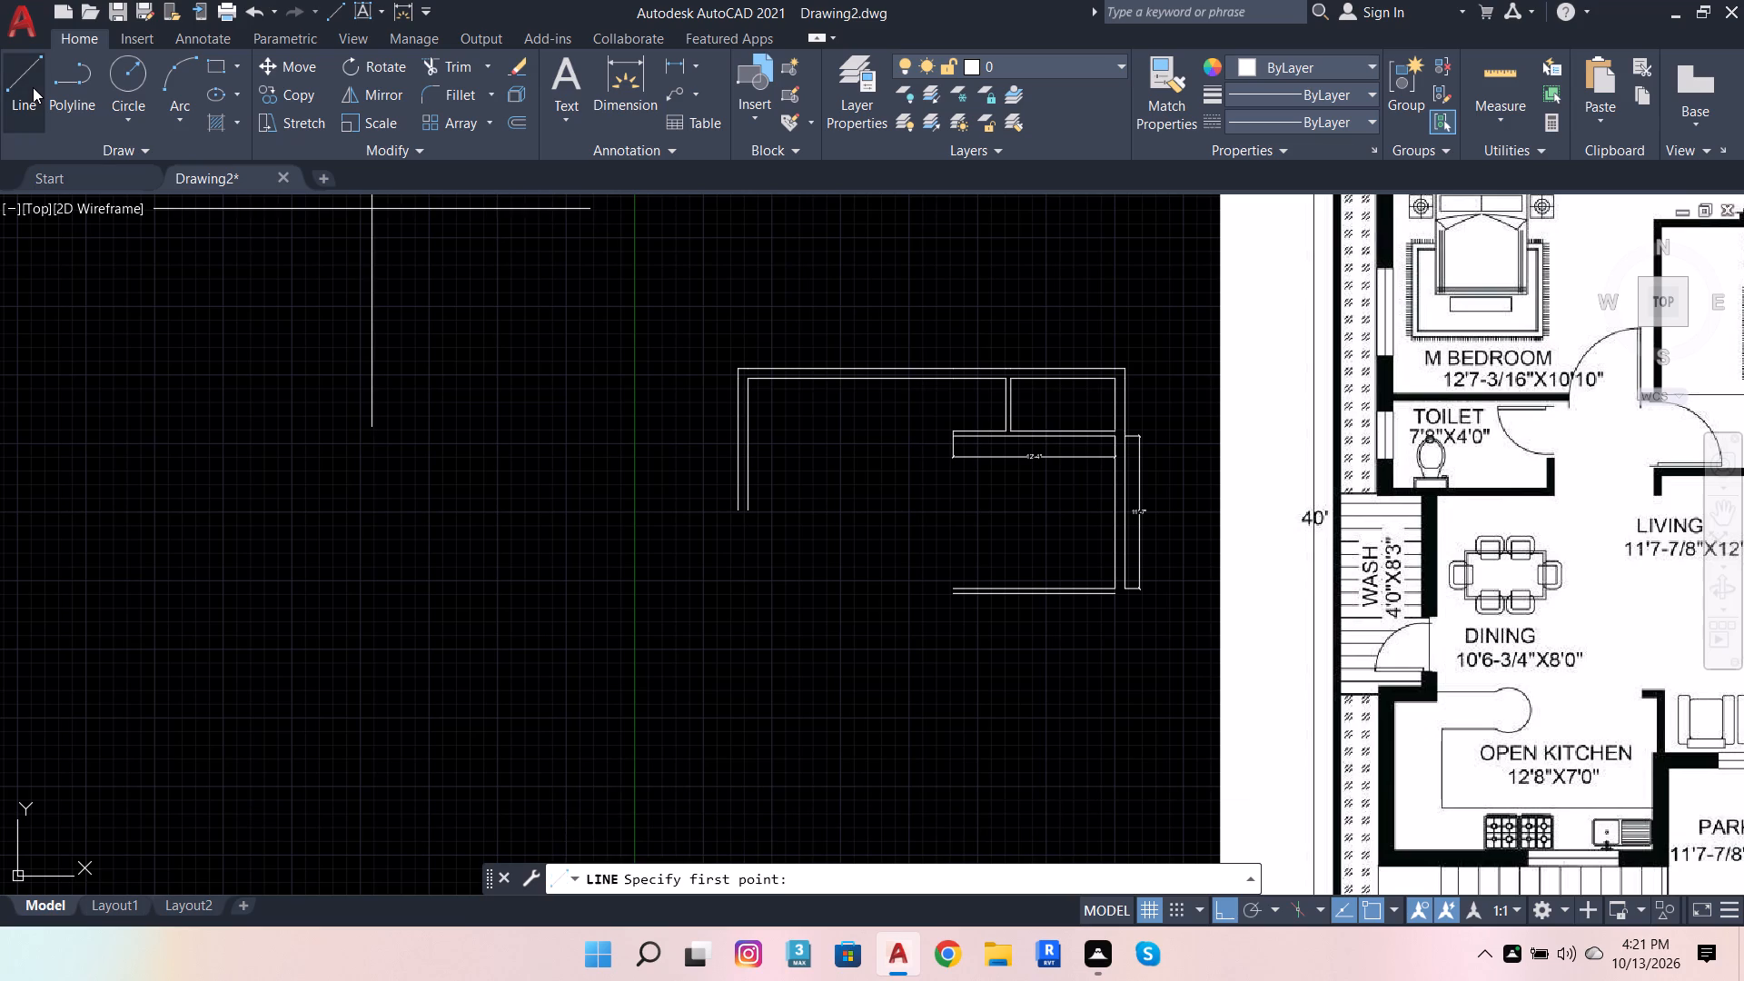
scroll(1002, 433, up, 3)
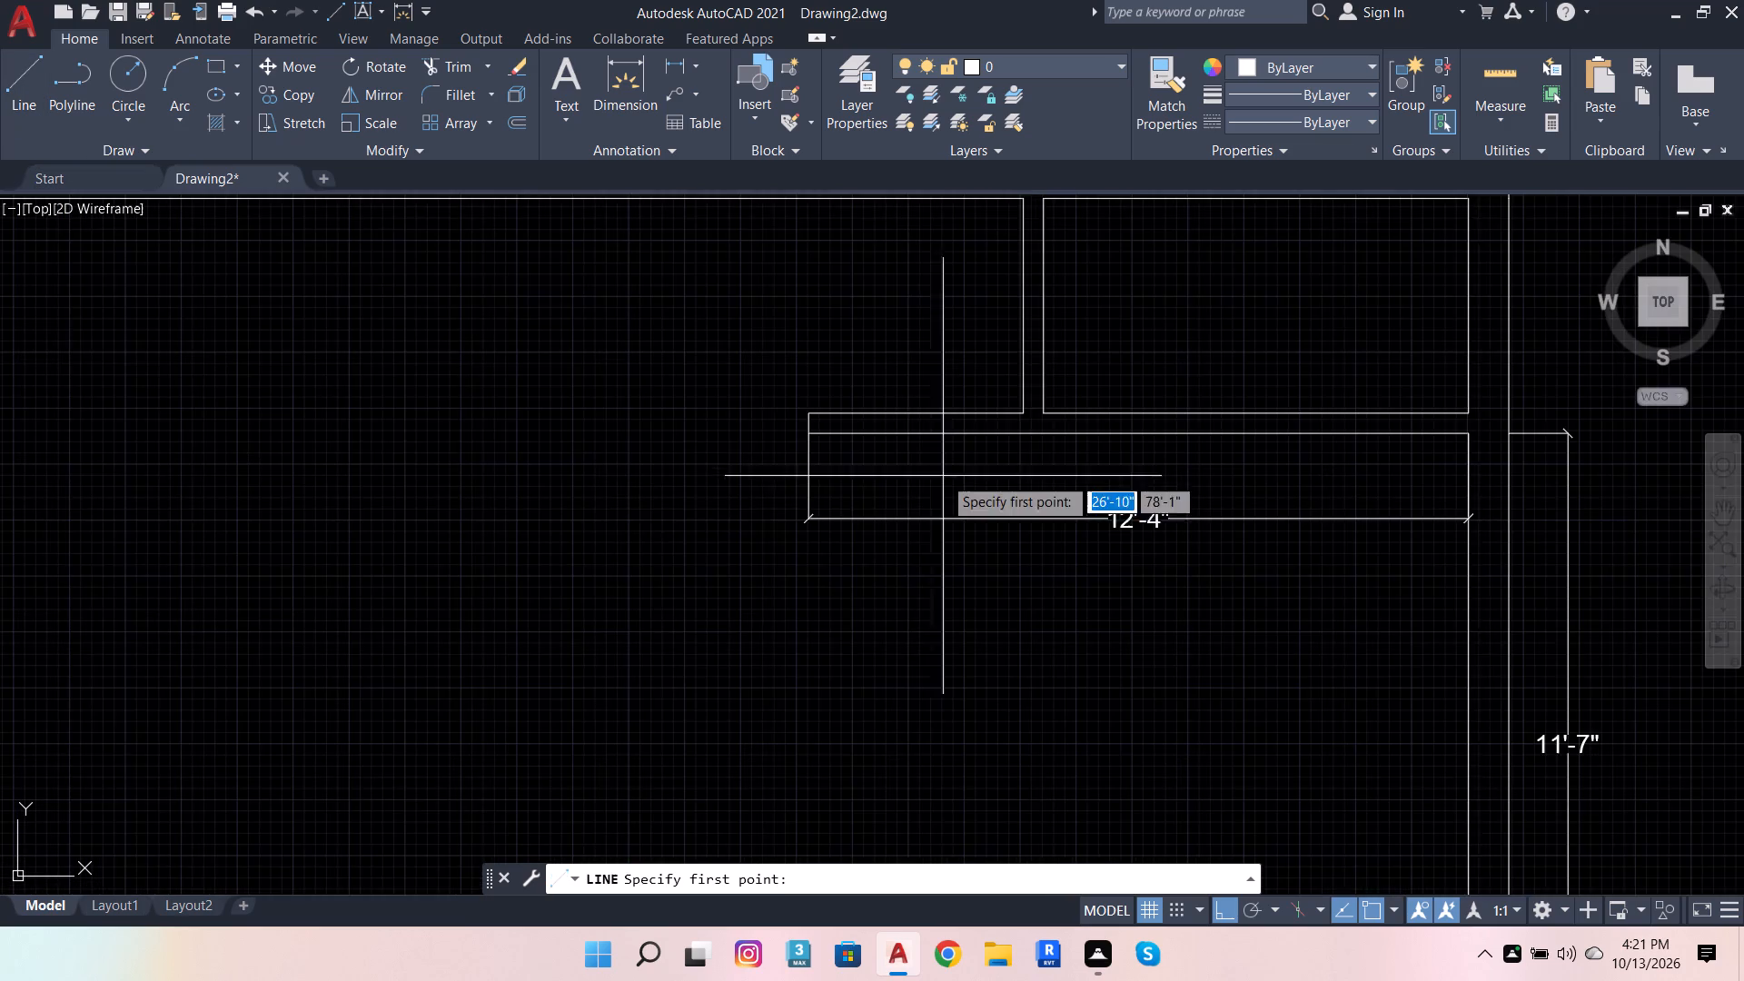
scroll(918, 371, down, 3)
click(688, 466)
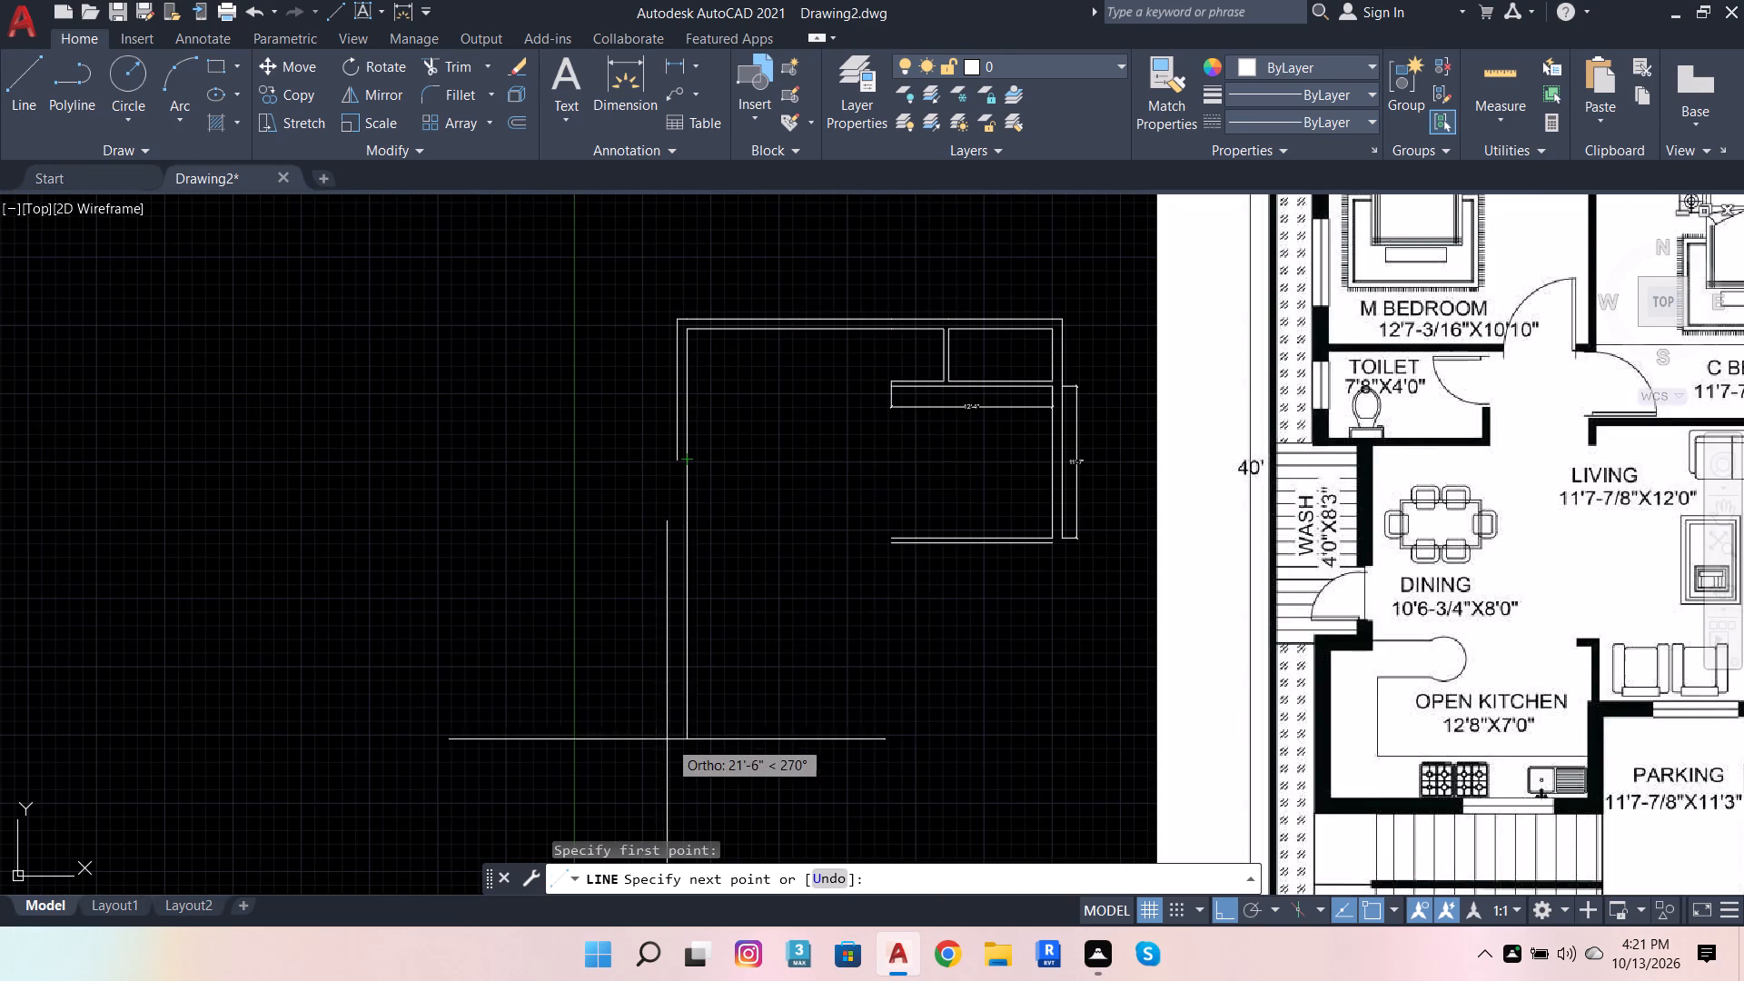
click(681, 736)
key(space)
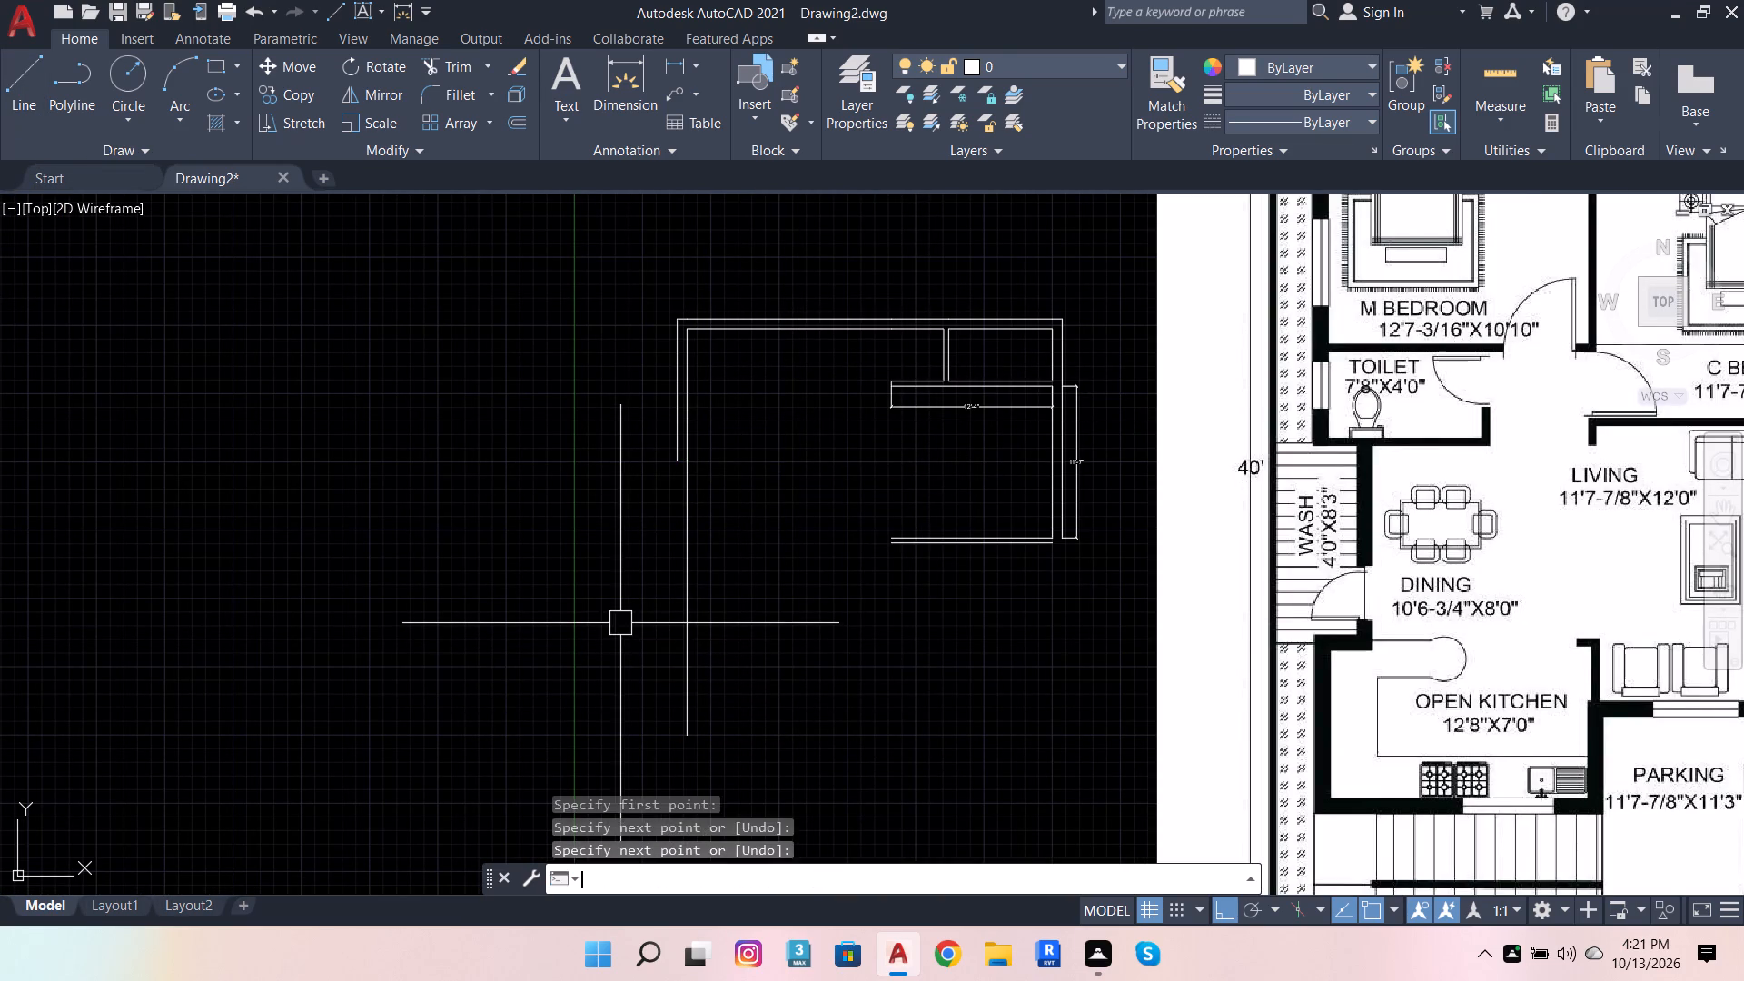
key(space)
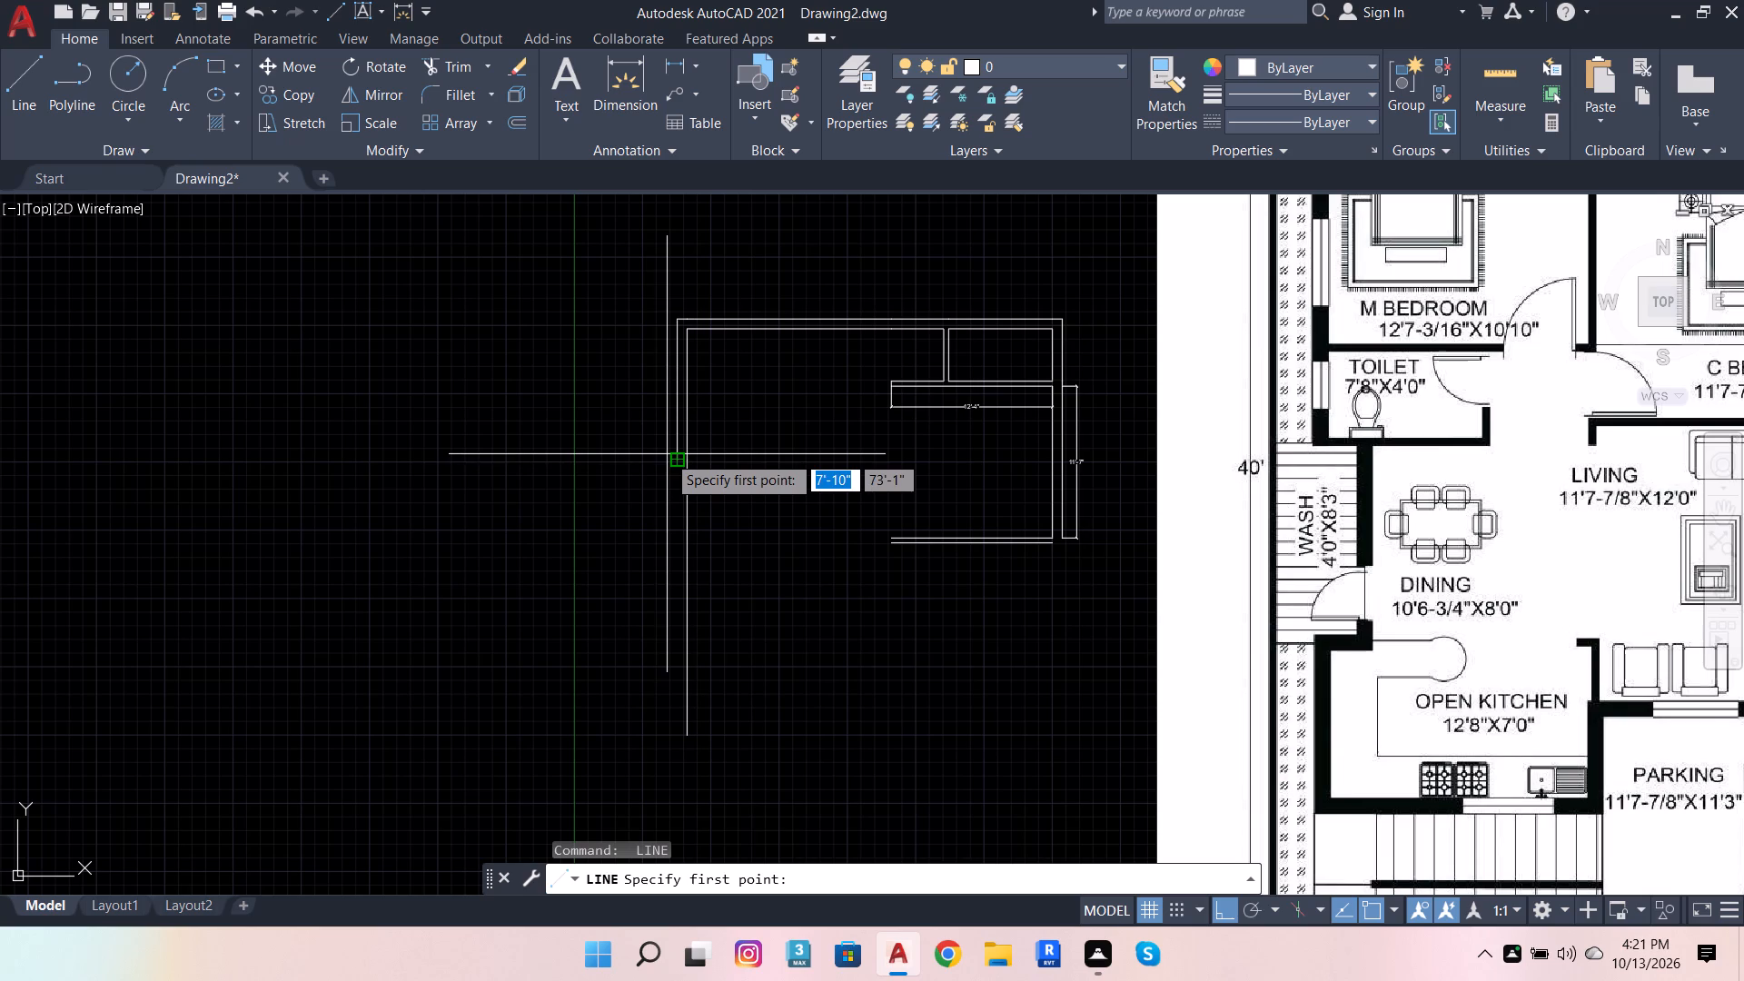
click(679, 456)
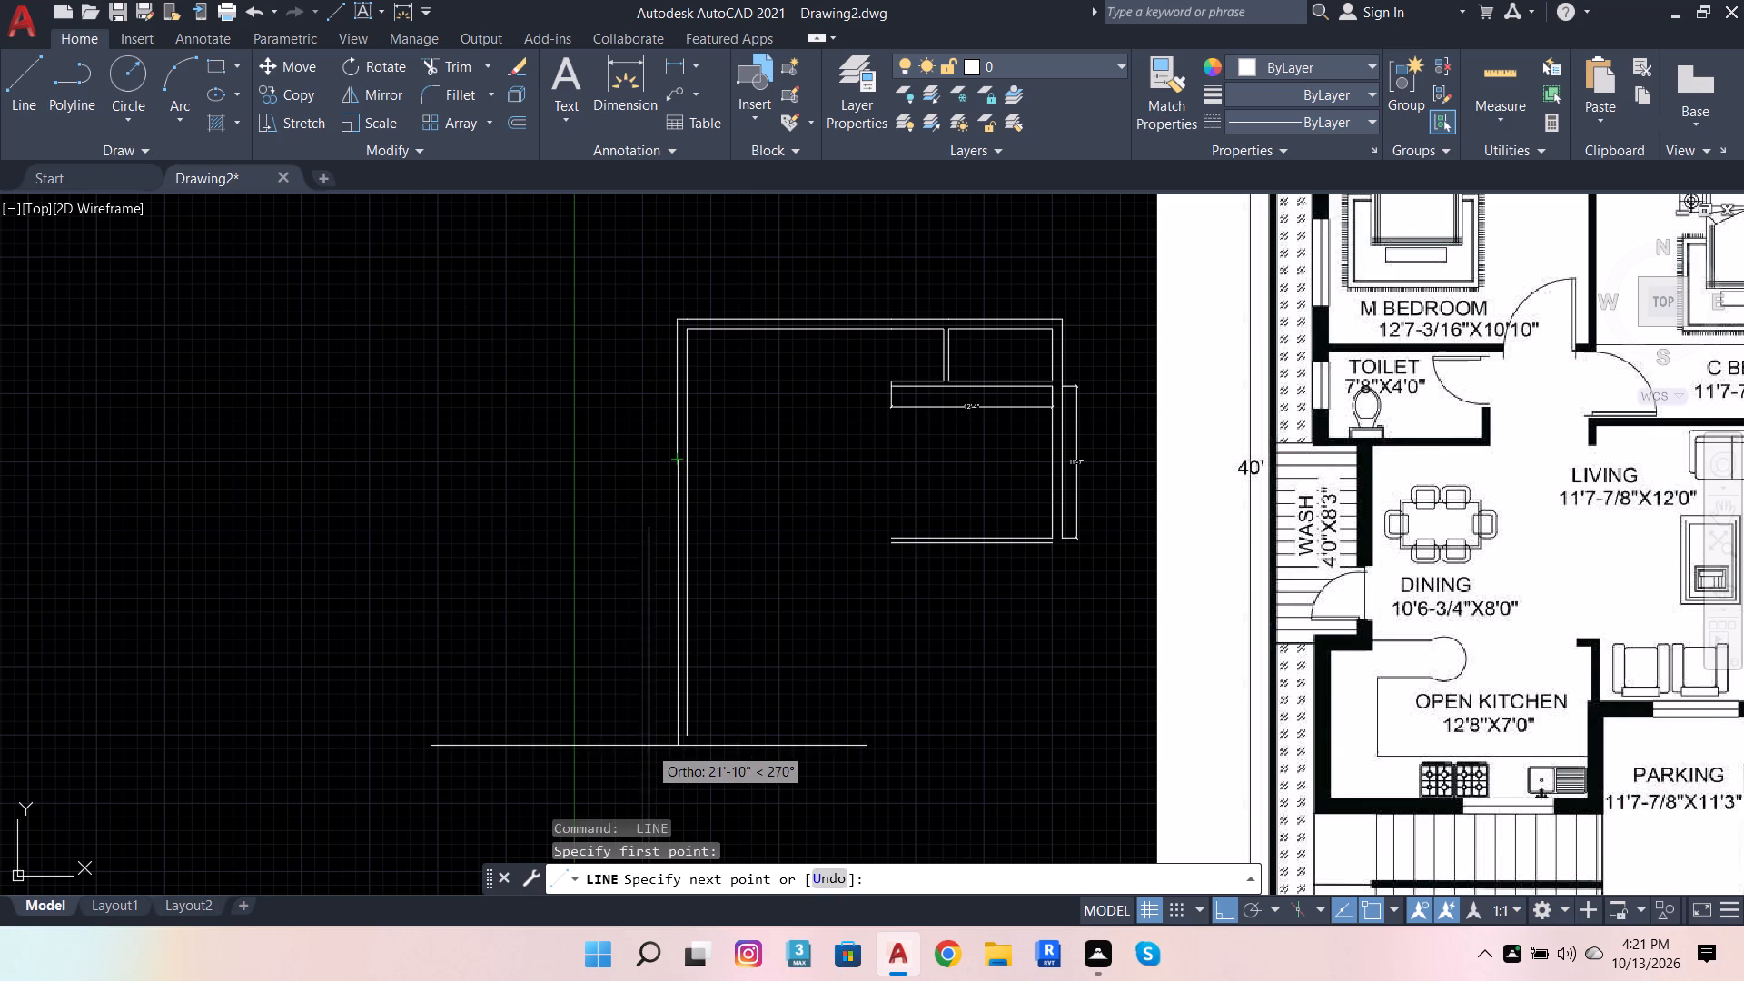
scroll(689, 739, up, 2)
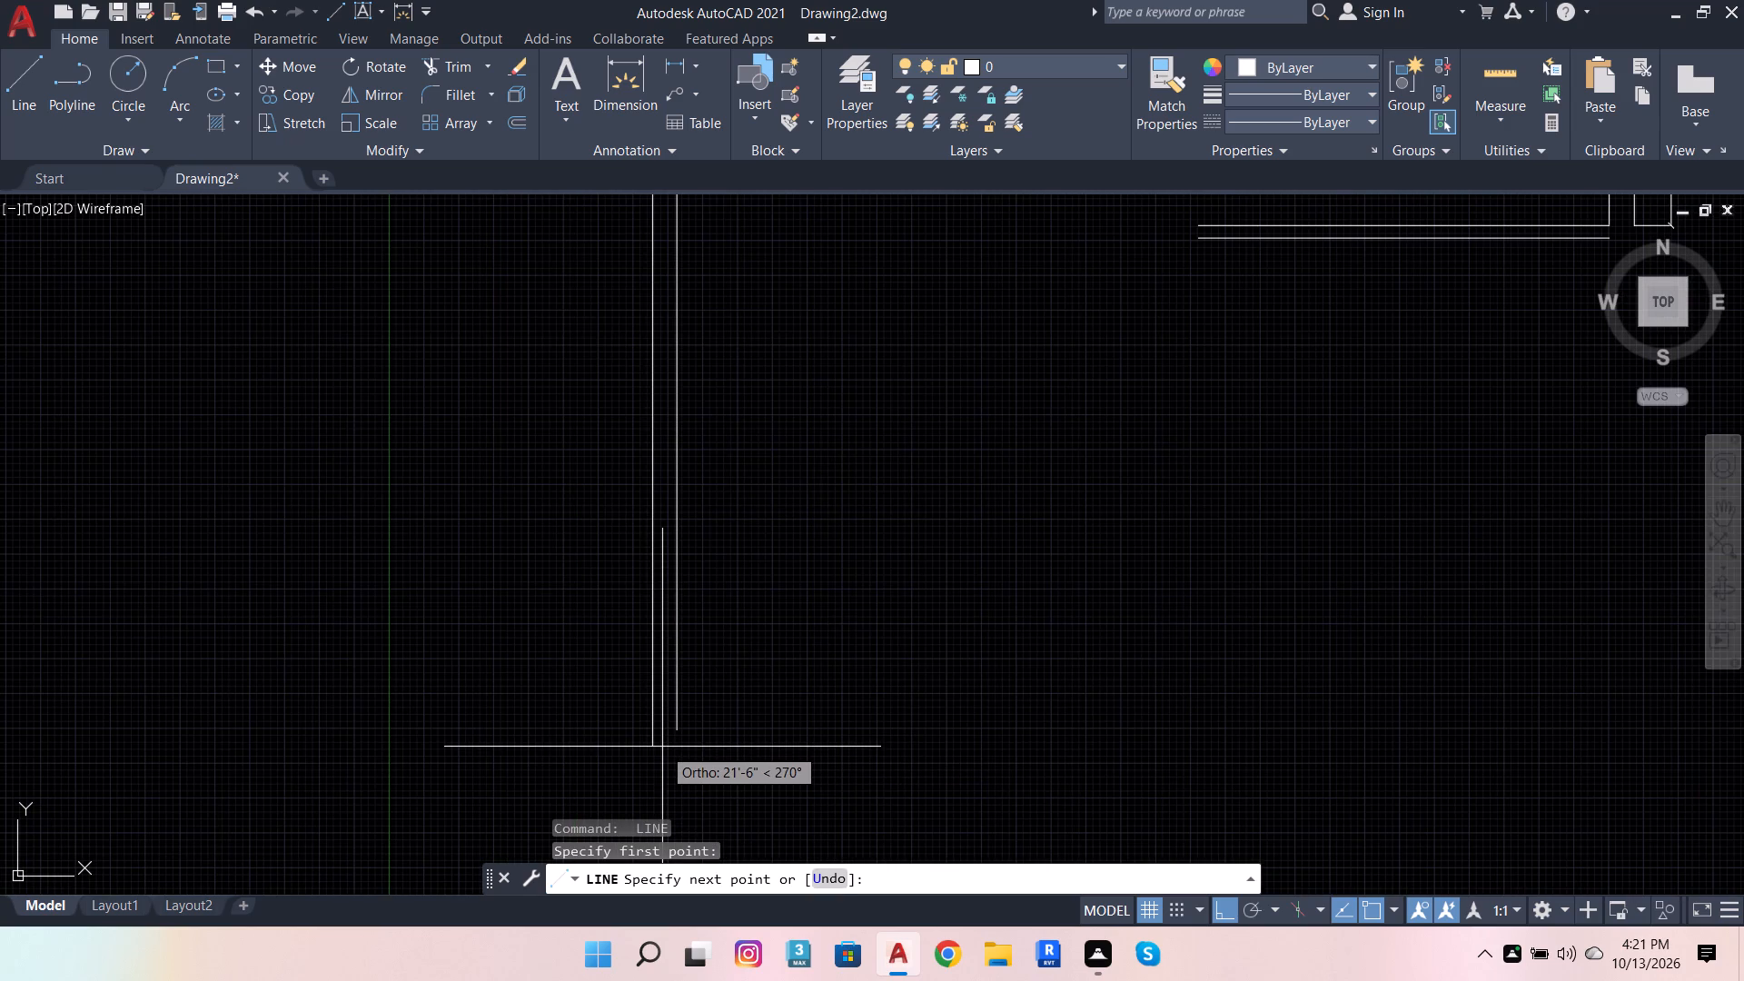
click(655, 730)
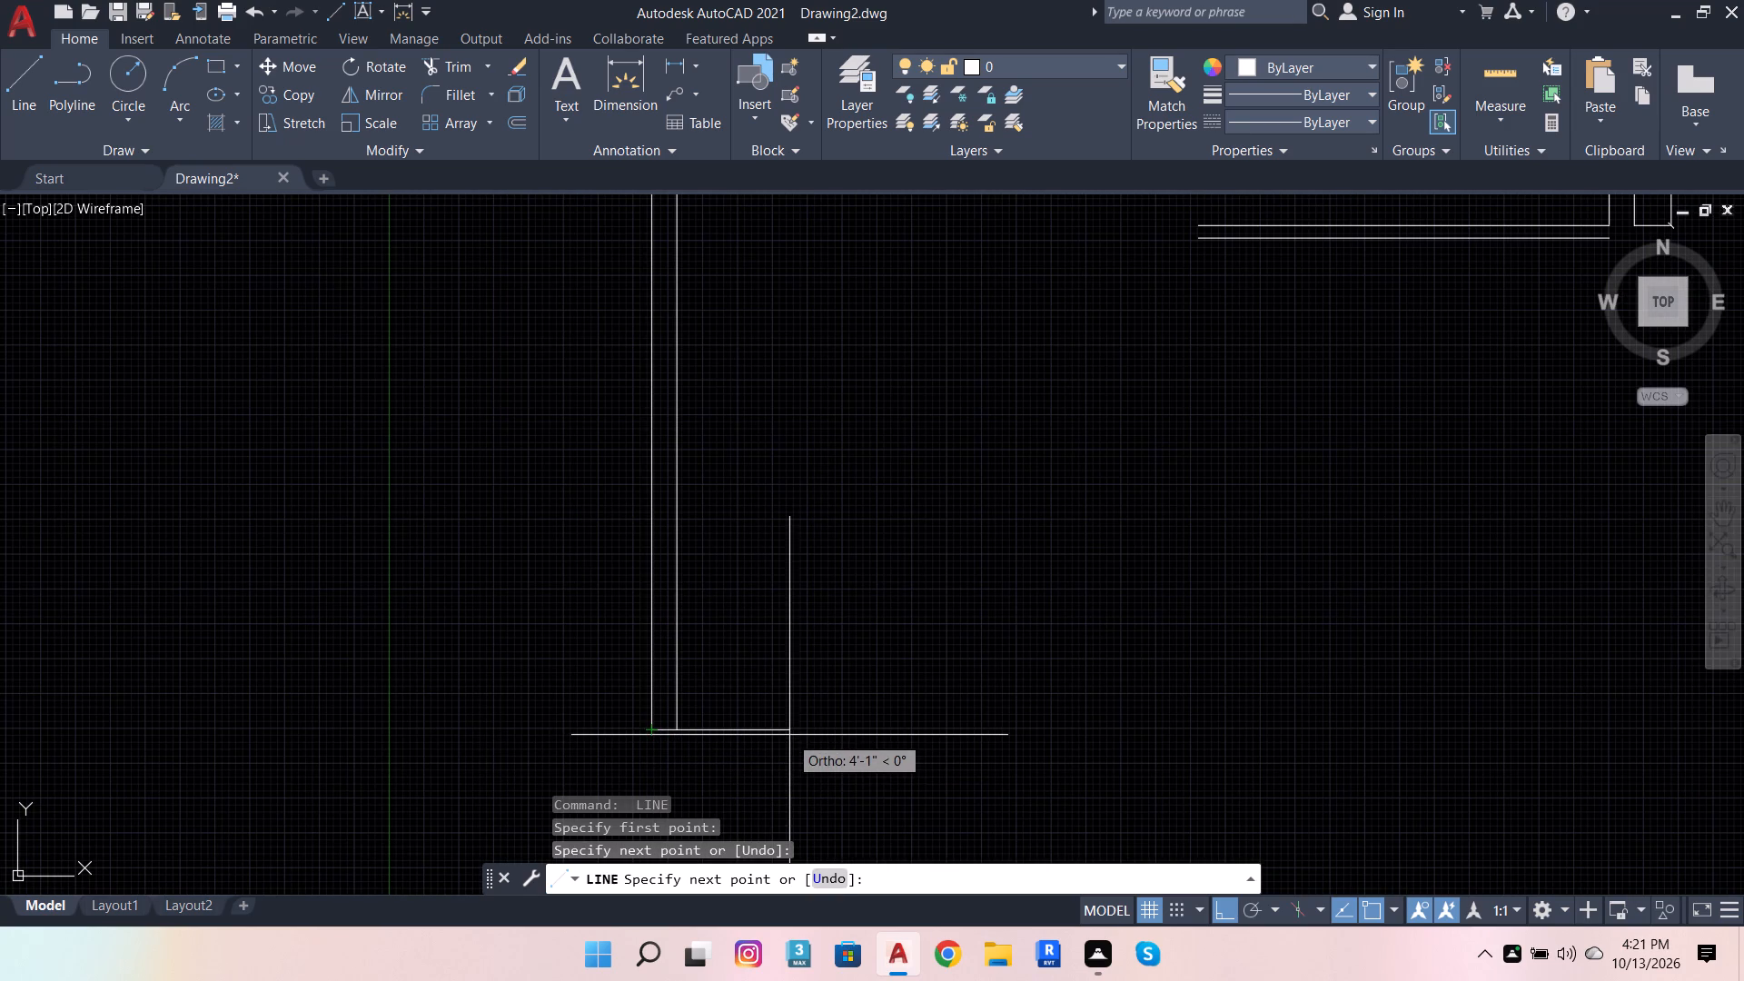
key(space)
scroll(765, 768, down, 2)
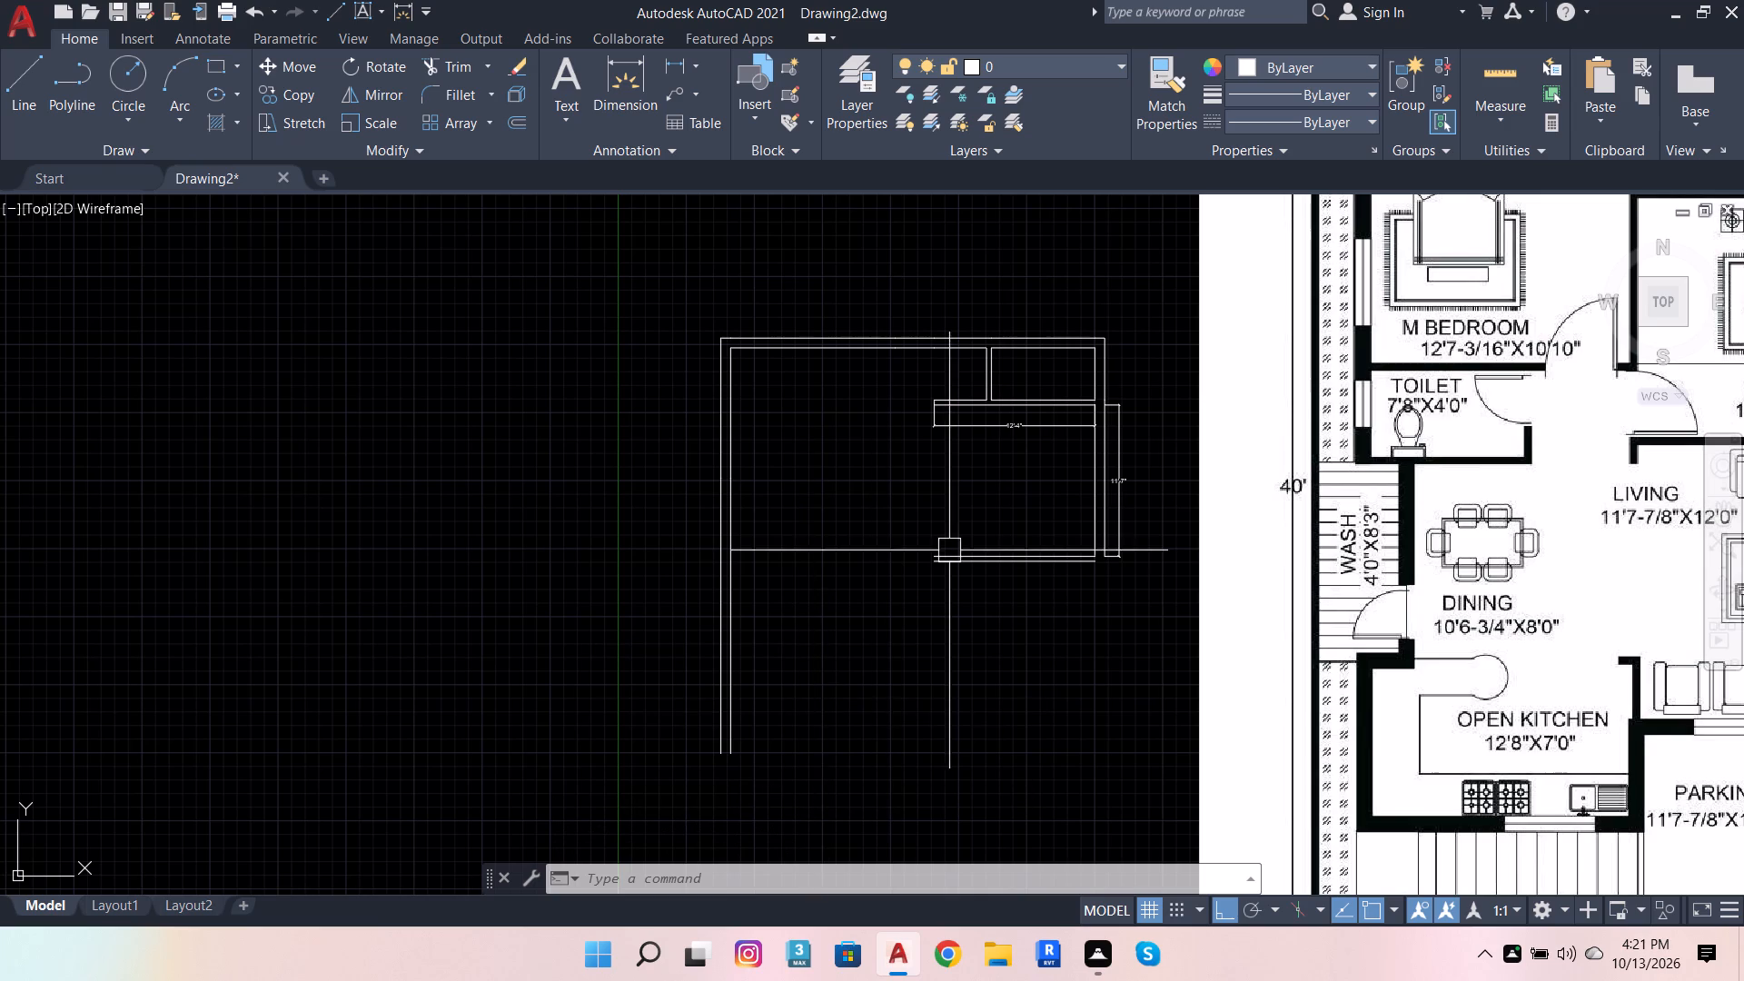
Draw a vertical line from the free end of the long partition under the dress to the C Bedroom's lower wall line.
scroll(953, 544, down, 2)
scroll(960, 486, up, 3)
scroll(908, 451, down, 1)
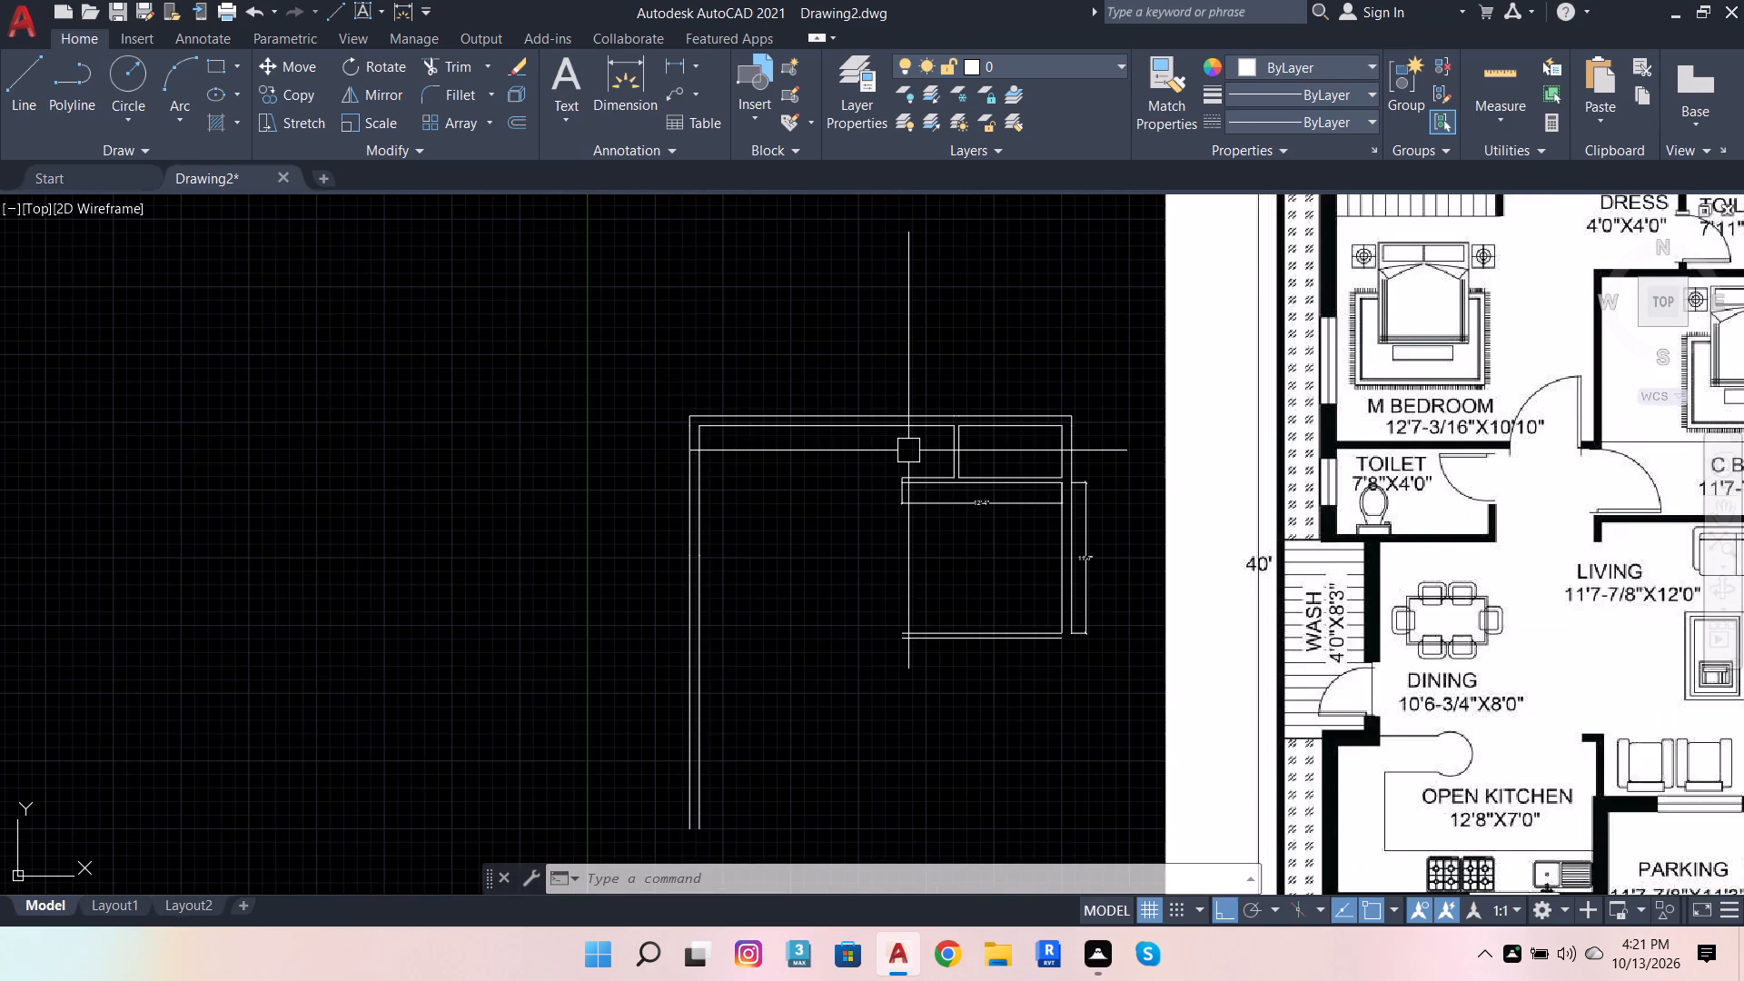
scroll(893, 487, down, 1)
scroll(945, 561, up, 2)
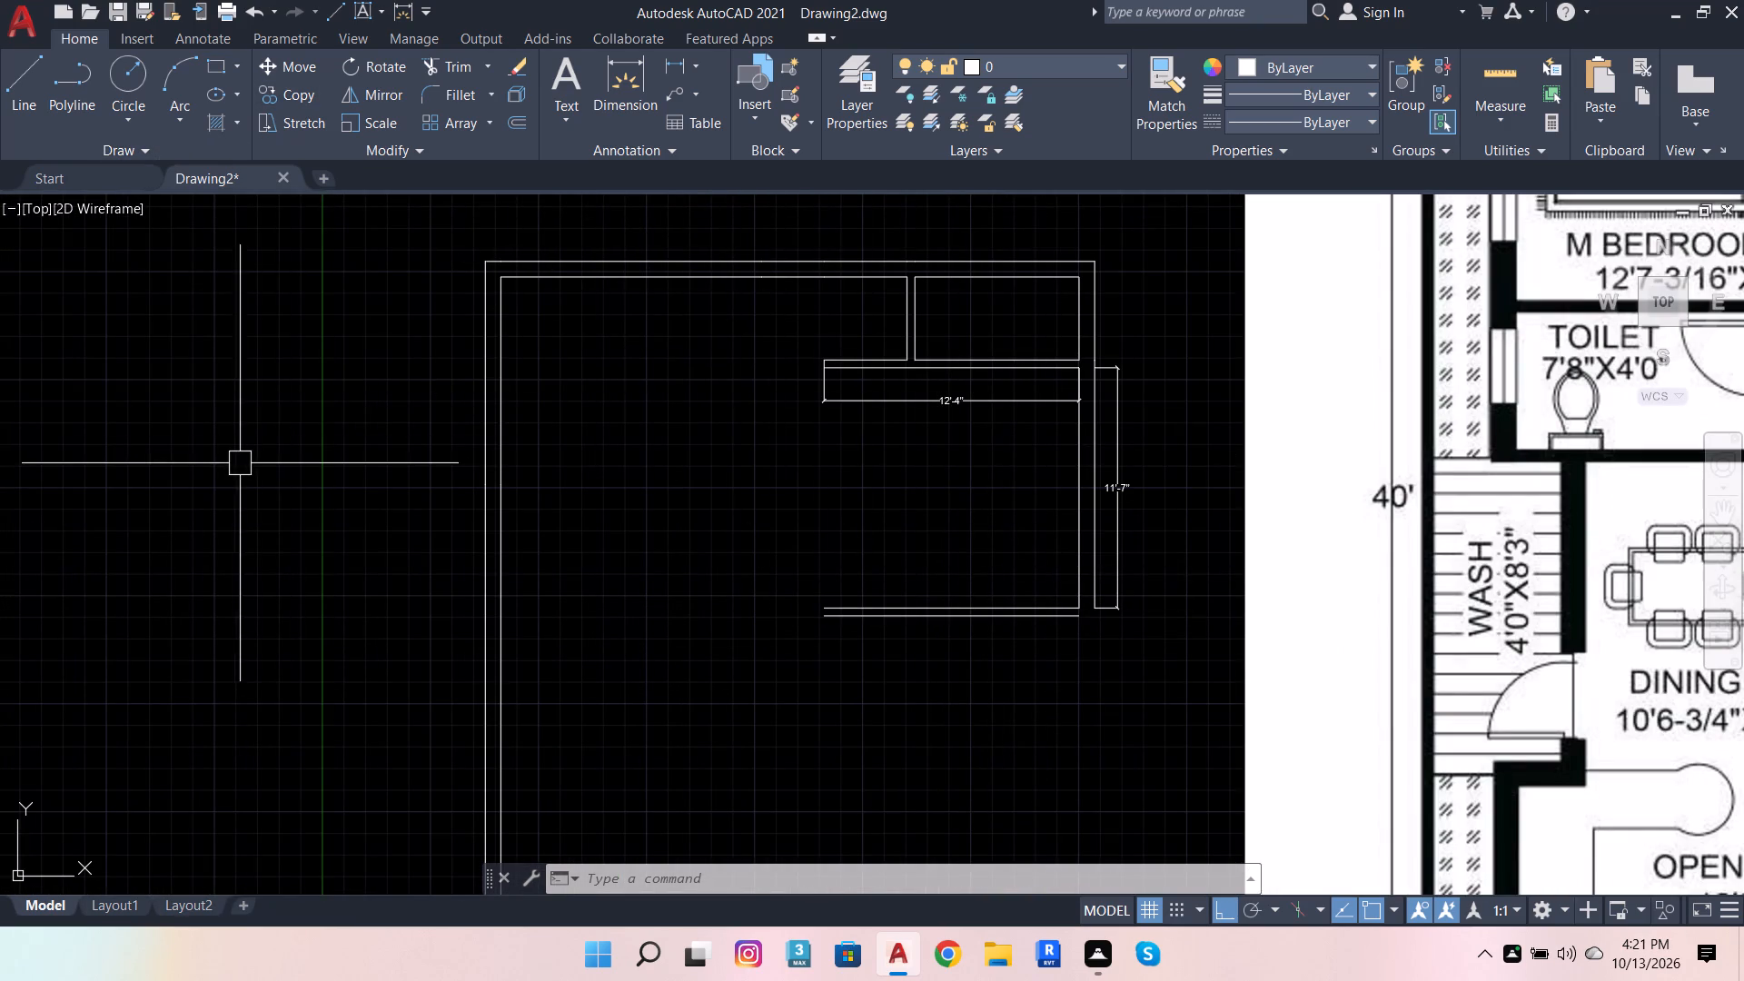
click(14, 91)
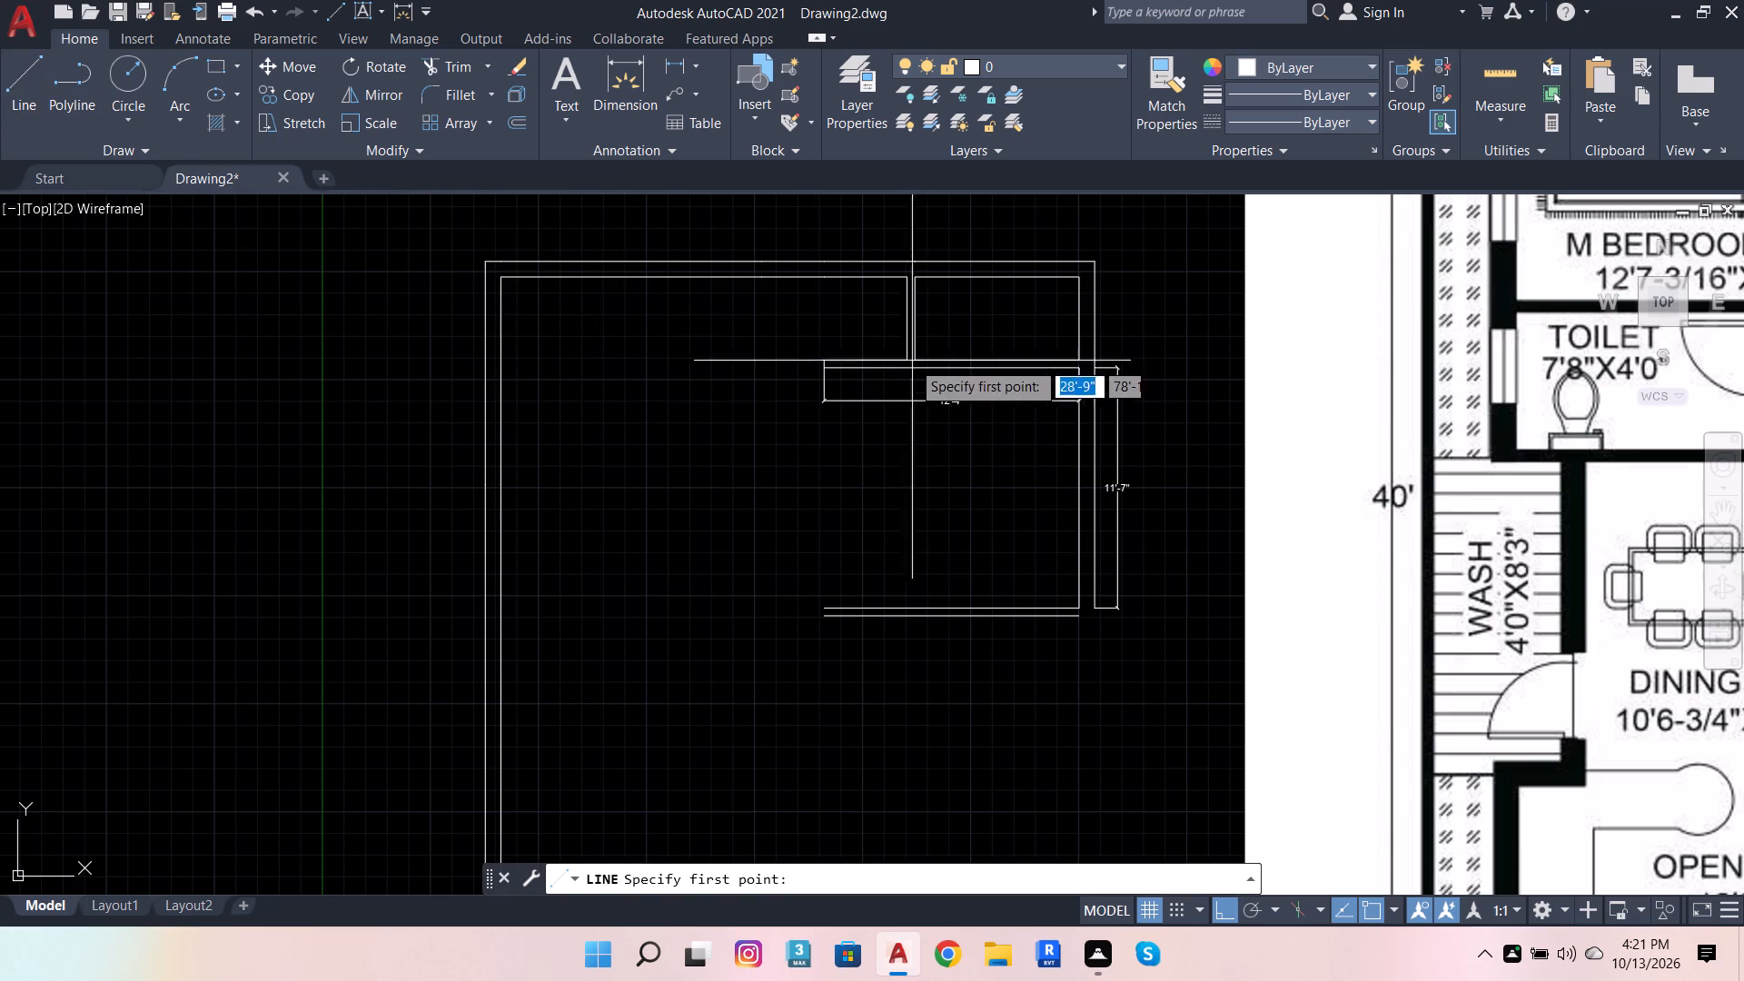
scroll(821, 362, up, 2)
click(821, 362)
scroll(902, 490, down, 4)
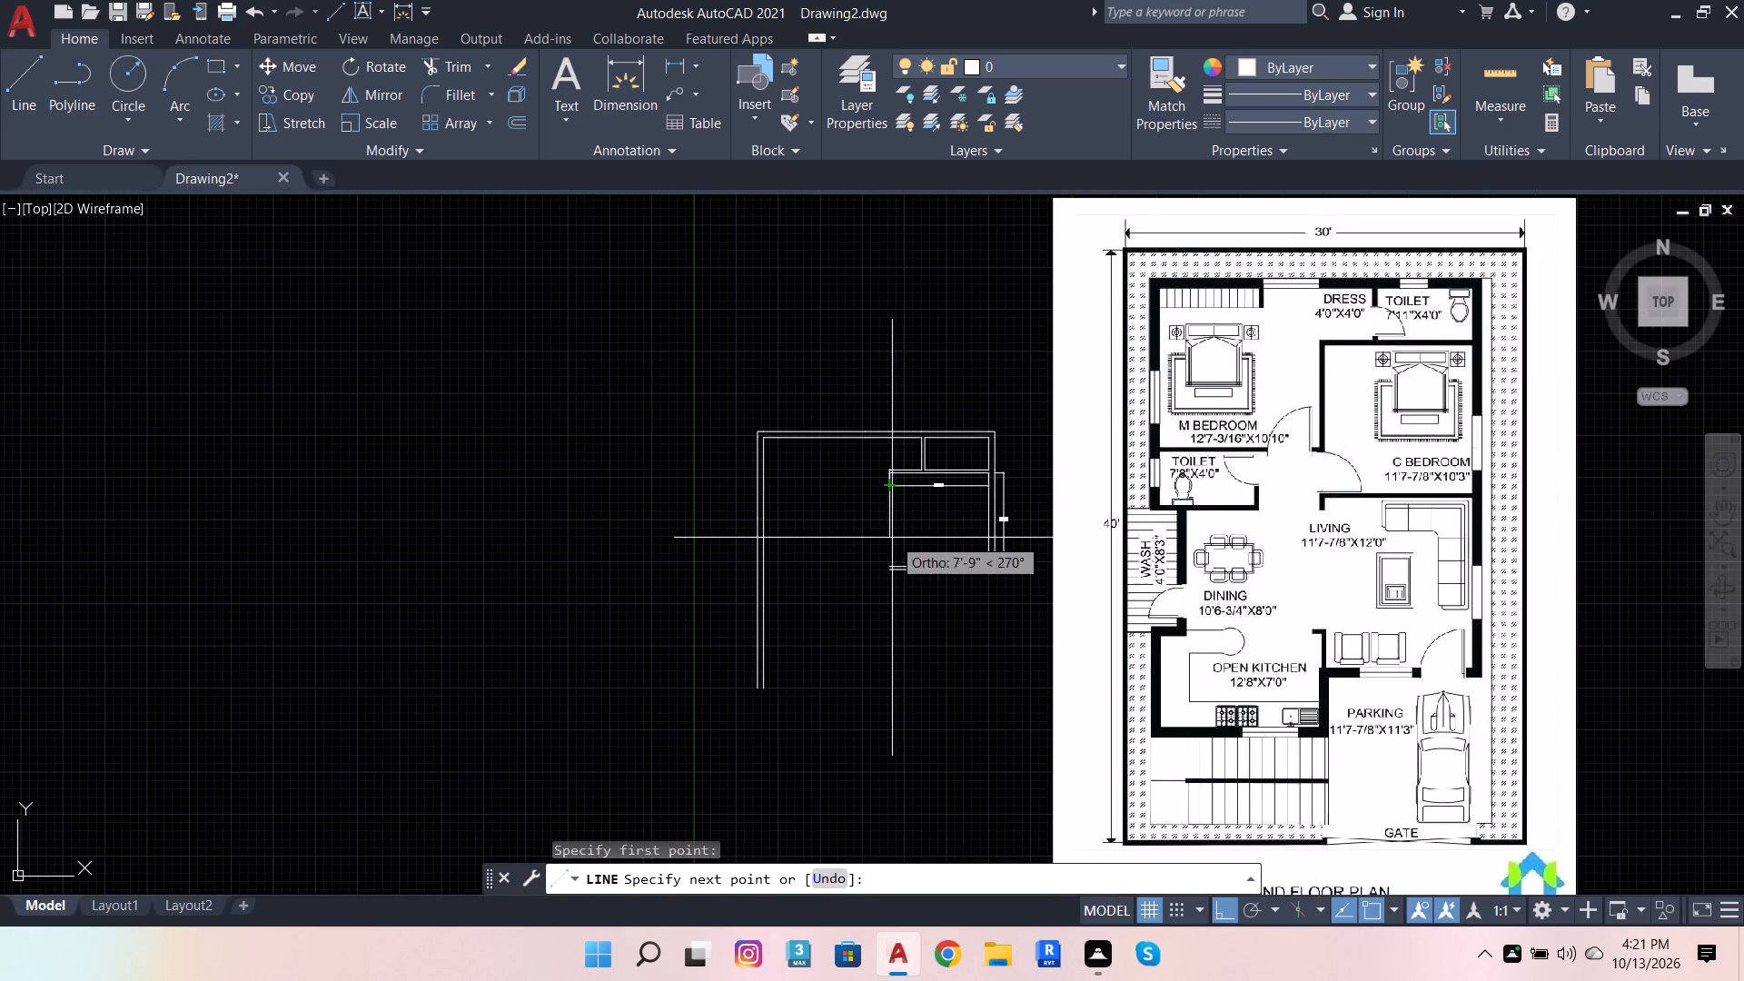
scroll(892, 550, up, 3)
click(875, 624)
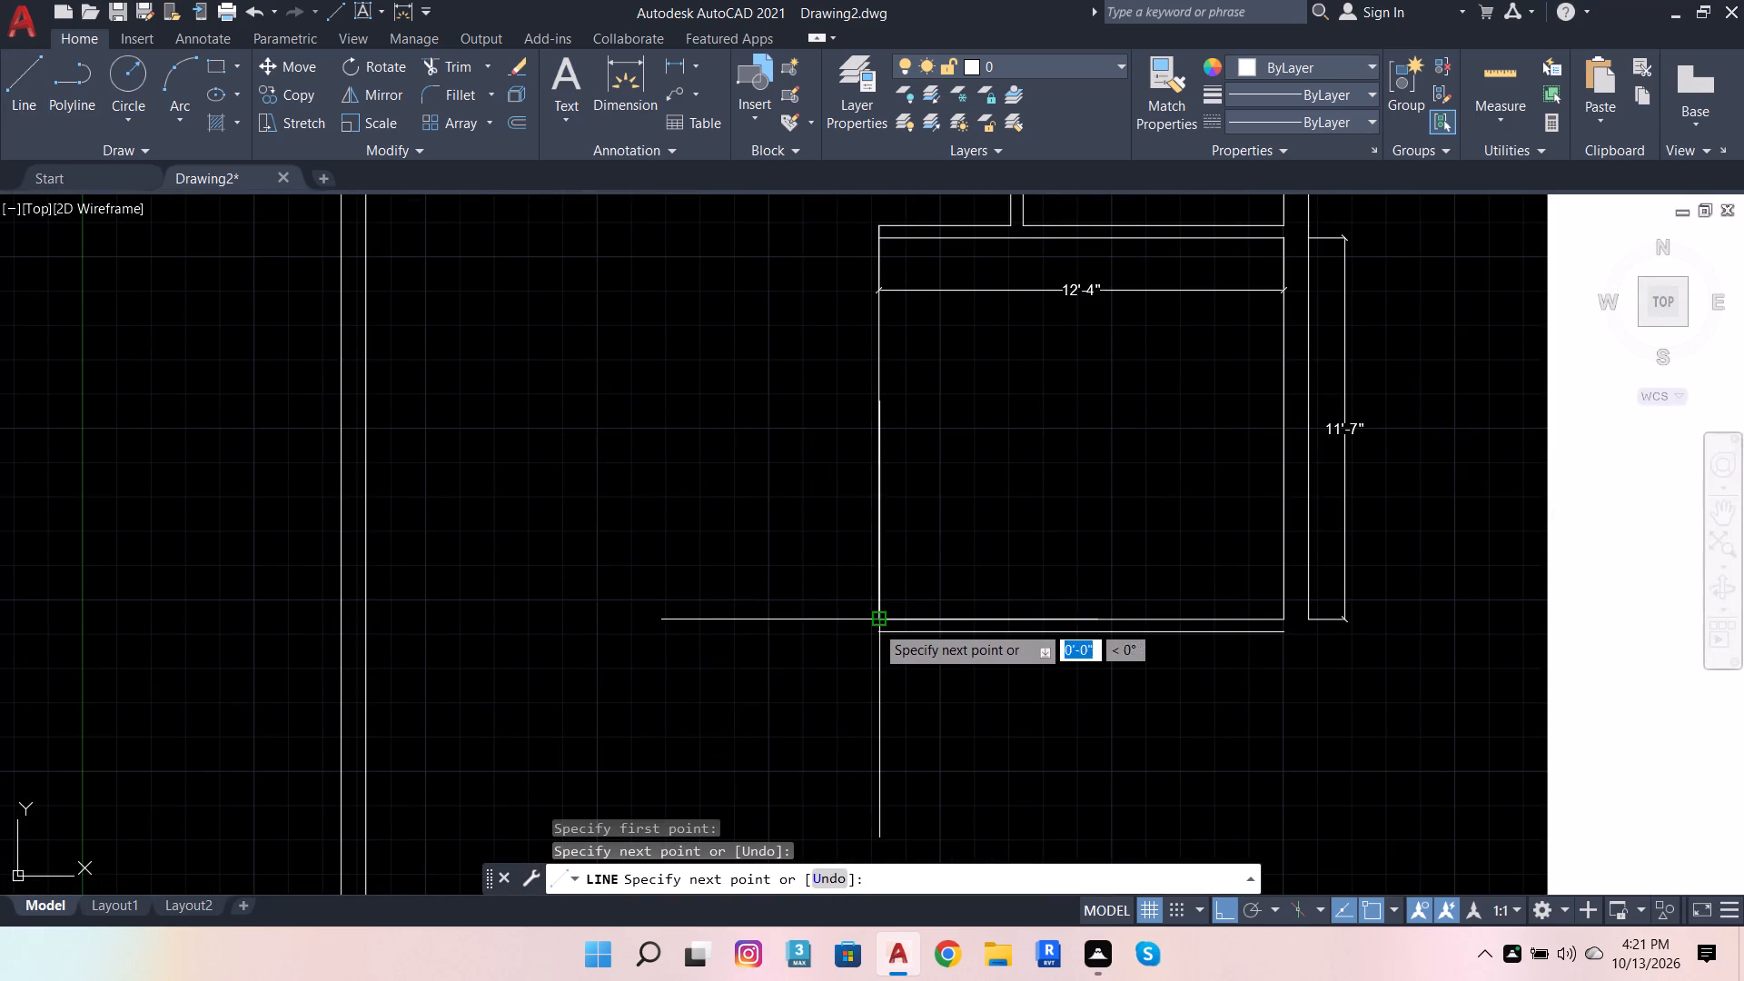
key(space)
Offset the new vertical C Bedroom line 4.5" towards the M Bedroom.
click(891, 568)
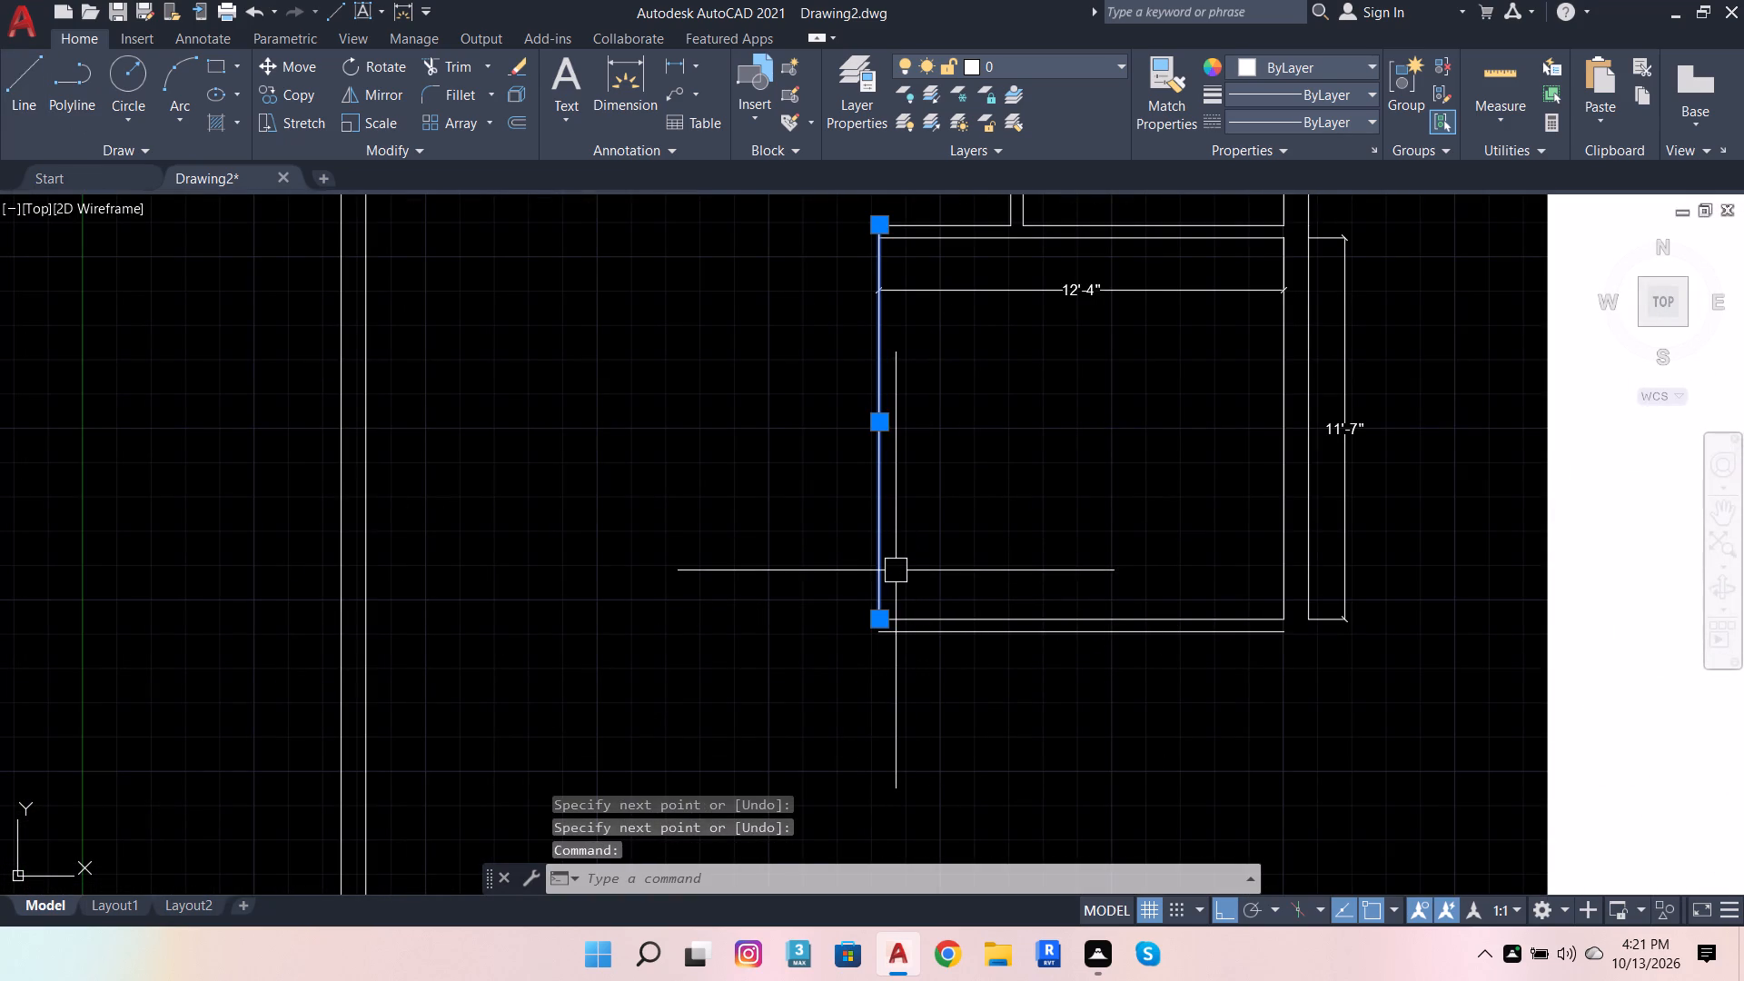
key(o)
key(Return)
click(877, 616)
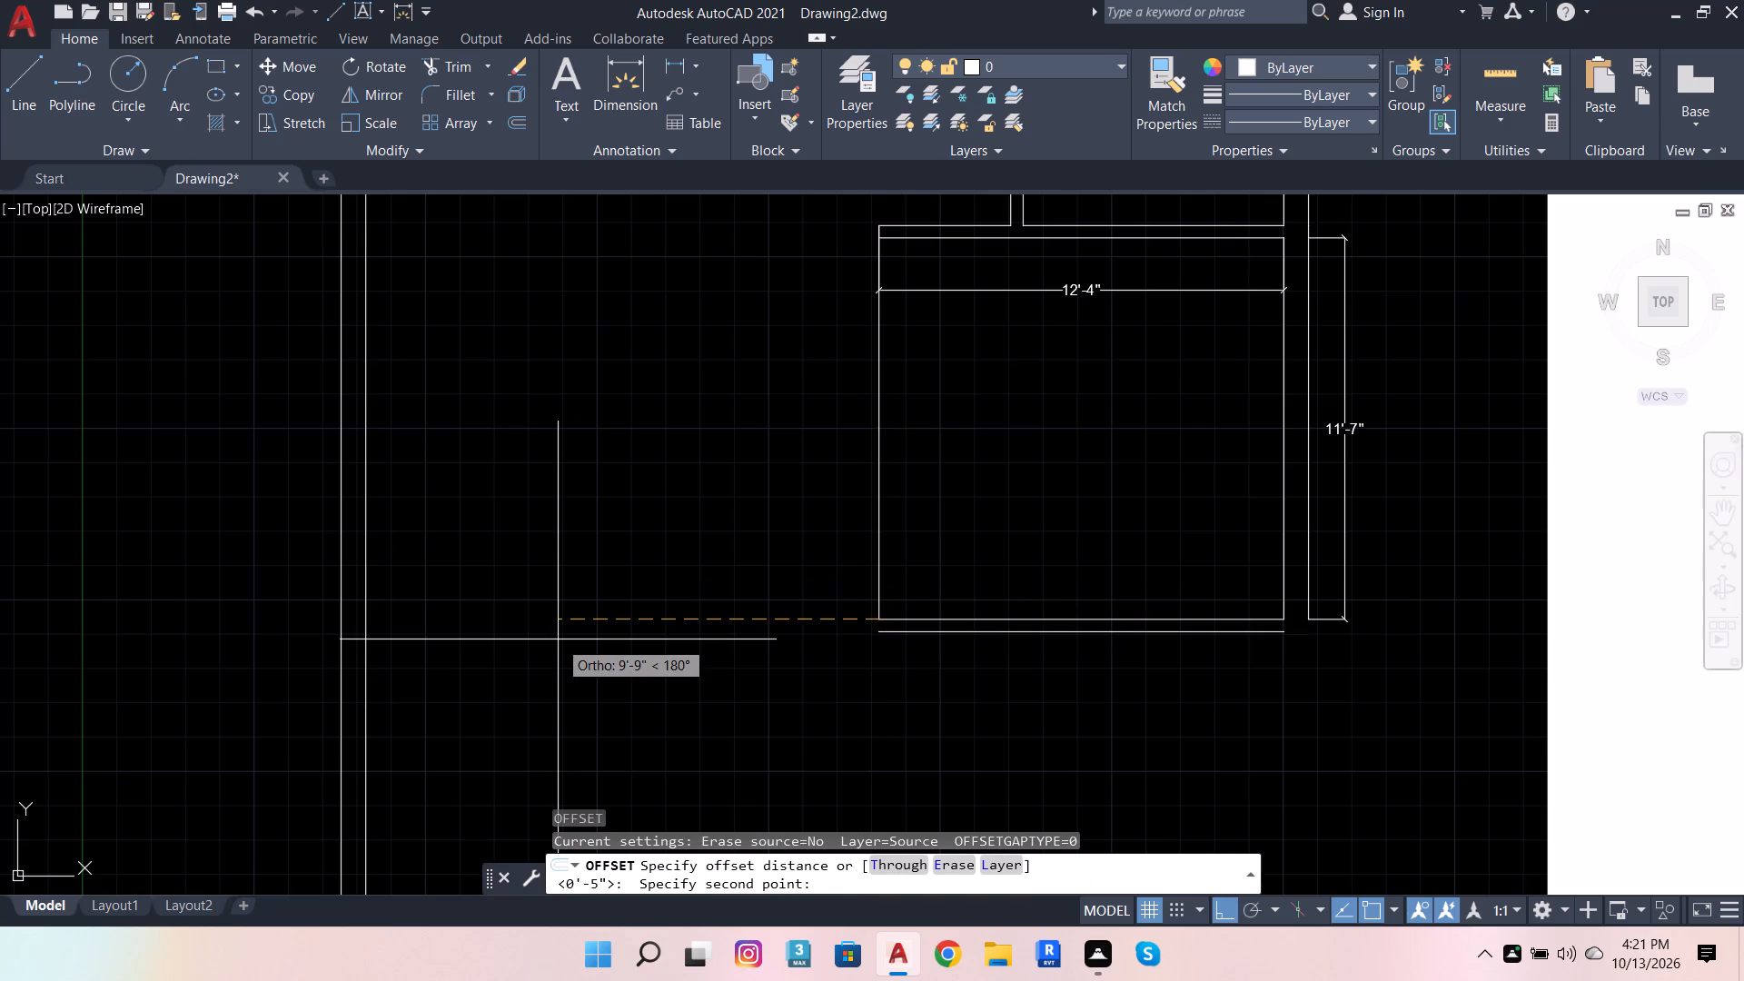
text(4.5)
key(Return)
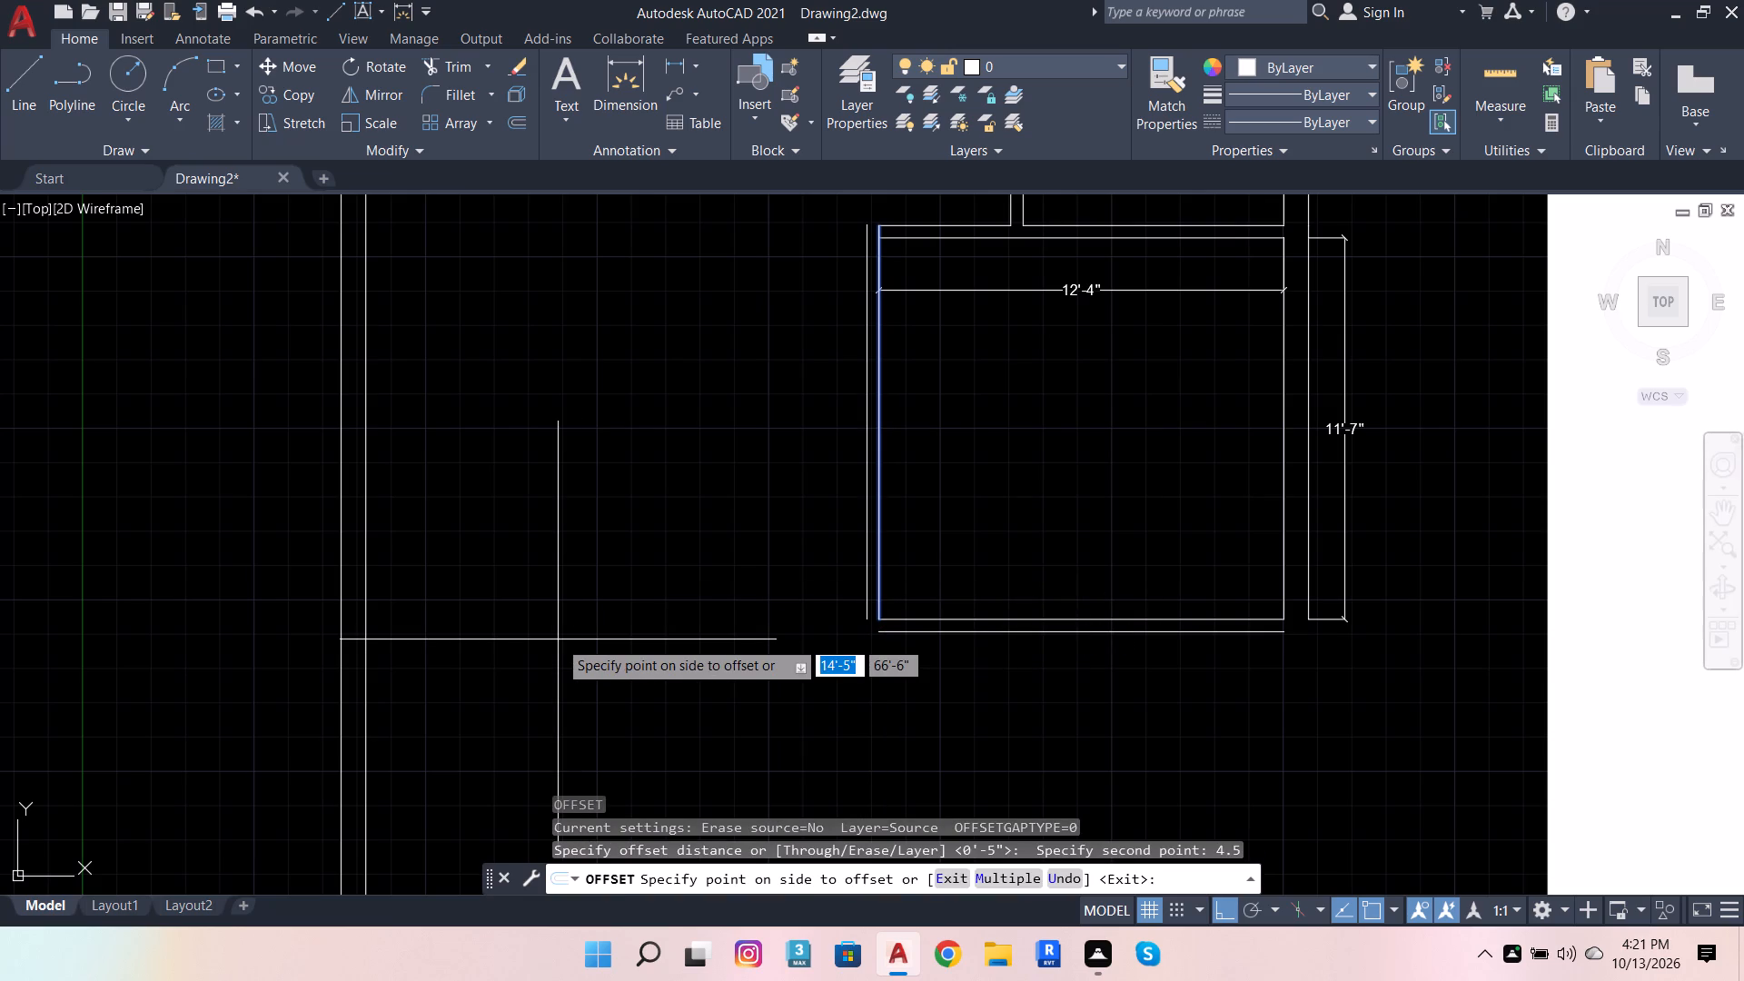
click(558, 639)
Fillet the outer vertical partition line with the lower wall's outer line into a square corner.
click(439, 101)
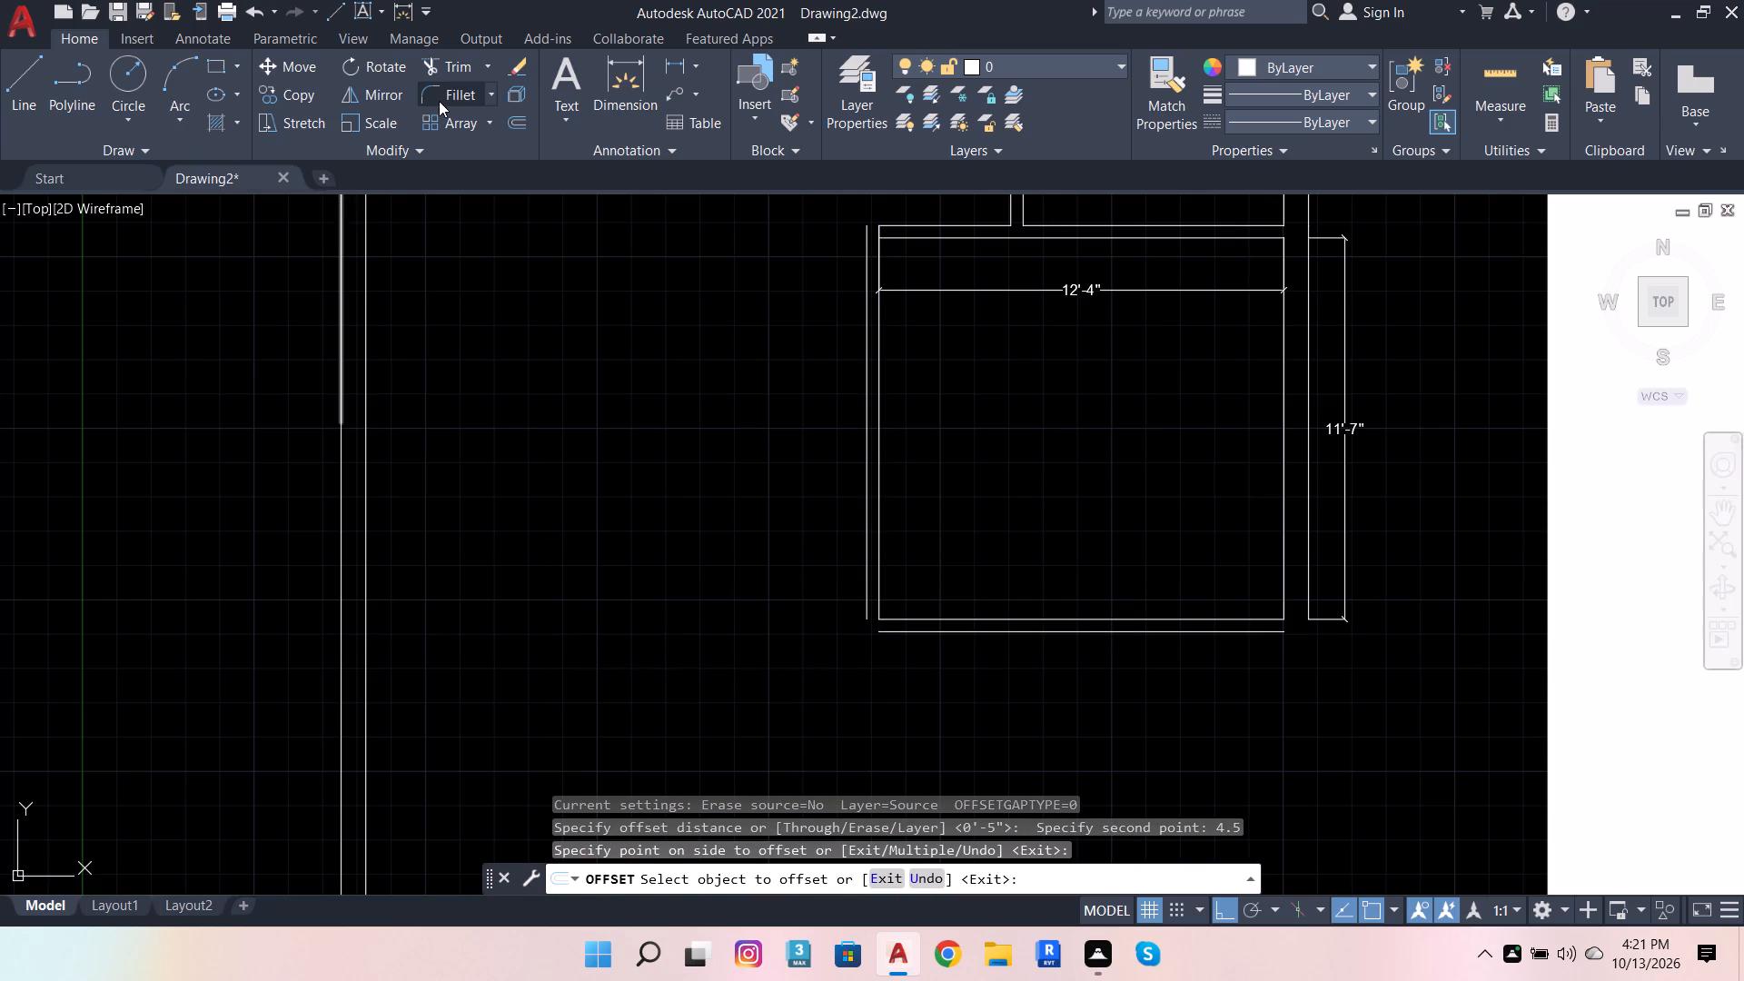
click(859, 546)
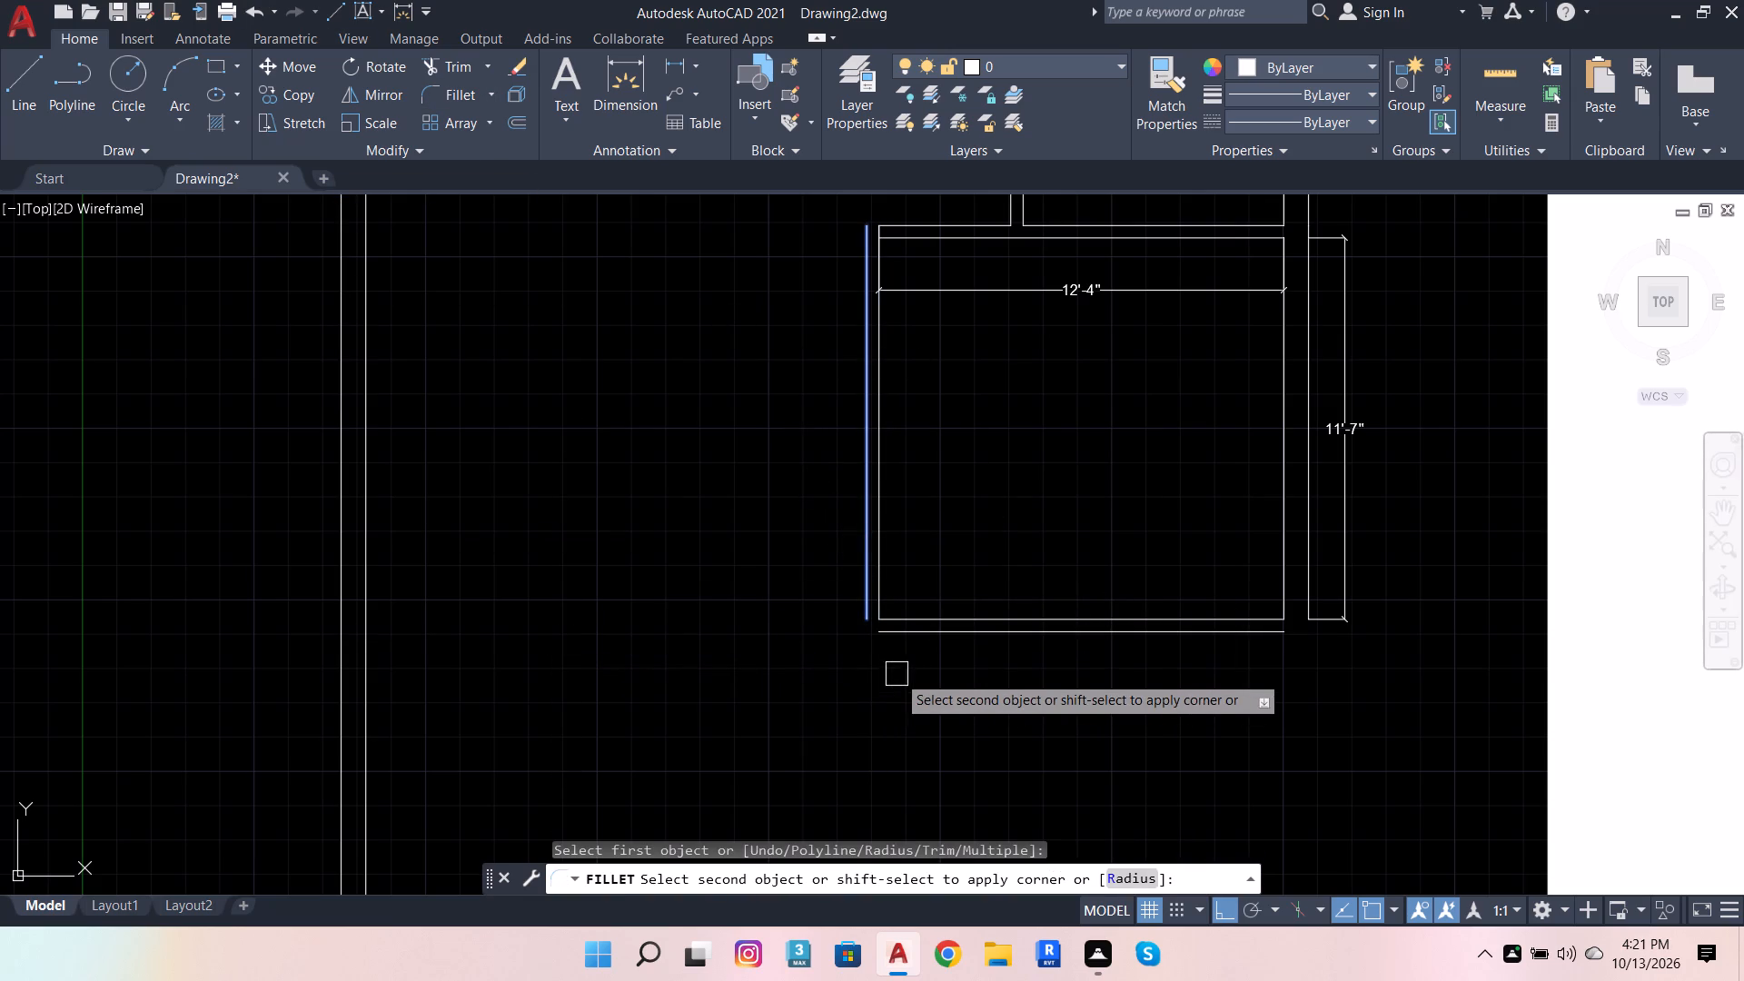
click(923, 644)
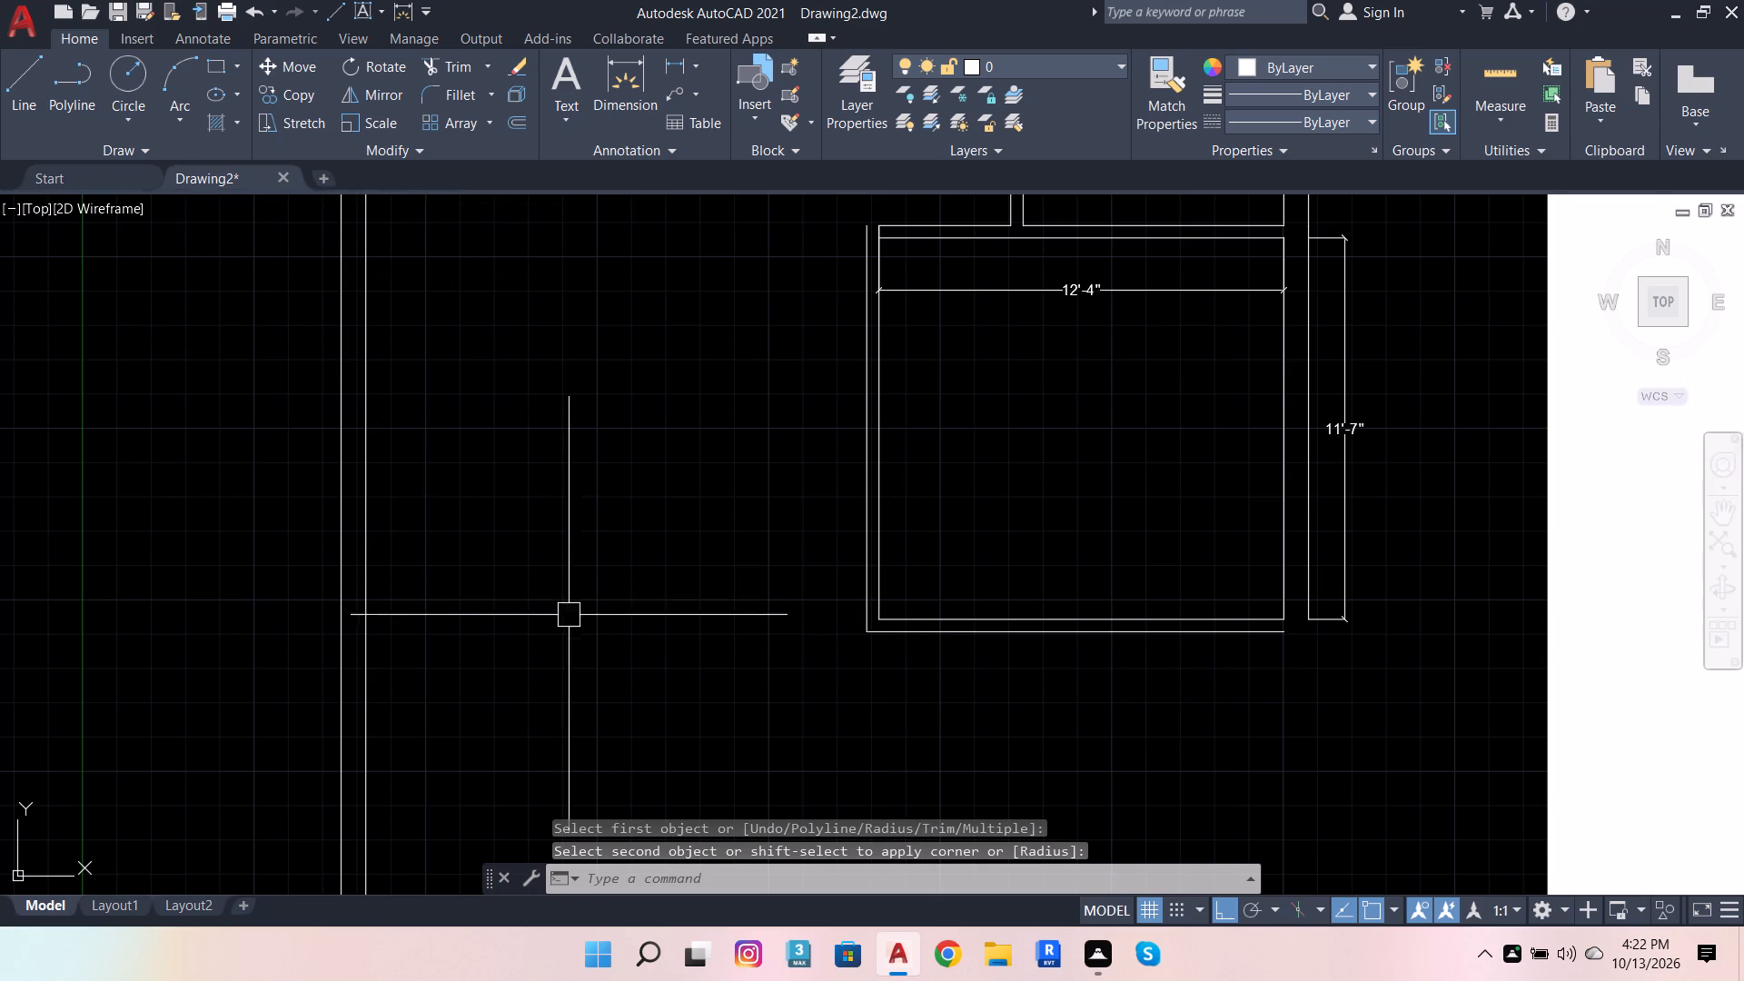
scroll(657, 619, down, 1)
scroll(912, 394, down, 1)
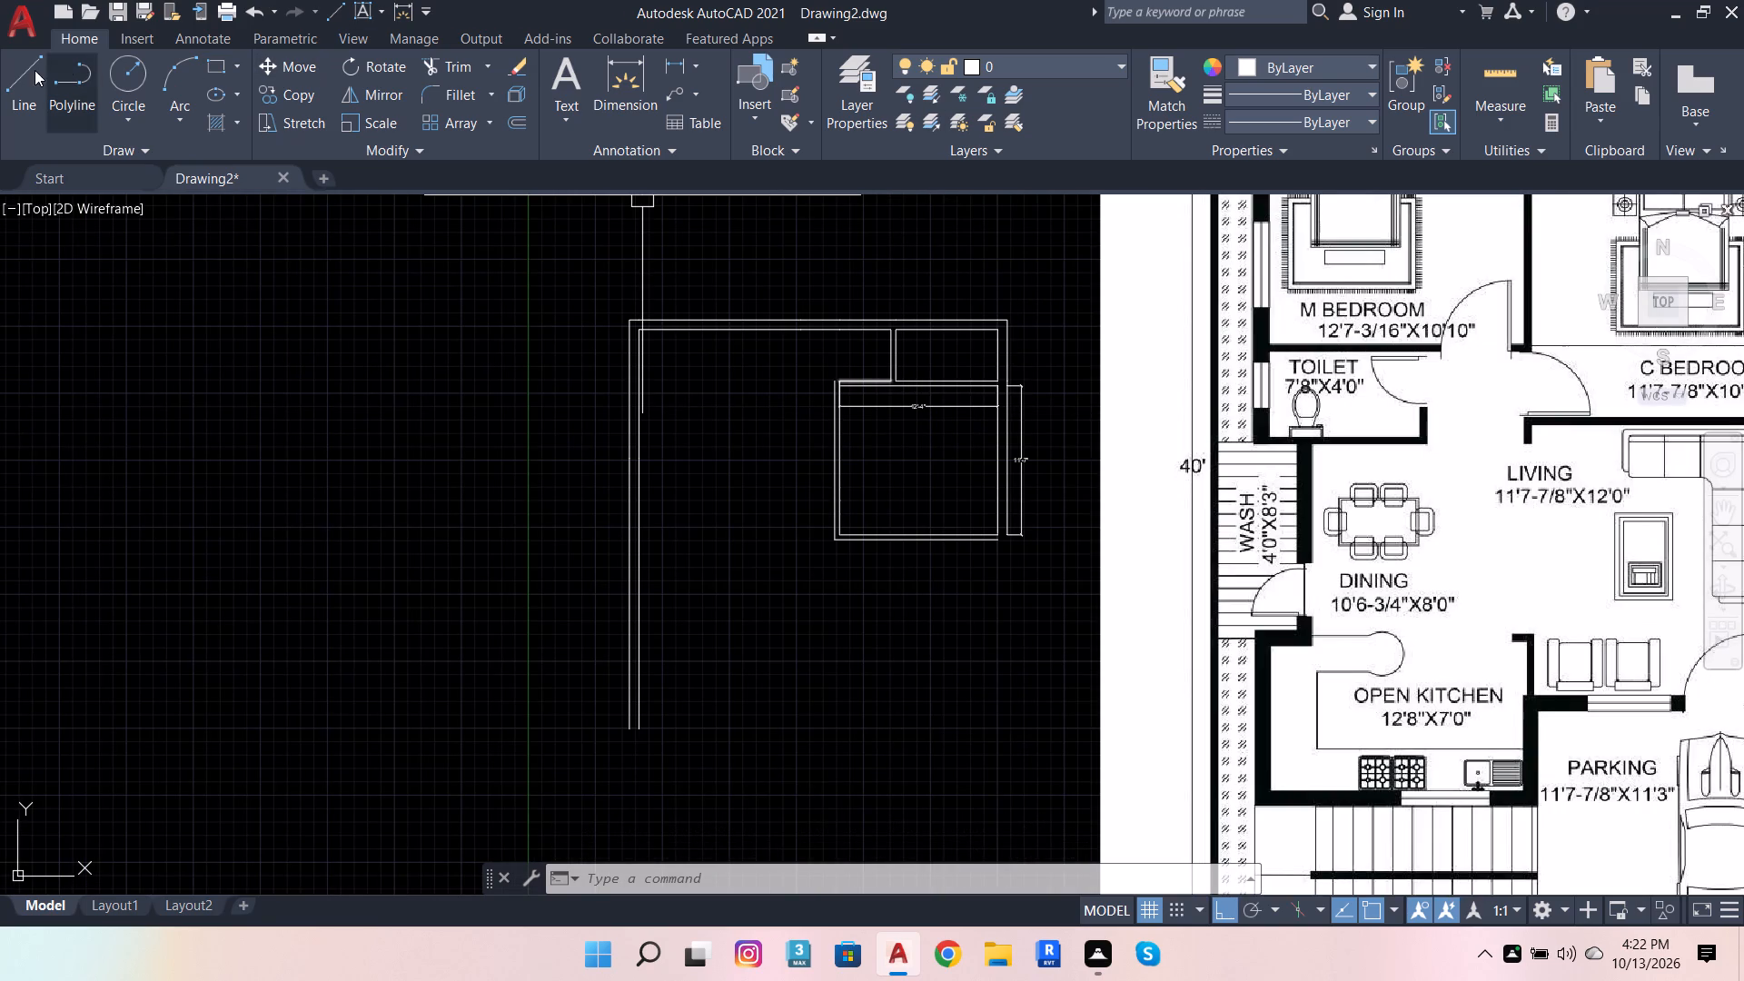
Extend both lines of the C Bedroom's lower wall across to the inner face of the M Bedroom side outer wall.
click(456, 68)
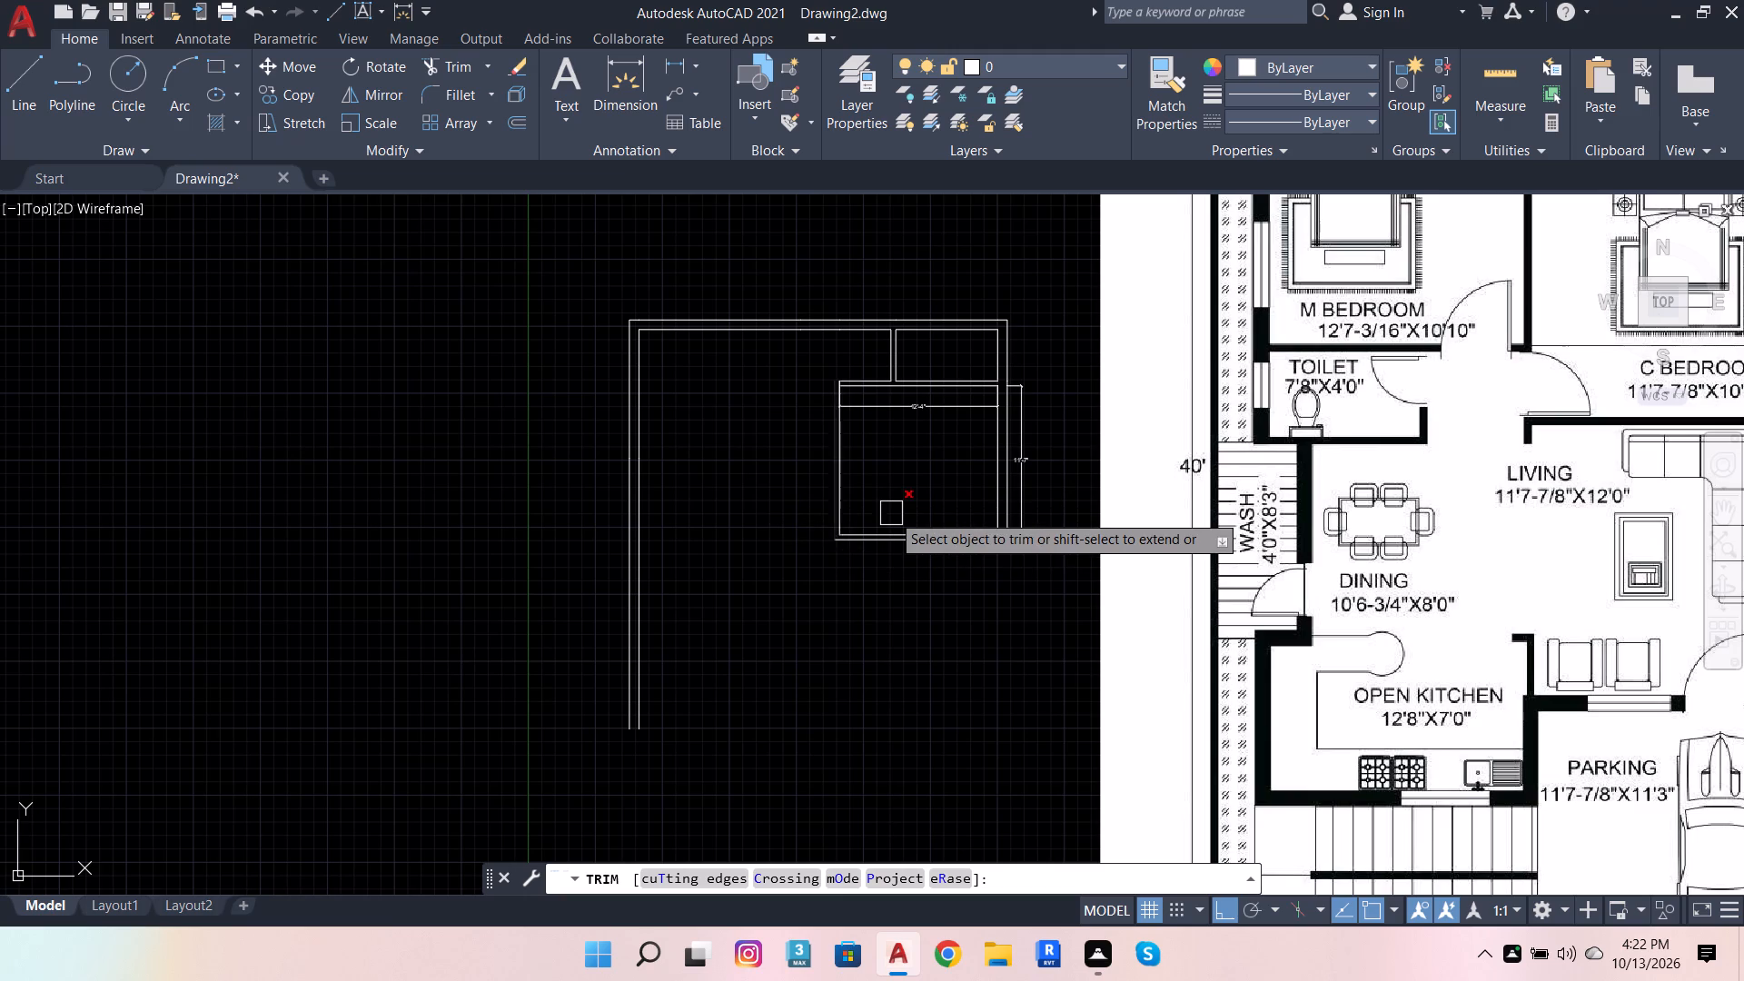
shift+drag(895, 513, 898, 607)
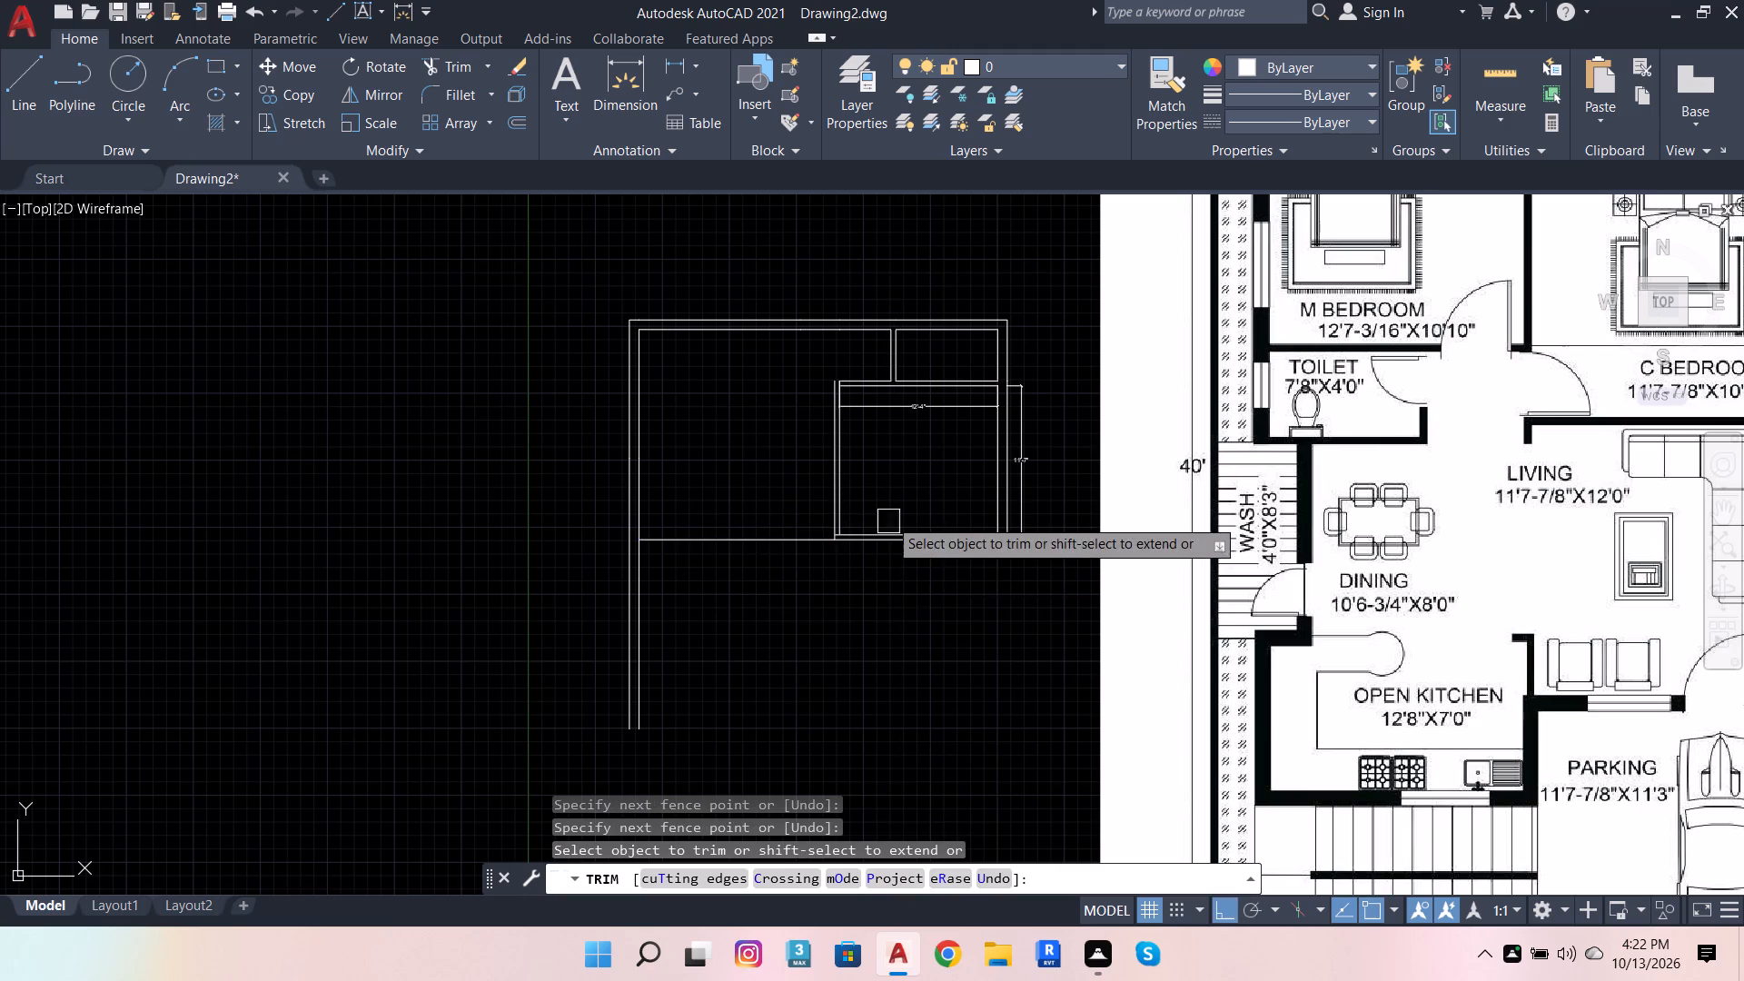
shift+scroll(888, 510, up, 2)
shift+click(845, 564)
Trim the overlapping horizontal and vertical pieces where the C Bedroom's vertical partition meets the lower wall, leaving an open wall junction.
scroll(808, 563, up, 2)
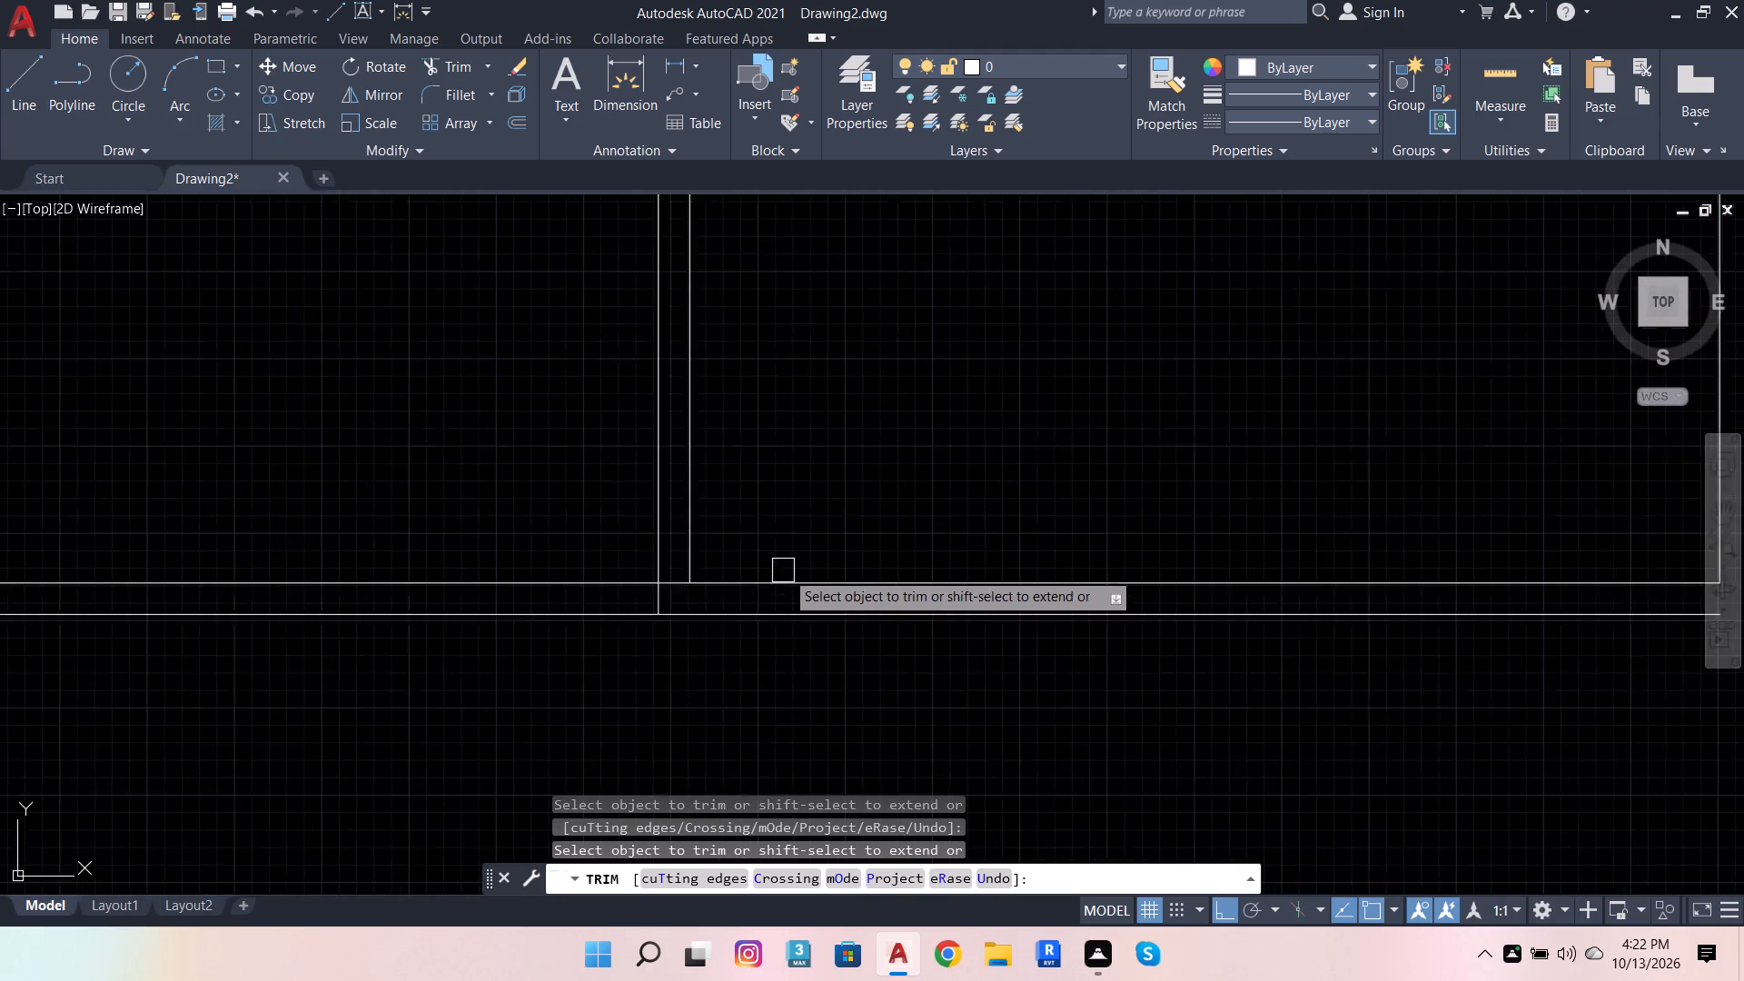
scroll(783, 570, up, 1)
click(621, 597)
scroll(936, 460, down, 4)
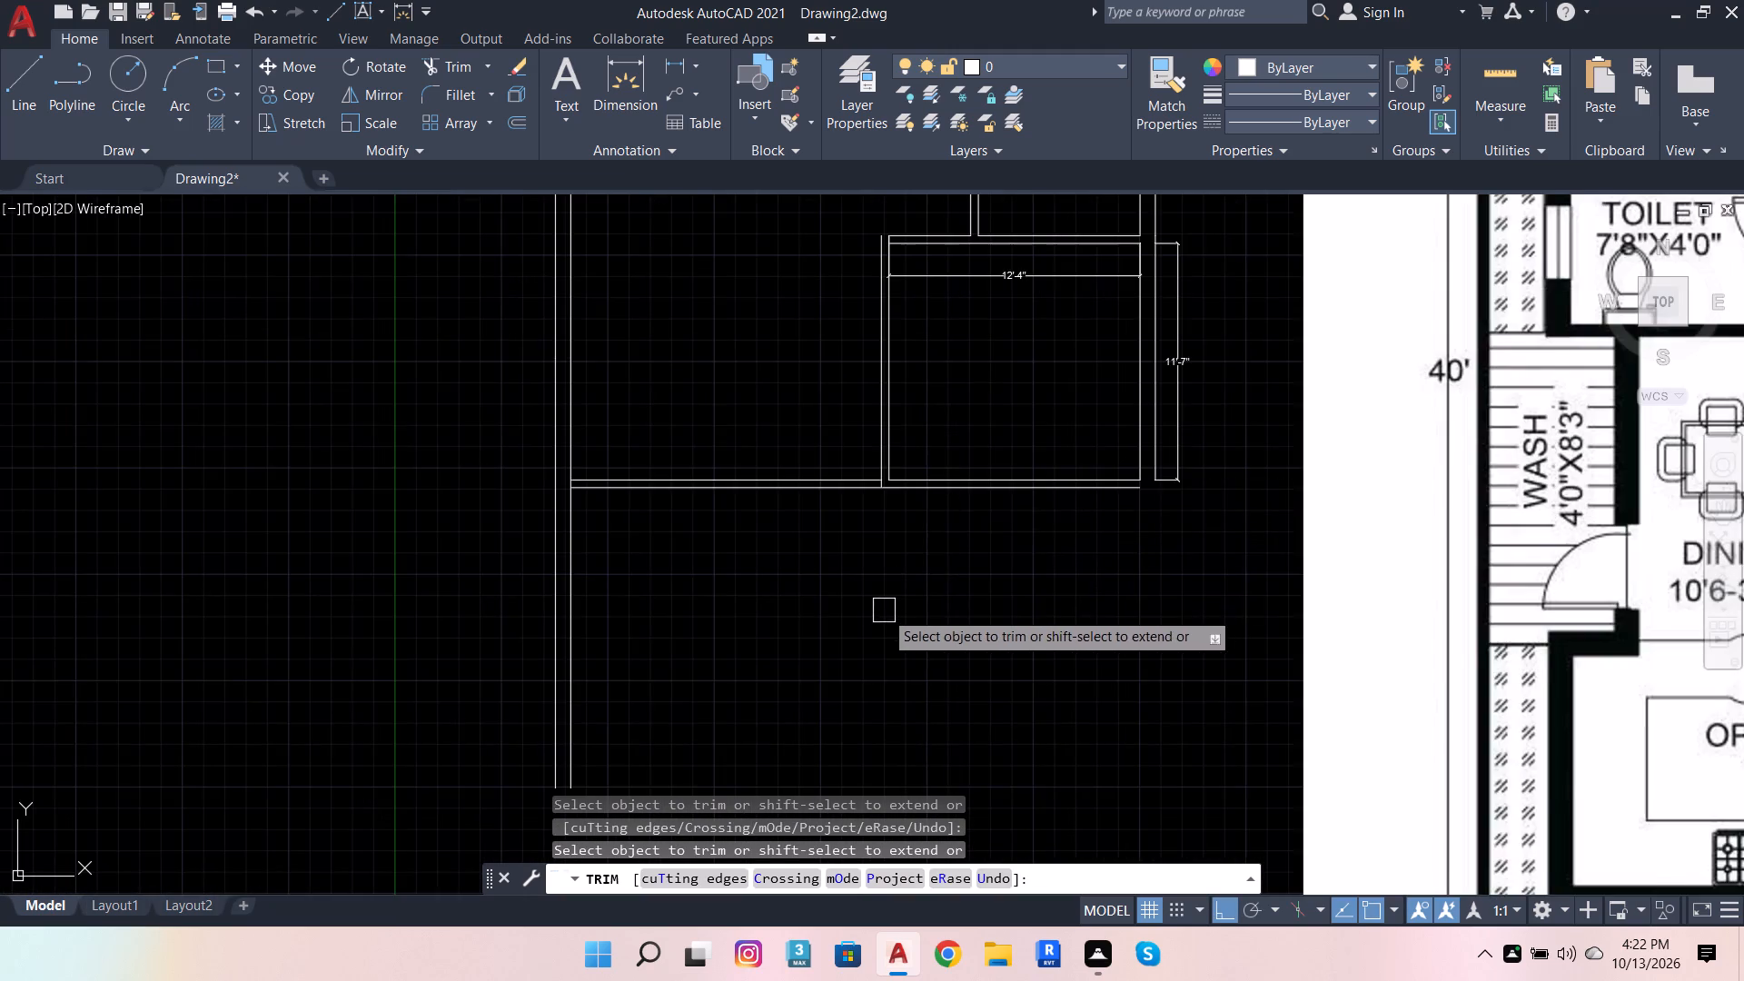
scroll(883, 611, down, 1)
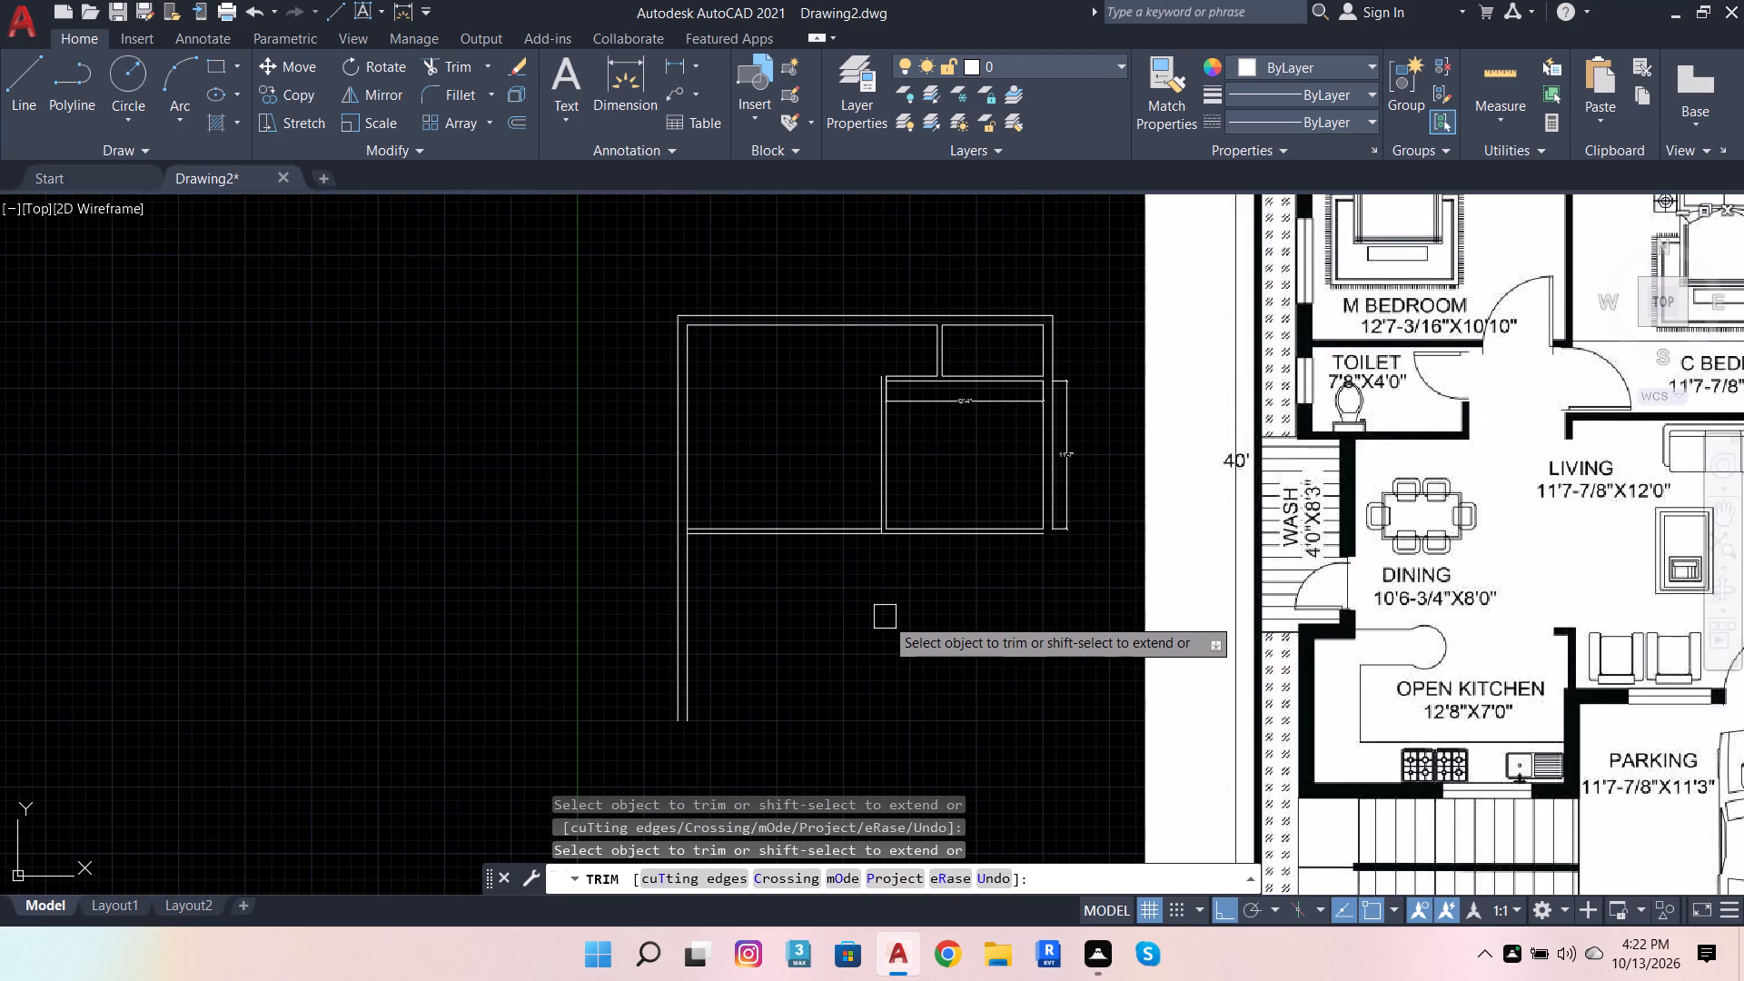
key(Escape)
key(Escape)
scroll(834, 542, up, 2)
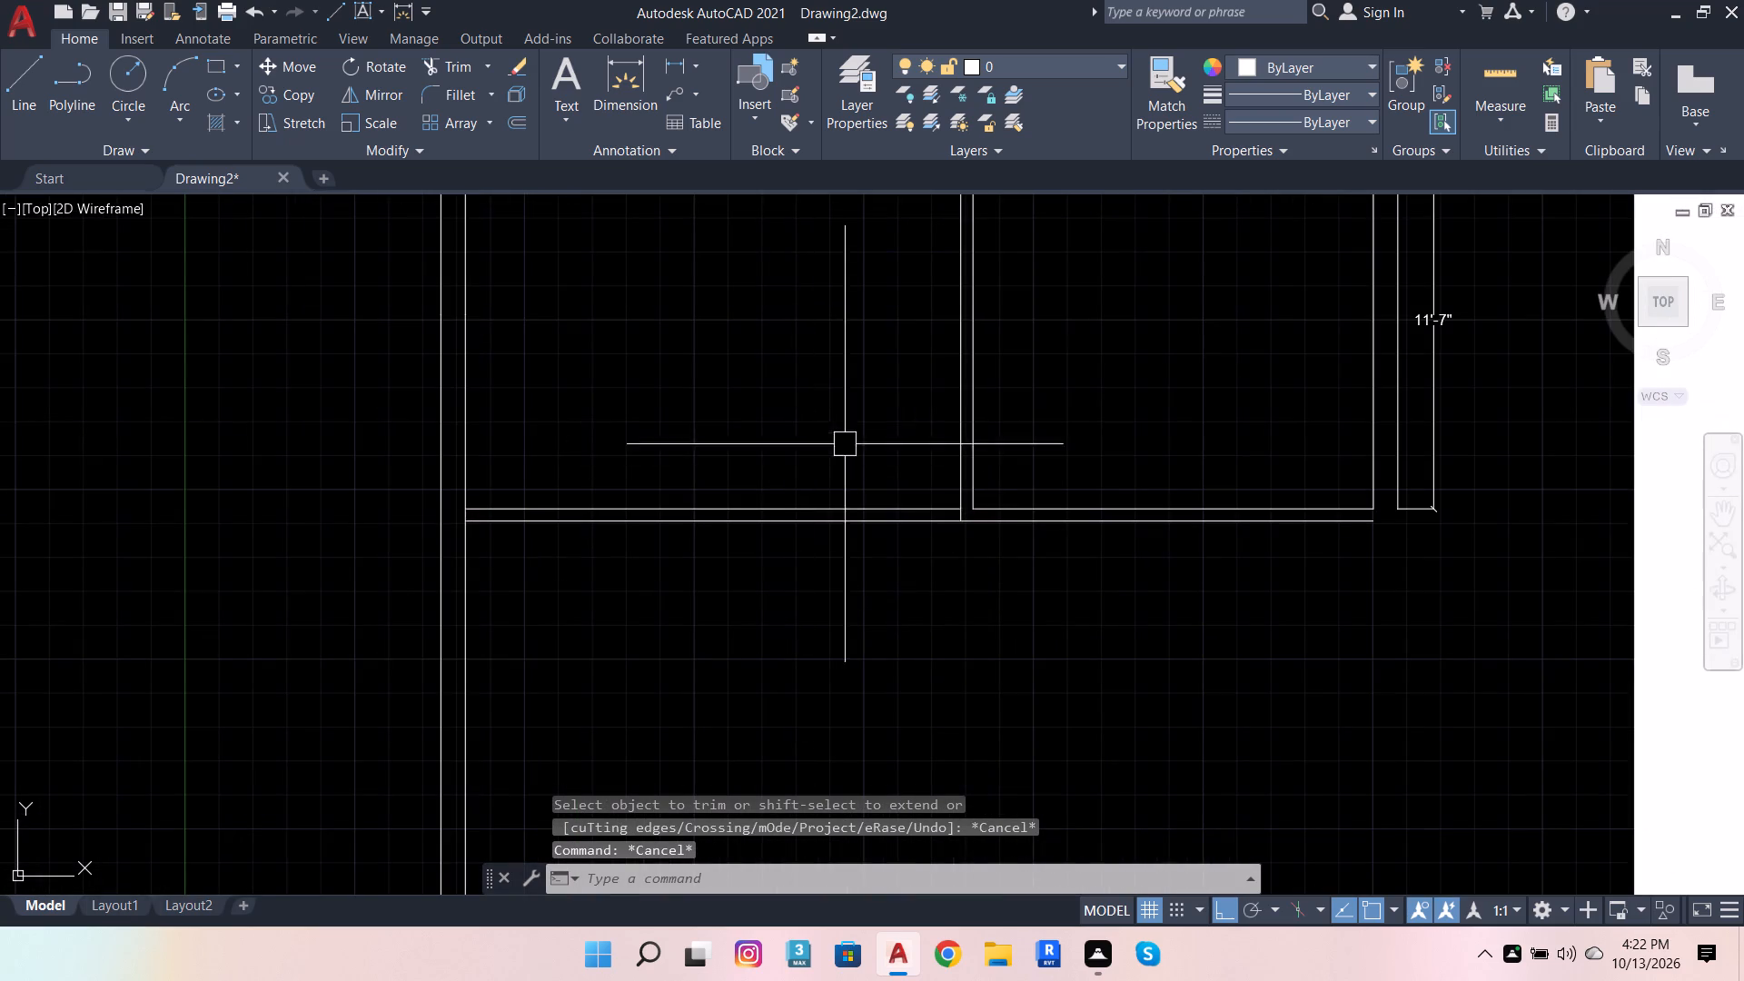
click(442, 64)
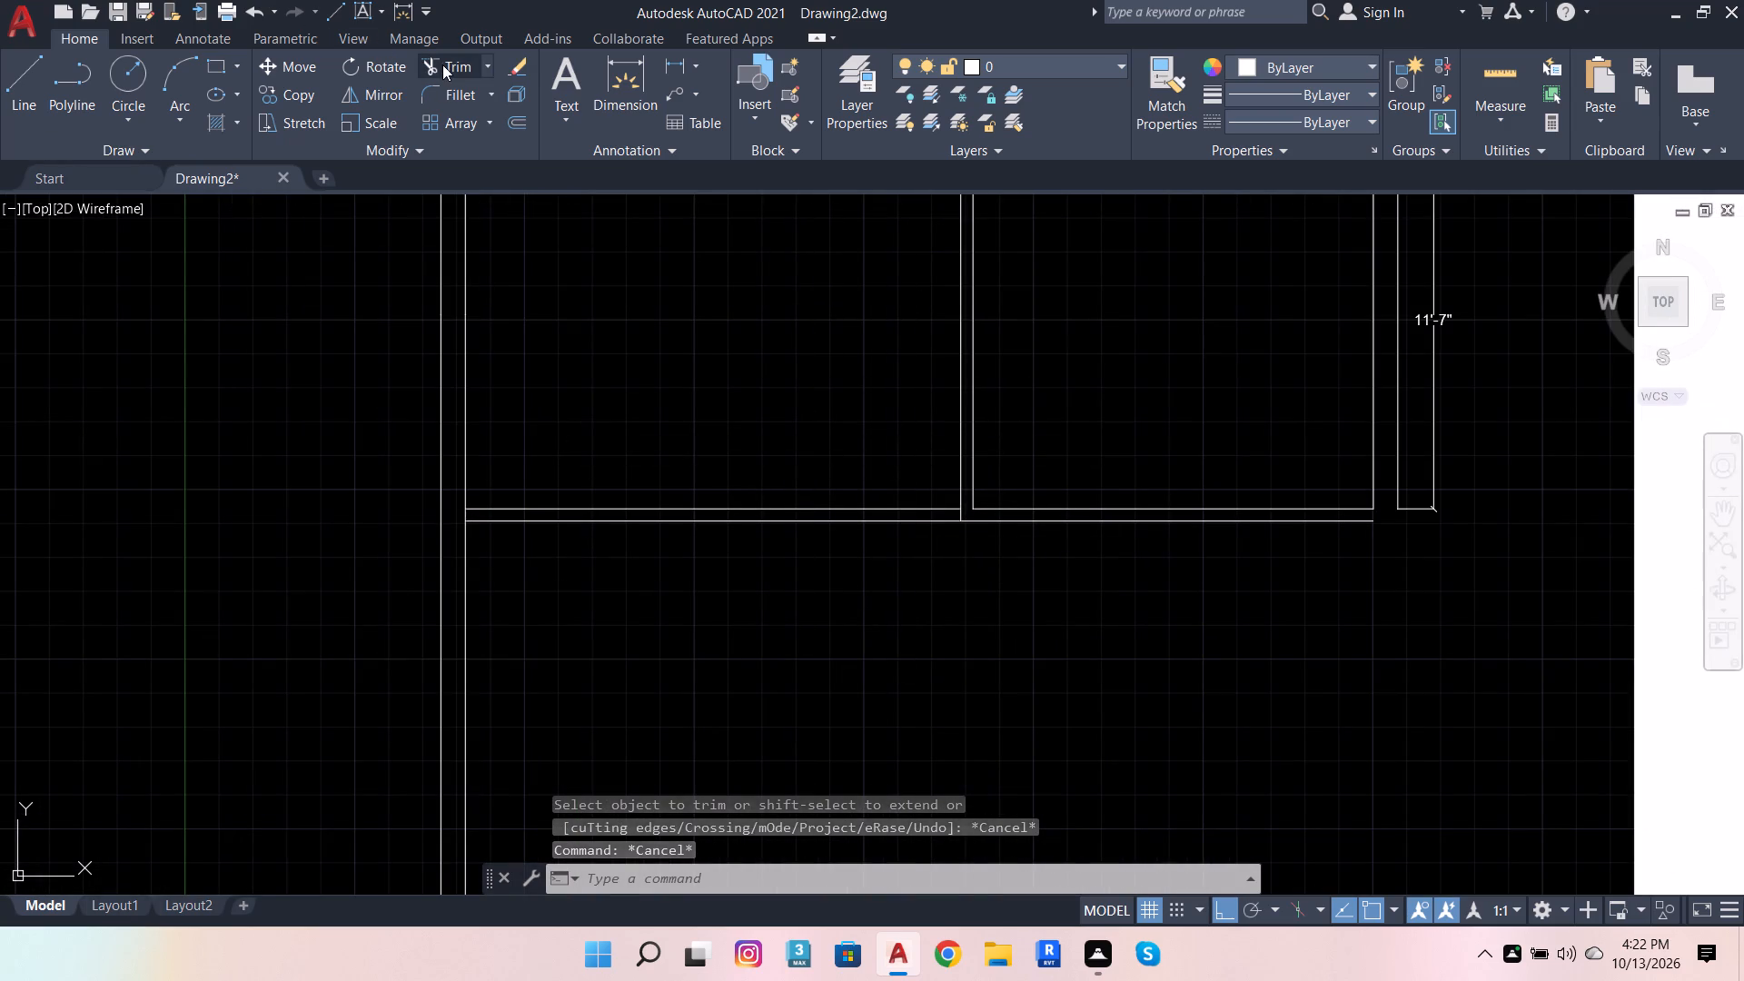
scroll(988, 520, up, 3)
click(874, 501)
scroll(950, 464, down, 4)
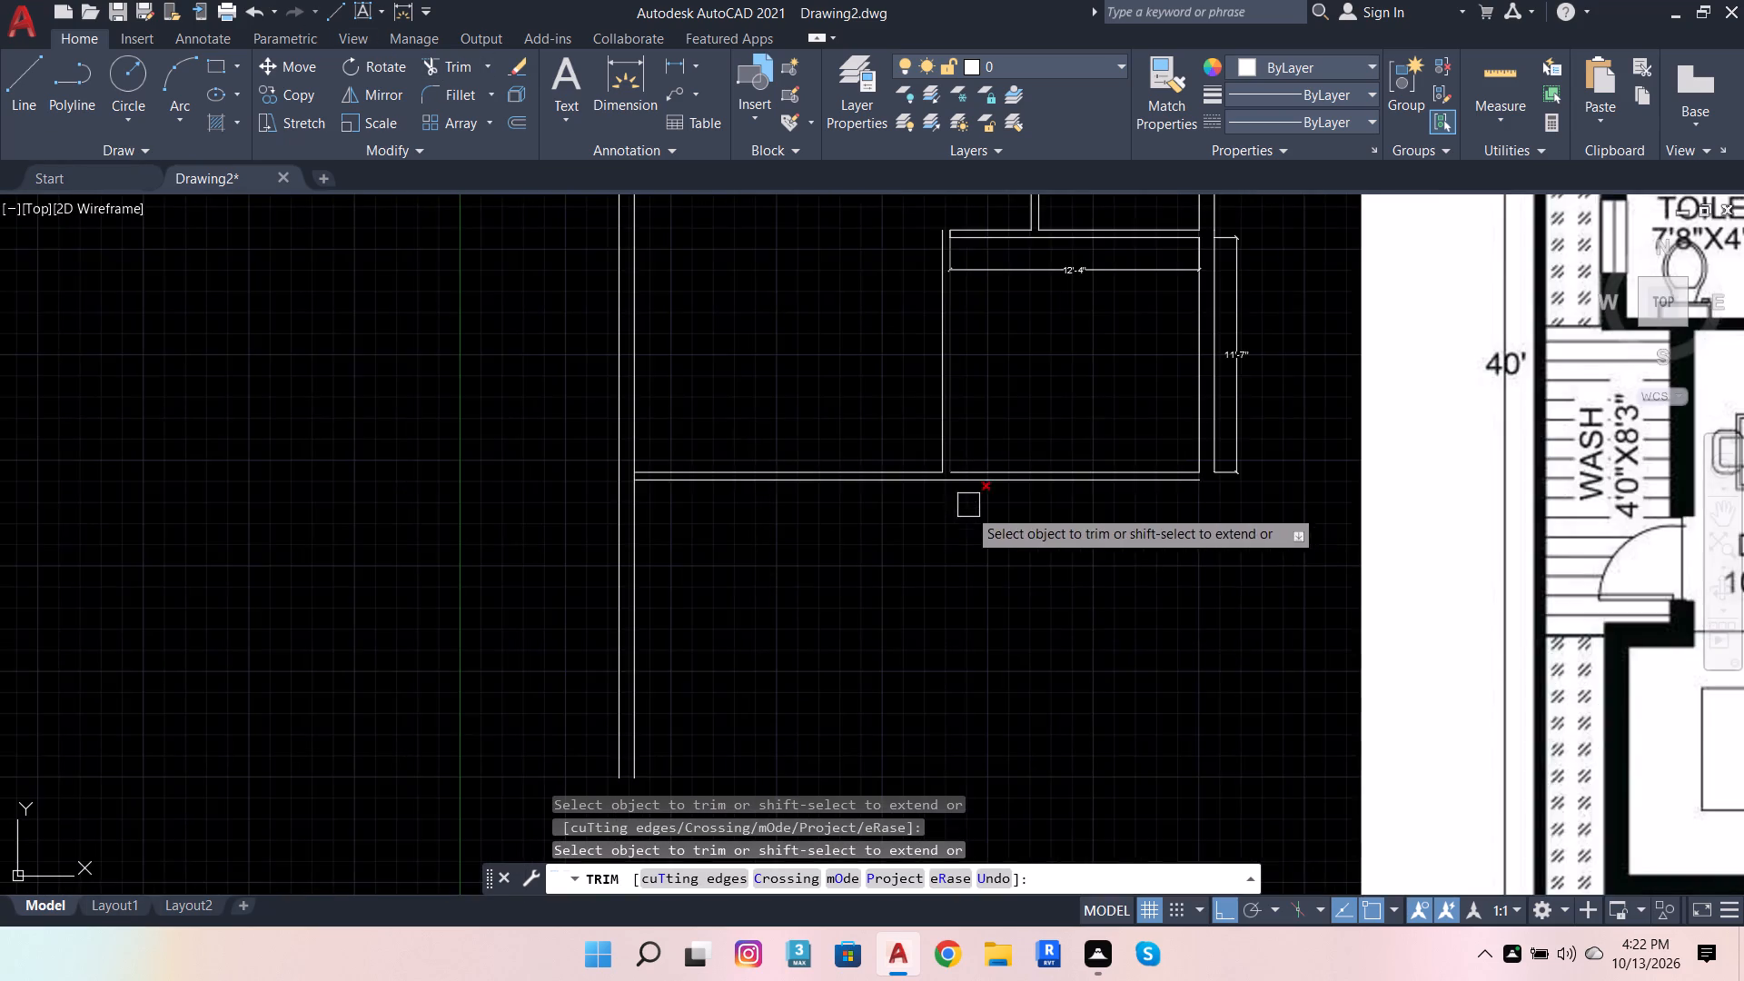
scroll(946, 534, down, 1)
scroll(1113, 515, up, 1)
scroll(950, 528, down, 2)
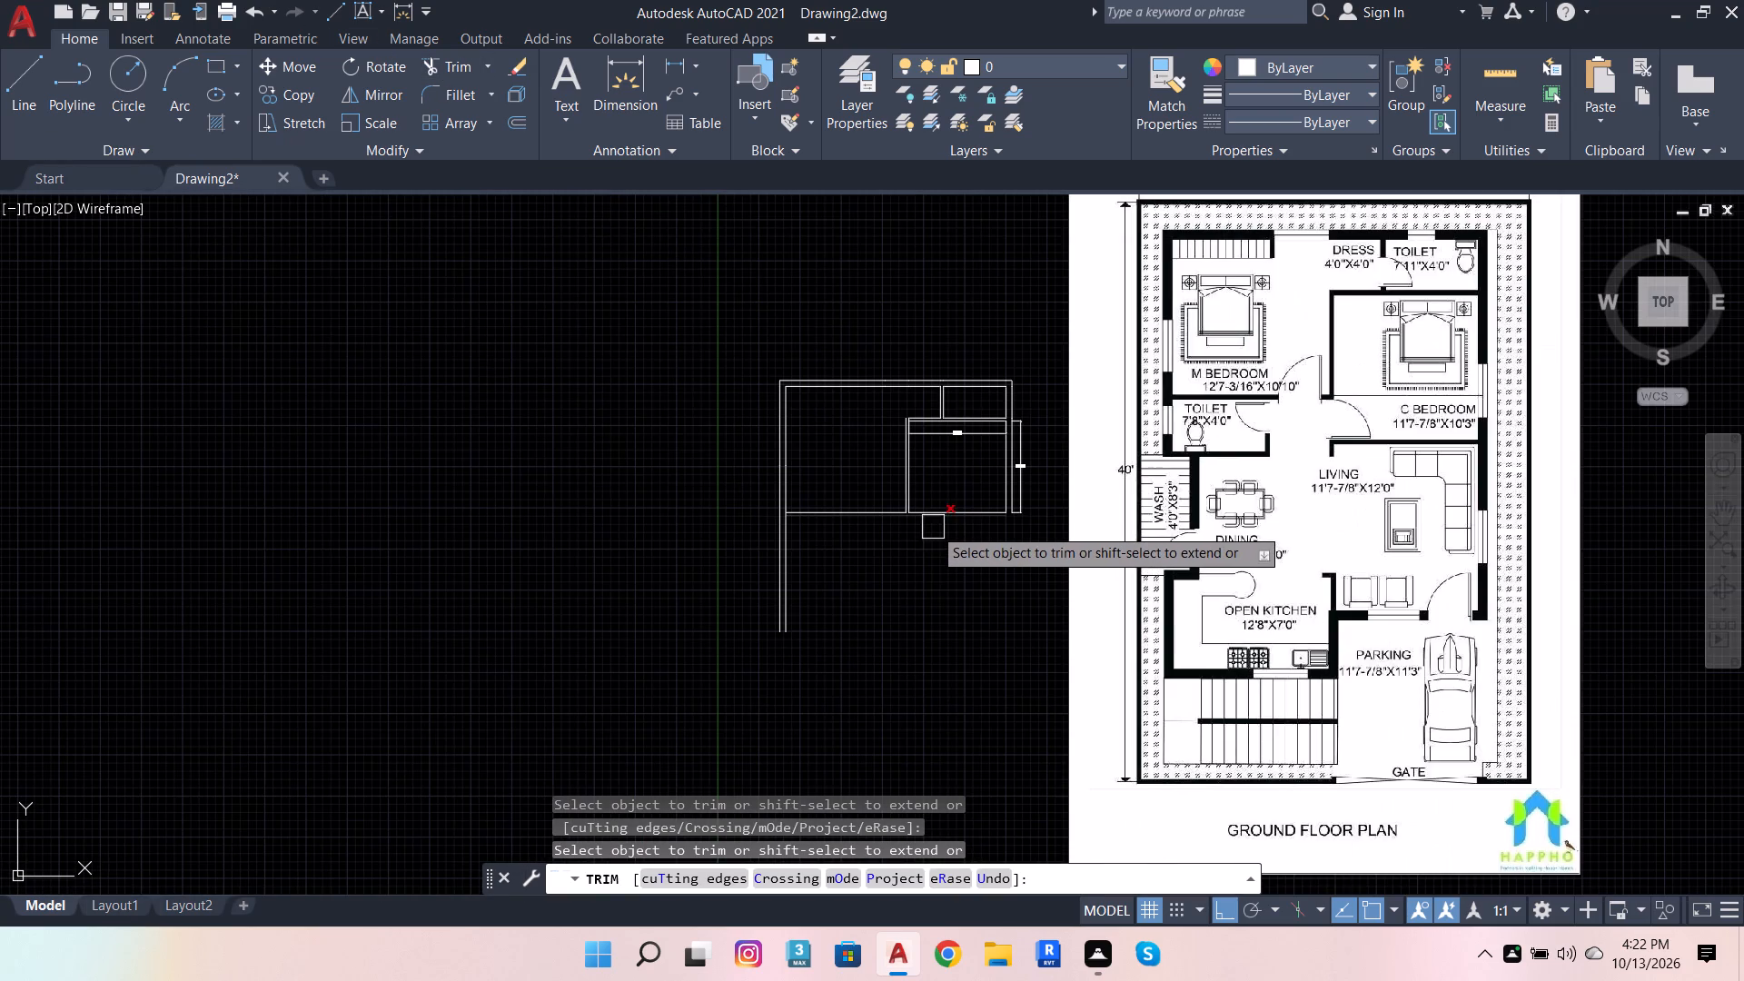
key(Escape)
scroll(974, 487, up, 2)
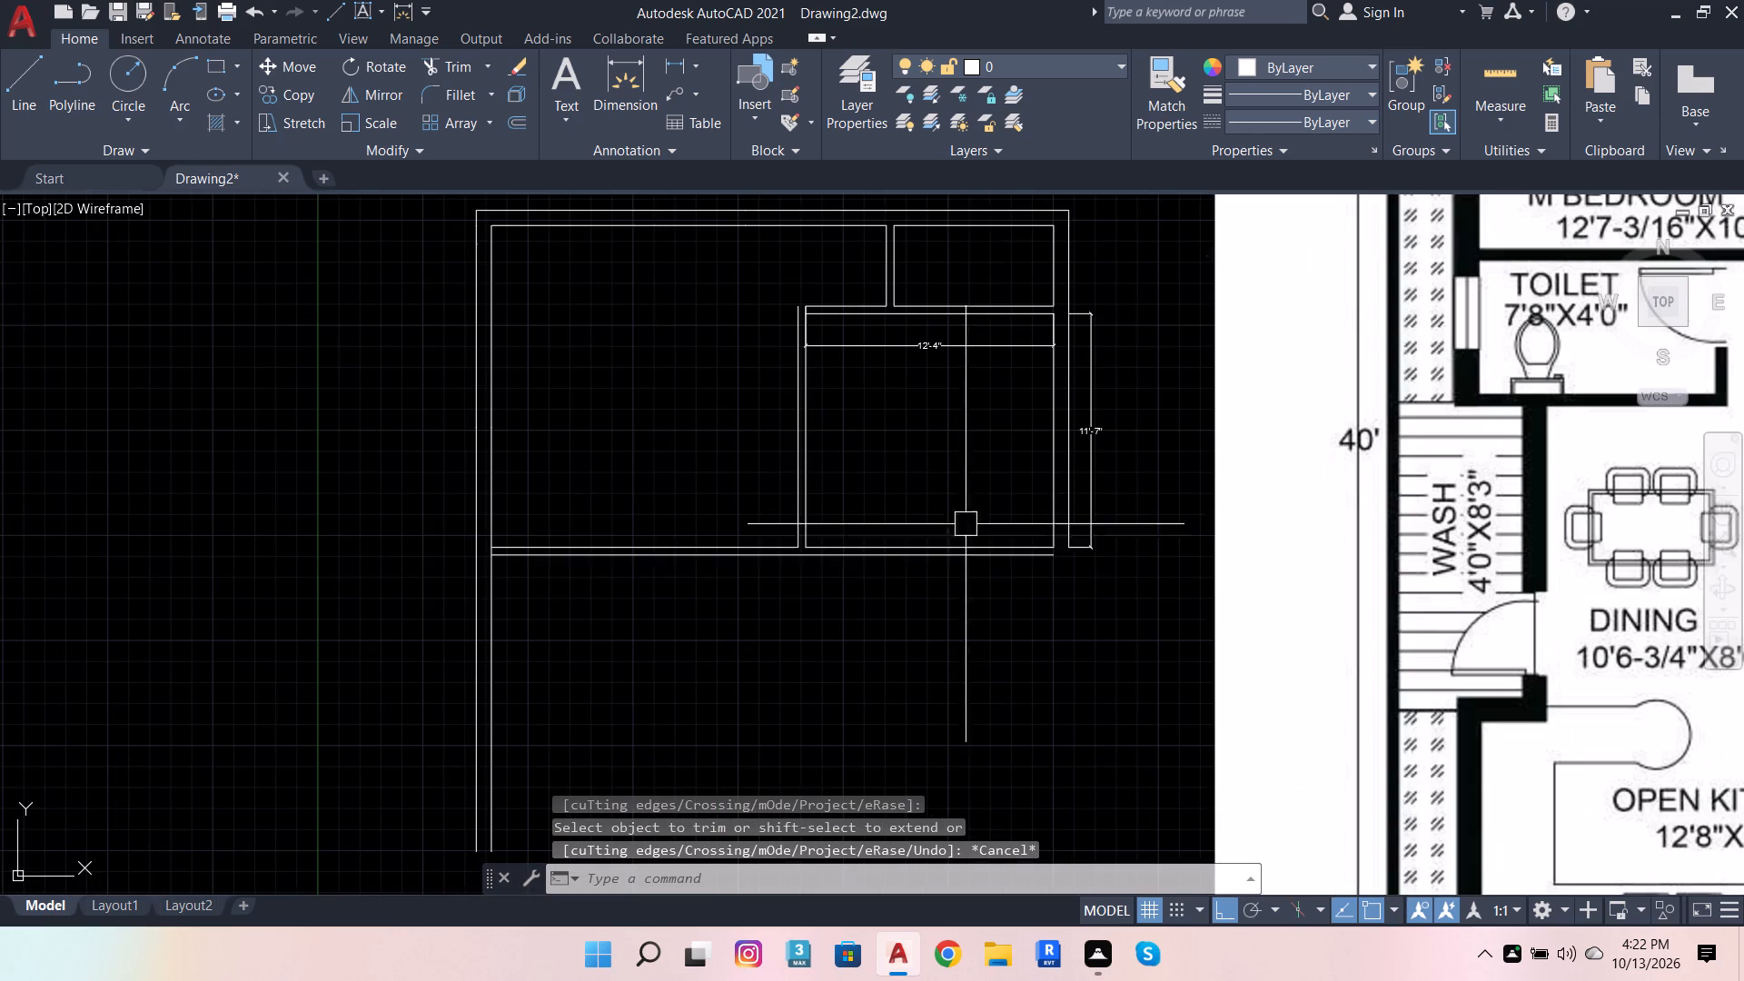
Offset the outer line of the C Bedroom's lower wall 3' downward, away from the bedroom.
click(948, 565)
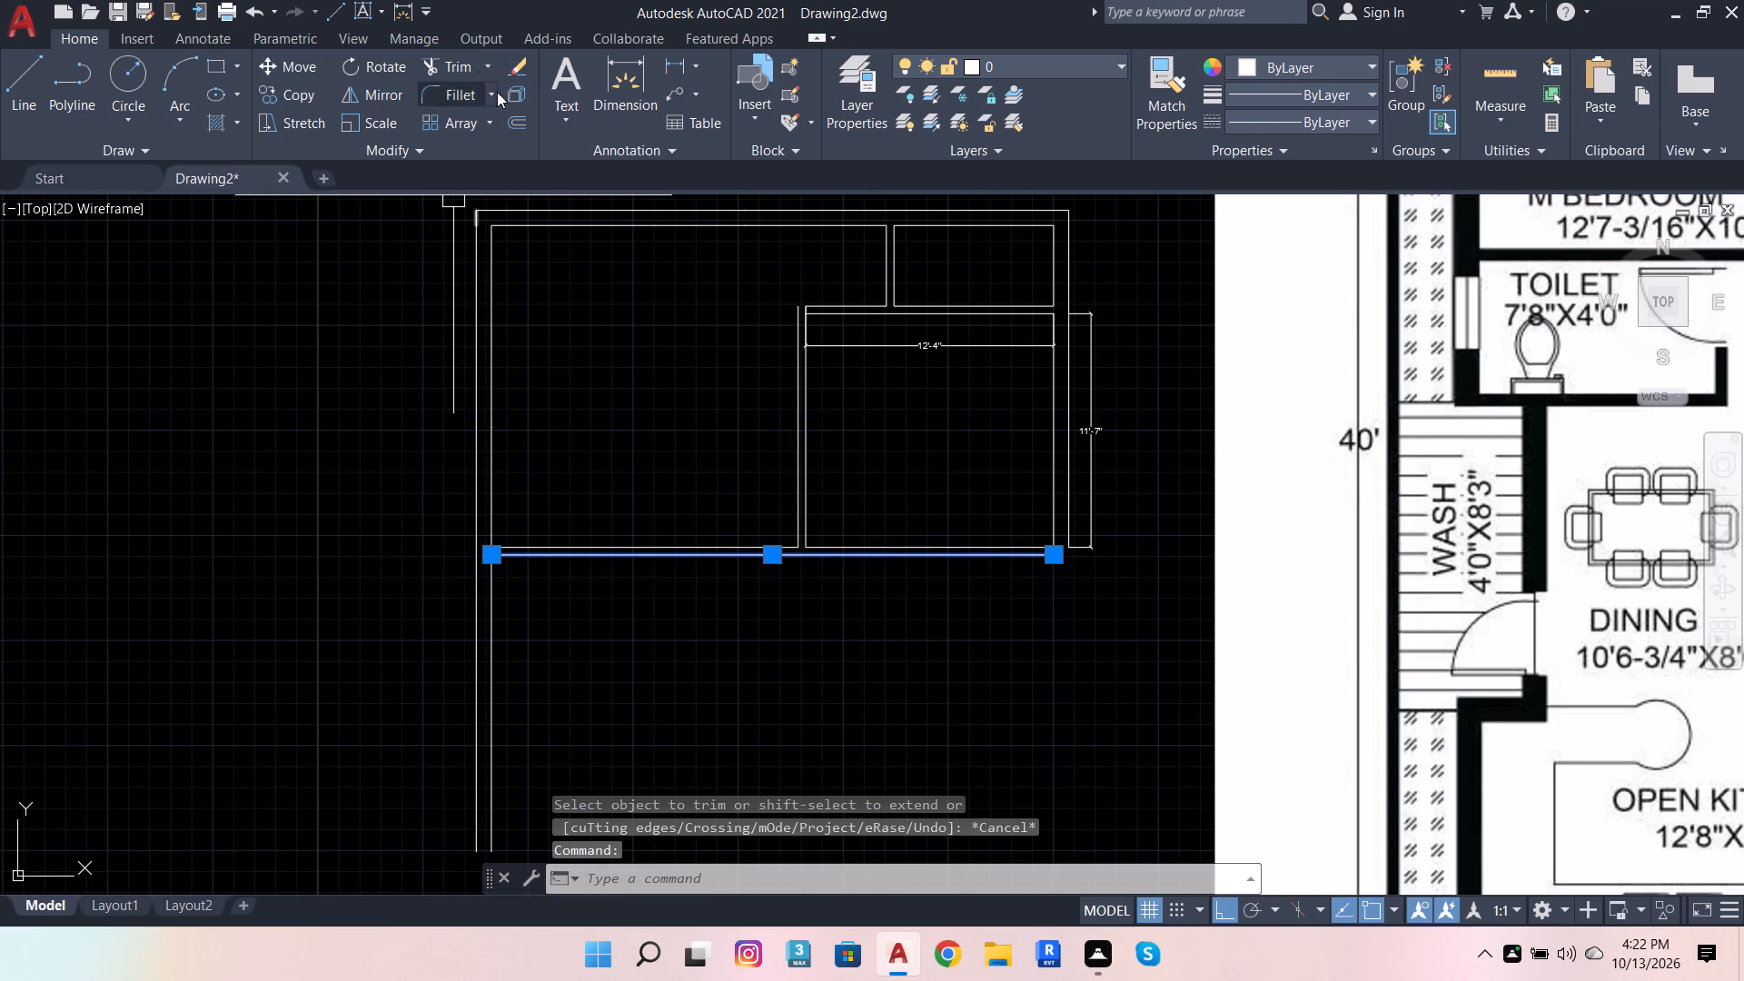
click(527, 127)
click(520, 115)
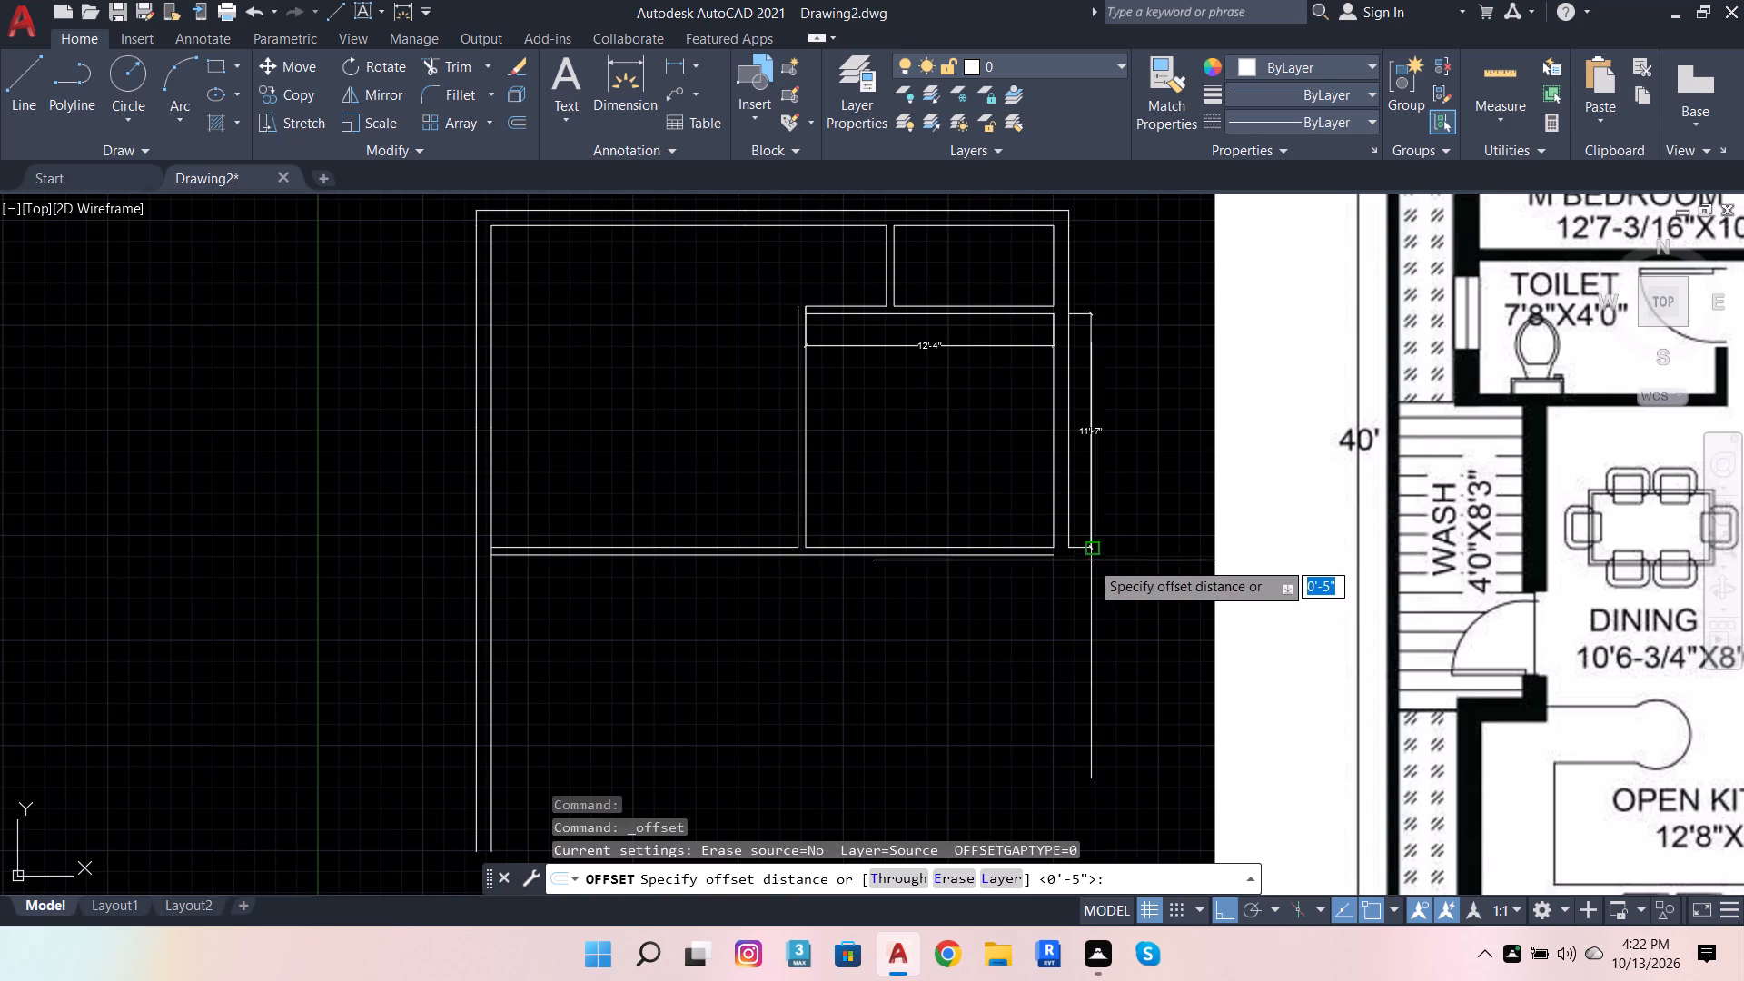
click(1046, 562)
scroll(1012, 619, down, 2)
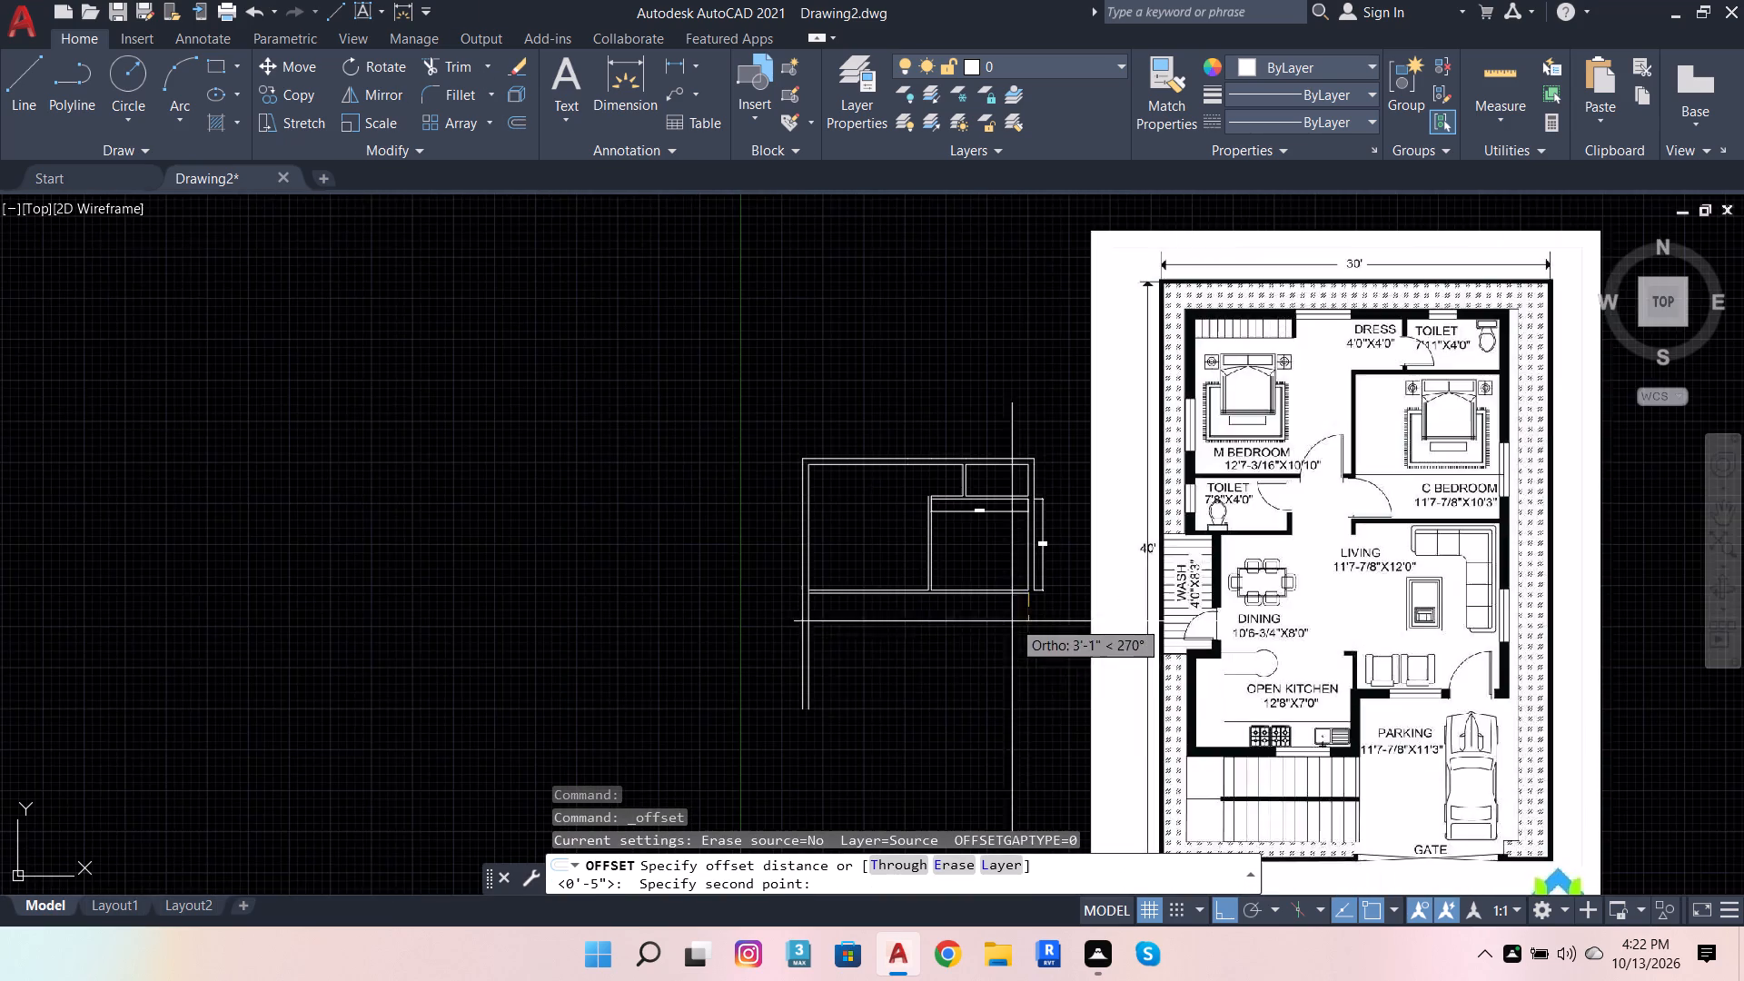
scroll(1017, 666, up, 1)
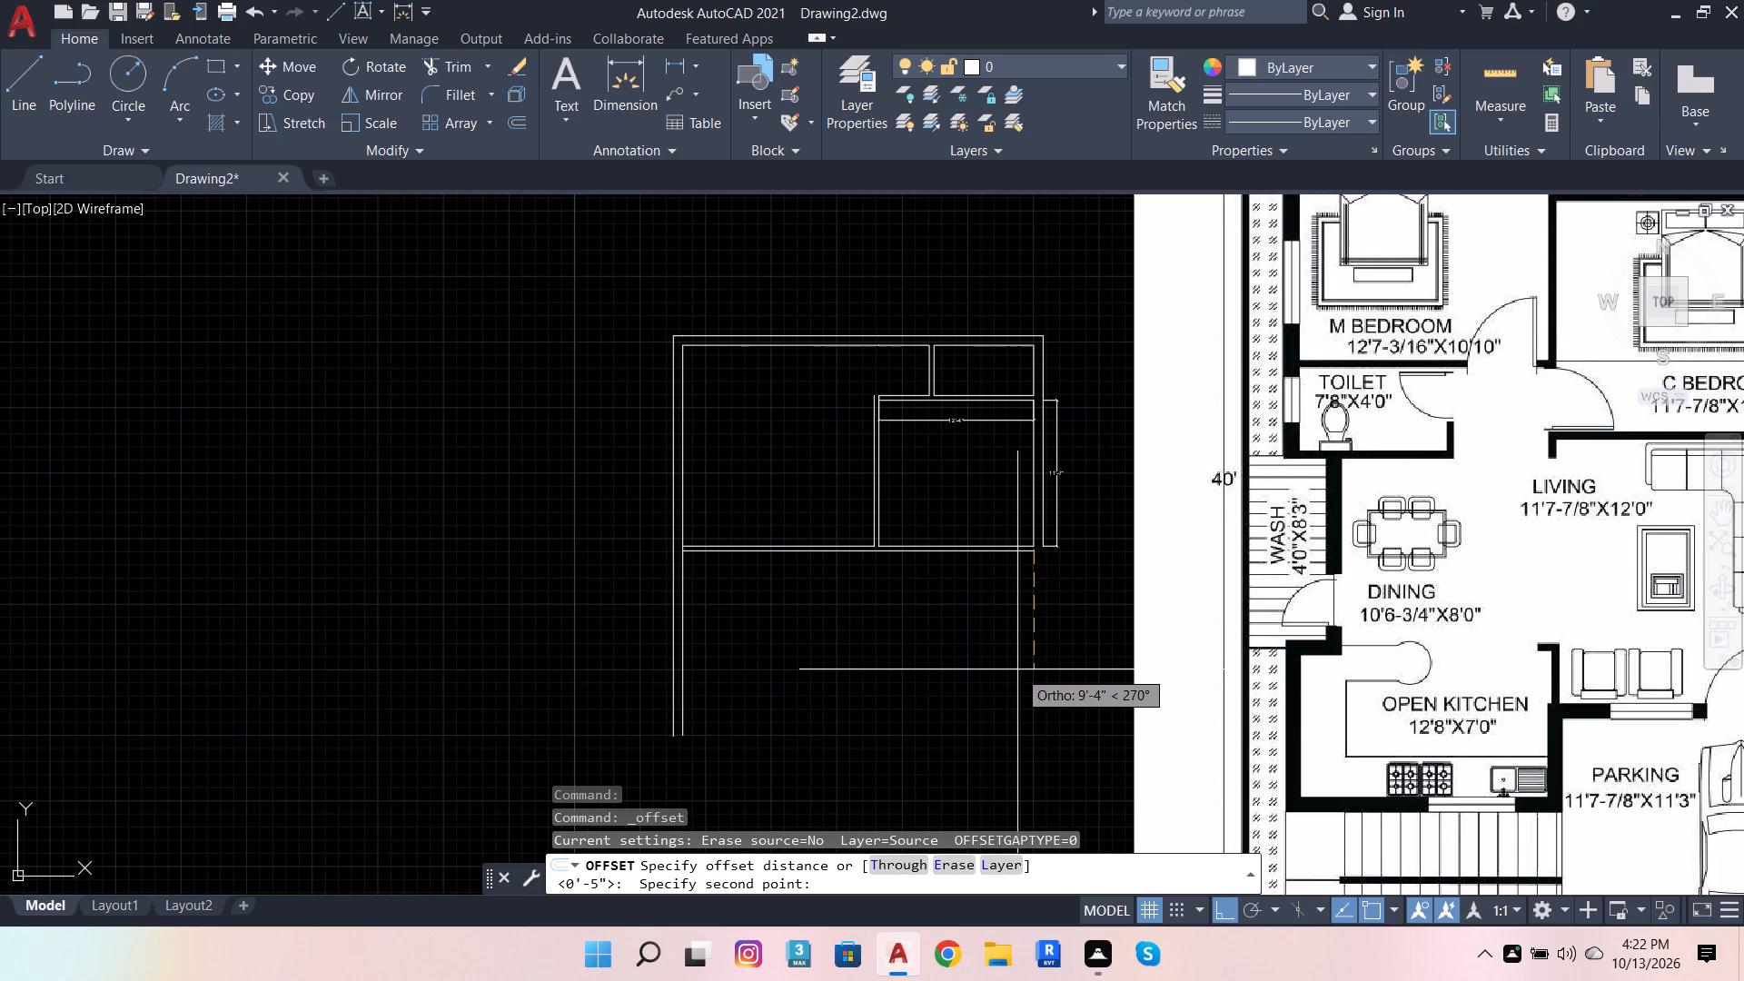
text(3')
key(Return)
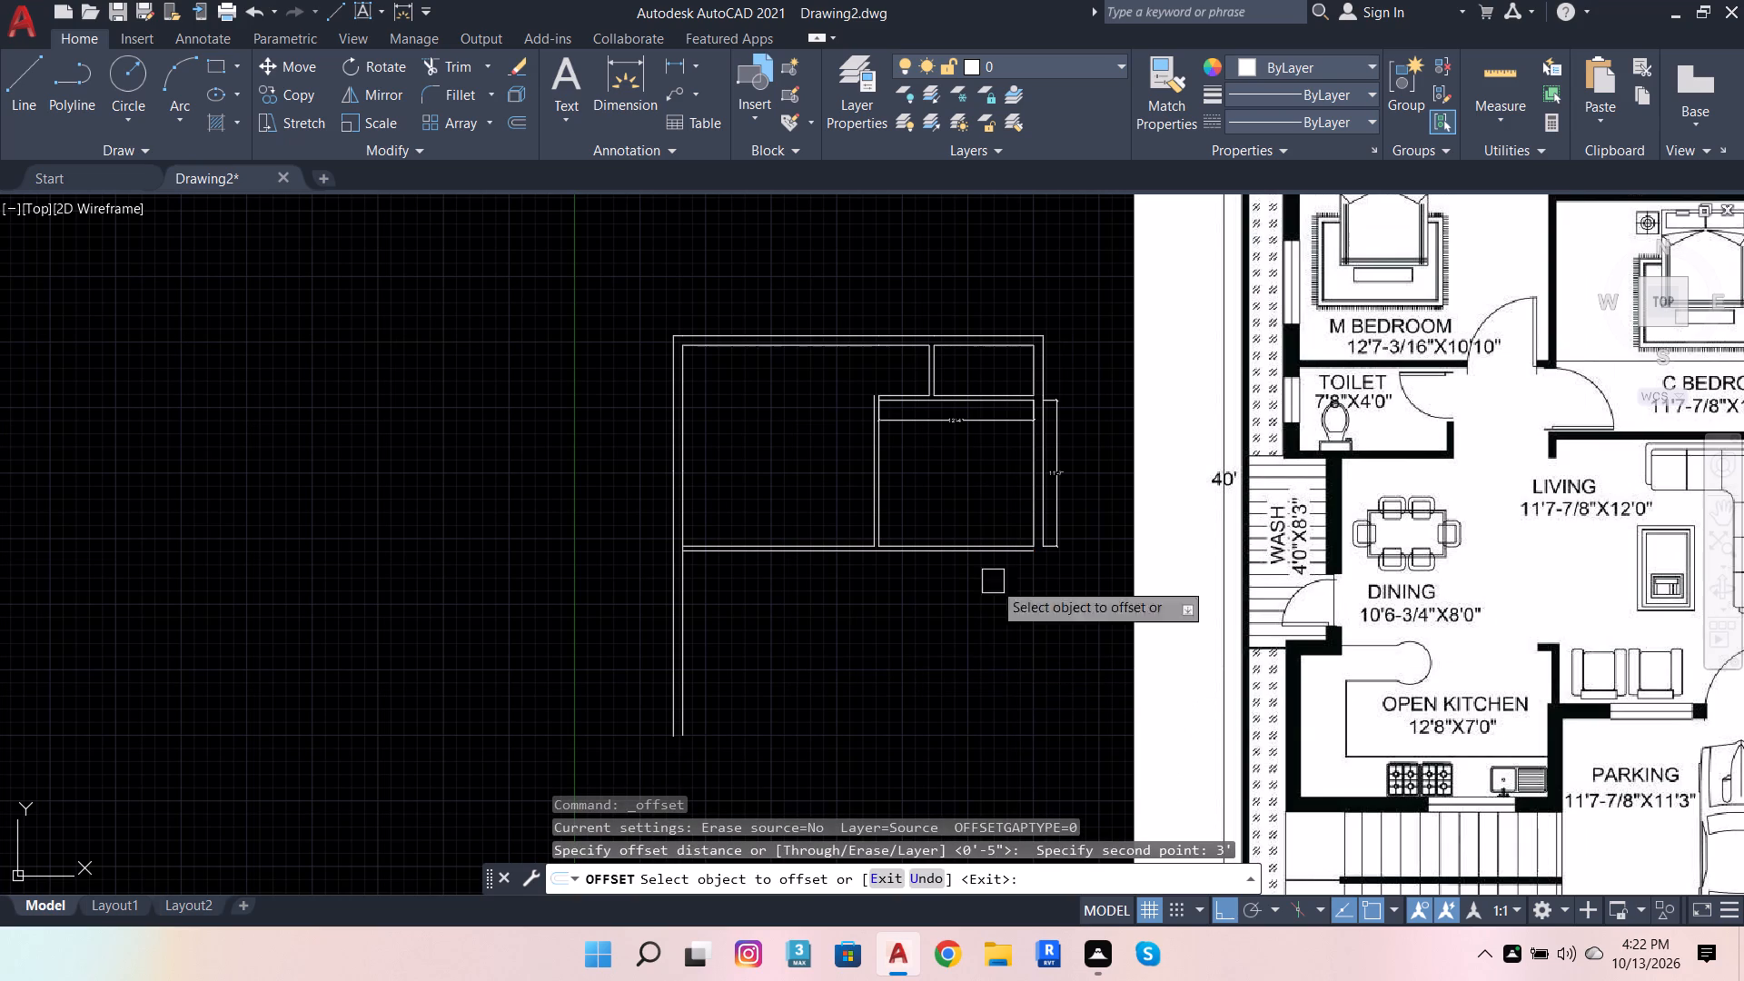
click(966, 564)
click(961, 560)
click(934, 620)
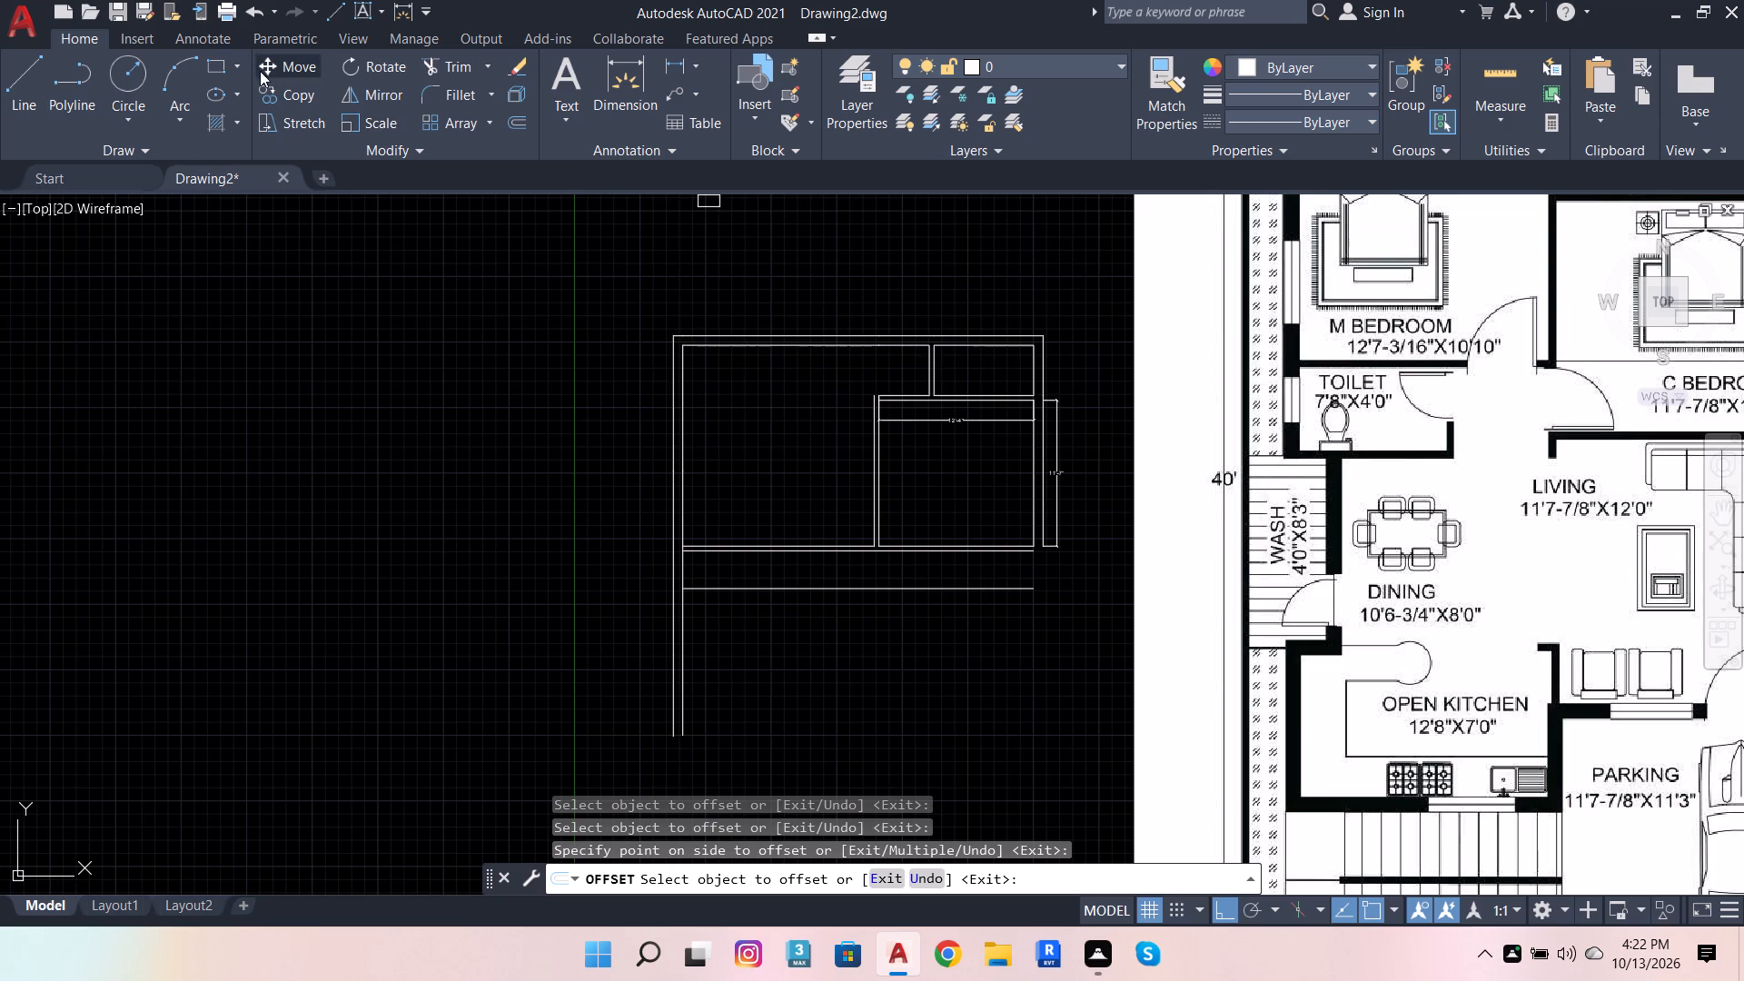
Extend the C Bedroom side outer wall's inner face down to the 3' offset line and trim its piece across the lower wall.
click(459, 57)
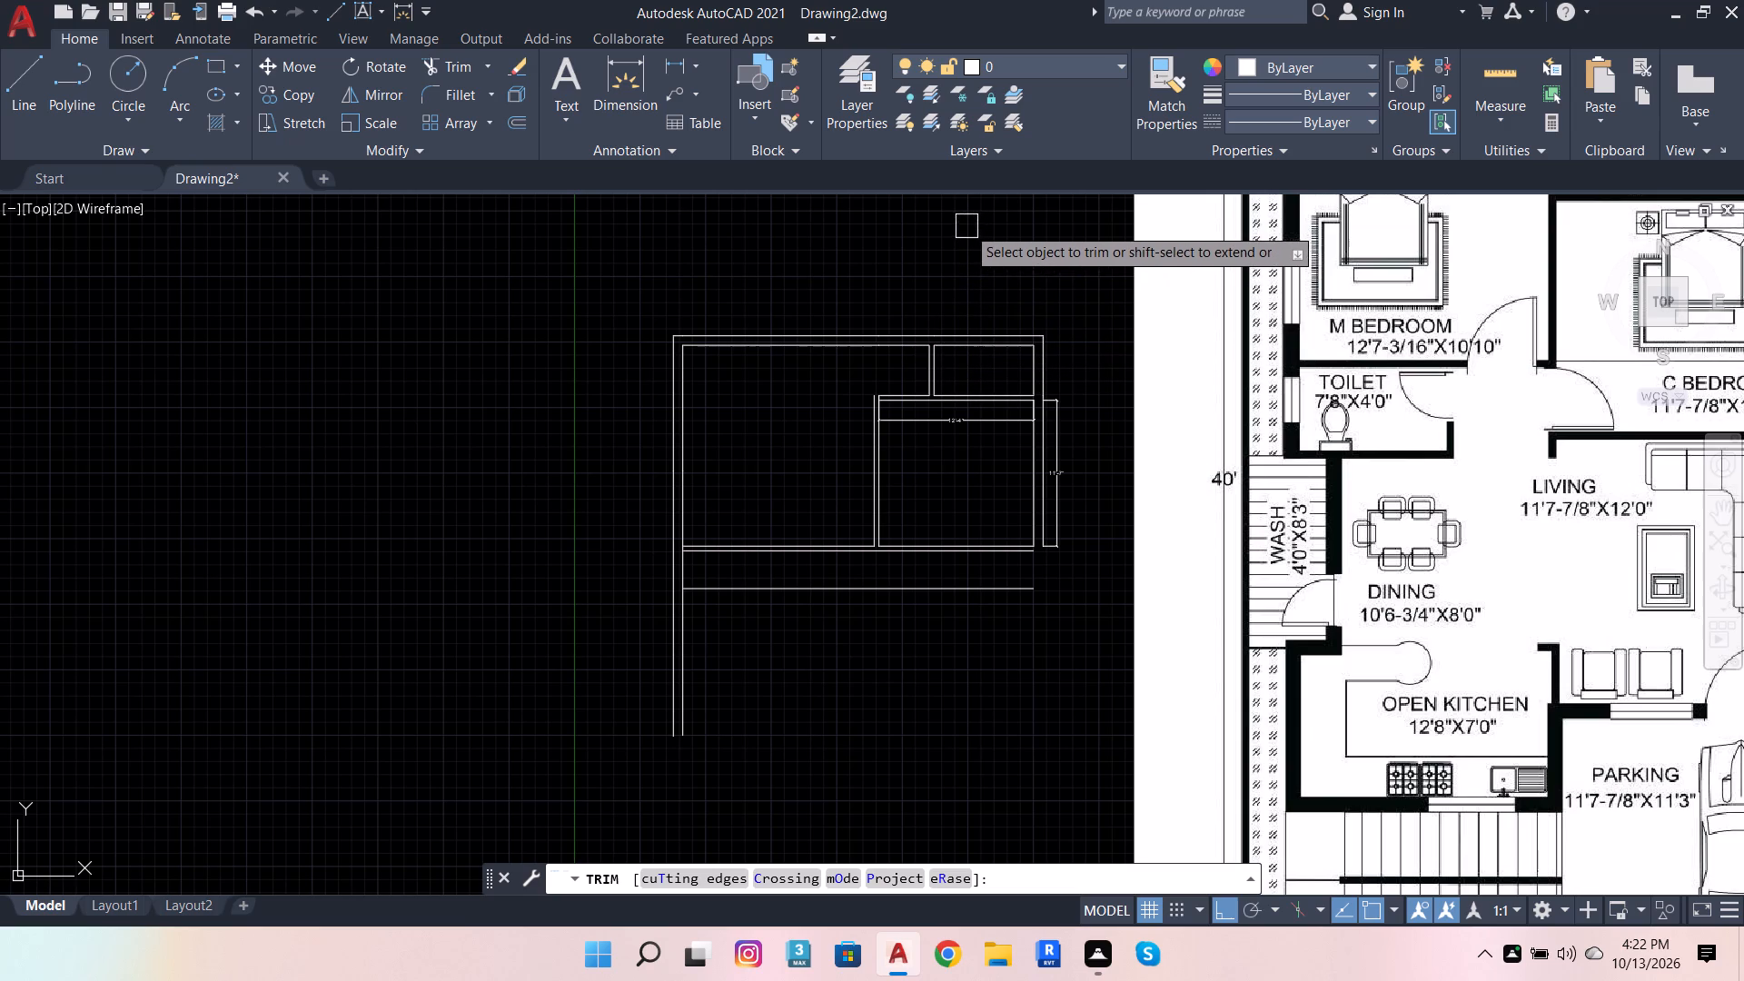
scroll(1046, 500, up, 1)
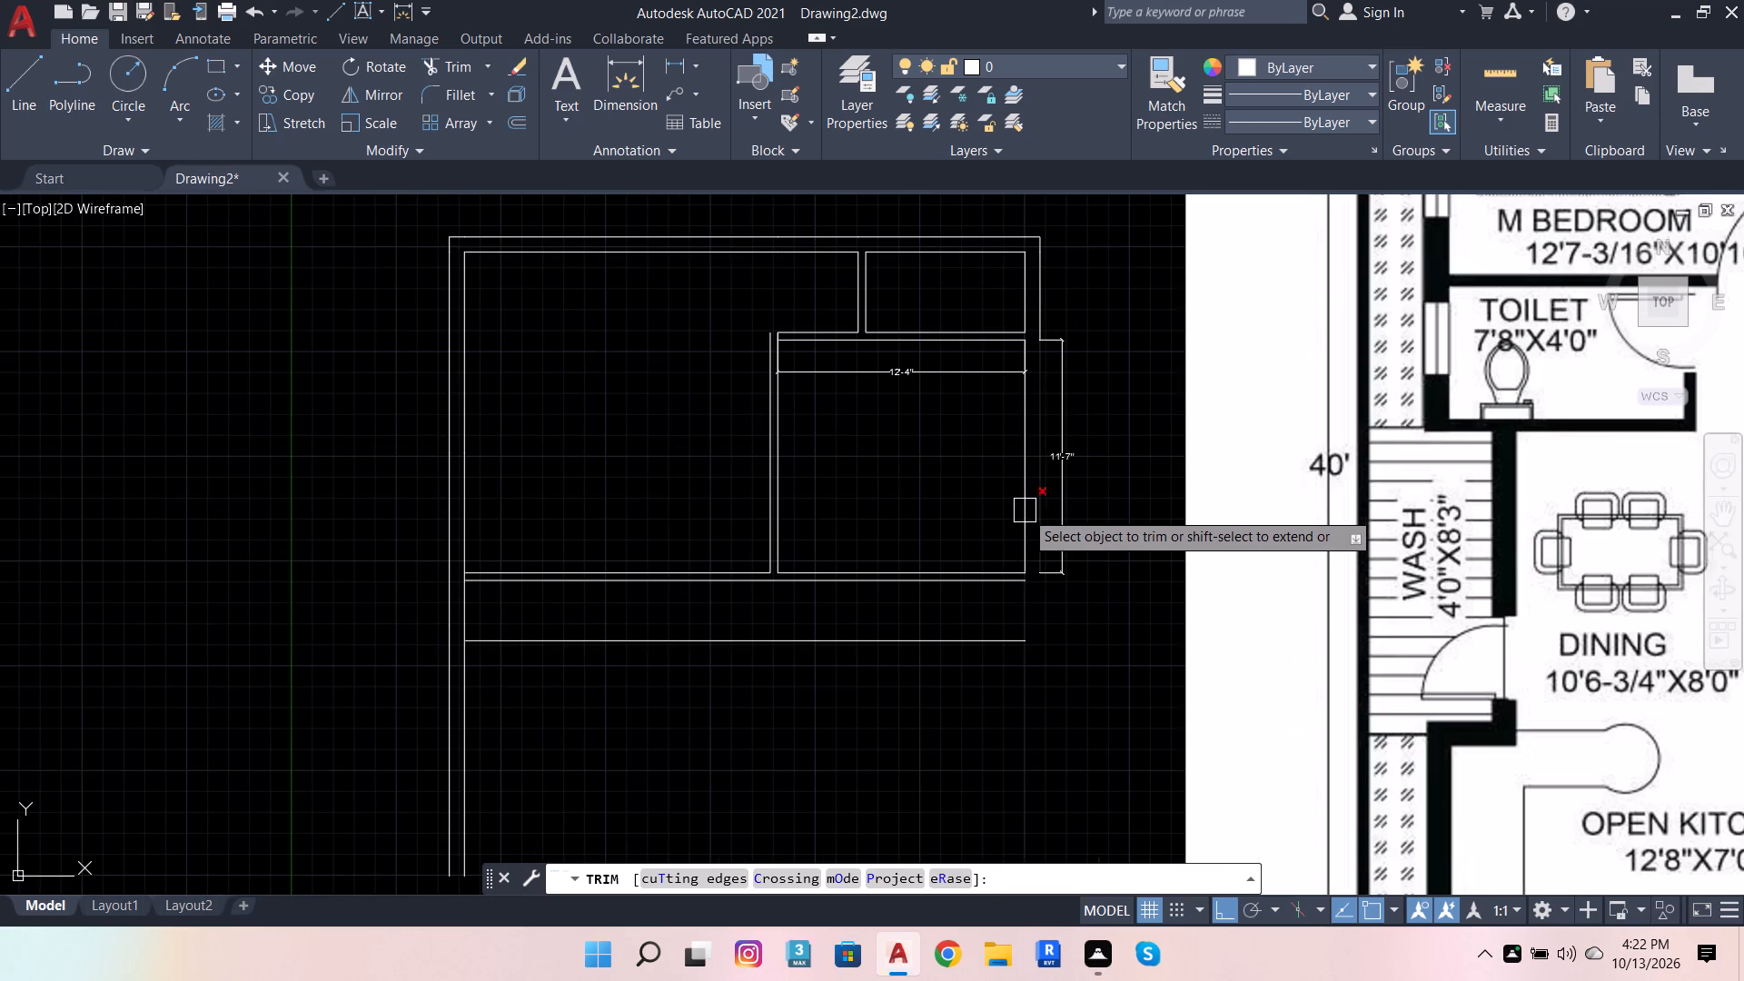
shift+click(1022, 514)
shift+click(1015, 536)
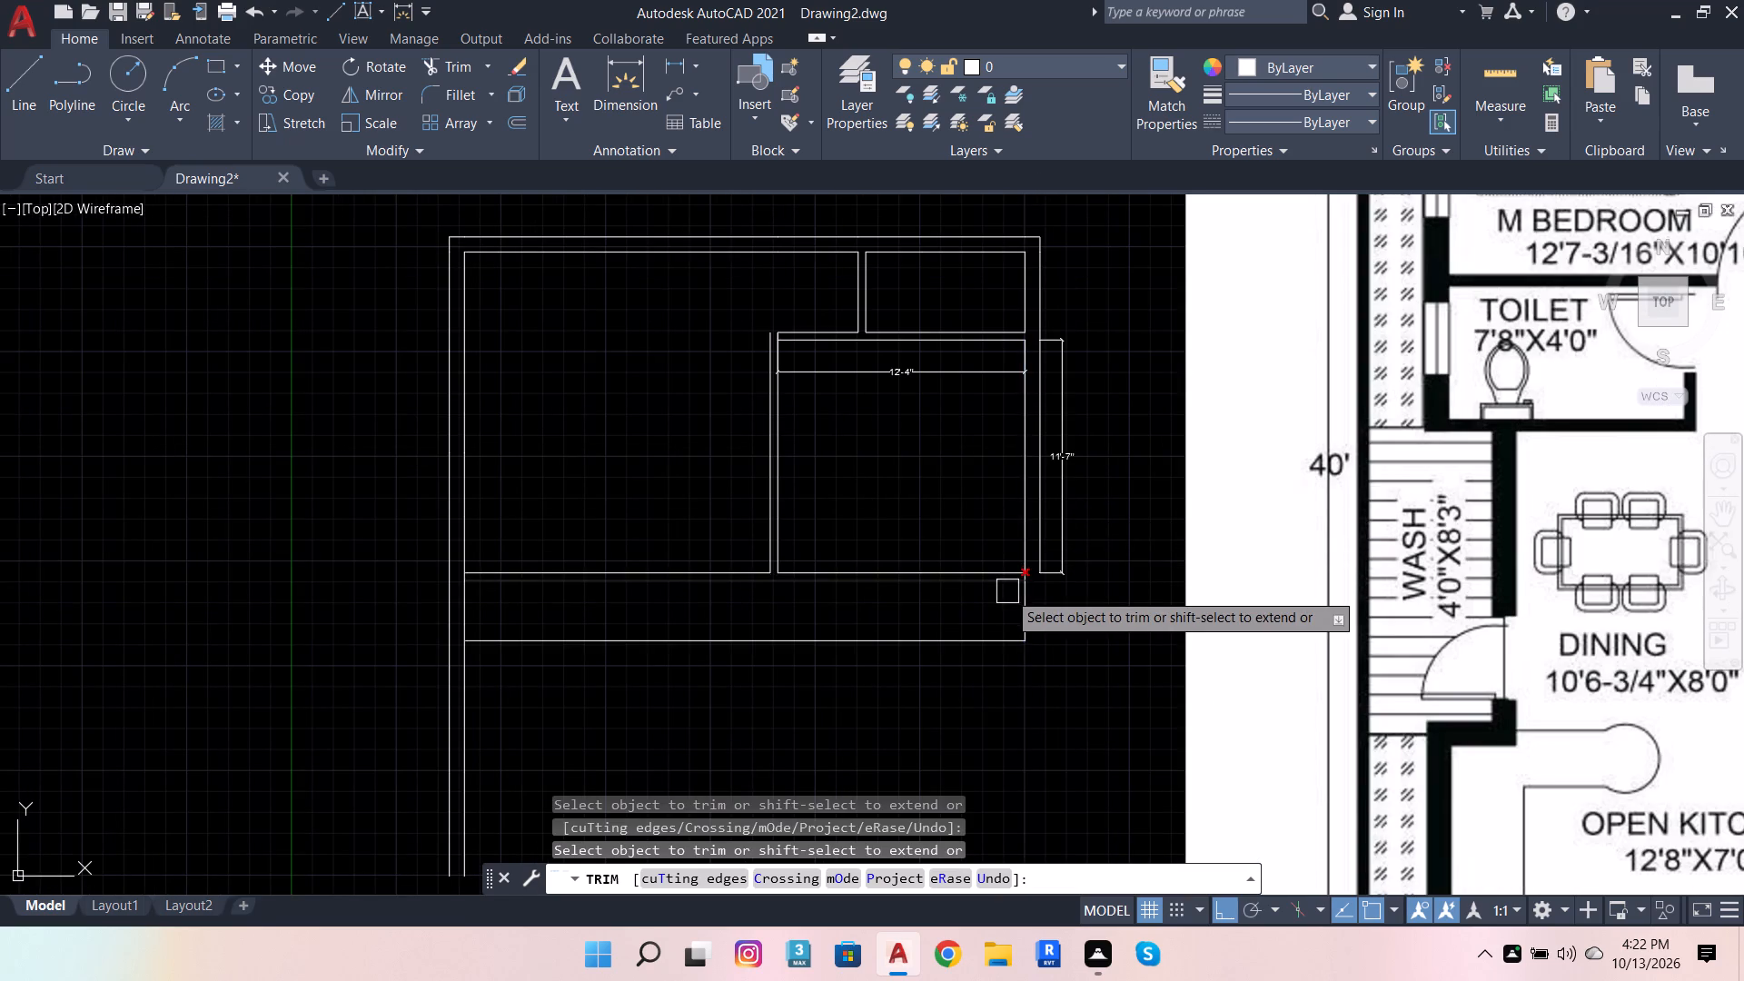
scroll(1007, 591, up, 5)
click(1167, 459)
scroll(1463, 517, down, 5)
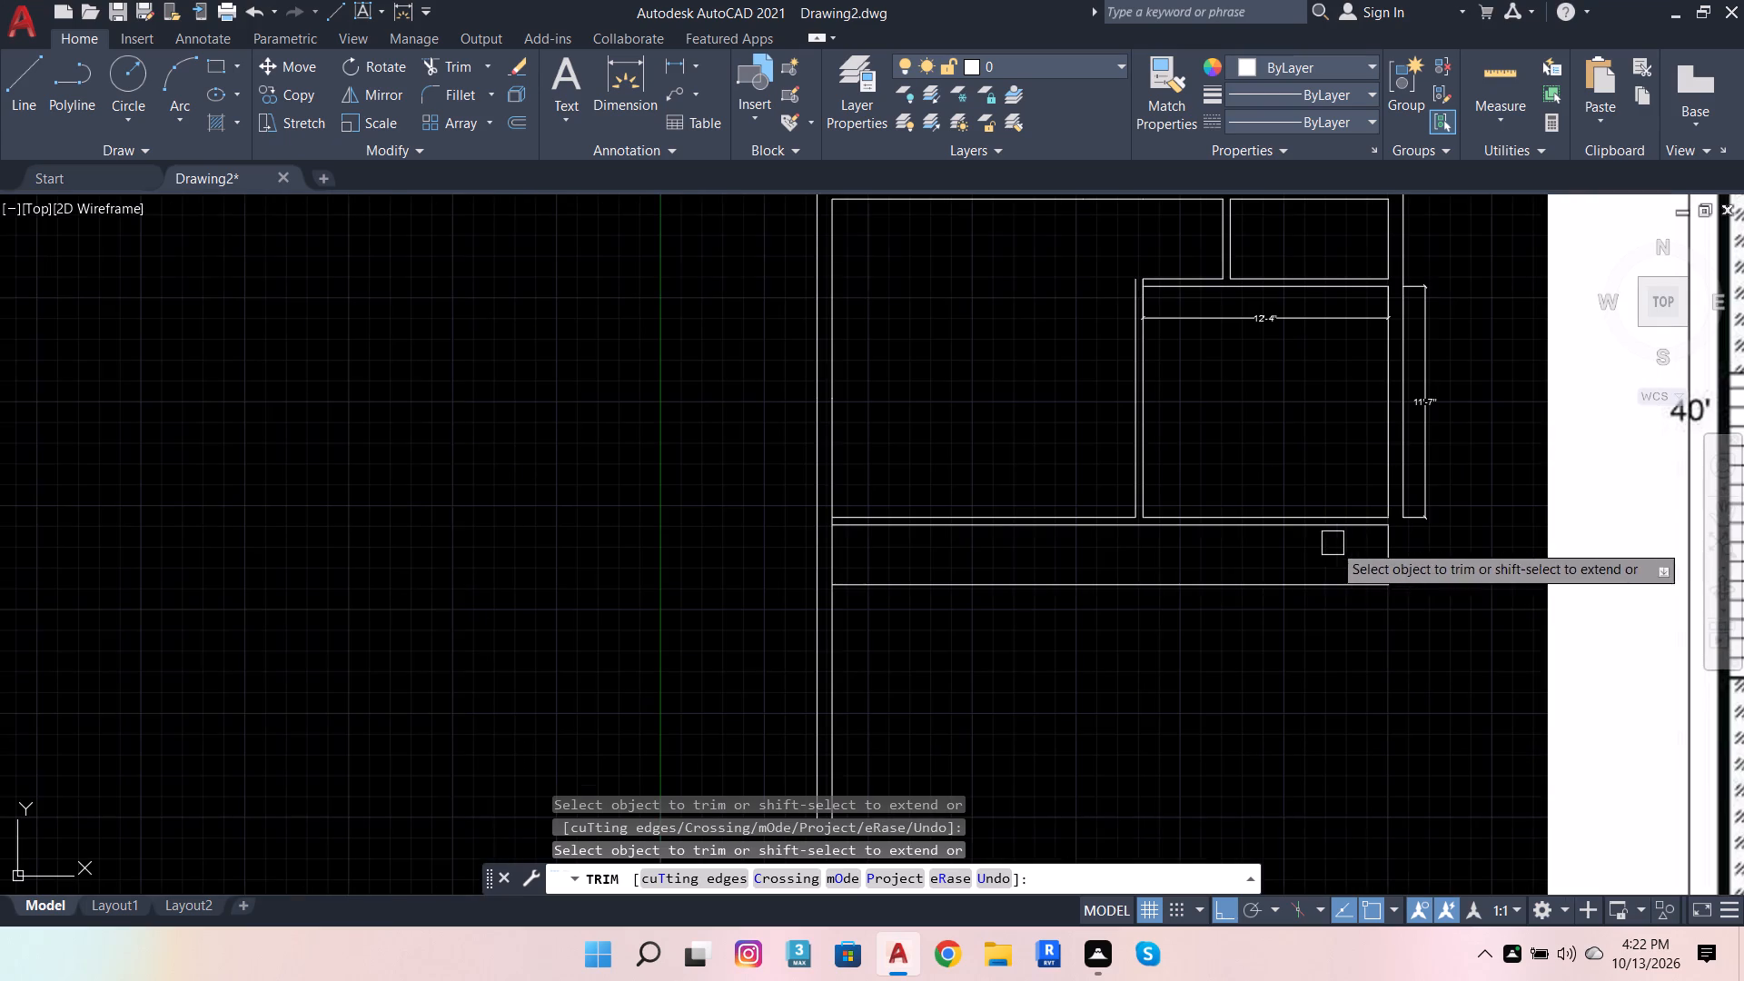
Extend the C Bedroom partition's outer line to the 3' line, then trim that line's M Bedroom side and the piece crossing the wall.
shift+click(1133, 468)
shift+click(1133, 484)
scroll(1149, 533, up, 2)
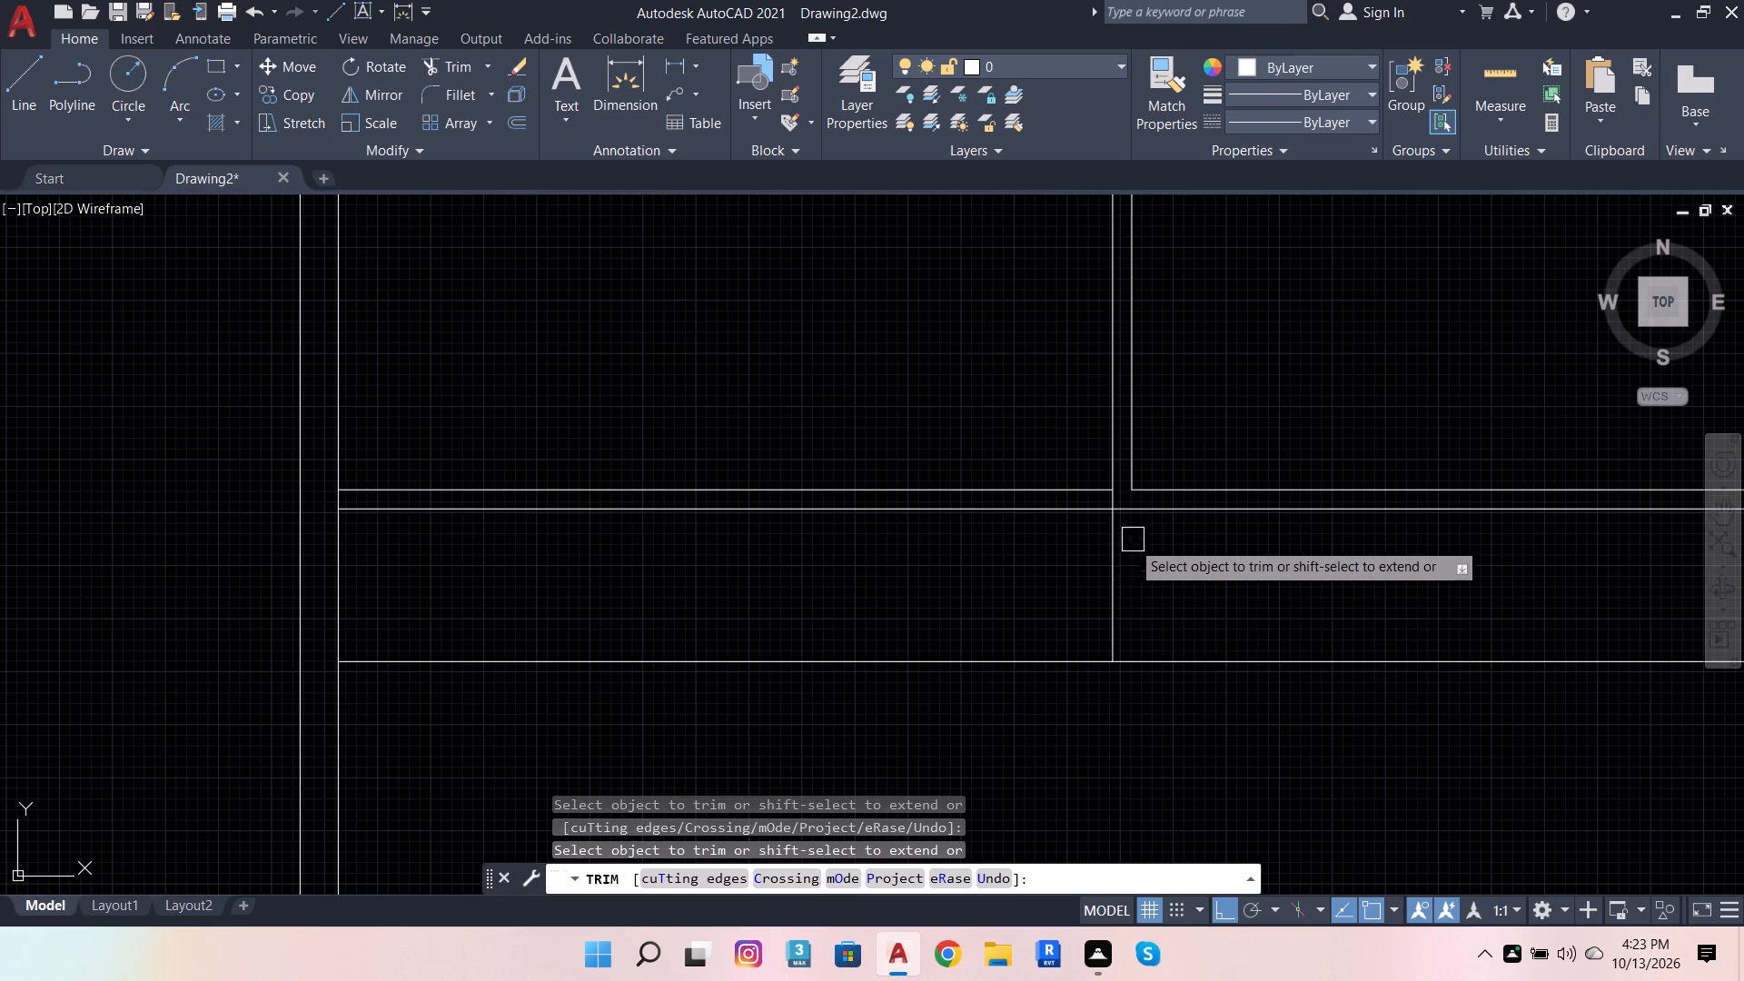
click(1047, 657)
scroll(1126, 510, up, 2)
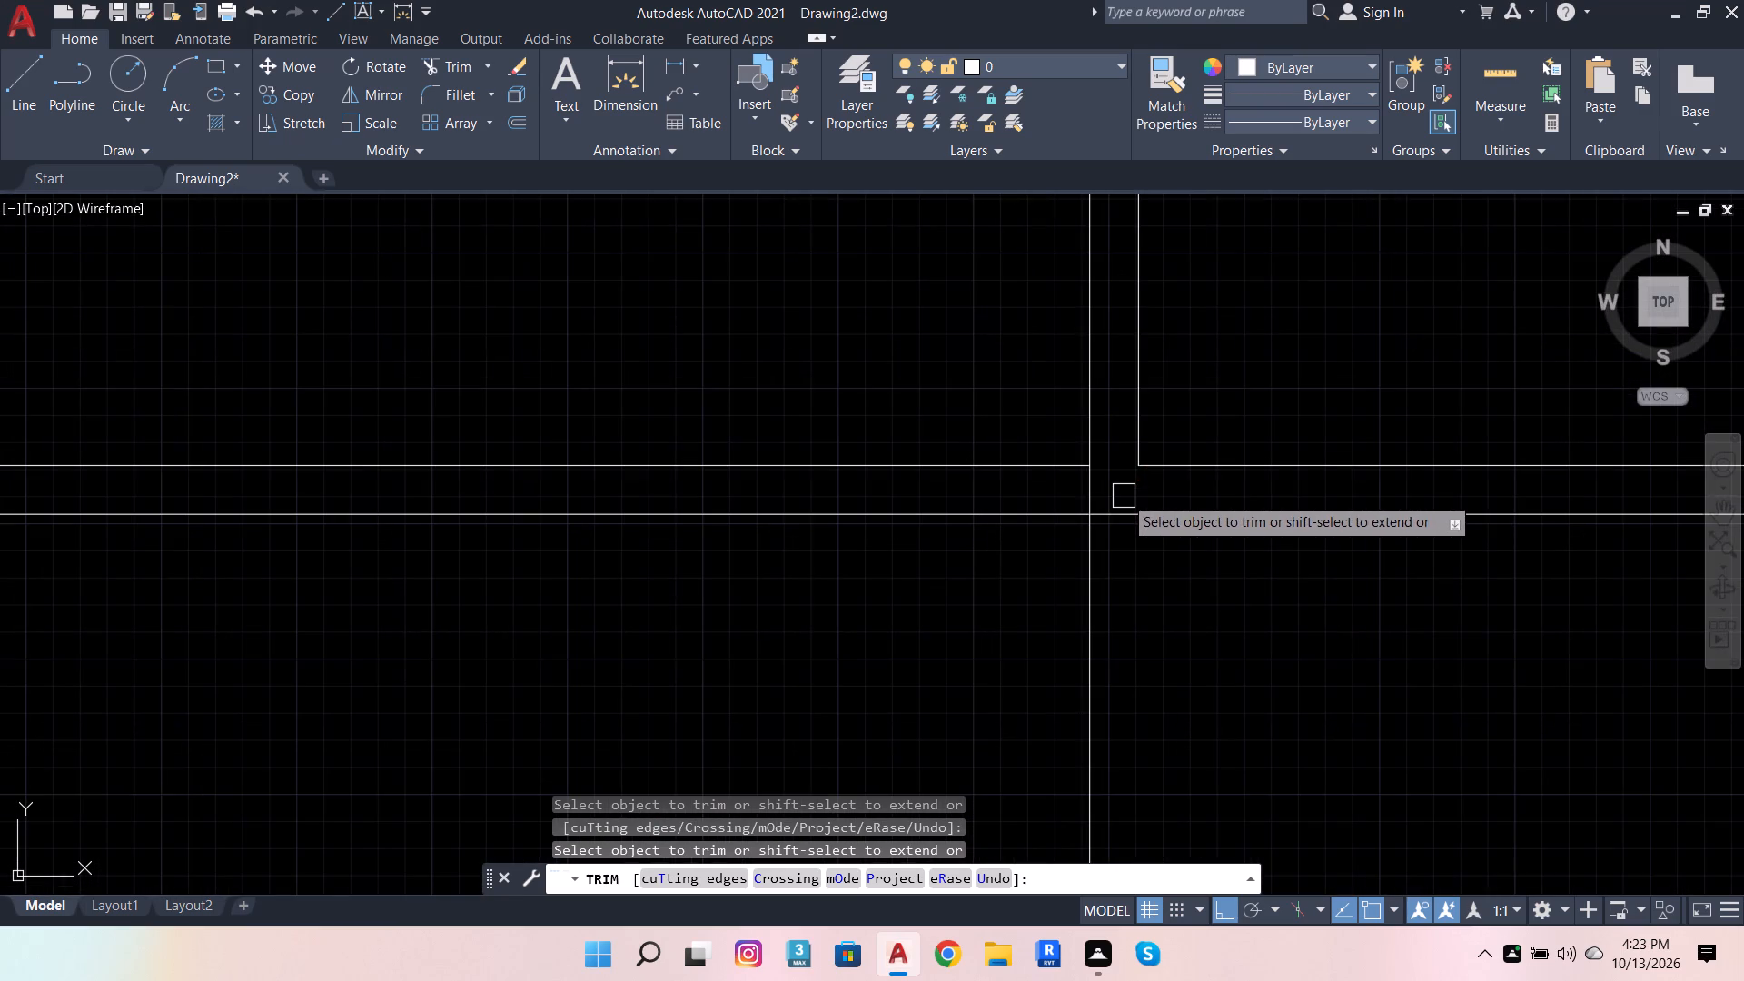
click(1101, 496)
scroll(1156, 455, down, 4)
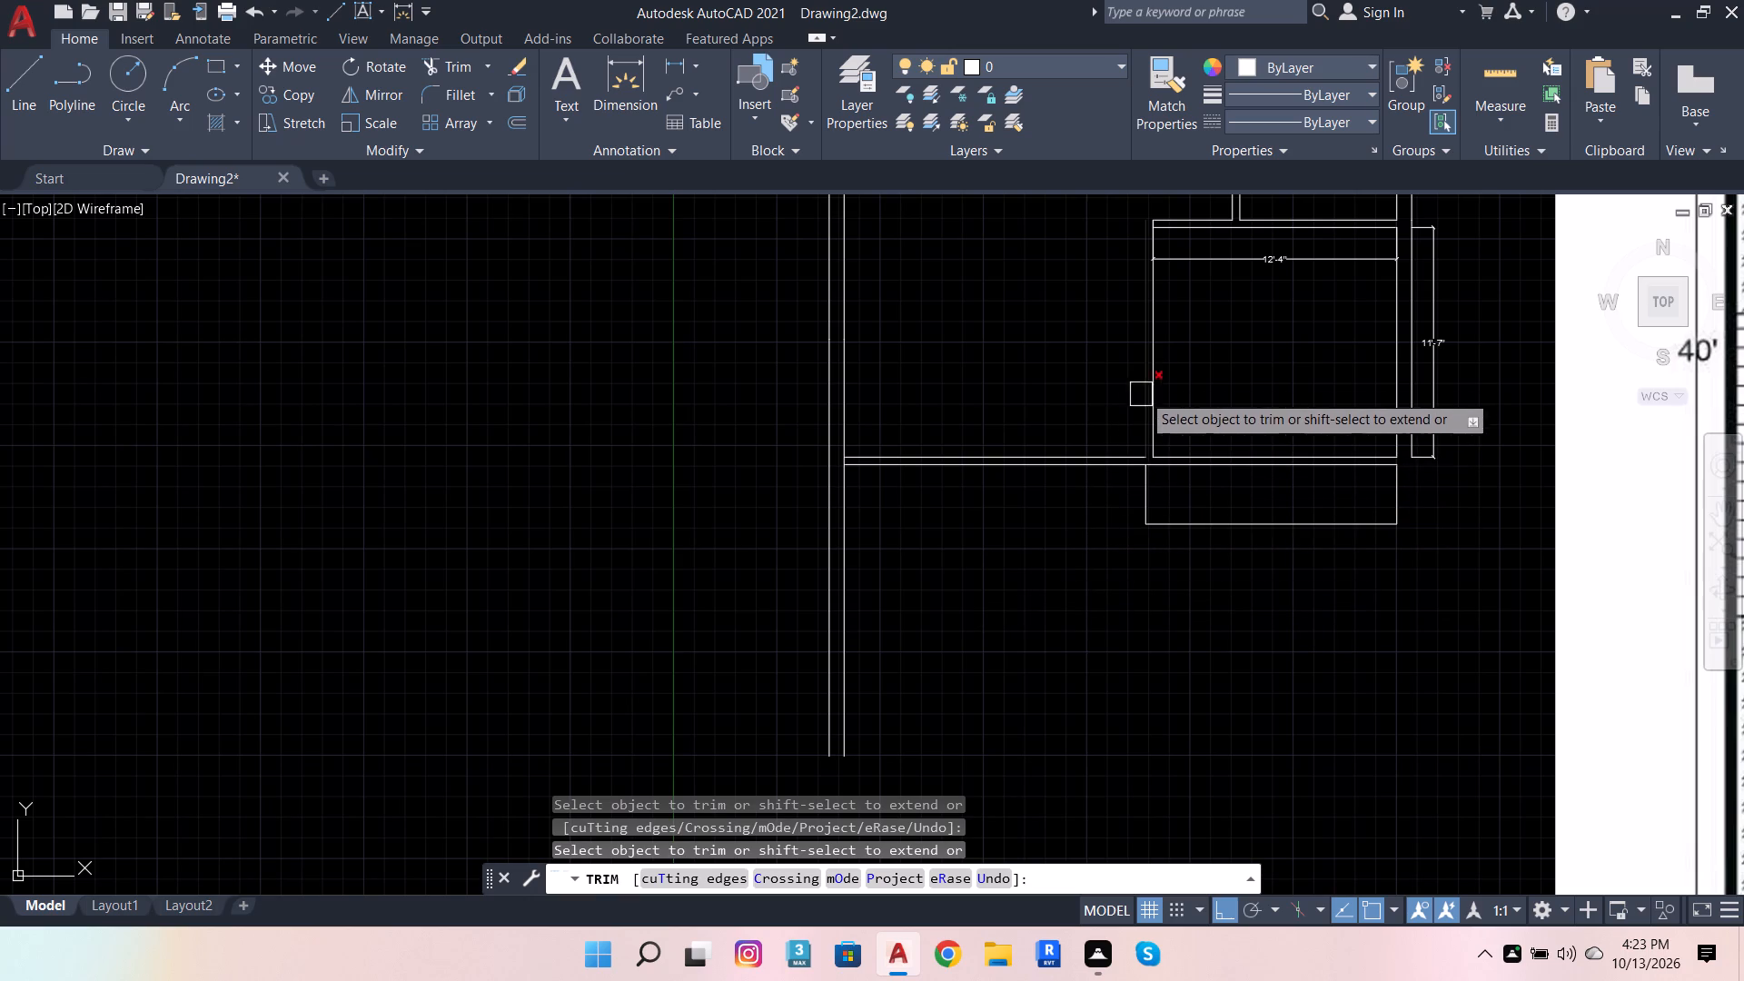
key(Escape)
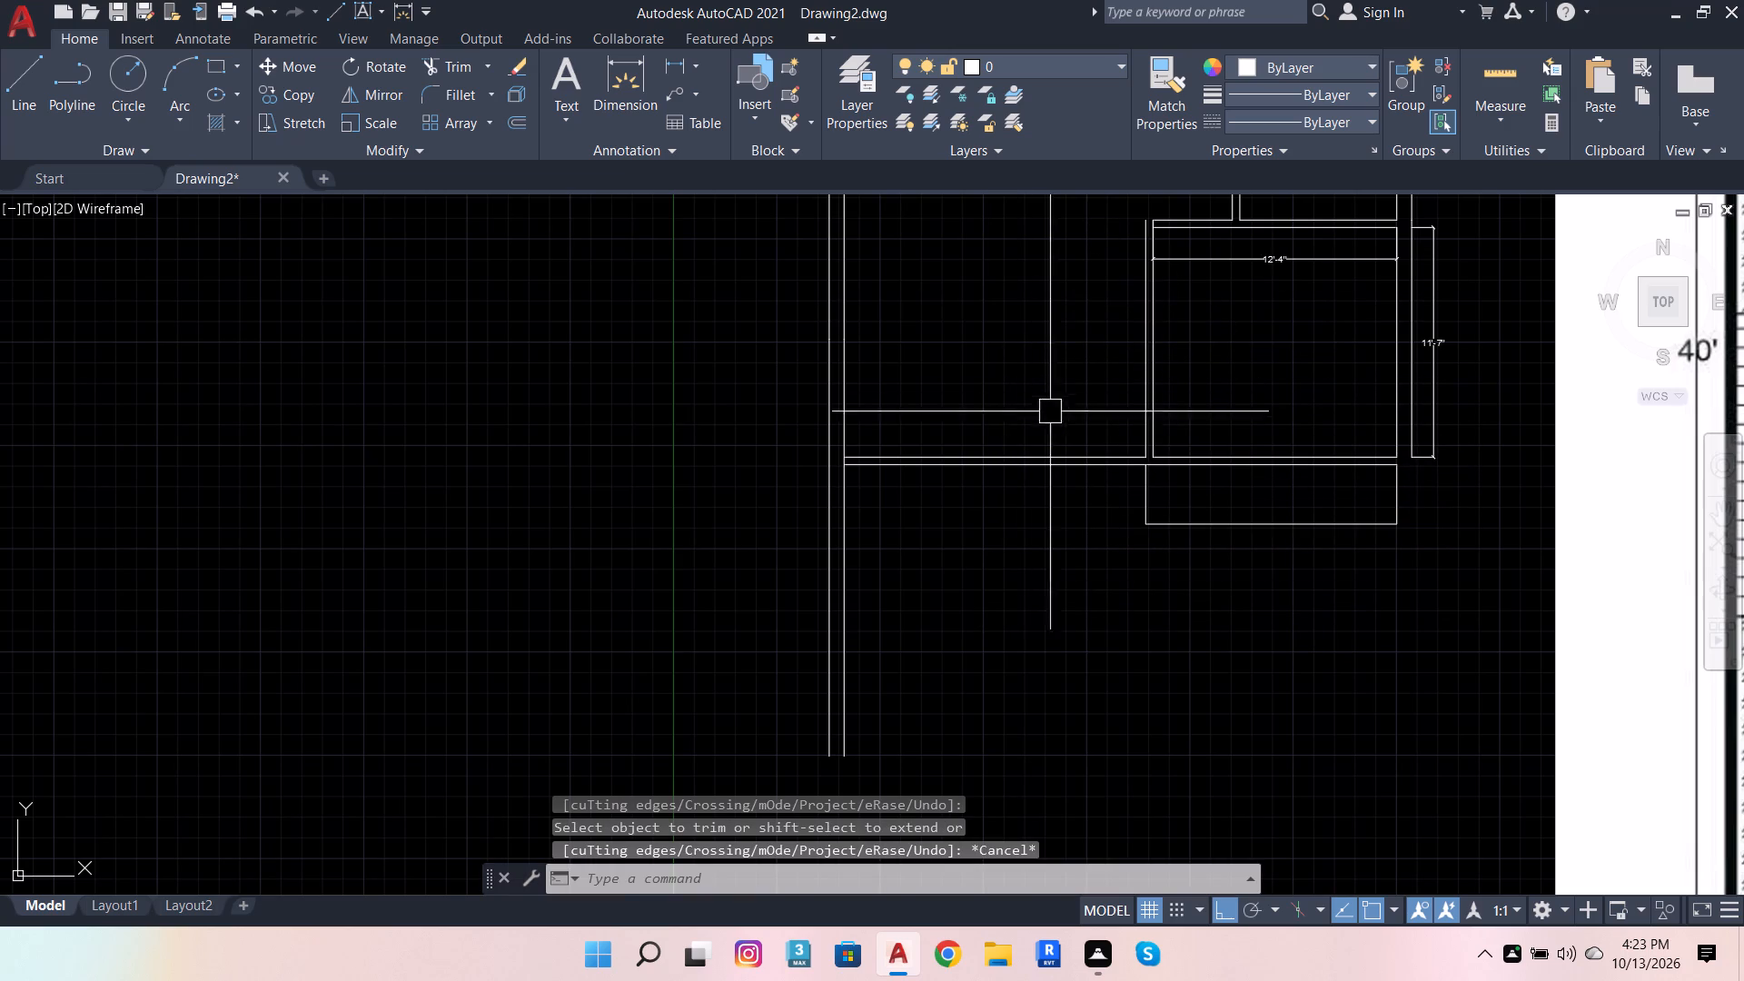
Offset the lower wall's outer line 4' downward for the toilet beneath the M Bedroom.
click(1047, 472)
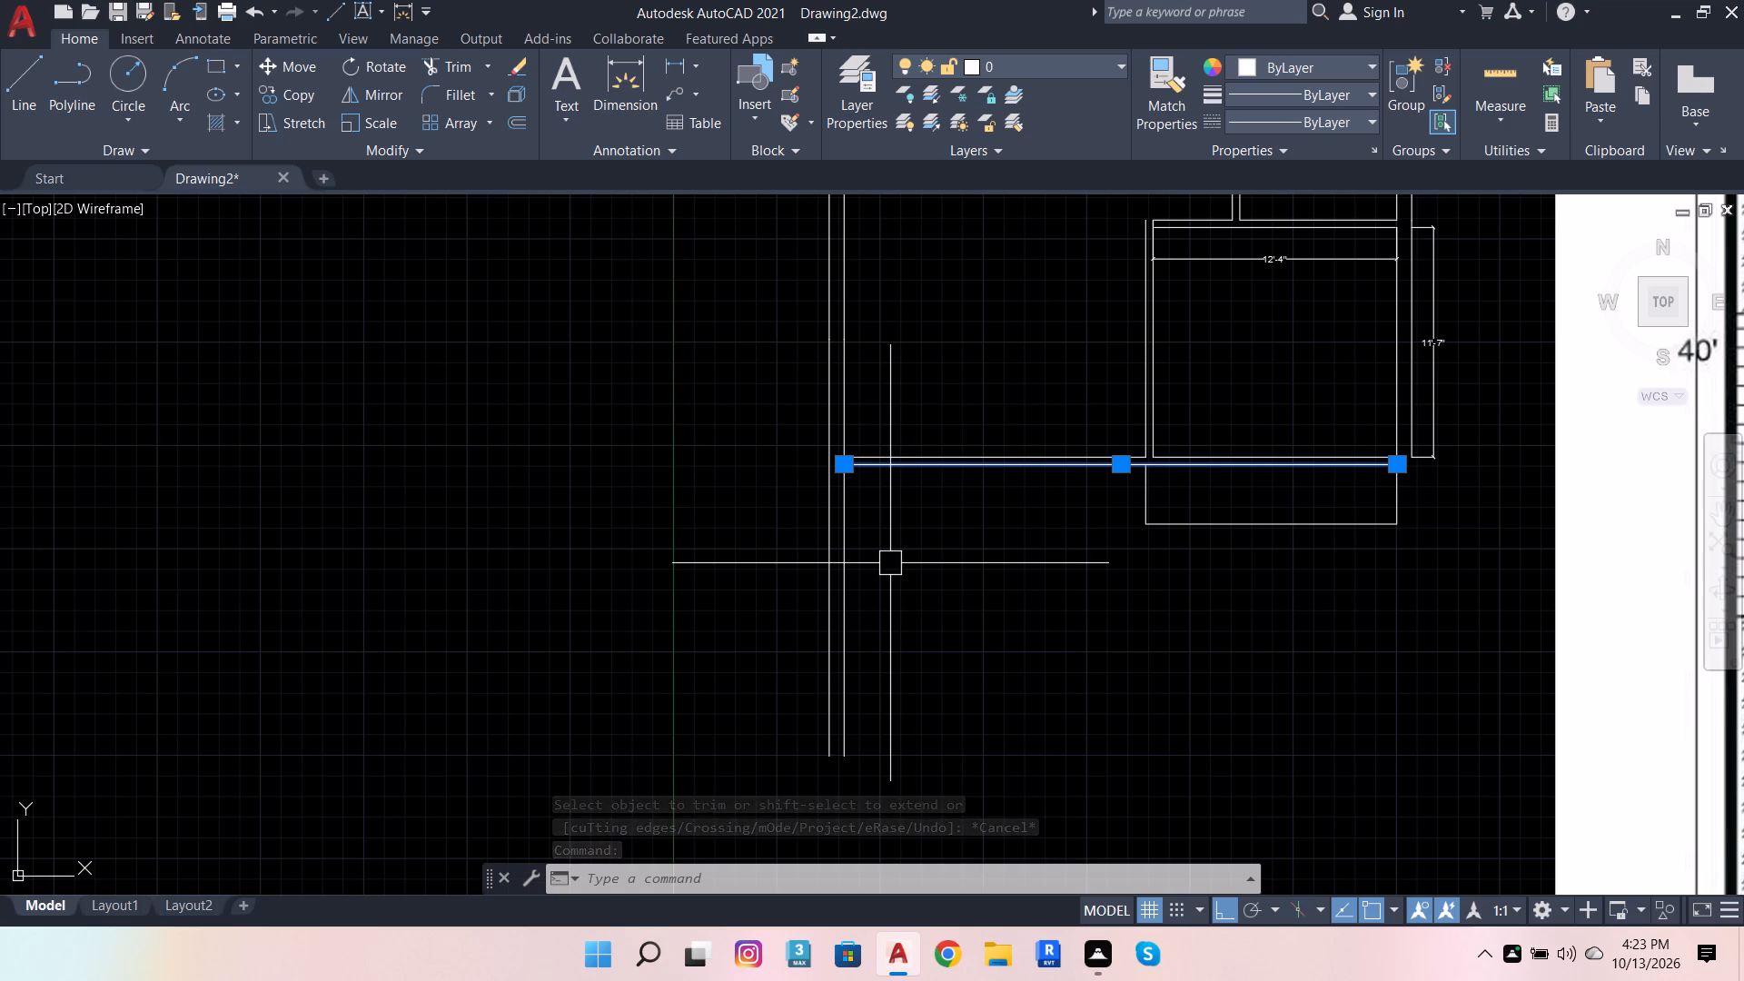
click(507, 109)
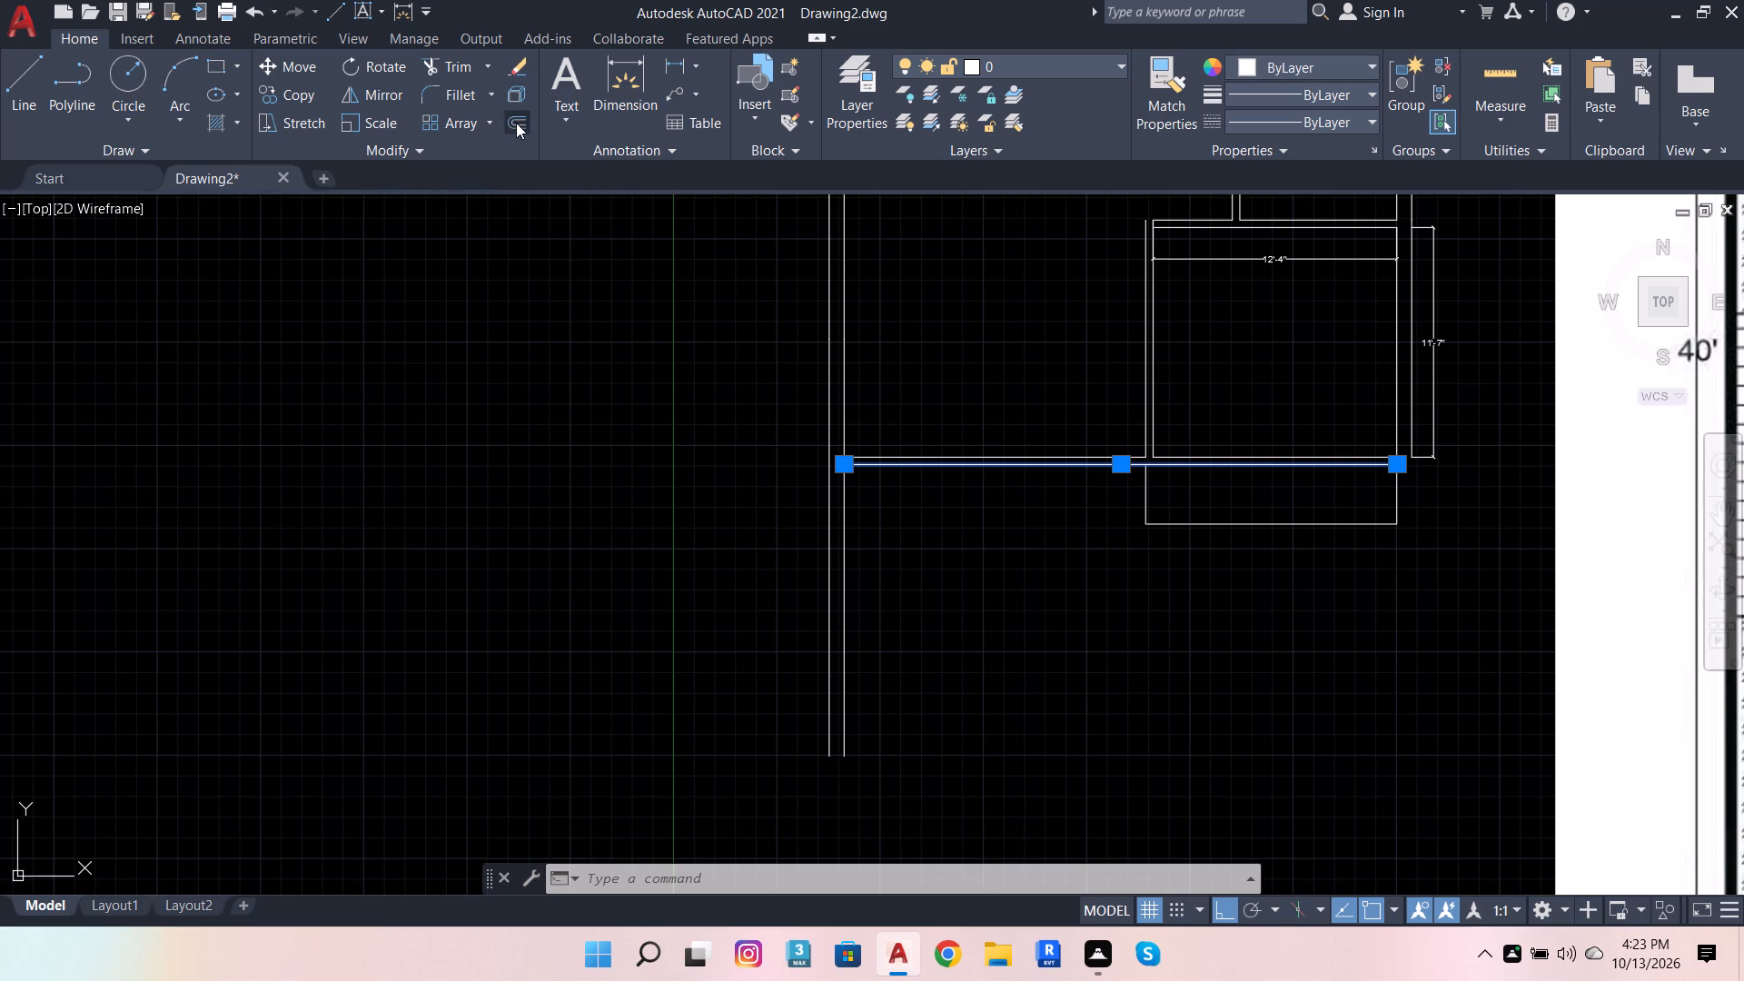
click(516, 123)
click(841, 468)
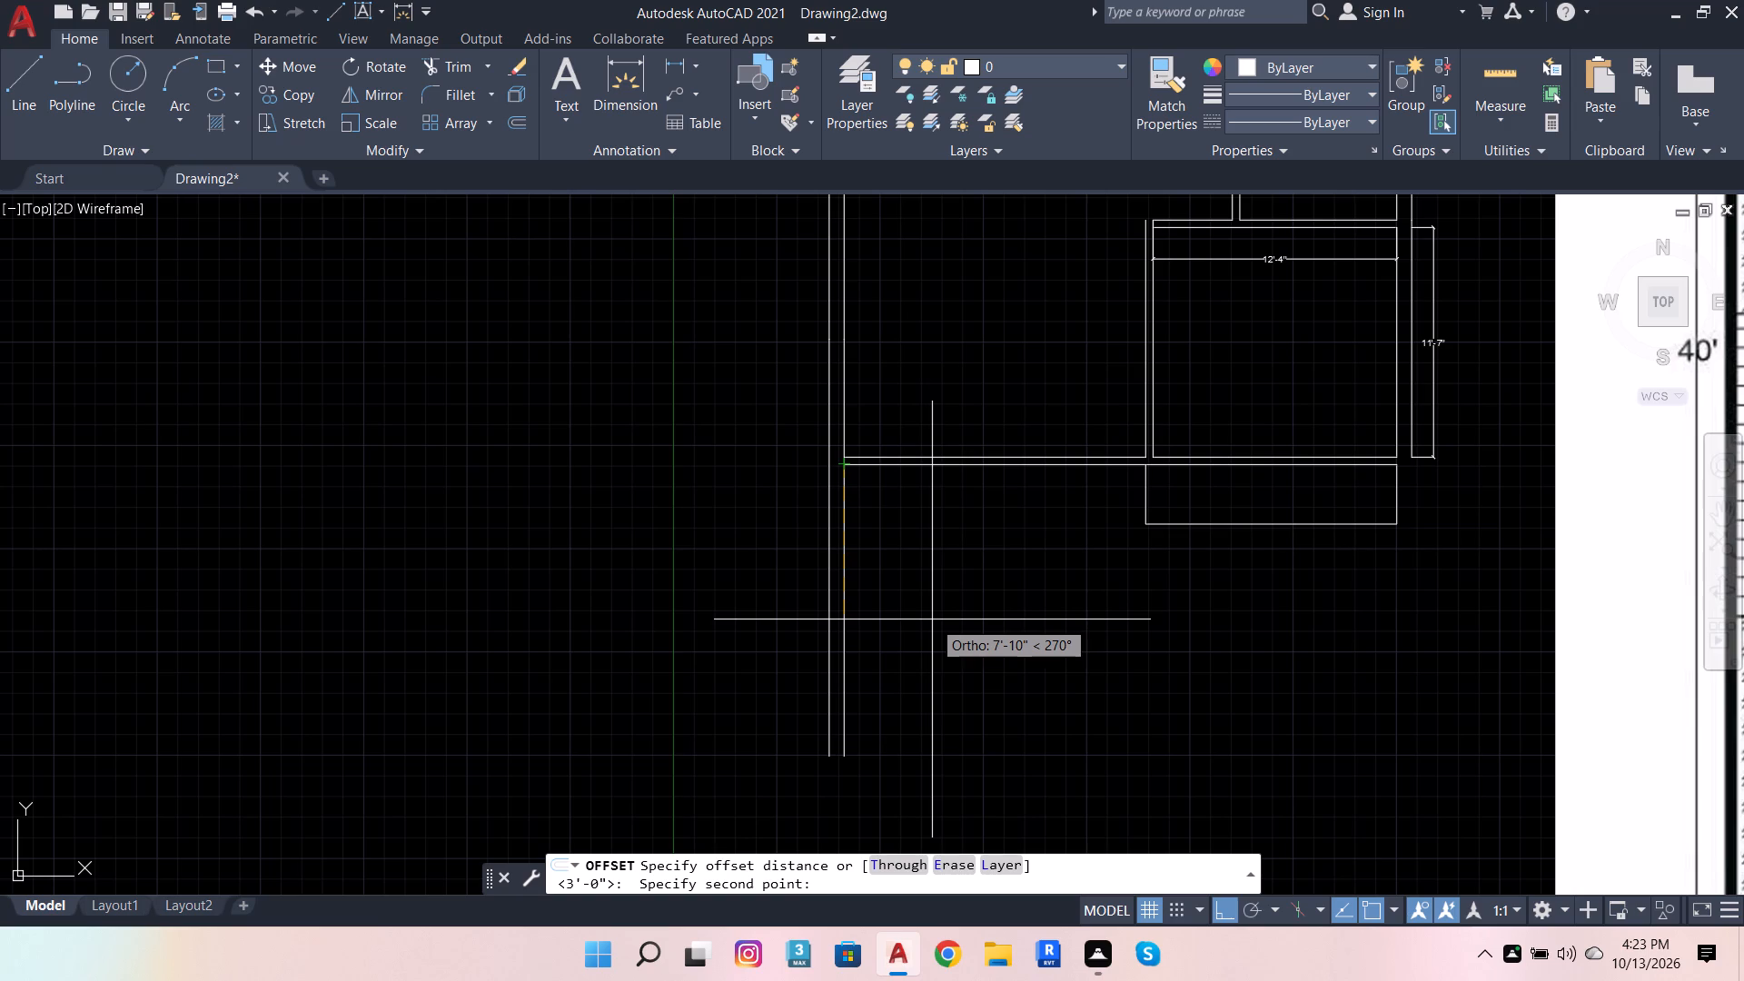
scroll(850, 618, down, 2)
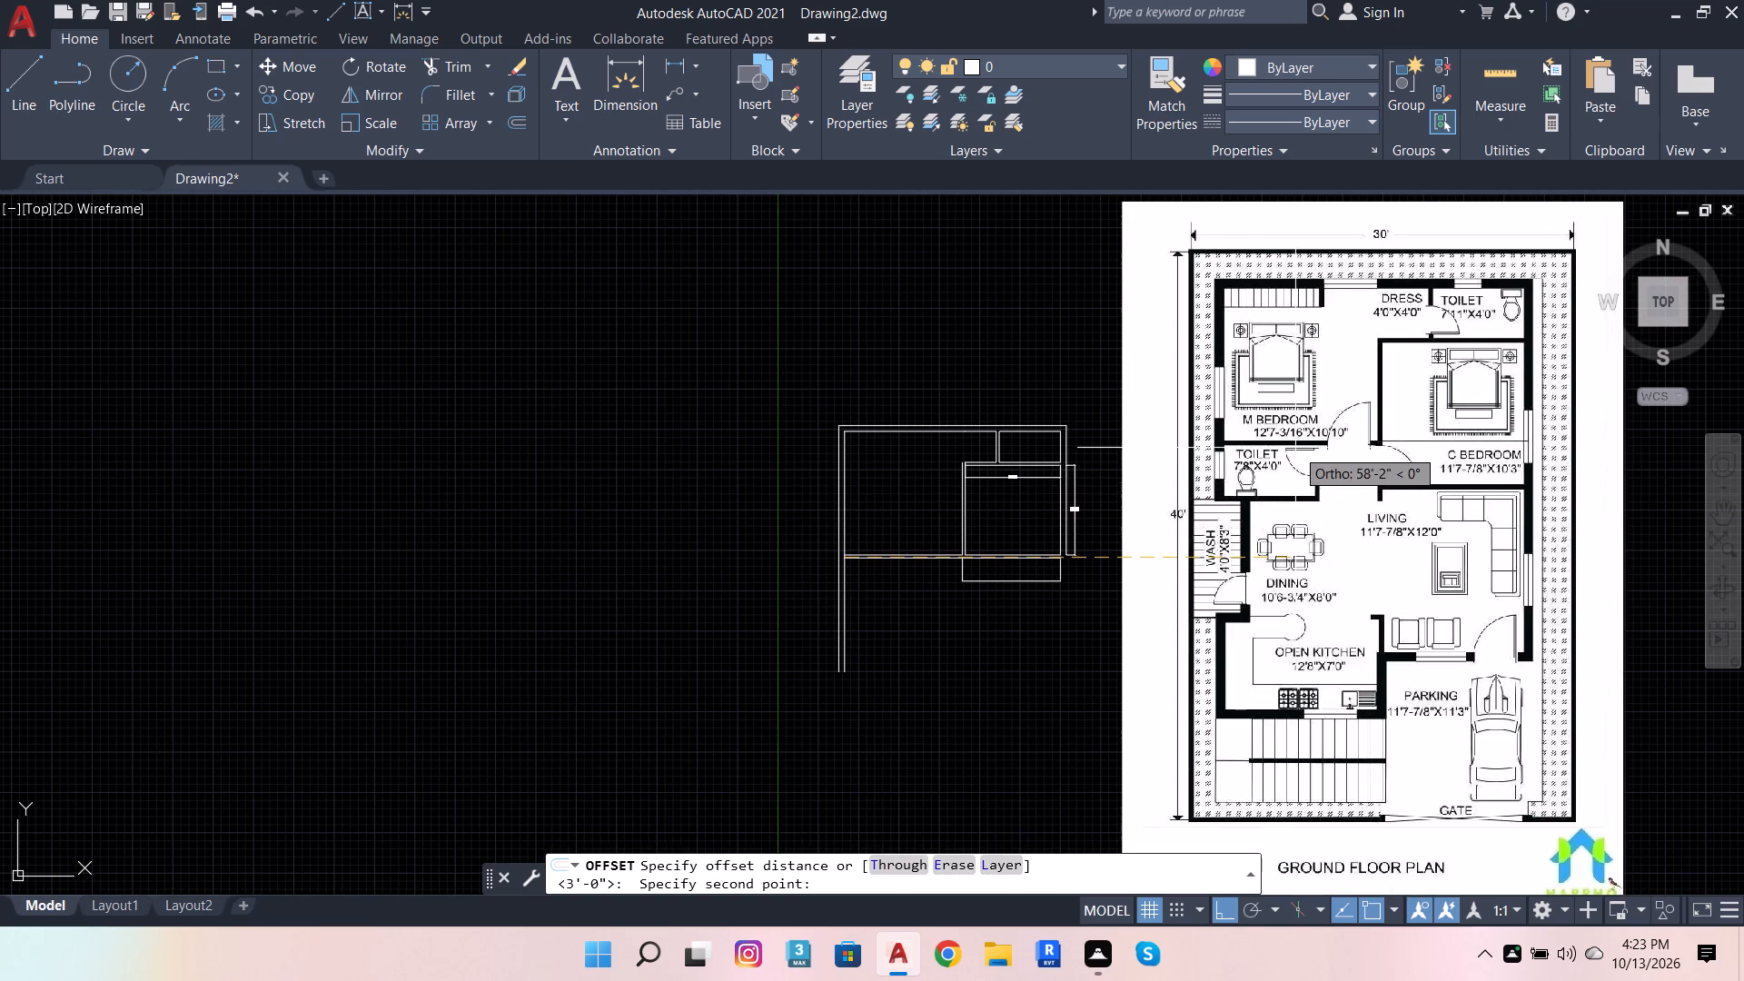
scroll(1288, 472, up, 1)
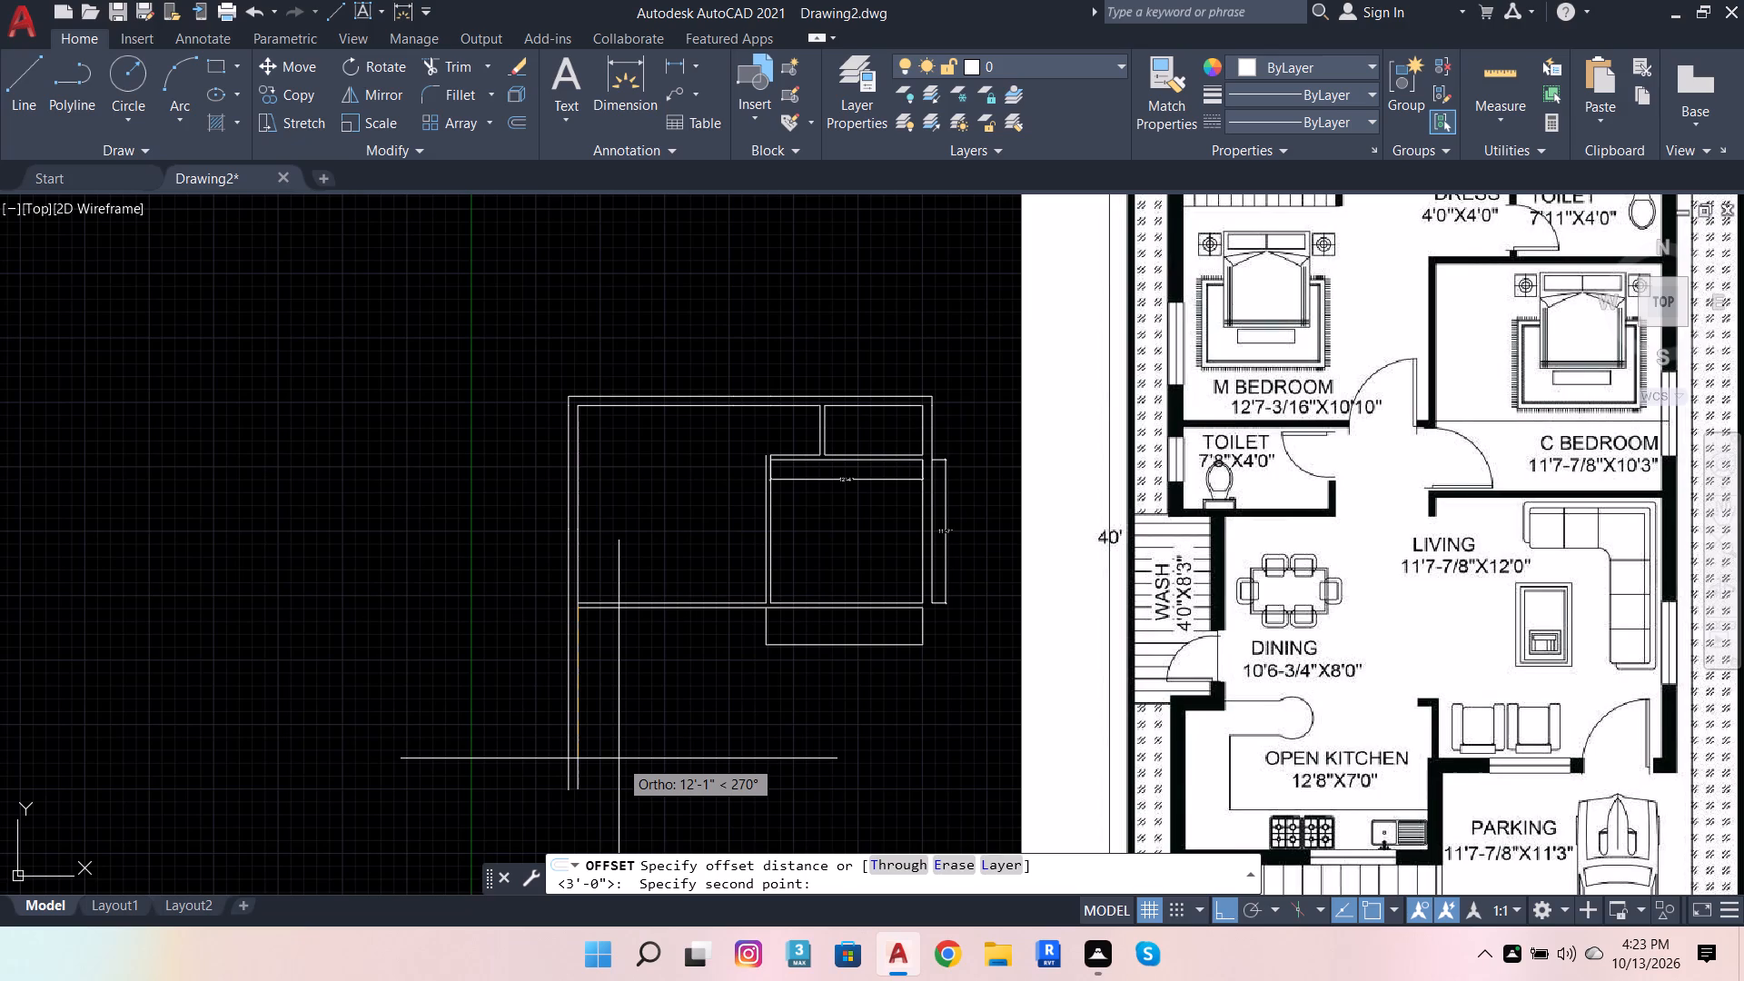
text(4')
key(Return)
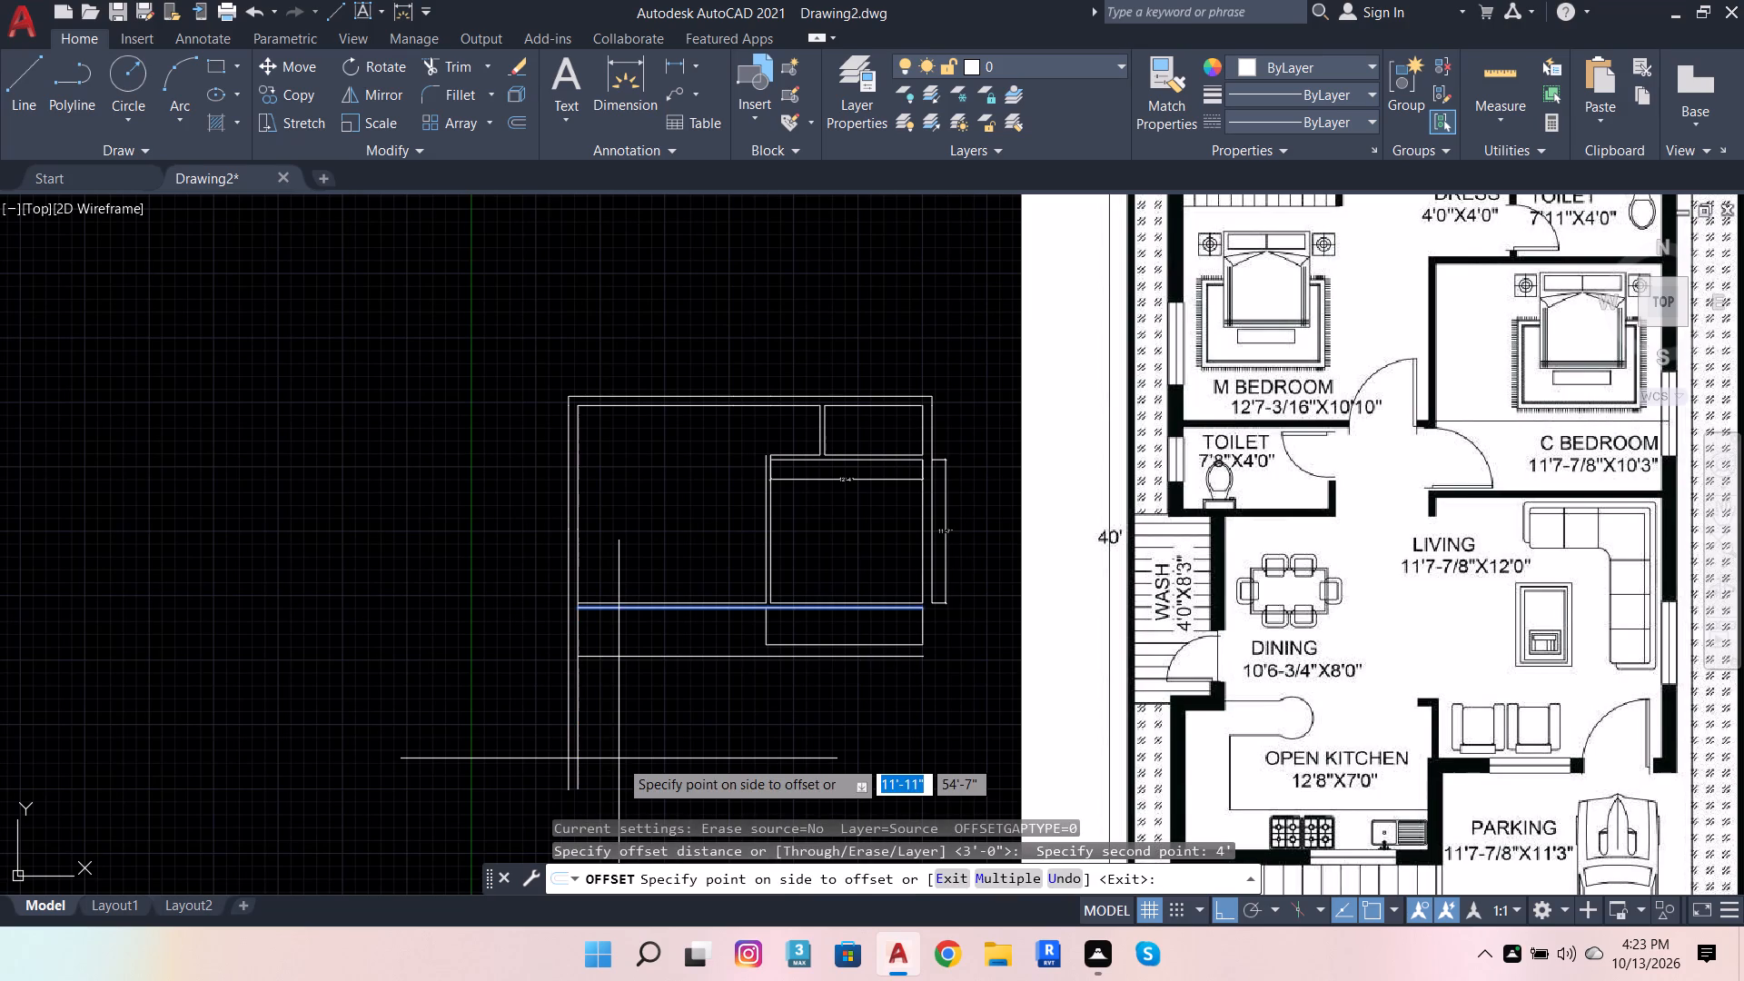
click(619, 758)
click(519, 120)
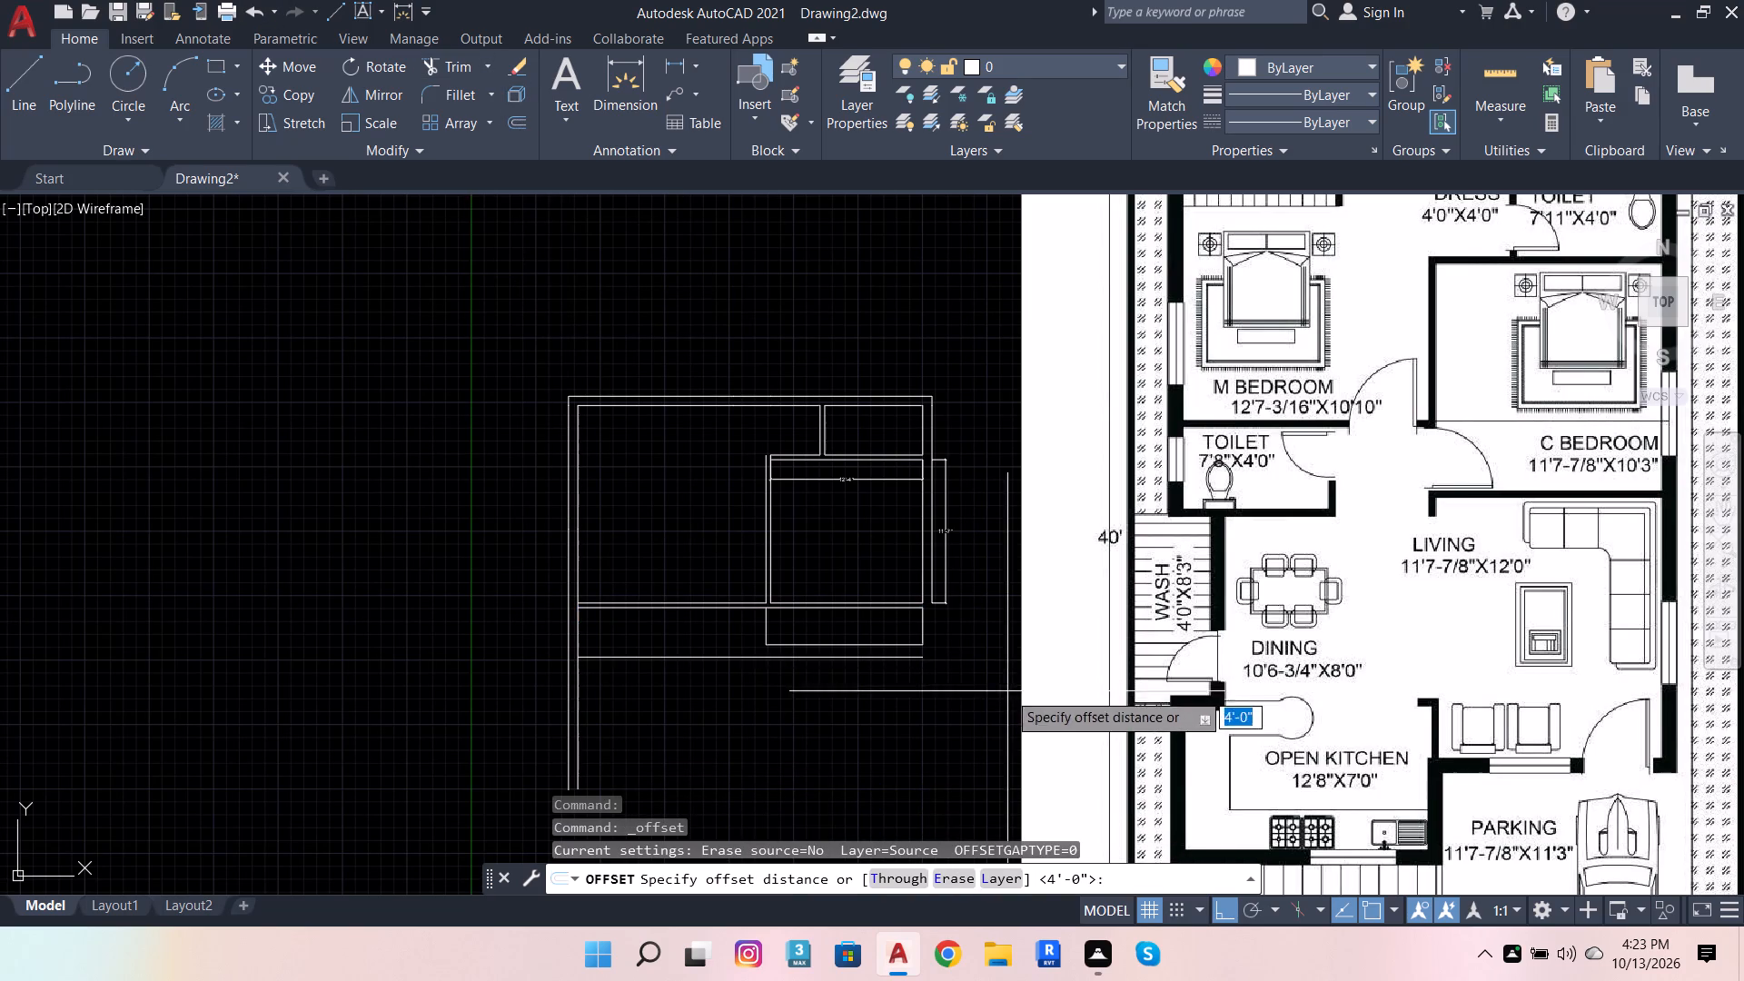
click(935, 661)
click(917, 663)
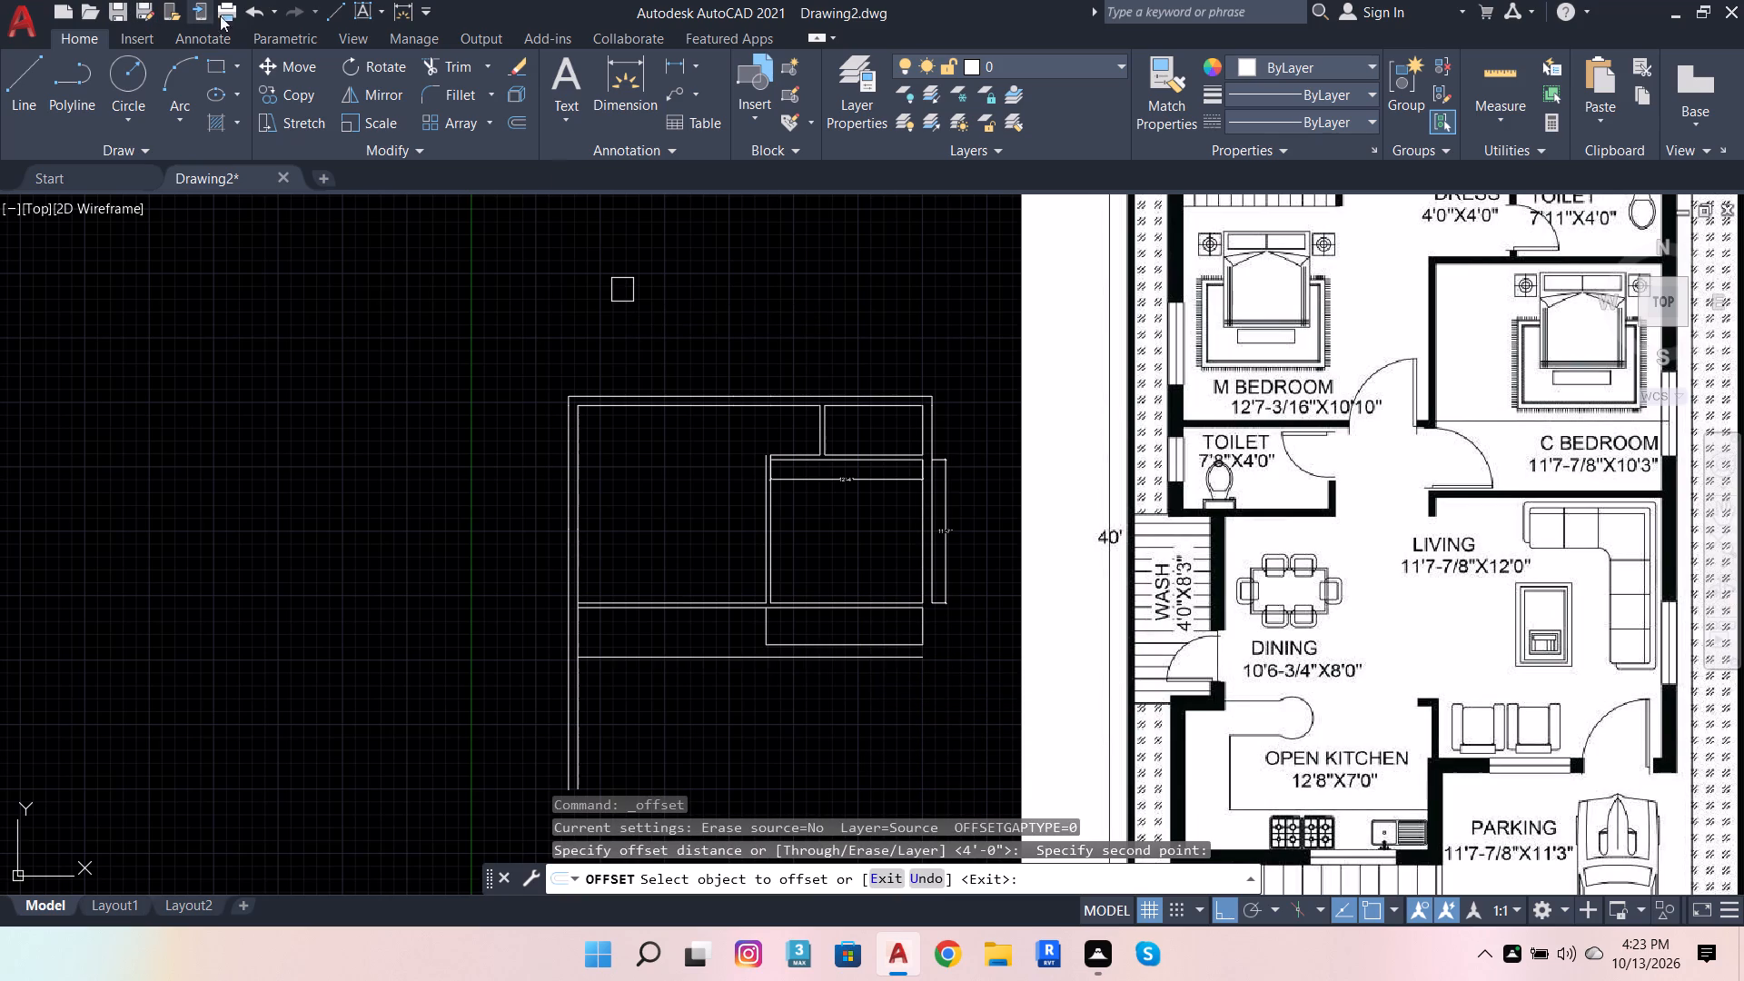
Offset the new 4' line 4.5" further downward to give the toilet's lower wall its thickness.
click(525, 126)
scroll(940, 664, up, 2)
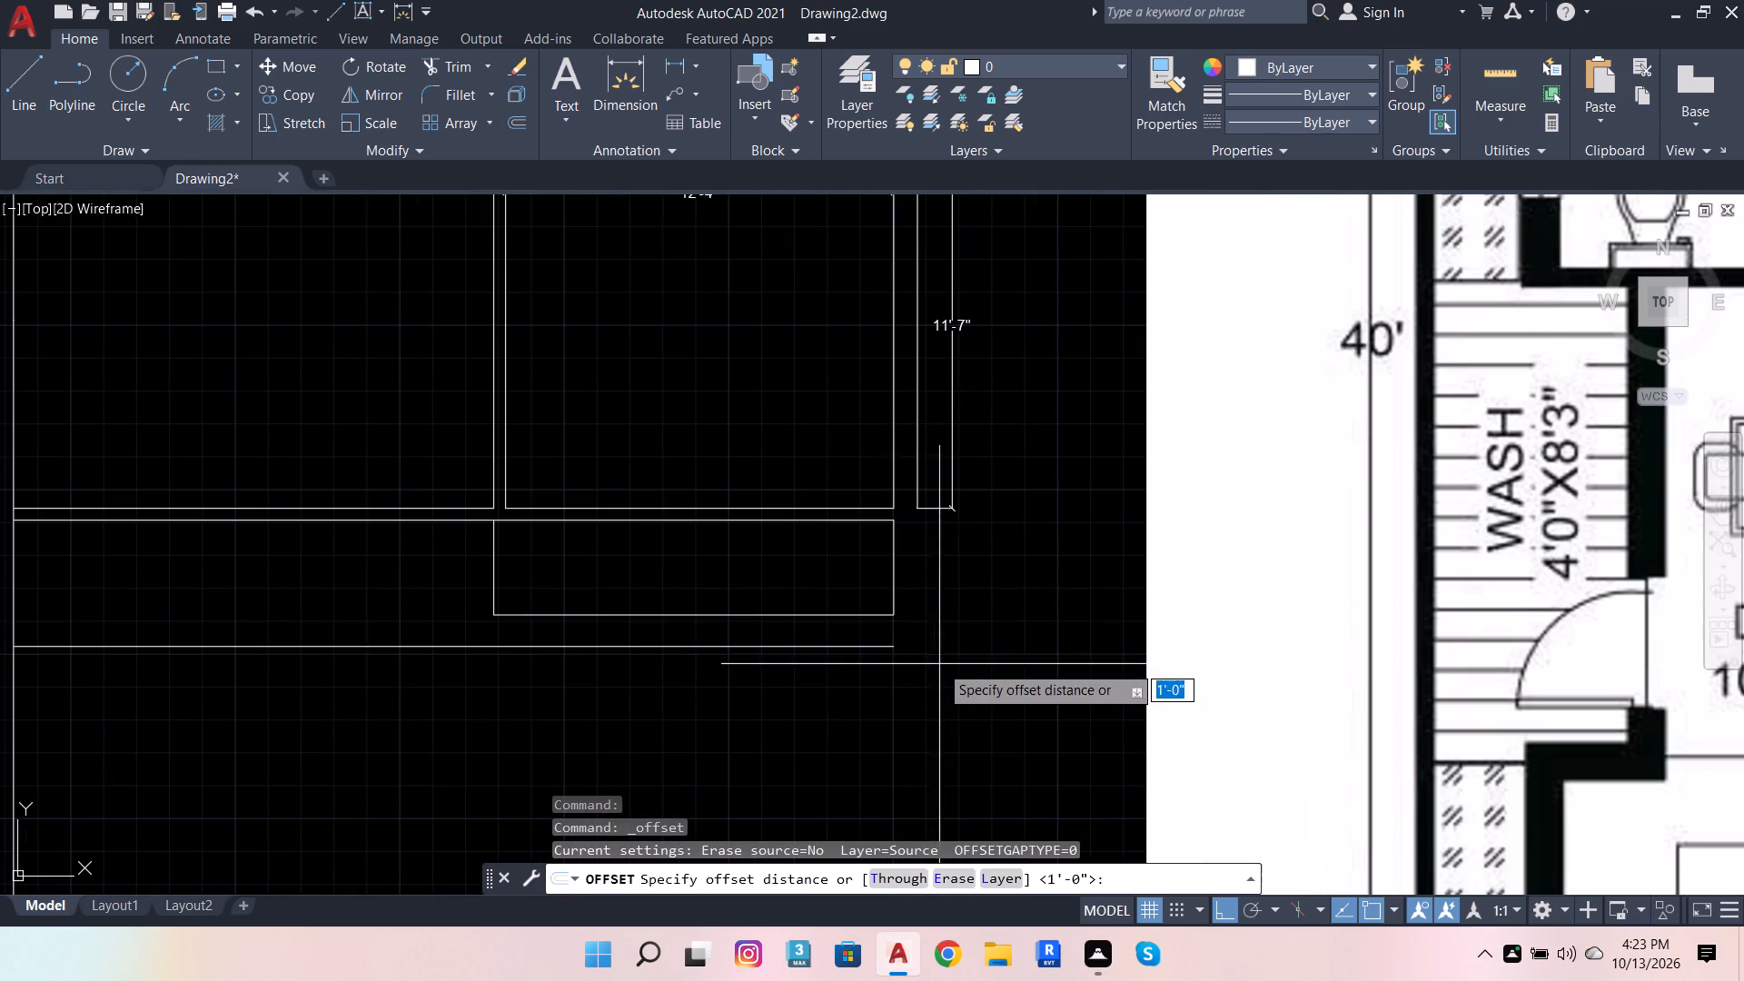
click(890, 649)
text(4.5)
key(Return)
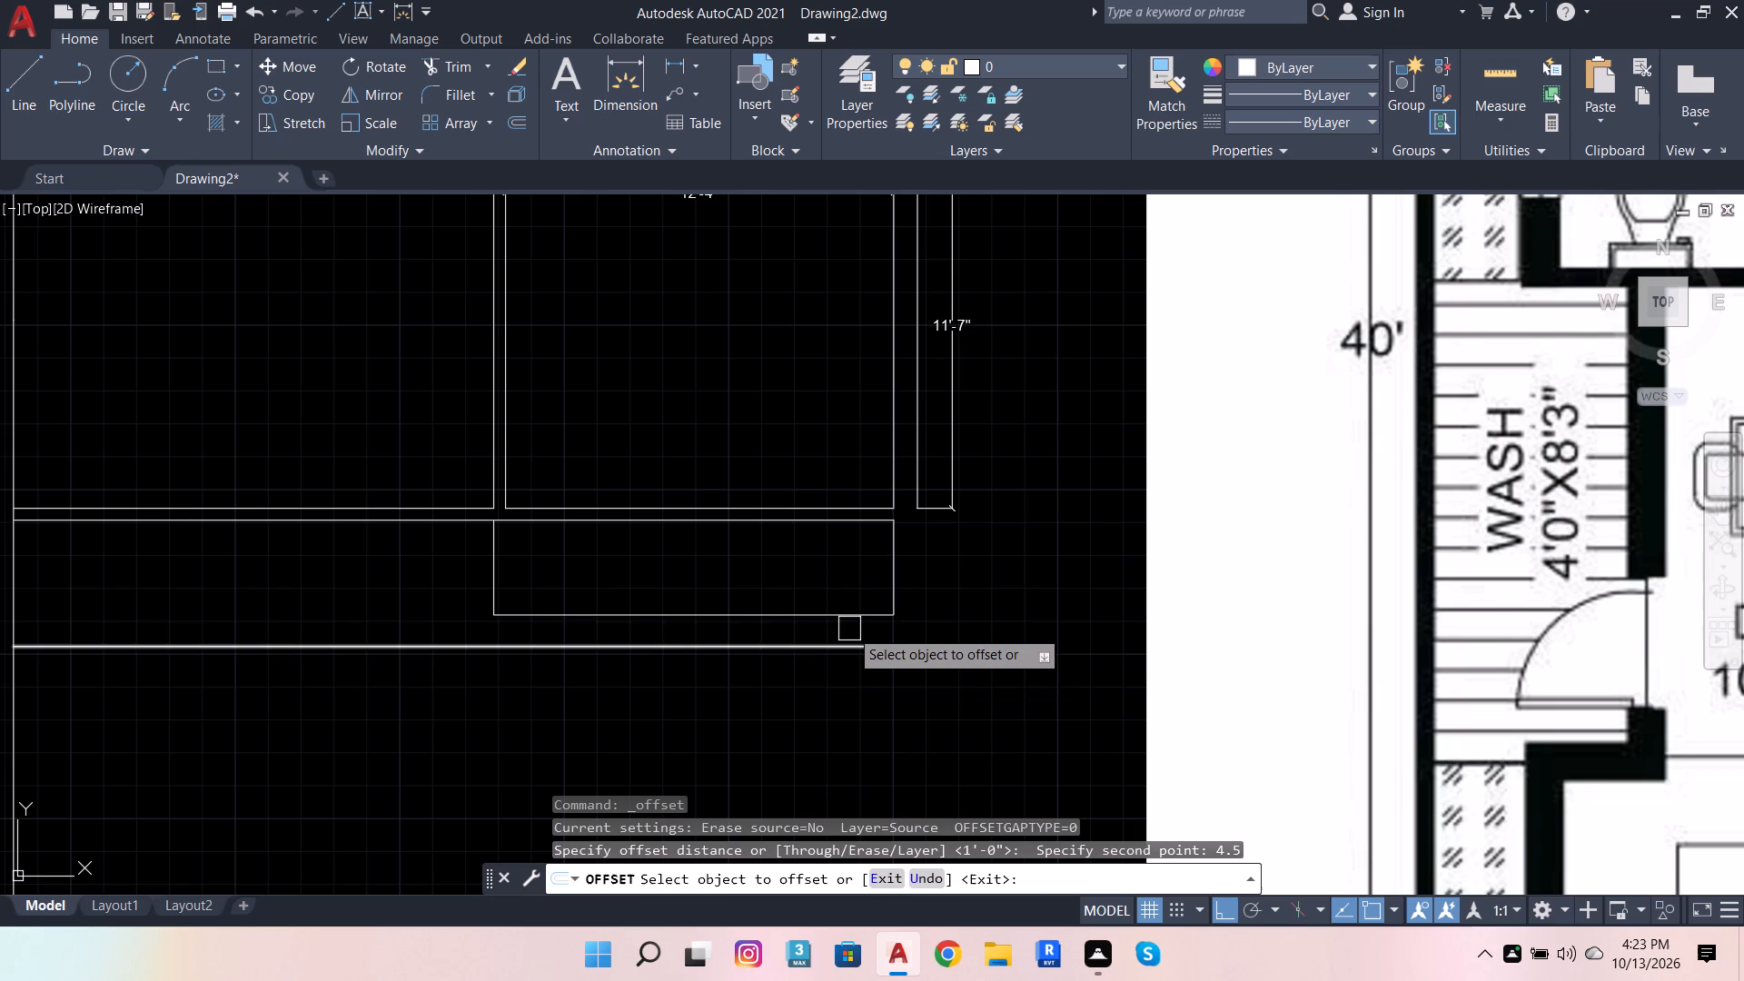
click(827, 648)
click(824, 705)
Extend the C Bedroom side outer wall's inner face from the 3' line down to the 4' line.
scroll(1020, 580, down, 1)
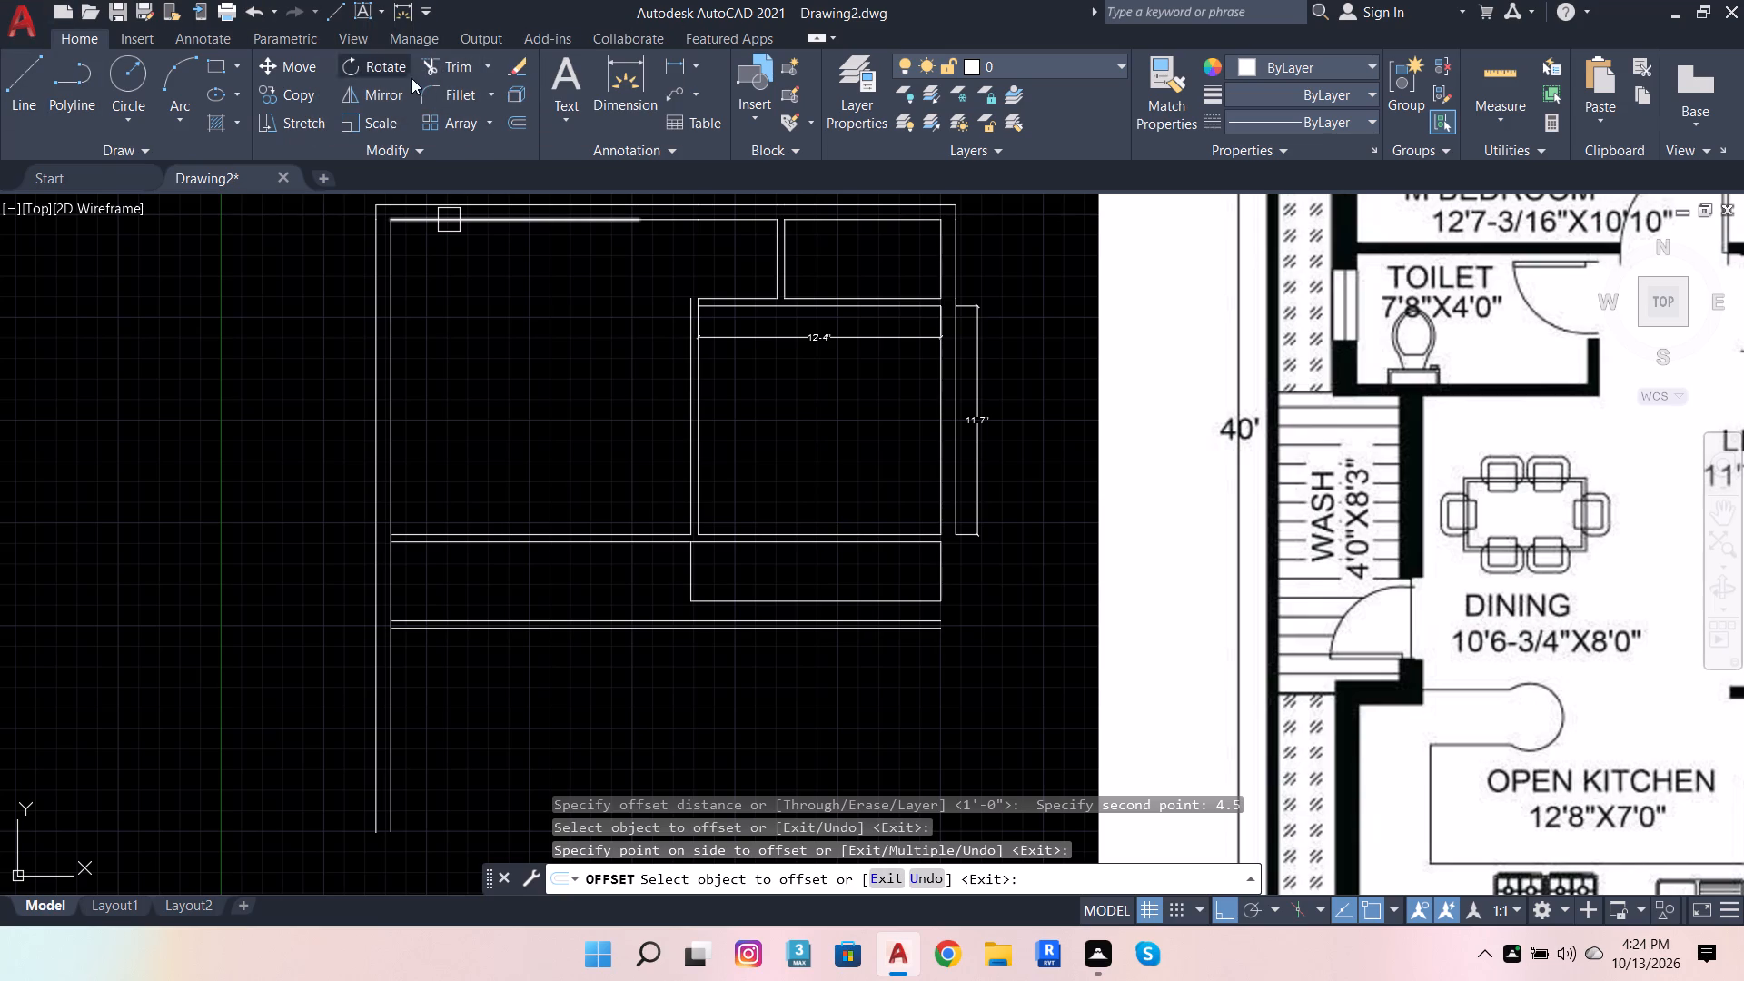
click(463, 67)
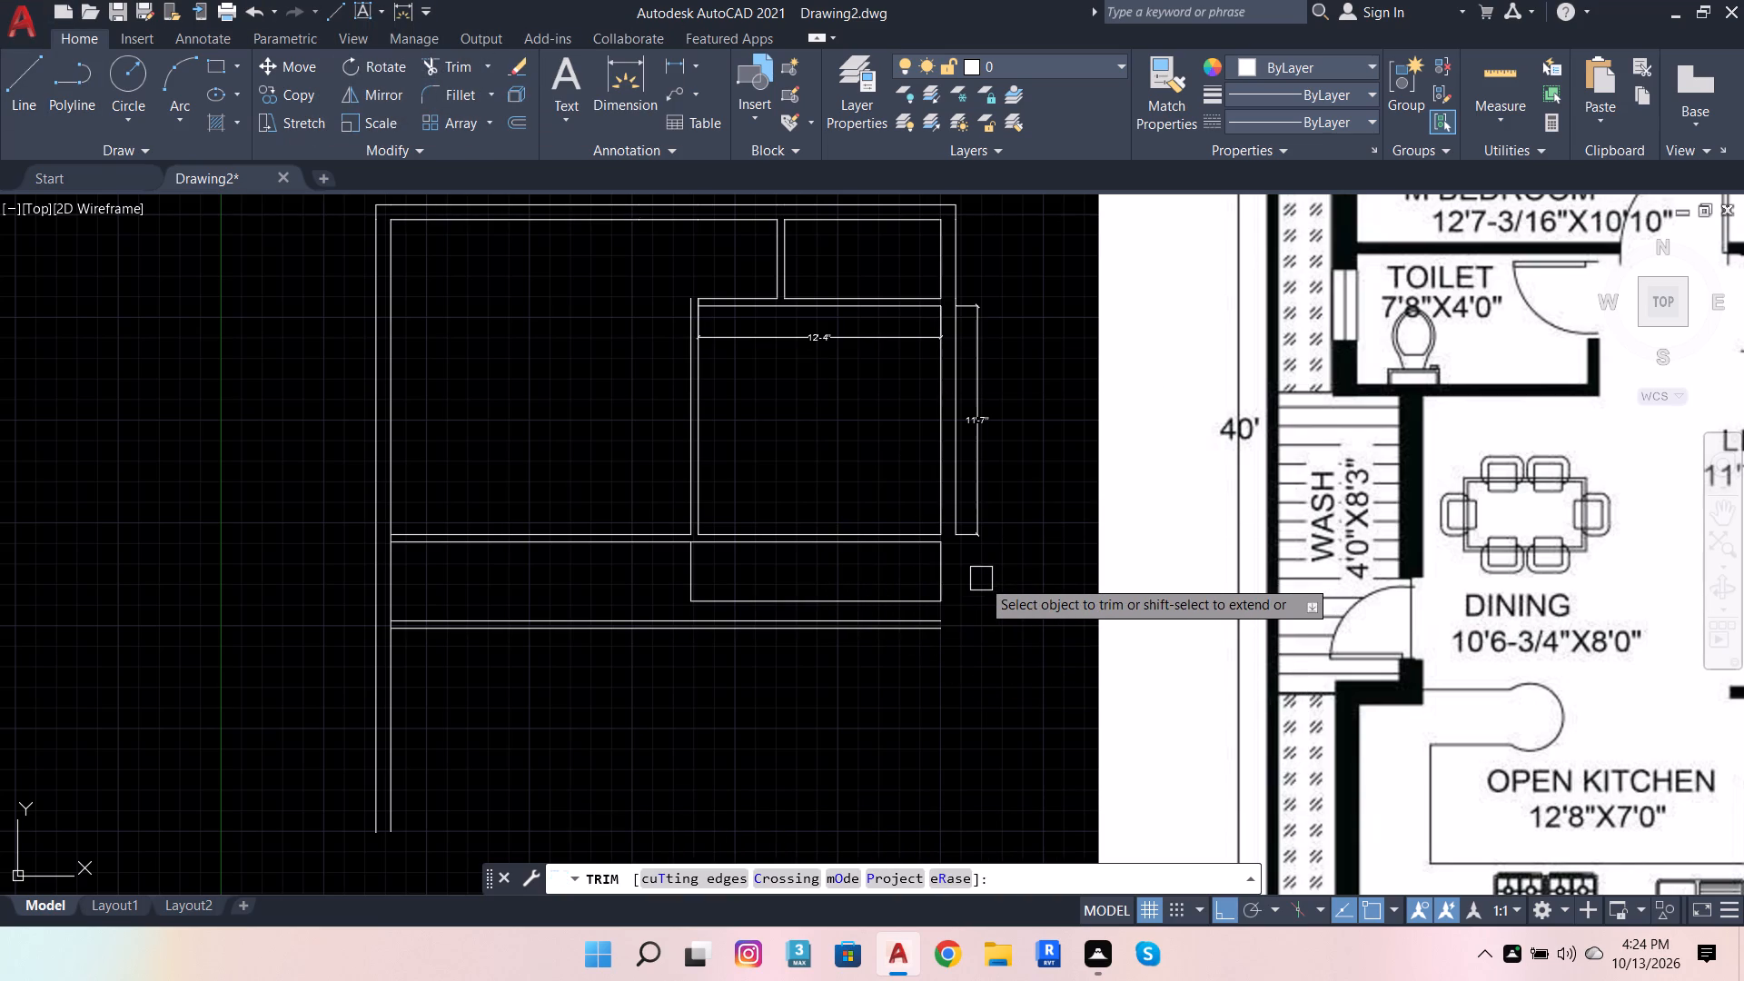
shift+click(942, 582)
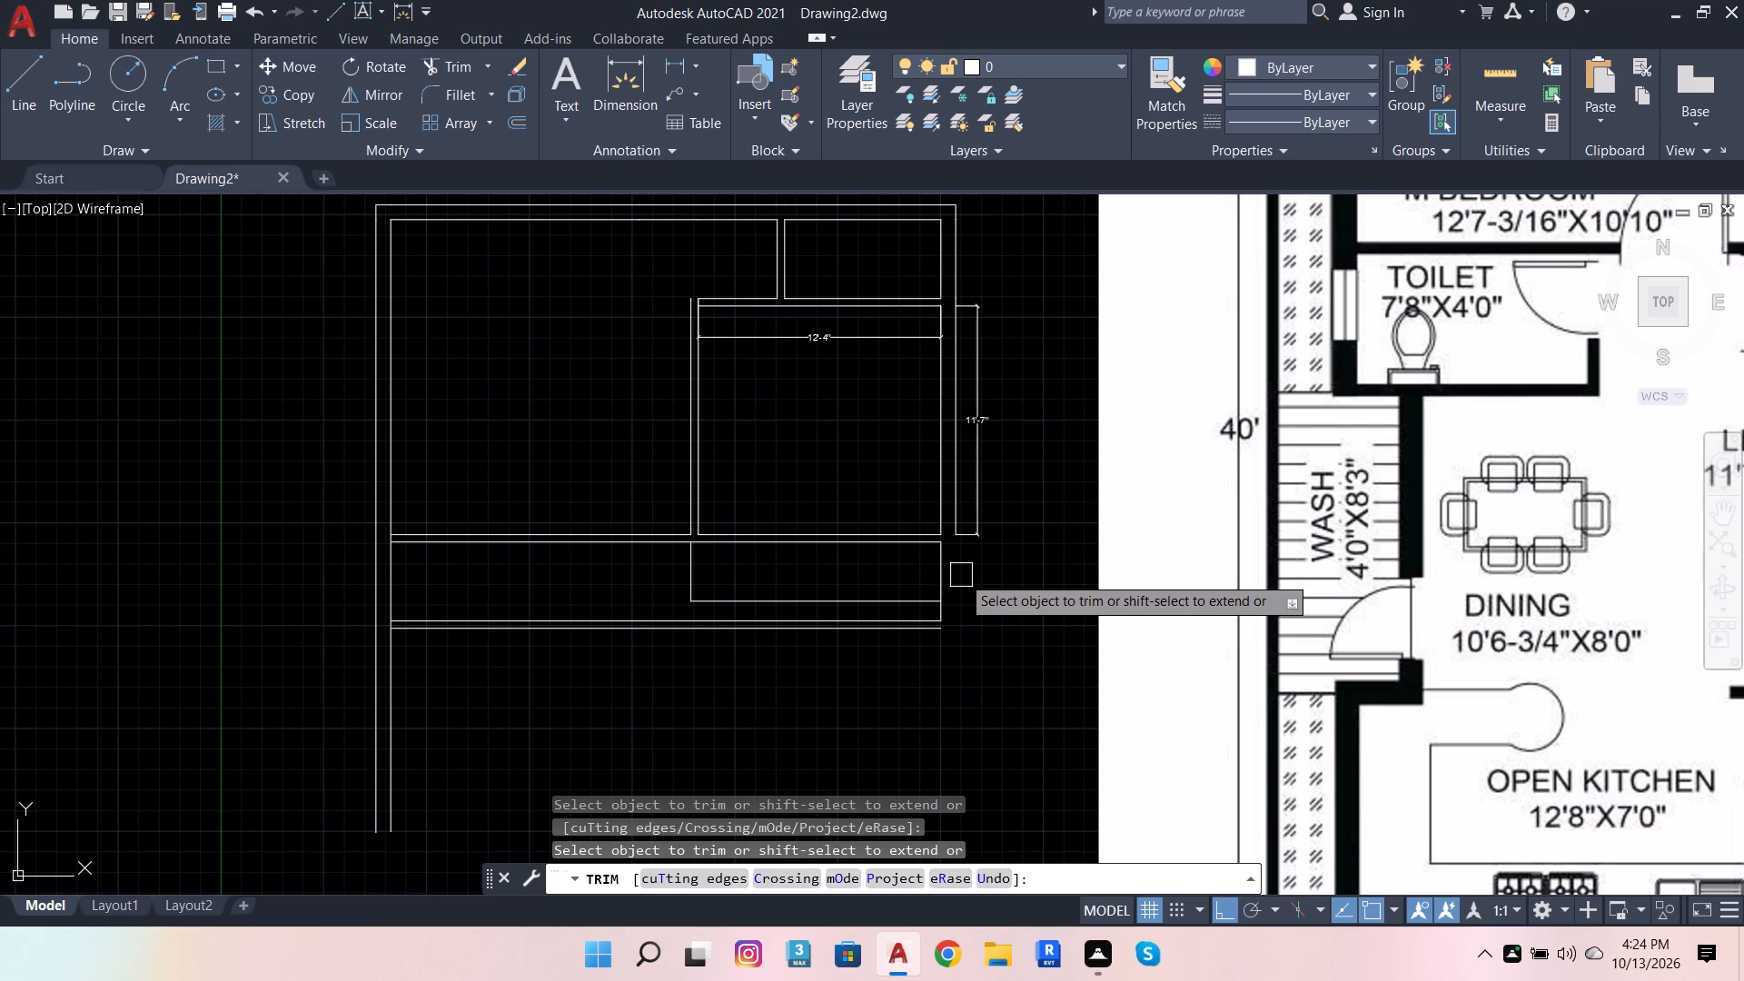
scroll(940, 594, up, 1)
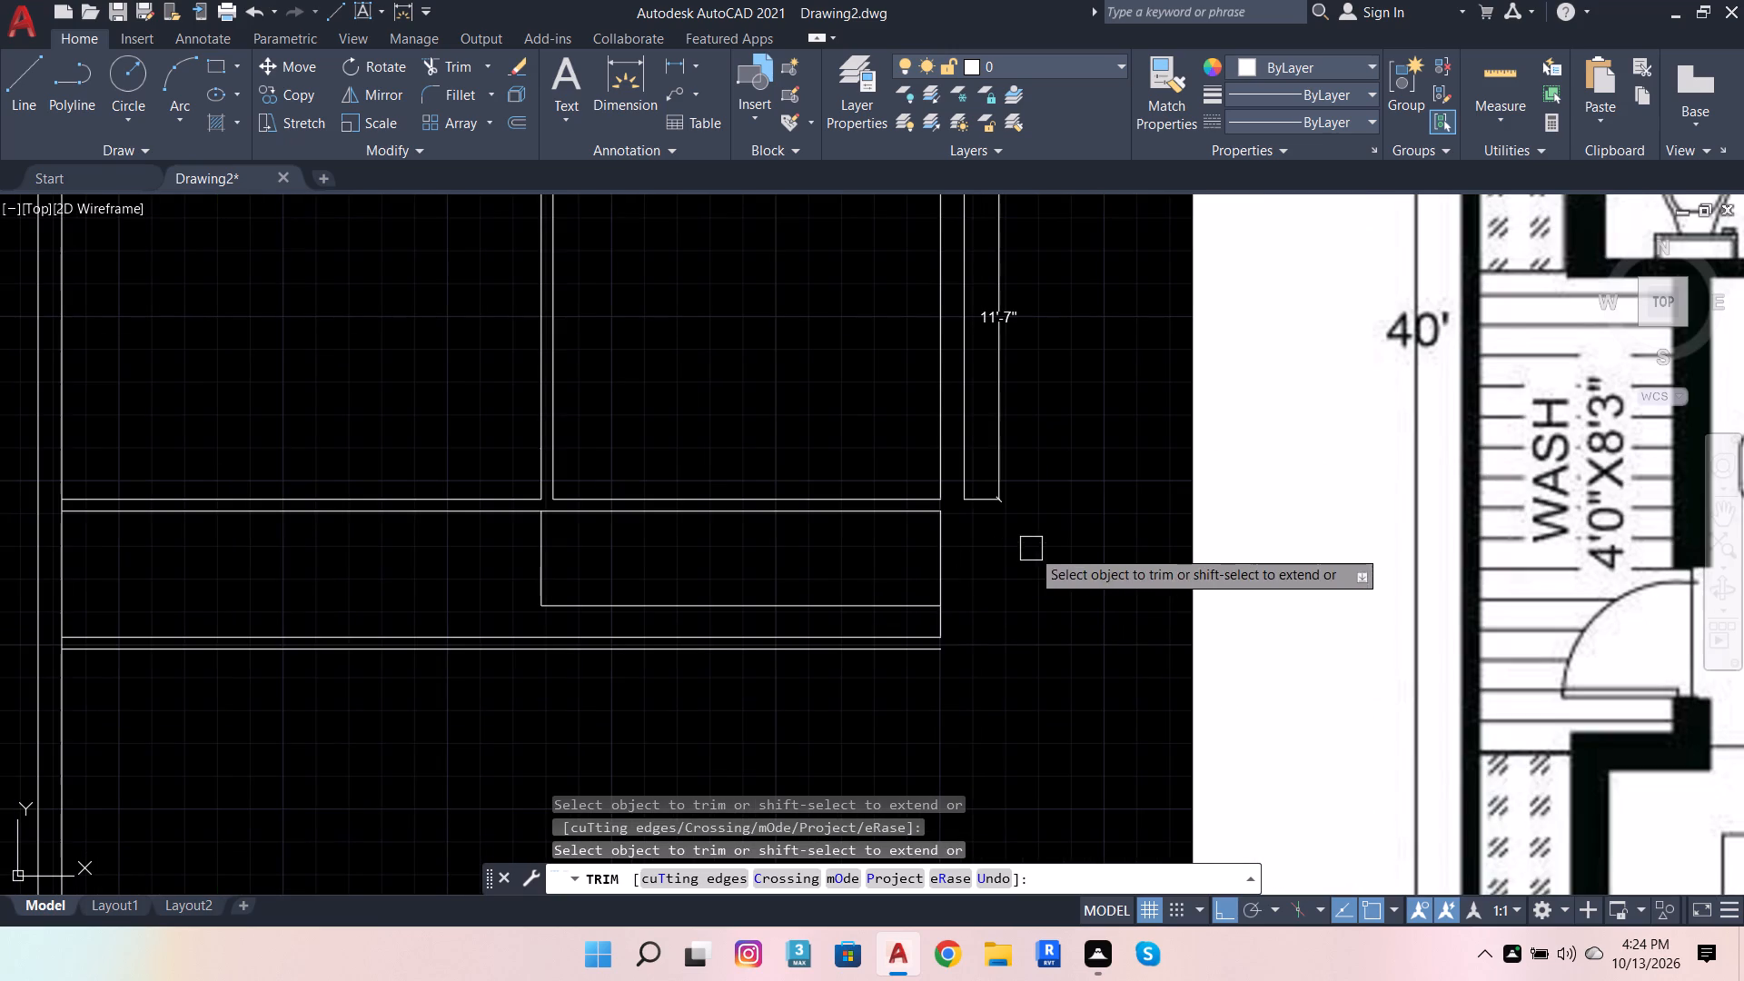
scroll(926, 585, down, 2)
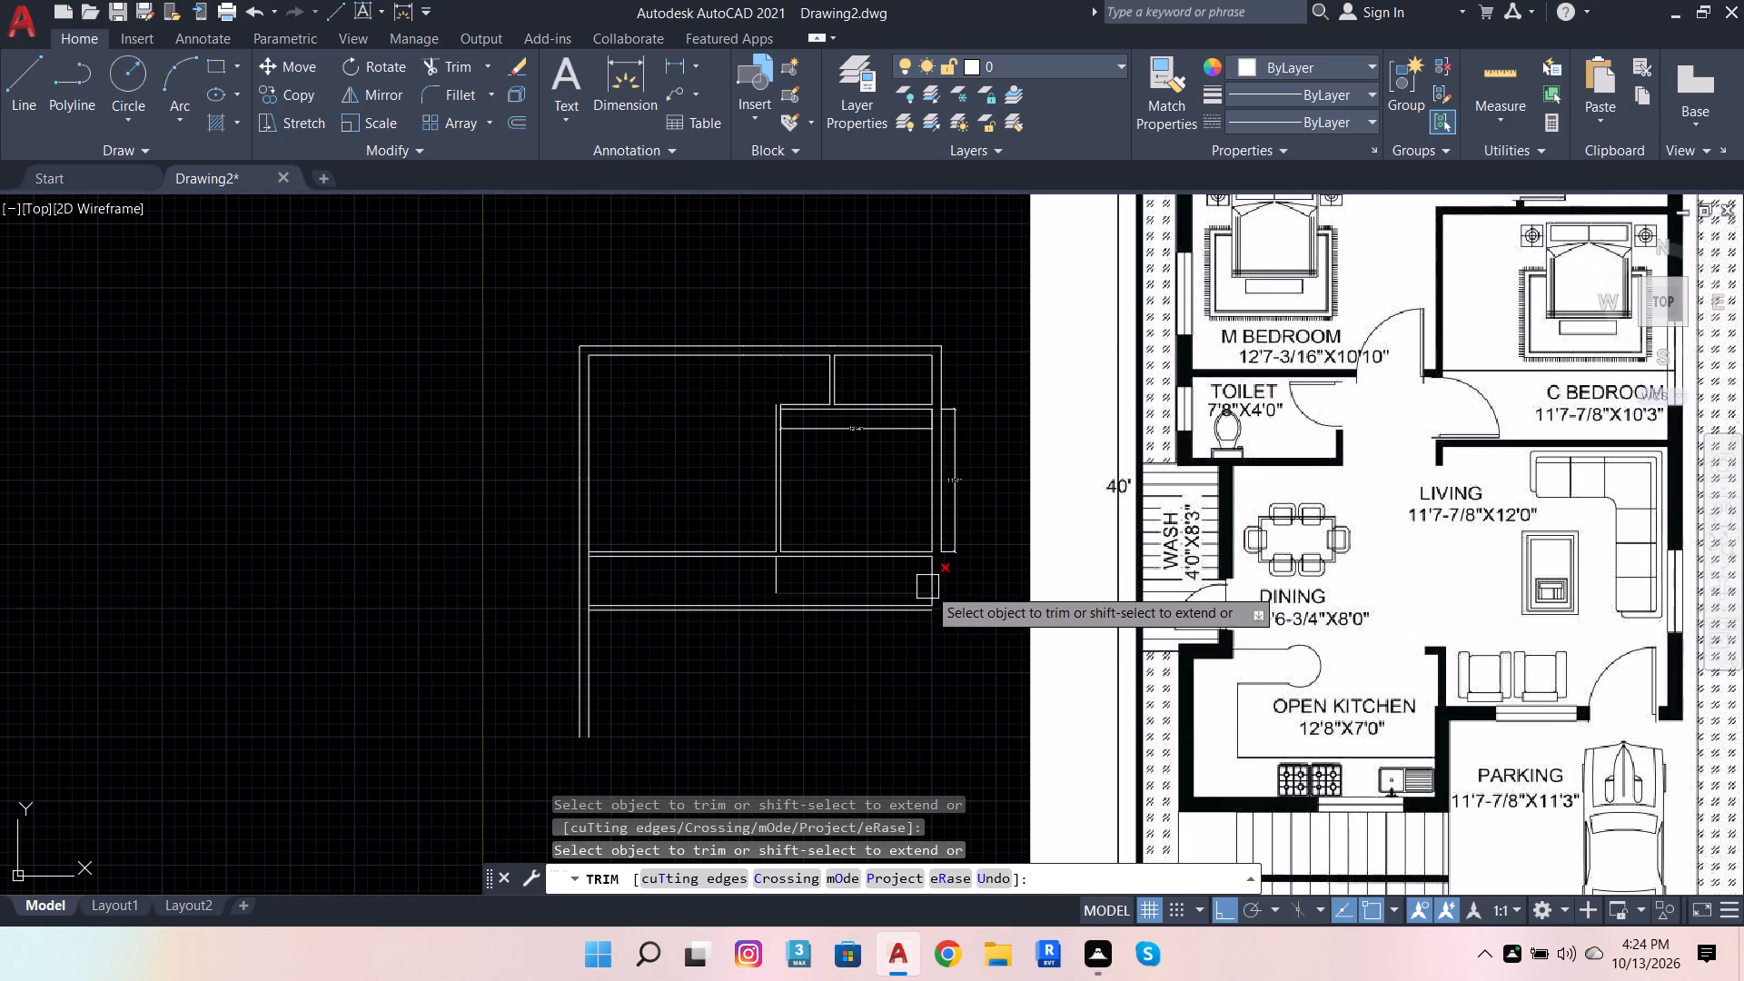
scroll(894, 629, up, 2)
key(Escape)
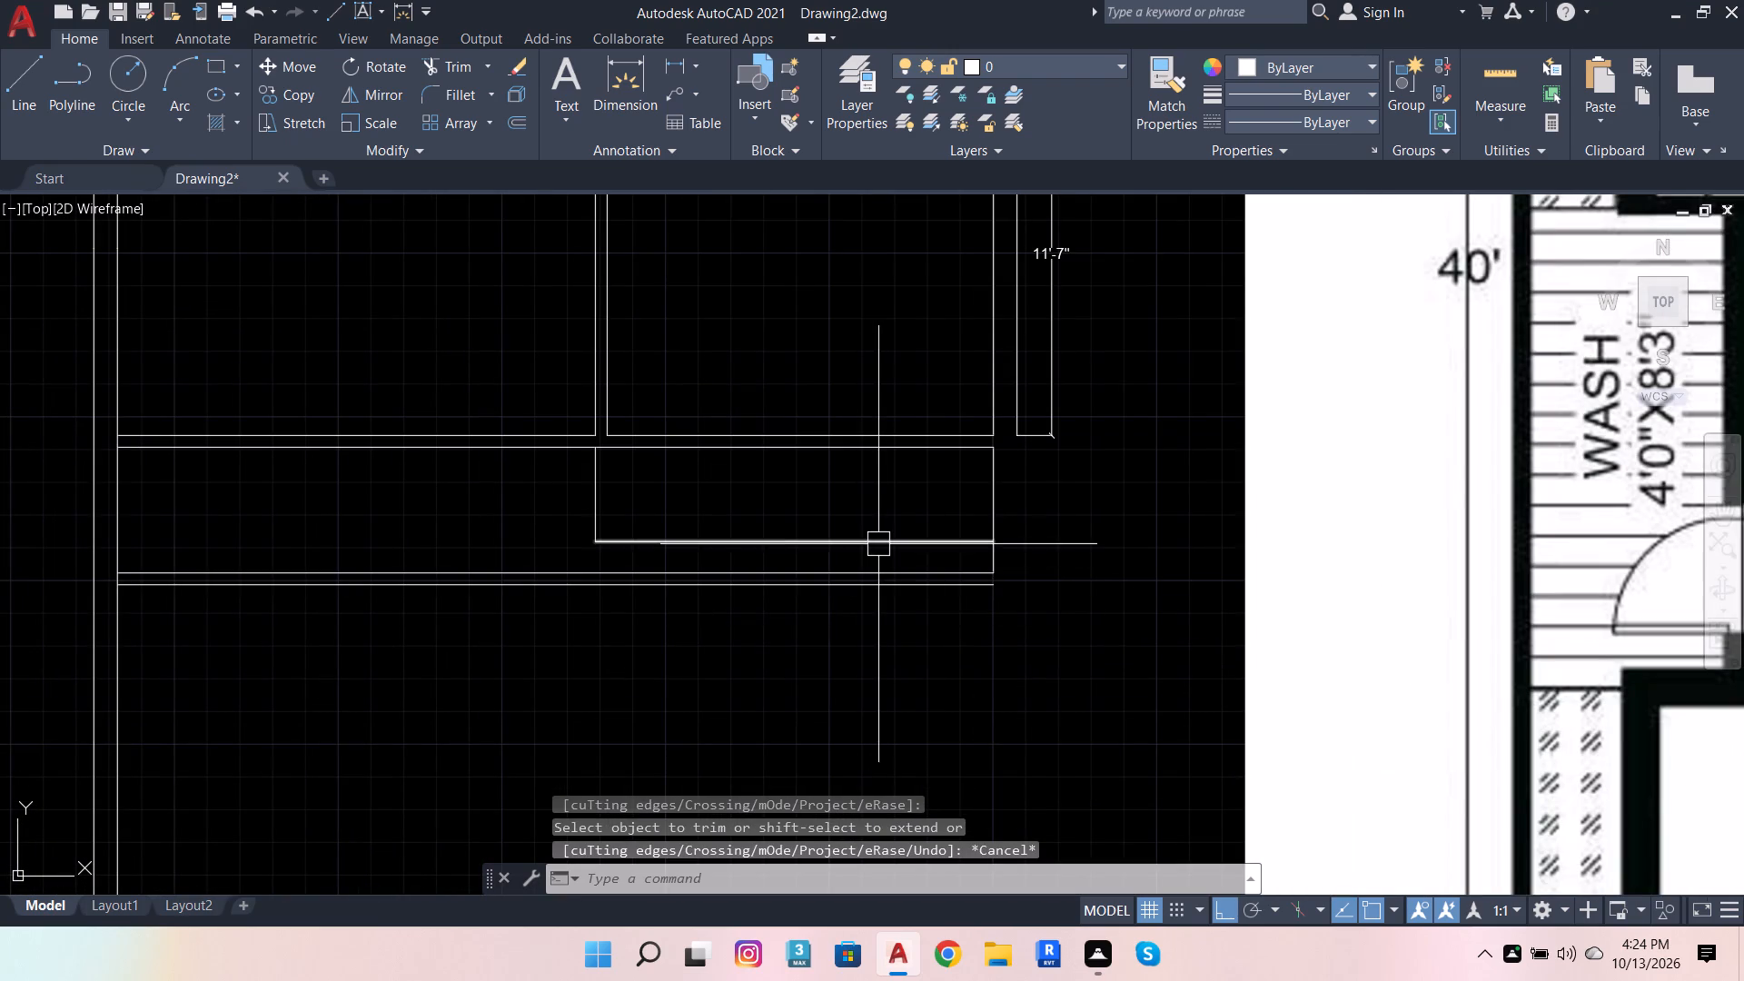
Offset the short horizontal line 3' below the C Bedroom wall 4.5" downward.
click(878, 544)
key(o)
key(Return)
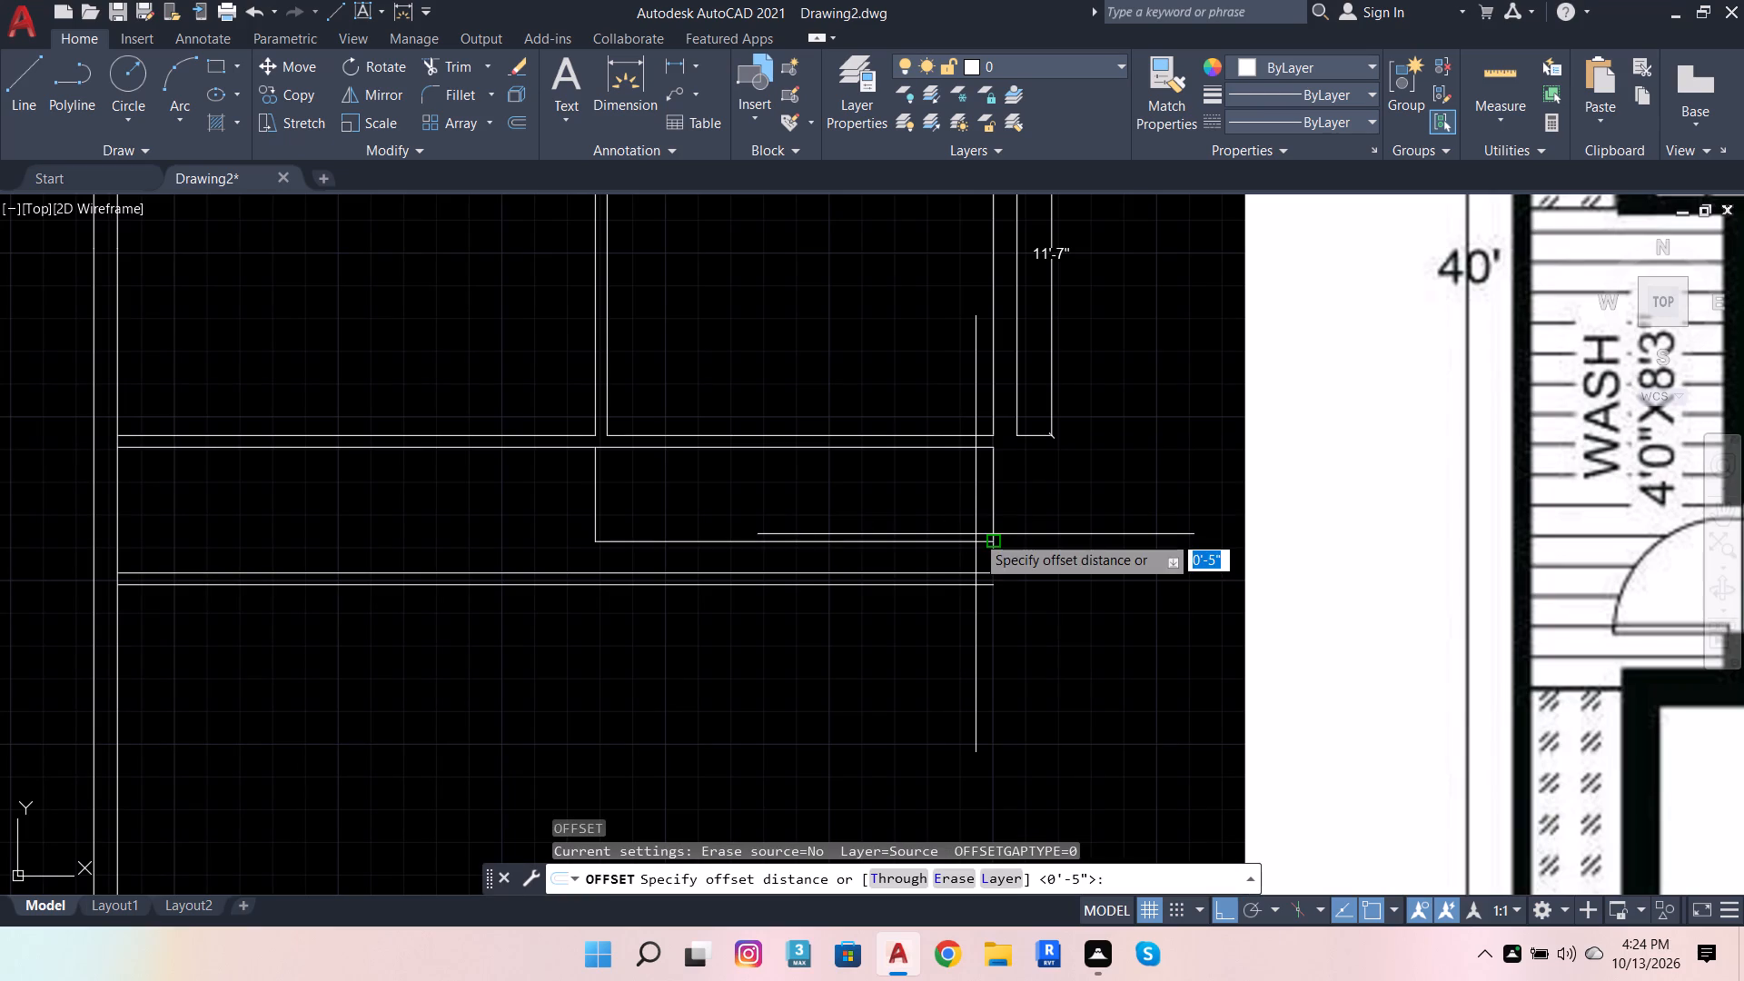
click(976, 534)
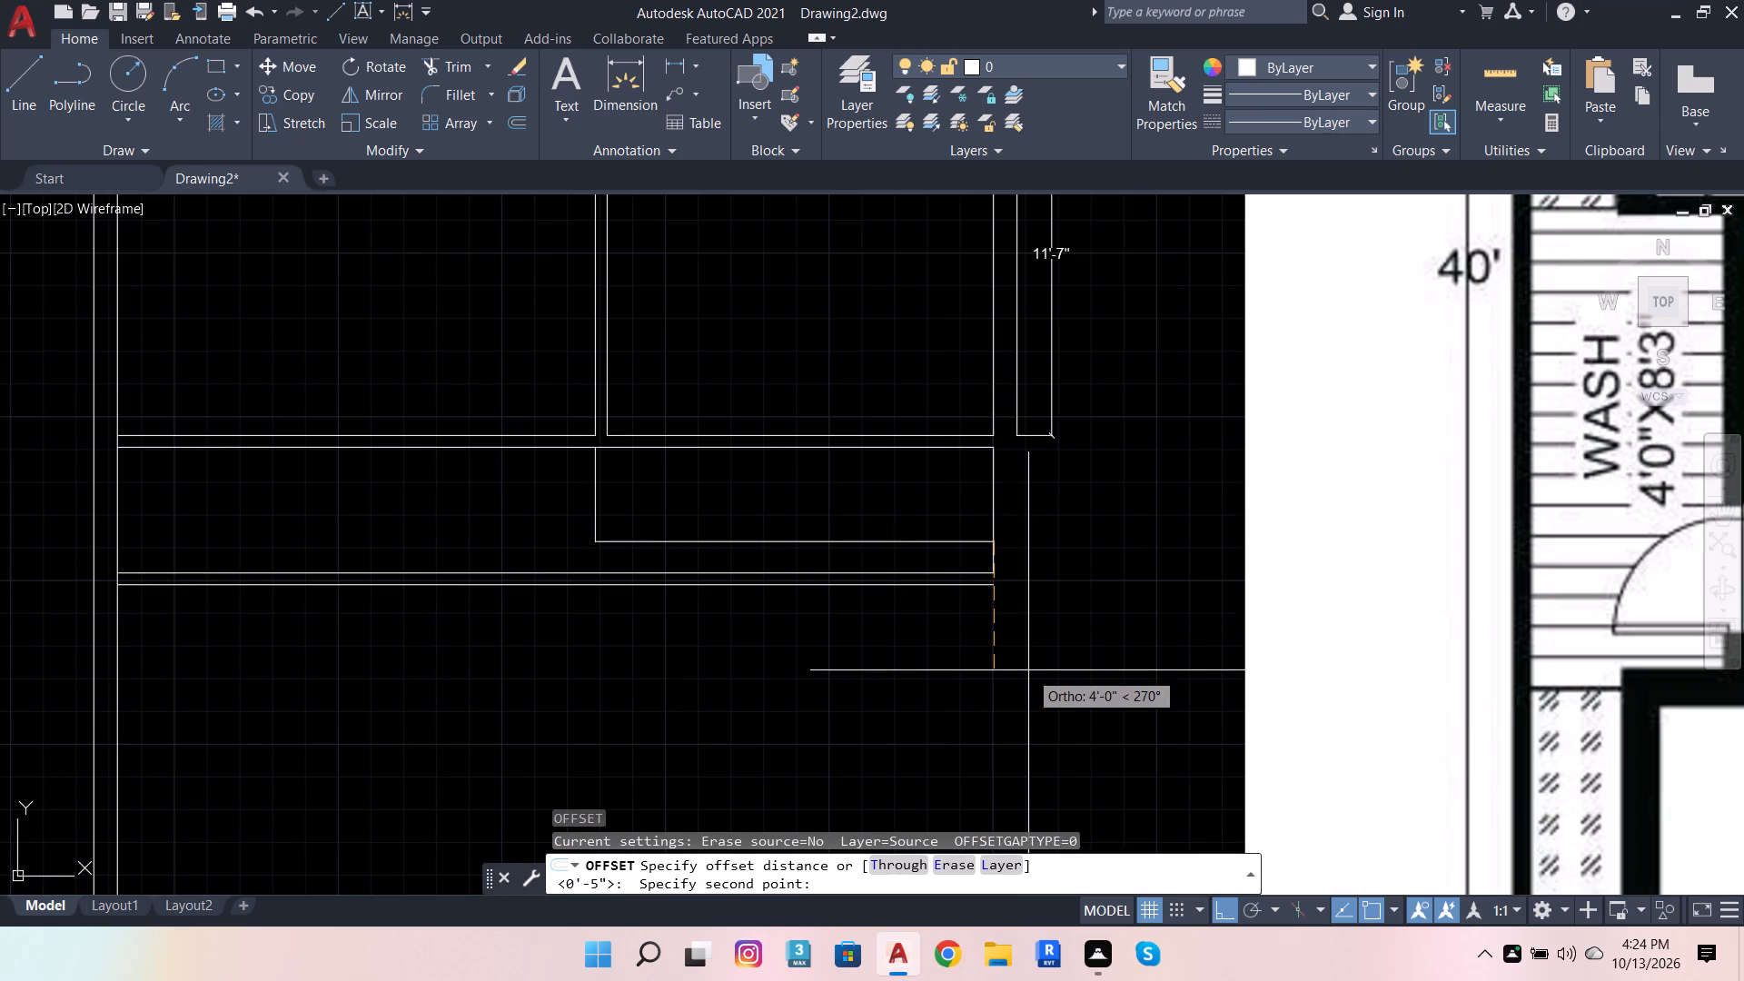
text(4.5)
key(Return)
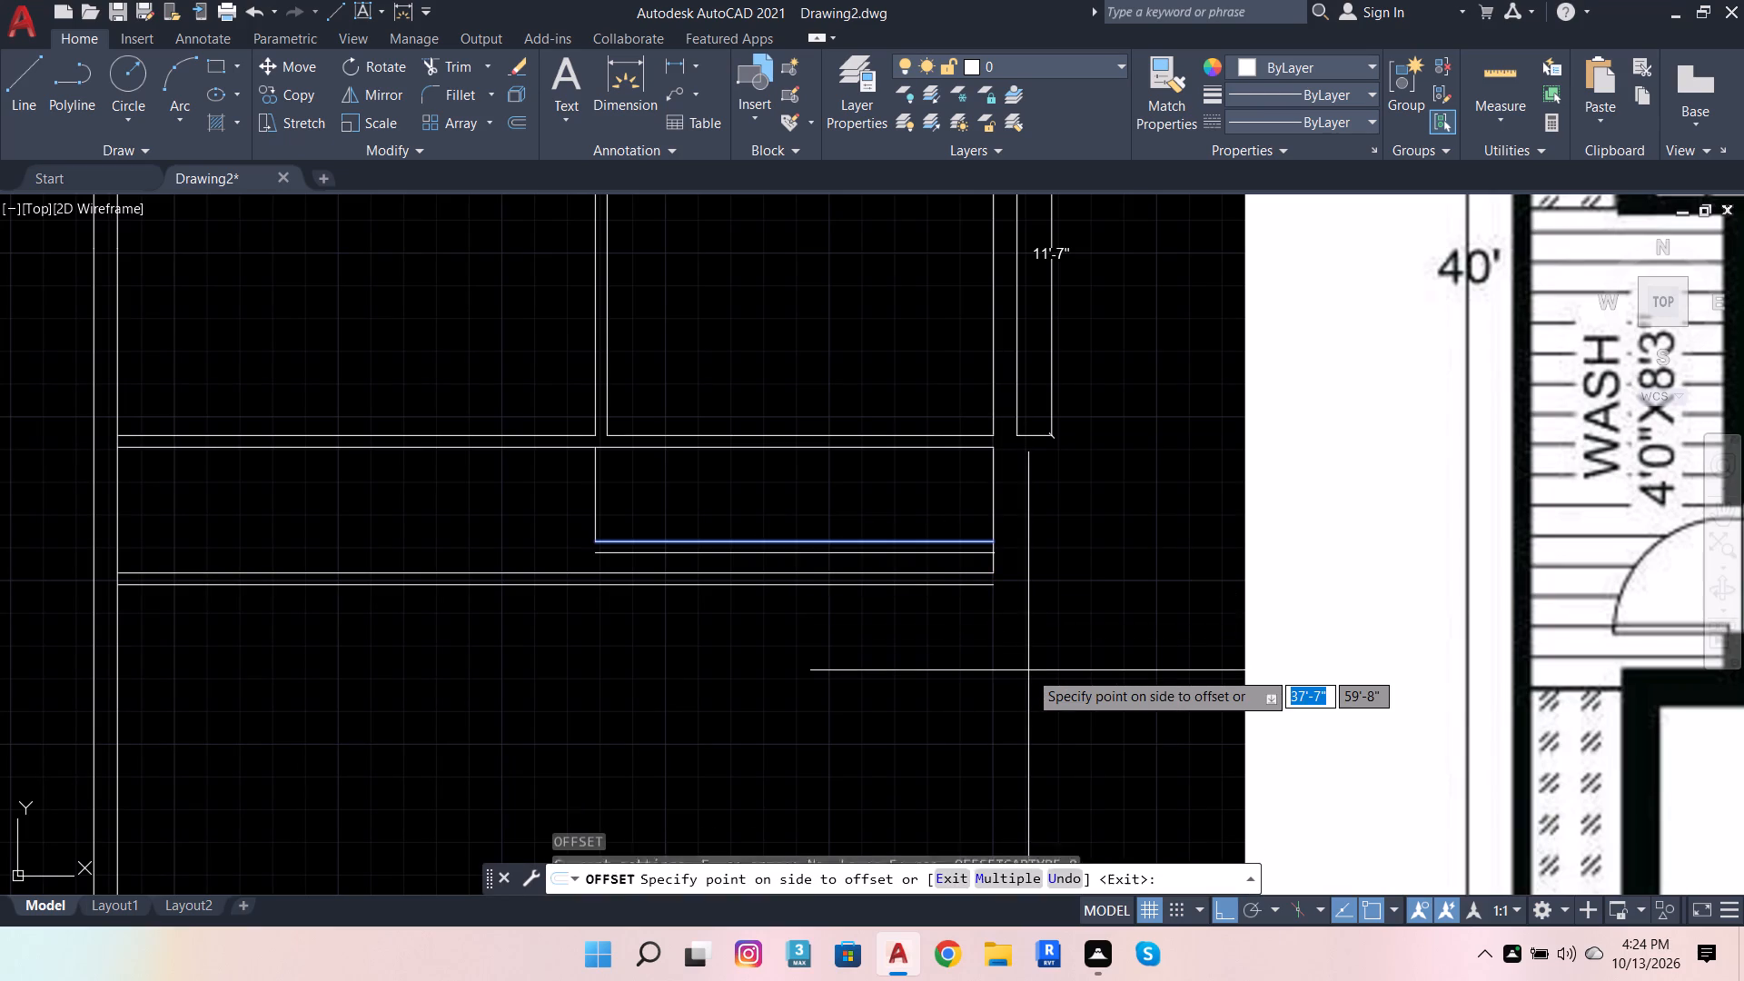
click(1028, 670)
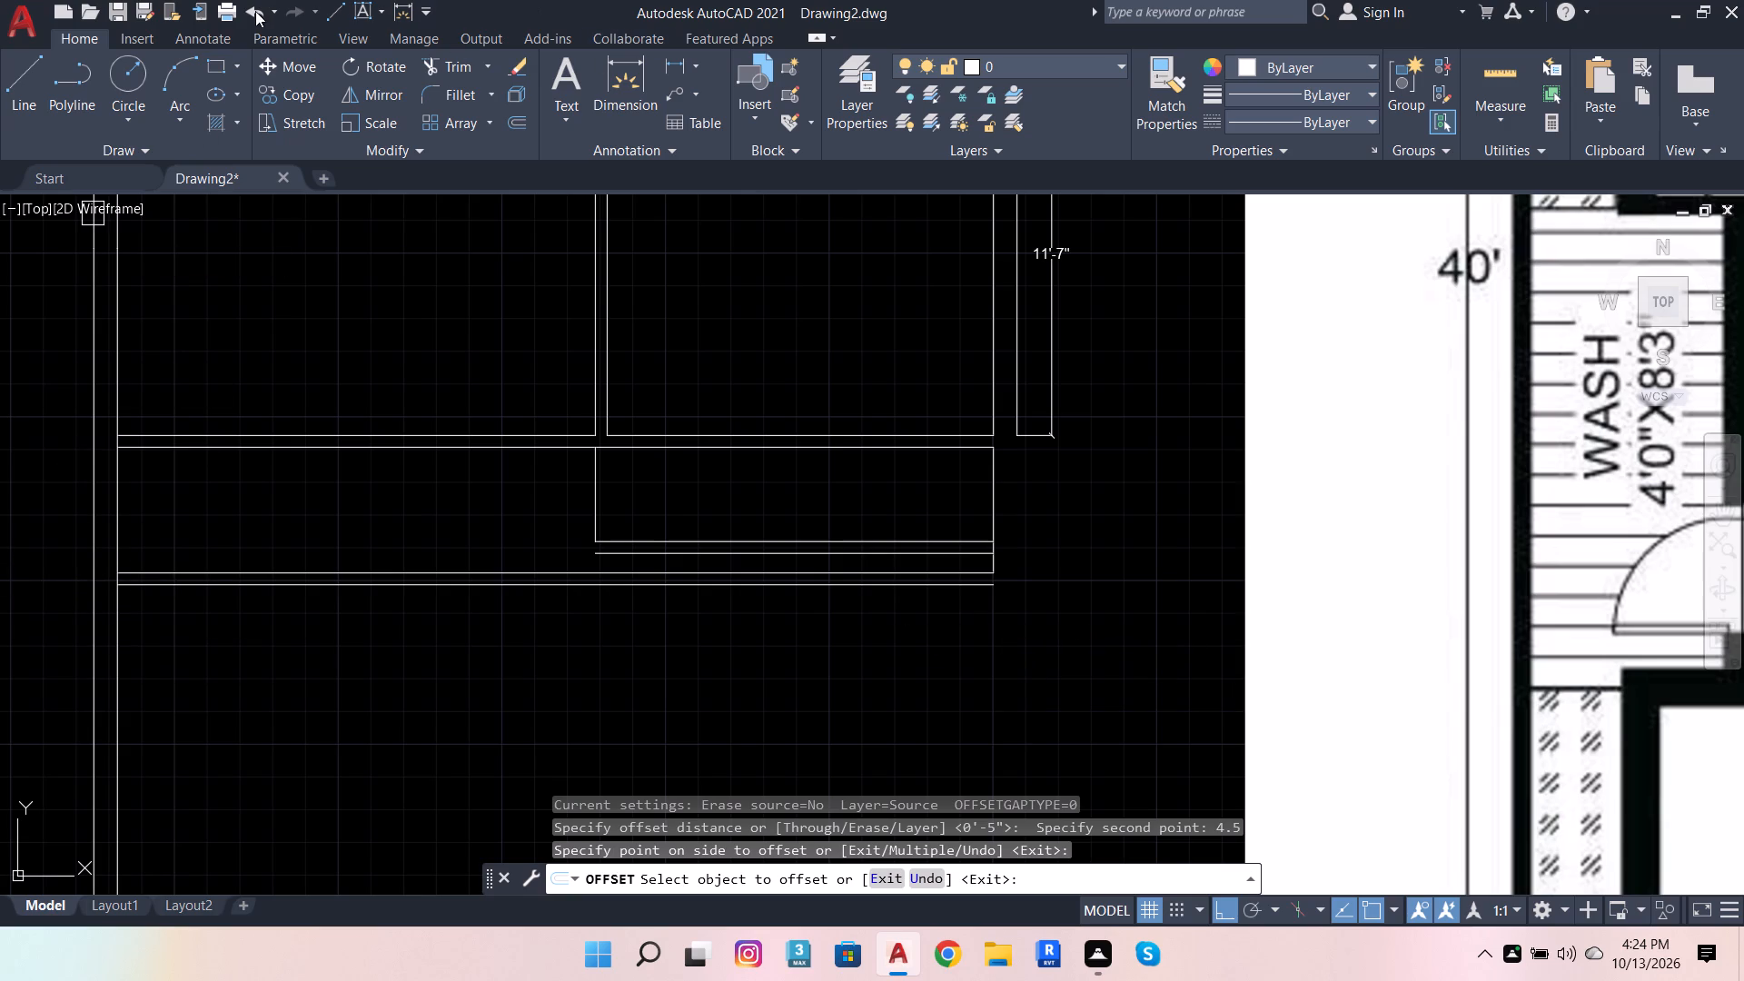
Extend the C Bedroom partition's lines down to the newly offset lower wall and trim the overlapping lines at both lower corners.
click(443, 74)
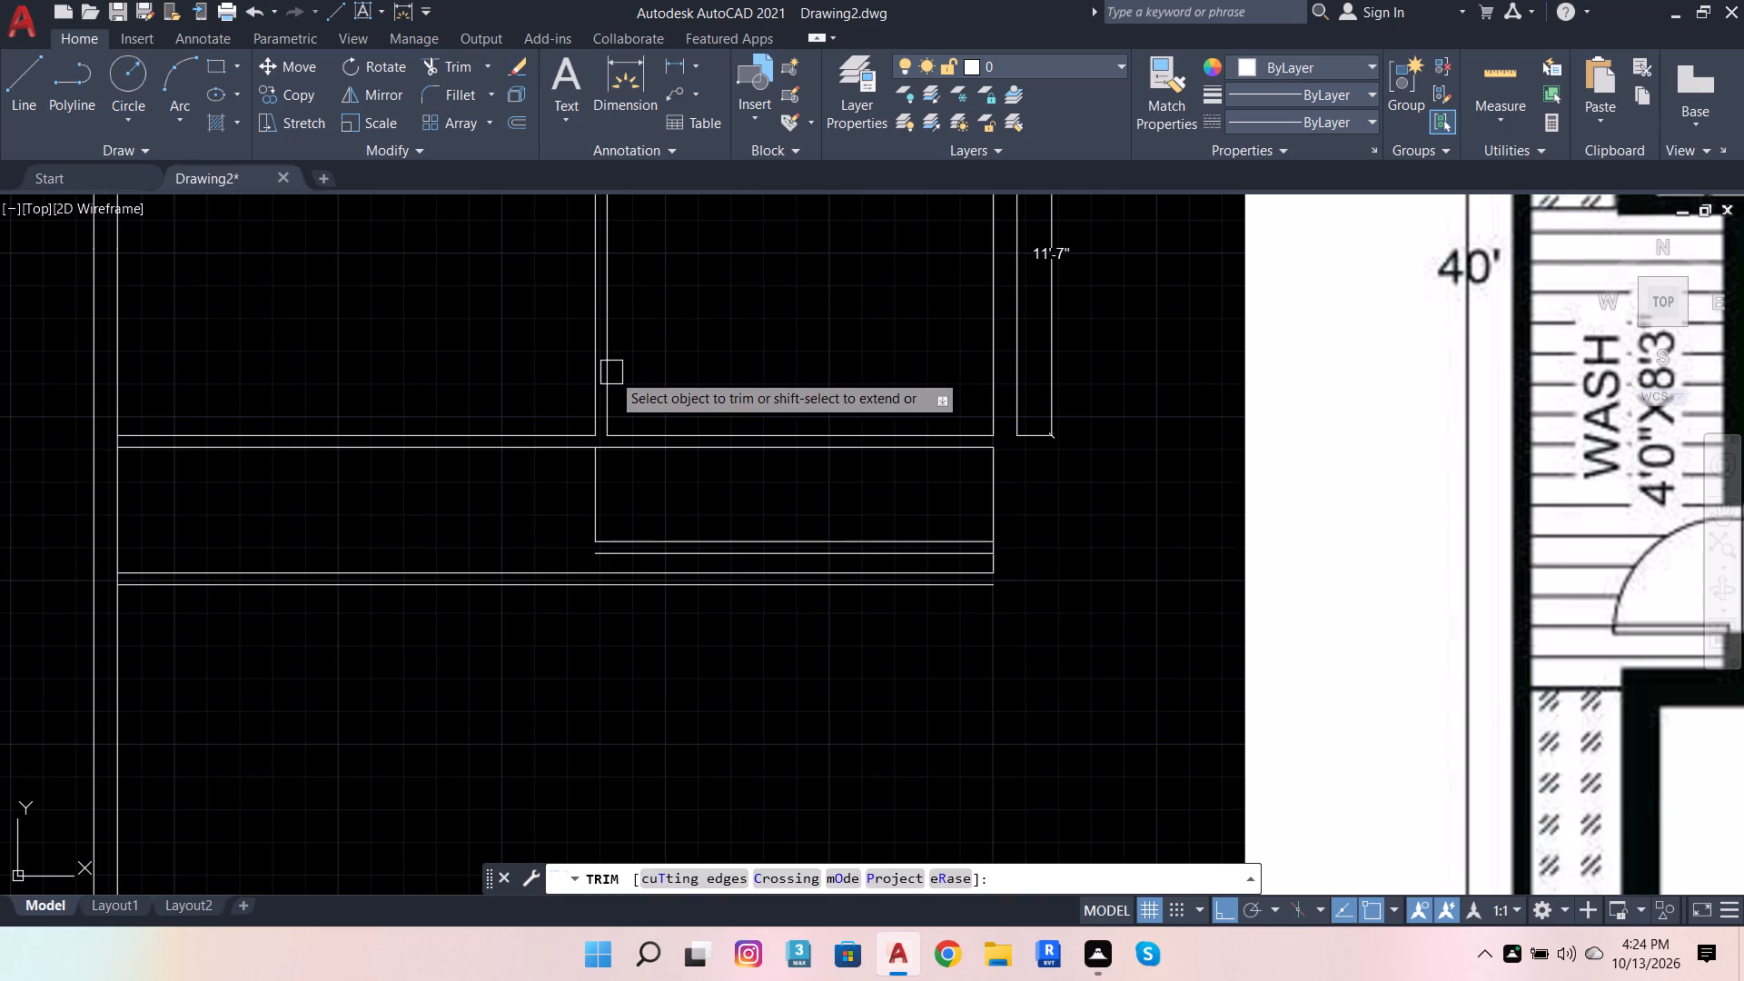
shift+click(610, 378)
shift+click(619, 388)
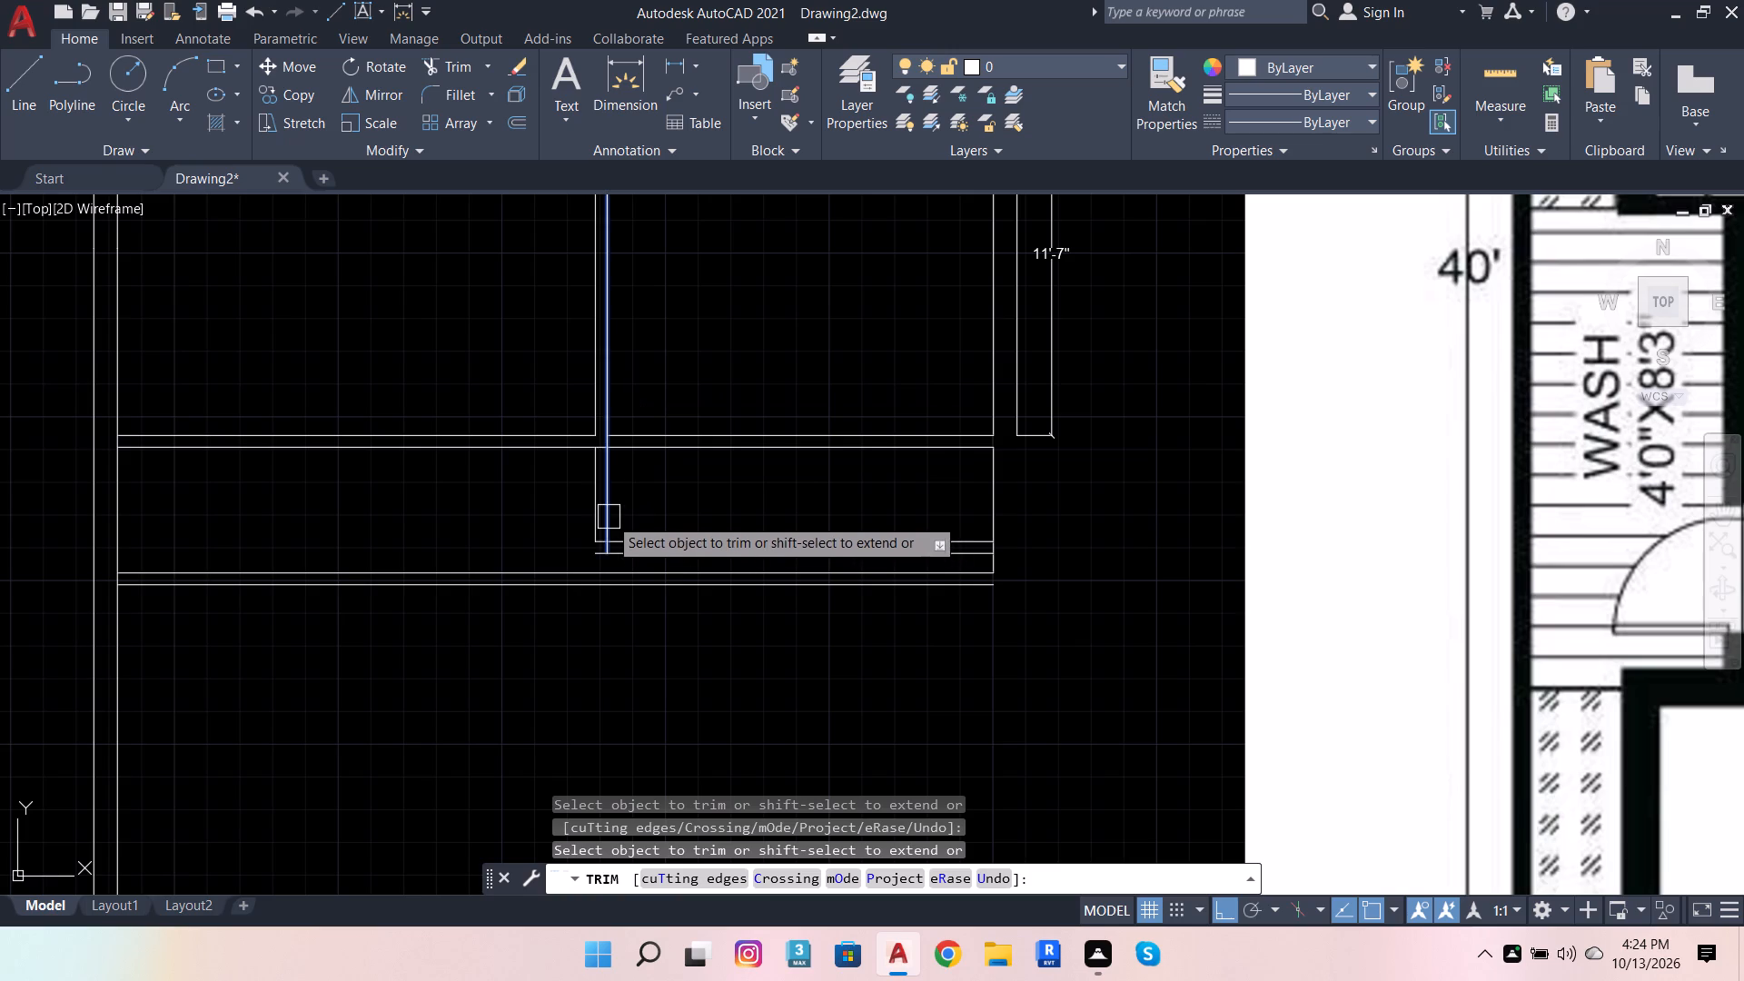
shift+click(590, 510)
scroll(610, 539, up, 4)
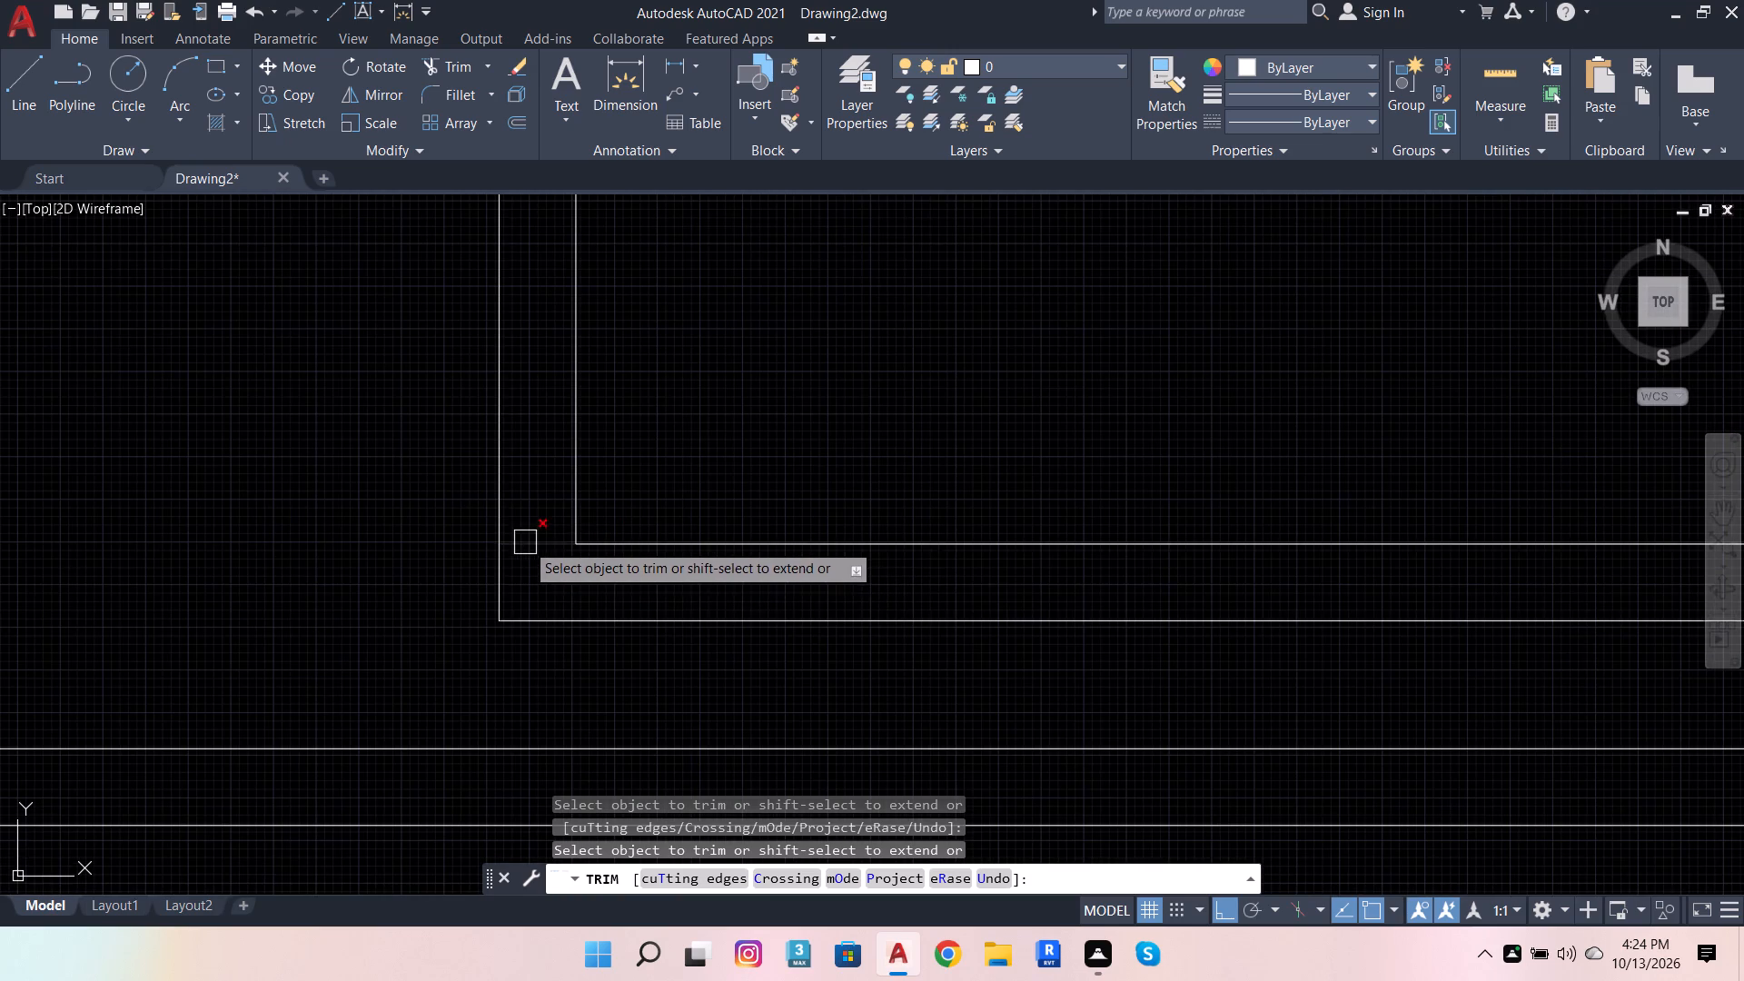
click(525, 542)
scroll(913, 566, down, 2)
scroll(768, 341, up, 2)
click(771, 288)
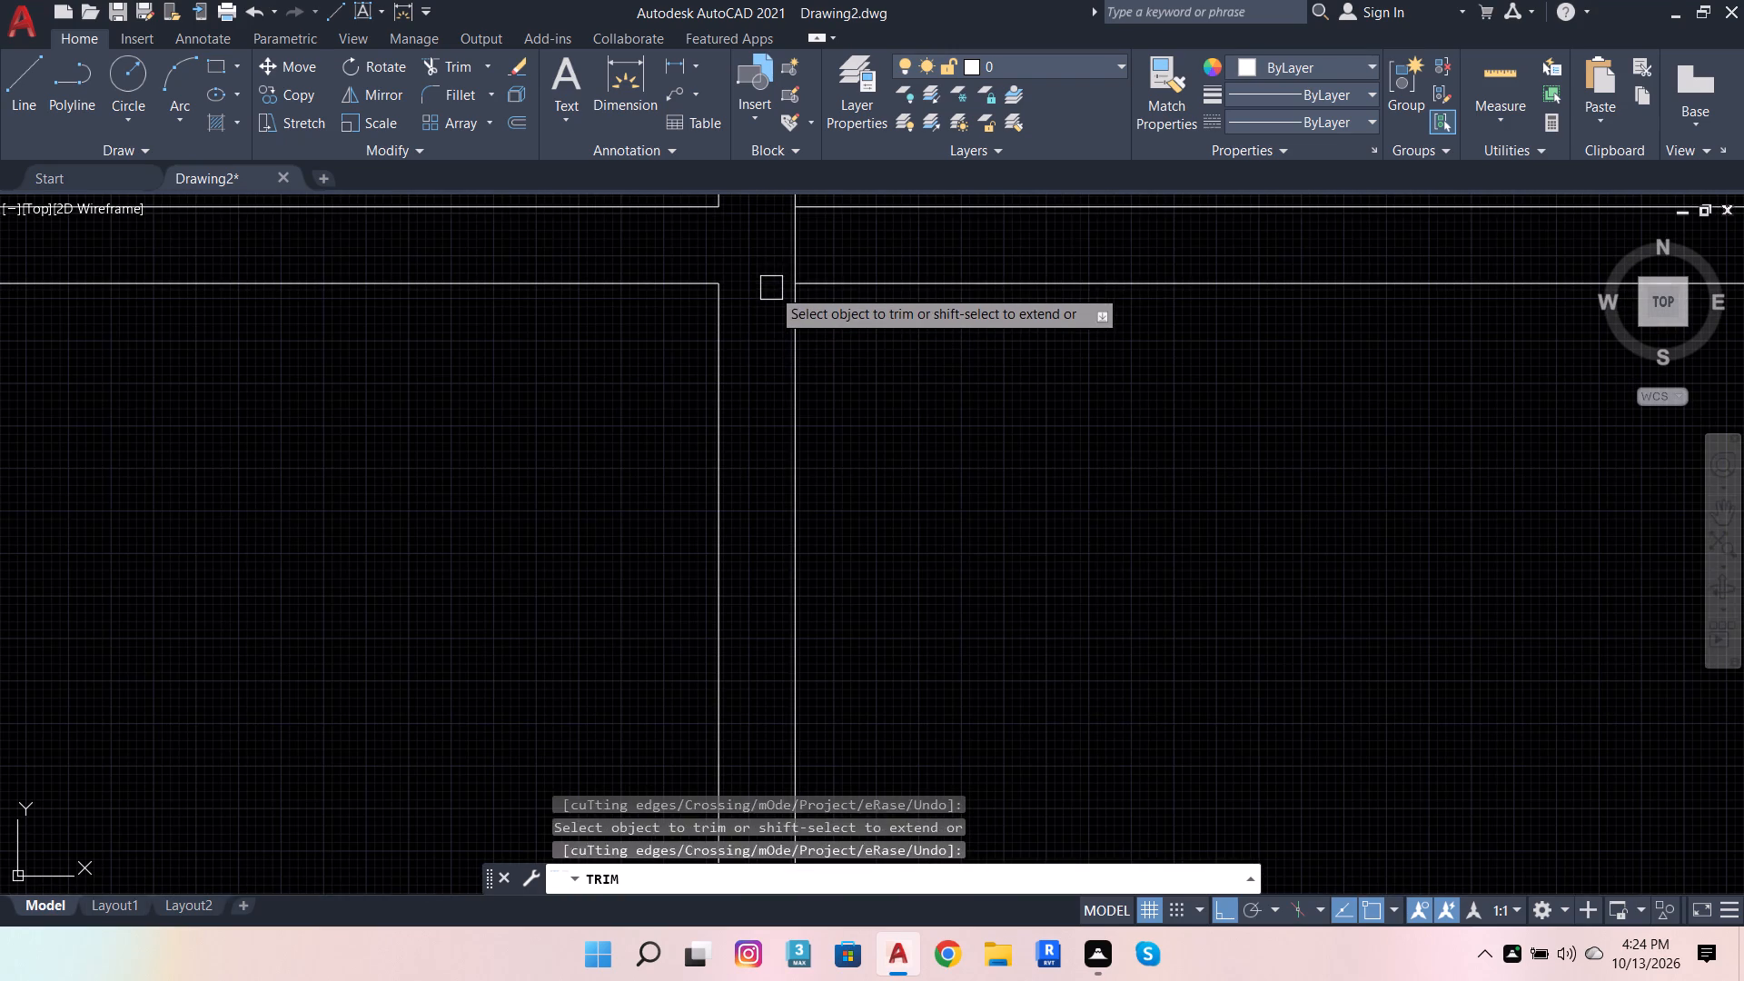
click(788, 256)
scroll(641, 424, down, 4)
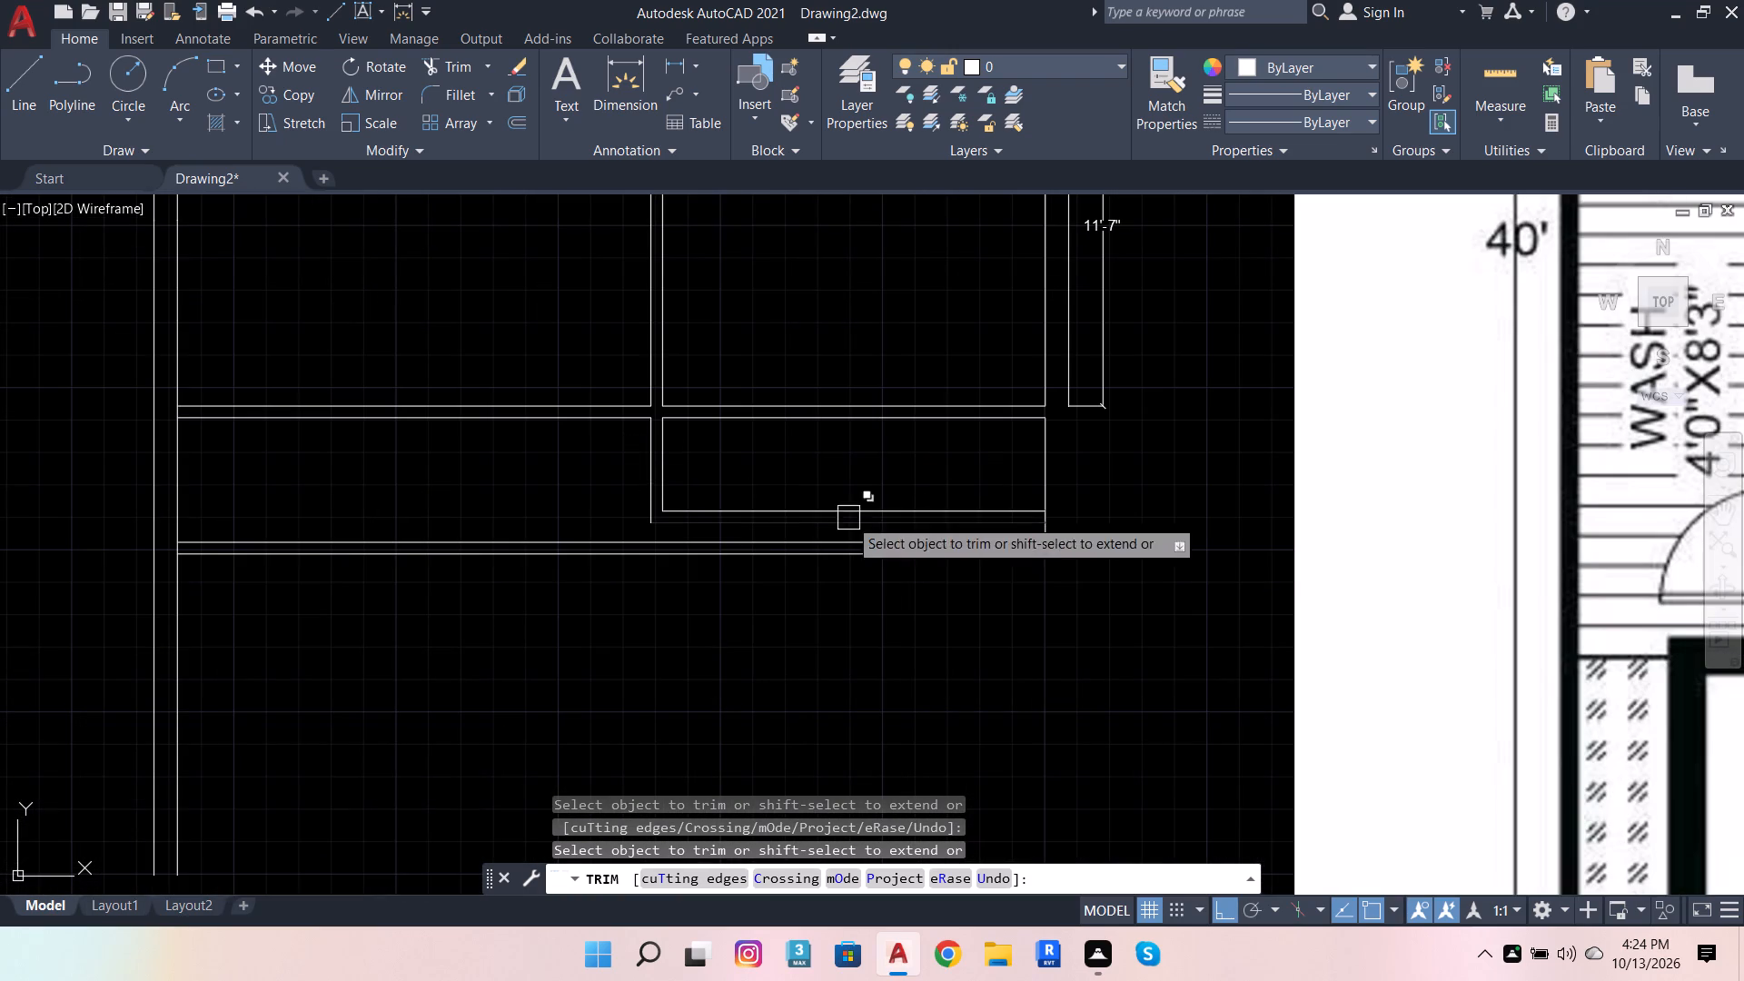
scroll(1072, 500, up, 2)
scroll(1055, 514, down, 1)
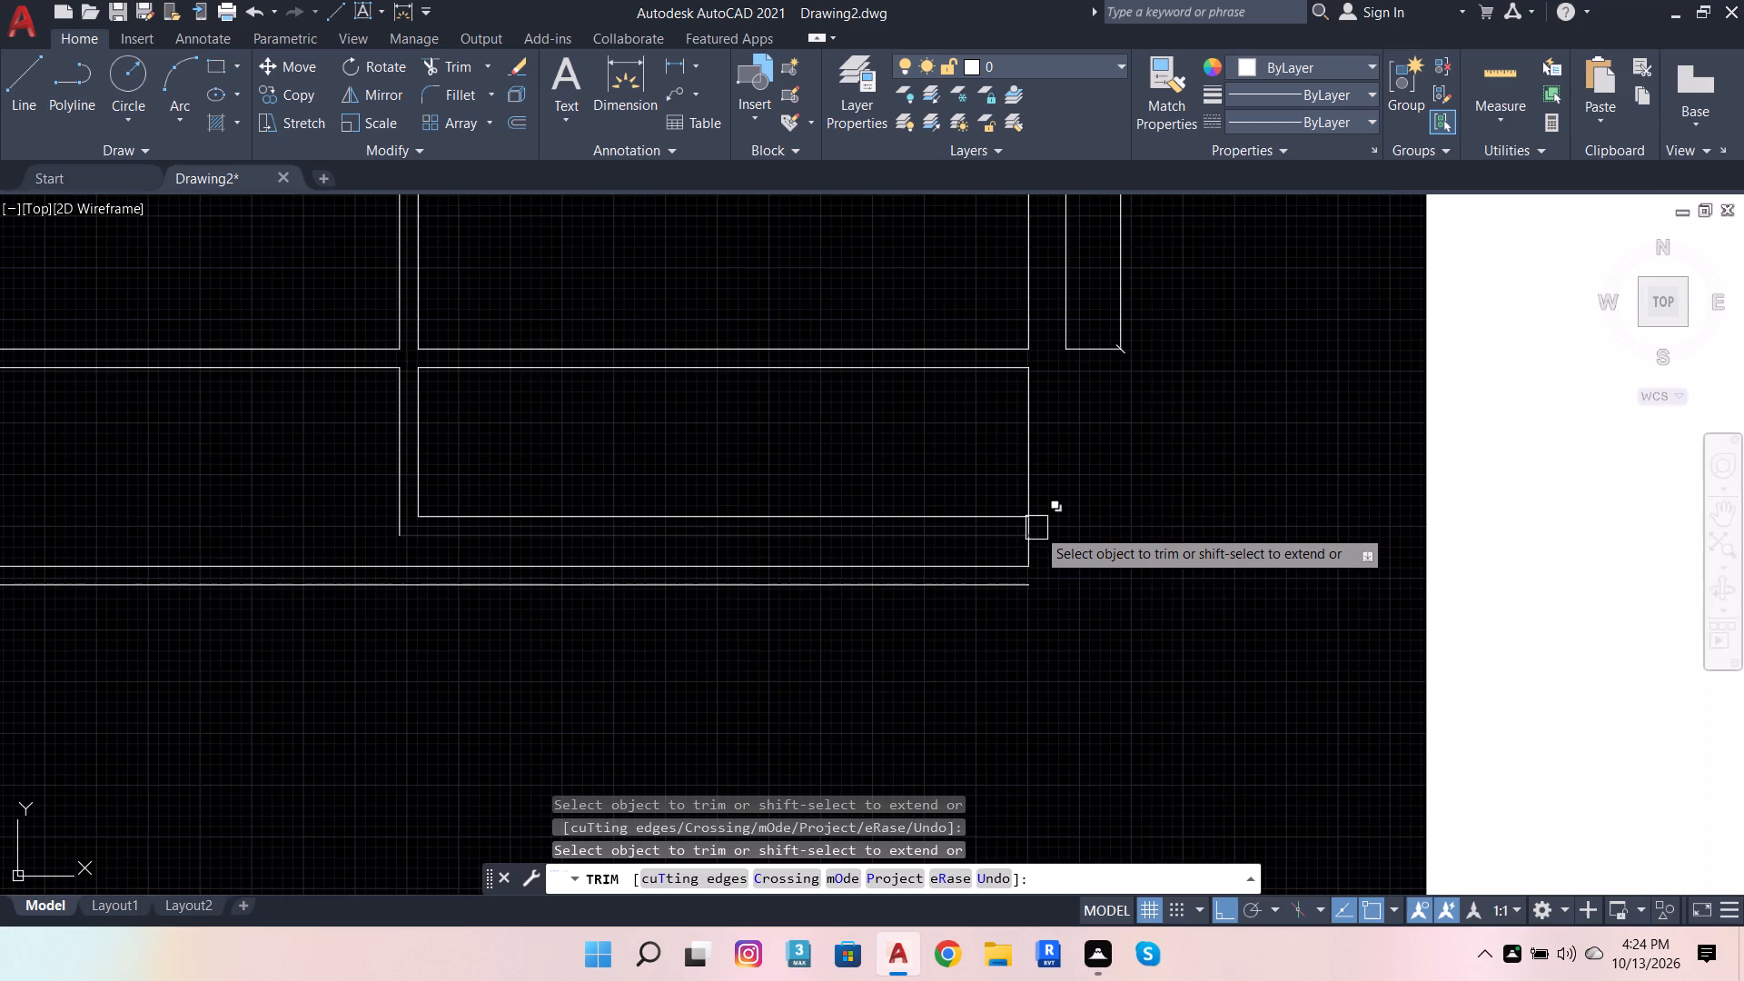
scroll(1036, 528, up, 3)
click(1017, 528)
scroll(1092, 532, down, 3)
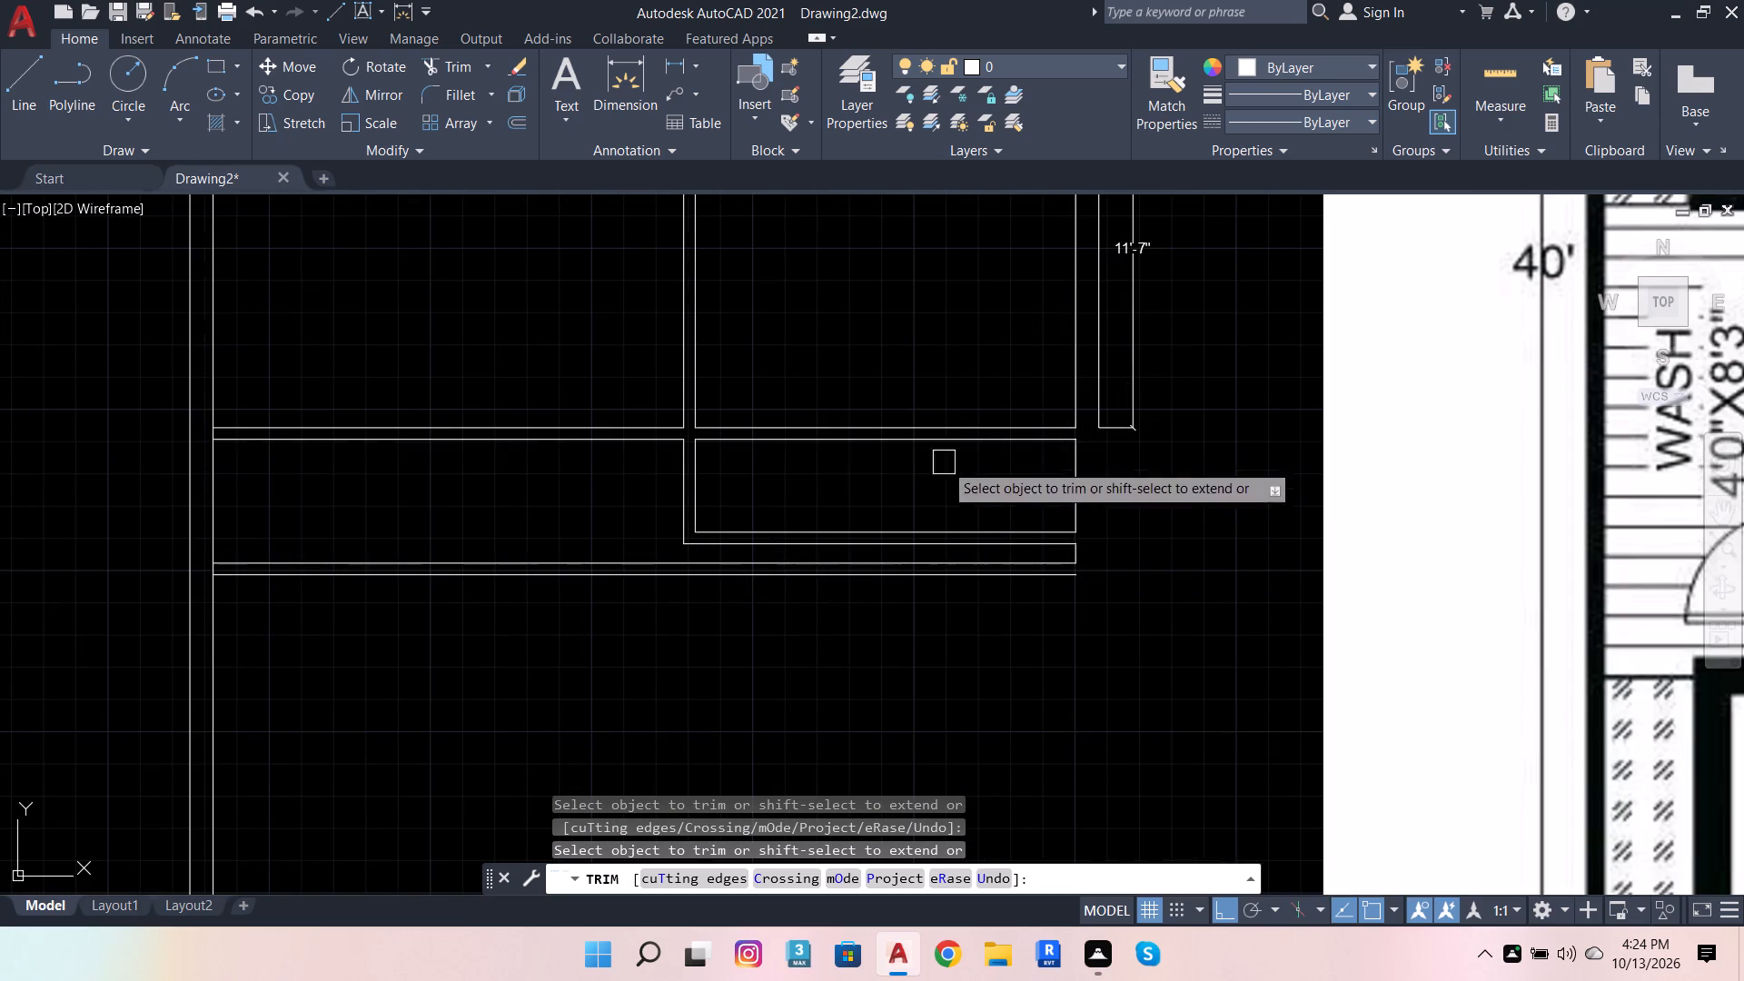
Join the partition across the old lower wall, trim that wall's lines out of the C Bedroom, and open the toilet wall junction.
shift+click(679, 381)
shift+click(708, 389)
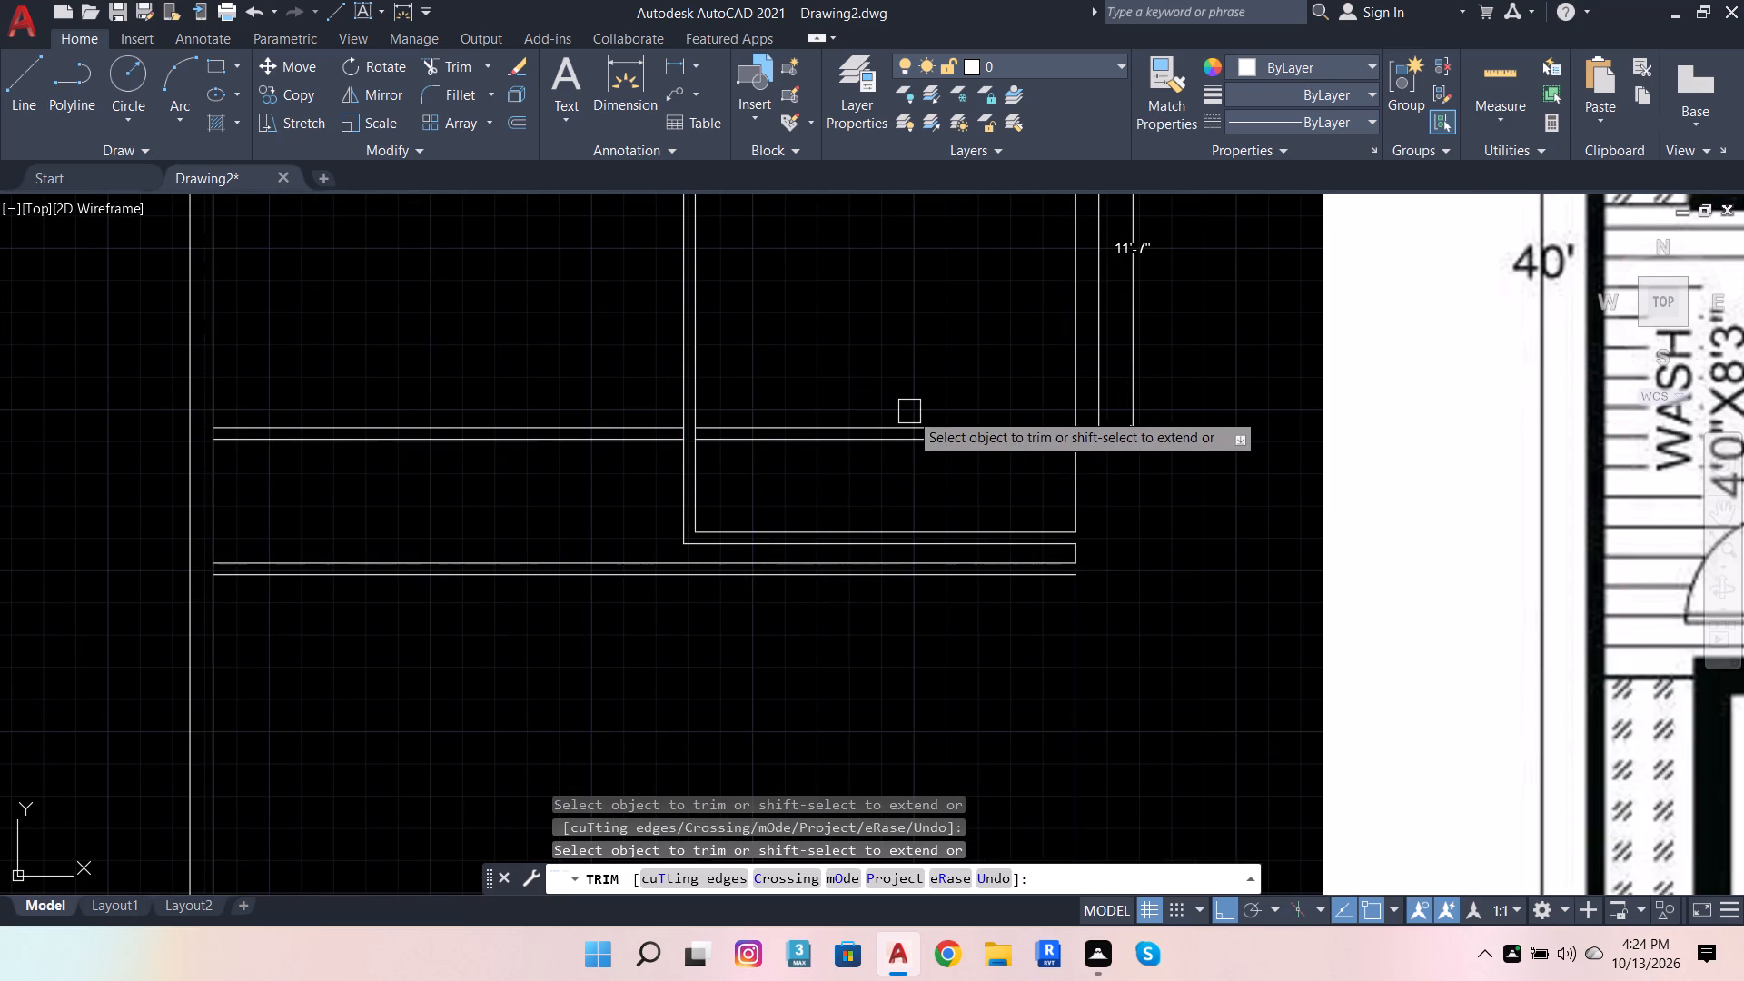
click(890, 471)
click(917, 413)
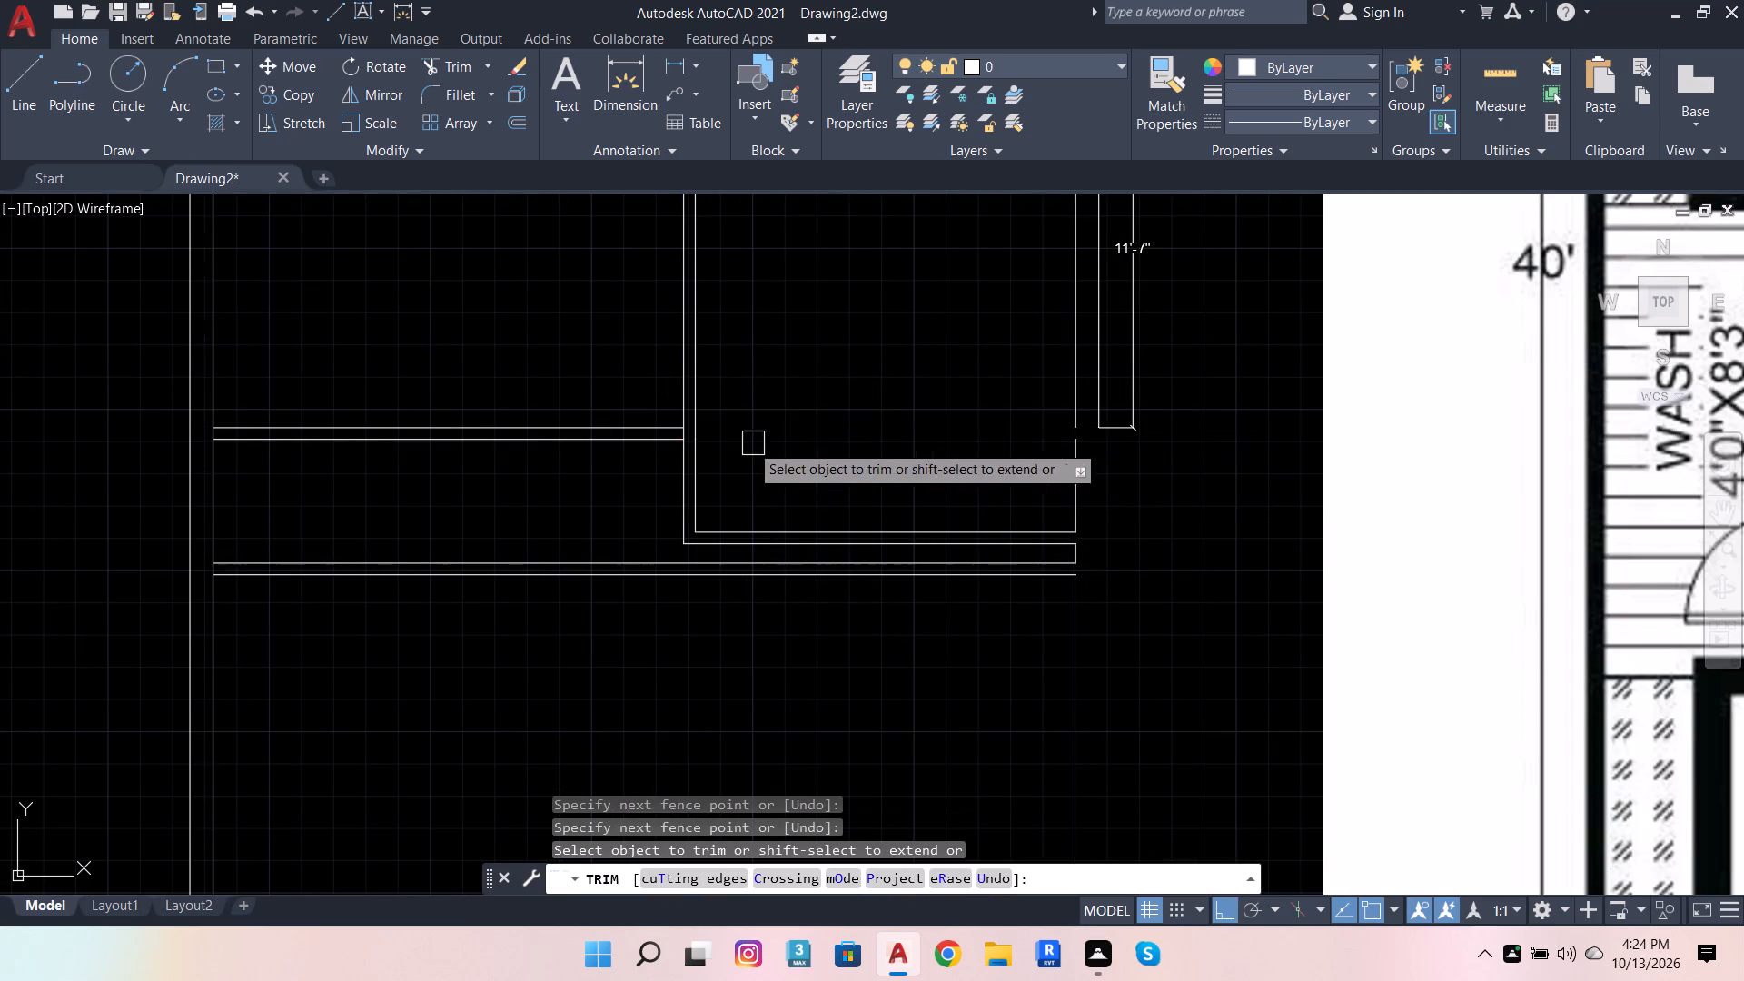
scroll(659, 427, up, 3)
click(752, 452)
scroll(1153, 441, down, 2)
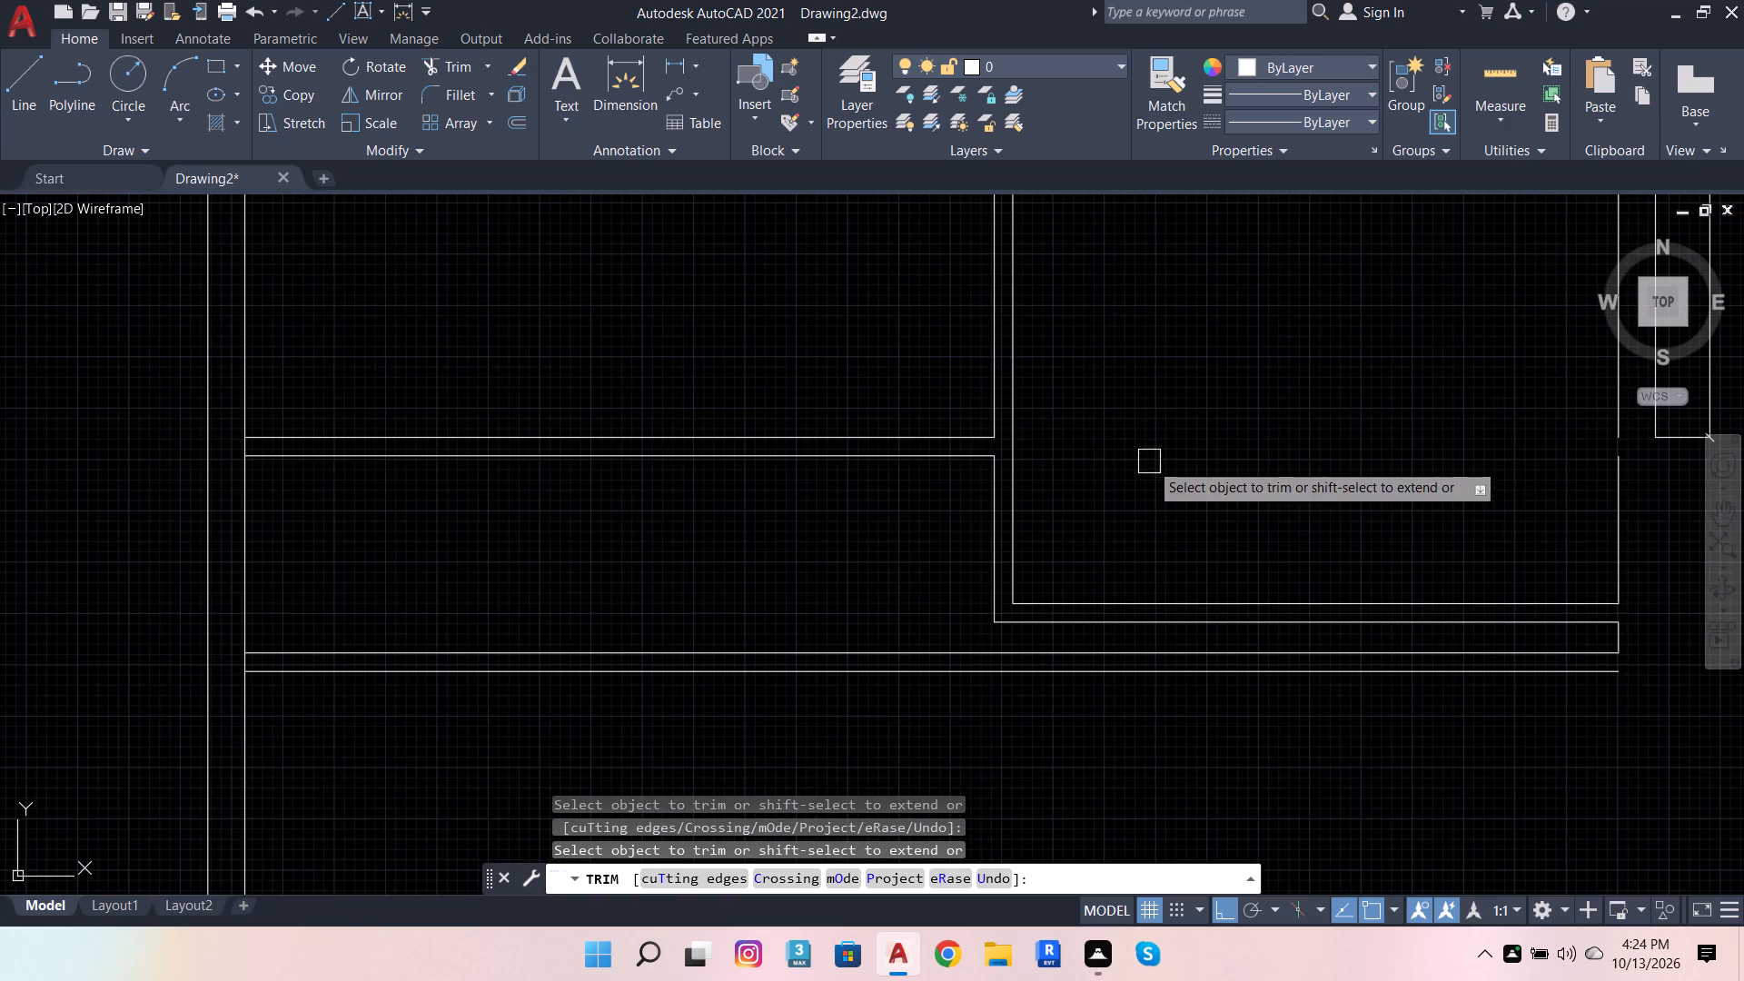
Remove the 11'-7" dimension and the leftover short vertical wall piece below the C Bedroom's lower corner.
scroll(1084, 542, down, 2)
scroll(1350, 485, up, 2)
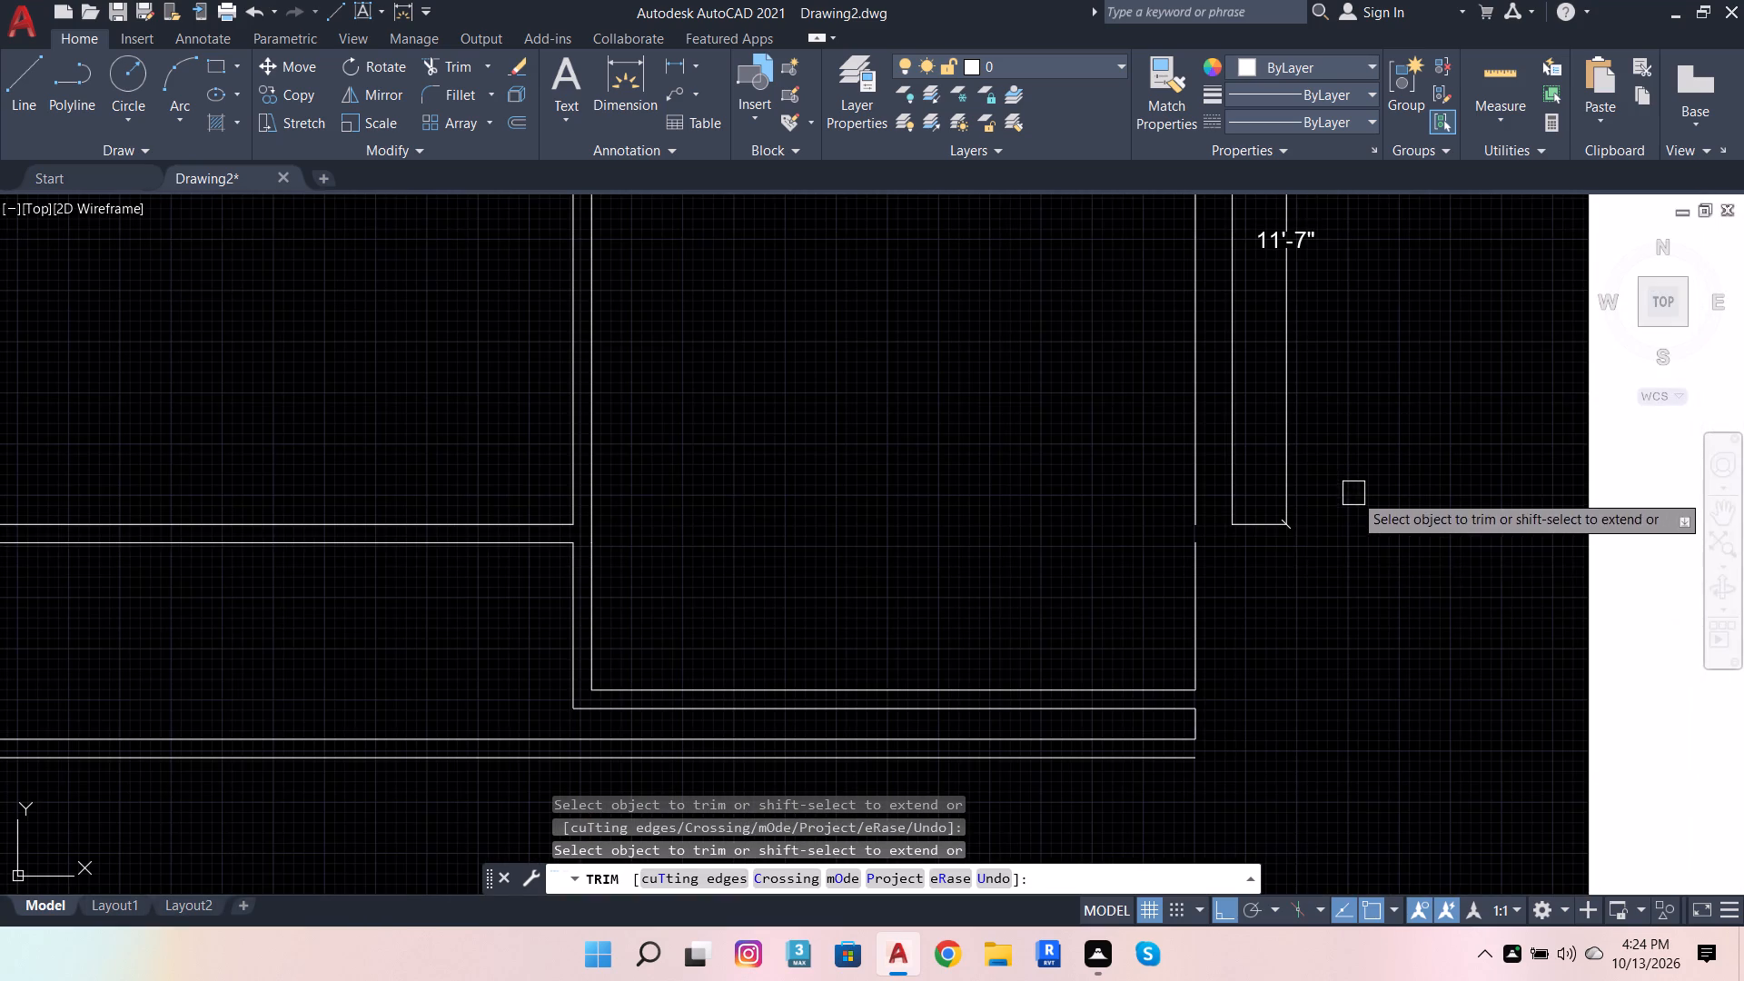
scroll(1259, 596, down, 1)
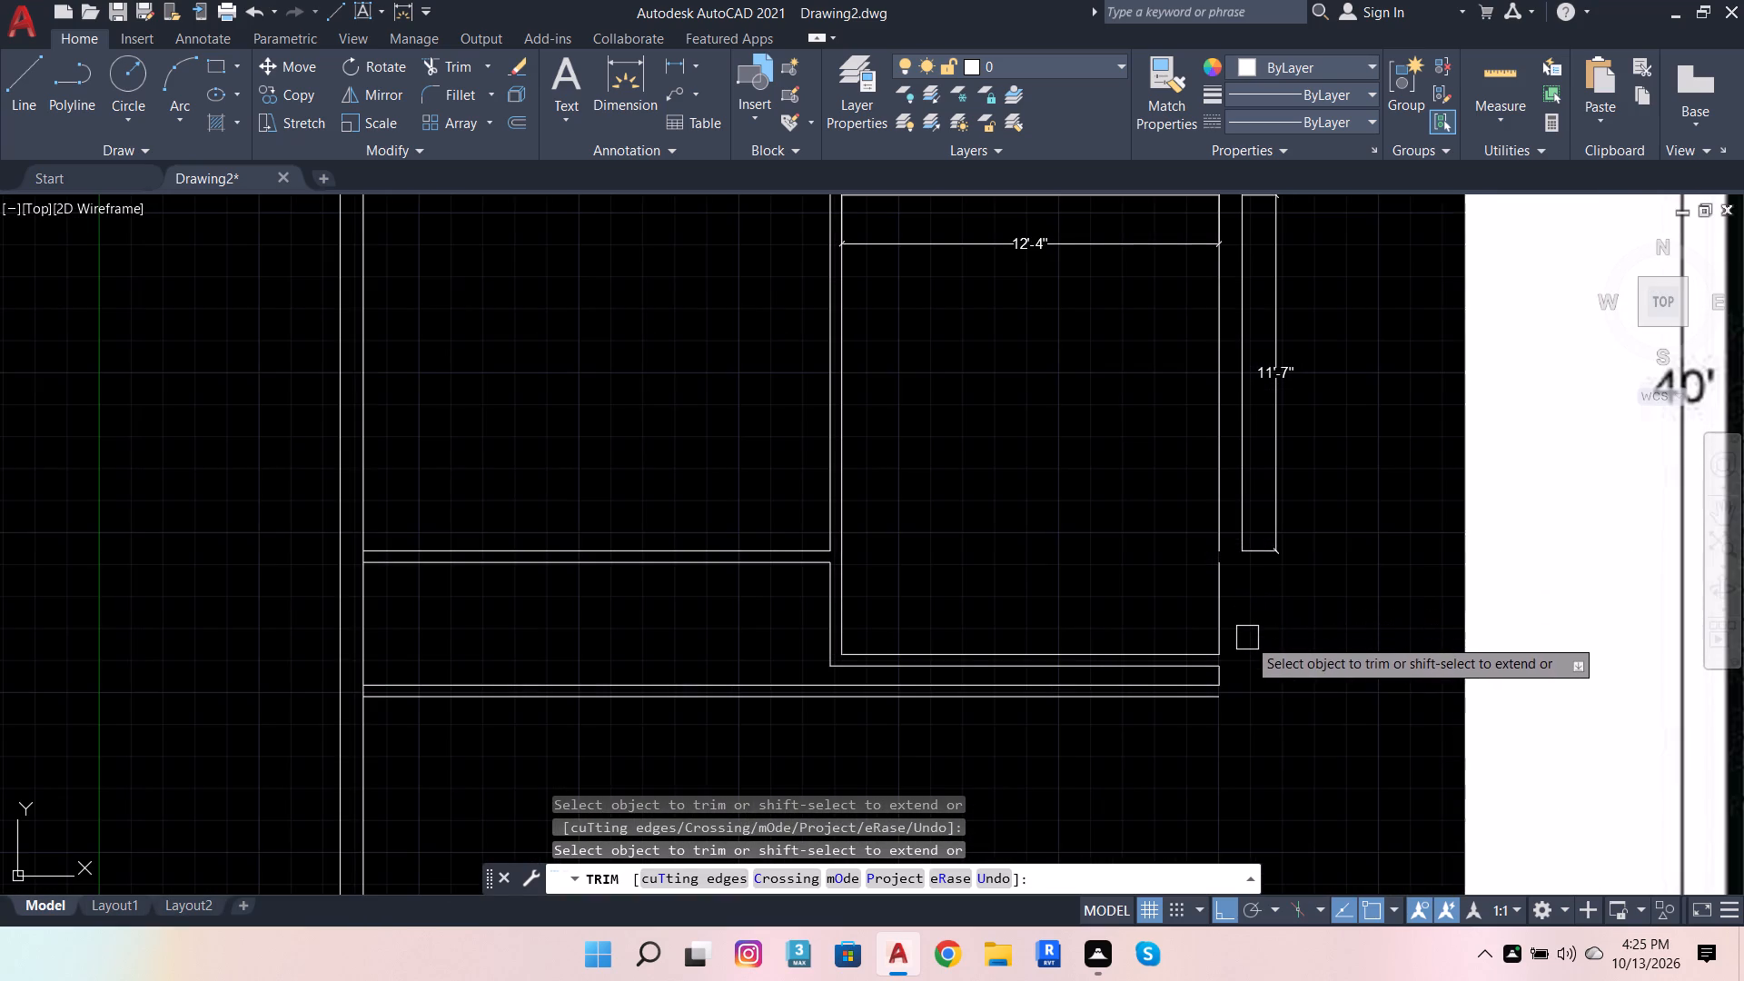
scroll(1247, 641, down, 1)
click(1264, 548)
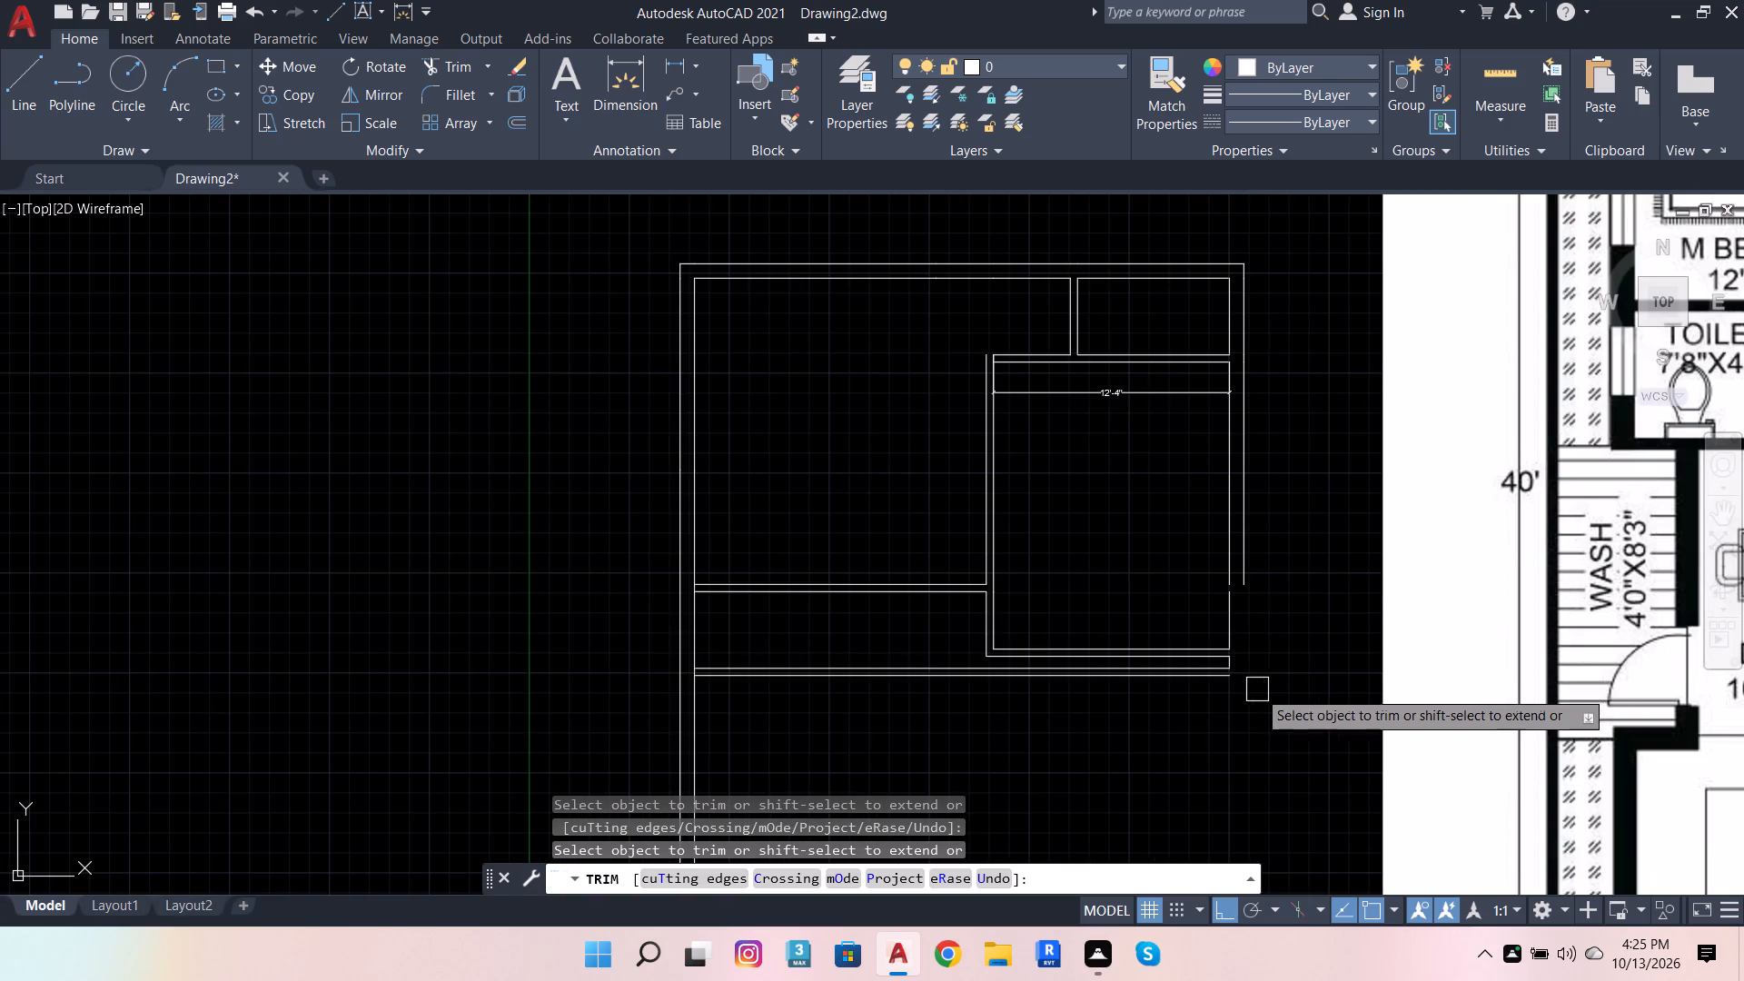
scroll(1251, 691, up, 2)
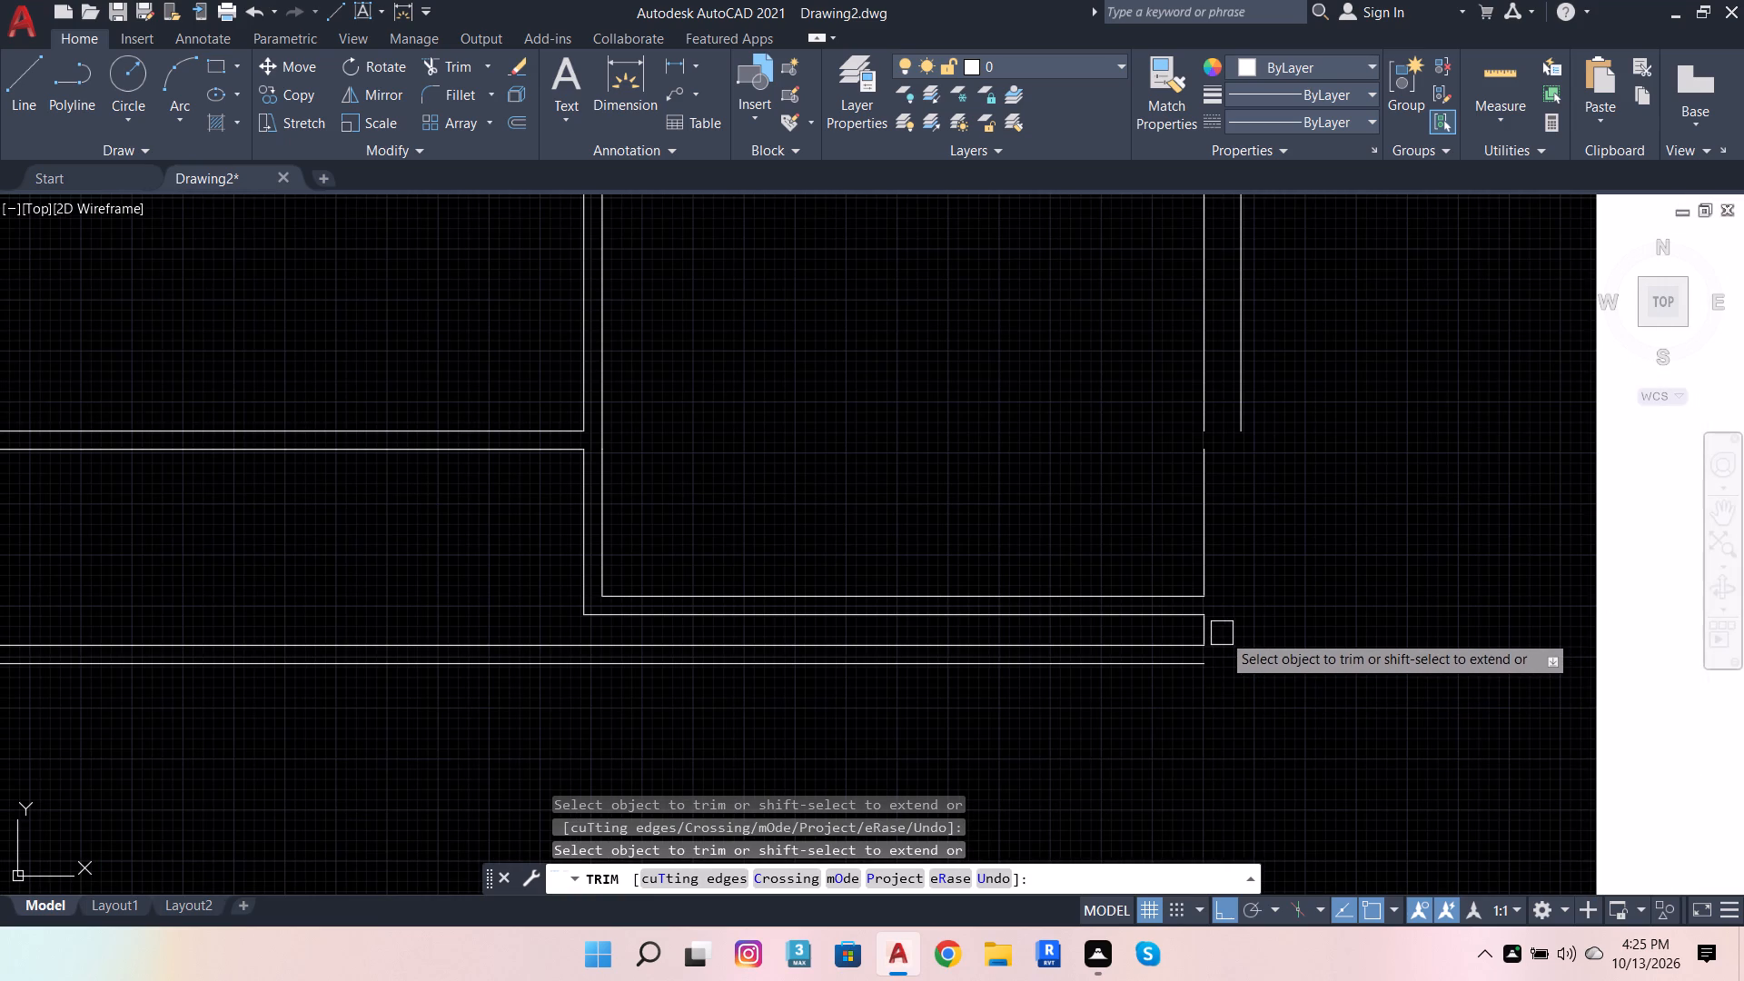
click(1214, 629)
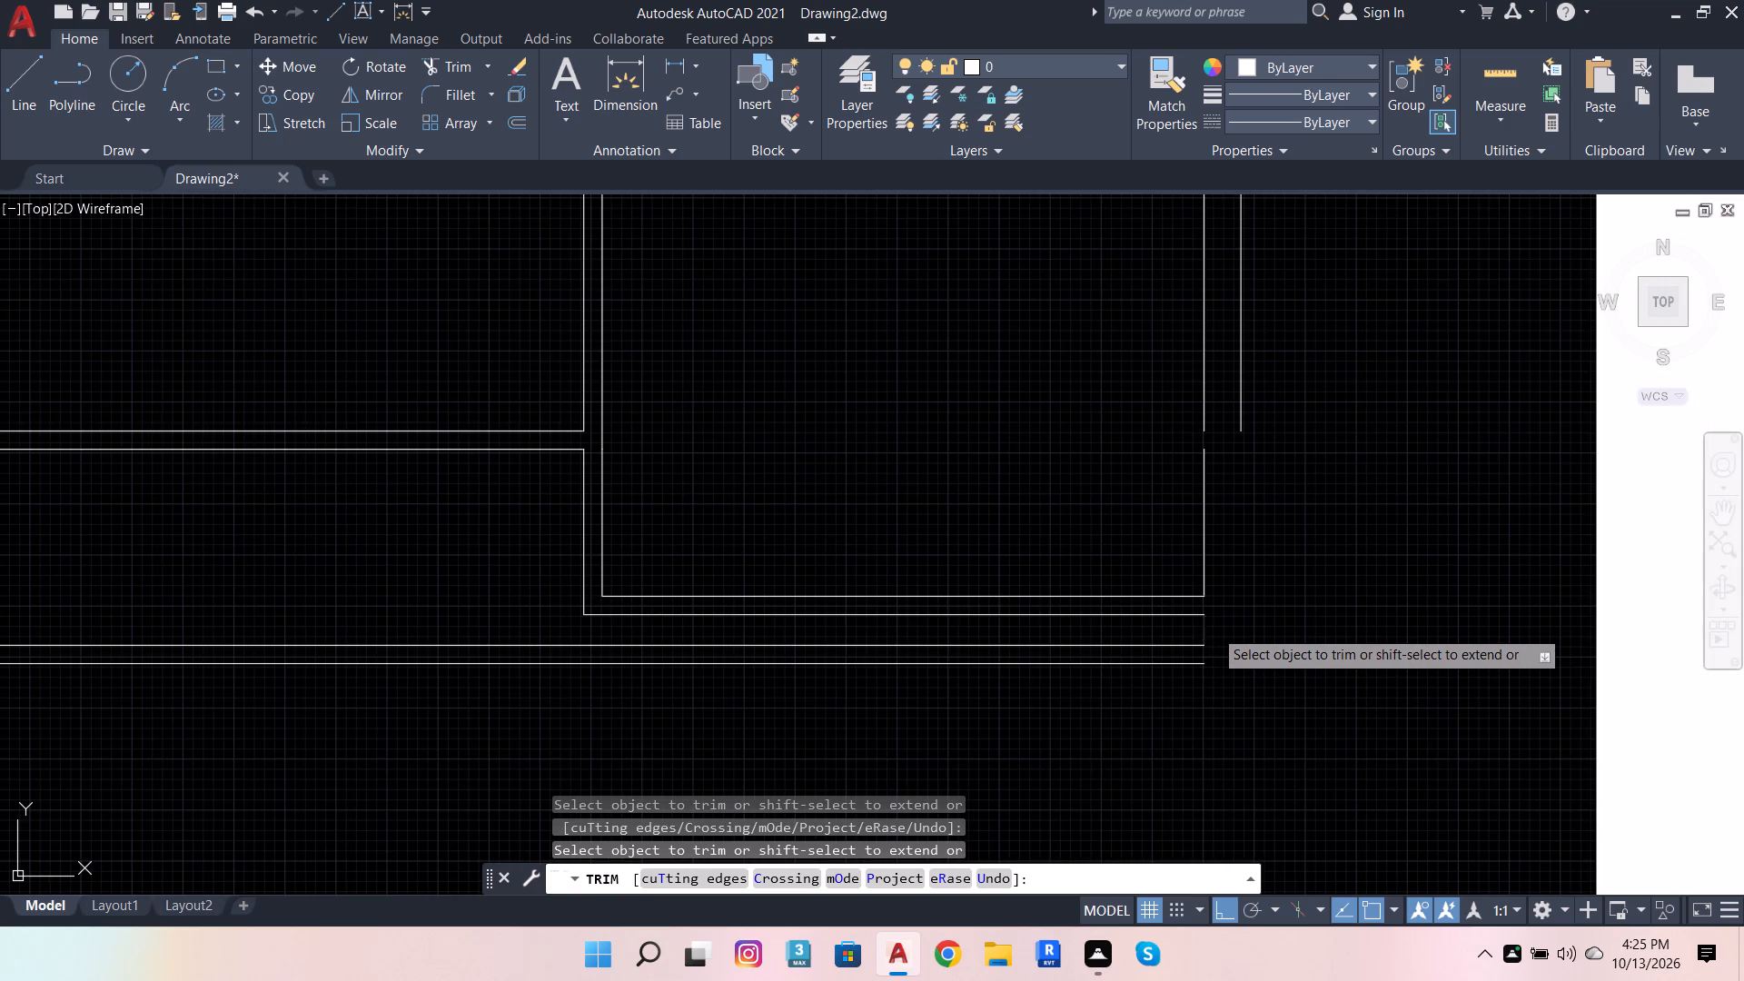
Trim the M Bedroom side outer wall's inner face where the toilet's upper and lower walls meet it.
scroll(1256, 615, down, 2)
scroll(897, 642, up, 1)
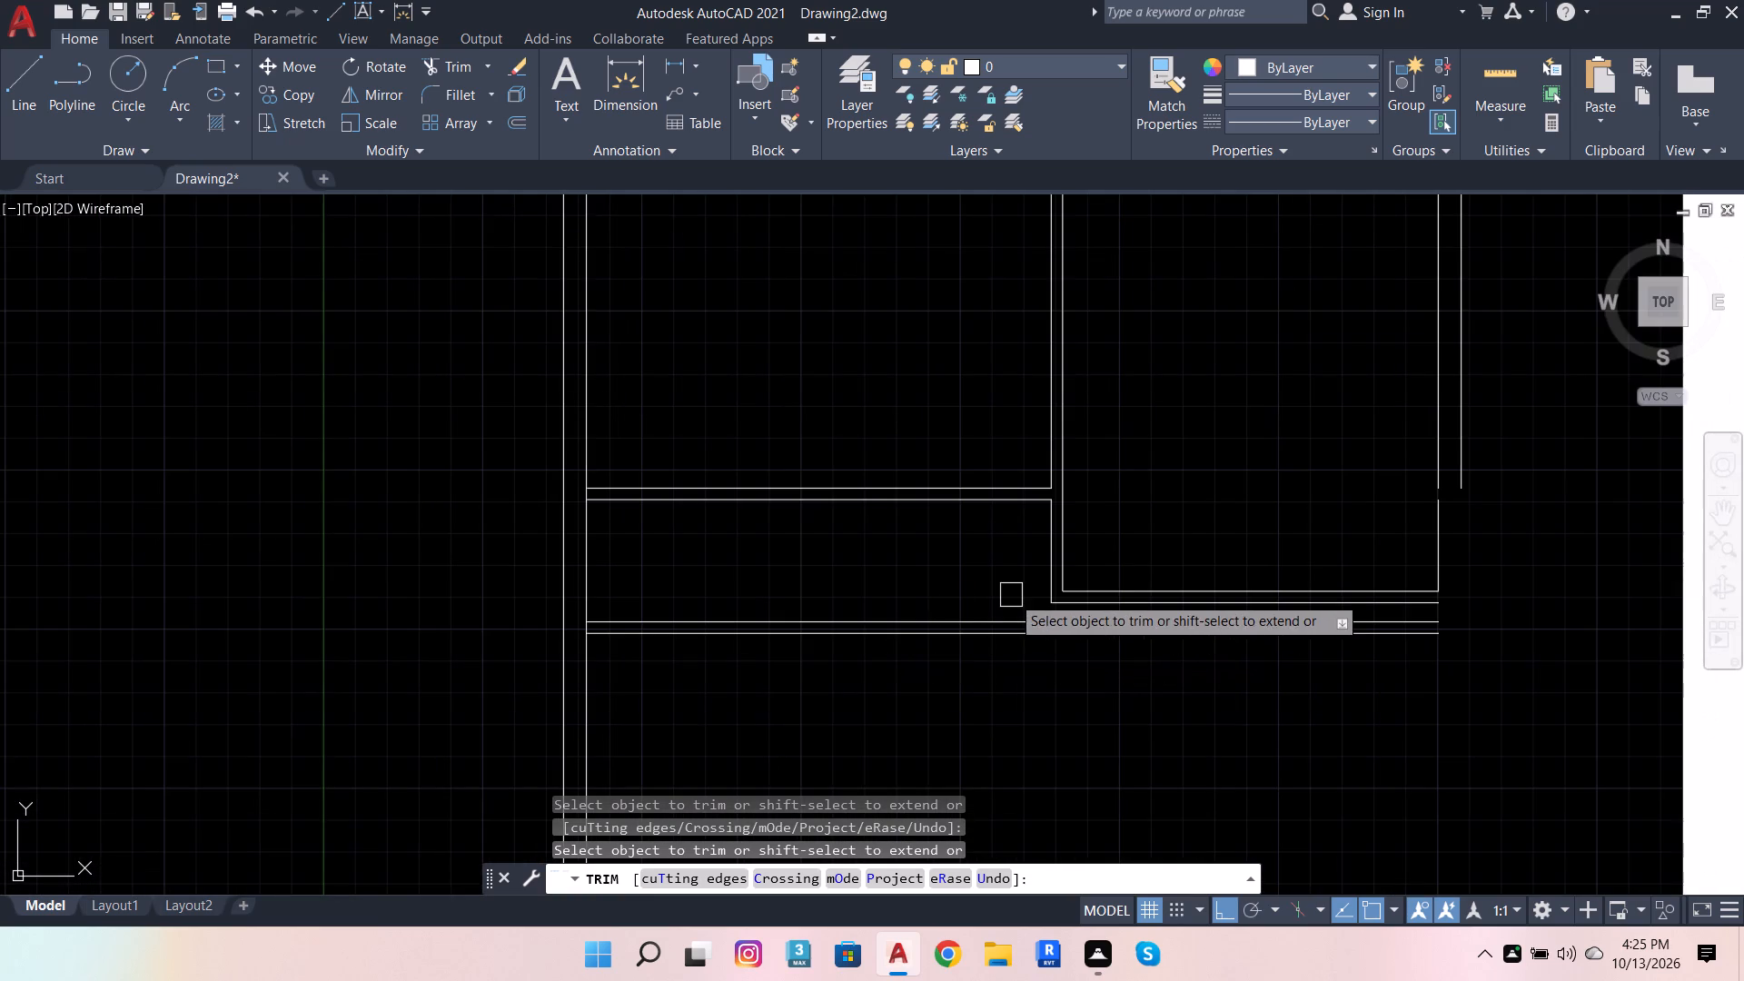
scroll(629, 500, up, 3)
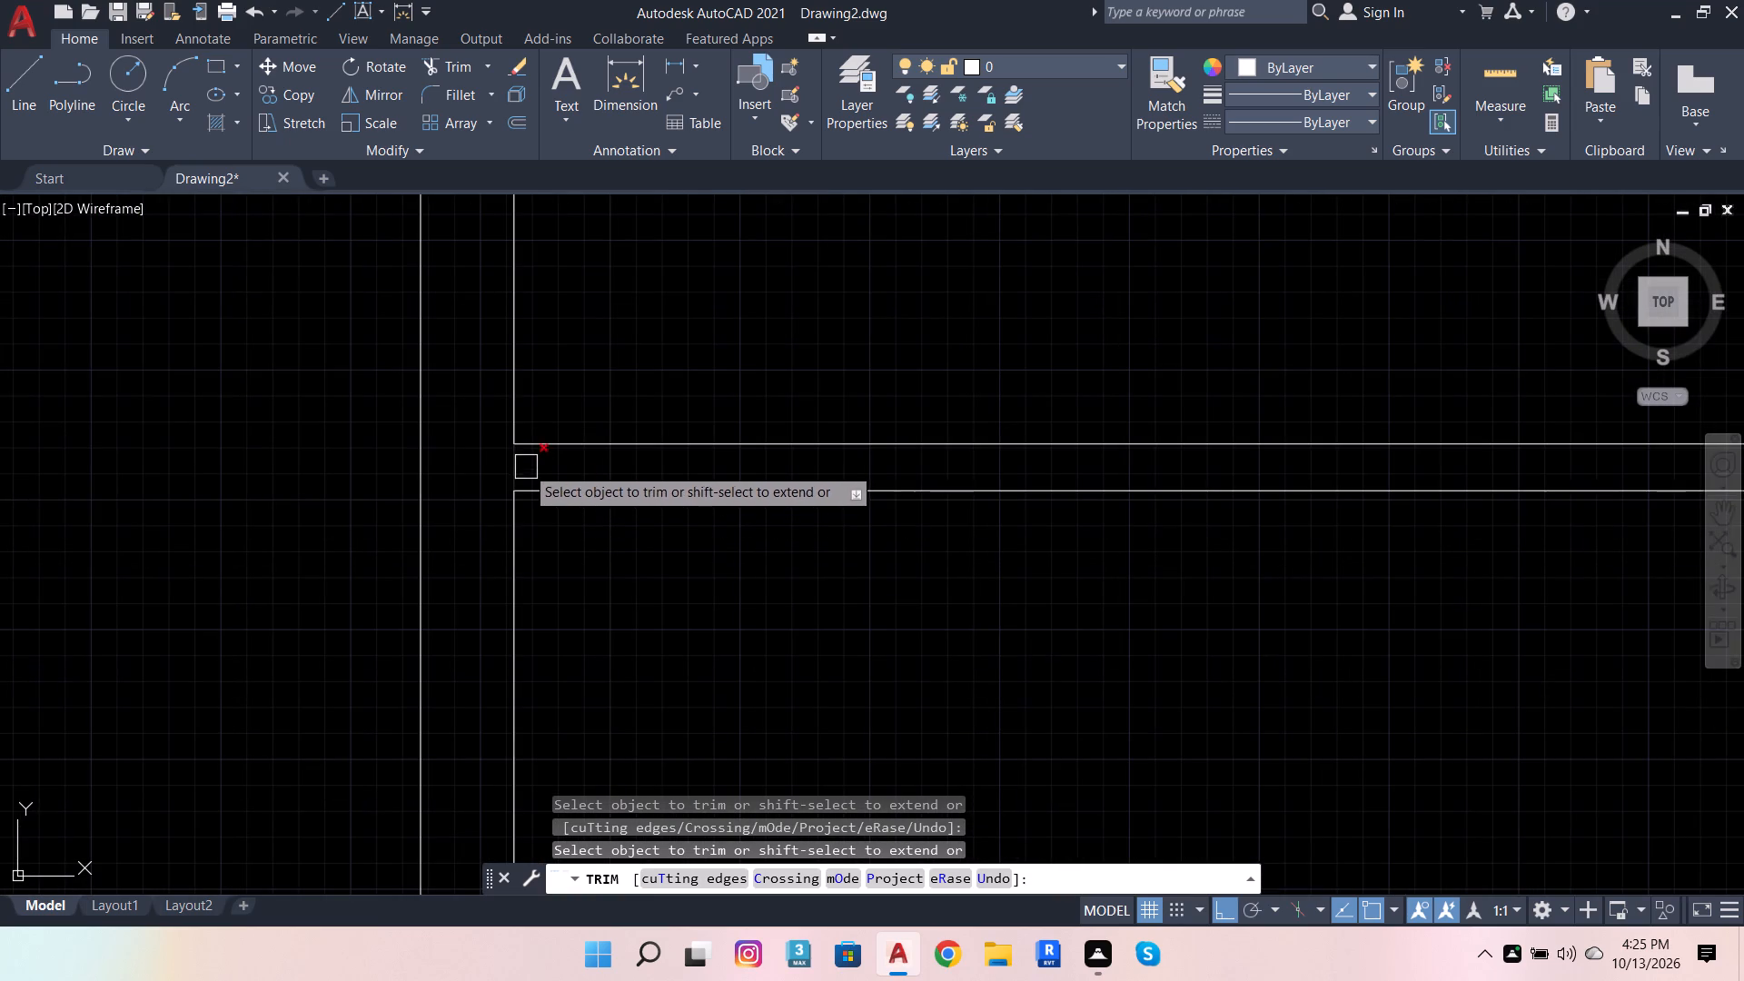
click(510, 468)
scroll(843, 472, down, 3)
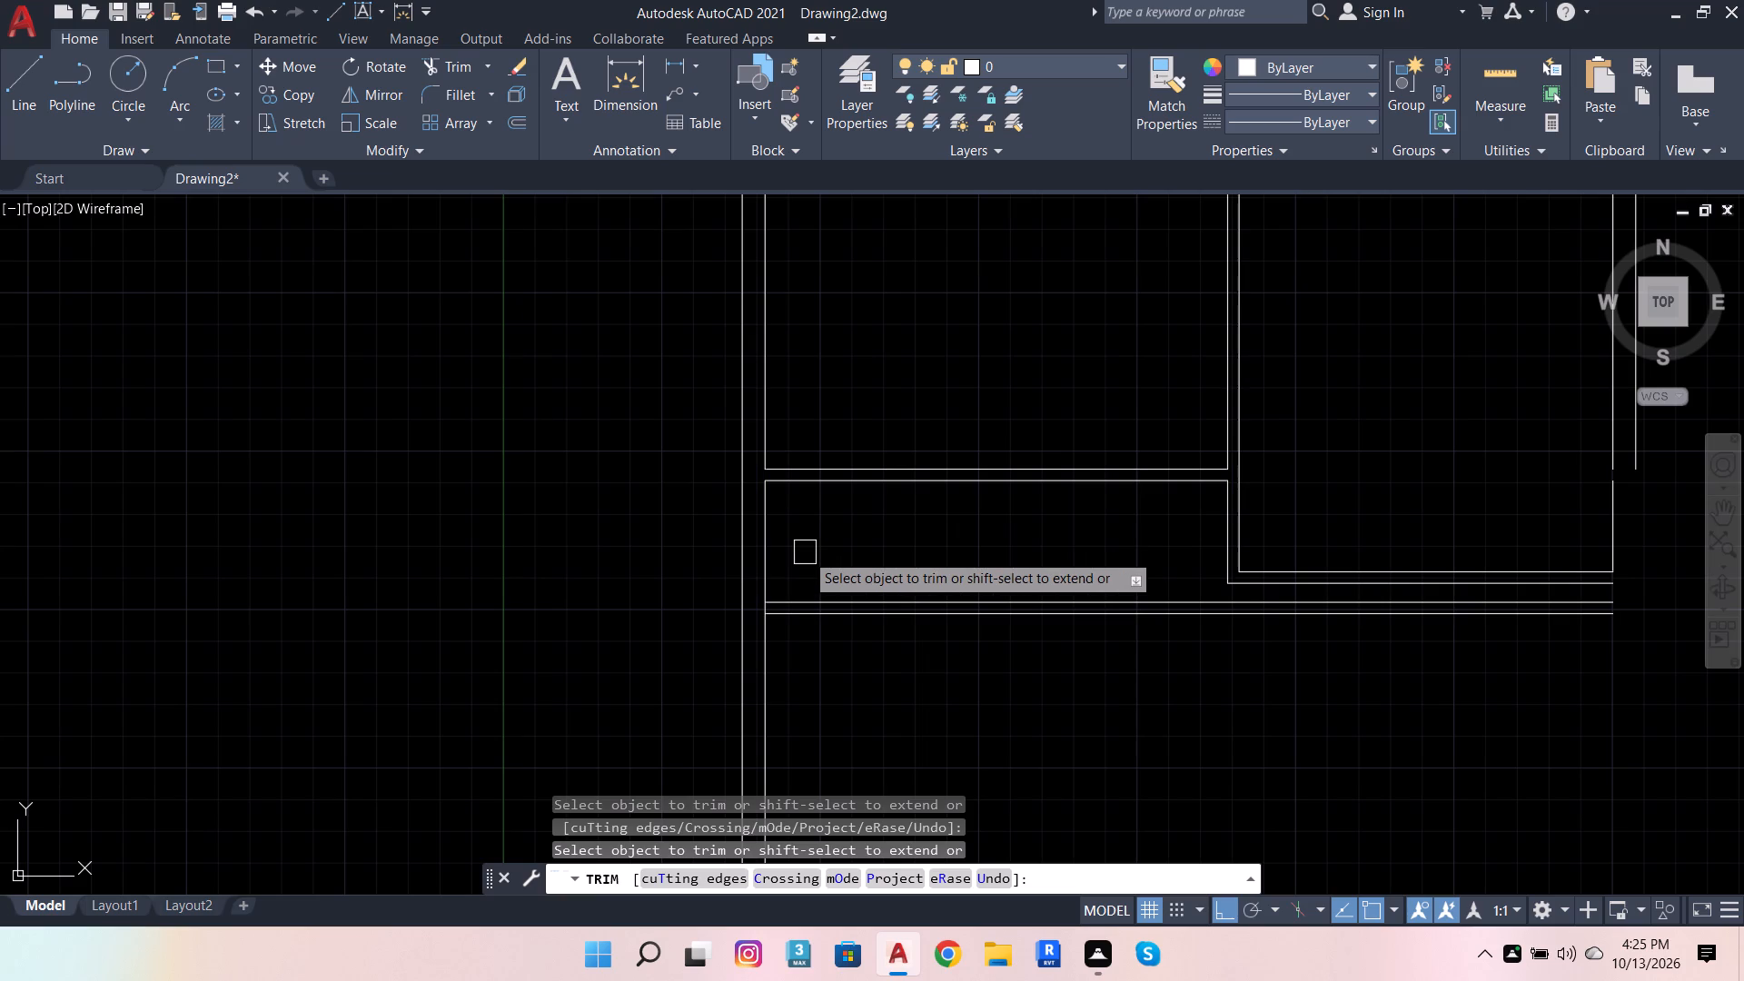
scroll(803, 557, down, 1)
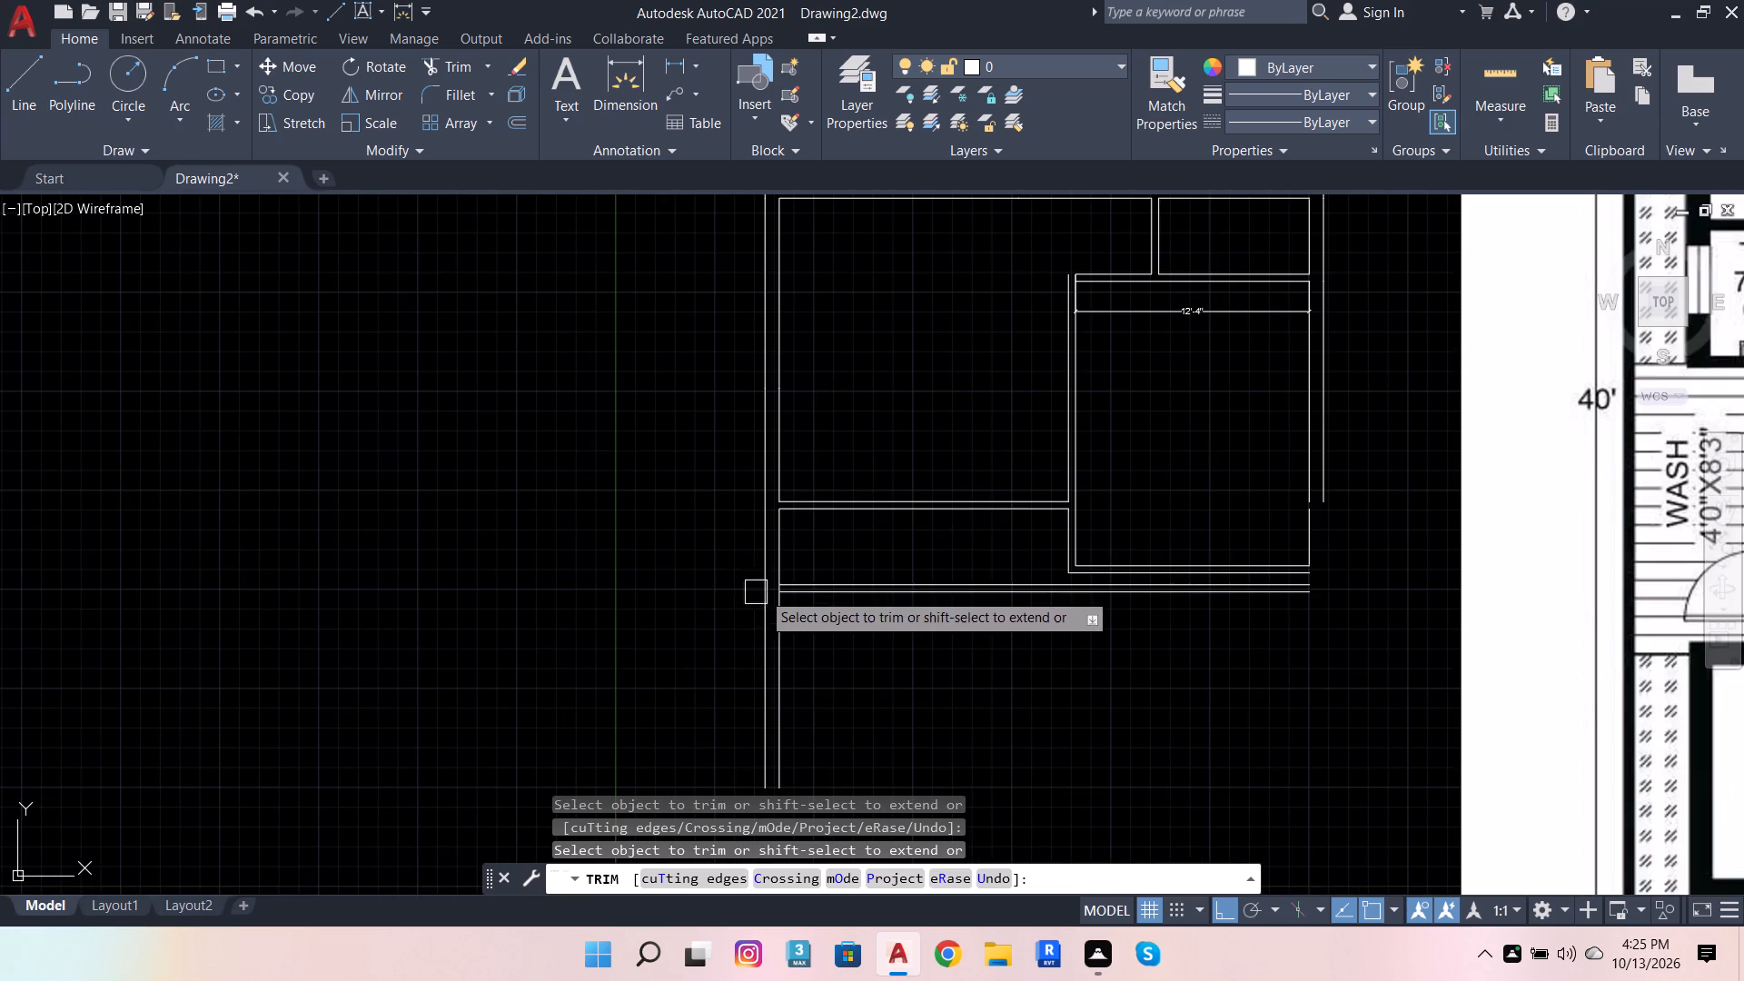
scroll(779, 585, up, 5)
click(752, 606)
scroll(820, 611, down, 3)
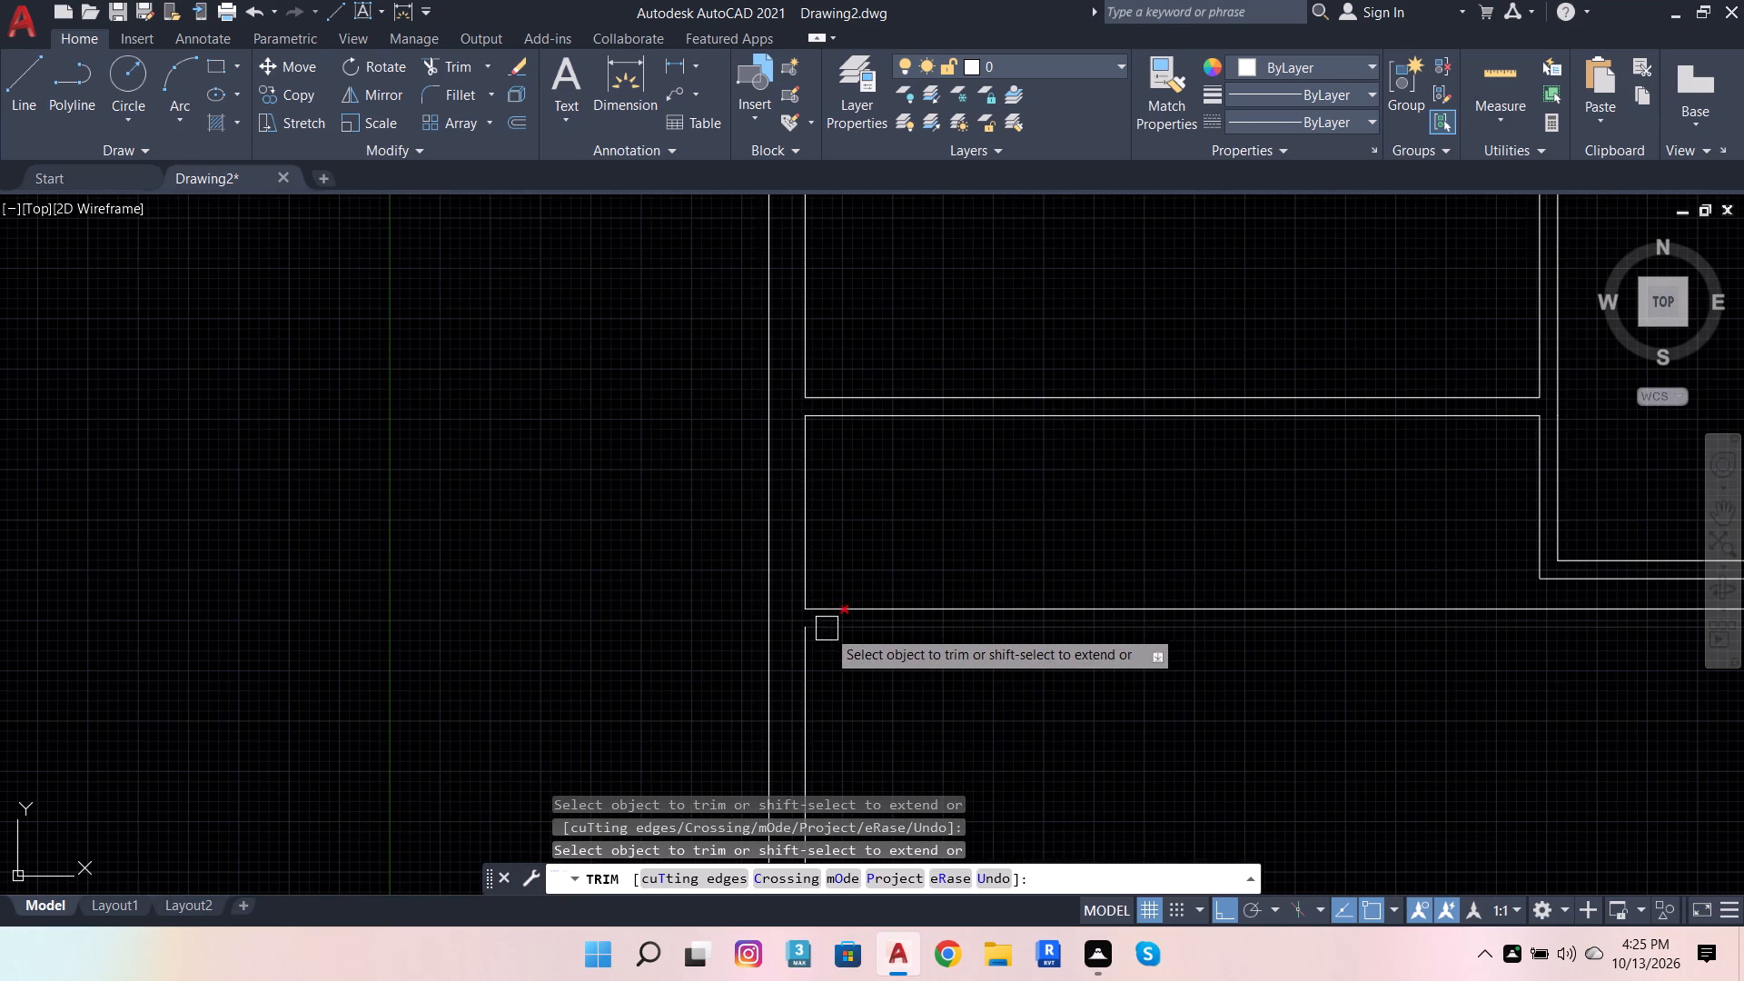
key(Escape)
key(Escape)
key(Escape)
Offset the outer wall's inner face beside the toilet 7'8" inward for the toilet's width.
click(811, 564)
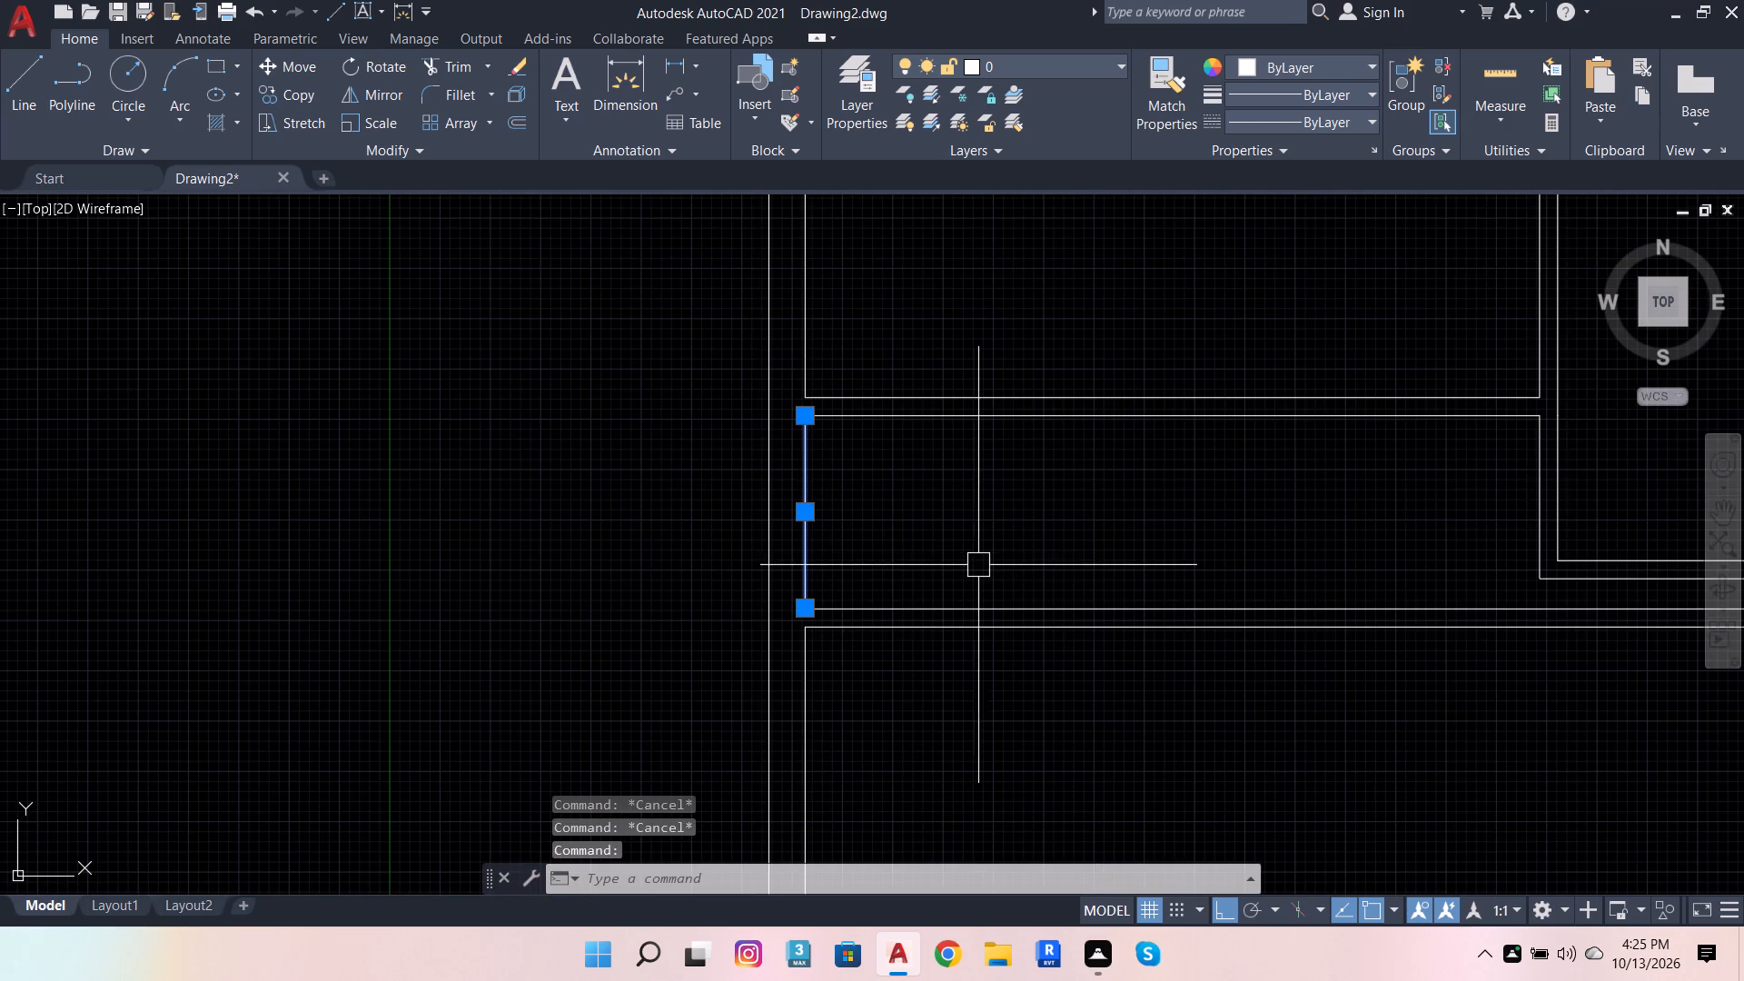
key(o)
key(Return)
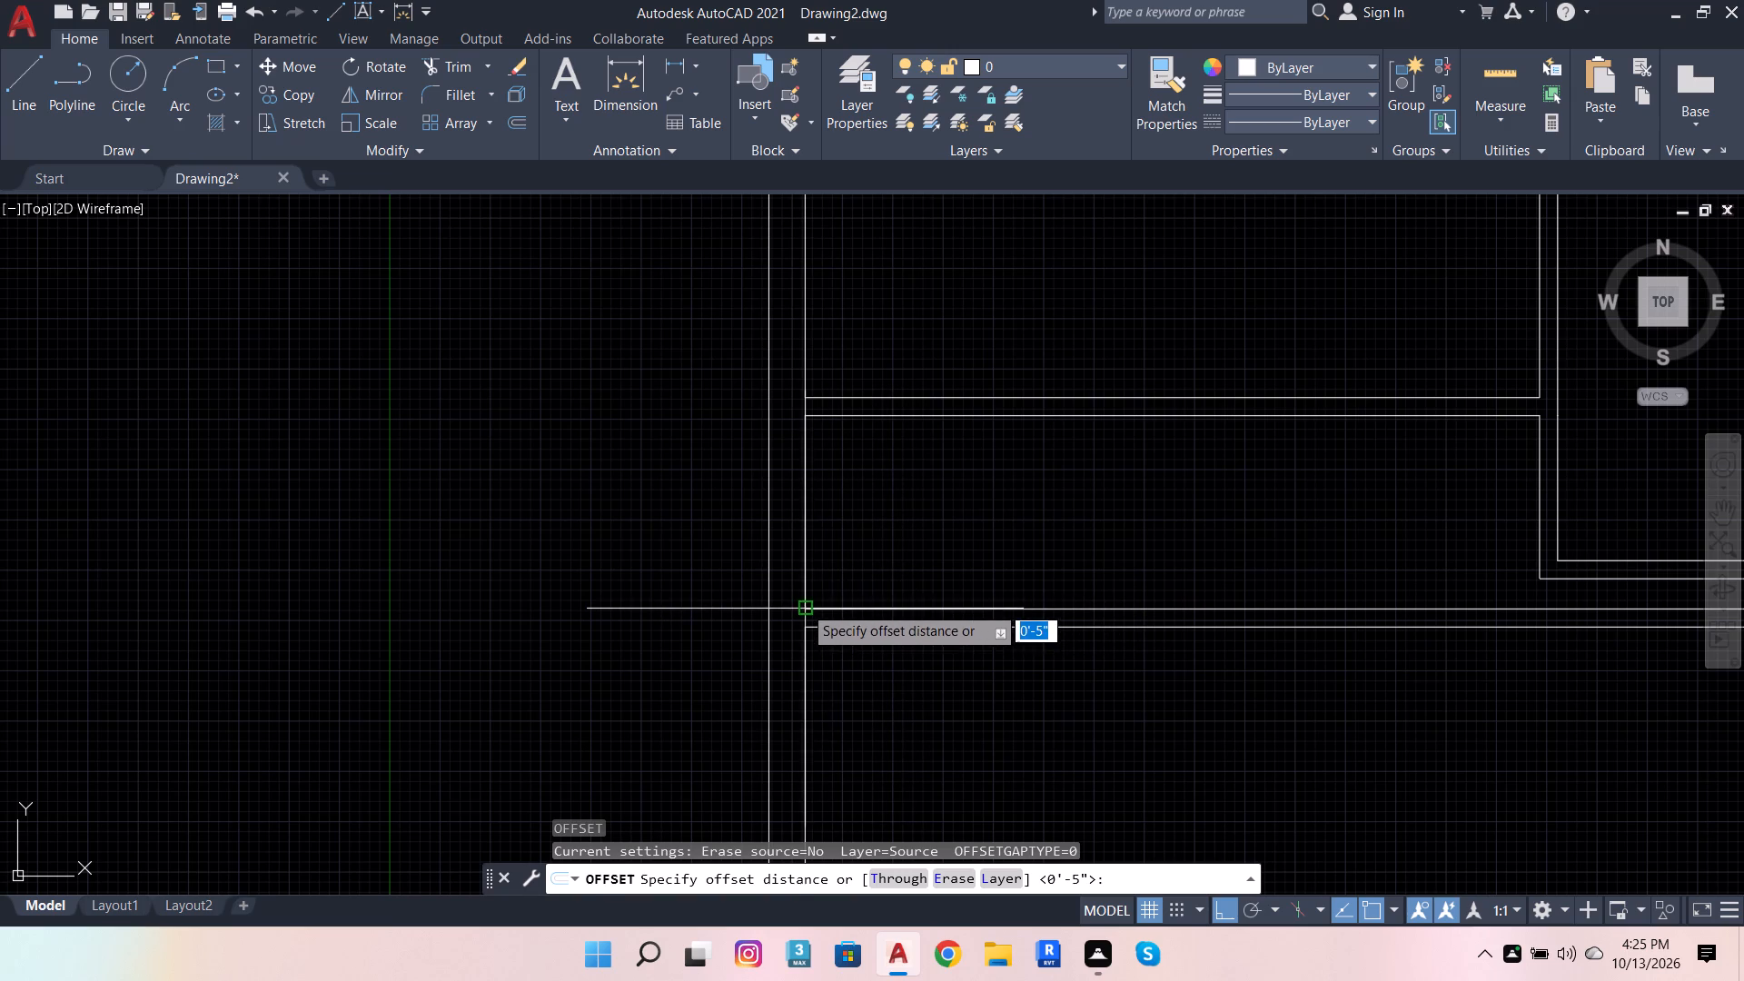
click(803, 605)
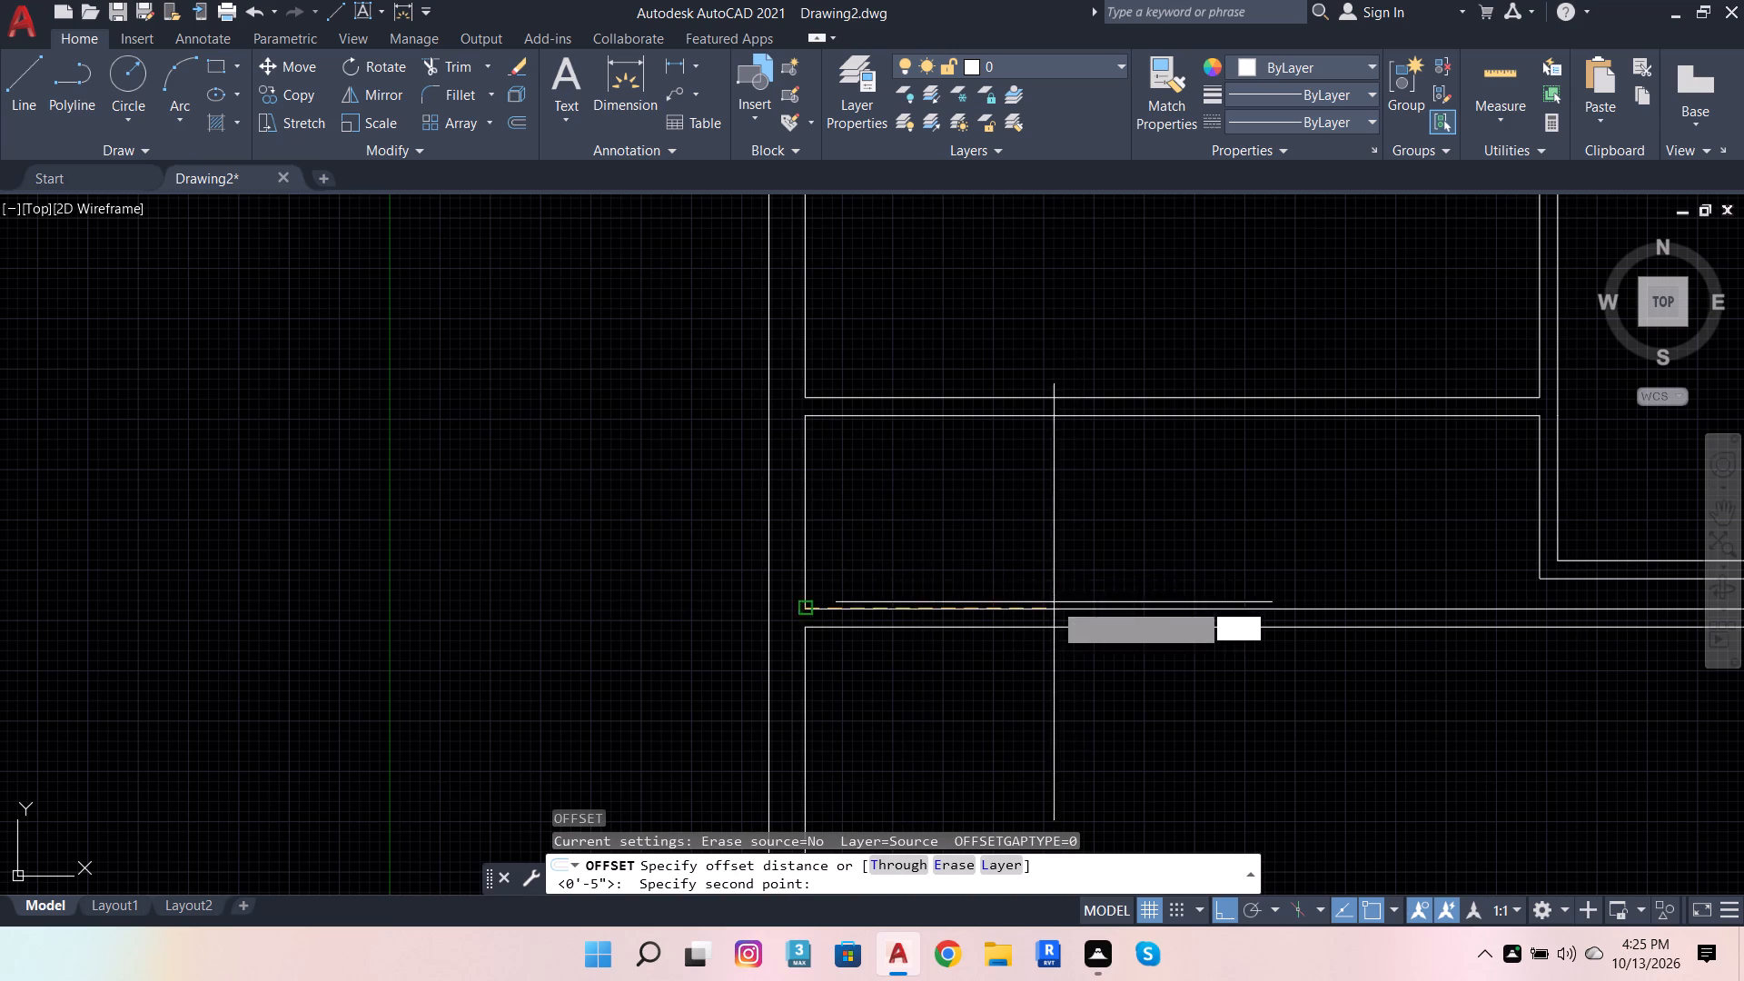
scroll(1054, 603, down, 3)
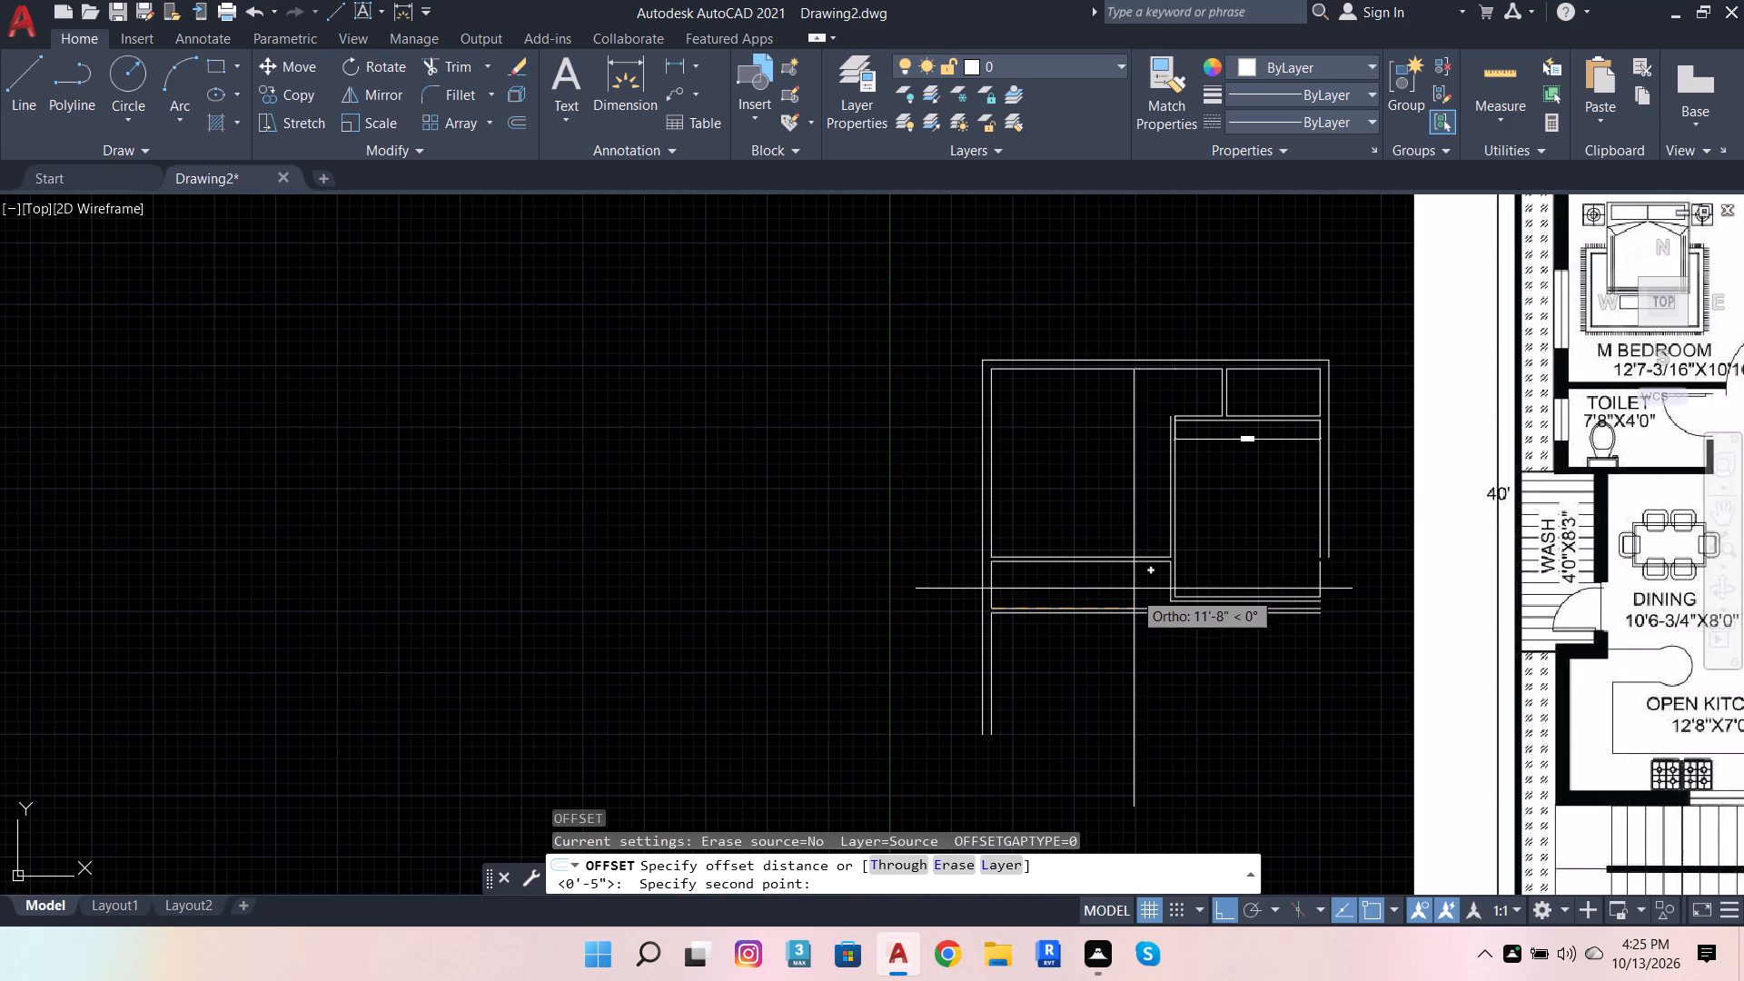
text(7'8)
key(Return)
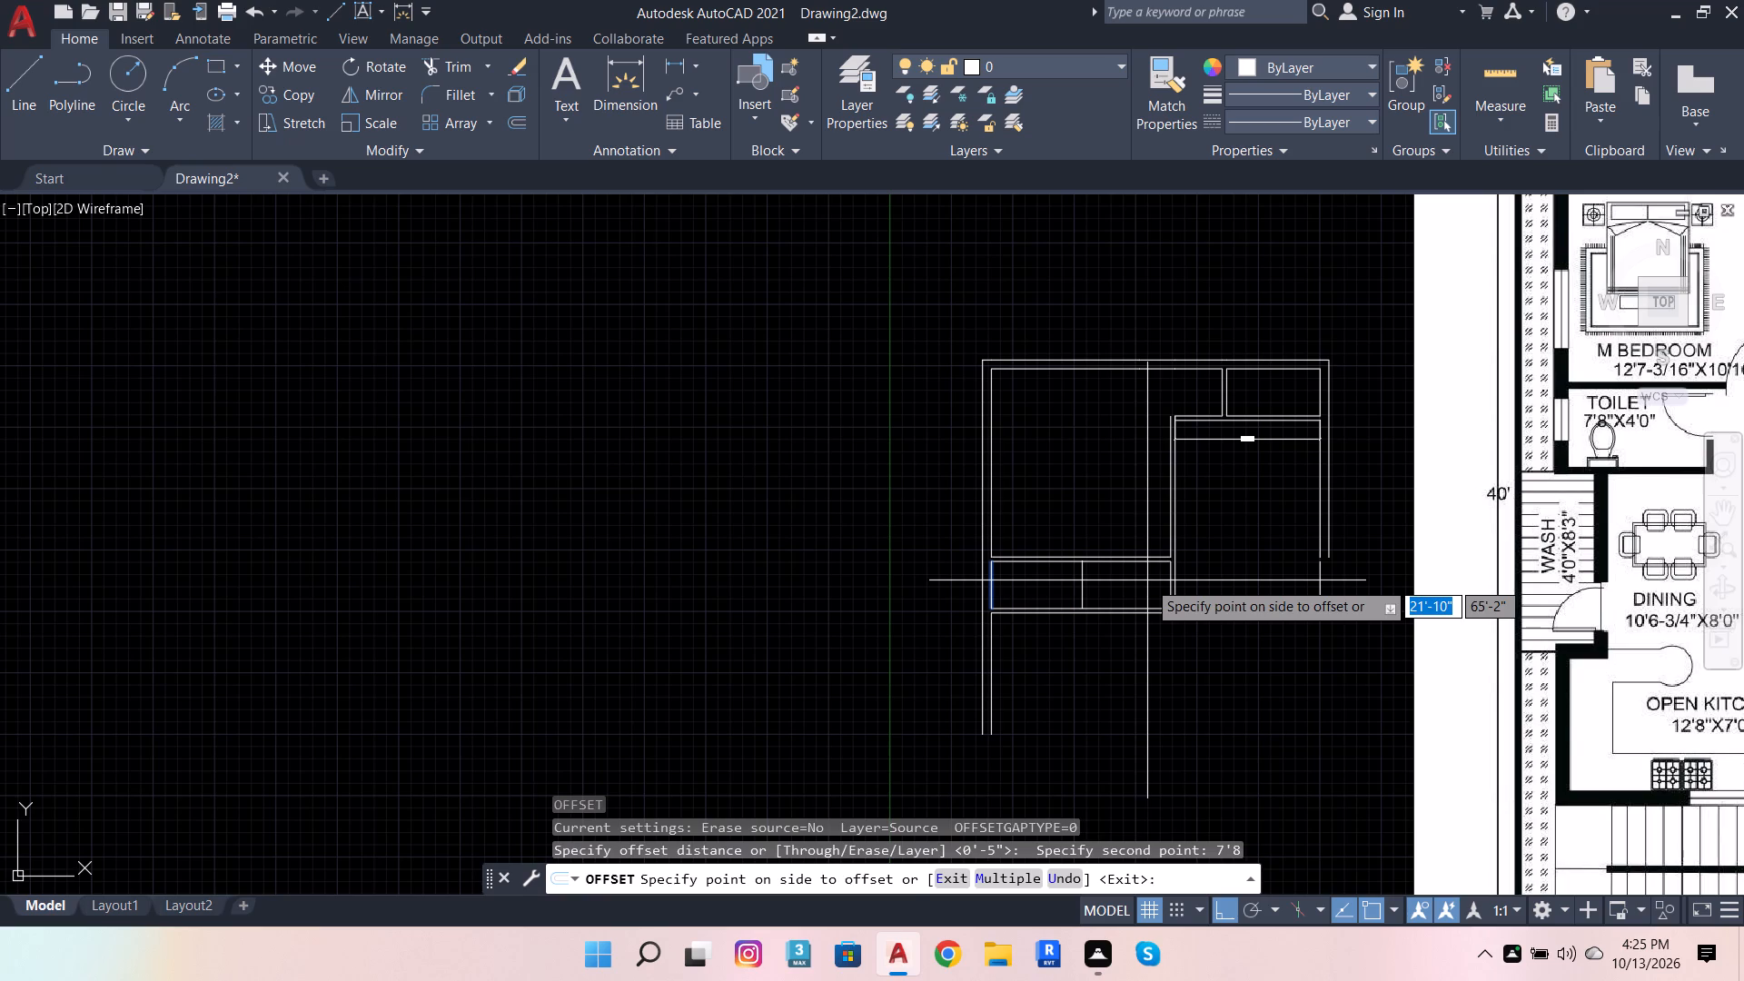
click(1147, 580)
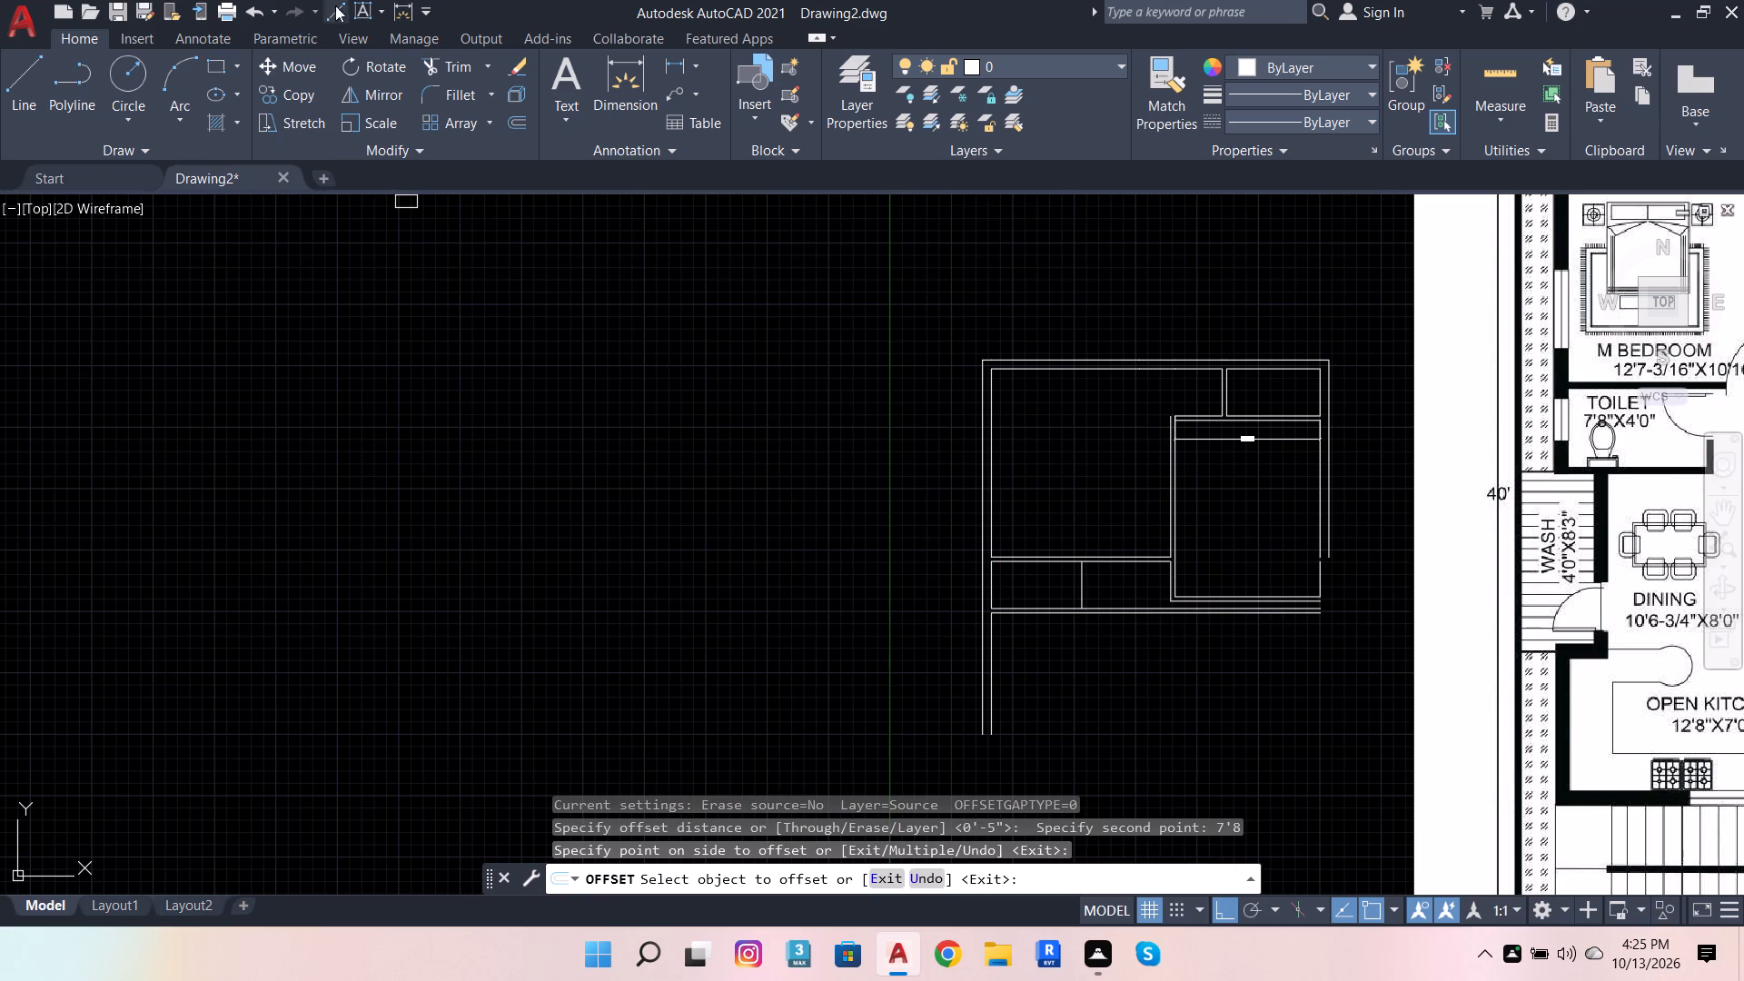
Offset the new 7'8" toilet partition line 4.5" further away from the outer wall to give it thickness.
click(517, 123)
scroll(1125, 584, up, 2)
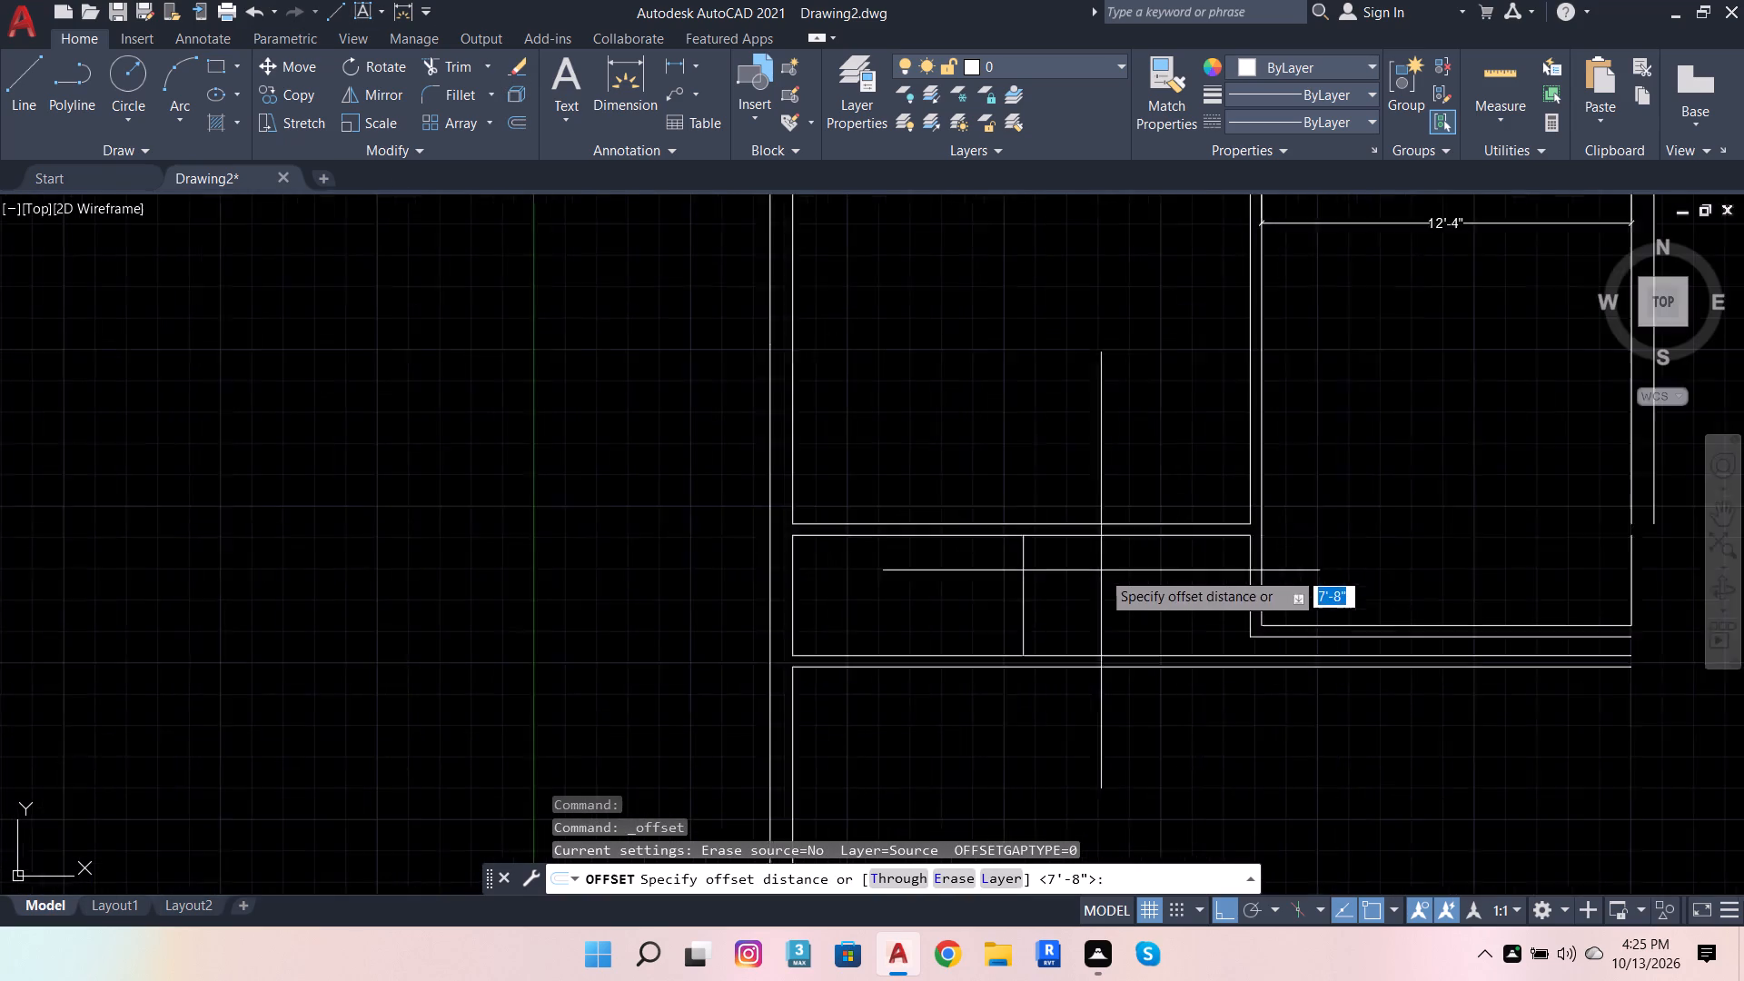
scroll(1100, 570, up, 1)
click(975, 520)
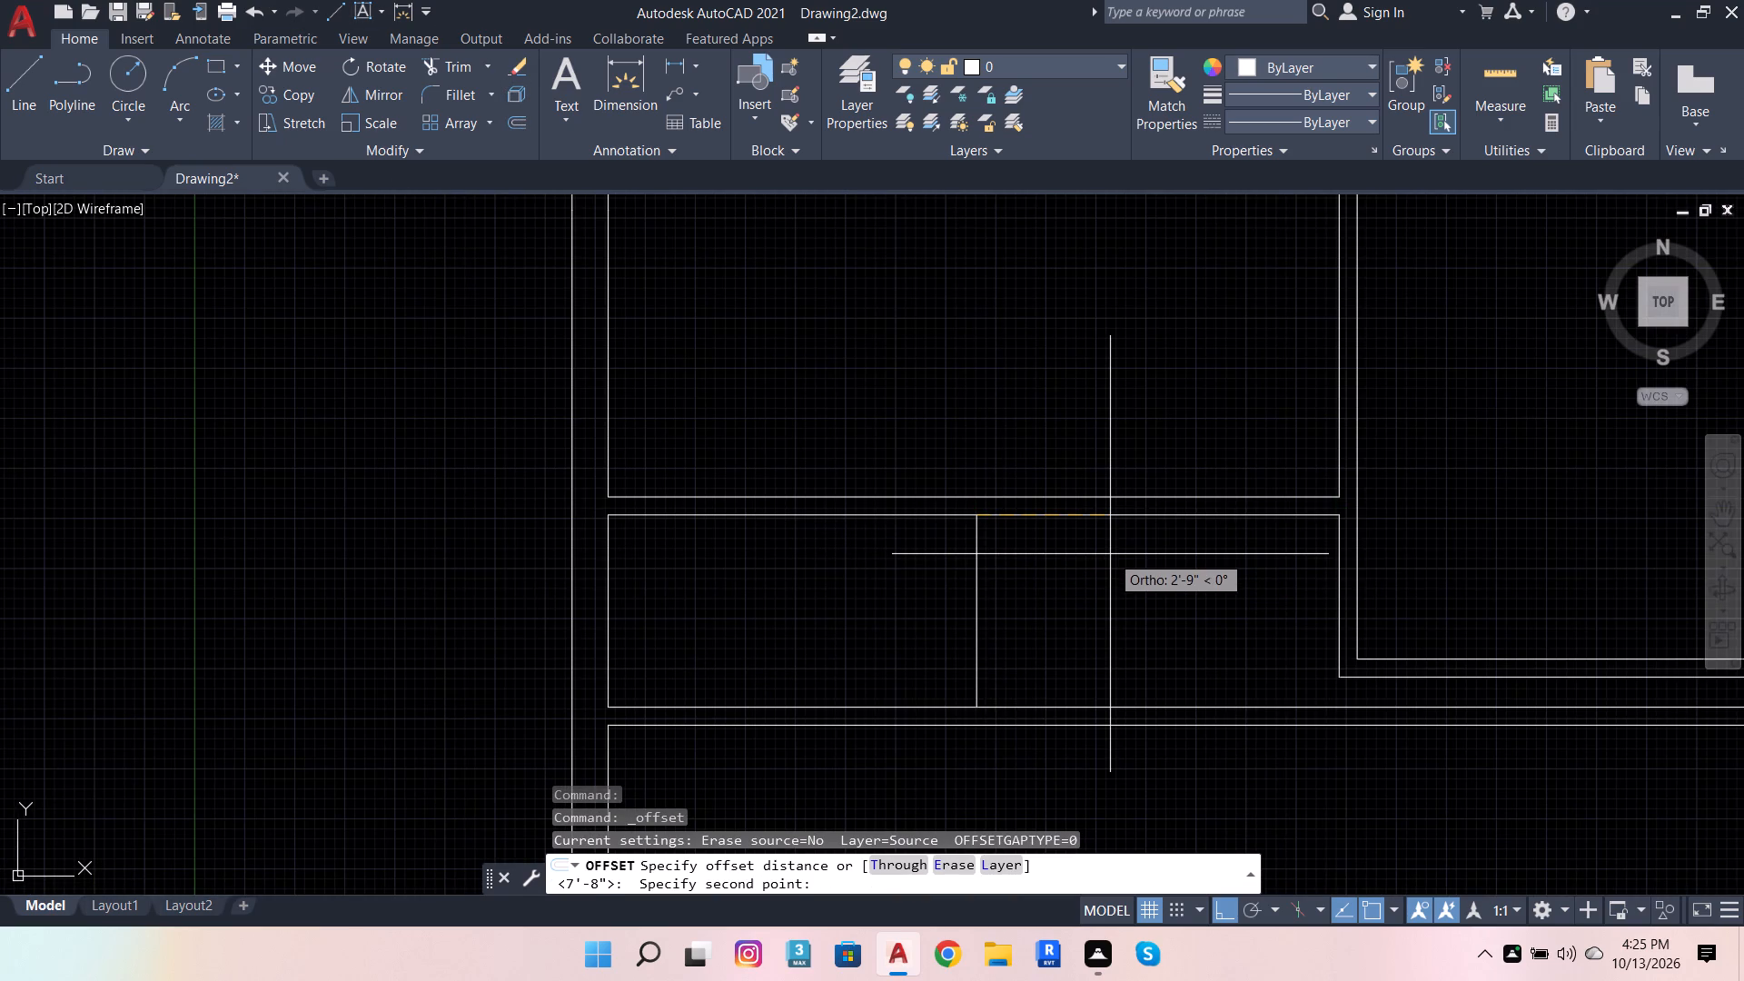
text(4.5)
key(Return)
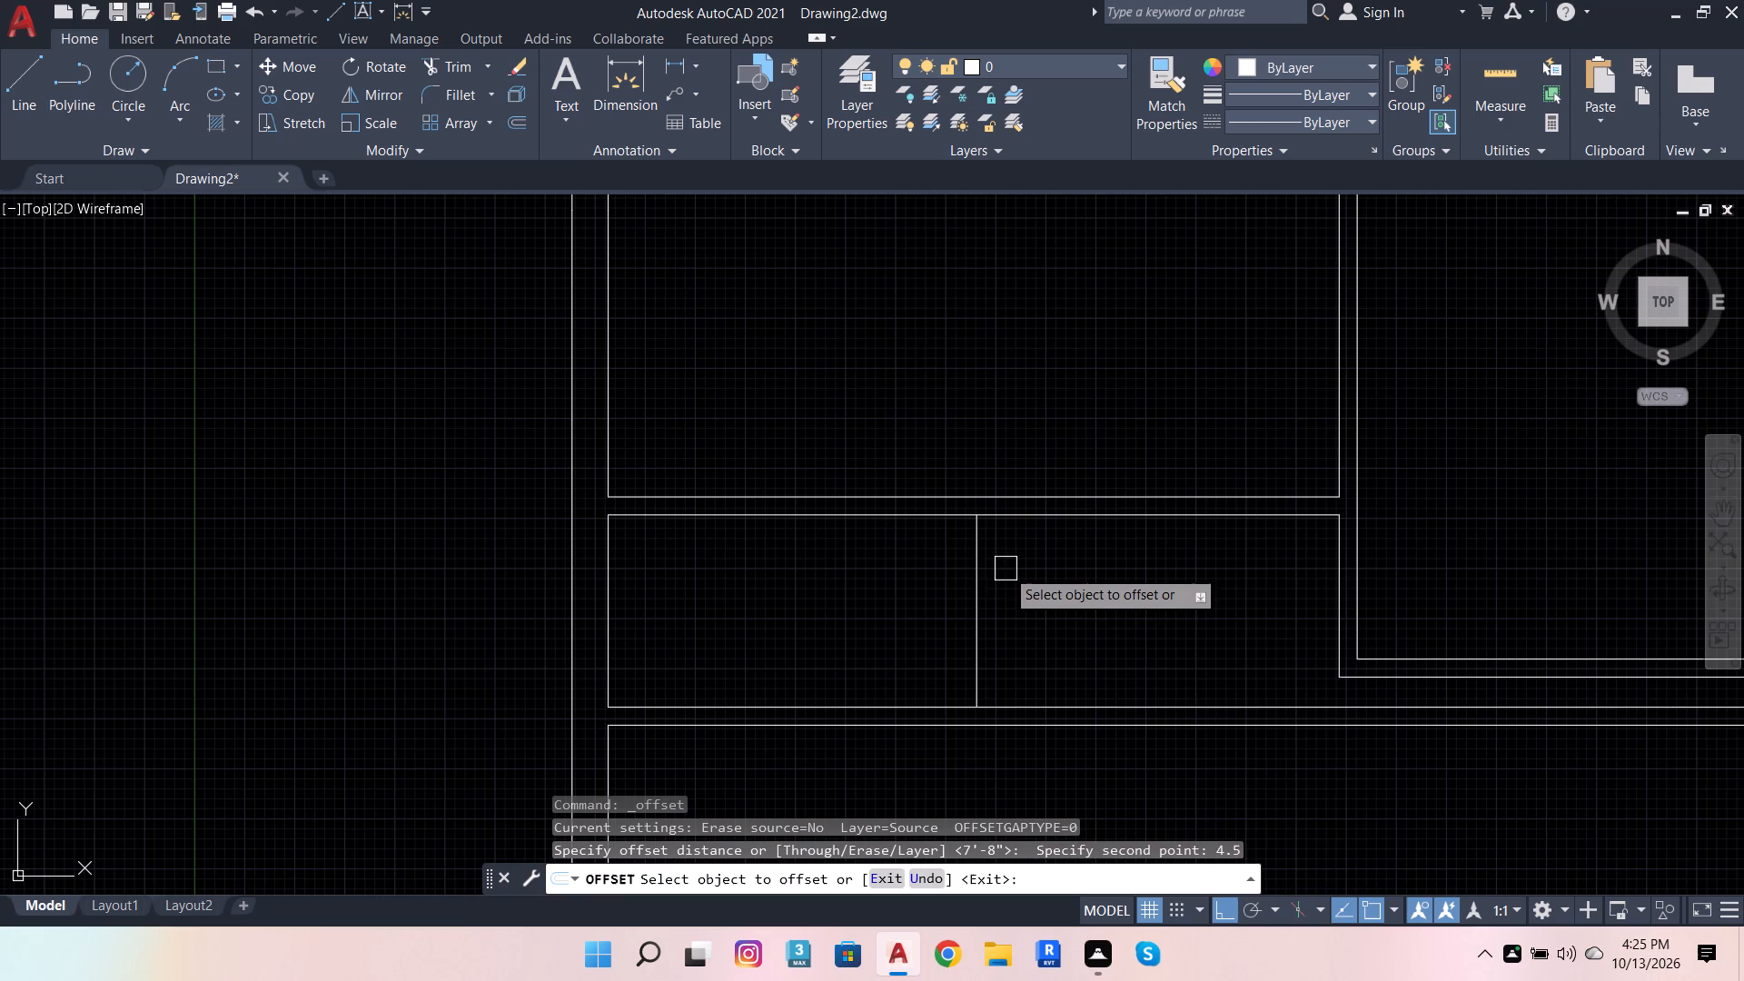
click(979, 593)
click(1100, 568)
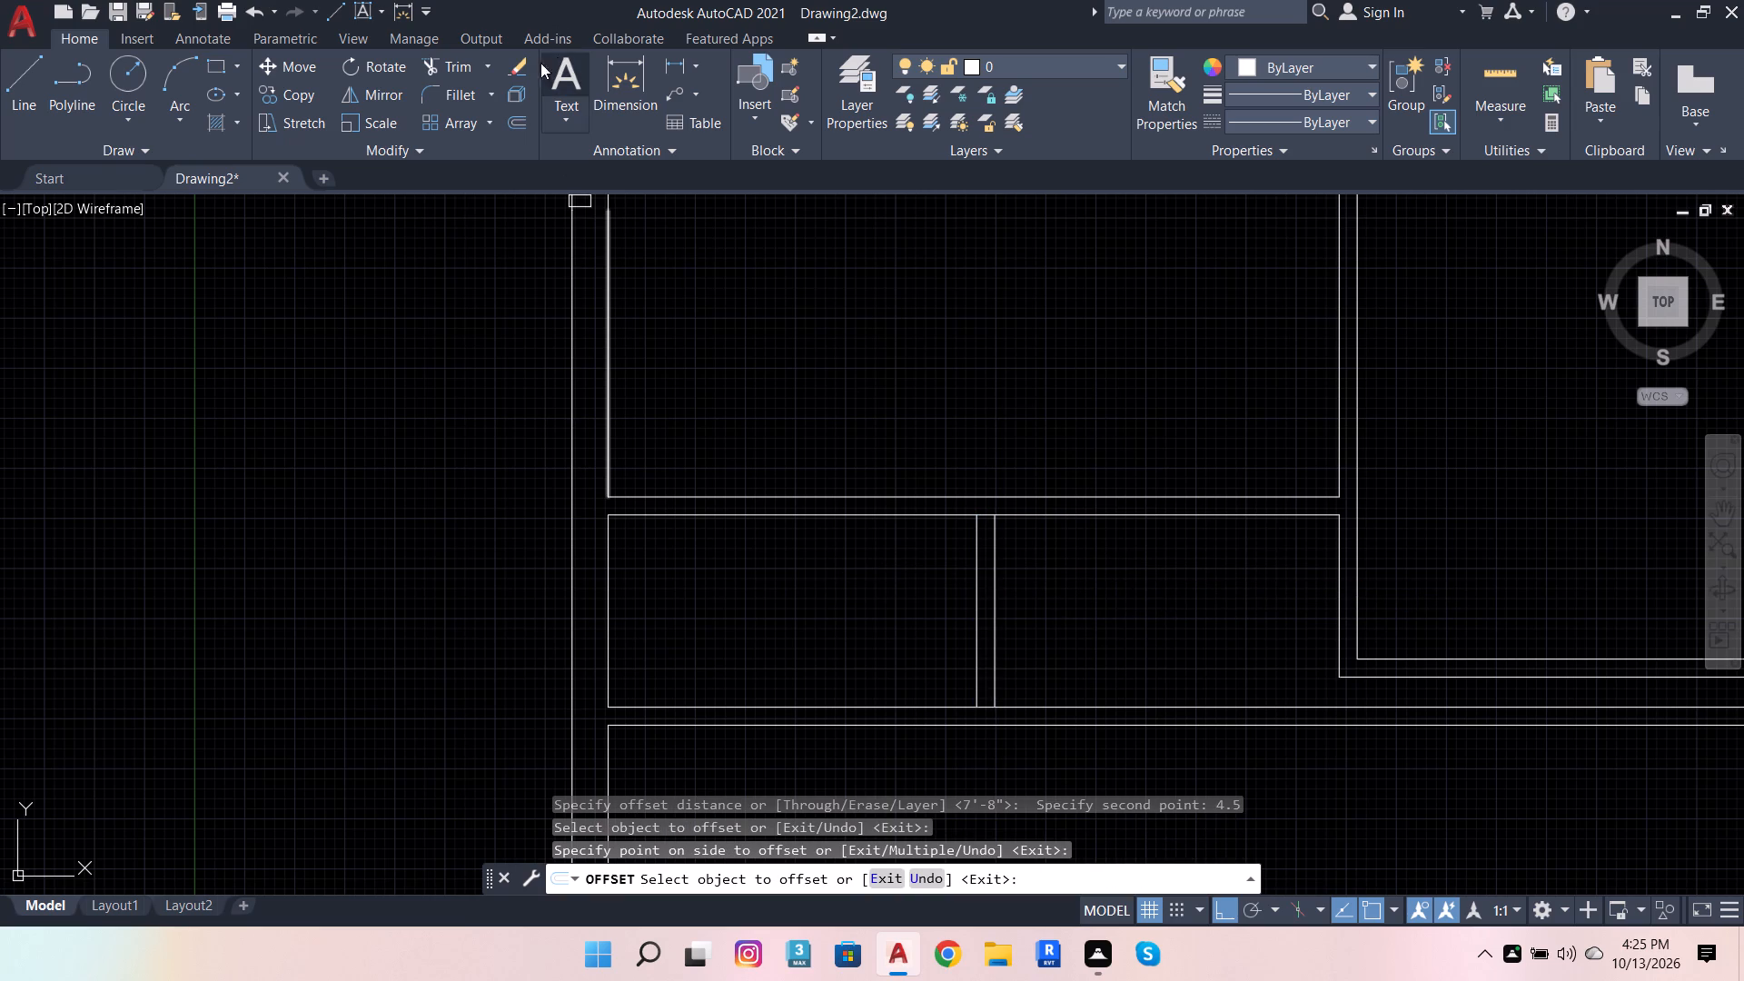
Extend the toilet partition's outer line to the lower wall's outer line and trim the upper wall line between the partition faces.
click(458, 66)
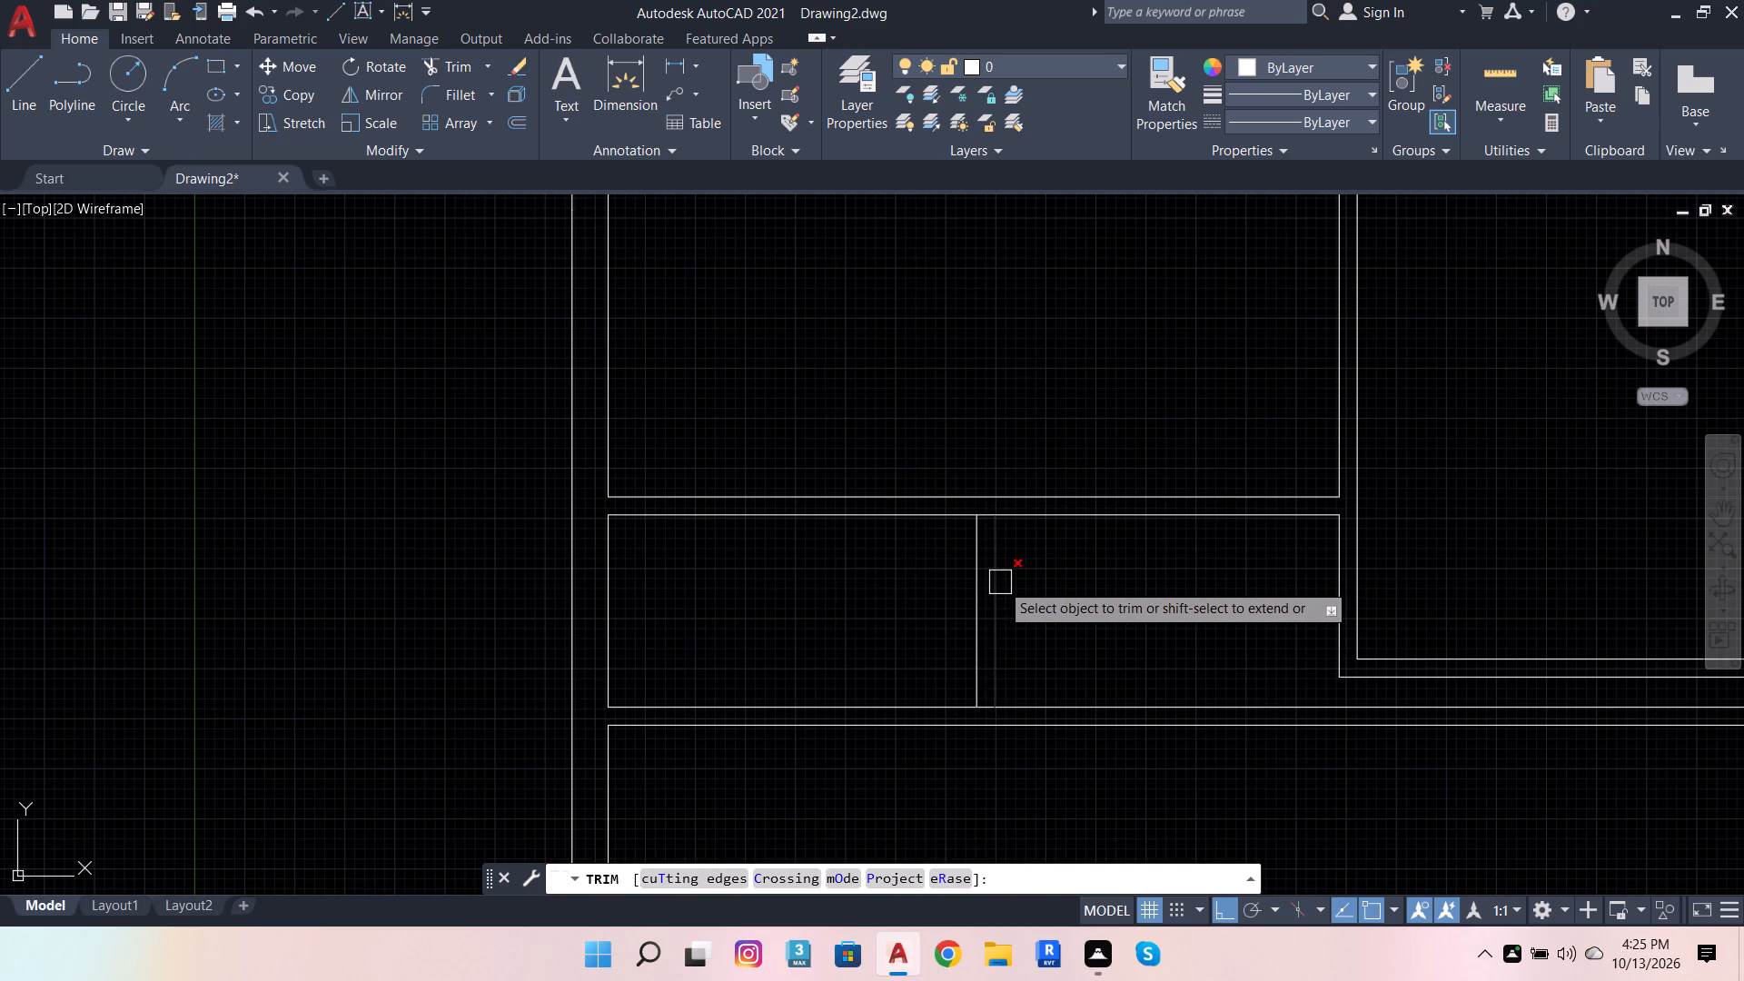
shift+click(1000, 582)
shift+click(998, 606)
scroll(971, 509, up, 3)
click(1105, 487)
click(1018, 543)
scroll(1083, 520, down, 3)
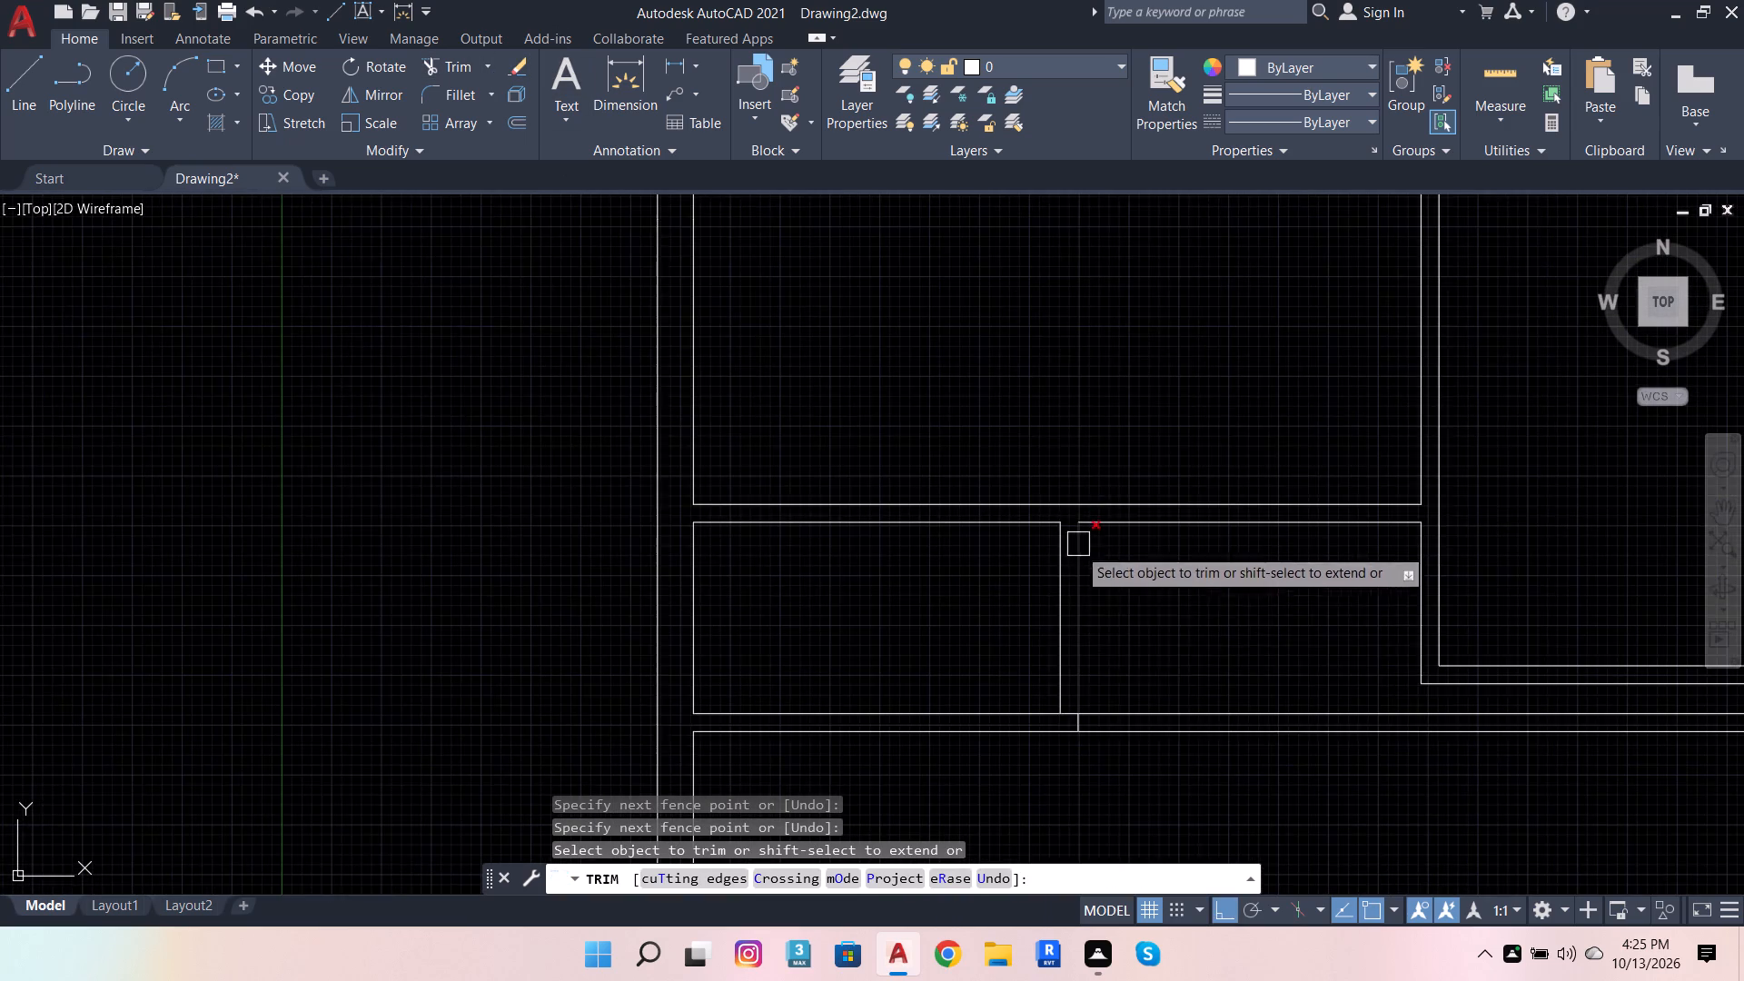
Trim the toilet's two lower wall lines beyond the partition and clear the leftover stub inside the wall corner.
scroll(1057, 754, up, 2)
scroll(1106, 679, up, 1)
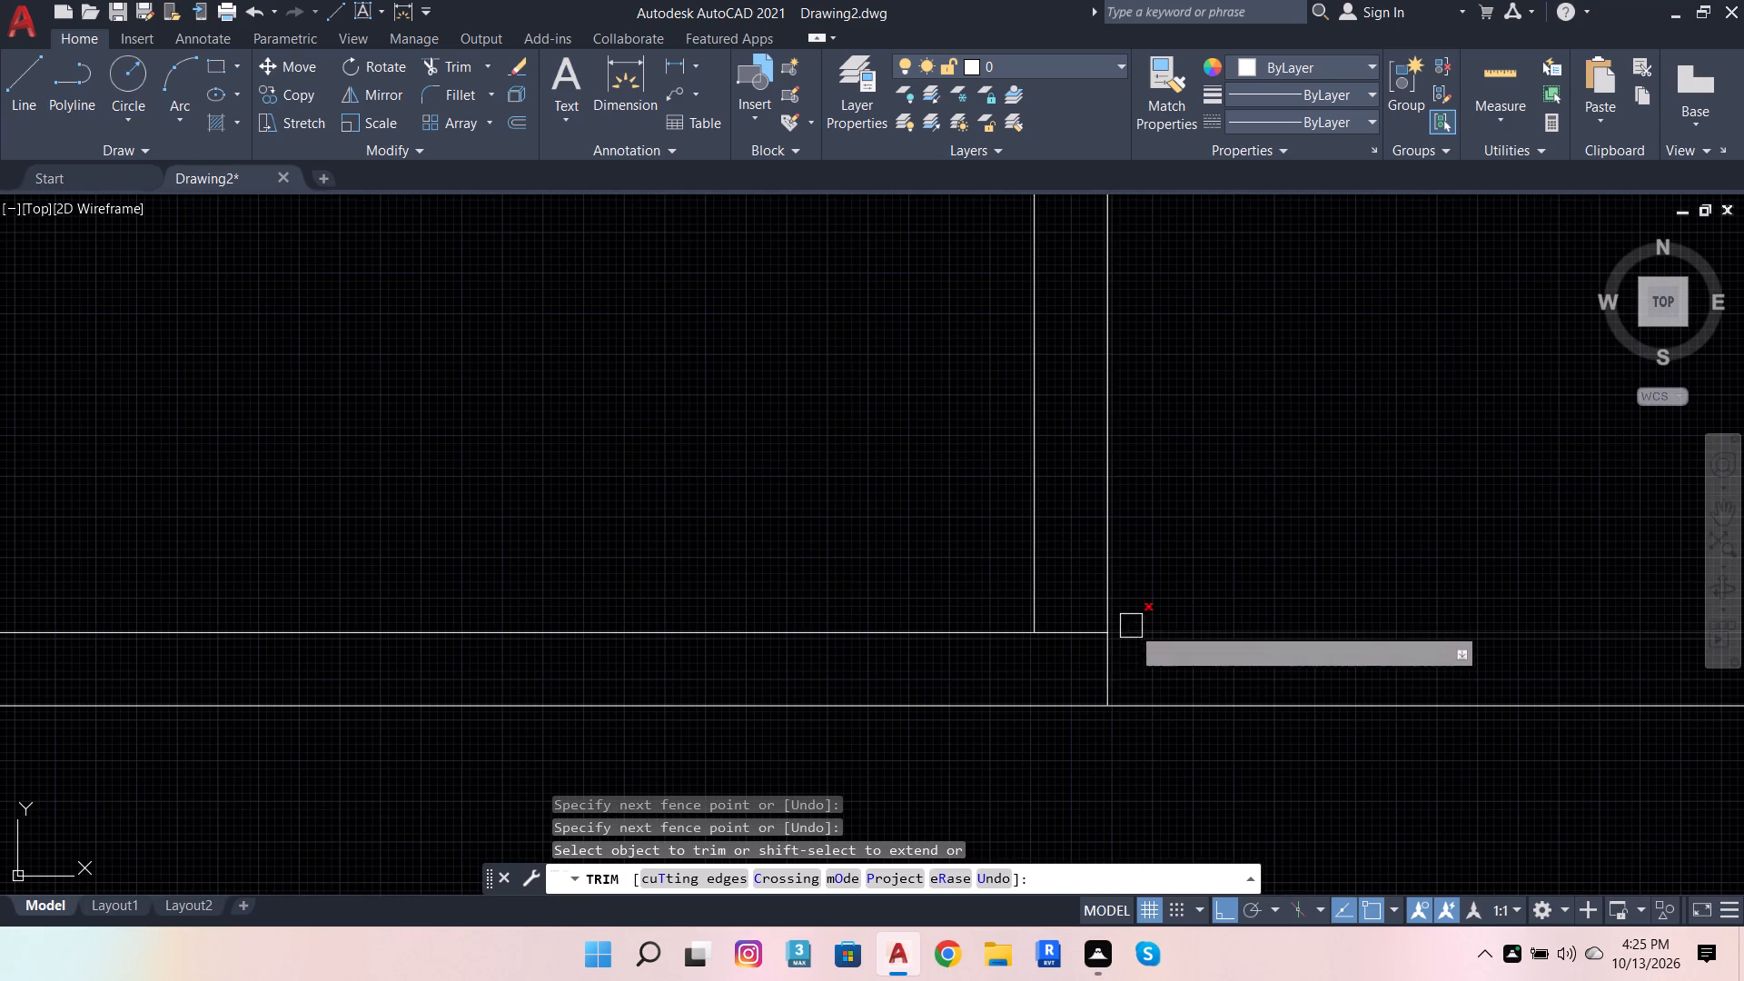
scroll(1244, 599, down, 5)
click(1289, 584)
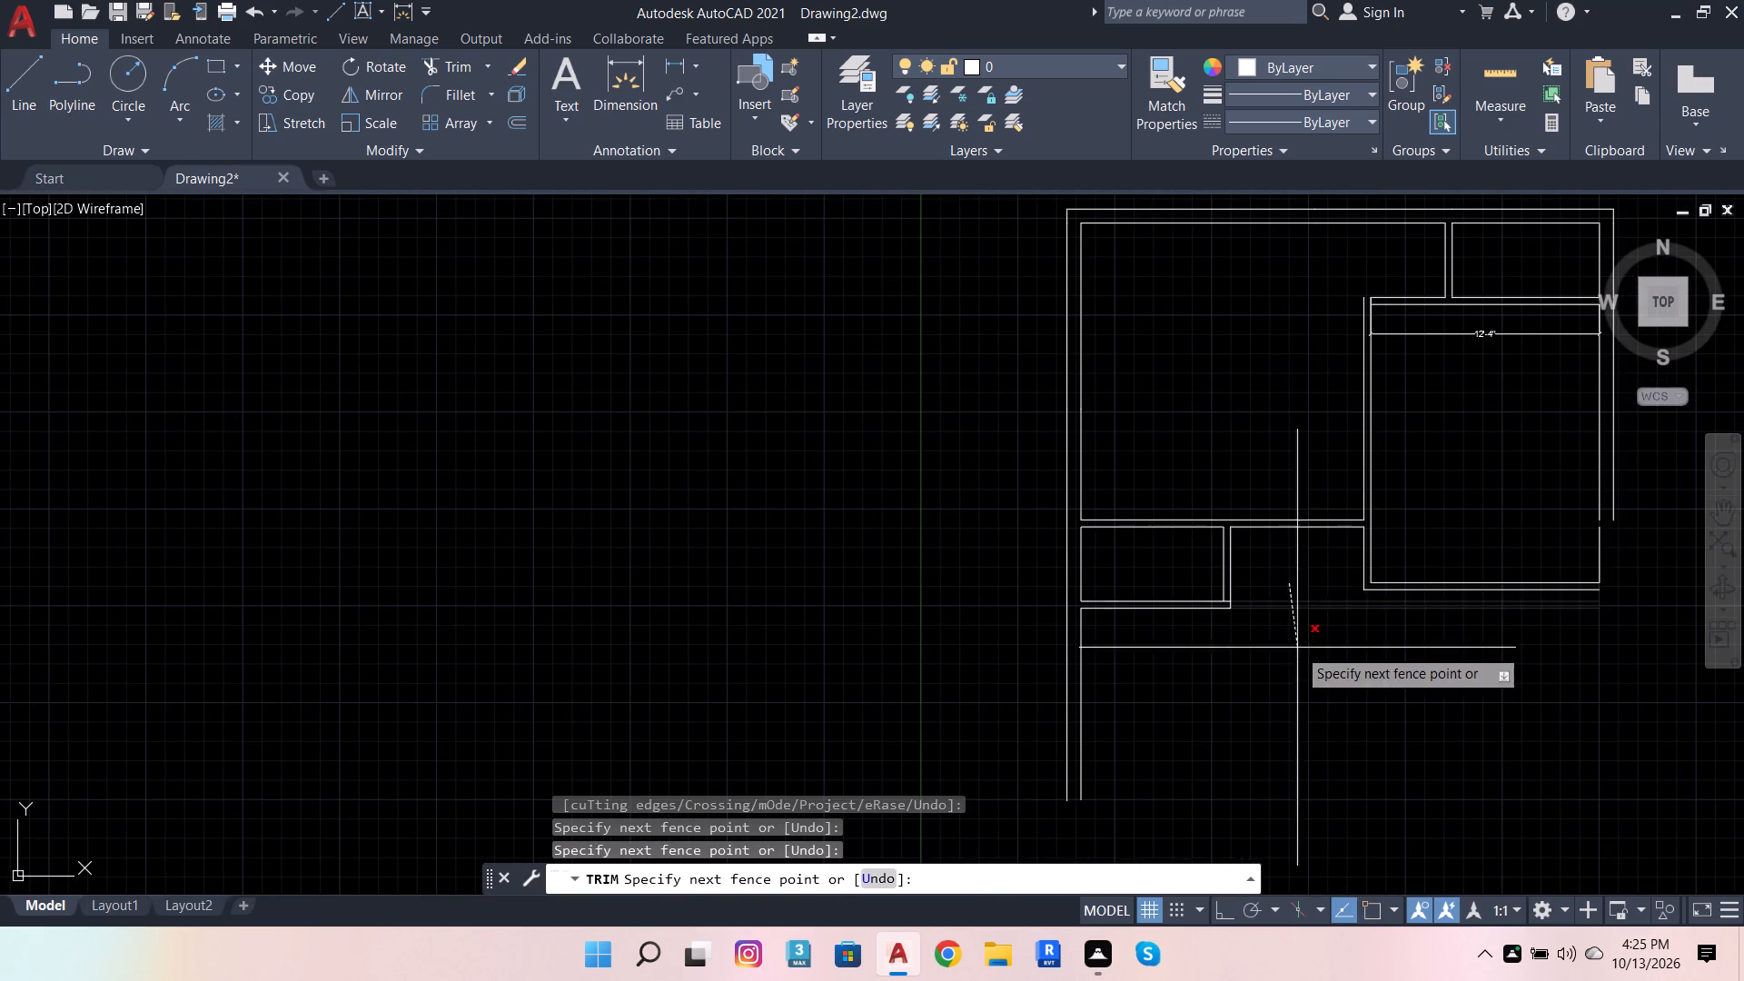
click(1297, 648)
scroll(1247, 585, up, 4)
click(1110, 688)
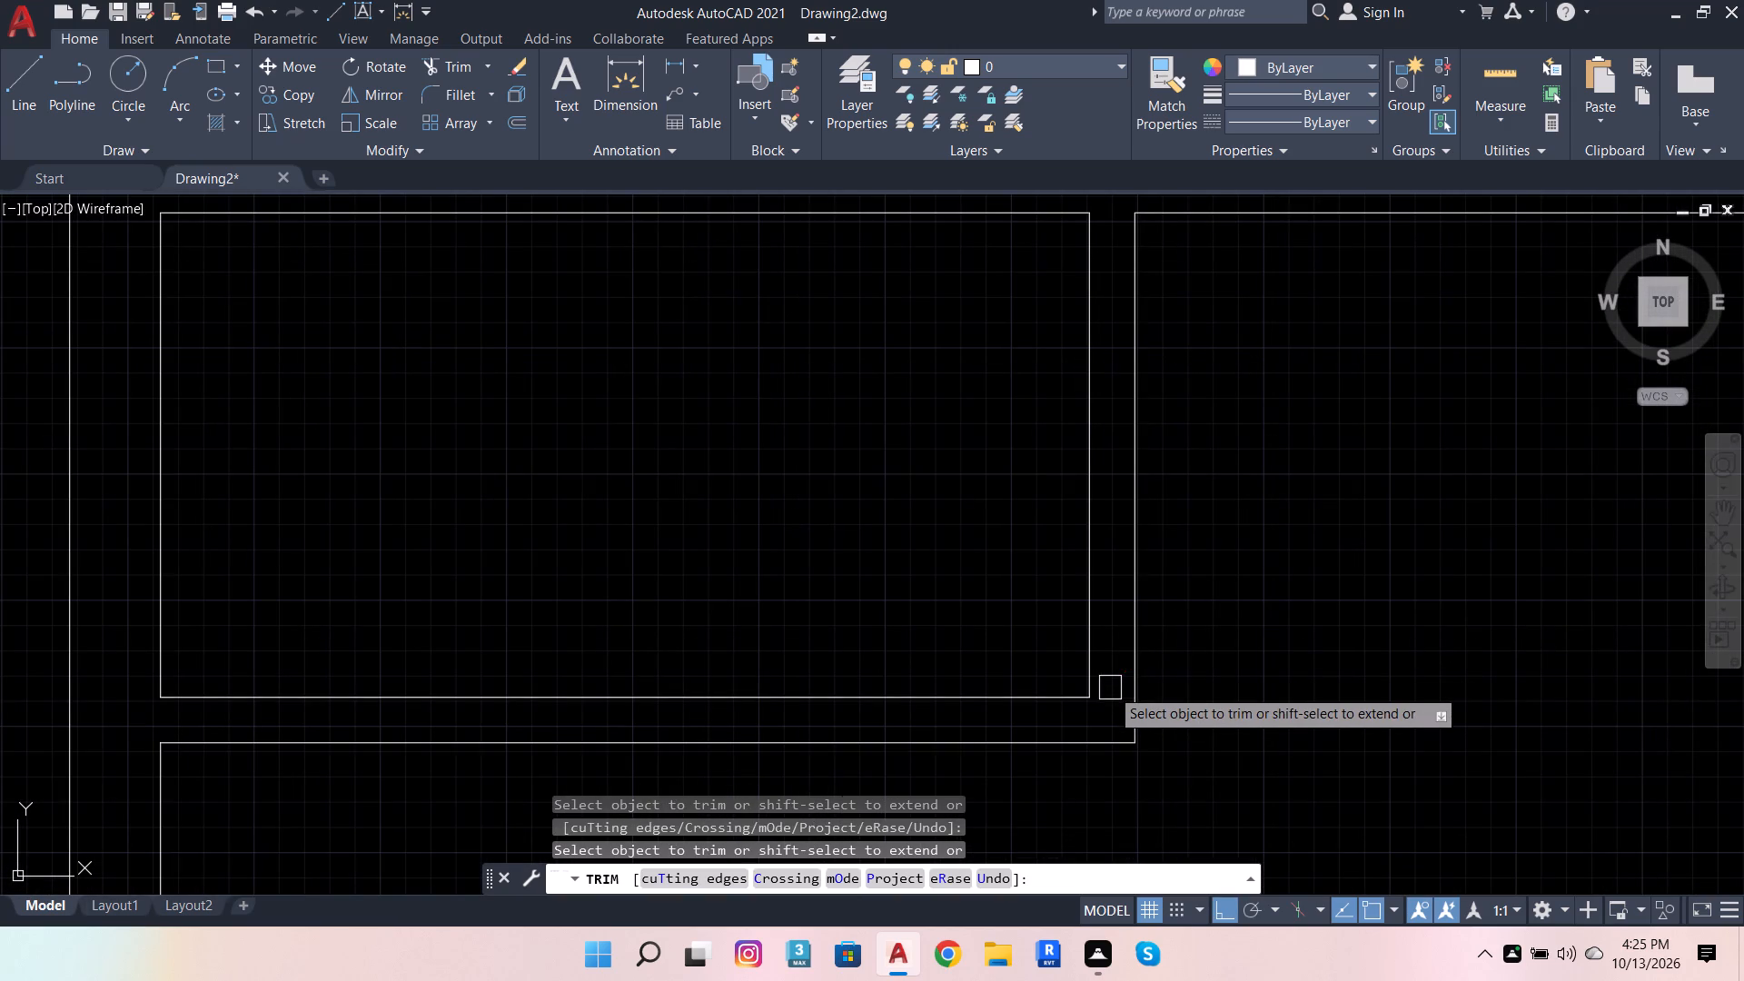
Draw a vertical line about 44' downward from the lower end of the outer wall's outer face beside the C bedroom.
scroll(1250, 640, down, 4)
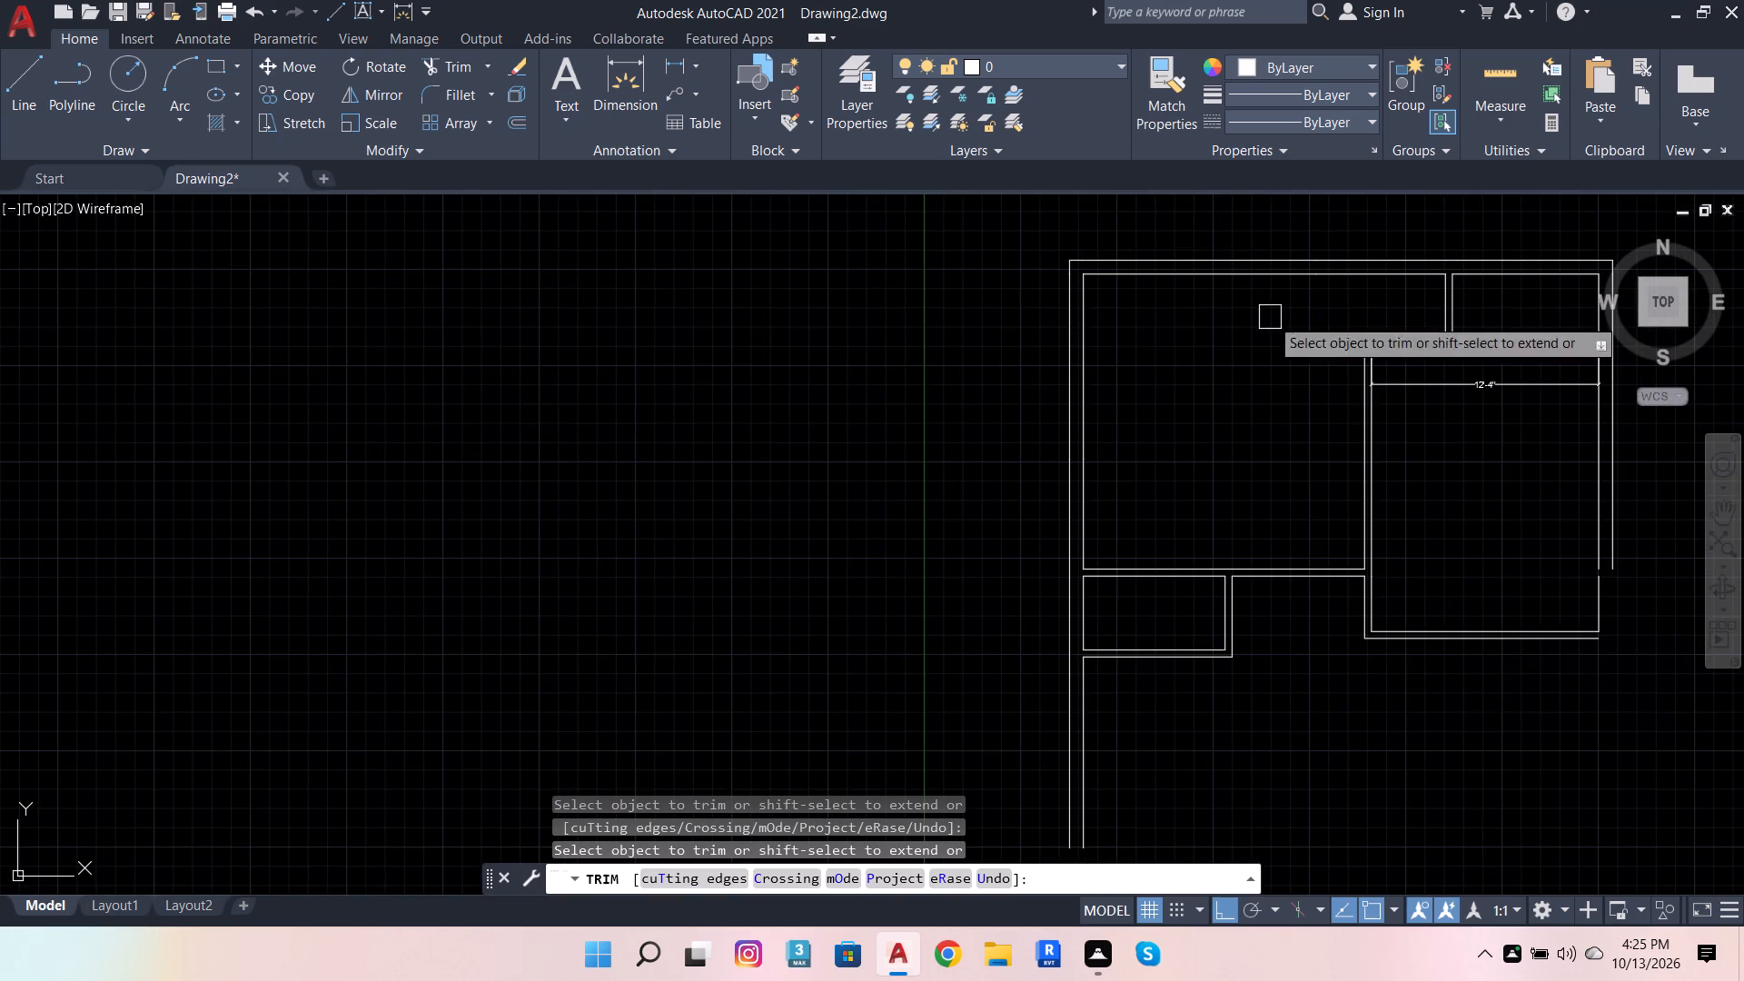
scroll(1078, 411, down, 2)
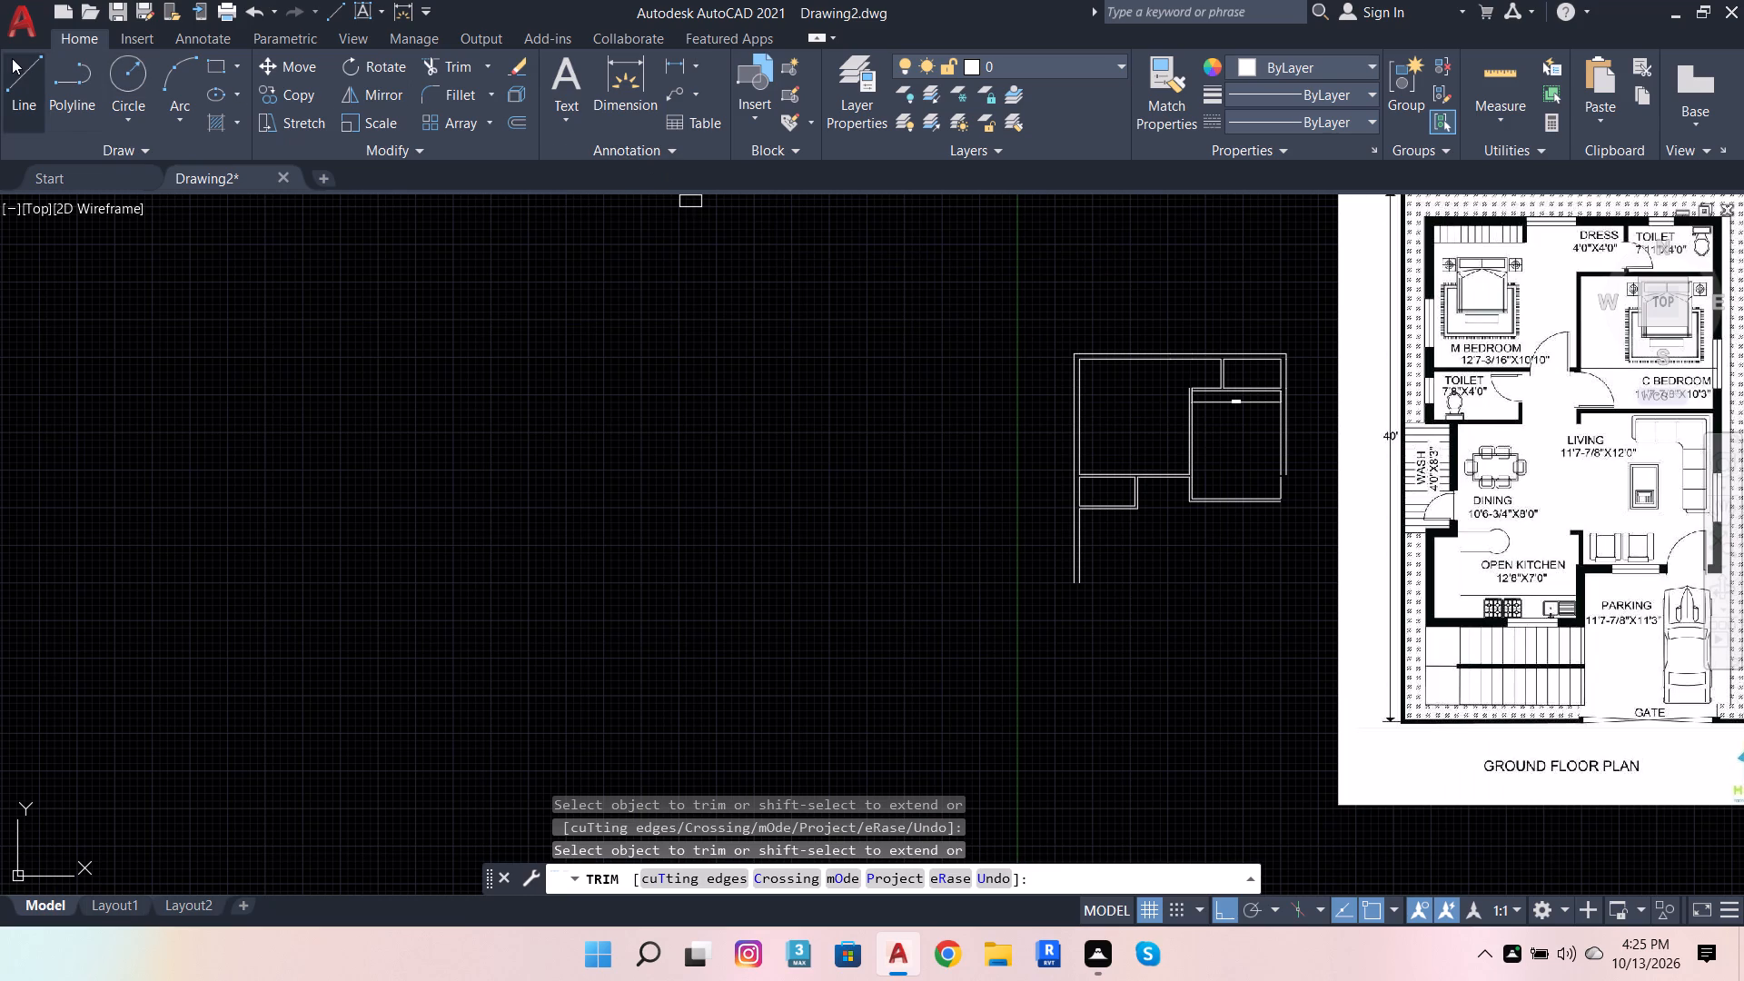
click(12, 58)
click(1289, 474)
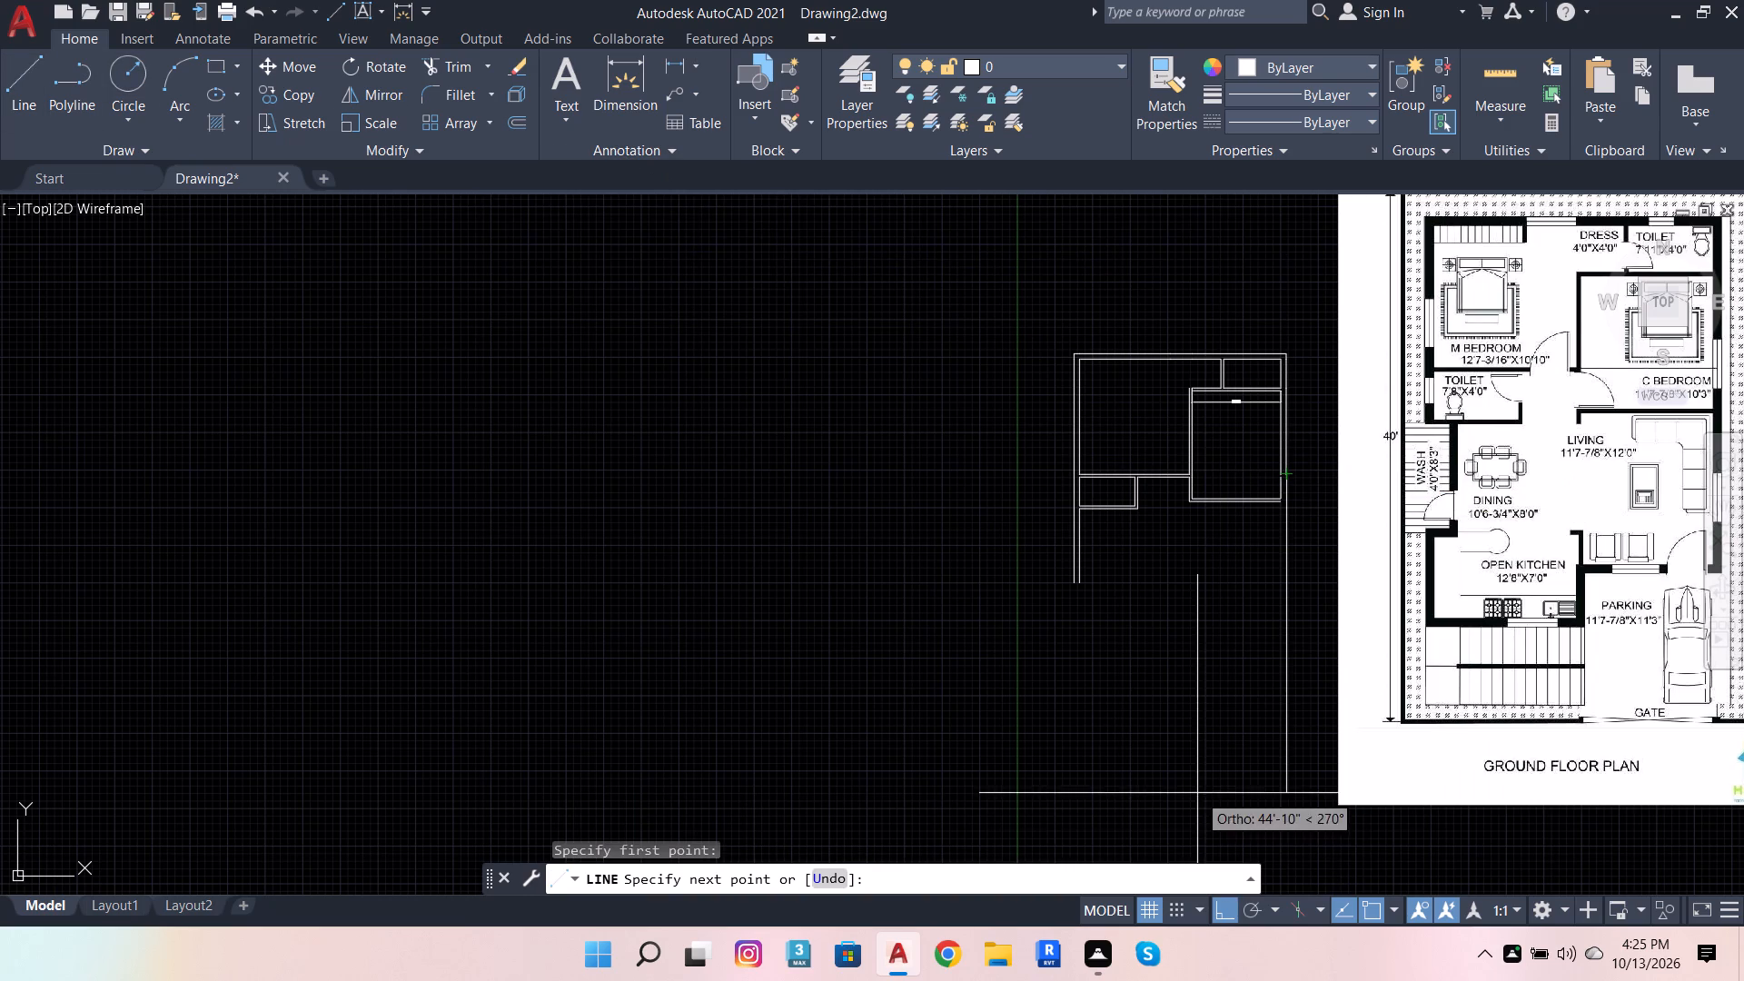
click(1203, 779)
scroll(1282, 720, up, 1)
key(space)
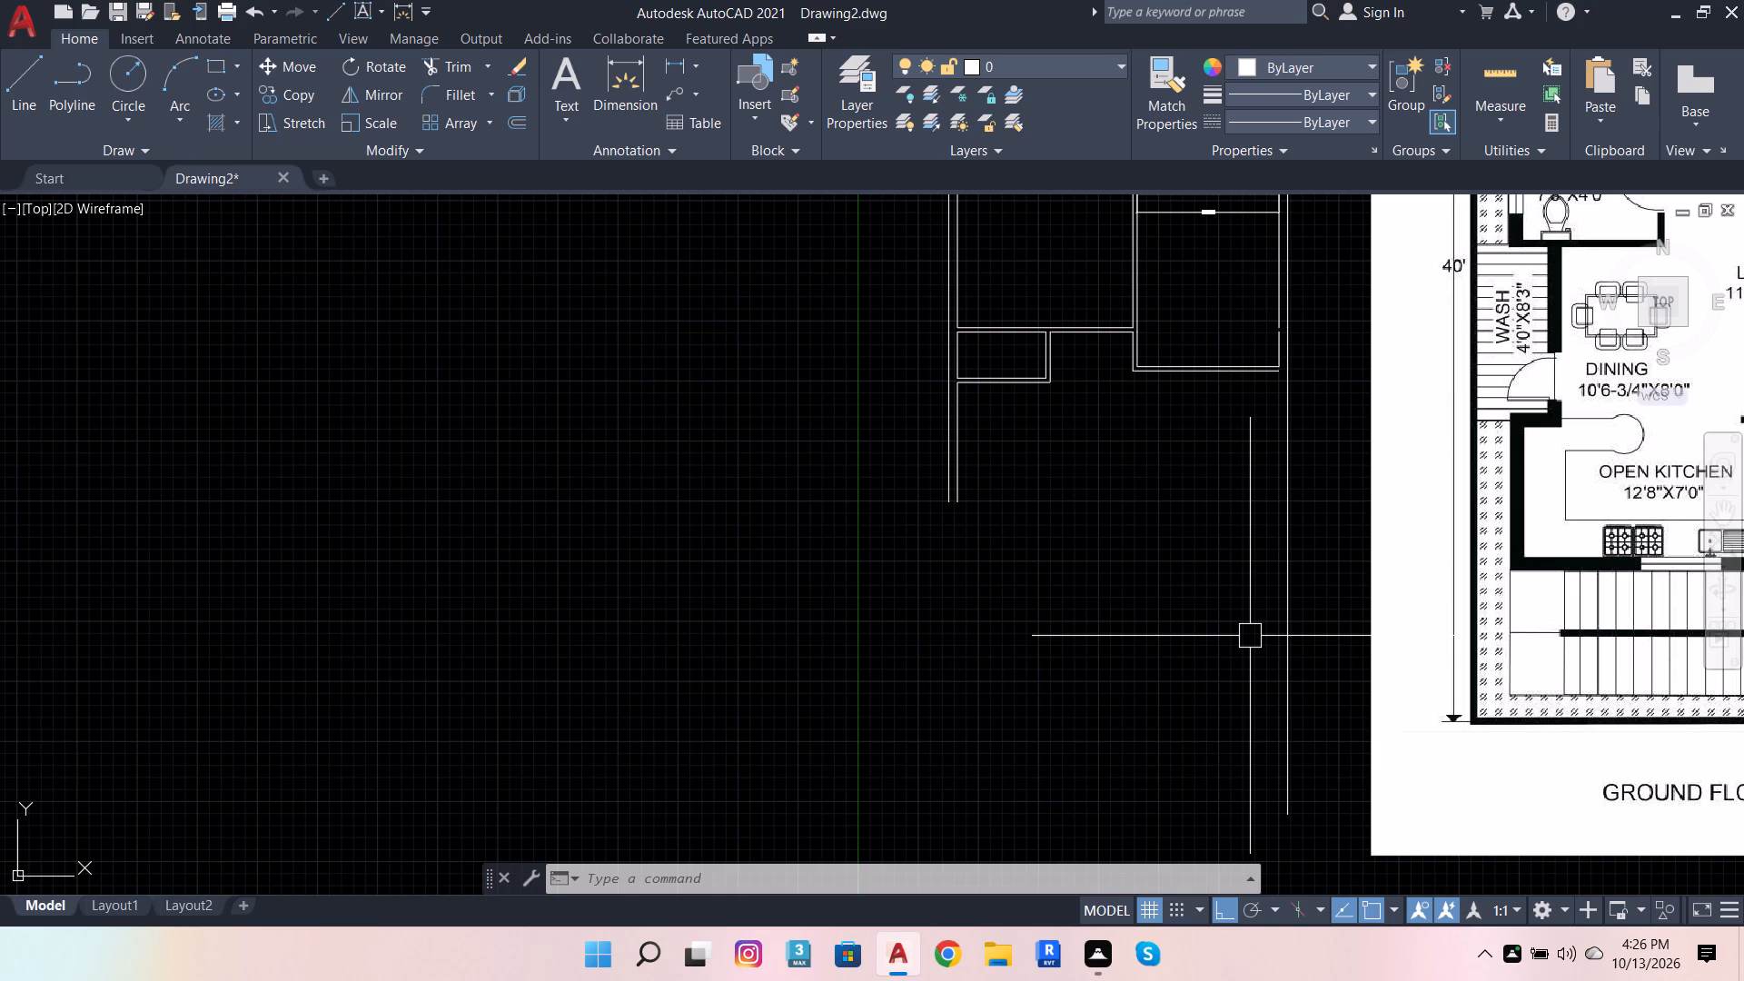
Offset the outer wall's inner face below the toilet 2'9" outward, on the wash area side.
scroll(1016, 475, down, 1)
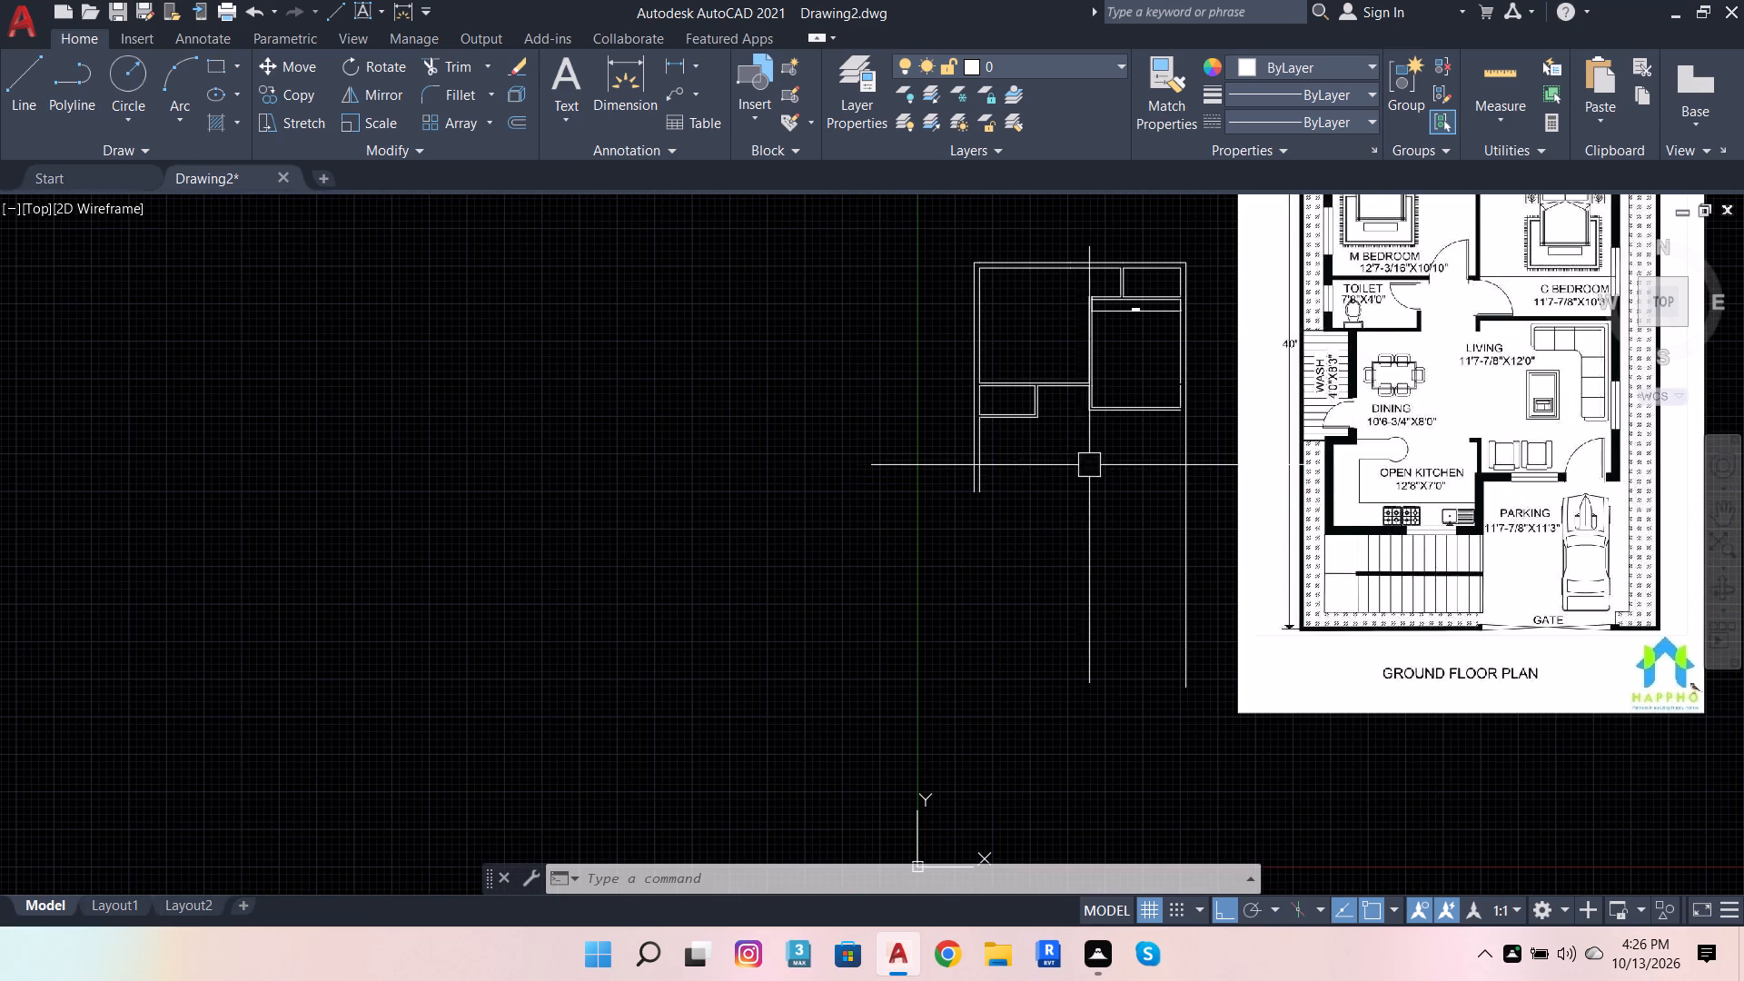
scroll(1000, 433, up, 2)
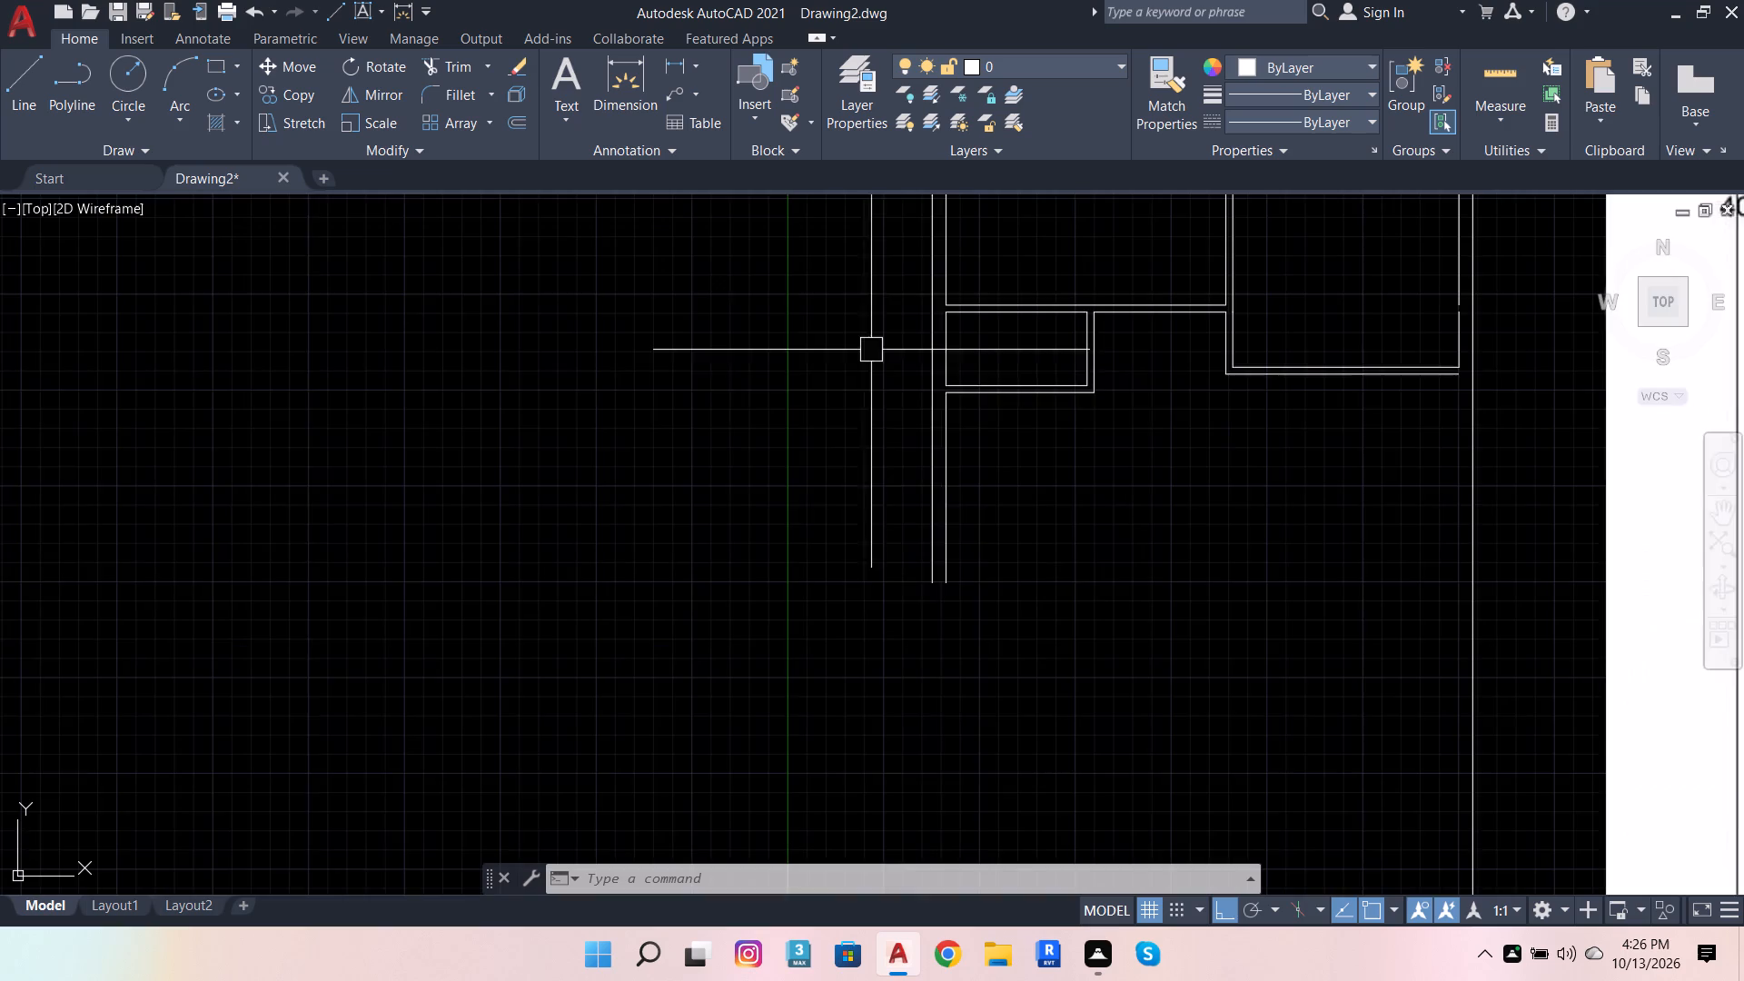
scroll(970, 423, up, 1)
click(929, 405)
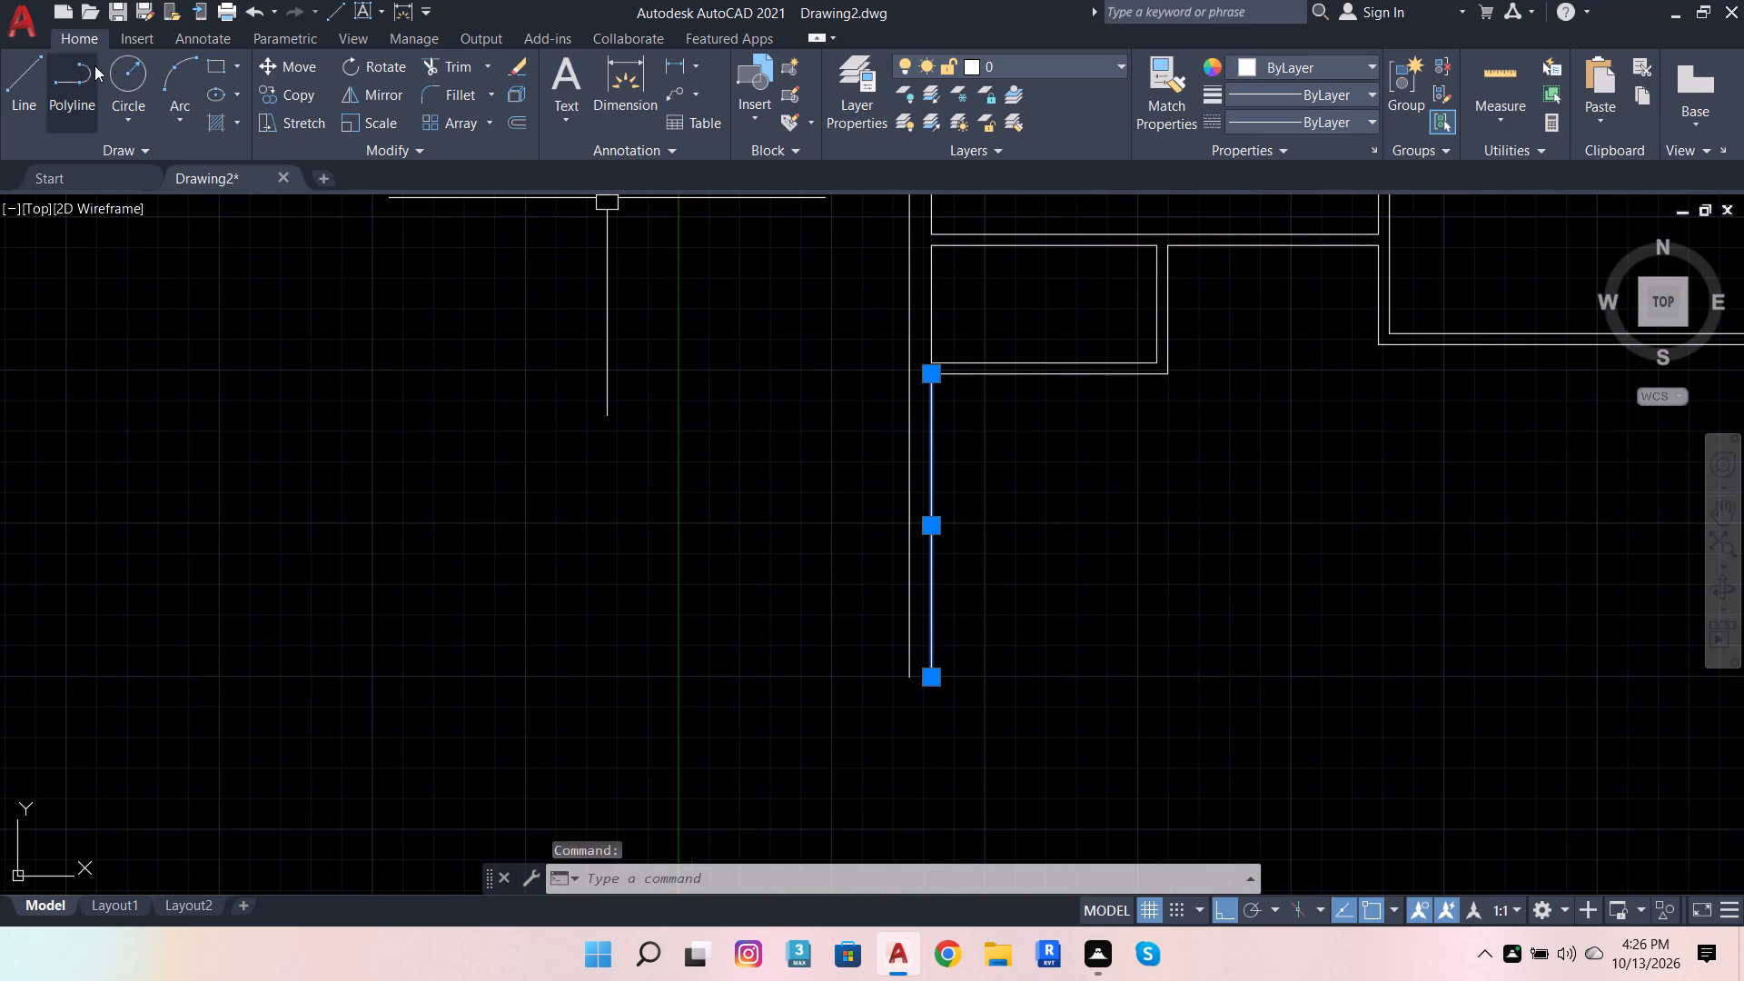
click(512, 118)
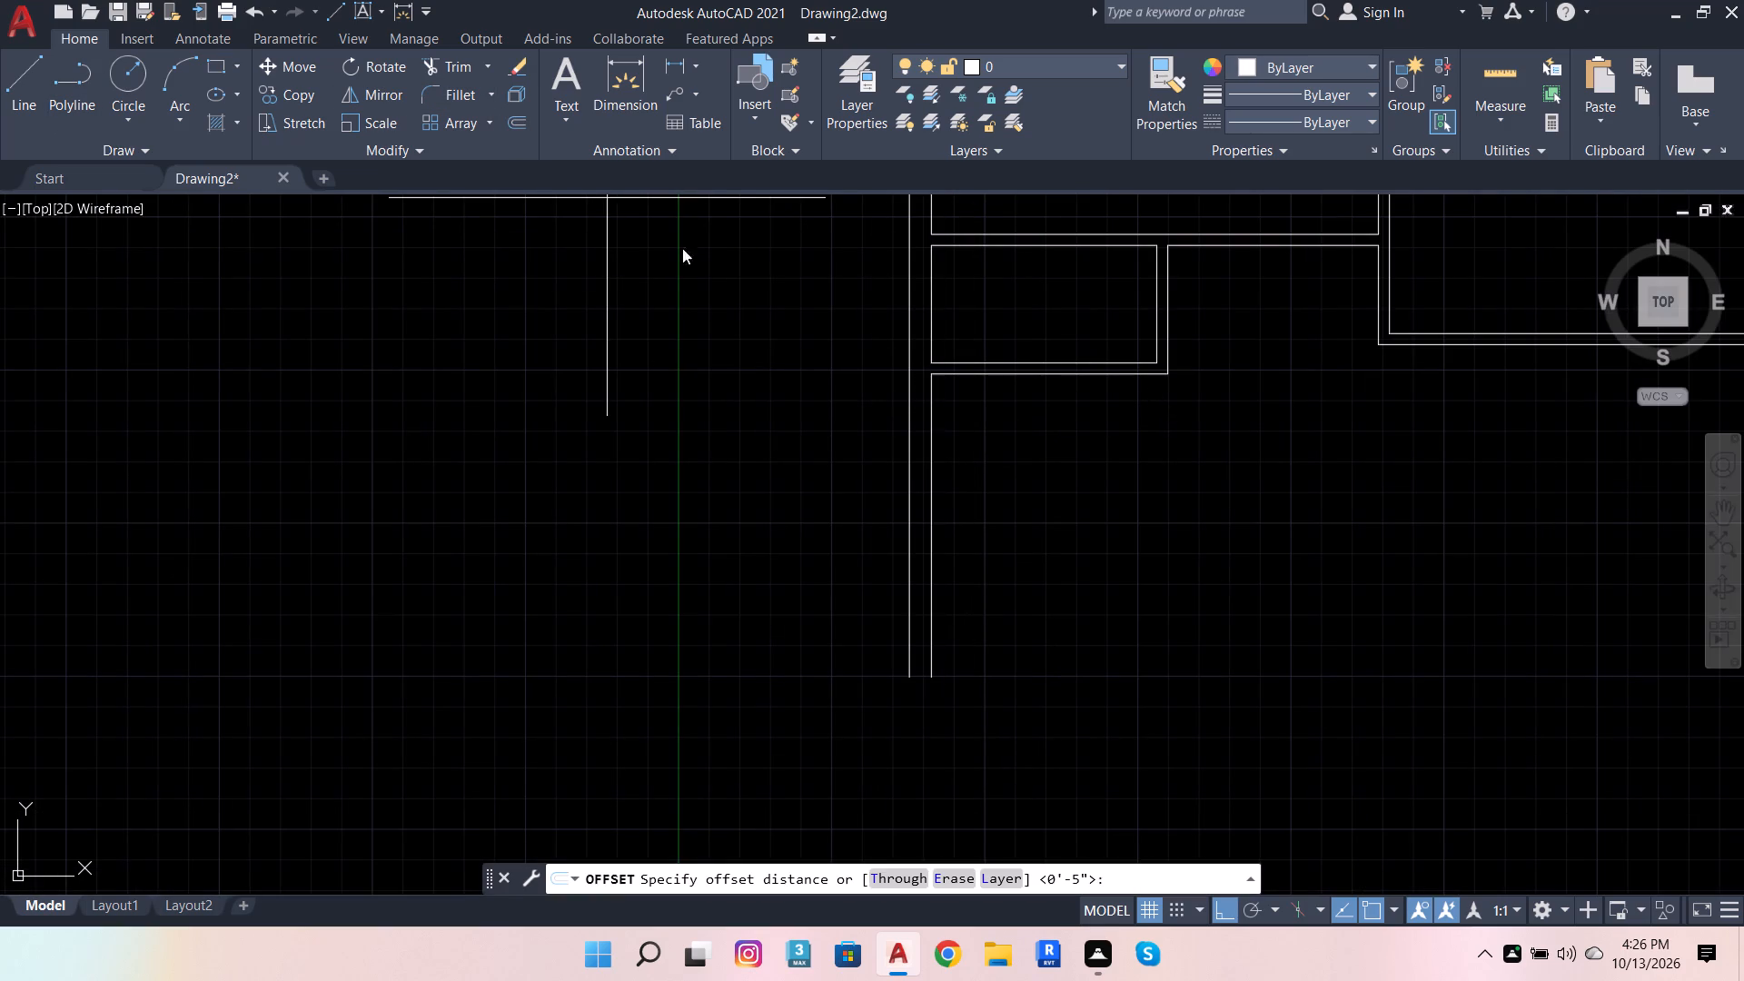
click(934, 380)
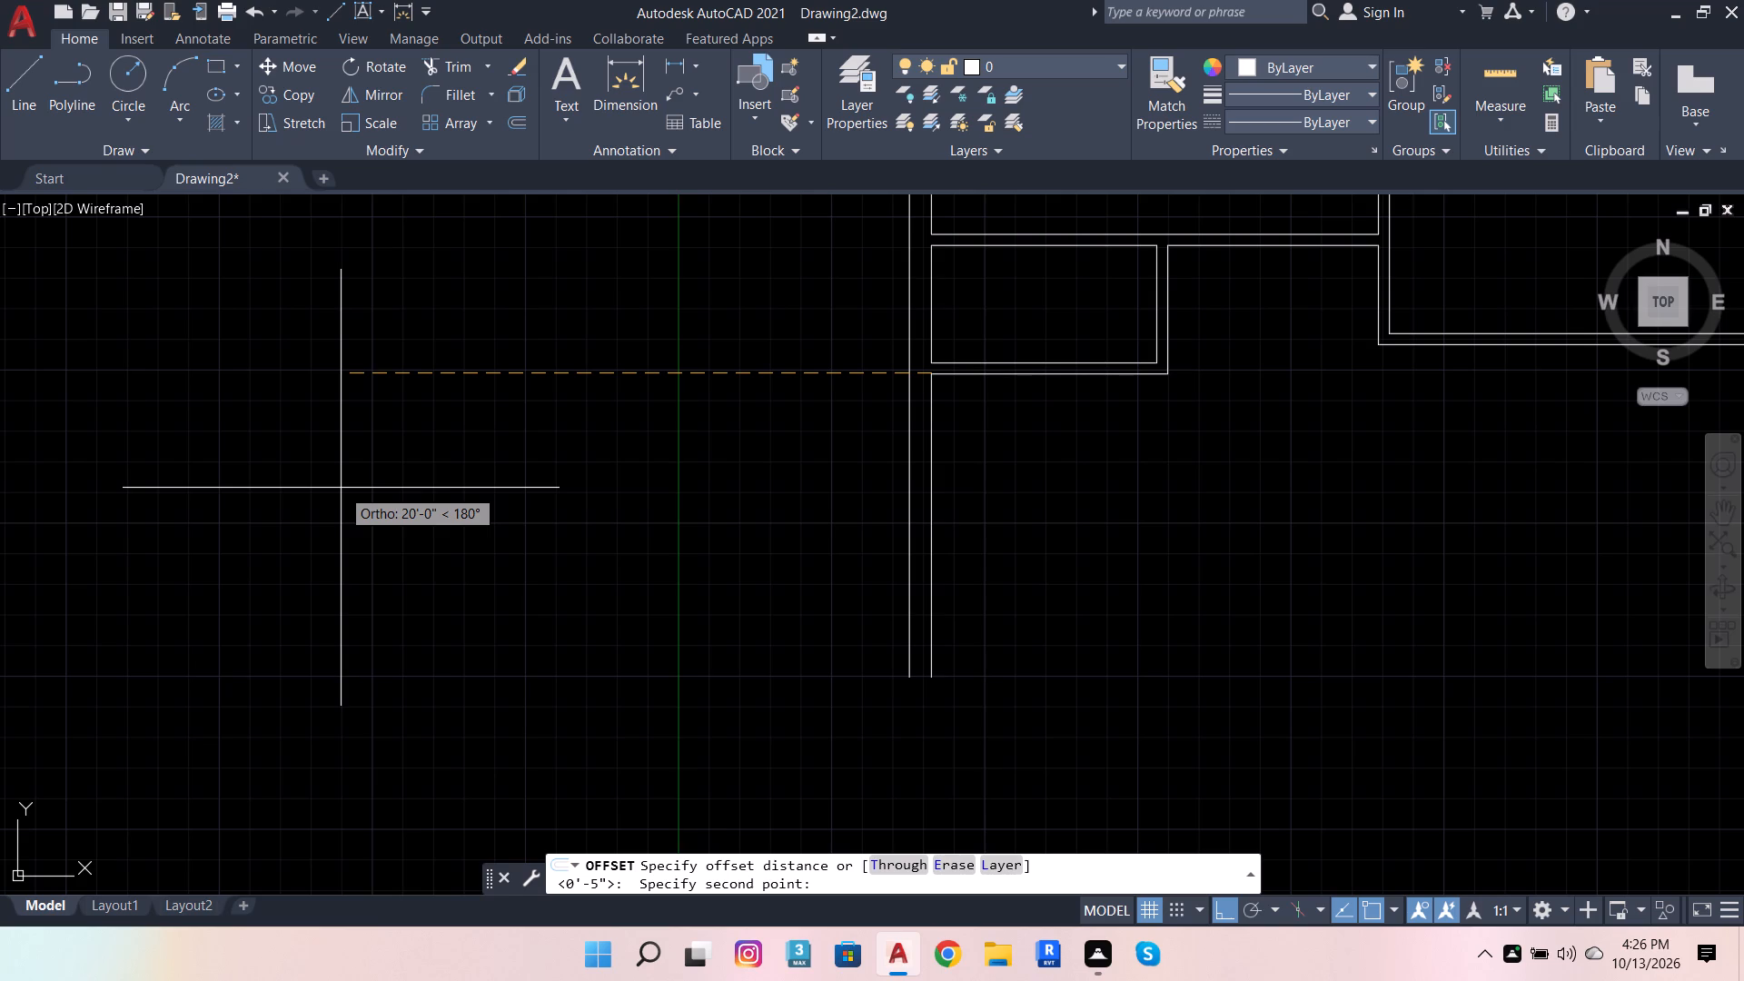
text(2')
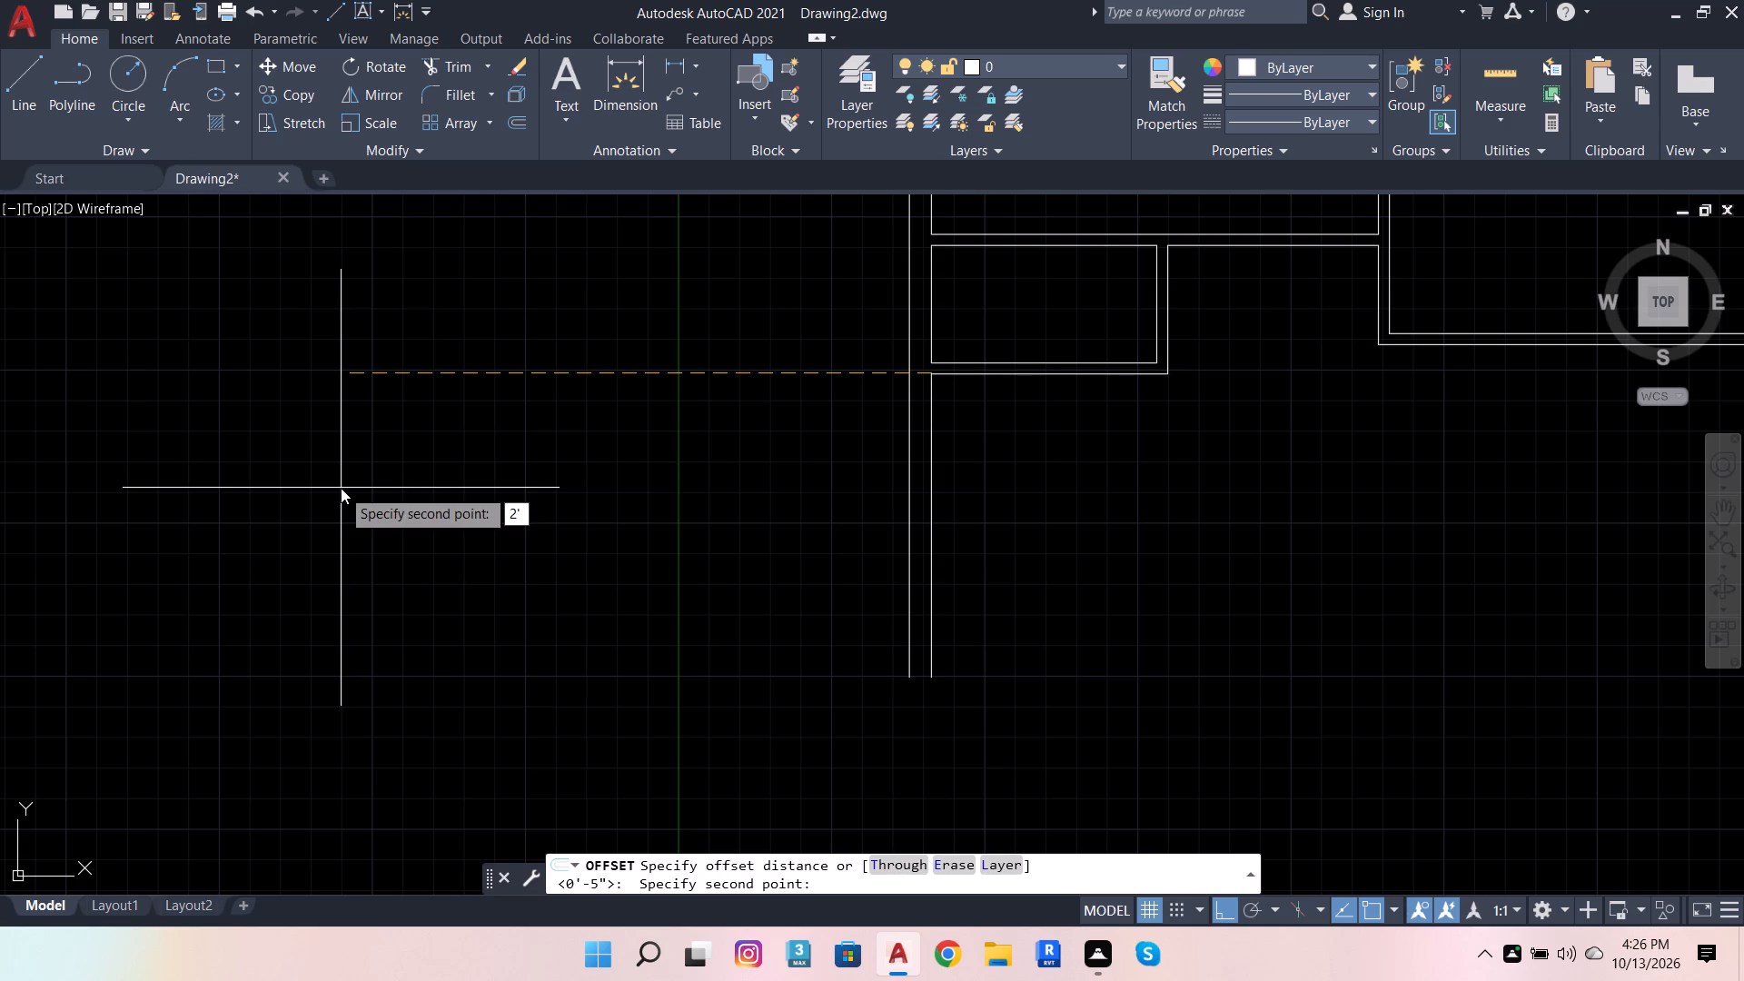
key(9)
key(Return)
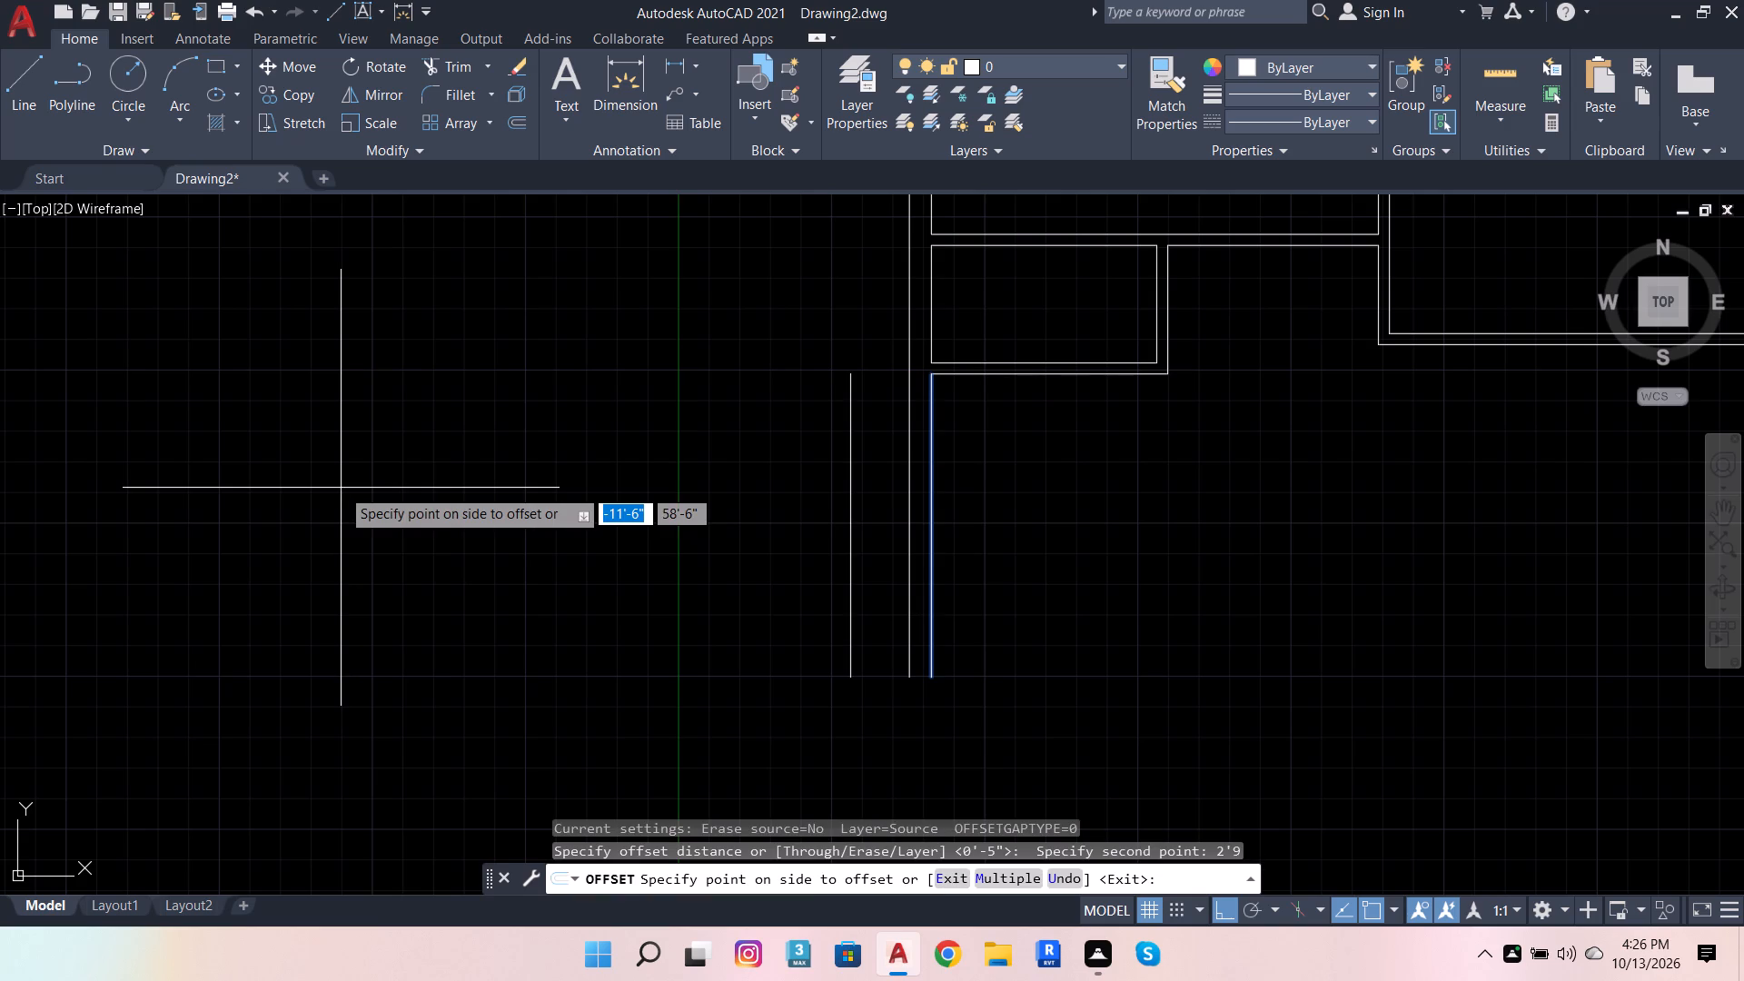
click(341, 488)
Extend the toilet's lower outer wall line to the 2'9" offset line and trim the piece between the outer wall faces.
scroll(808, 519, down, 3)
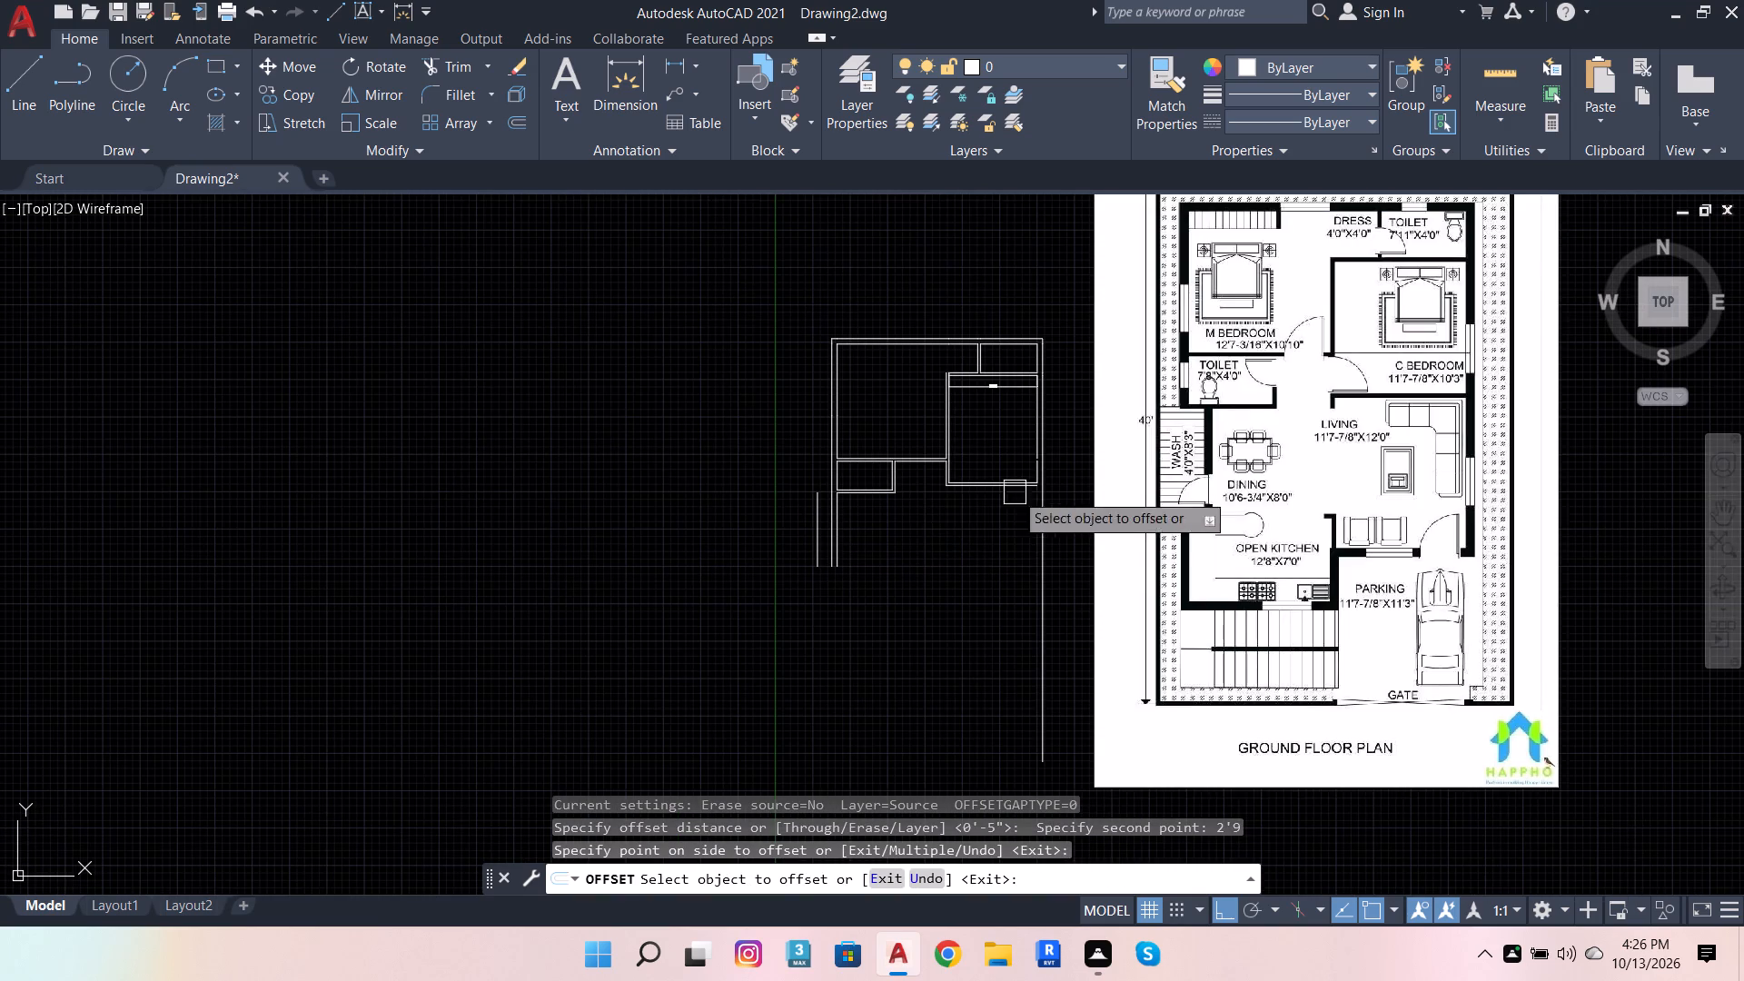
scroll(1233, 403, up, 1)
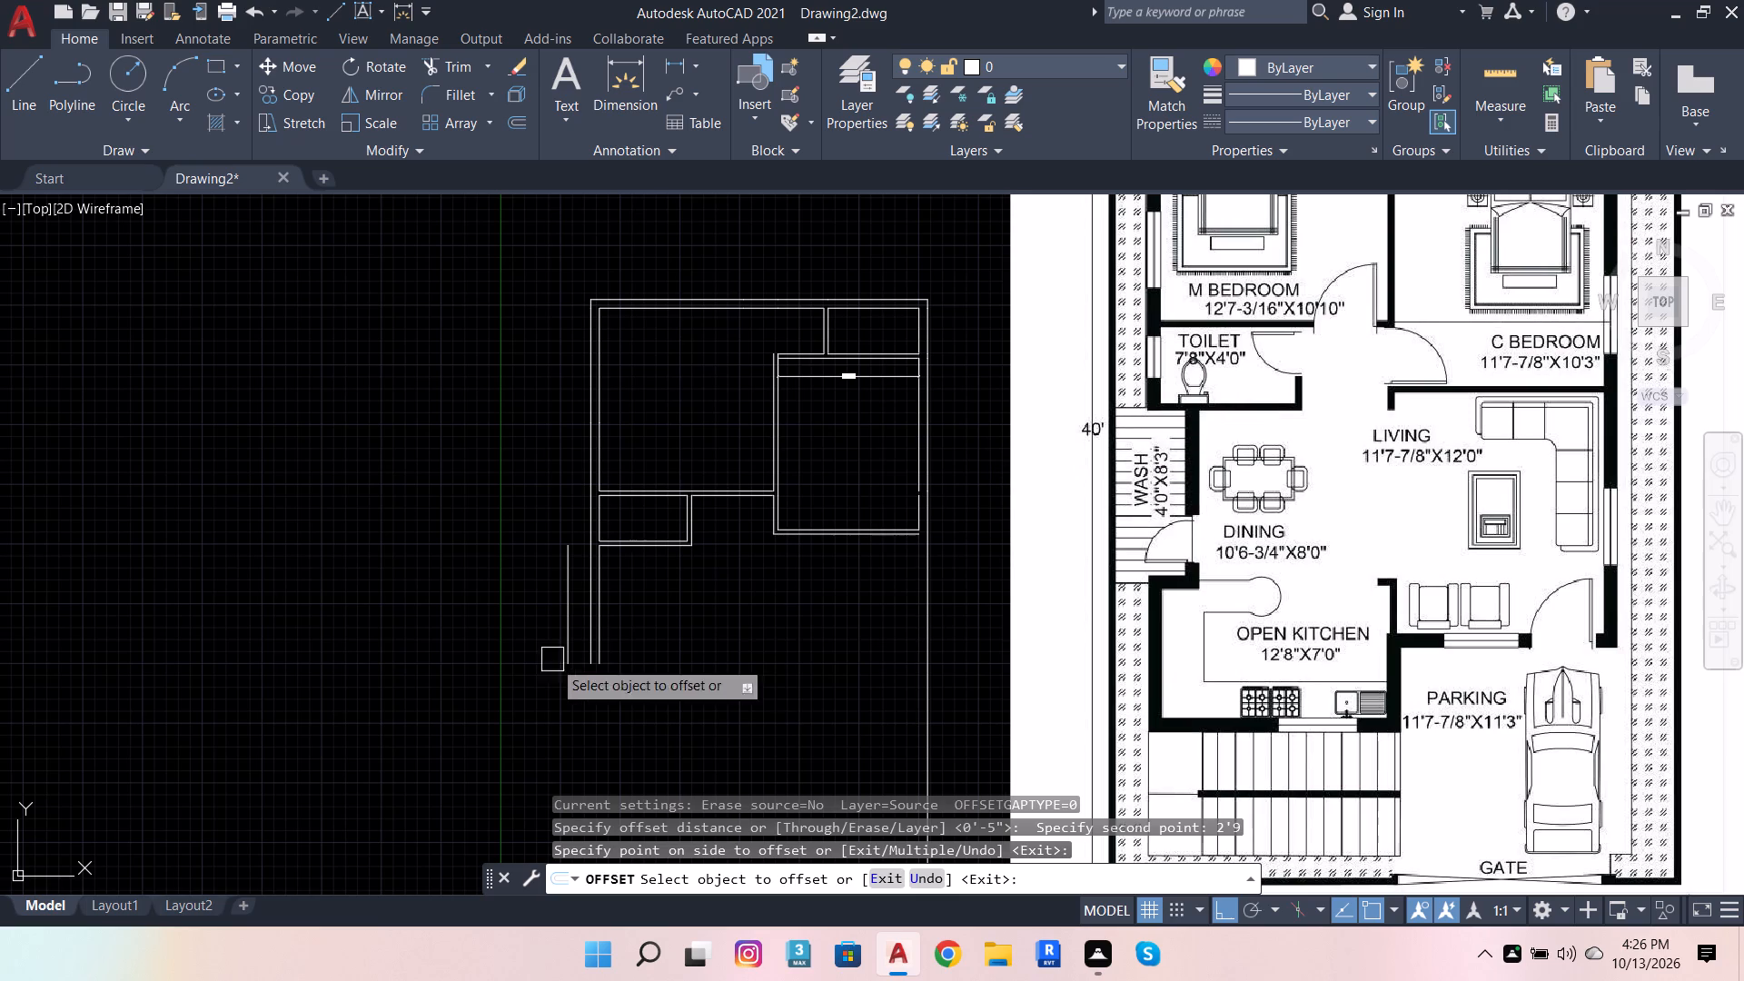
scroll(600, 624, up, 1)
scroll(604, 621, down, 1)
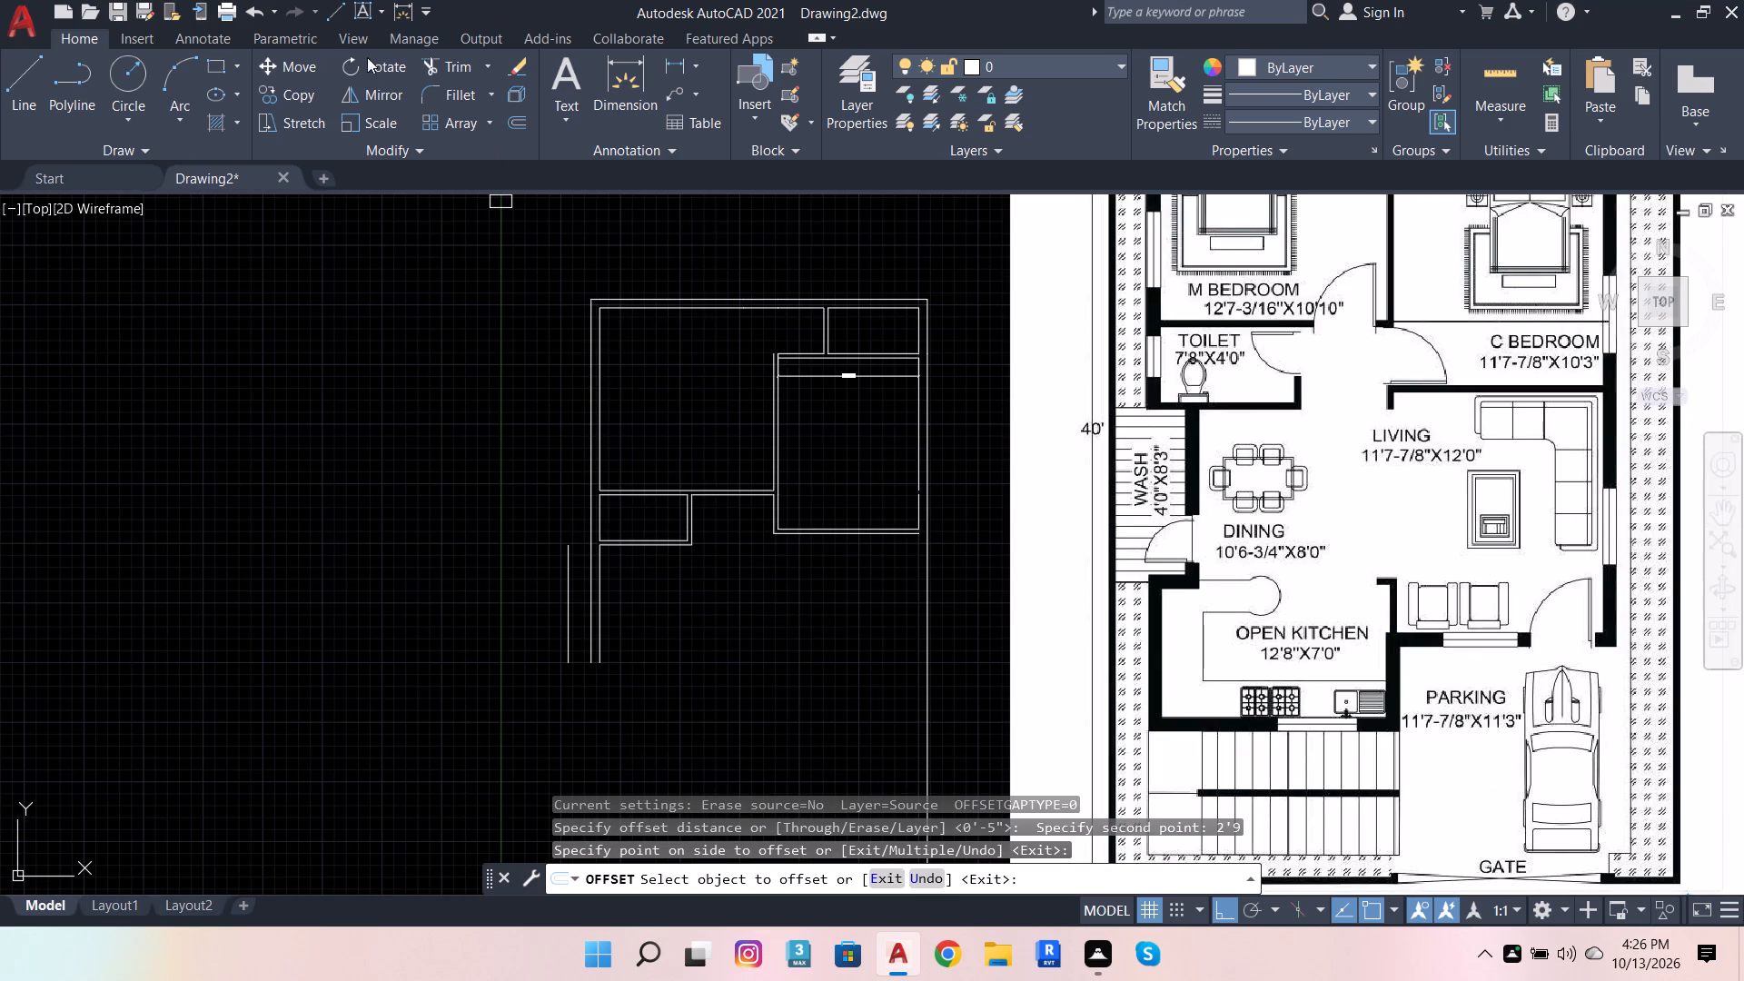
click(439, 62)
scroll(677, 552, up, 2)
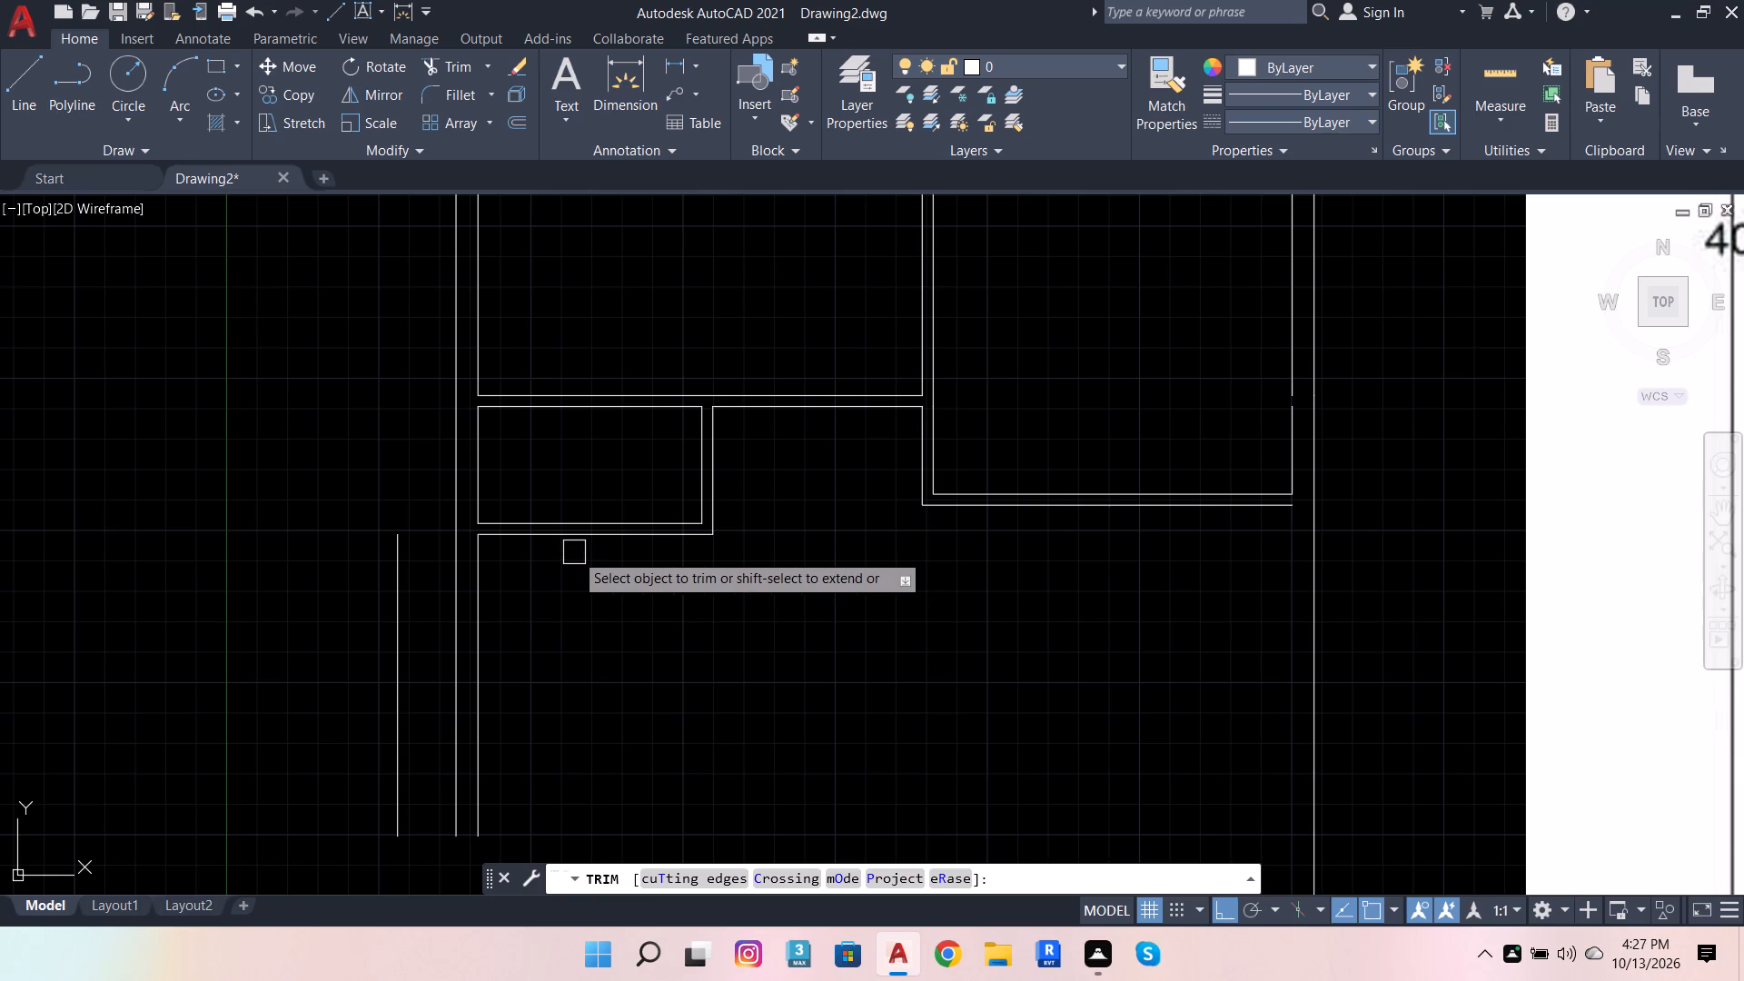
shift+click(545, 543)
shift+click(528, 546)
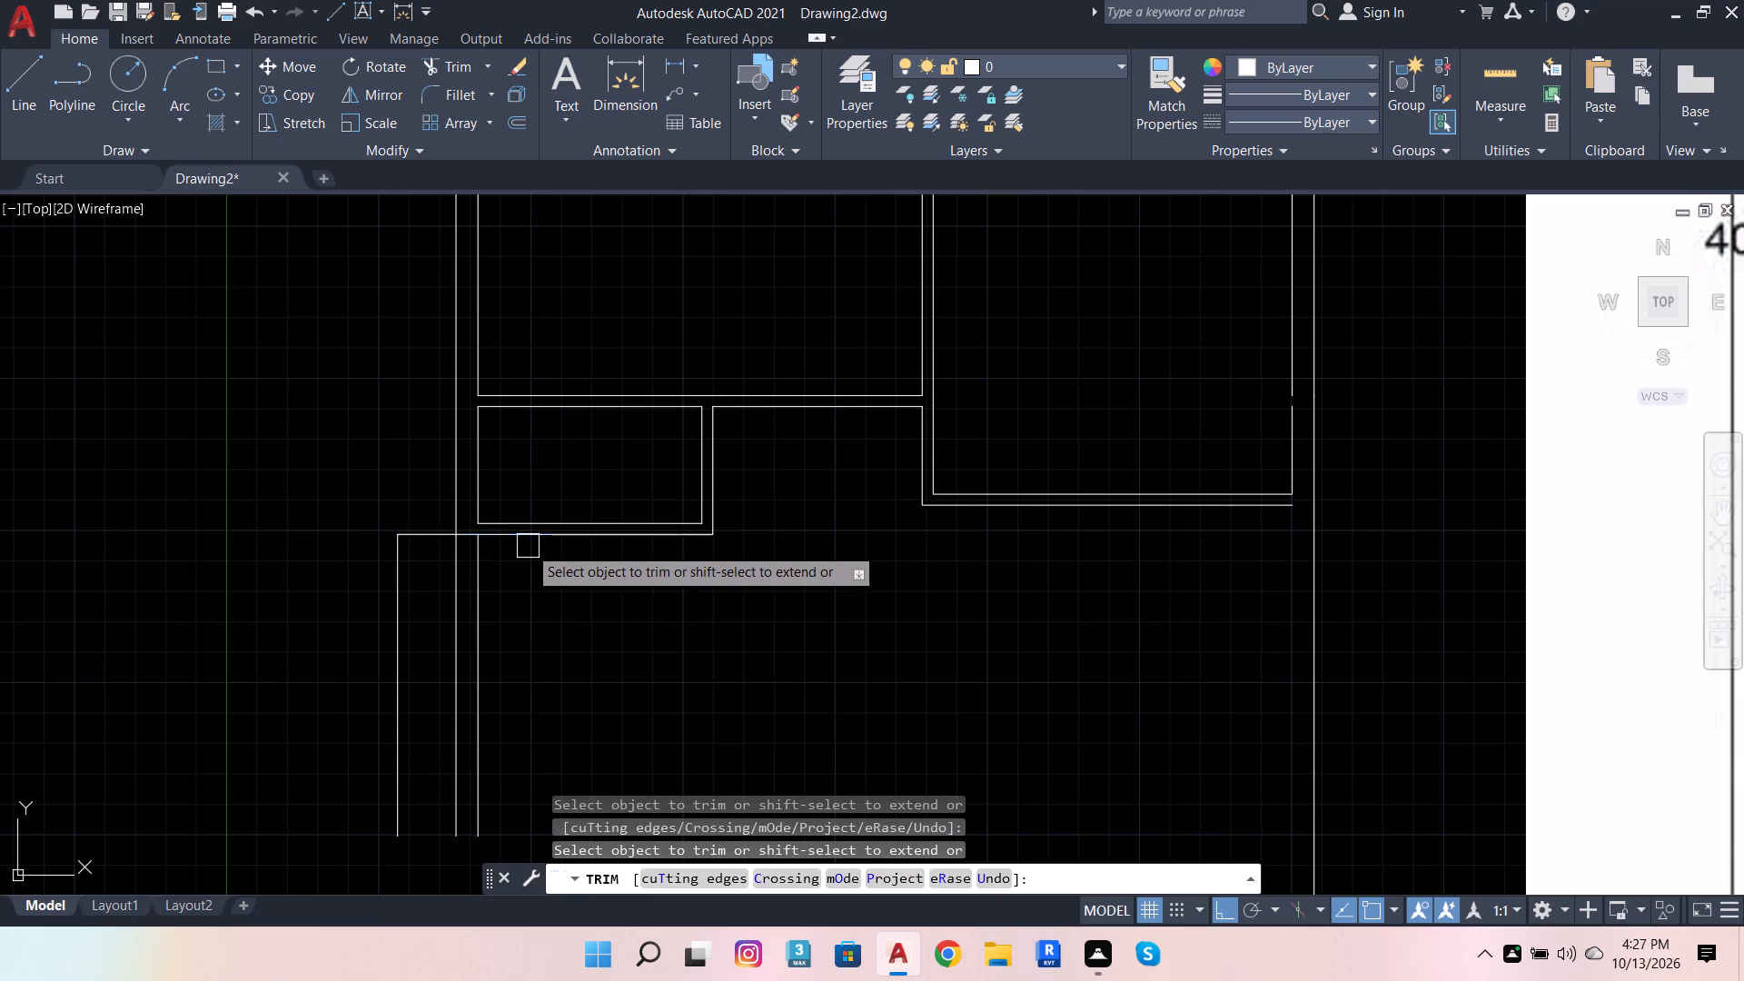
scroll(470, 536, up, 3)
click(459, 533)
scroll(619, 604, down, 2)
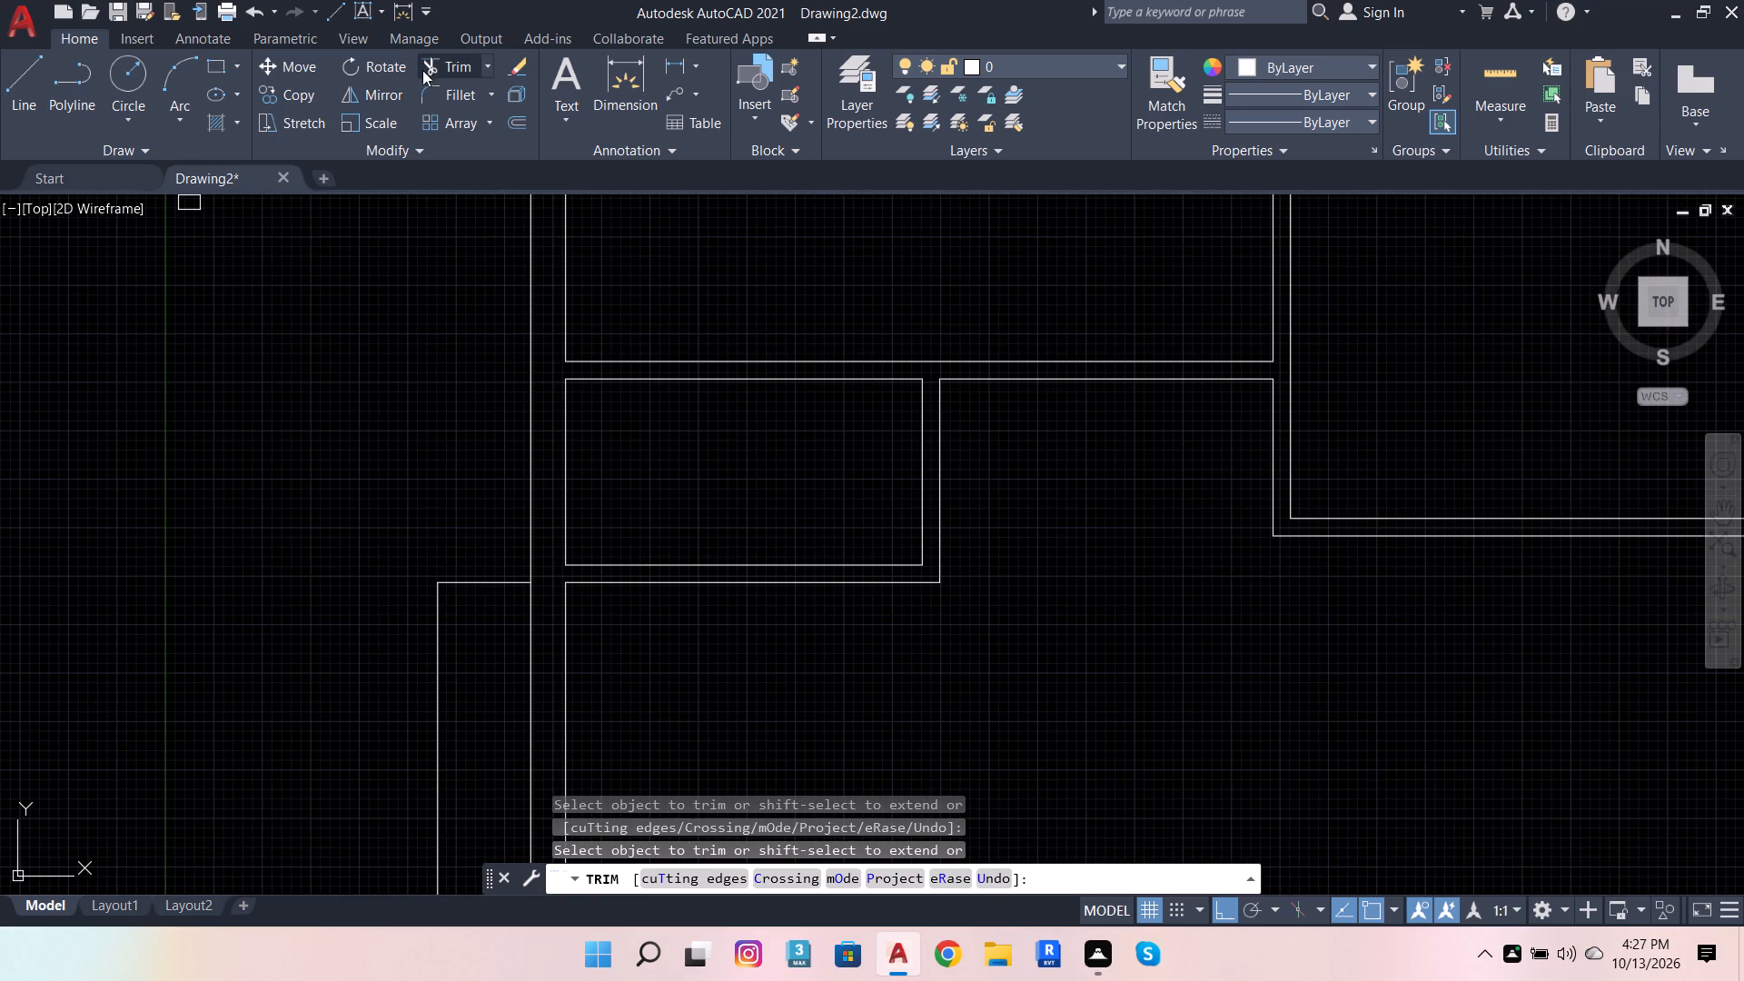
Draw a horizontal line about 3'11" outward from the toilet's lower inner corner at the outer wall.
click(27, 64)
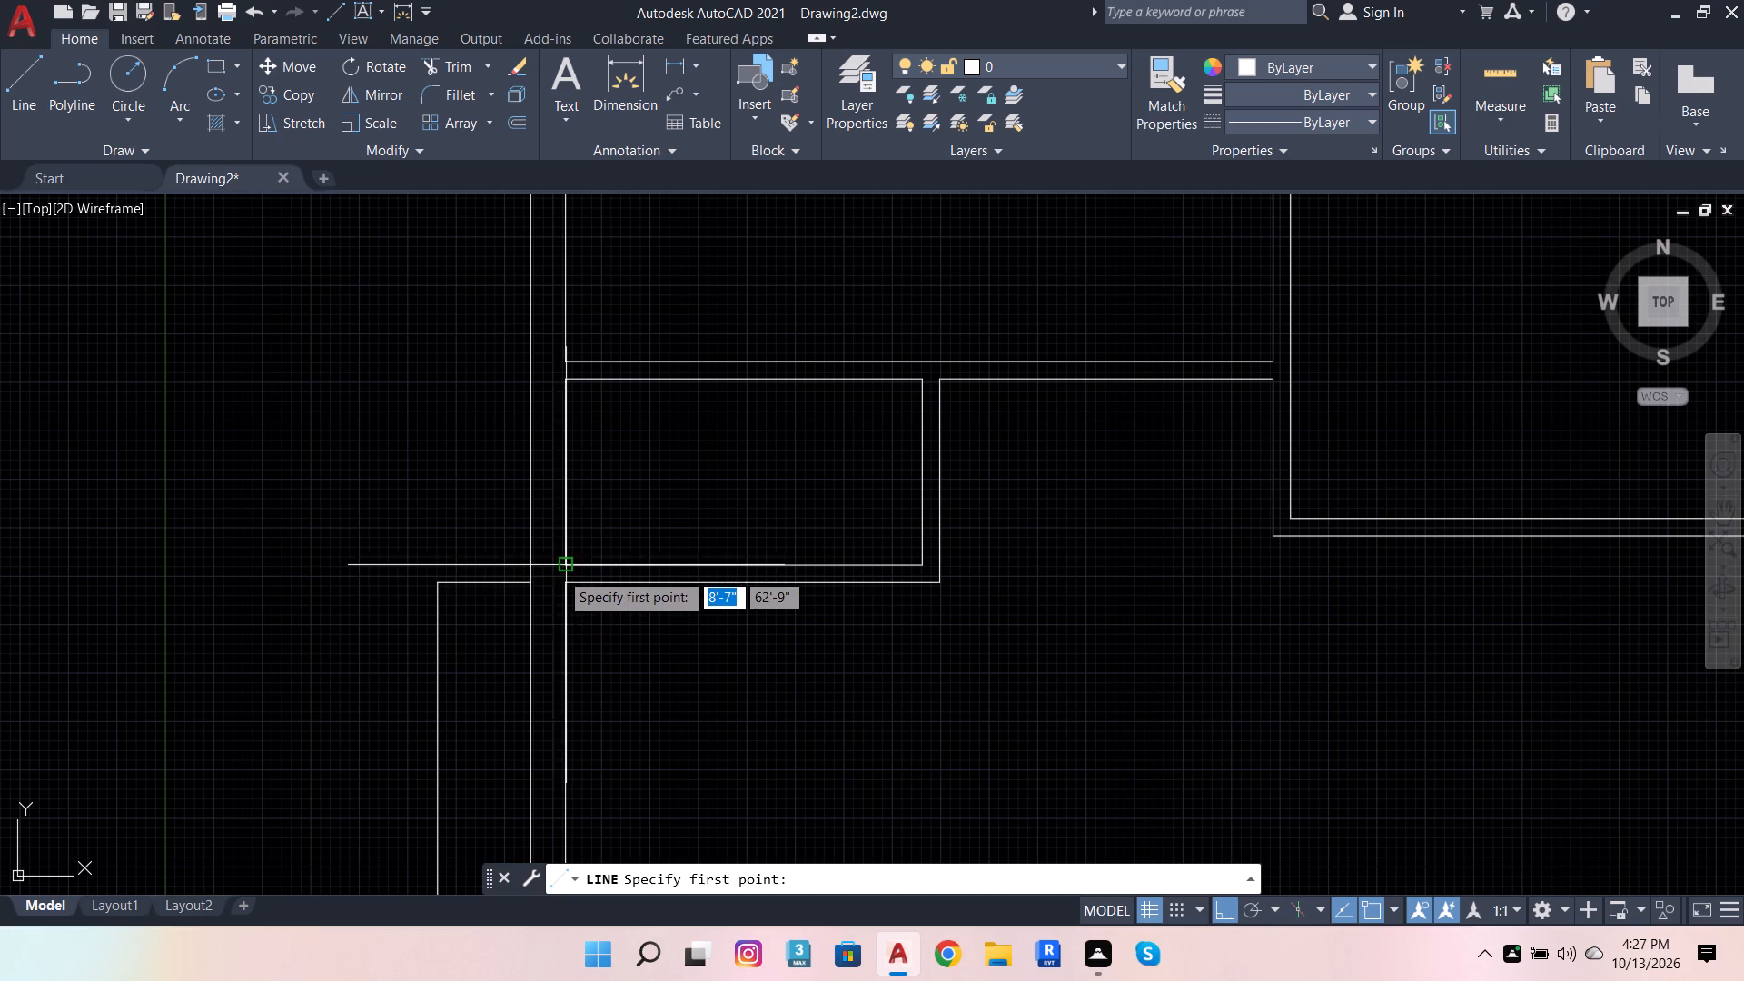
click(557, 564)
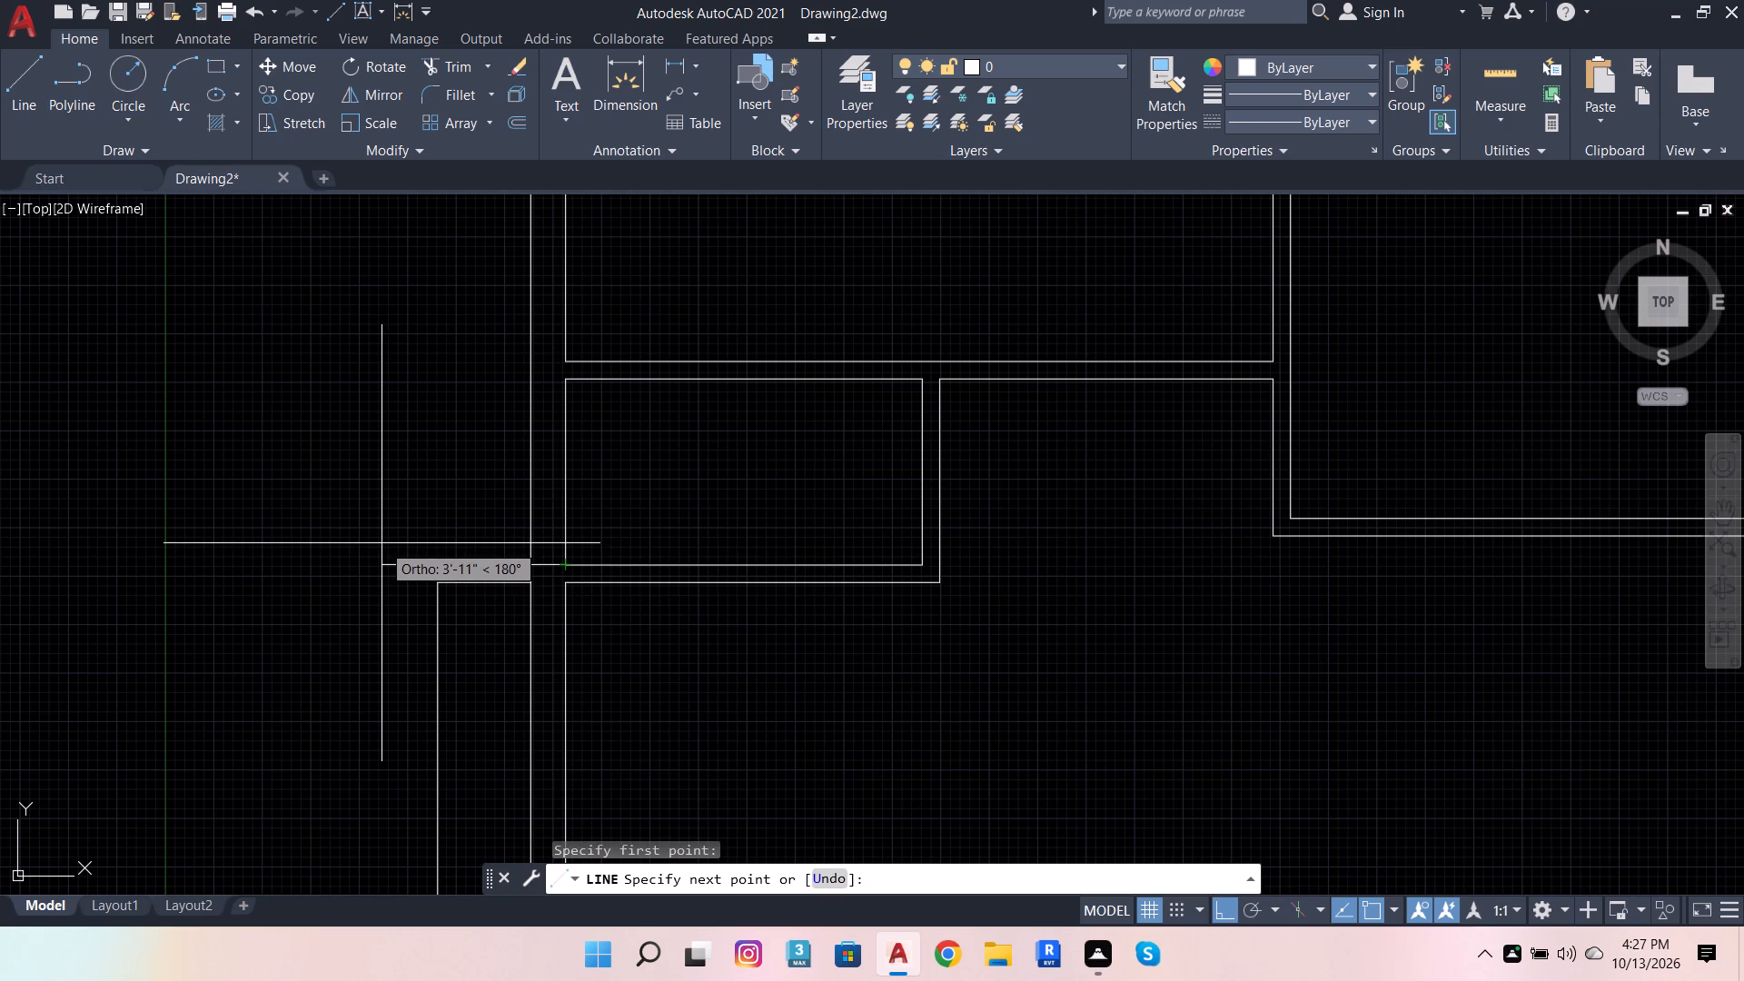
click(379, 540)
key(space)
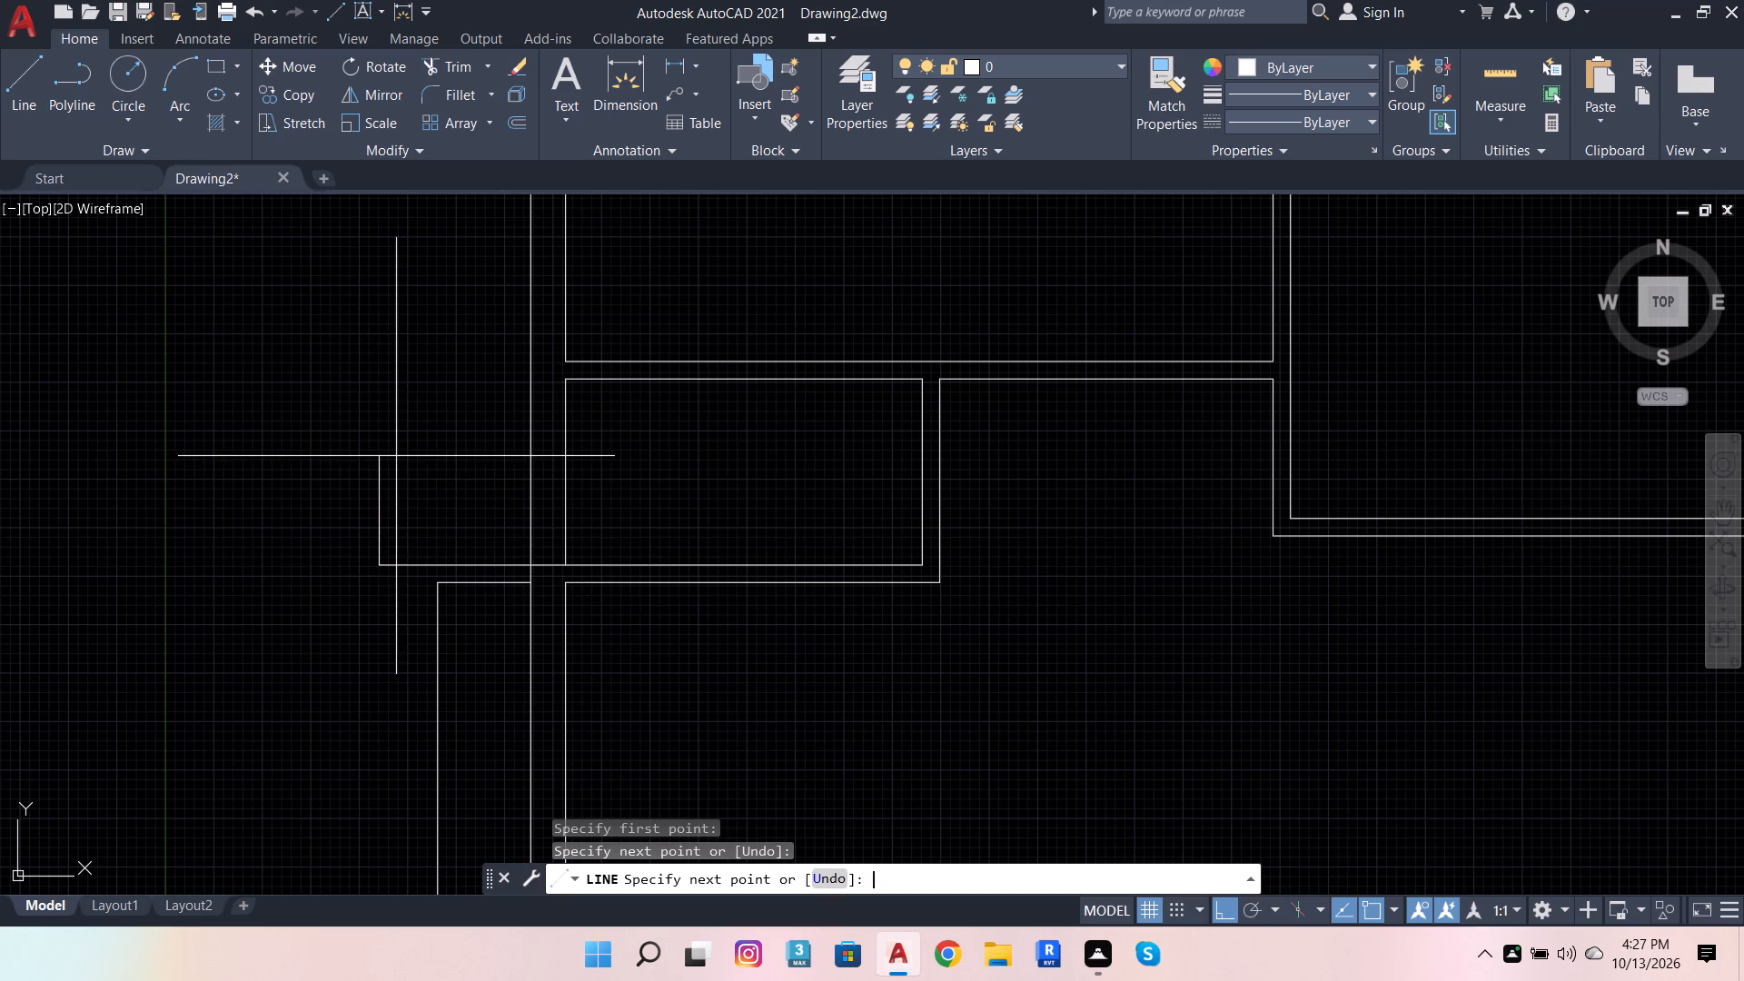
Offset the 2'9" wash-side line 4.5" further outward to give it wall thickness.
click(434, 669)
click(529, 122)
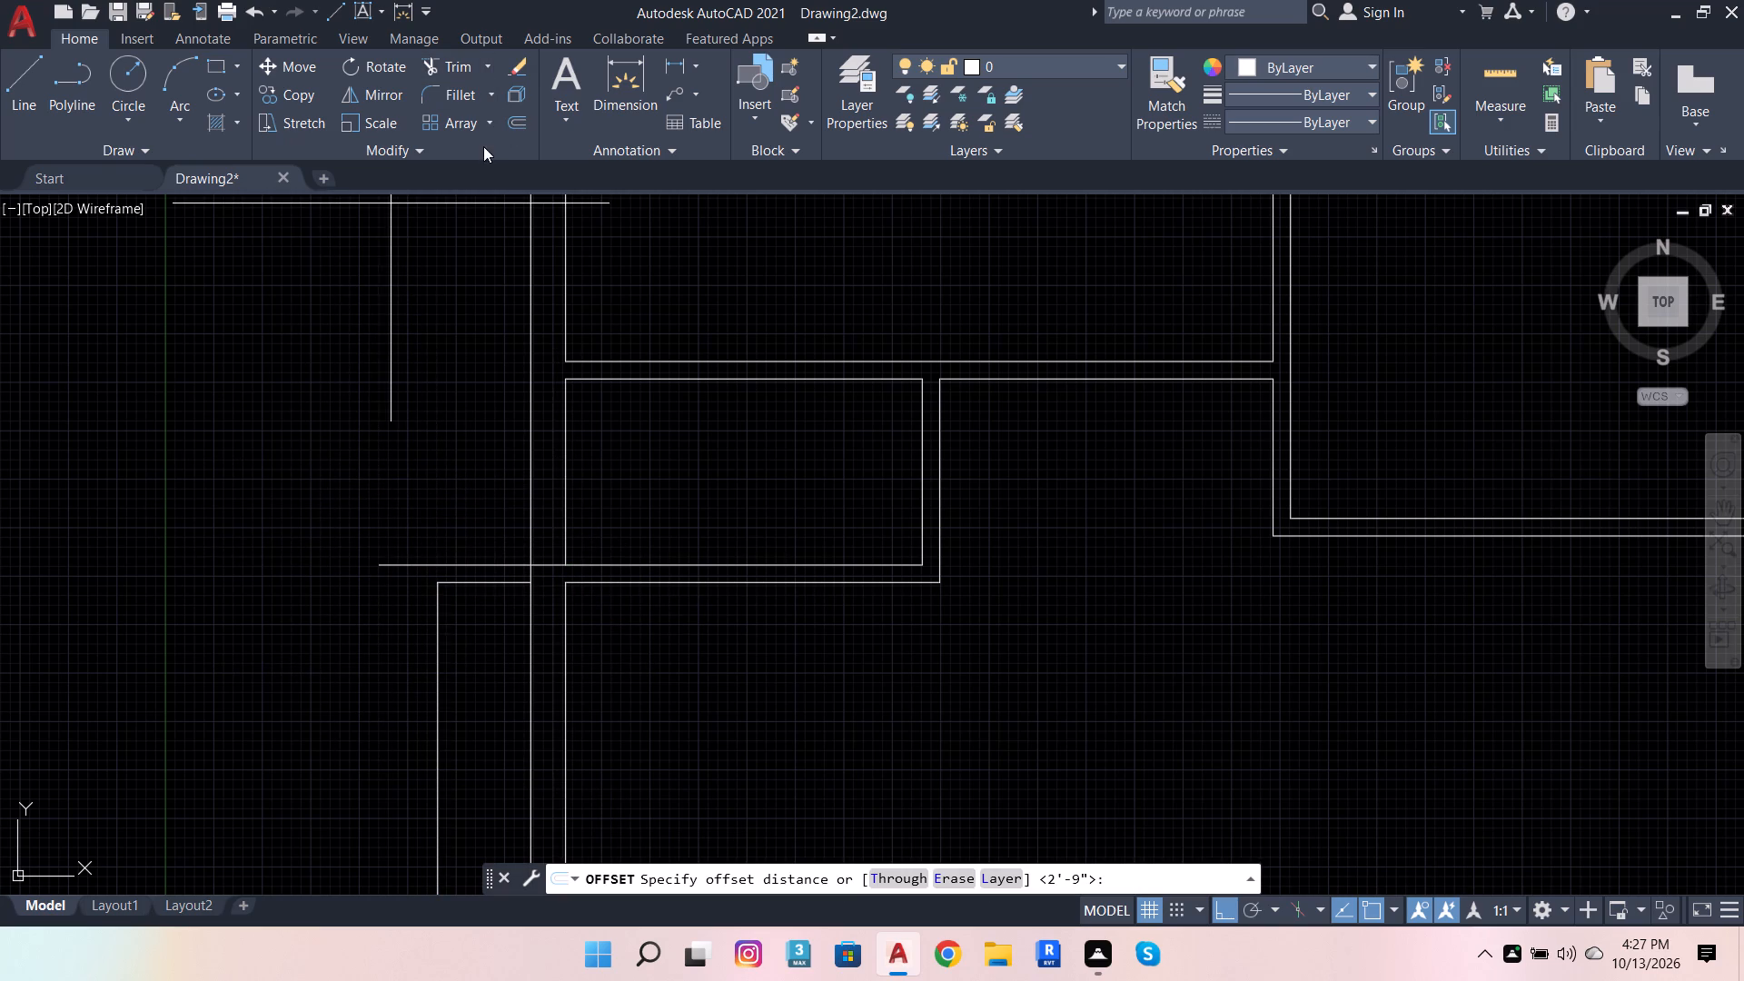
click(431, 586)
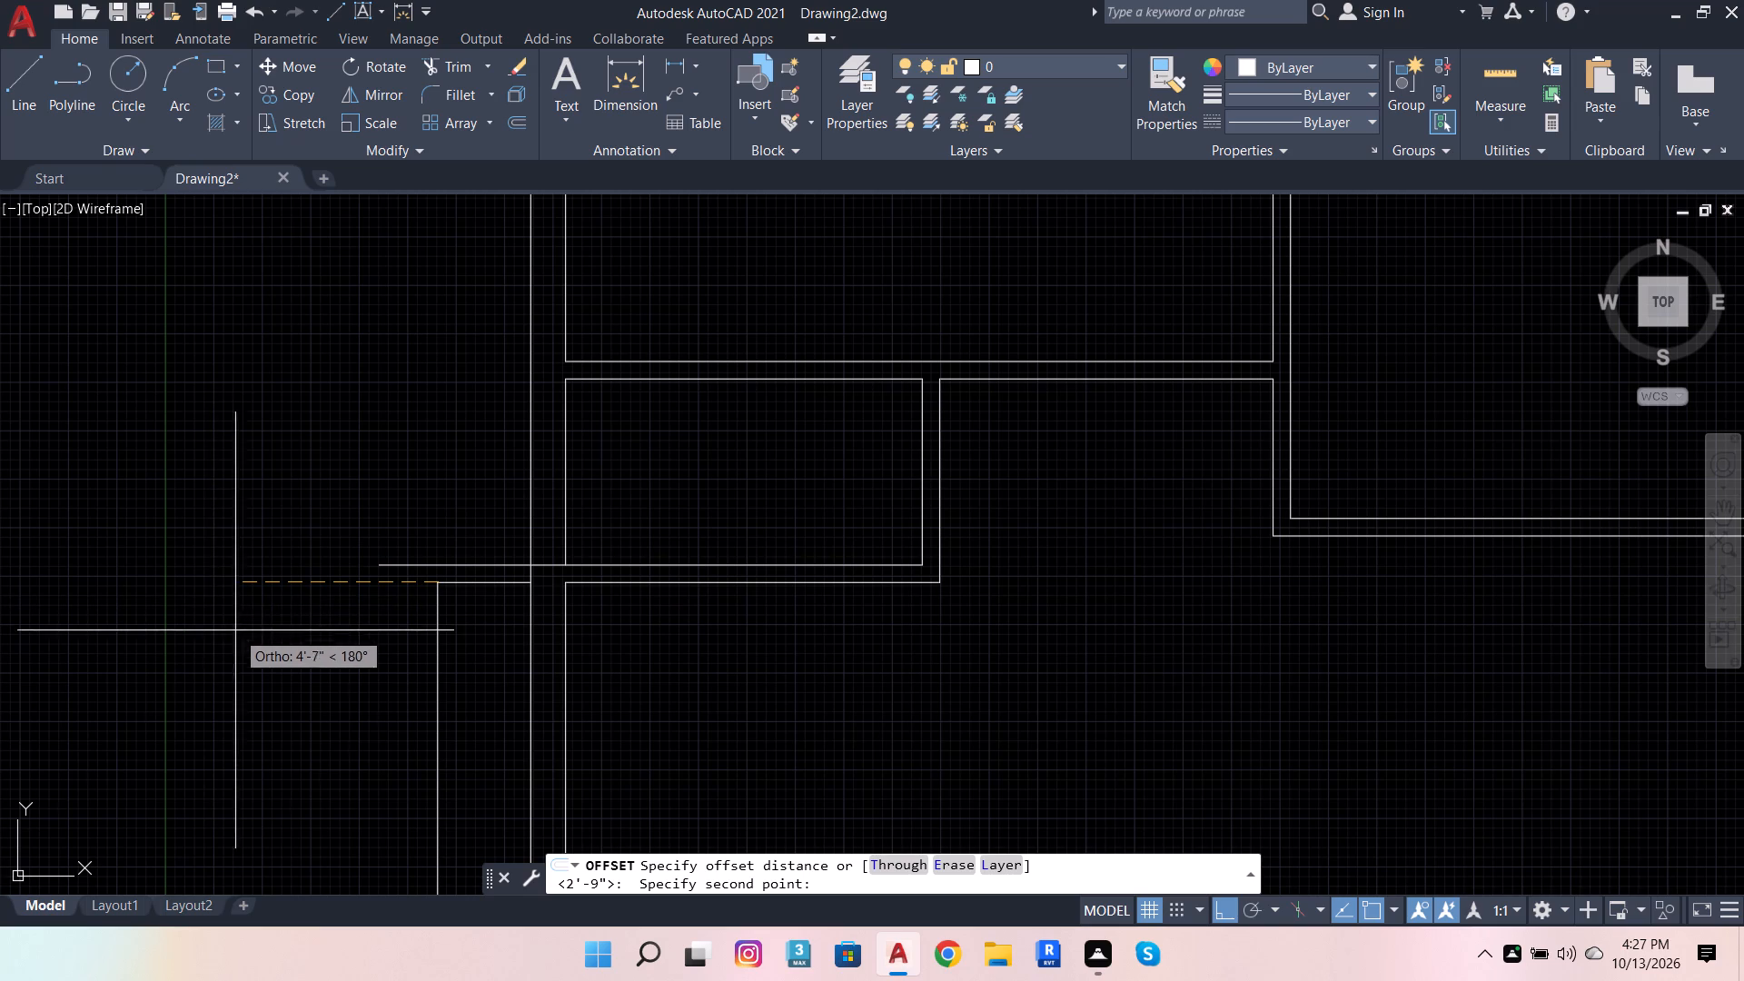
scroll(416, 660, down, 3)
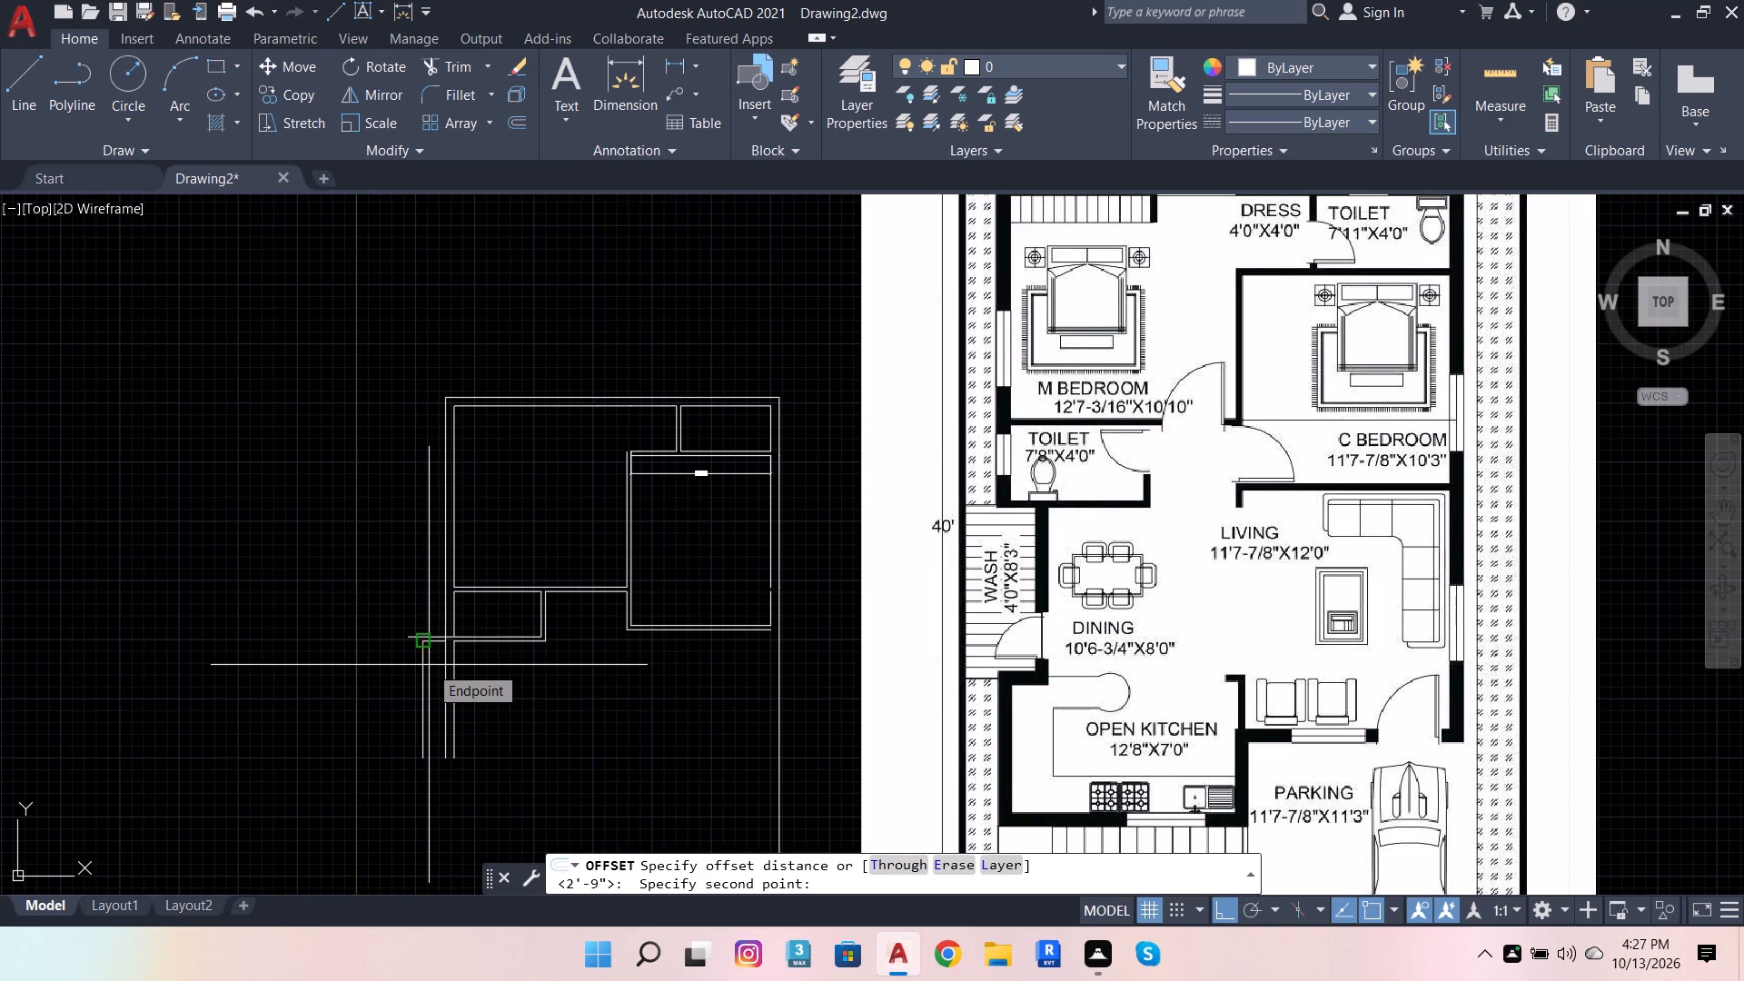
text(4.)
key(5)
key(Return)
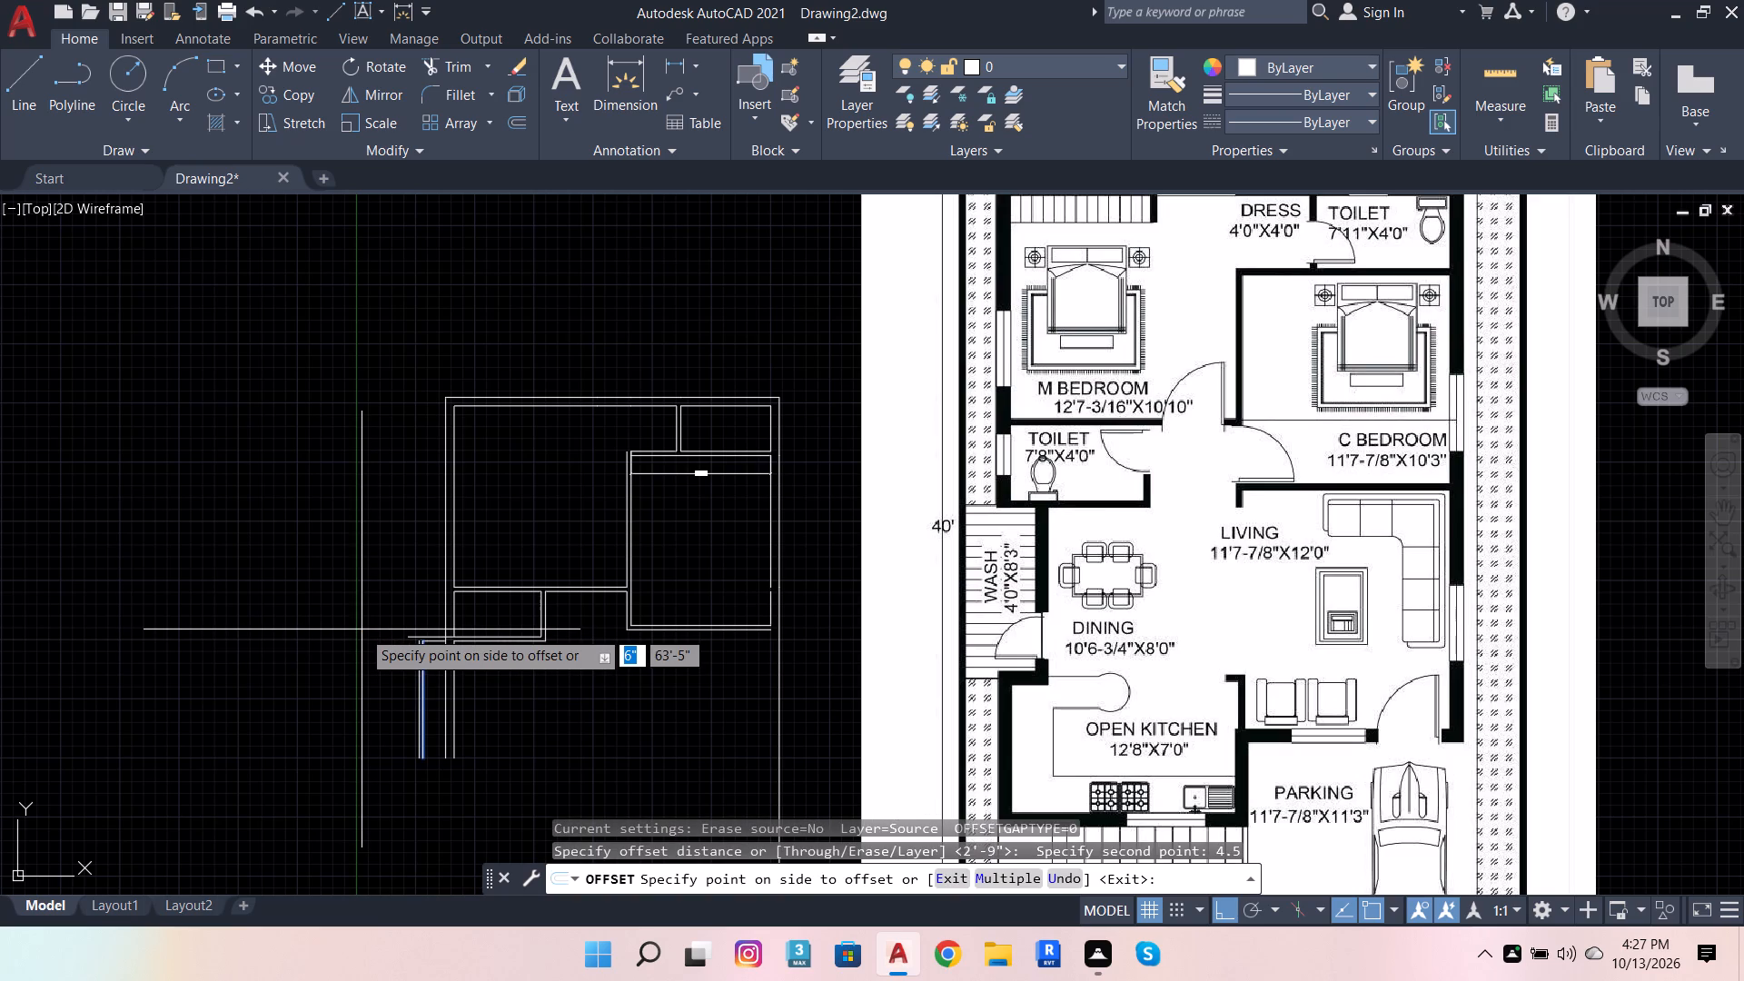
click(362, 629)
Fillet the 4.5" offset line with the upper horizontal line to form the wash-side wall's outer corner.
scroll(974, 590, down, 1)
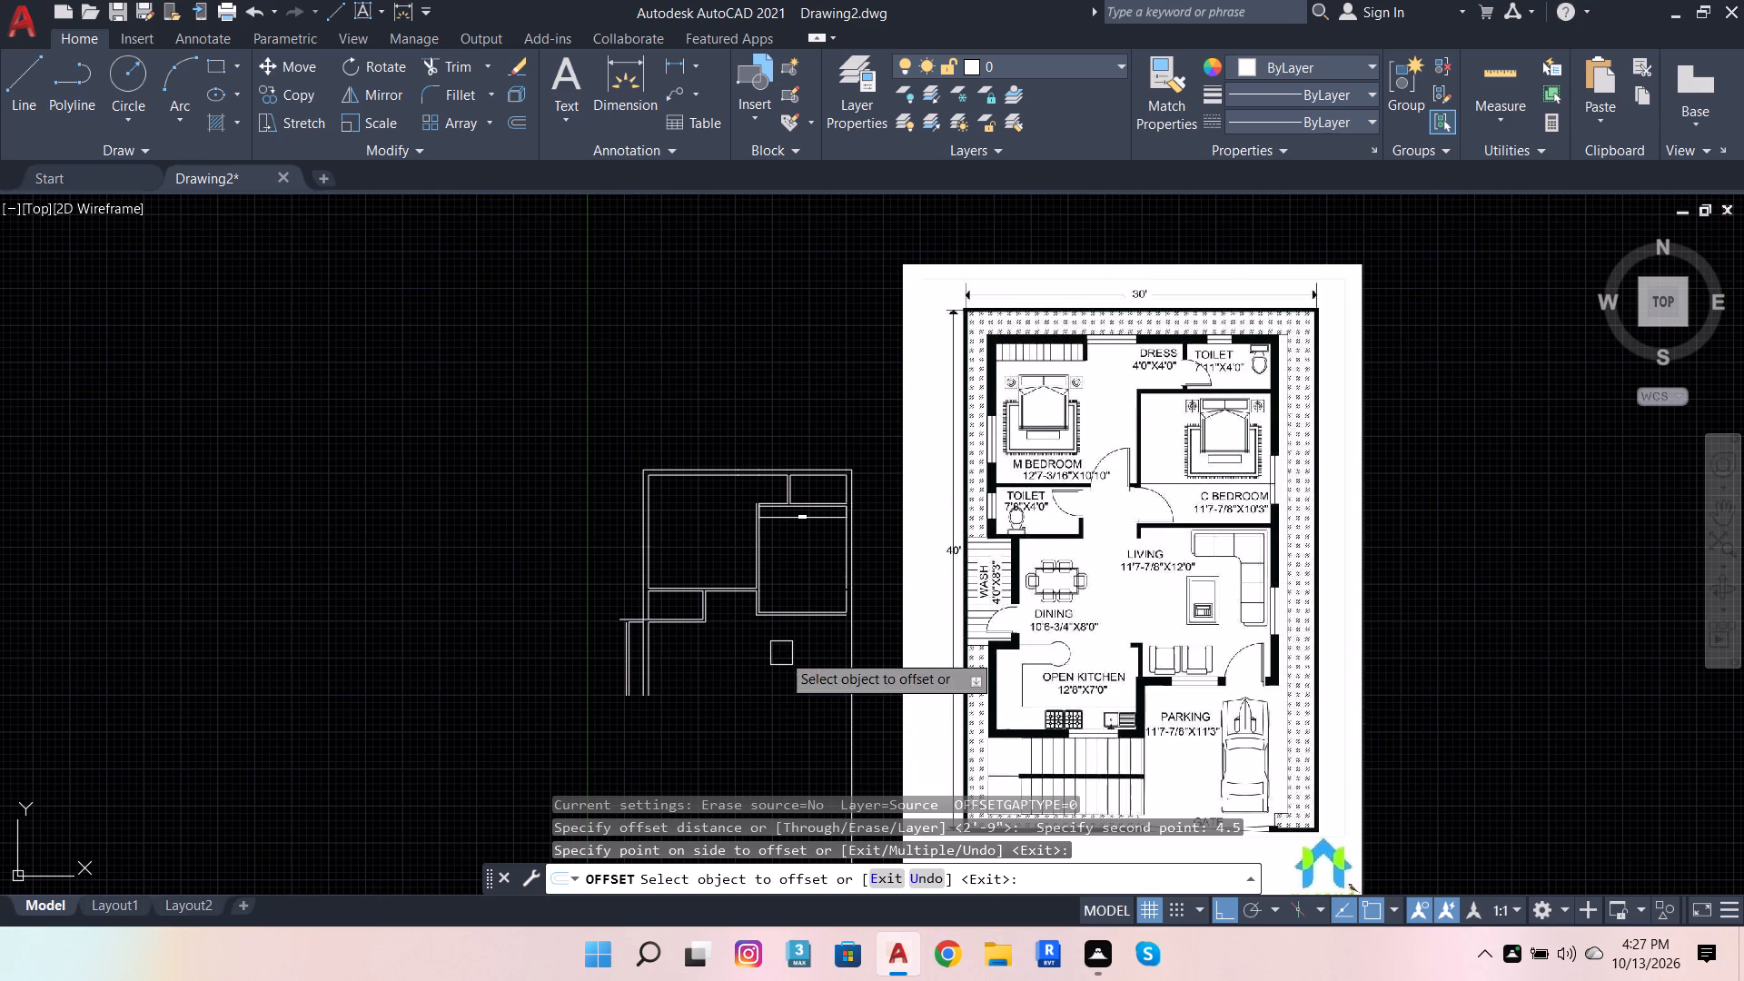
scroll(1154, 533, down, 2)
scroll(991, 587, up, 4)
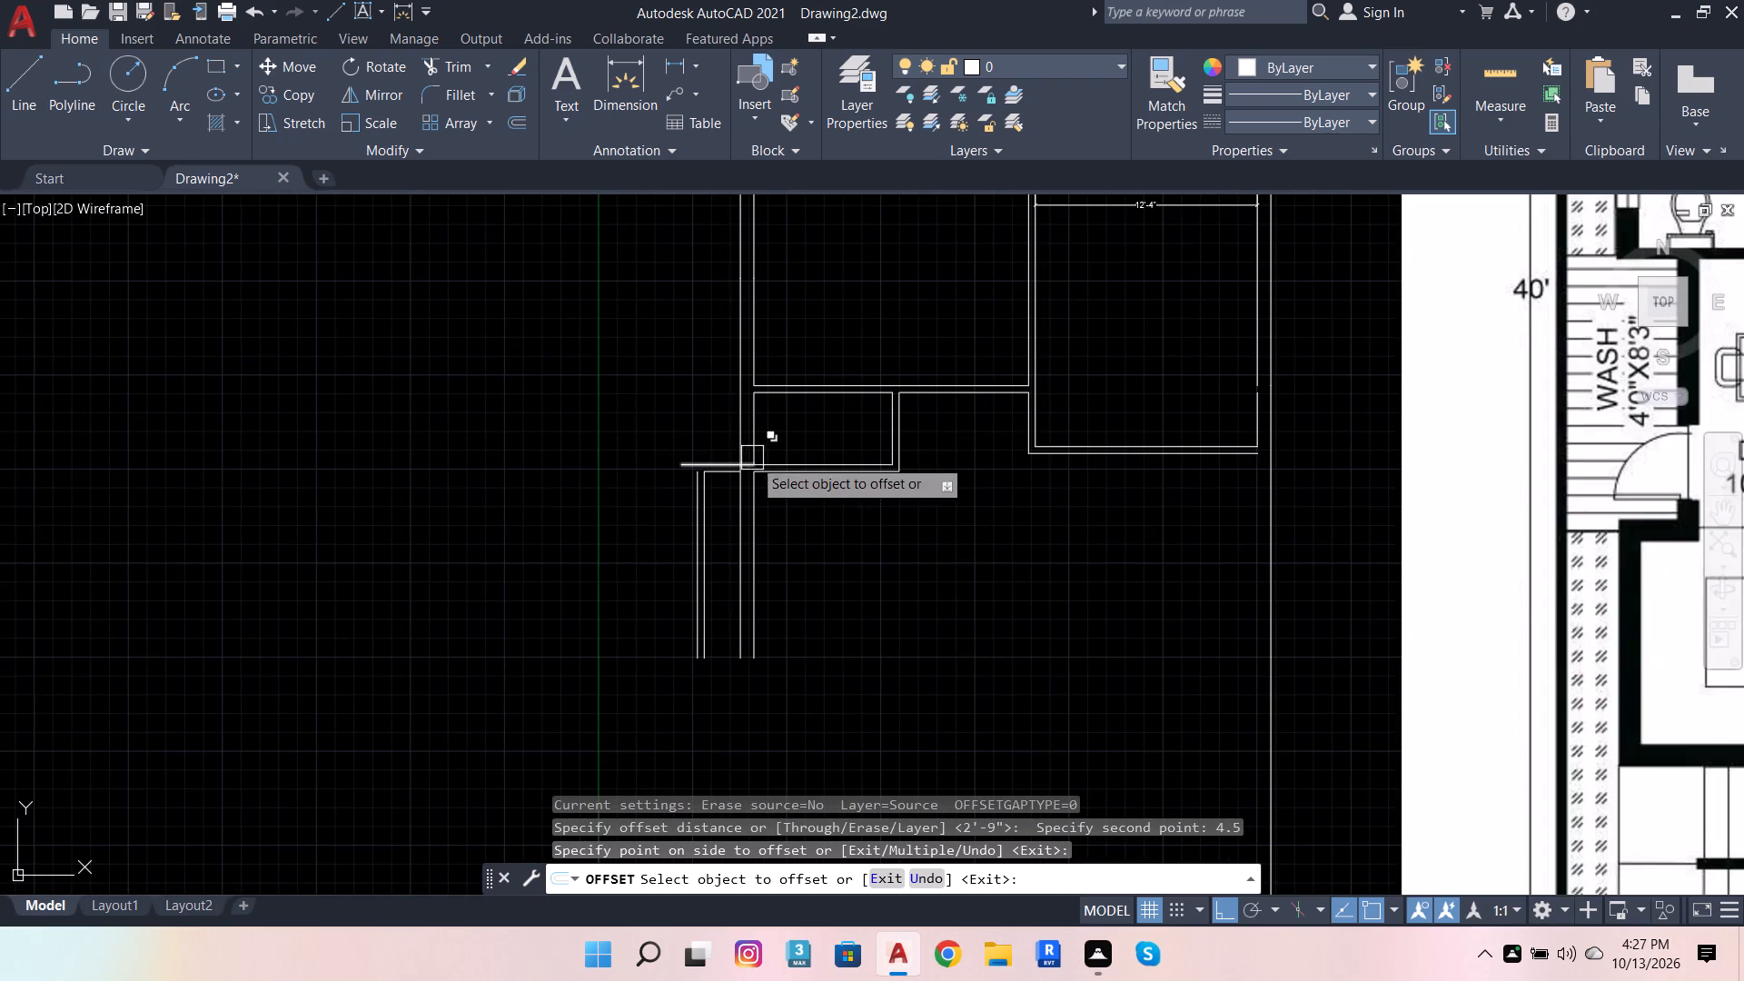
scroll(752, 458, up, 2)
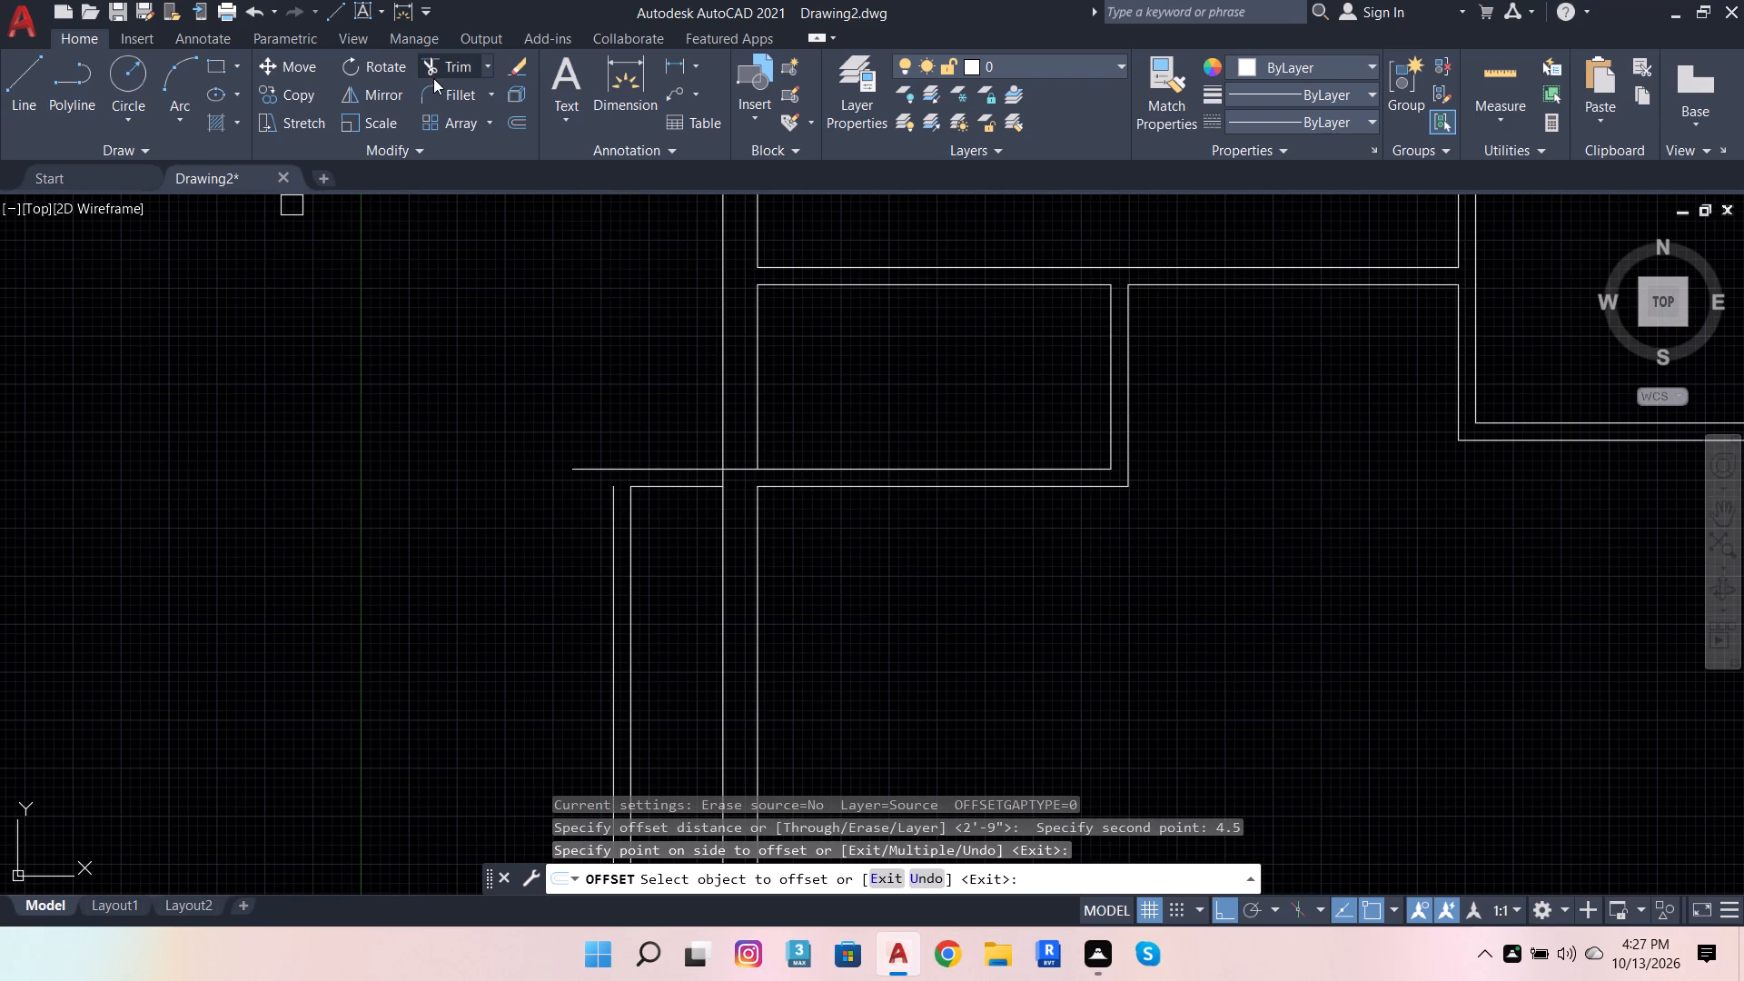
click(440, 94)
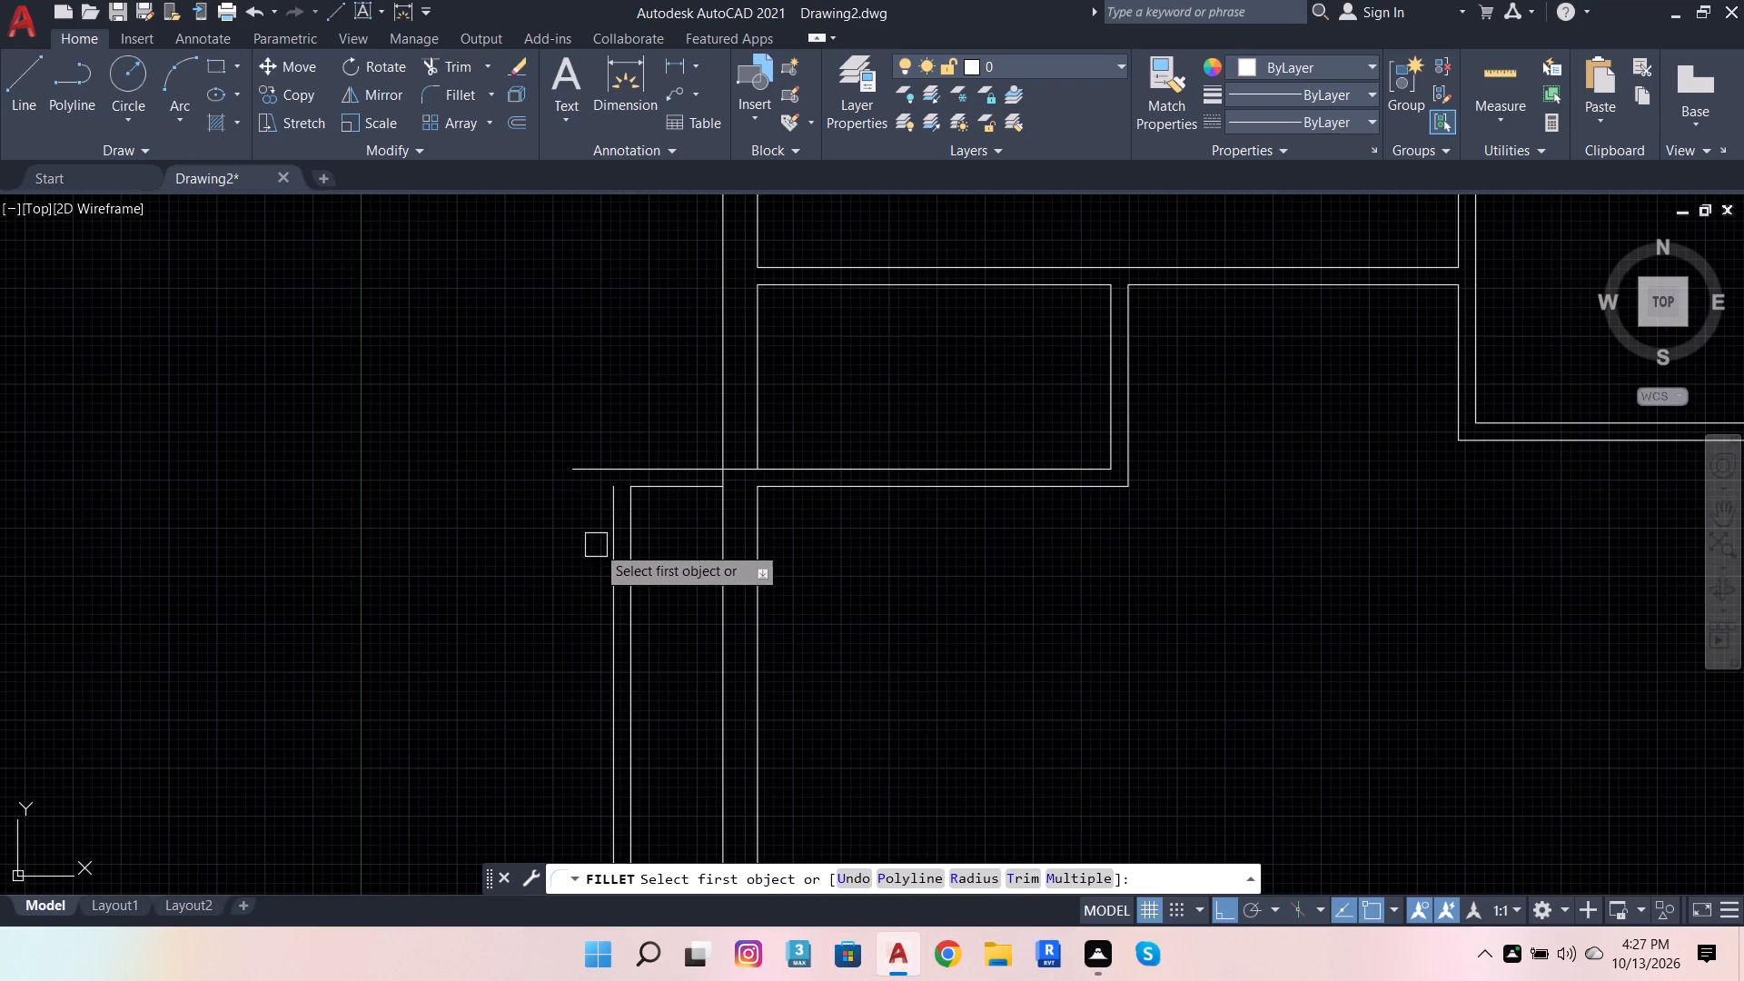
click(606, 535)
click(636, 460)
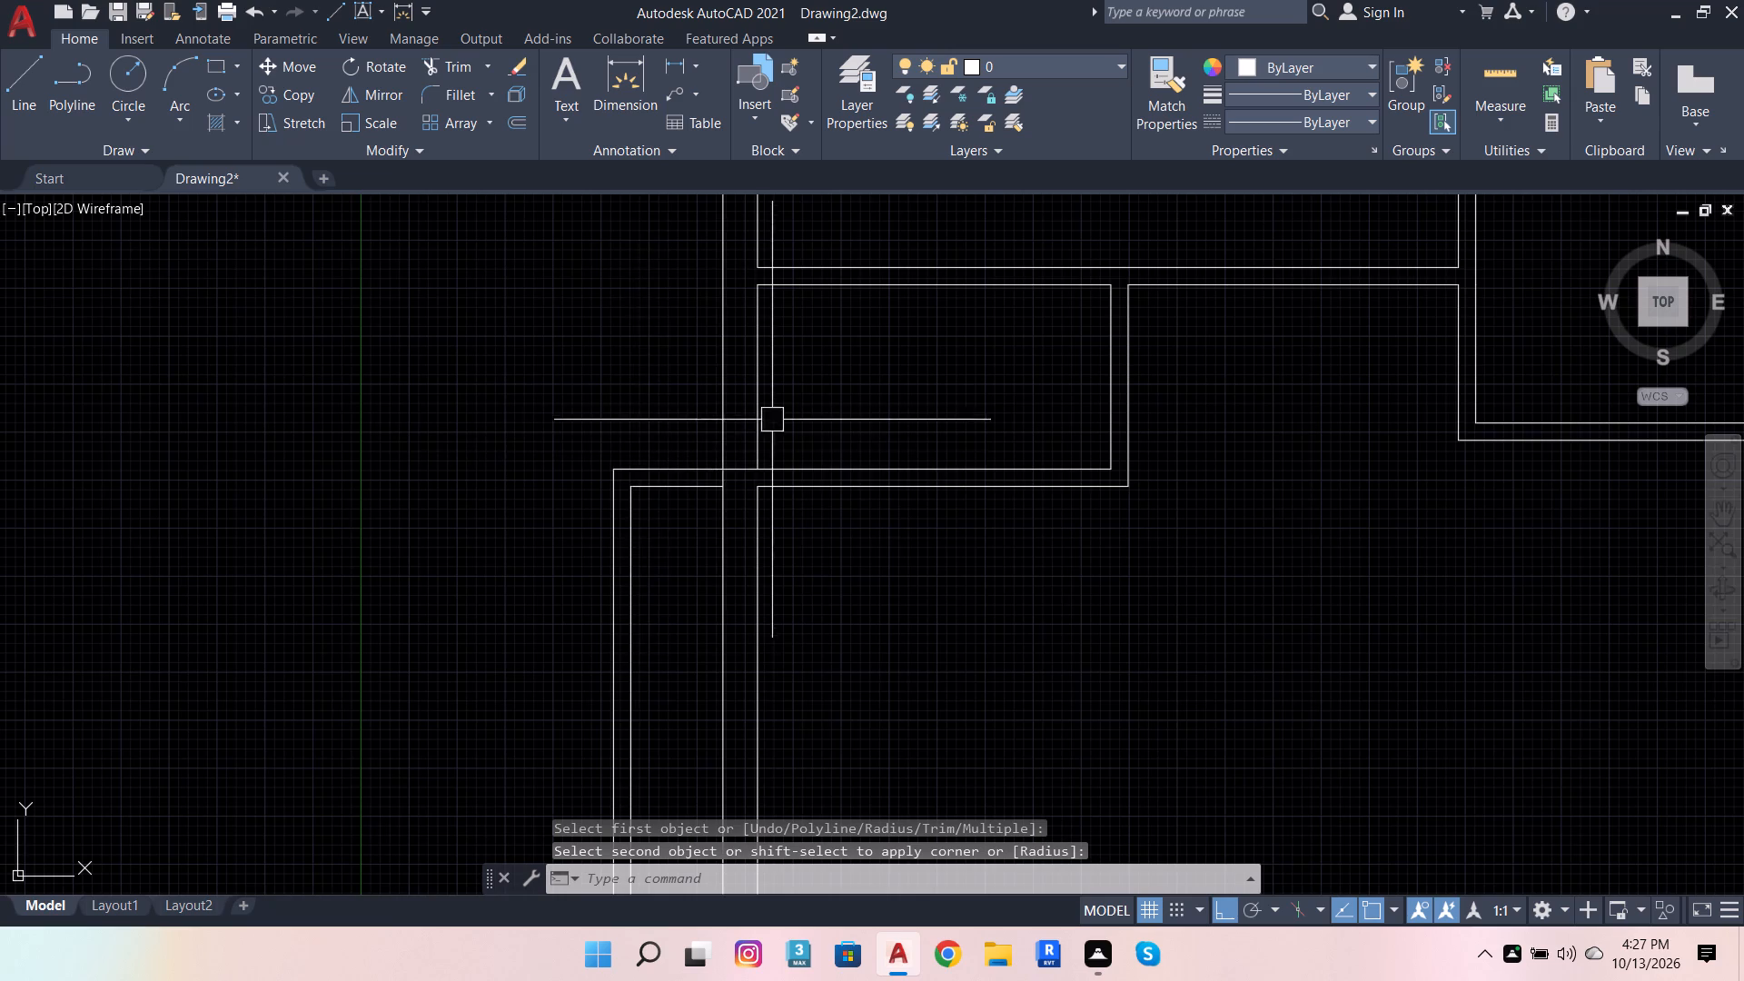
Trim both horizontal lines between the wash-side wall and the outer wall's outer face.
scroll(779, 599, down, 1)
scroll(777, 518, up, 2)
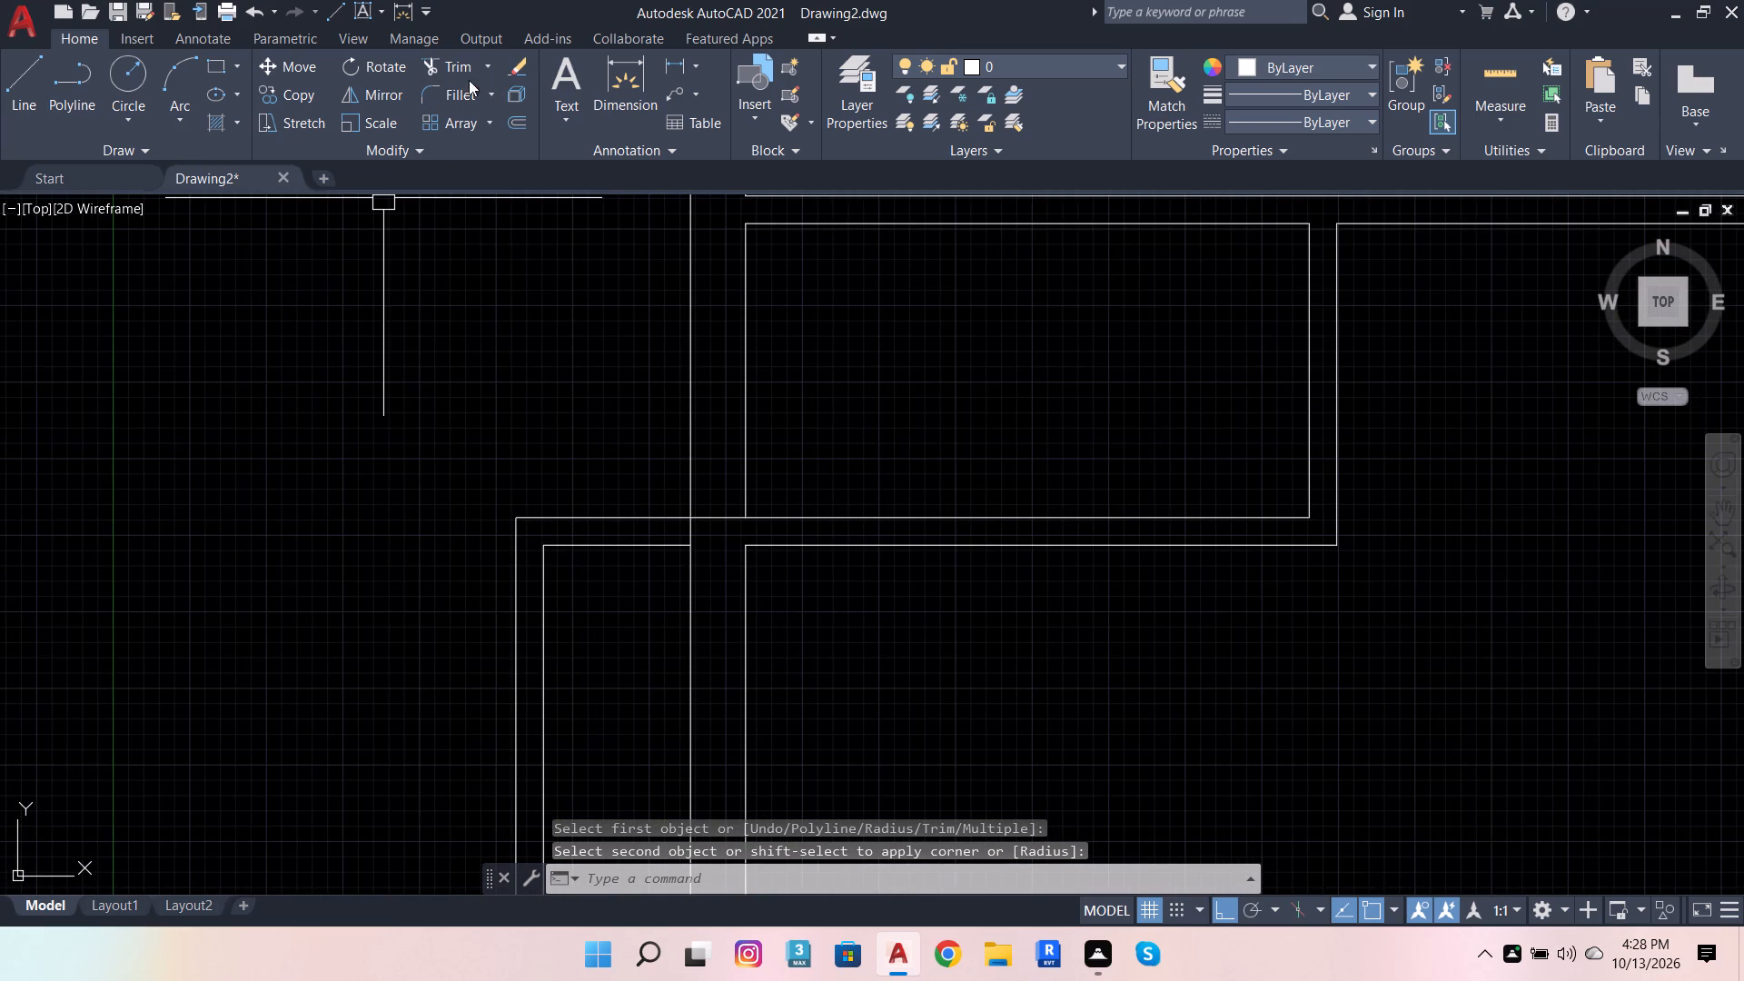
click(460, 67)
scroll(754, 533, up, 2)
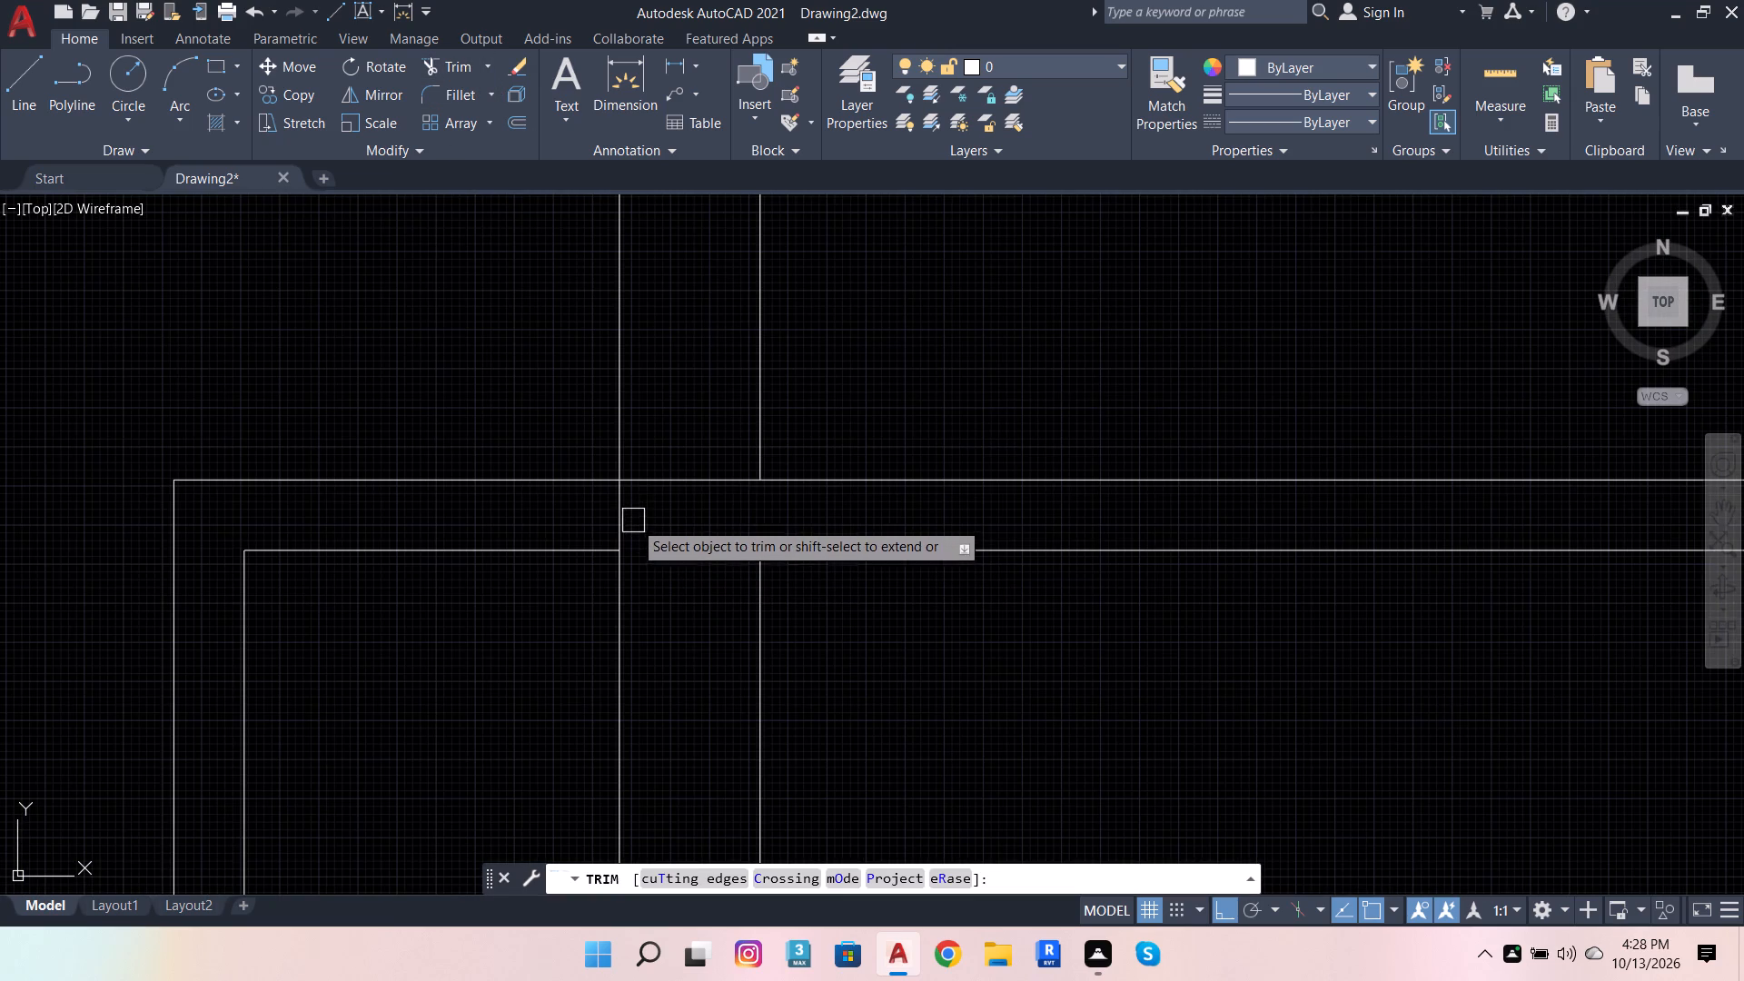
scroll(671, 580, down, 2)
click(562, 491)
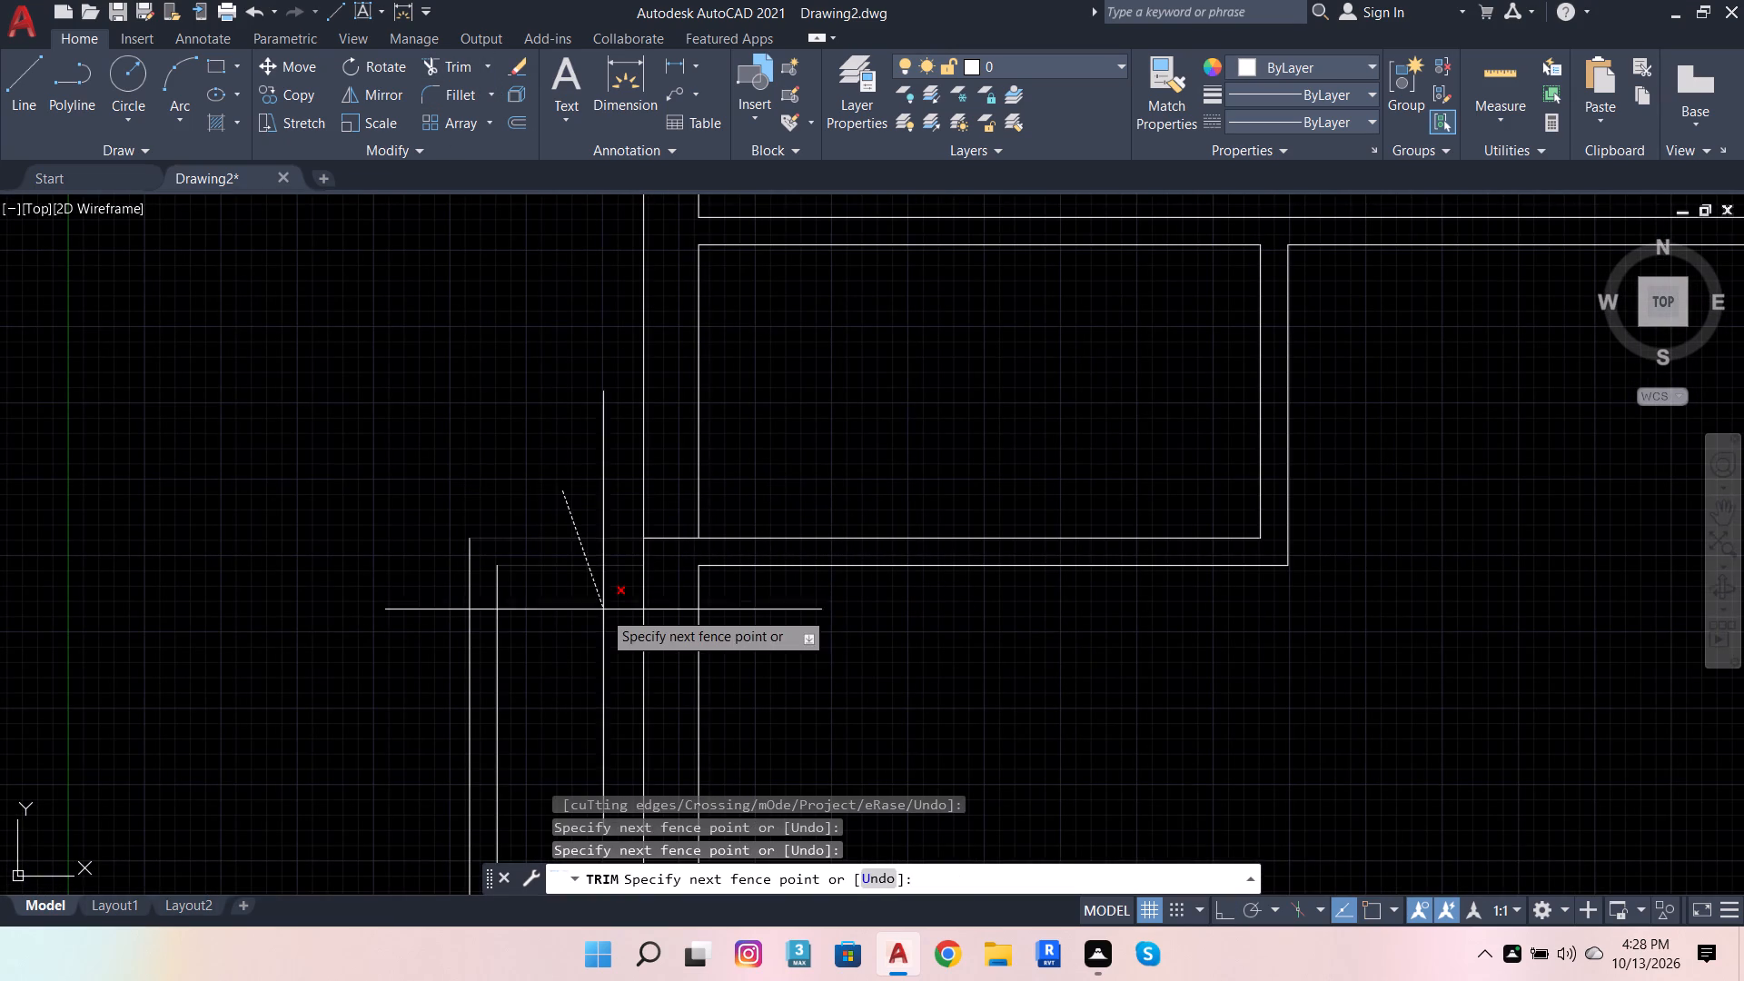
click(591, 609)
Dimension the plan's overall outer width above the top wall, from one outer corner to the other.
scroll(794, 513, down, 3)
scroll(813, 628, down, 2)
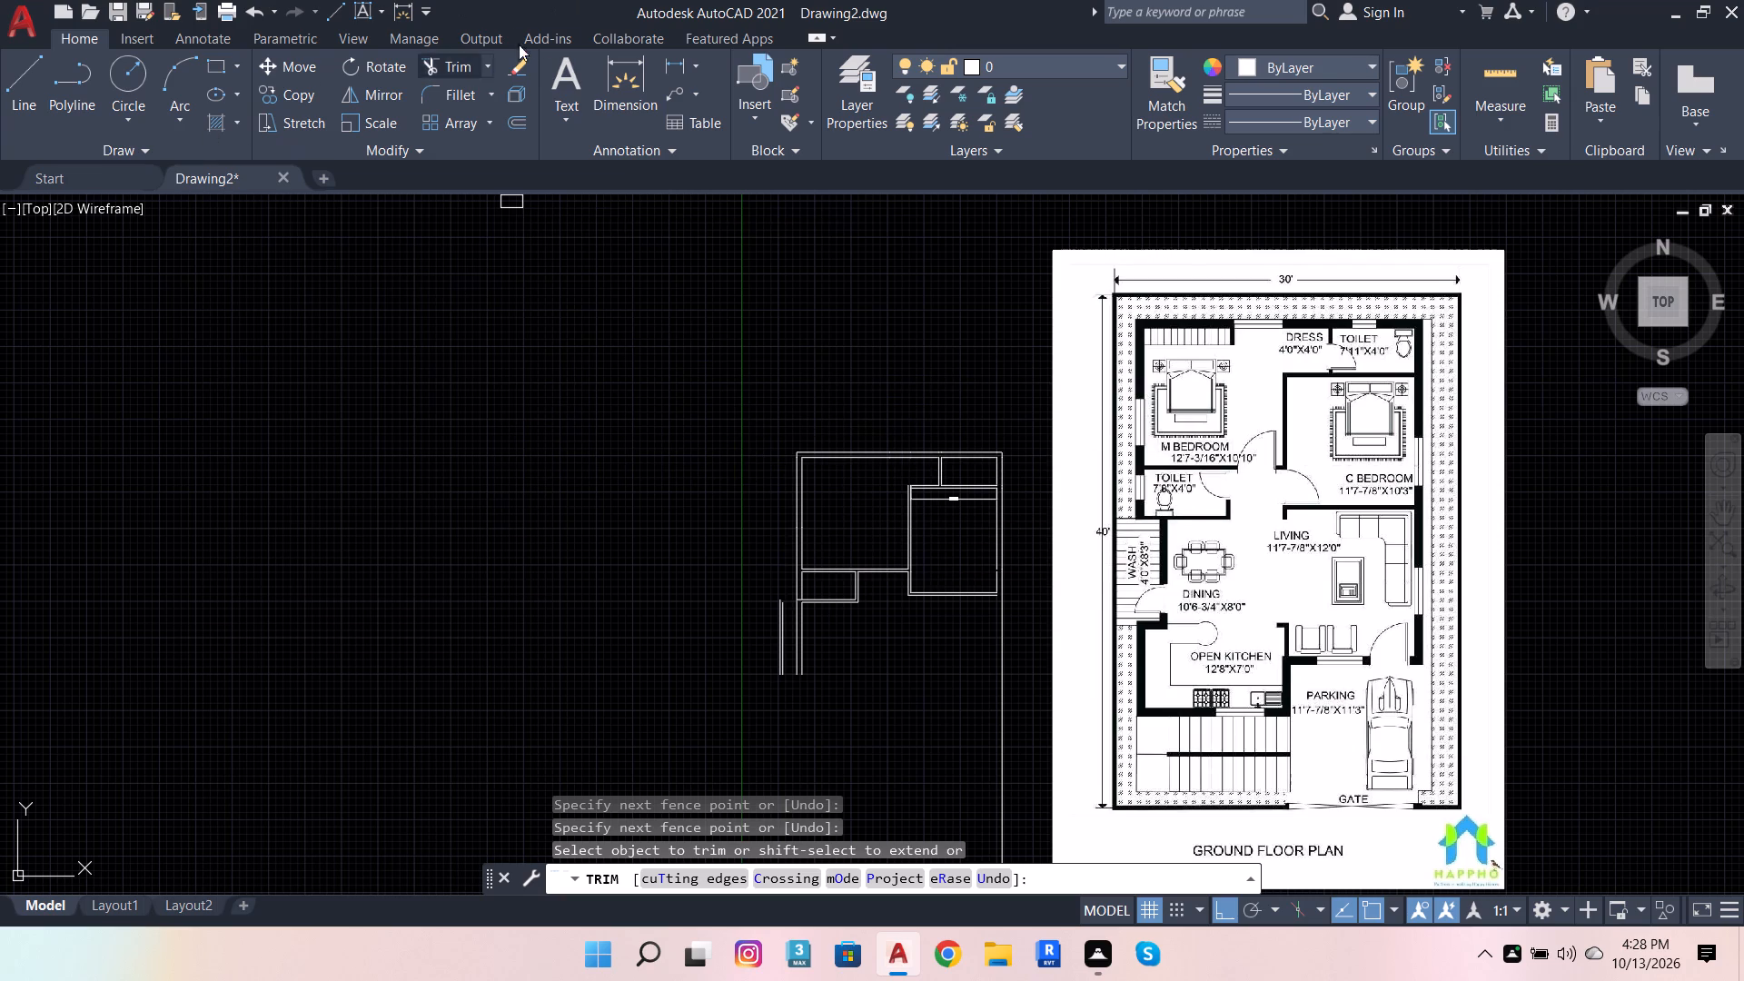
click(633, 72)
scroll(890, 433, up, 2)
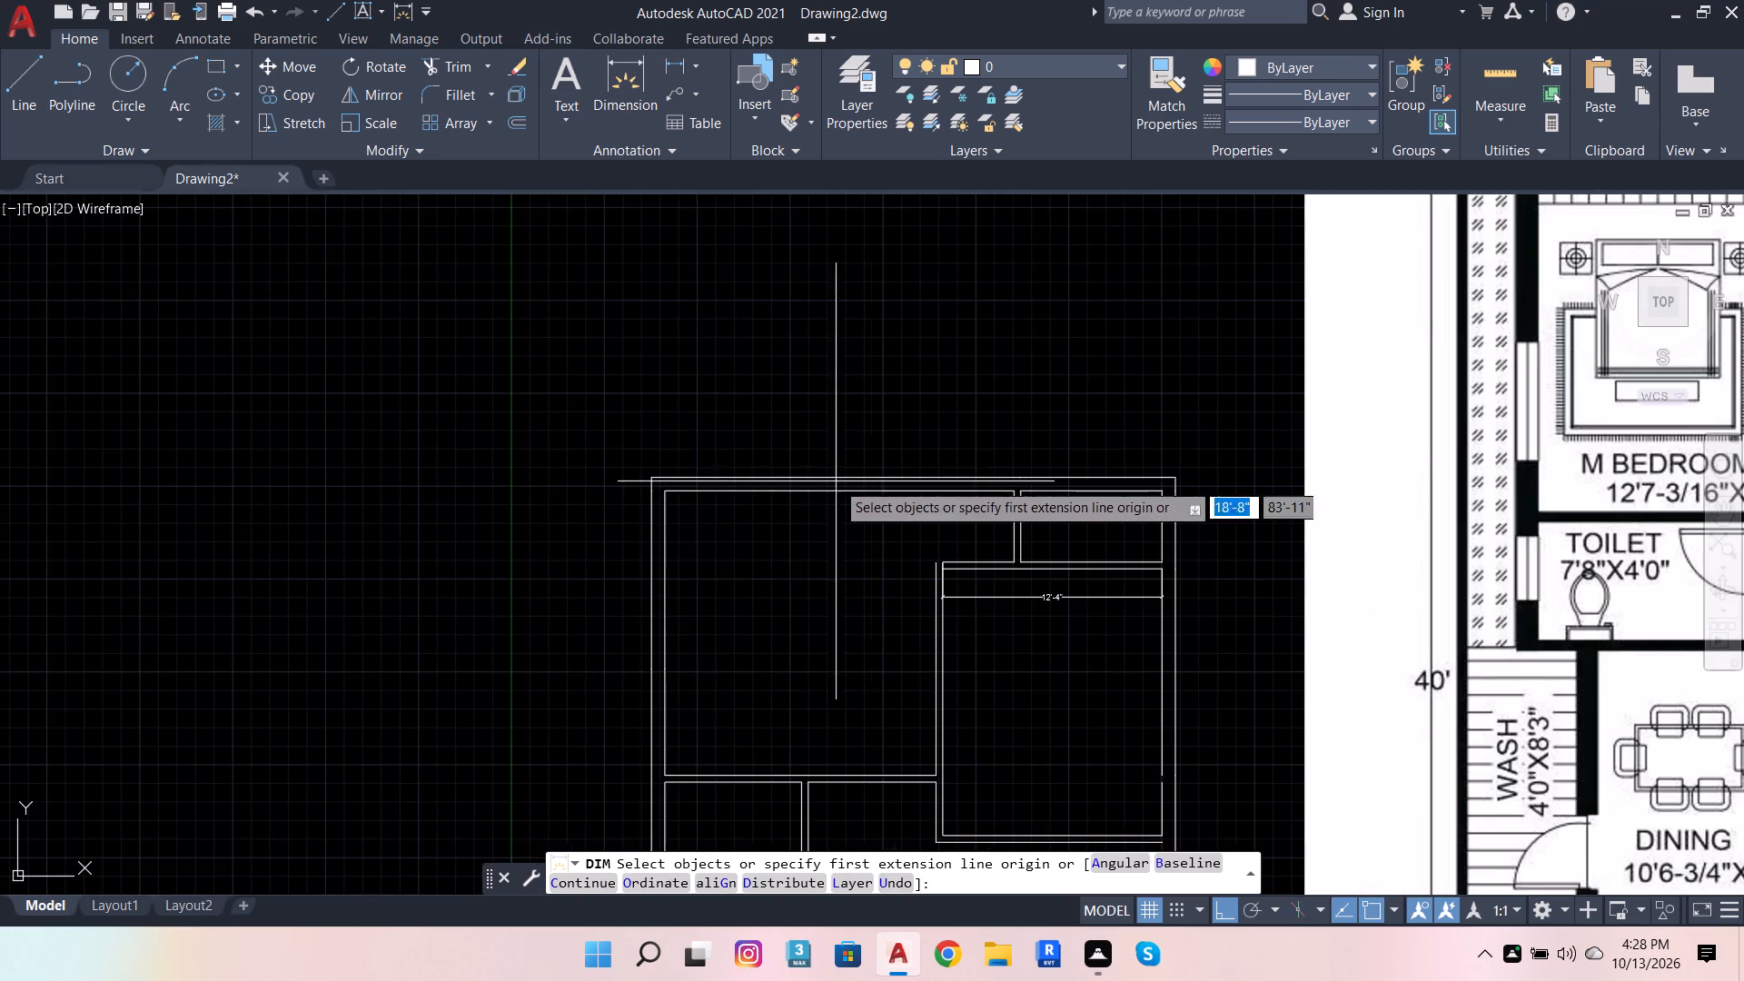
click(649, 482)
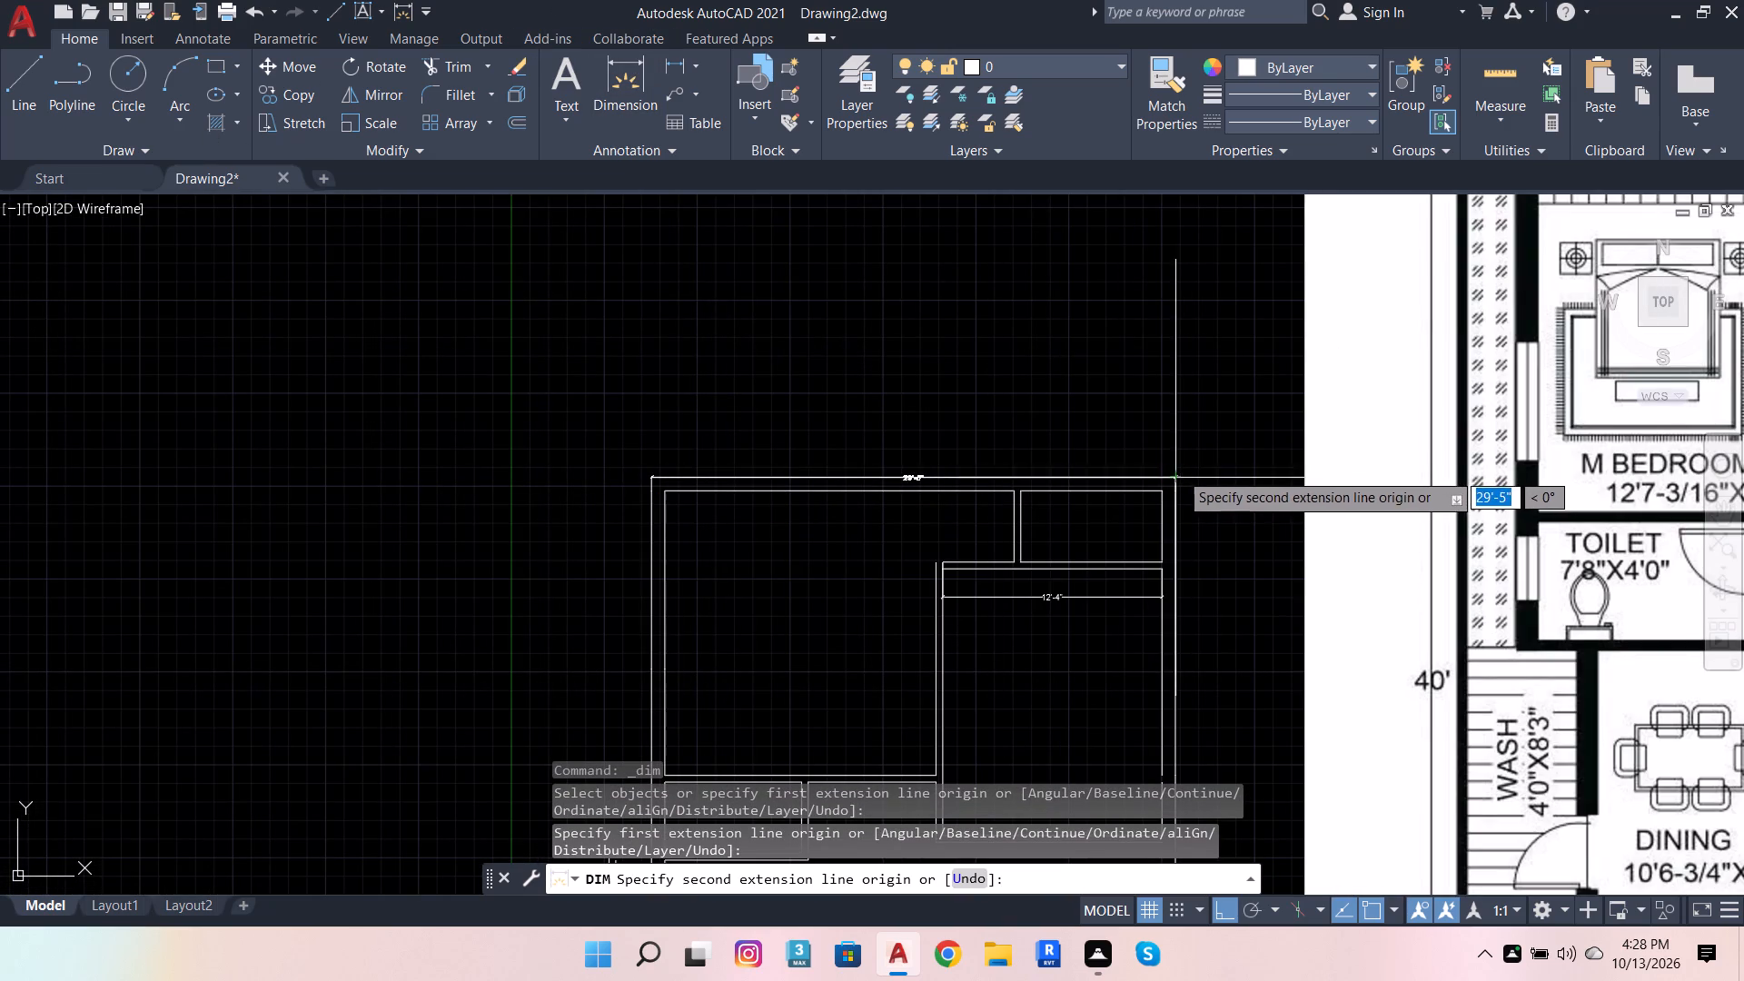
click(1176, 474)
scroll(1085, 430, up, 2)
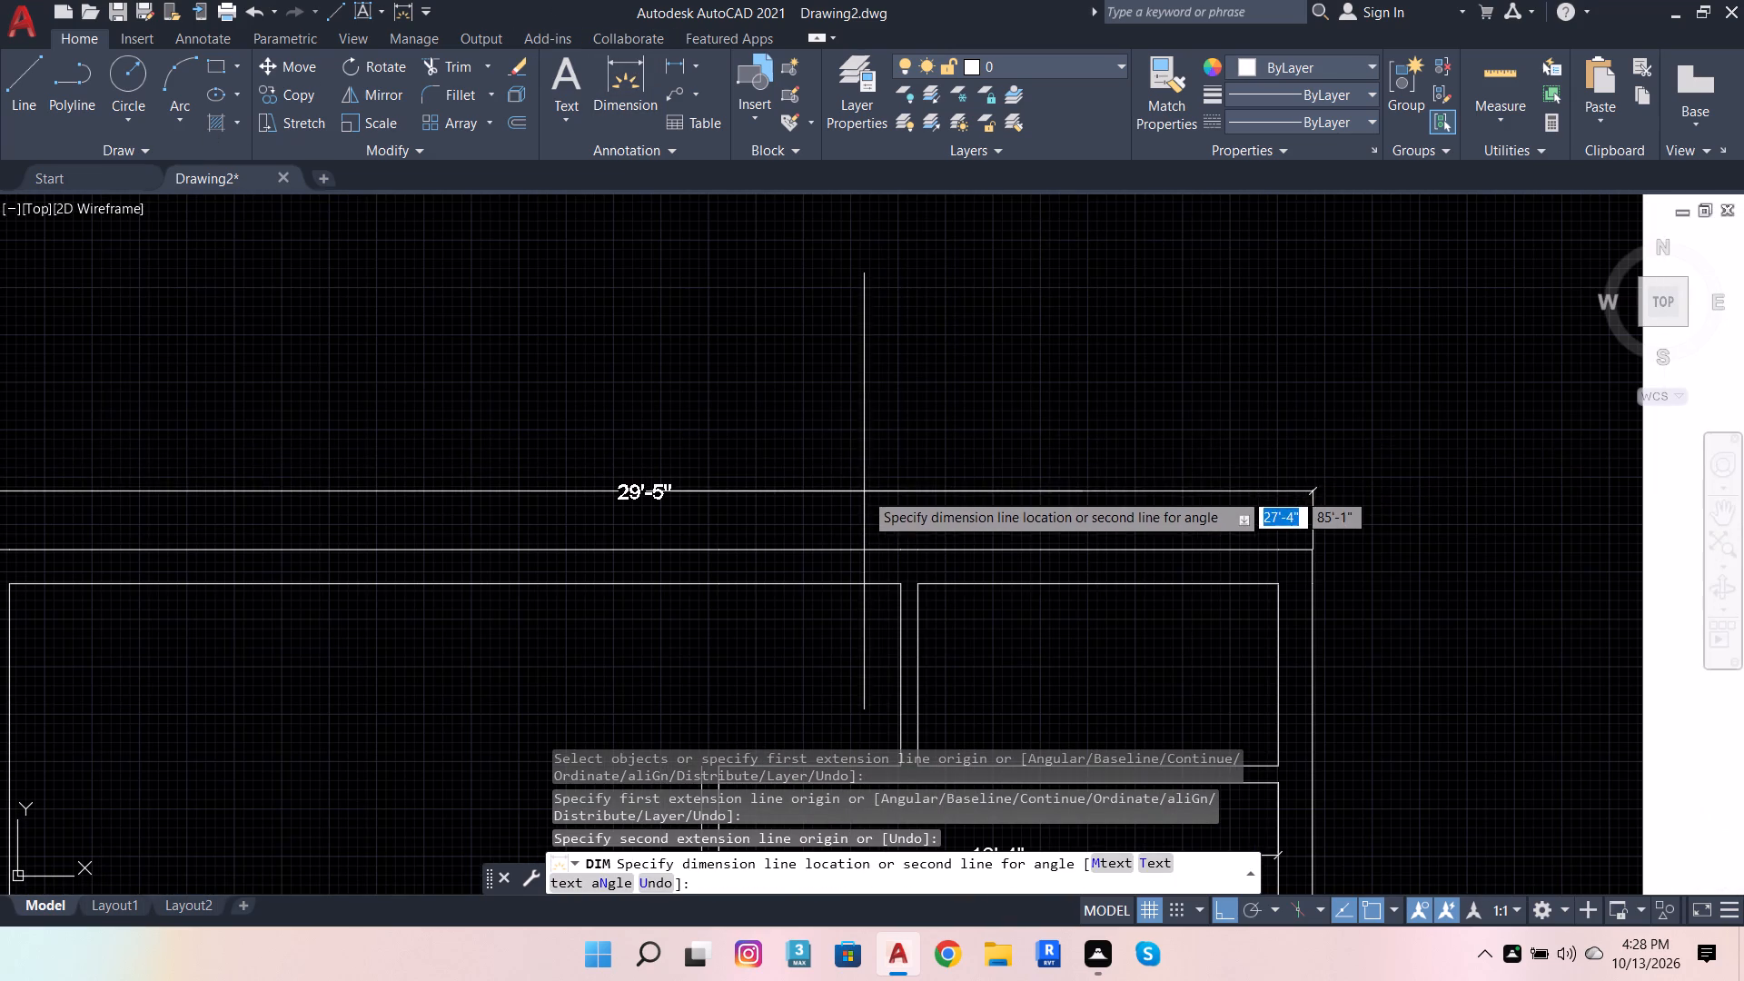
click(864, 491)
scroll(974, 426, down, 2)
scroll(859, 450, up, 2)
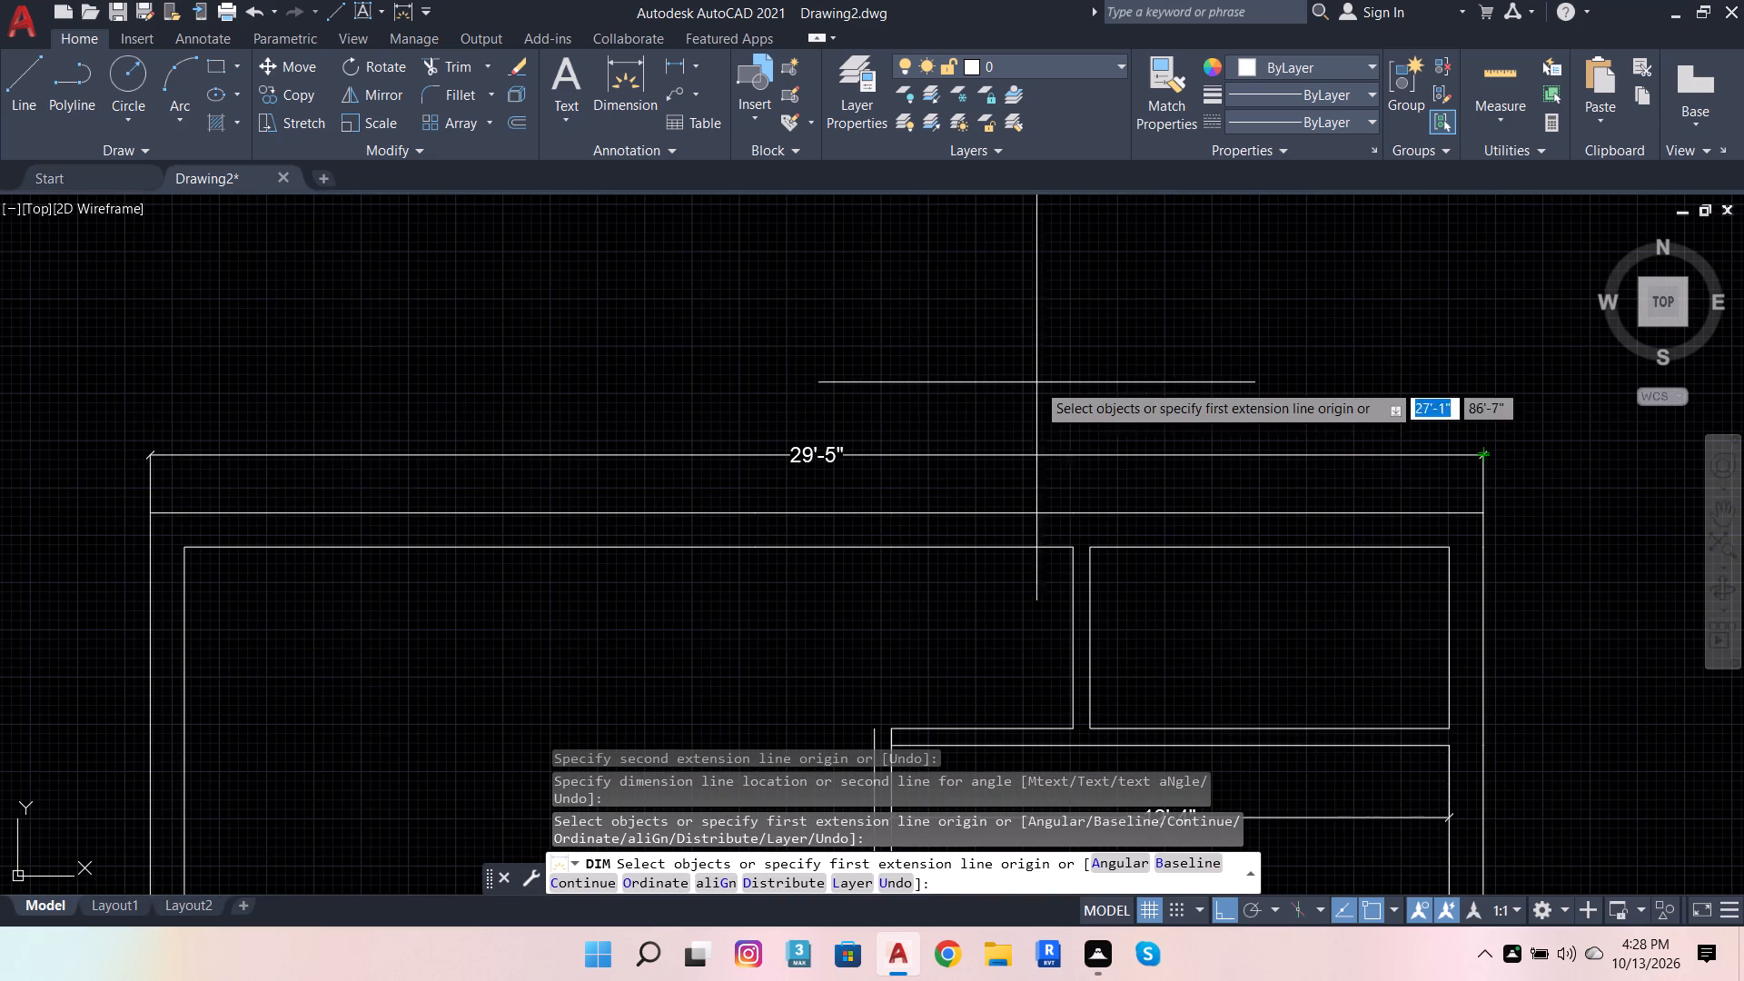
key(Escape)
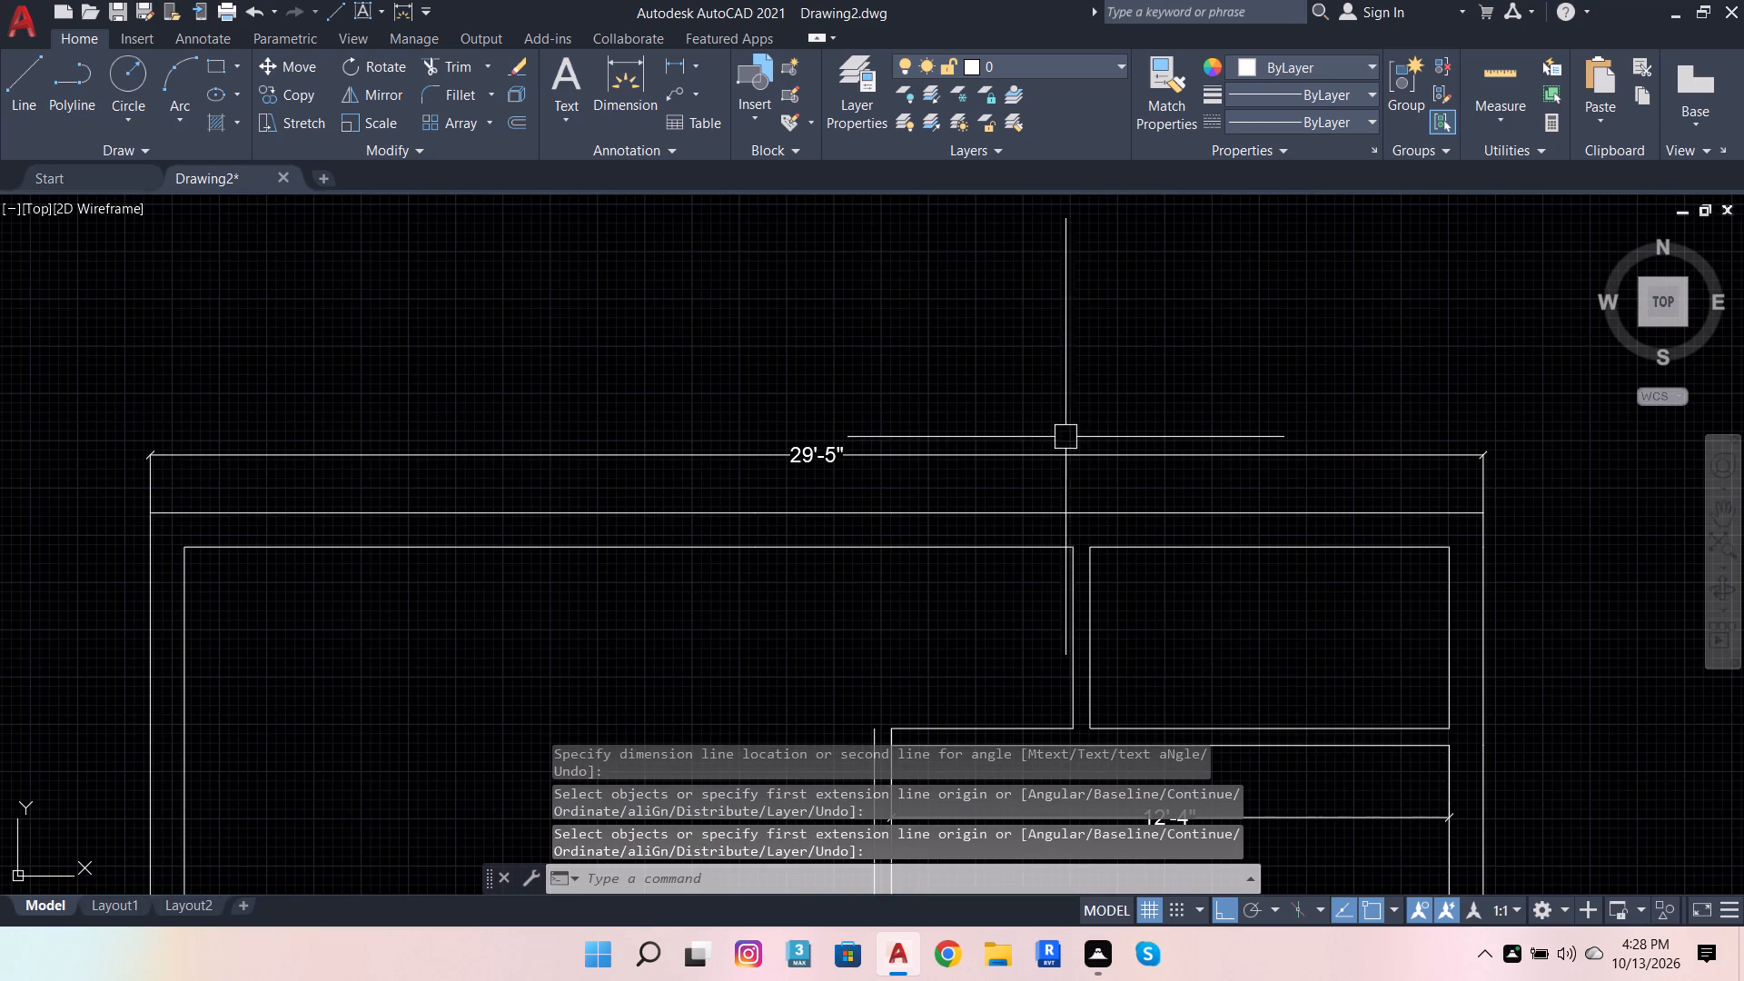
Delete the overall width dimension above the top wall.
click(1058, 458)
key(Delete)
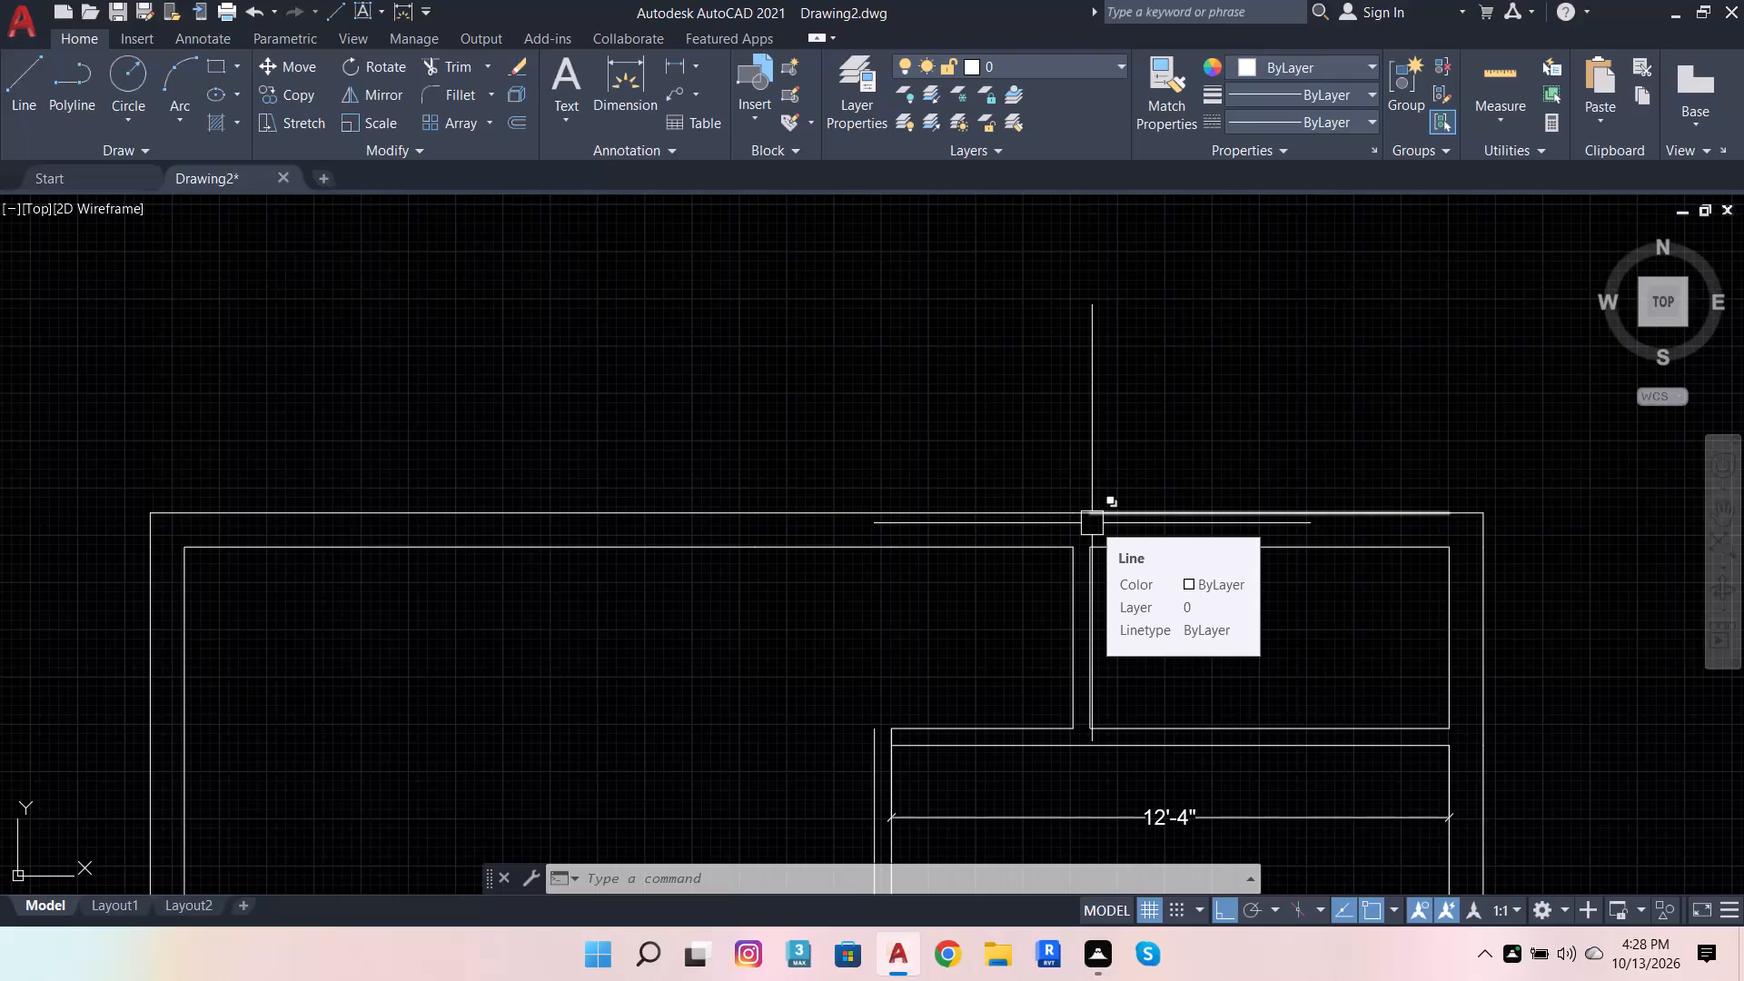
Fillet the dress area's lower wall line with the outer face of the C bedroom's side partition to close their corner.
scroll(1320, 375, down, 4)
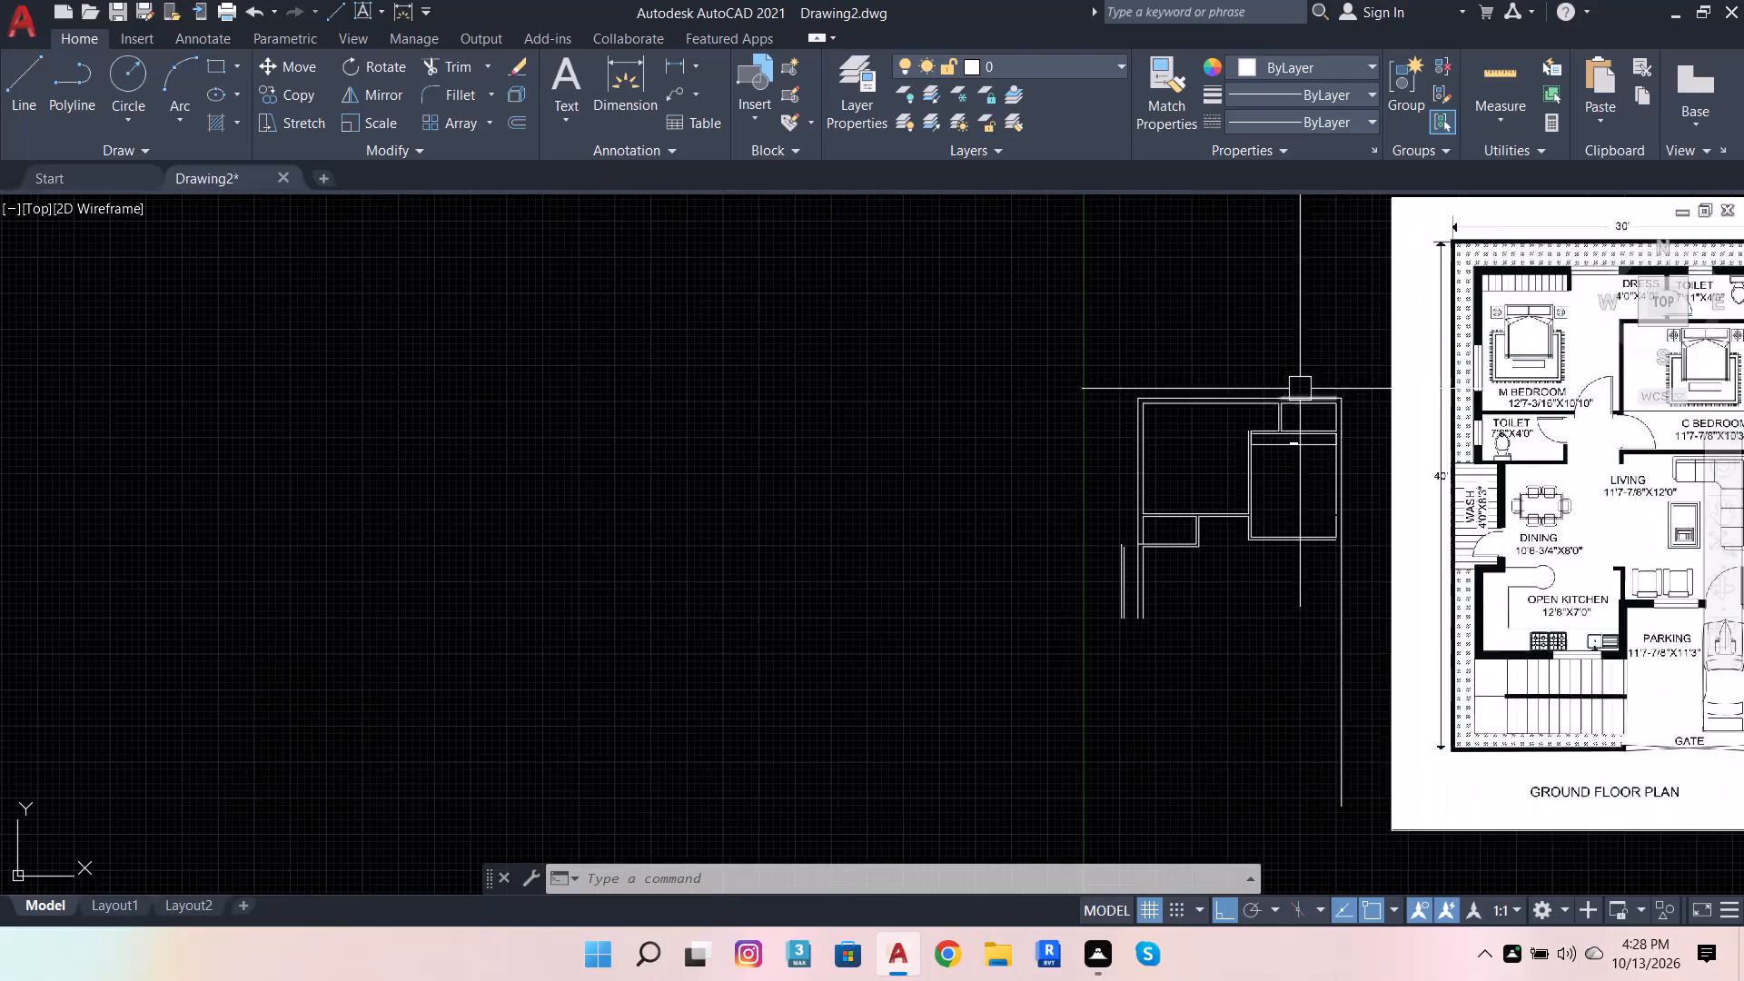
scroll(1282, 431, up, 3)
scroll(1162, 398, up, 2)
scroll(1138, 443, down, 2)
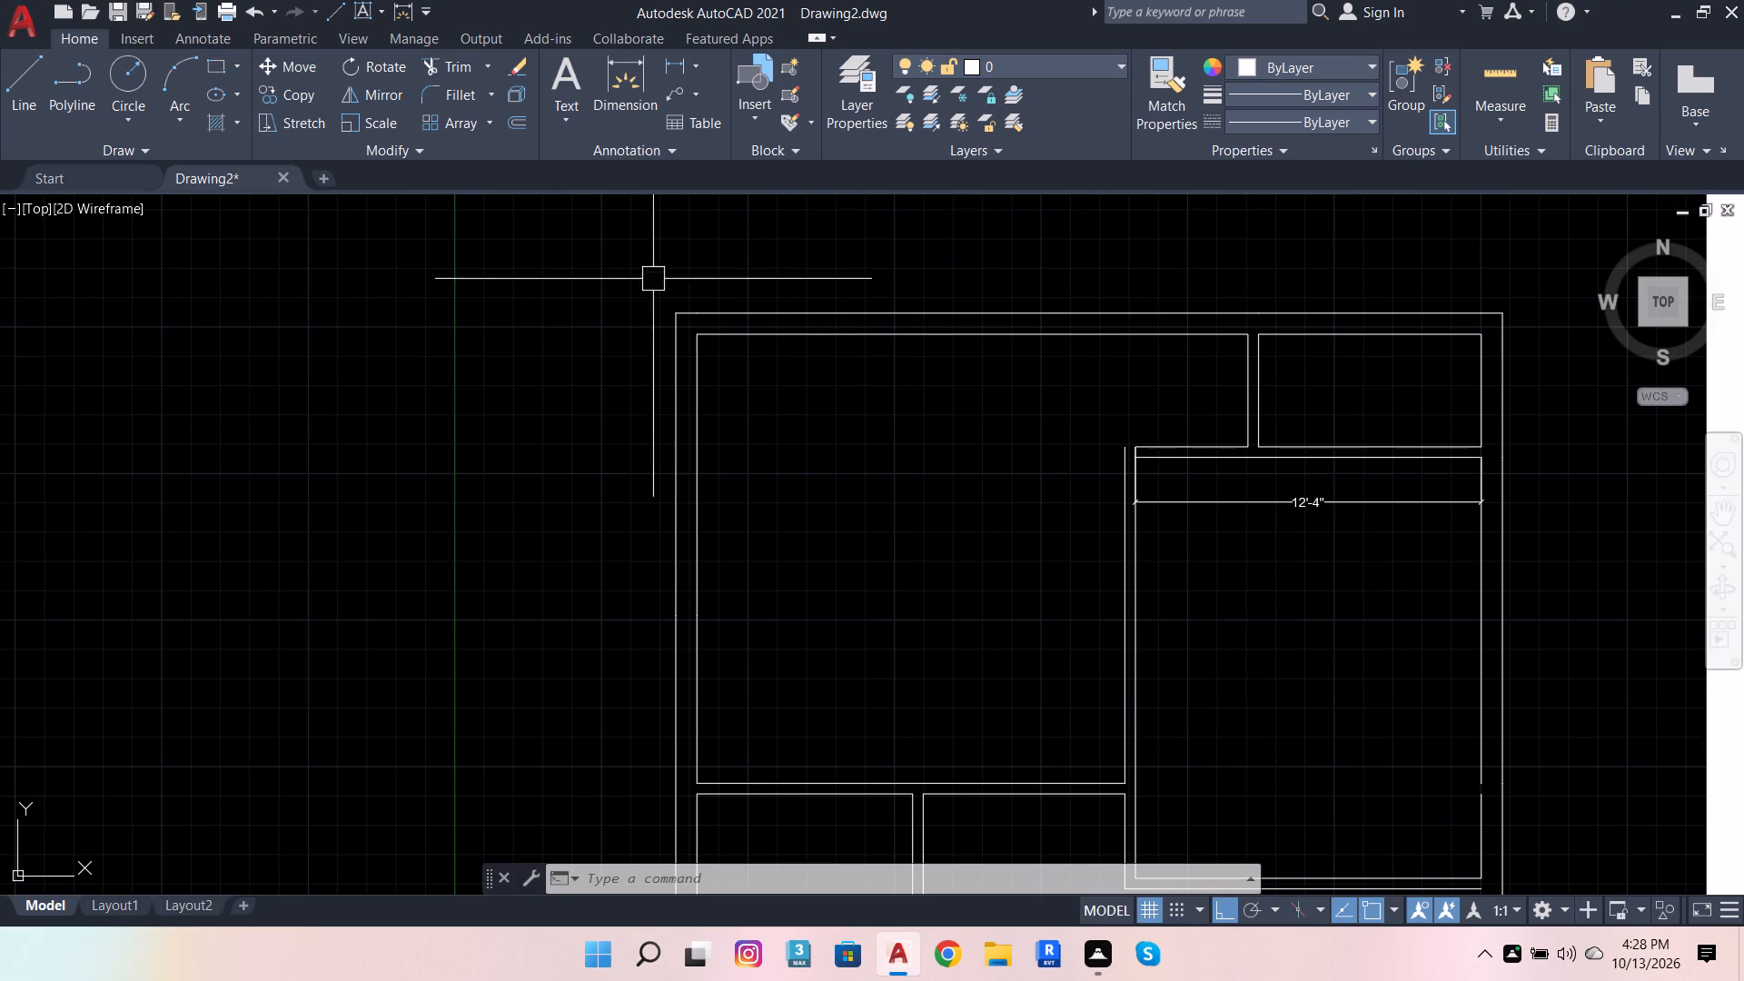
click(455, 84)
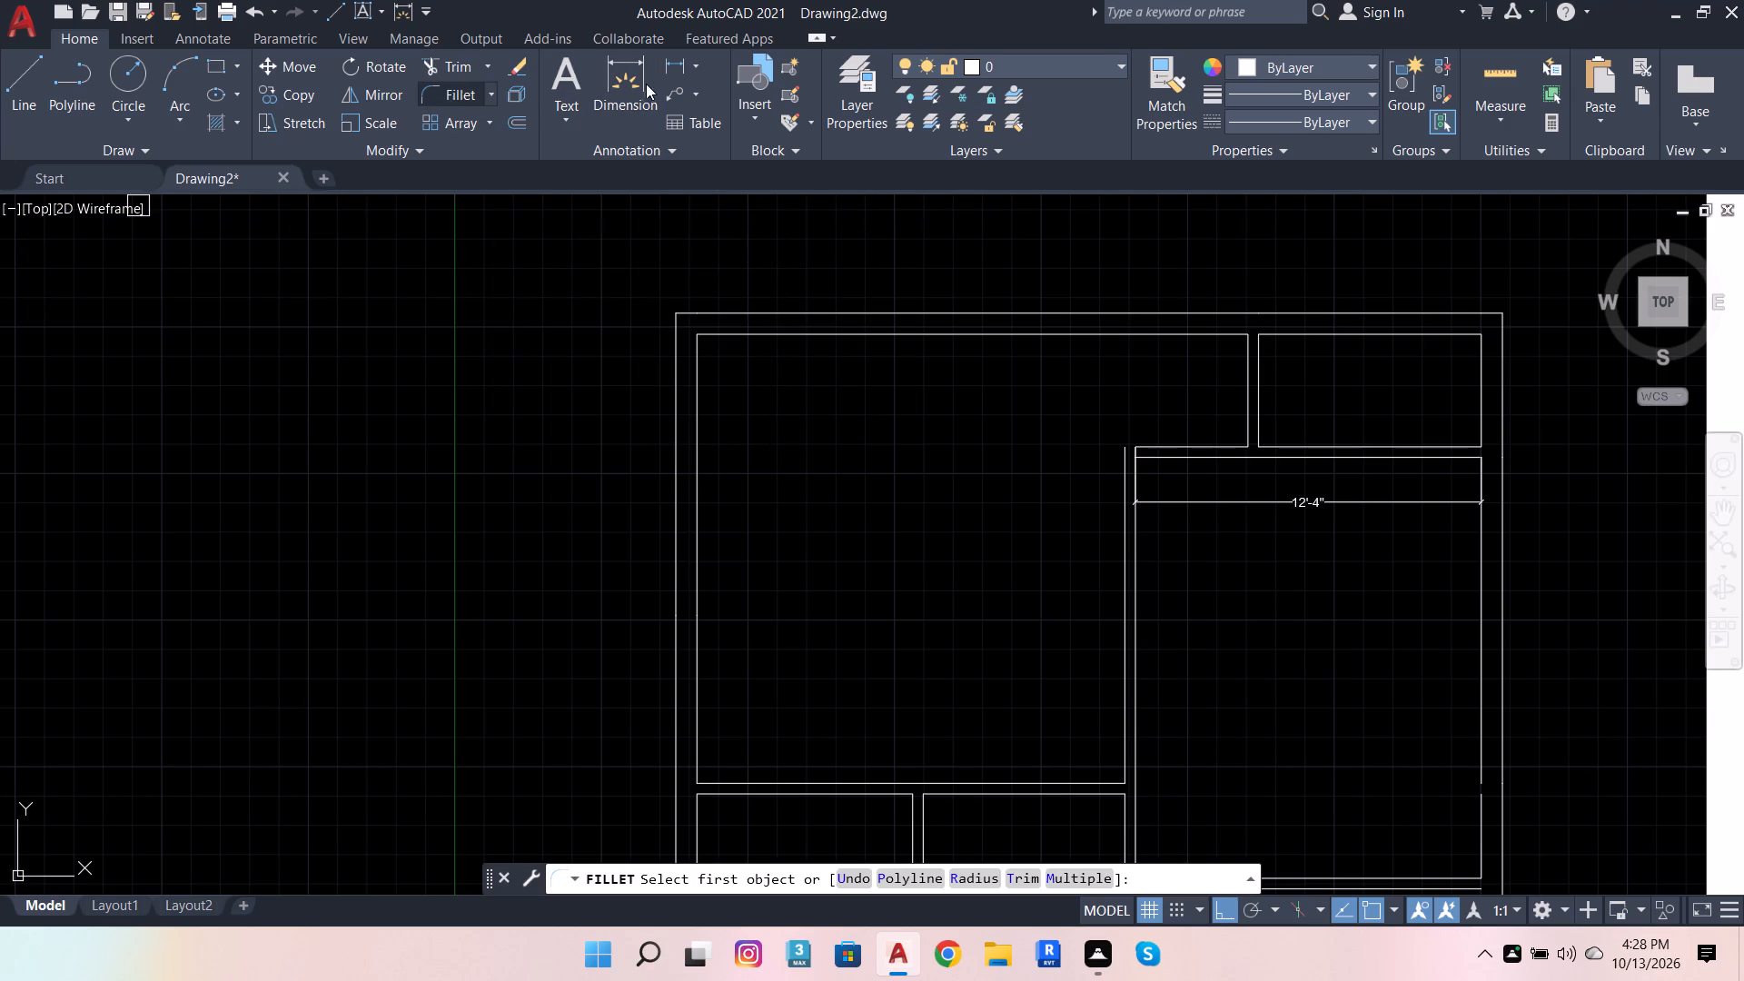
scroll(1174, 416, up, 1)
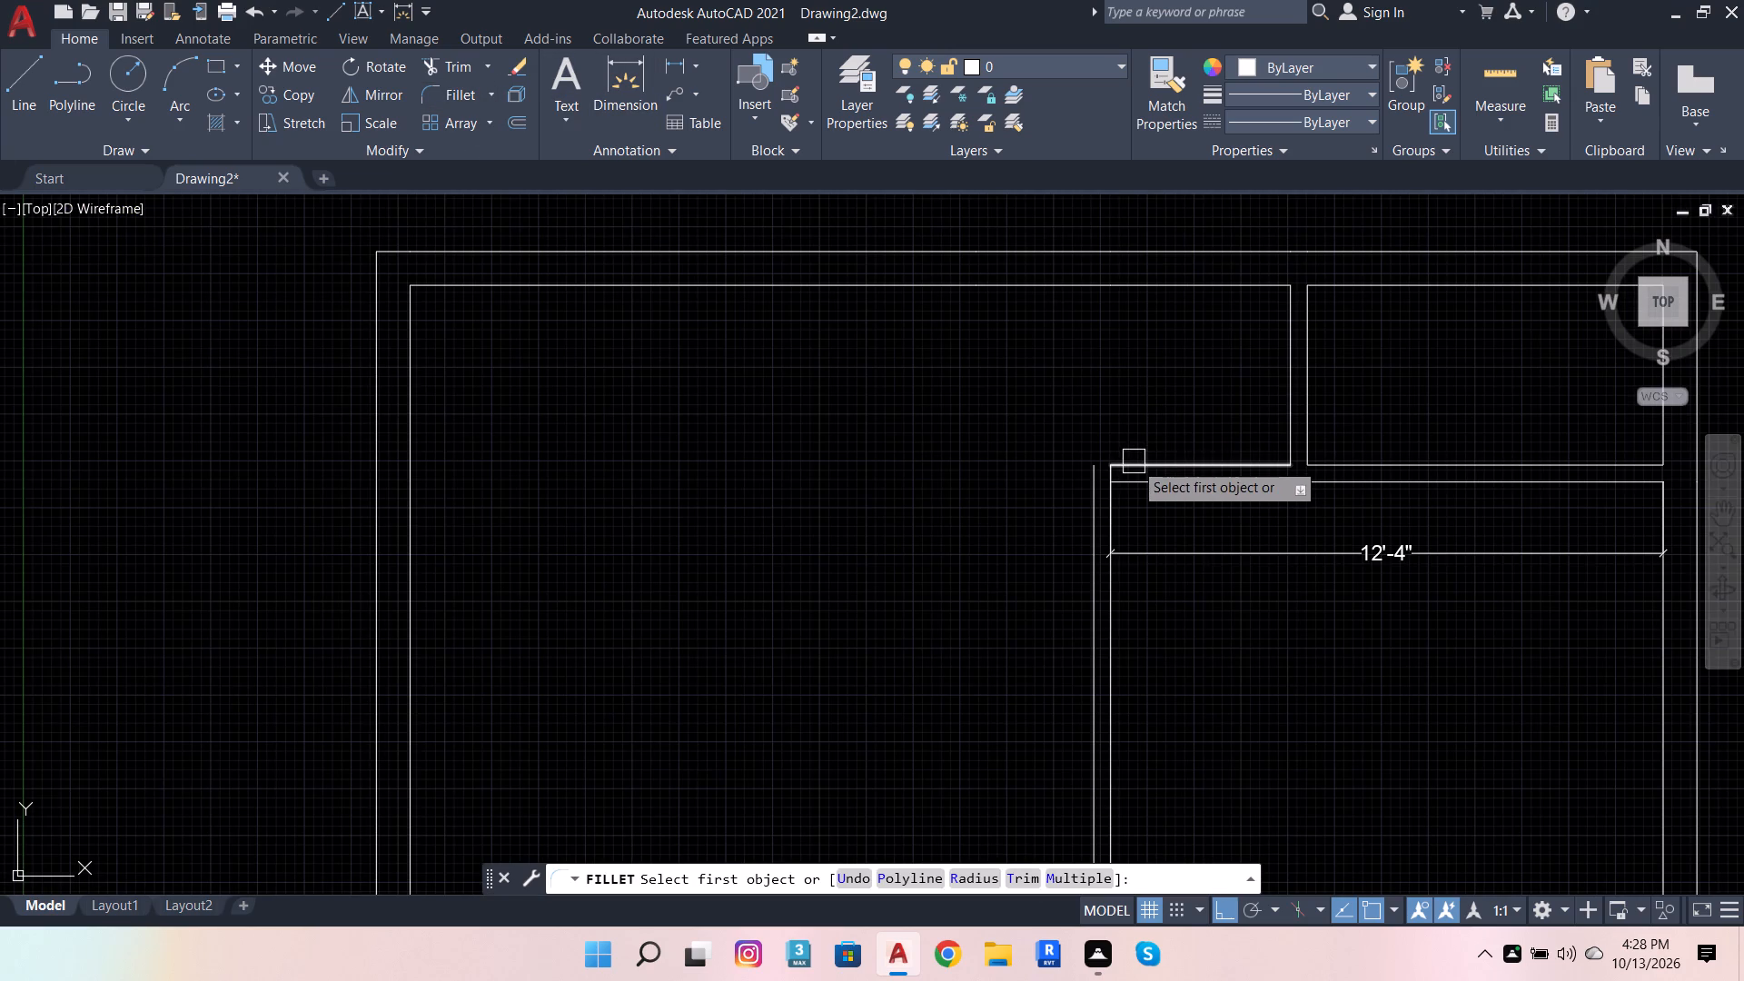
click(1090, 465)
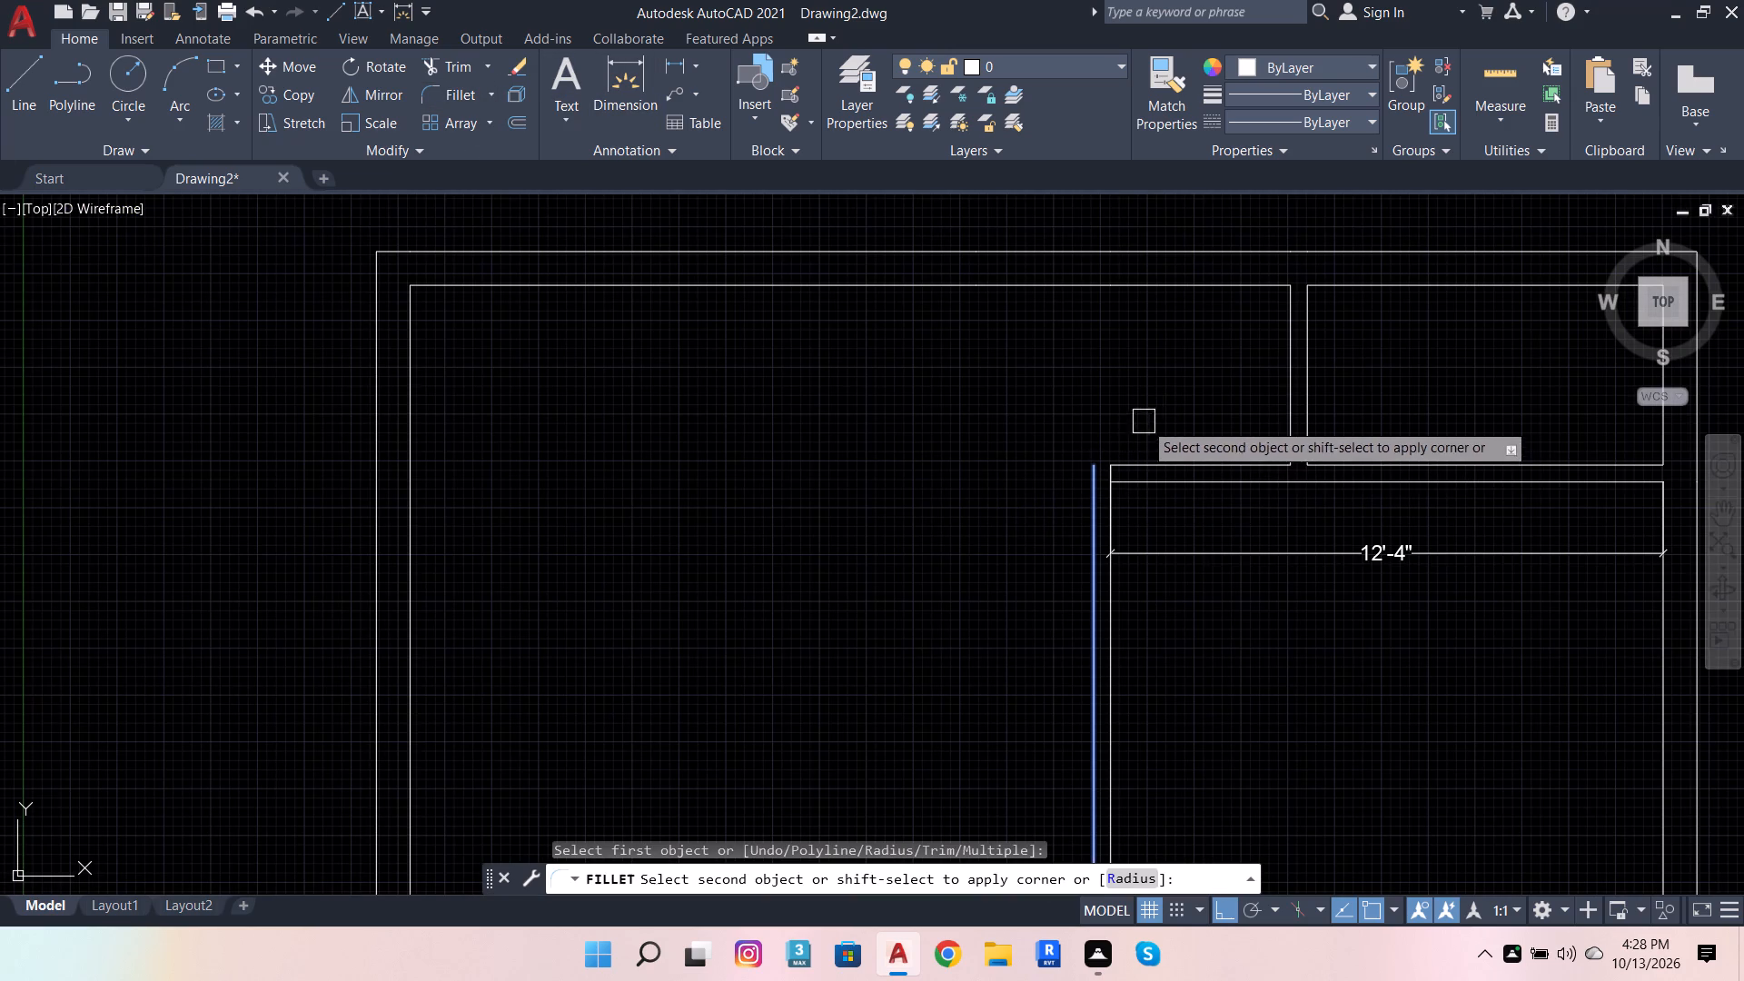
click(437, 91)
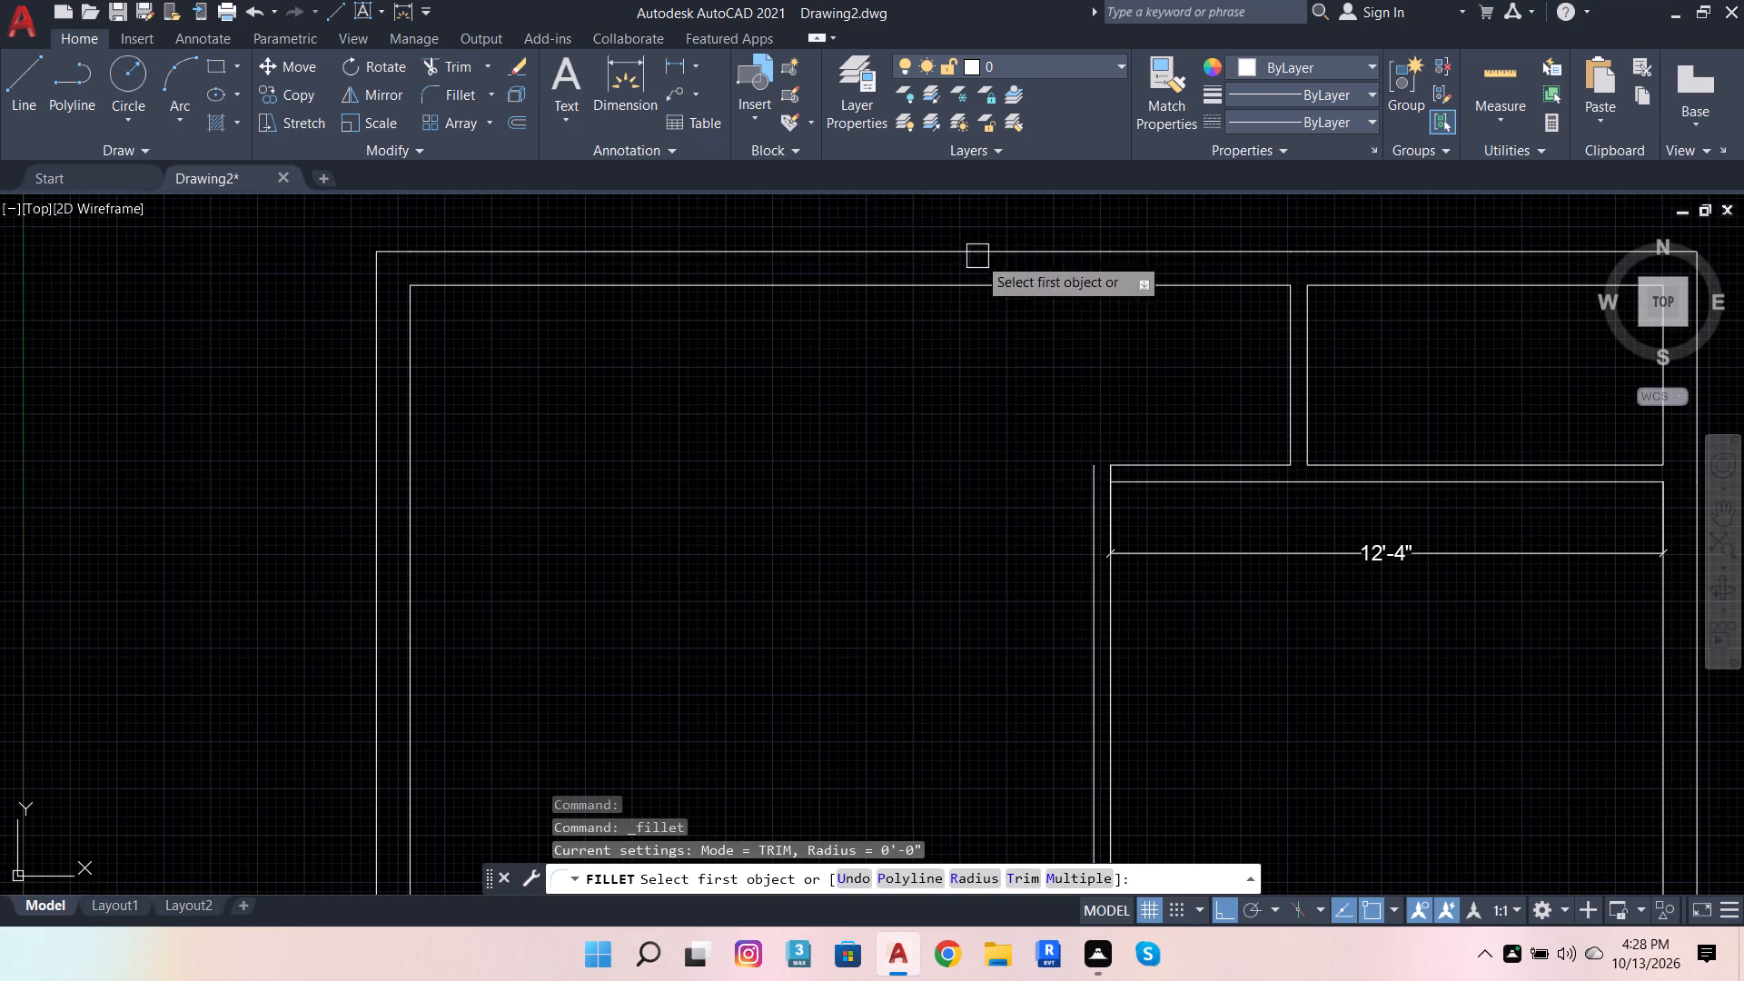
click(1150, 461)
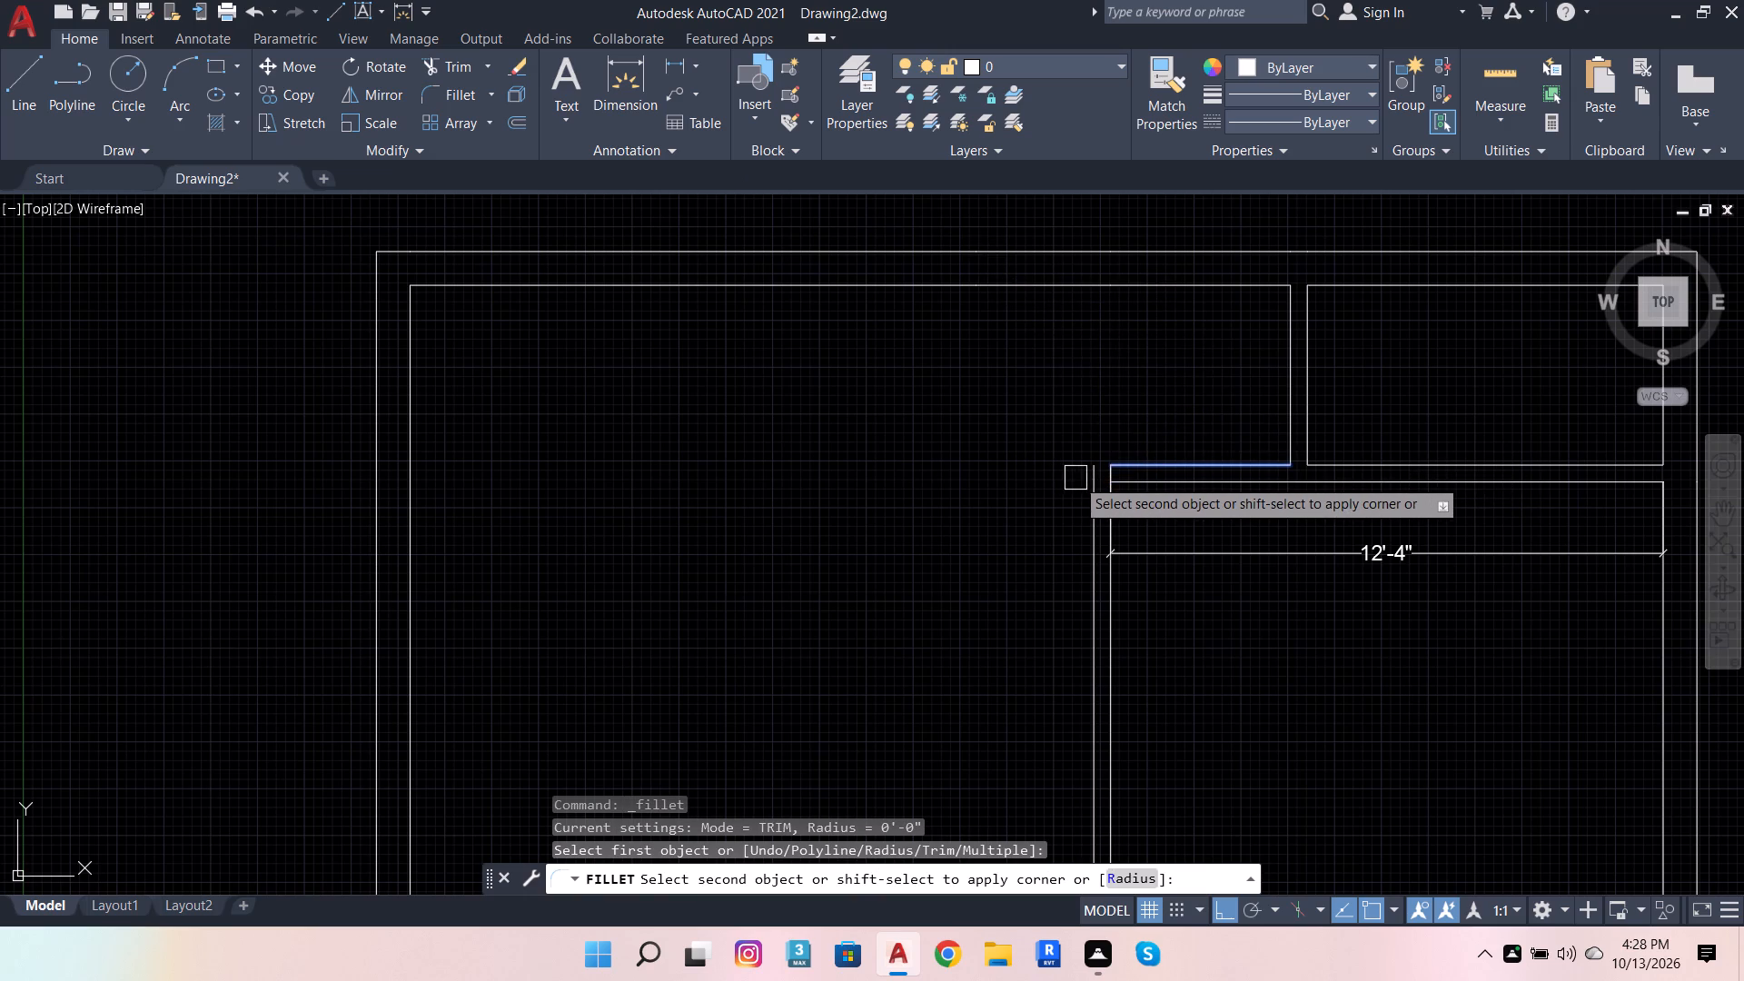
click(1085, 485)
Fillet the C bedroom's upper inner wall line with the inner face of its side partition at the same corner.
scroll(1111, 481, up, 2)
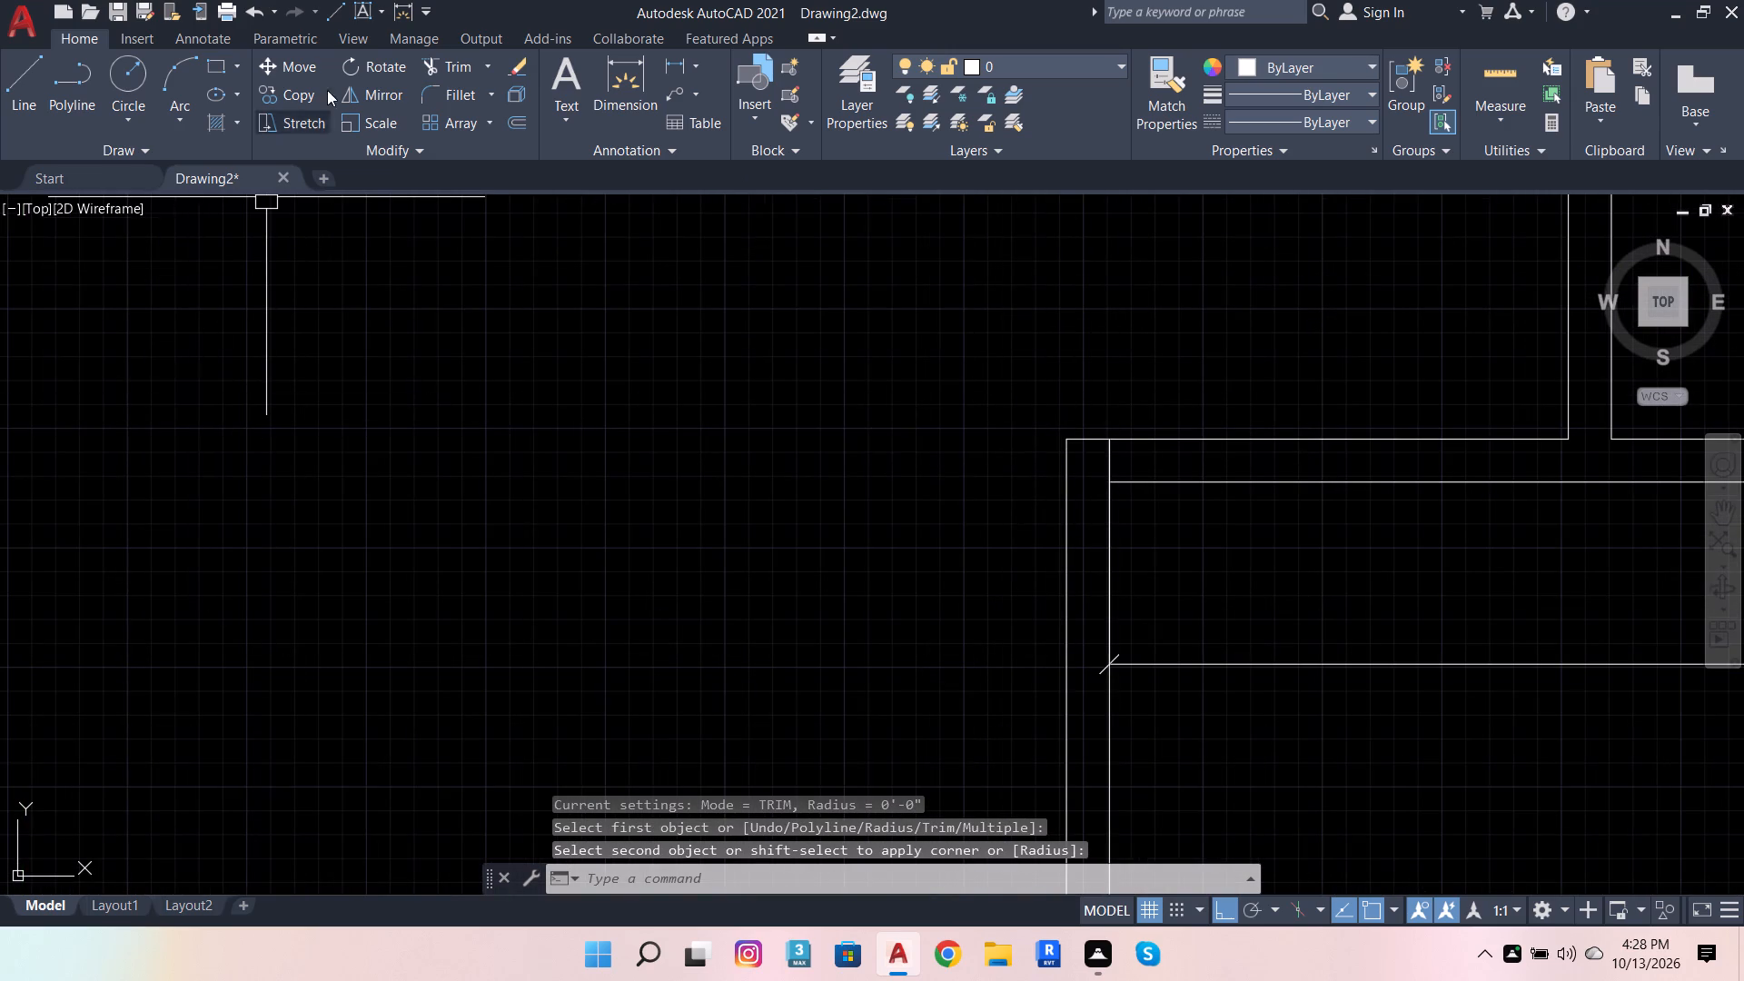
click(426, 104)
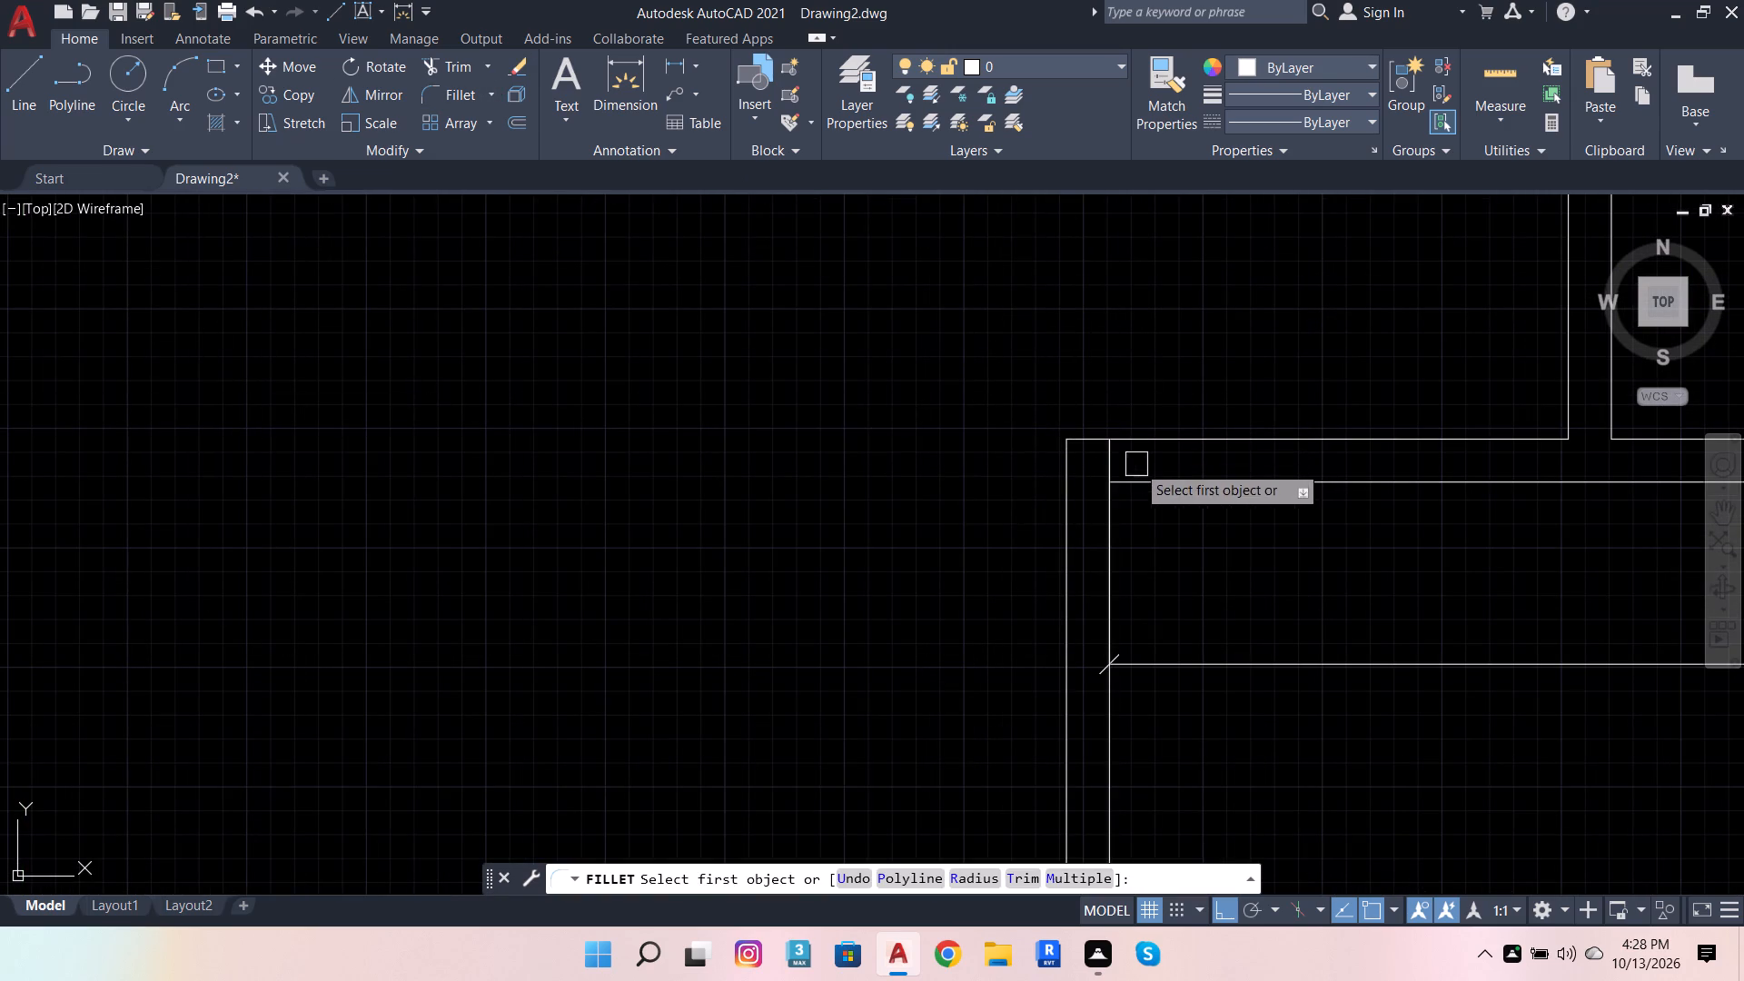
click(1143, 478)
click(1105, 524)
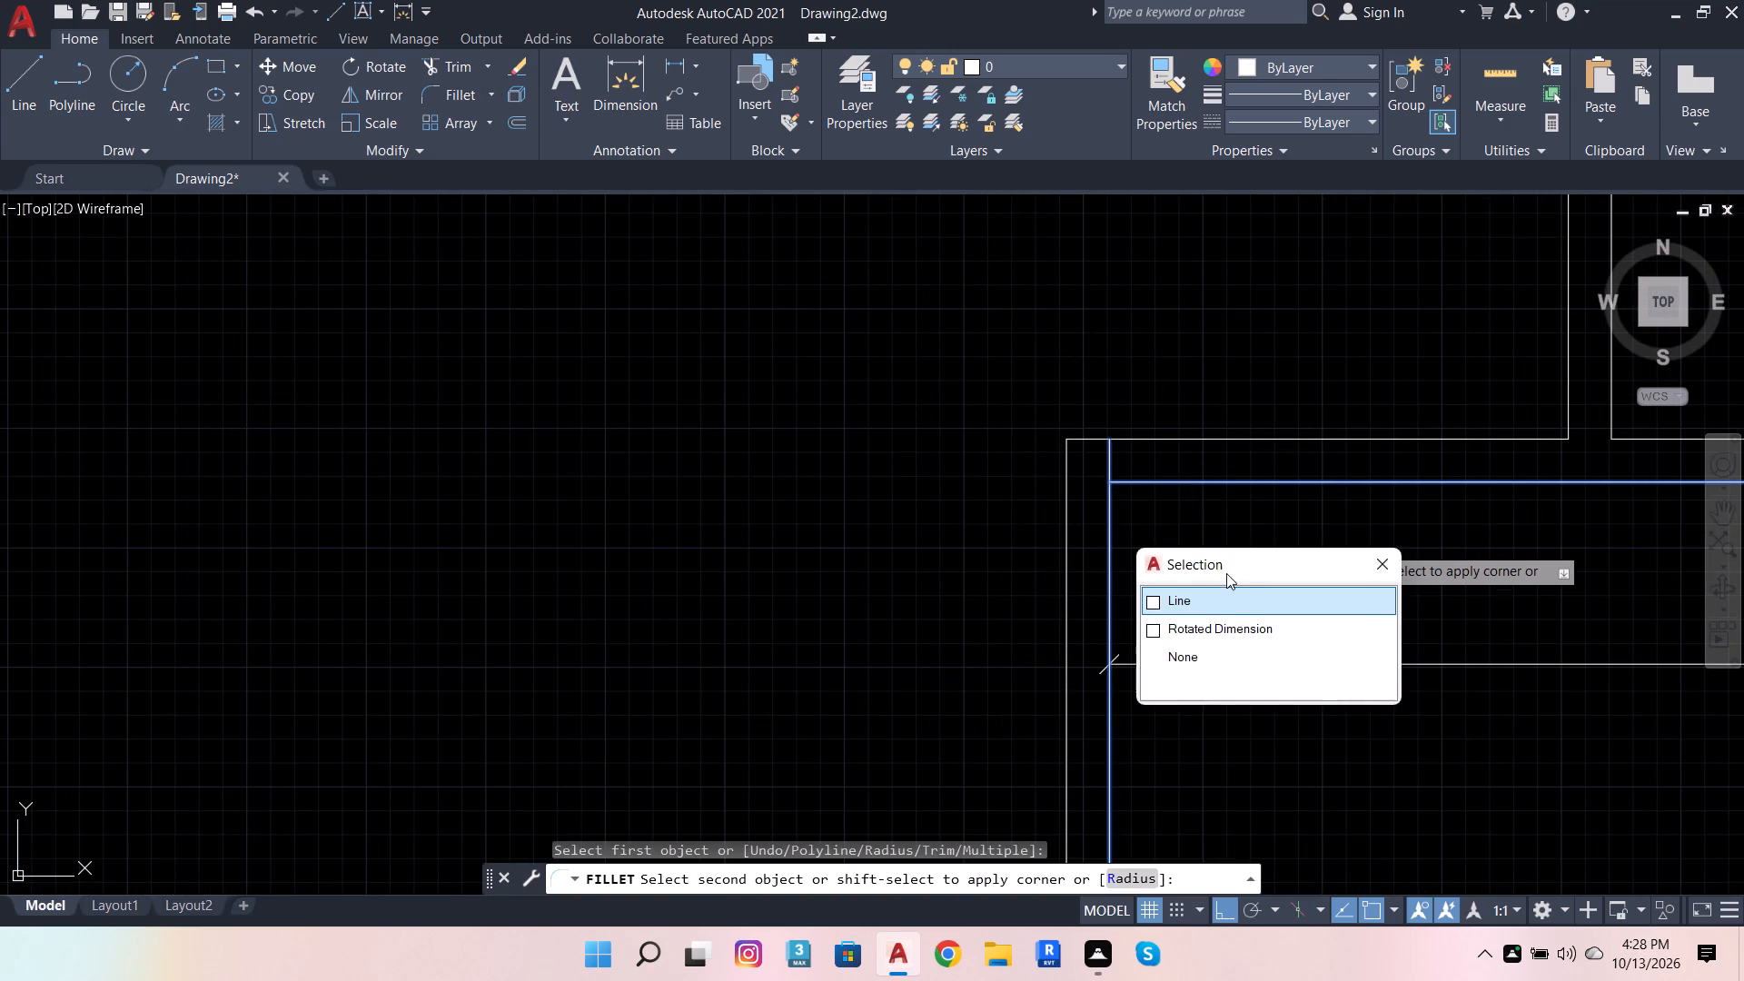
click(1224, 598)
Trim the short vertical stub crossing the wall thickness above the C bedroom's inner corner.
scroll(1123, 459, up, 2)
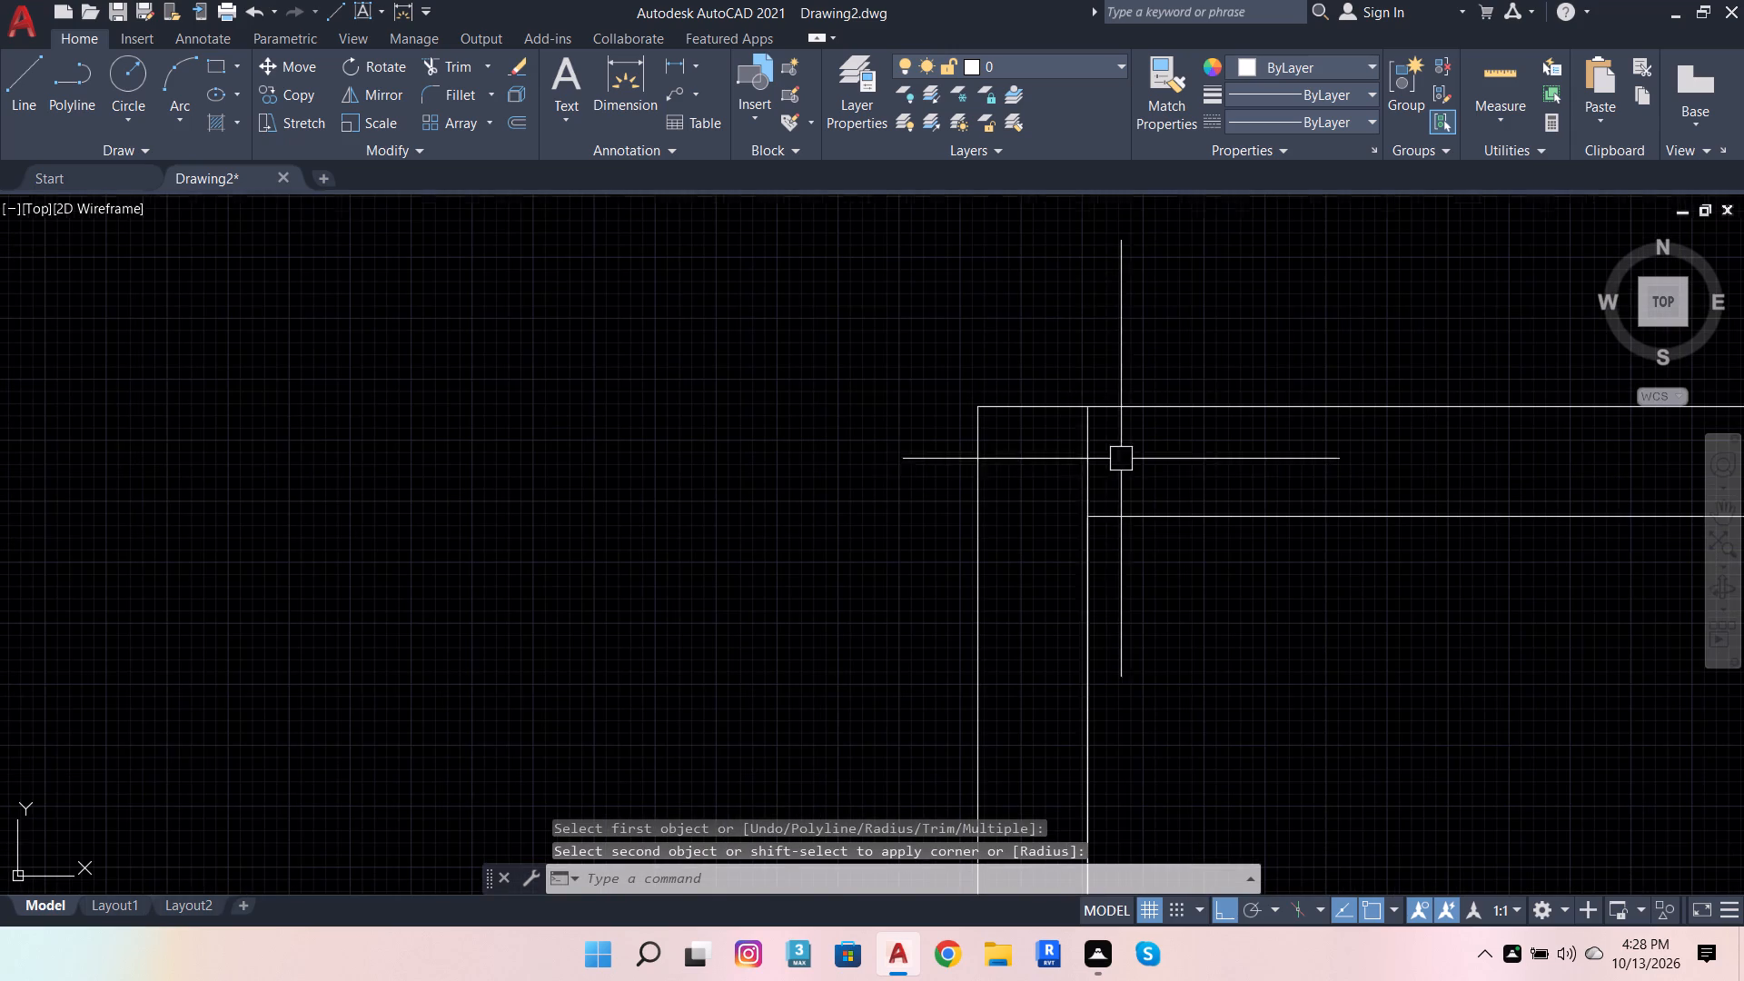
click(431, 60)
click(1060, 467)
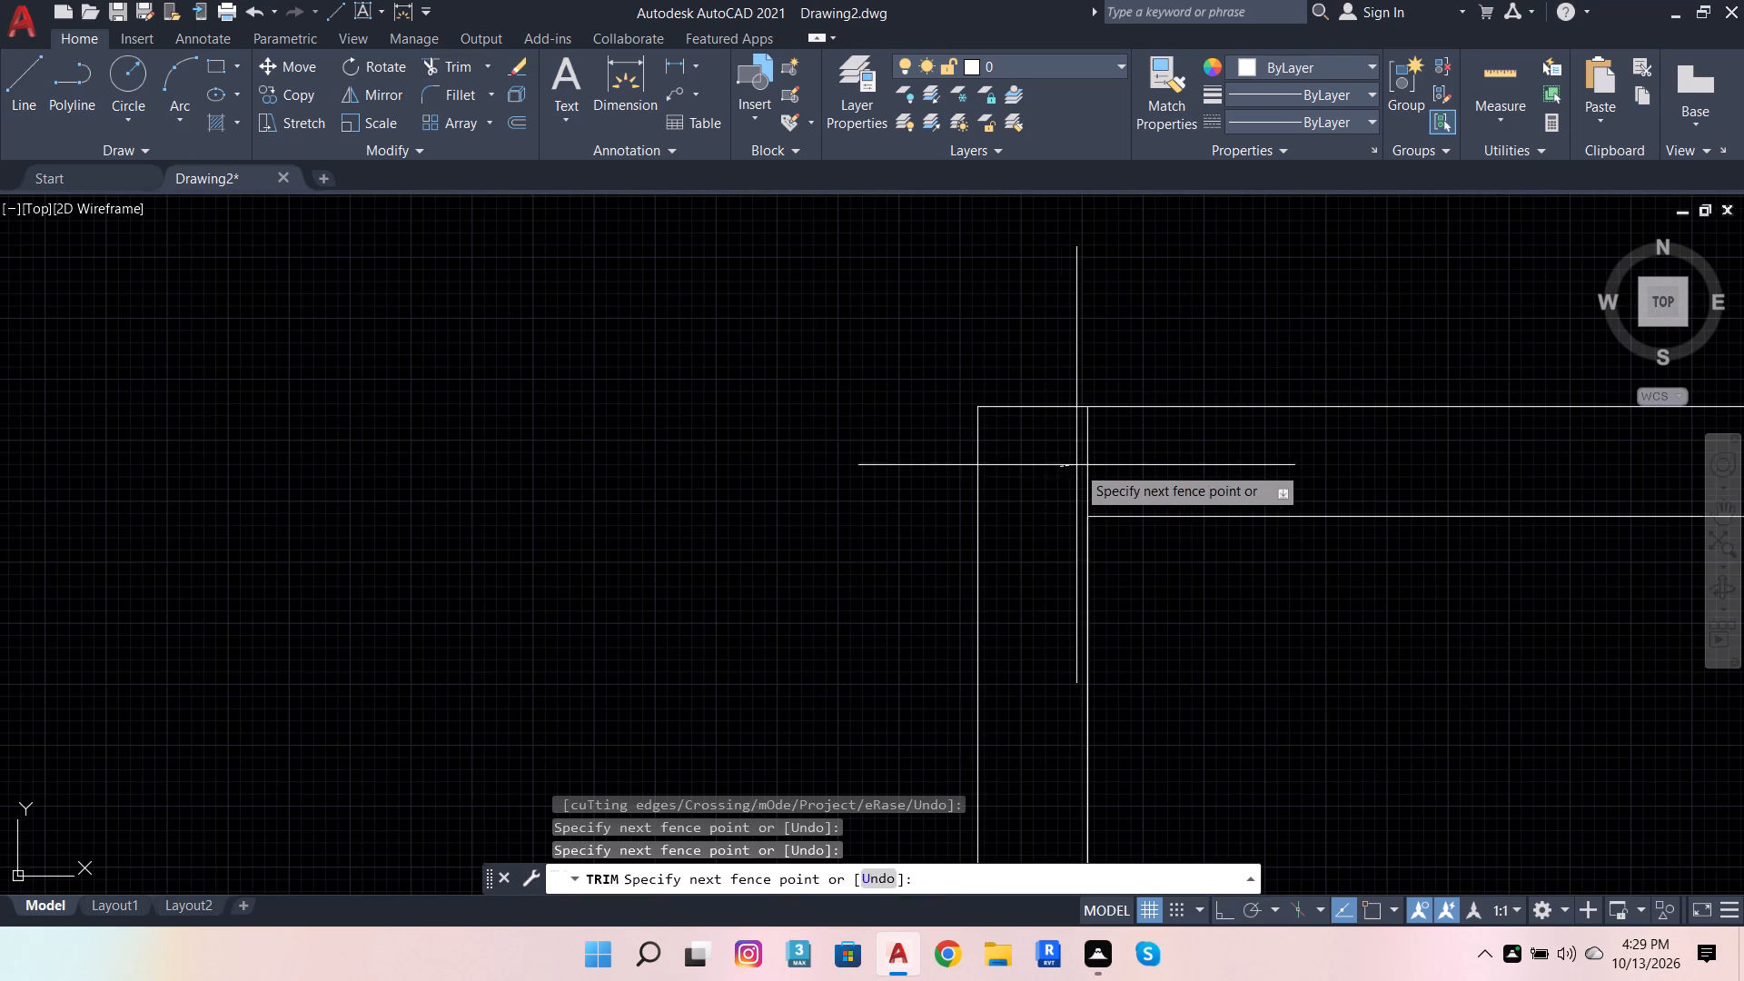
click(1121, 472)
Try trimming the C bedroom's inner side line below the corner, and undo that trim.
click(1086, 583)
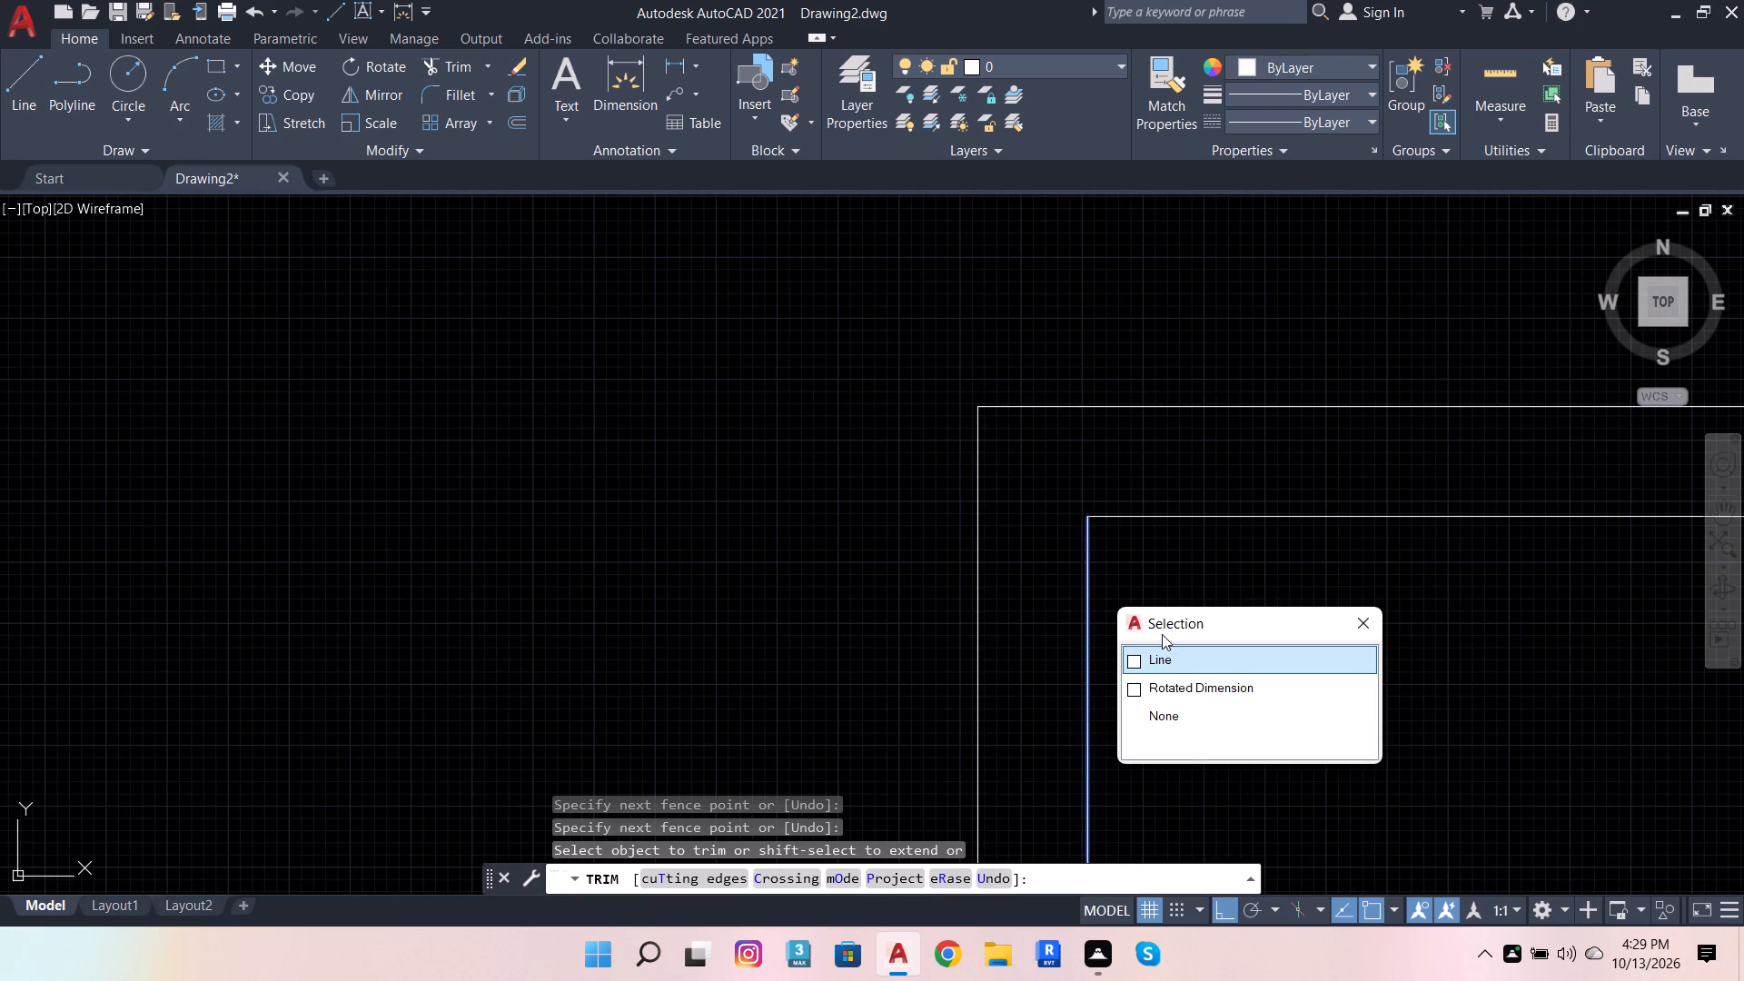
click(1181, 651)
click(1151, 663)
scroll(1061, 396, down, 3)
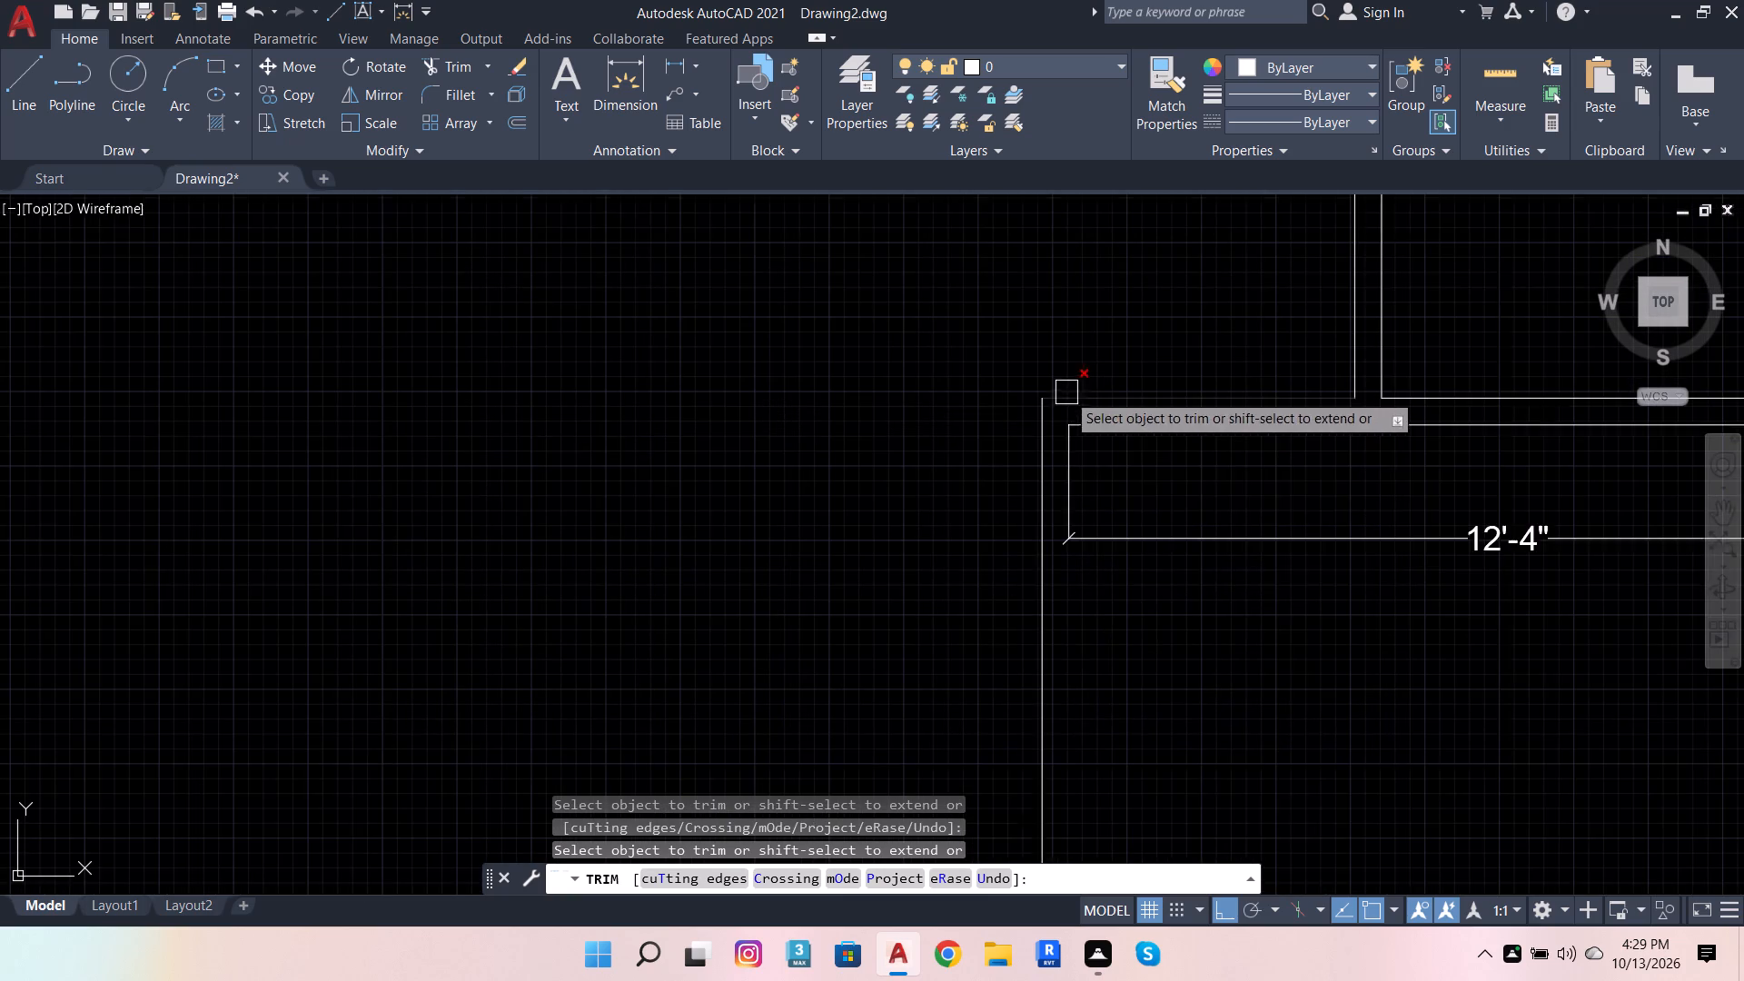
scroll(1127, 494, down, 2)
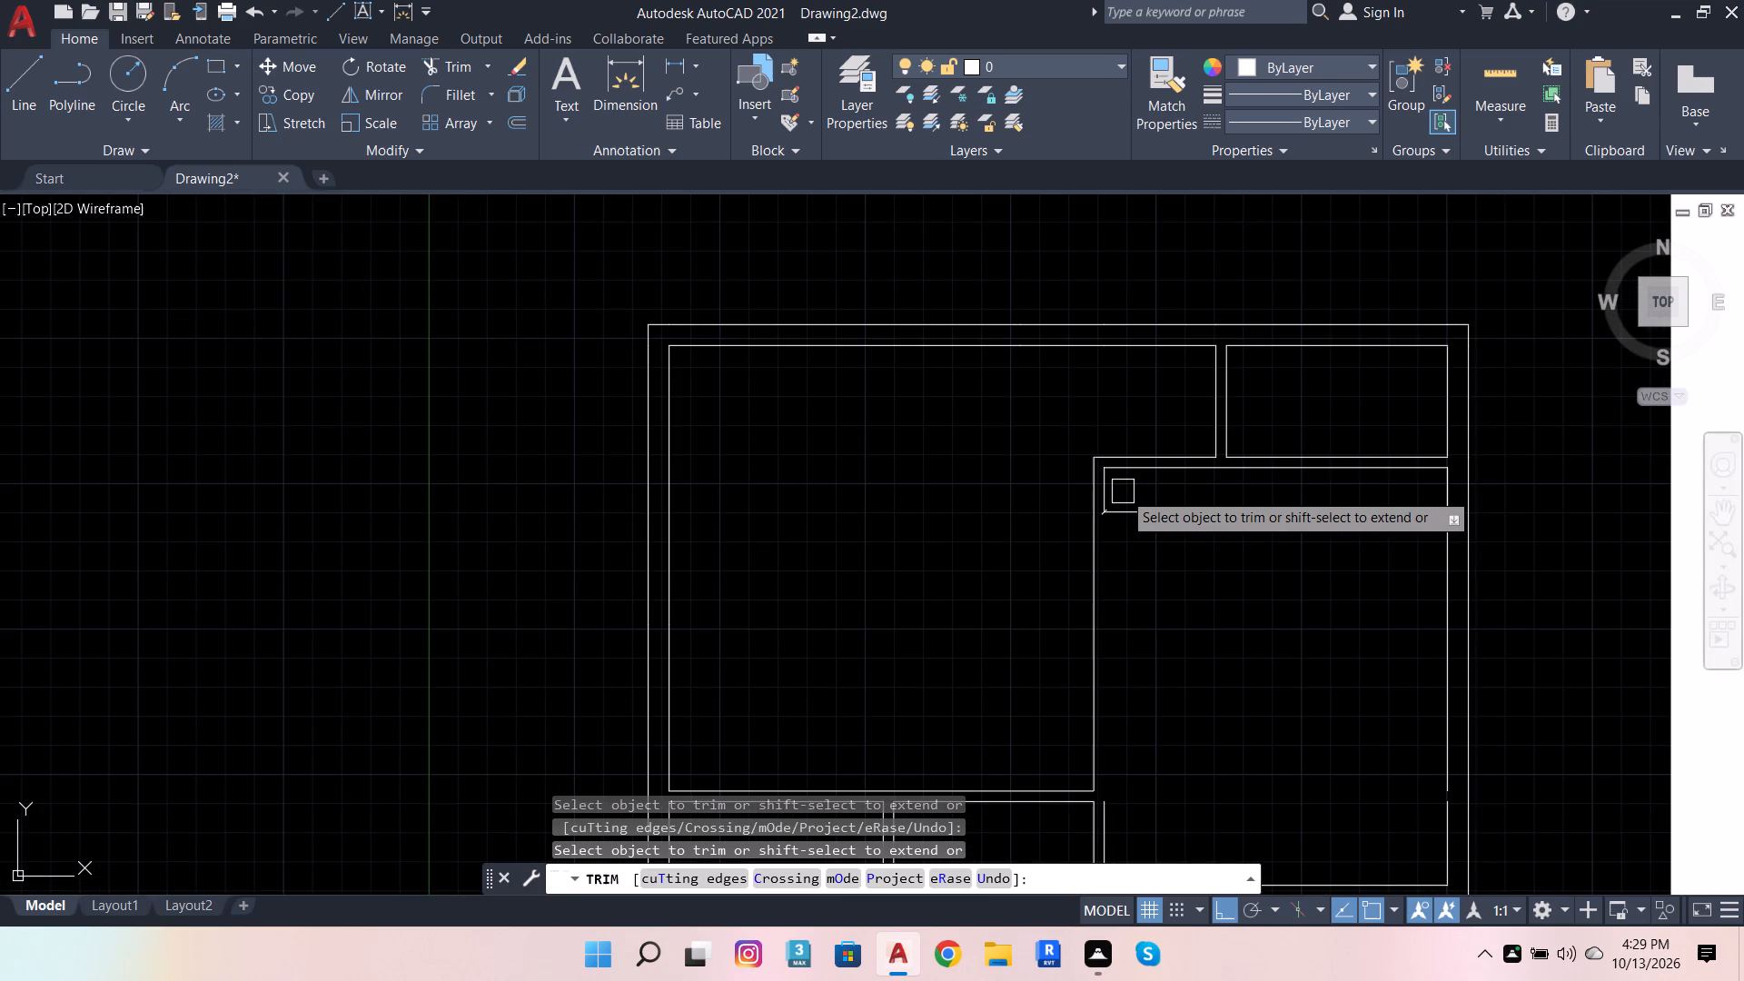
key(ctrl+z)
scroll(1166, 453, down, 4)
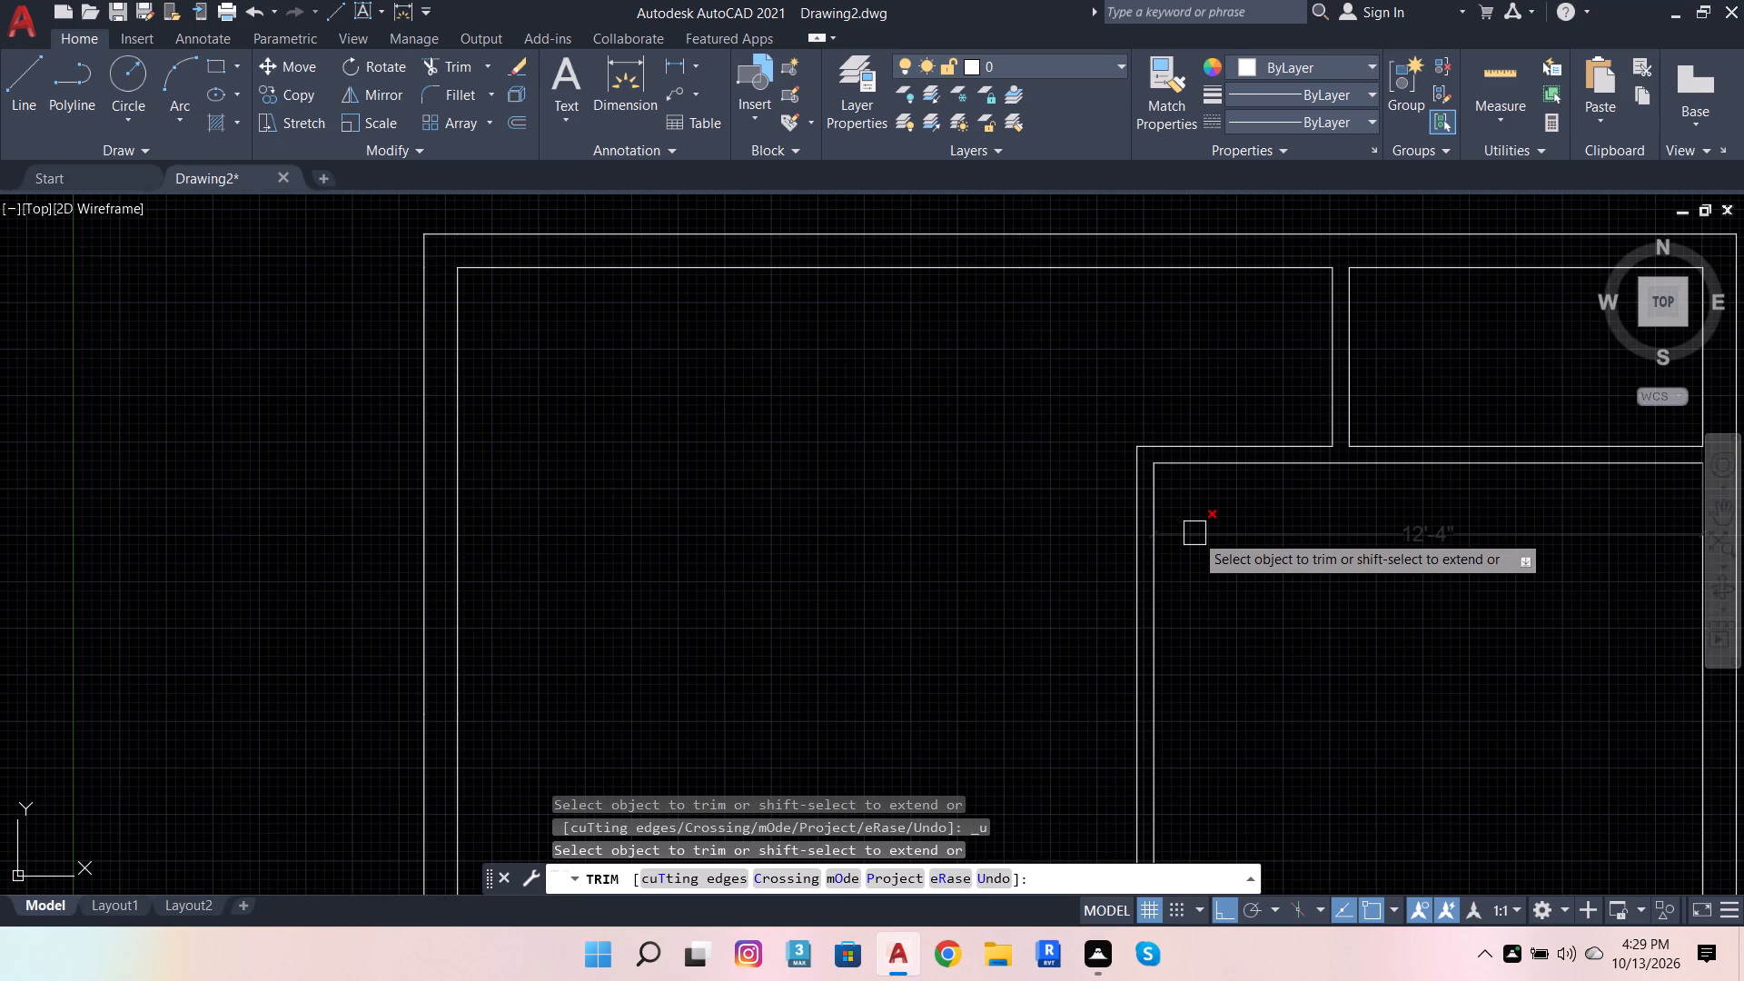
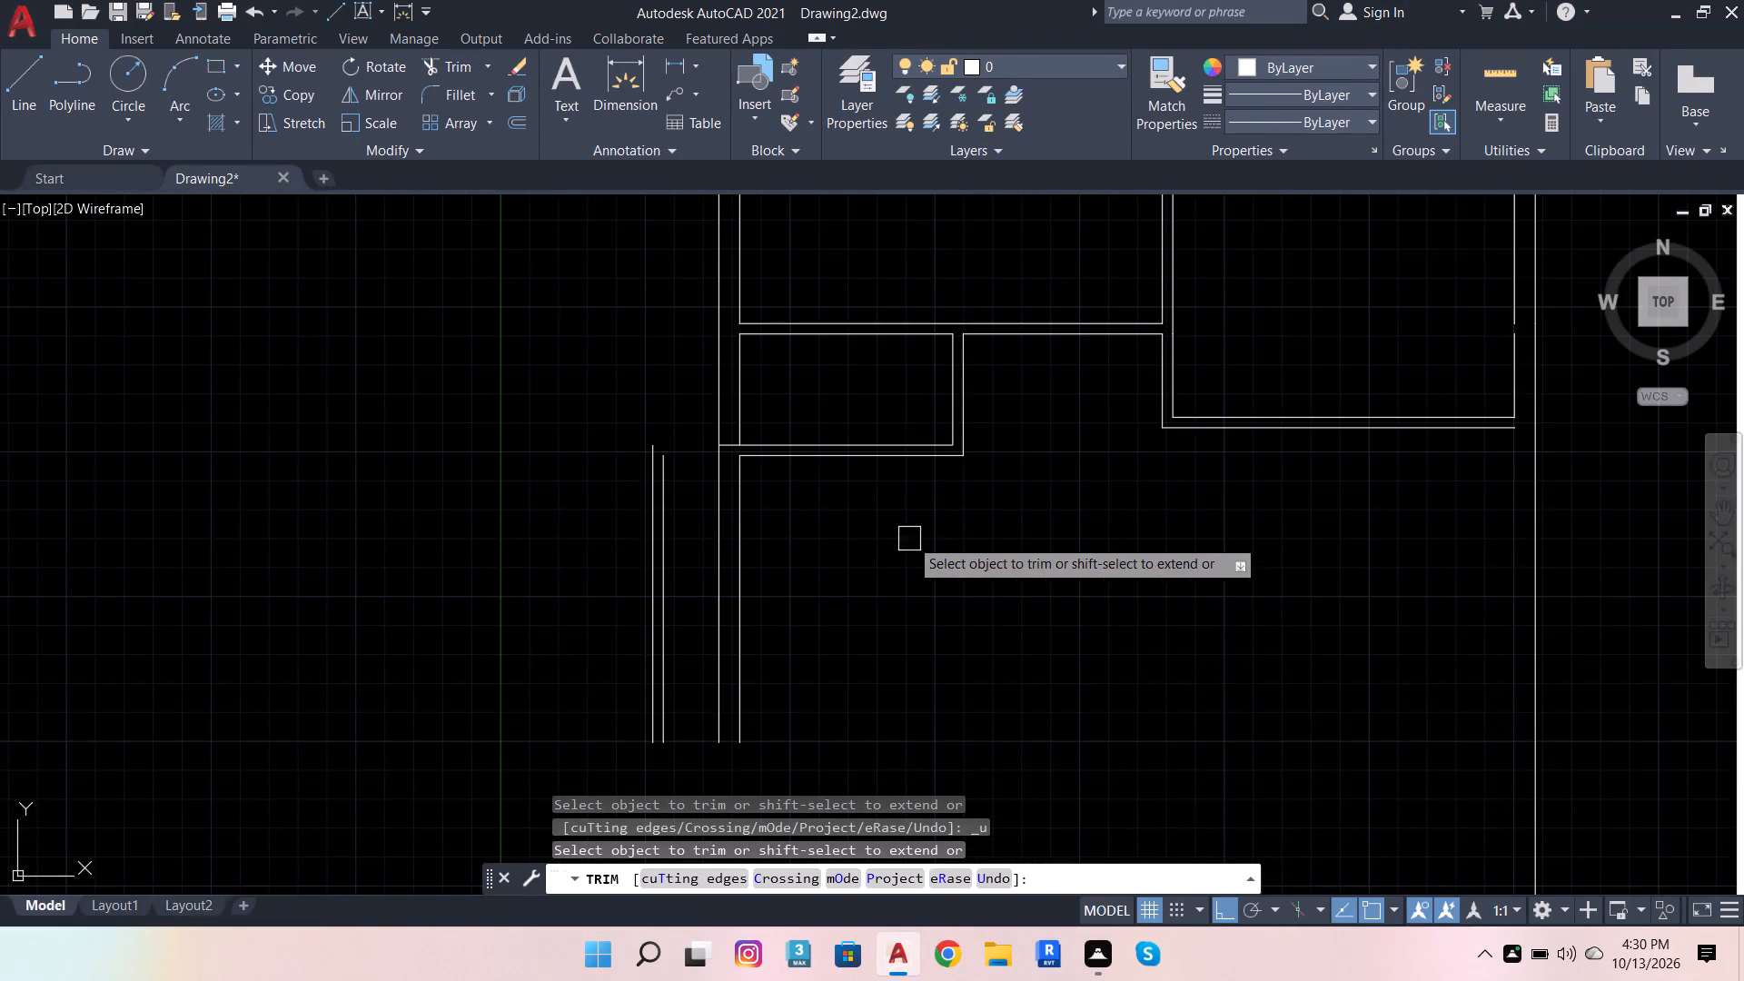
Extend the inner face line of the C bedroom's outer side wall to close the gap in it.
scroll(911, 557, down, 3)
scroll(1037, 568, up, 1)
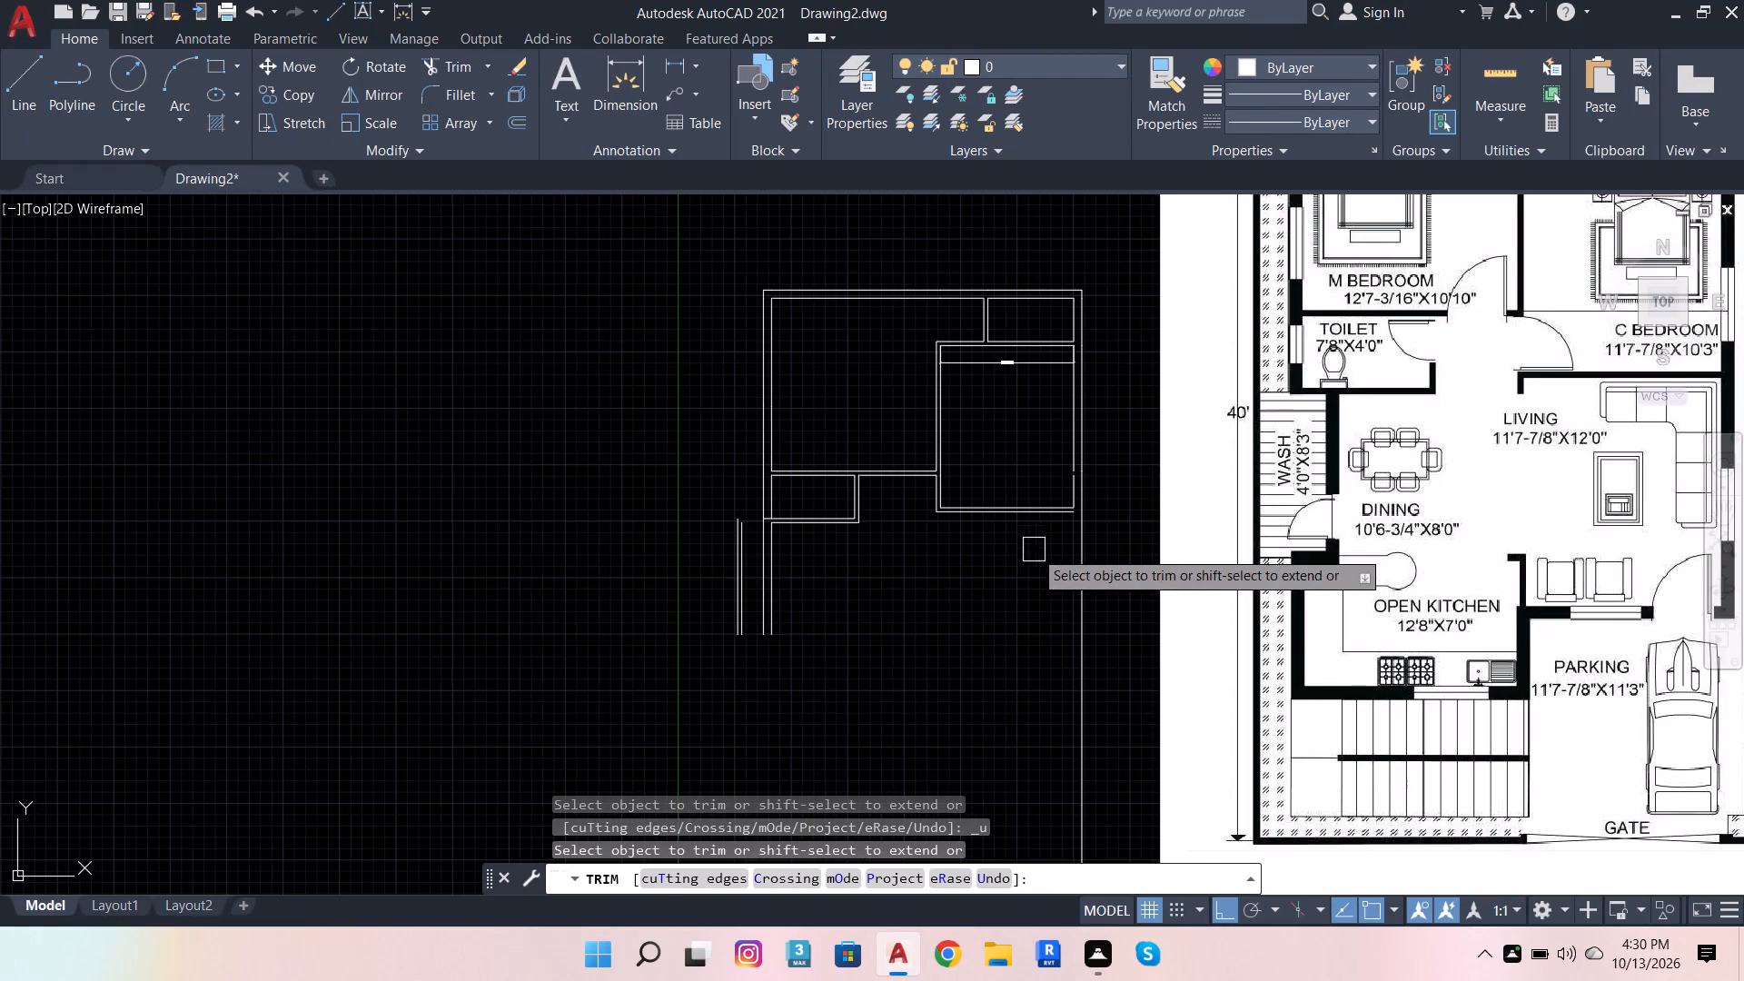
scroll(1084, 479, up, 3)
scroll(1022, 569, down, 2)
scroll(1029, 534, up, 1)
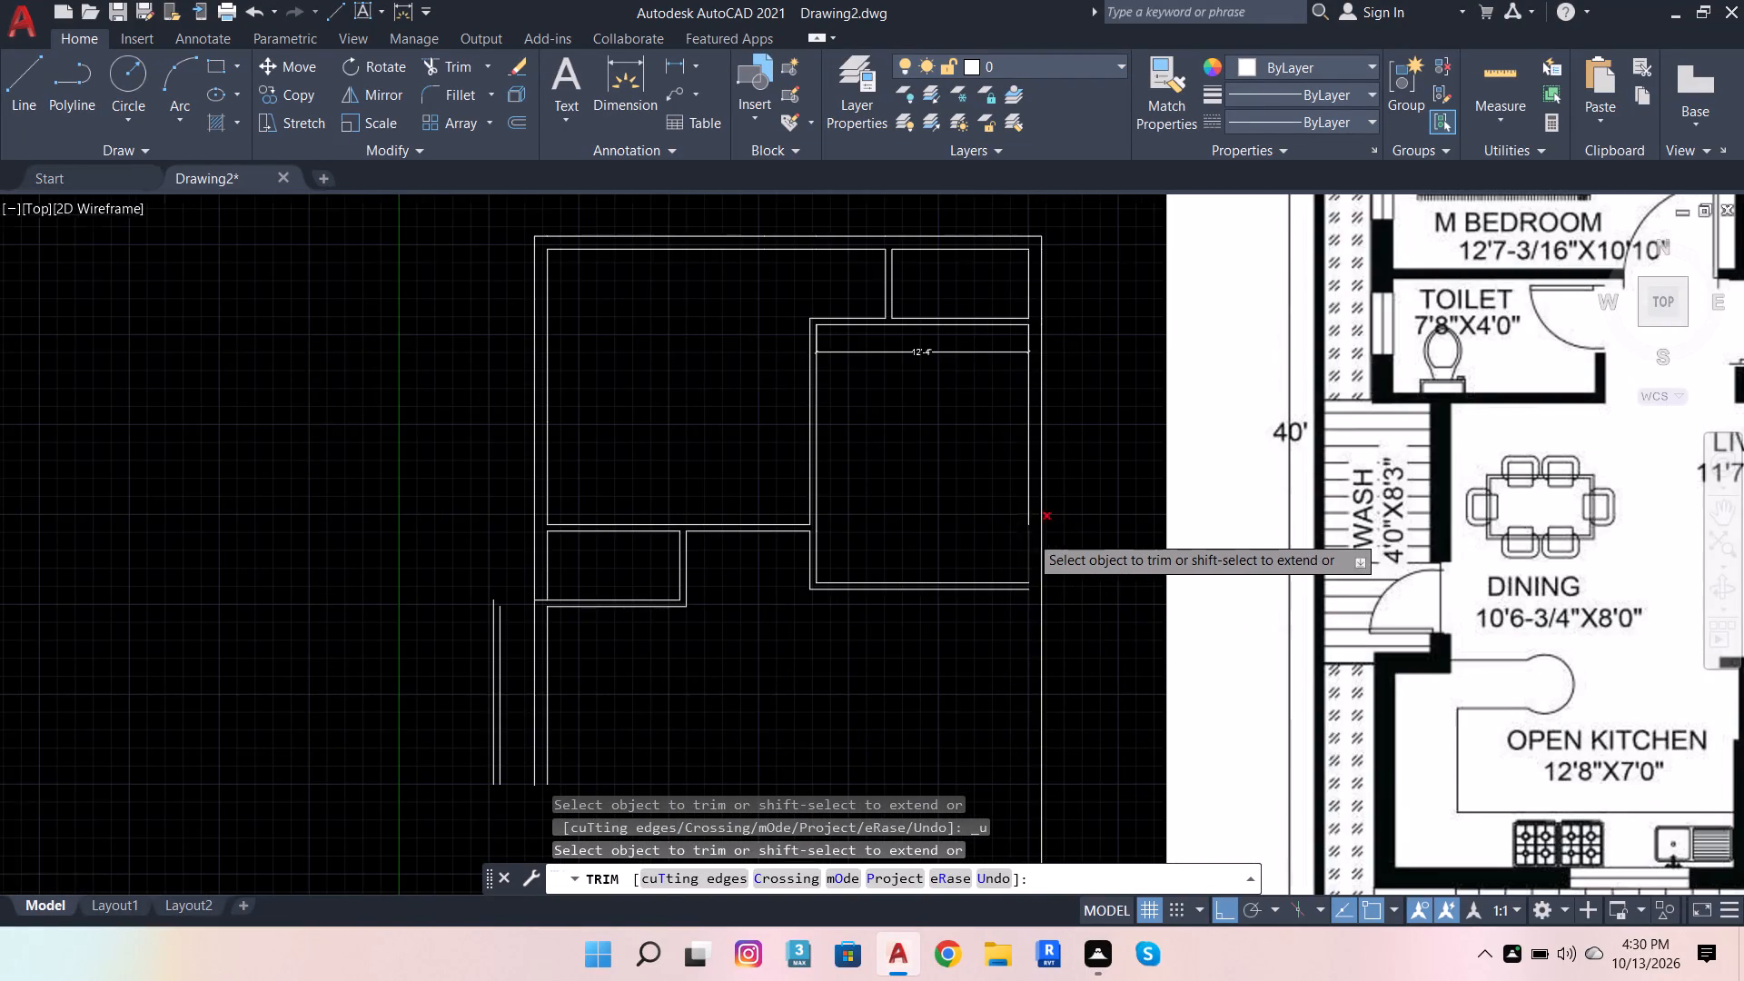
scroll(1029, 534, up, 1)
shift+click(1034, 567)
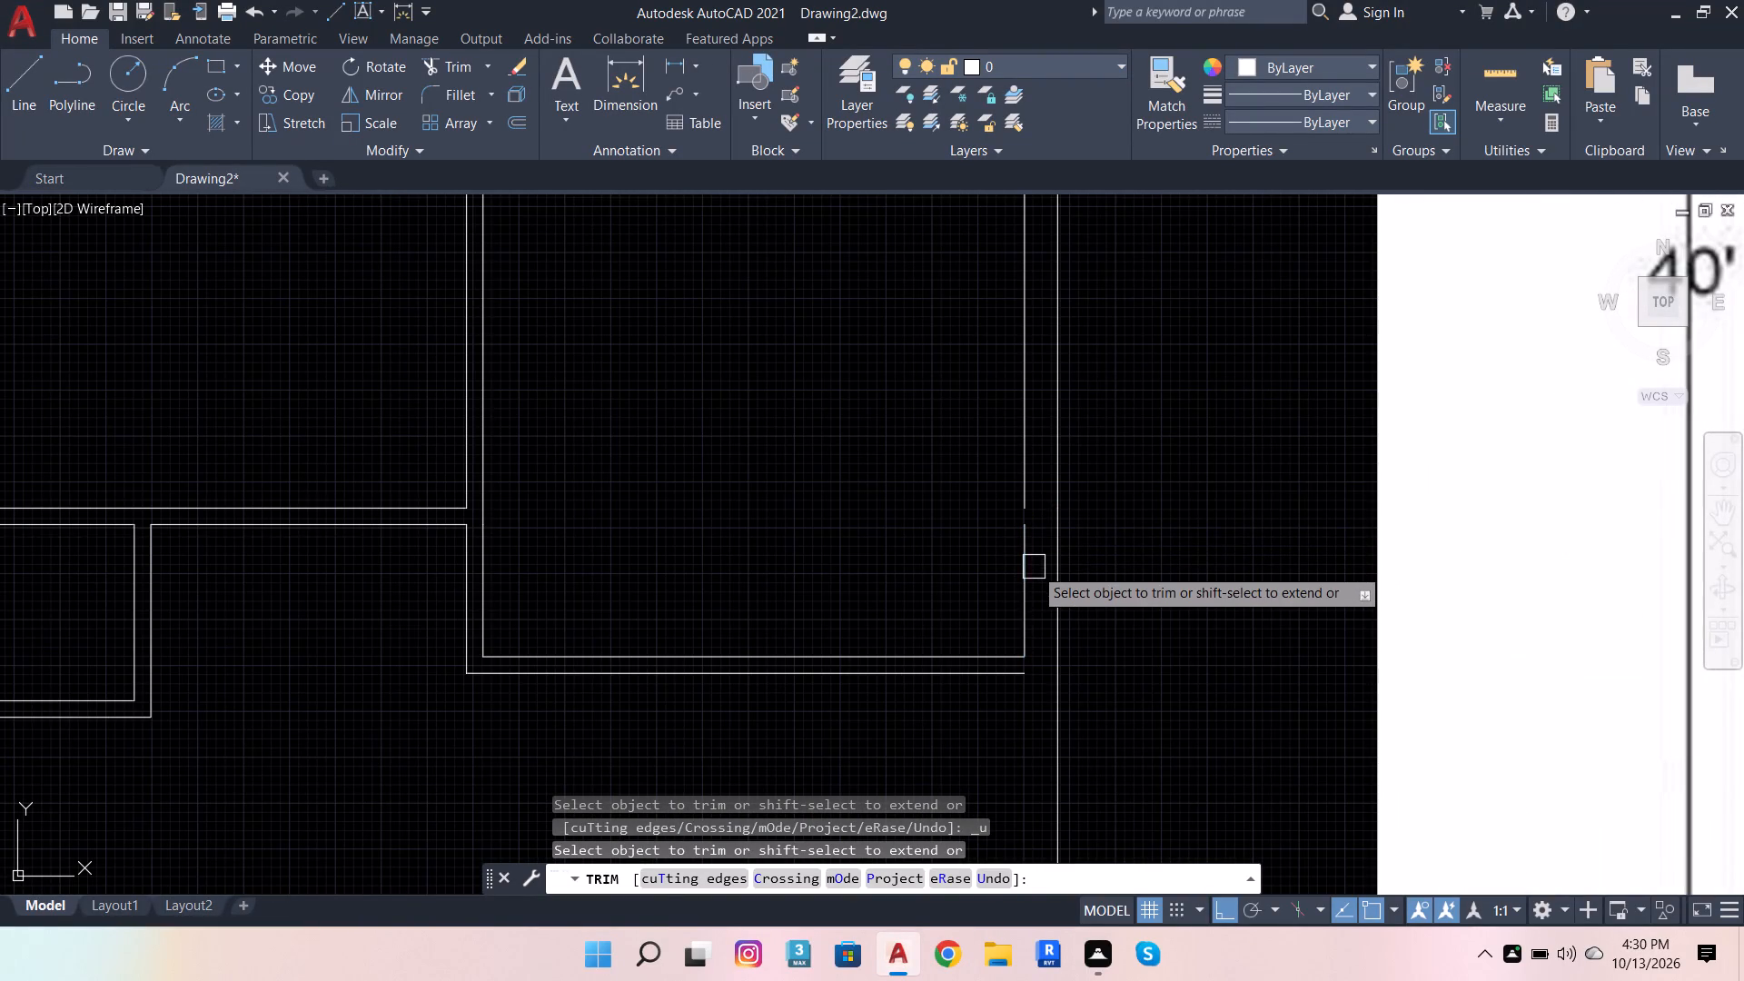
shift+click(1030, 479)
scroll(1047, 631, down, 2)
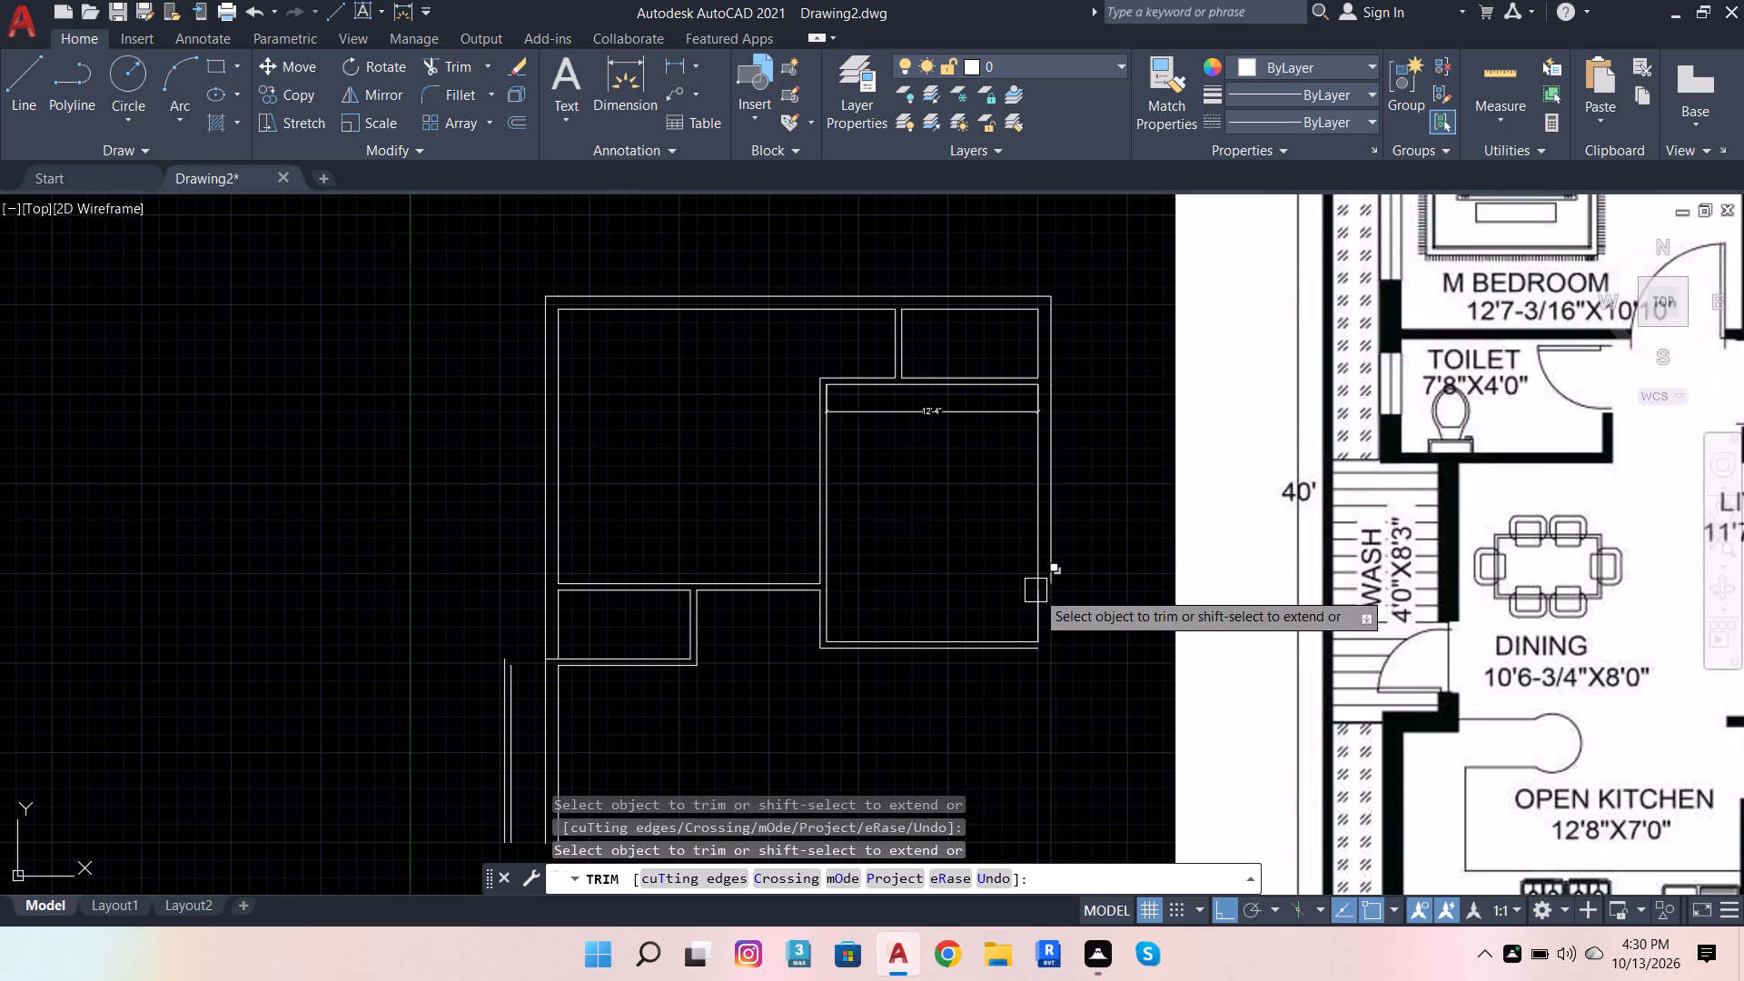
scroll(1028, 590, up, 1)
click(1037, 623)
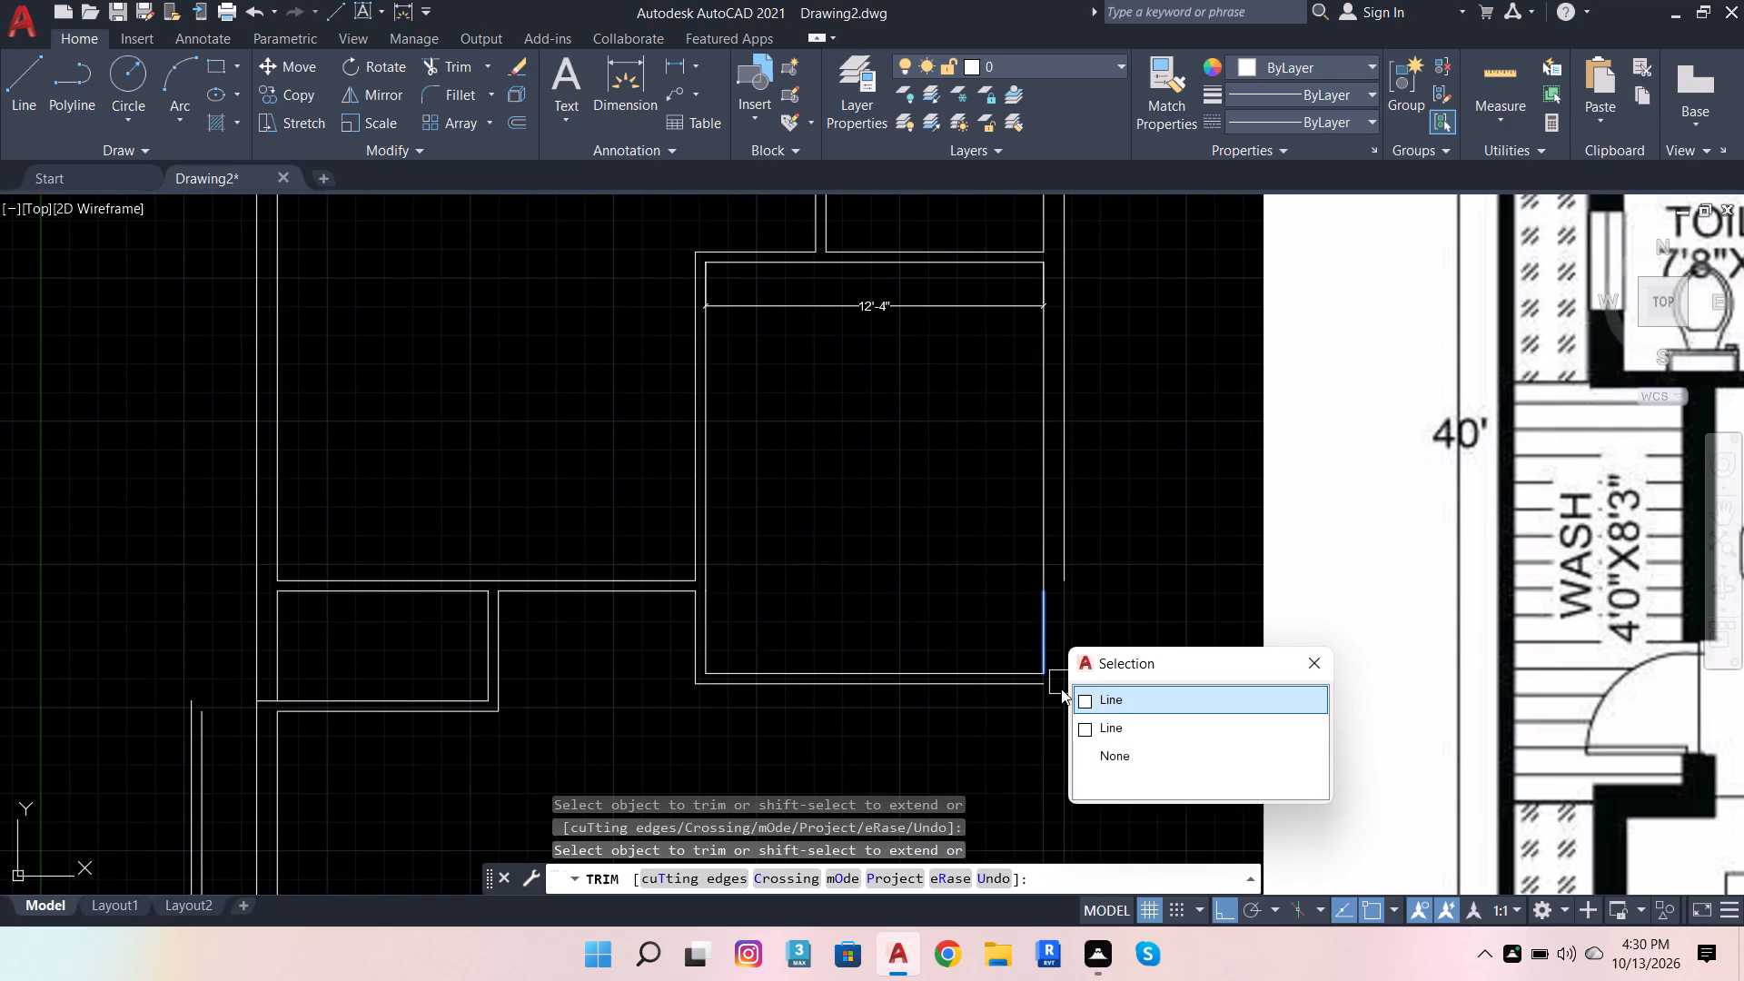
click(1089, 702)
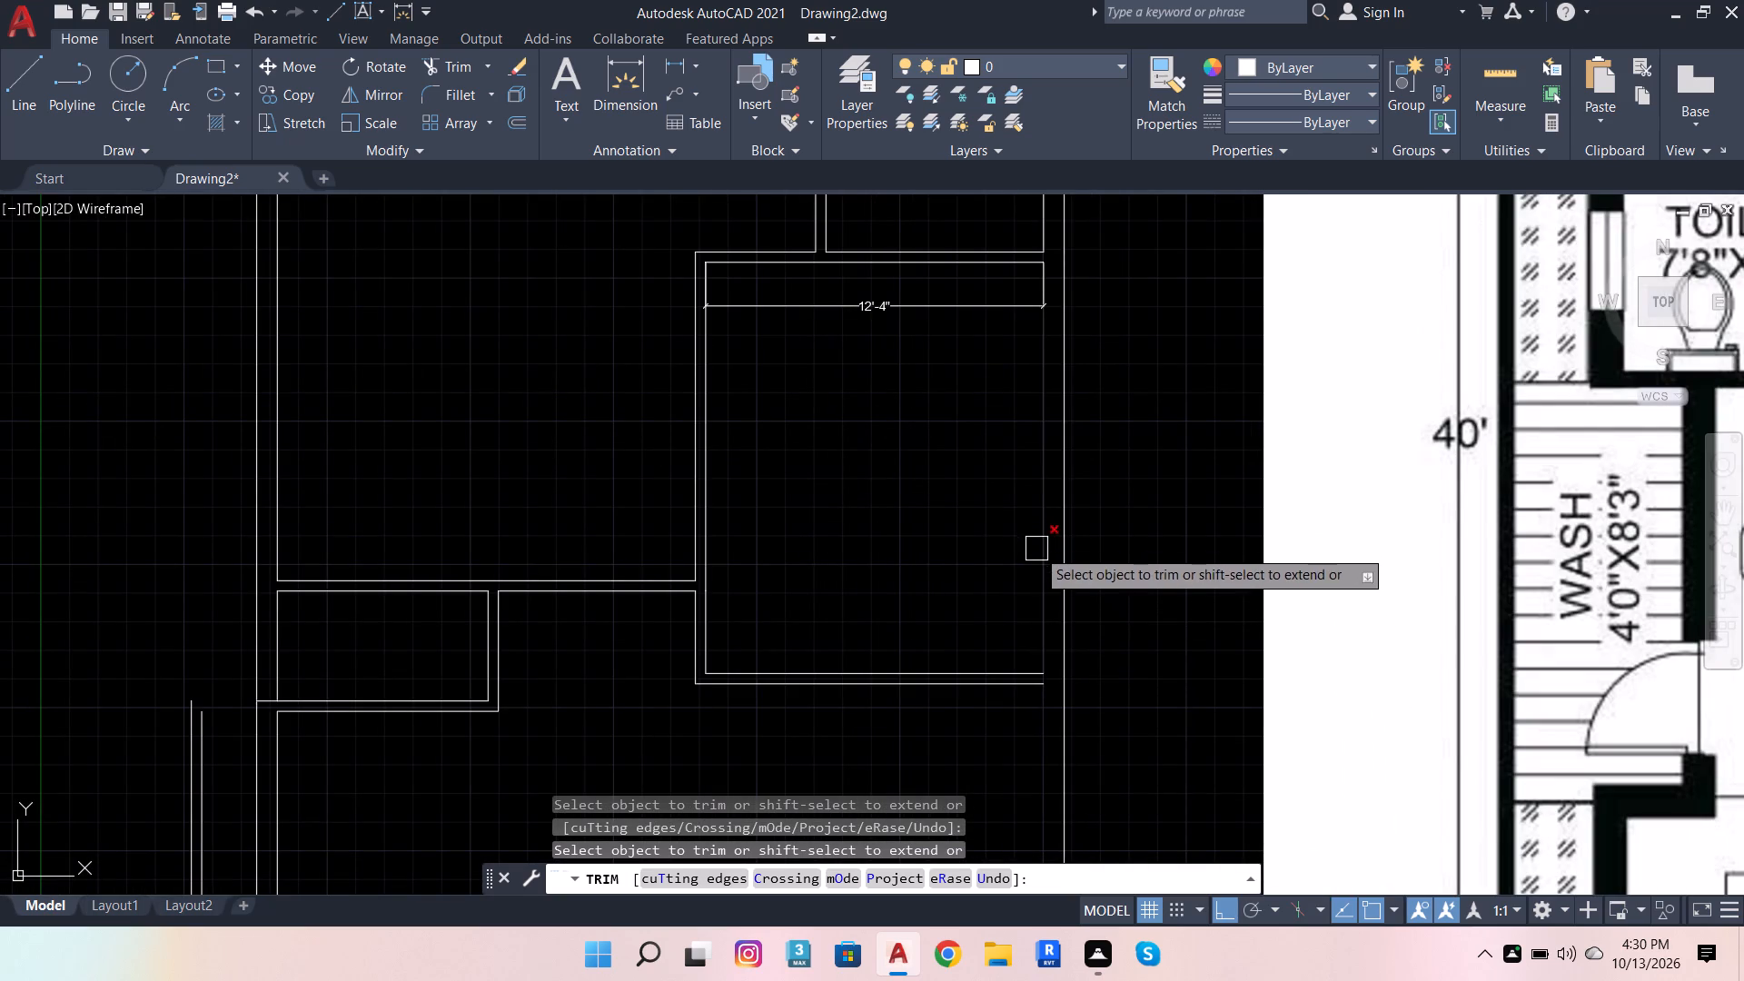
scroll(1009, 738, down, 1)
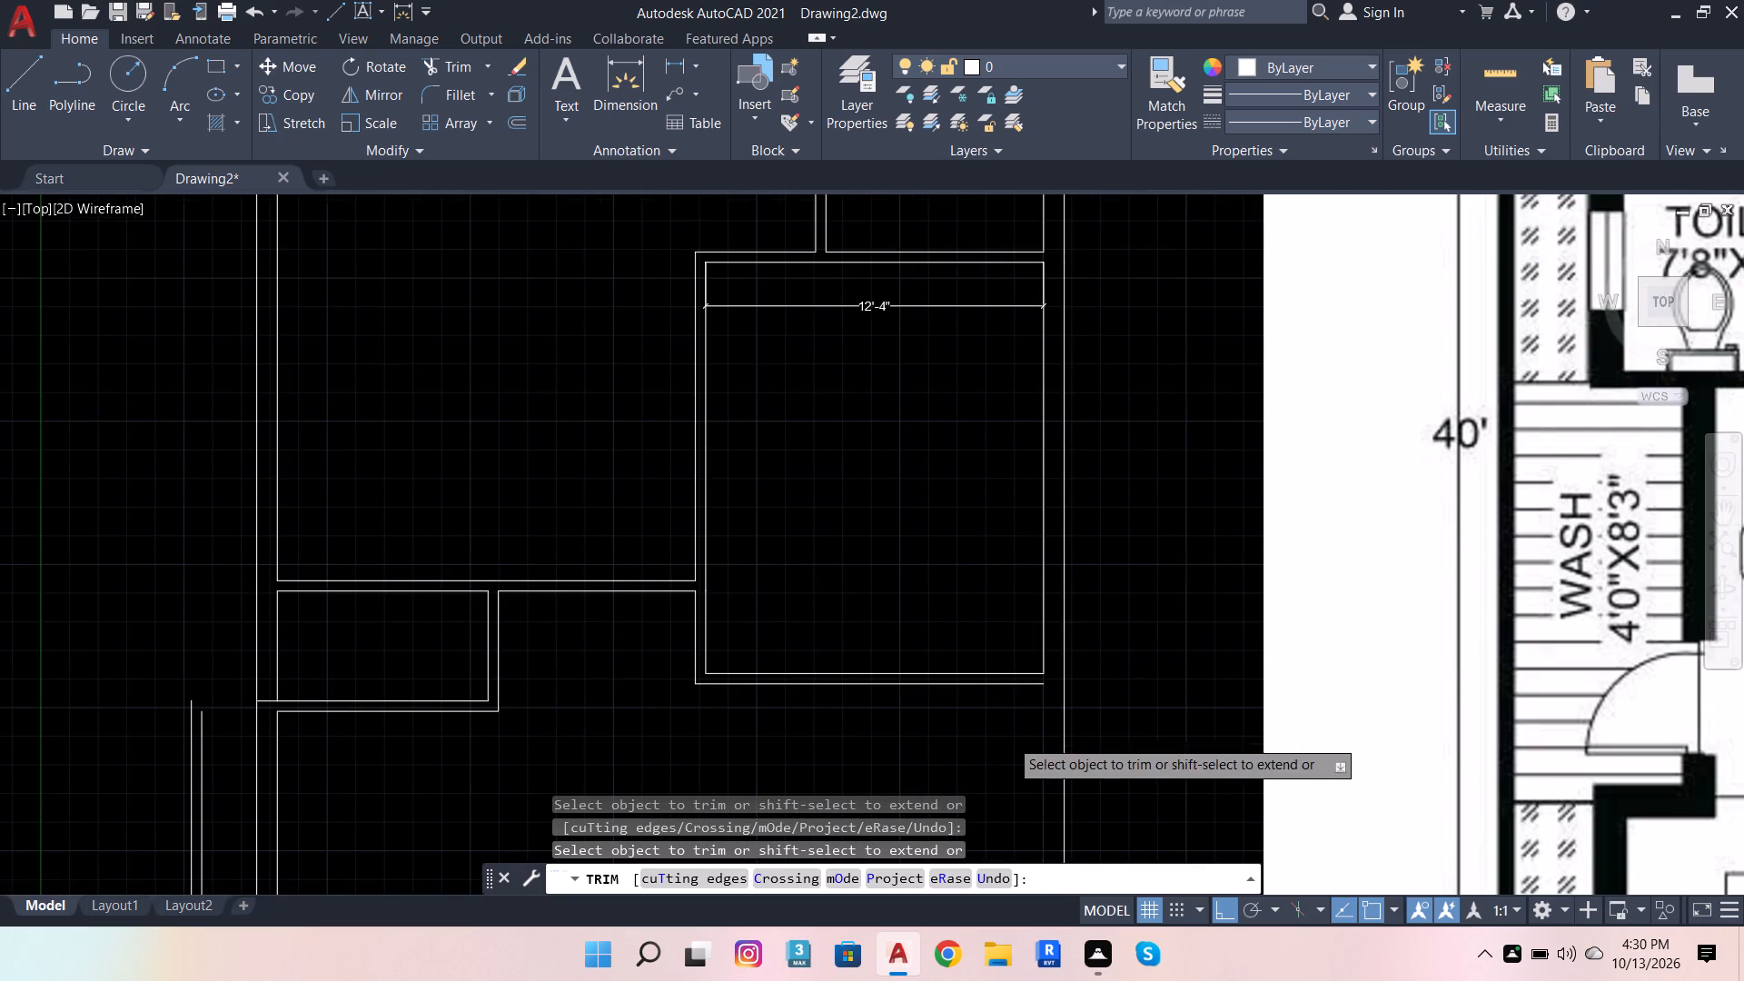
scroll(1009, 742, down, 2)
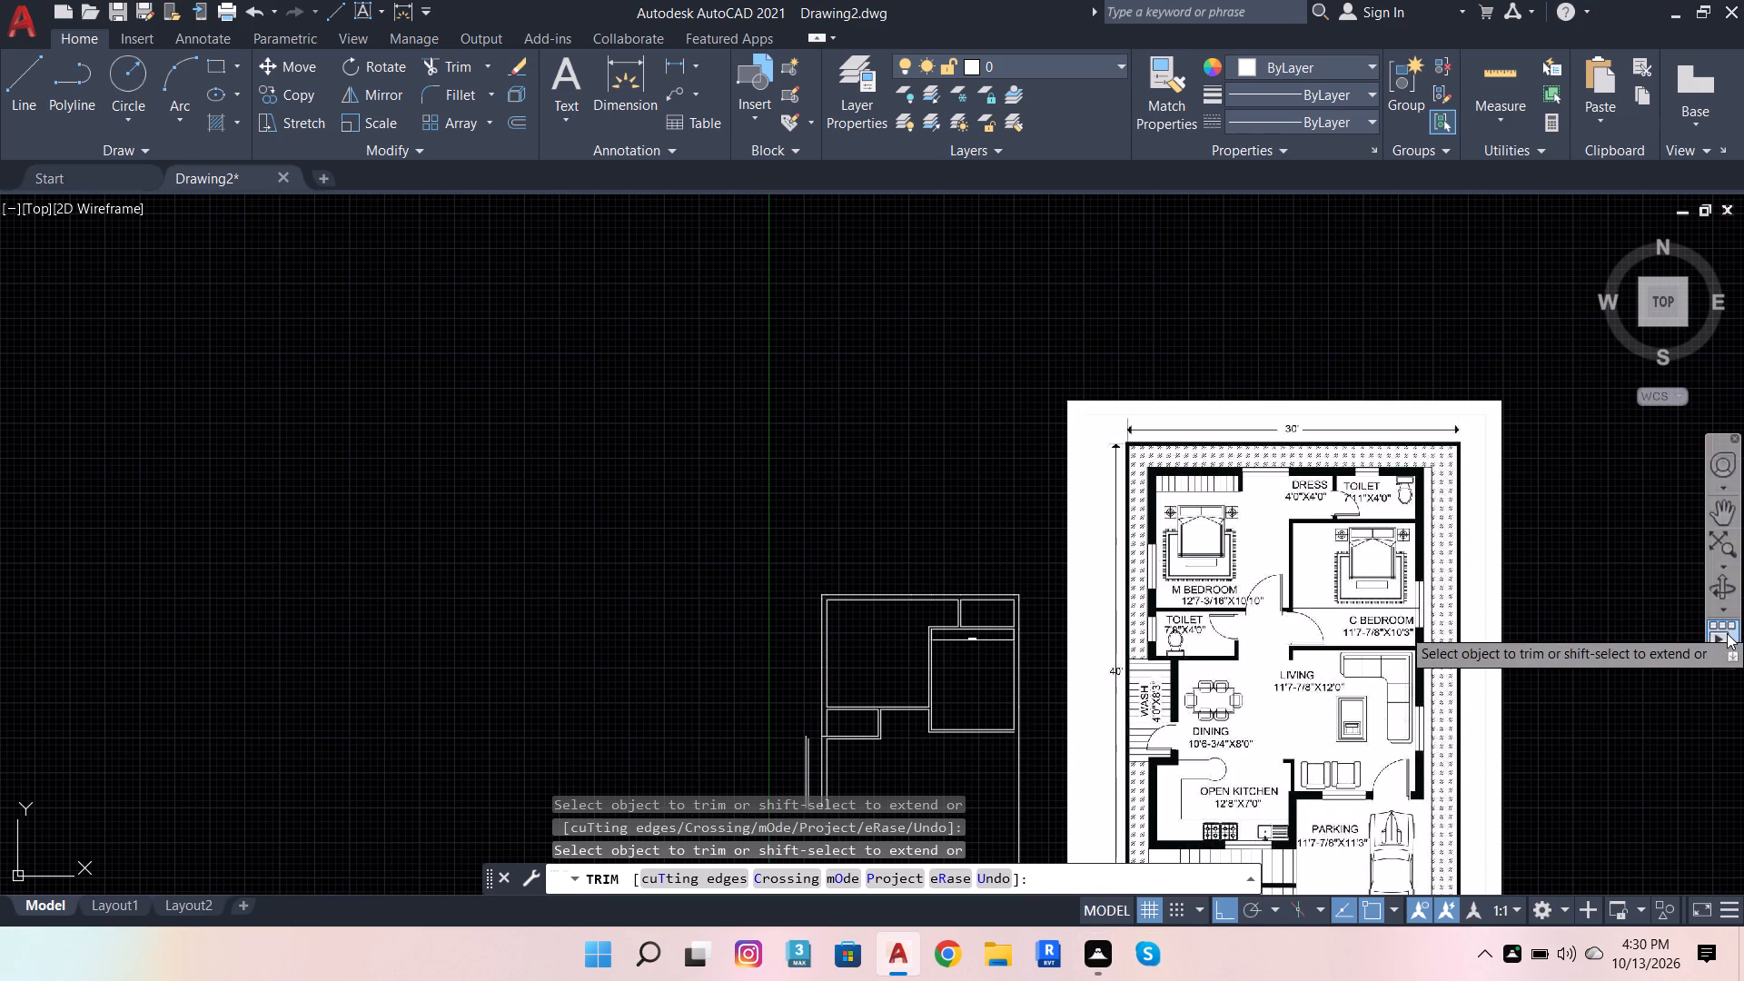
key(Escape)
Trim away the outer wall's two lines below the 7'8" by 4'0" toilet.
scroll(1141, 593, down, 1)
scroll(1078, 670, up, 1)
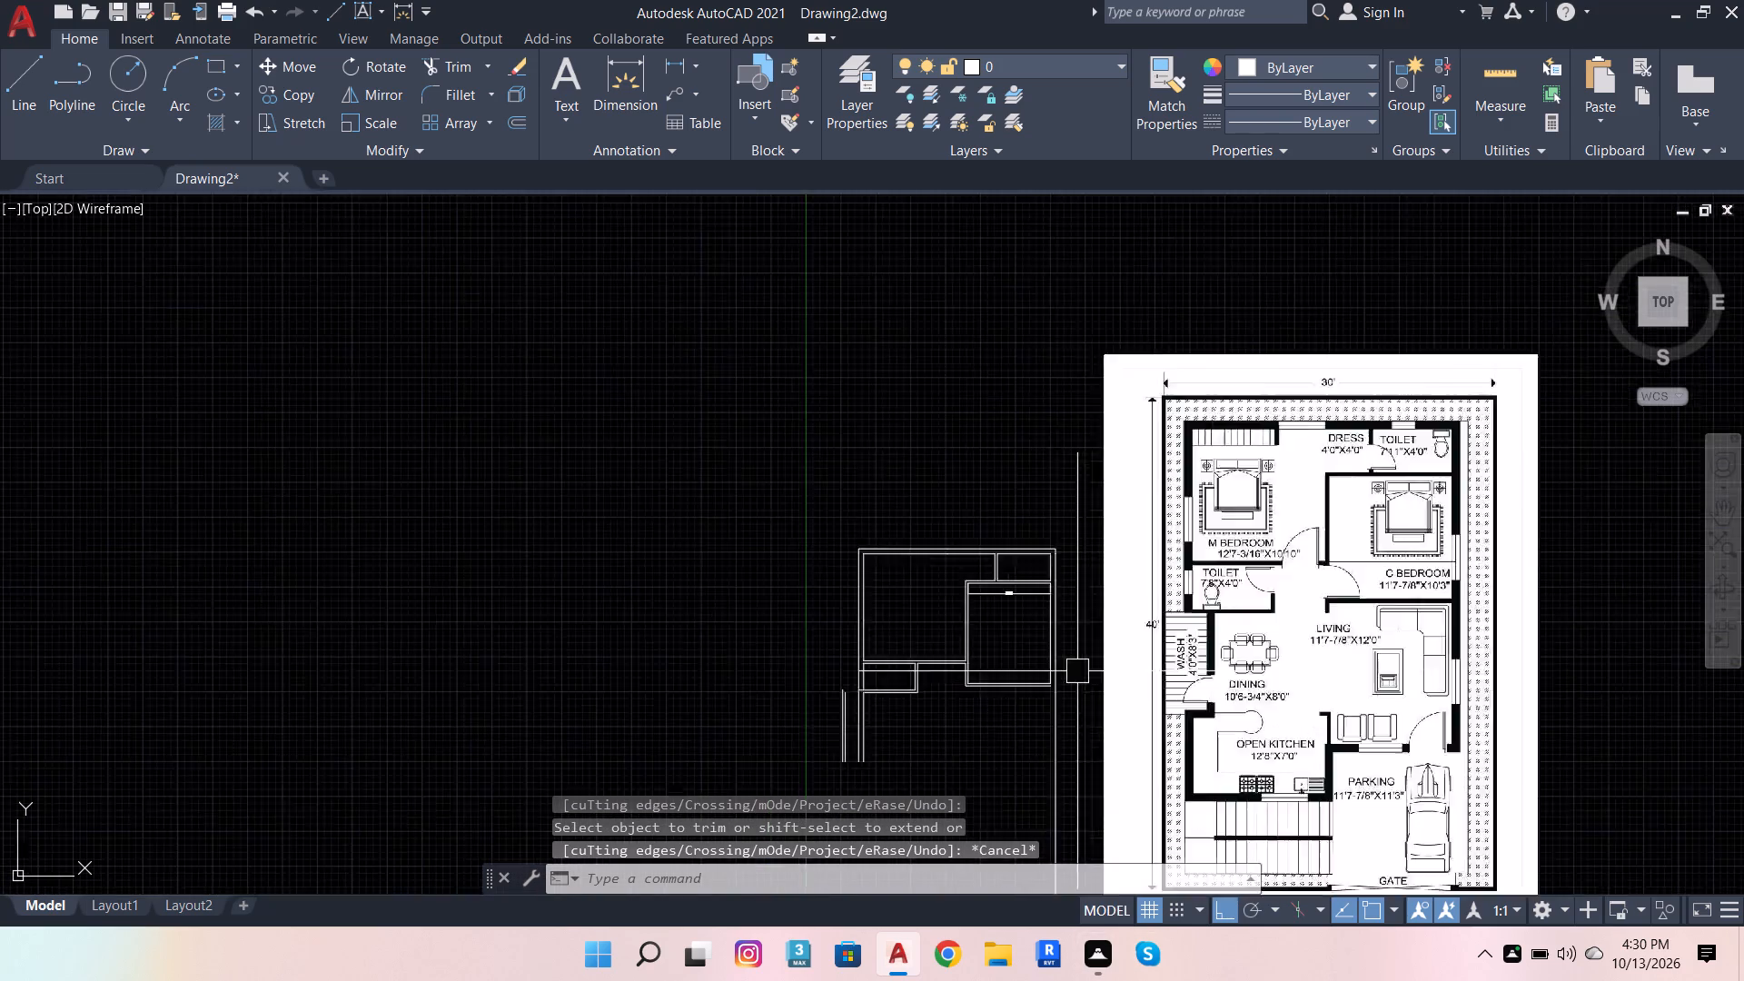
scroll(1077, 671, up, 1)
scroll(1162, 646, down, 1)
scroll(973, 740, up, 2)
scroll(958, 741, down, 1)
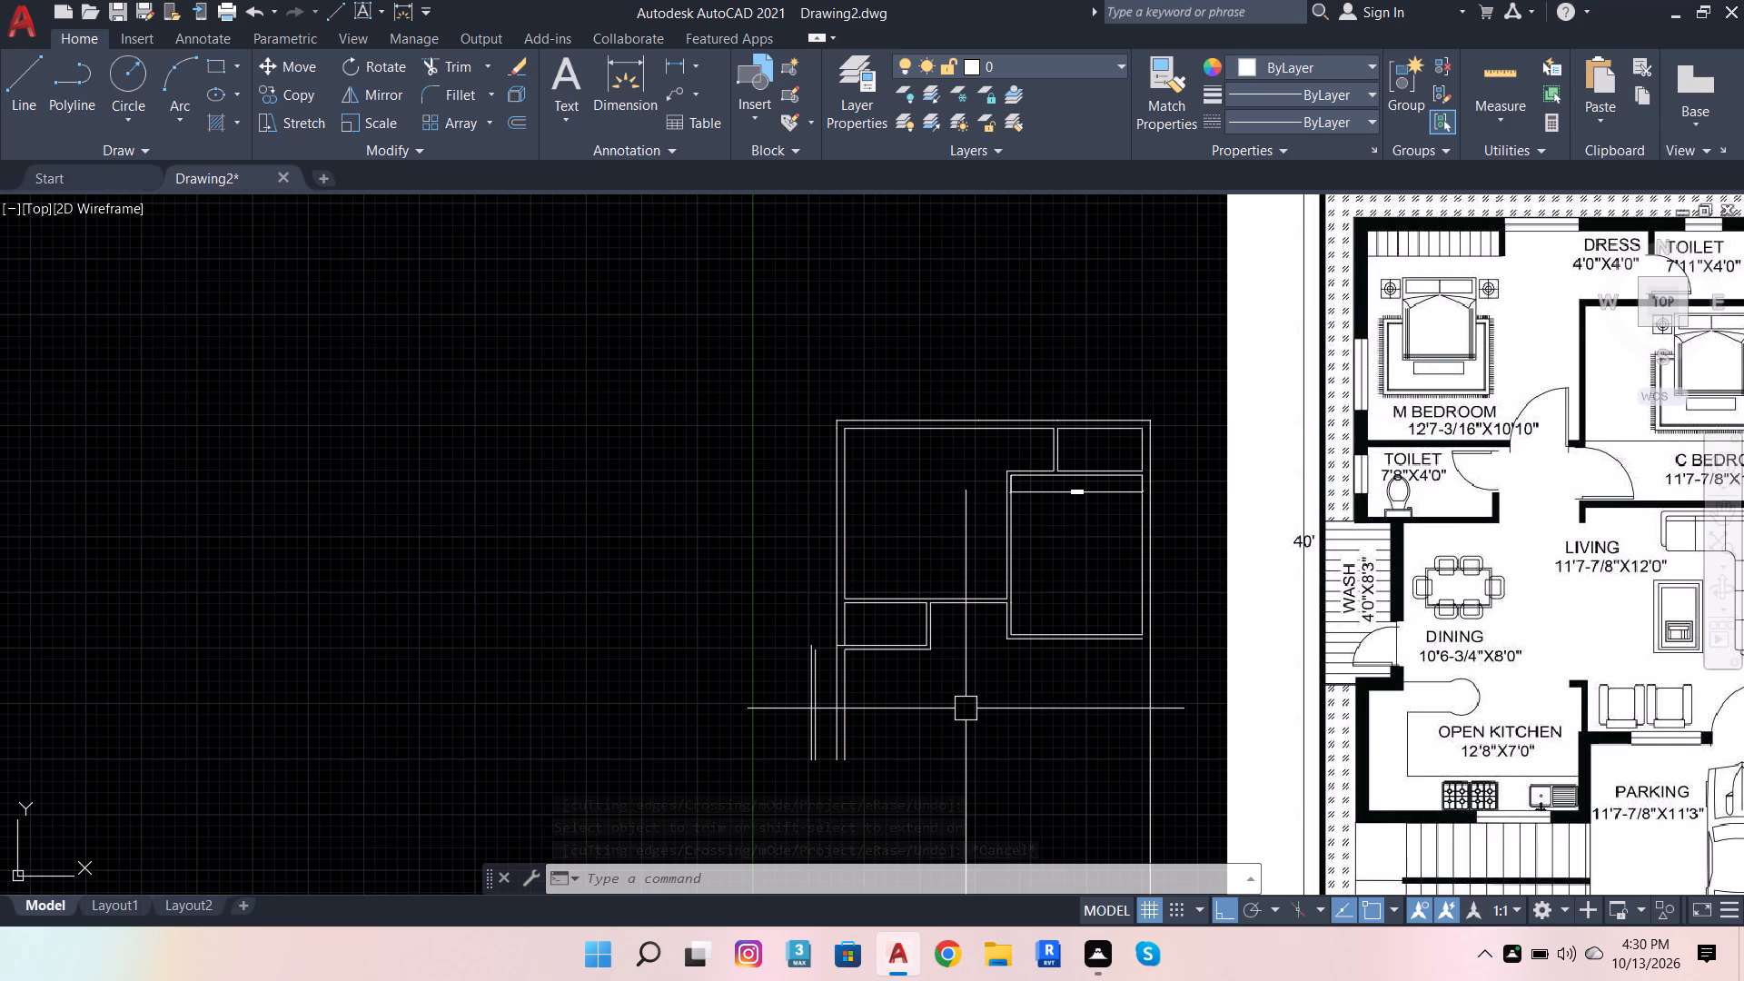
scroll(806, 686, up, 4)
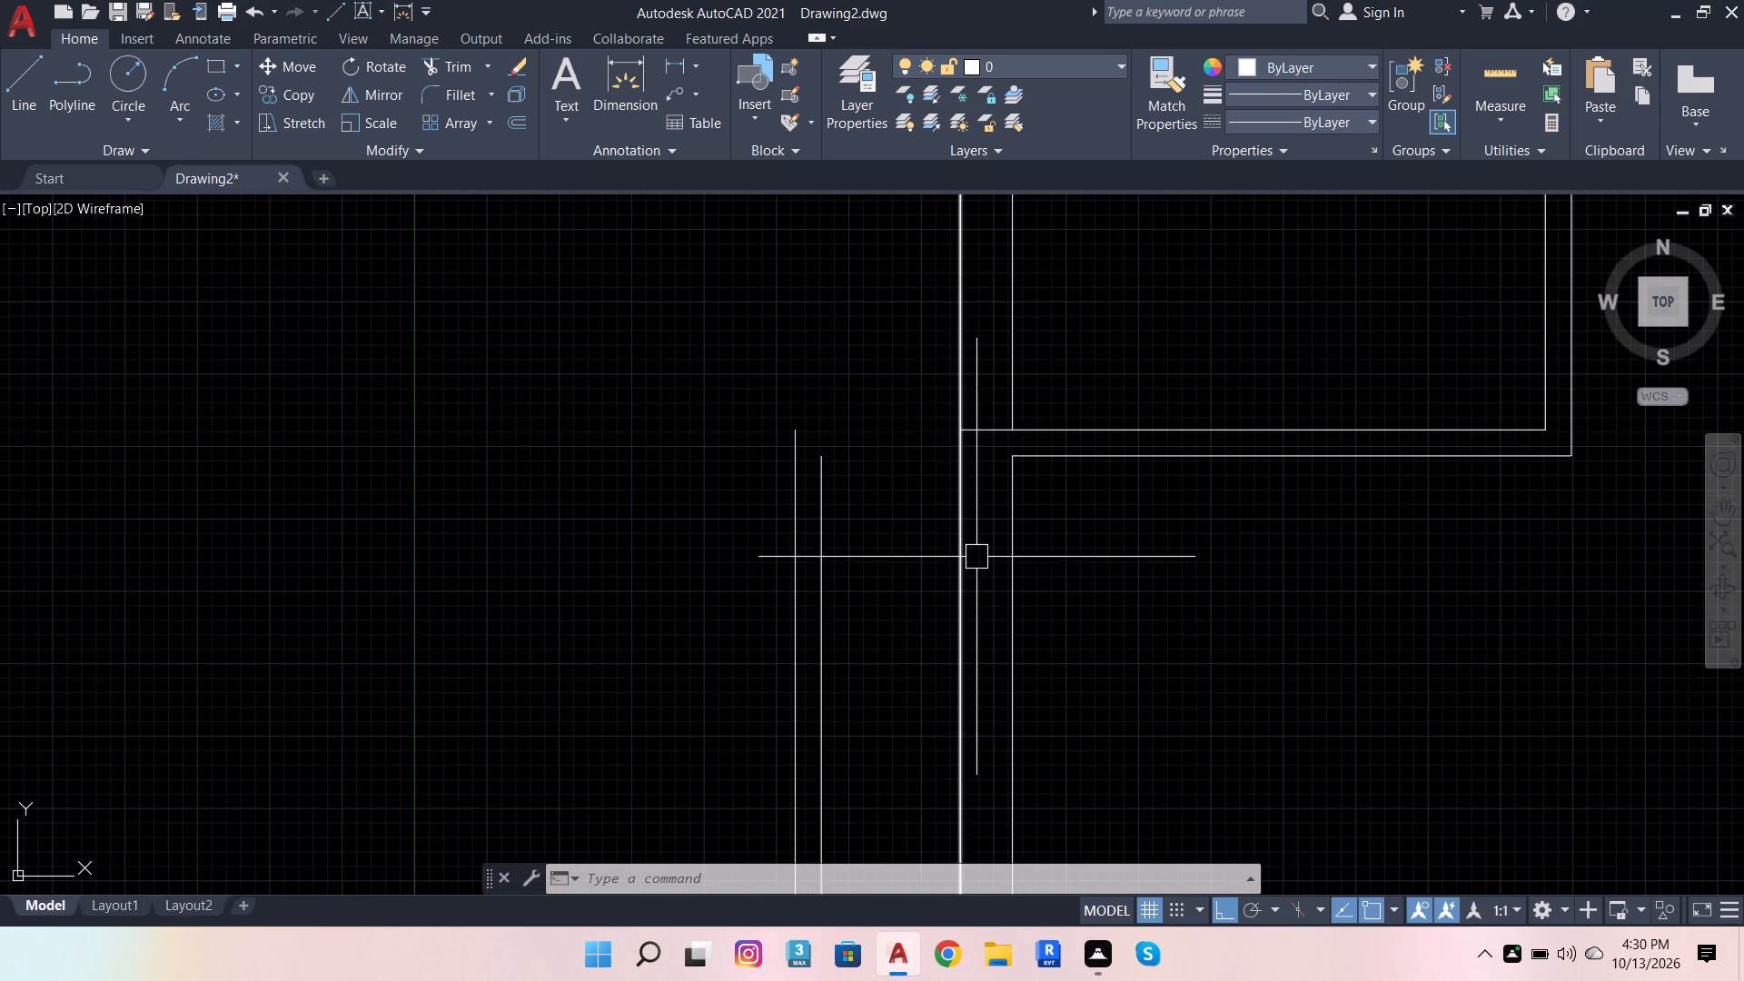
scroll(970, 559, down, 1)
click(441, 62)
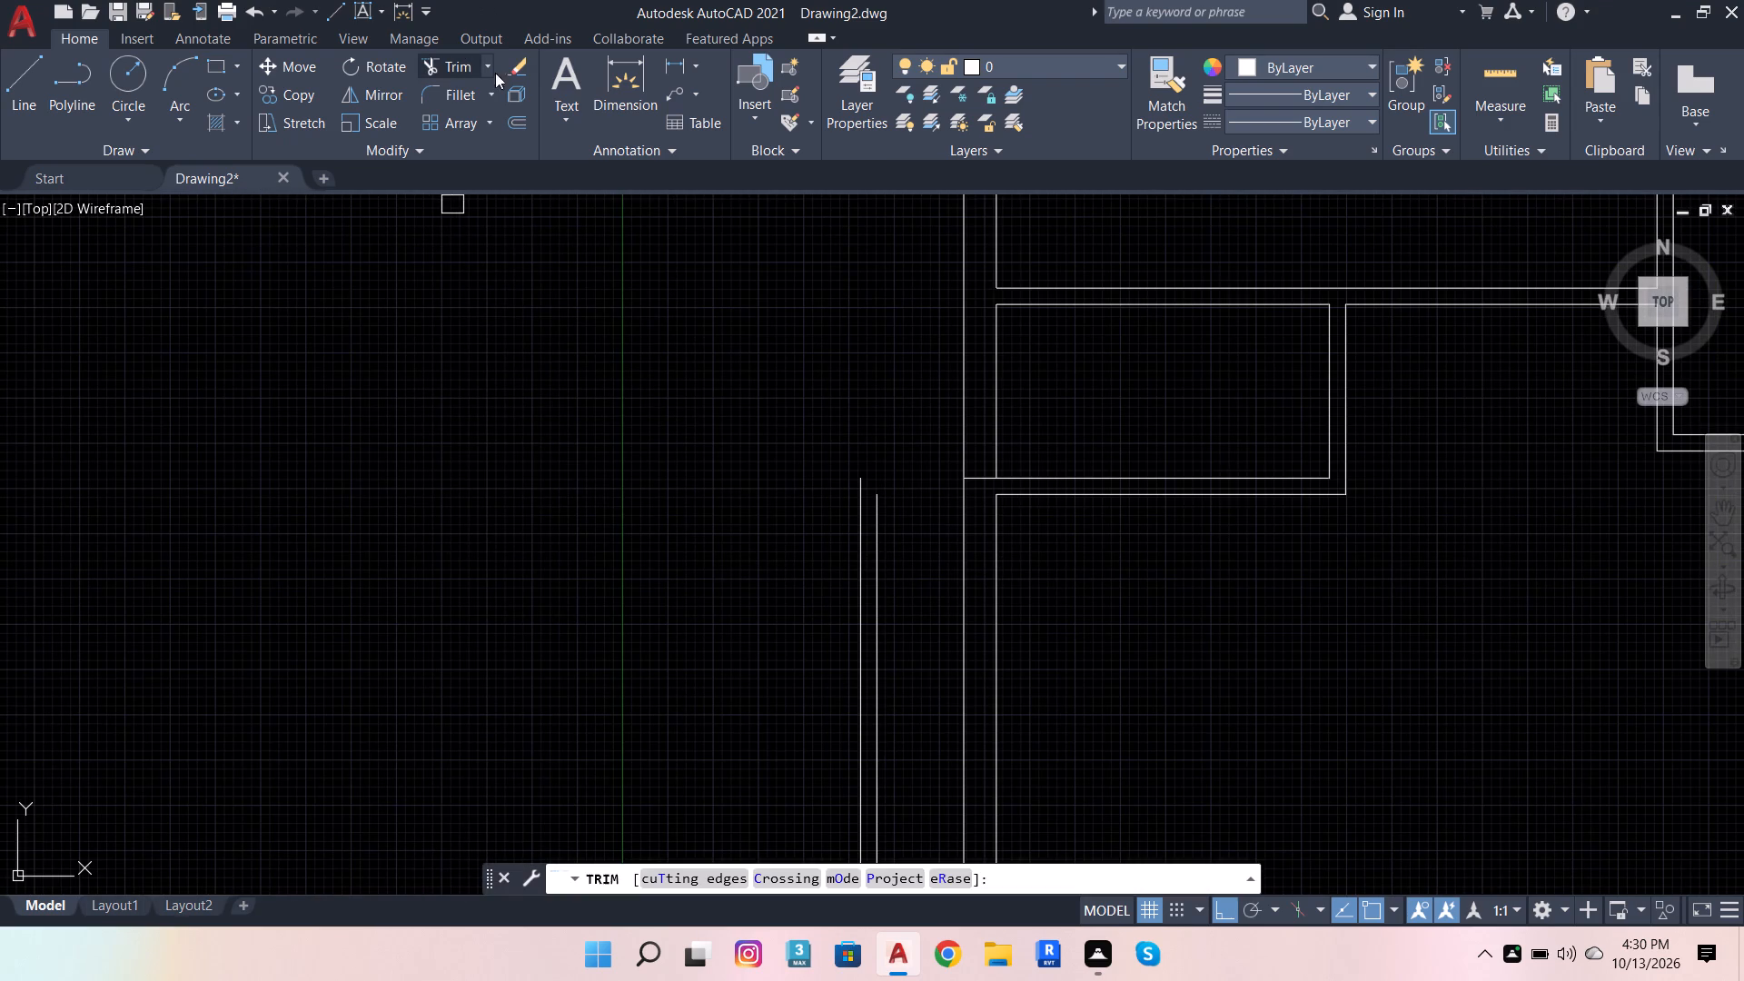
click(933, 591)
click(1054, 612)
scroll(1144, 543, down, 1)
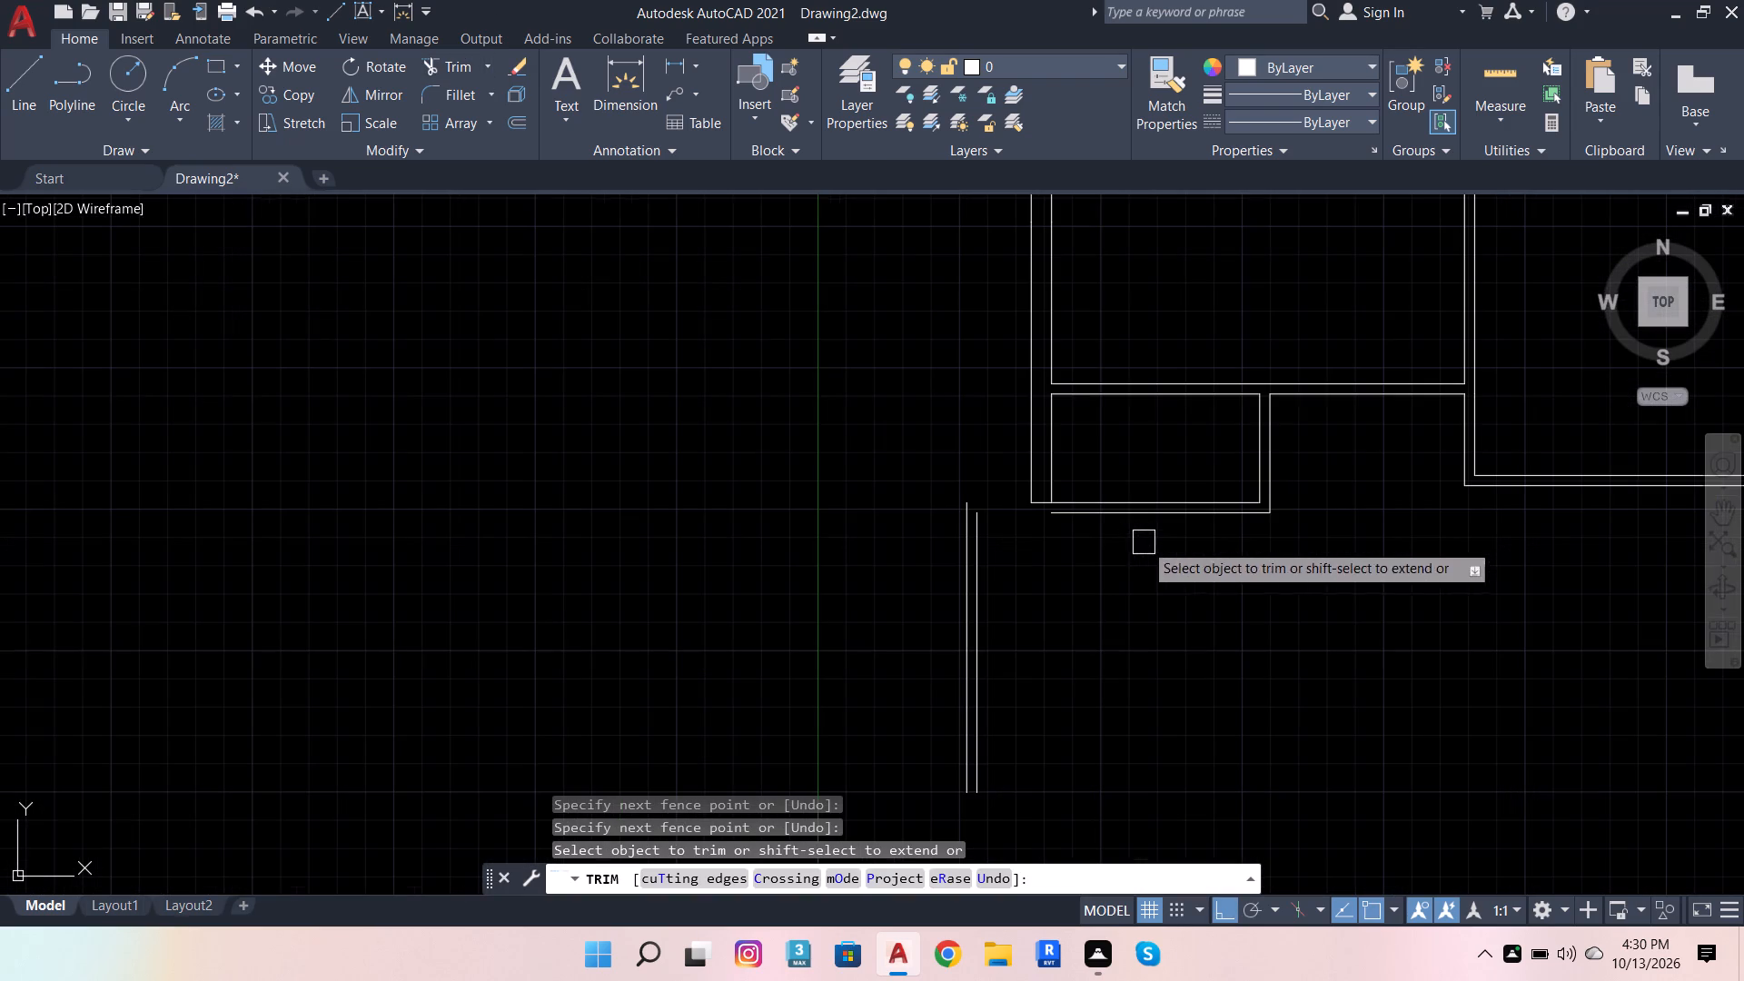
key(Escape)
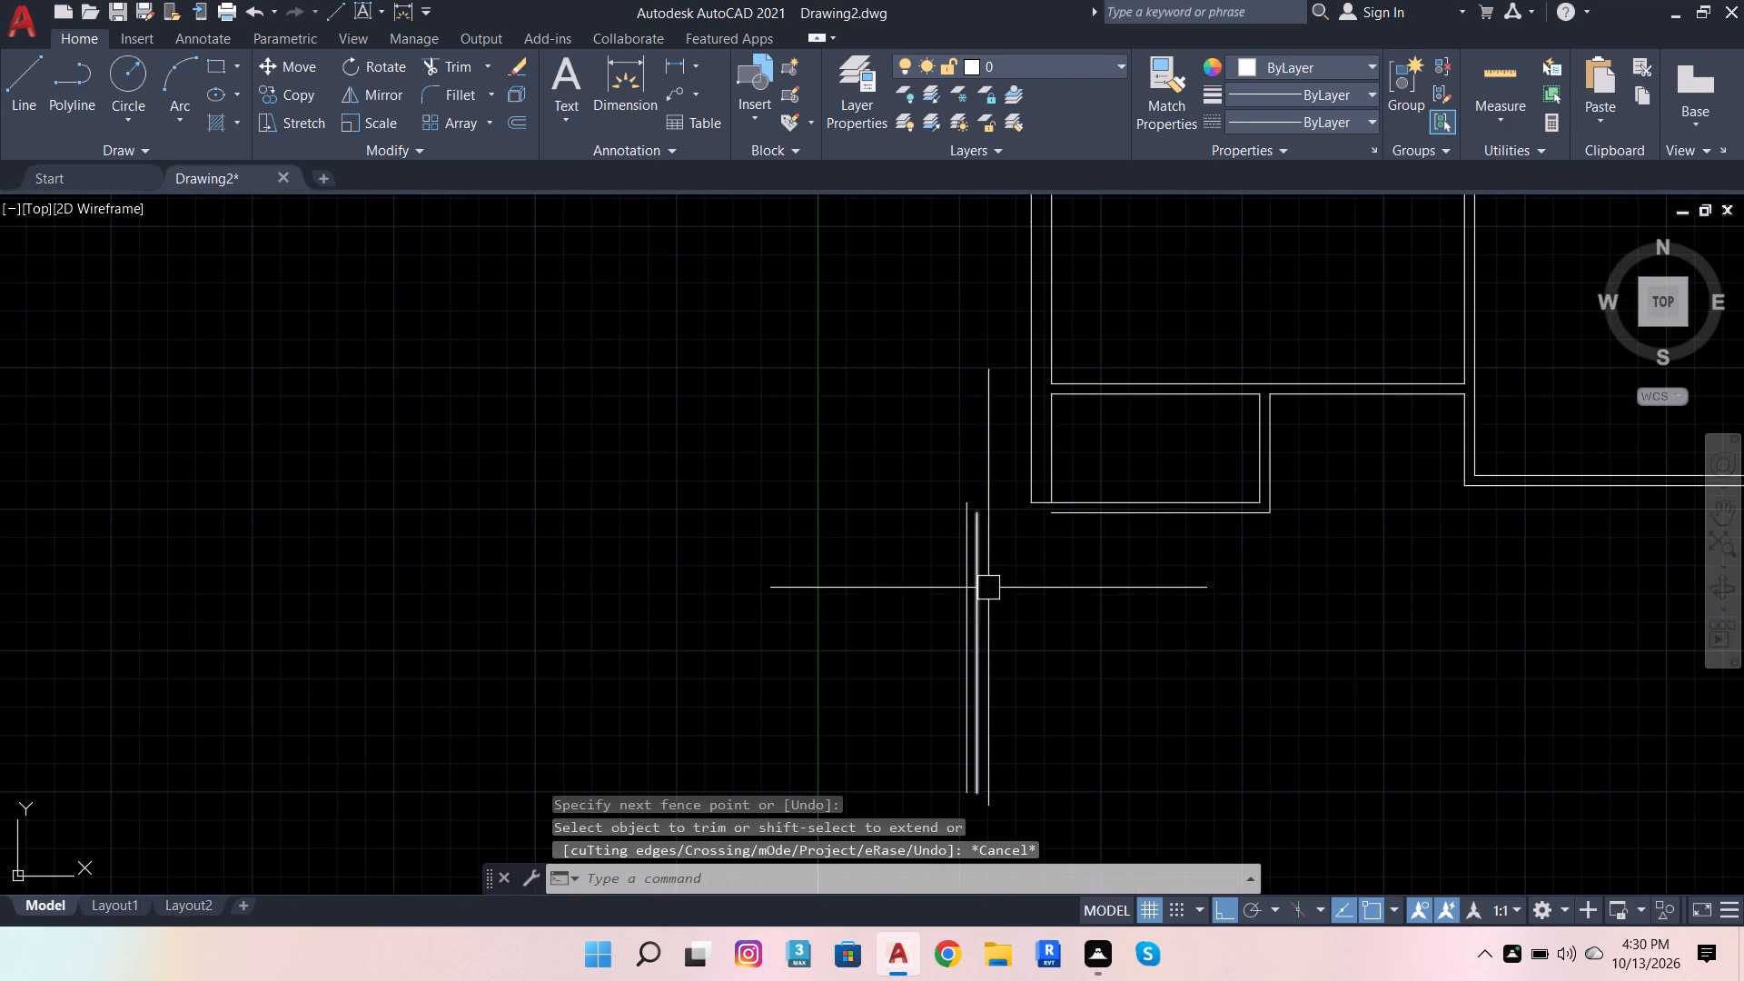
Offset the inner line of the wash area's outer wall 4' toward the dining side.
click(988, 588)
key(o)
key(Return)
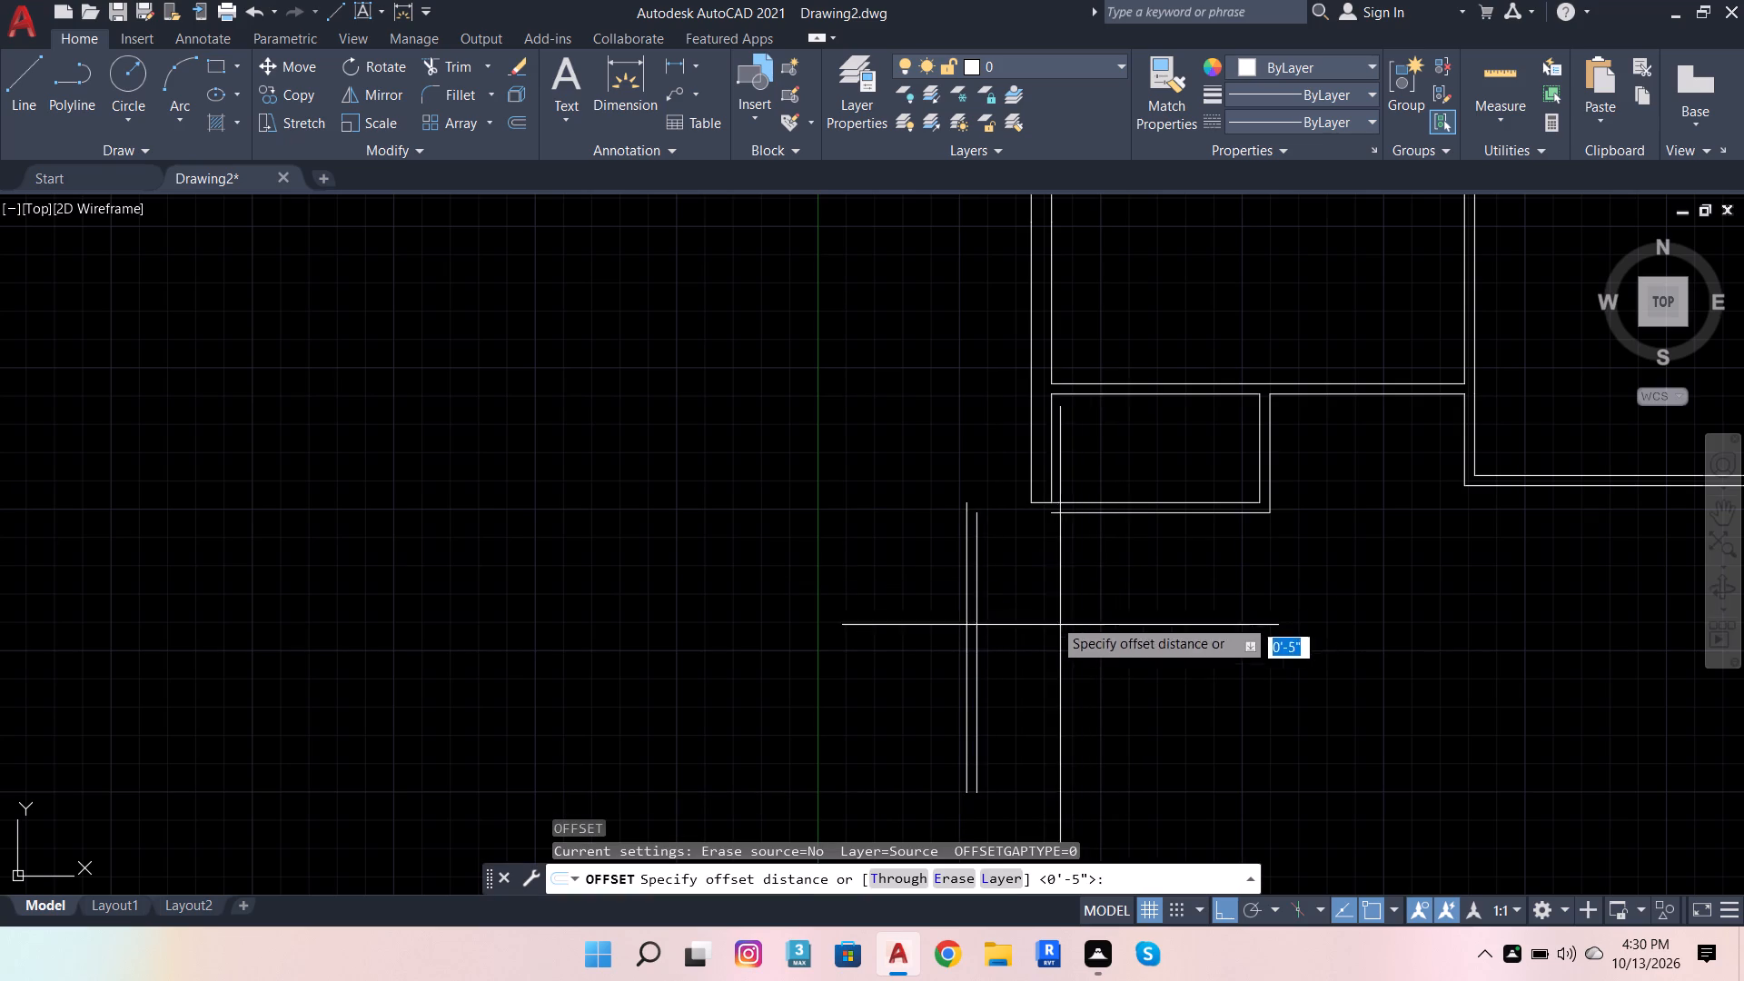
click(984, 516)
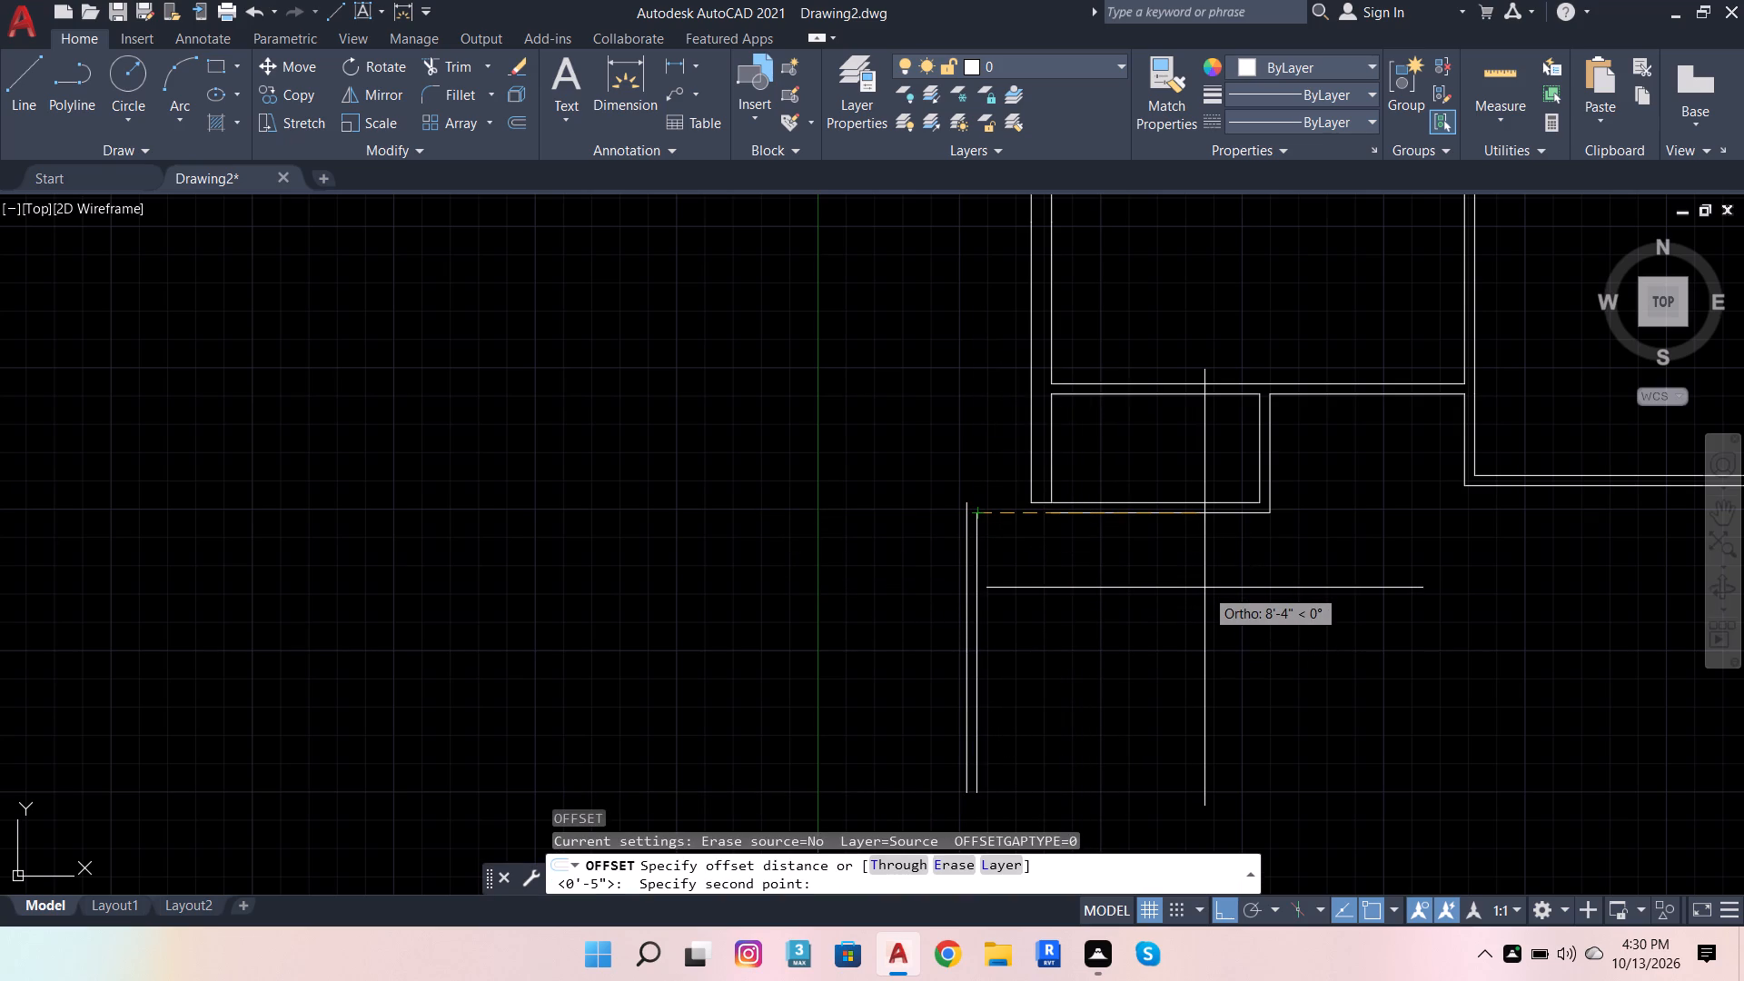
text(4')
key(Return)
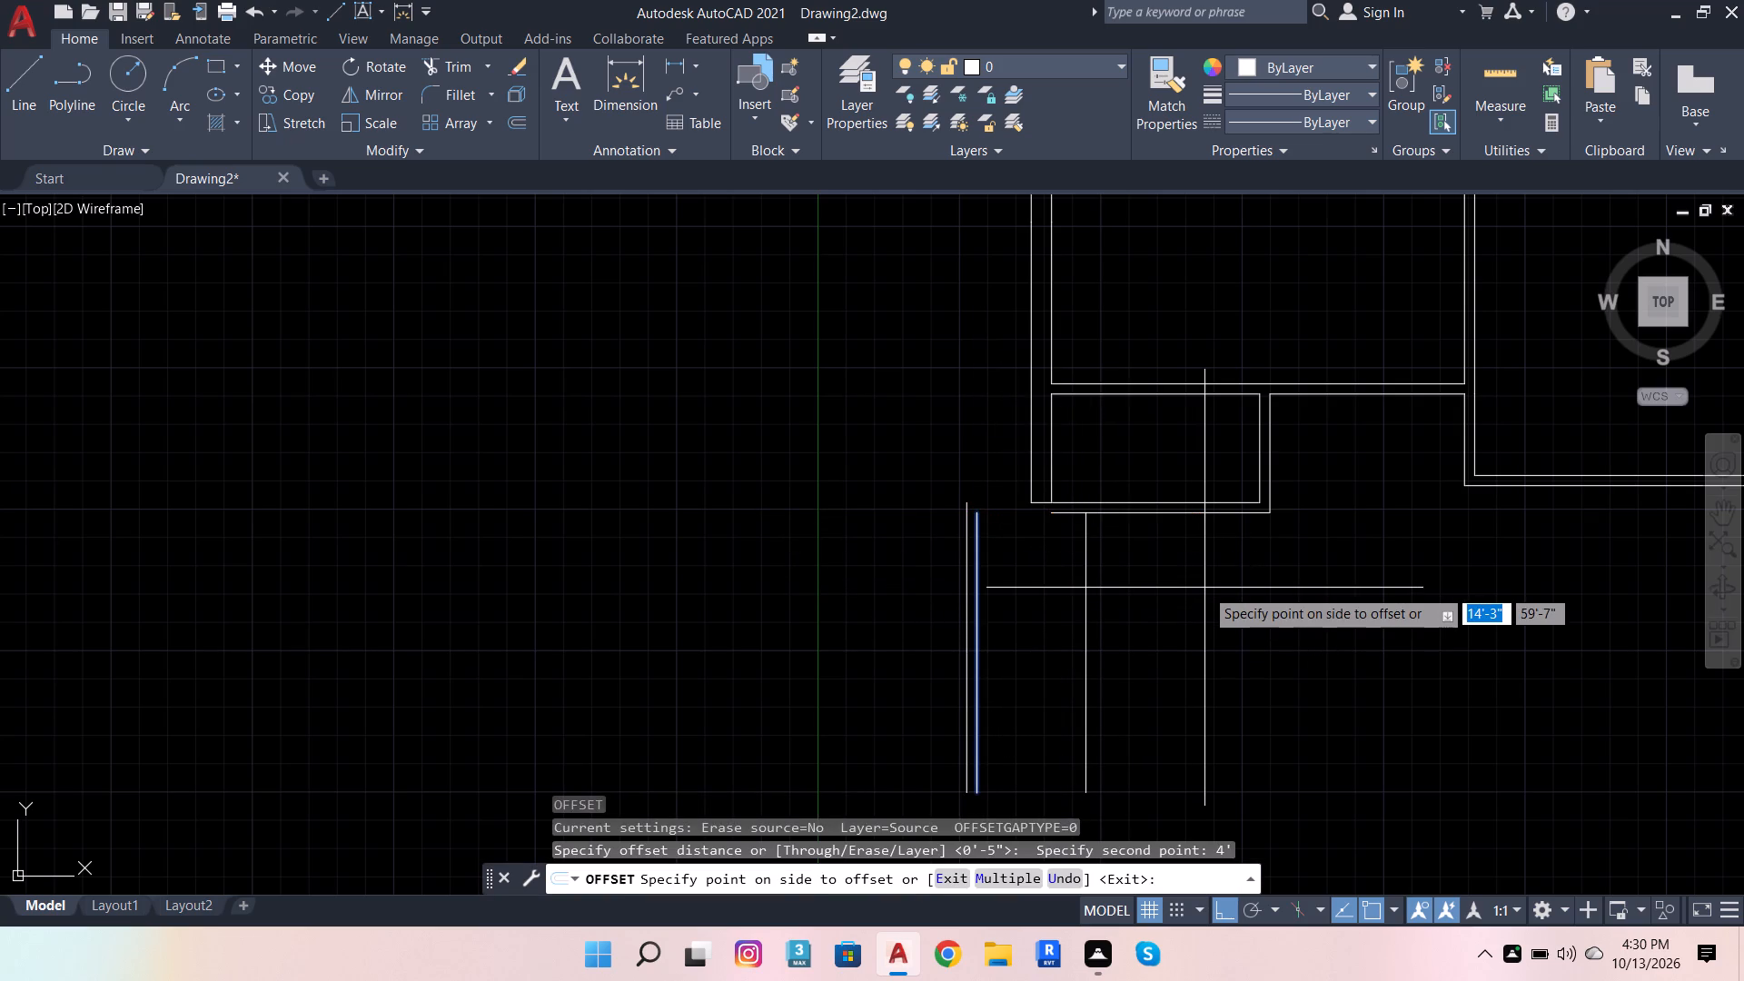
click(1204, 588)
Offset the new wash partition line 4.5" toward the dining side to give the wall thickness.
scroll(651, 252, down, 2)
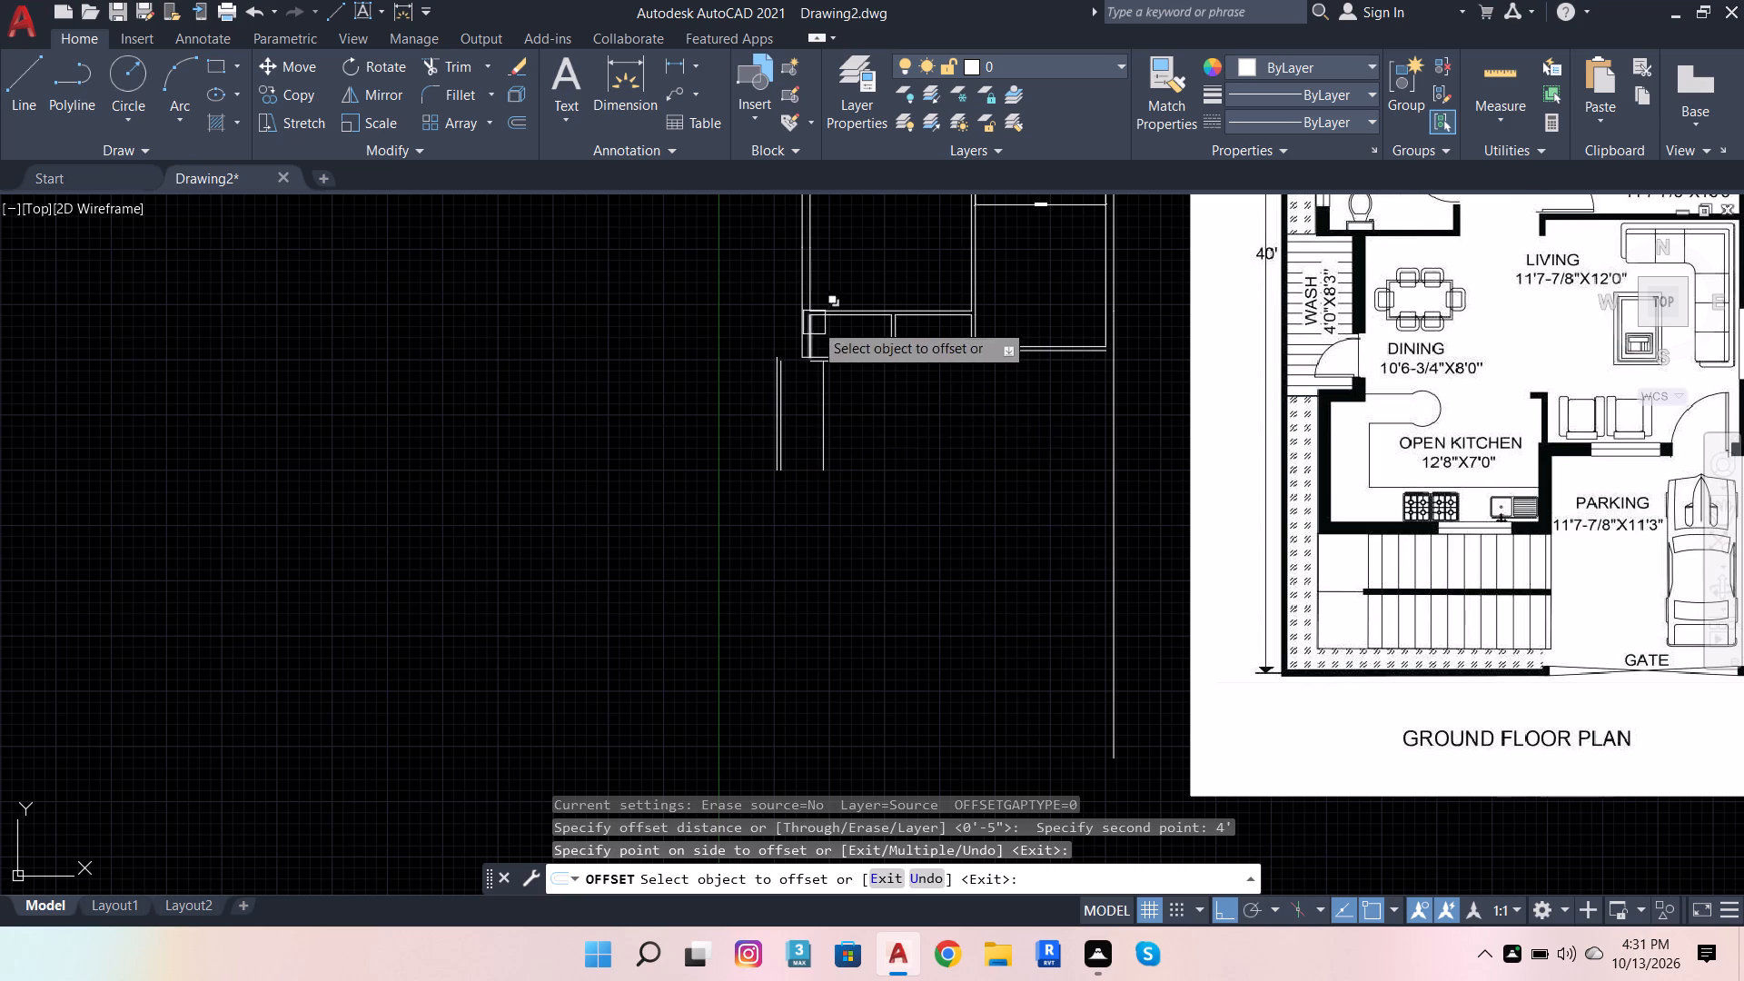
scroll(819, 352, up, 1)
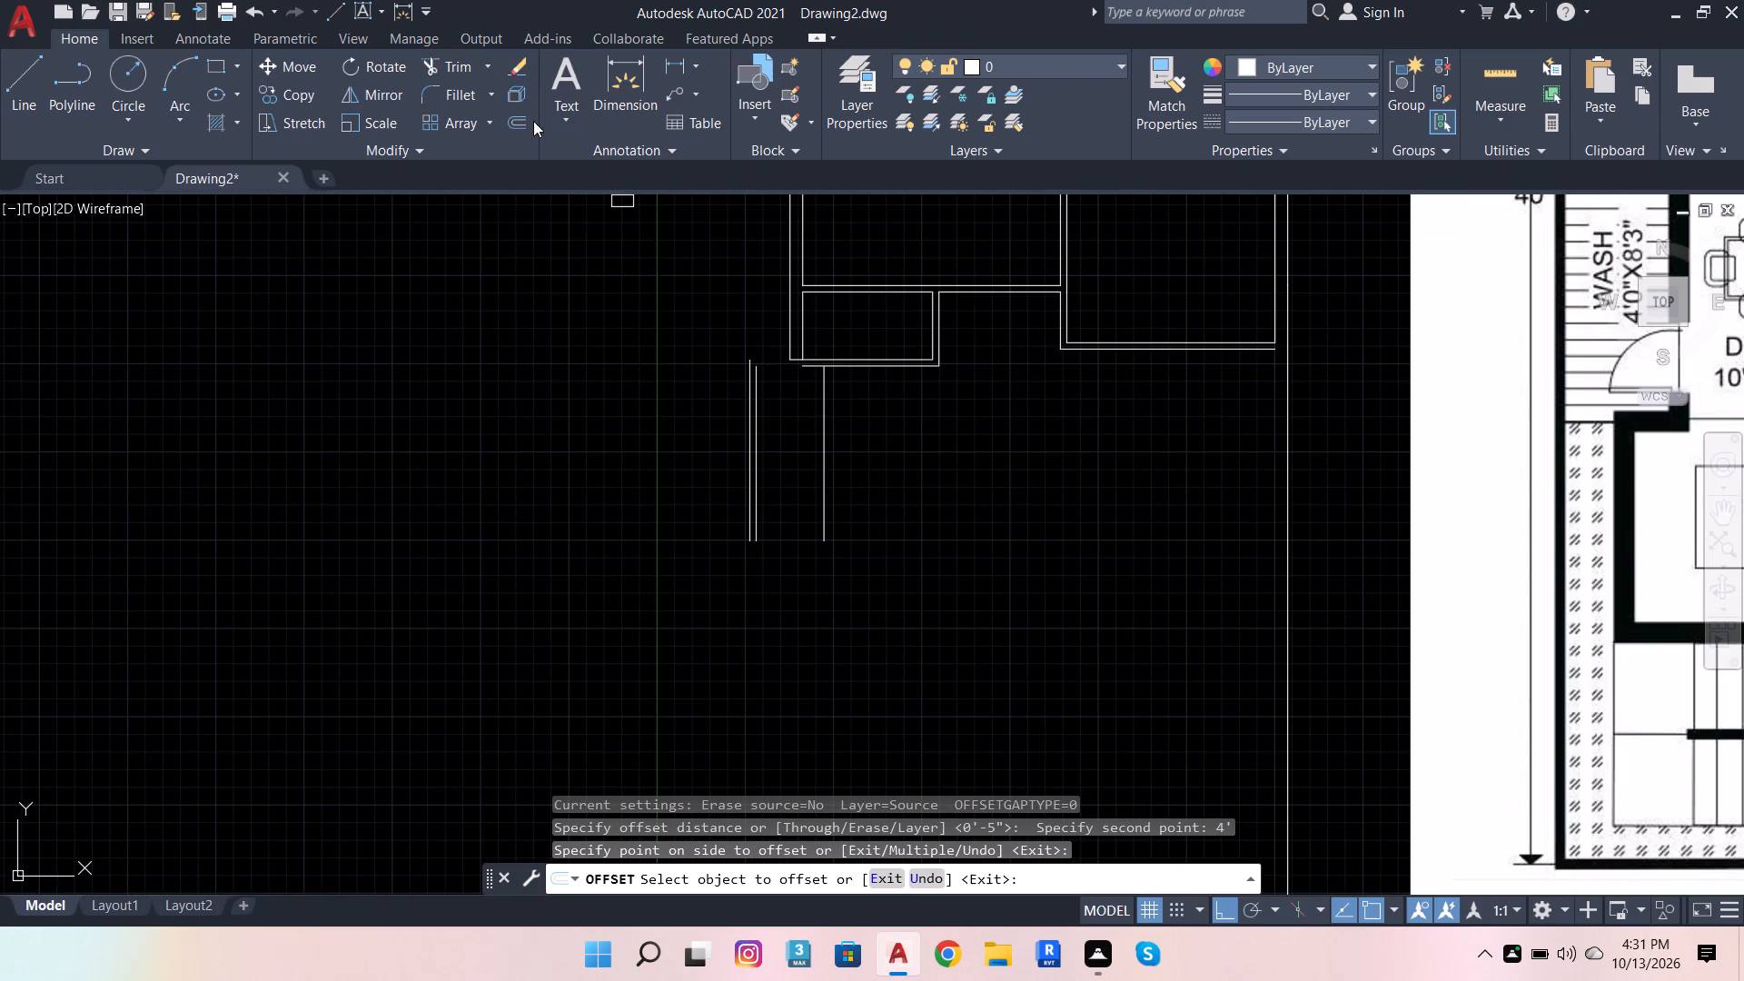
click(524, 123)
scroll(837, 362, up, 4)
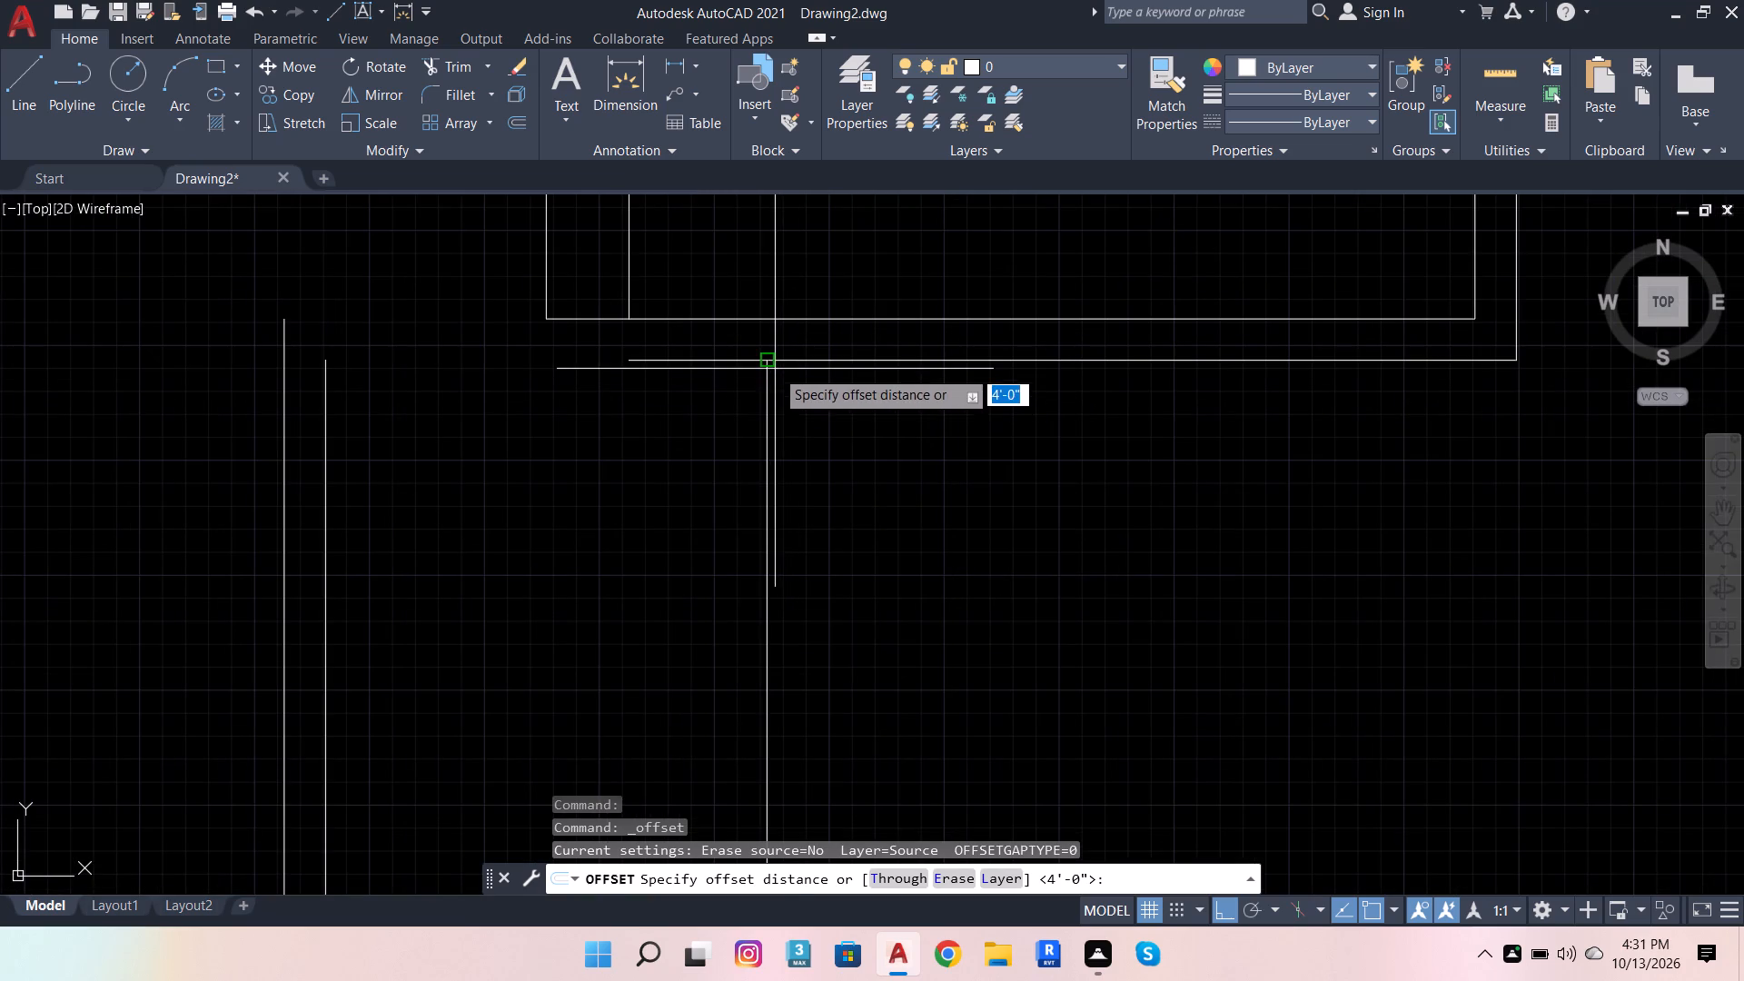
click(775, 368)
text(4.5)
key(Return)
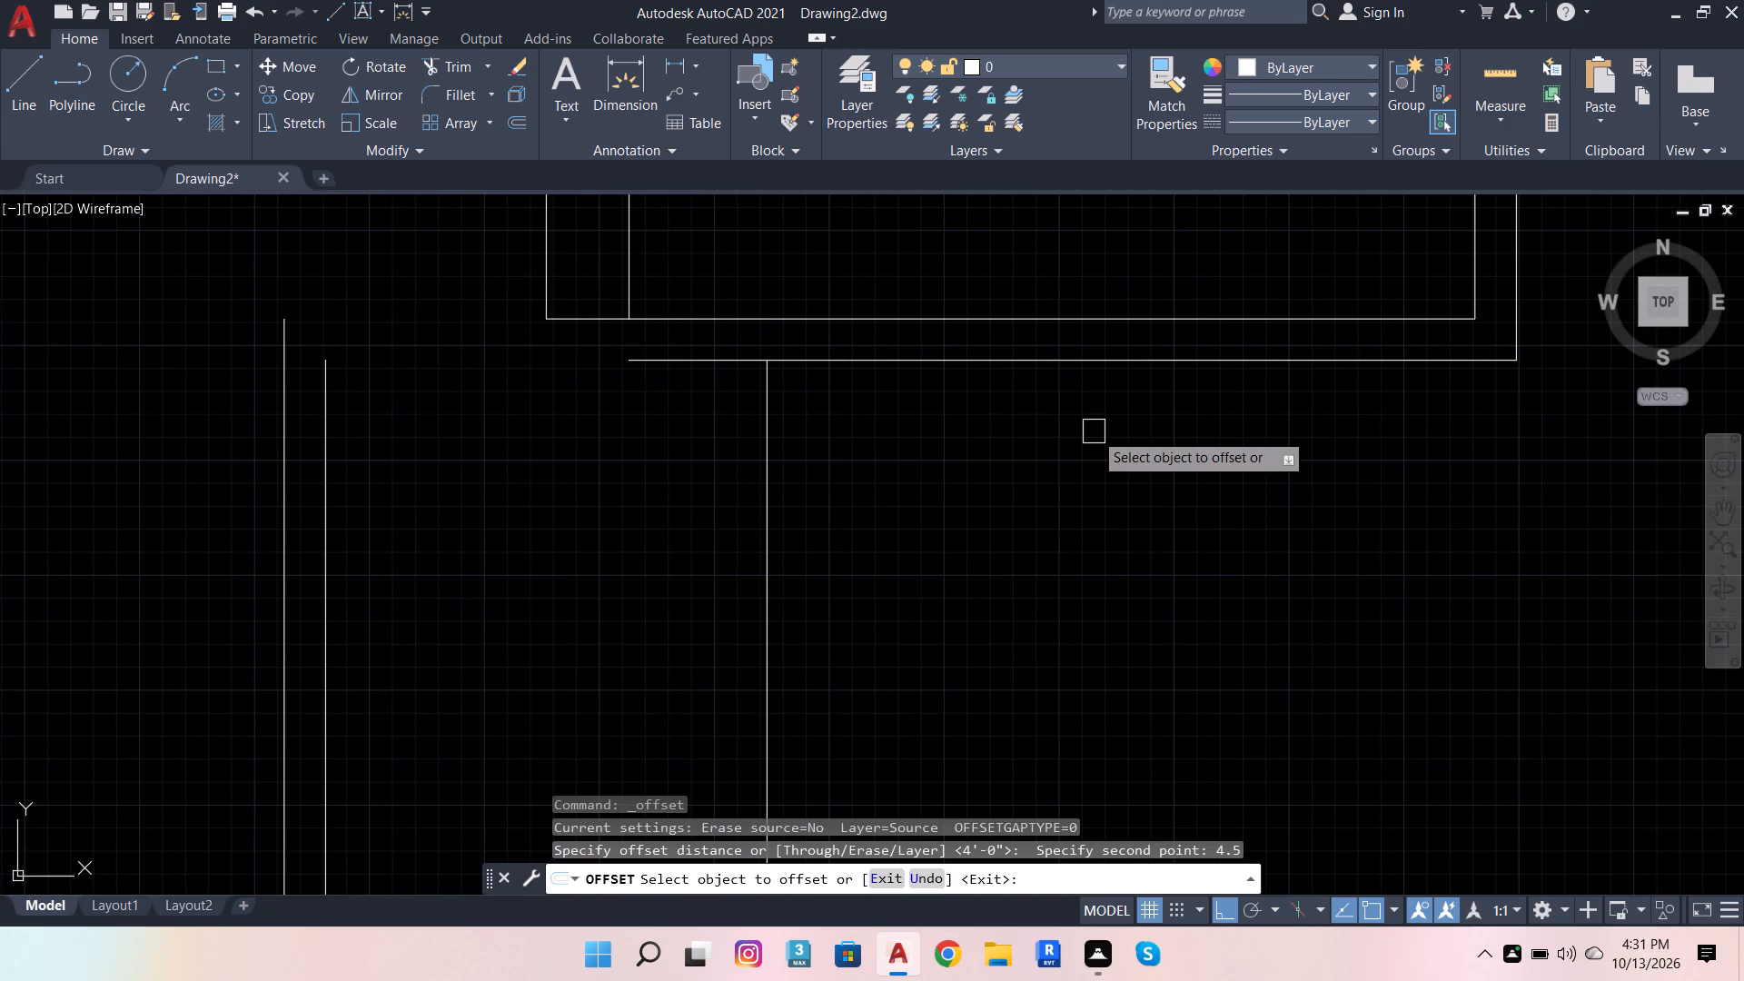
click(759, 500)
click(946, 482)
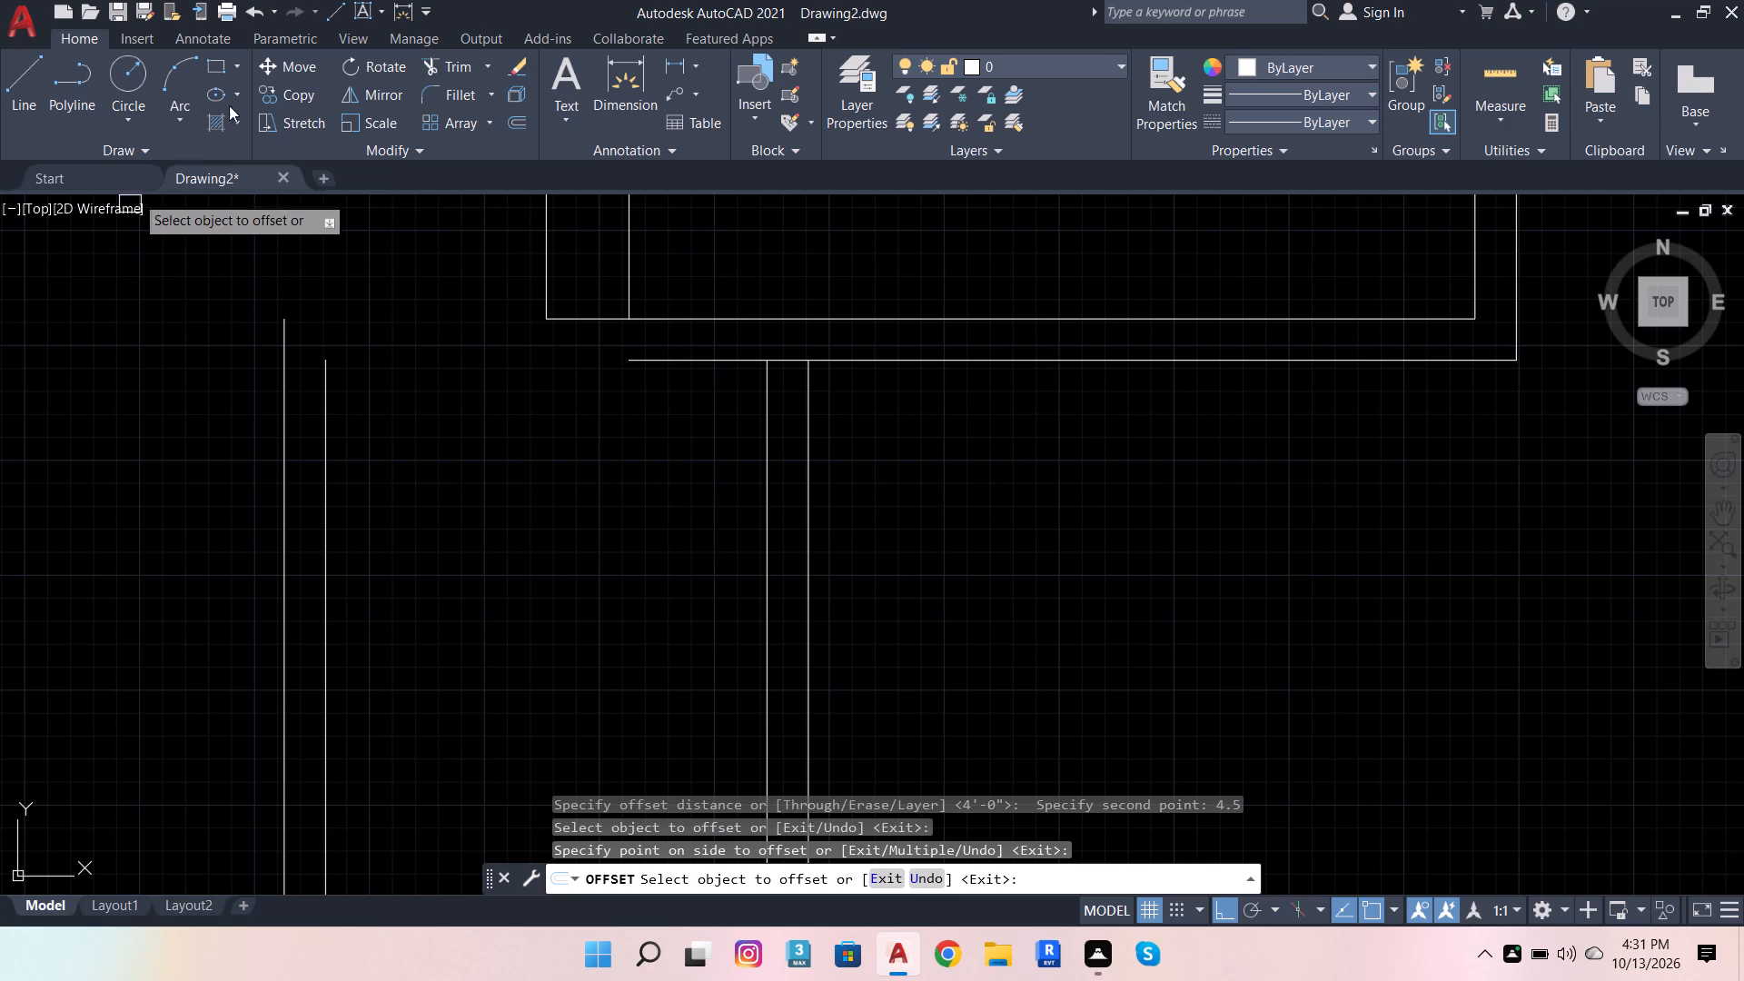
Extend the toilet's two lower wall lines to the wash area's outer wall, trimming them across the partition and outer wall thicknesses.
click(460, 57)
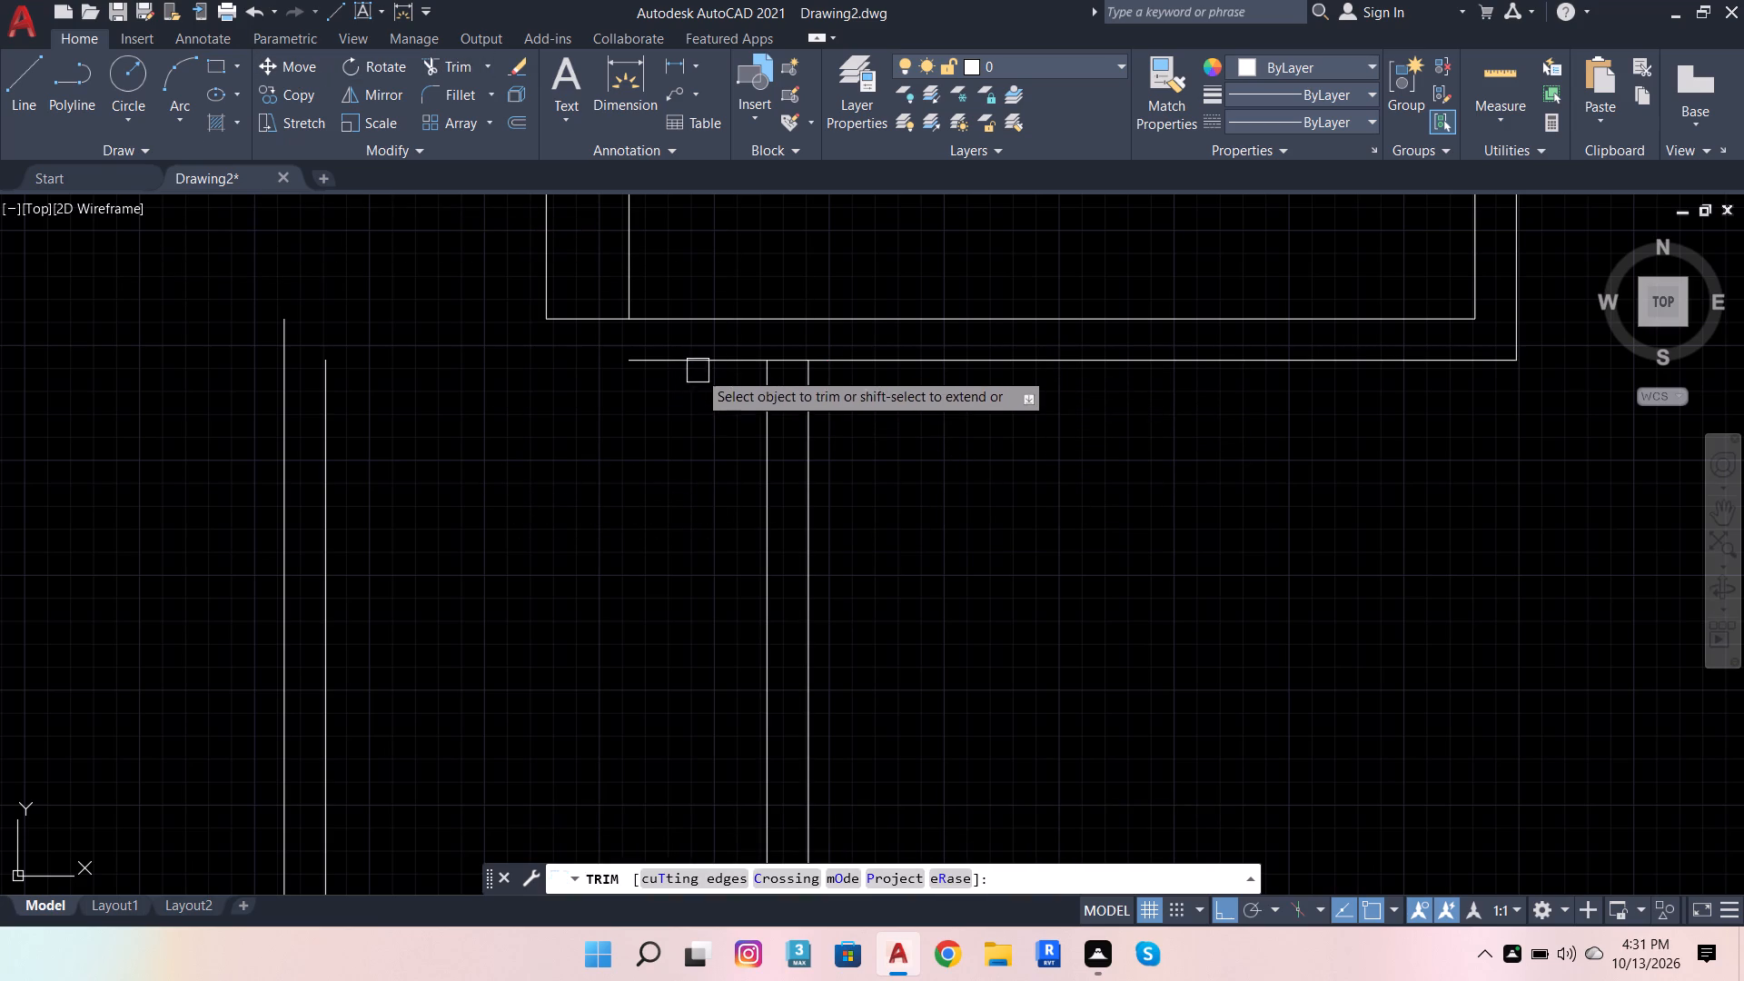
shift+click(707, 362)
scroll(755, 348, up, 2)
click(797, 362)
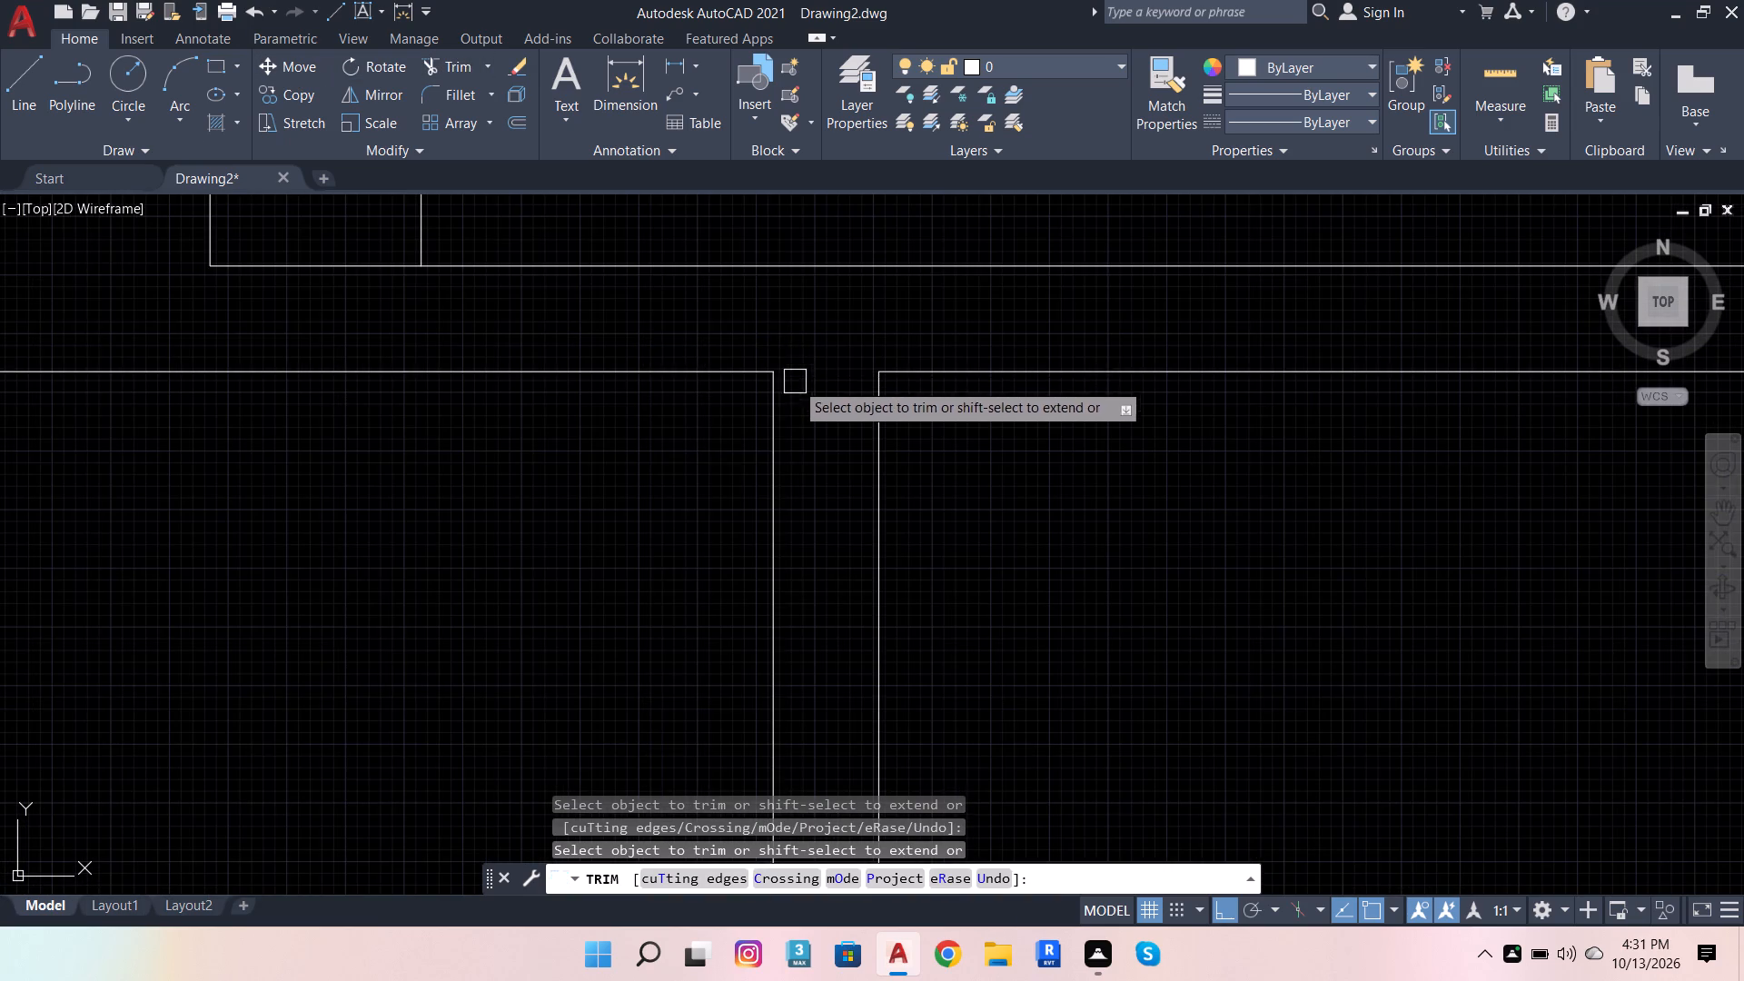
scroll(692, 605, down, 2)
shift+click(528, 471)
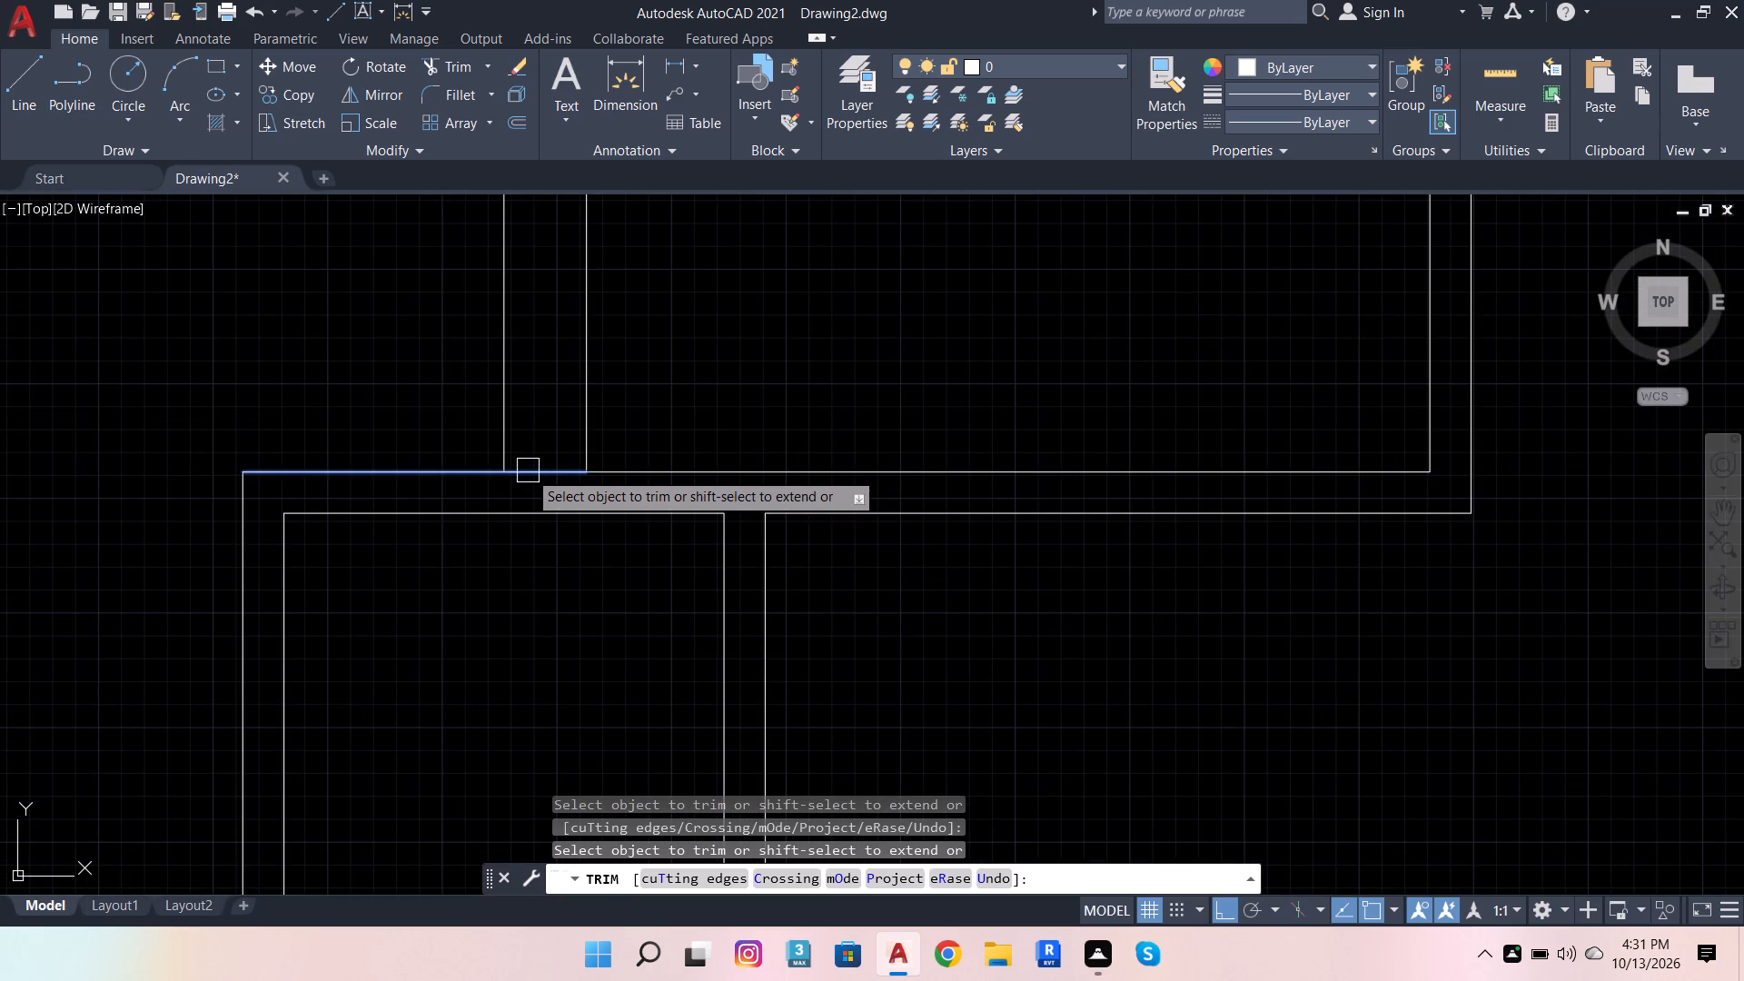
click(554, 471)
scroll(857, 414, down, 3)
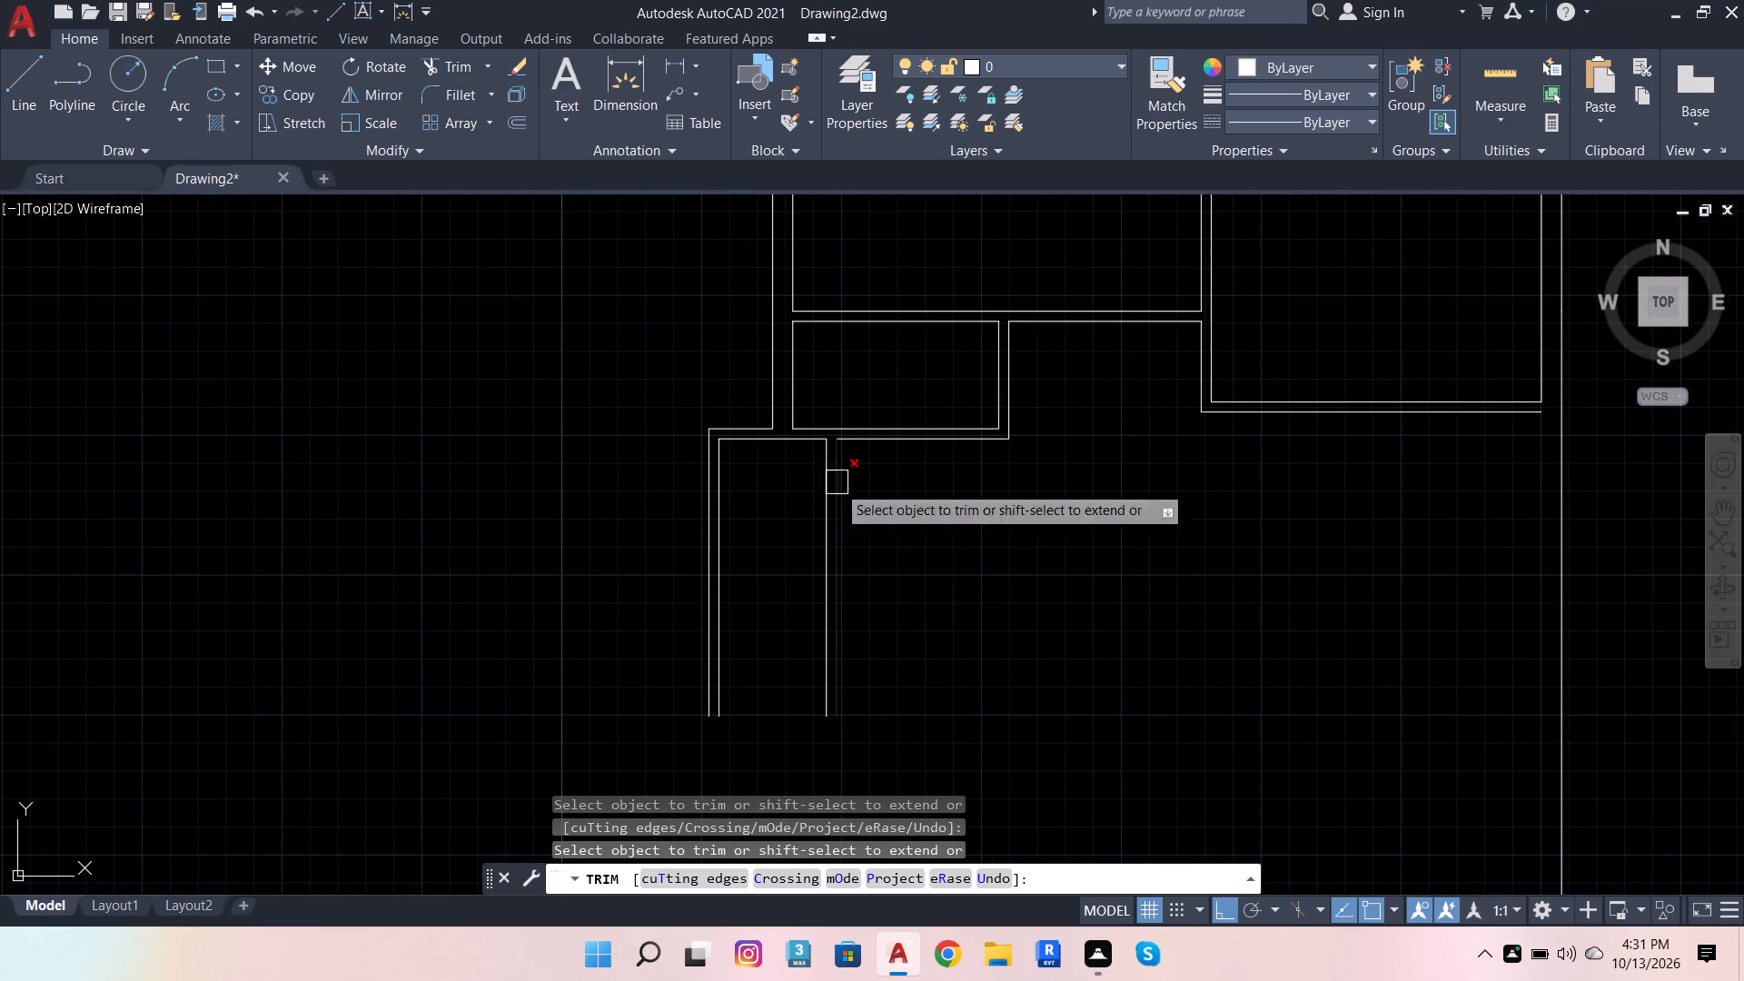
Extend the outer face line of the toilet's outer wall down to the lower line of the toilet's bottom wall.
scroll(451, 570, down, 3)
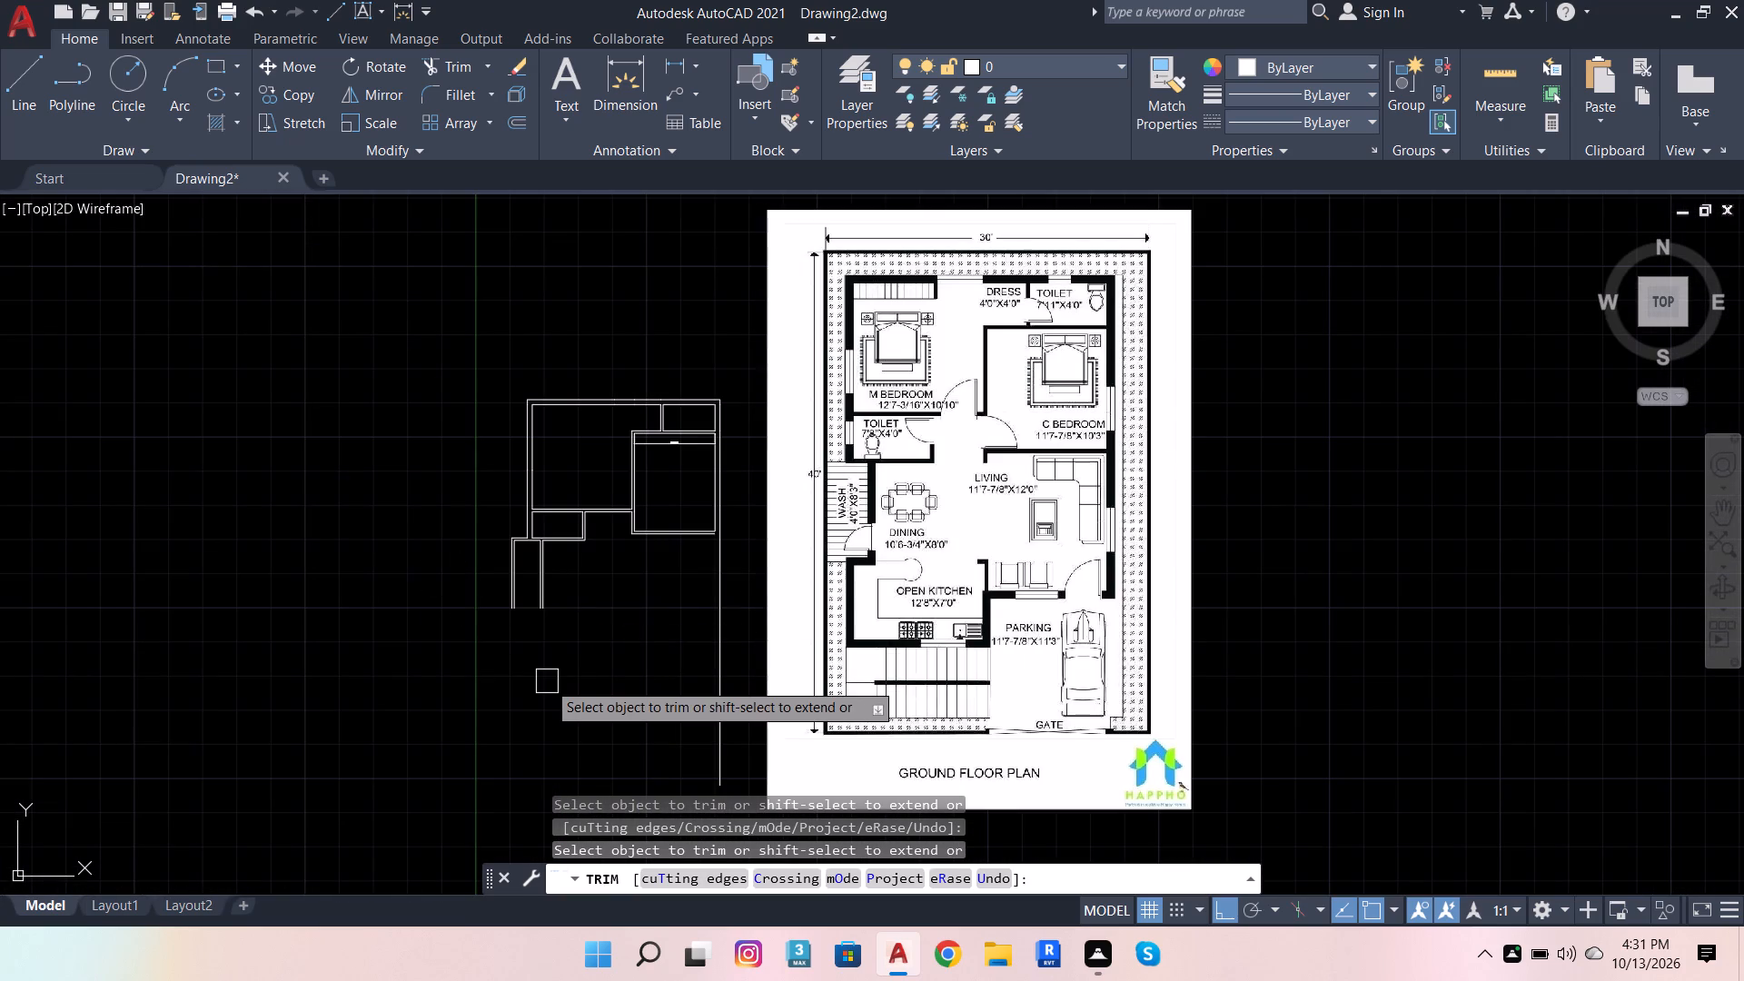
scroll(540, 669, up, 1)
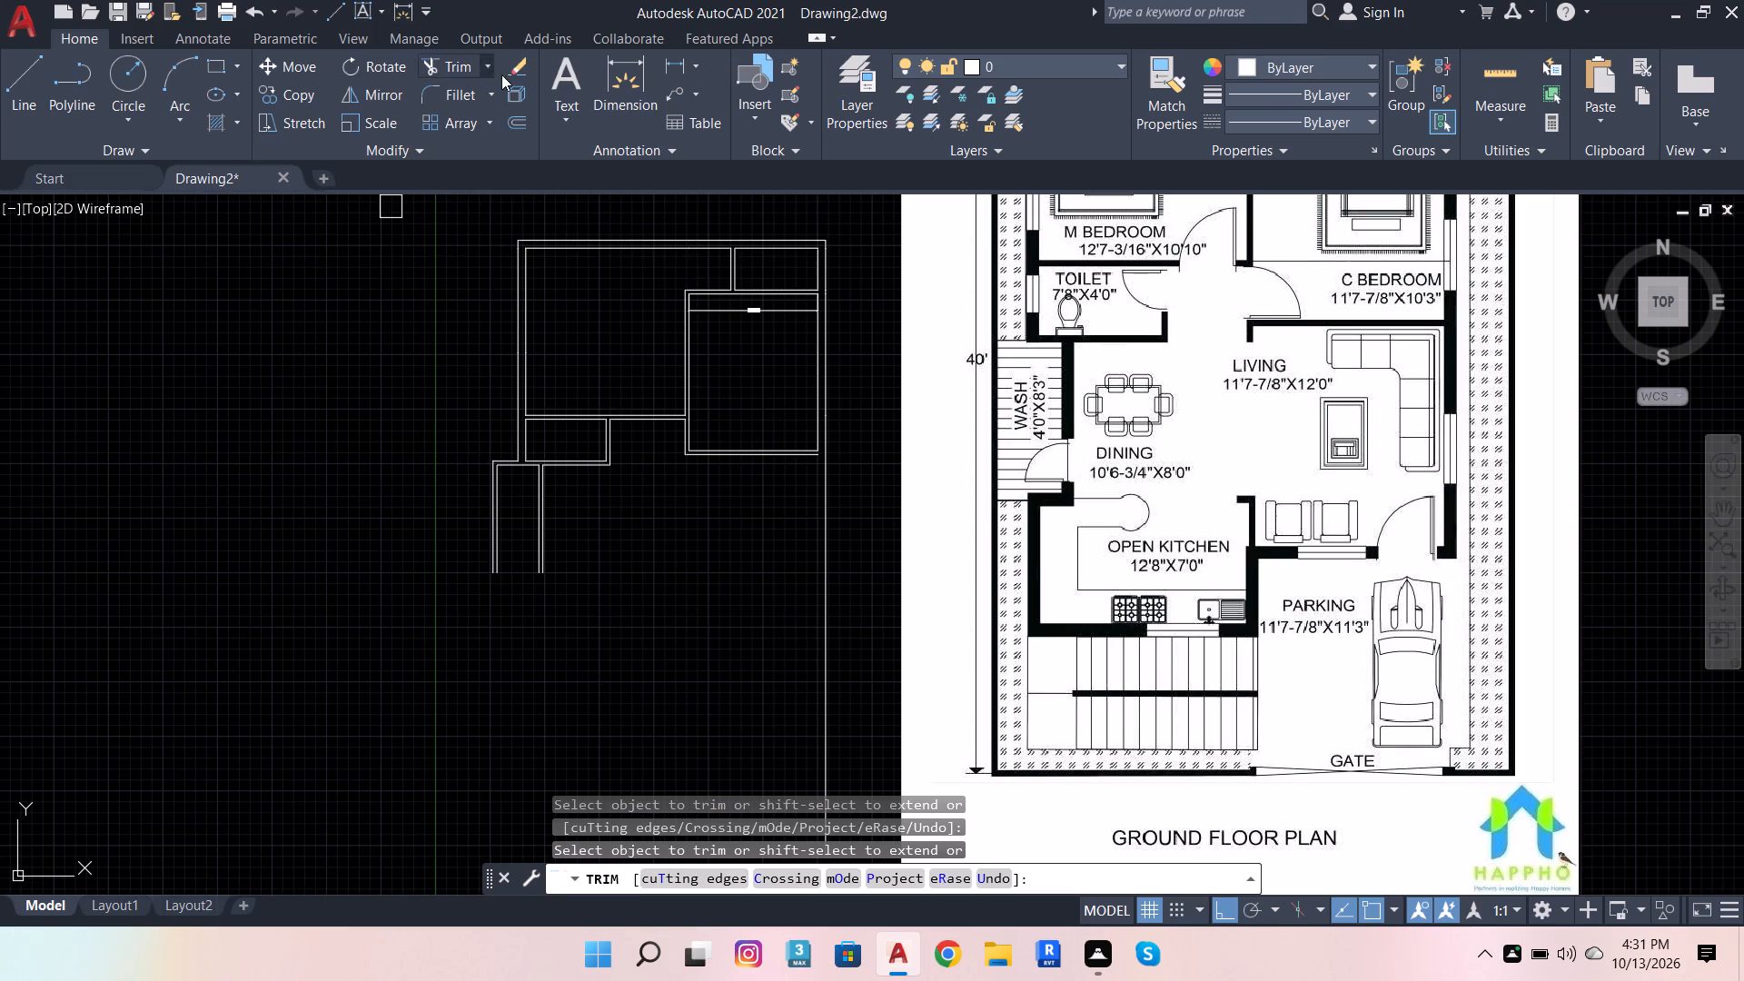
scroll(510, 471, up, 3)
scroll(610, 493, down, 1)
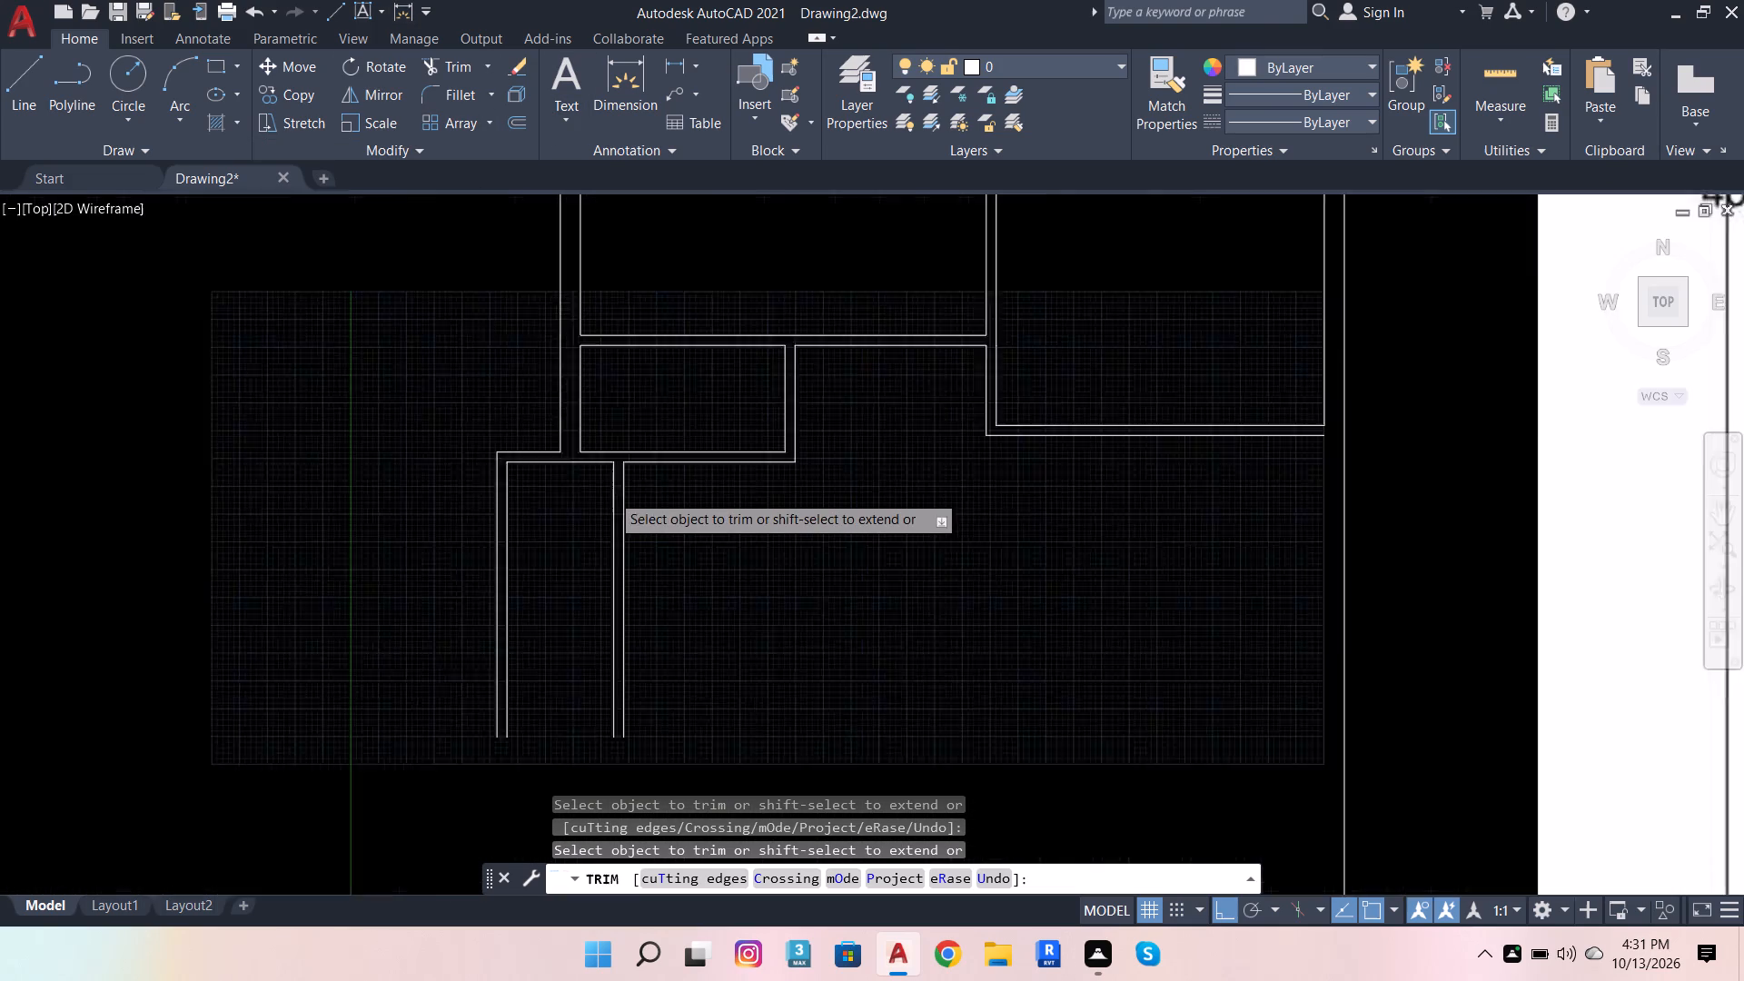
scroll(615, 499, down, 1)
scroll(603, 463, up, 1)
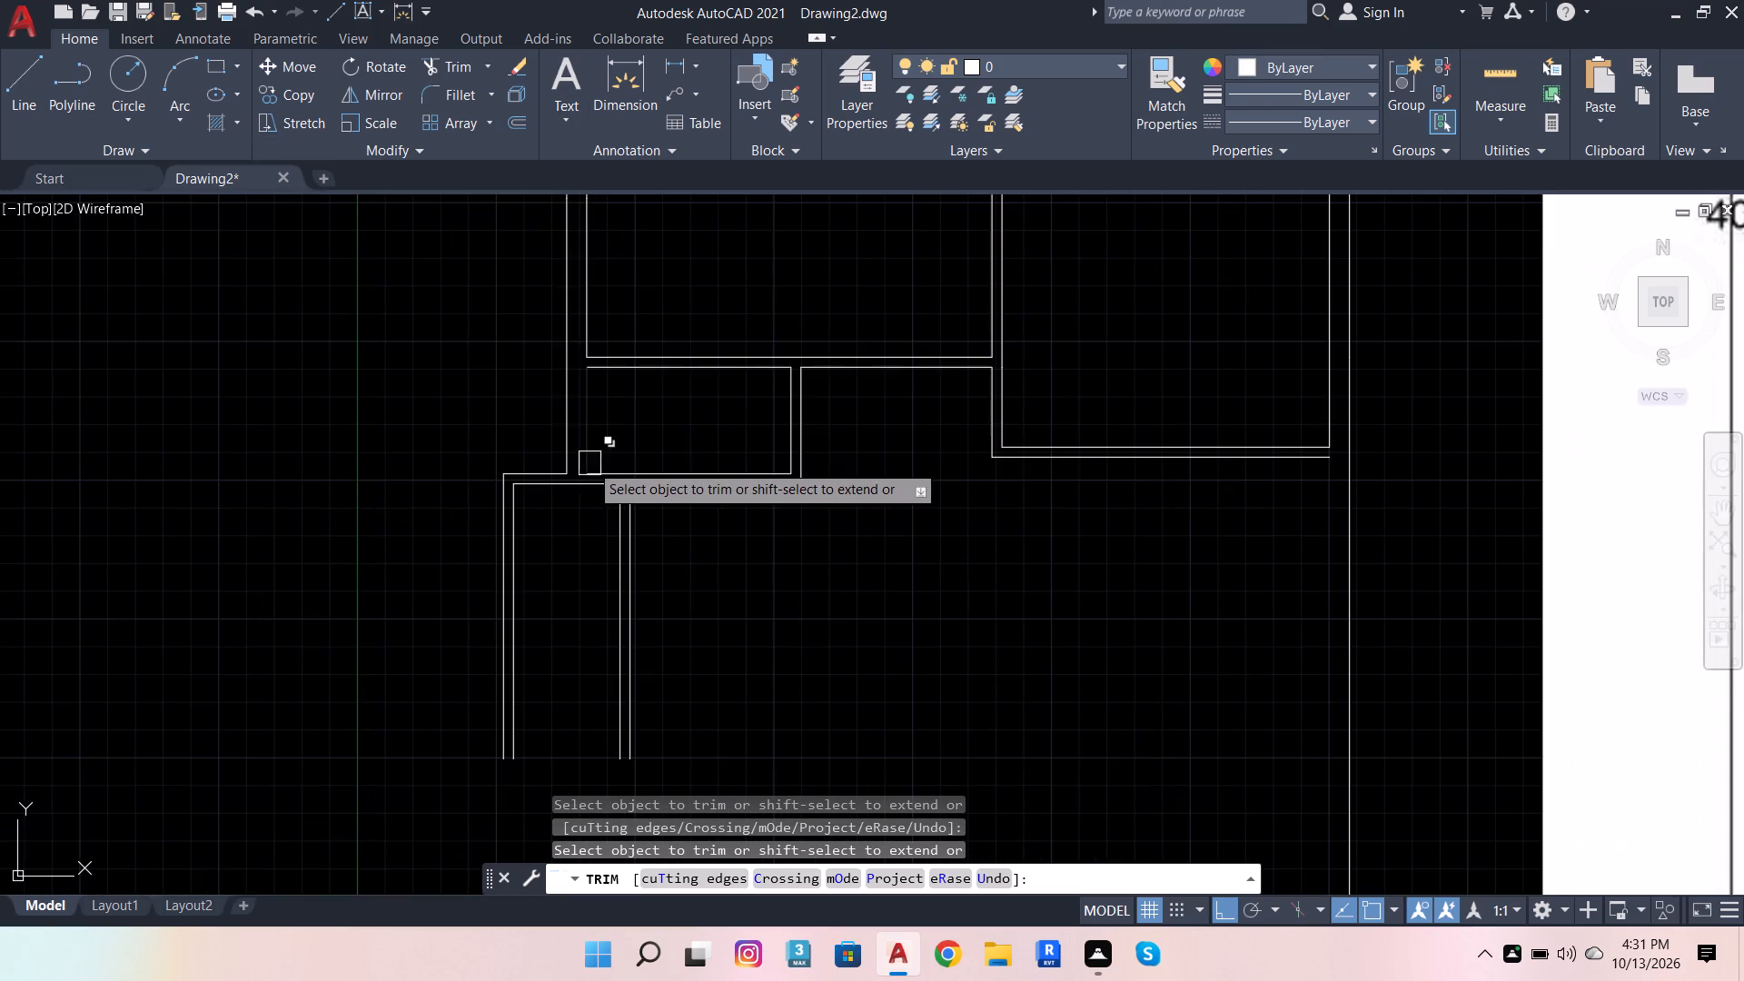
shift+click(557, 441)
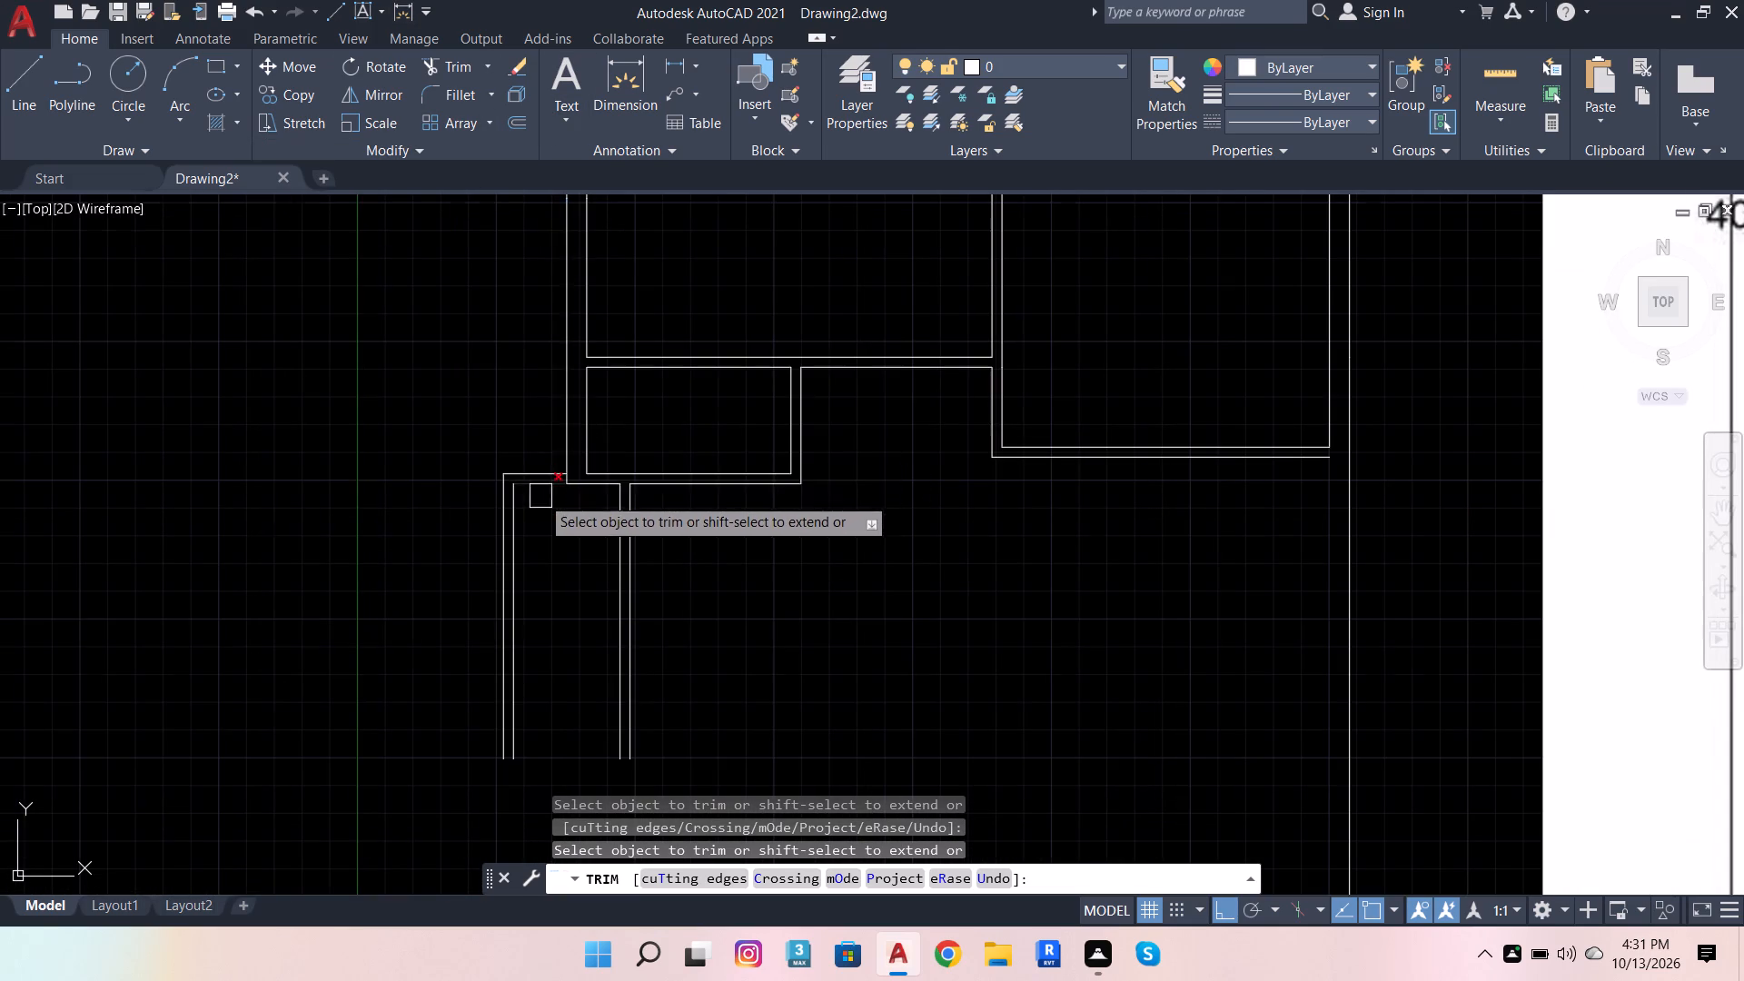
Trim both horizontal wall lines between the wash area's outer wall and the toilet's outer wall.
scroll(540, 496, up, 3)
click(542, 357)
click(573, 543)
scroll(600, 469, down, 3)
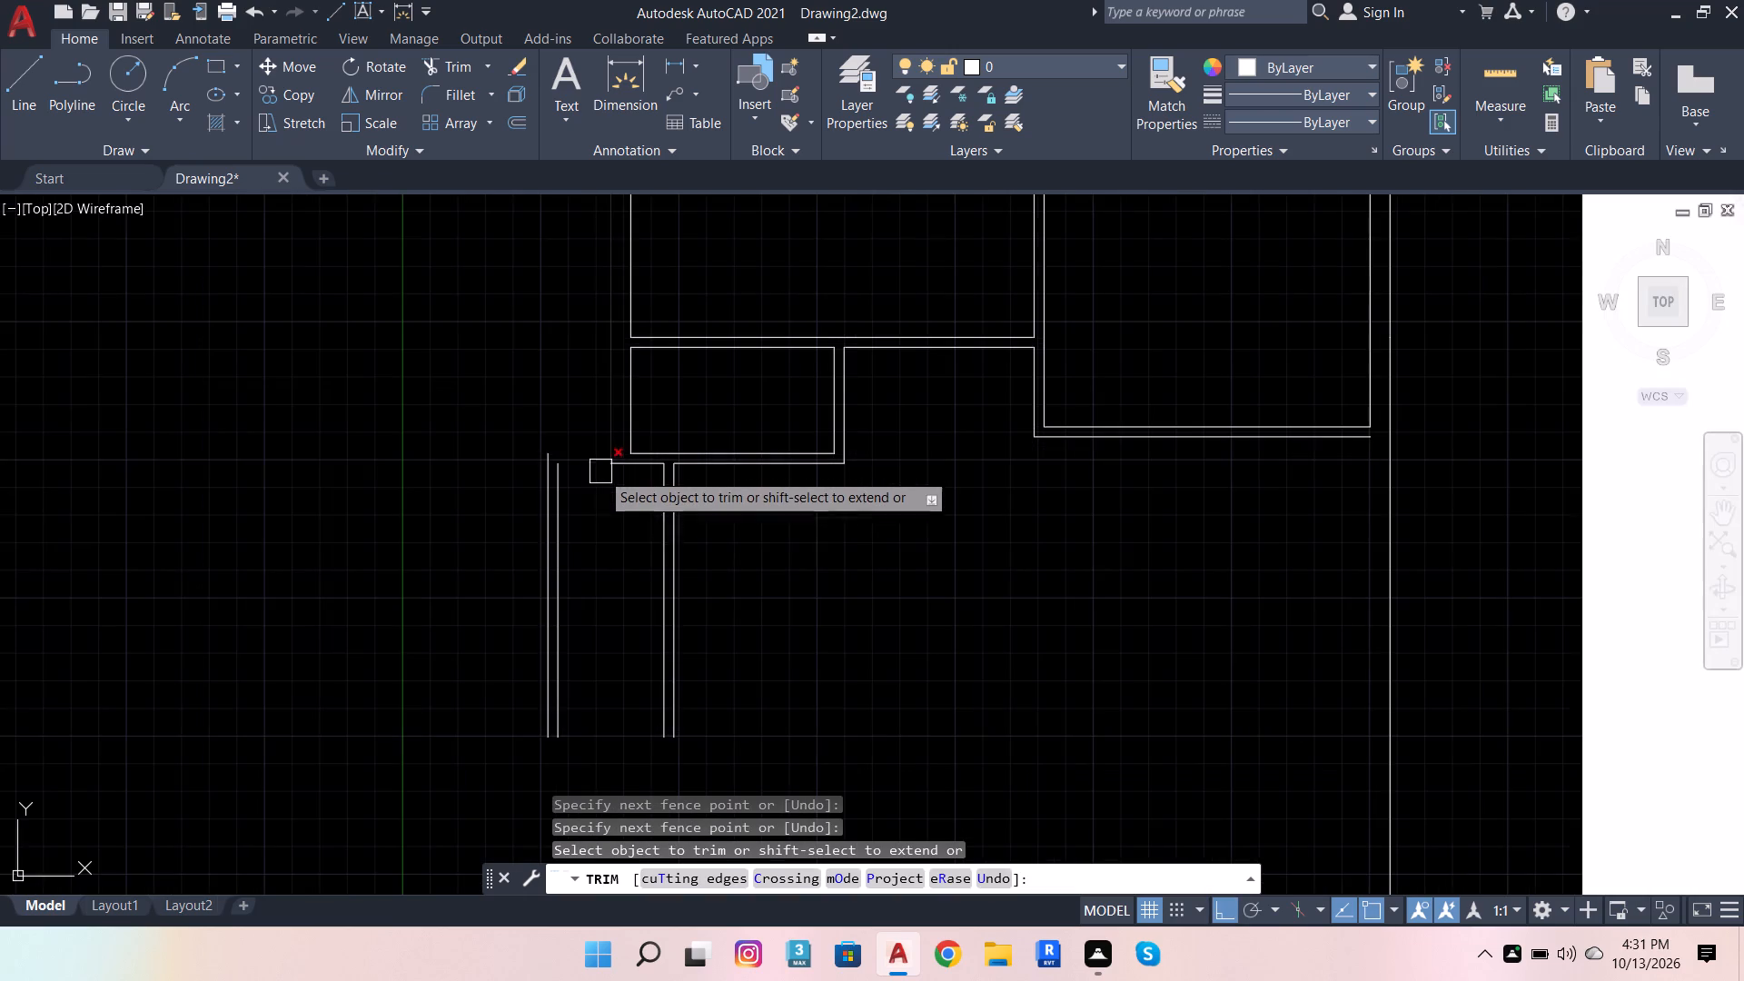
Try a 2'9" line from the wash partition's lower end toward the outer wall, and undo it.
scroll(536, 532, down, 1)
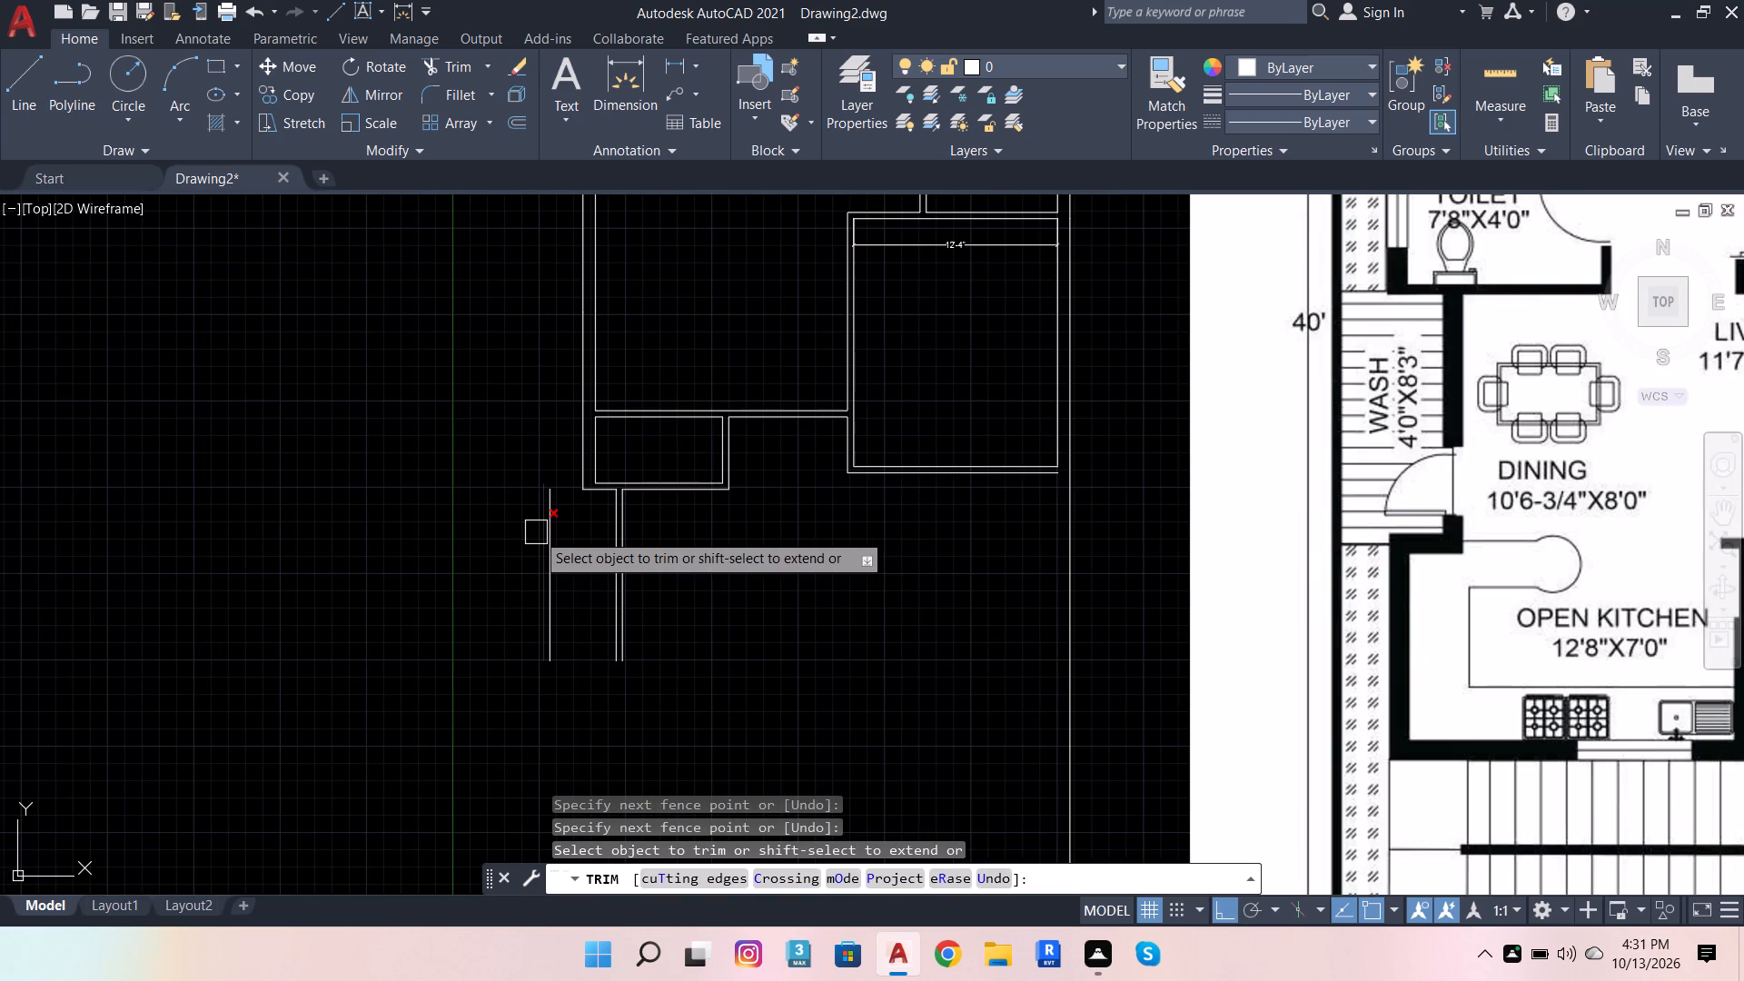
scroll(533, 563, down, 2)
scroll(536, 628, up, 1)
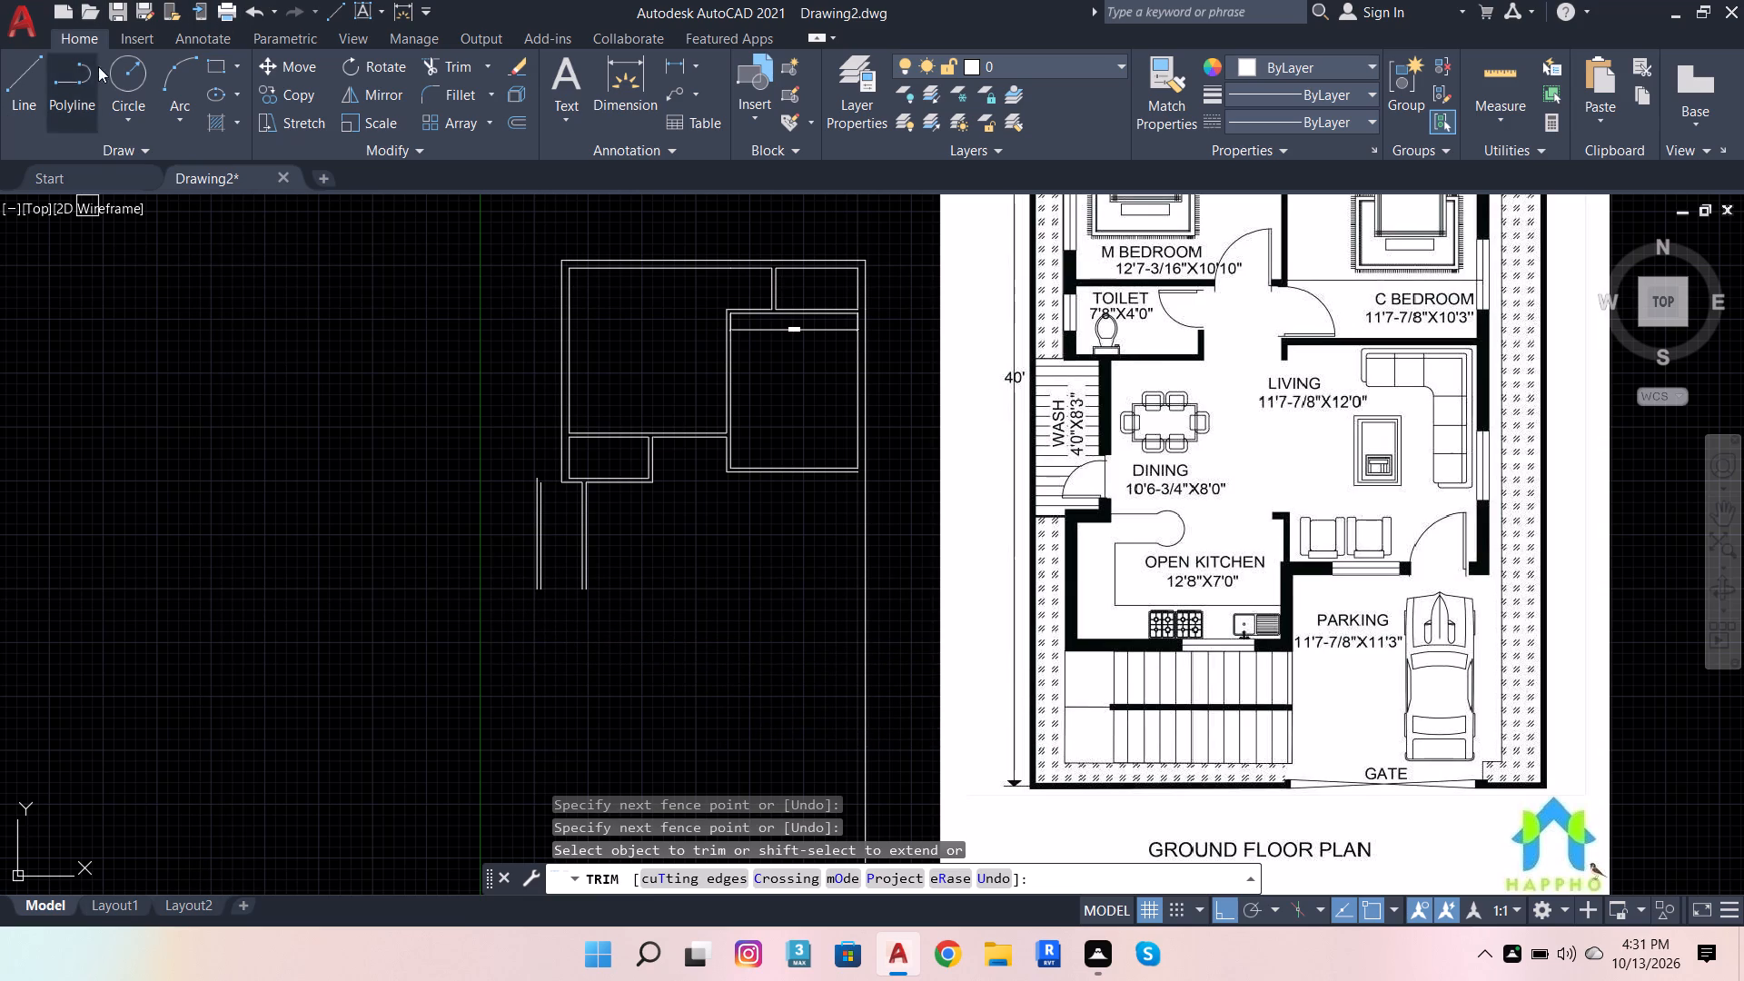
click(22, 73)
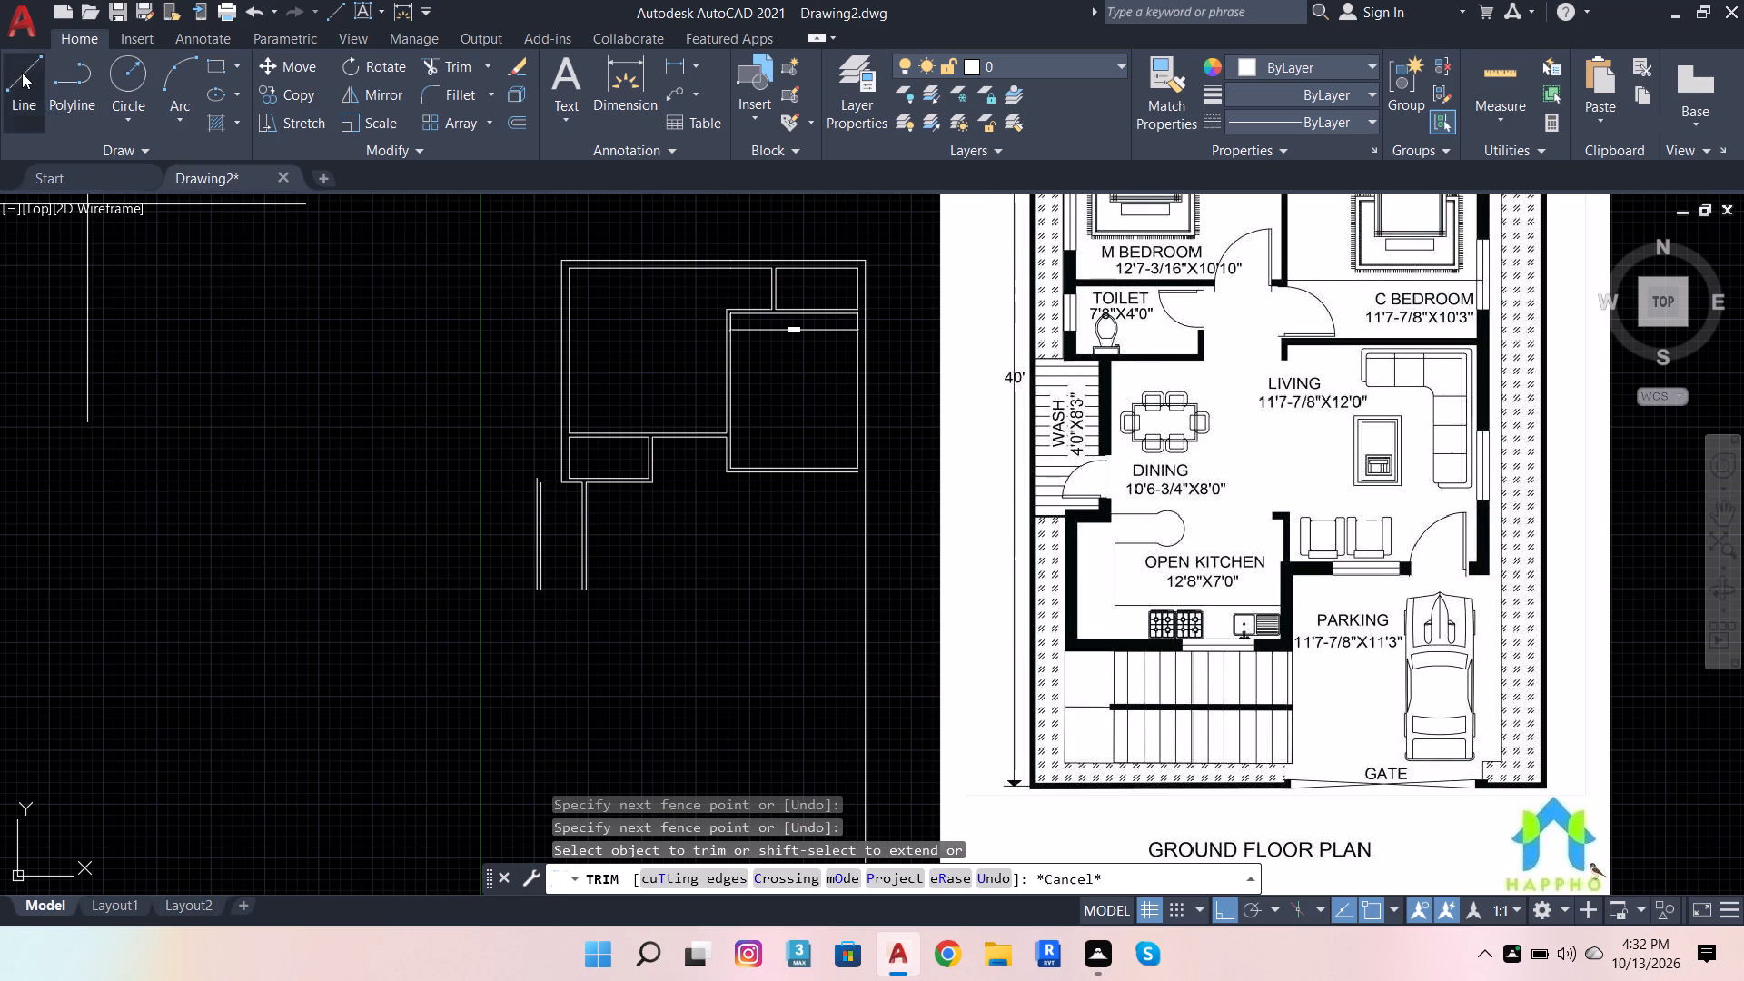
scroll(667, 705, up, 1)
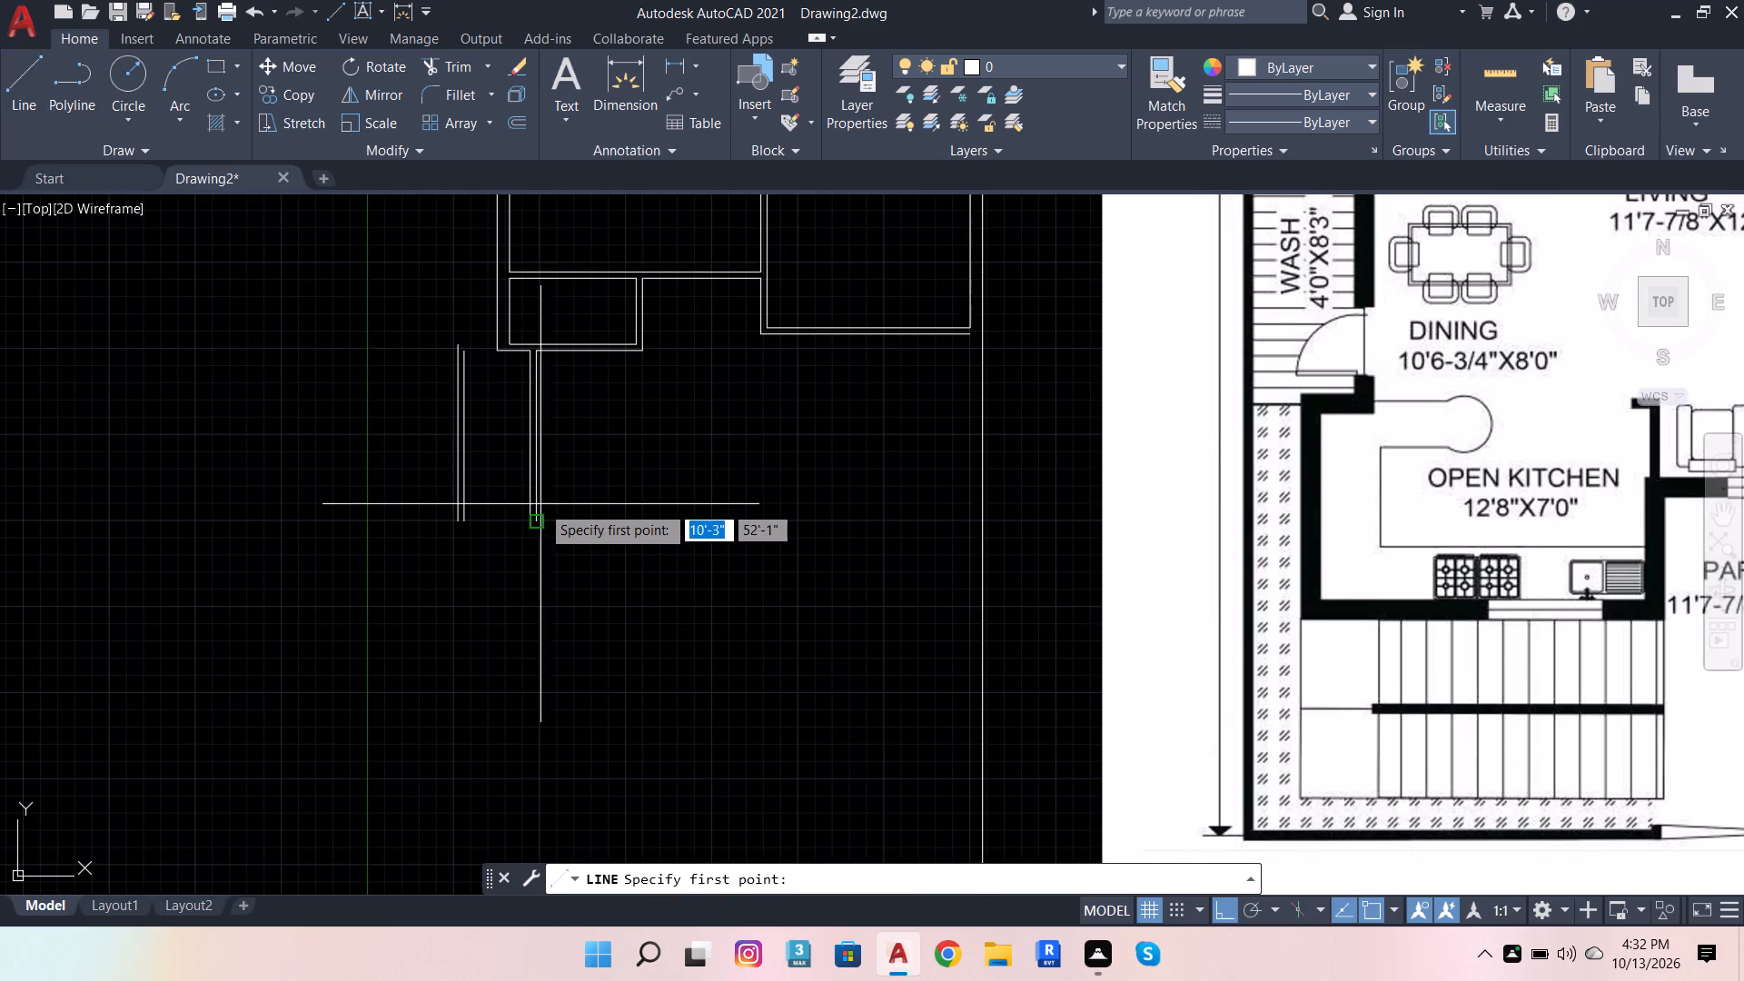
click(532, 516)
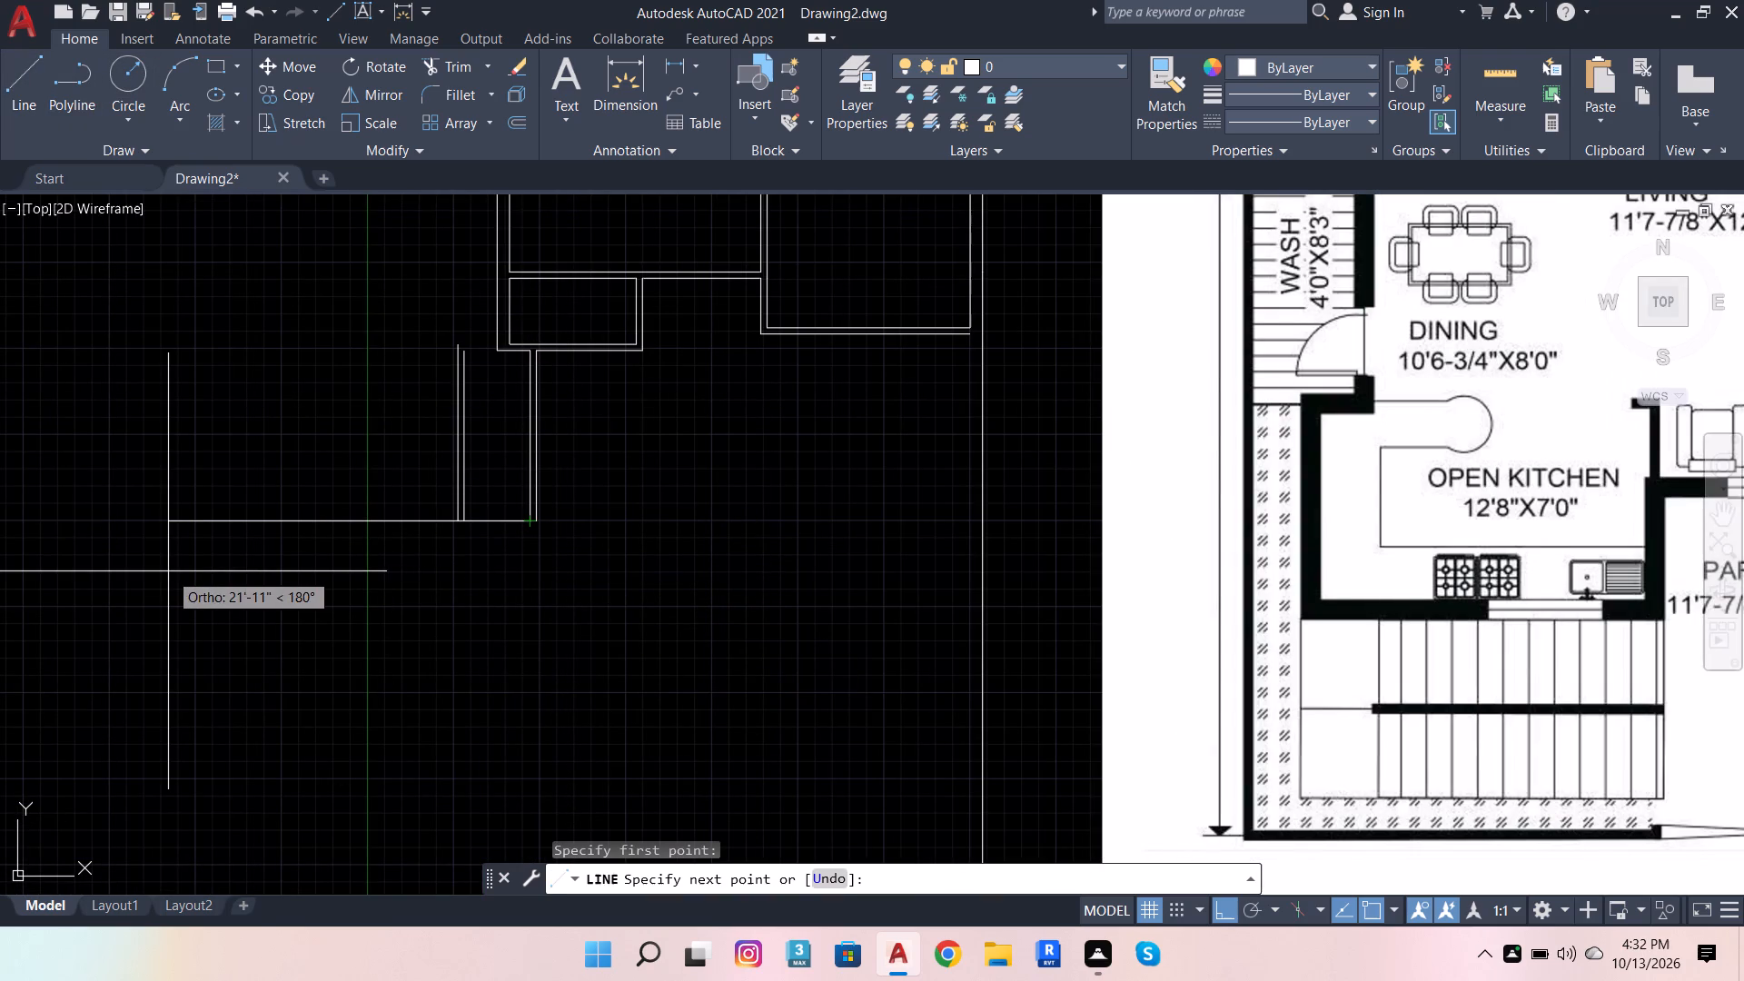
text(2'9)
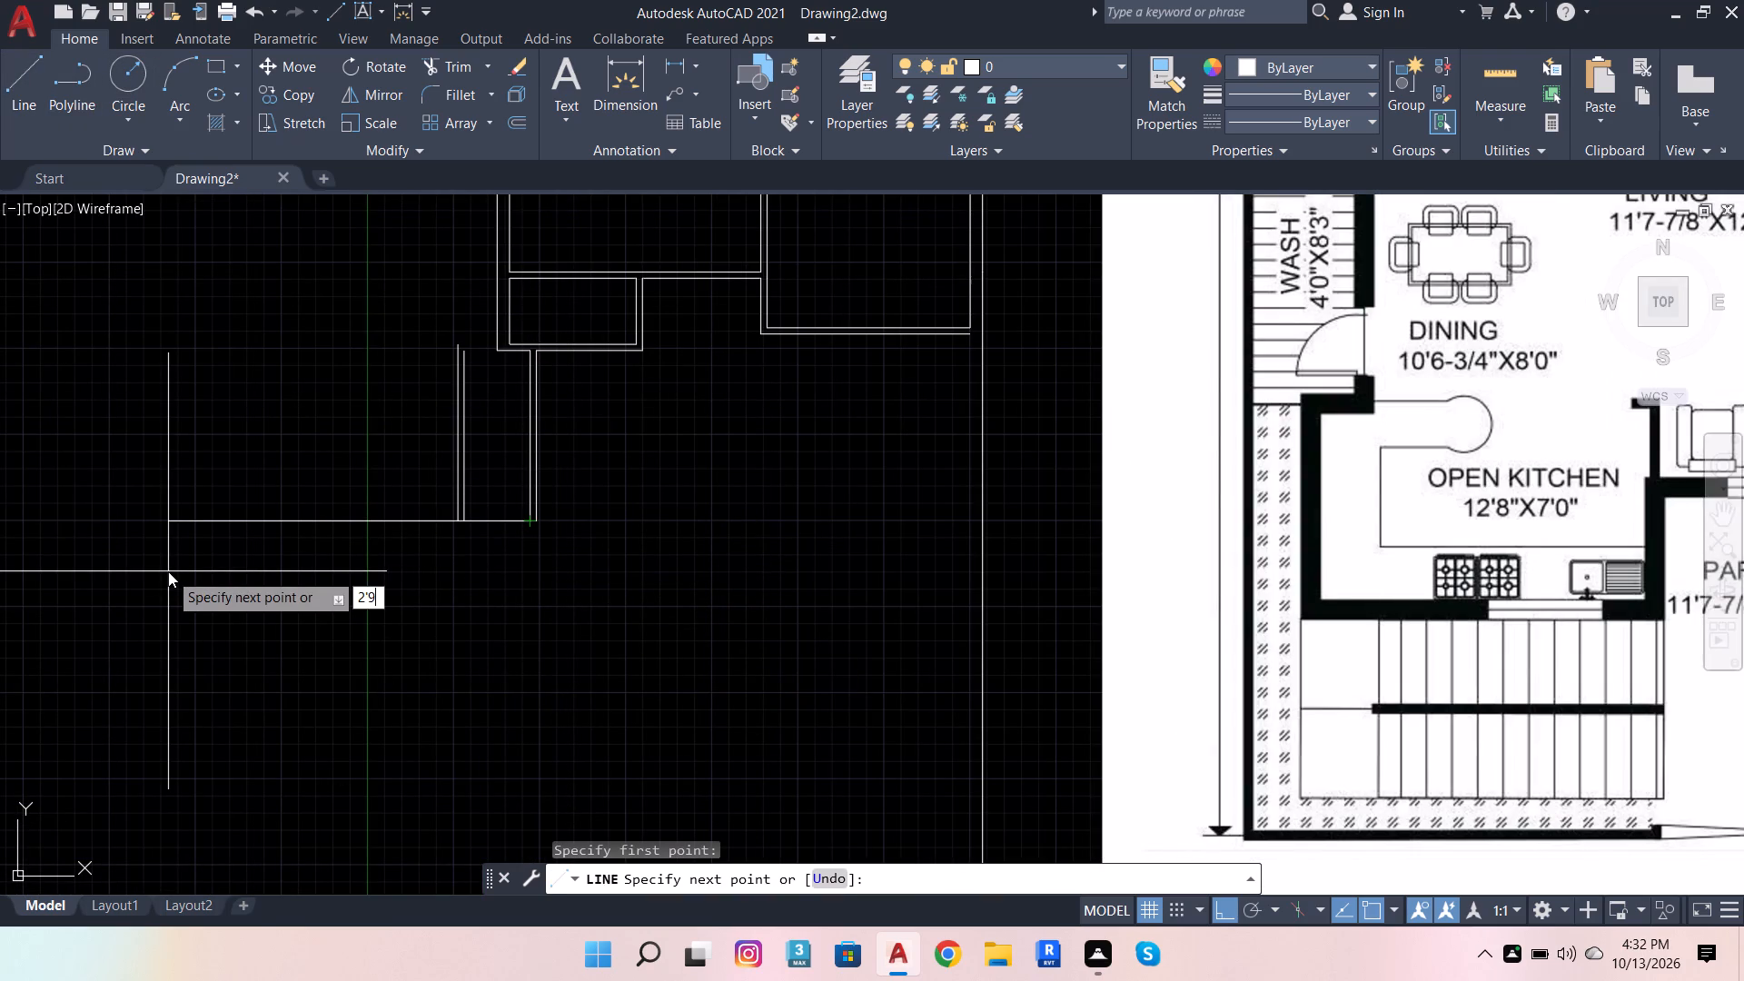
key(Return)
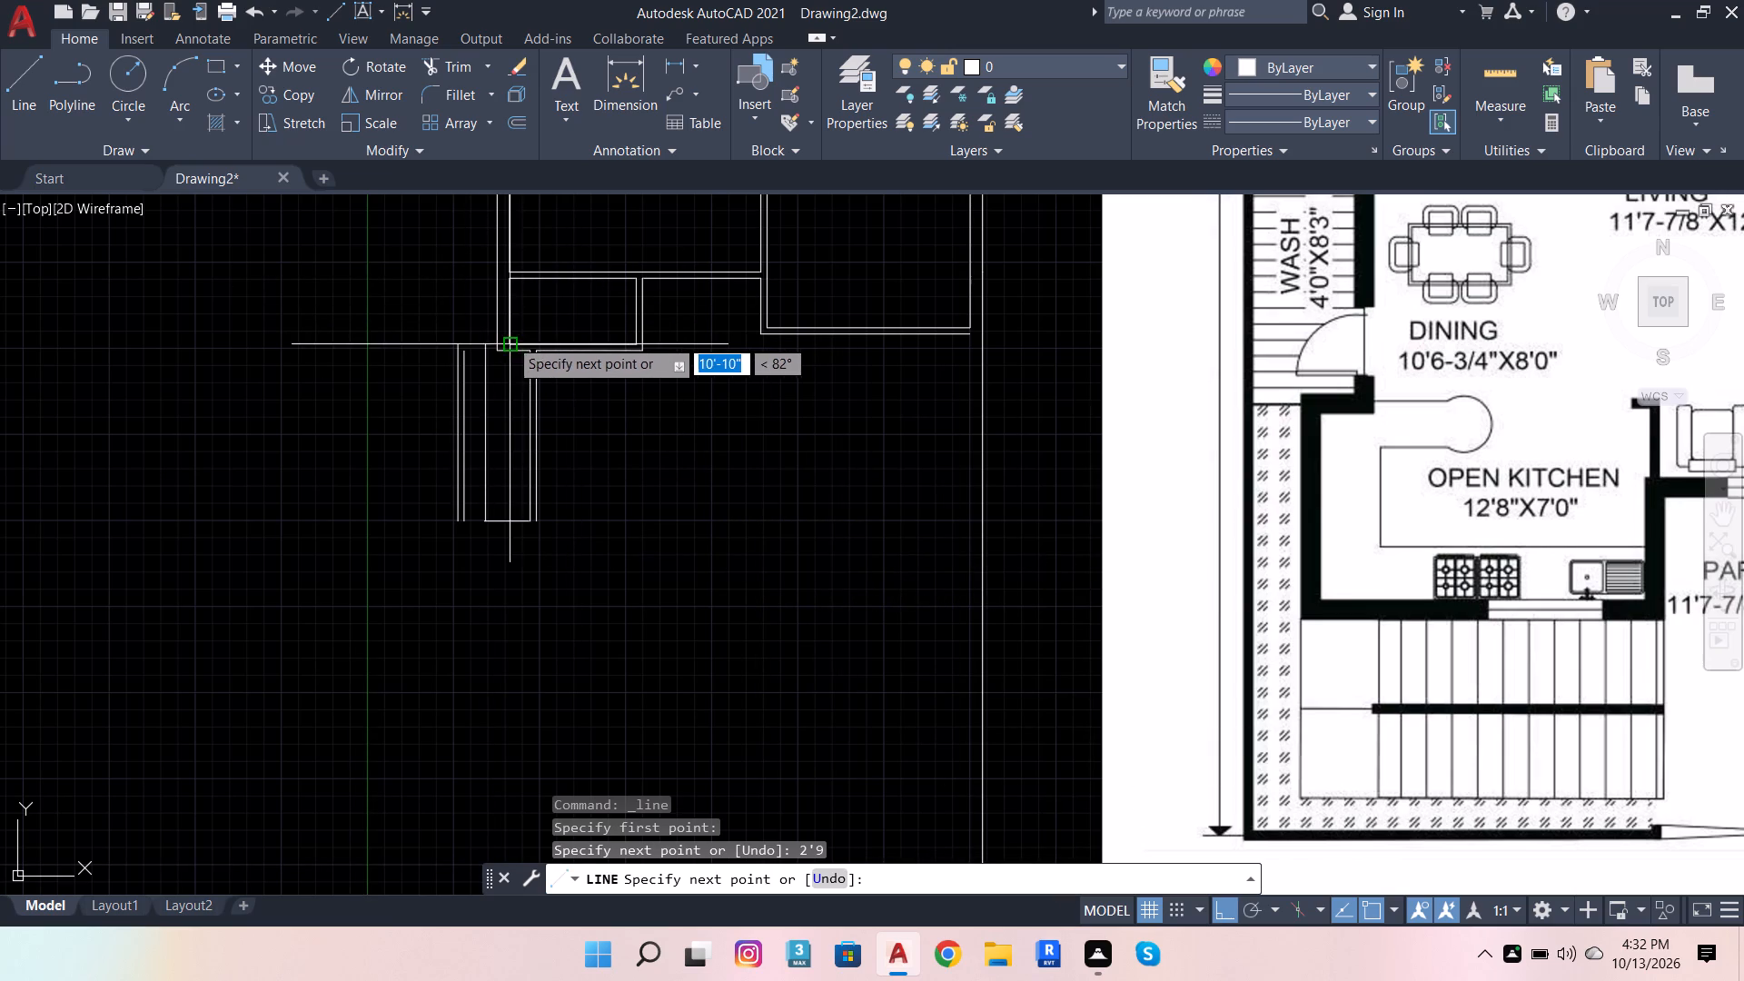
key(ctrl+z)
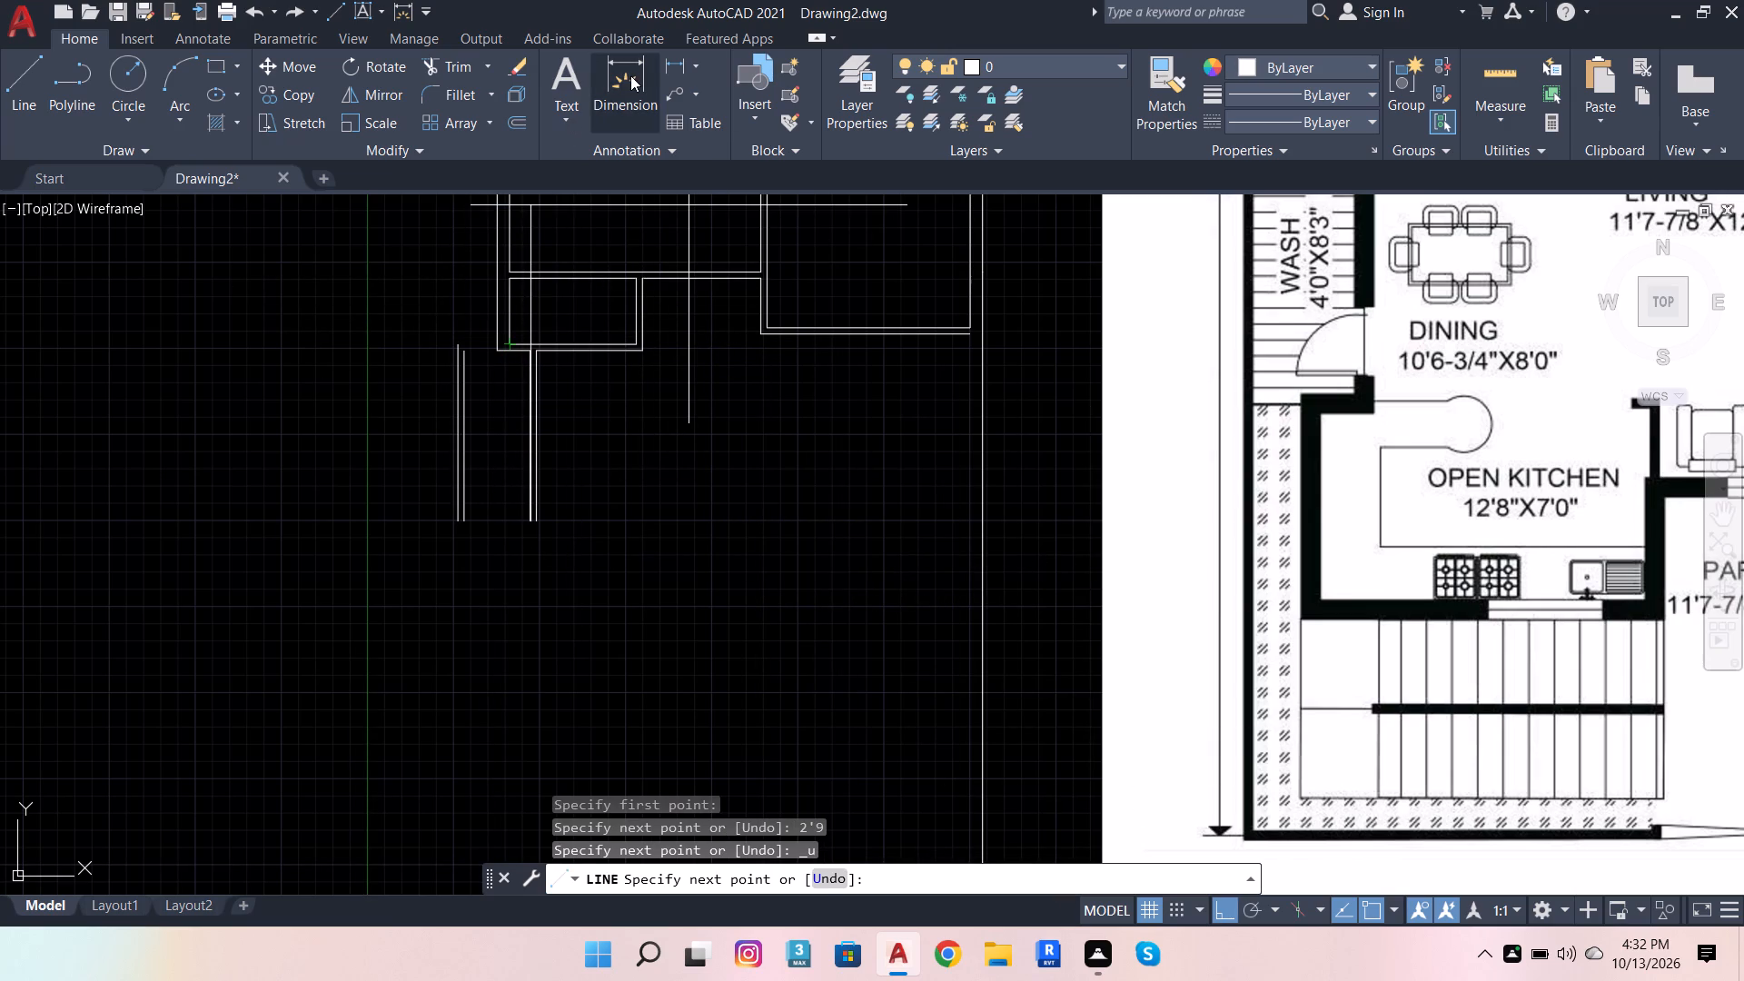
Dimension the short wall segment between the toilet's outer wall face and the wash partition.
click(630, 75)
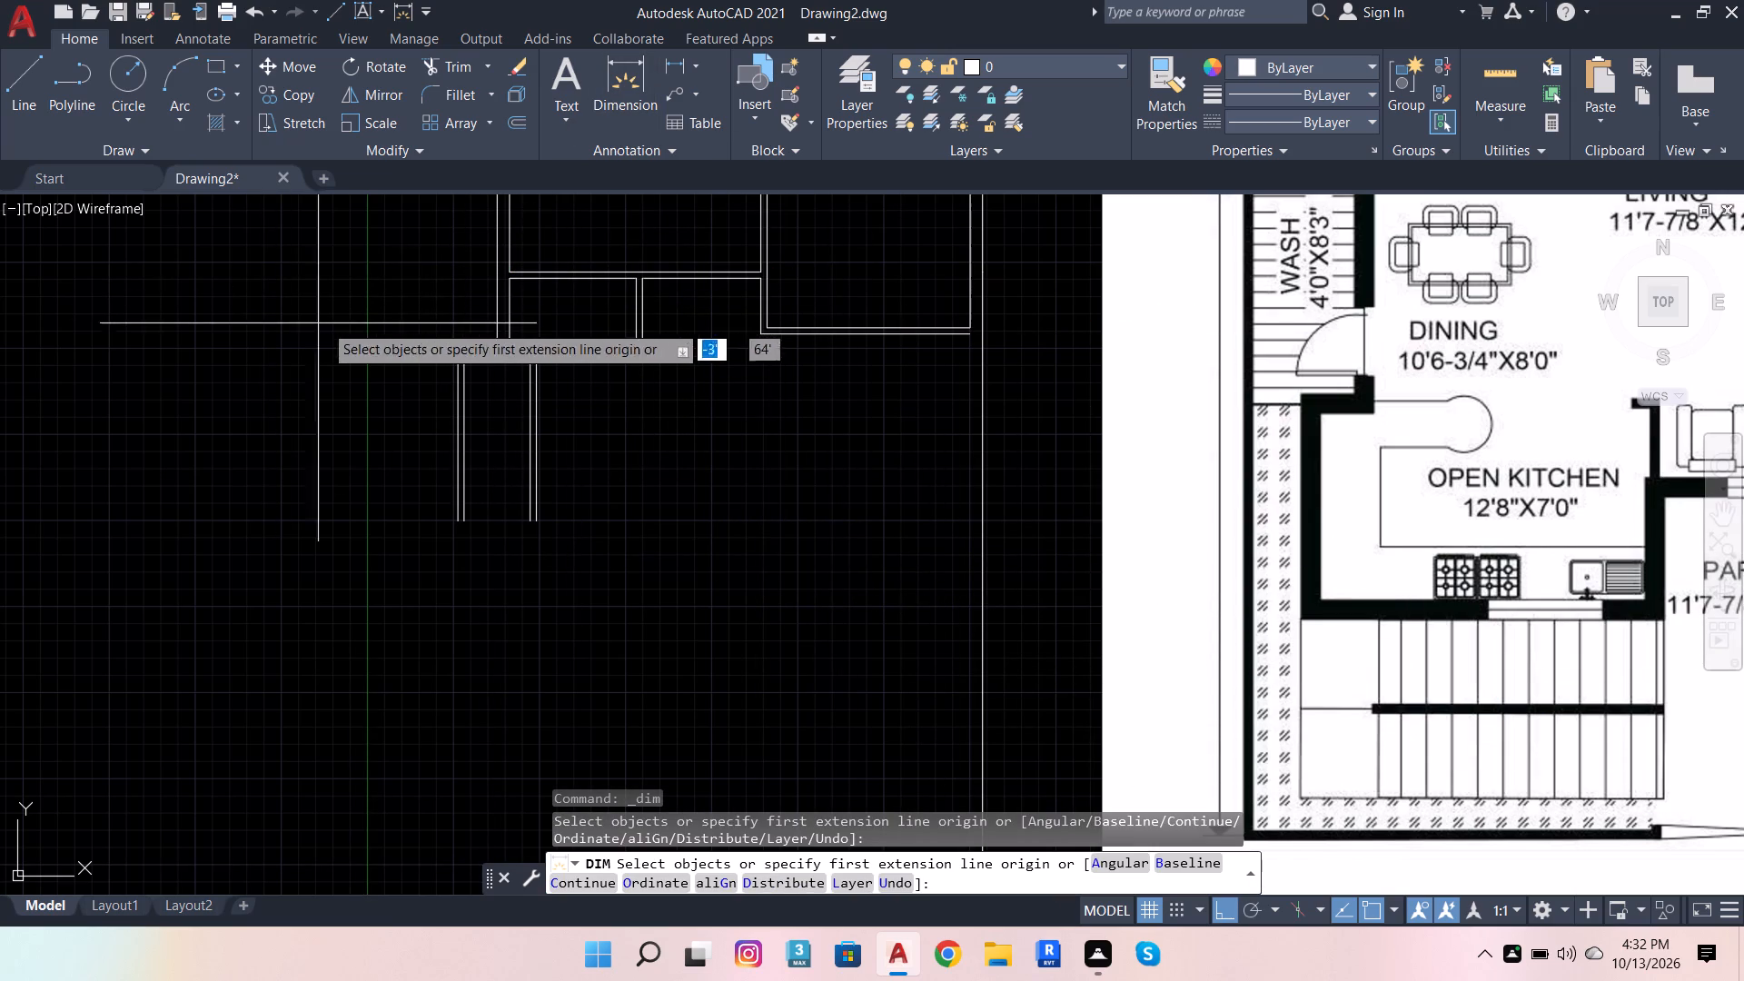
scroll(506, 358, up, 2)
click(524, 336)
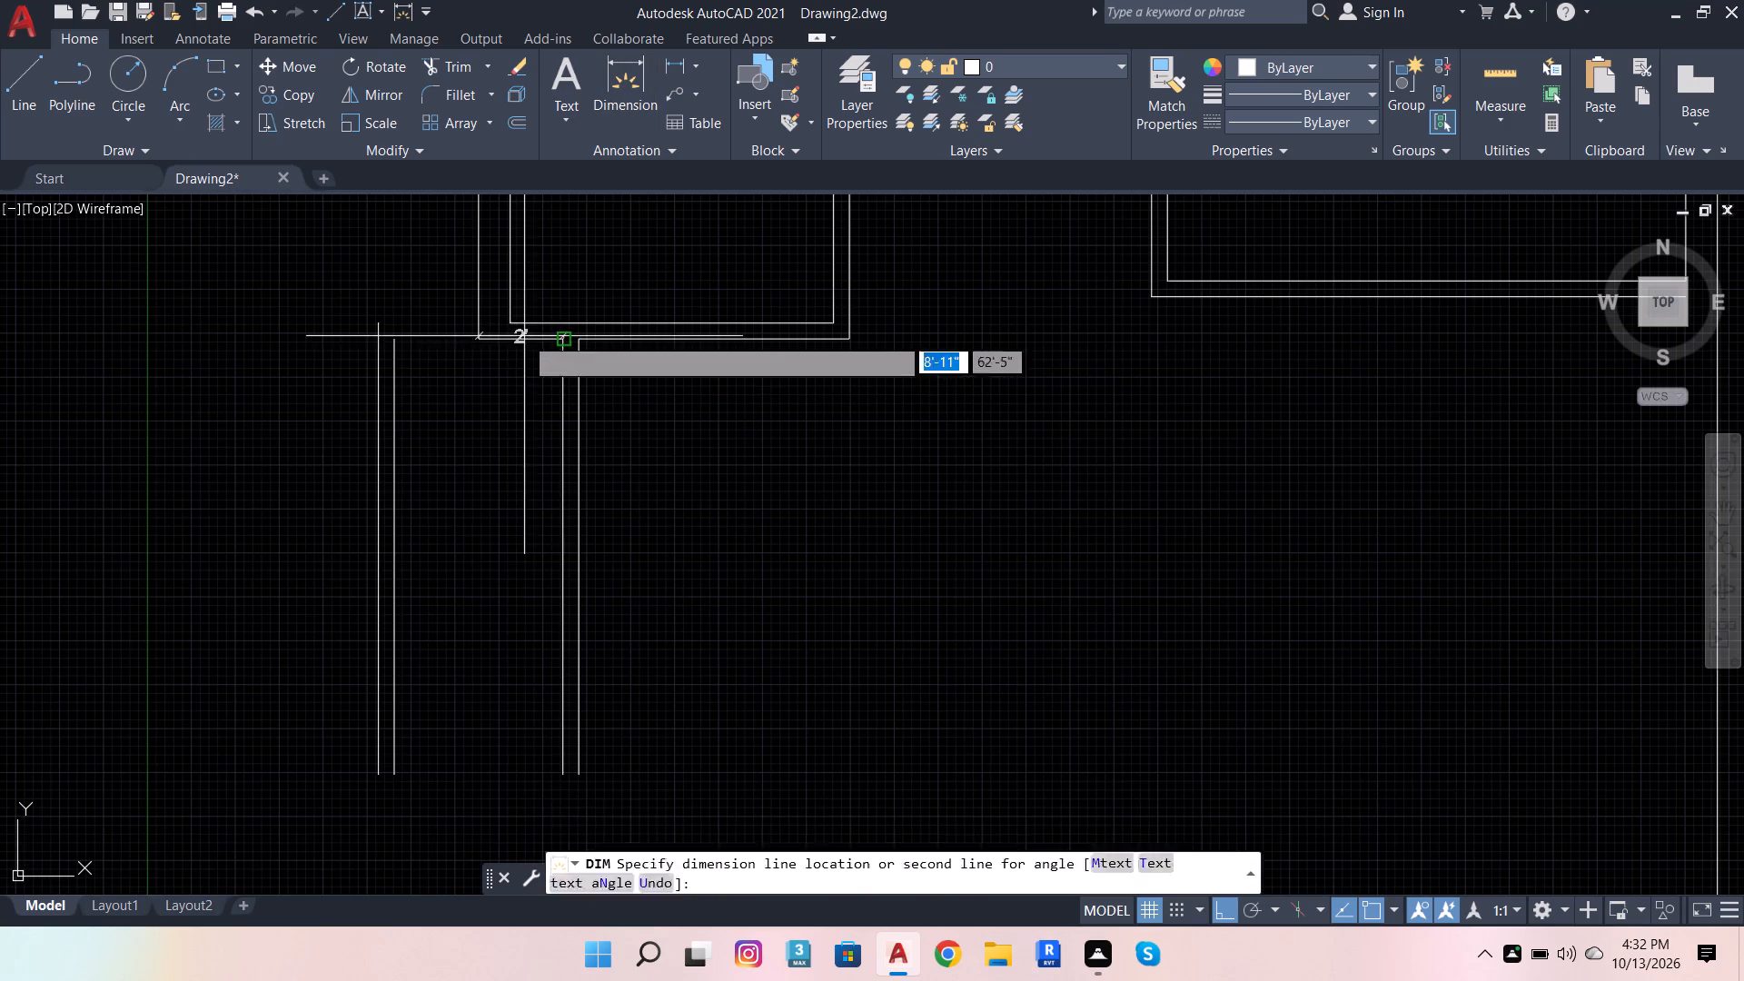
click(490, 375)
scroll(783, 259, down, 2)
key(space)
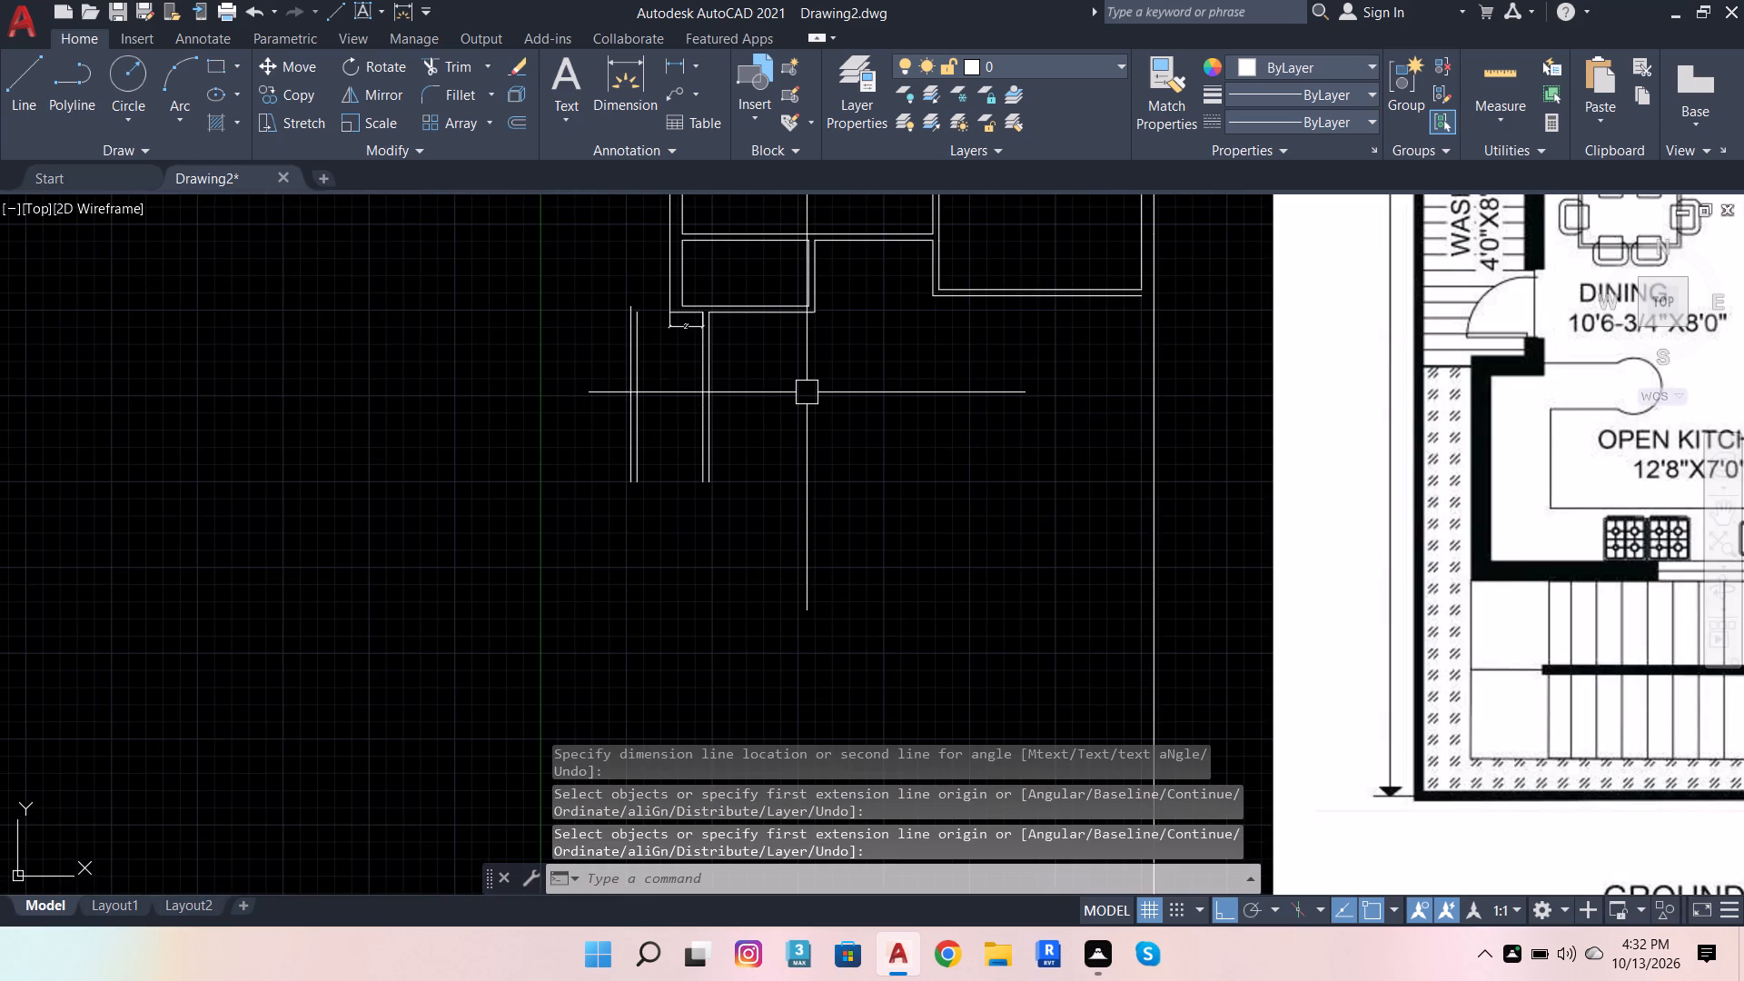
key(Escape)
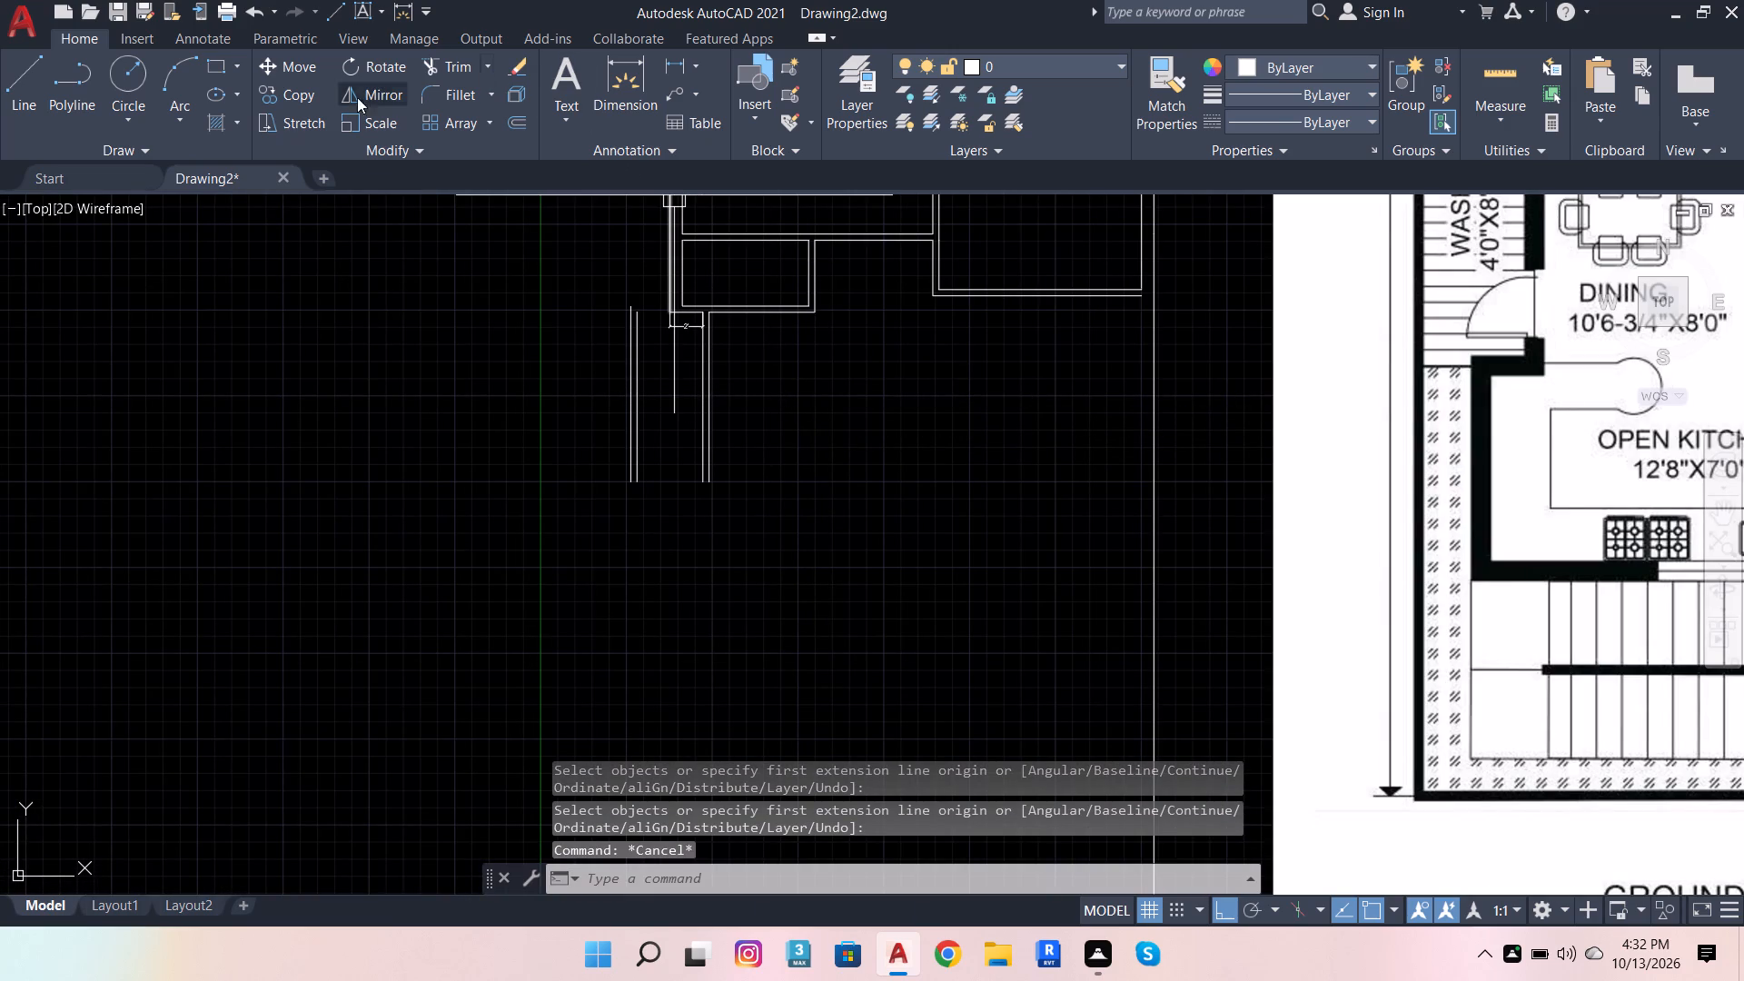
Start a line at the lower end of the wash partition's outer face and run it 2' horizontally toward the wash's outer wall.
click(26, 92)
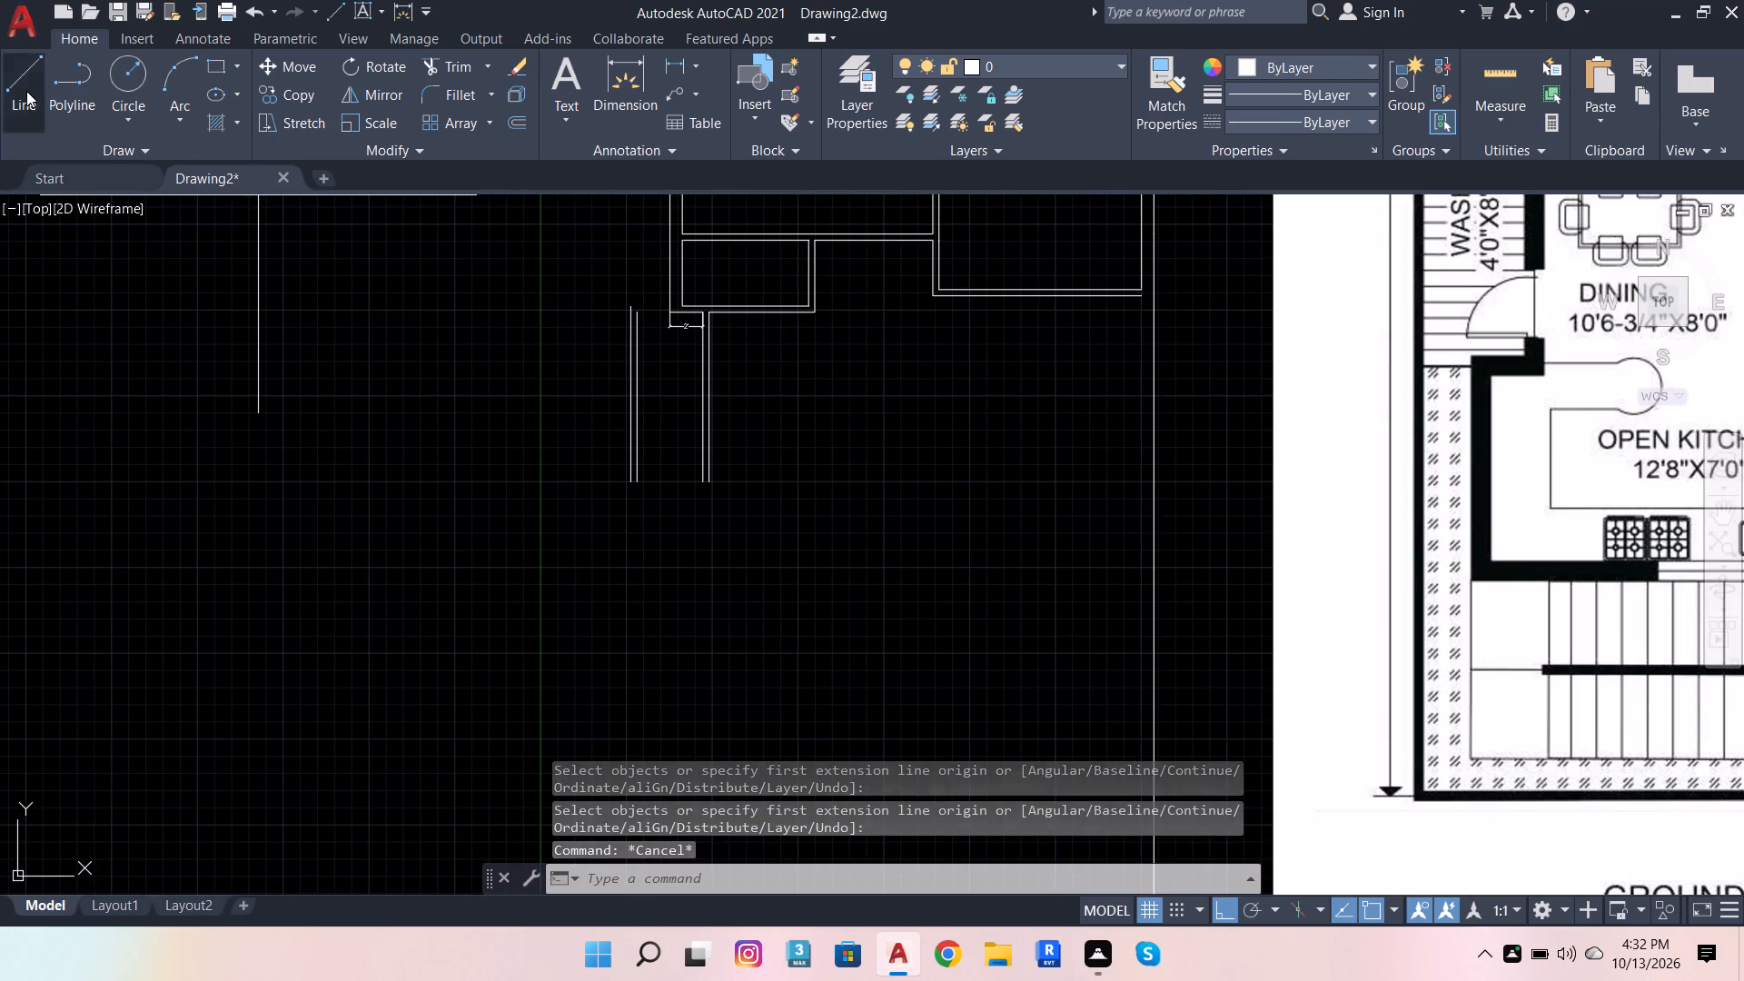
scroll(576, 419, up, 1)
scroll(658, 494, up, 1)
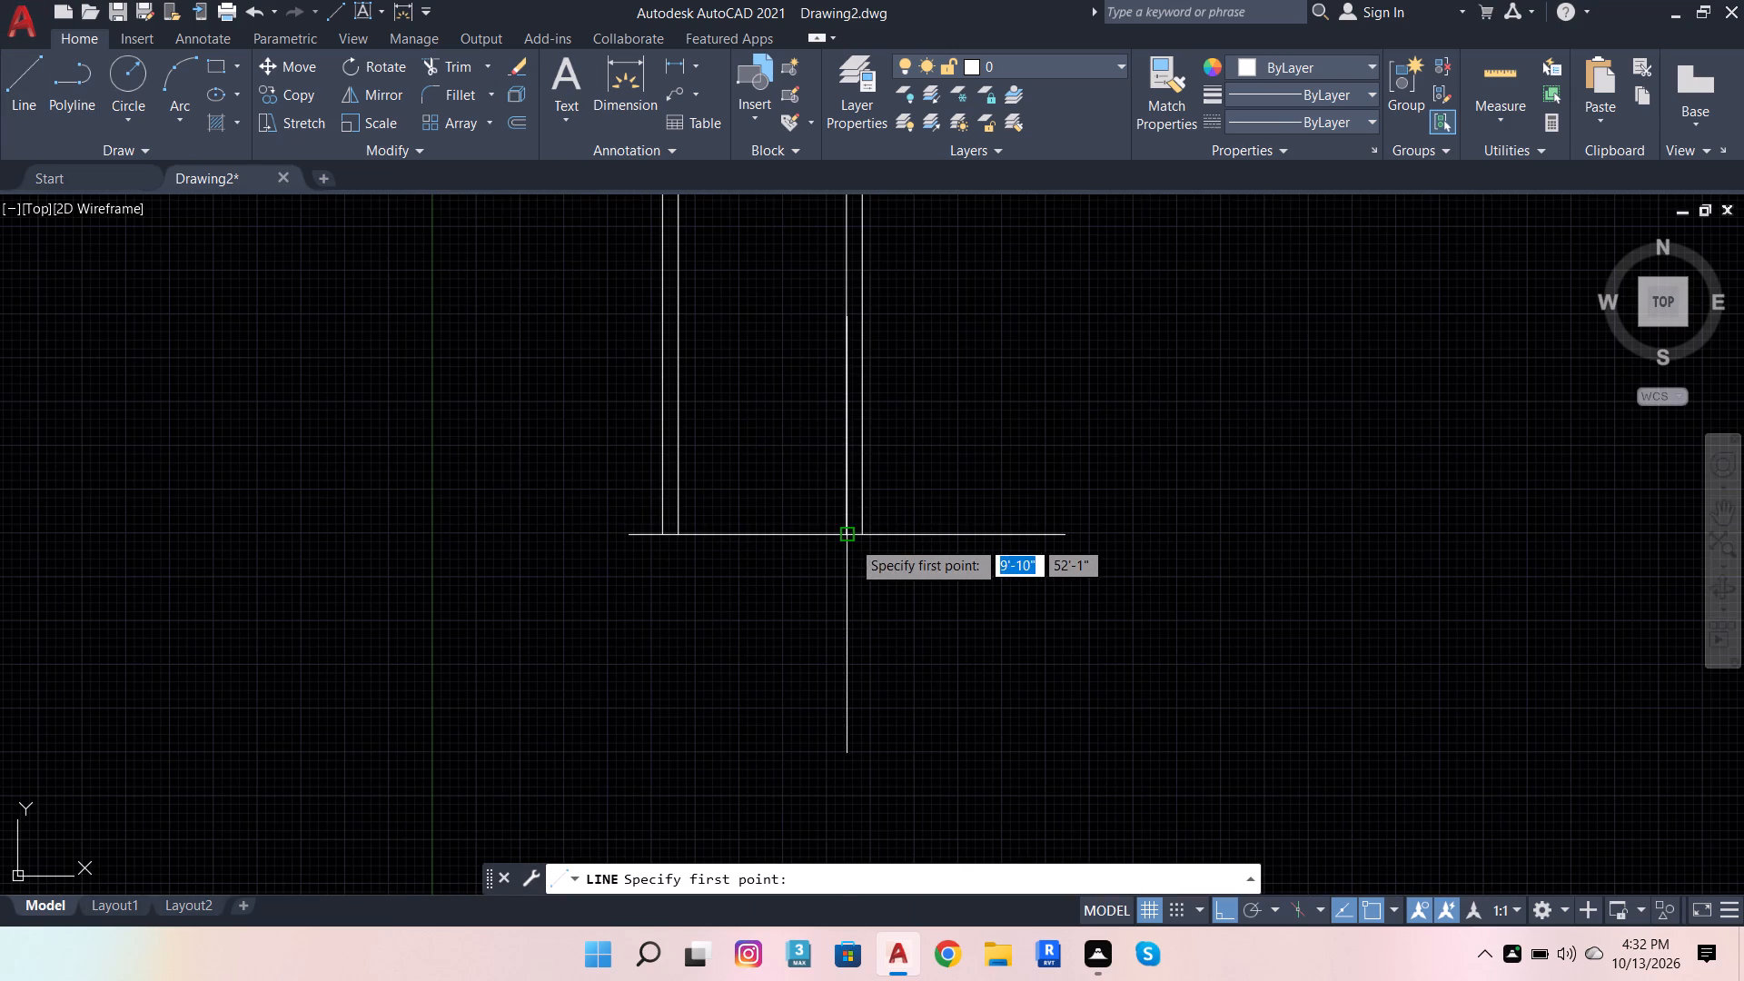
click(851, 540)
scroll(838, 652, down, 3)
scroll(722, 699, up, 1)
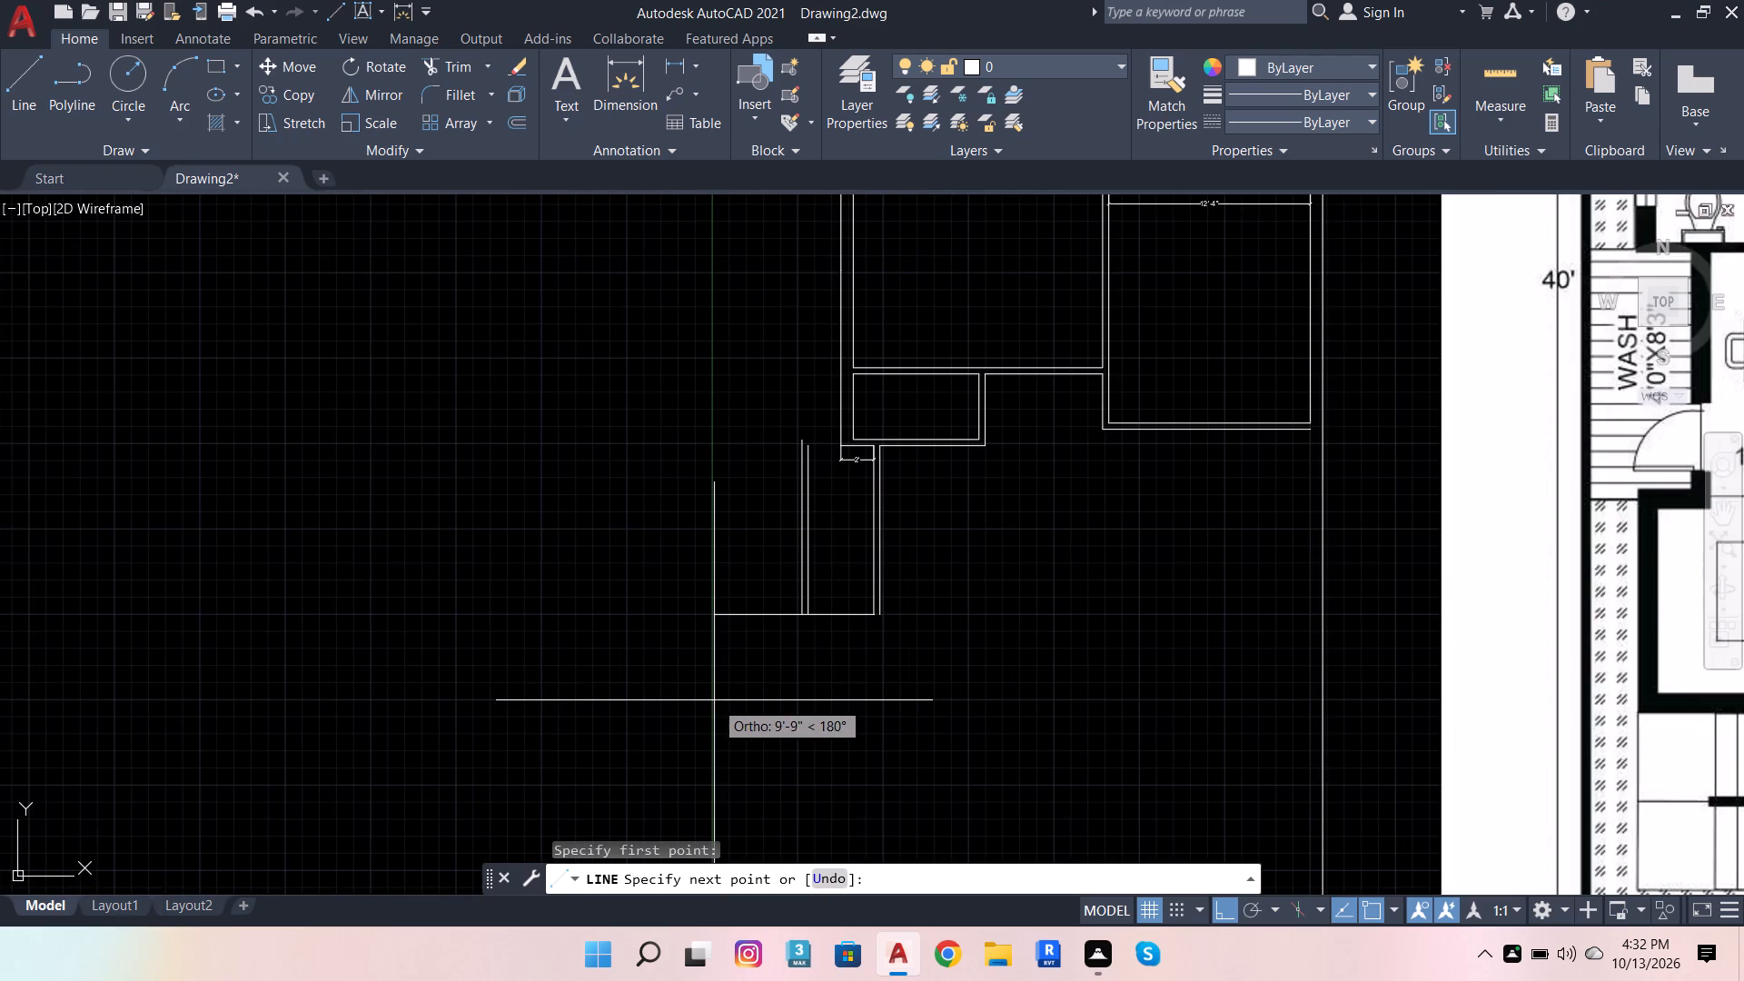
key(3)
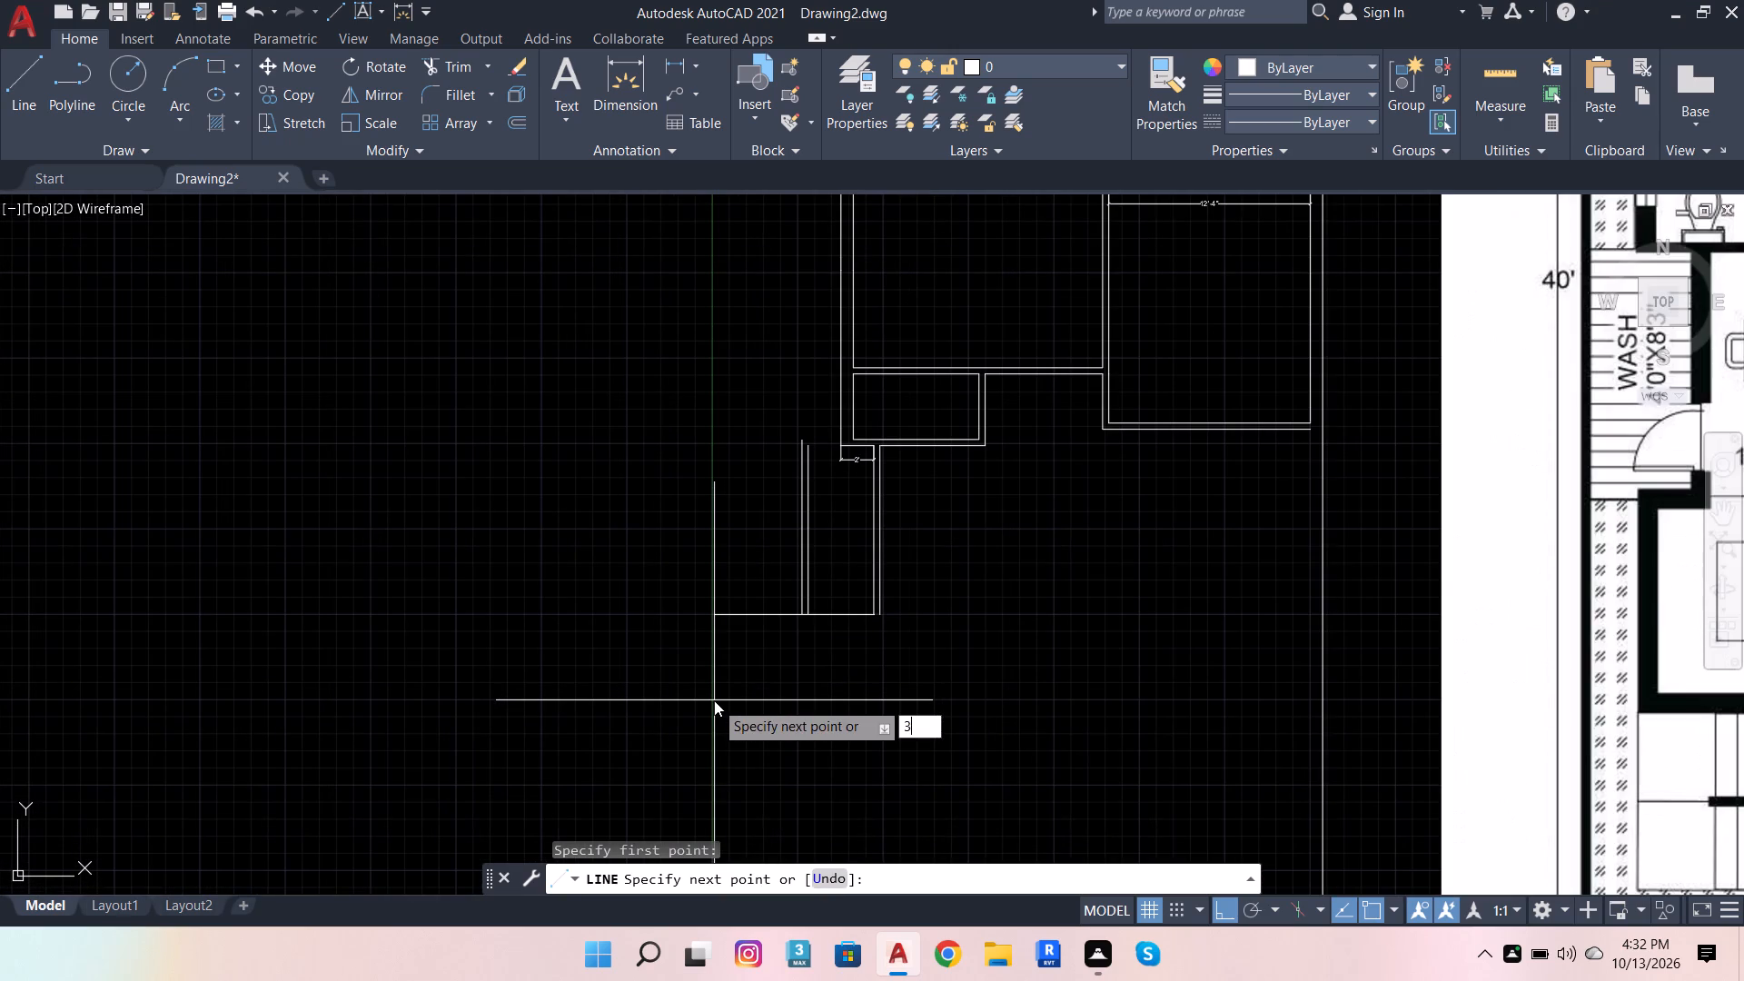
key(BackSpace)
text(2')
key(Return)
Continue the line straight down in segments of 4.5", 7' and 9" for the open kitchen's outer side wall.
scroll(784, 677, down, 1)
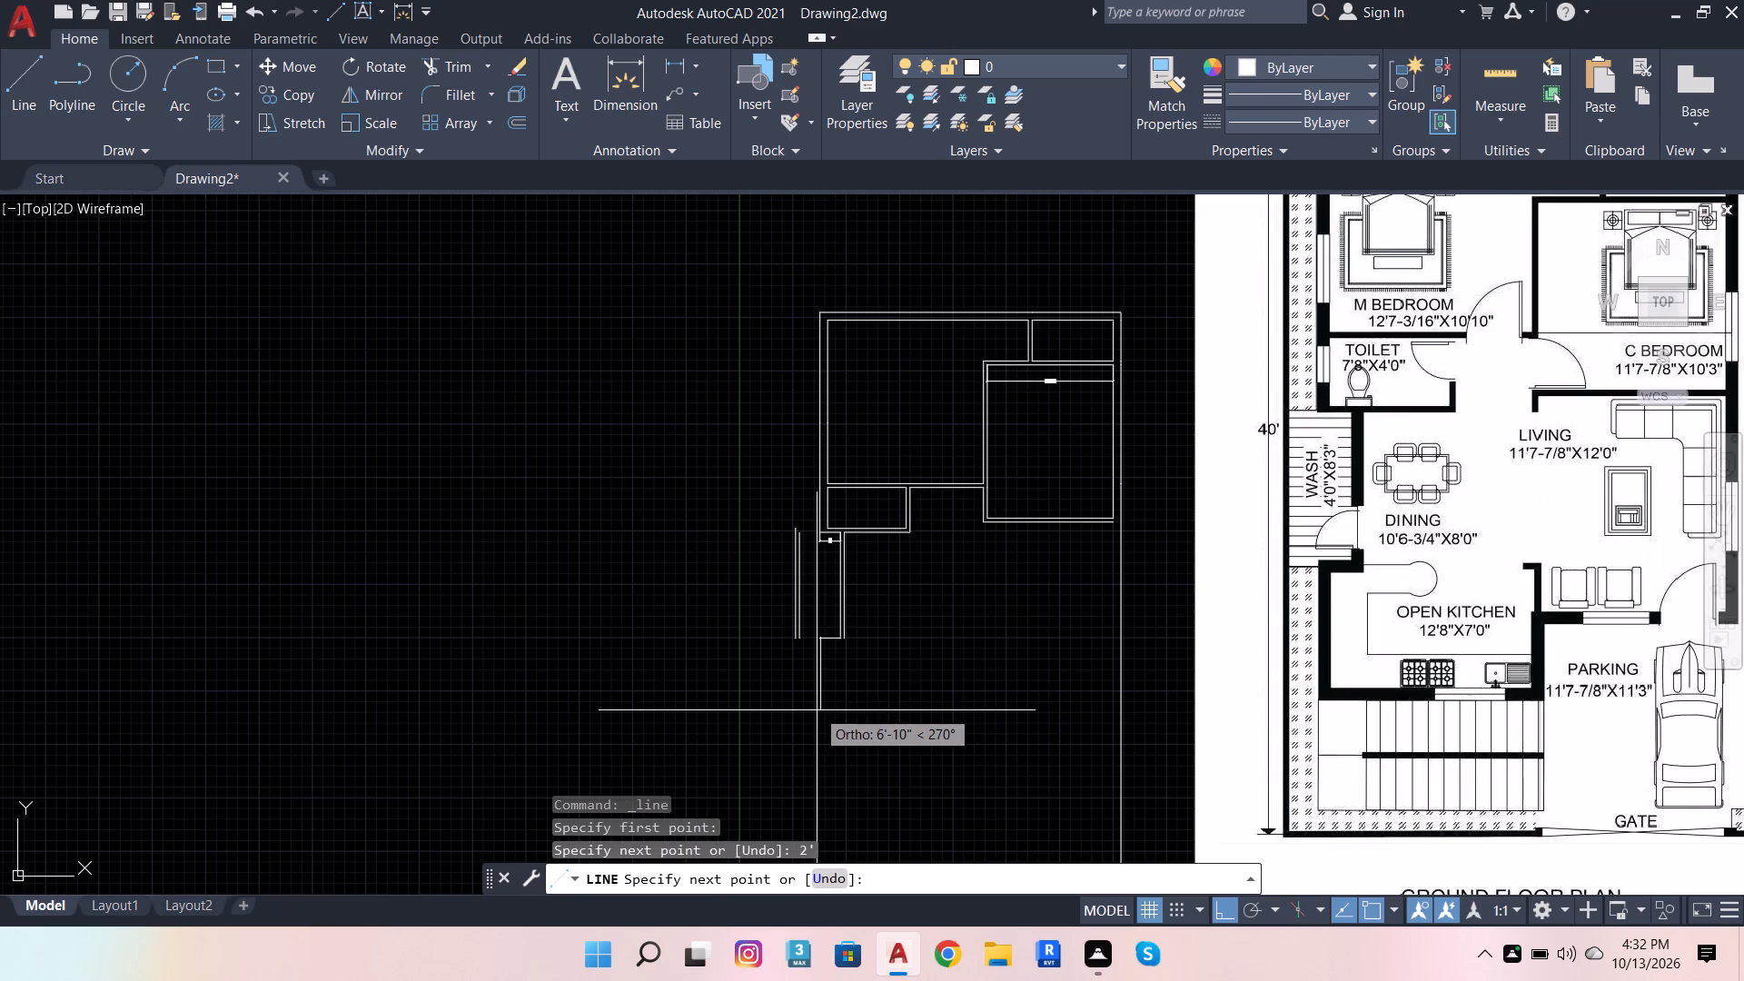
scroll(817, 710, up, 1)
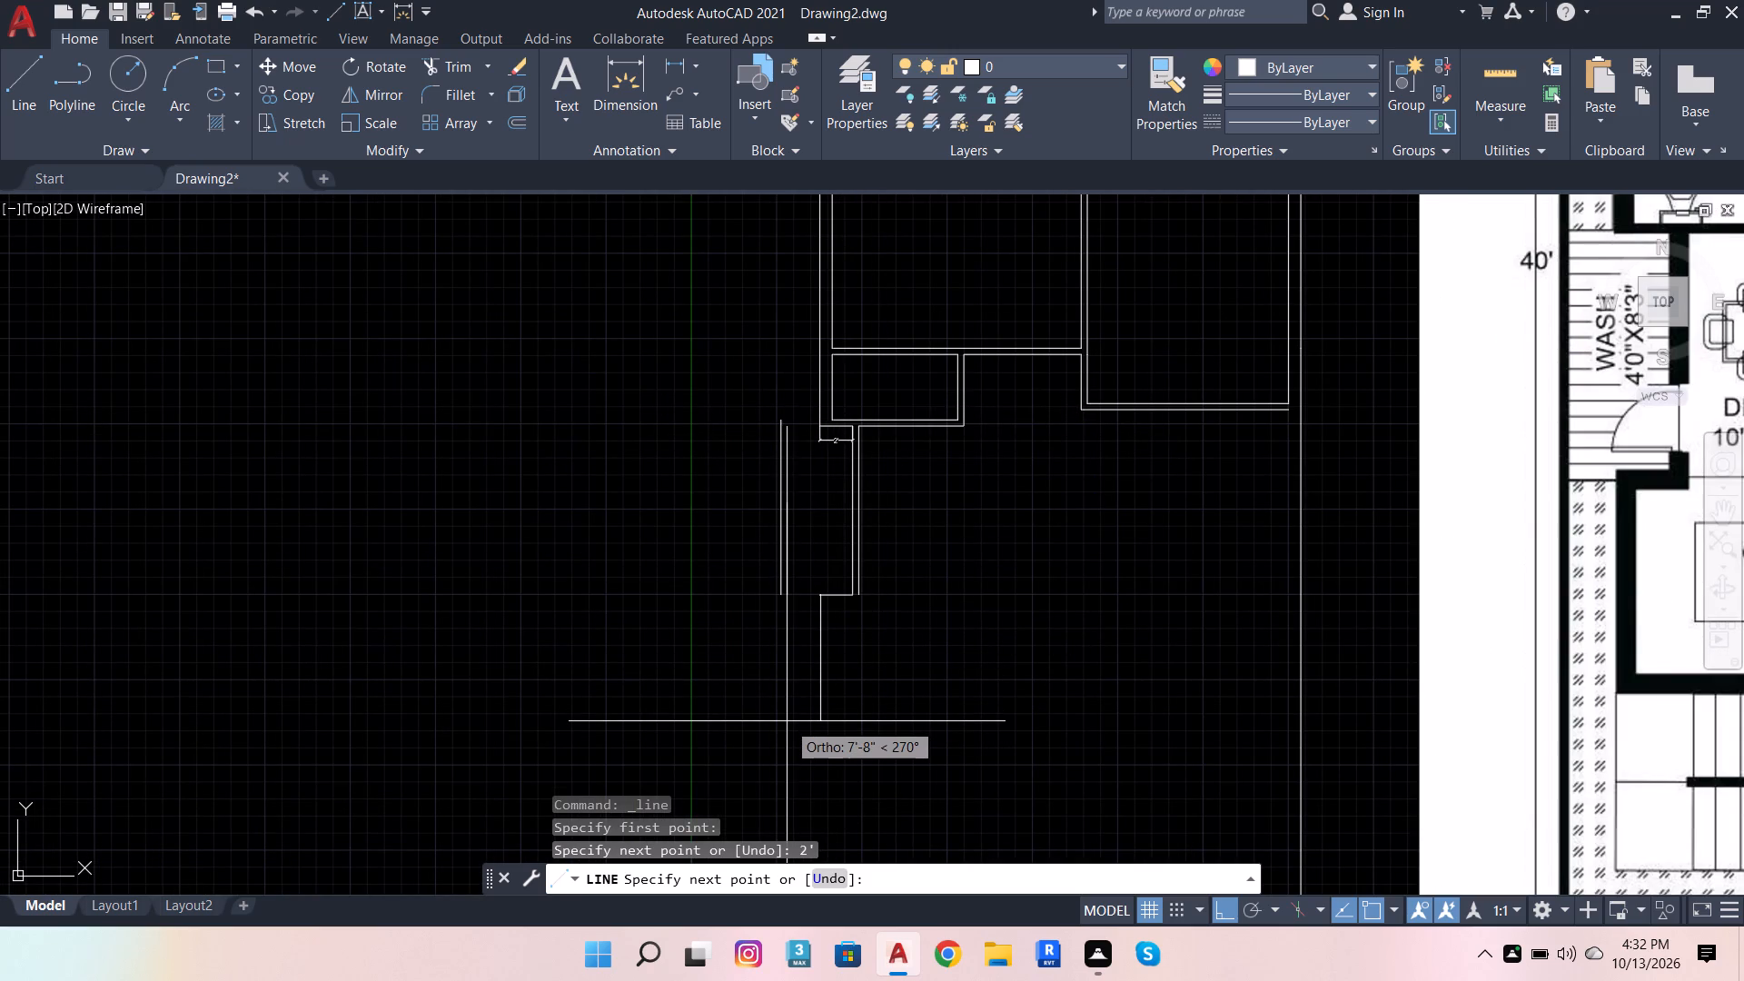
text(4.5)
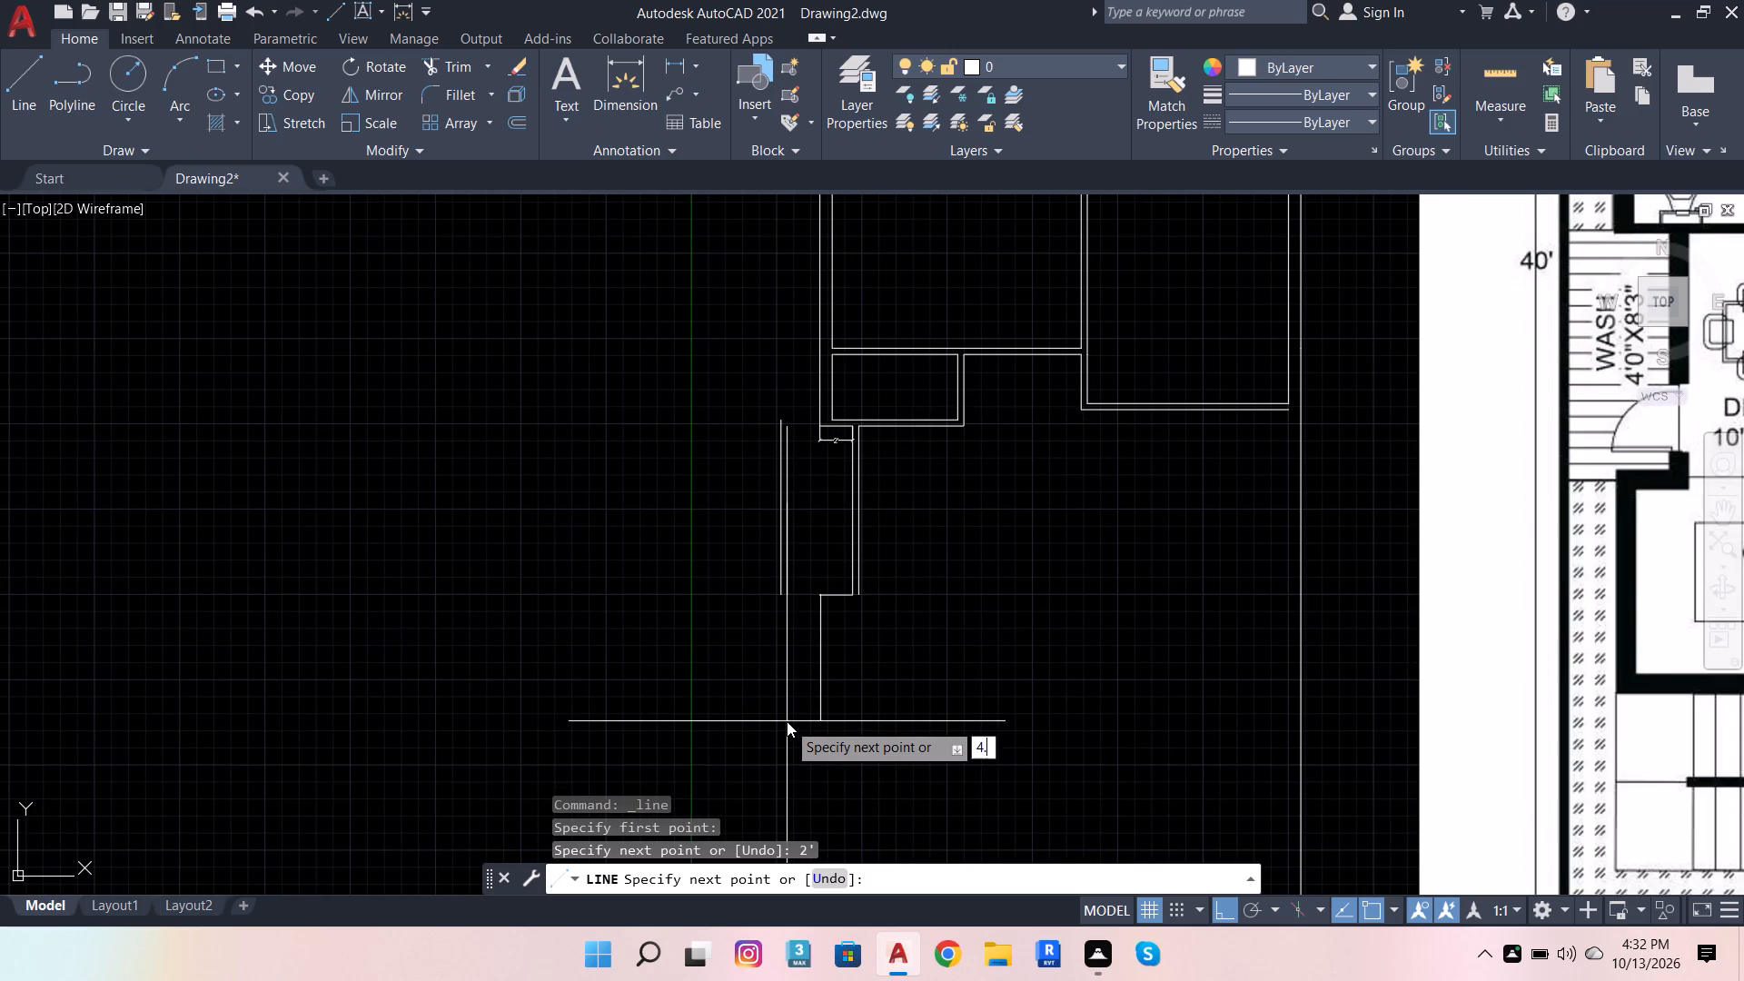
key(Return)
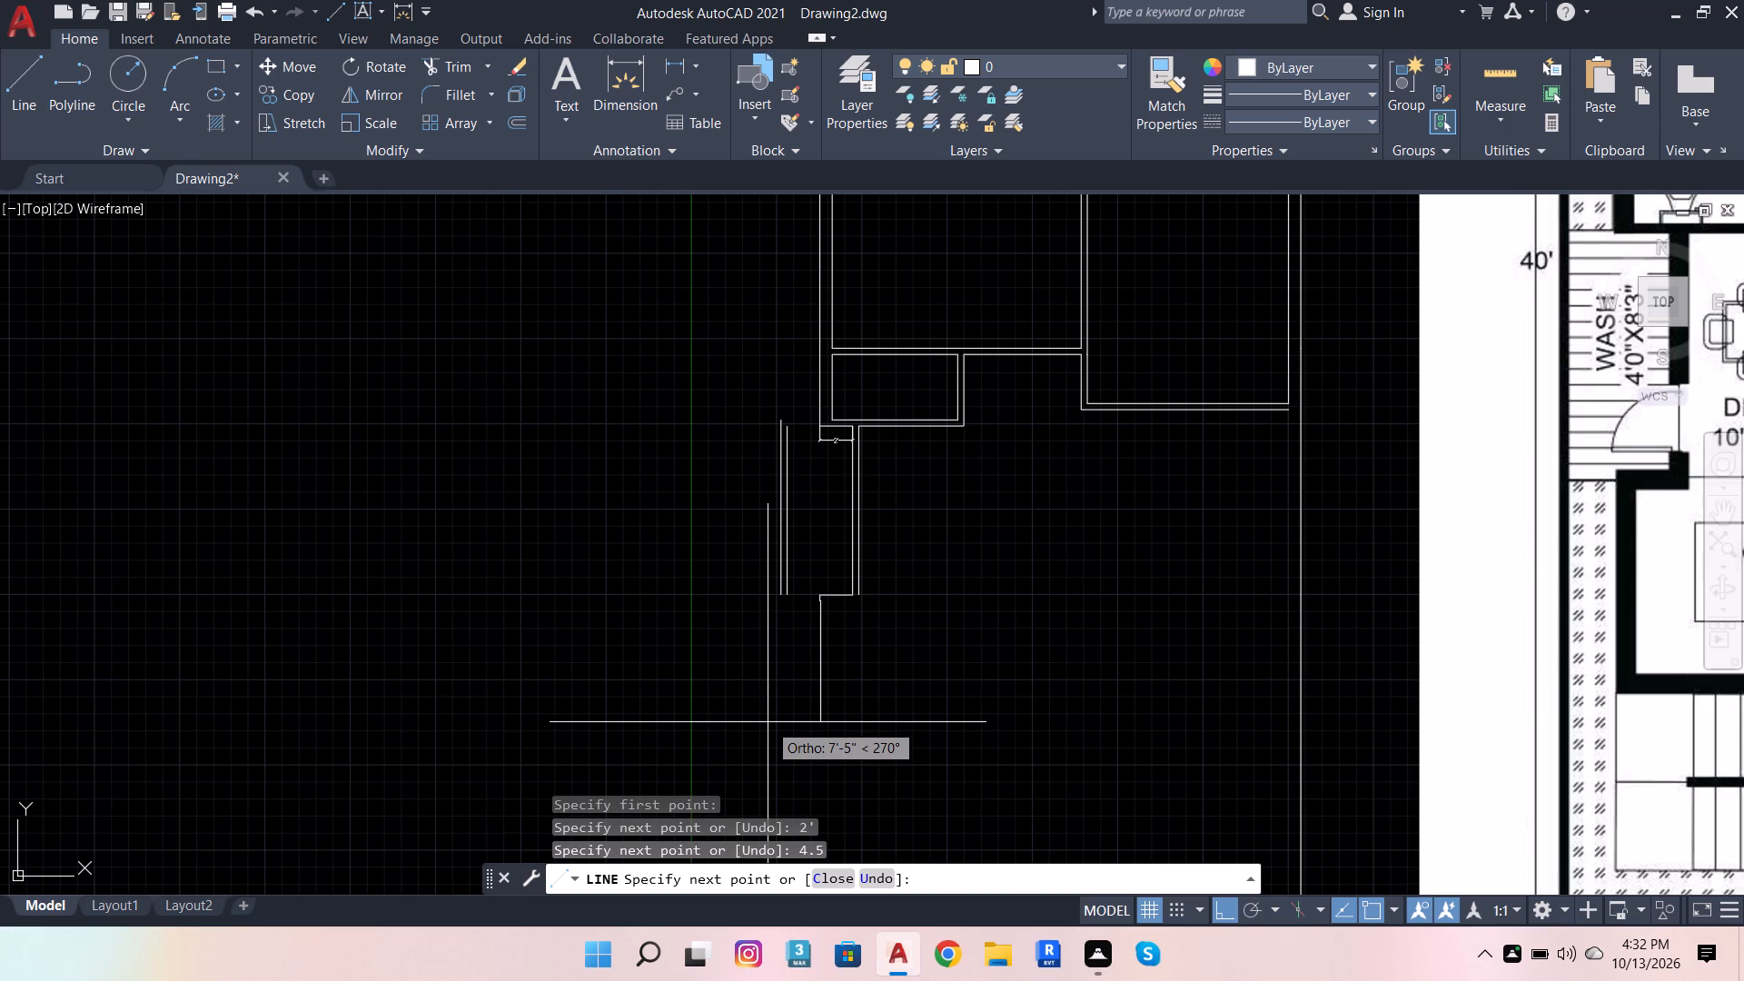
scroll(840, 671, up, 1)
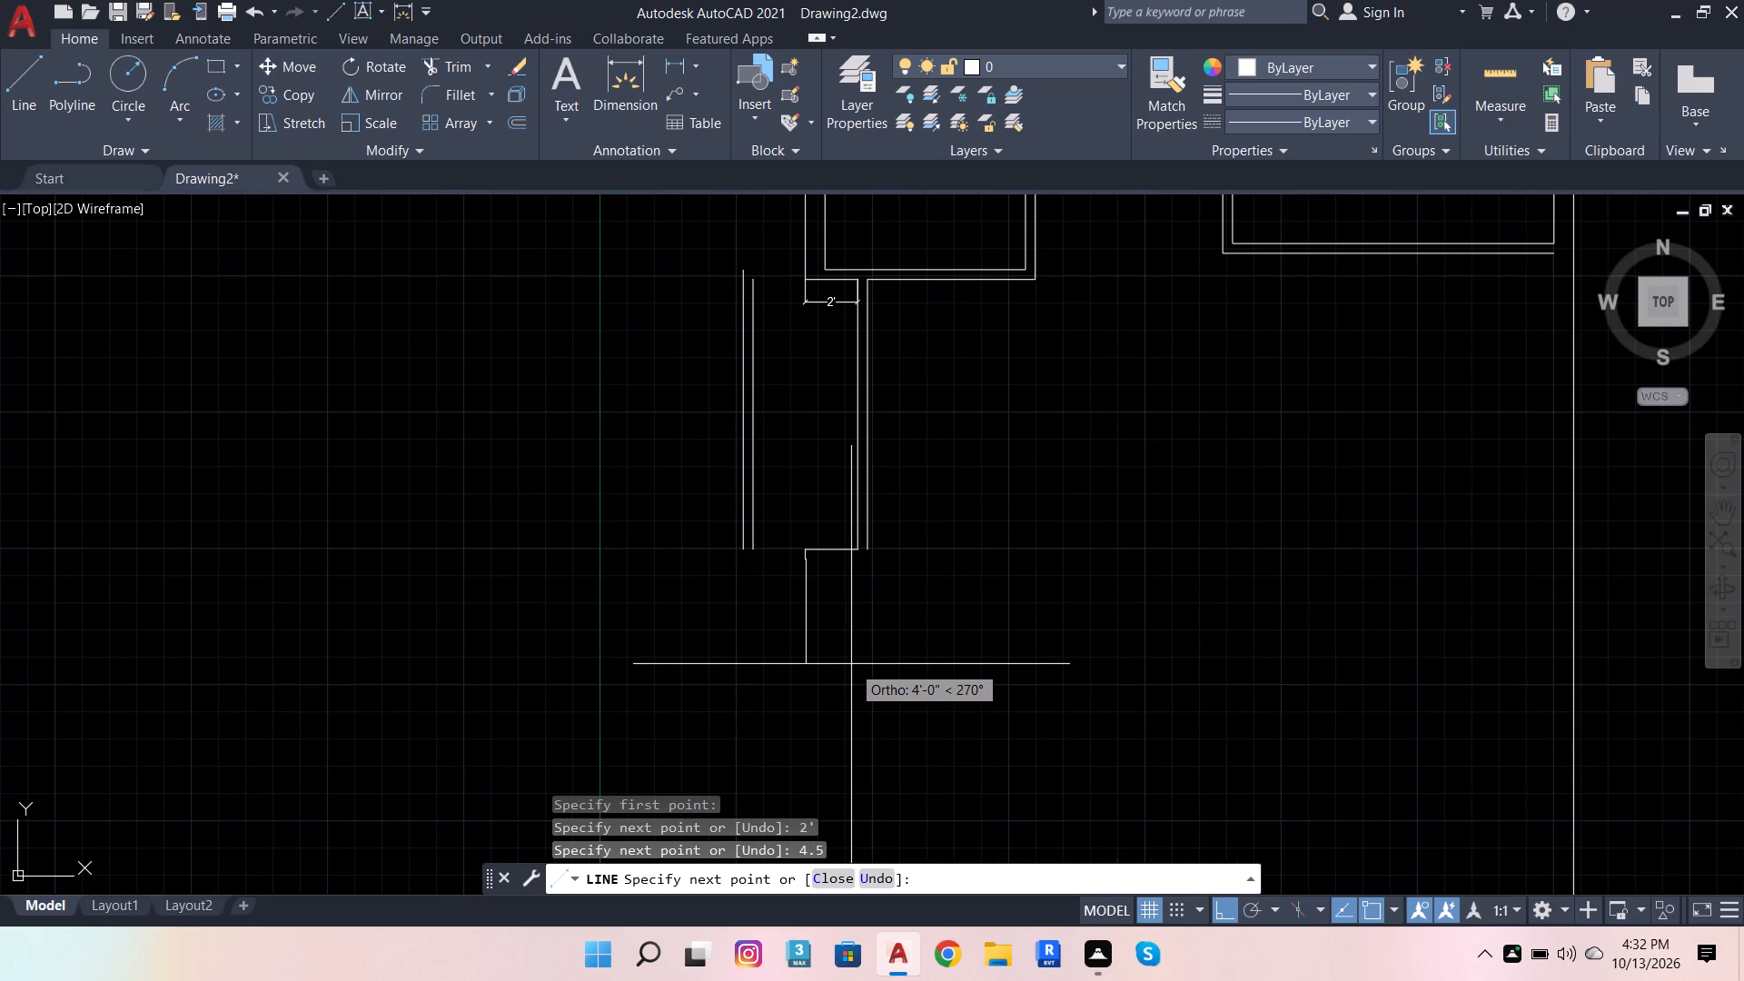
scroll(779, 613, down, 2)
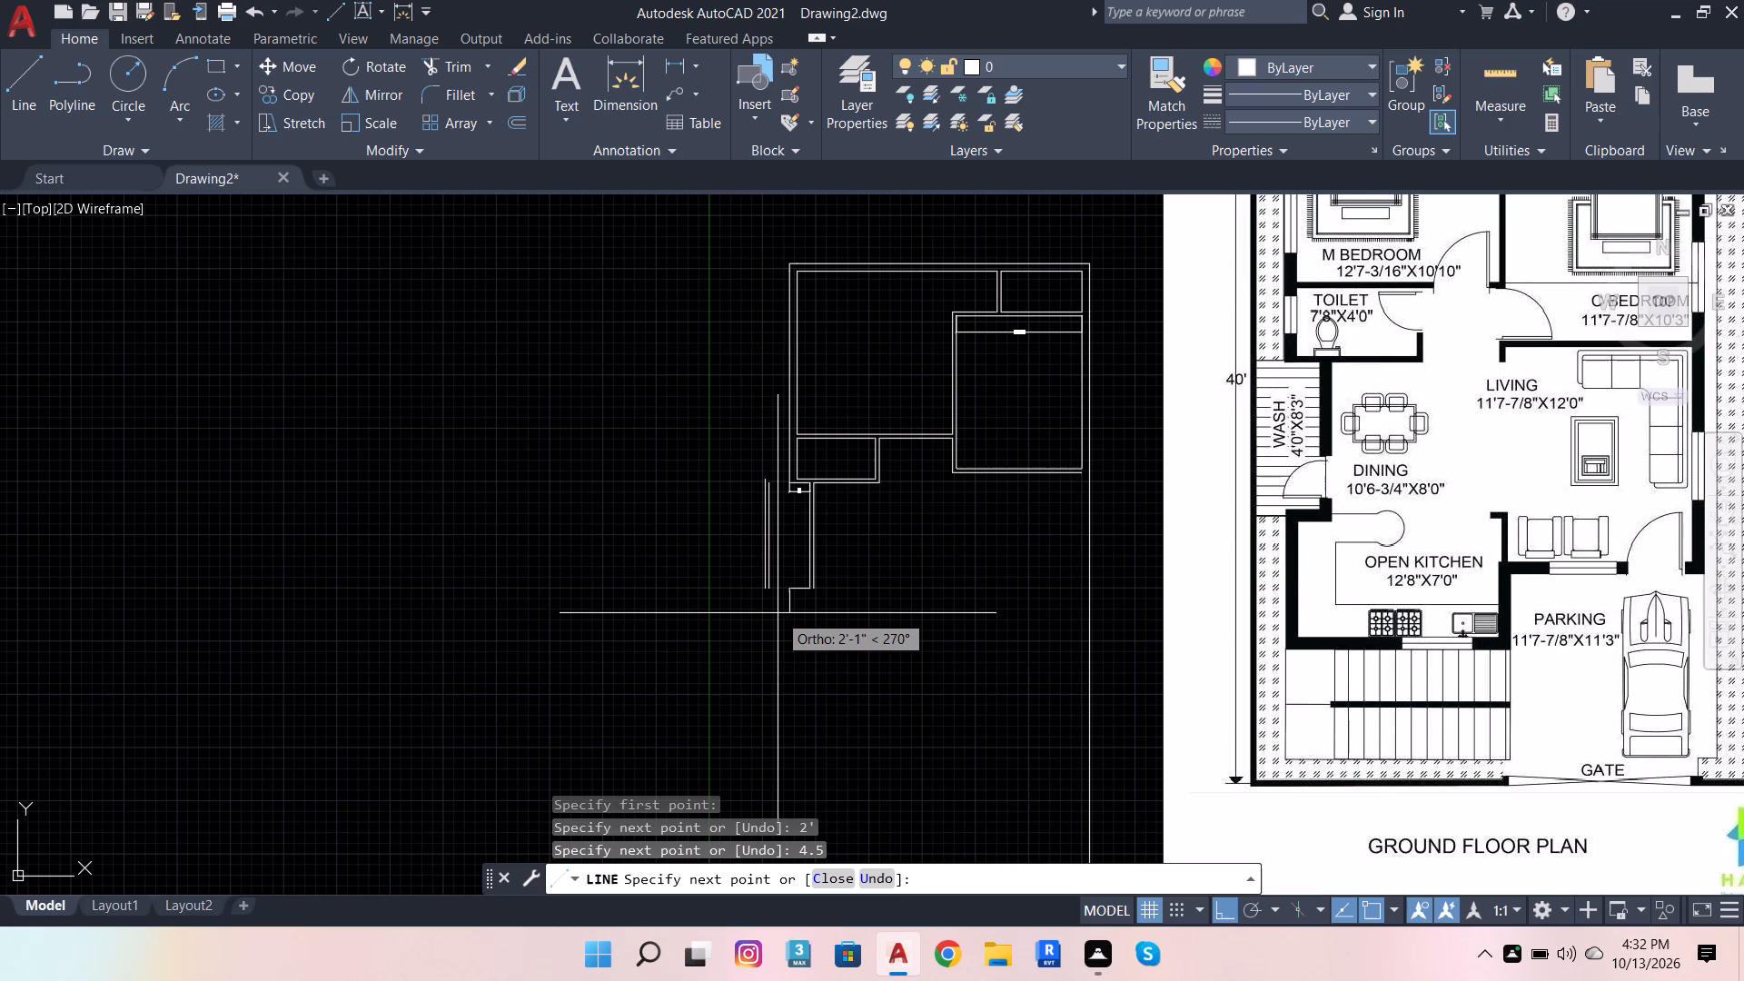
text(7')
key(Return)
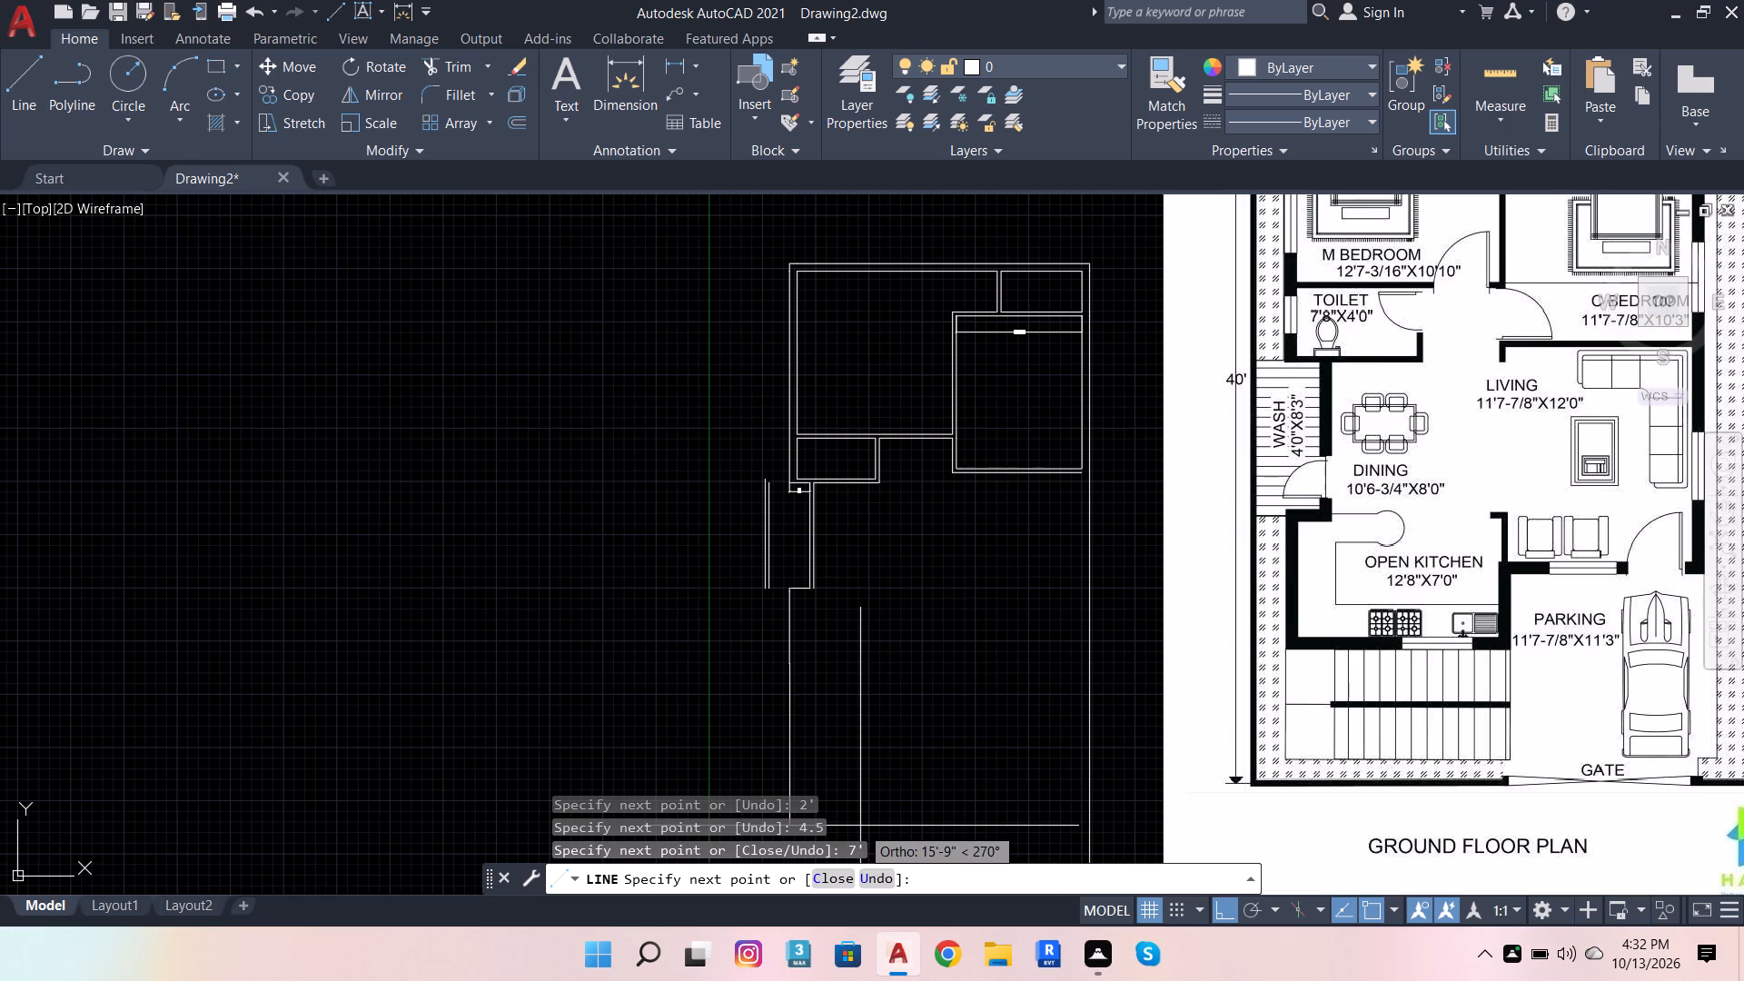
key(9)
key(Return)
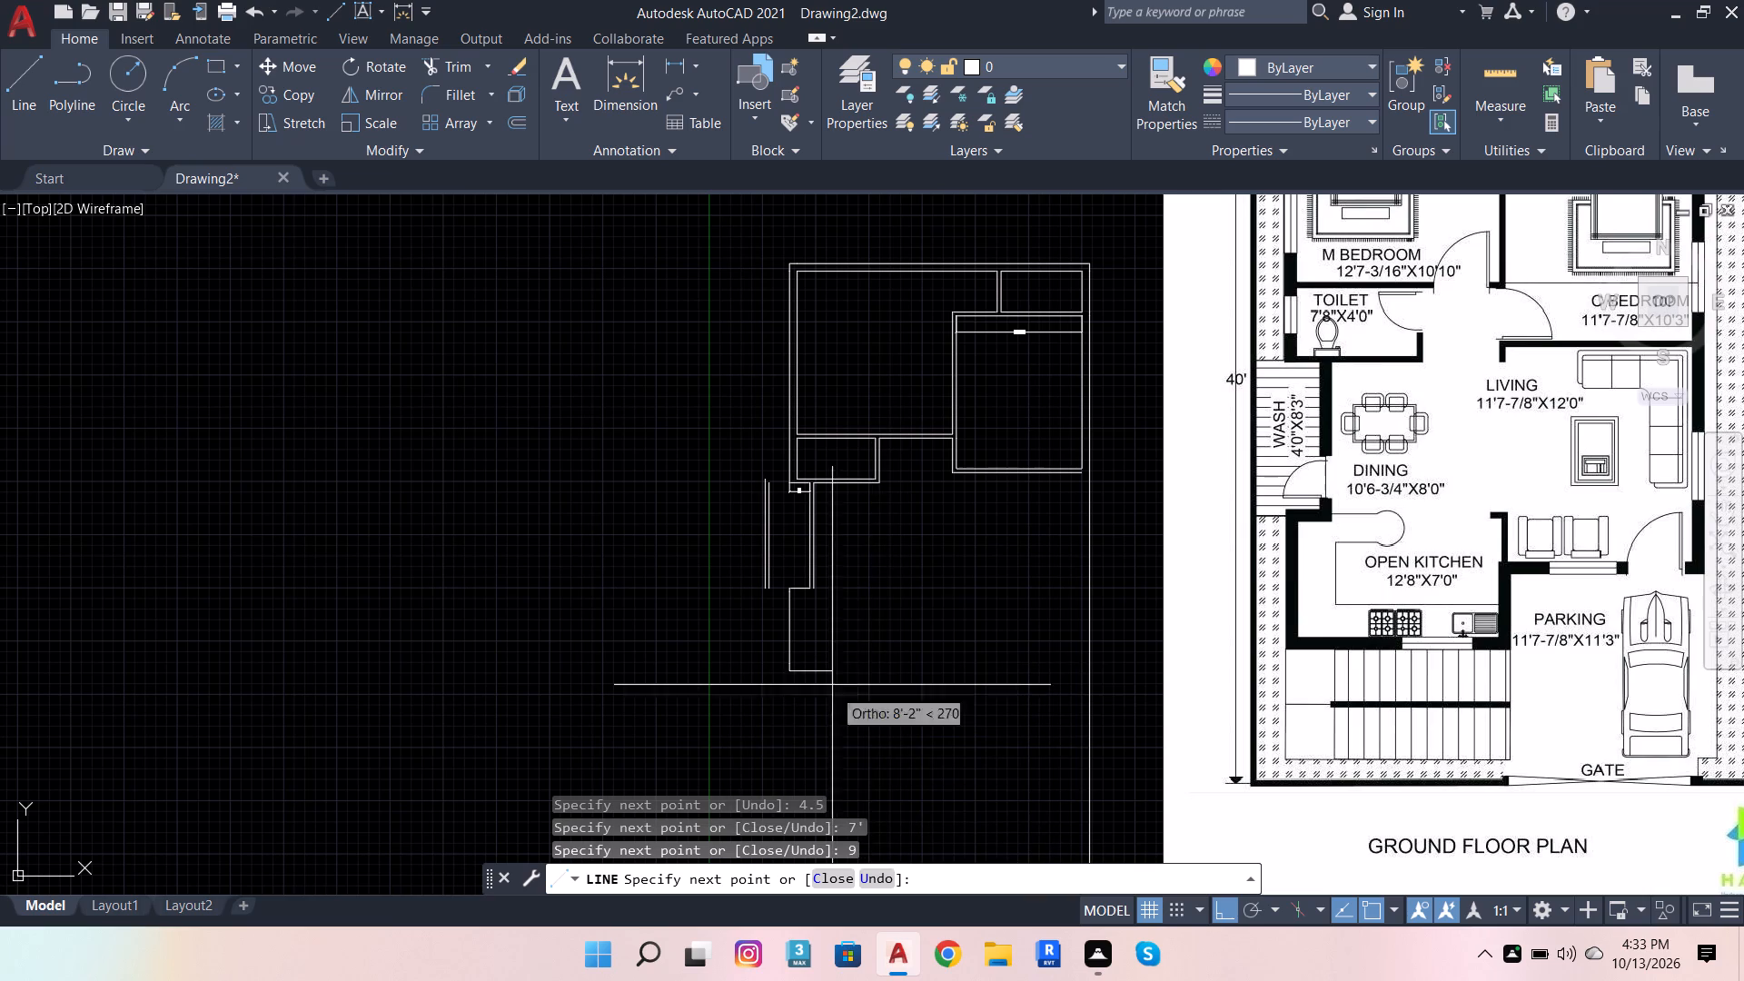
Continue the line horizontally toward the parking side by 9" and 12'8" for the open kitchen's bottom wall, and finish it.
scroll(897, 638, up, 1)
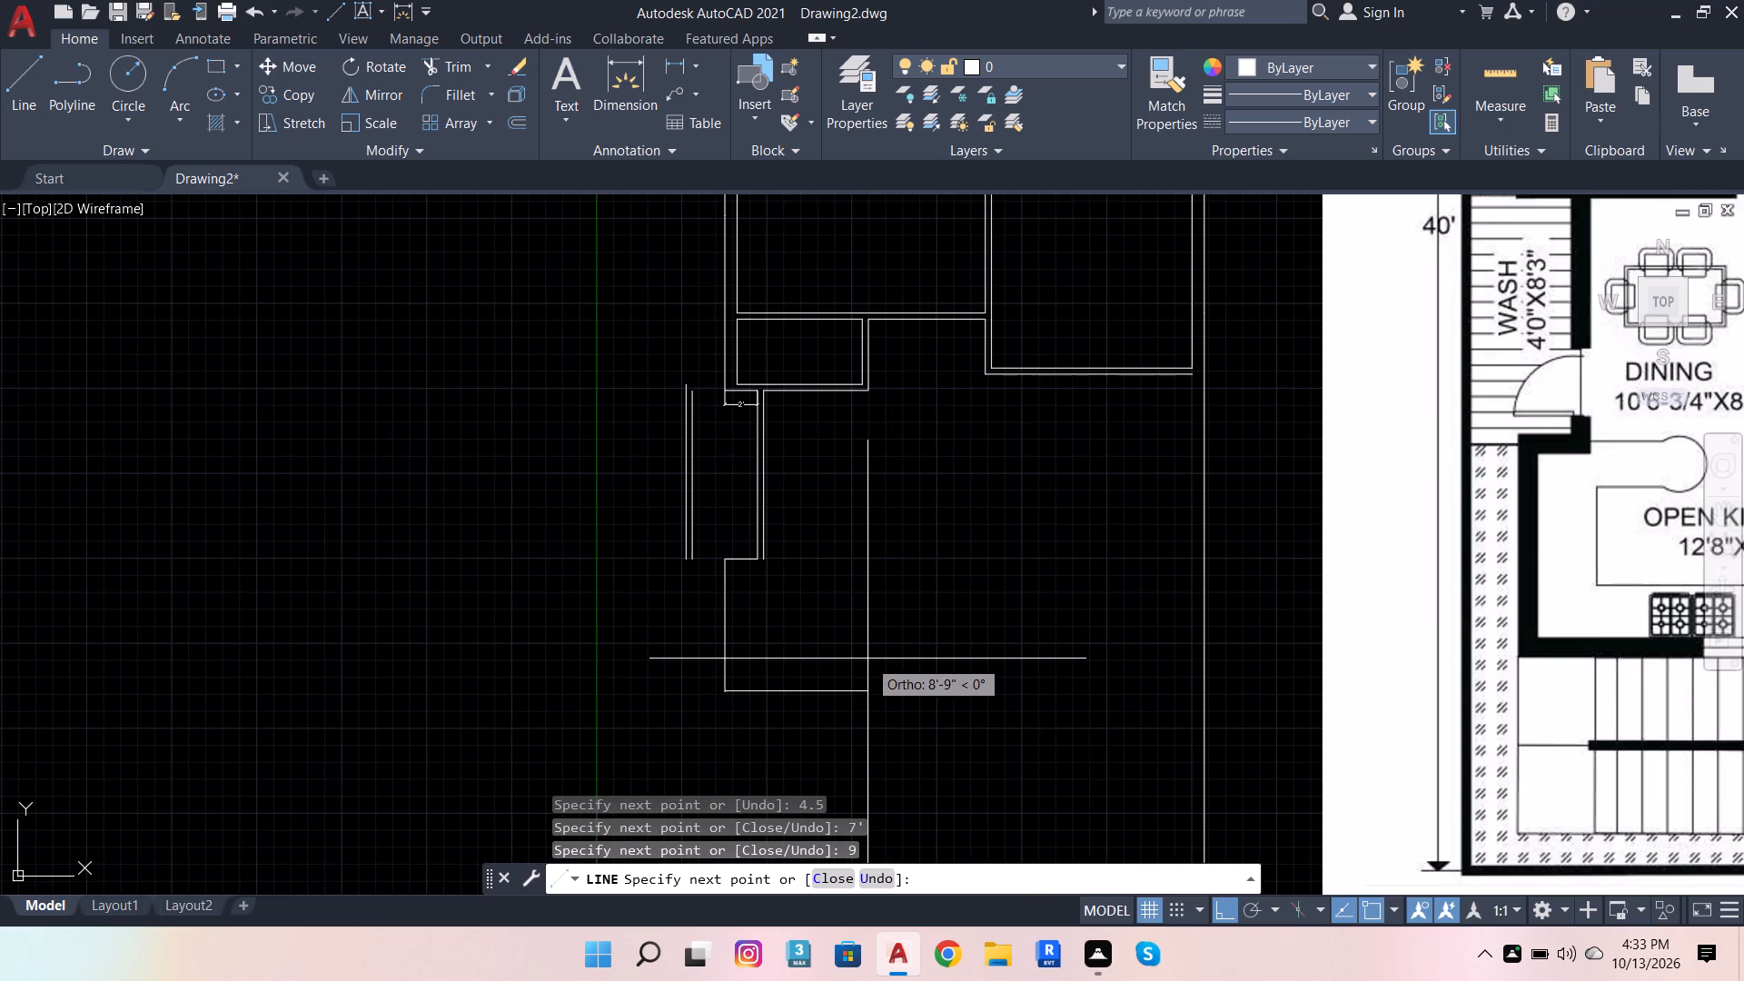
key(9)
key(Return)
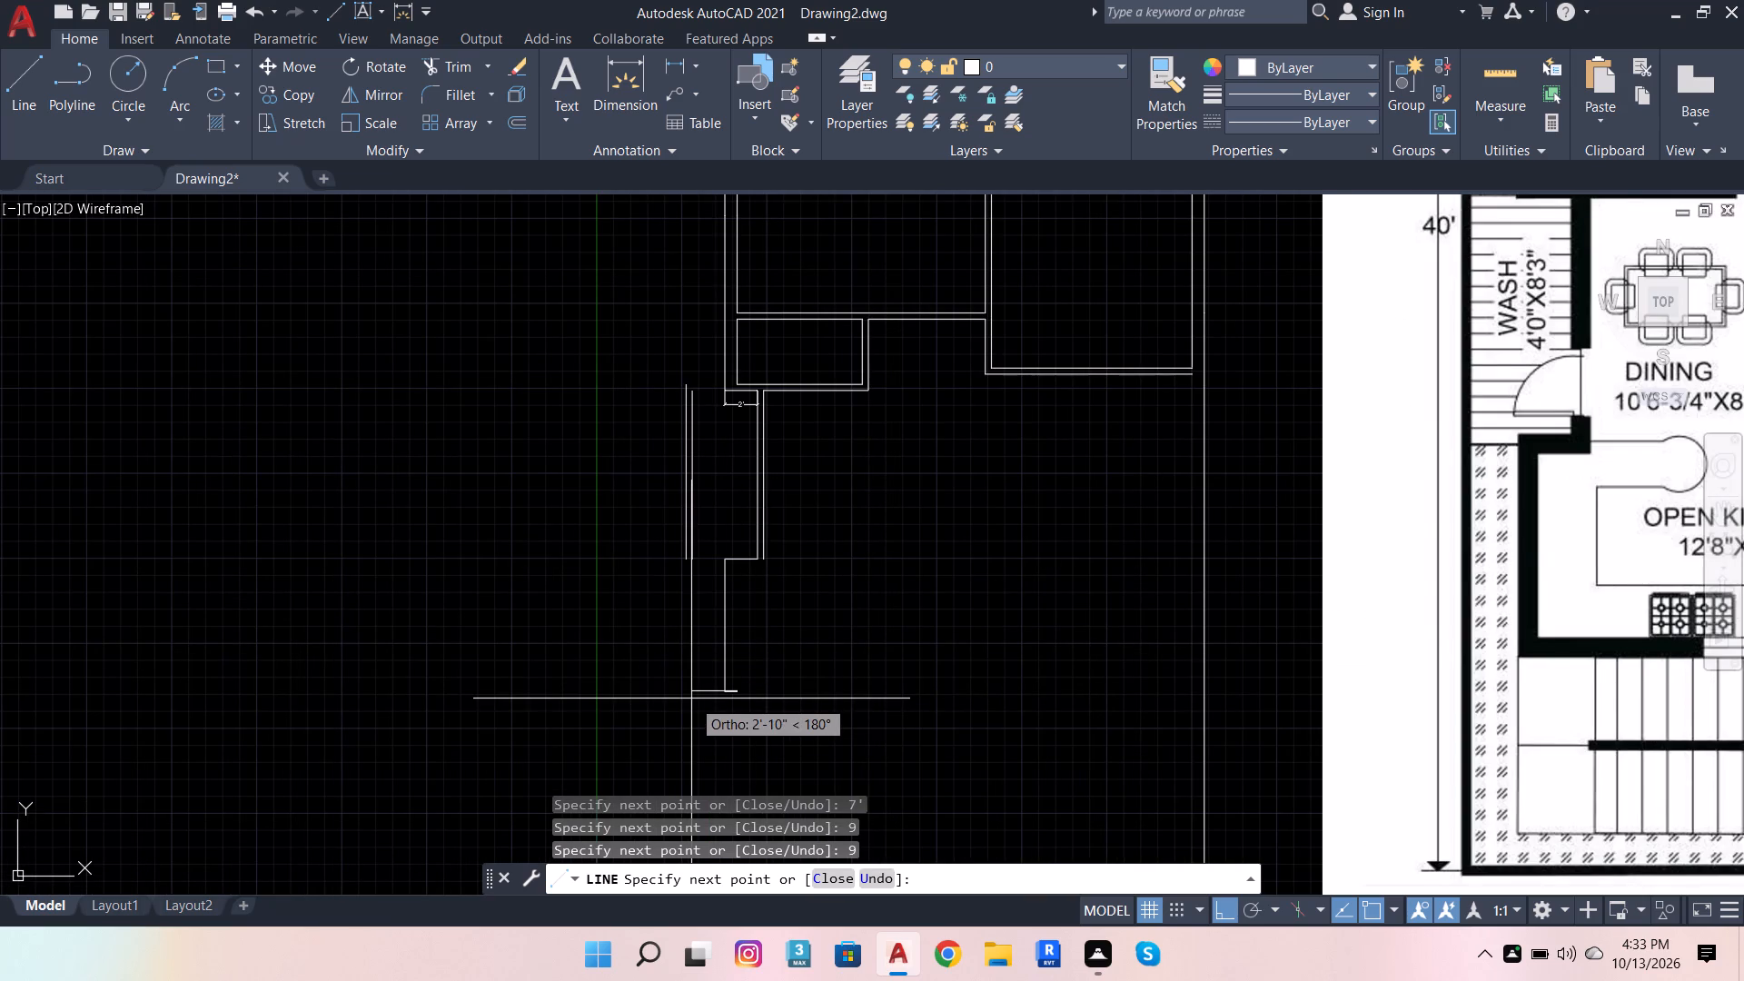
scroll(691, 699, down, 1)
scroll(802, 693, up, 1)
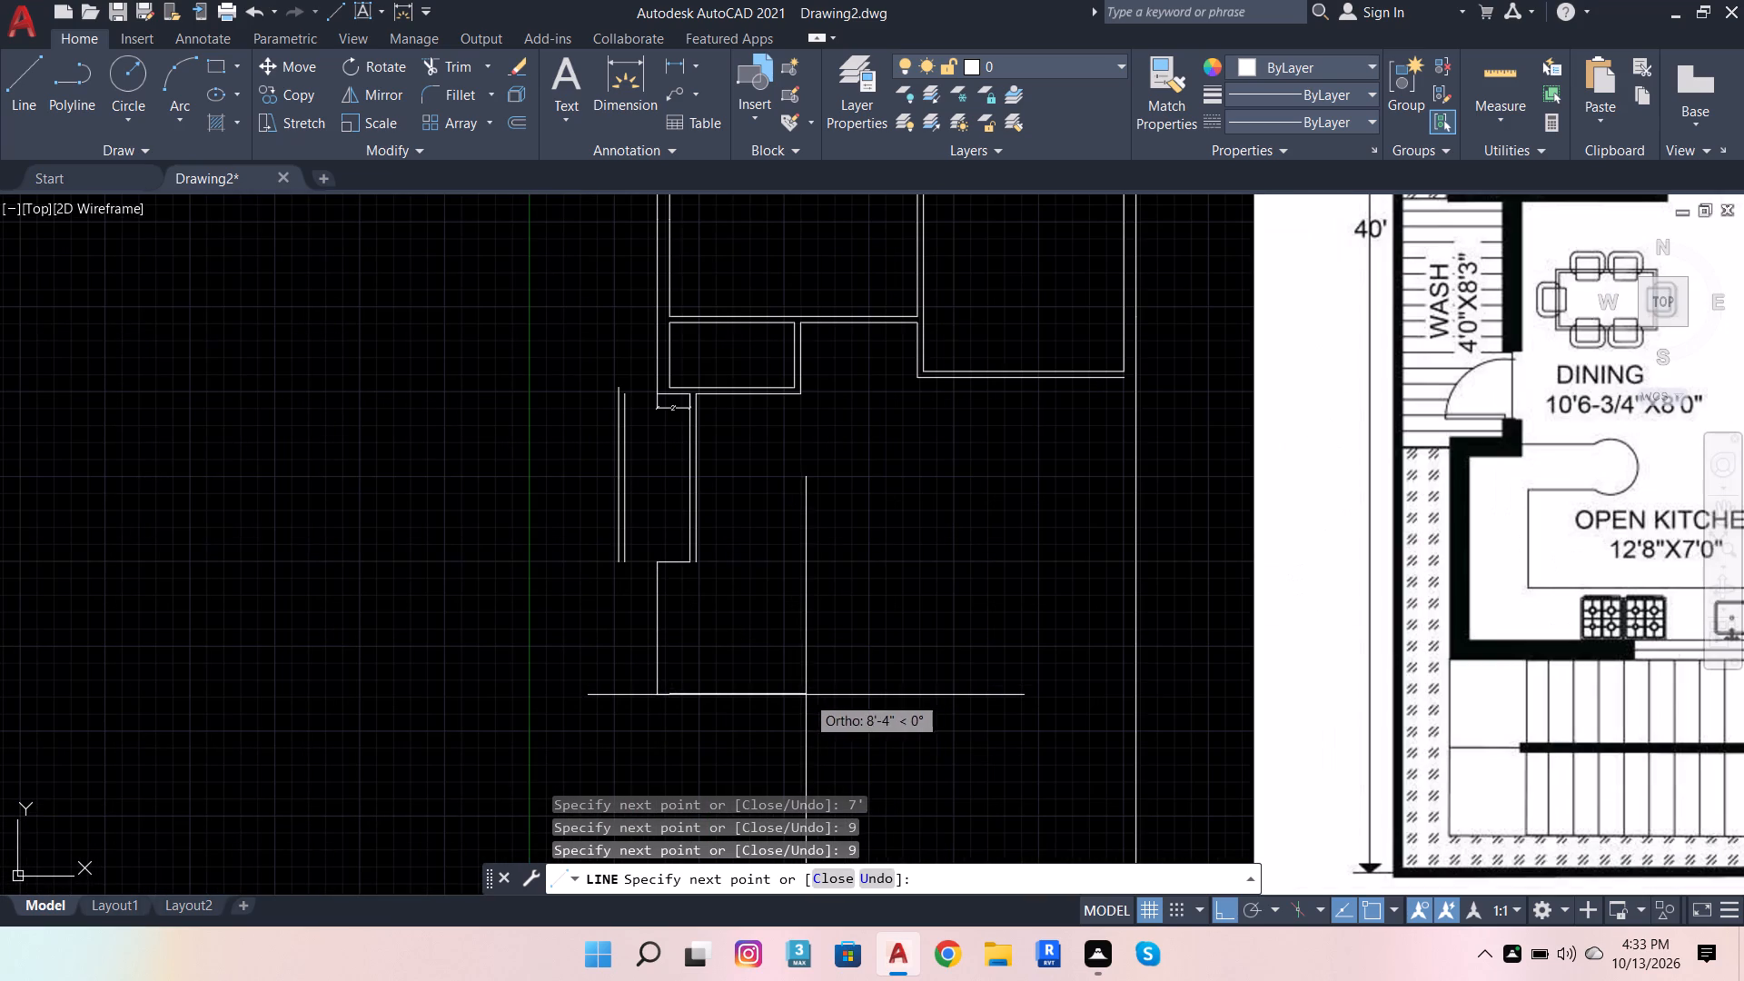
text(12')
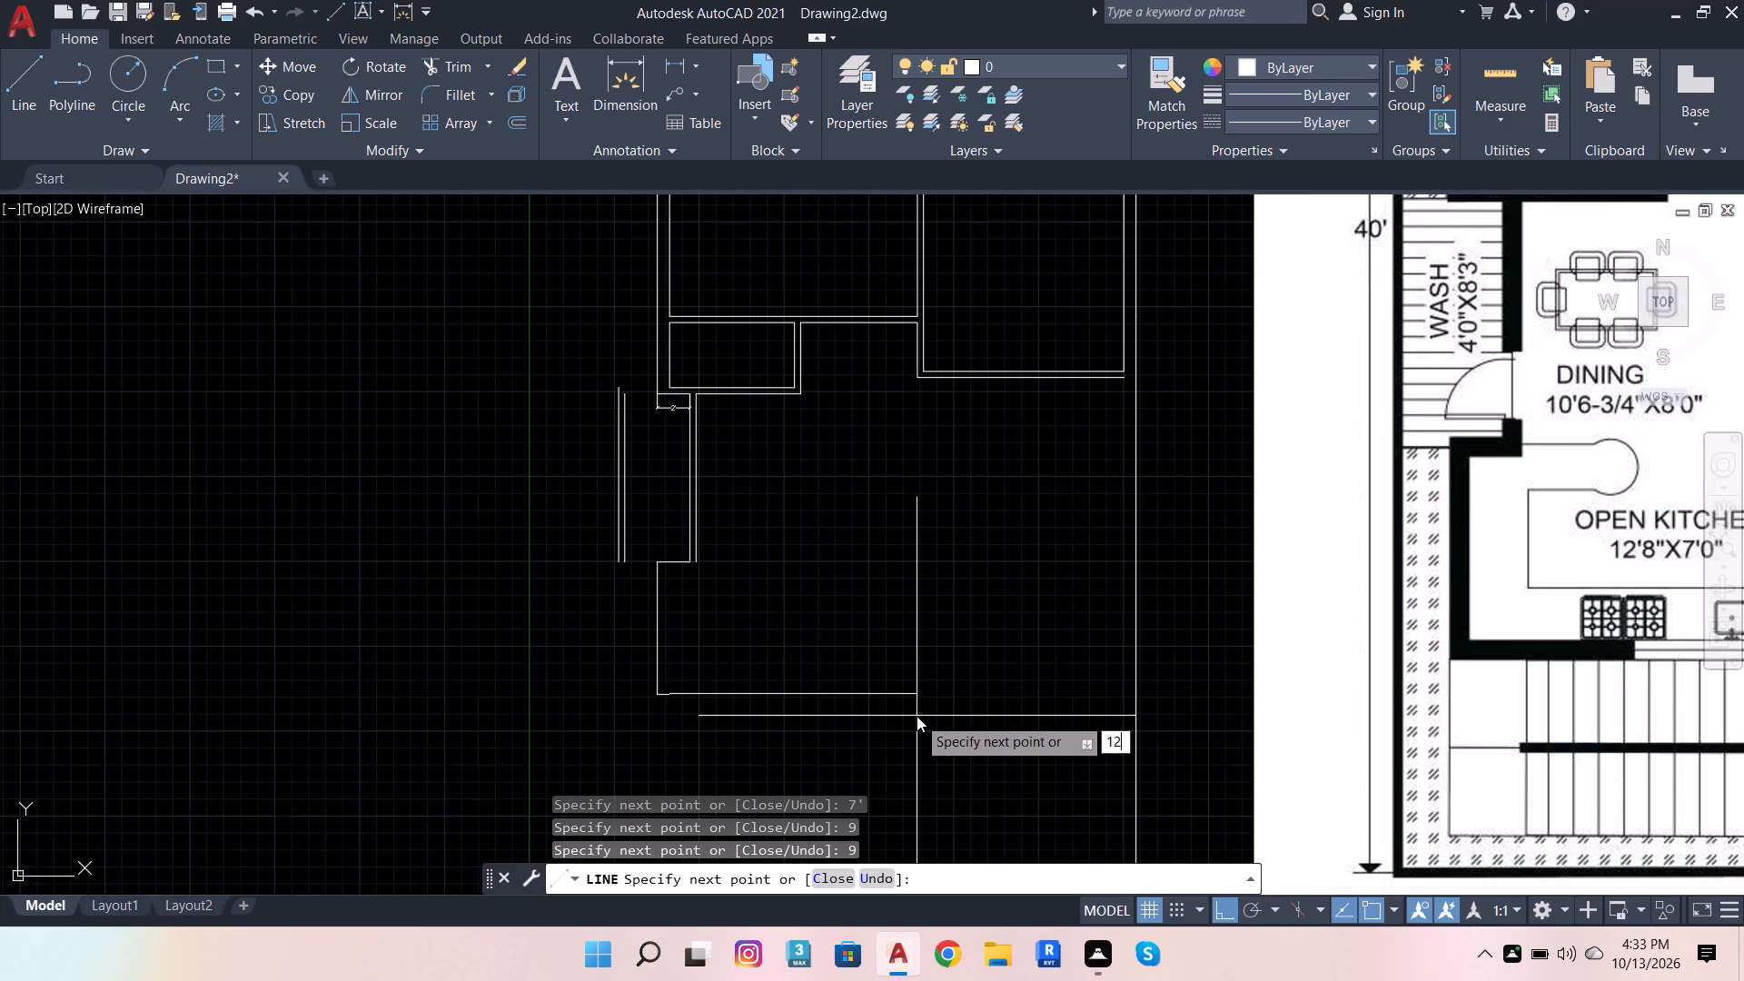
key(8)
key(Return)
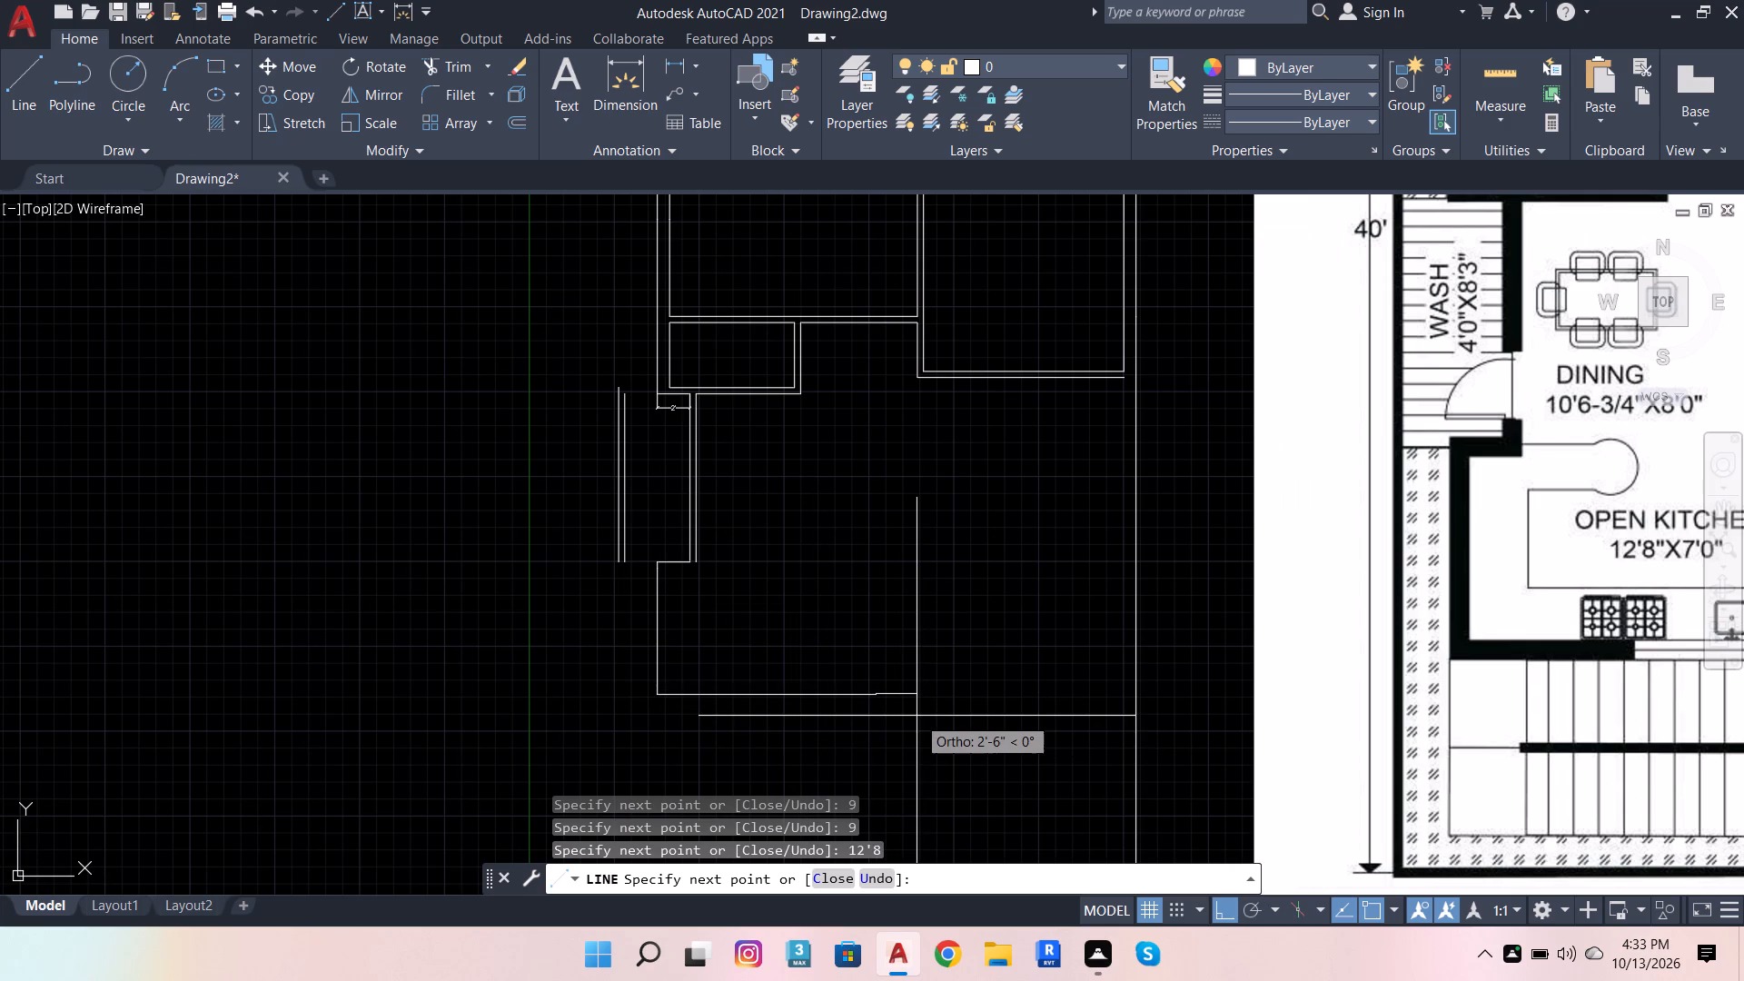
scroll(830, 750, down, 1)
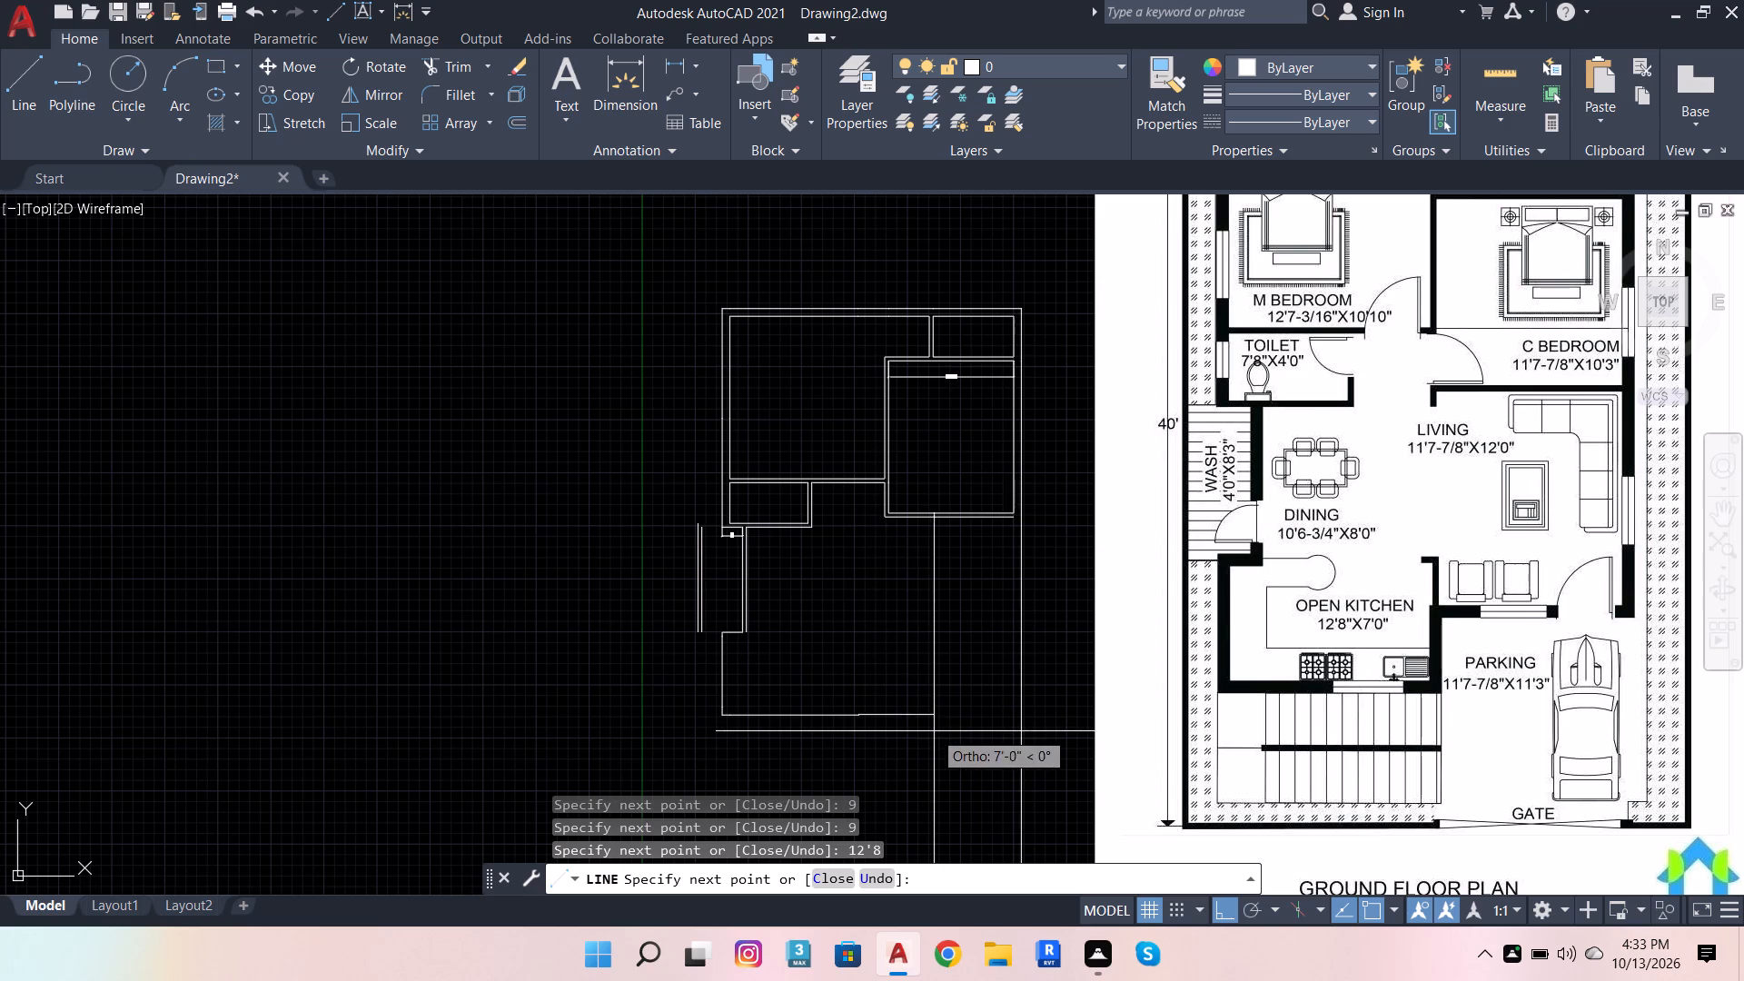
key(space)
Offset the 7' vertical line of the kitchen's outer side wall 9" toward the kitchen interior.
scroll(817, 722, up, 2)
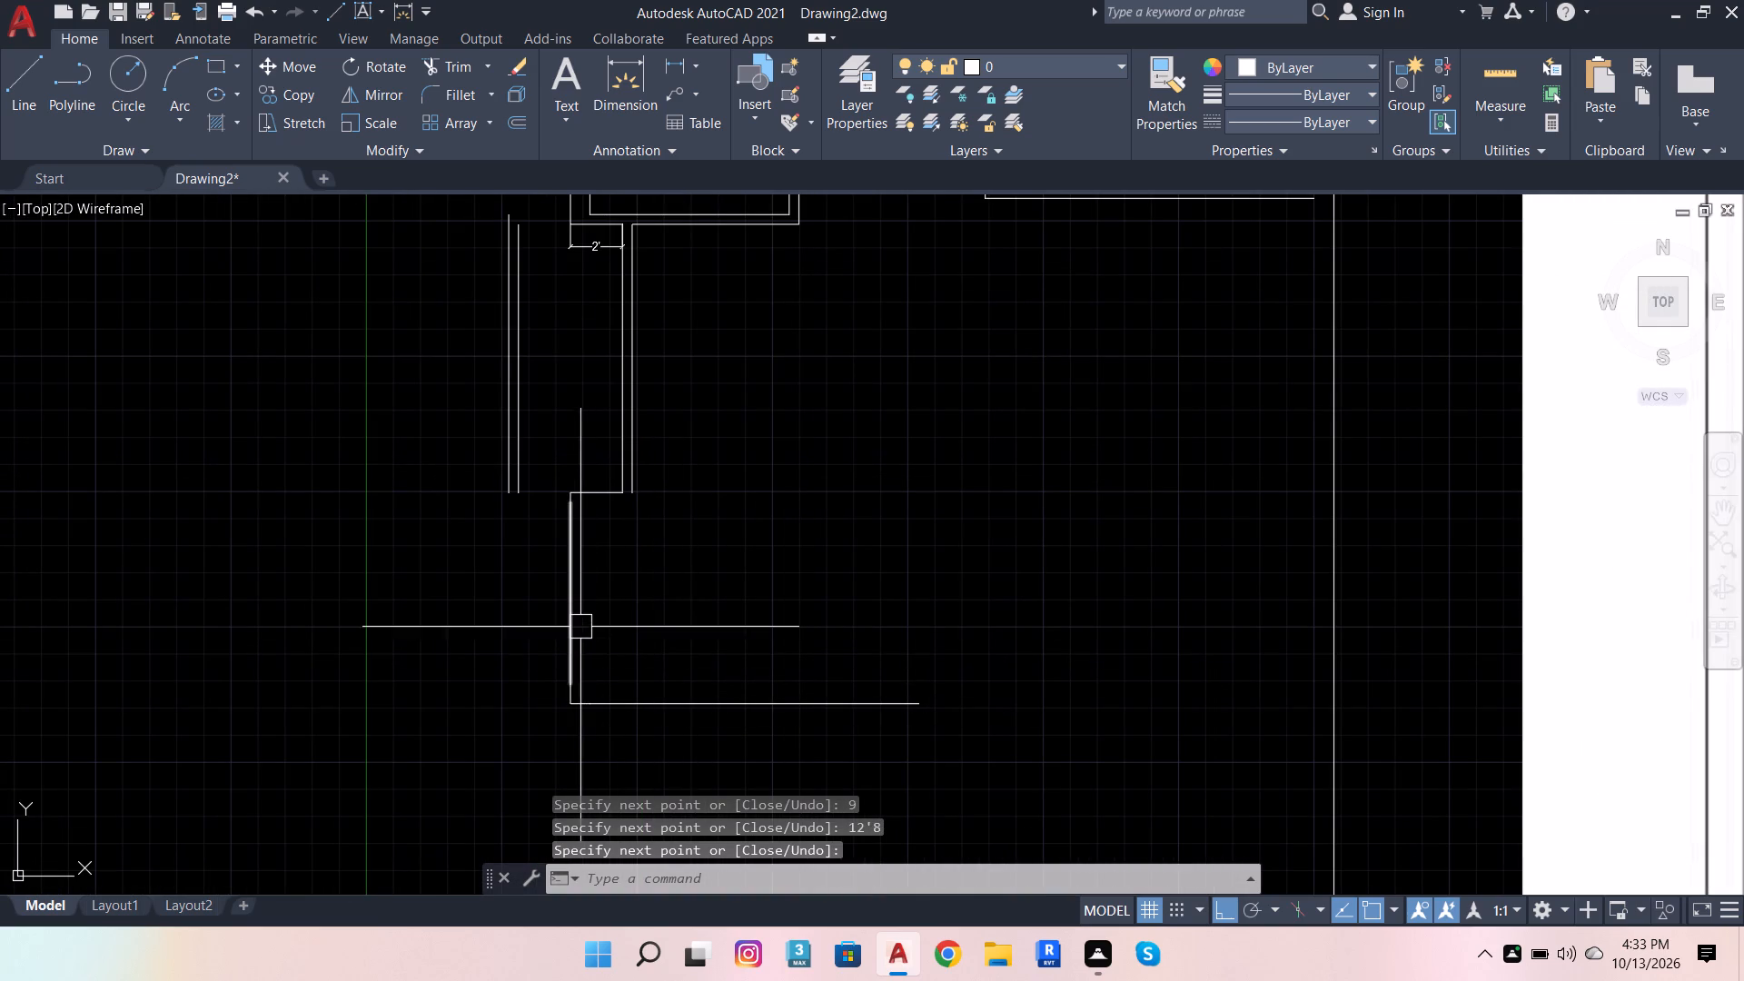
click(580, 624)
click(522, 122)
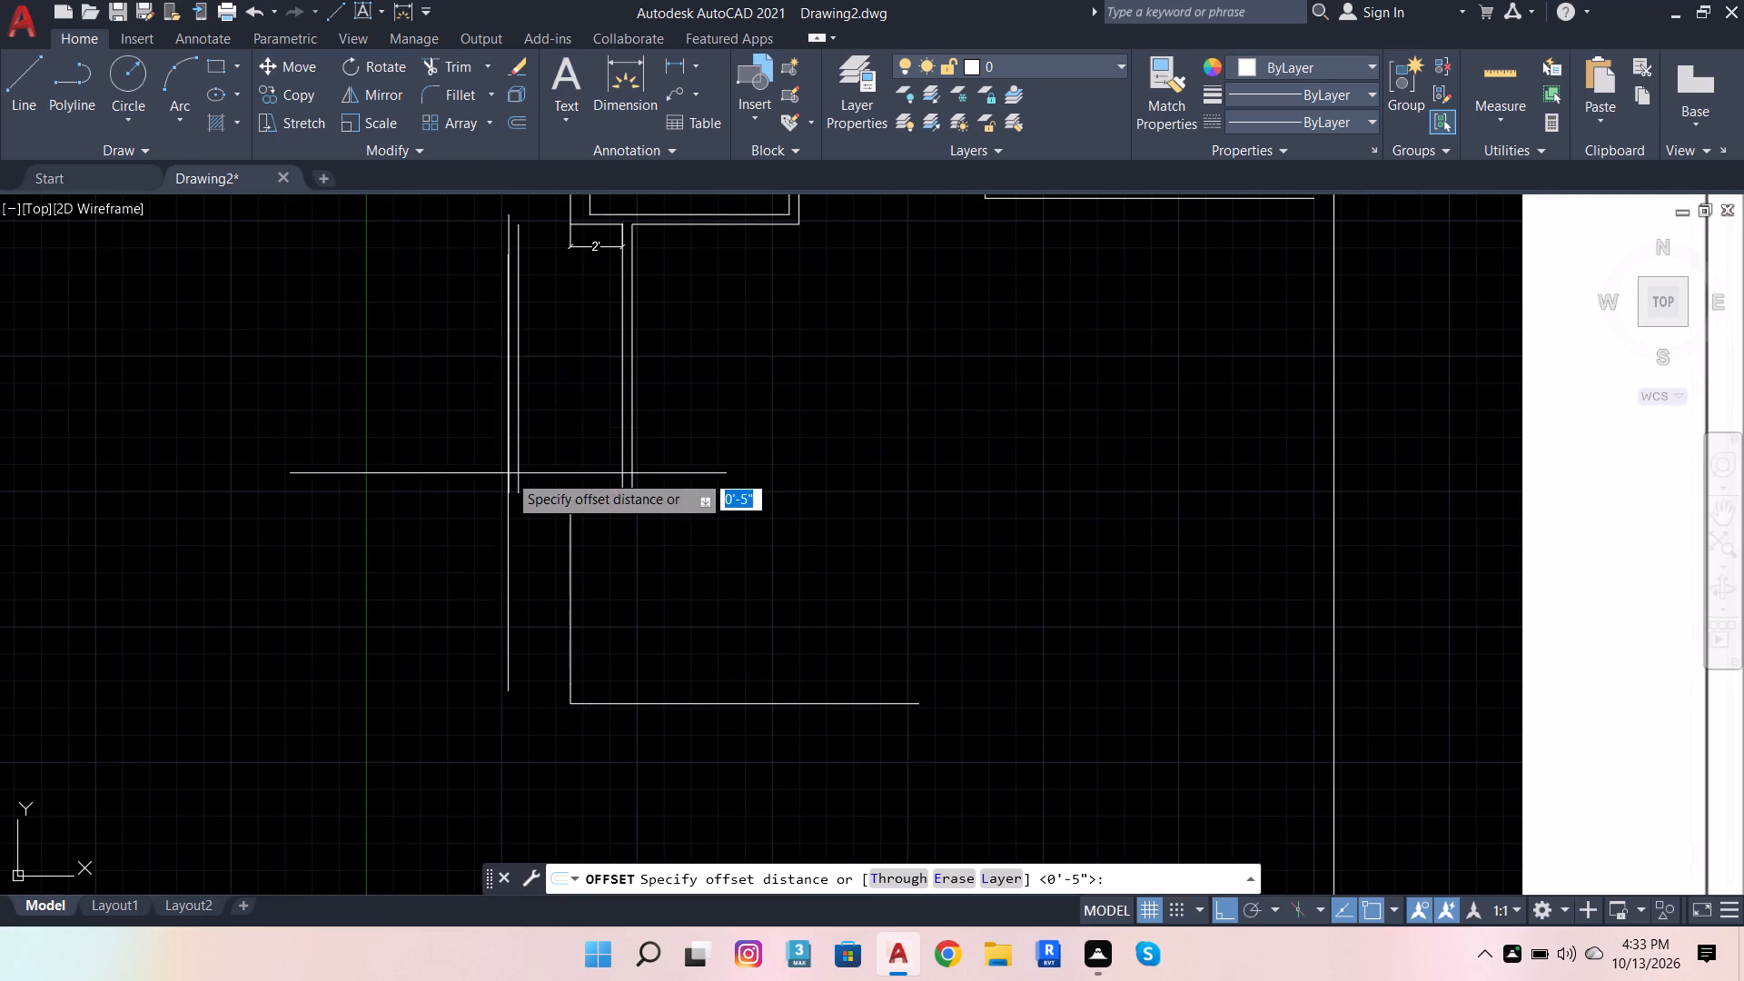
click(570, 518)
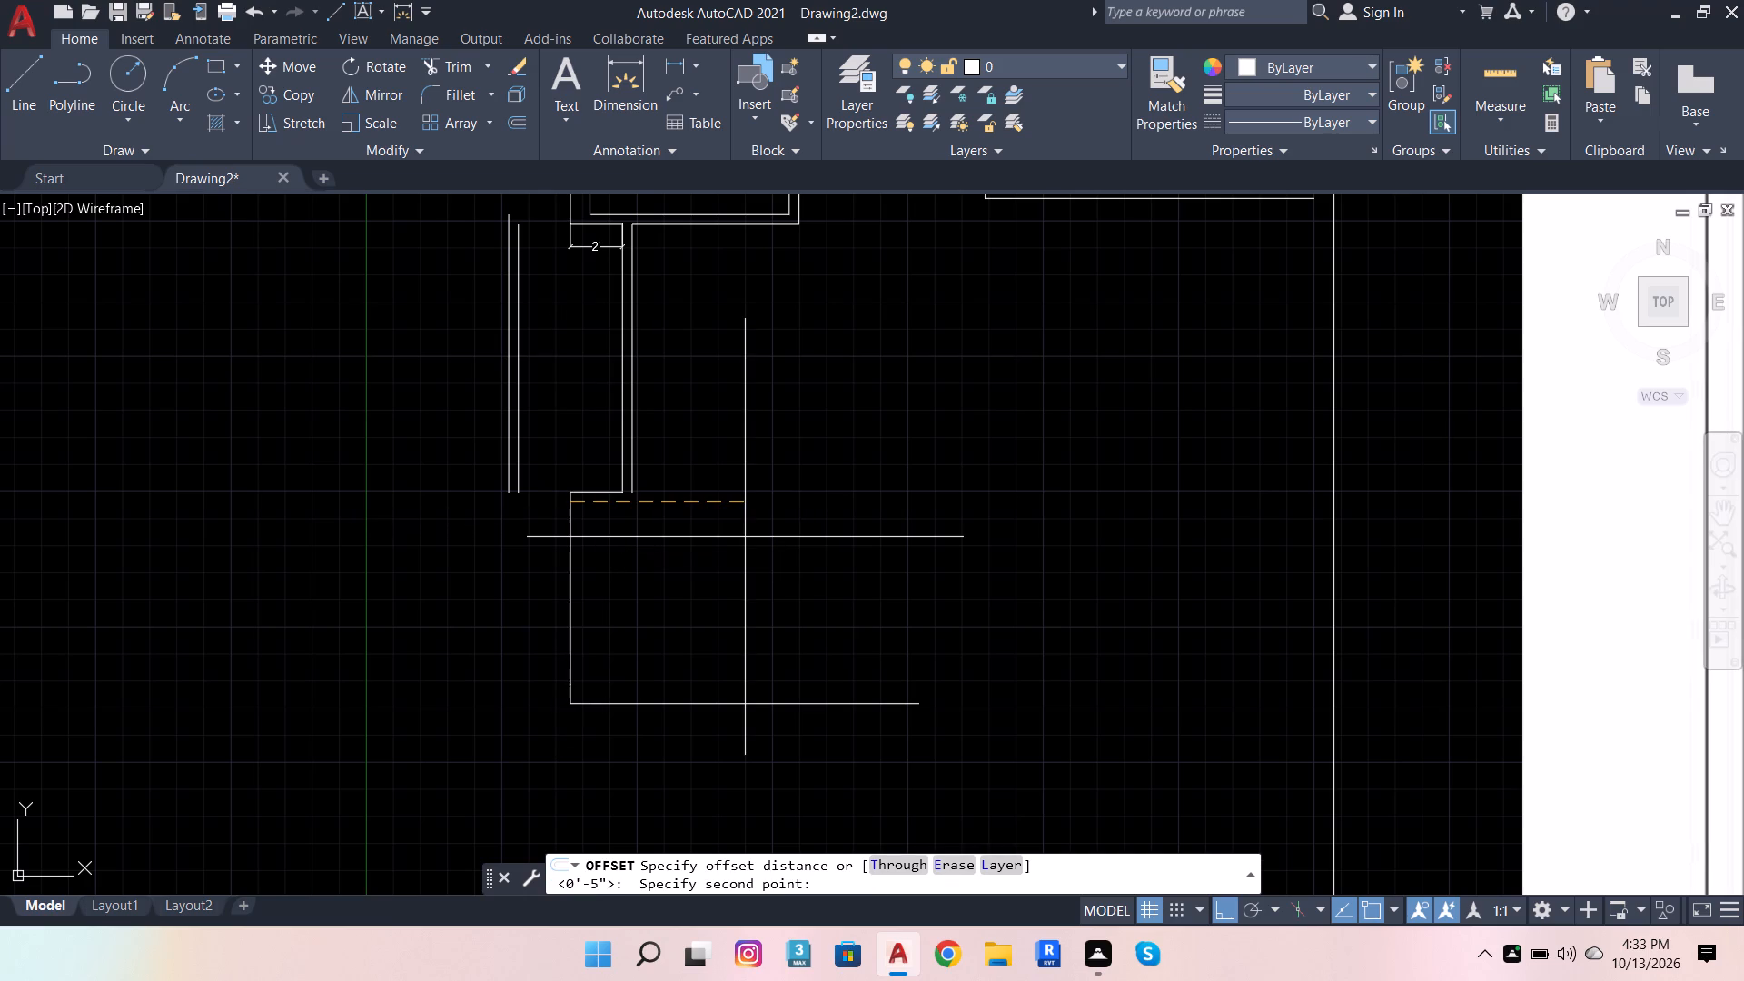
key(9)
key(Return)
click(745, 537)
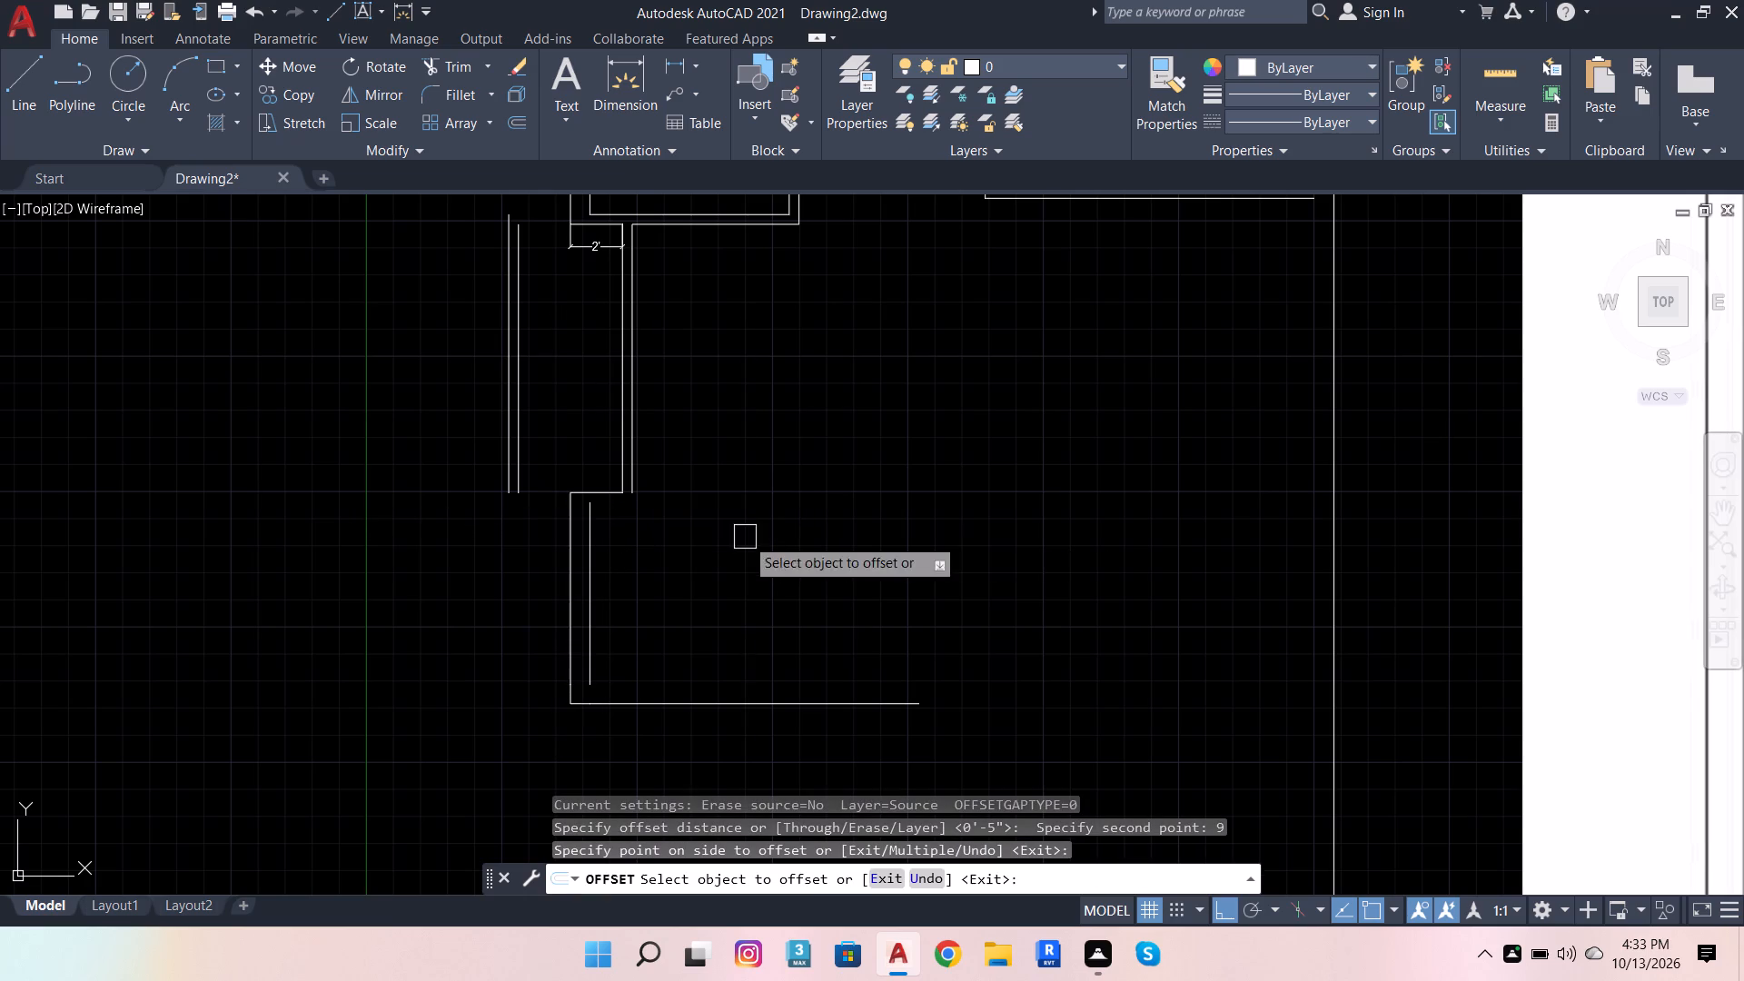
Offset the open kitchen's 12'8" bottom wall line 9" toward the kitchen interior.
click(725, 691)
click(743, 636)
click(717, 702)
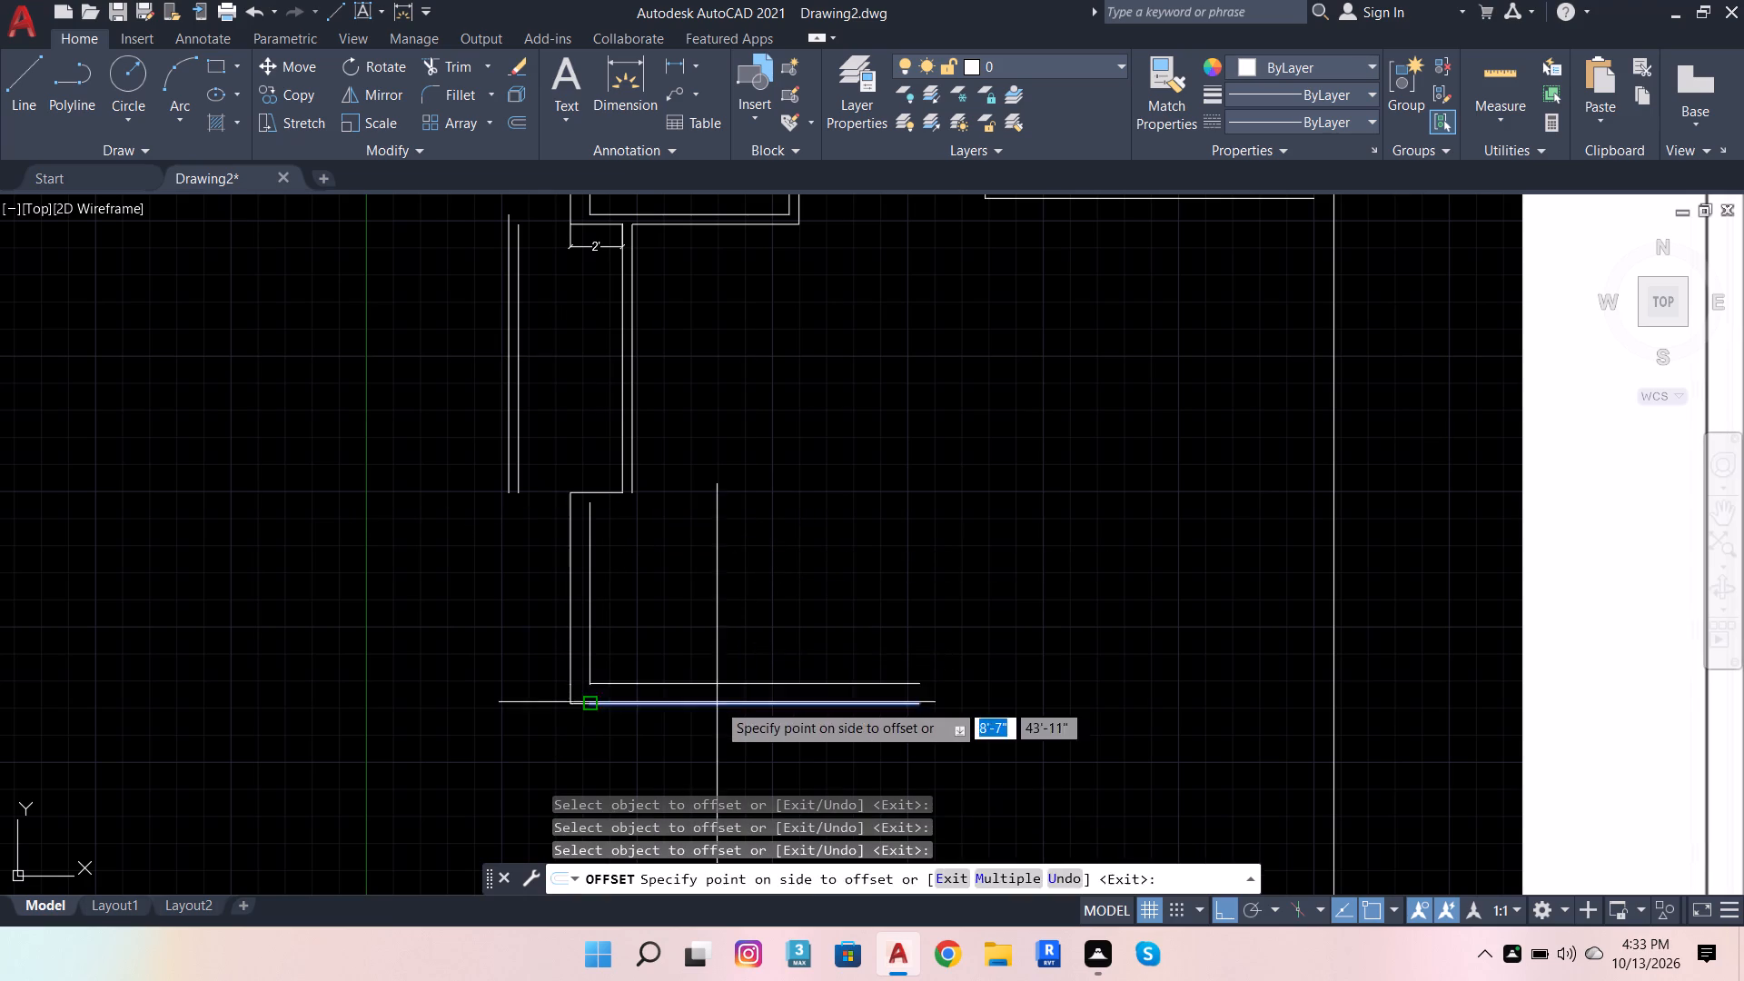
click(719, 636)
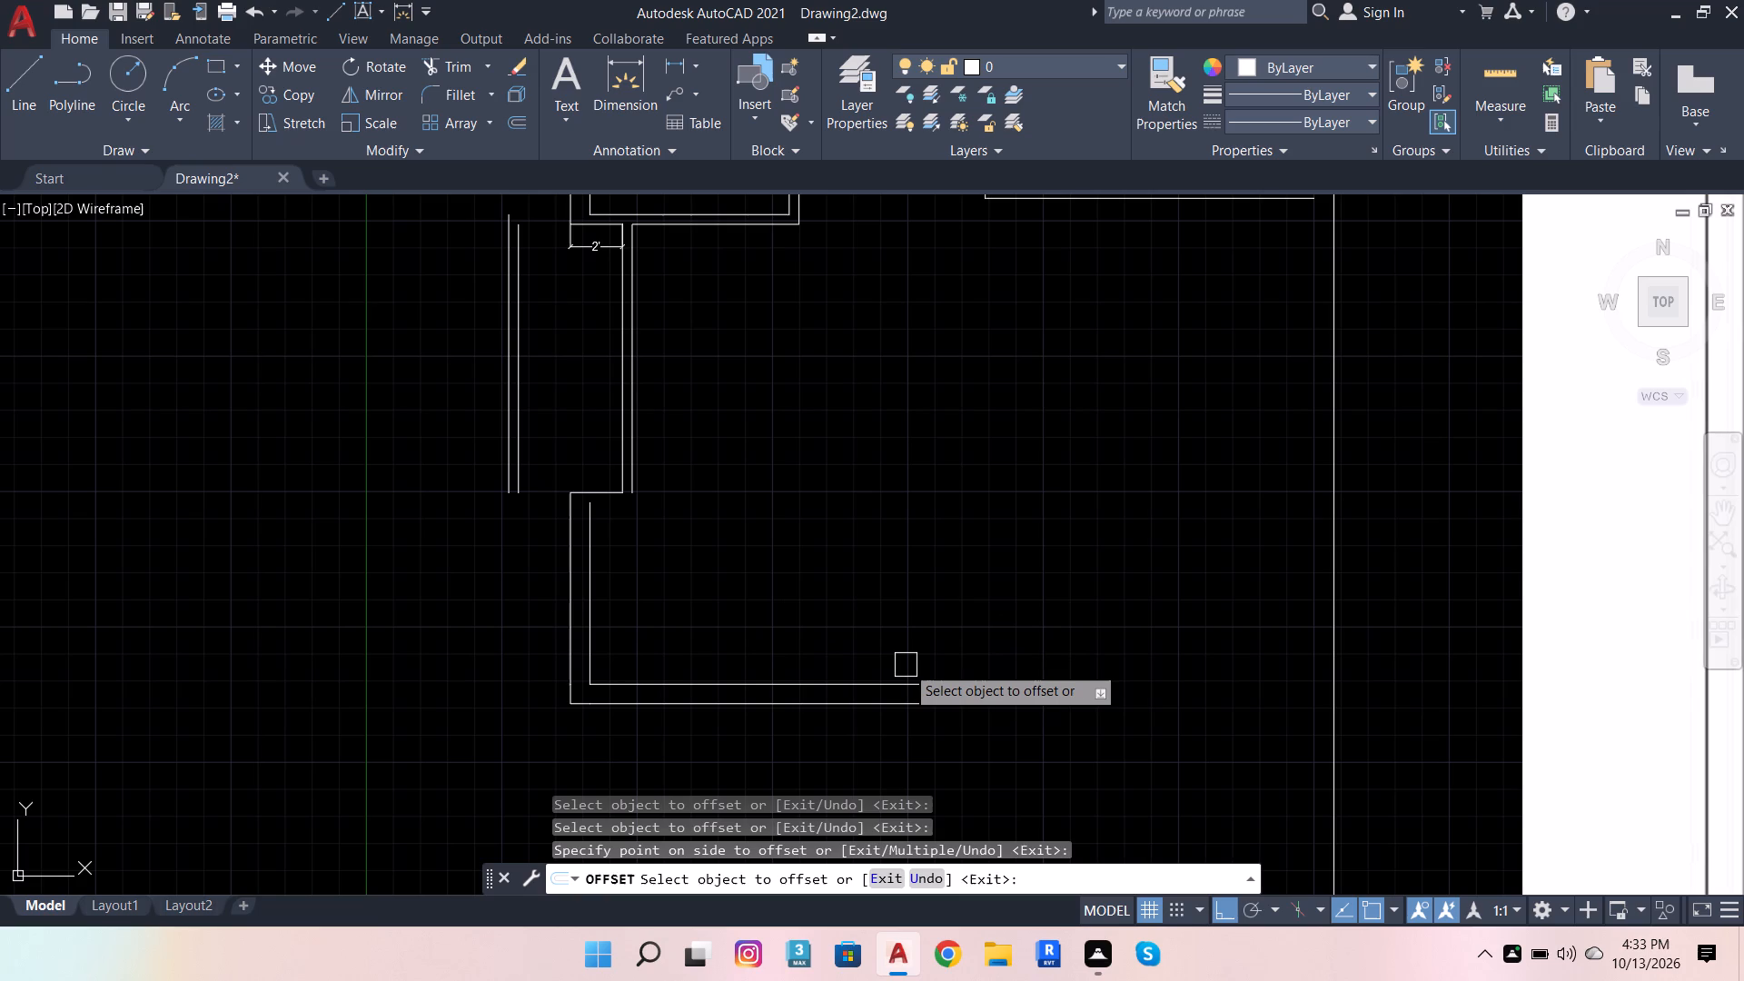
Extend the kitchen's outer bottom wall line with a 9" horizontal segment and a 5' upward segment for the parking-side wall, and finish it.
scroll(834, 712, down, 2)
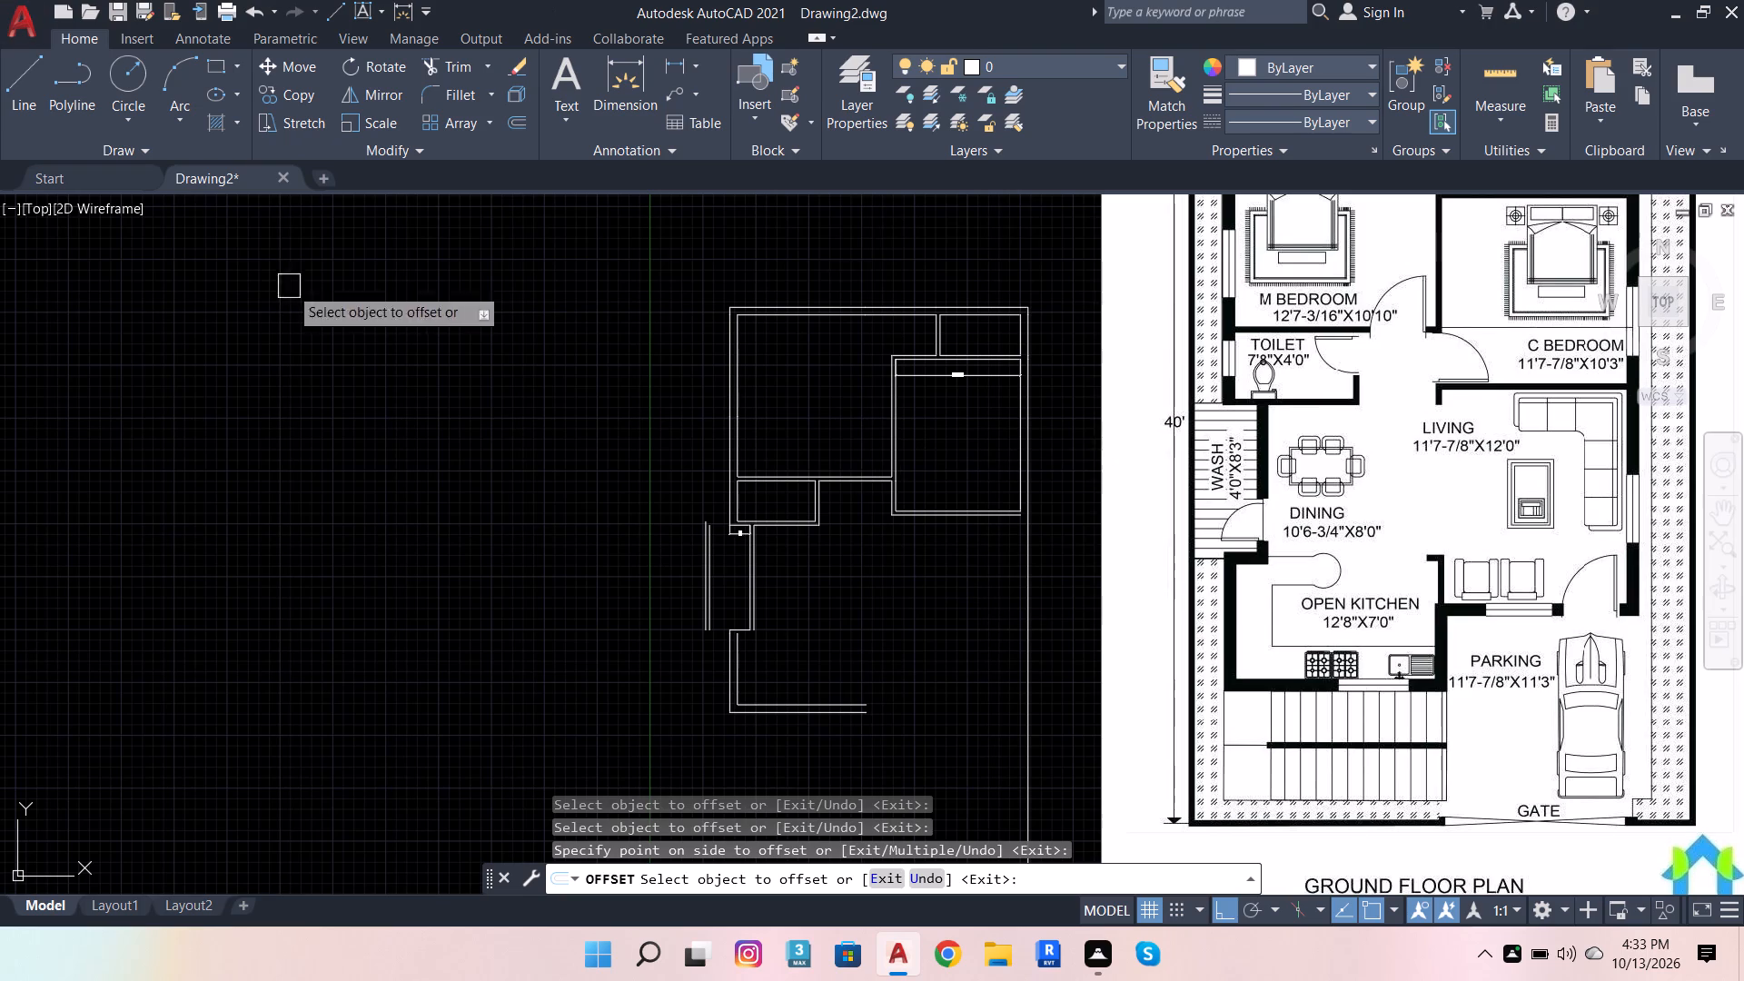
click(26, 78)
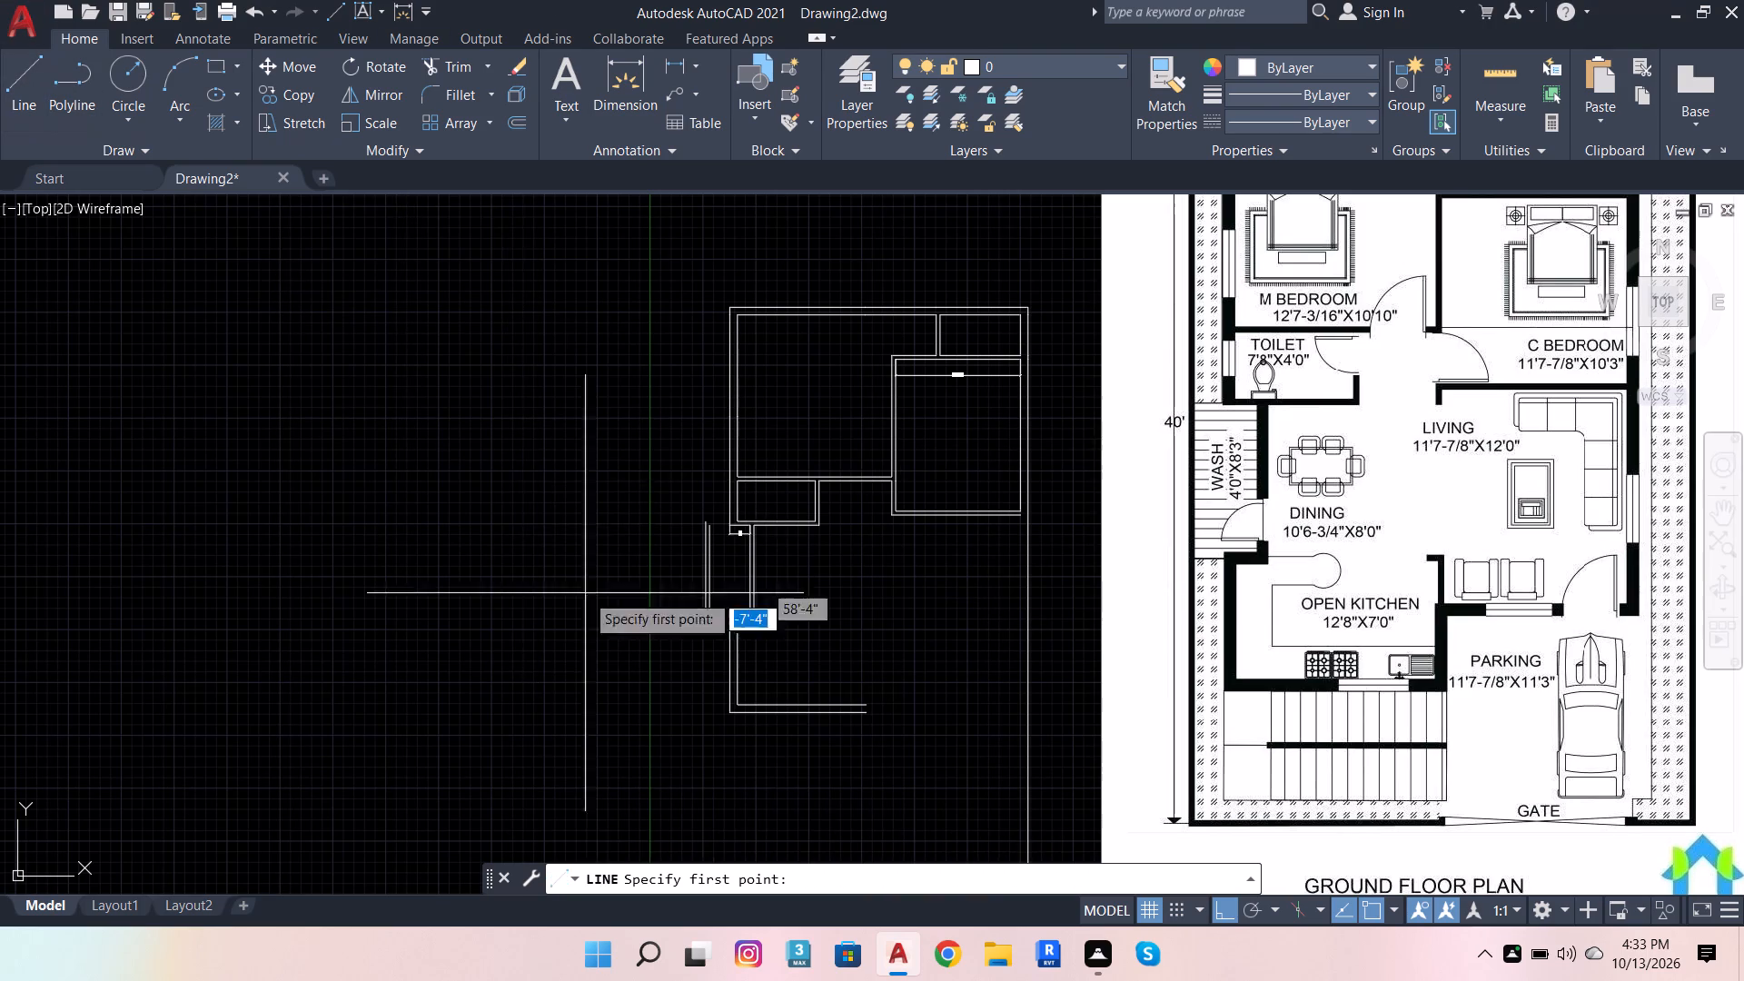
scroll(816, 740, up, 2)
click(941, 664)
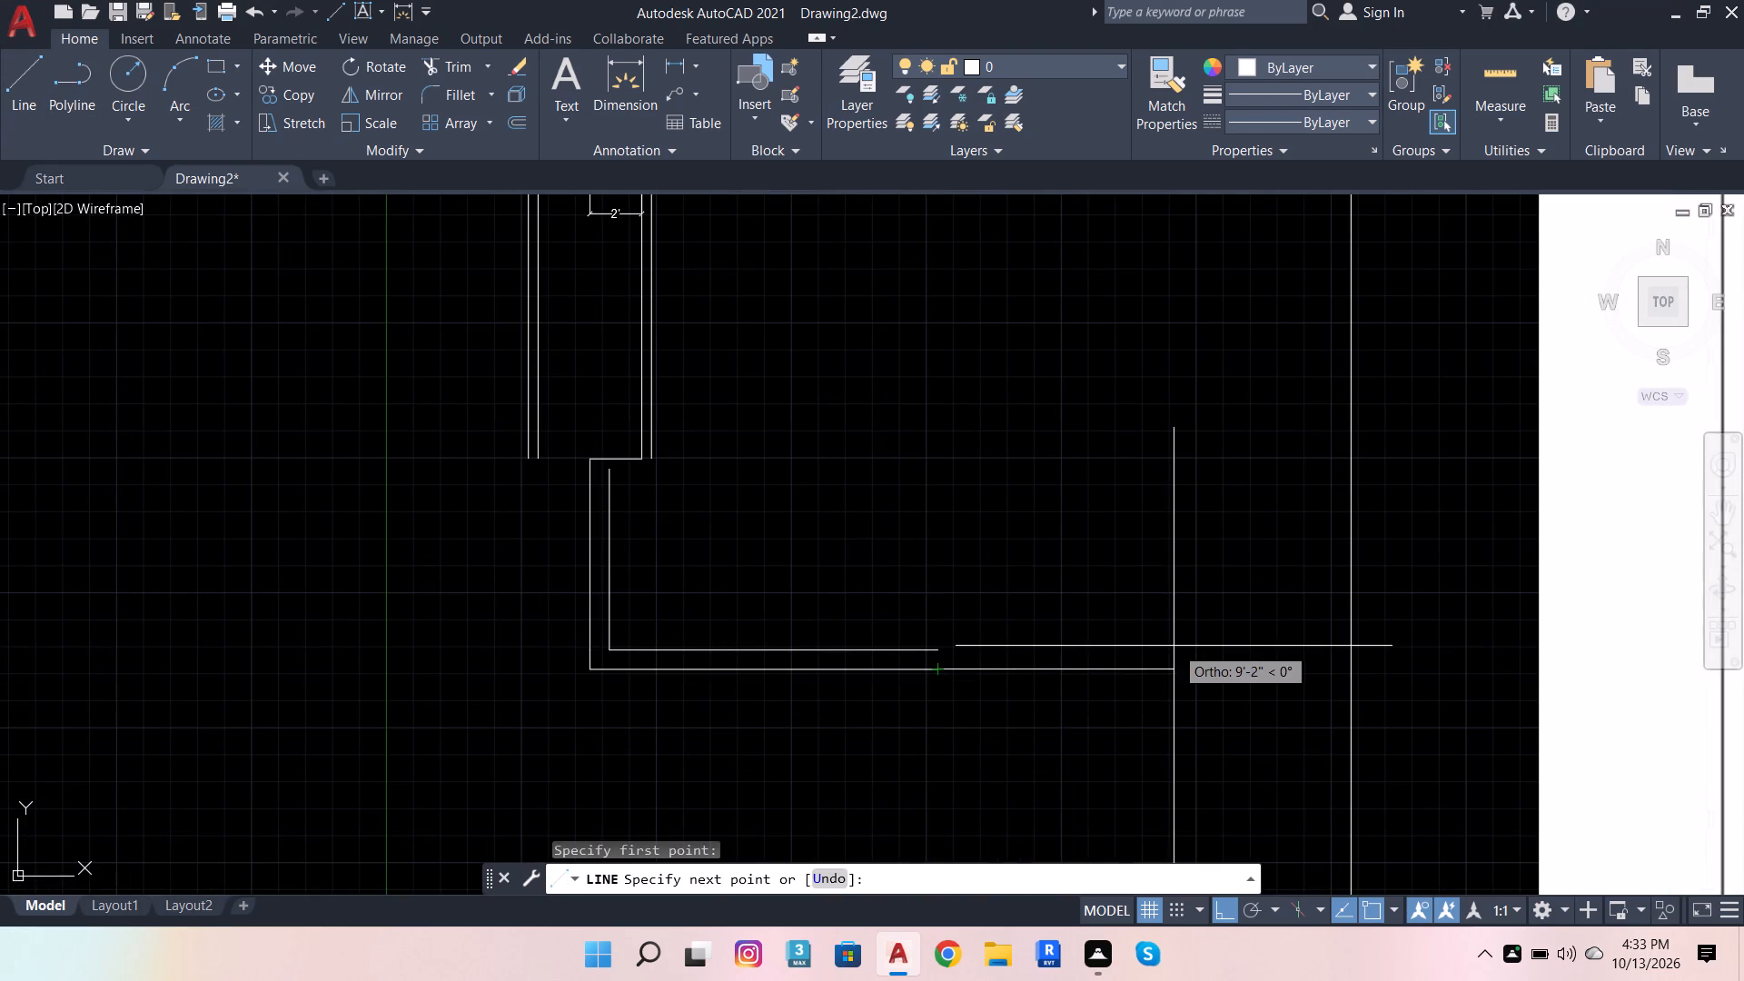
key(9)
key(Return)
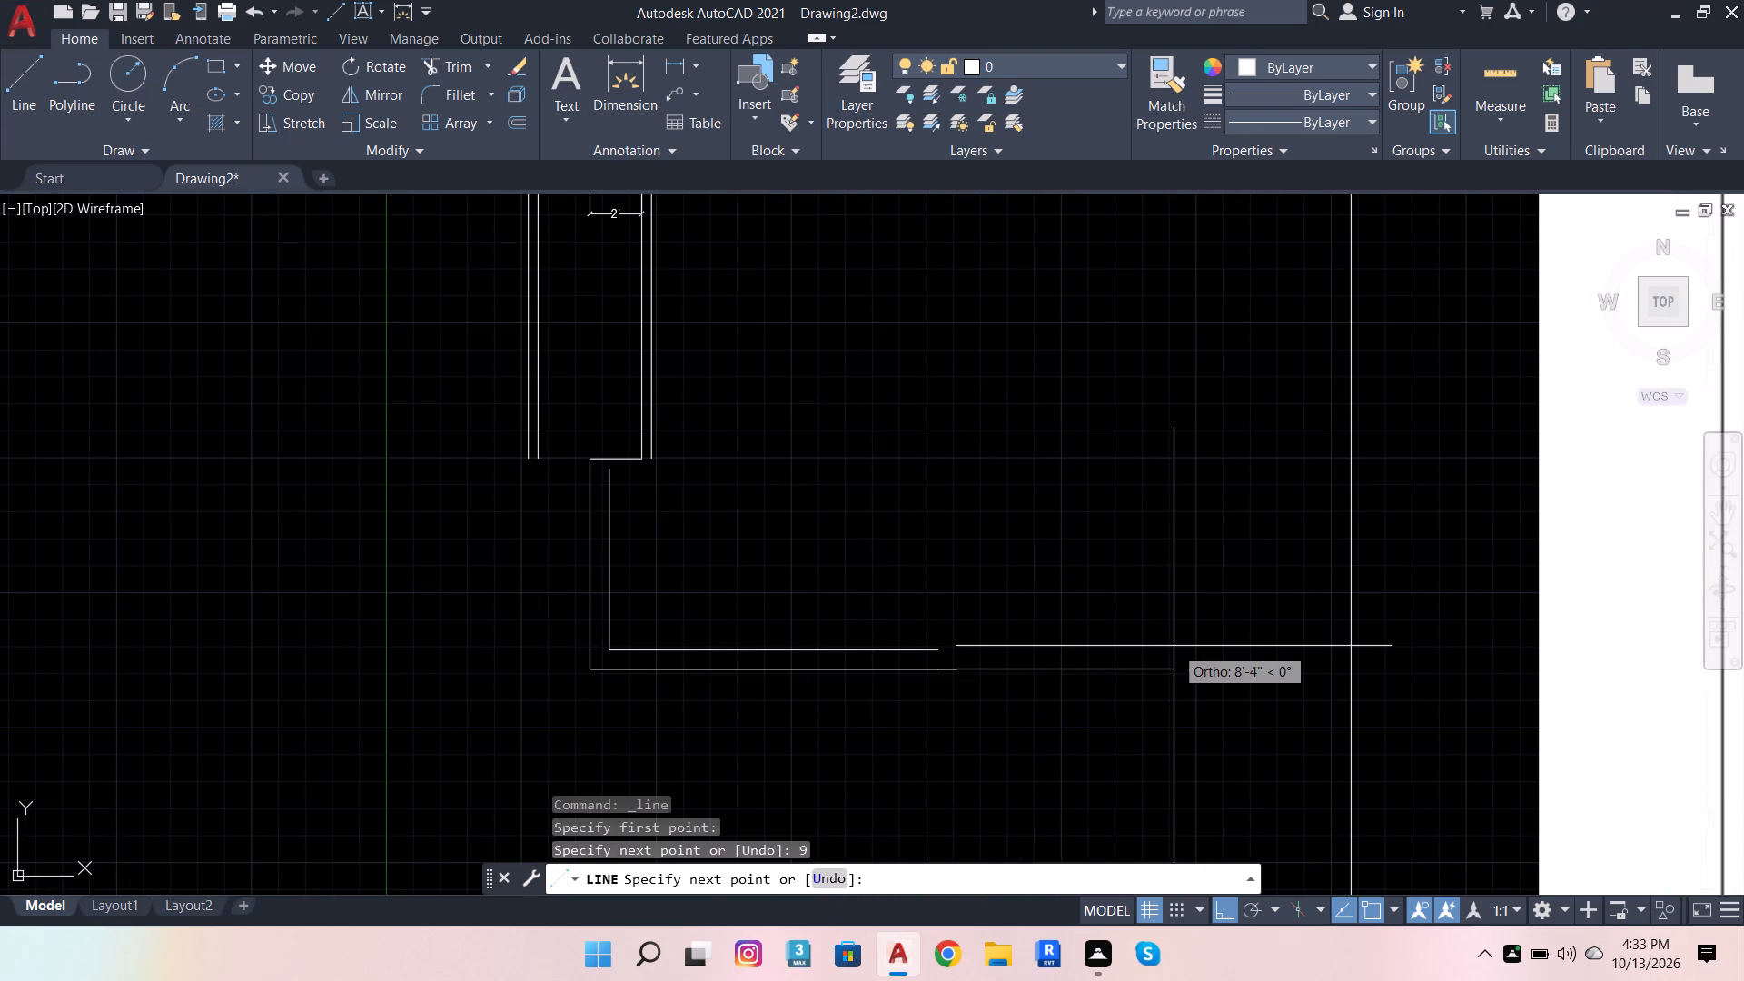
scroll(915, 464, down, 2)
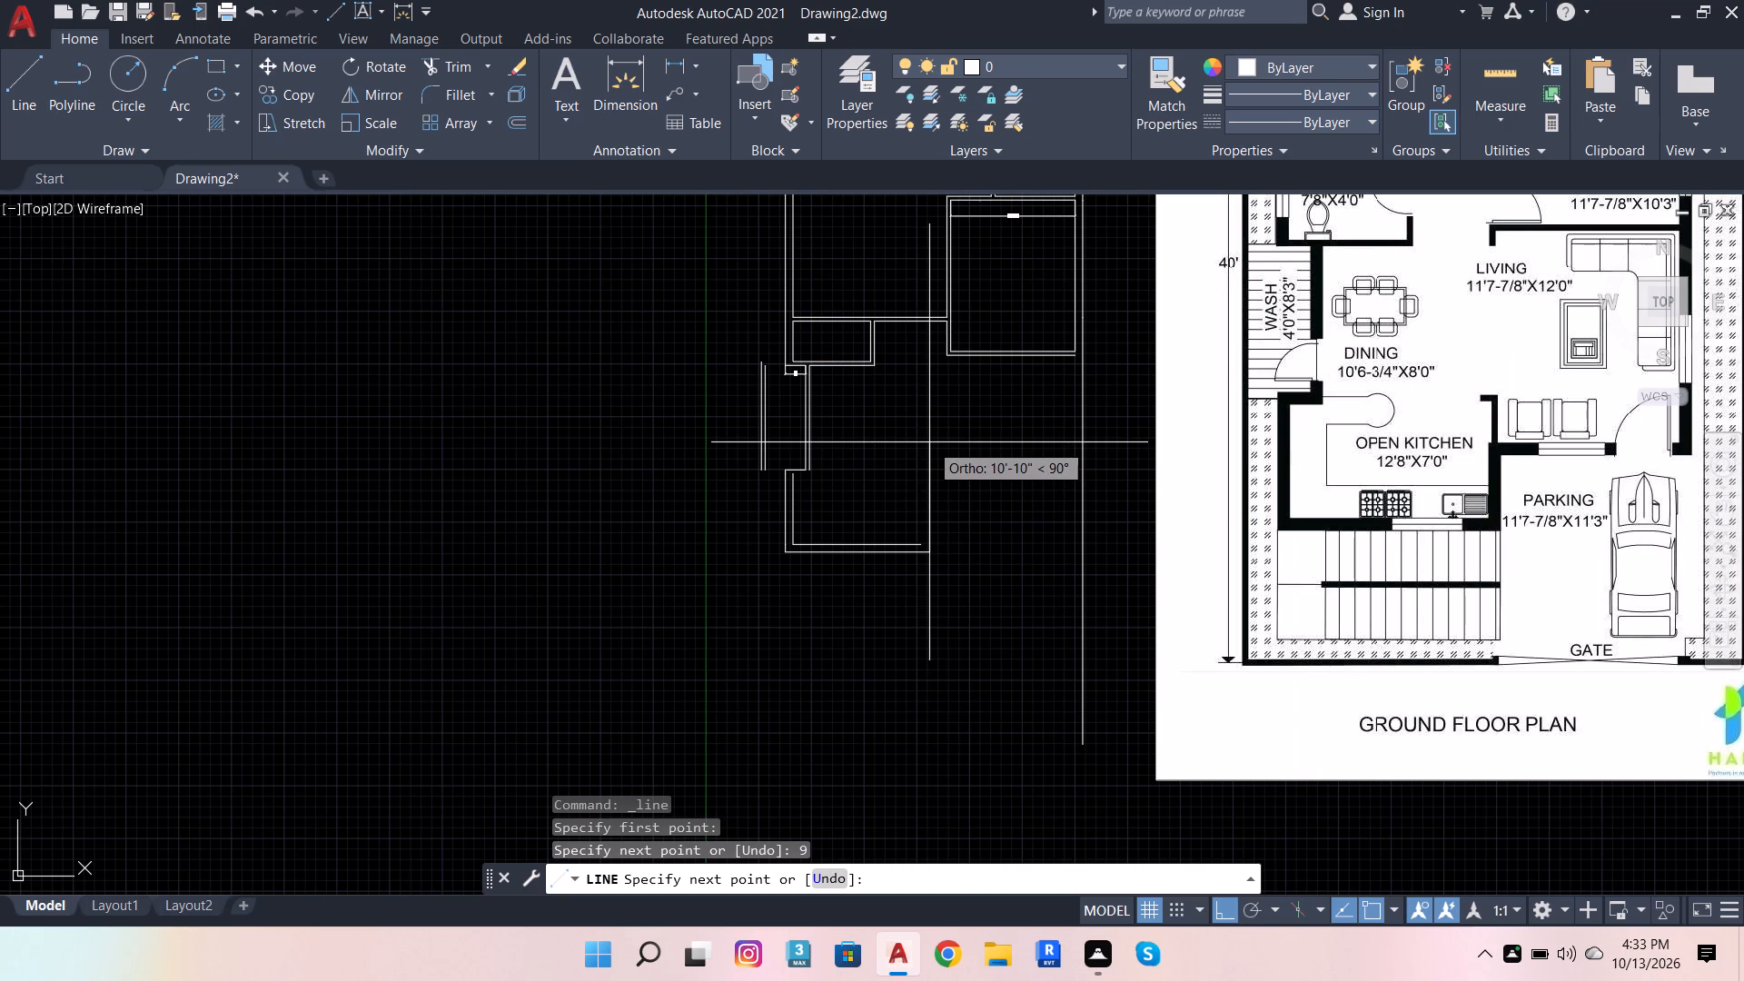
text(5')
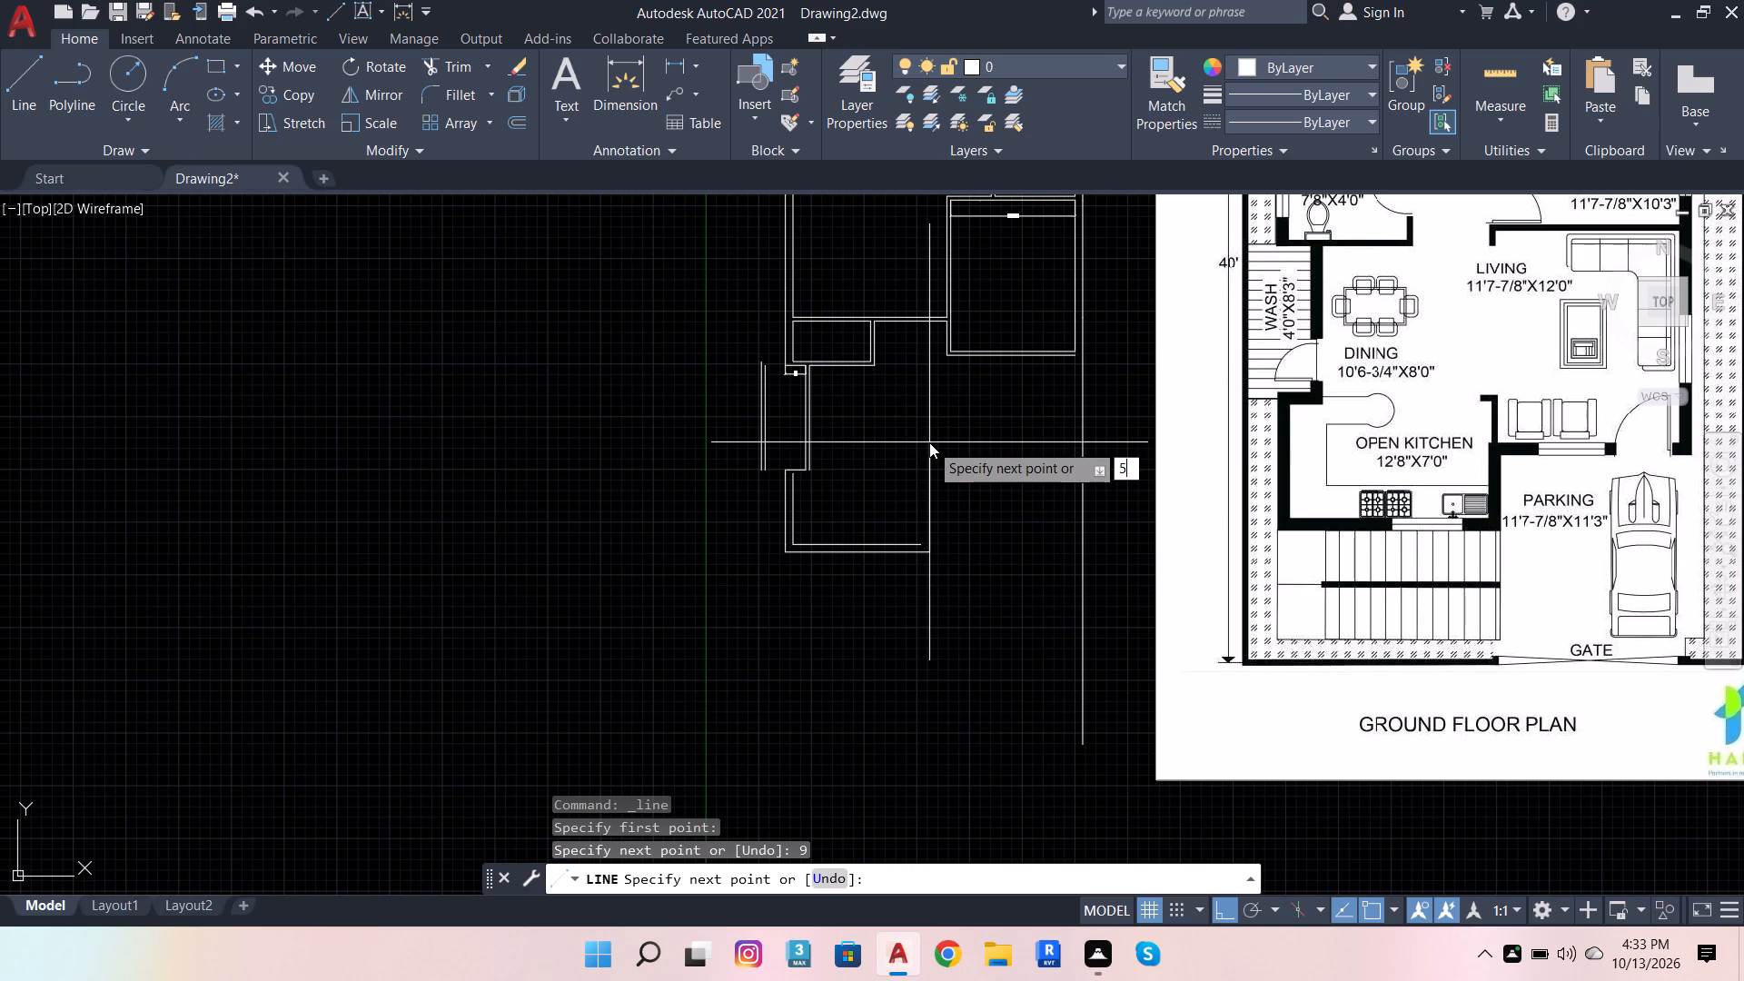
key(Return)
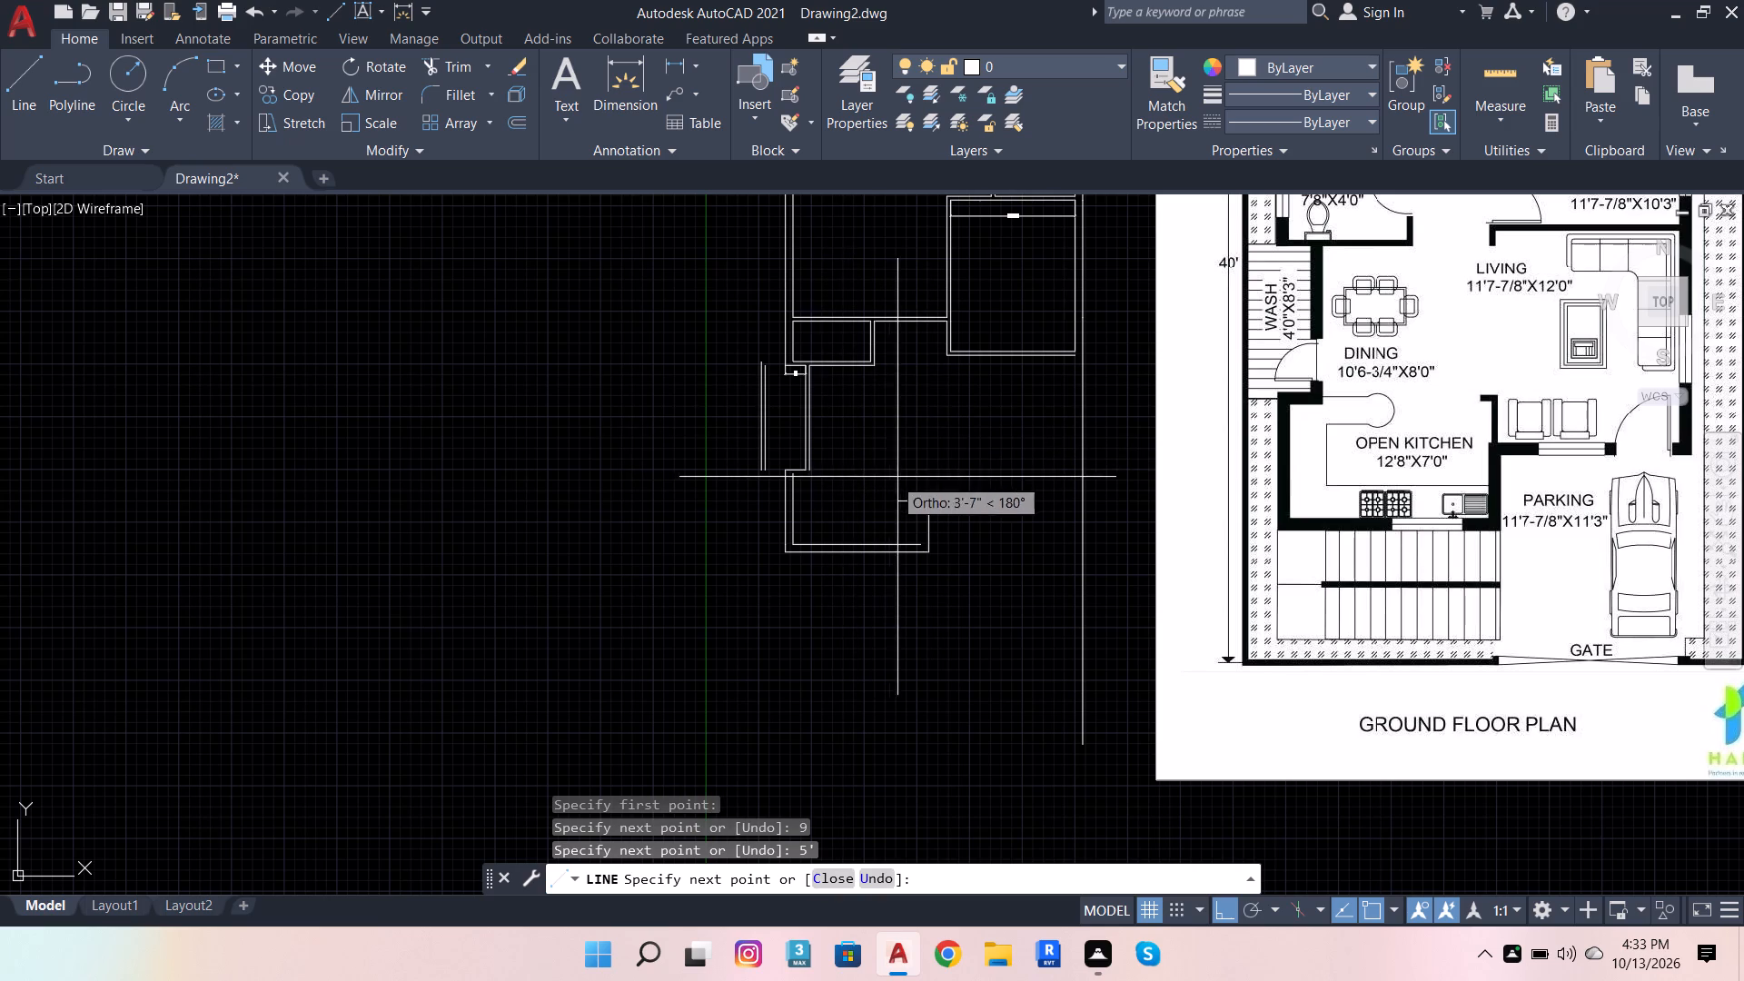
key(space)
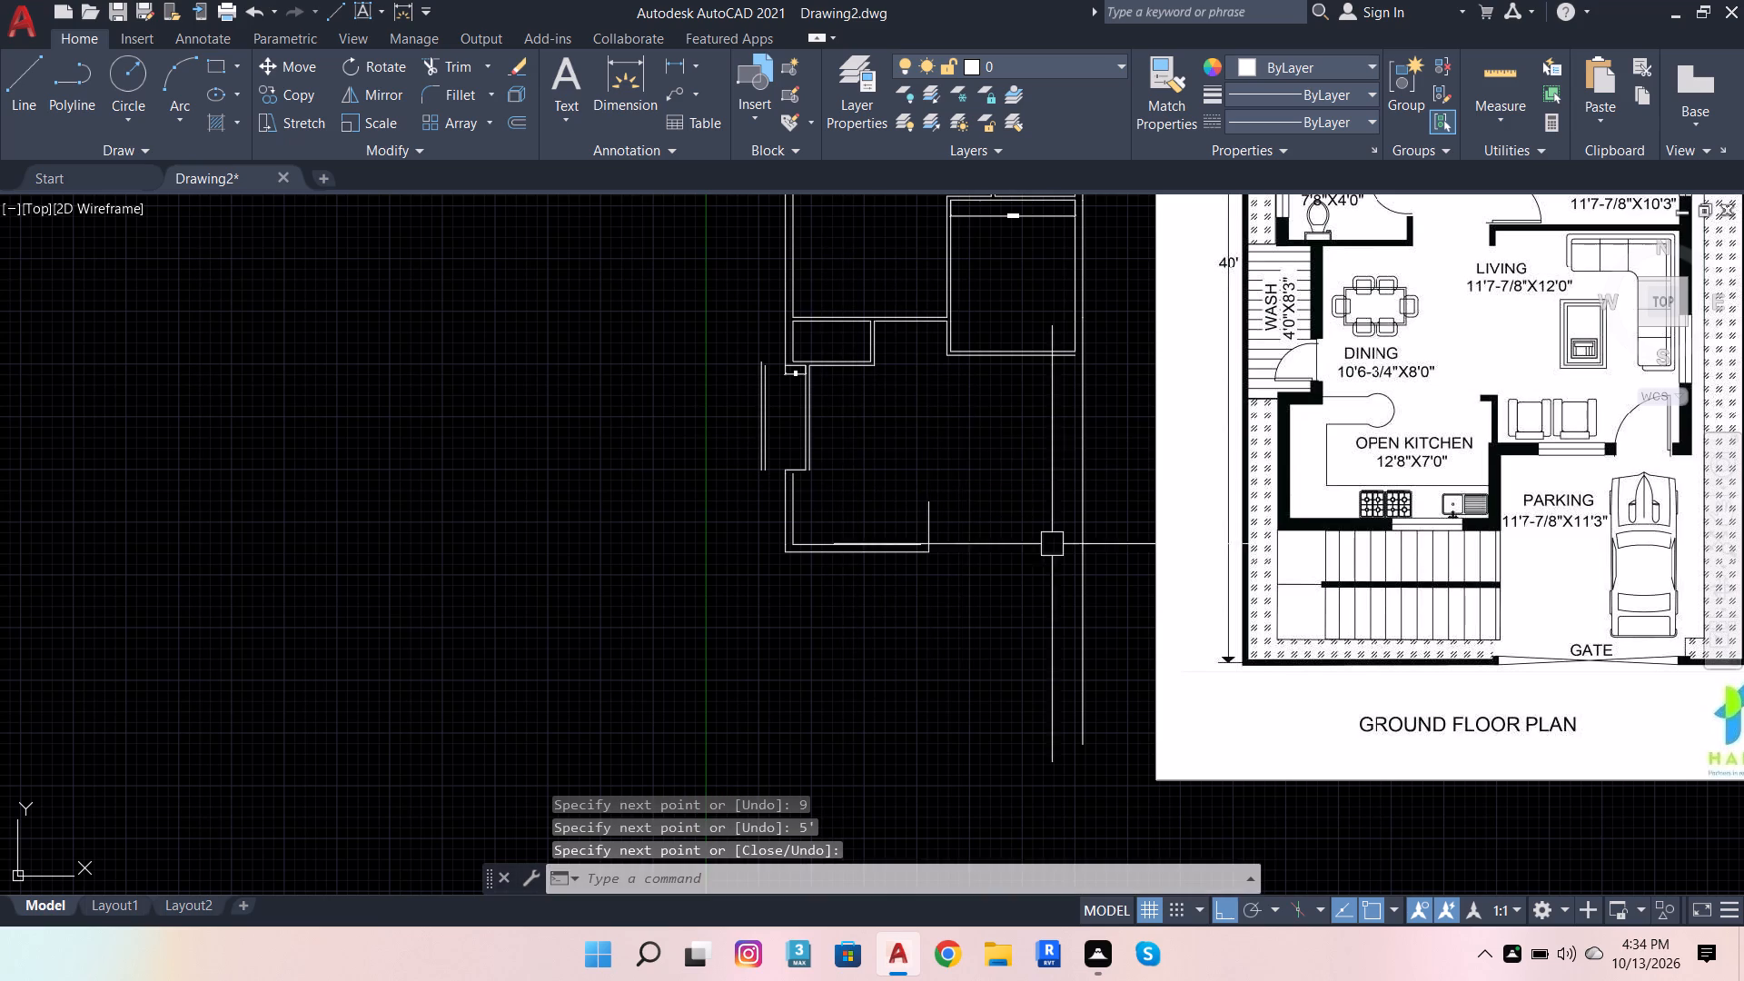
Draw a 5' line straight up from the parking-side end of the kitchen's inner bottom line for the side wall's inner face.
scroll(996, 520, up, 2)
key(space)
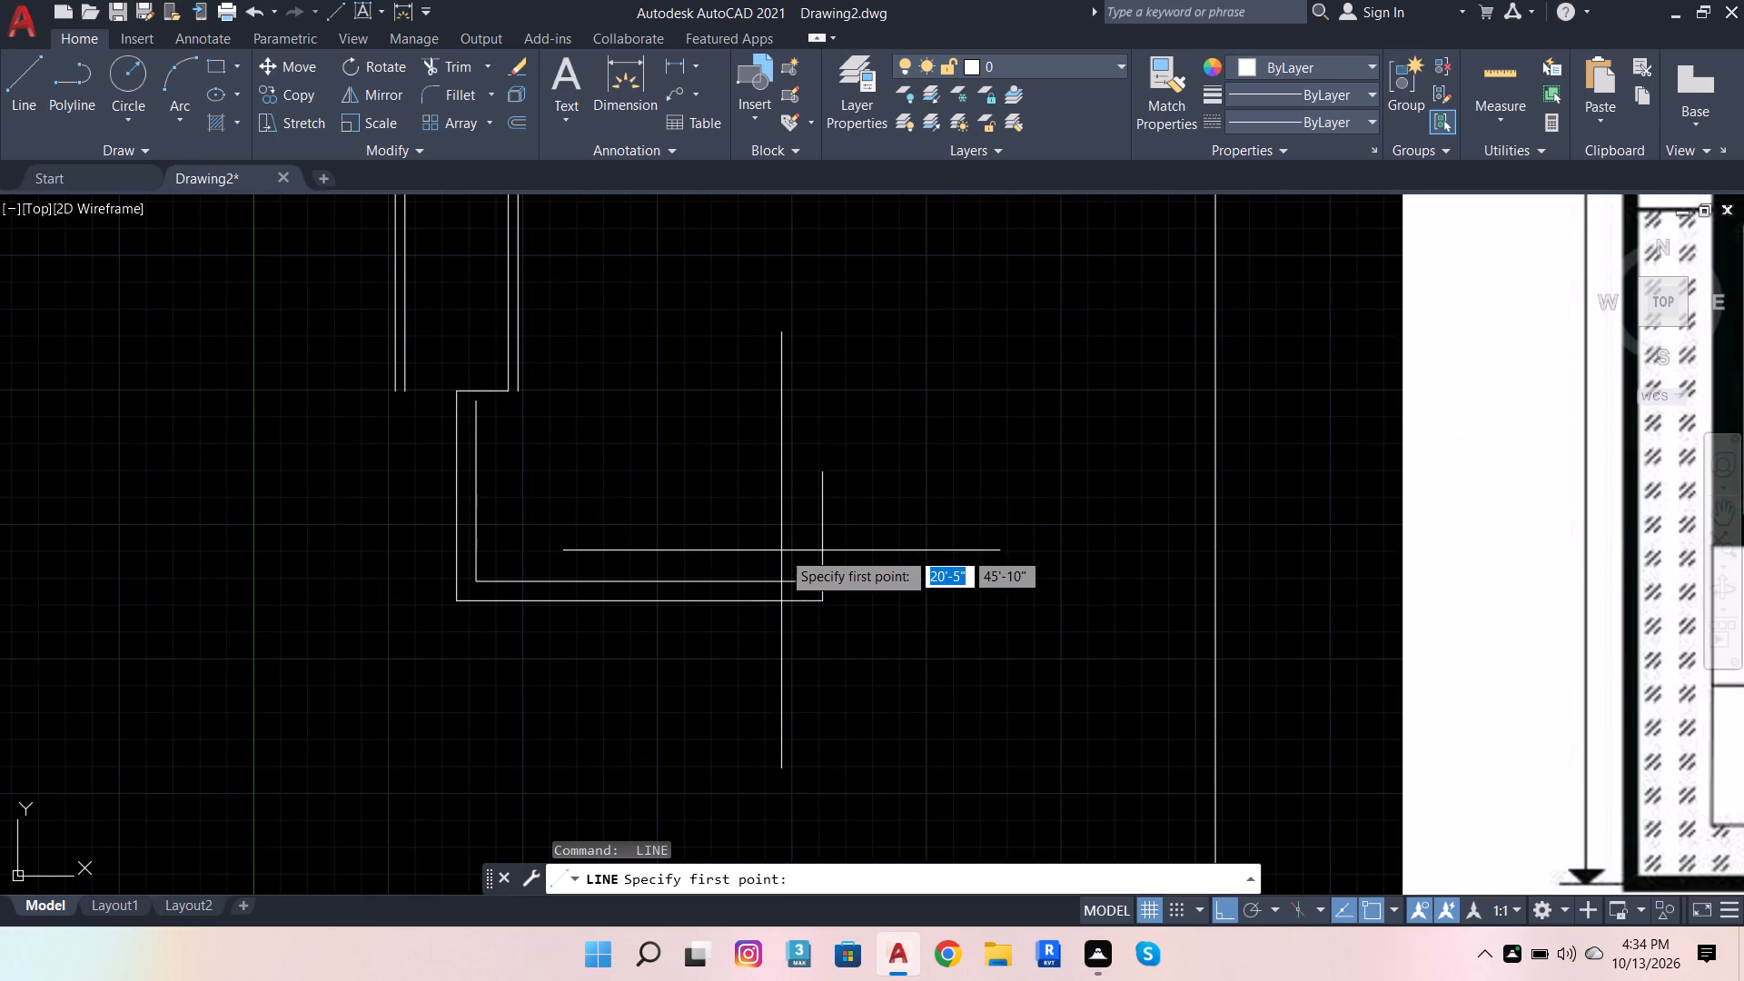
click(802, 573)
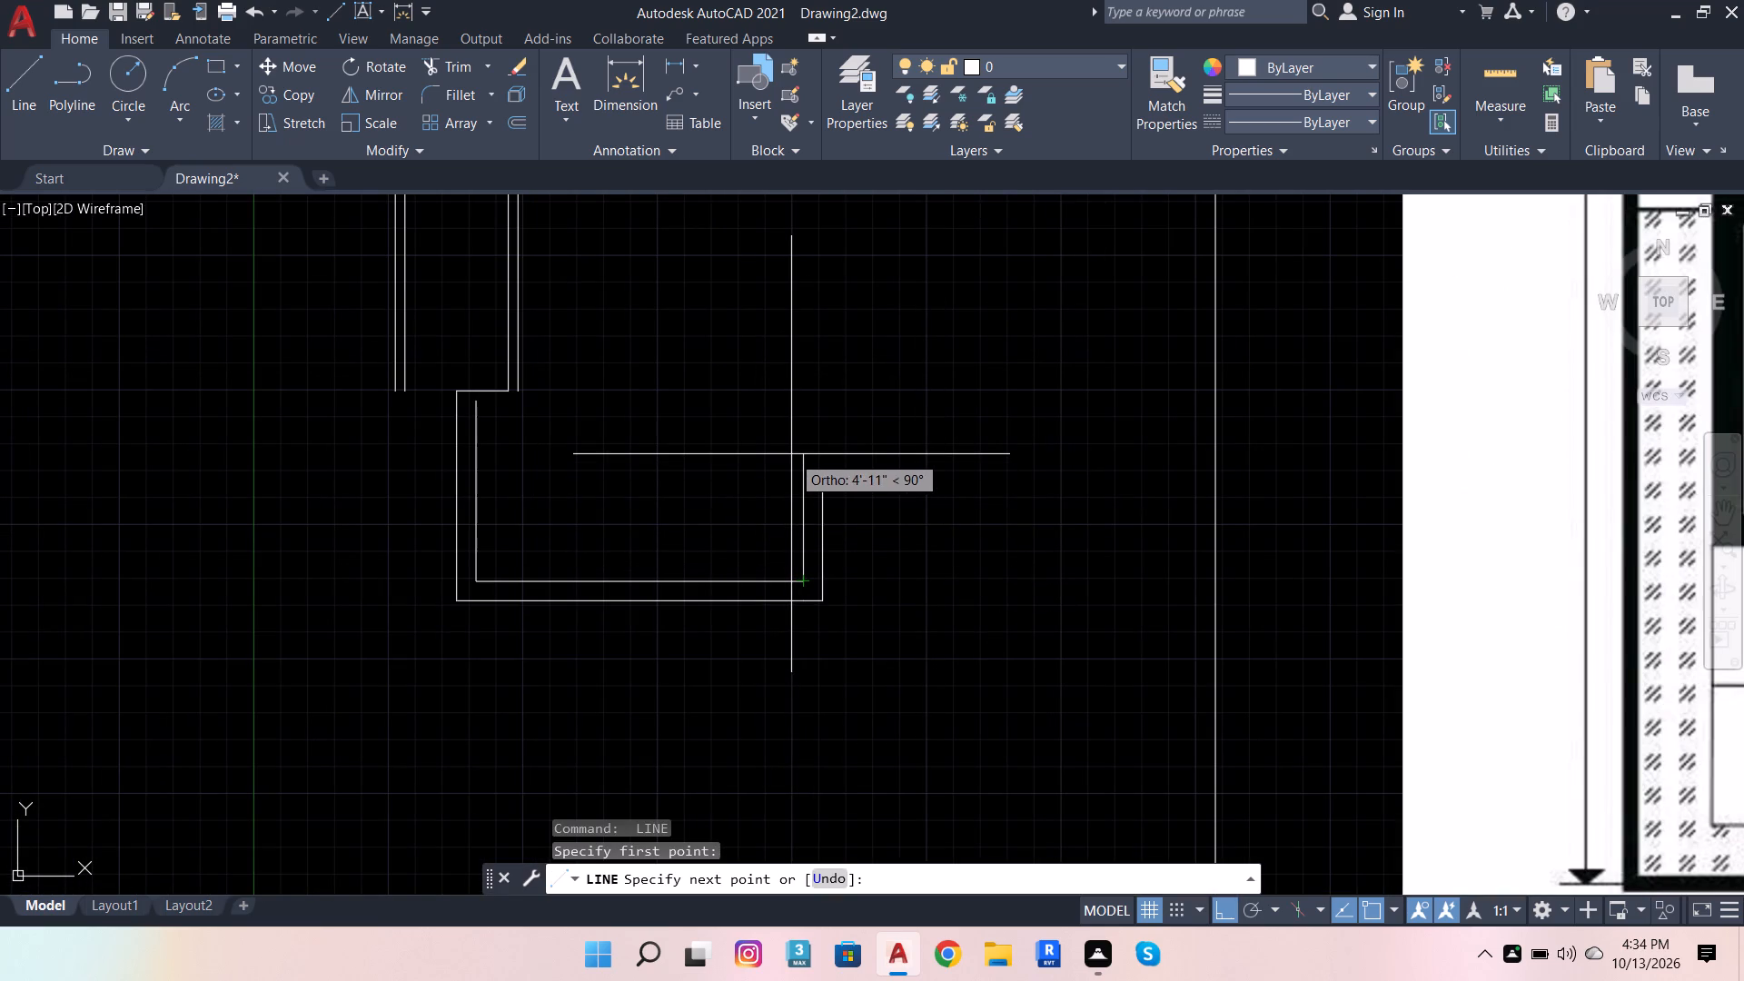
text(5')
key(Return)
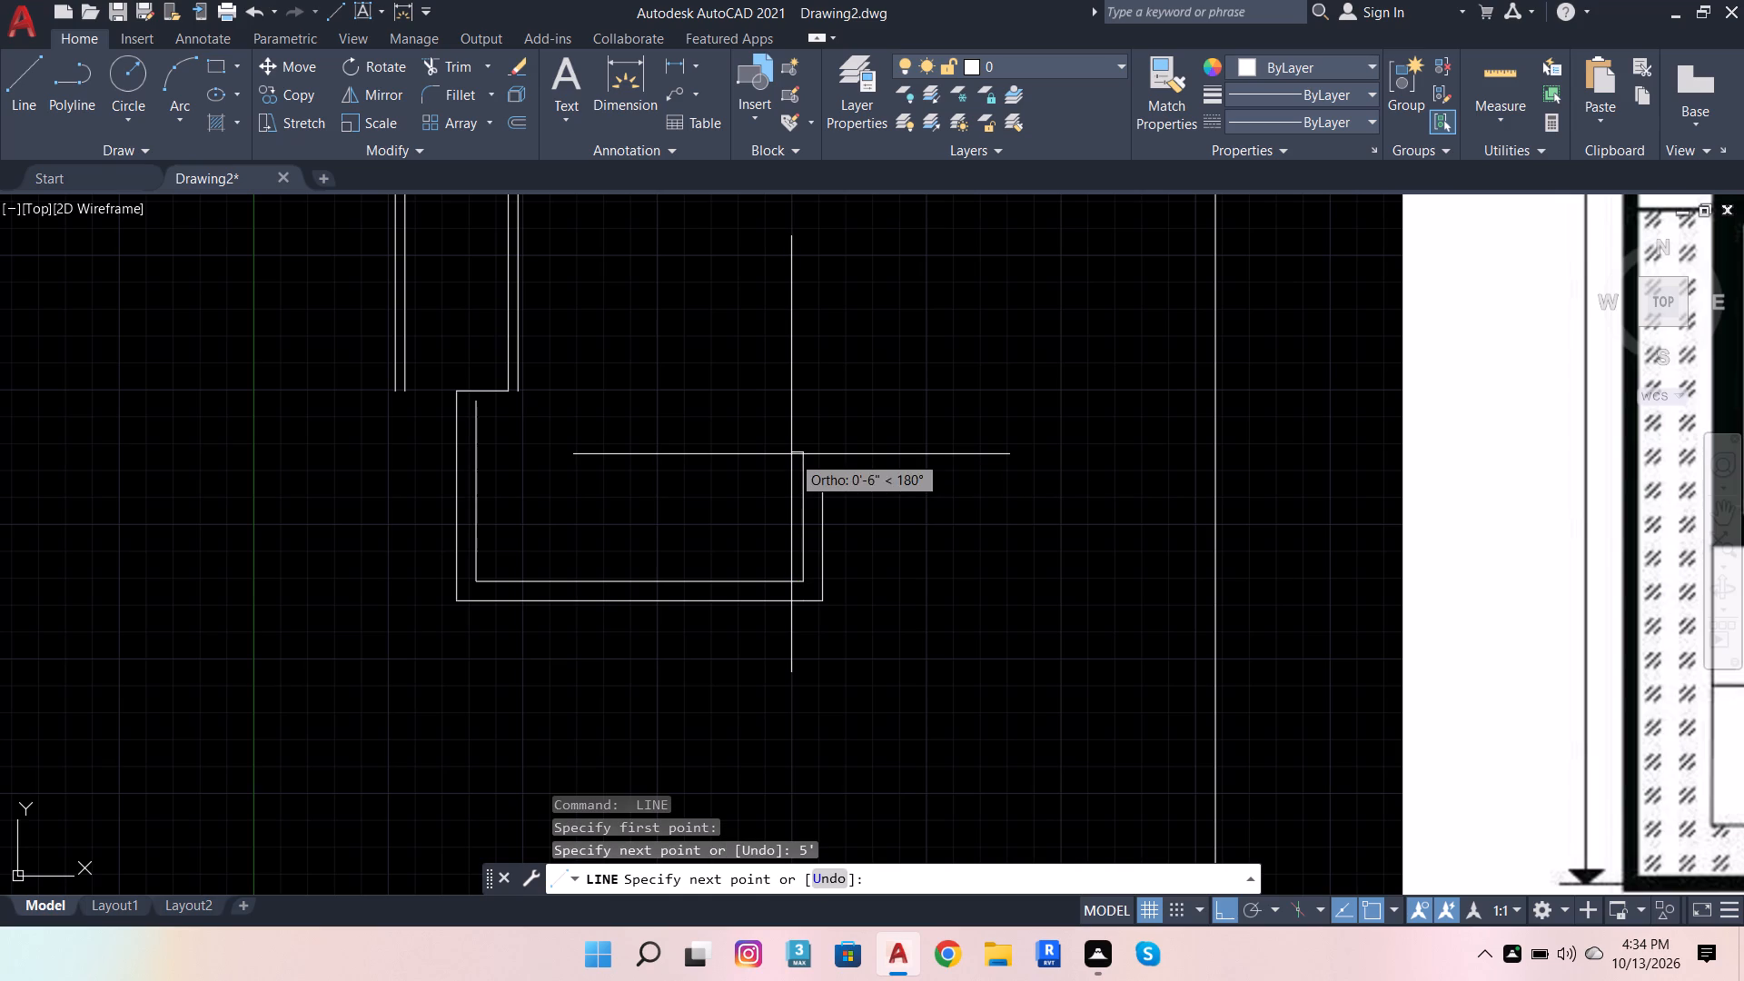
scroll(892, 541, down, 1)
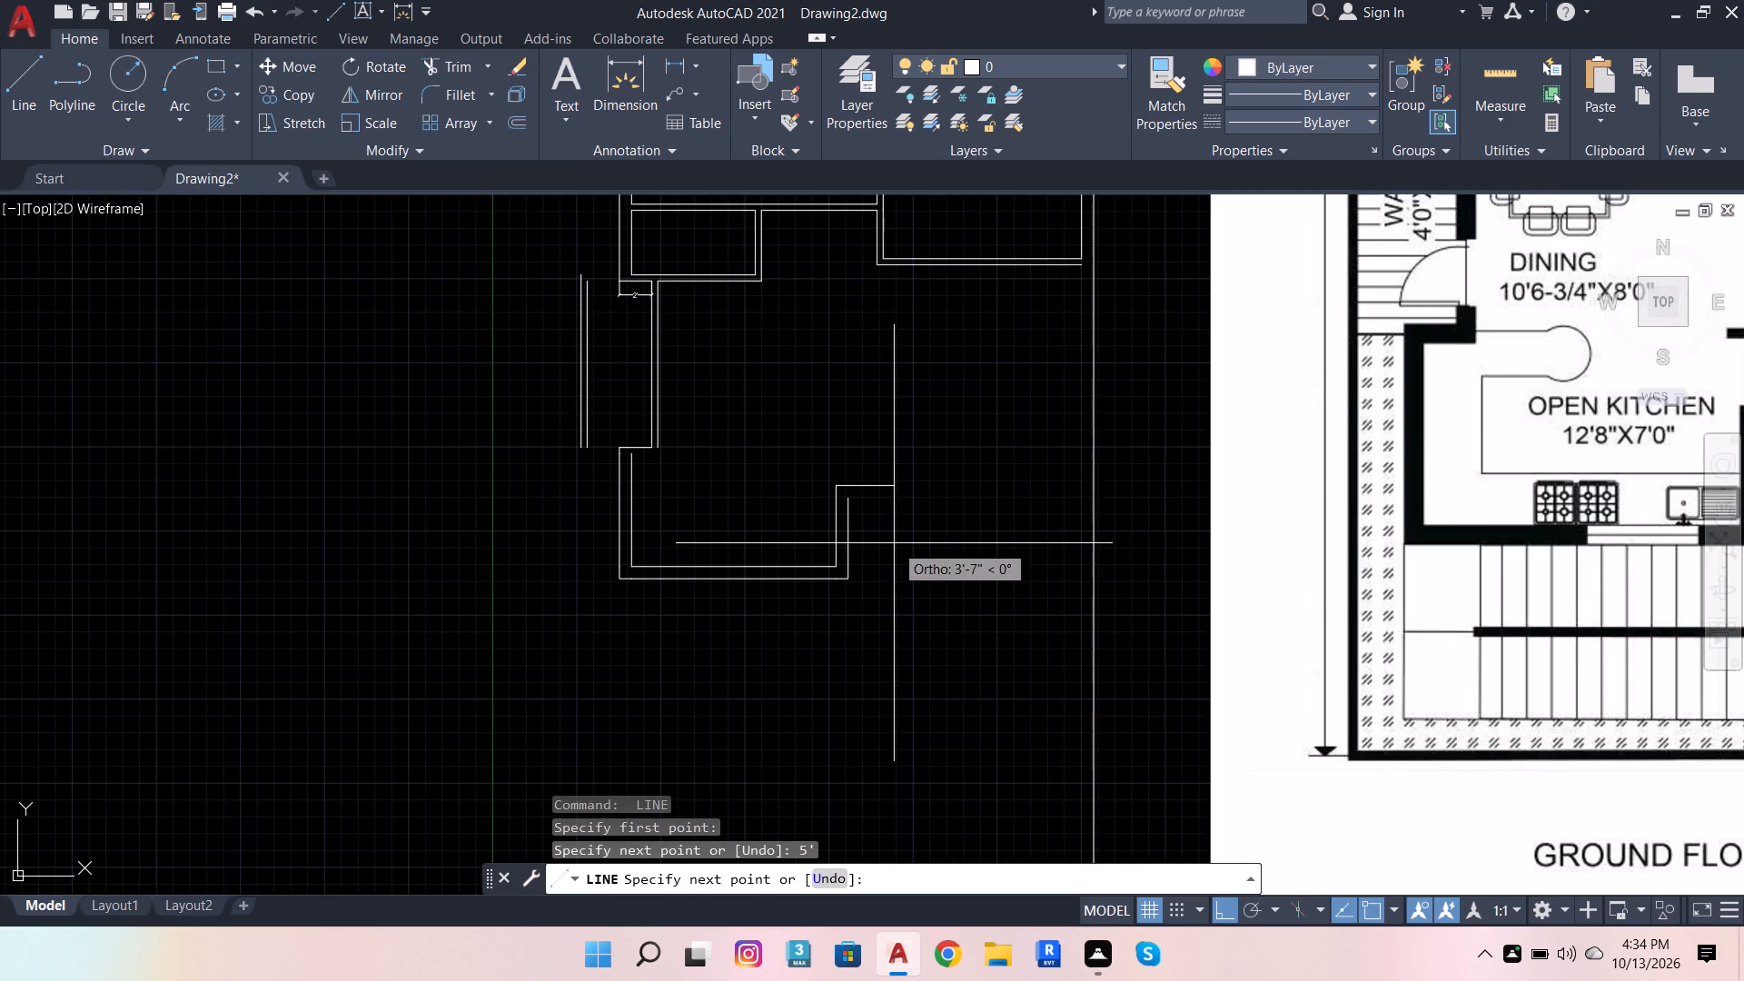
key(space)
Draw segments joining the upper end of the kitchen's inner side-wall line to the wash partition's dining-side face, with a horizontal run past it.
scroll(837, 516, up, 2)
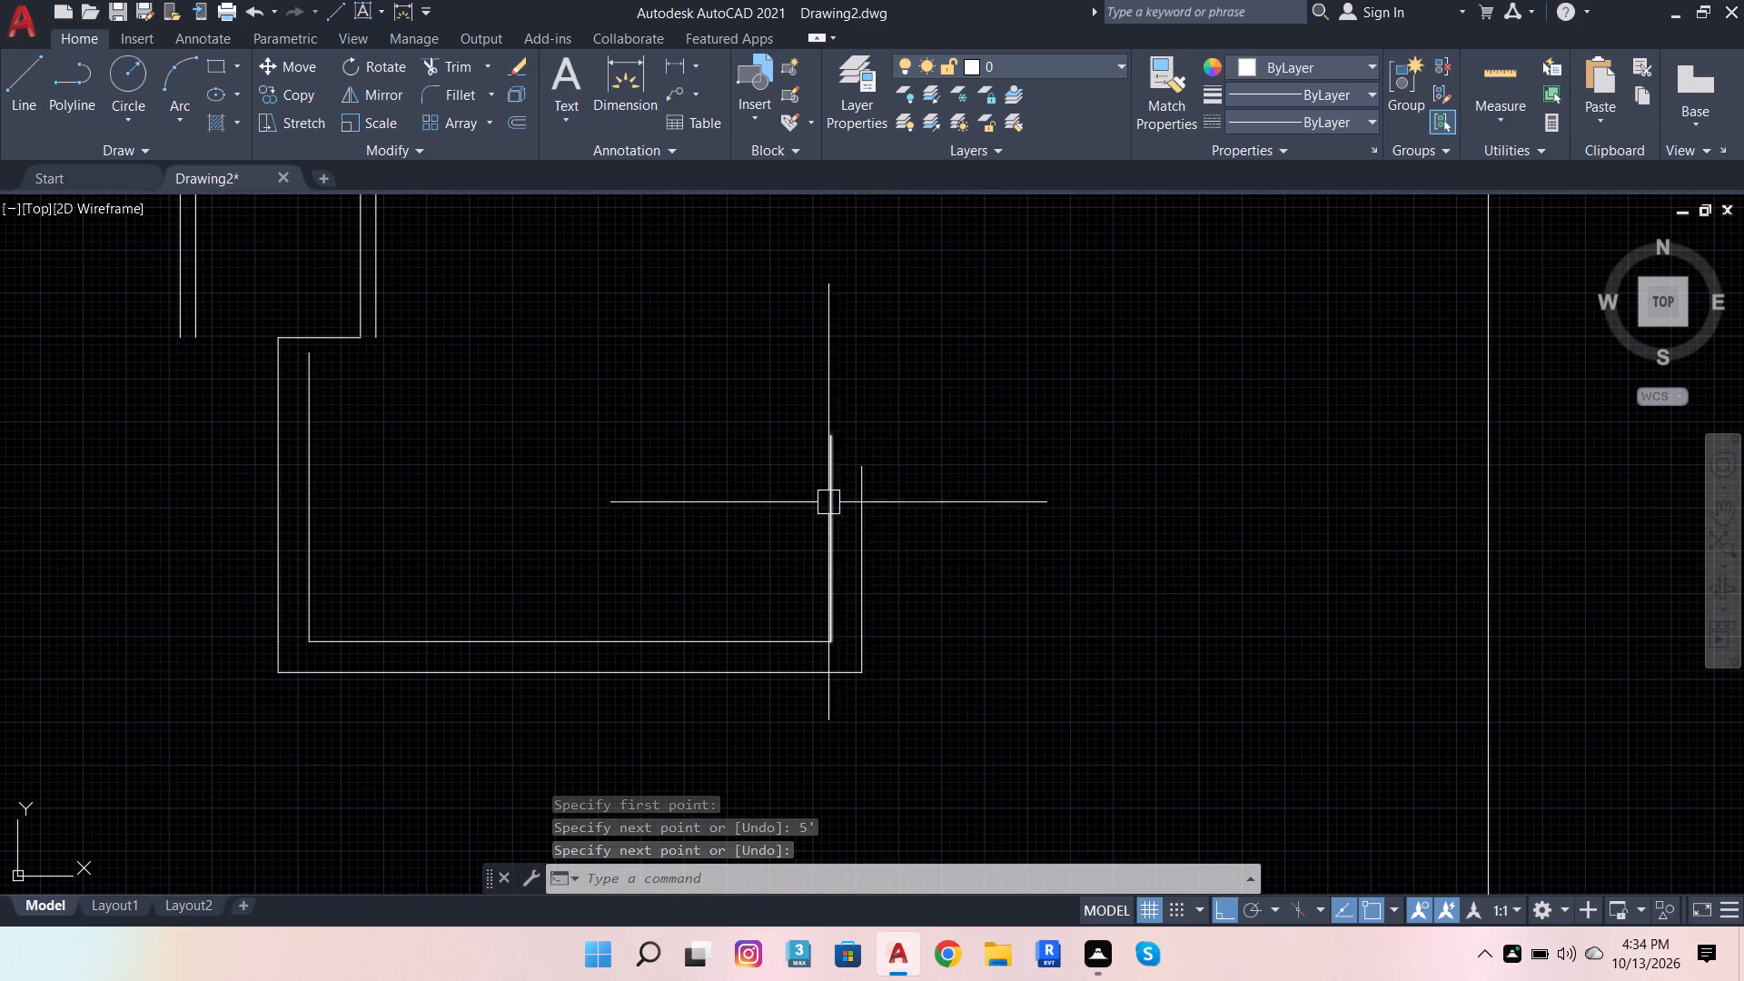
scroll(844, 566, down, 1)
scroll(460, 391, up, 2)
scroll(672, 548, down, 1)
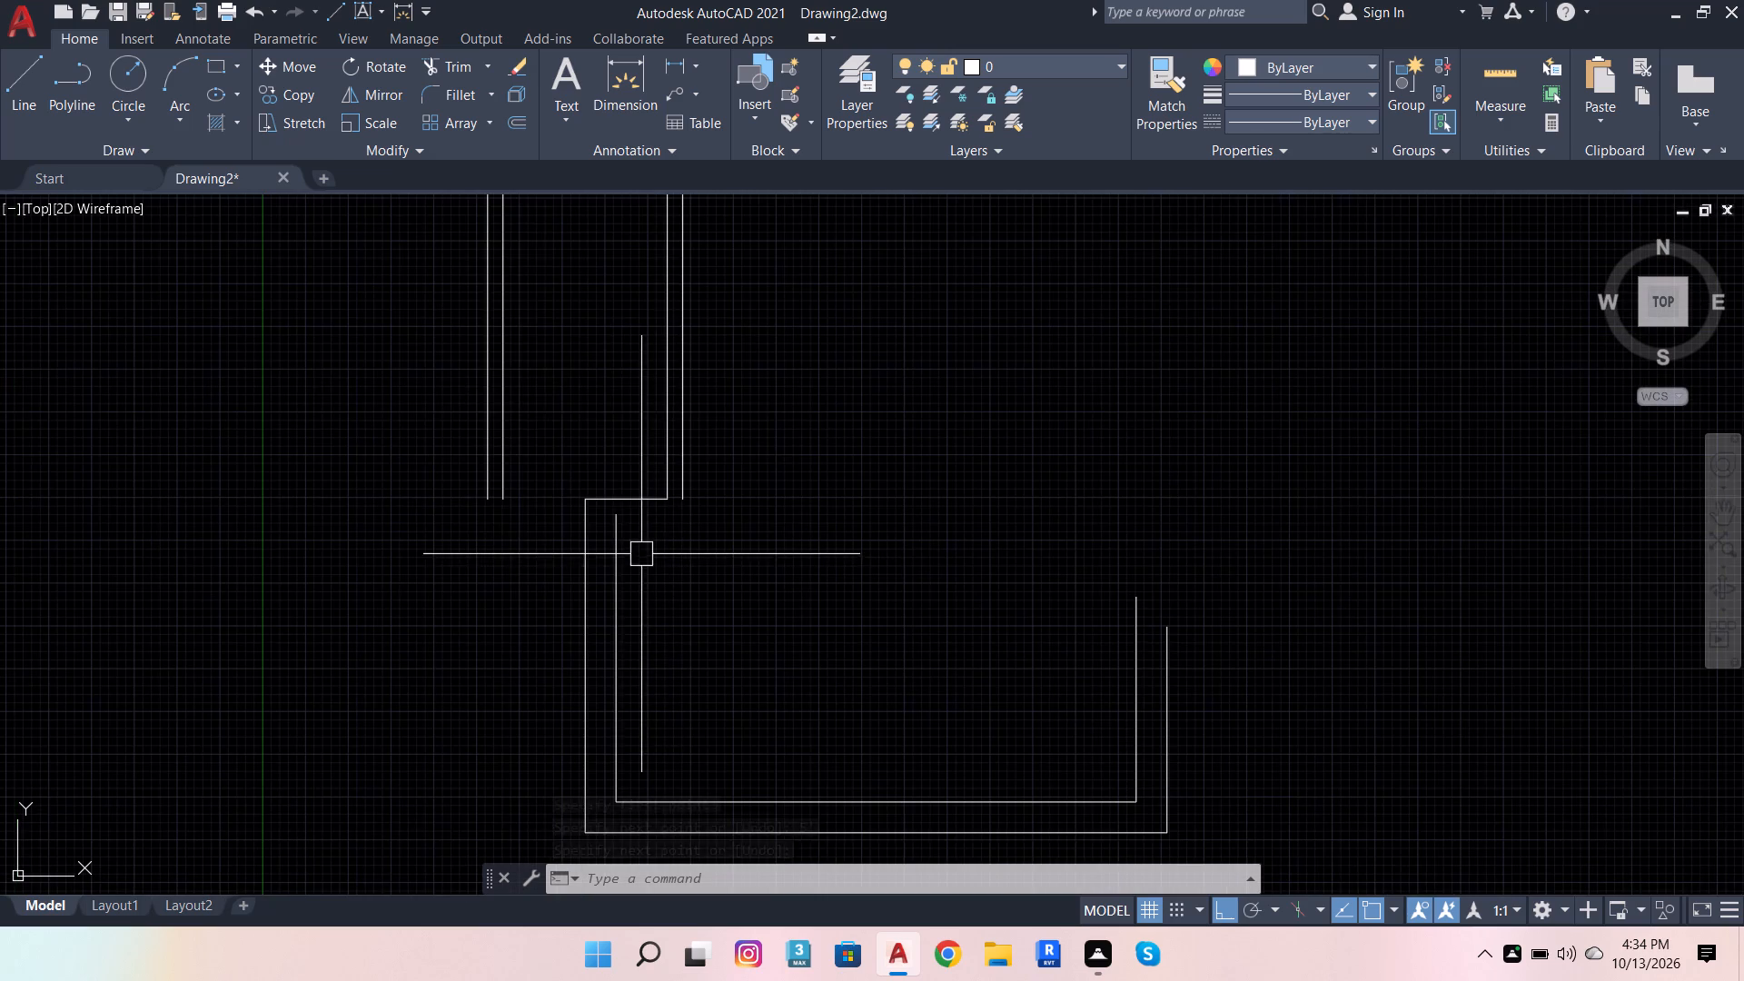
click(3, 94)
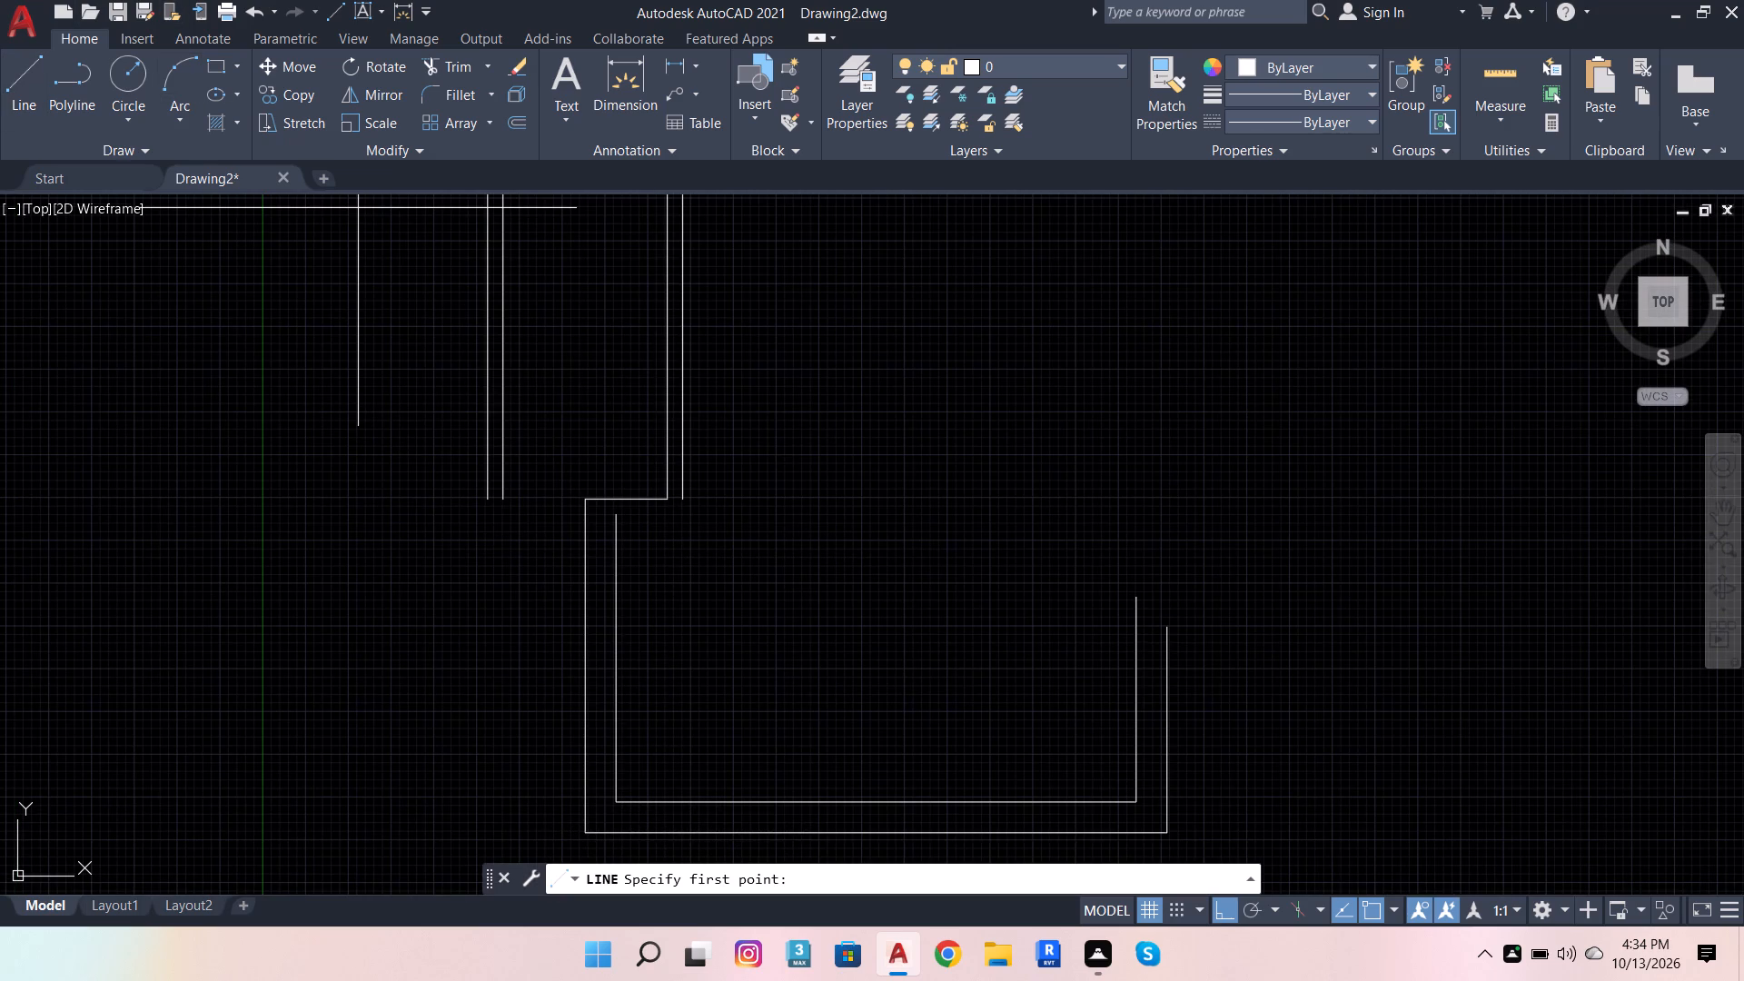
click(608, 518)
scroll(675, 510, up, 2)
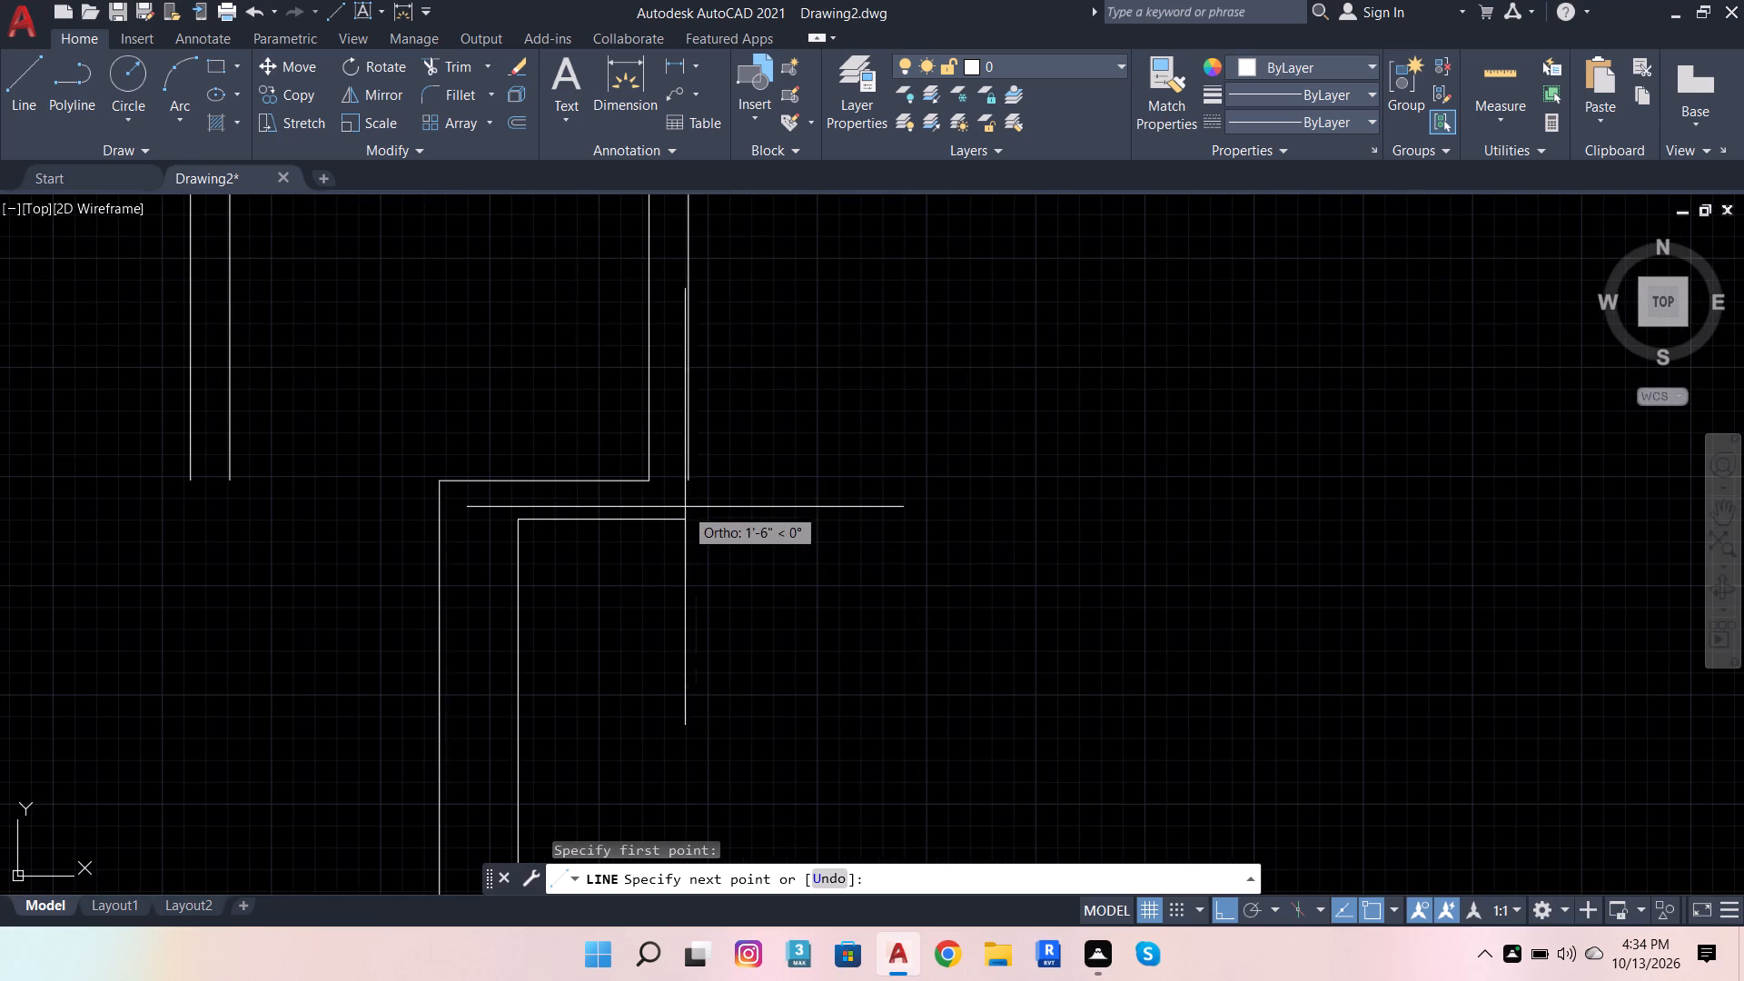
click(684, 484)
click(683, 517)
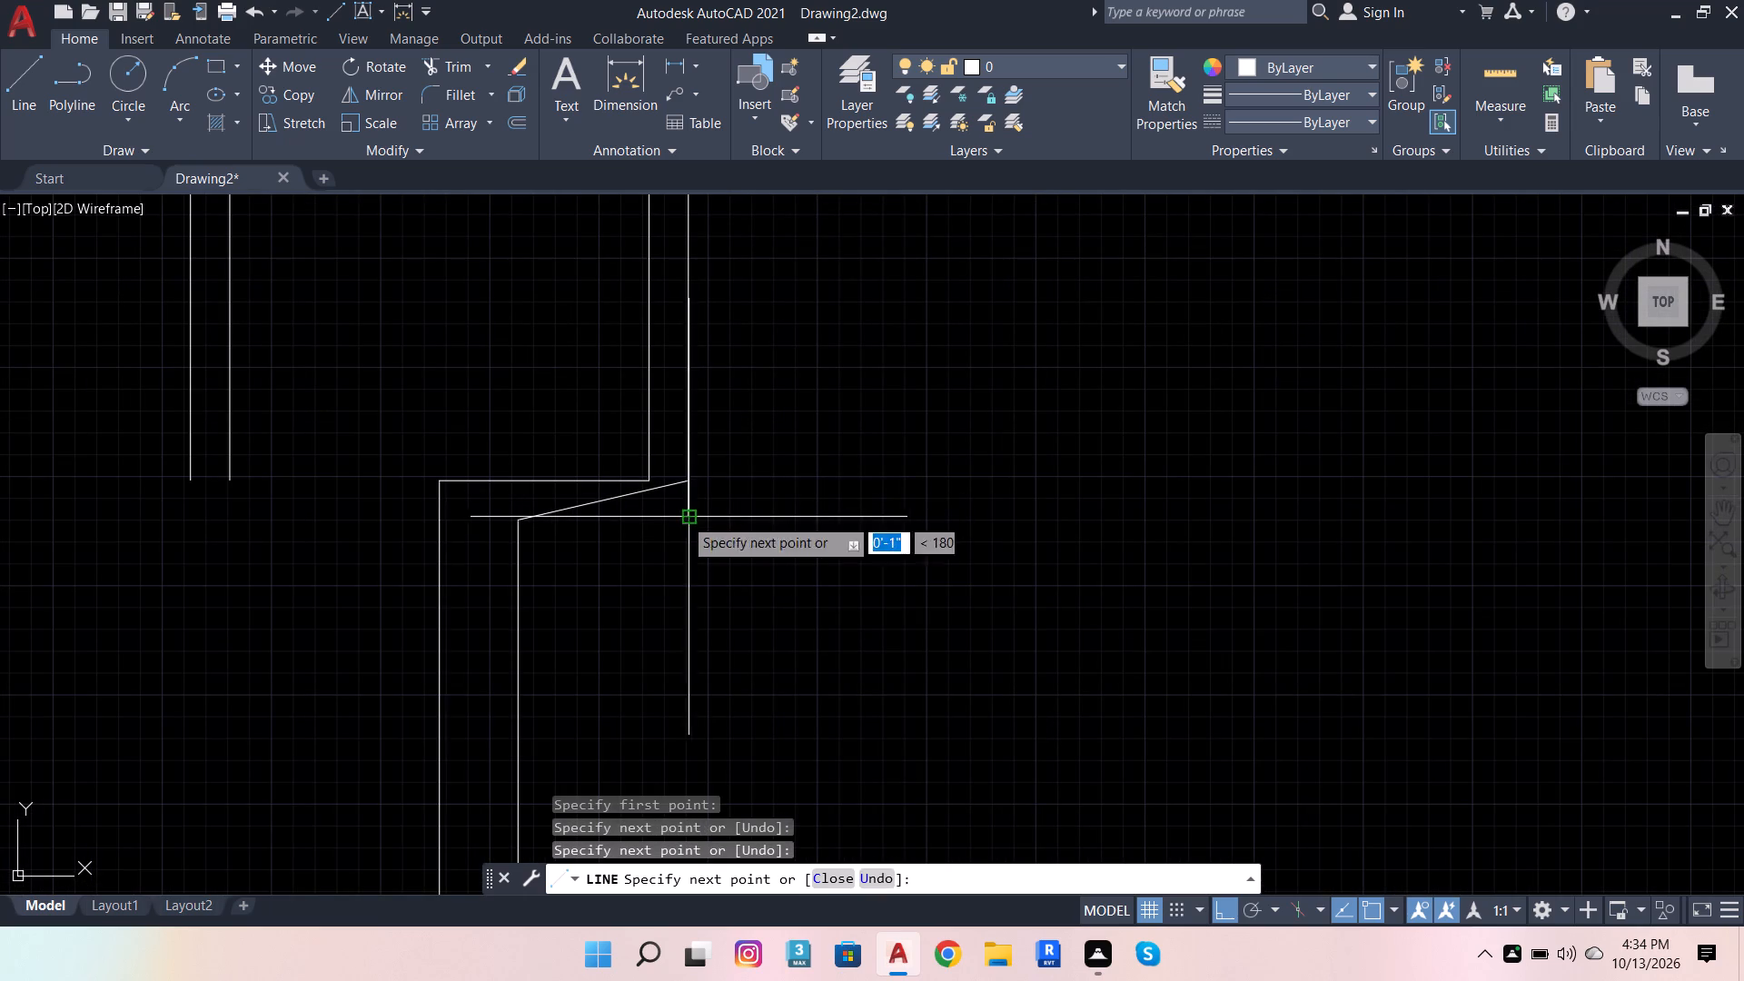
click(526, 528)
click(528, 525)
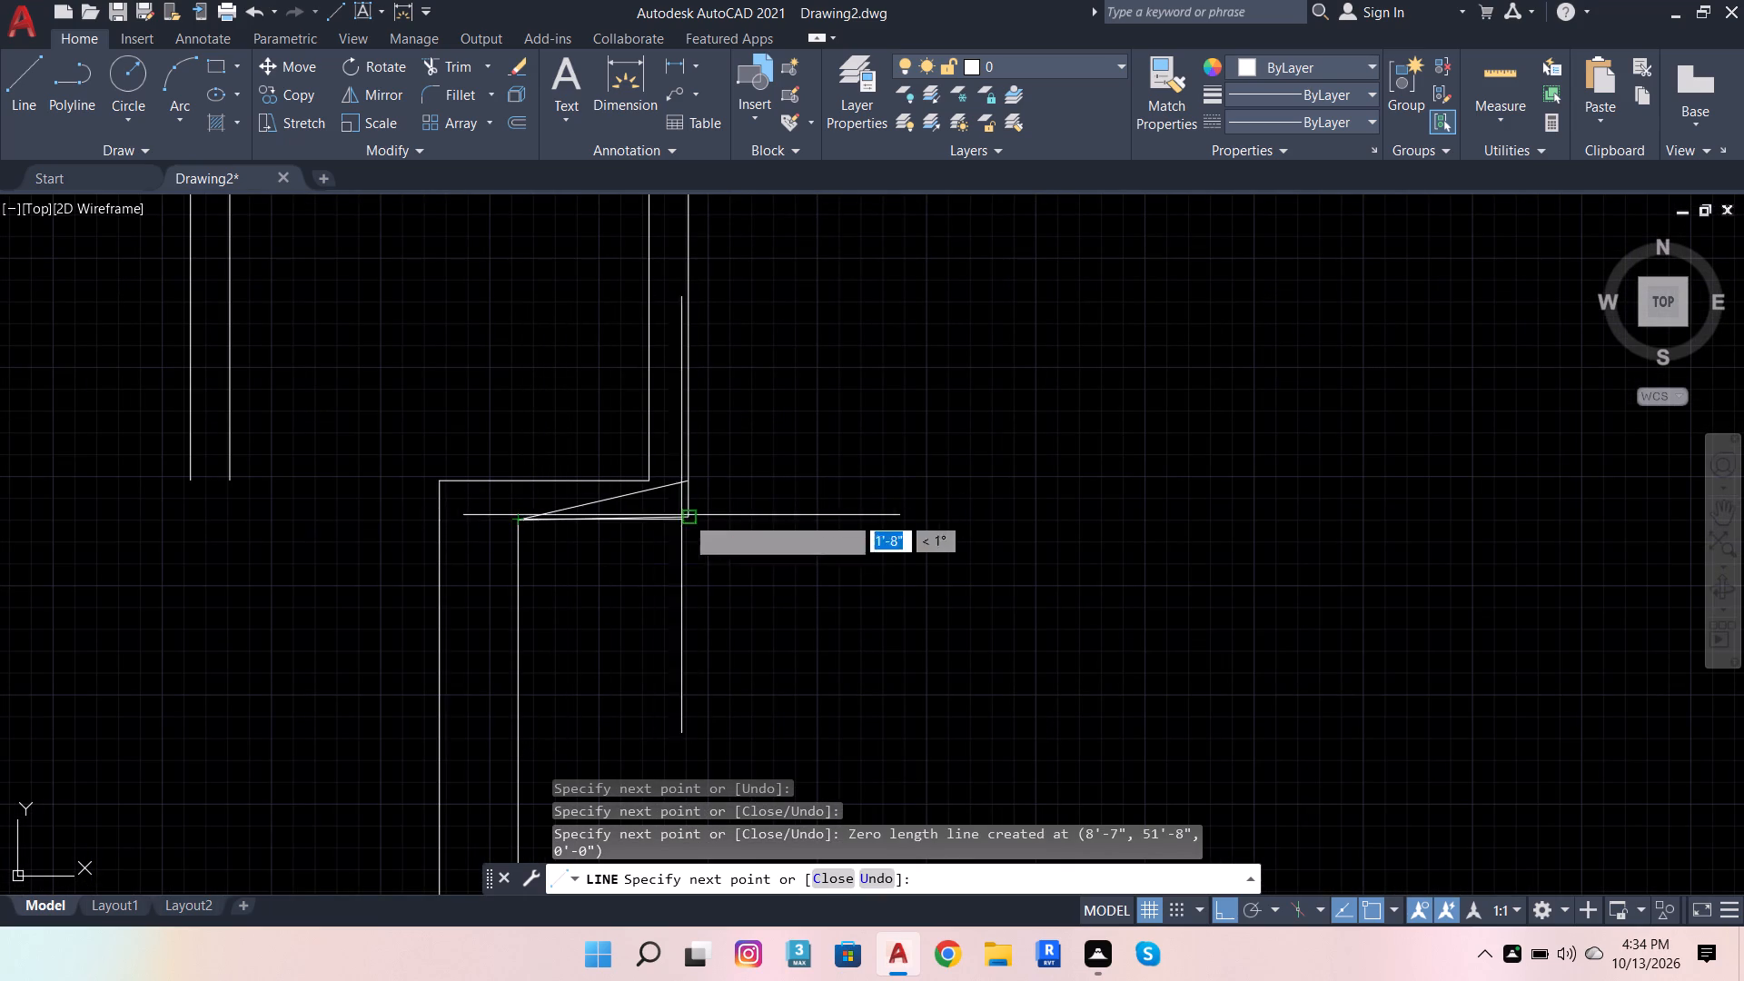
scroll(699, 534, up, 2)
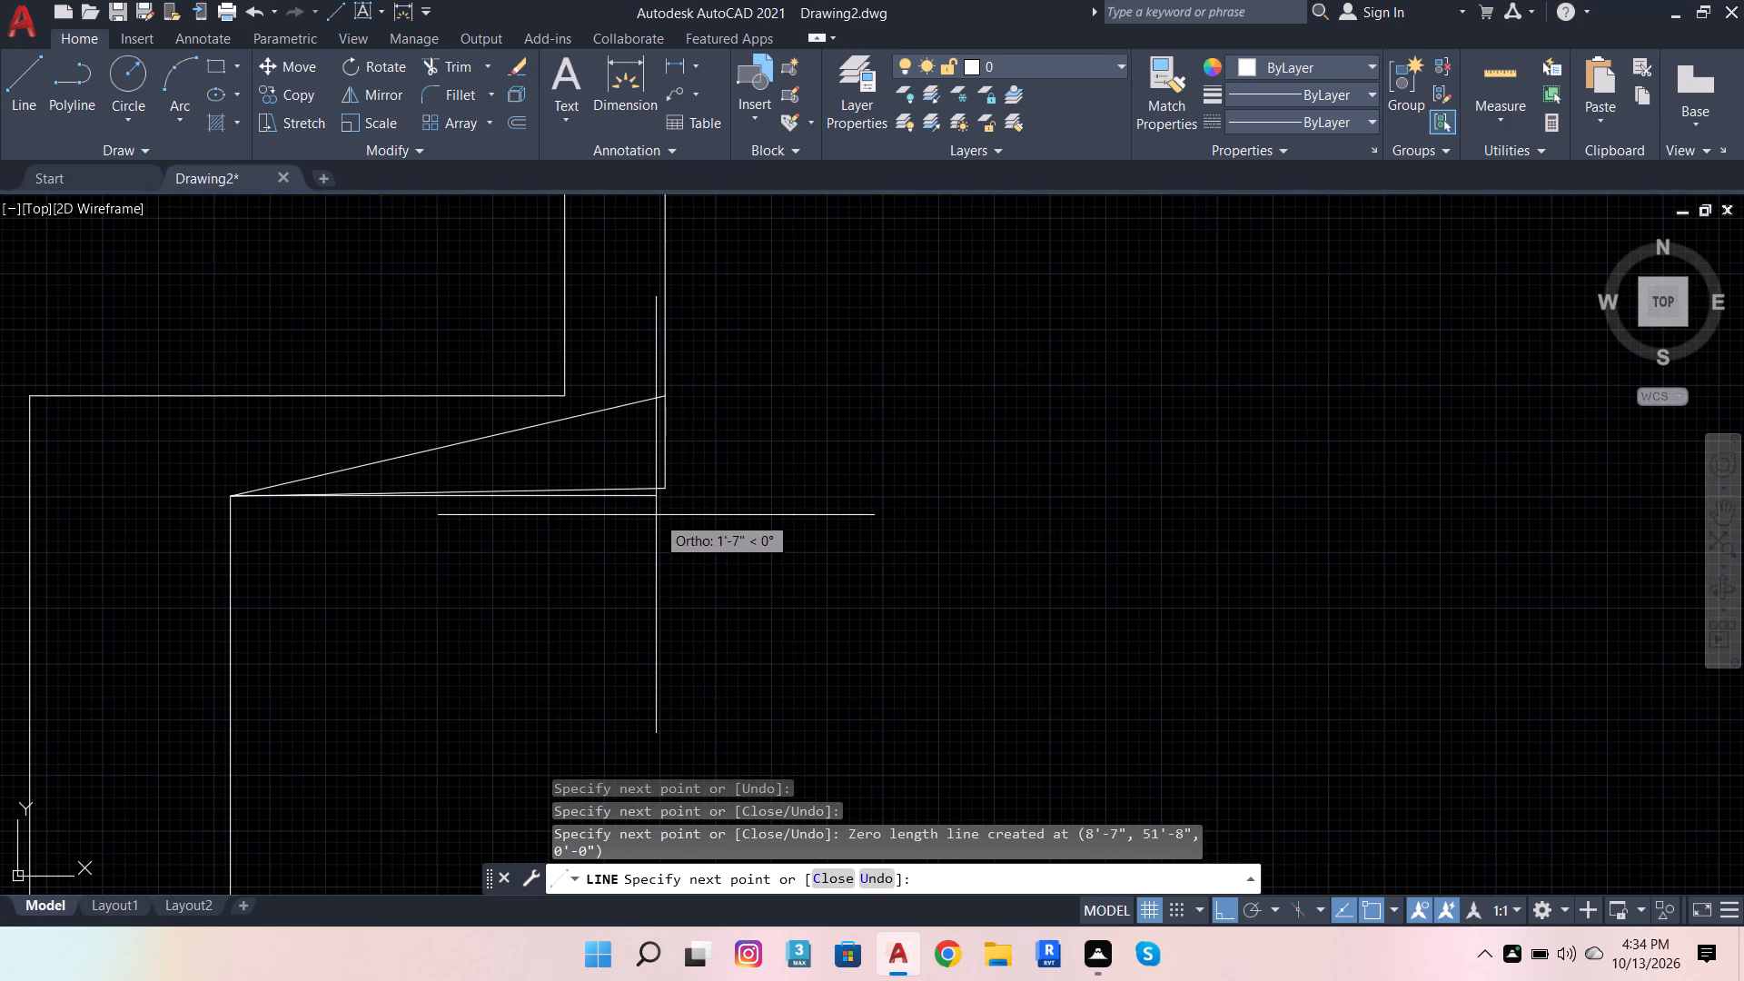
click(740, 505)
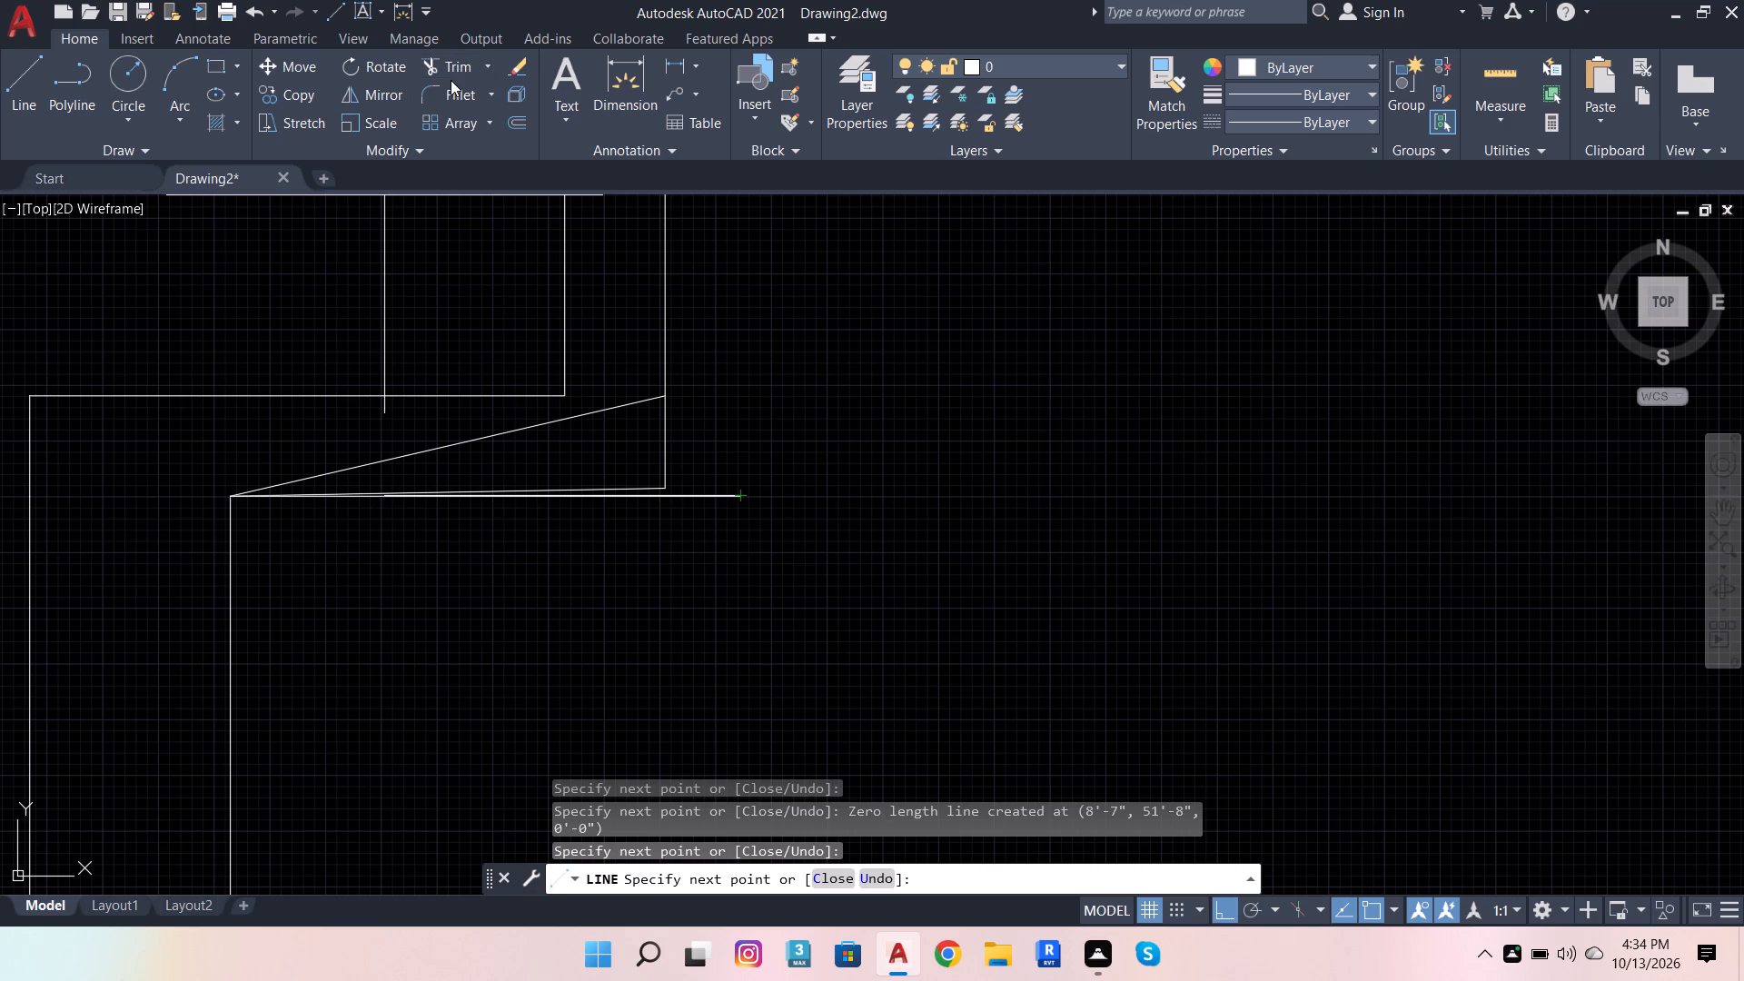
Clean up the kitchen–wash partition corner by removing the slanted segments, extending the short vertical to the horizontal line and trimming its overrun.
click(451, 69)
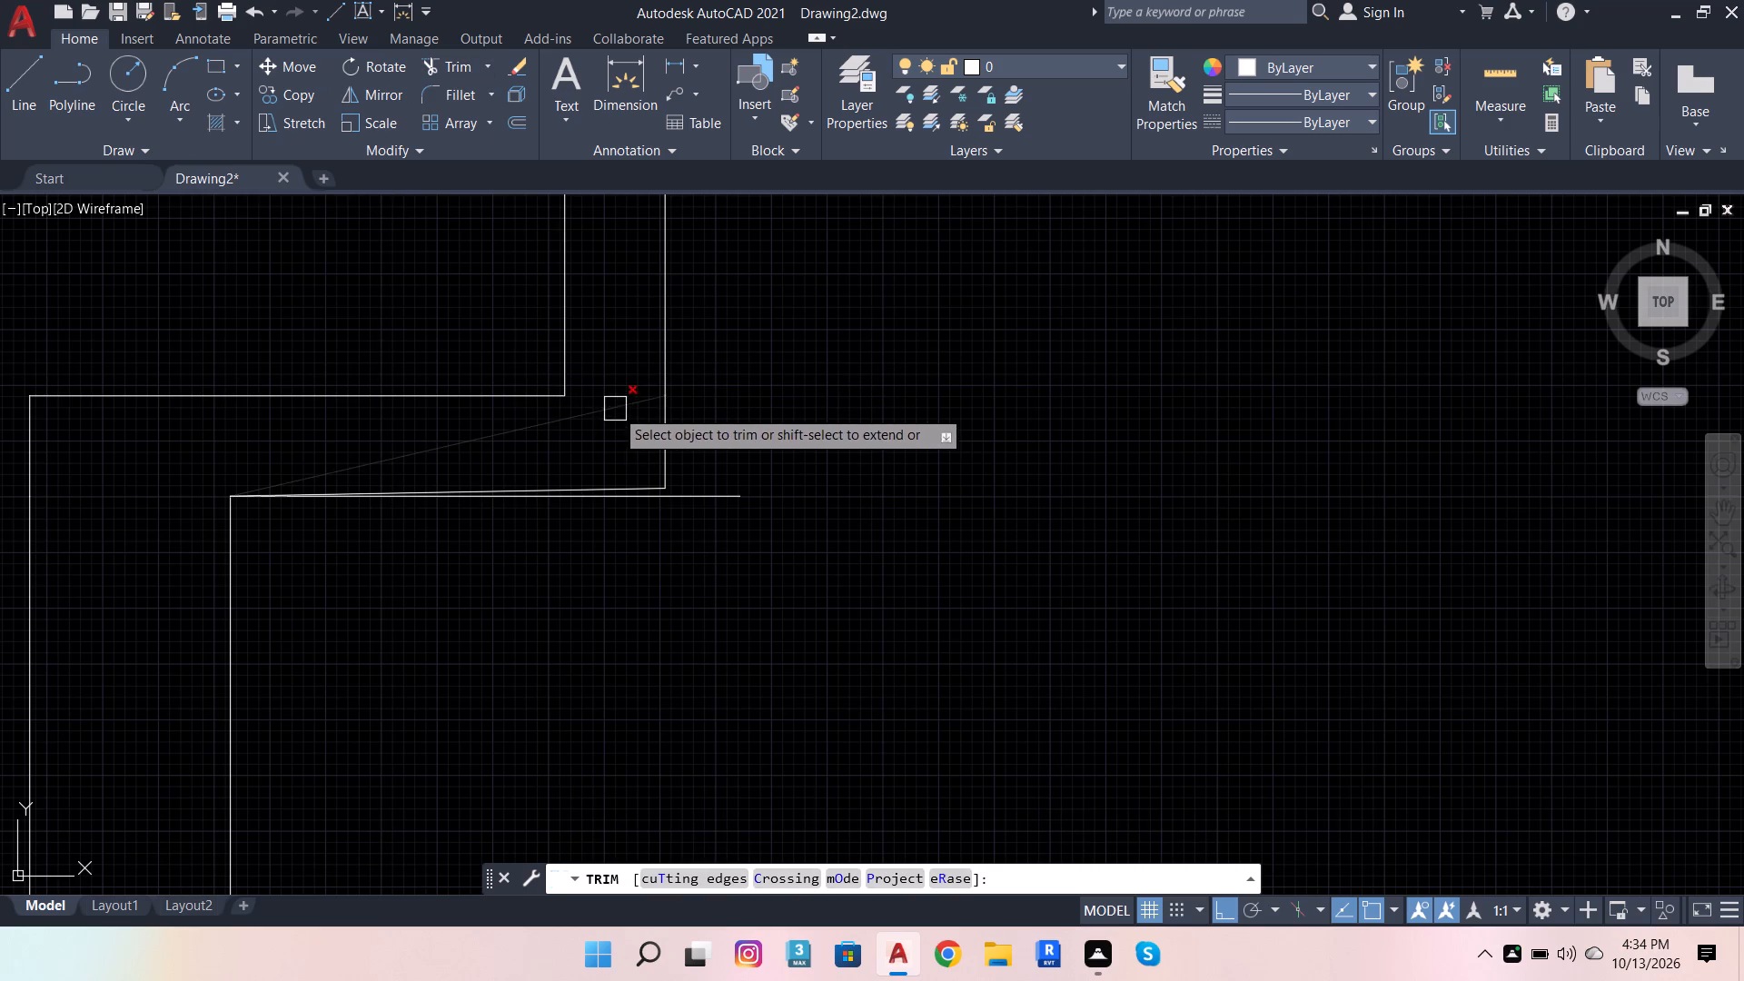
click(615, 409)
click(647, 479)
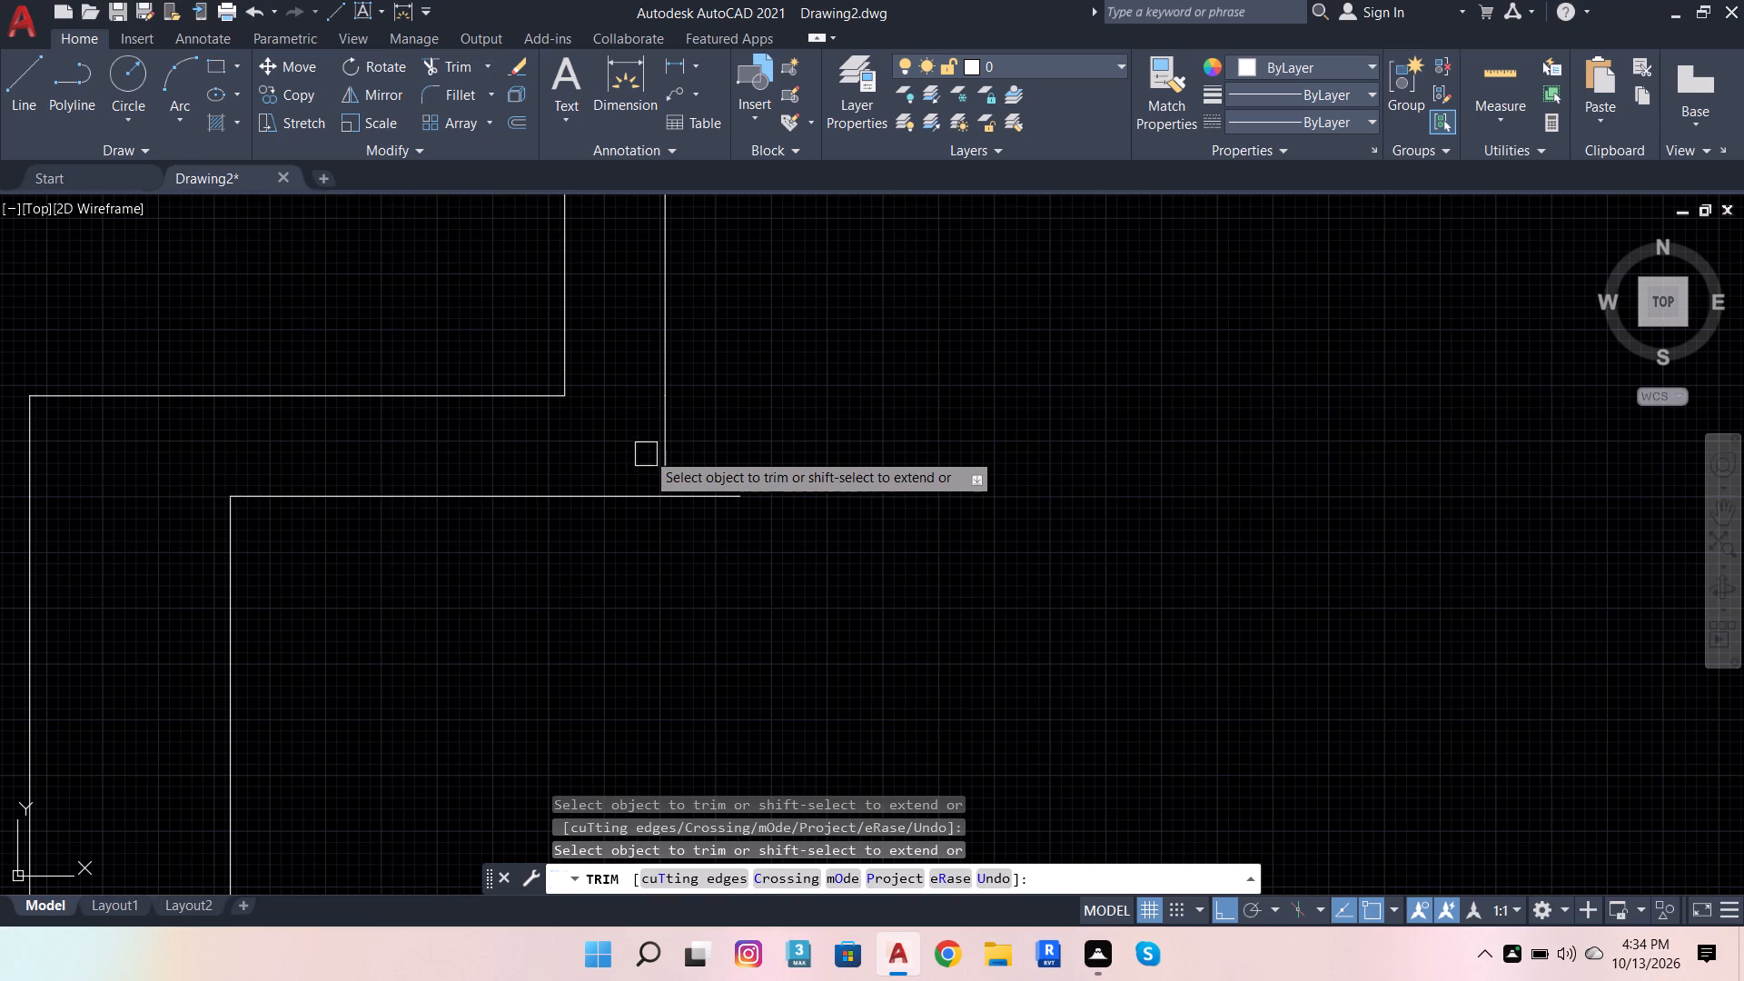
shift+click(646, 421)
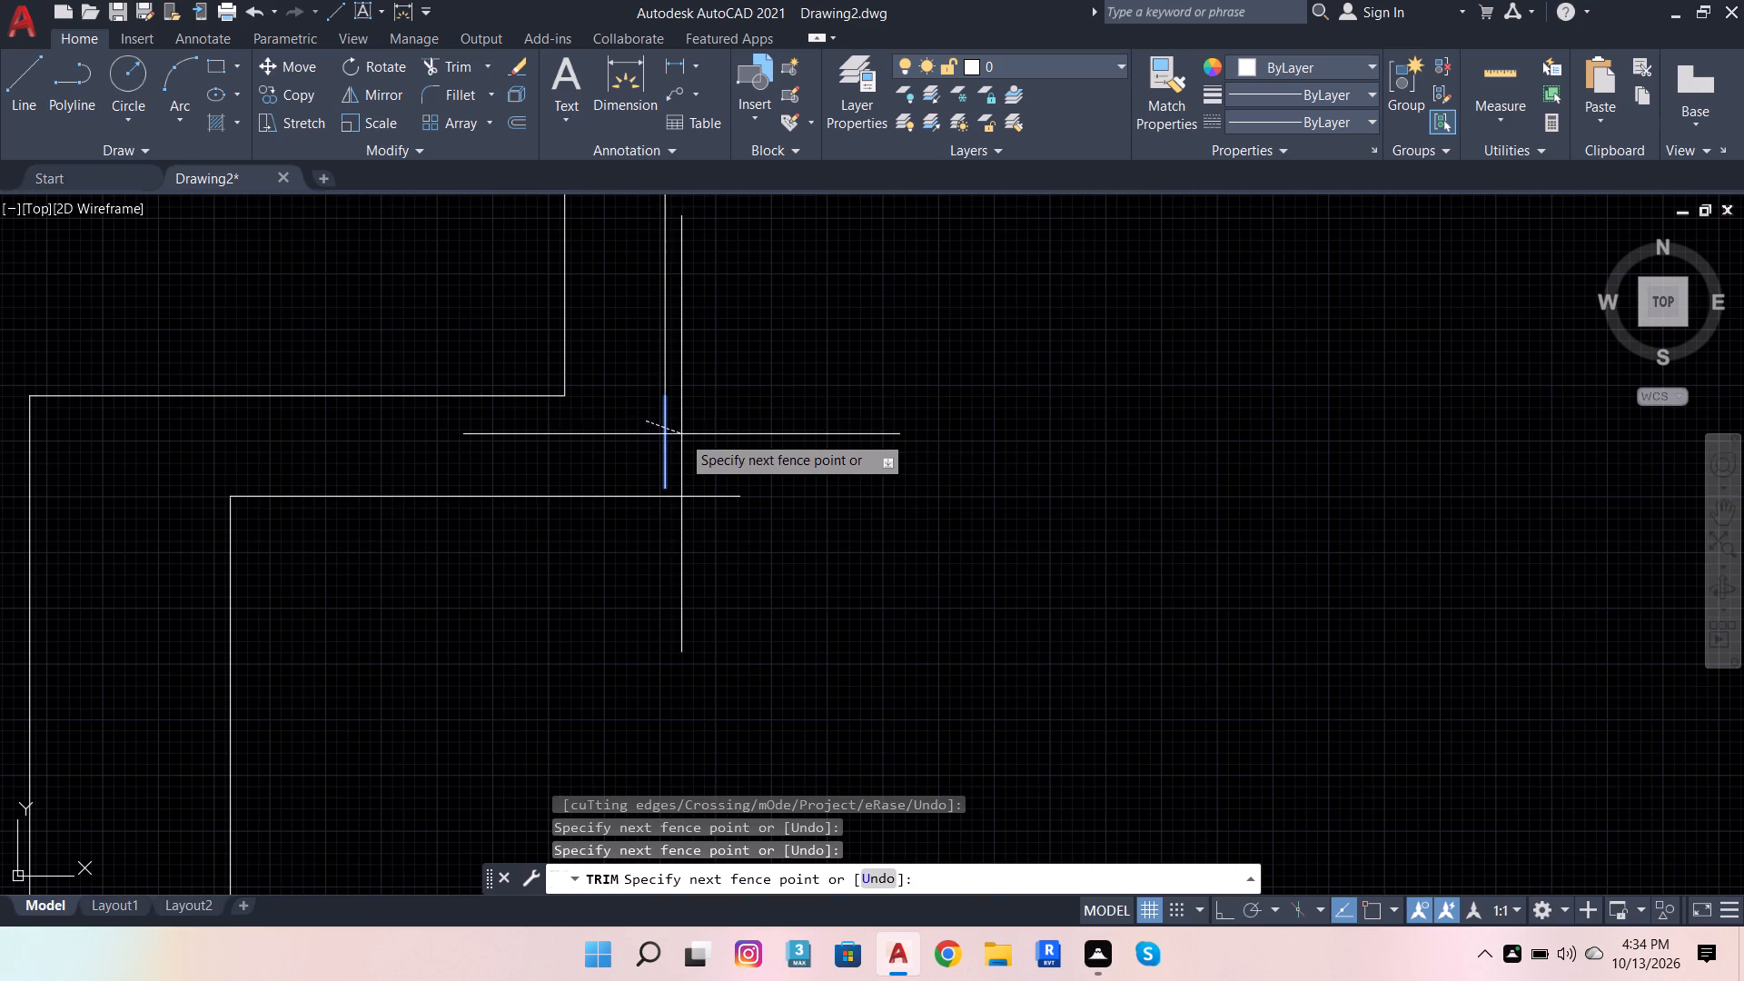
shift+click(688, 450)
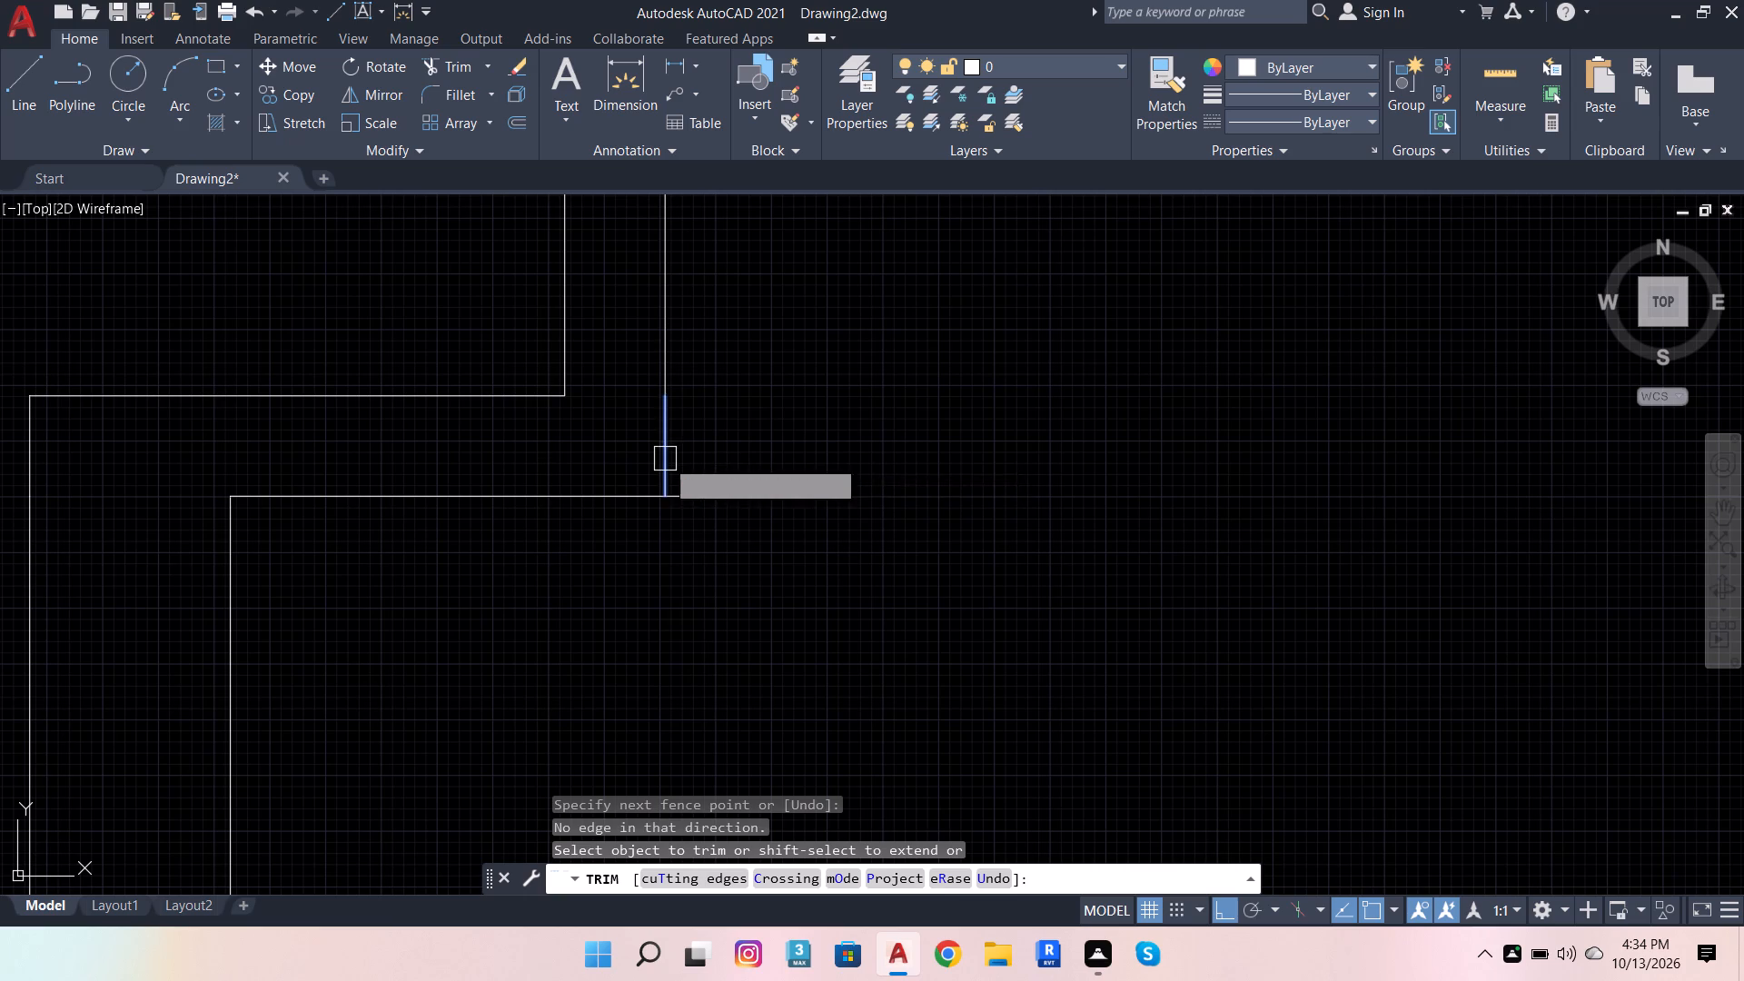
shift+click(665, 459)
click(710, 484)
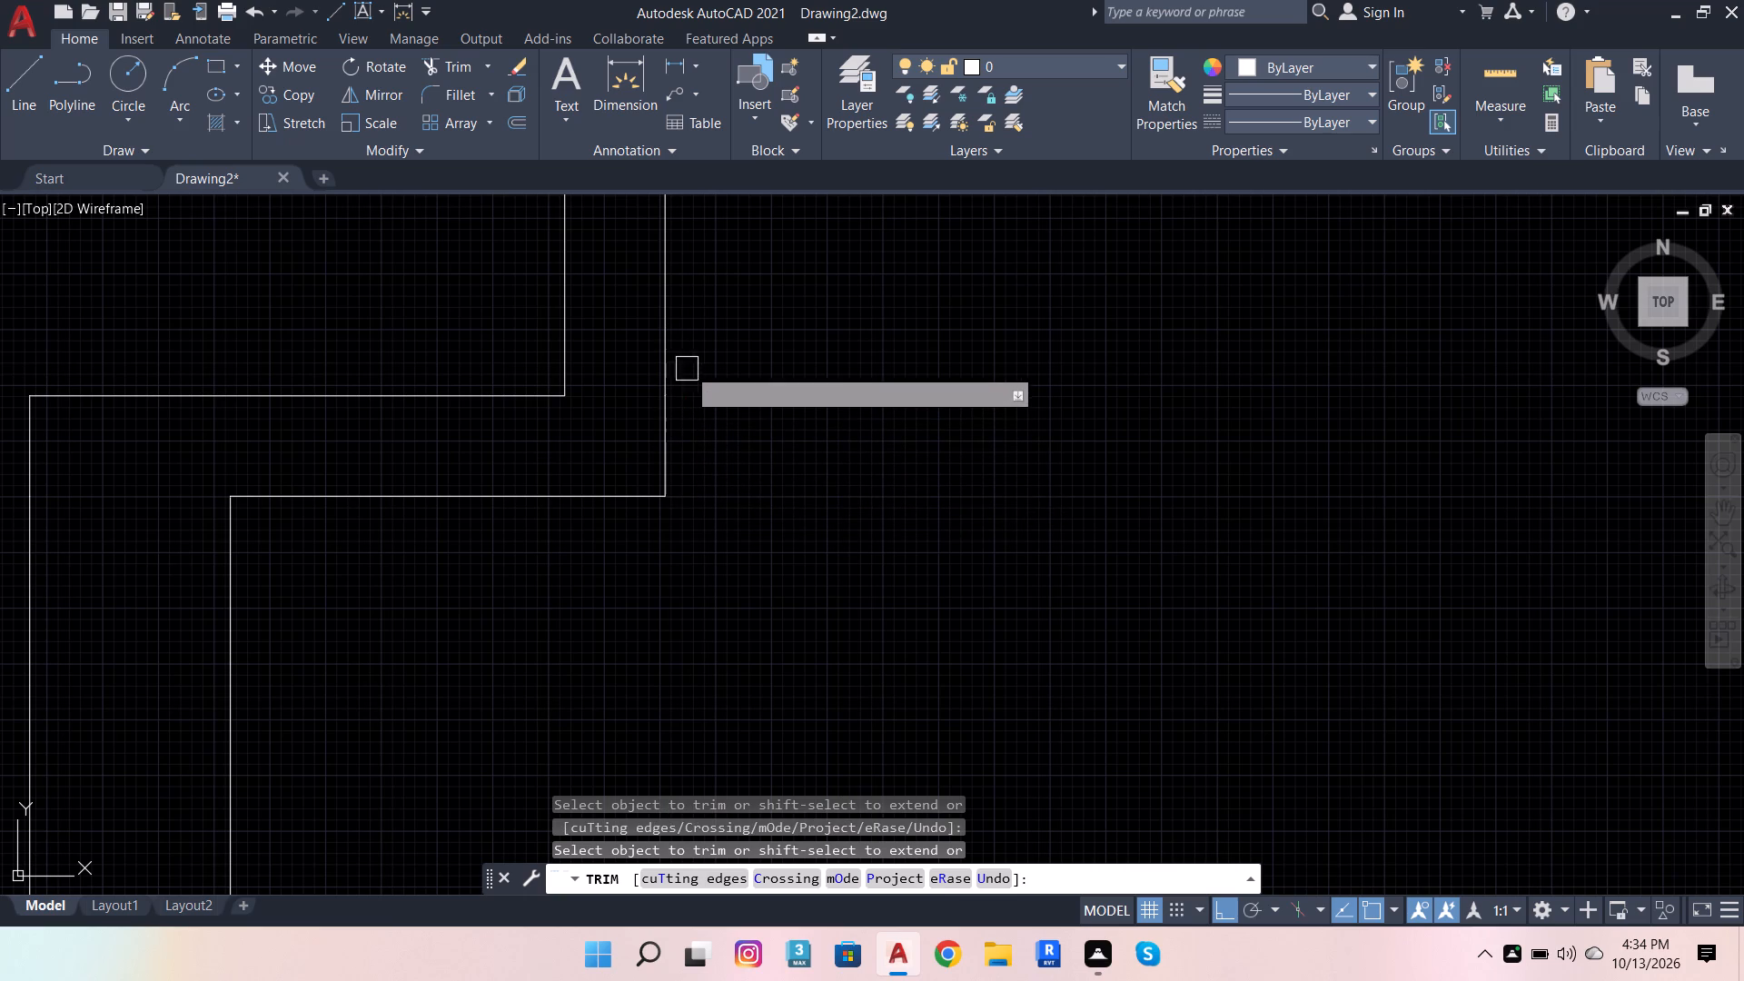
key(Escape)
key(Escape)
key(Escape)
Join the short vertical segment at the kitchen corner to the wash partition's dining-side line.
click(673, 436)
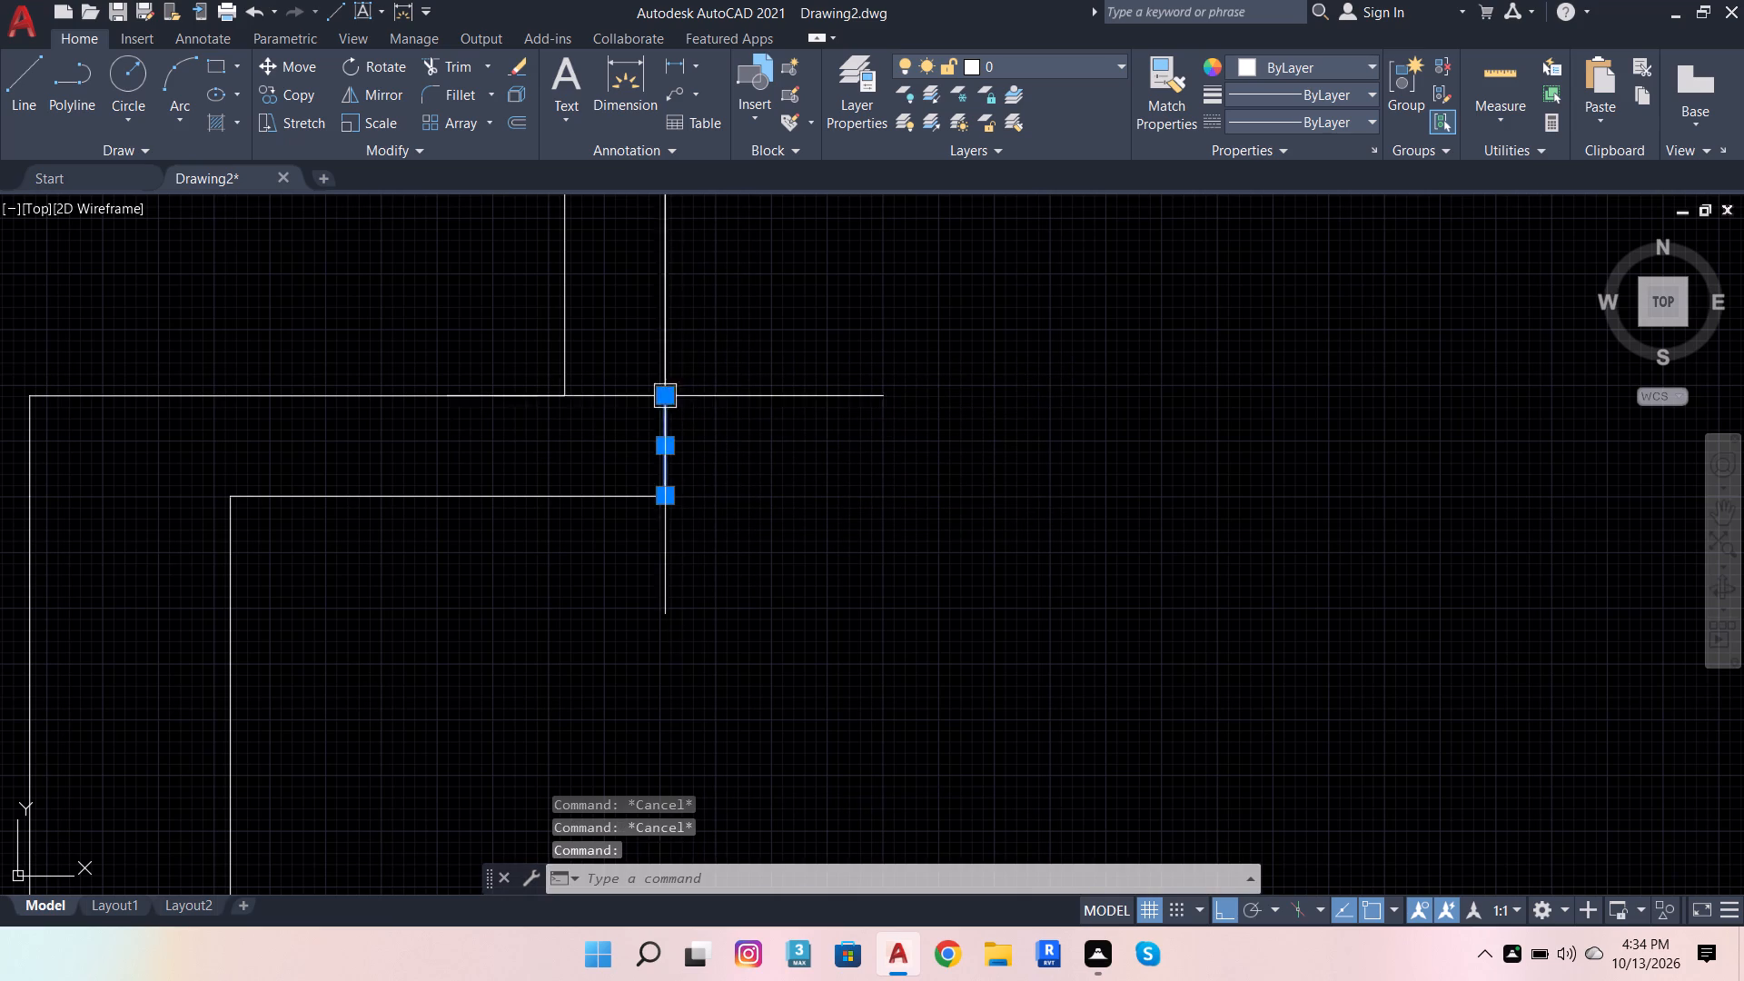
click(666, 324)
key(j)
key(Return)
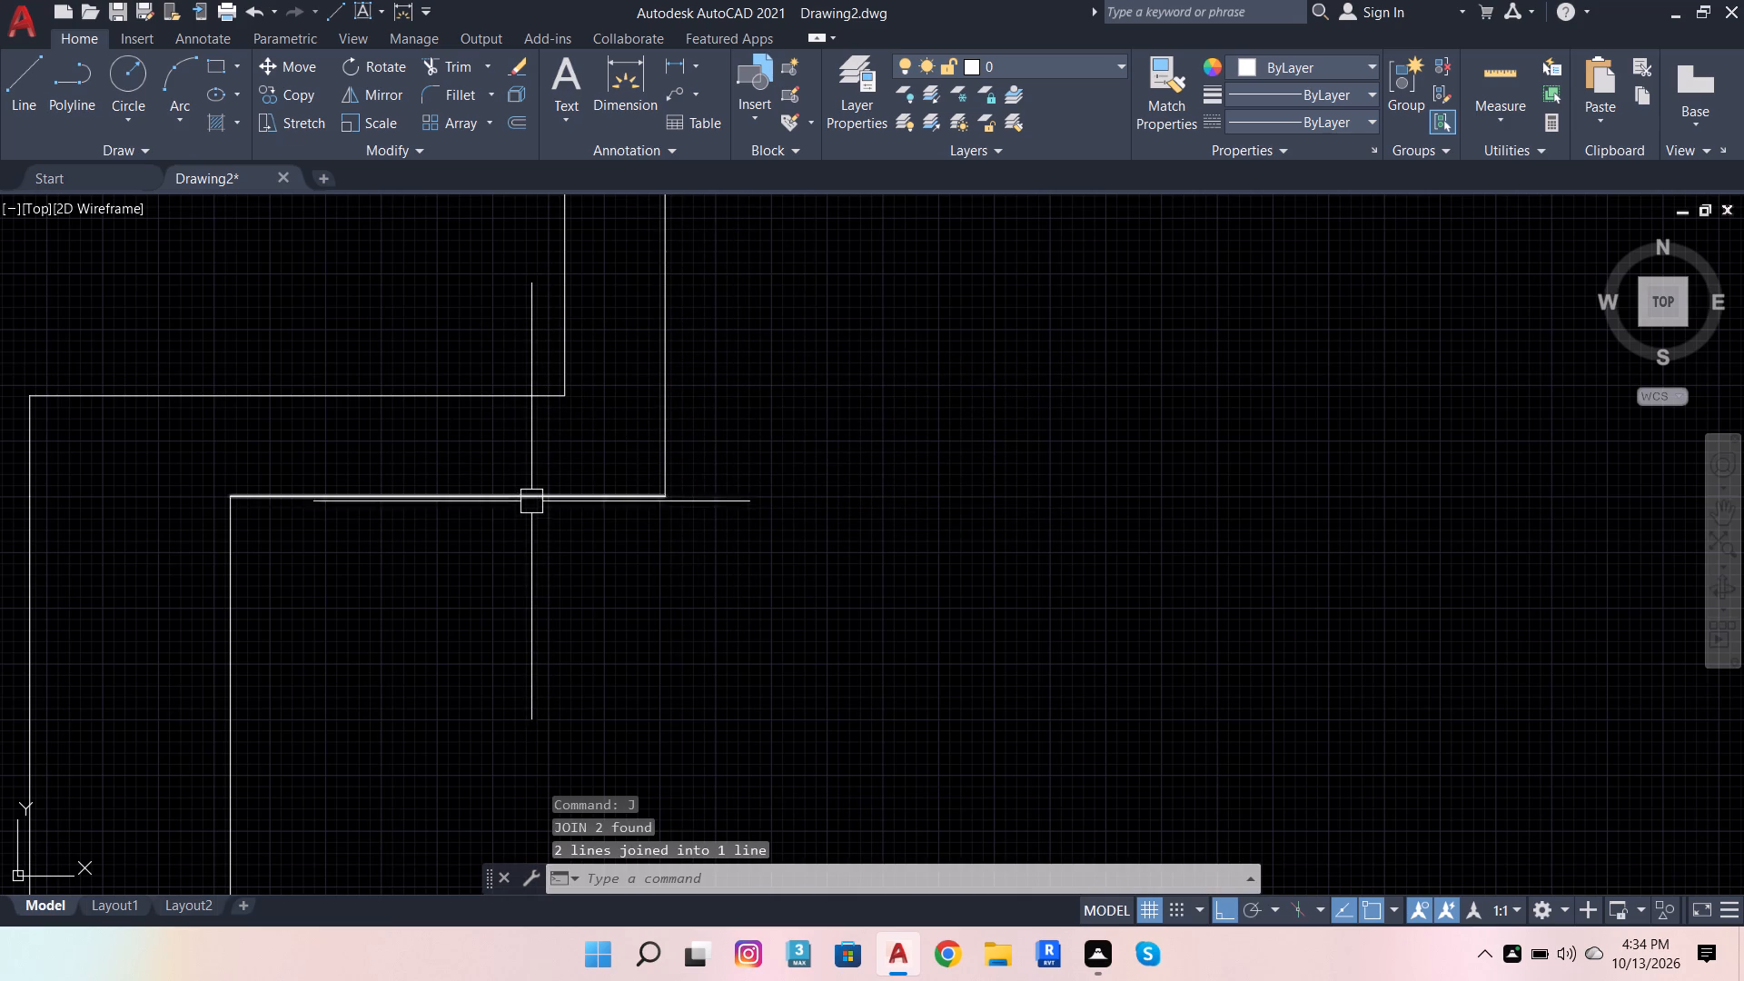
Extend the outer face of the kitchen's parking-side wall with a 9" line straight up from its upper end.
scroll(648, 520, down, 5)
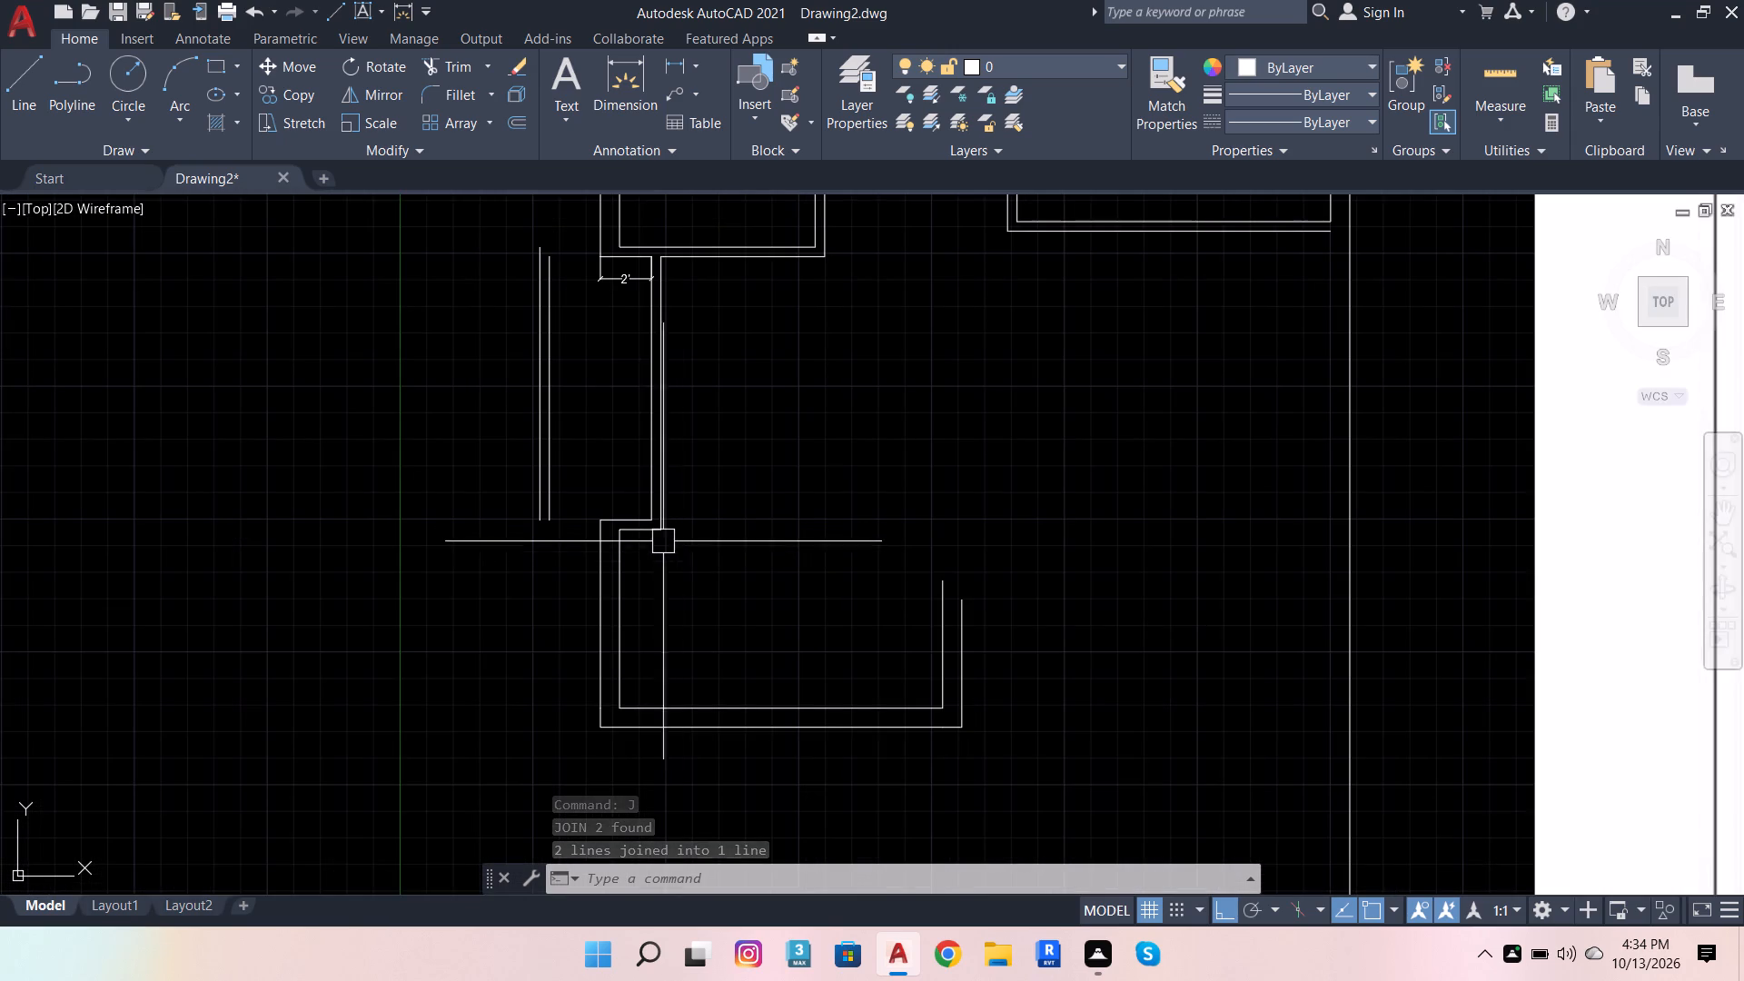
scroll(645, 520, down, 1)
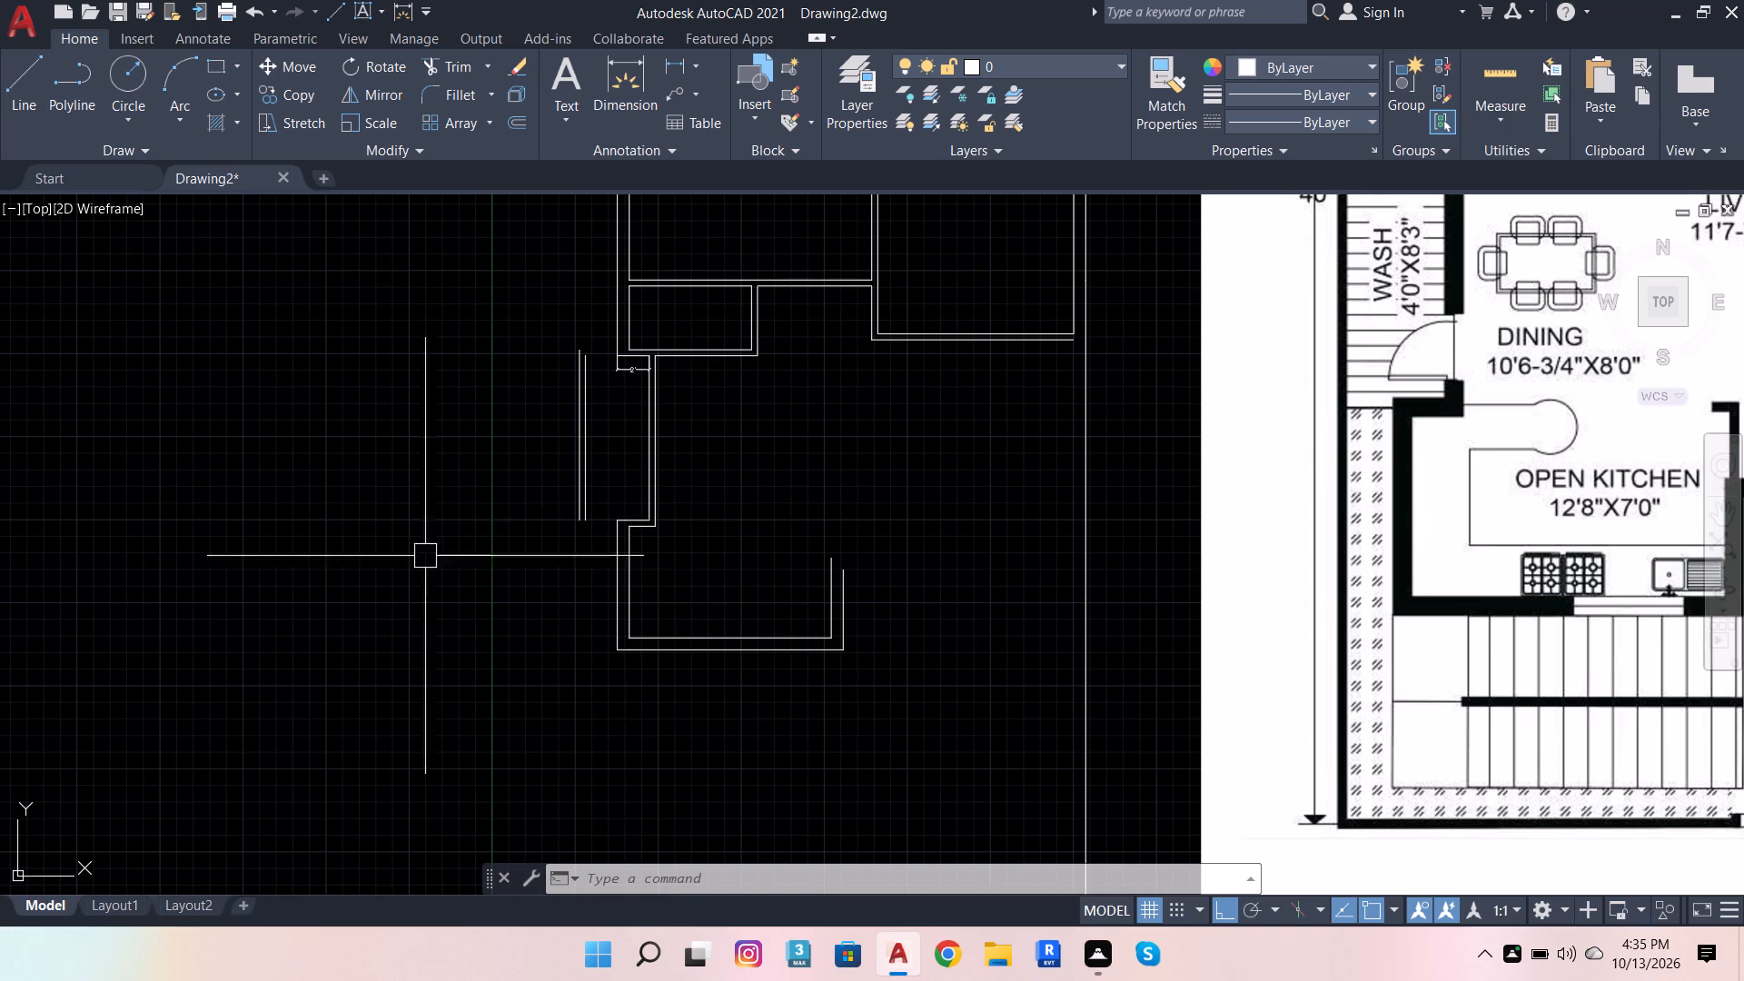
scroll(554, 758, down, 2)
scroll(713, 660, up, 2)
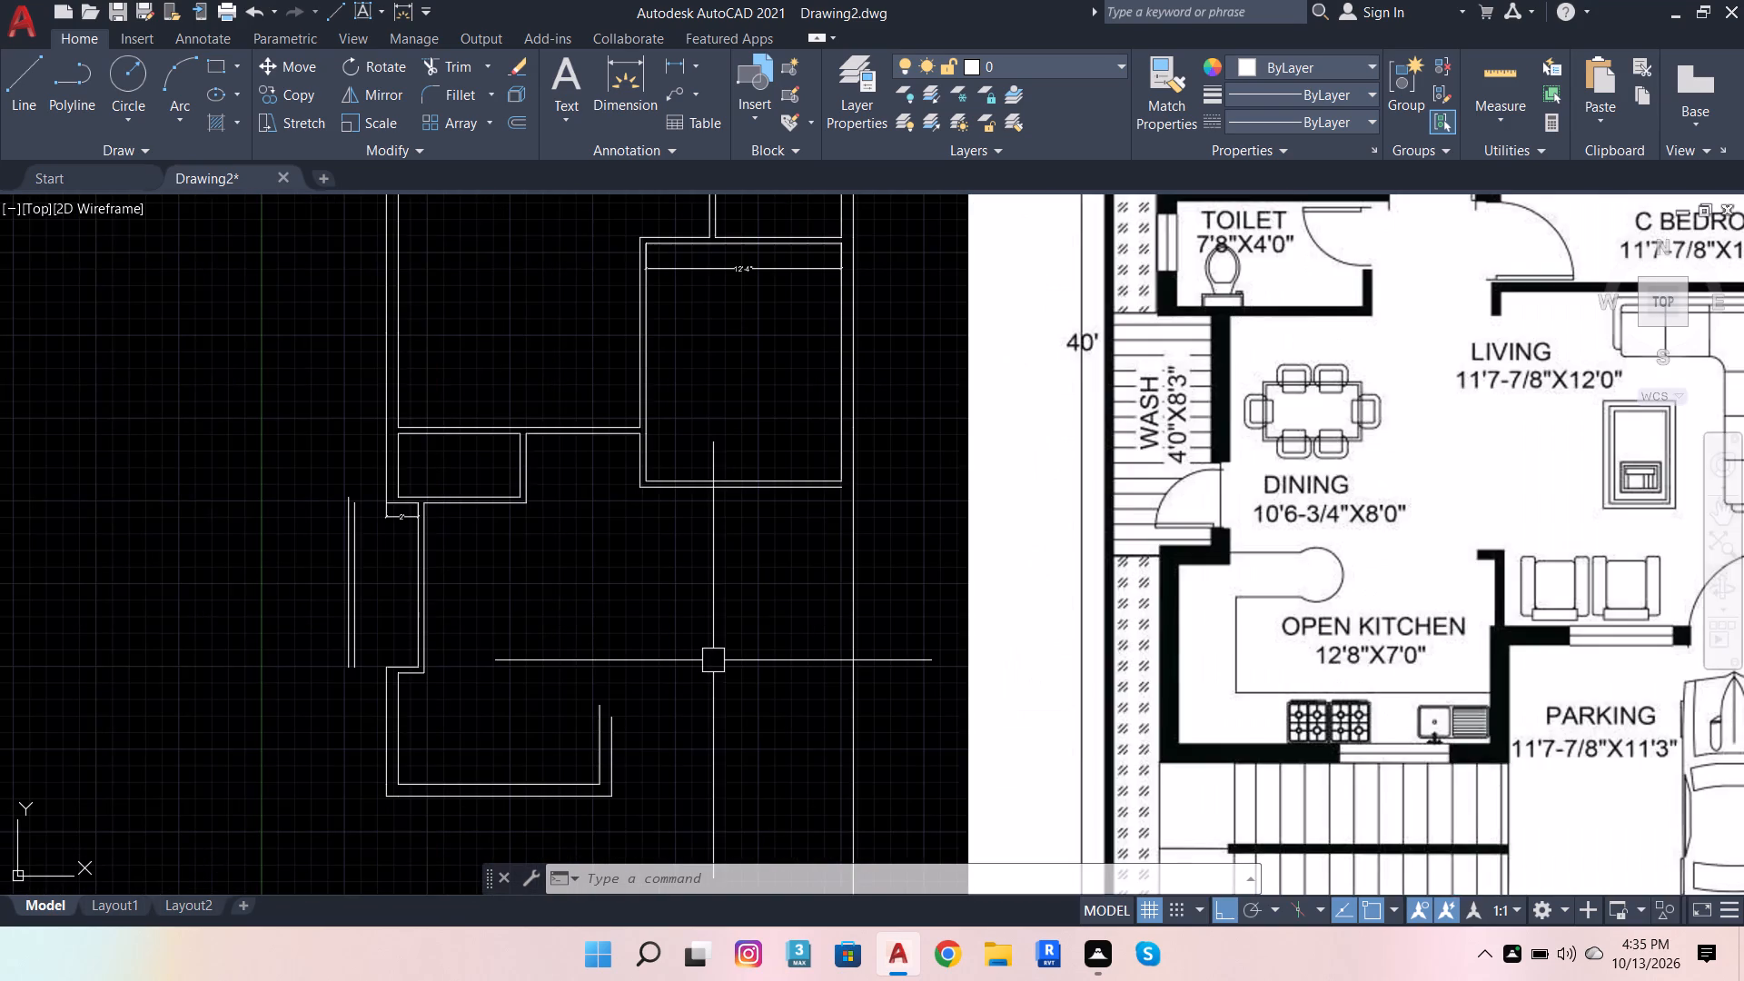
scroll(740, 647, down, 1)
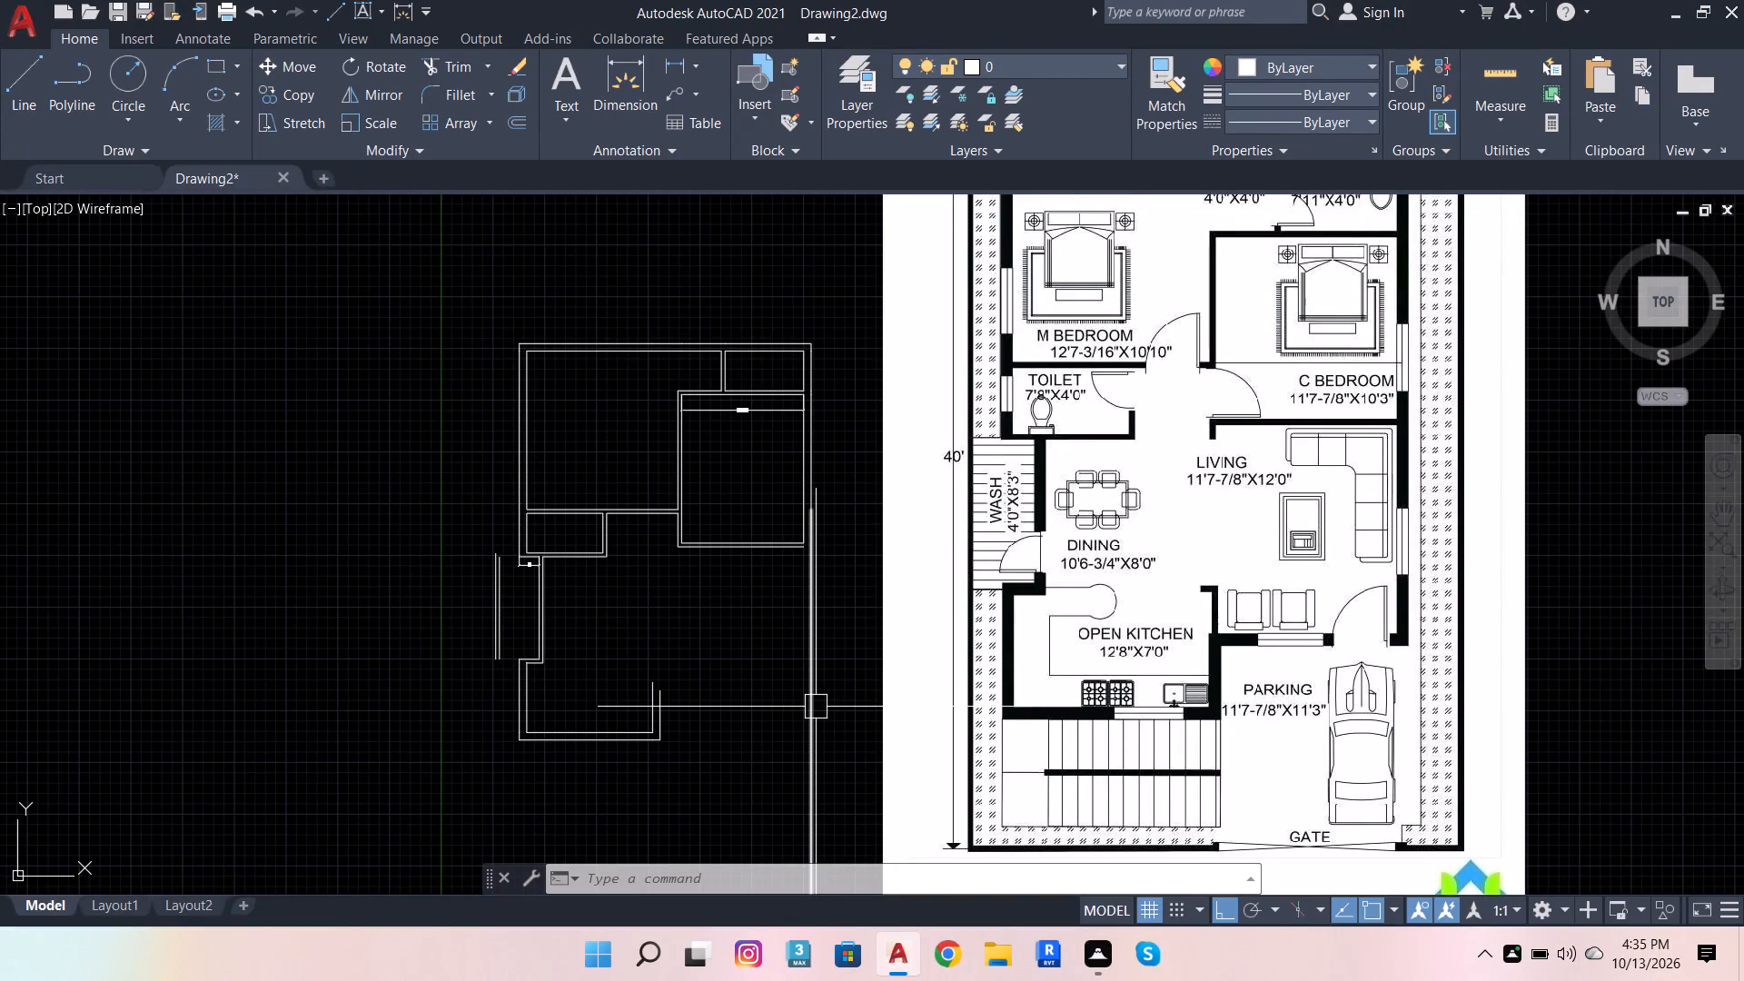
scroll(691, 674, up, 1)
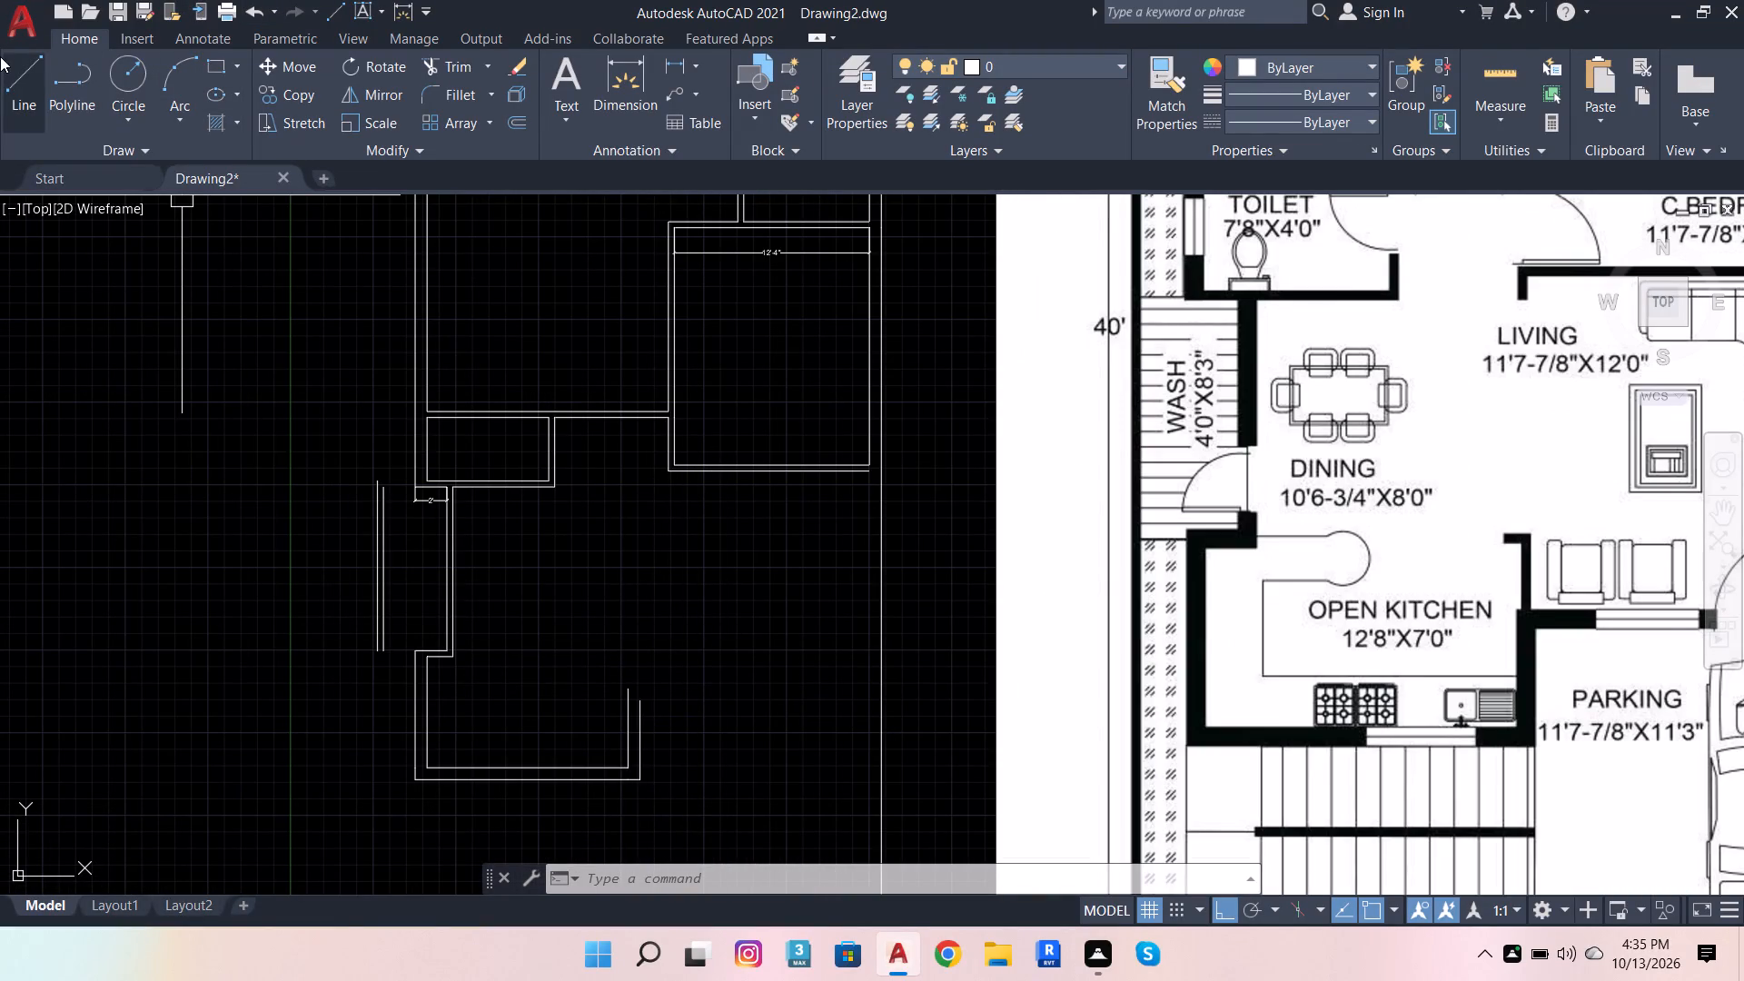
click(15, 86)
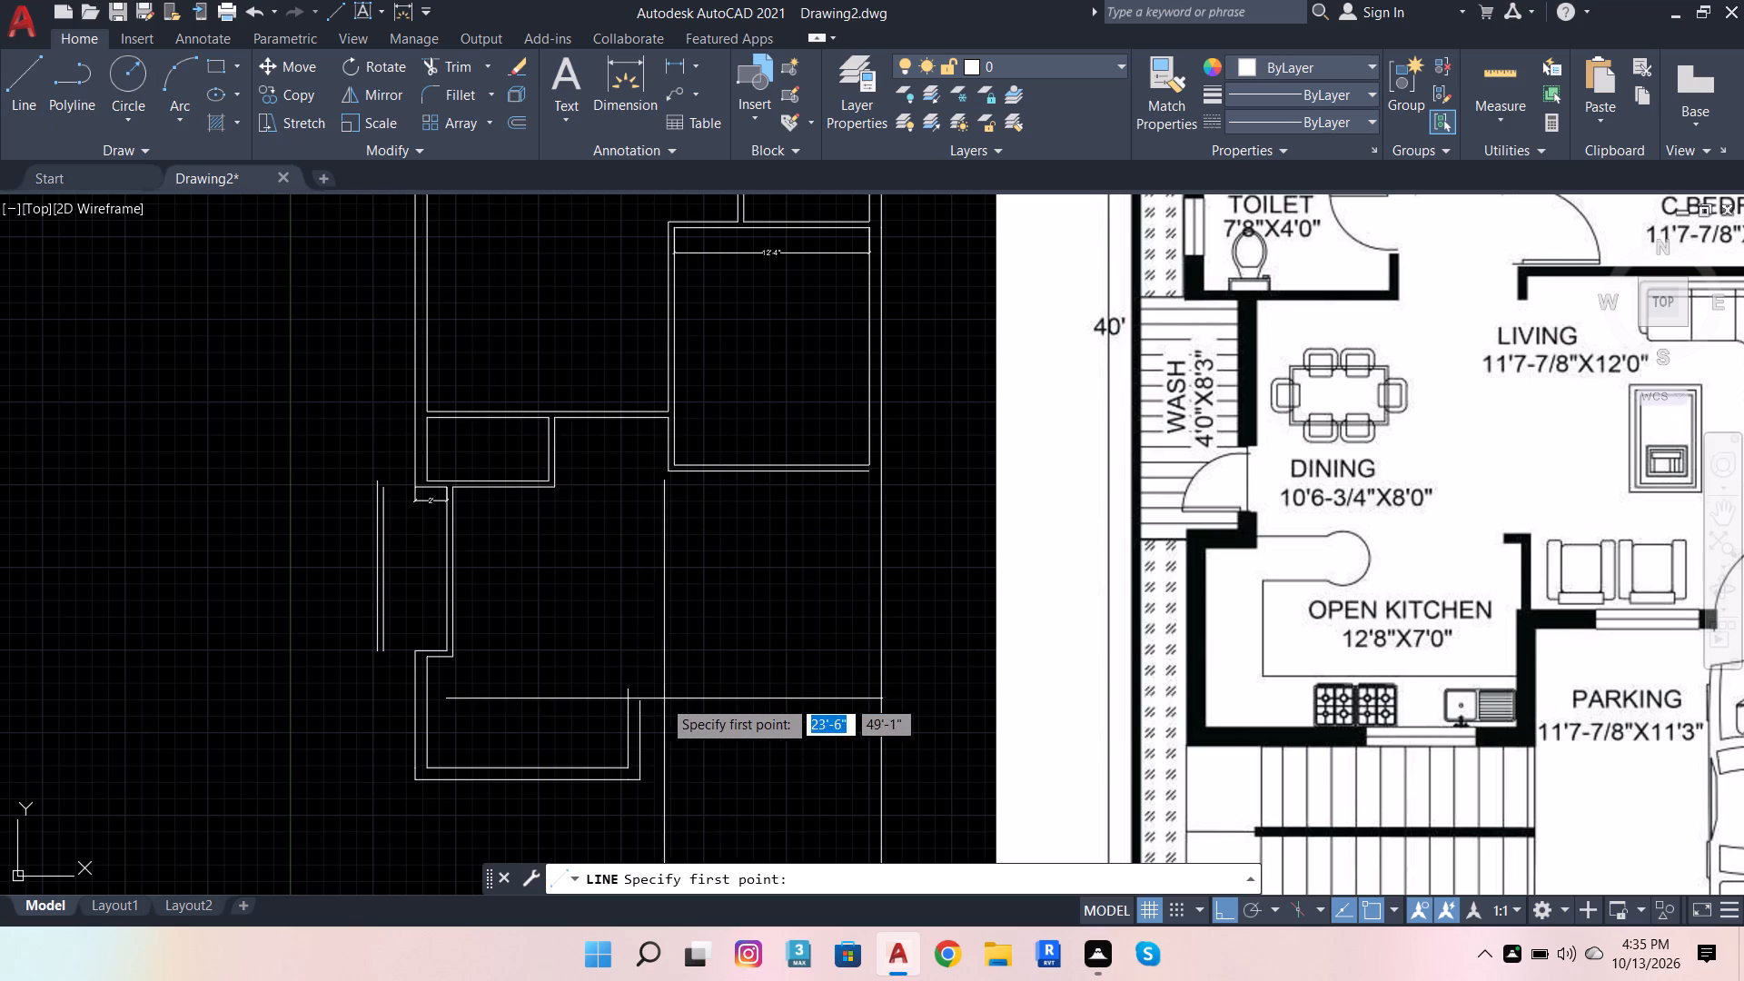
click(643, 704)
scroll(640, 699, up, 3)
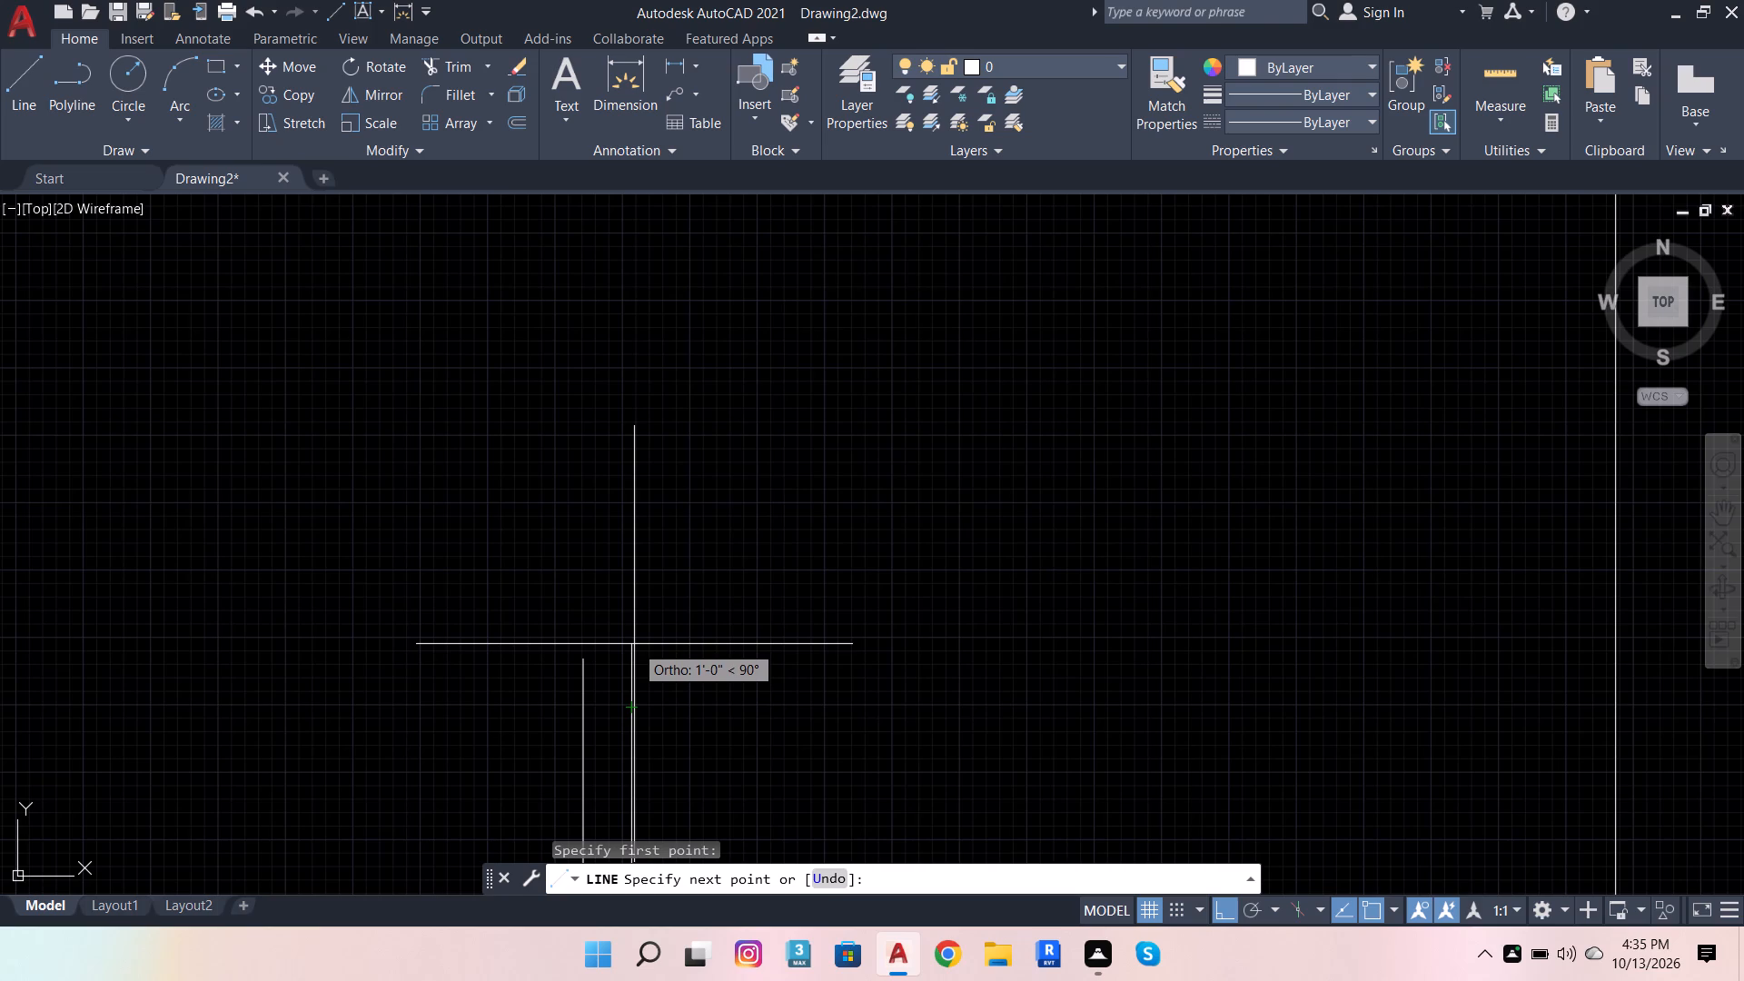
key(9)
key(Return)
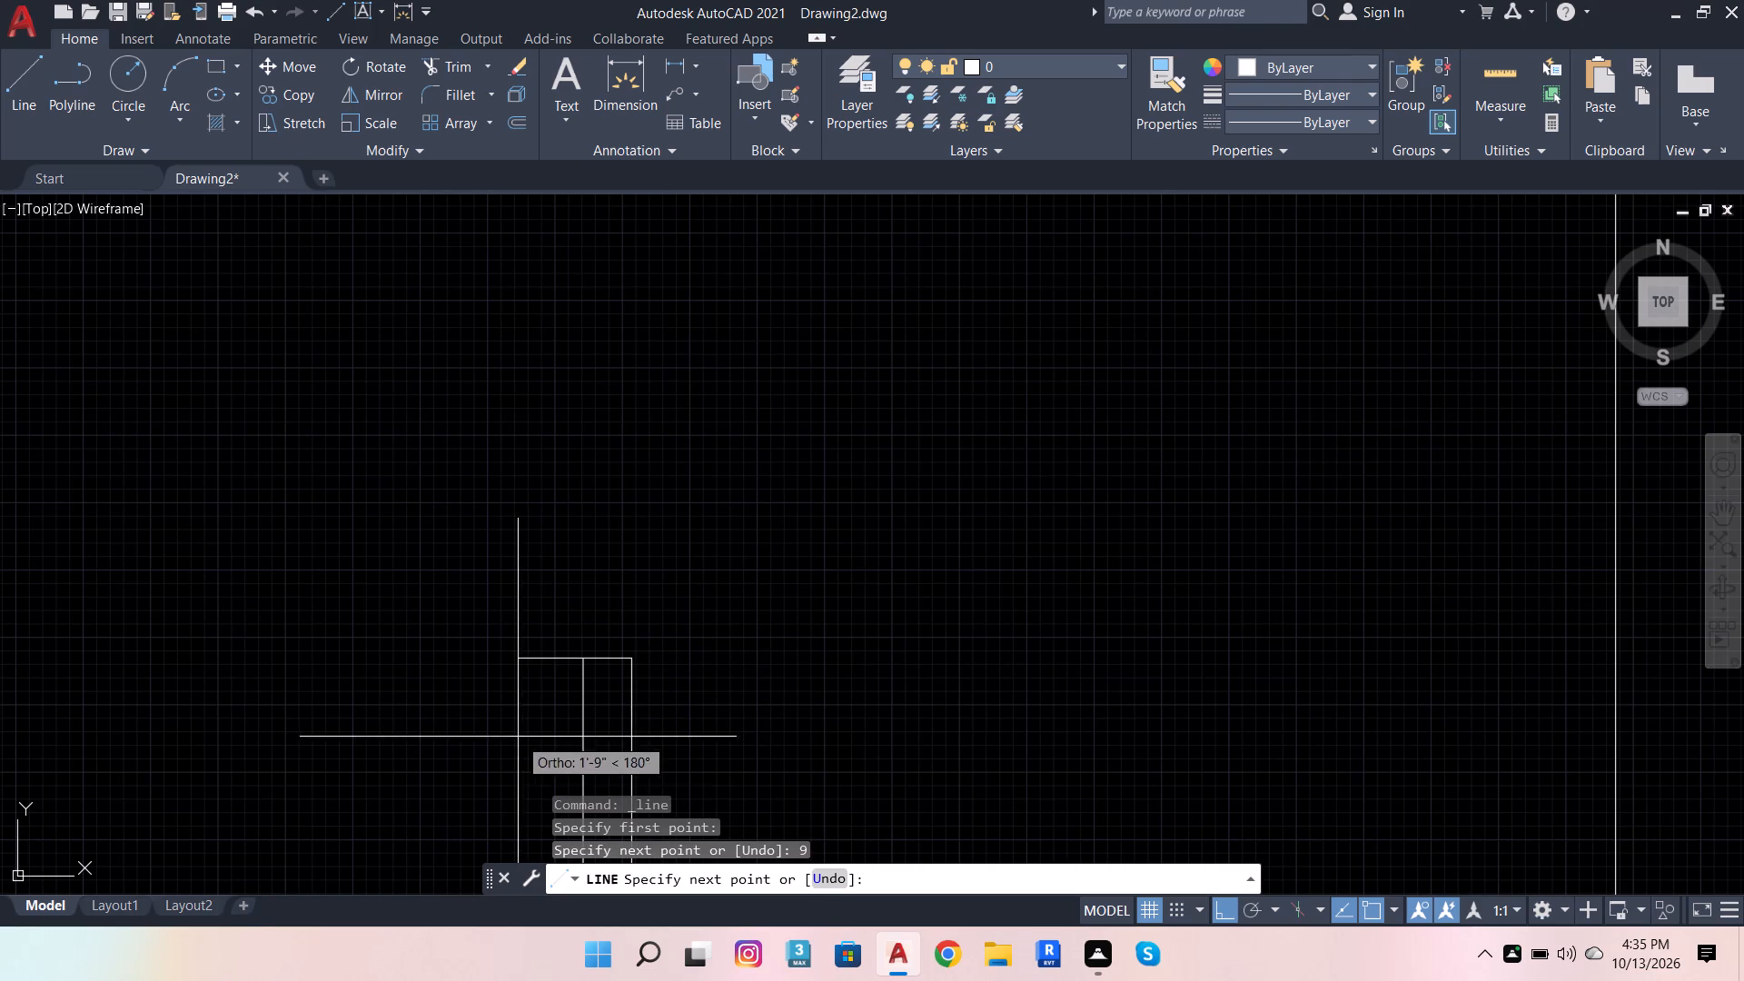
scroll(677, 708, down, 2)
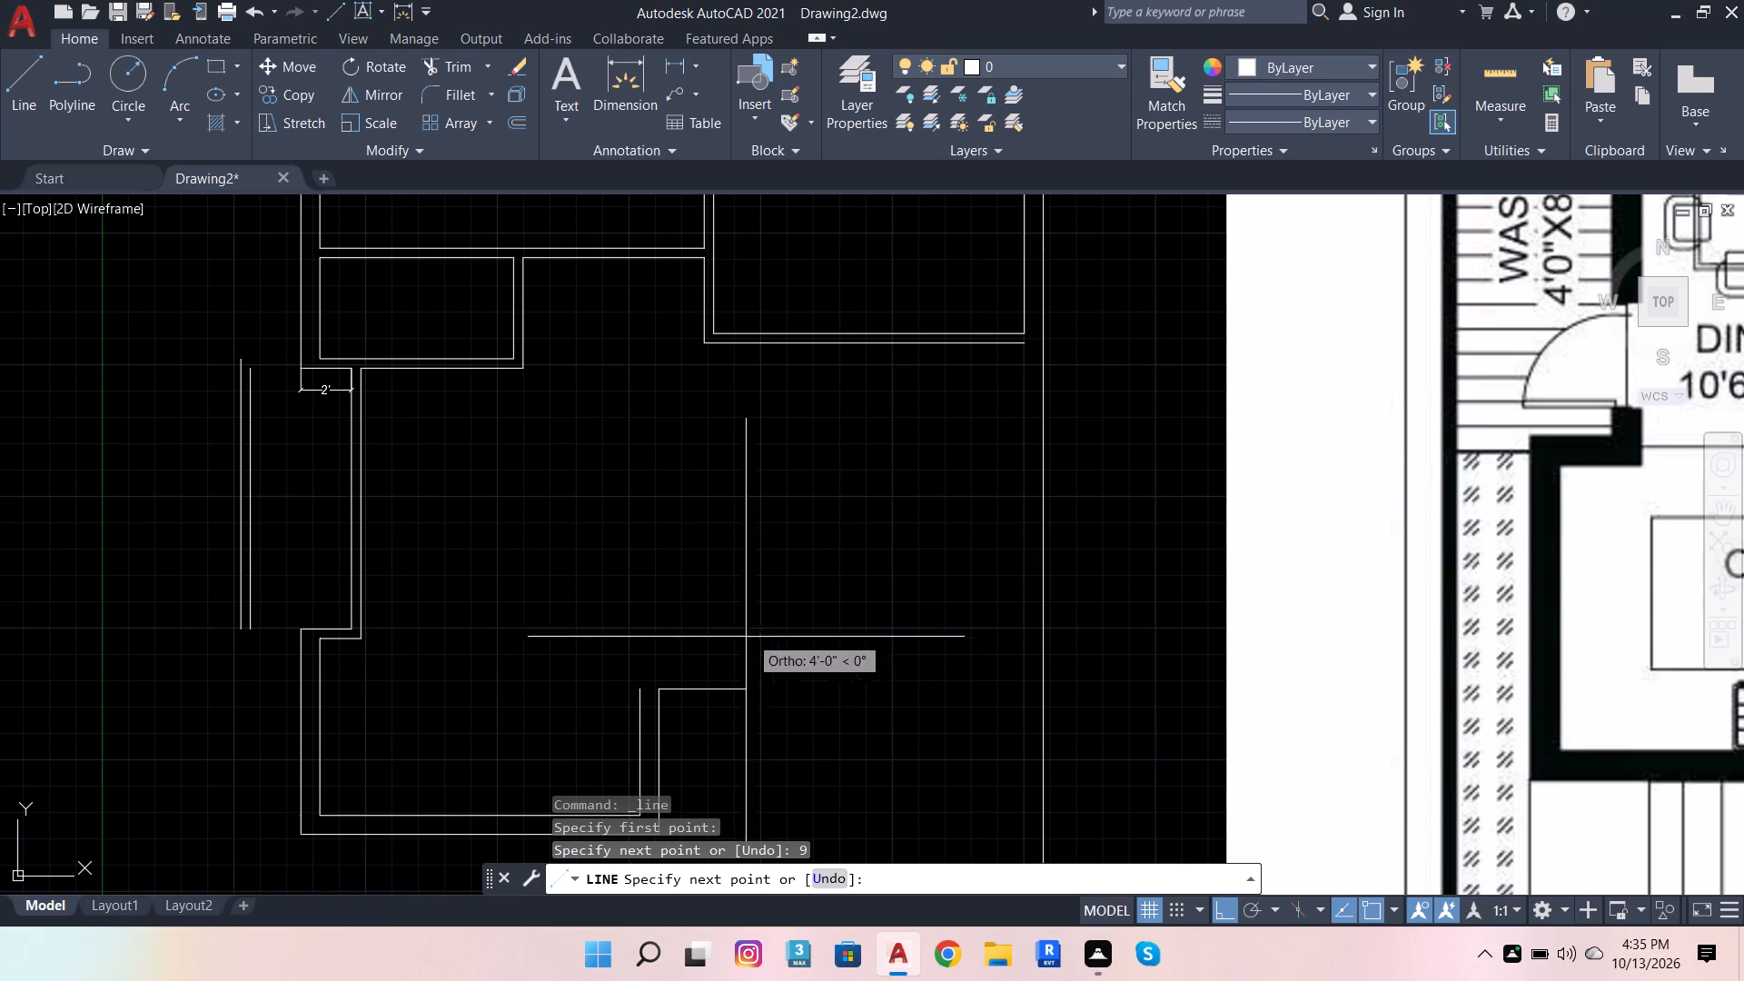
key(space)
From the upper end of that wall's inner face, draw a 4" segment outward and a long horizontal line back across the kitchen.
key(space)
scroll(599, 676, up, 2)
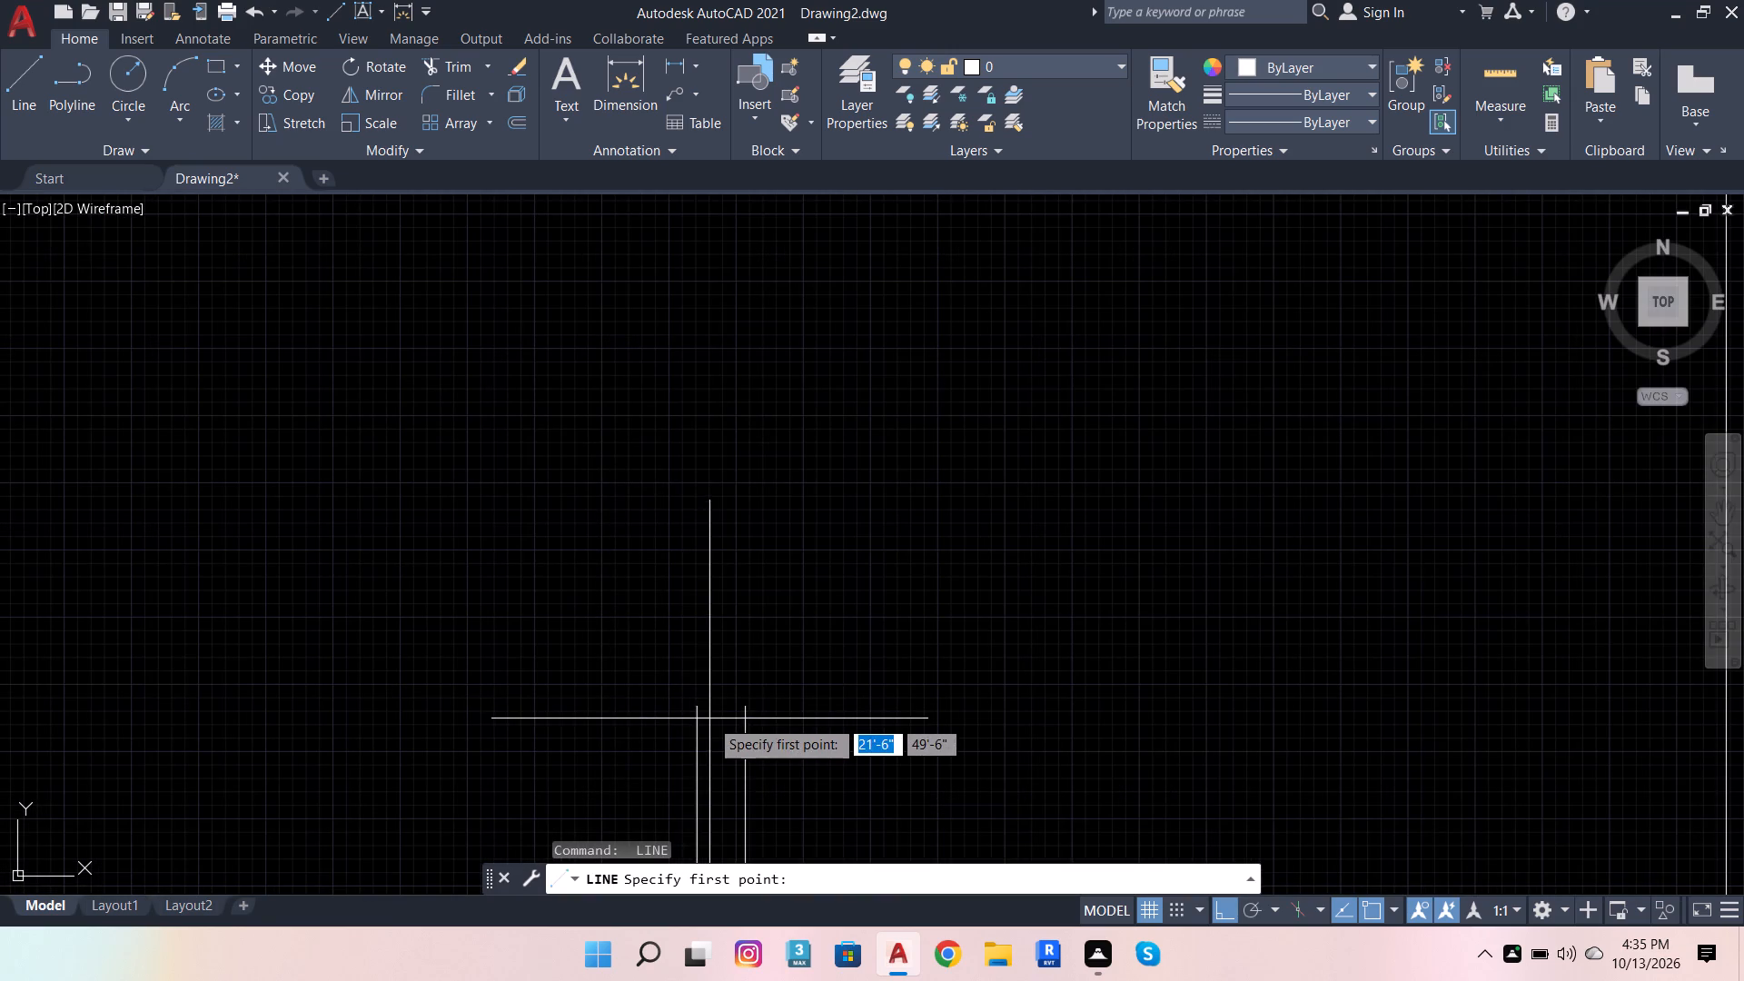
click(693, 707)
scroll(771, 654, down, 3)
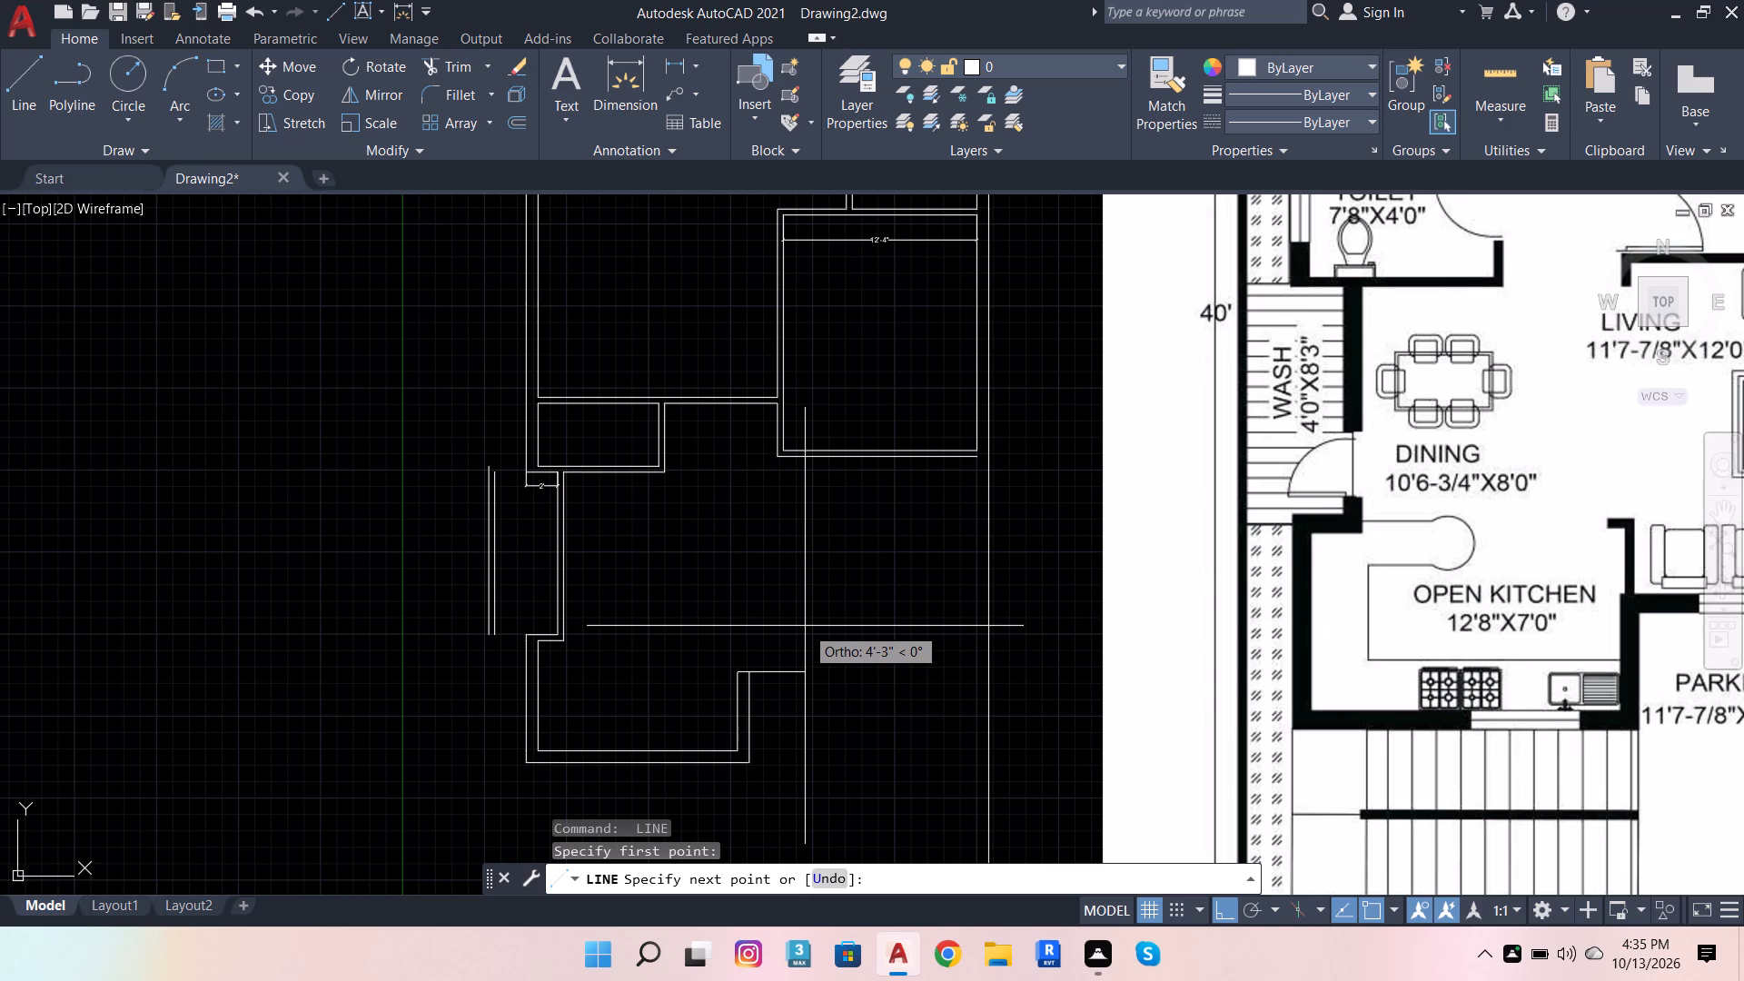
key(4)
key(Return)
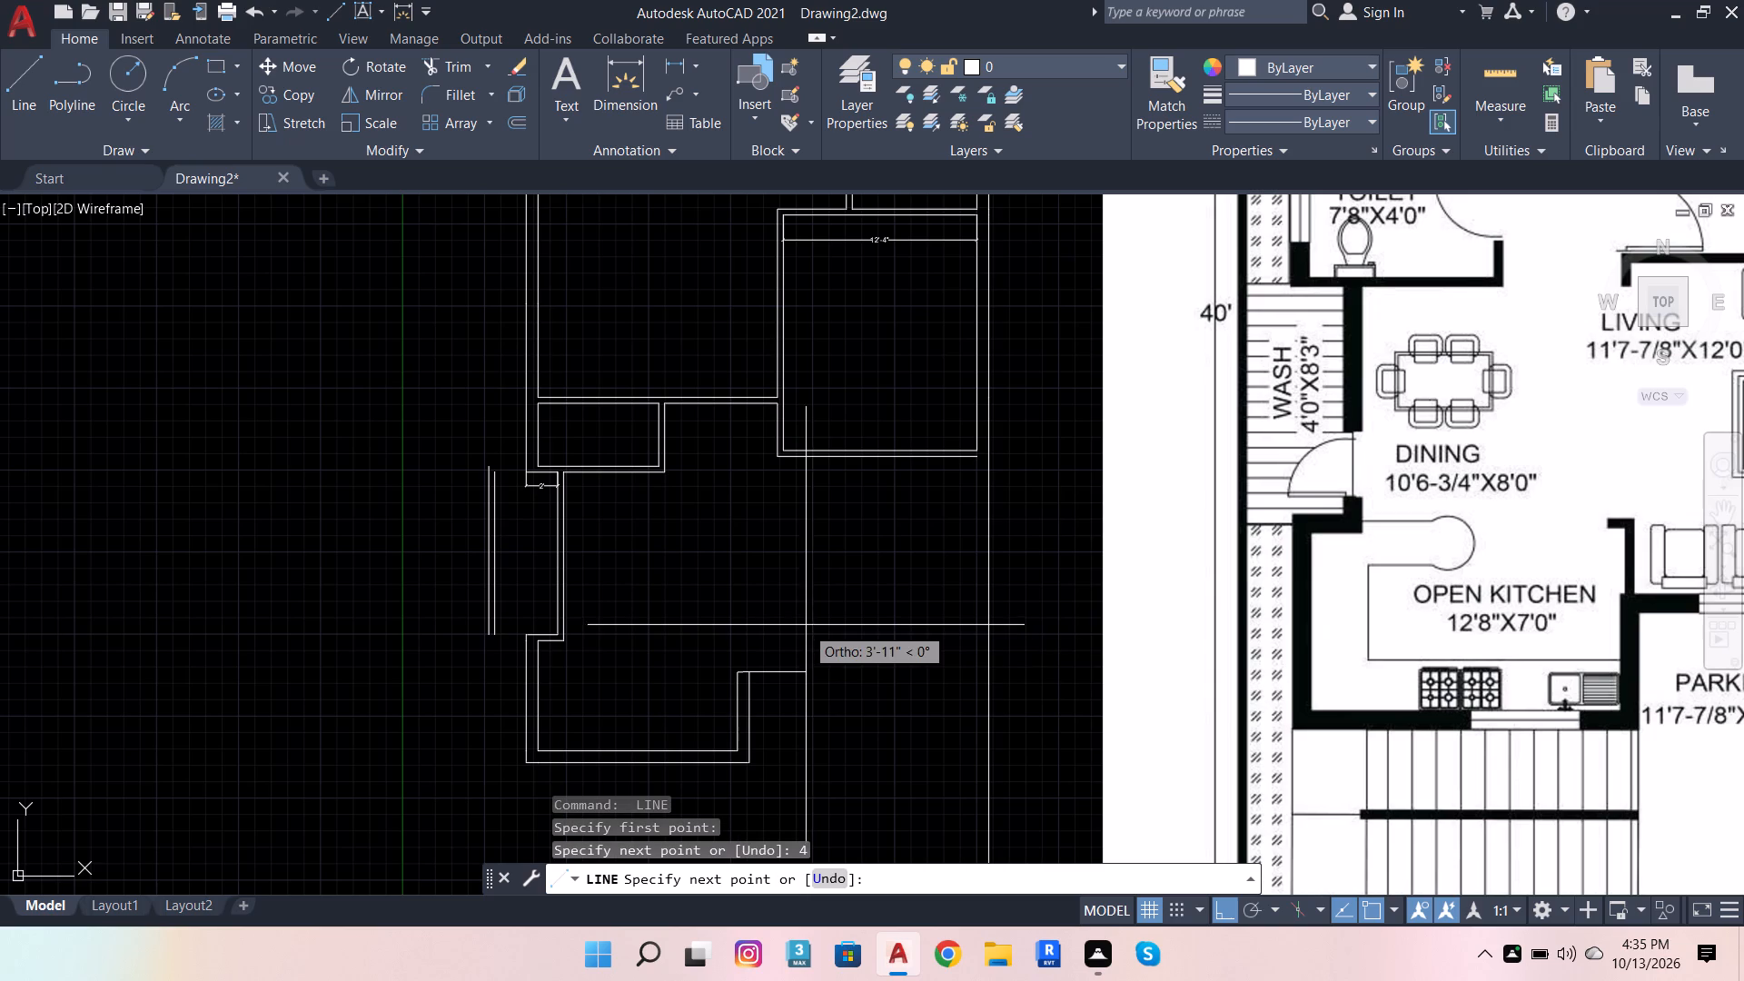
scroll(766, 594, up, 2)
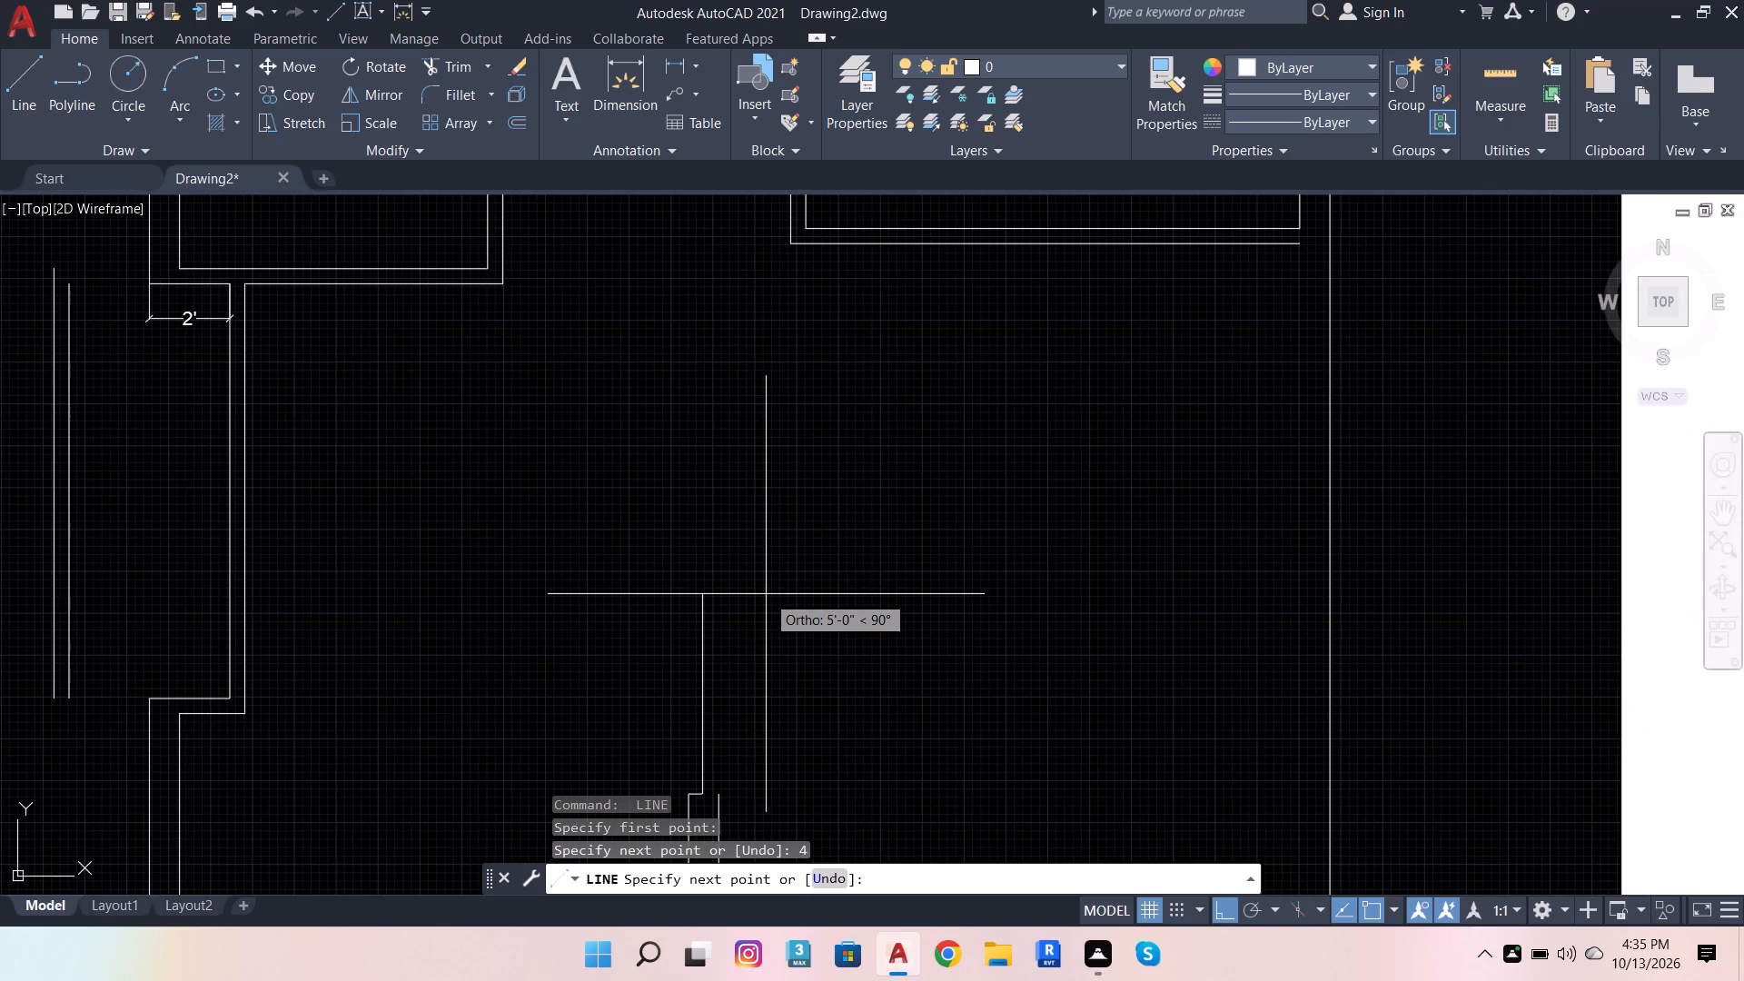
scroll(766, 594, down, 2)
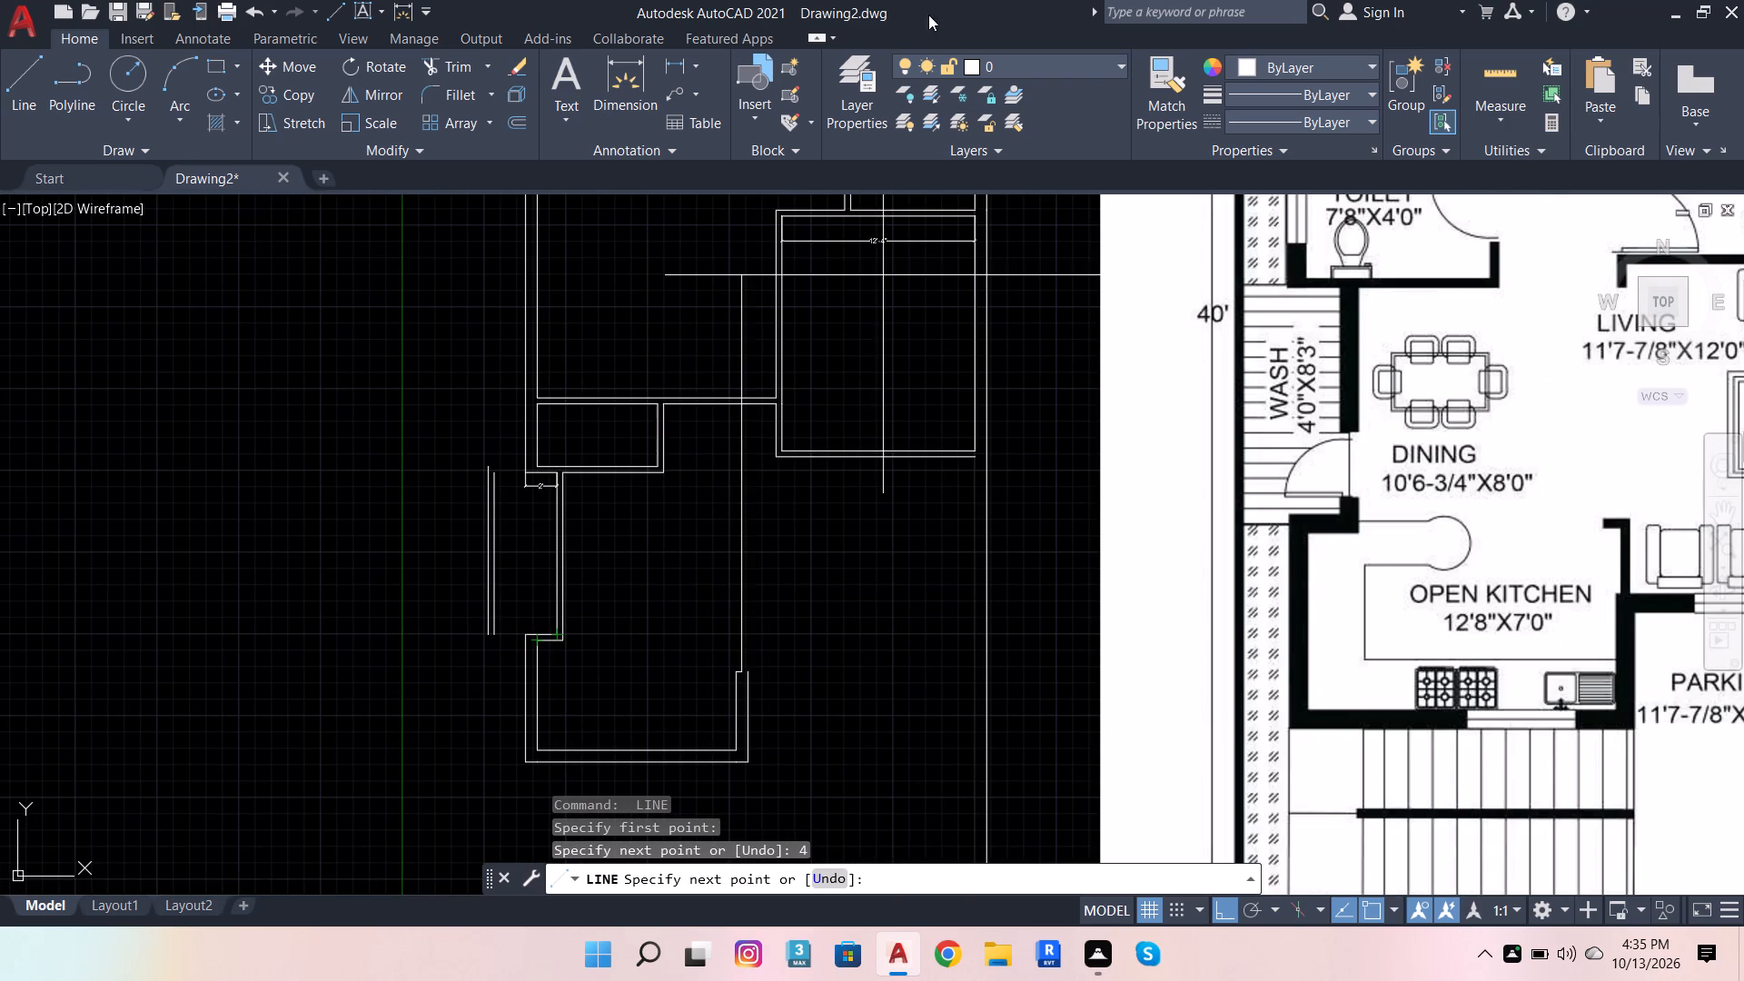
click(401, 713)
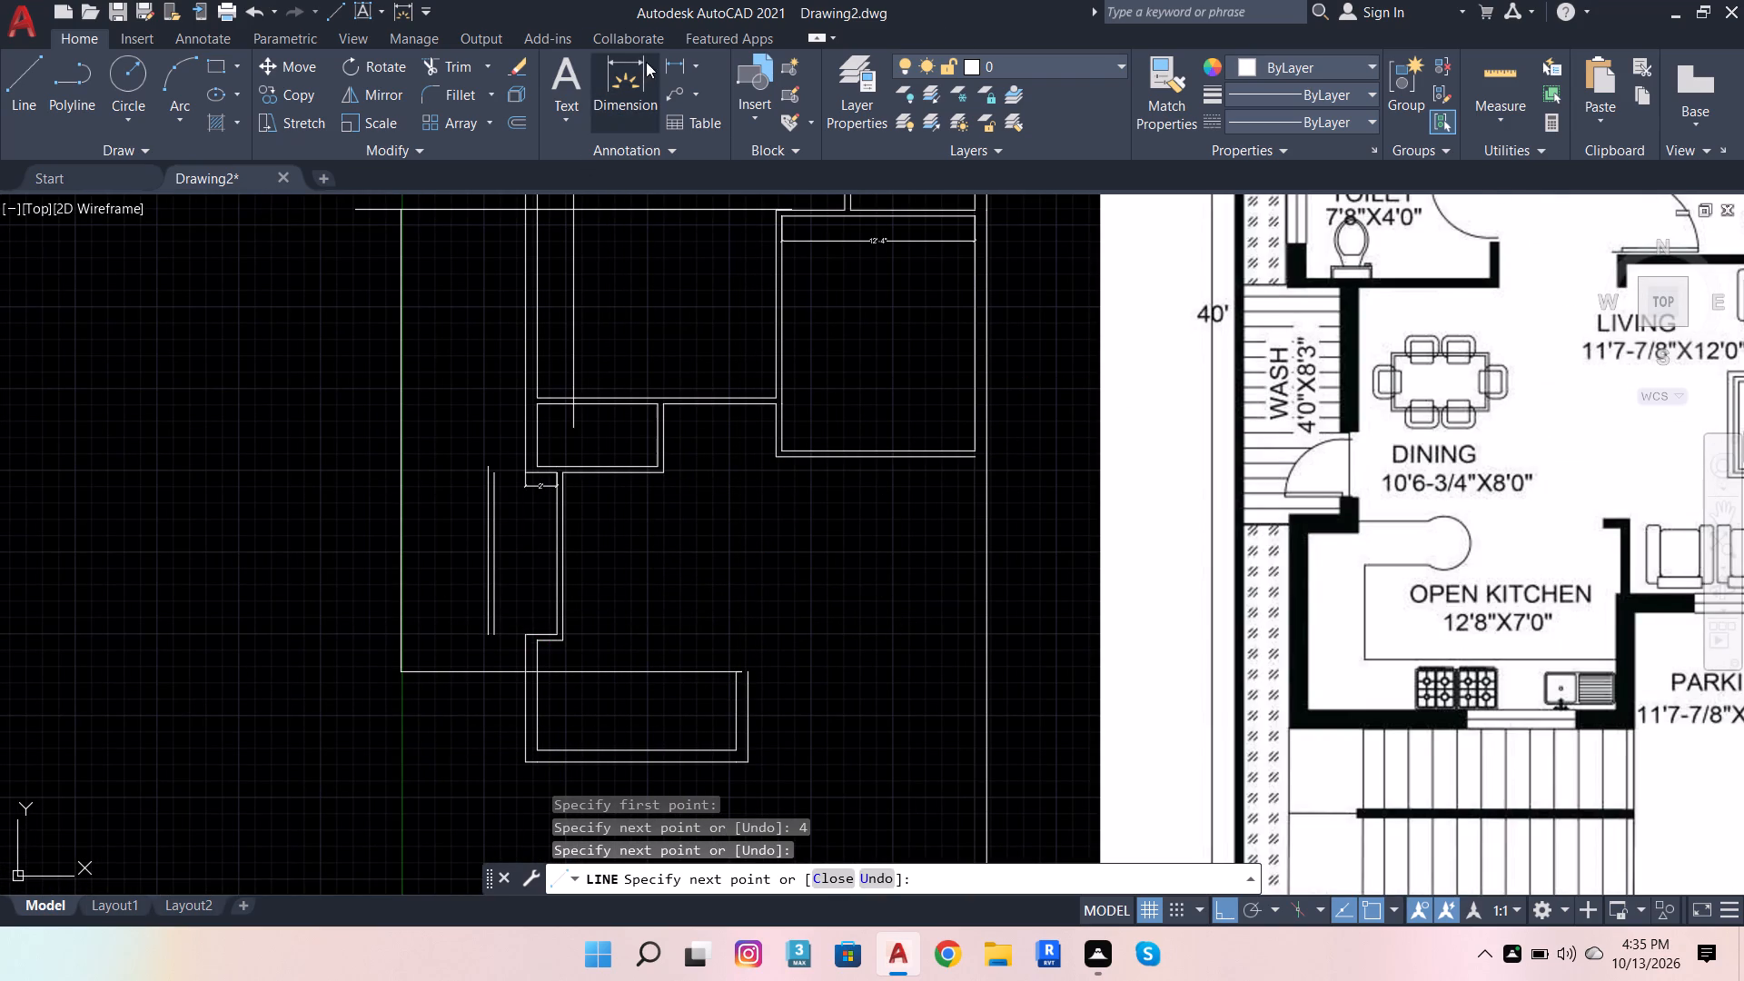
Dimension the vertical distance from the kitchen's inner top corner on the wash side down to the long horizontal line.
click(633, 74)
scroll(516, 648, up, 3)
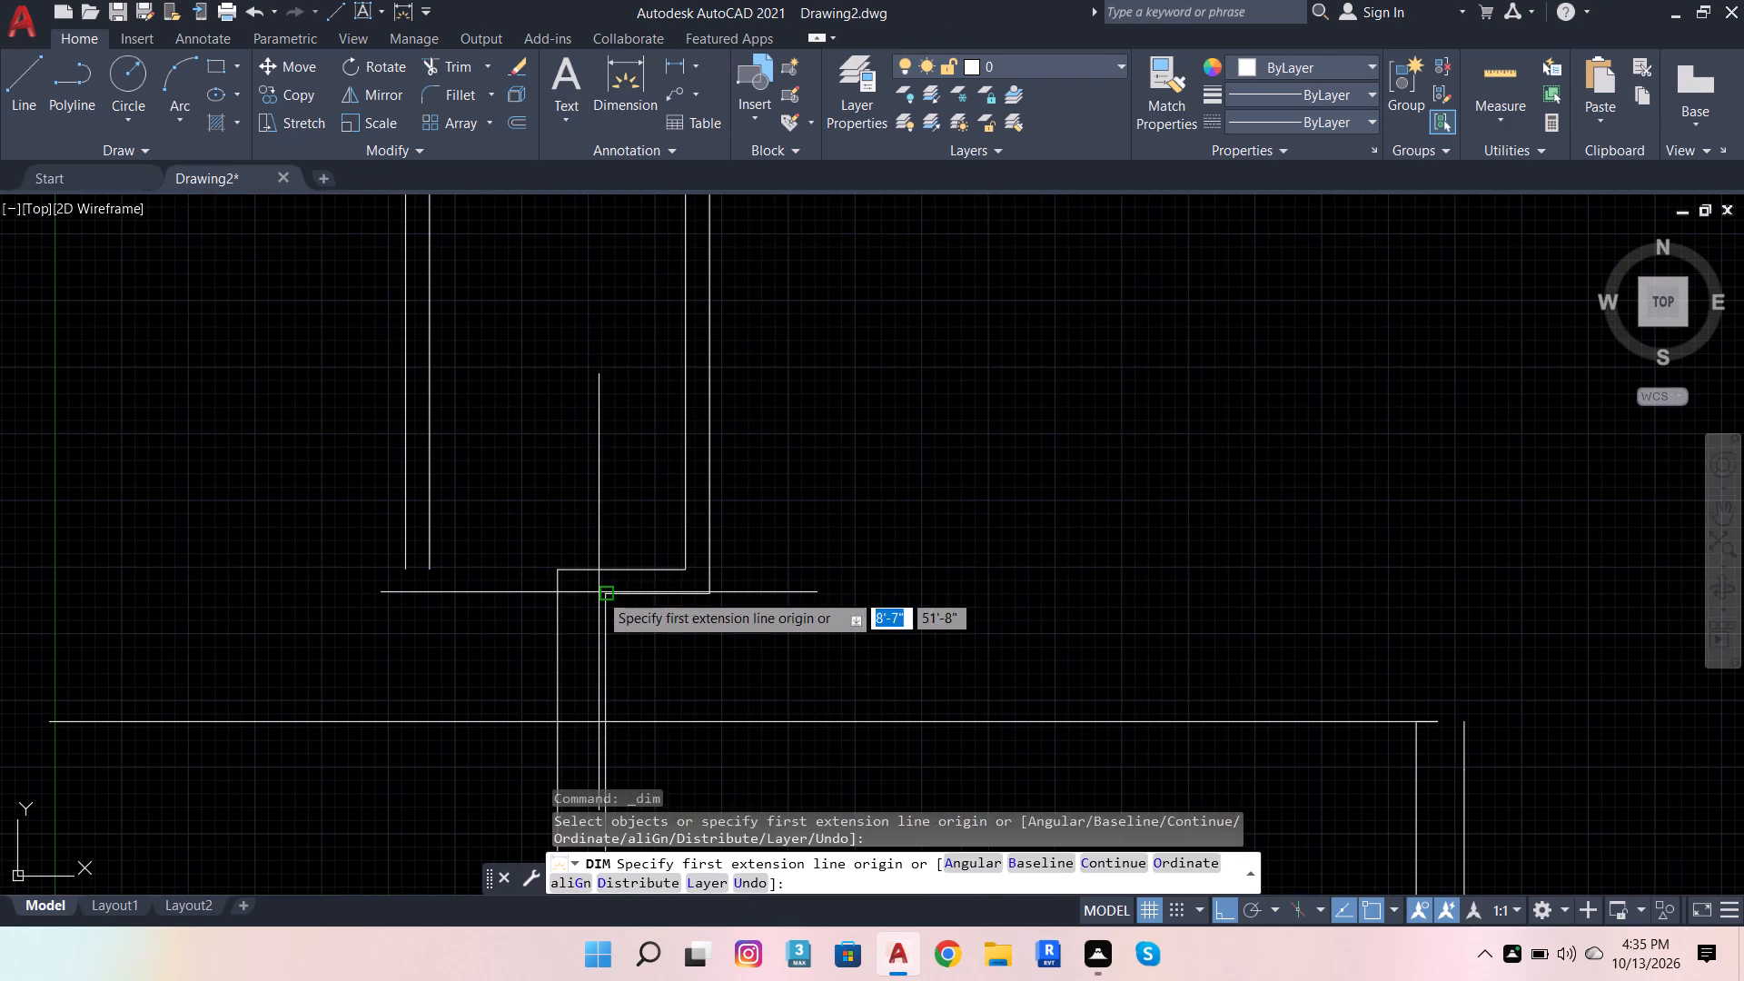
click(599, 592)
click(617, 718)
click(698, 683)
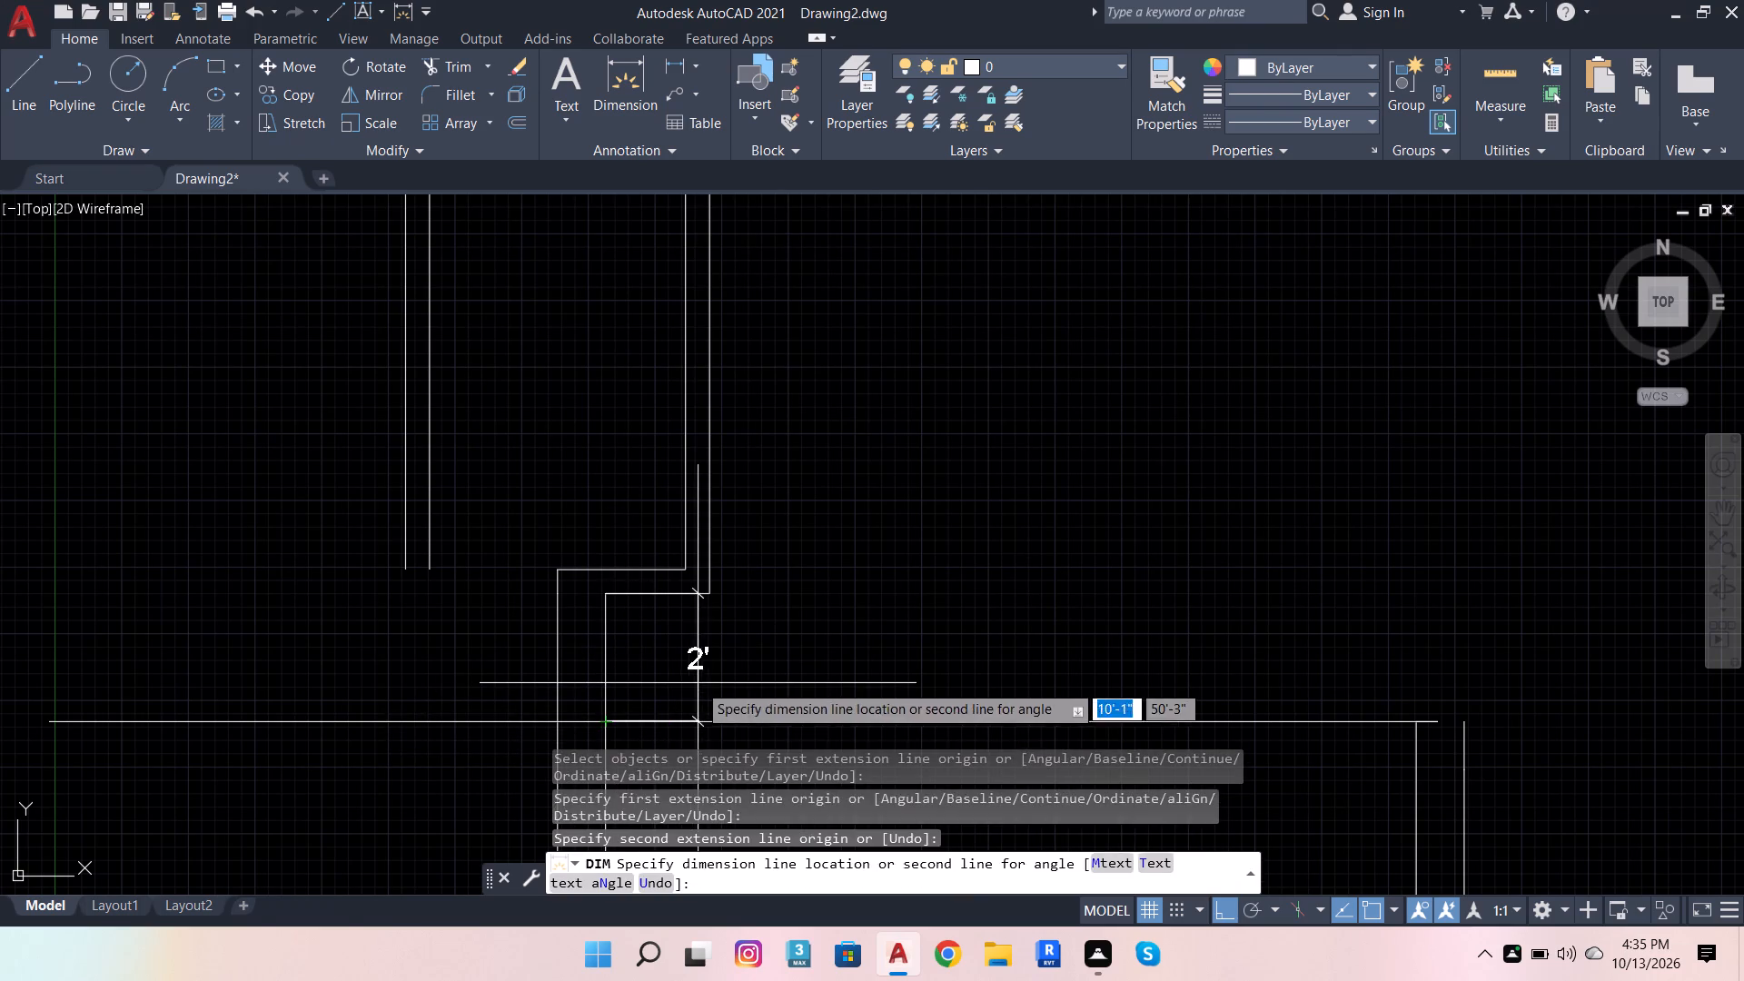
Draw a 2' line straight up from the outward end of the 4" segment on the parking-side wall.
click(20, 90)
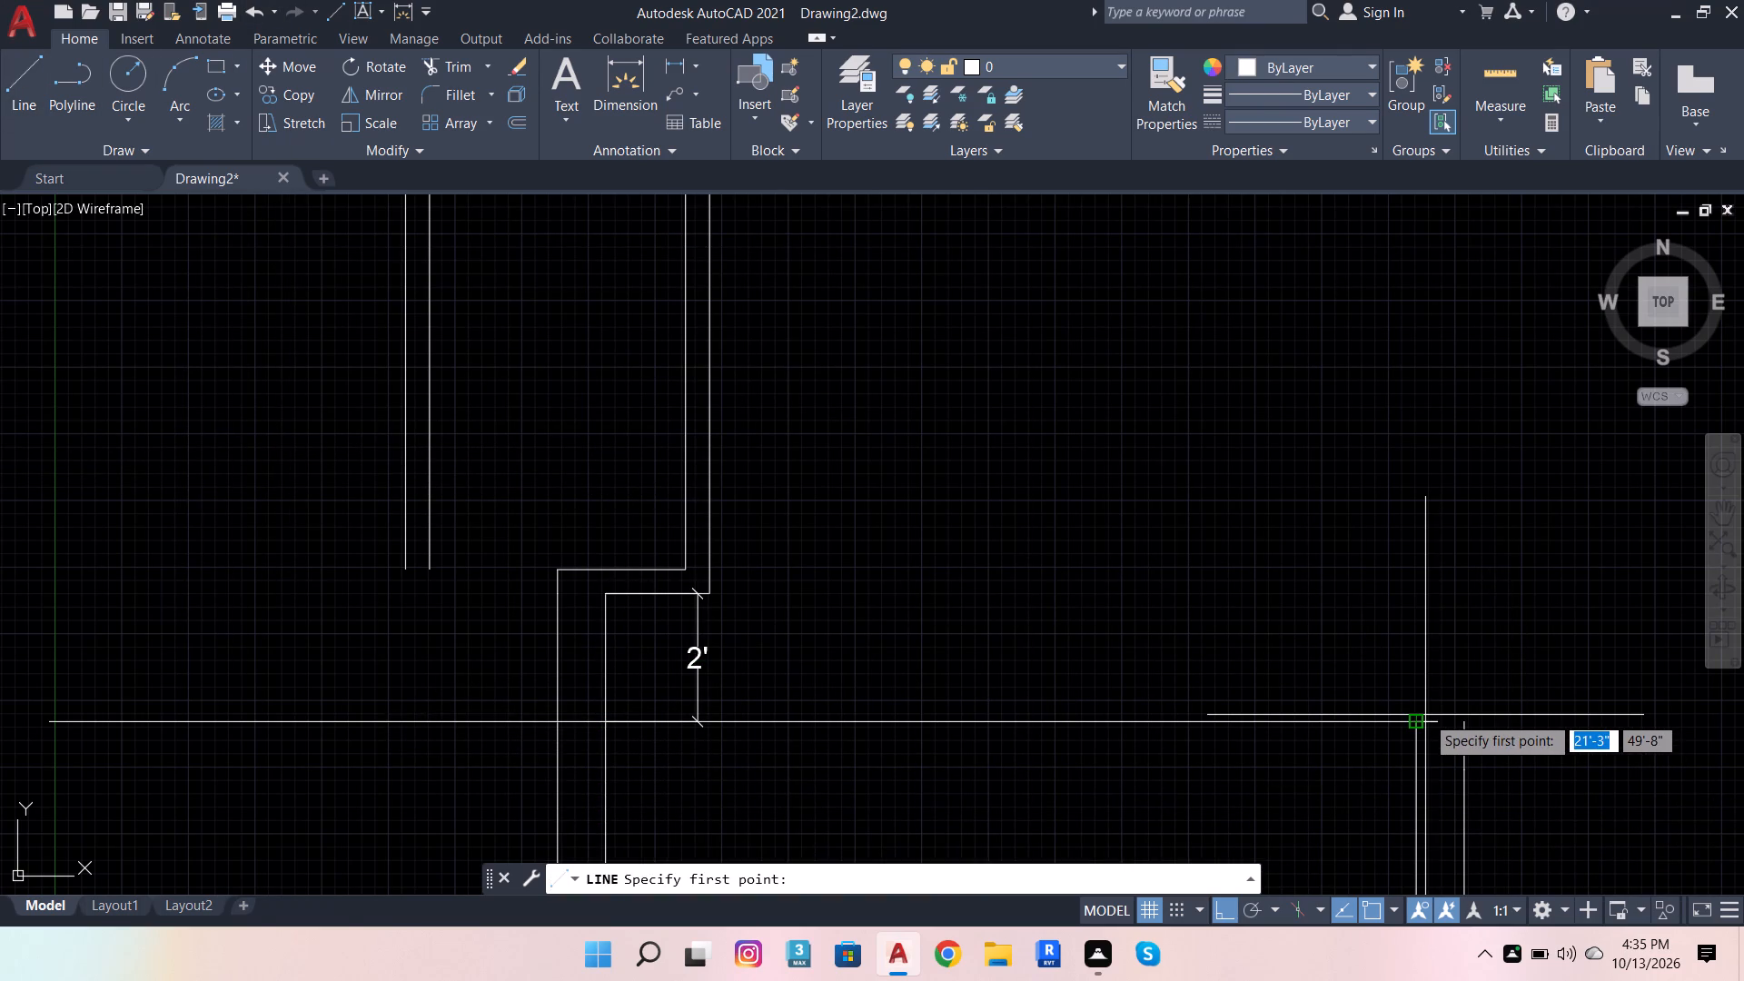
click(1438, 728)
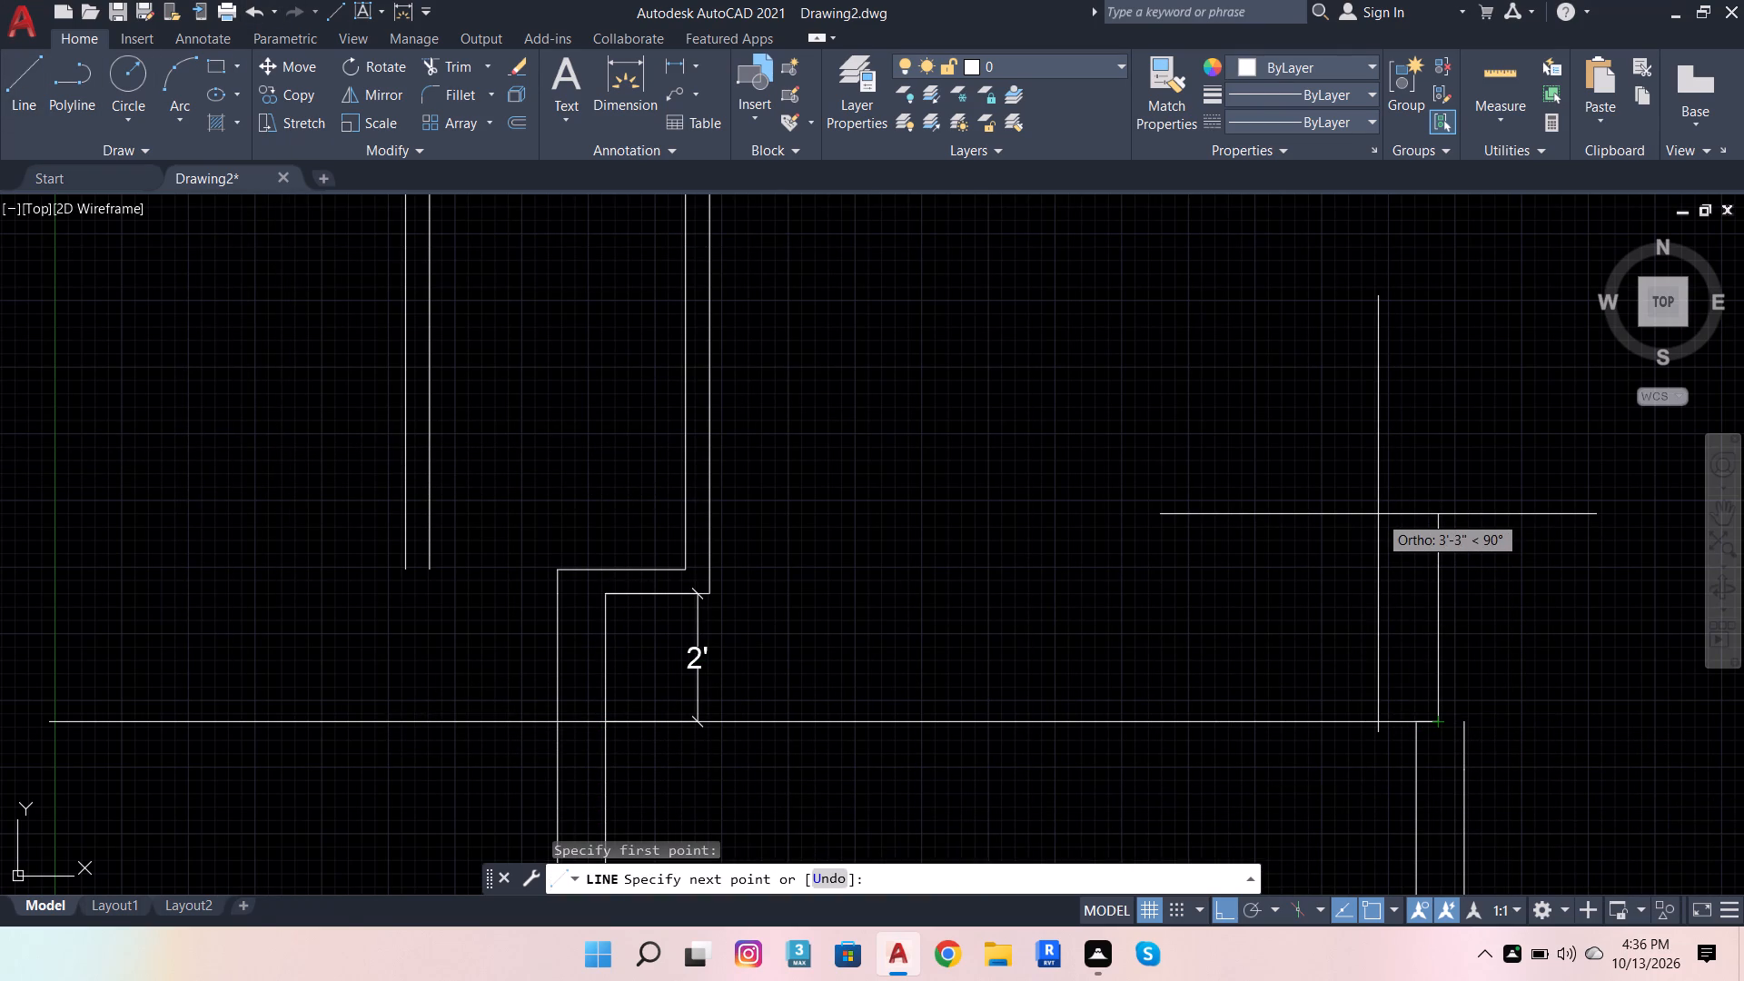
text(2')
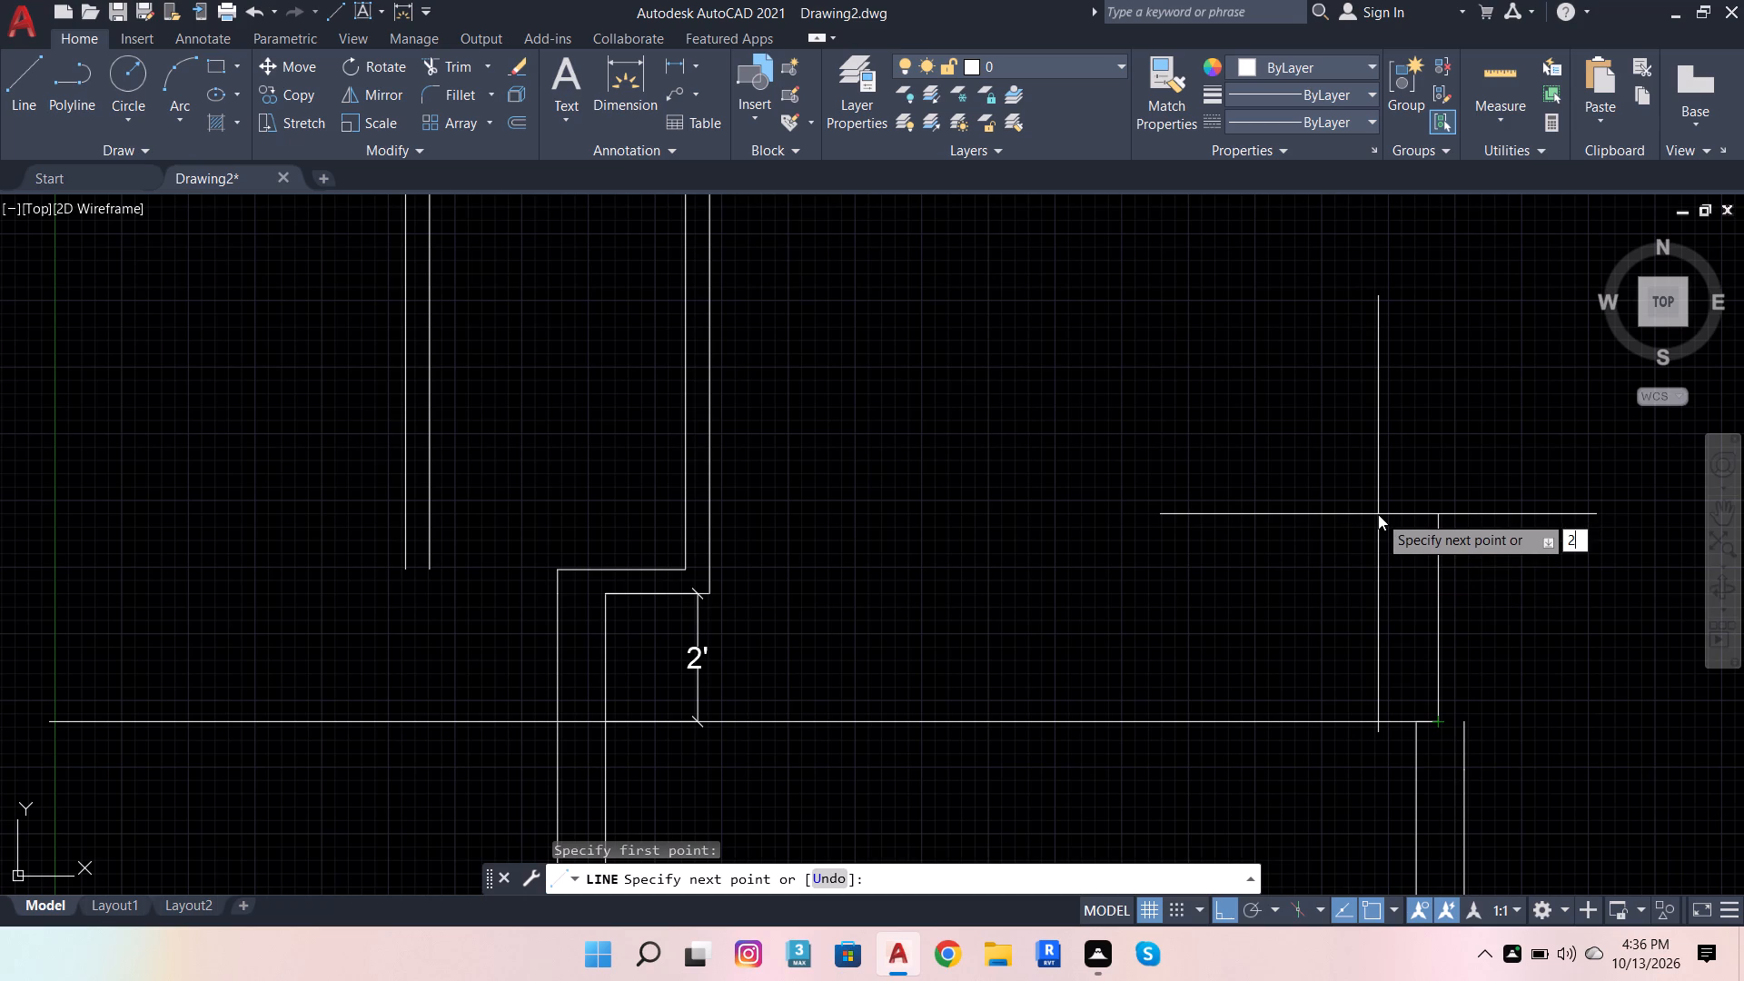
key(Return)
Continue the wall return with segments of 1' toward the kitchen, 4.5" up, 1' back and a further 4.5" outward.
scroll(1288, 592, down, 3)
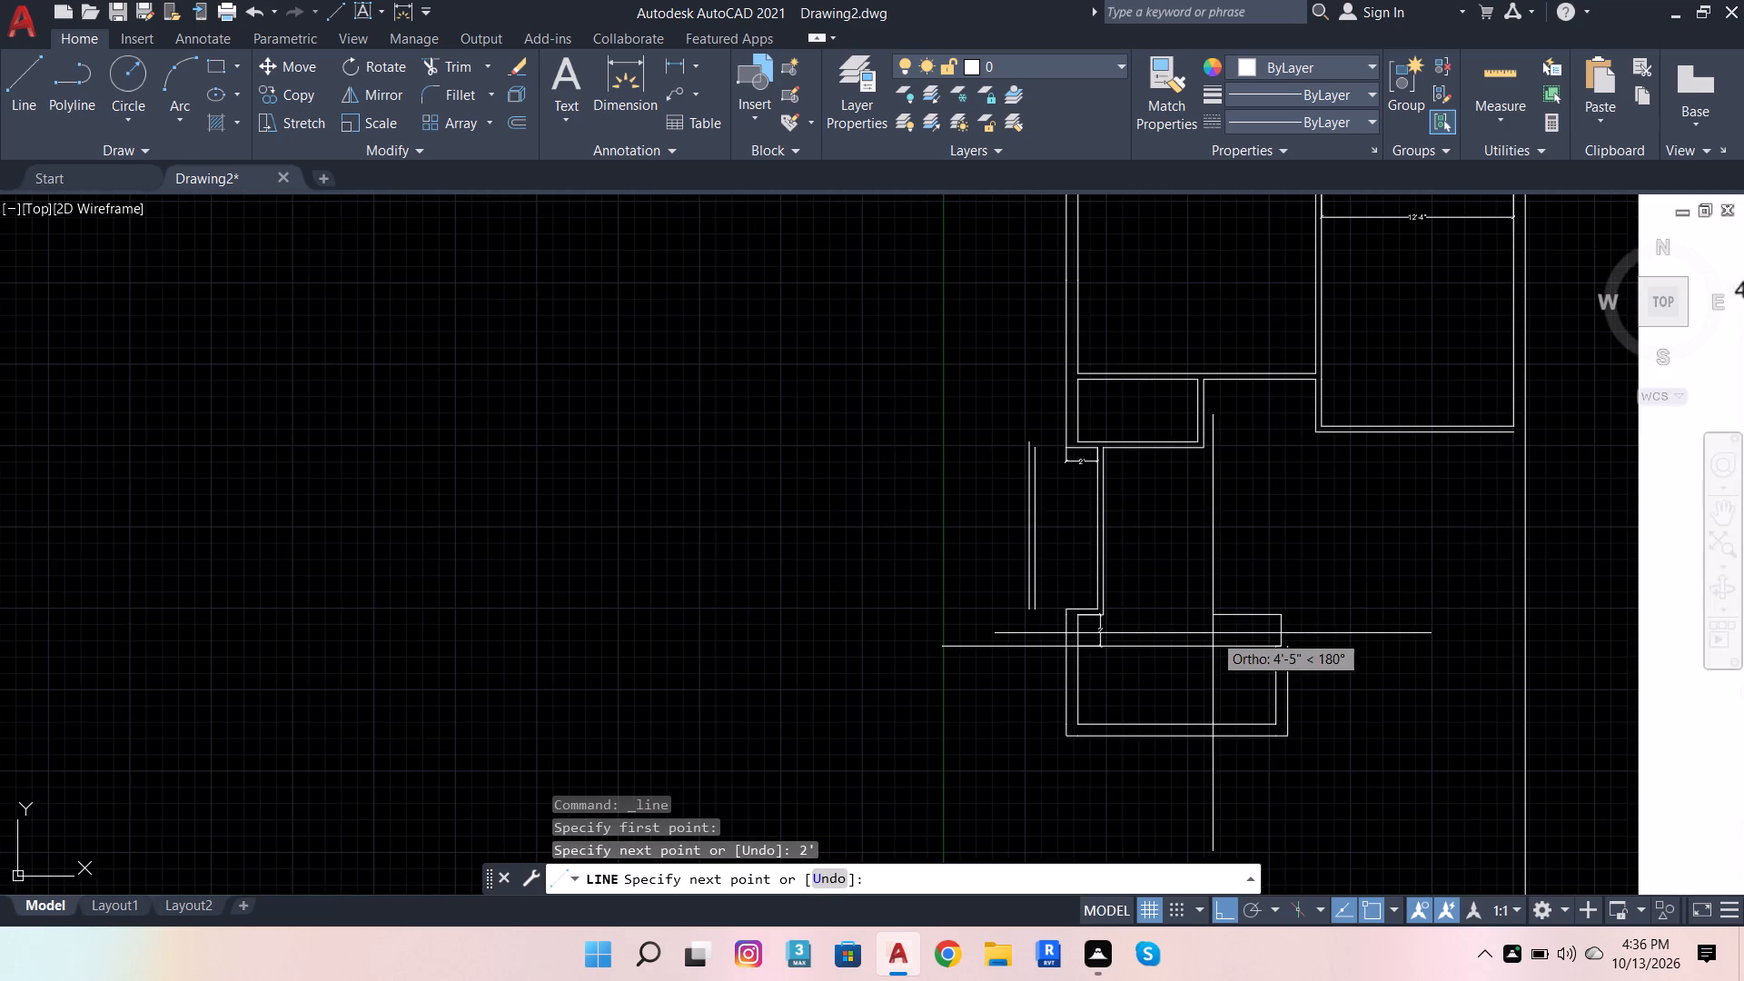
scroll(1277, 599, up, 2)
scroll(1213, 620, down, 4)
scroll(1178, 628, up, 1)
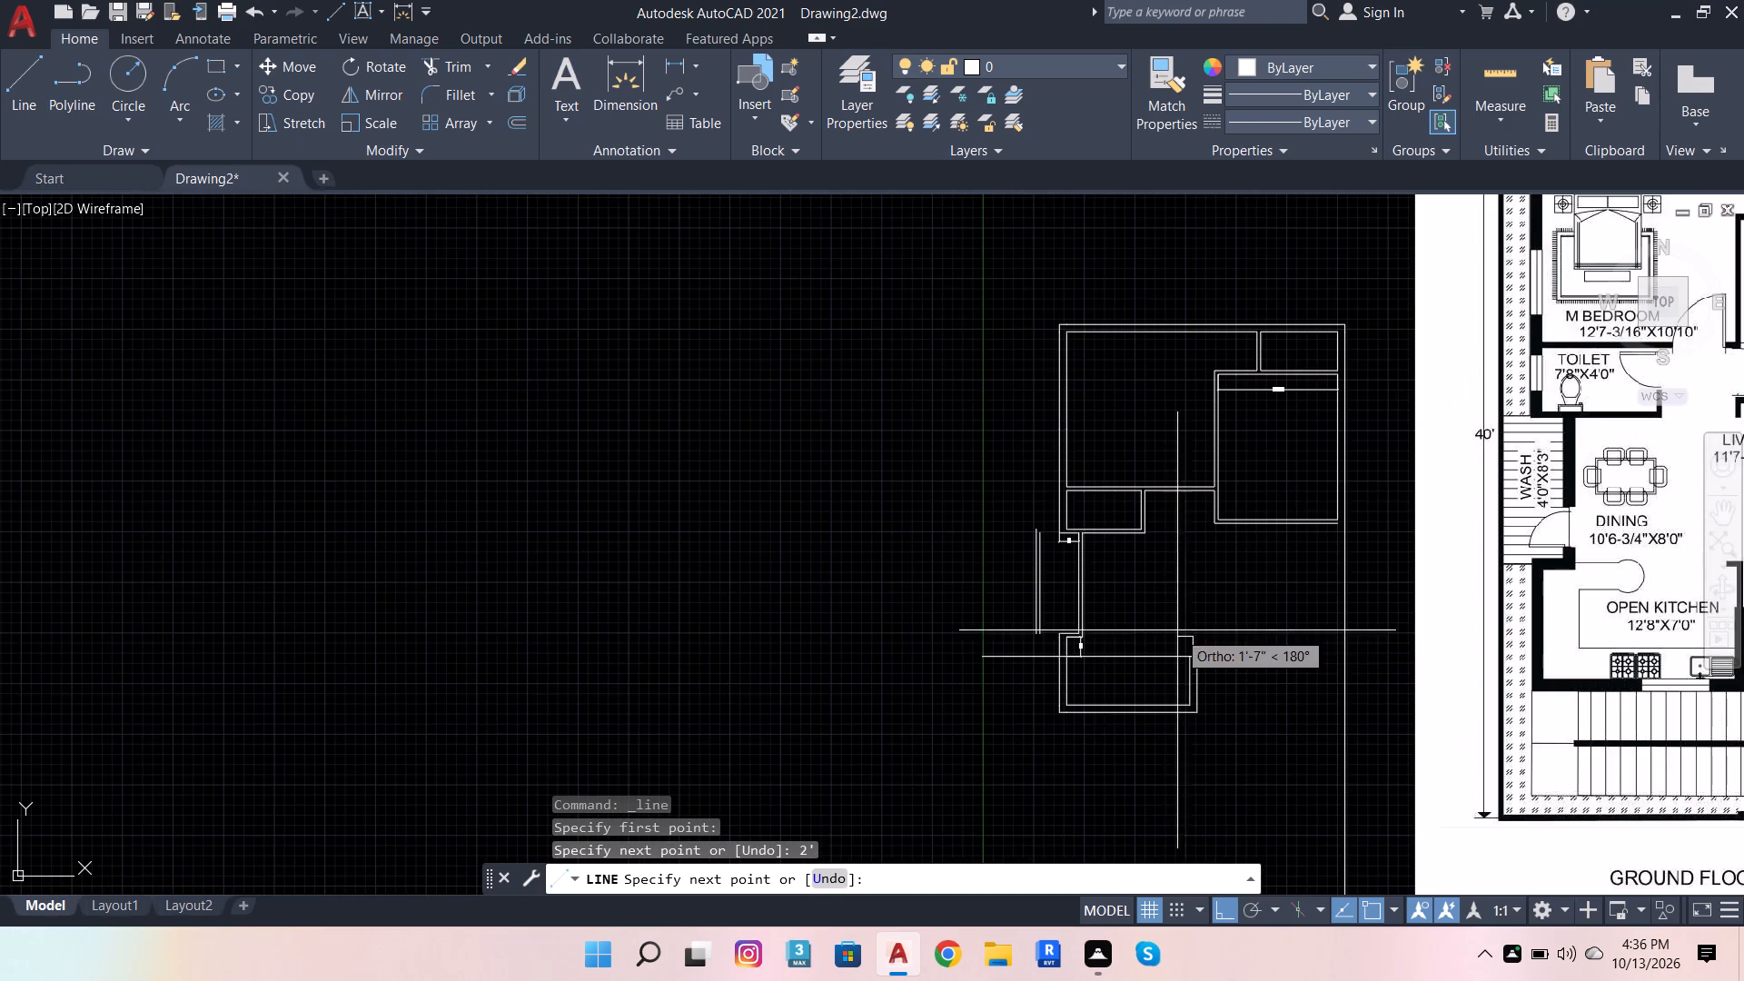
scroll(1170, 640, up, 3)
text(1')
key(Return)
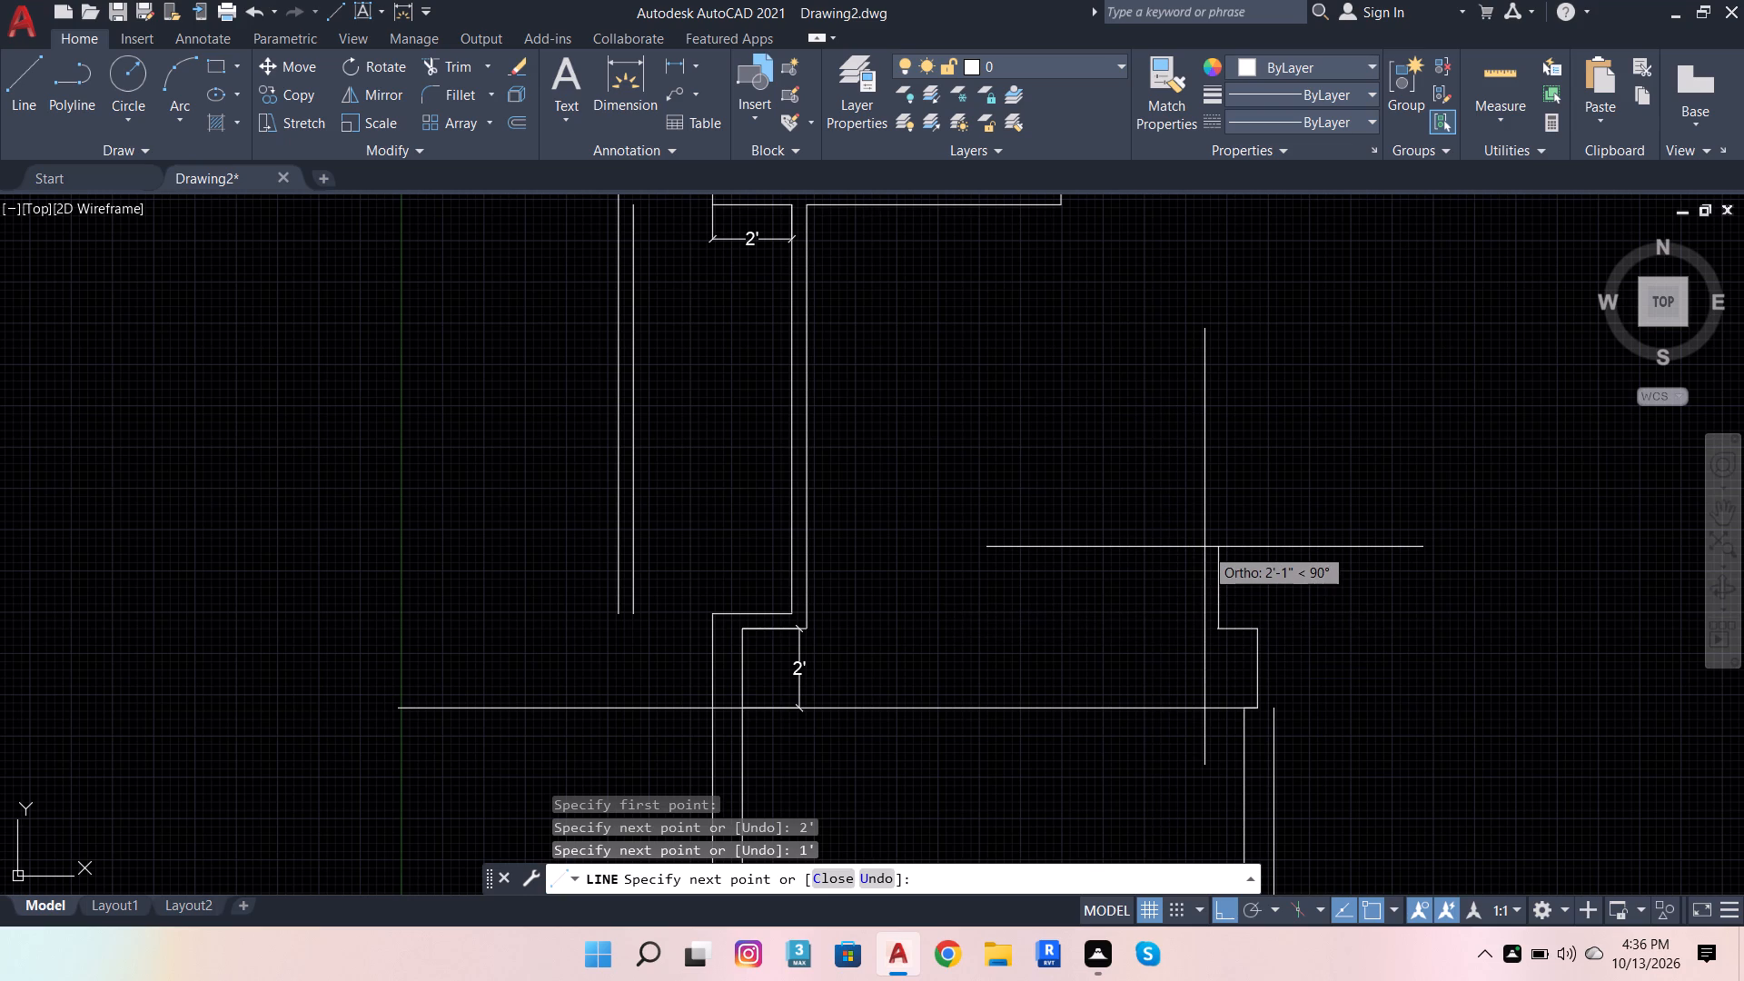
text(4.5)
key(Return)
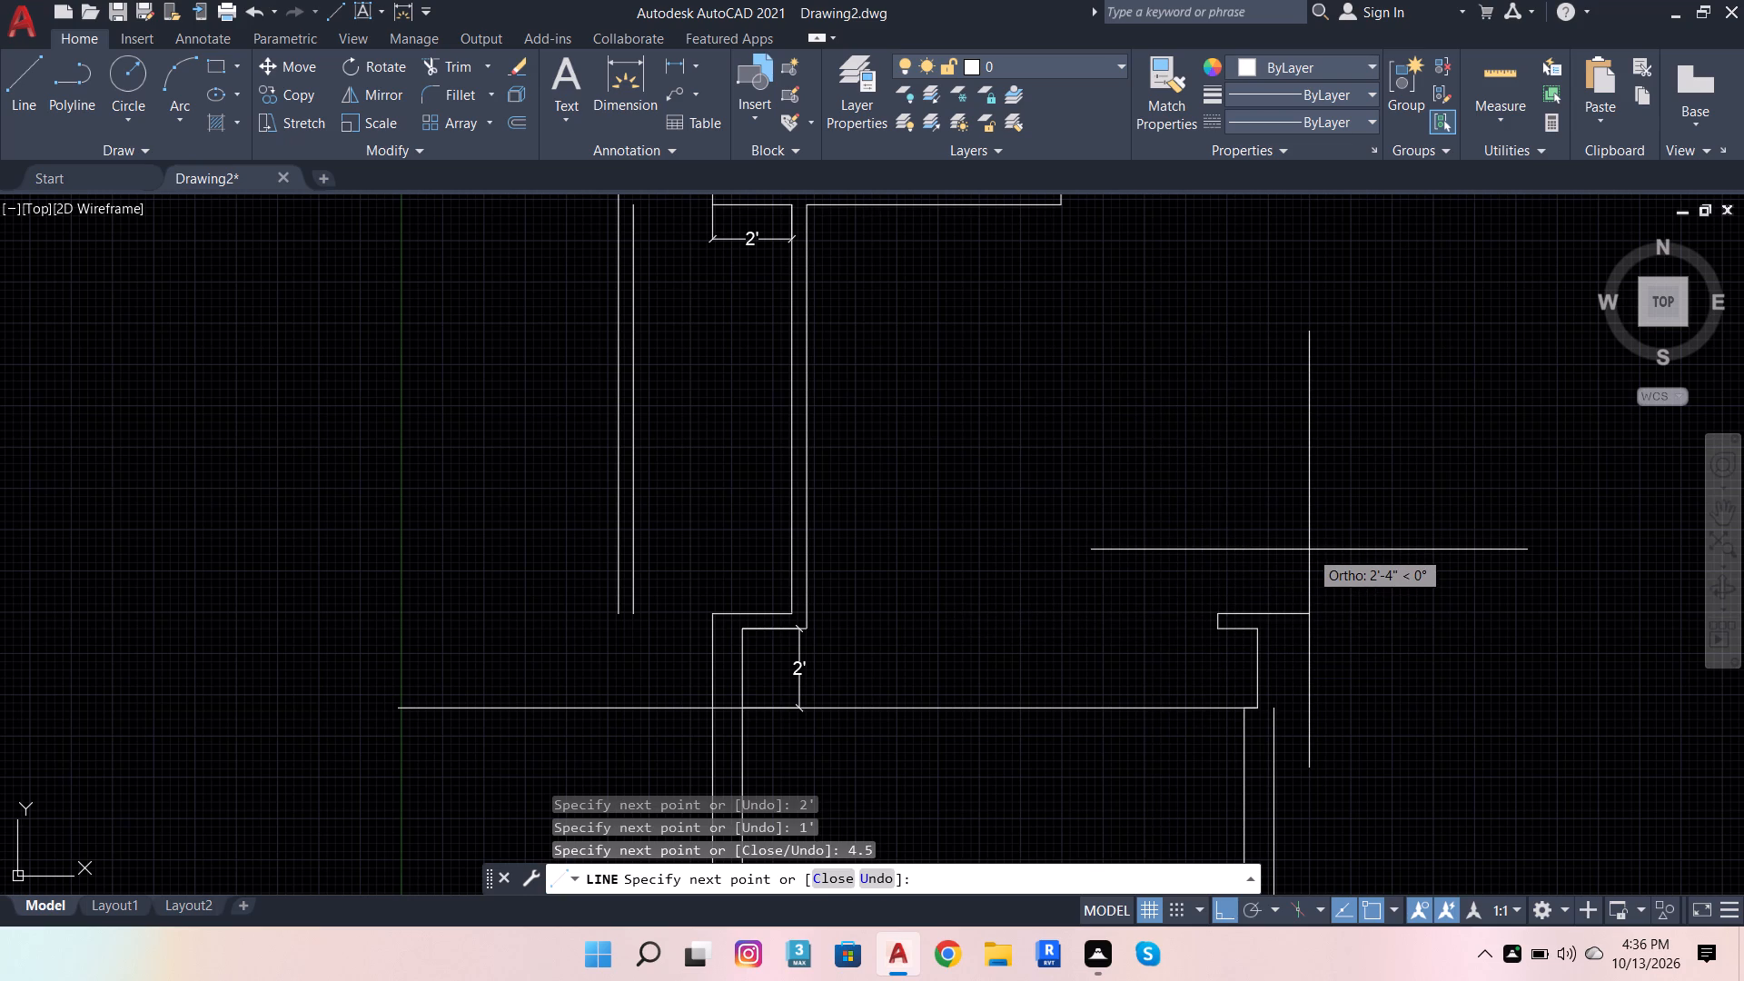
text(1')
key(Return)
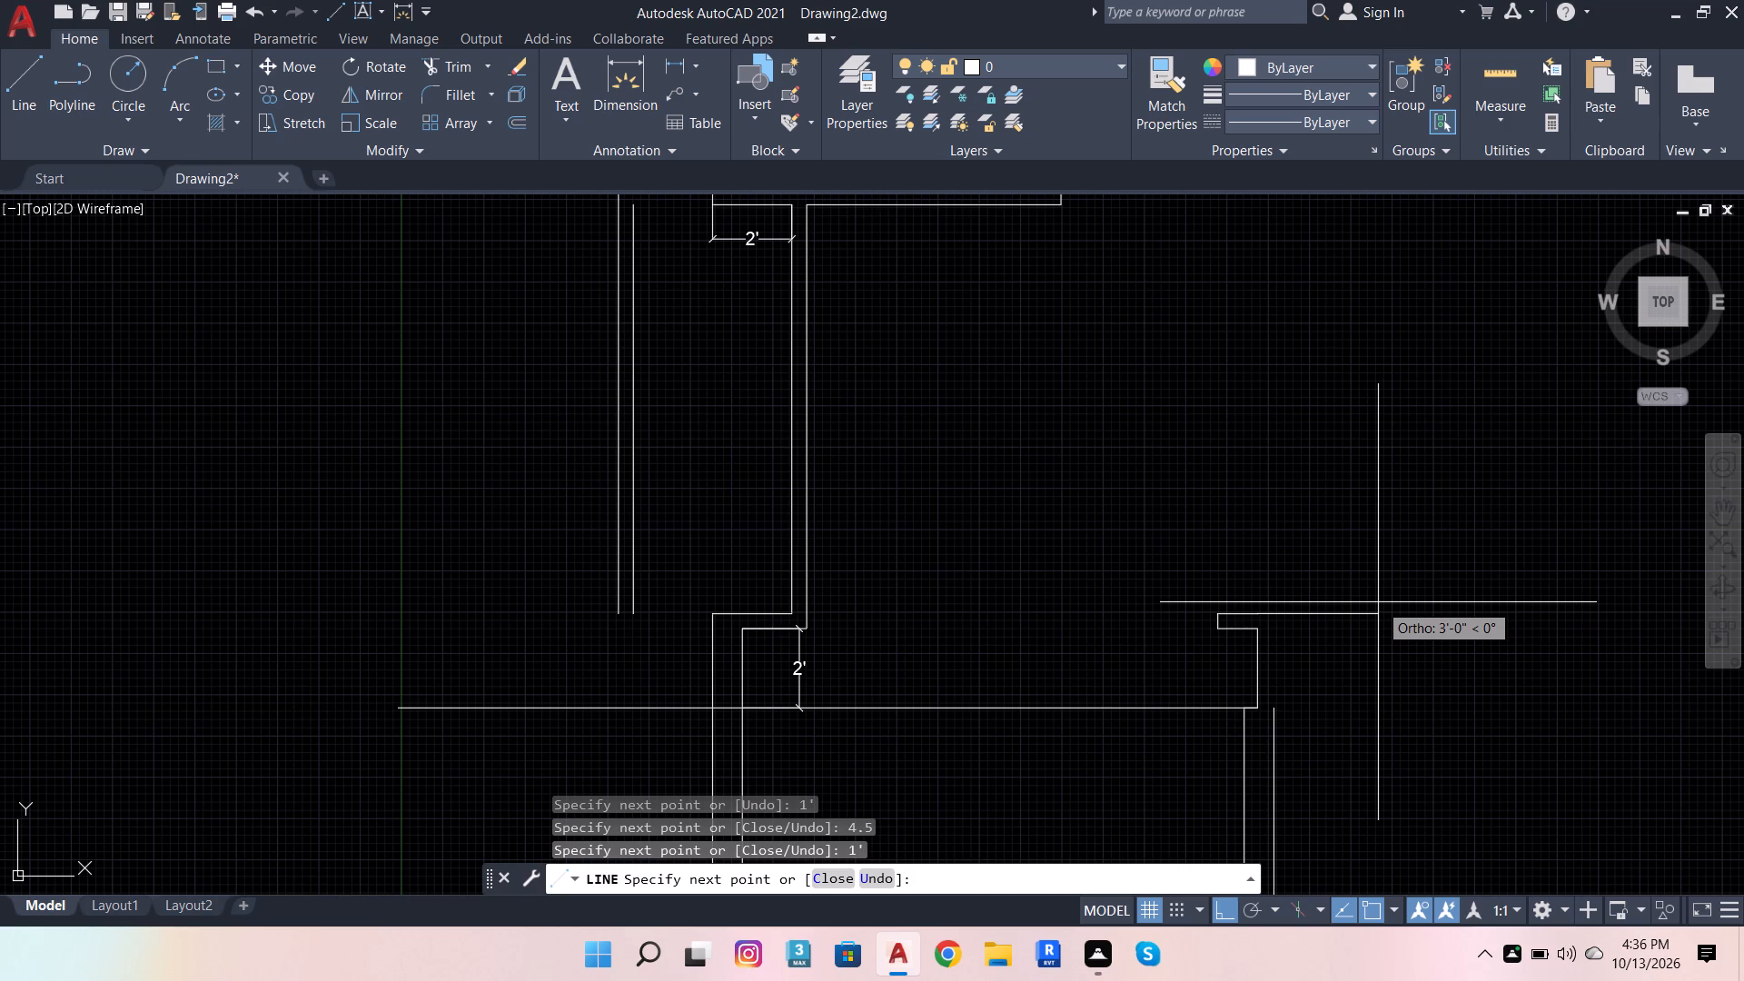
text(4.5)
key(Return)
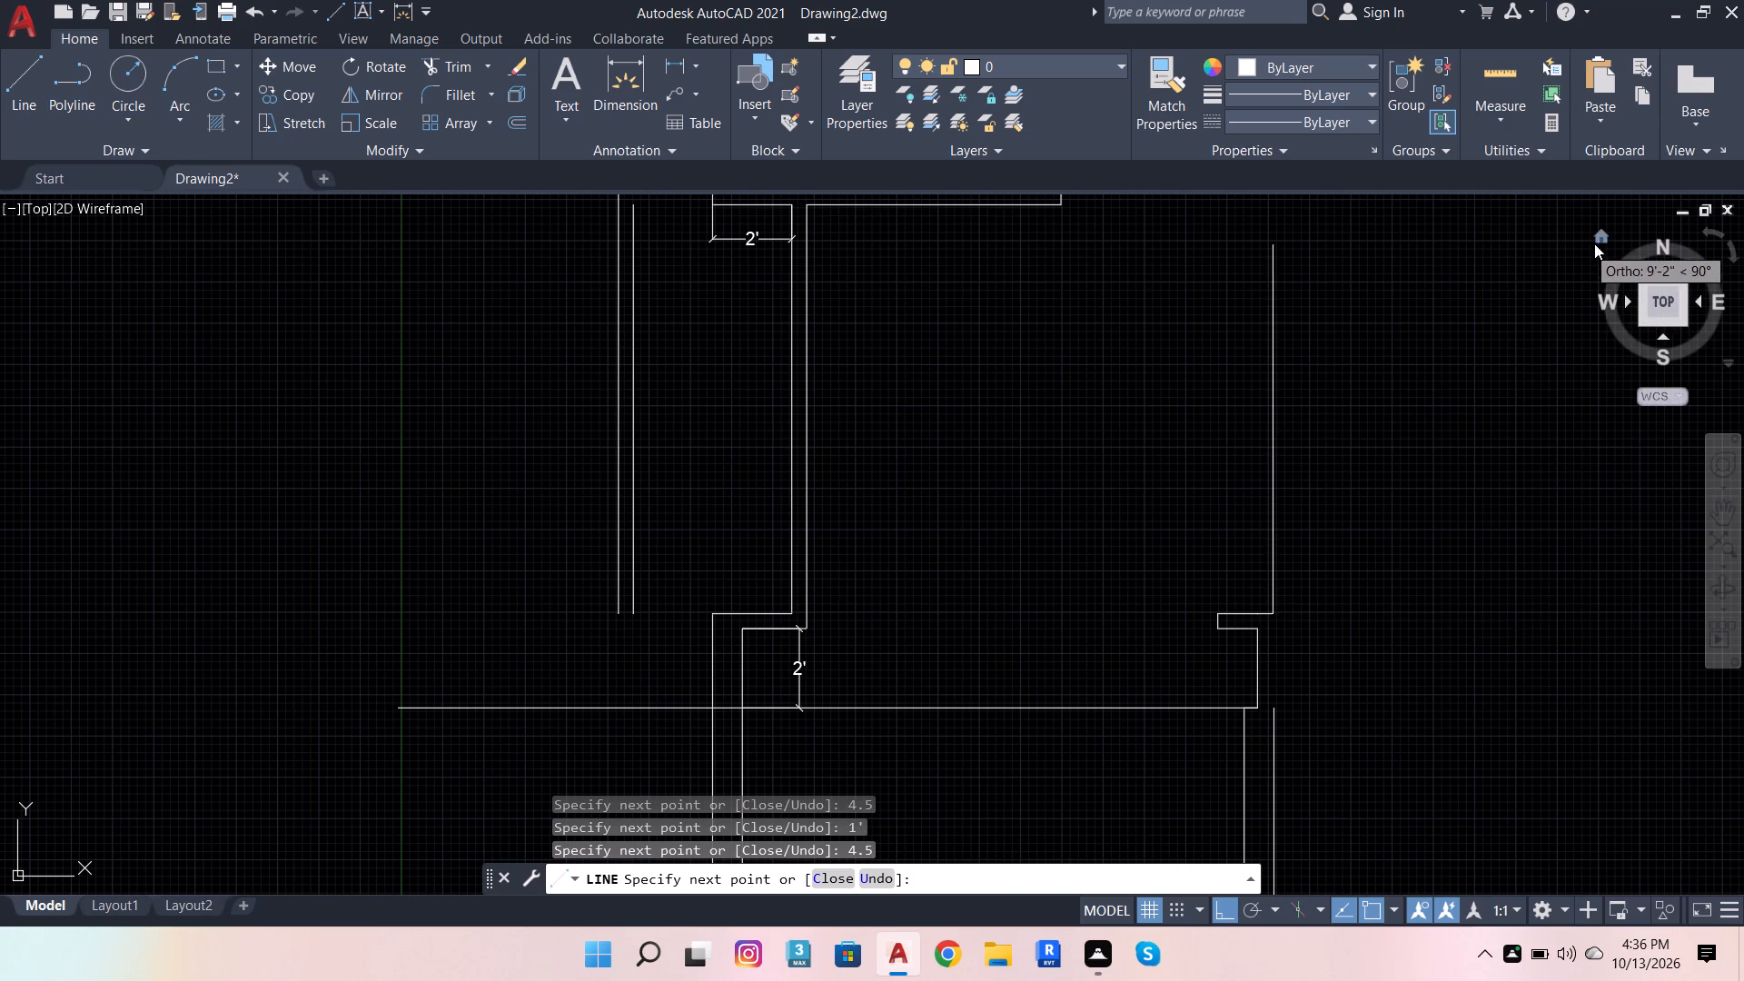
Connect the return's outer corner to the upper end of the outer wall face, and draw a vertical from there past the return's top.
scroll(1203, 683, up, 1)
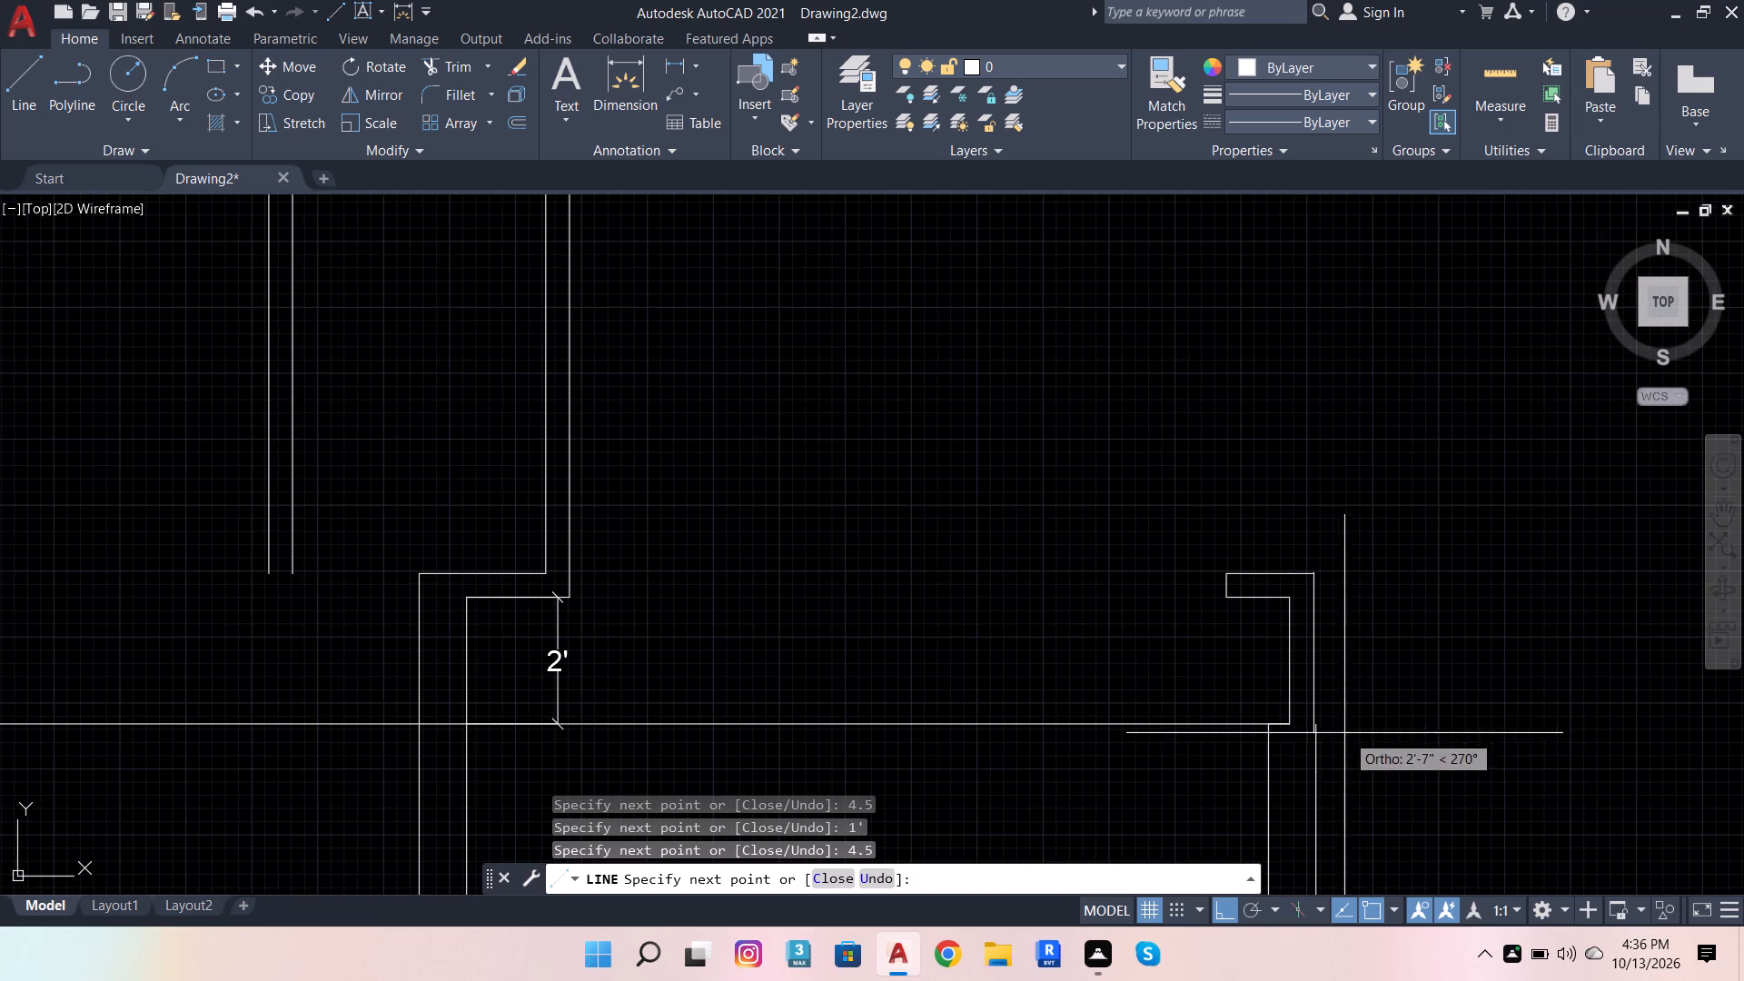
scroll(1313, 716, up, 1)
click(1321, 721)
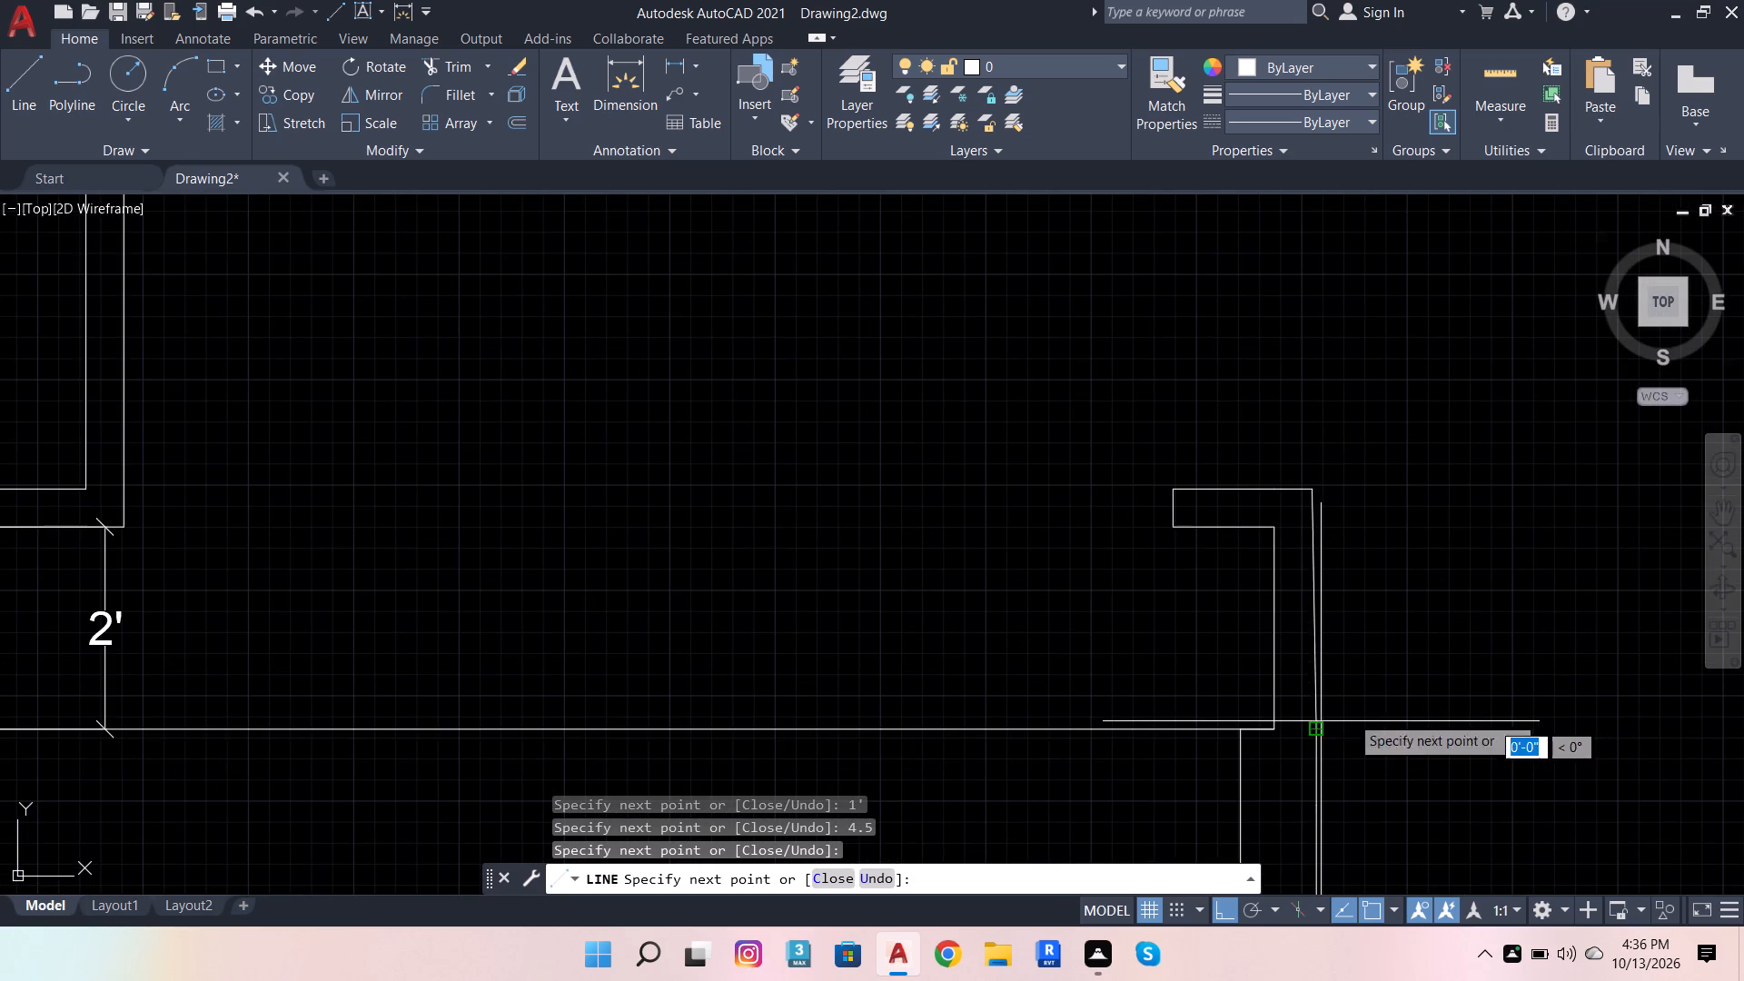
scroll(1133, 100, down, 4)
scroll(748, 392, down, 2)
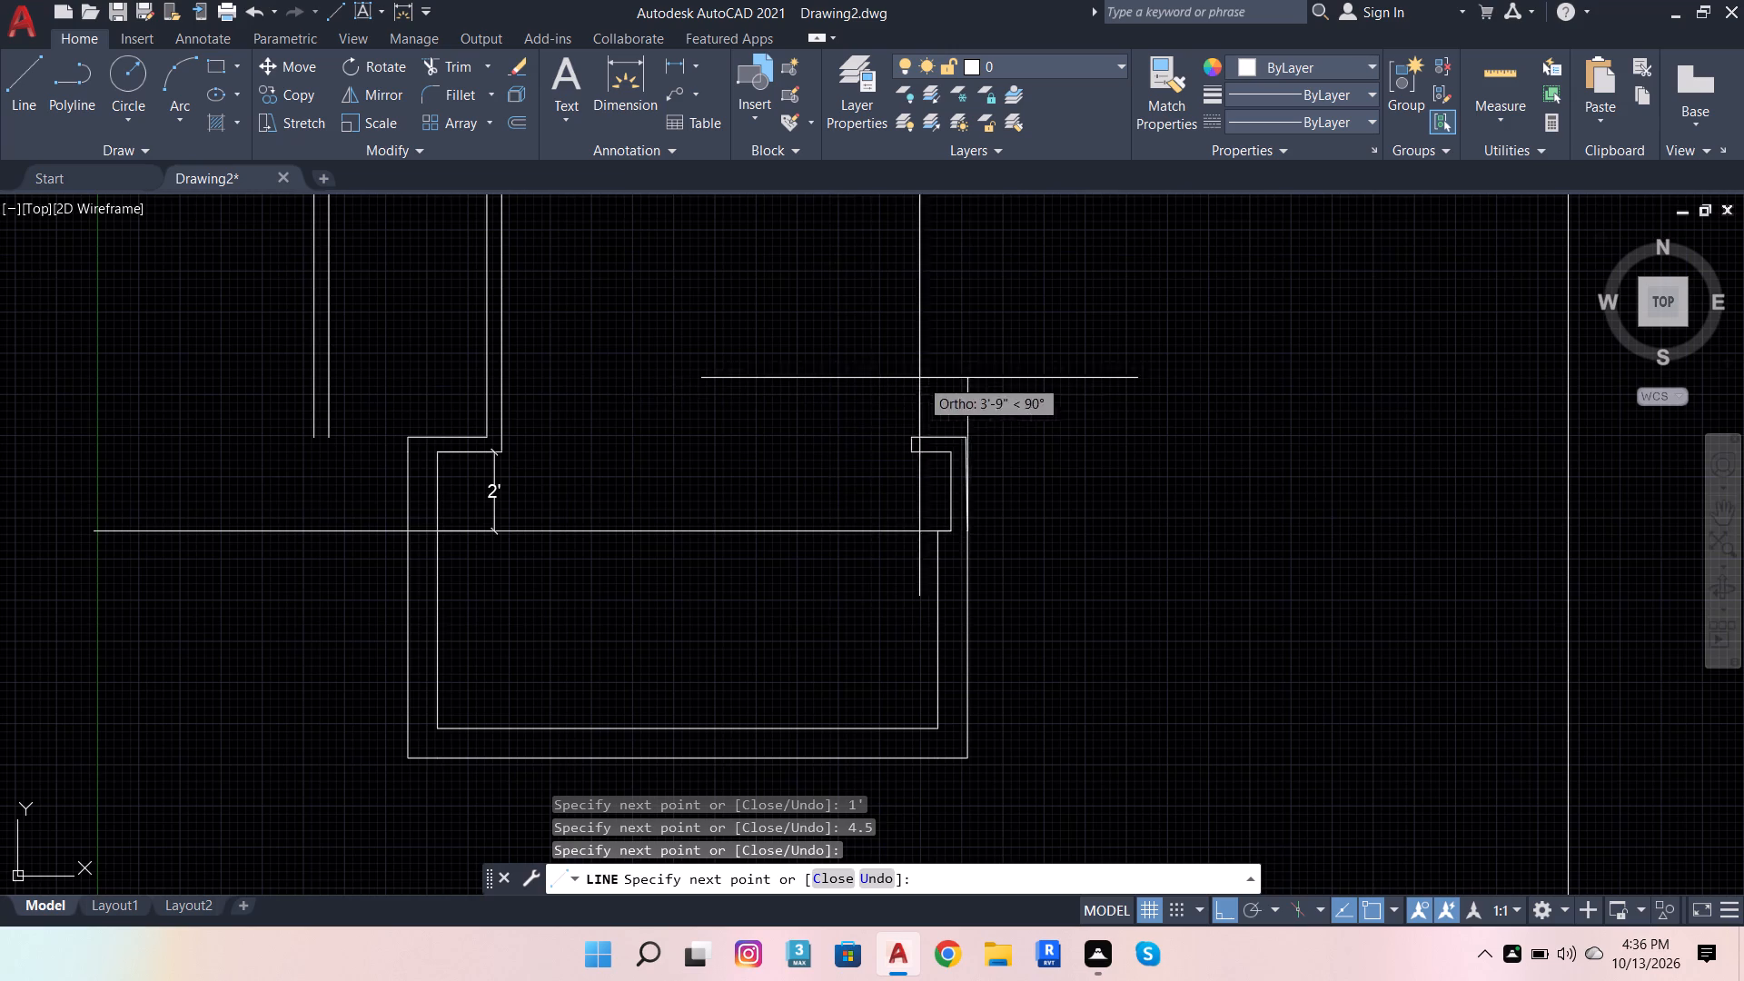
scroll(971, 376, up, 1)
scroll(940, 449, up, 3)
click(1045, 479)
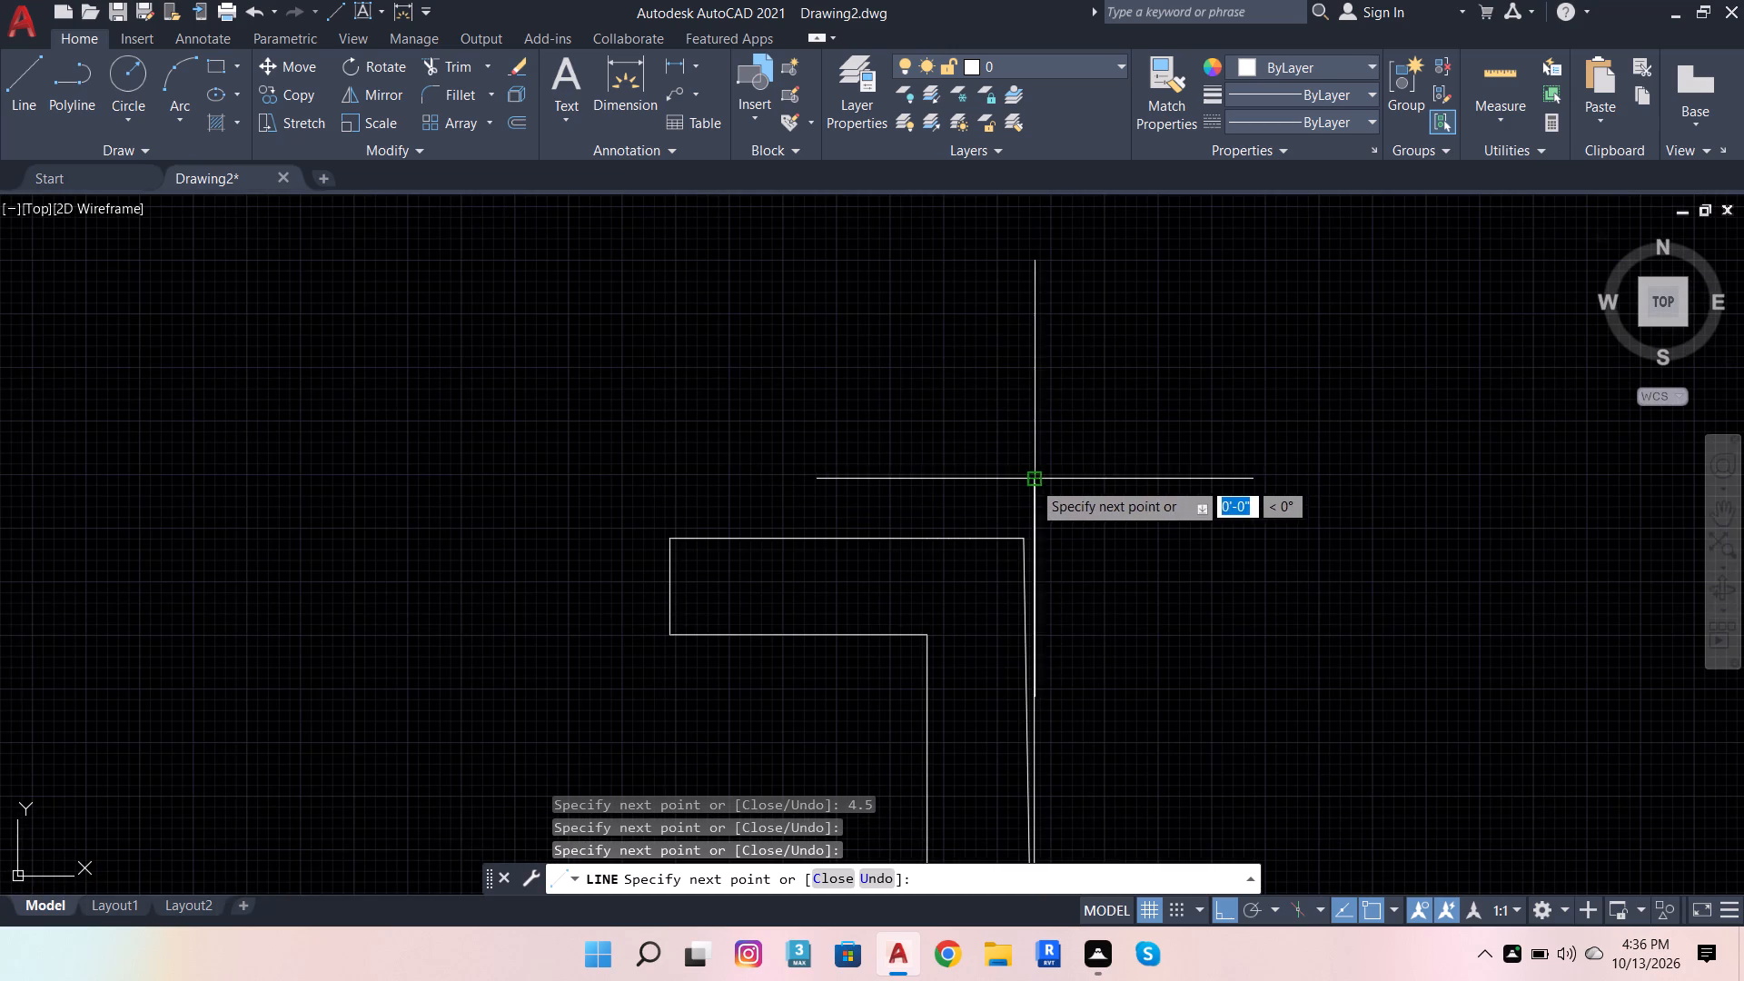
Clean up the return's outer corner by extending its top line to the vertical and trimming the slanted segment and overrun.
click(426, 68)
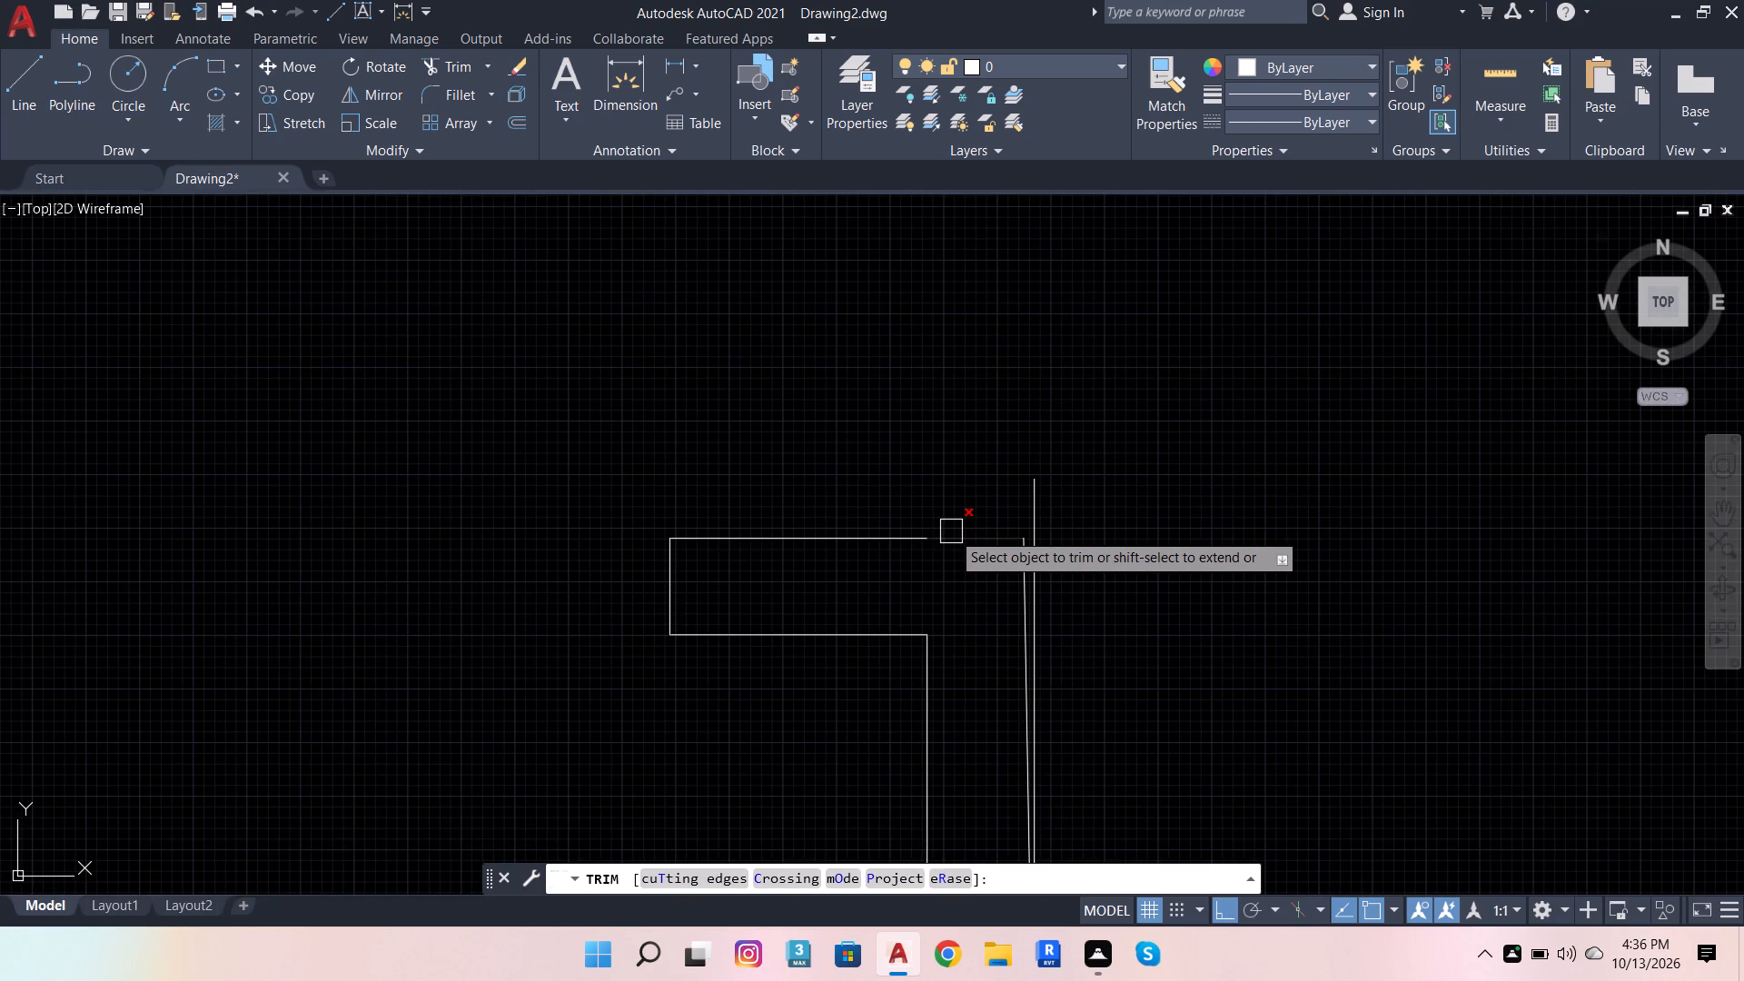
shift+click(955, 531)
shift+click(979, 533)
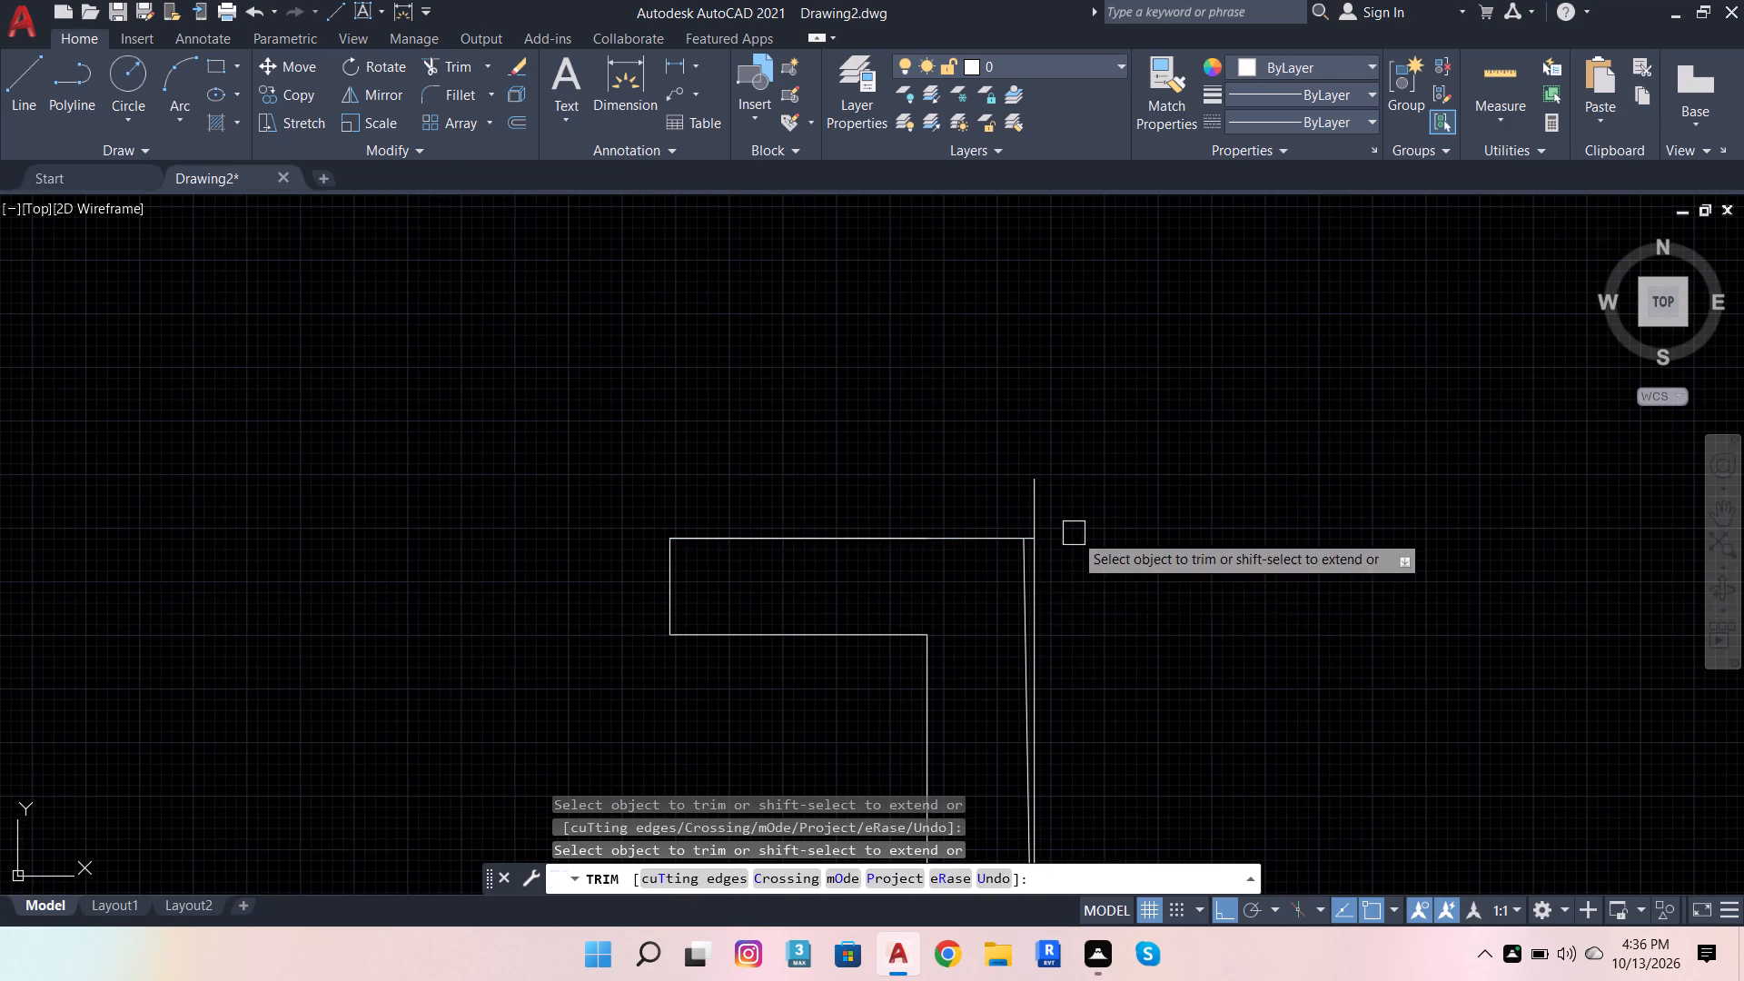
scroll(1074, 531, down, 2)
click(1042, 569)
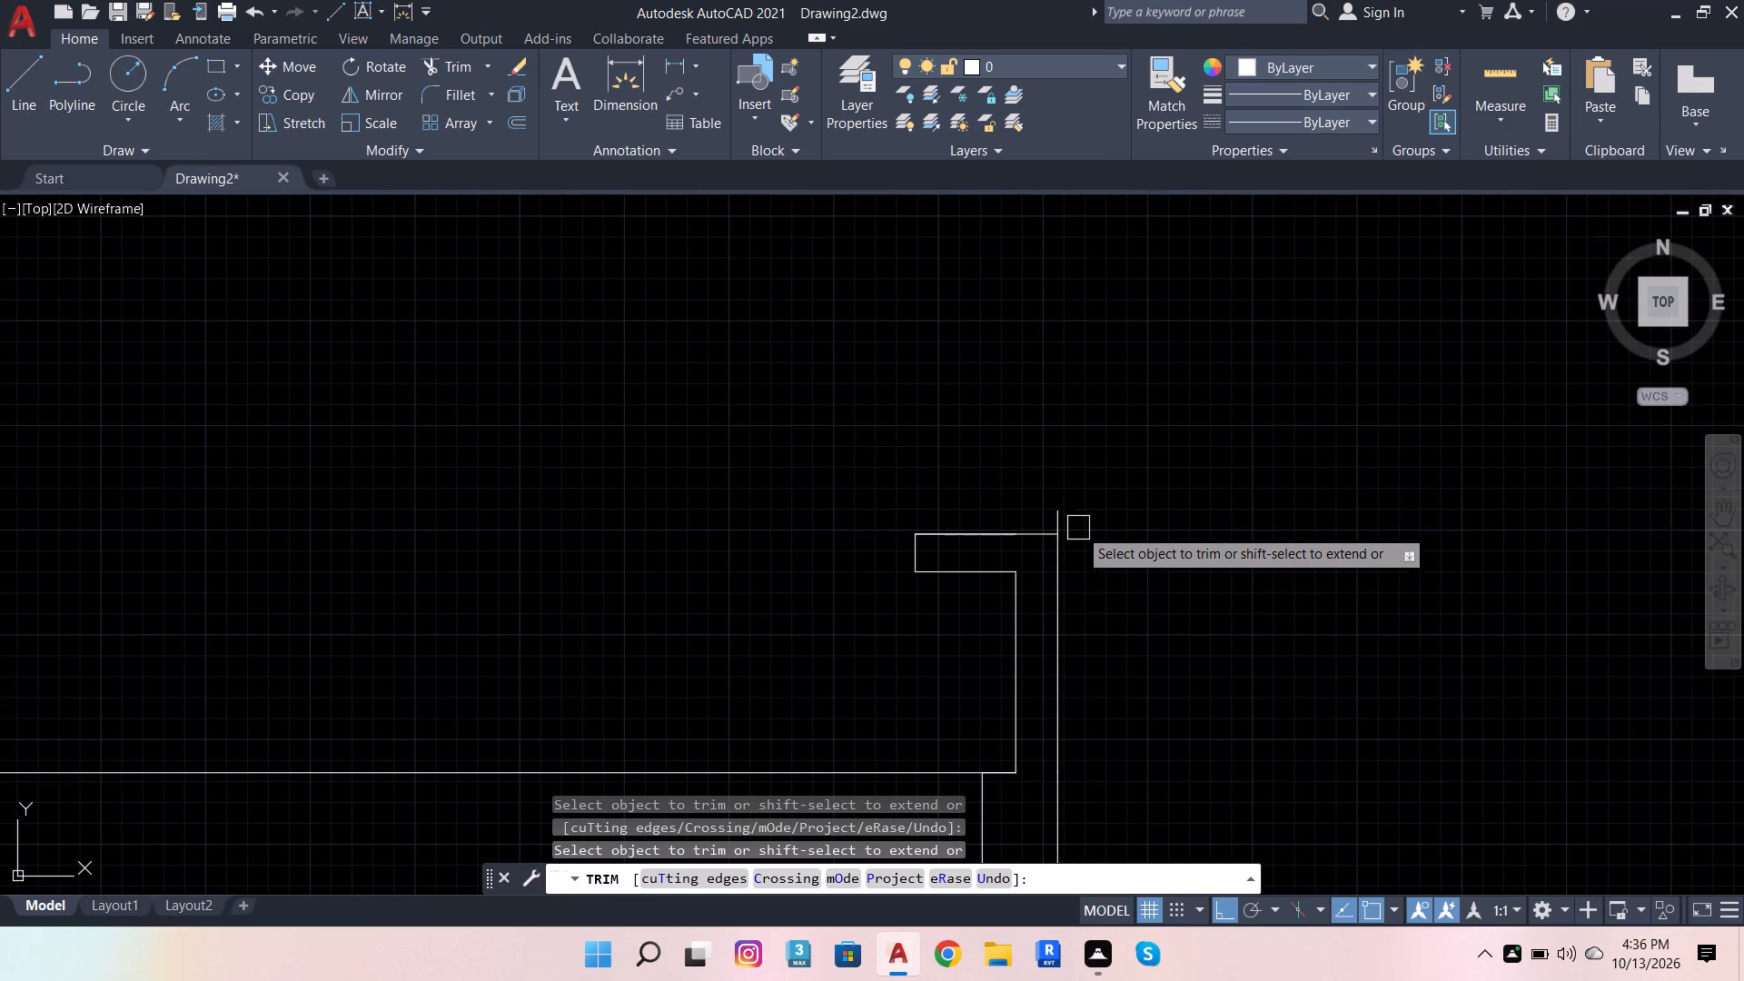
click(1063, 512)
scroll(990, 523, up, 1)
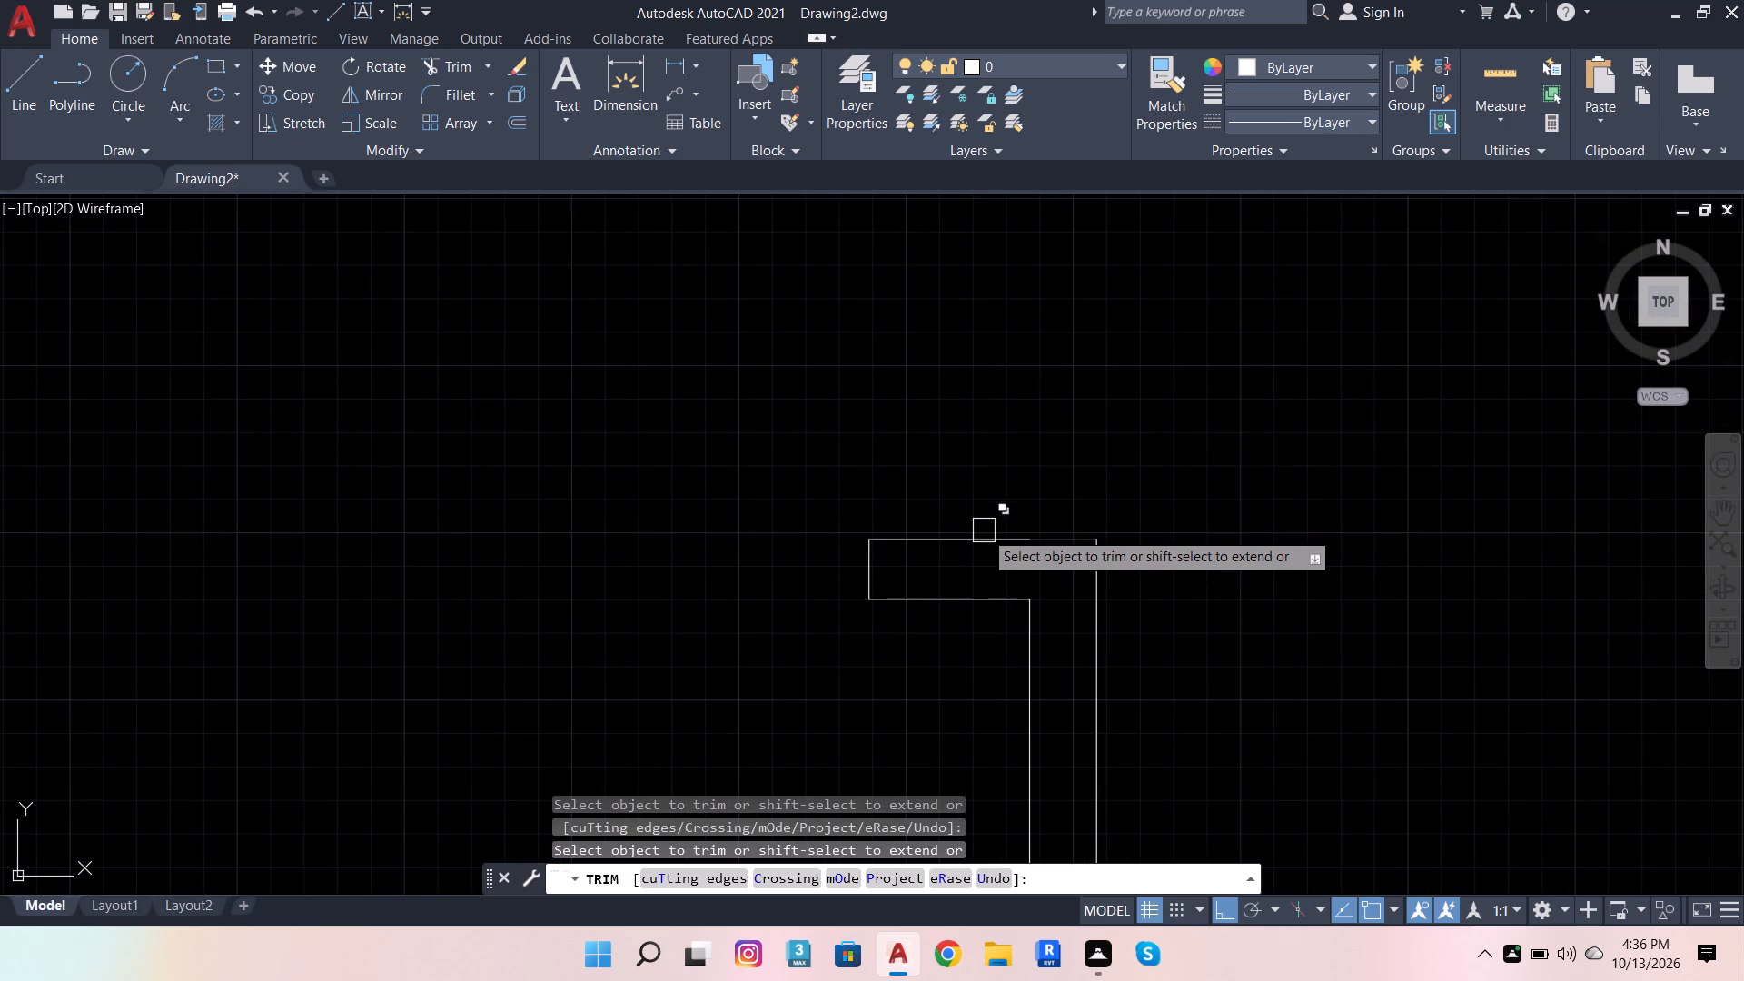
click(984, 530)
click(1037, 625)
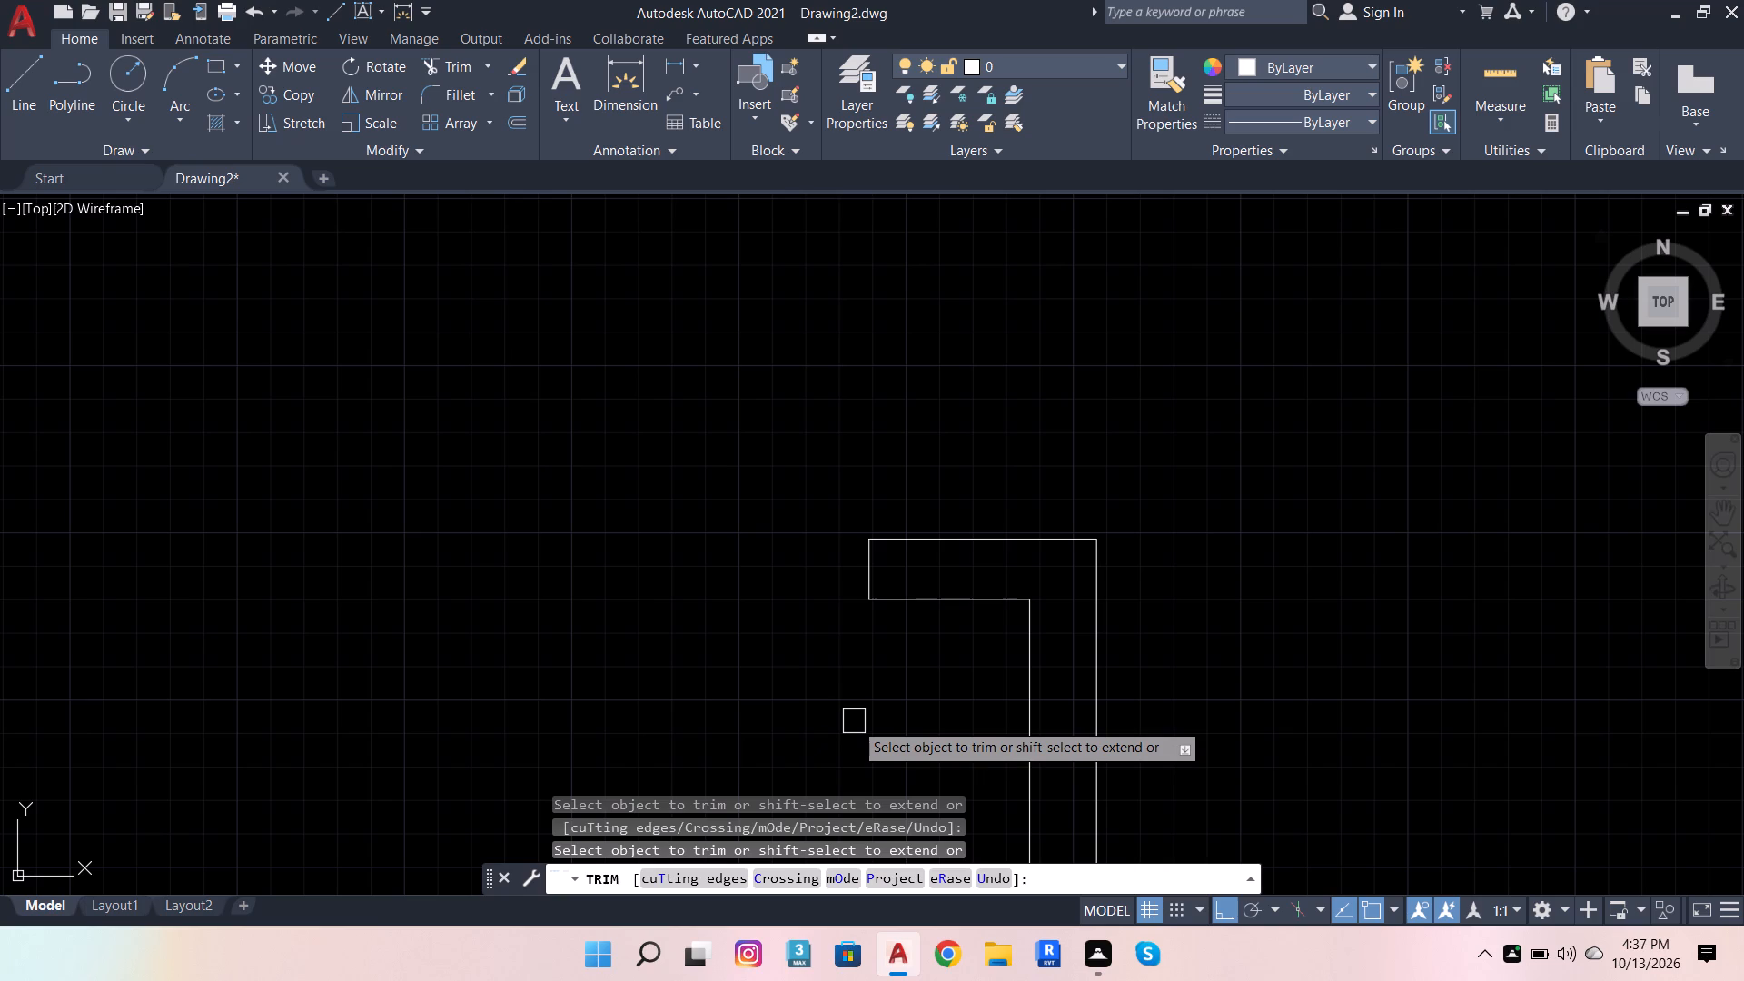
Start a line on the outer face of the kitchen's parking-side wall, a little below the 2' stretch of the return.
scroll(981, 621, down, 2)
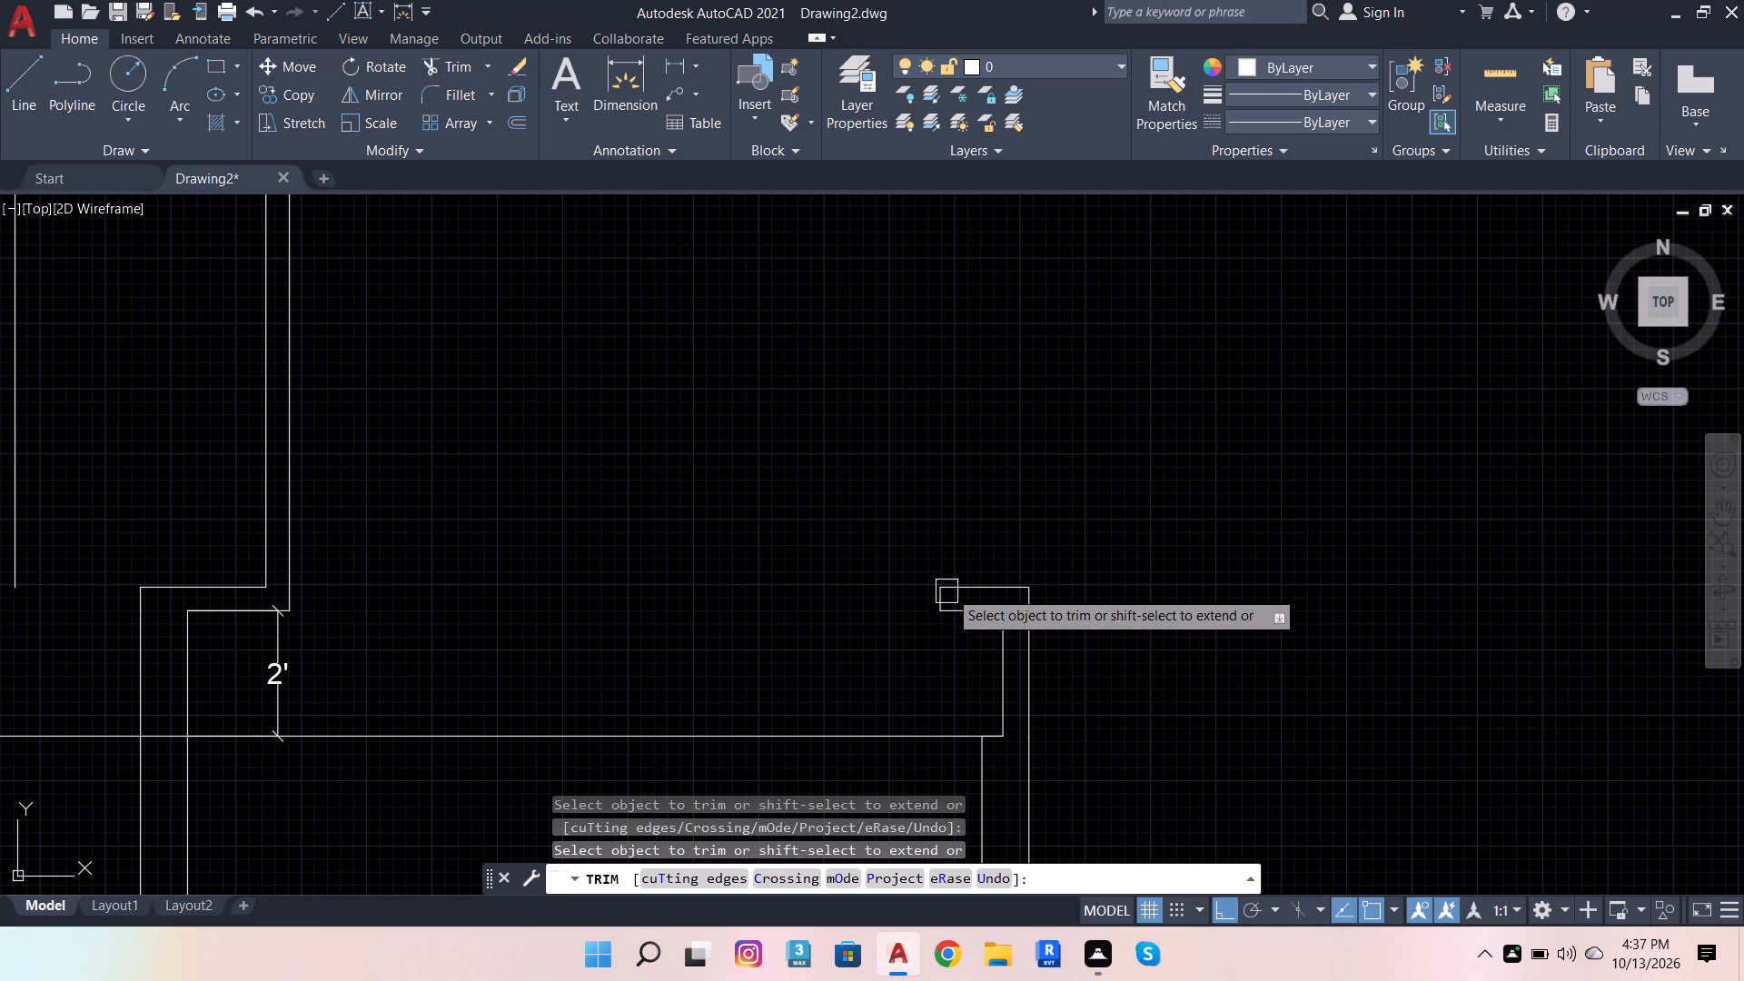
scroll(951, 588, down, 3)
scroll(599, 681, down, 1)
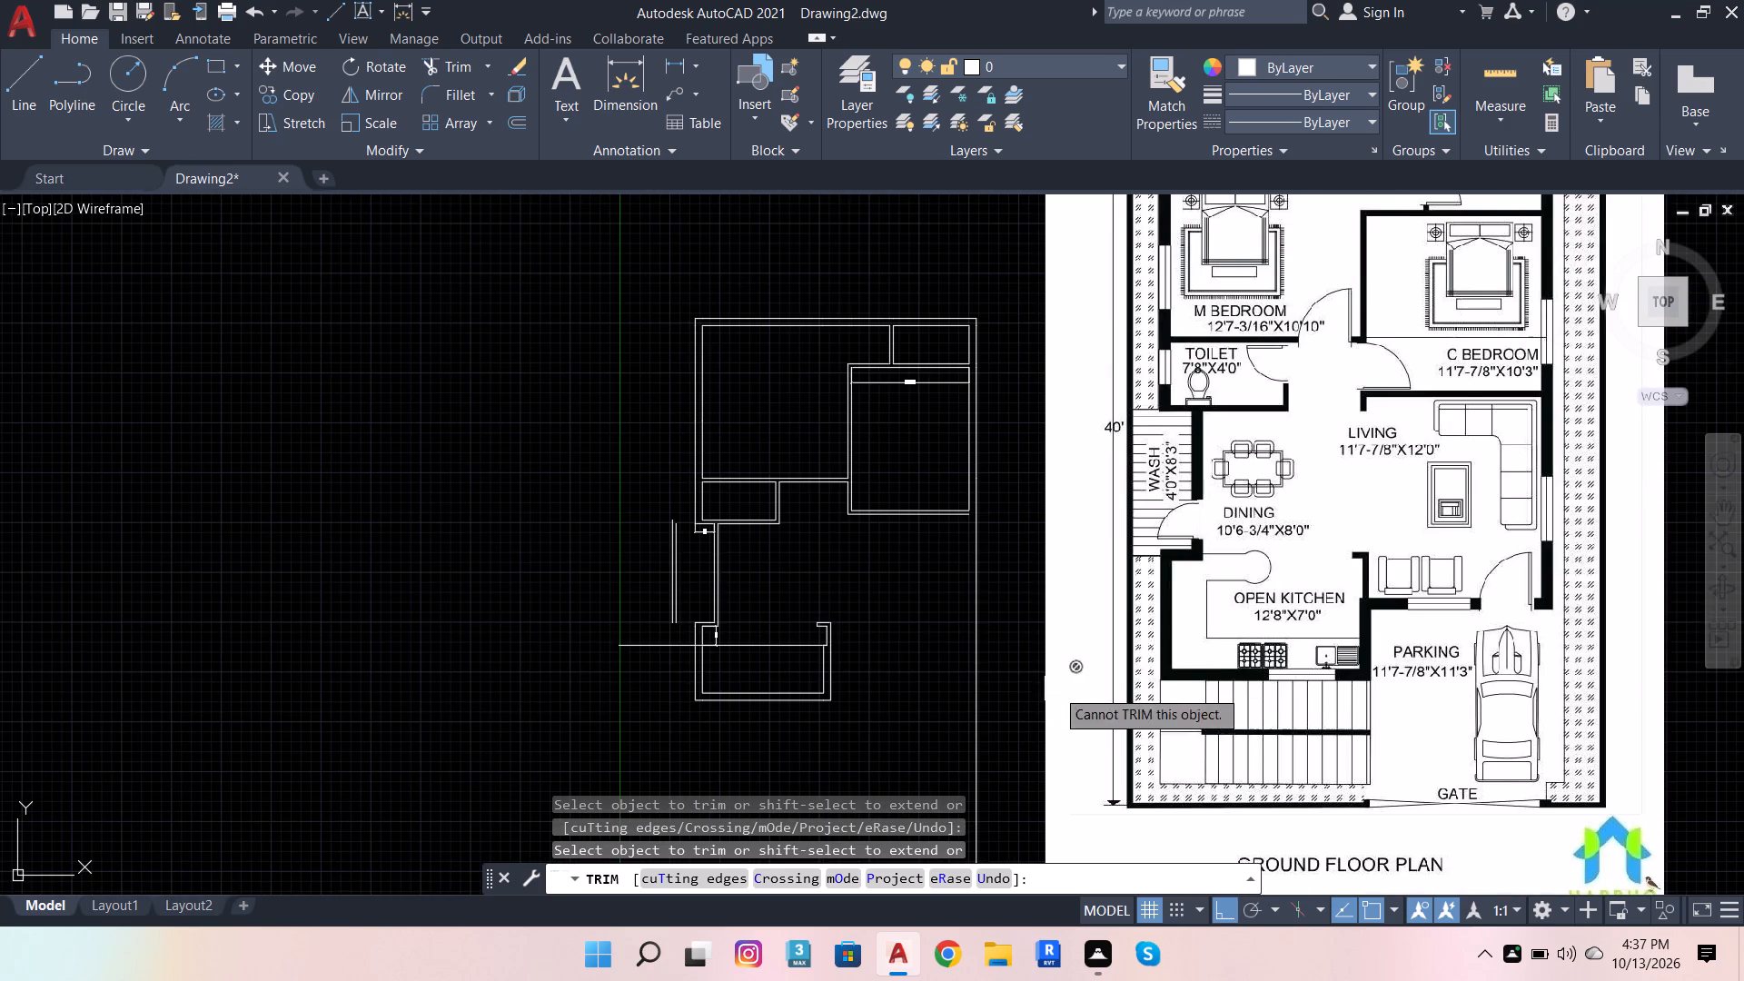
scroll(996, 648, up, 2)
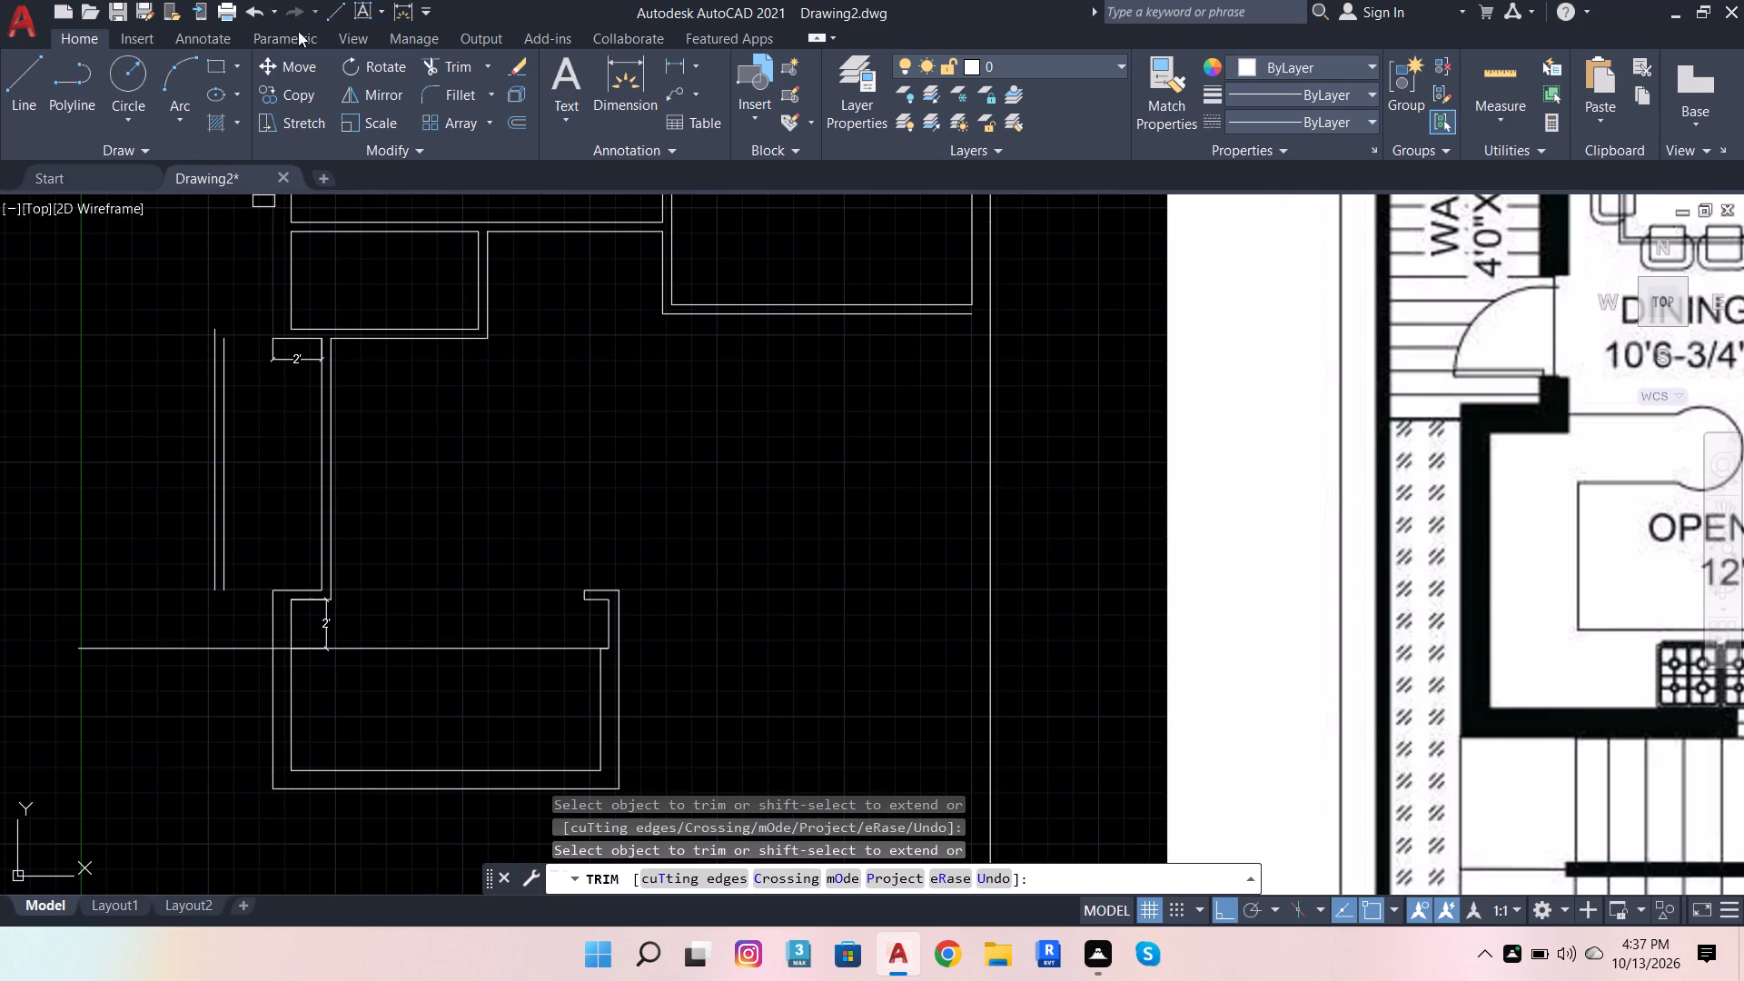
click(0, 78)
click(7, 83)
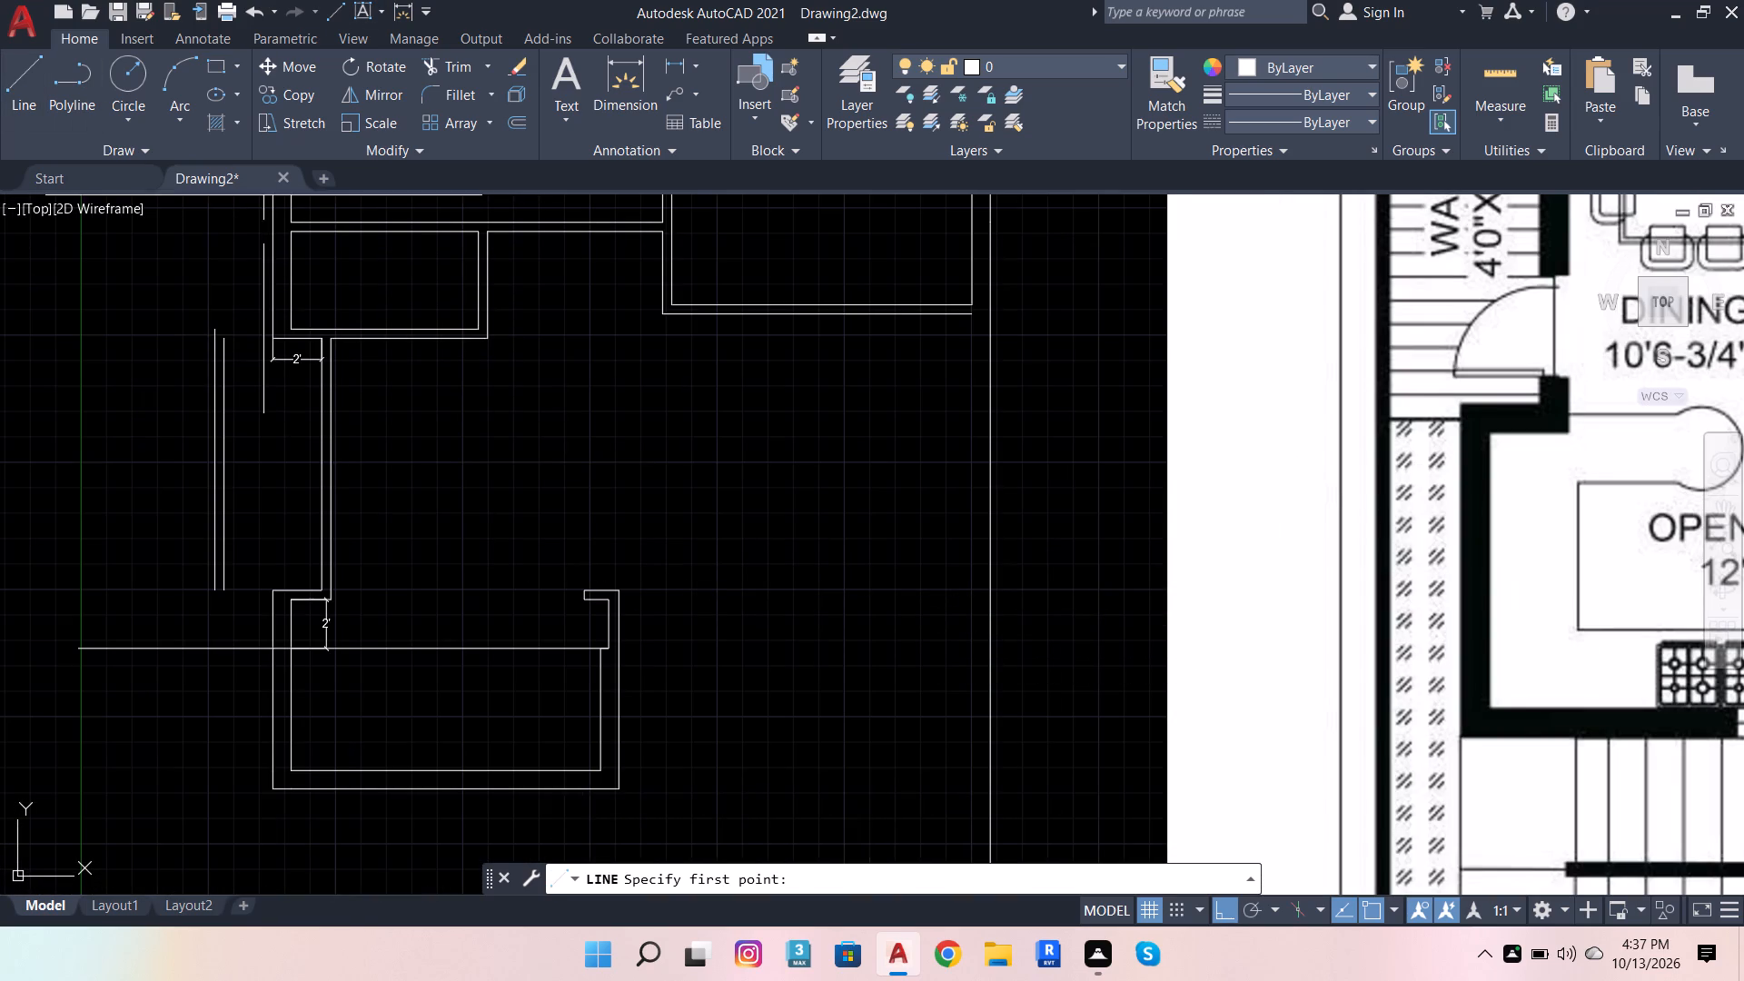
scroll(35, 262, down, 2)
scroll(199, 368, up, 1)
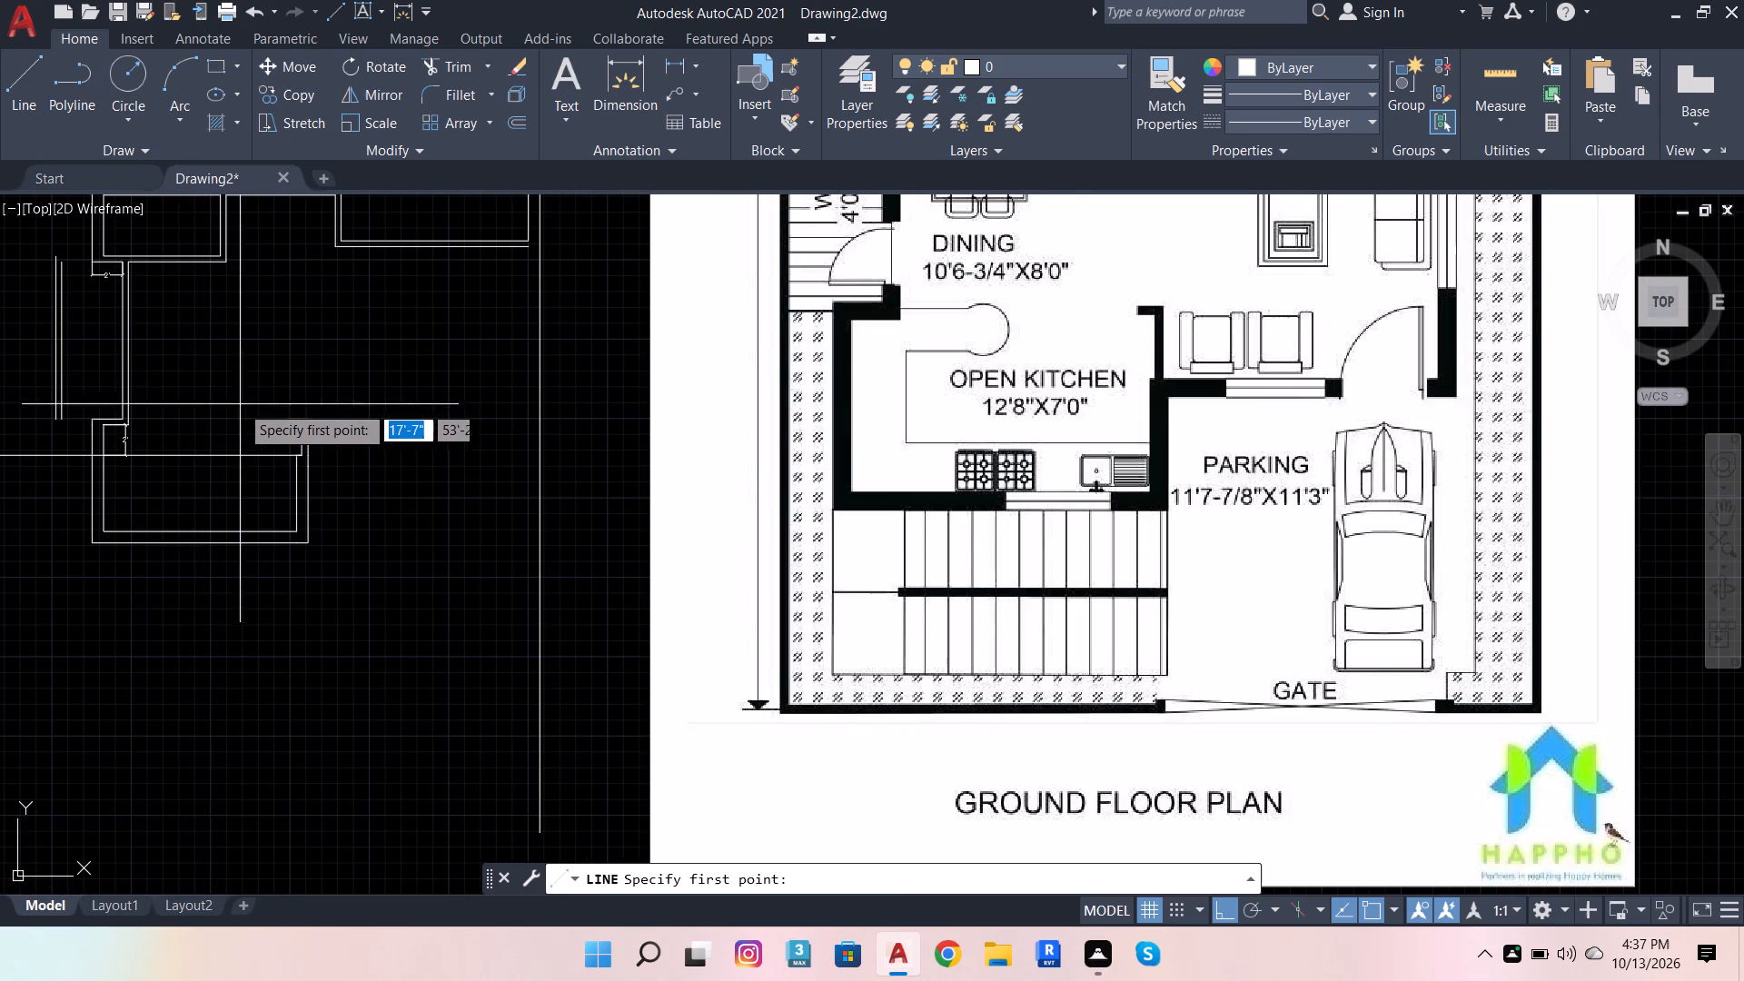
scroll(288, 459, up, 1)
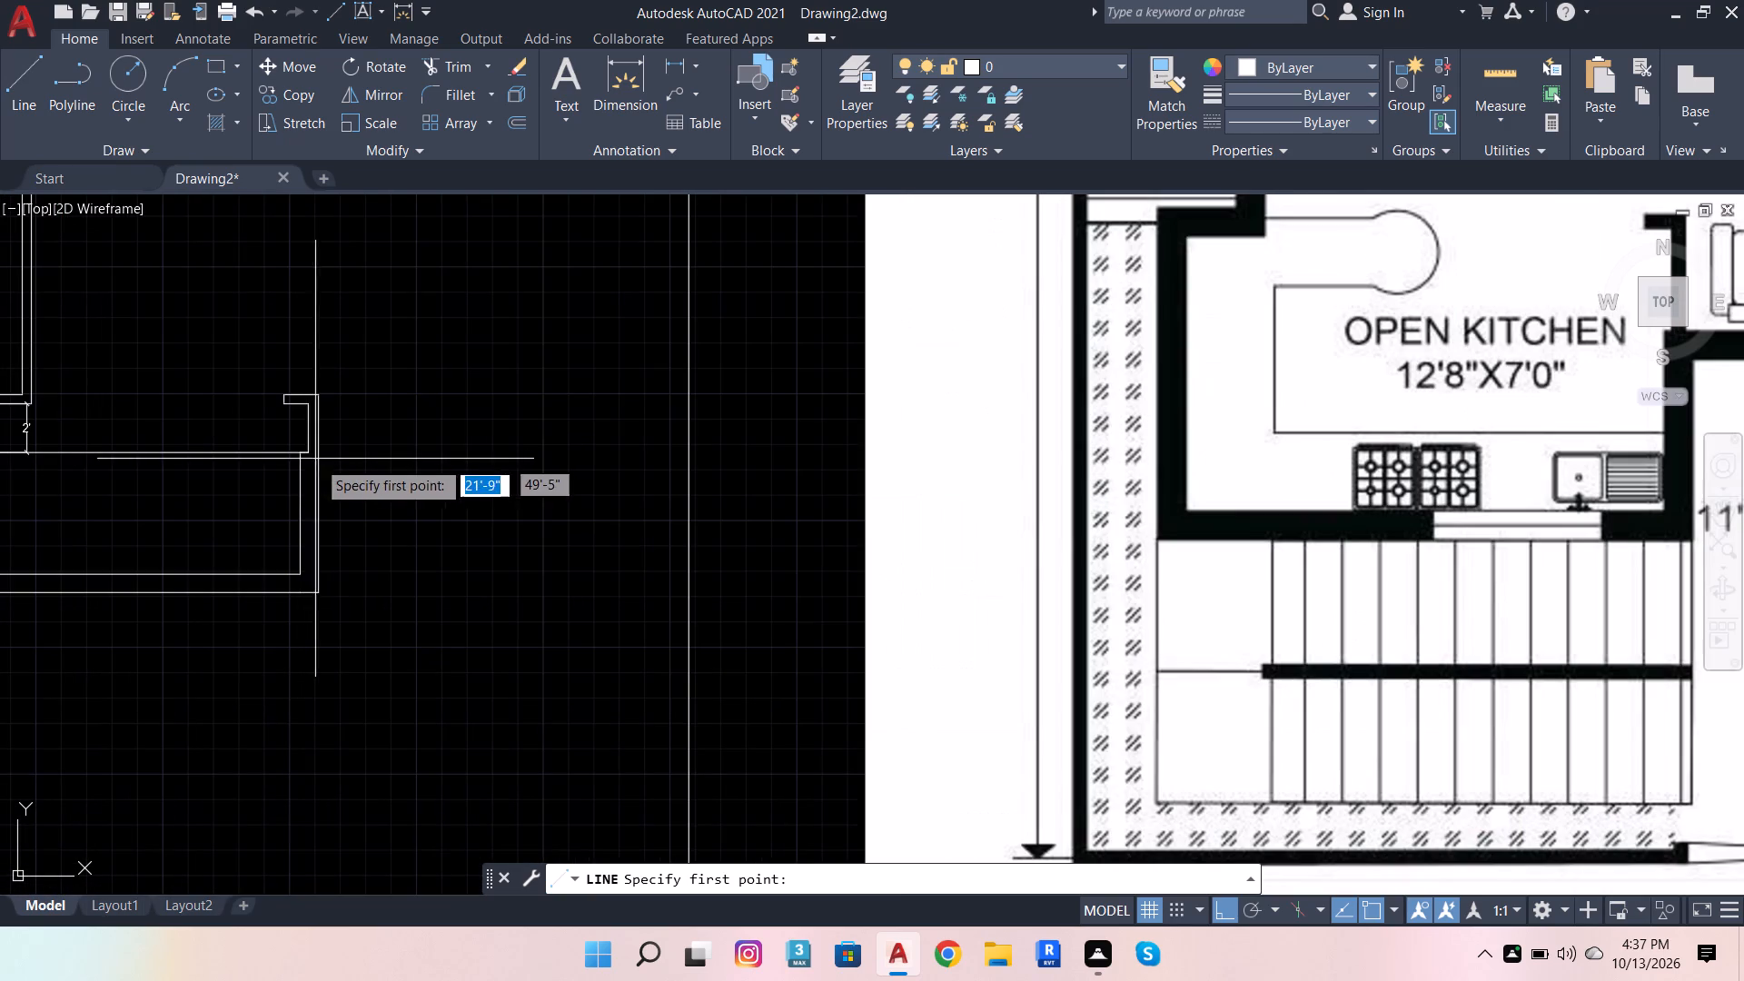
click(318, 473)
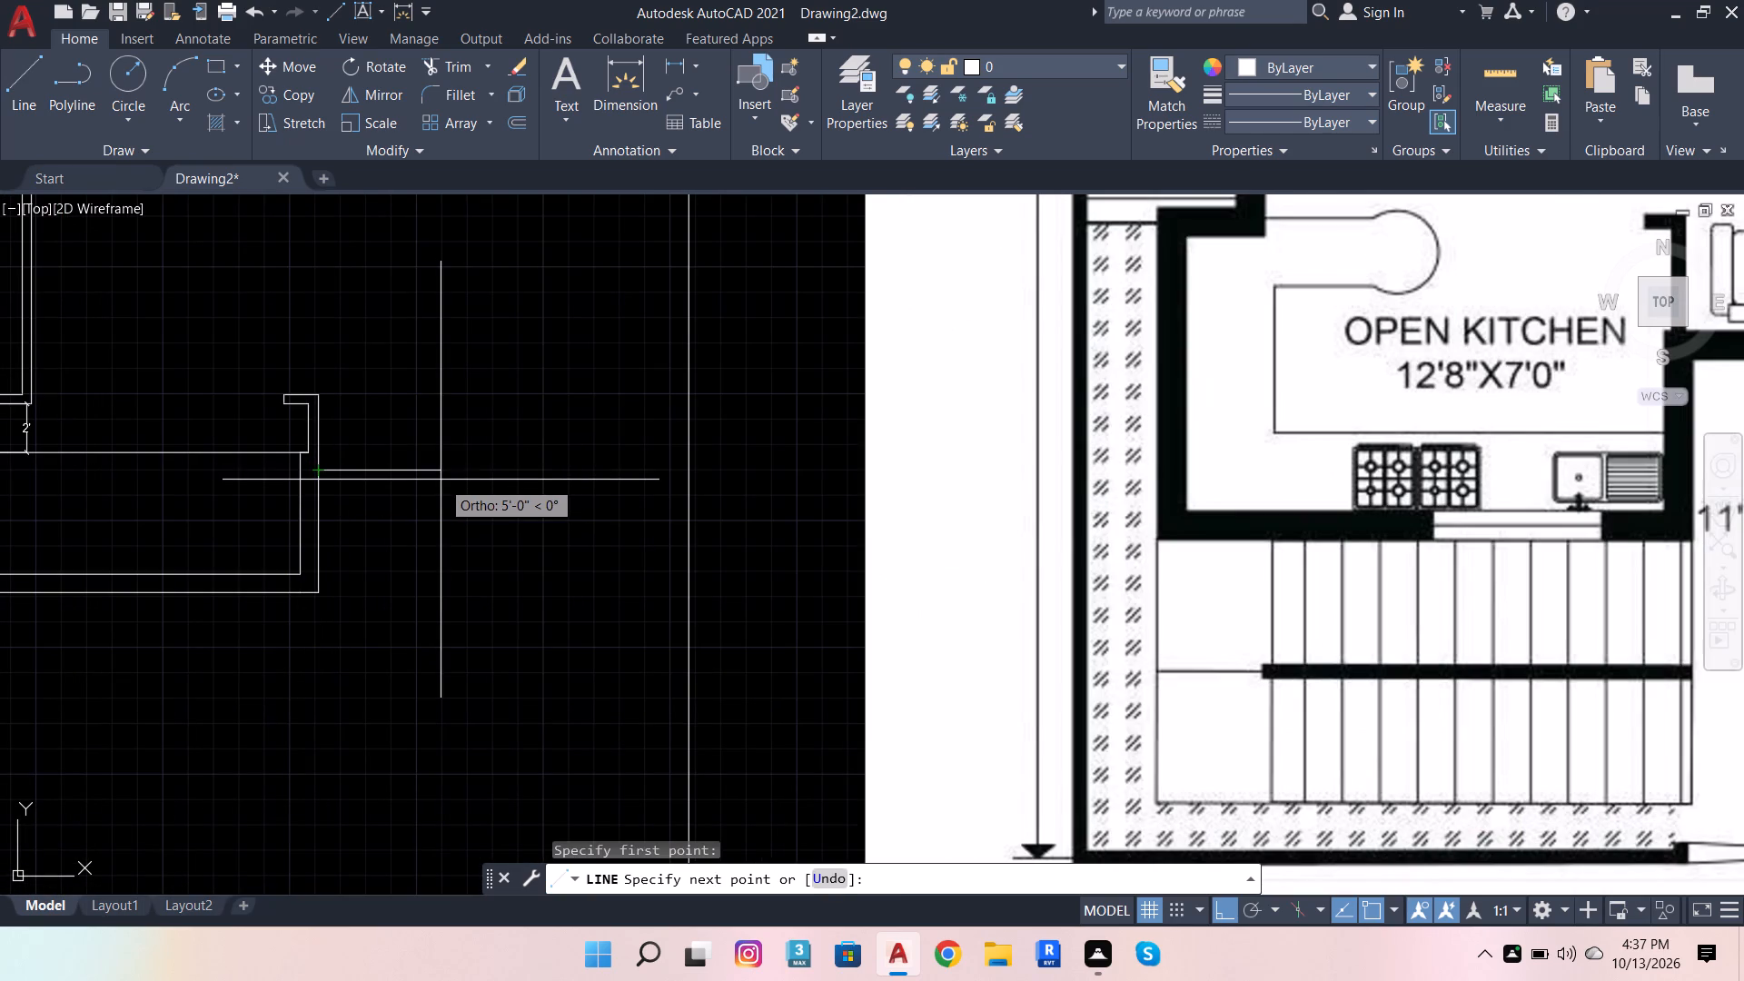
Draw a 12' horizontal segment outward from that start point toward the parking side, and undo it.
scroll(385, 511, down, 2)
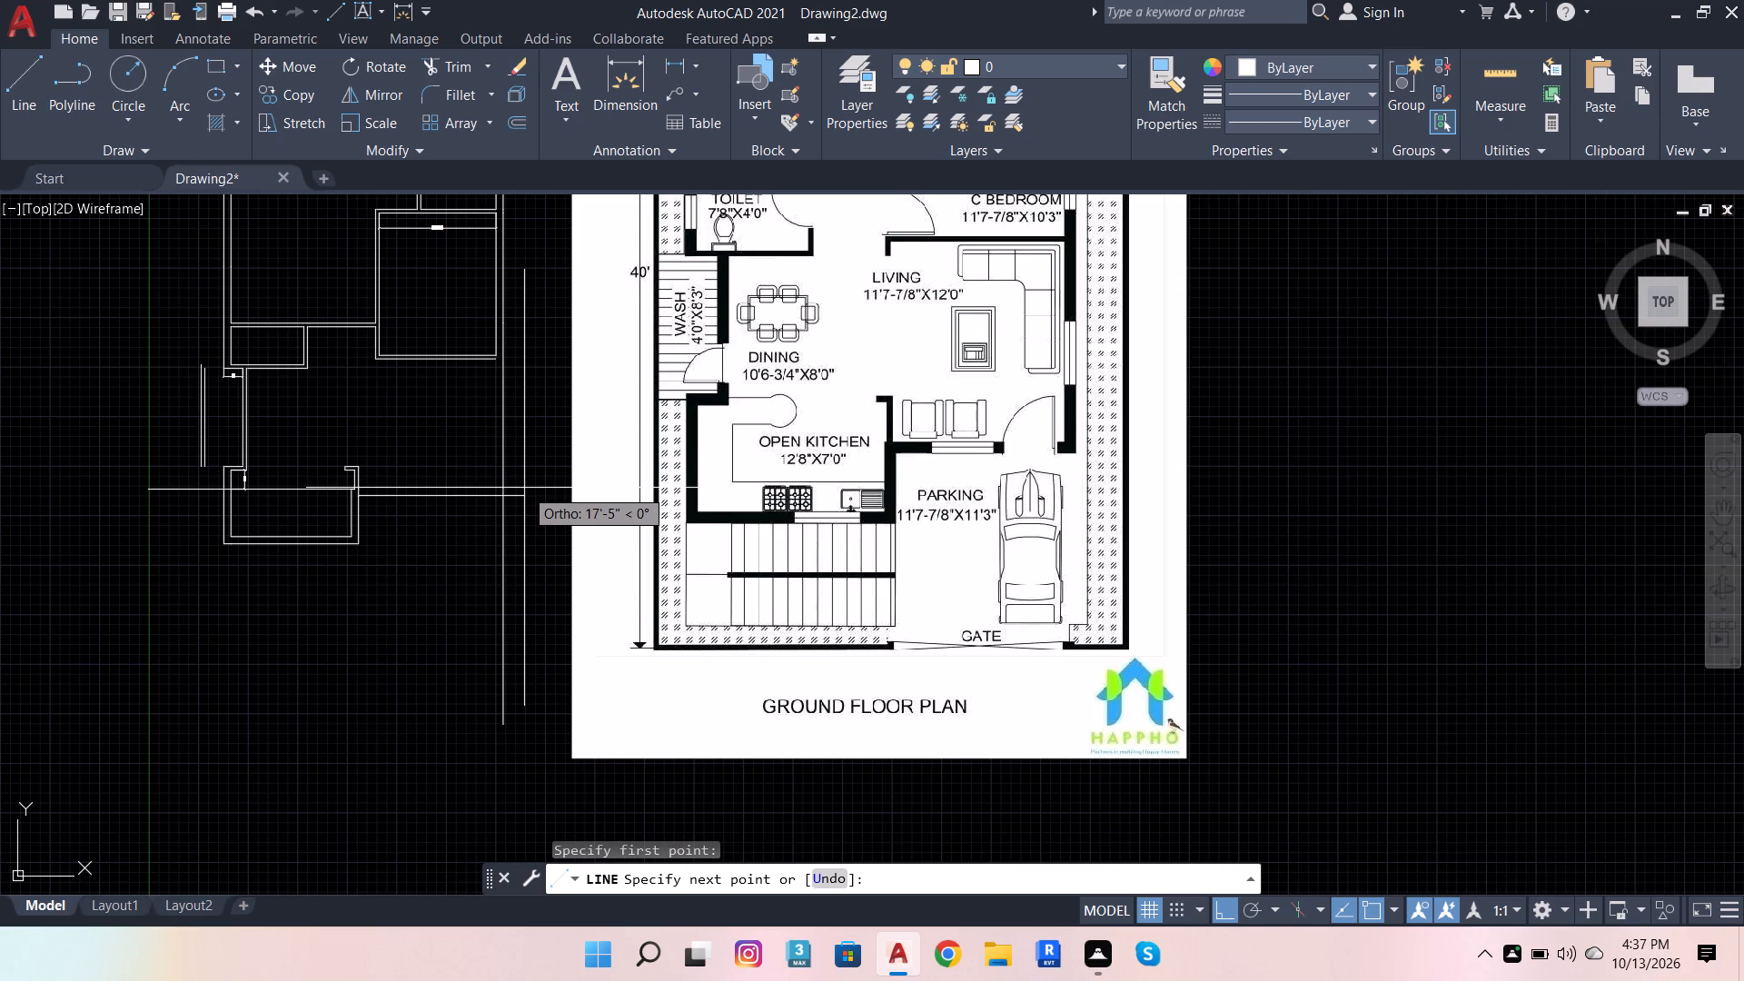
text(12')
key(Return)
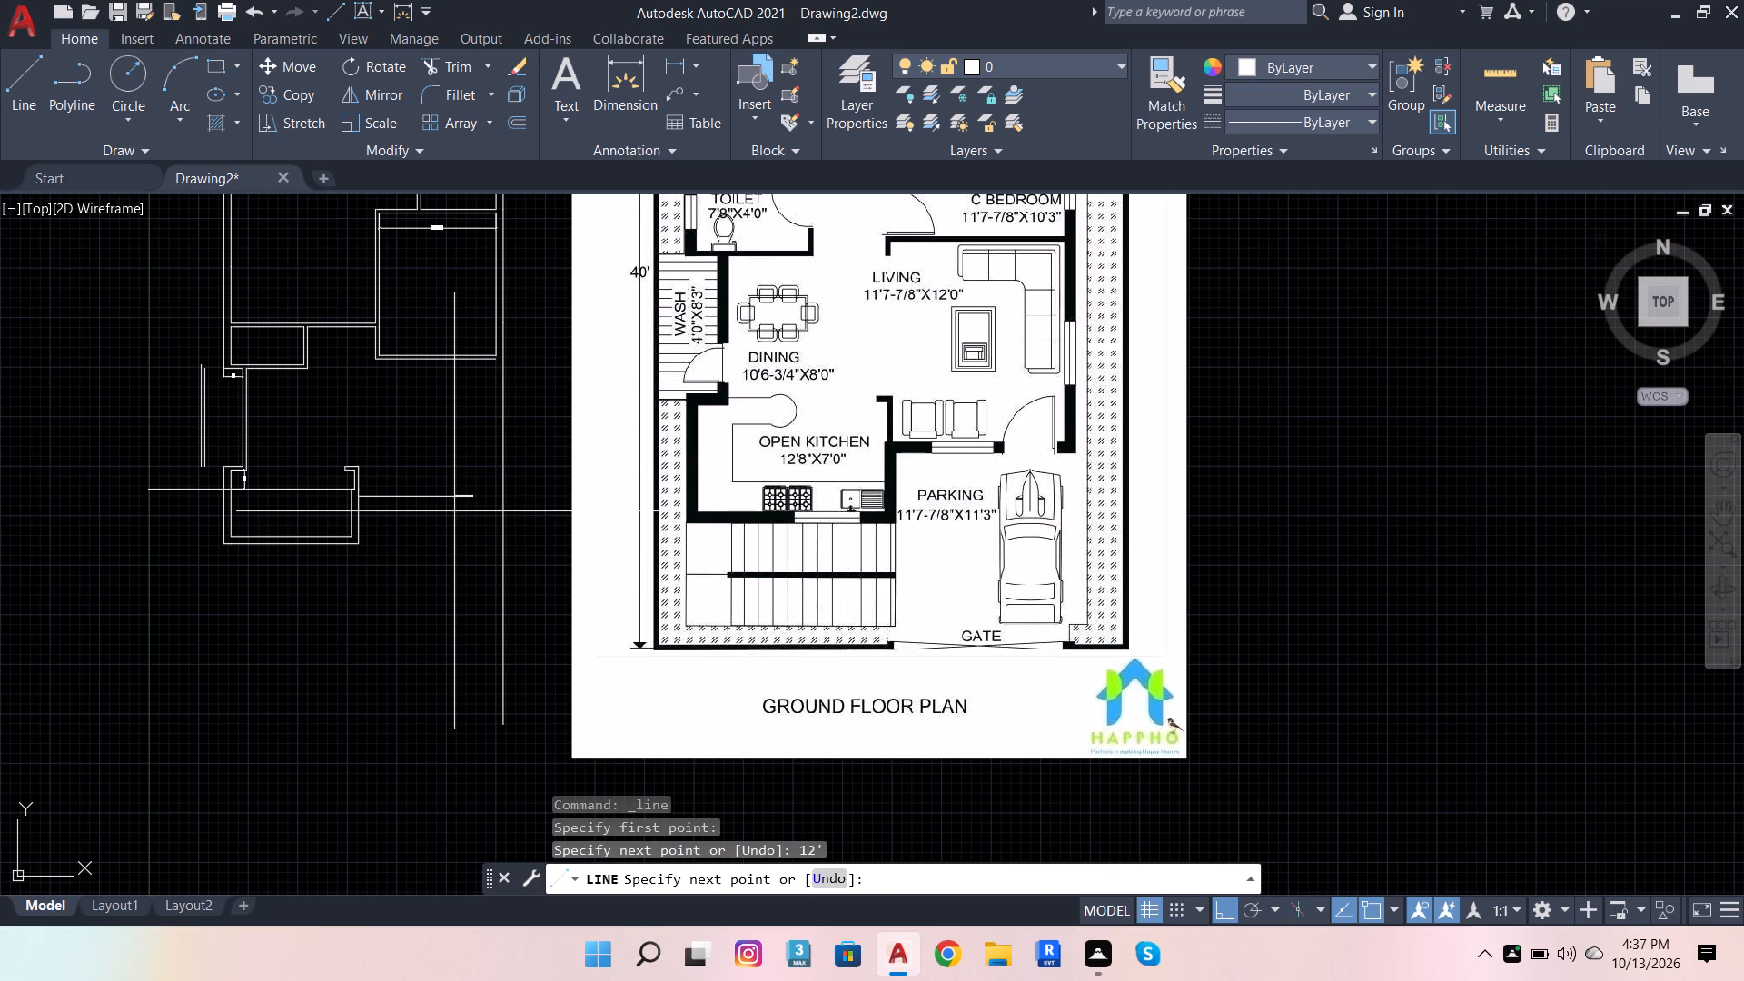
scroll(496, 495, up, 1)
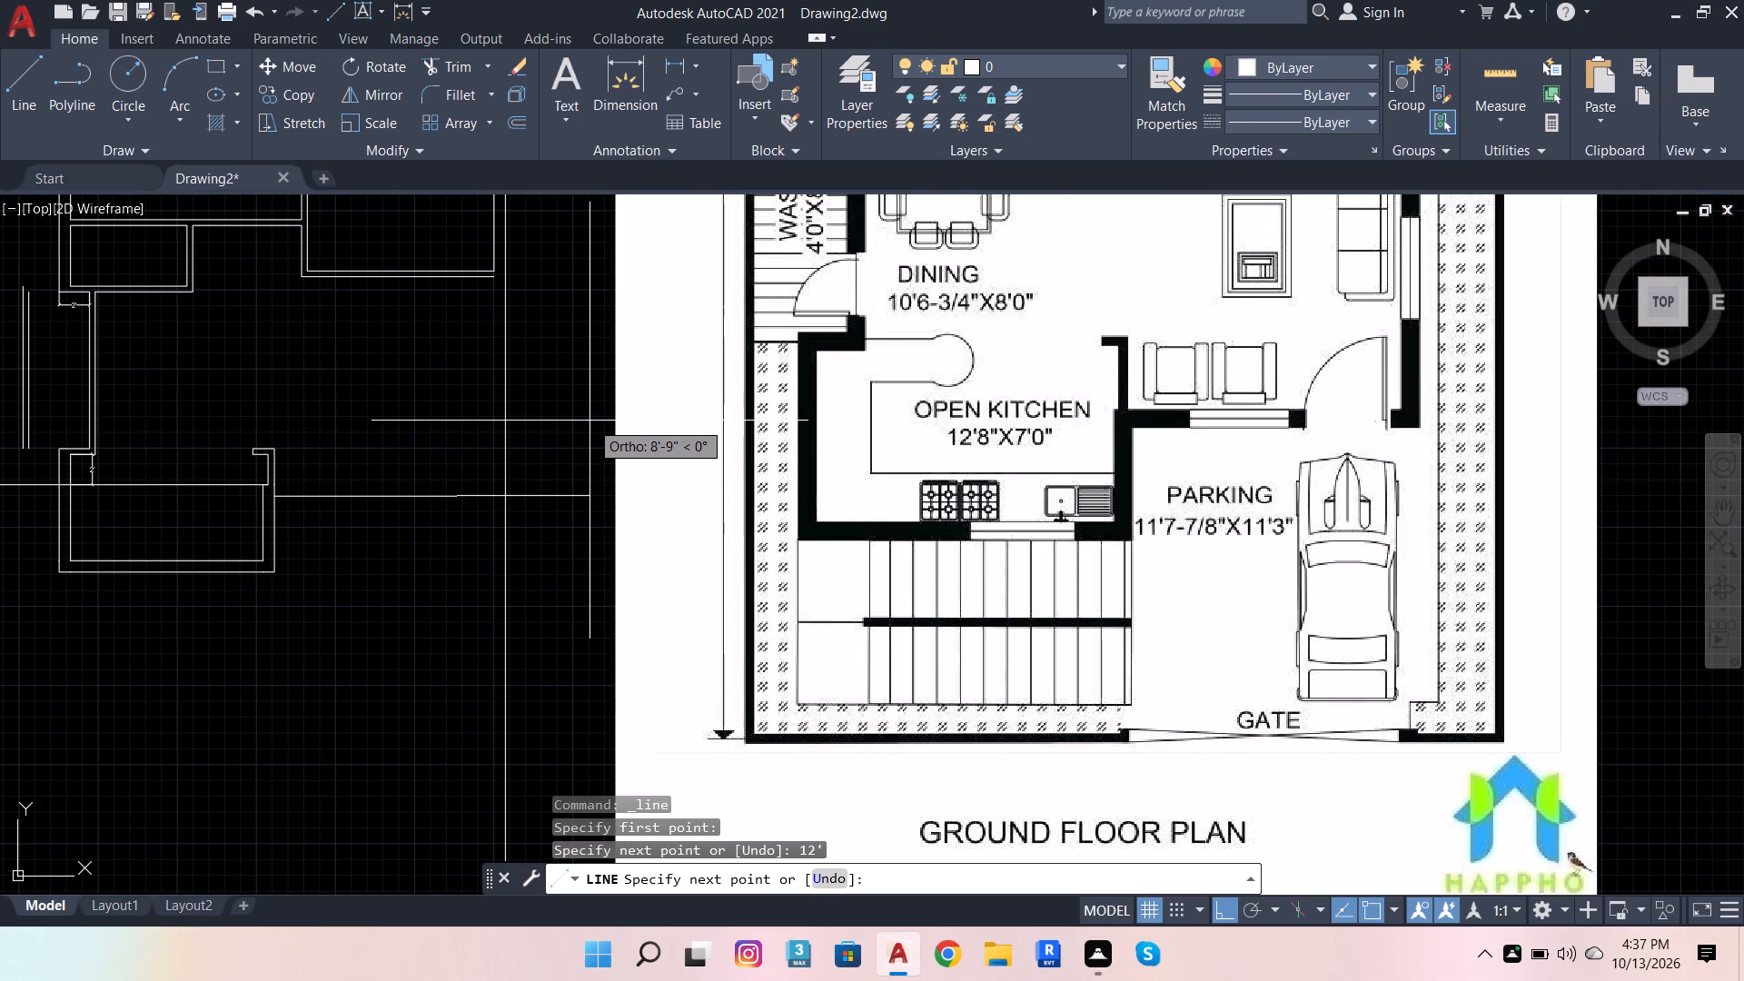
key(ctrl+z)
Outline the living–parking wall: about 18'-1" outward past the plan's outer vertical line, 9" up, and back to the kitchen wall's outer face.
scroll(544, 539, down, 1)
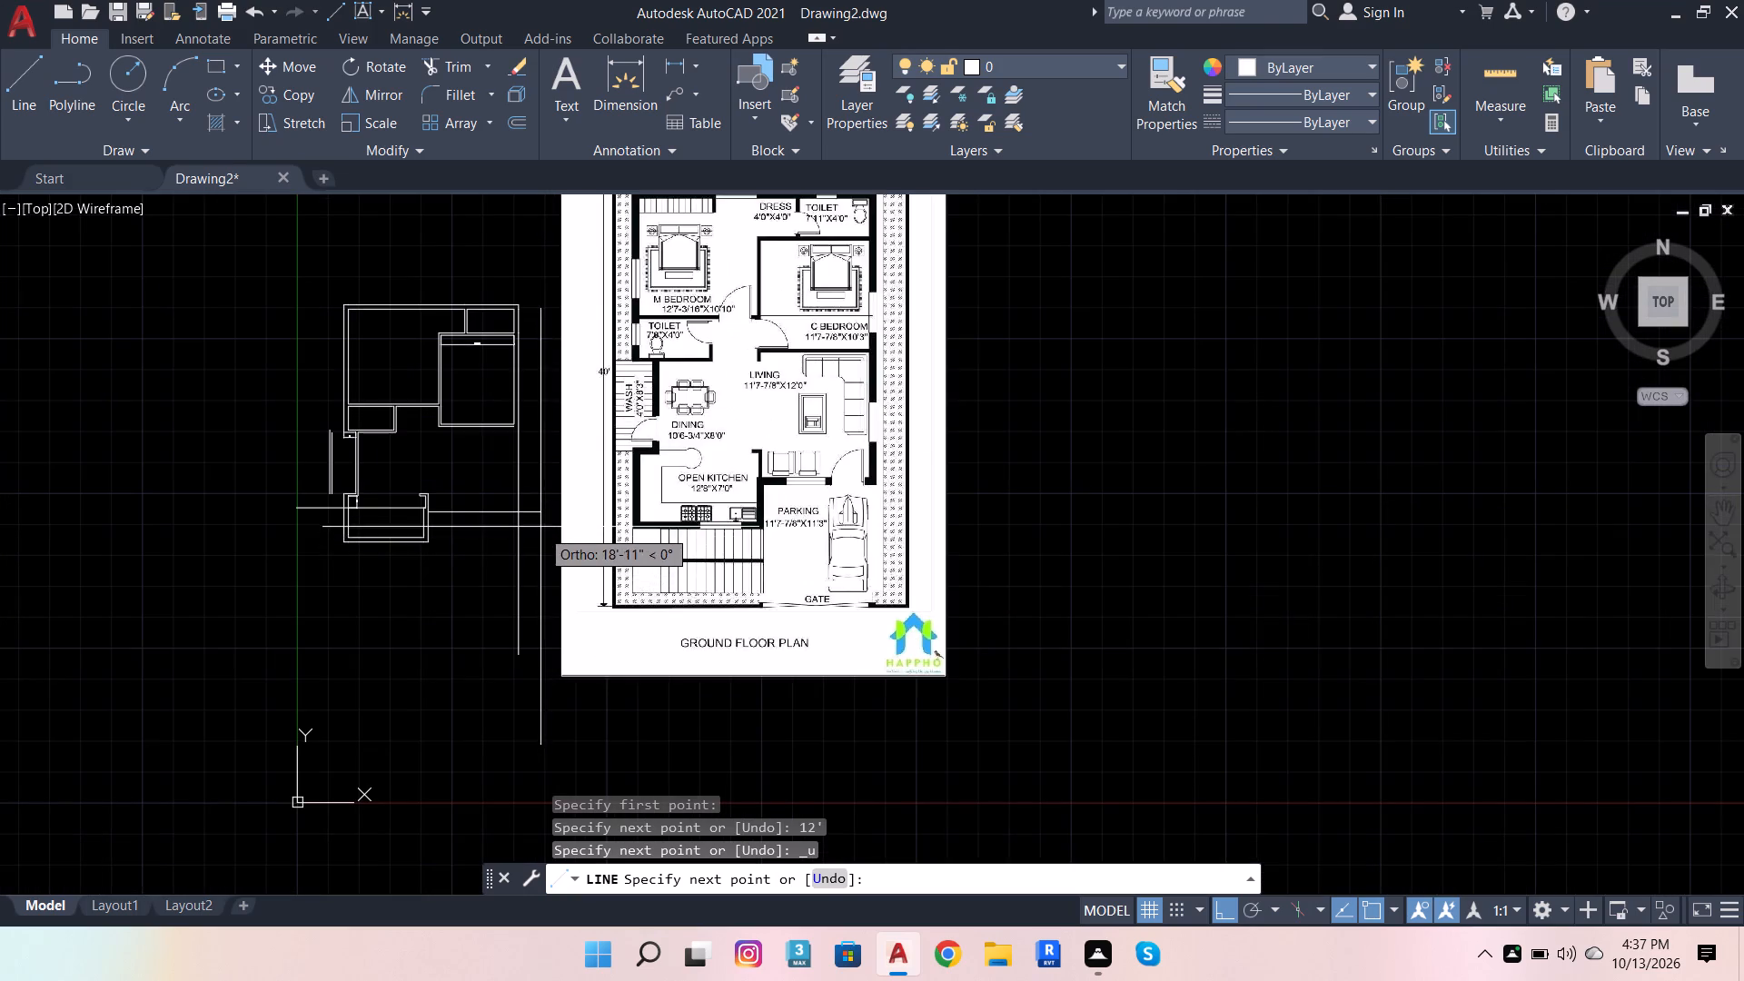
scroll(542, 525, up, 2)
scroll(543, 536, down, 1)
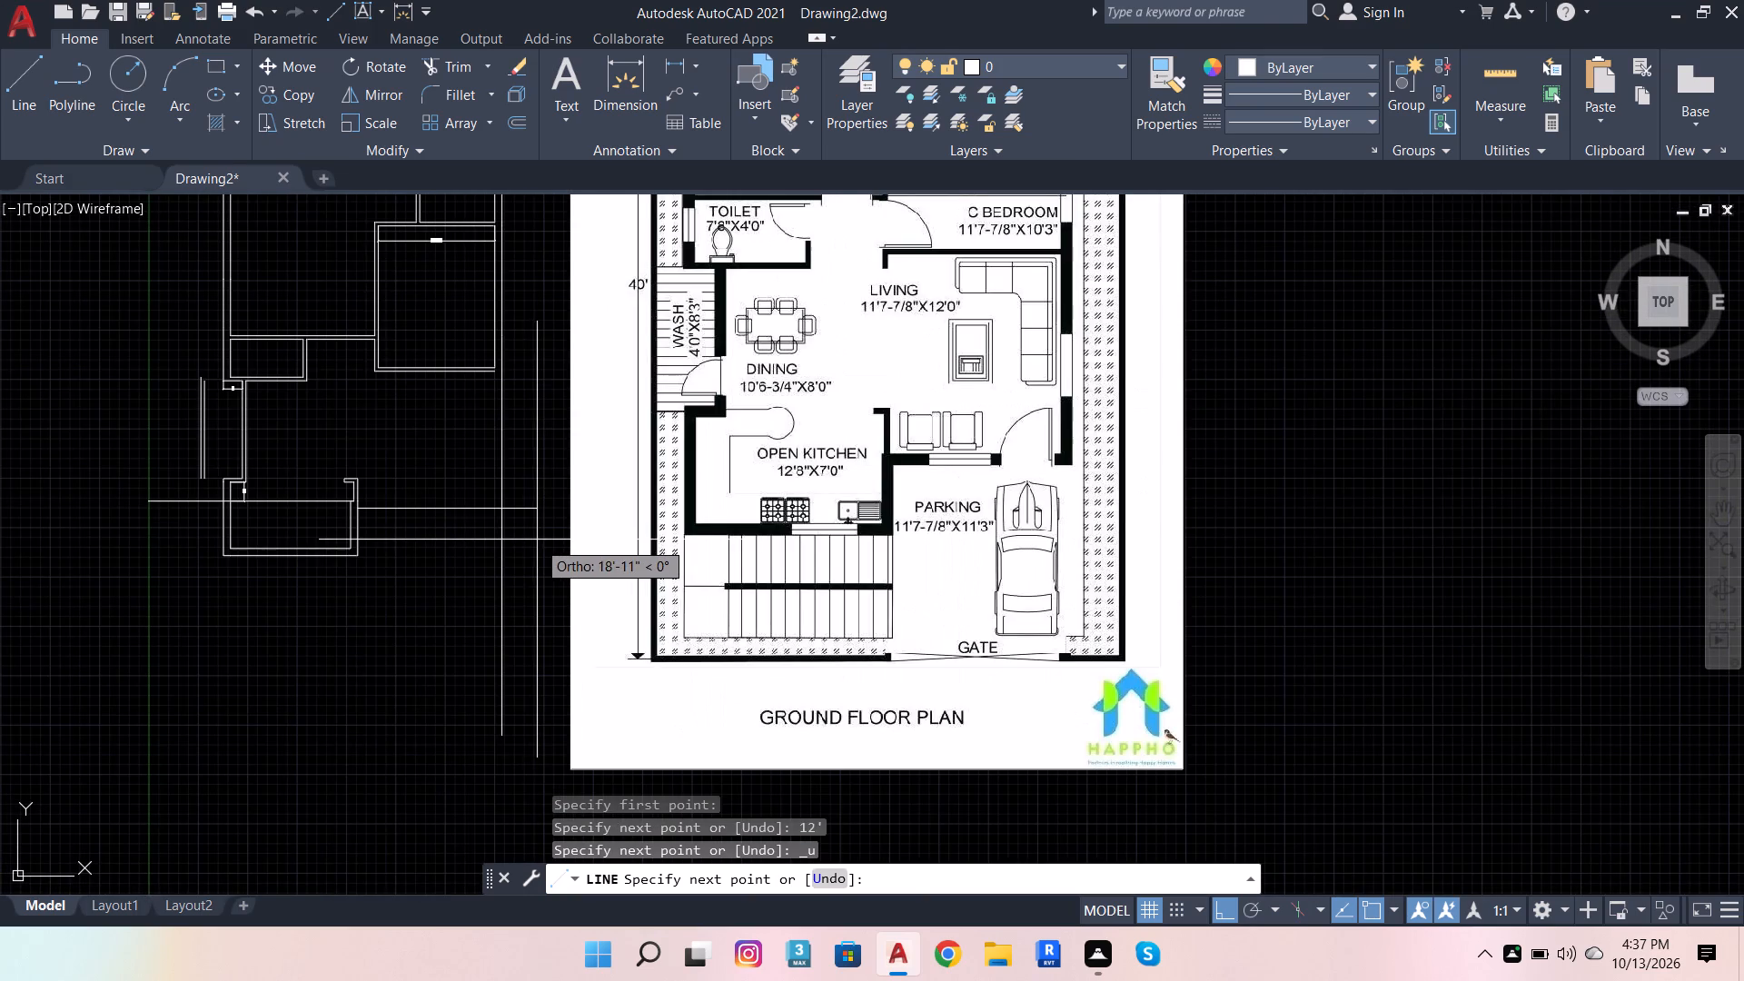
scroll(531, 526, up, 1)
click(528, 522)
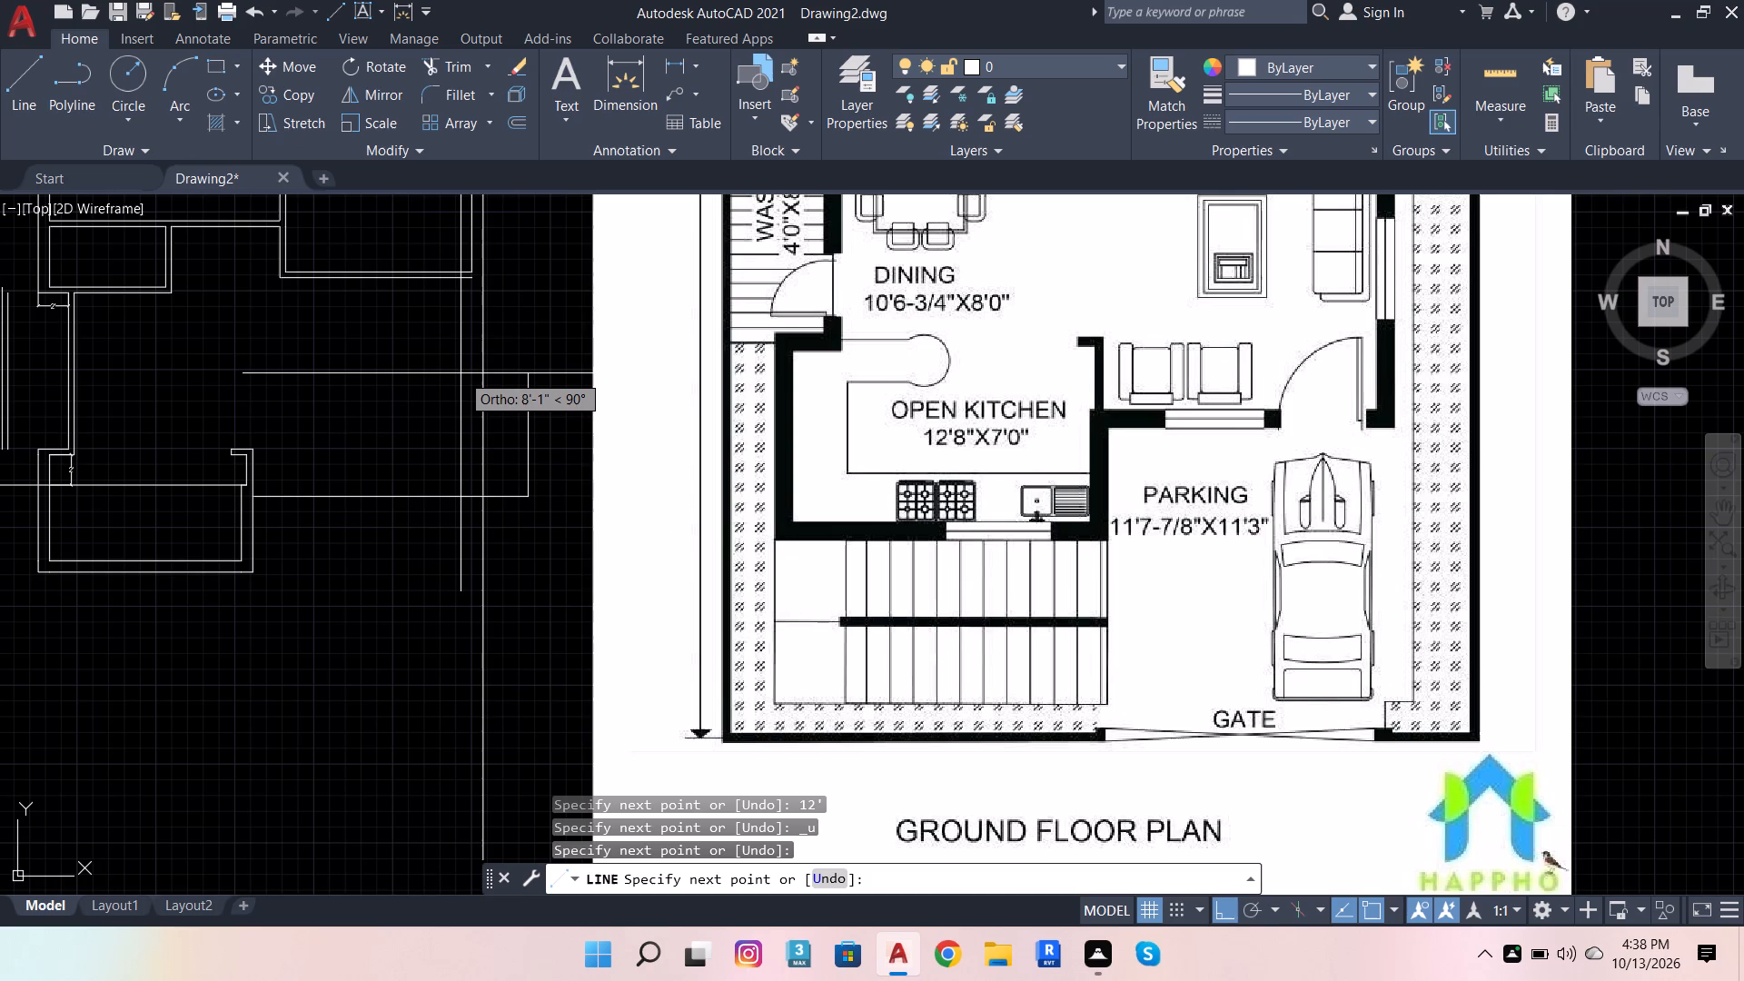
scroll(467, 436, up, 1)
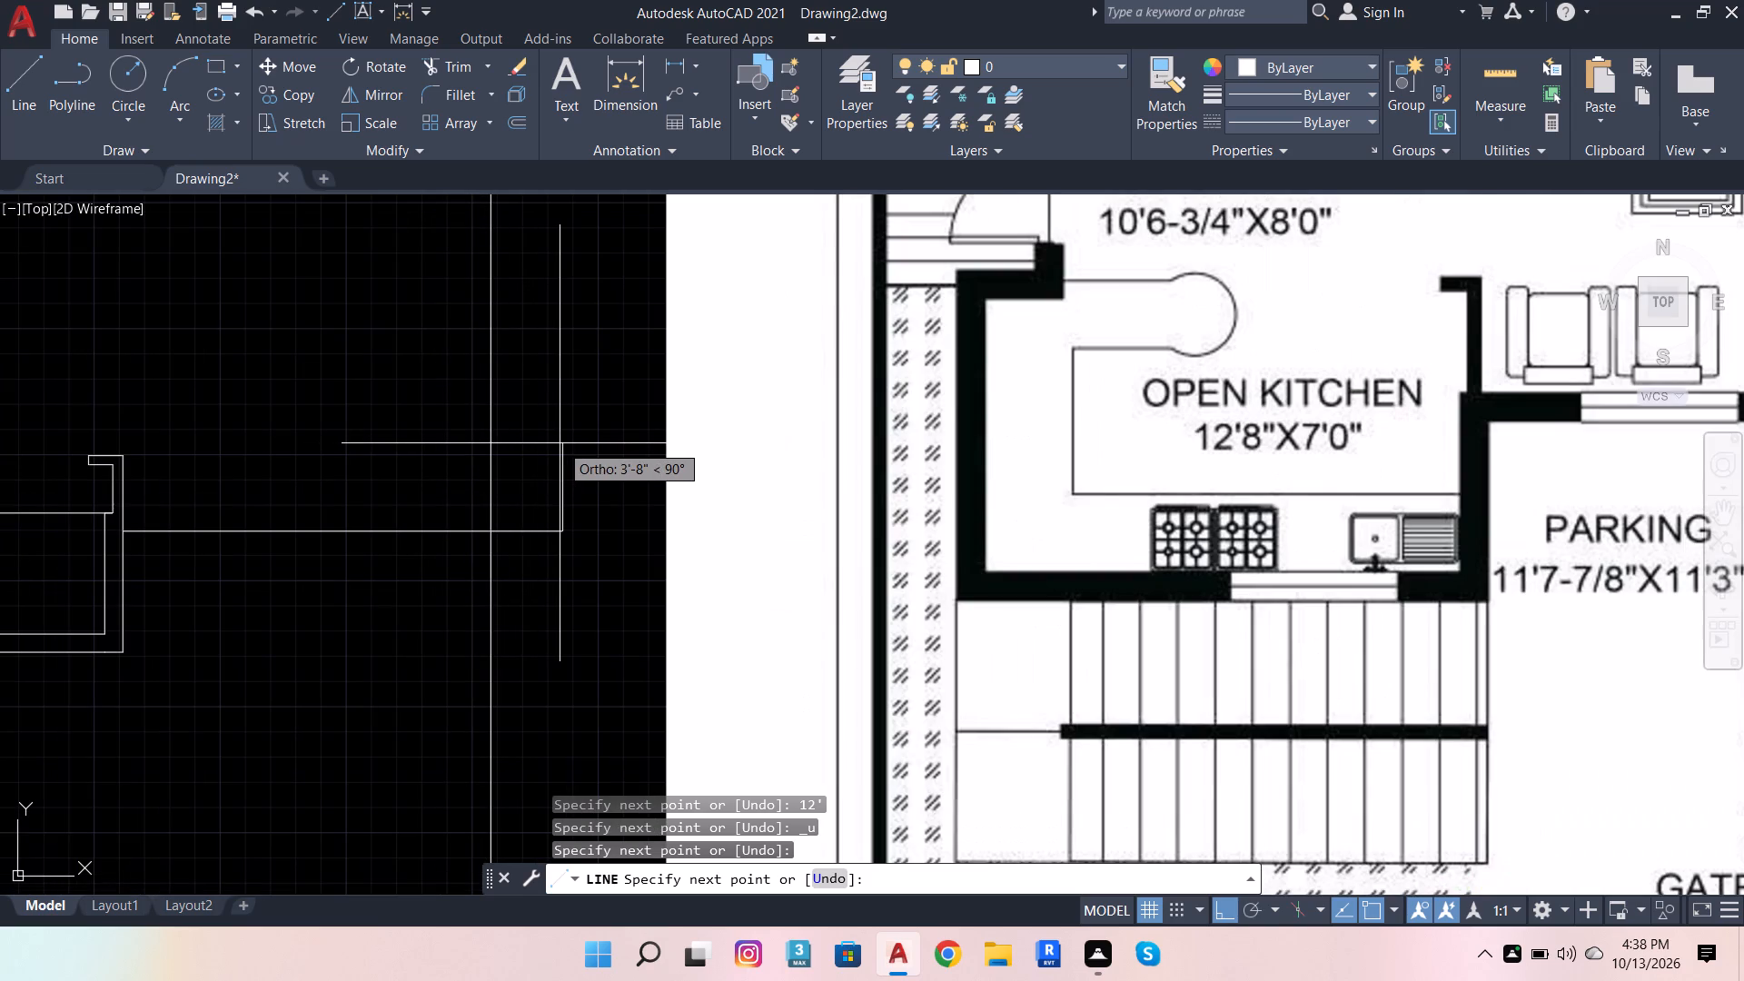
key(9)
key(Return)
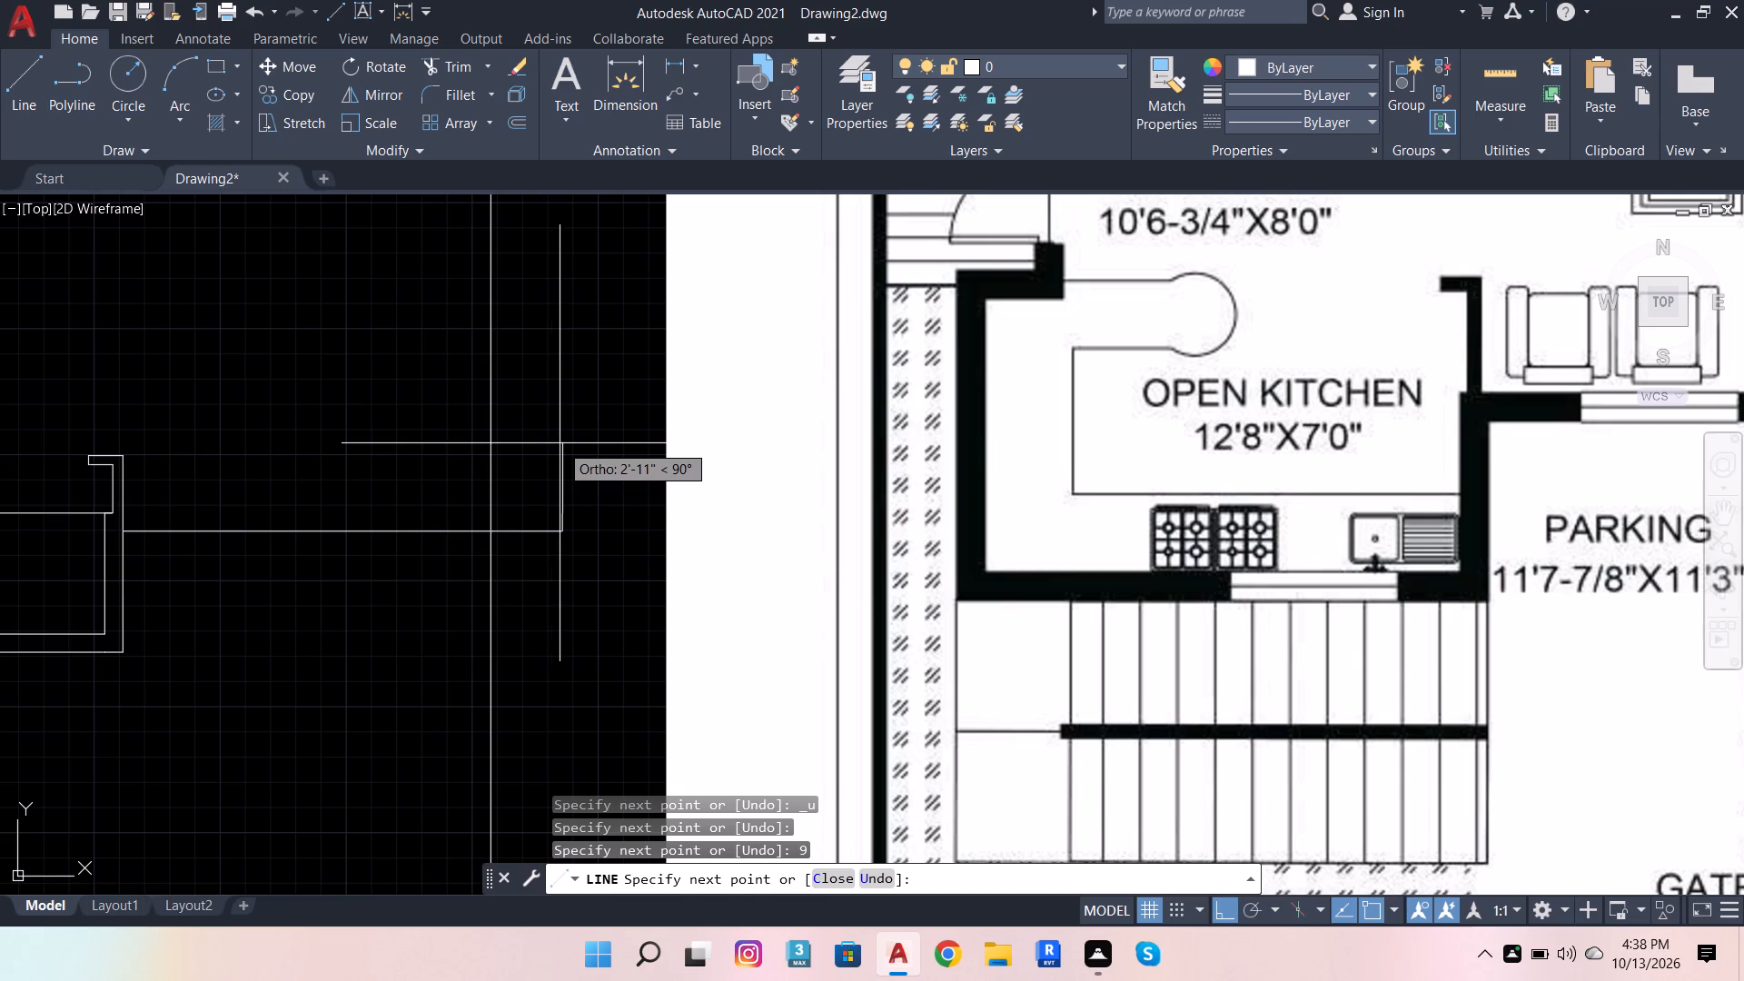
scroll(227, 497, up, 1)
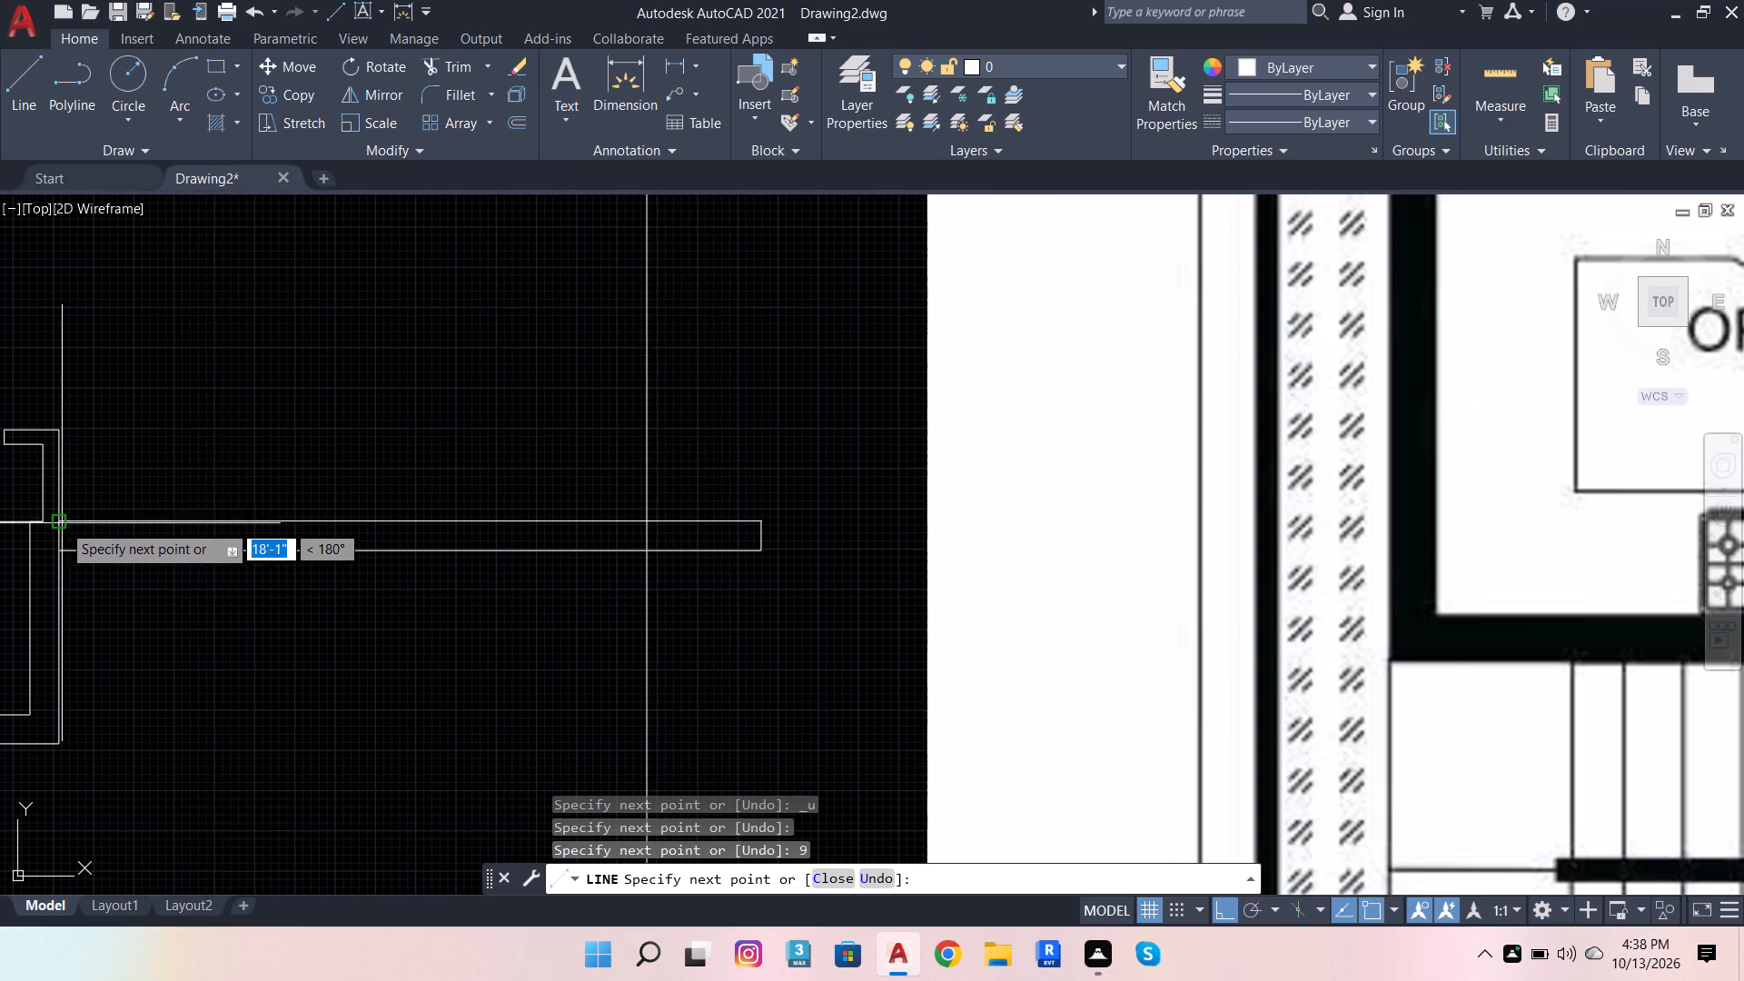
click(59, 524)
Trim the new wall's end cap and the overruns beyond the outer vertical, and open its junction with the kitchen wall.
click(445, 62)
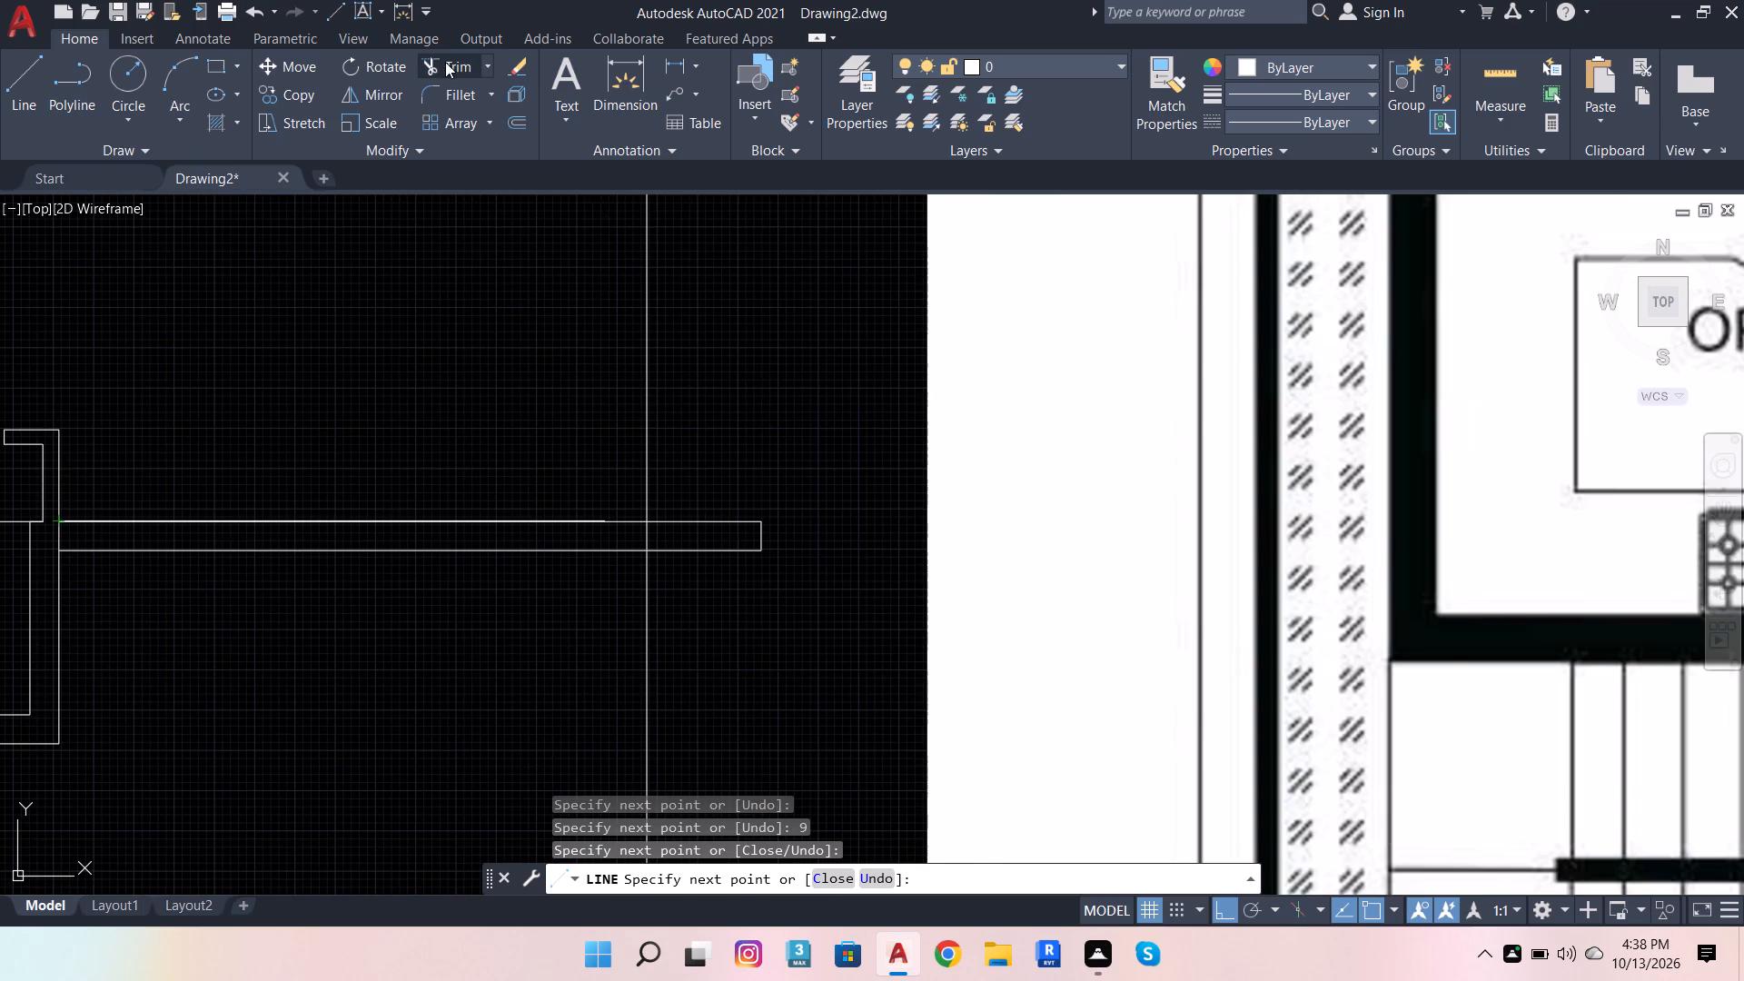
click(766, 535)
click(724, 478)
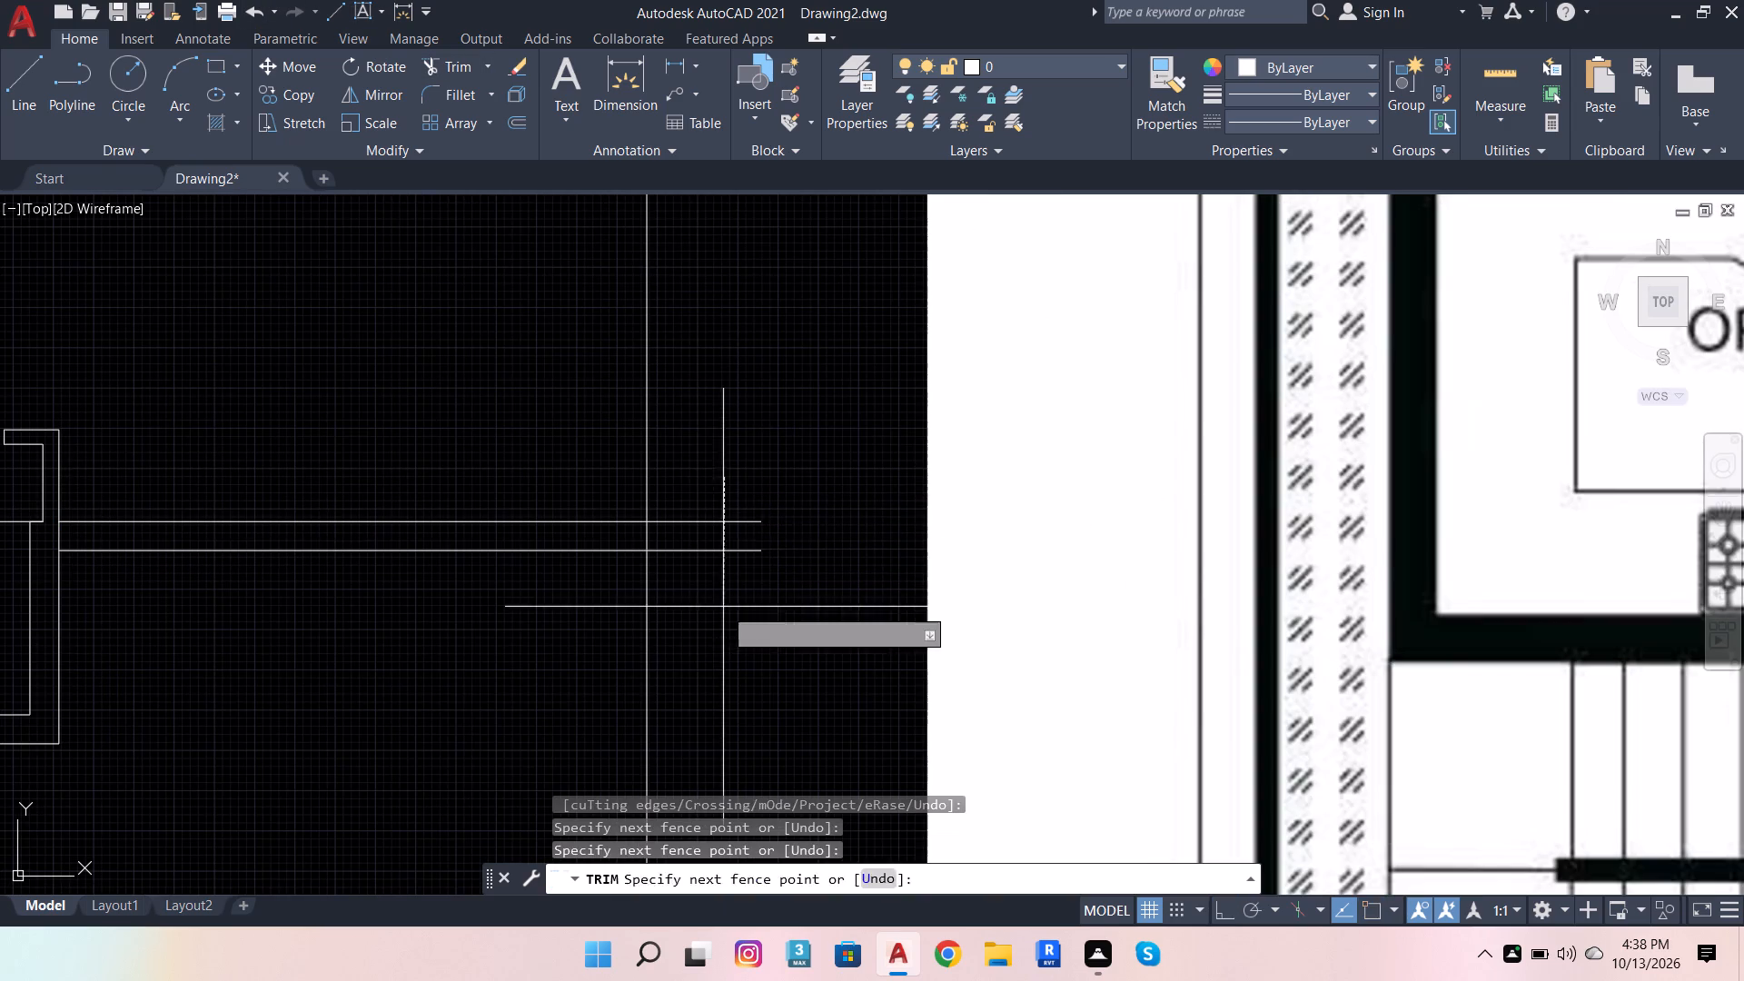
click(724, 610)
scroll(836, 567, down, 2)
scroll(510, 525, up, 3)
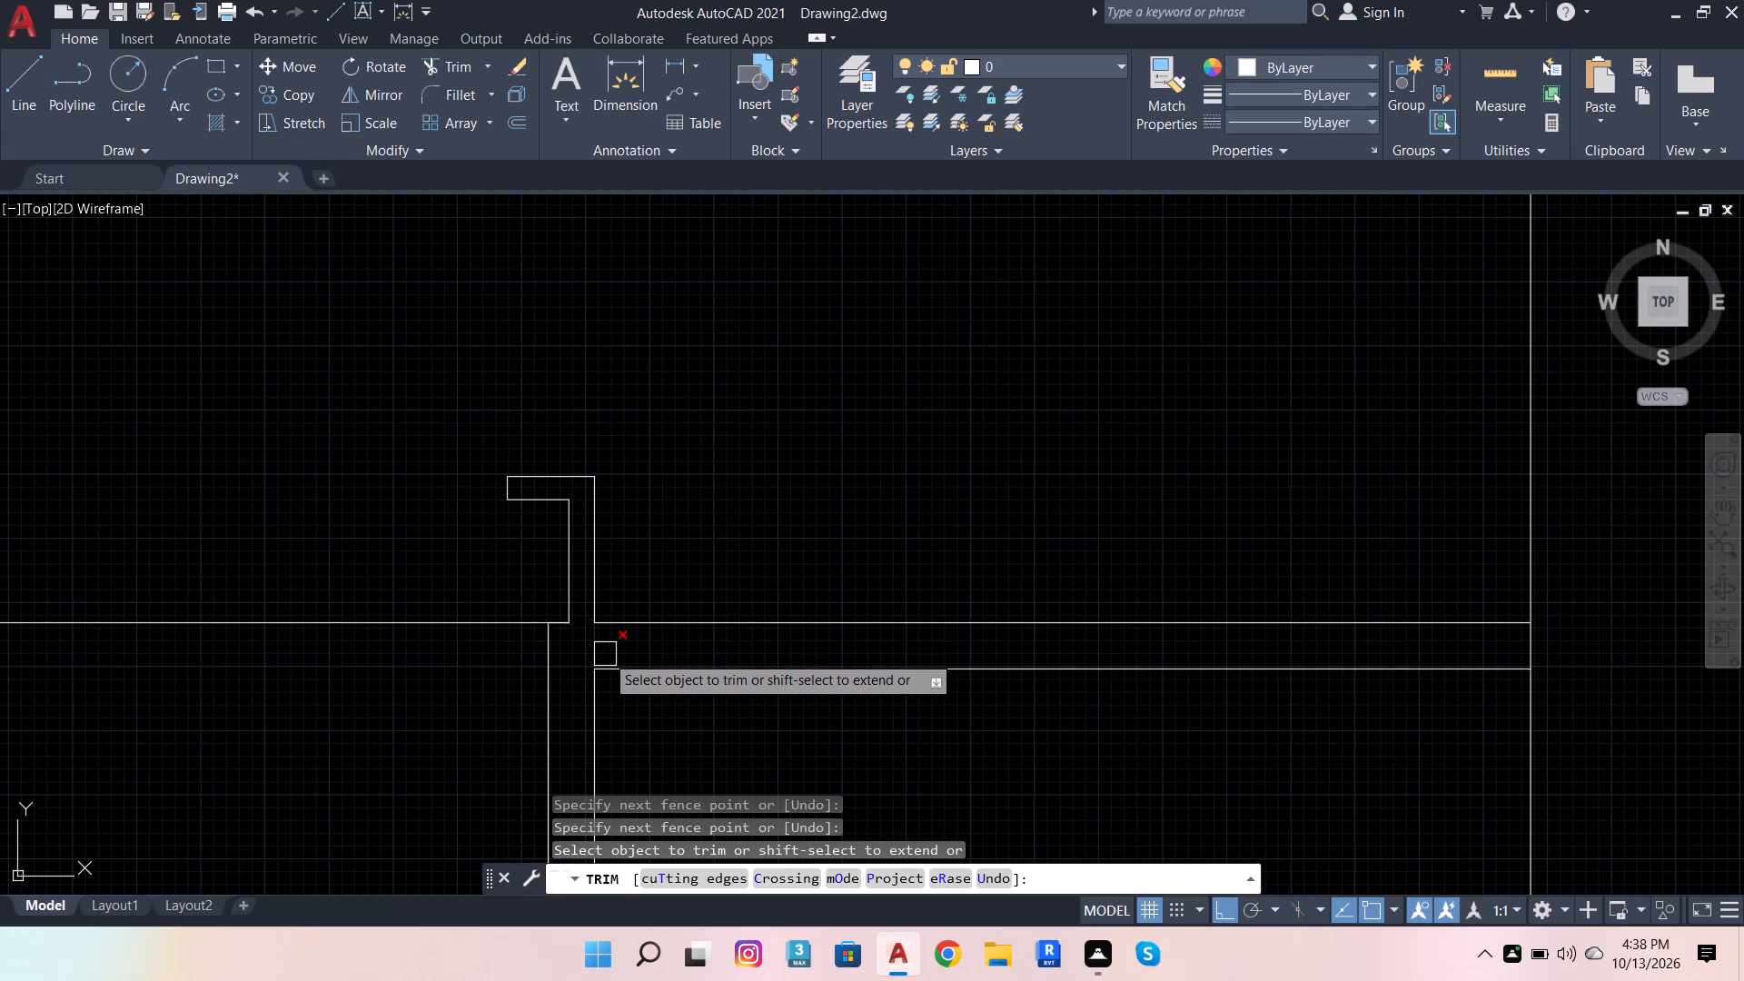
click(598, 649)
Trim away the horizontal construction line crossing the kitchen and its walls, and remove the kitchen's 2' dimension.
scroll(669, 630, down, 2)
click(505, 634)
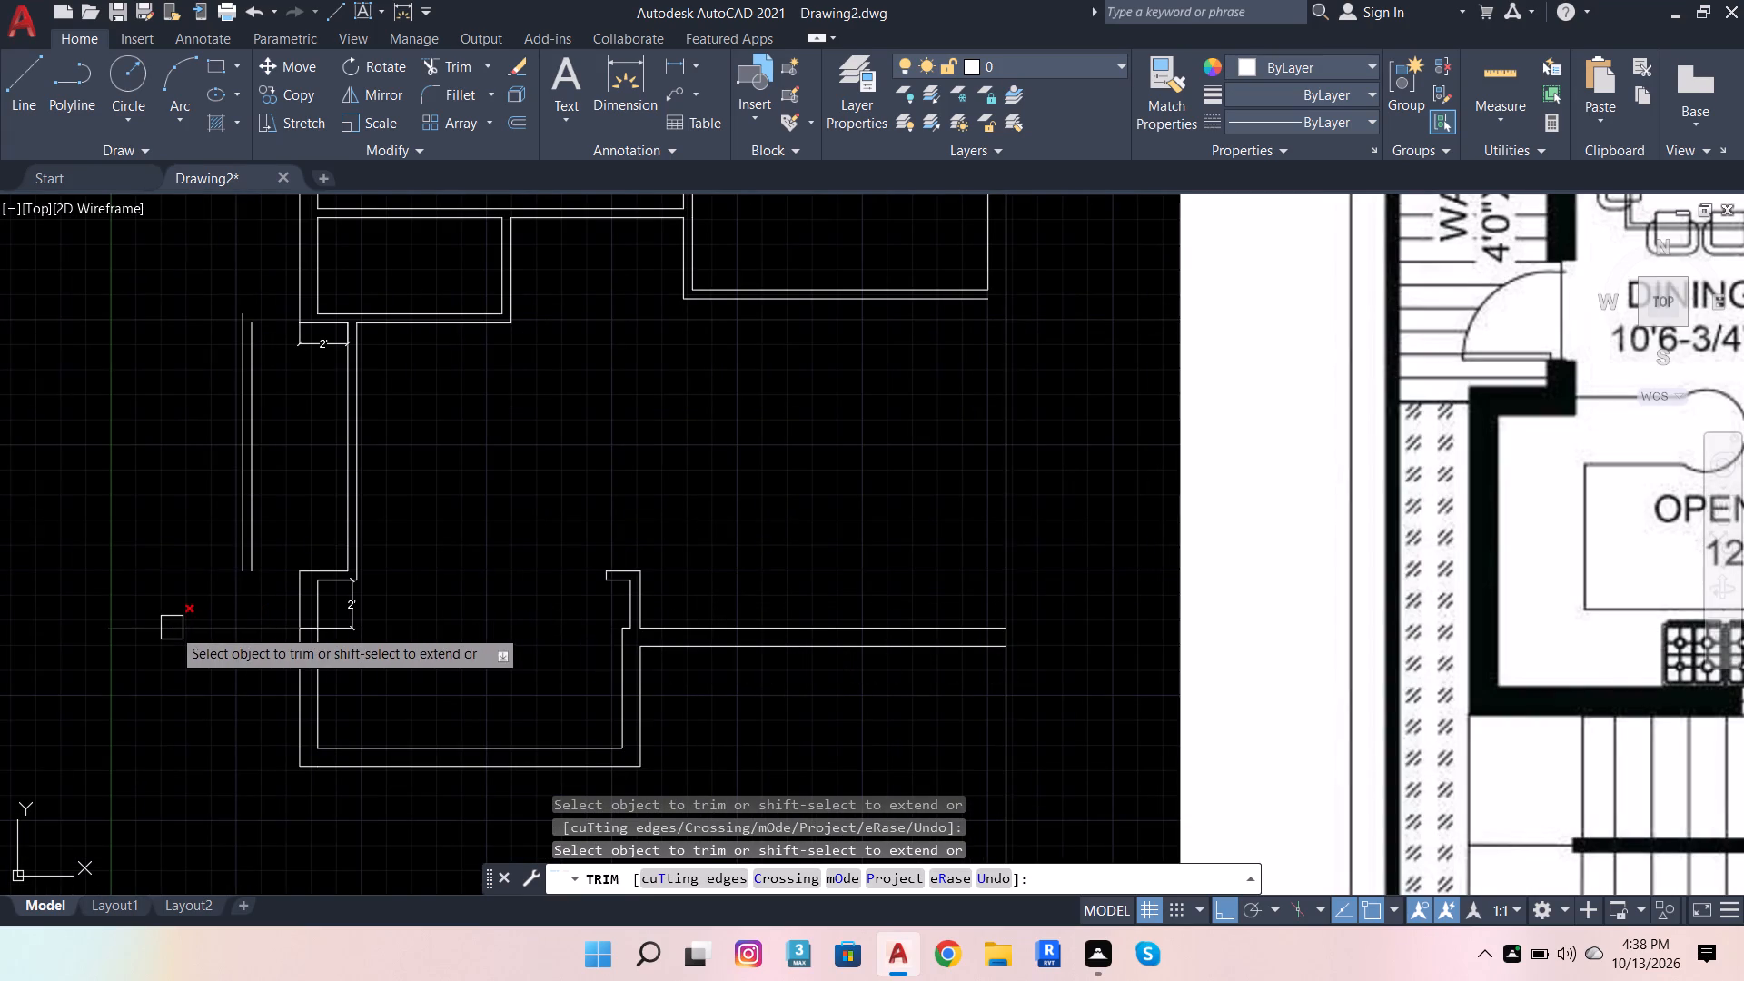
click(172, 628)
scroll(281, 642, up, 2)
click(348, 610)
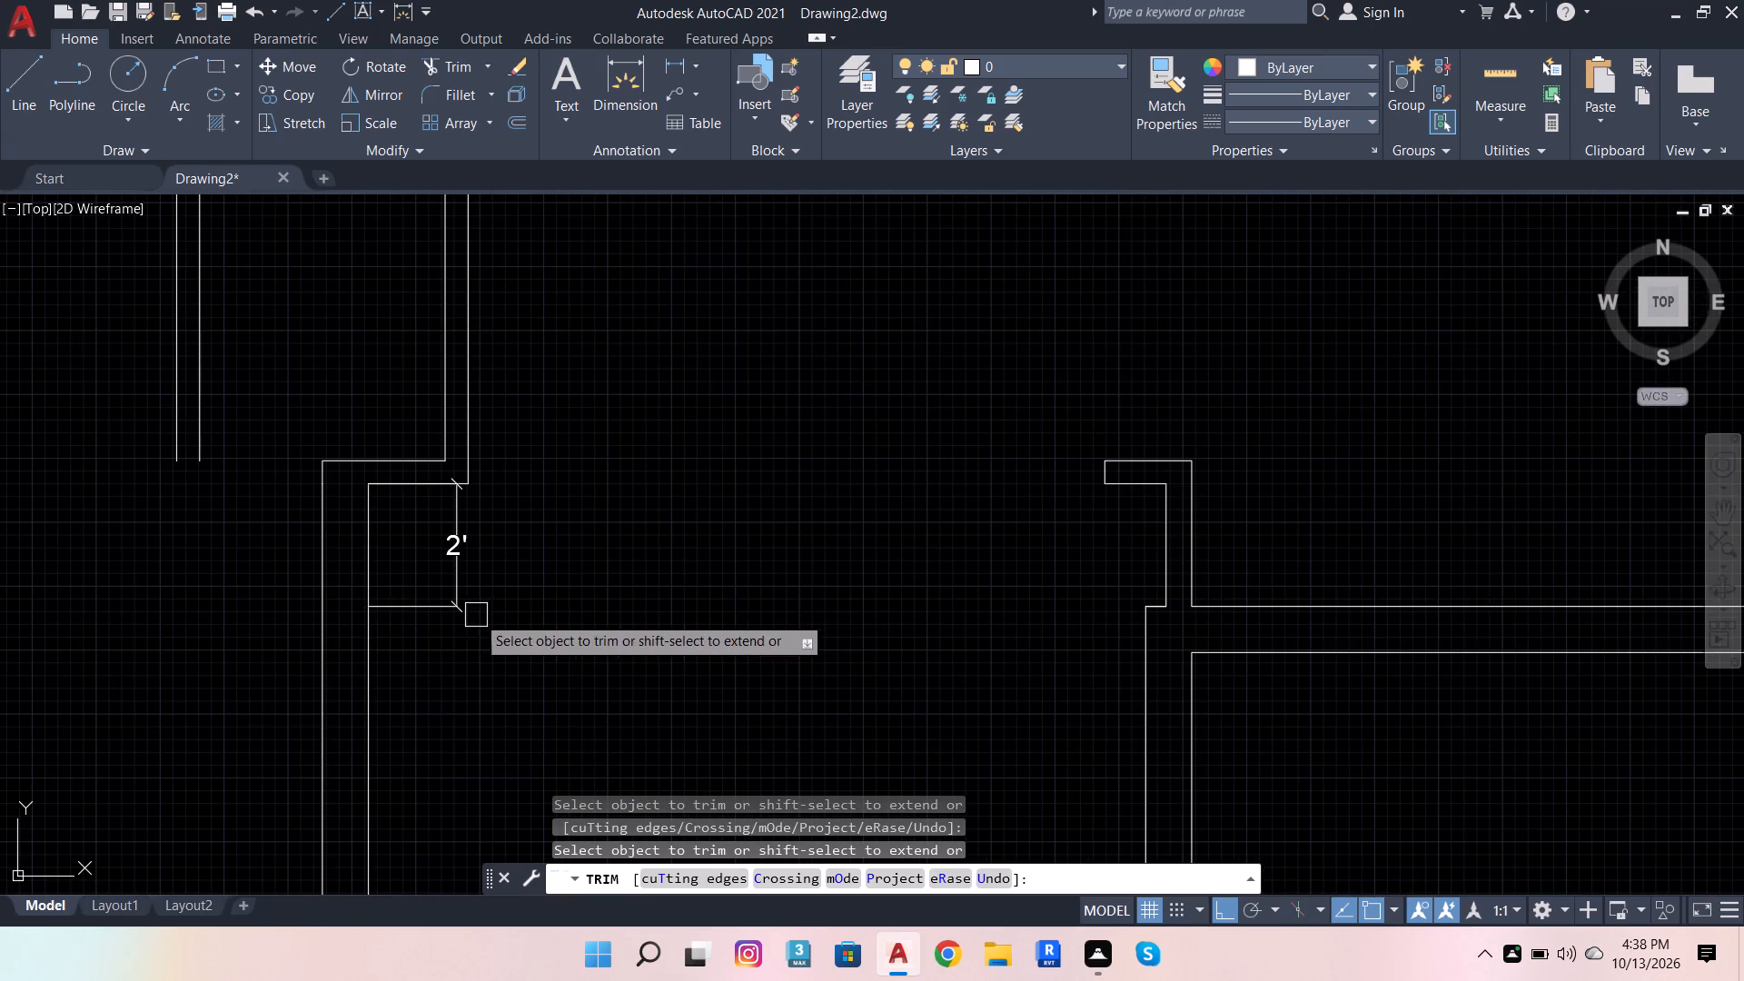
scroll(367, 620, down, 3)
click(374, 631)
Extend the outer wall's inner face from the C bedroom down to the living–parking wall, and trim the upper line's overrun at that corner.
scroll(417, 729, down, 2)
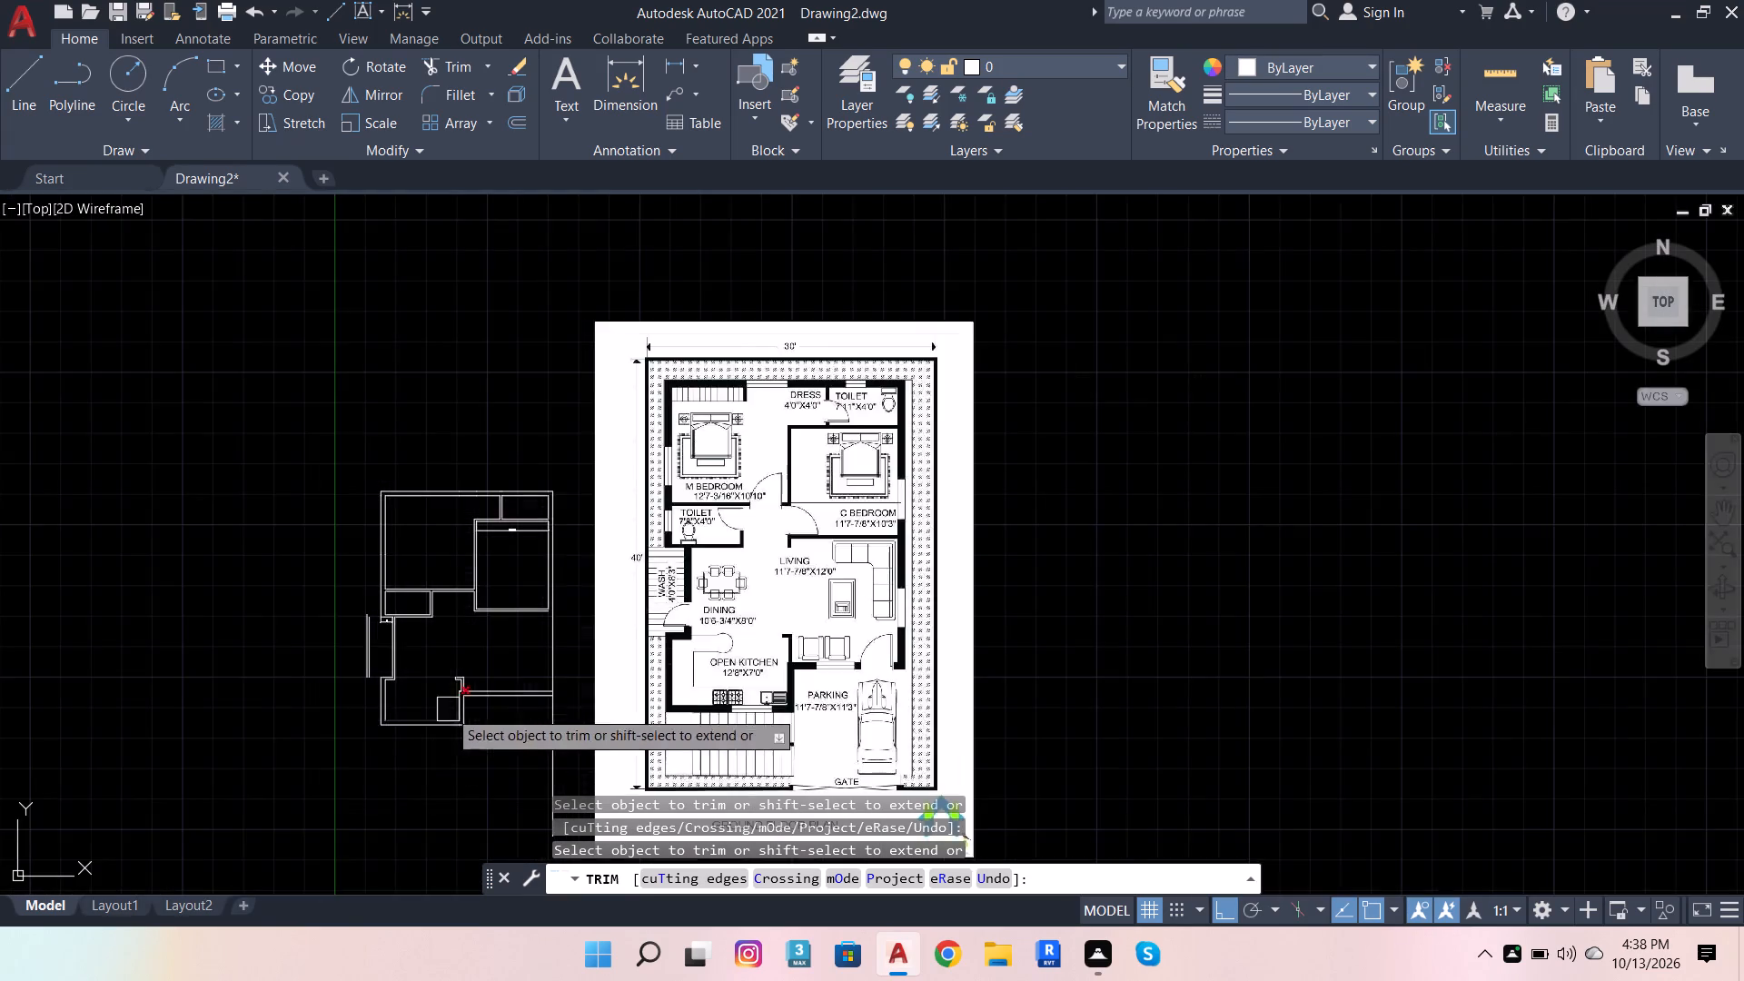
scroll(491, 666, up, 2)
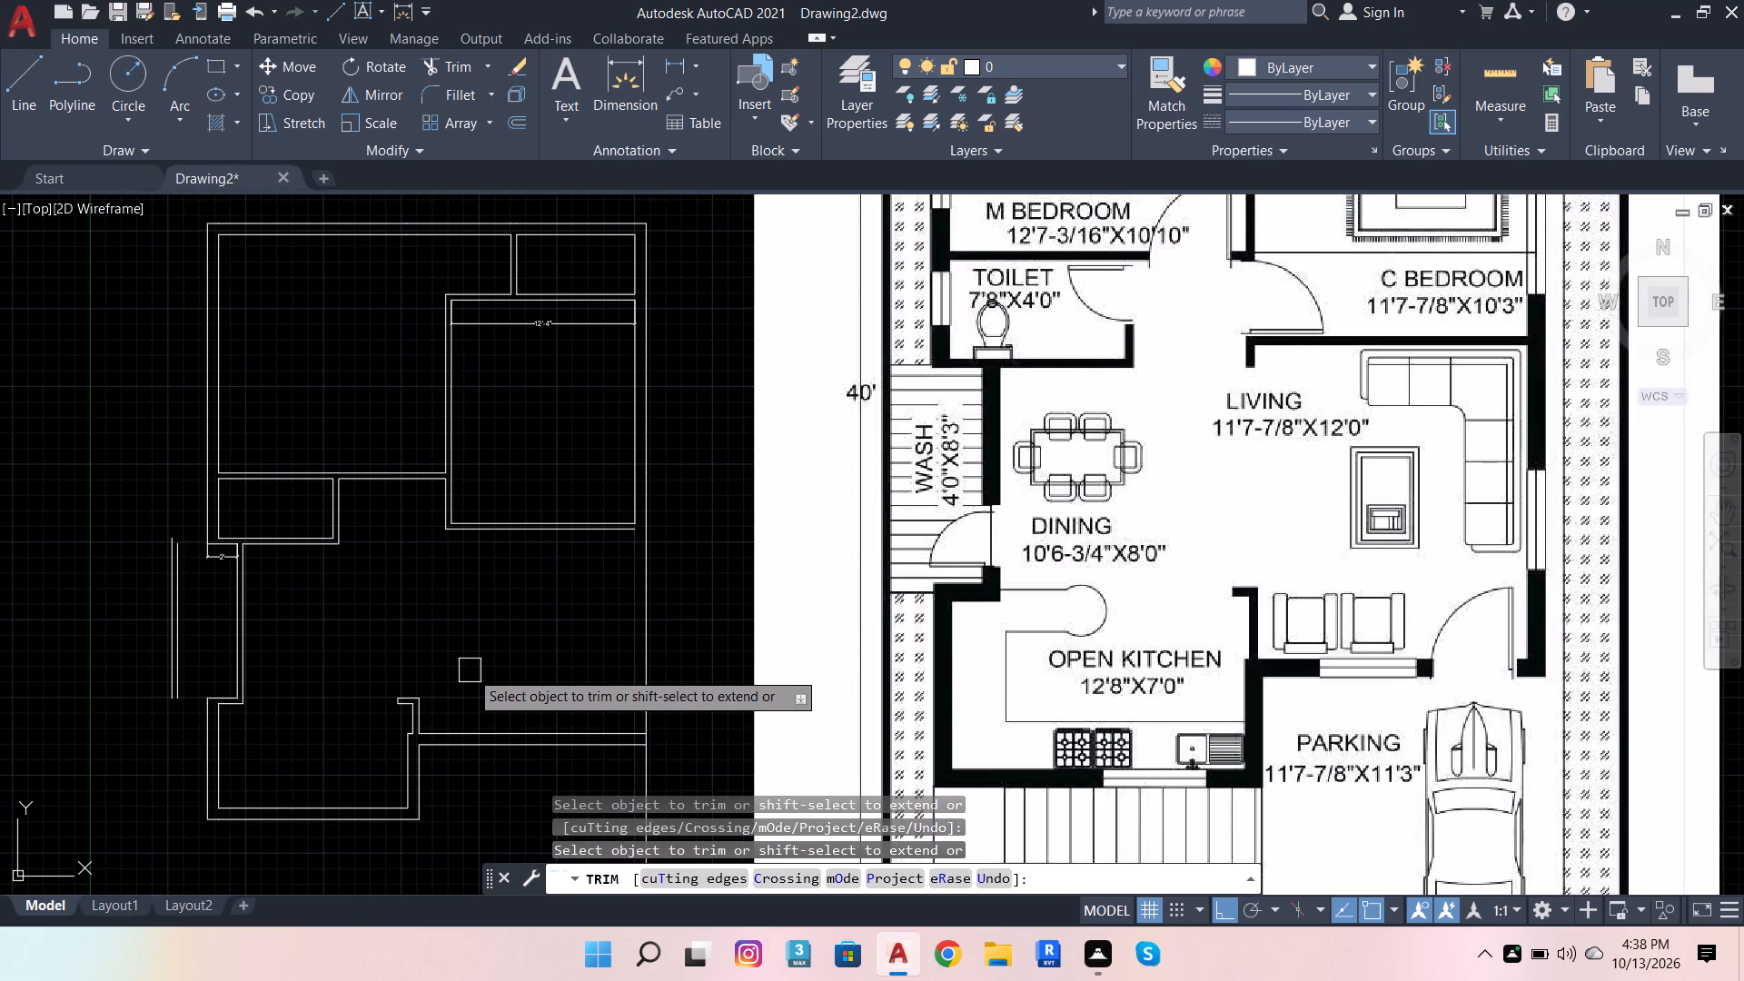
scroll(428, 801, down, 2)
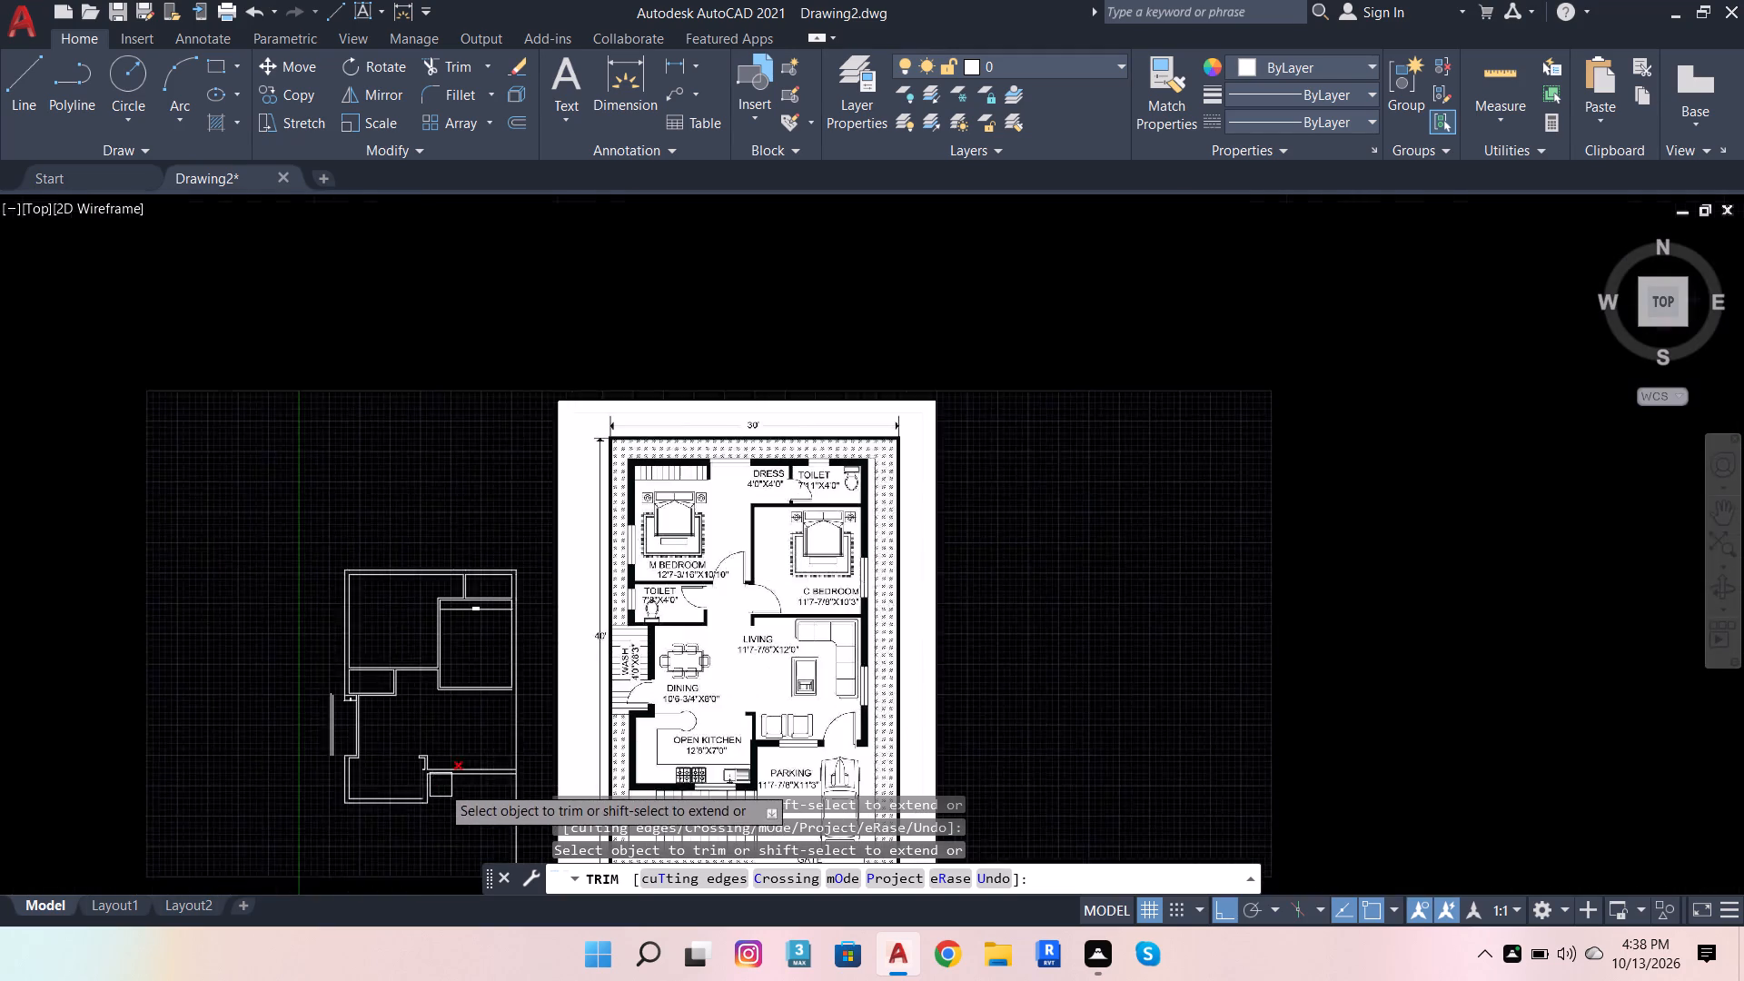
scroll(493, 677, up, 2)
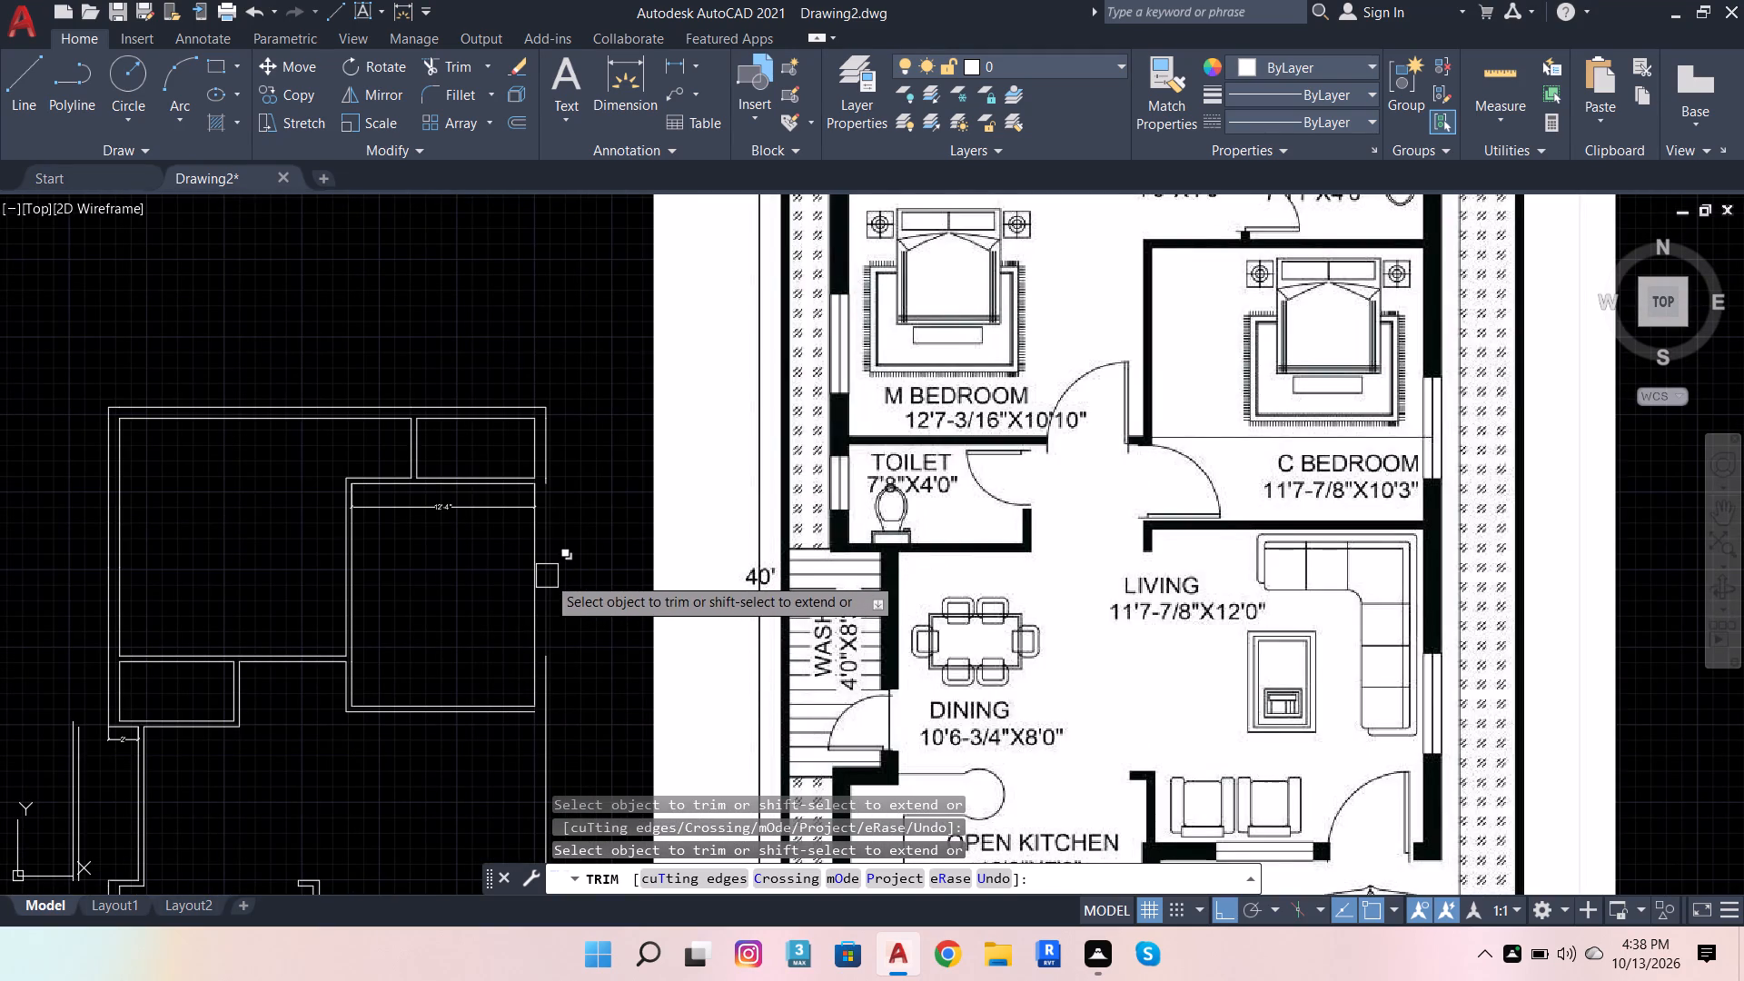
scroll(530, 599, down, 2)
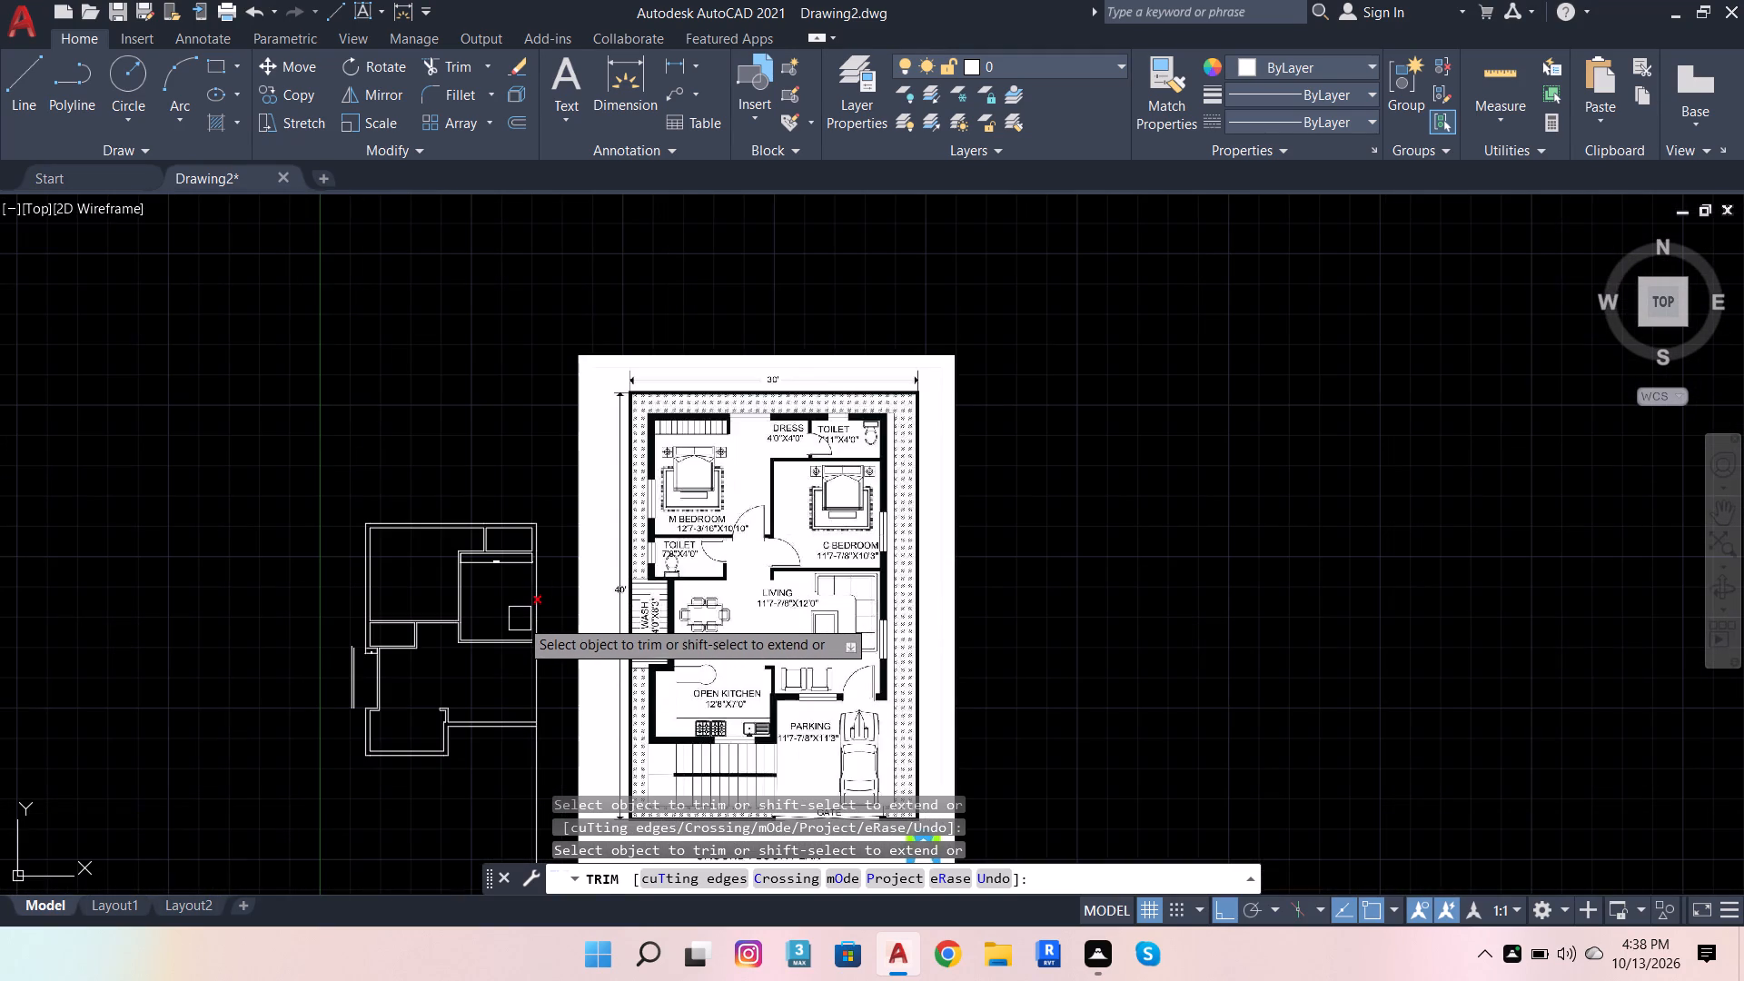
shift+click(520, 622)
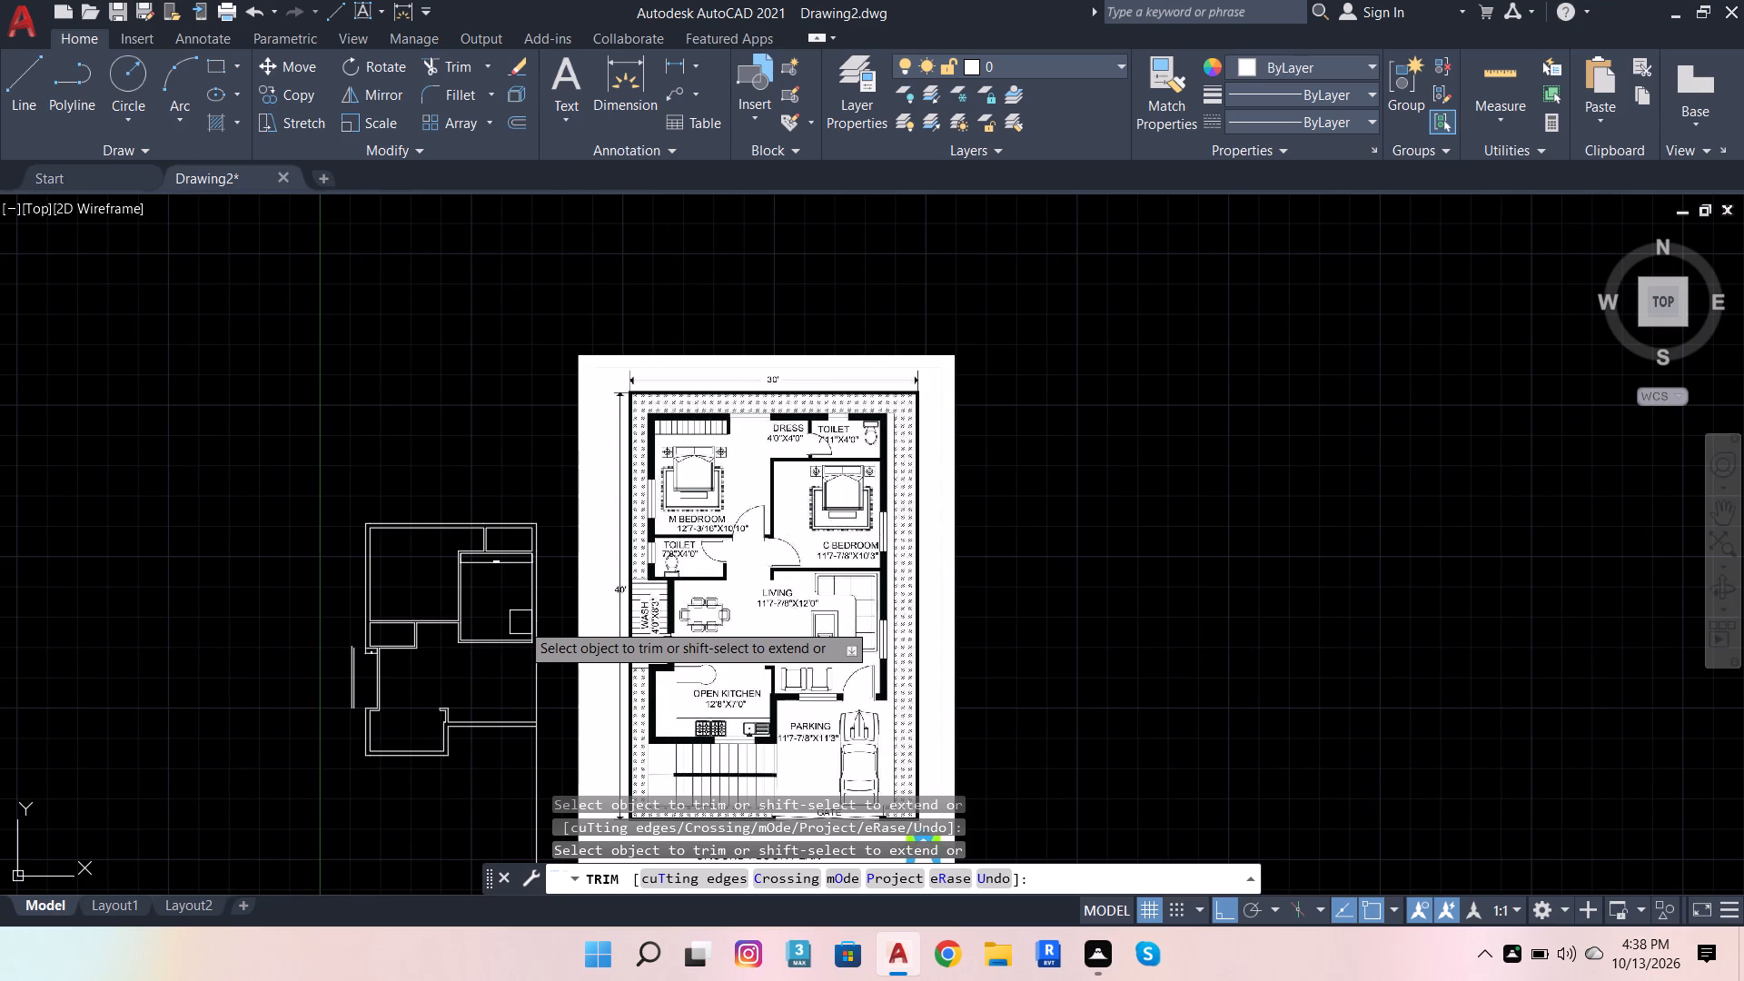
shift+click(523, 624)
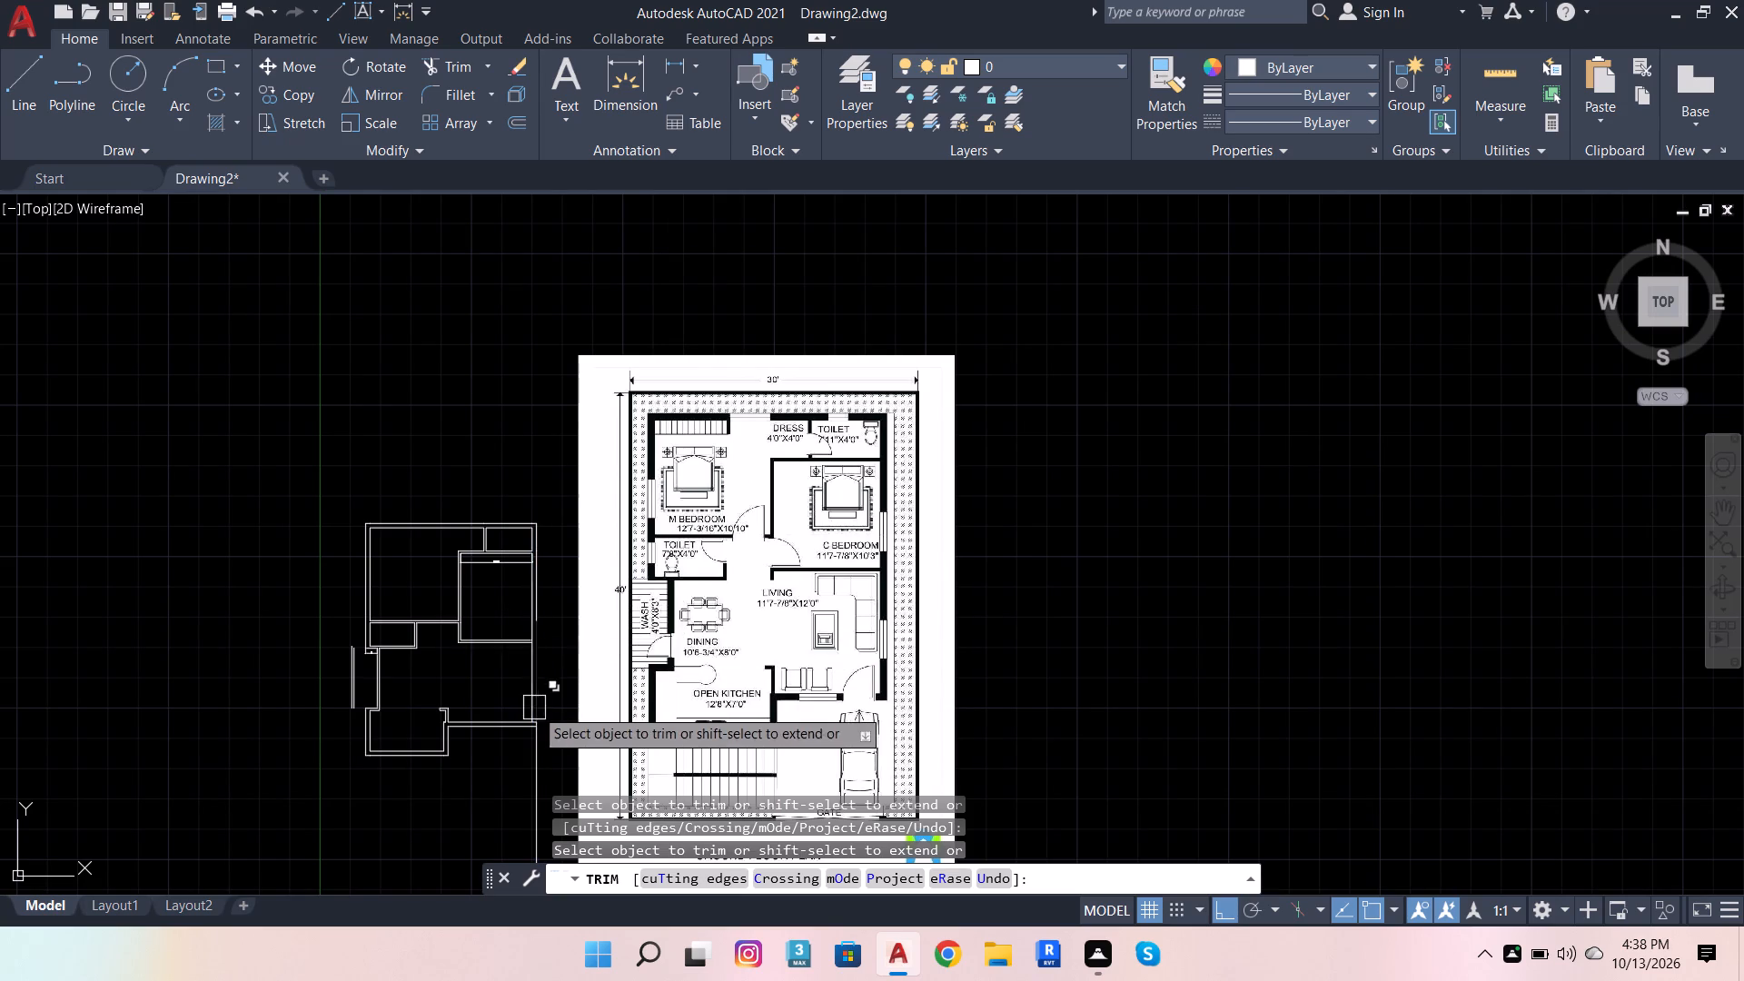
scroll(528, 730, up, 4)
scroll(568, 666, up, 2)
click(563, 642)
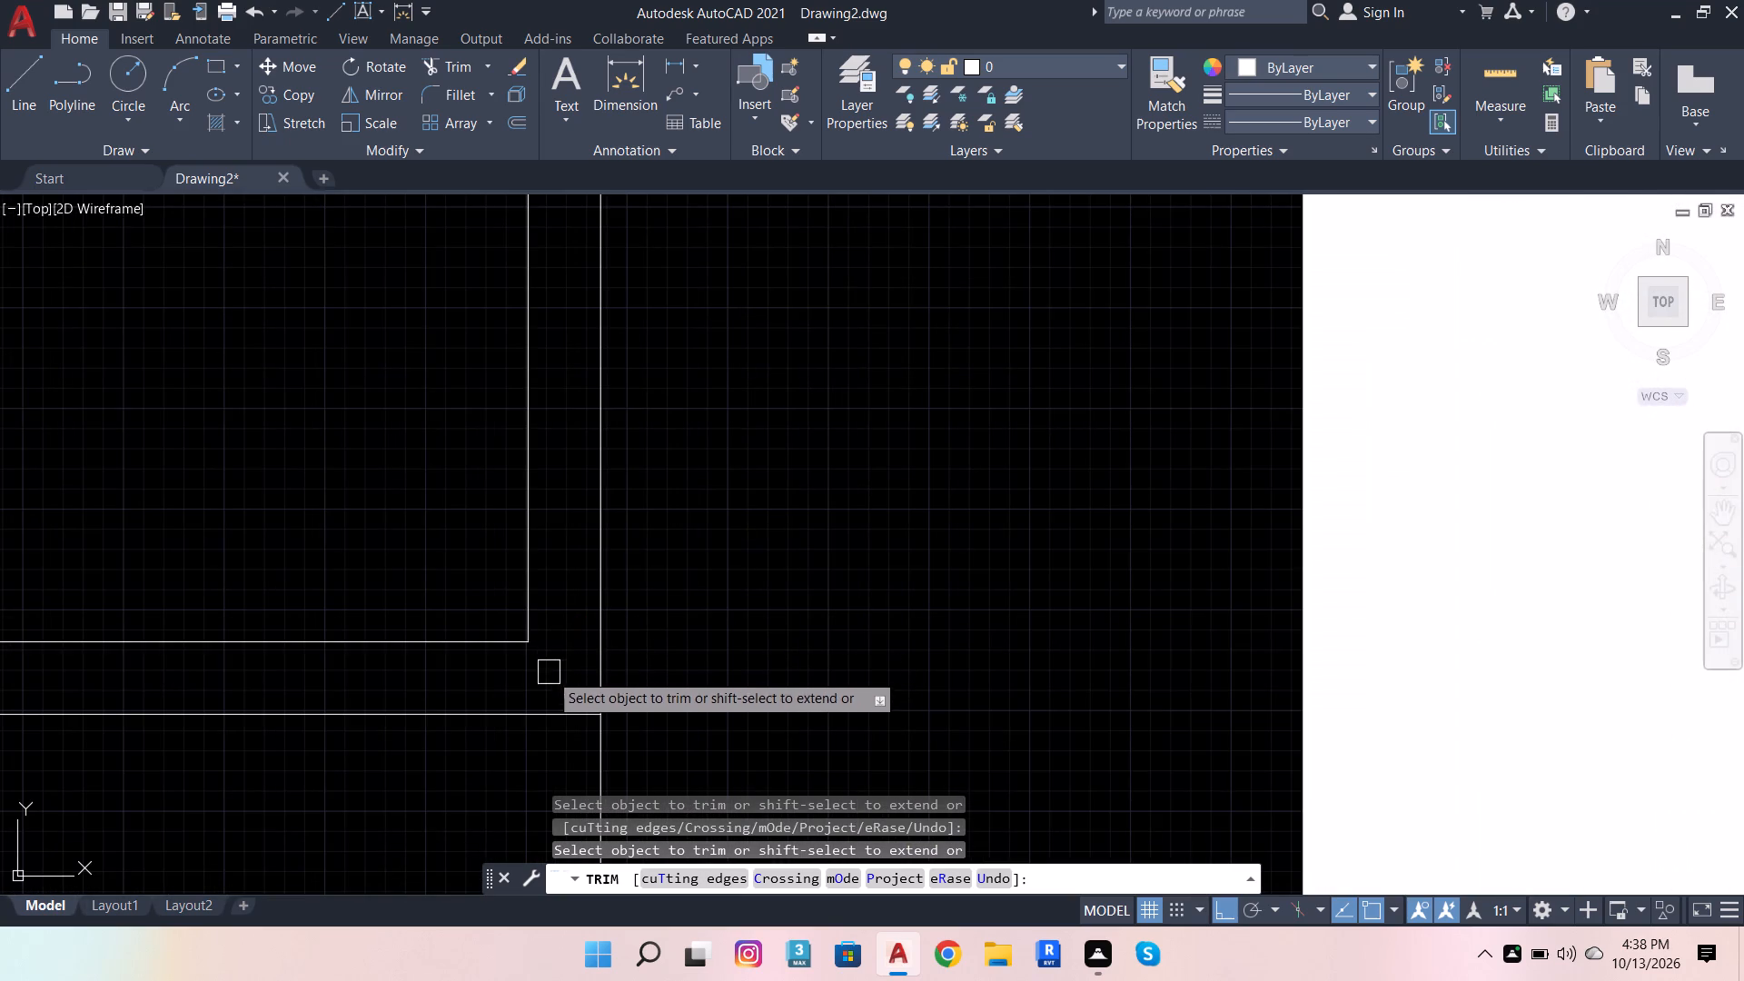
Trim the outer wall's inner face between the two lines of the C bedroom's lower wall to open that junction.
scroll(556, 675, down, 3)
scroll(745, 646, down, 3)
scroll(700, 570, up, 6)
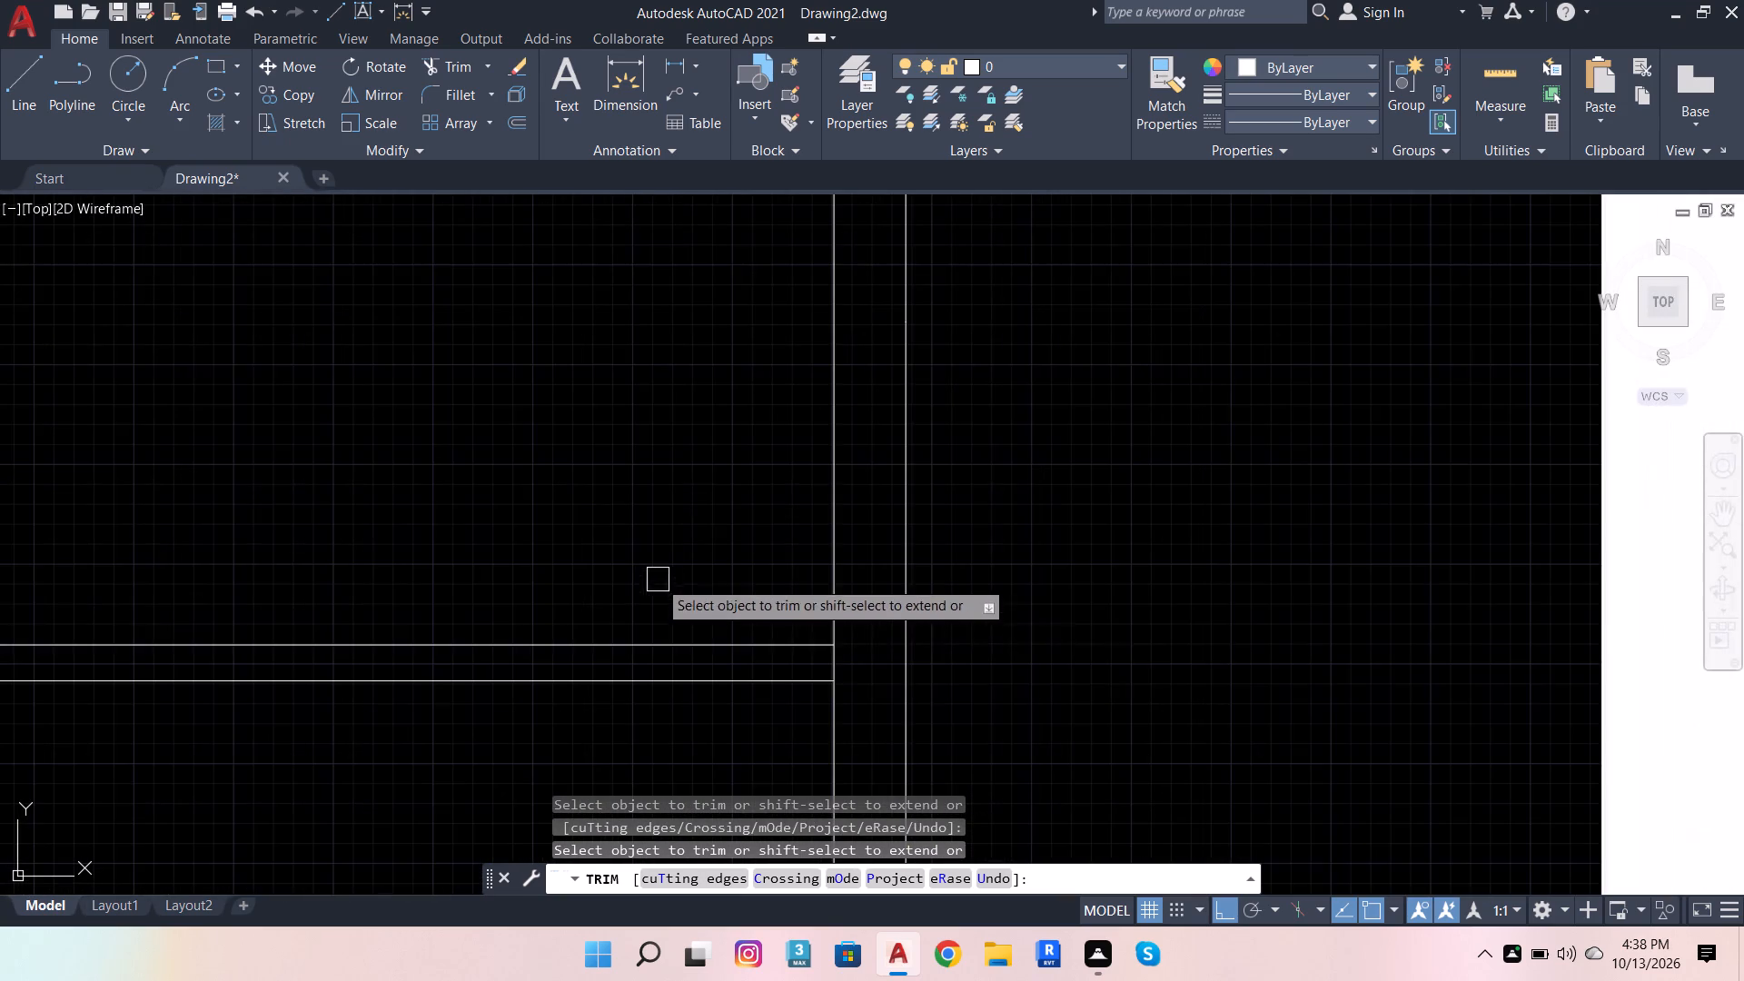
click(832, 660)
Trim the outer vertical line's overrun below the living–parking wall's lower line to close the living area's corner.
scroll(922, 621, down, 4)
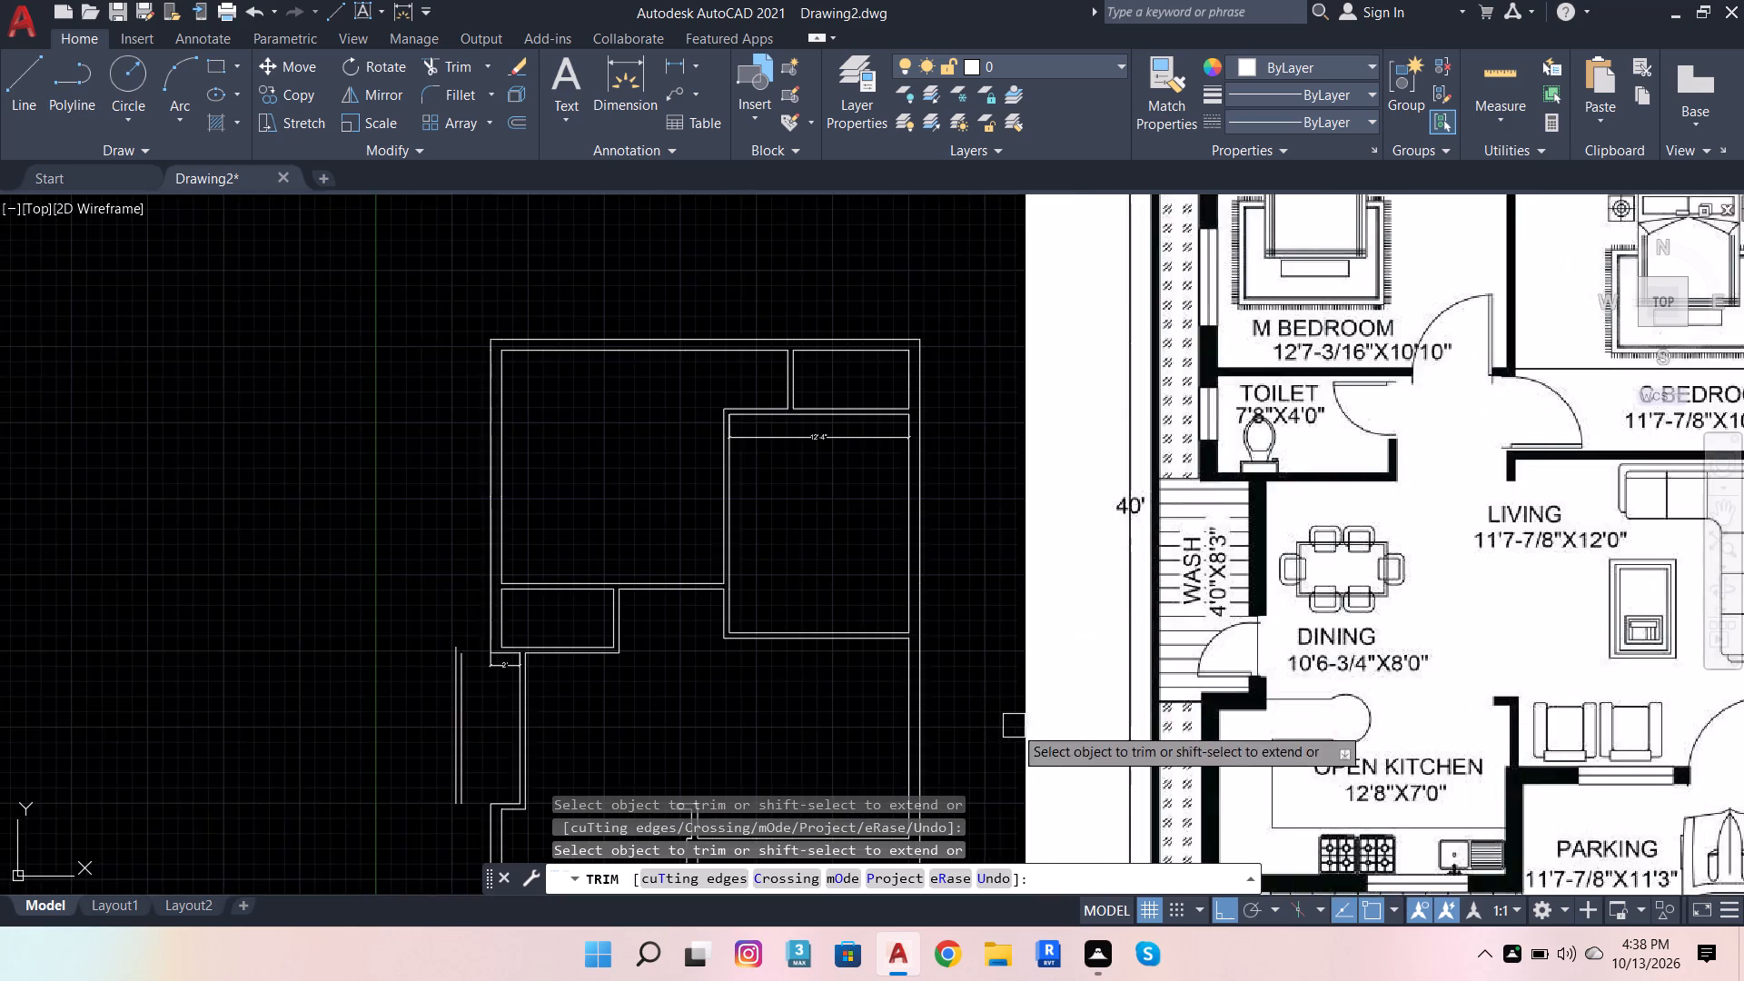
scroll(1012, 720, down, 2)
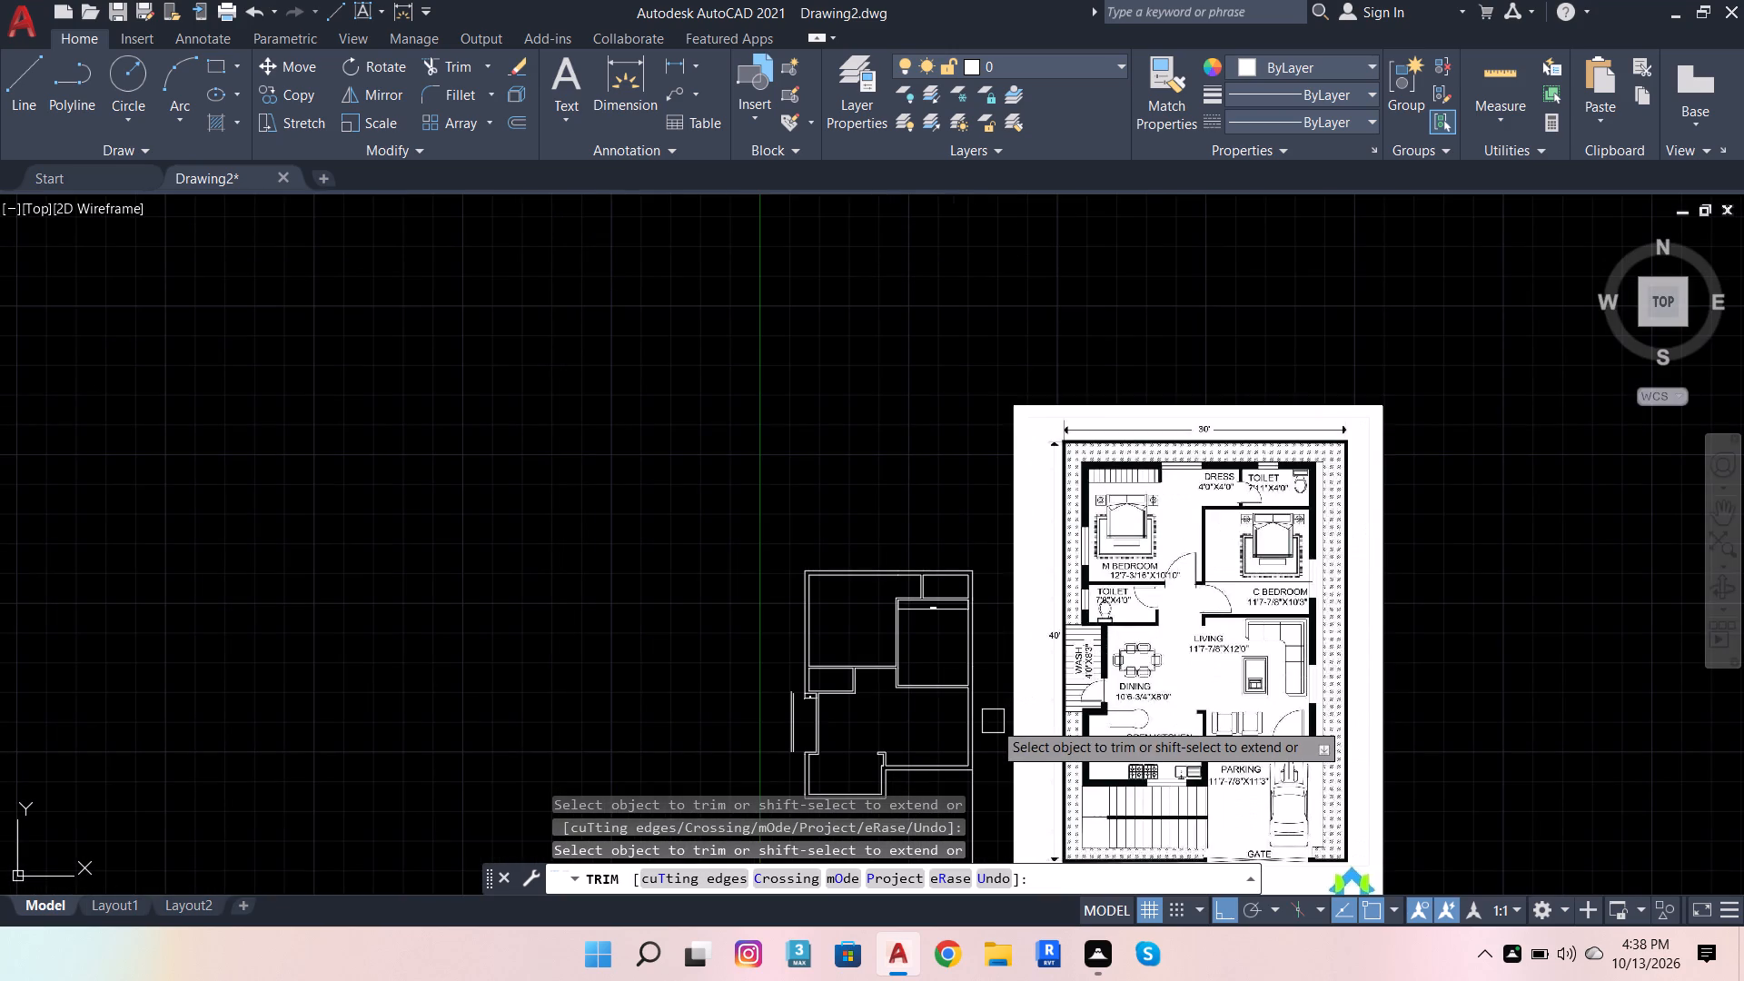
scroll(774, 670, down, 2)
scroll(844, 739, up, 1)
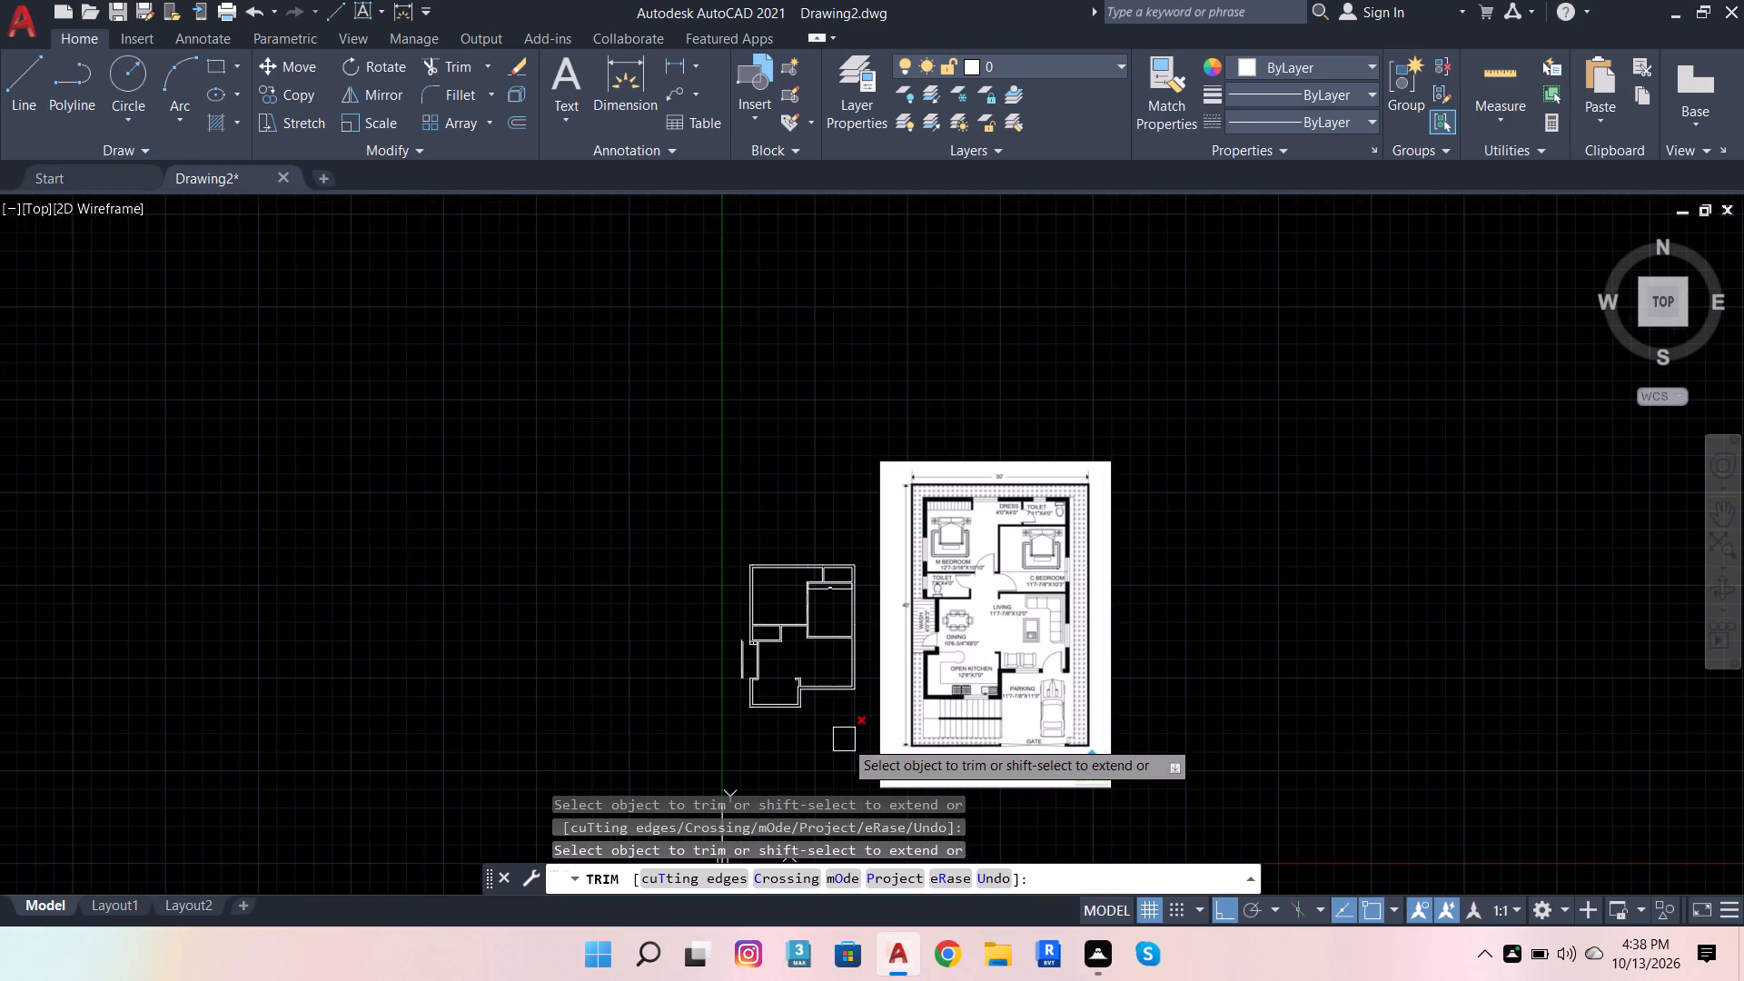
scroll(902, 728, up, 1)
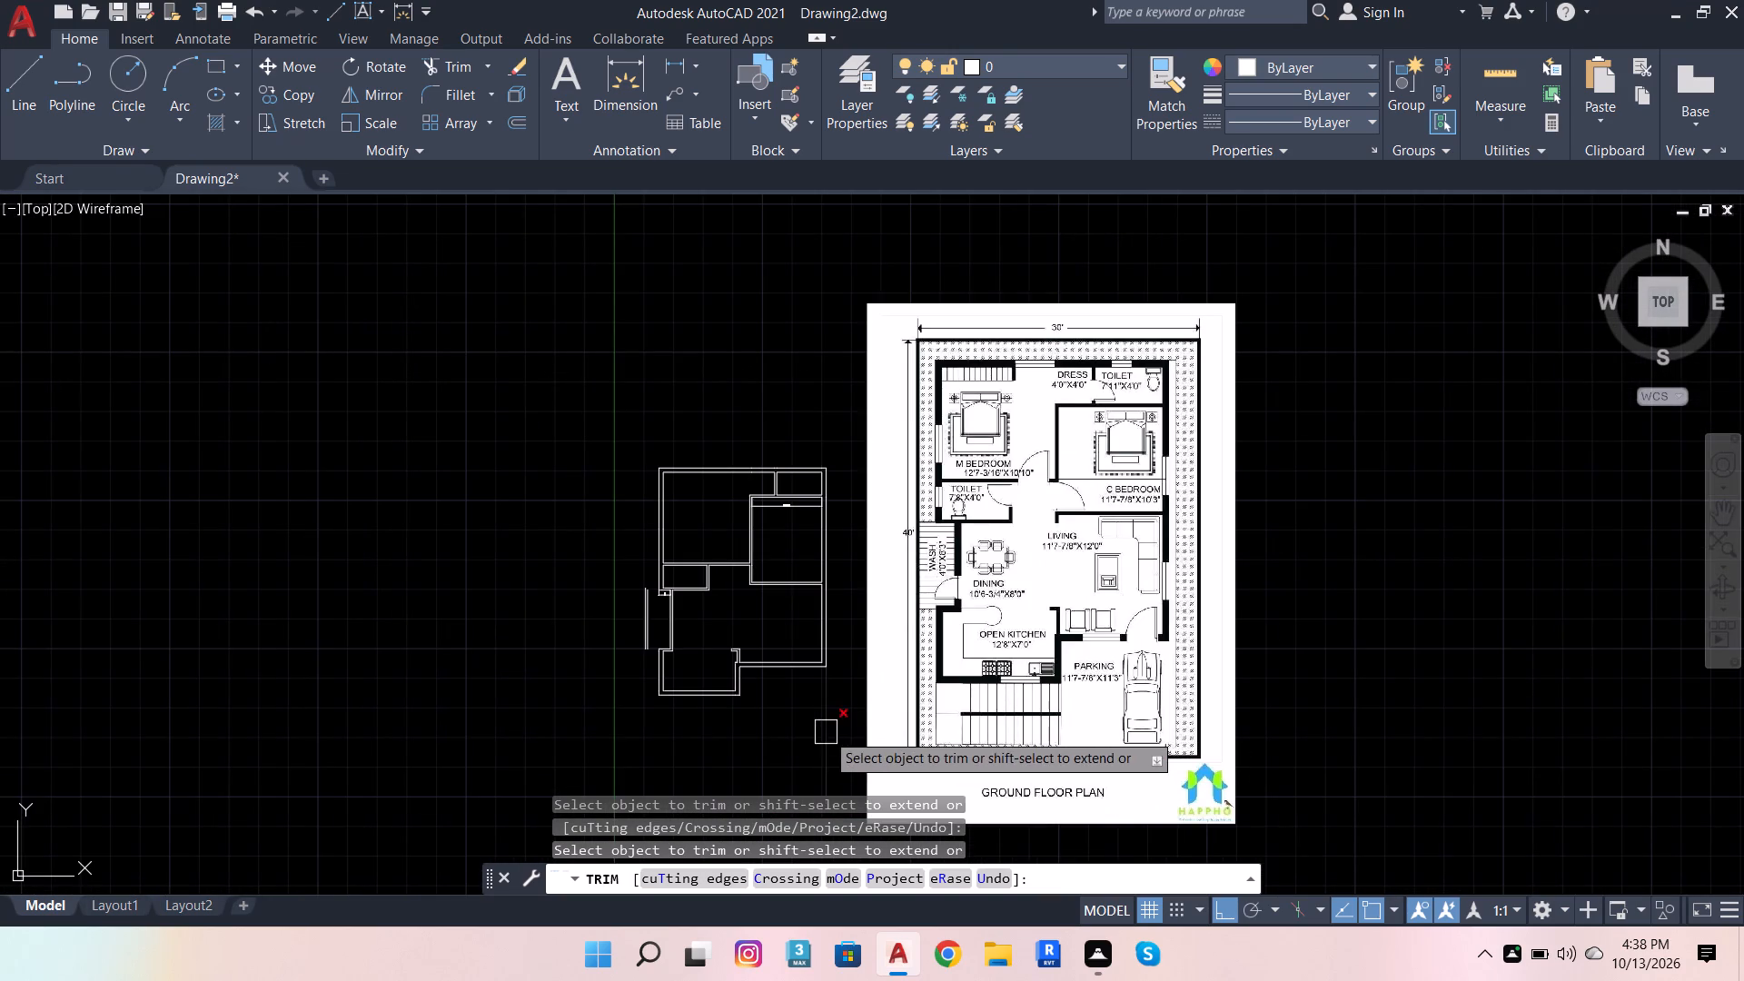
click(826, 731)
scroll(1143, 757, up, 2)
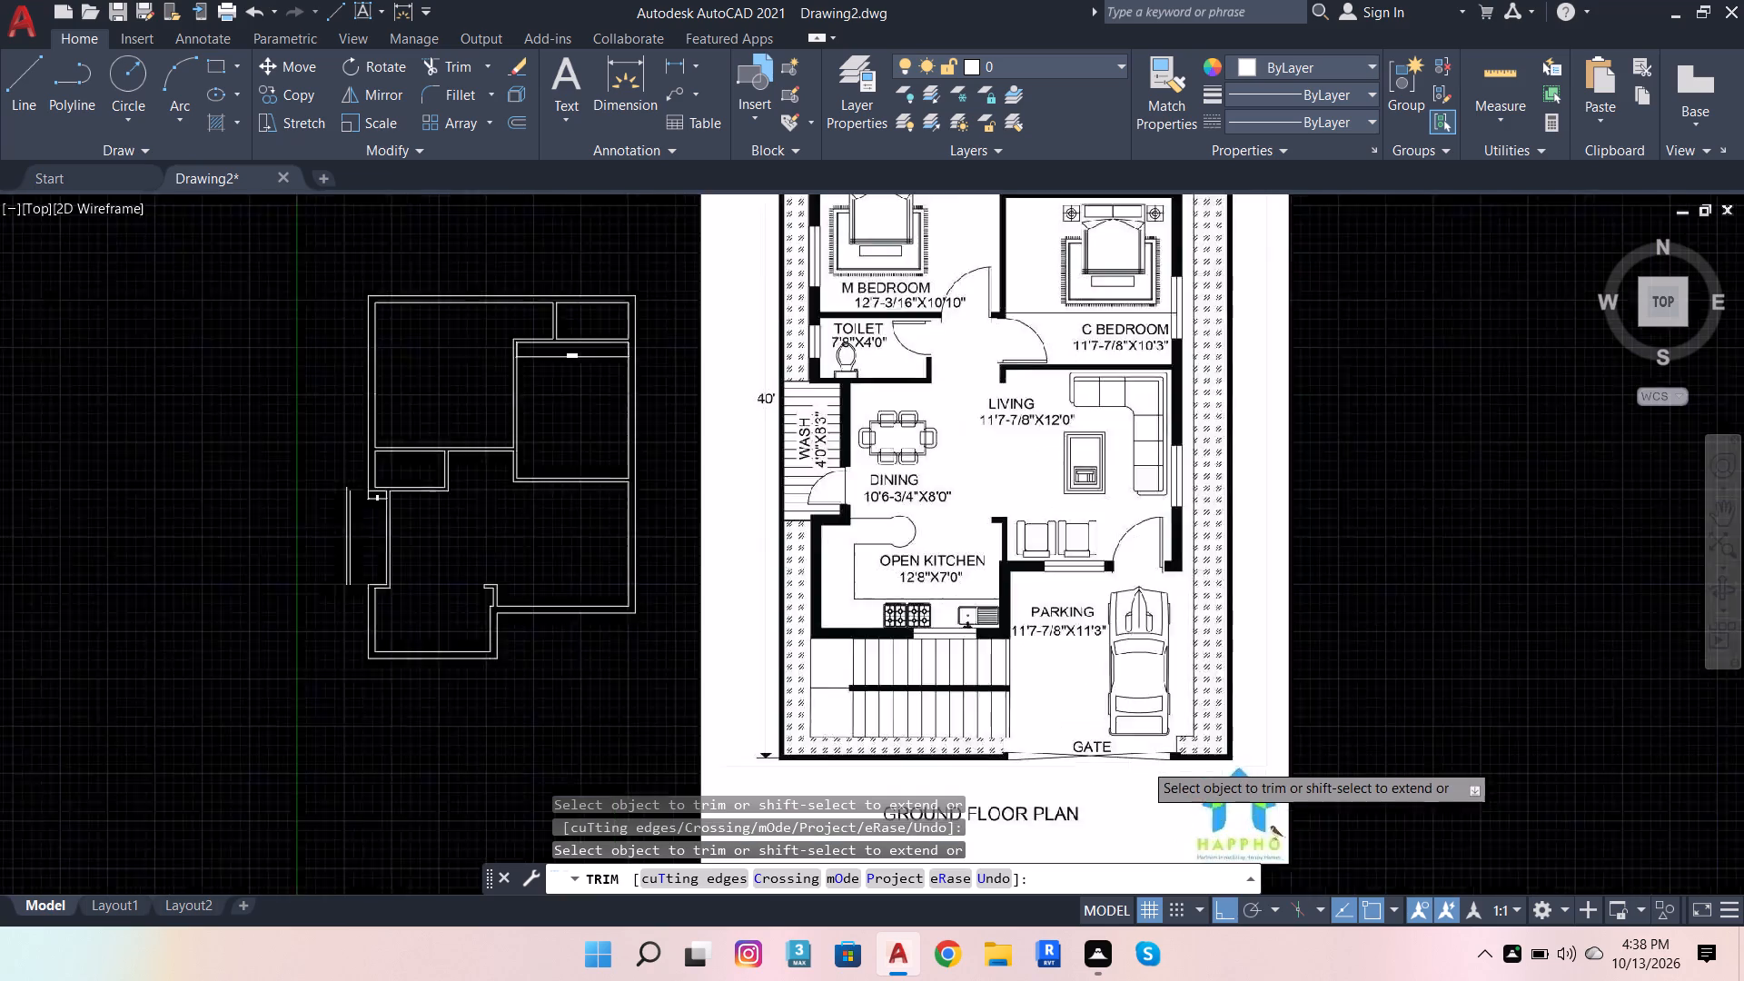
Start a wall stub at the C bedroom's lower-left wall corner with a 1' line drawn straight down.
scroll(1144, 764, up, 1)
scroll(1111, 770, down, 2)
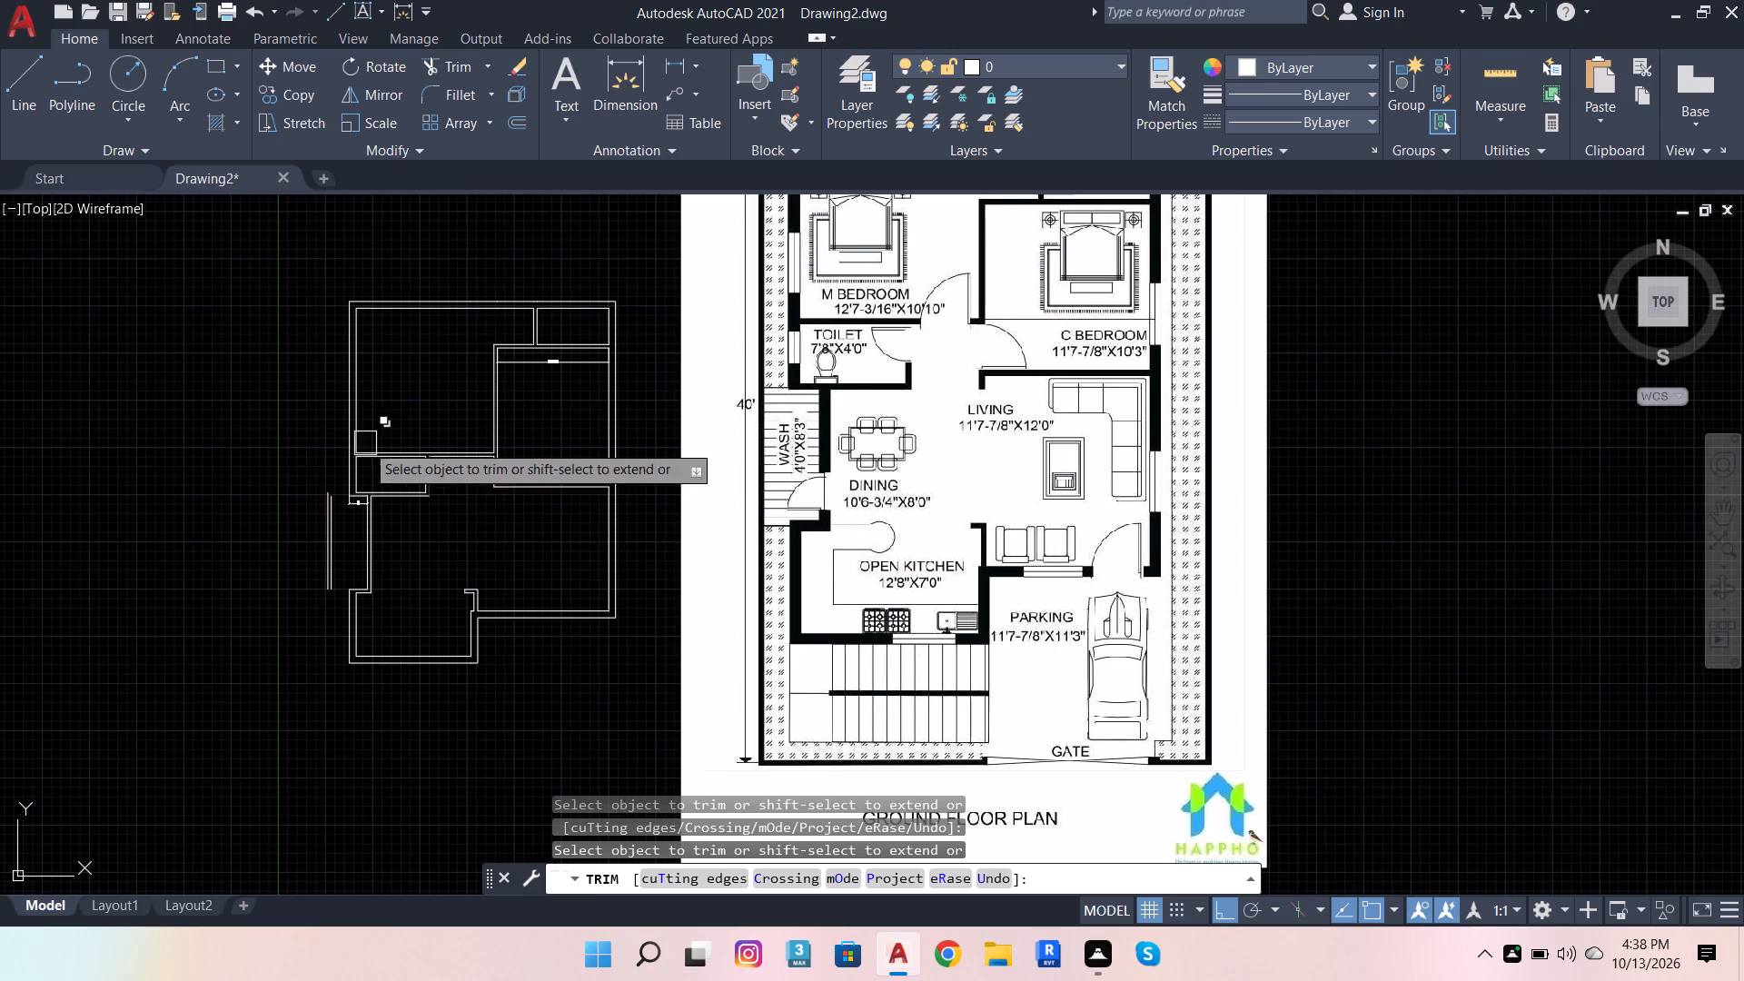
click(21, 72)
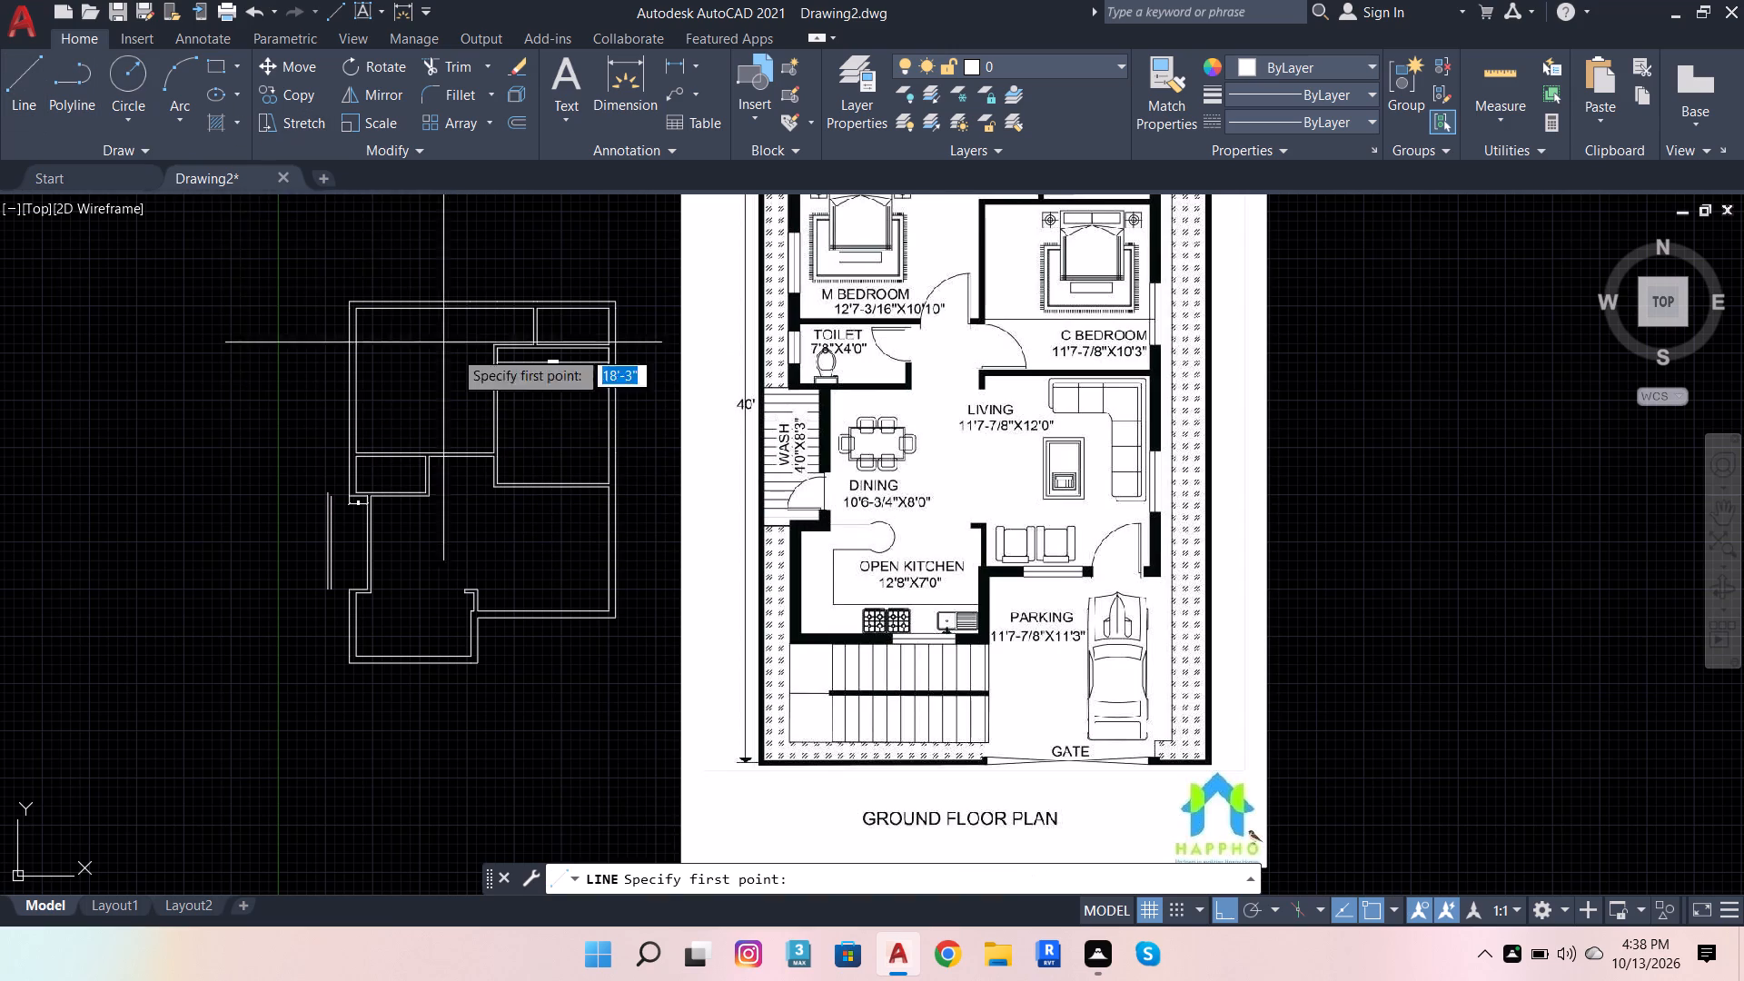
scroll(502, 393, up, 3)
click(483, 652)
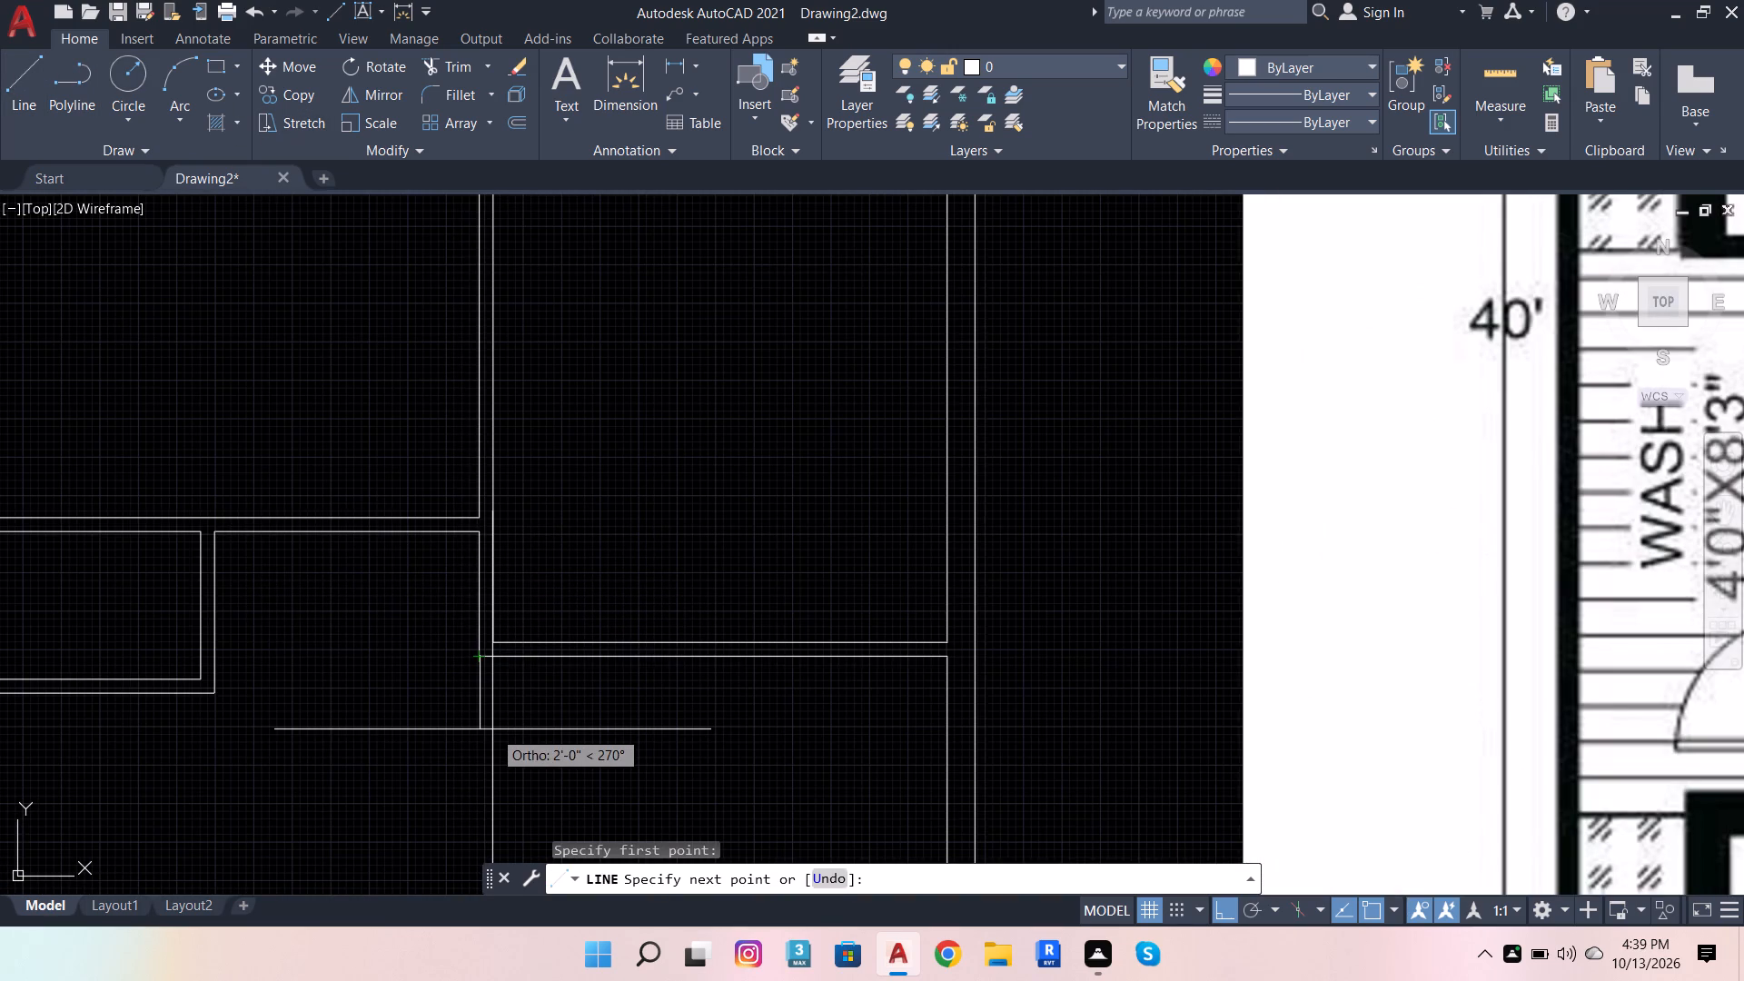
scroll(459, 754, down, 1)
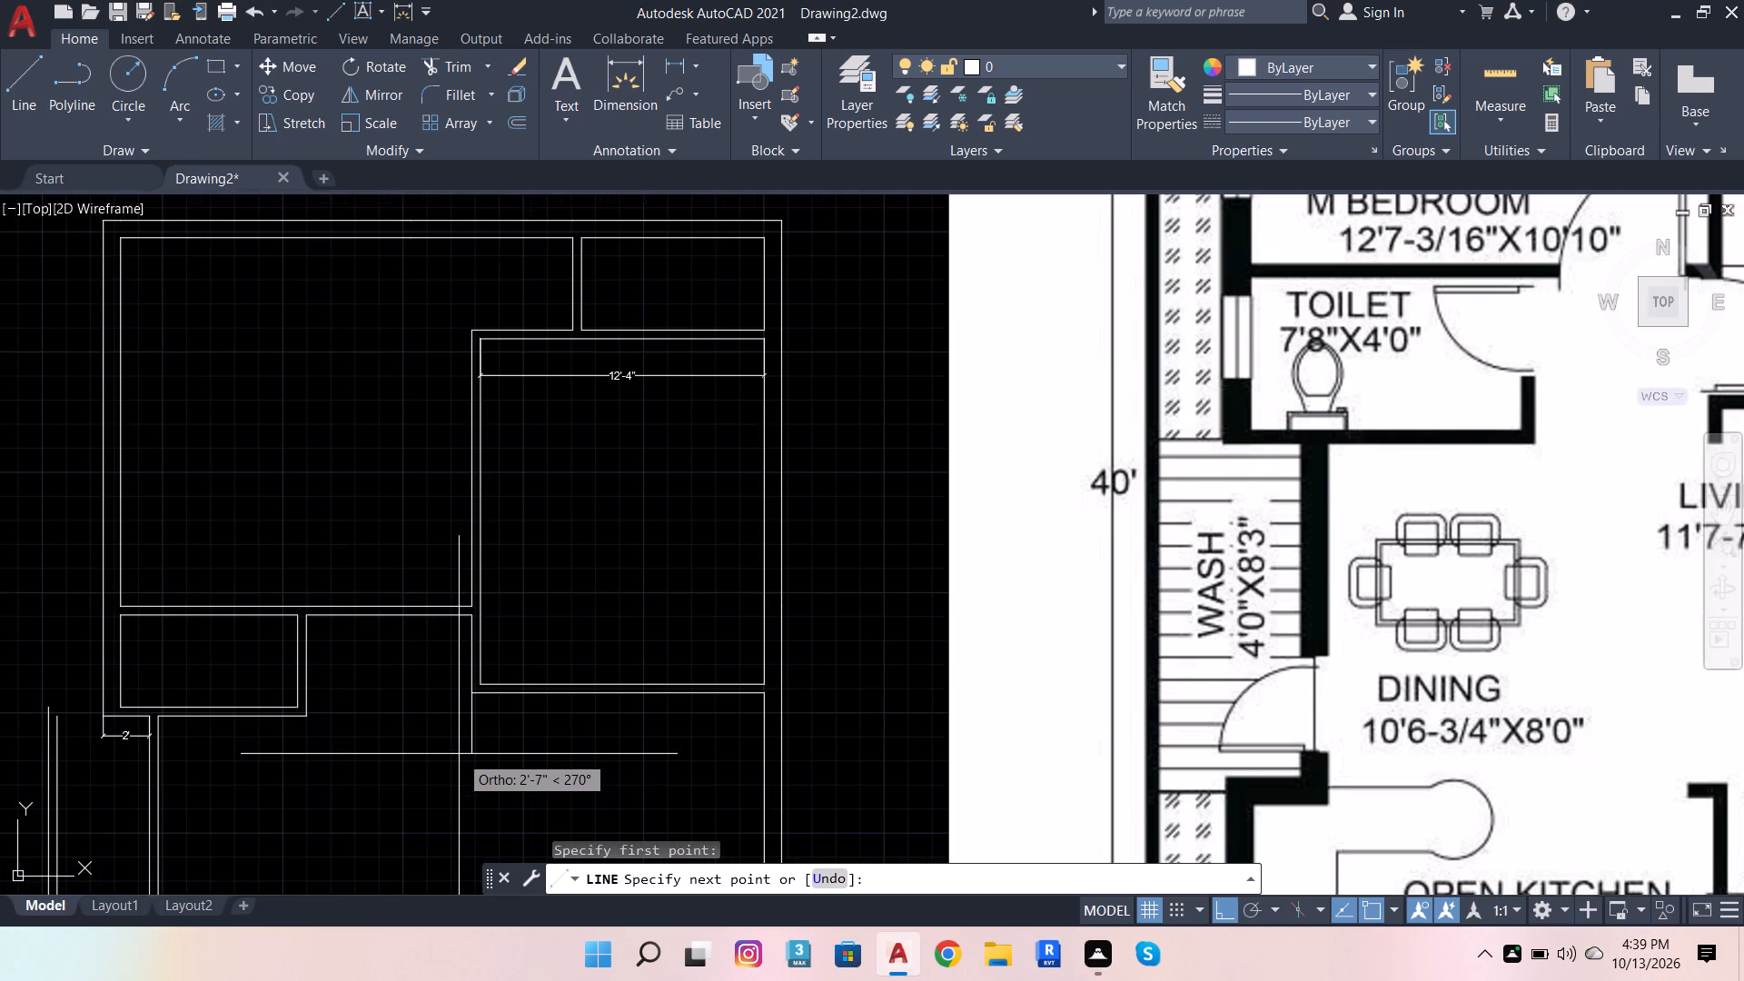
scroll(455, 768, down, 1)
text(1')
key(Return)
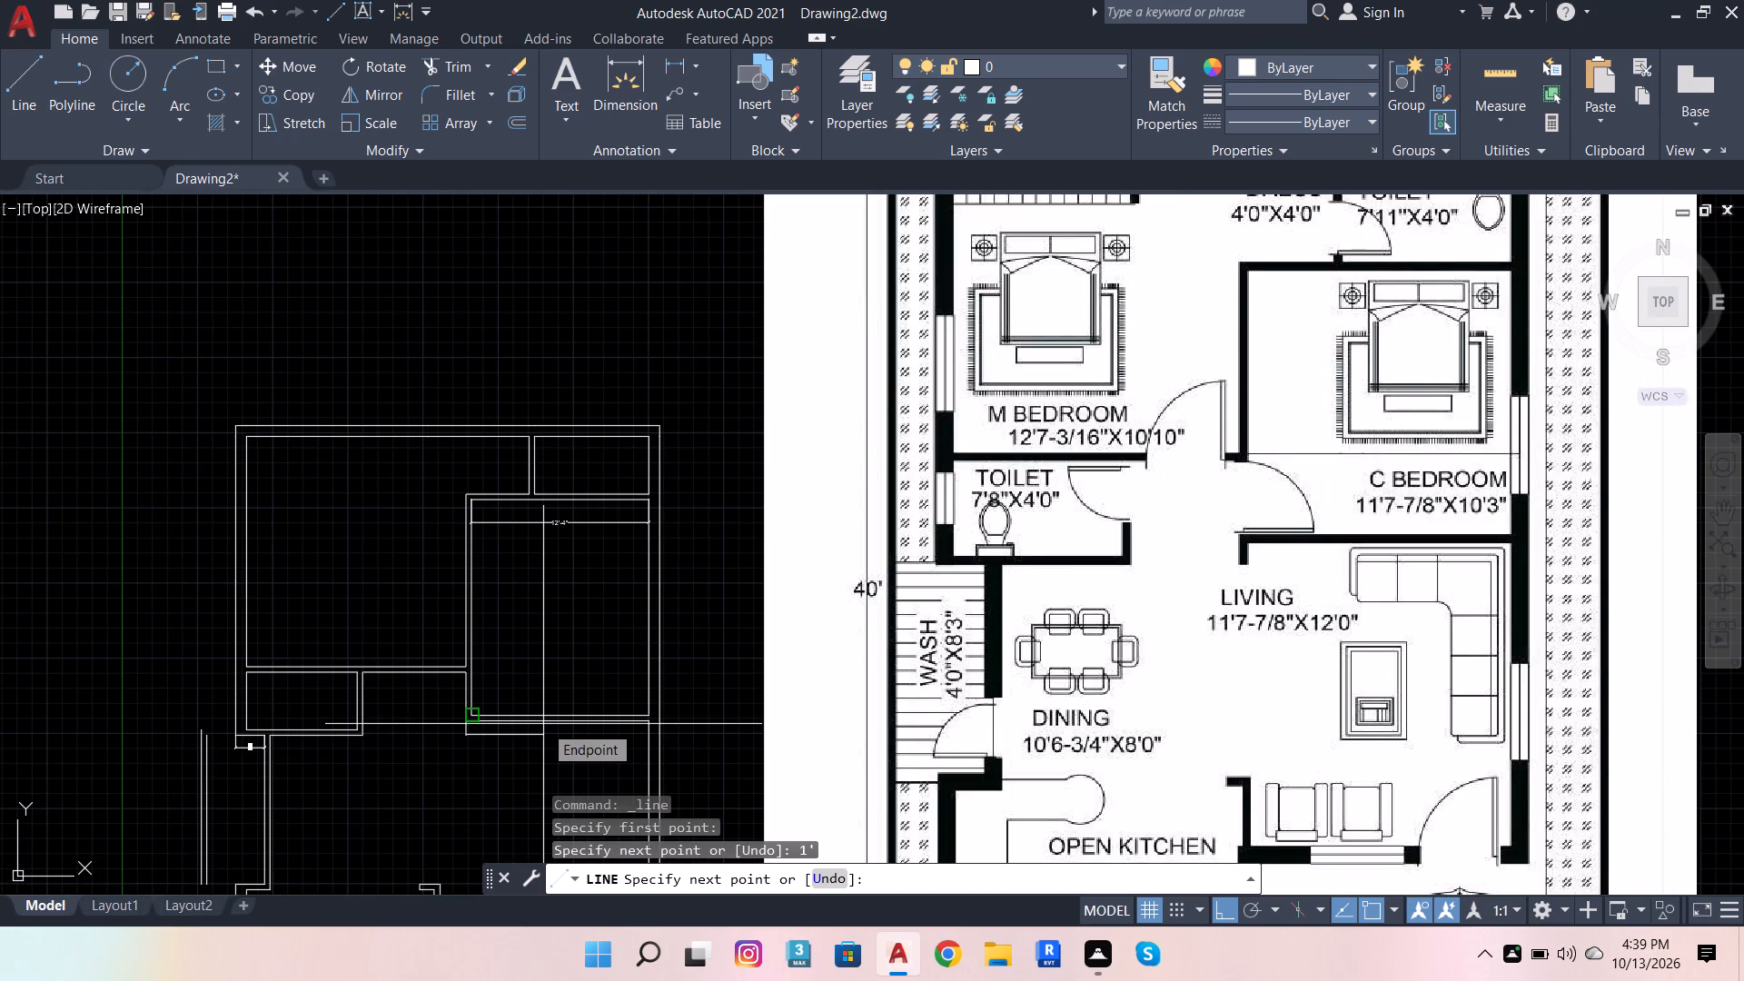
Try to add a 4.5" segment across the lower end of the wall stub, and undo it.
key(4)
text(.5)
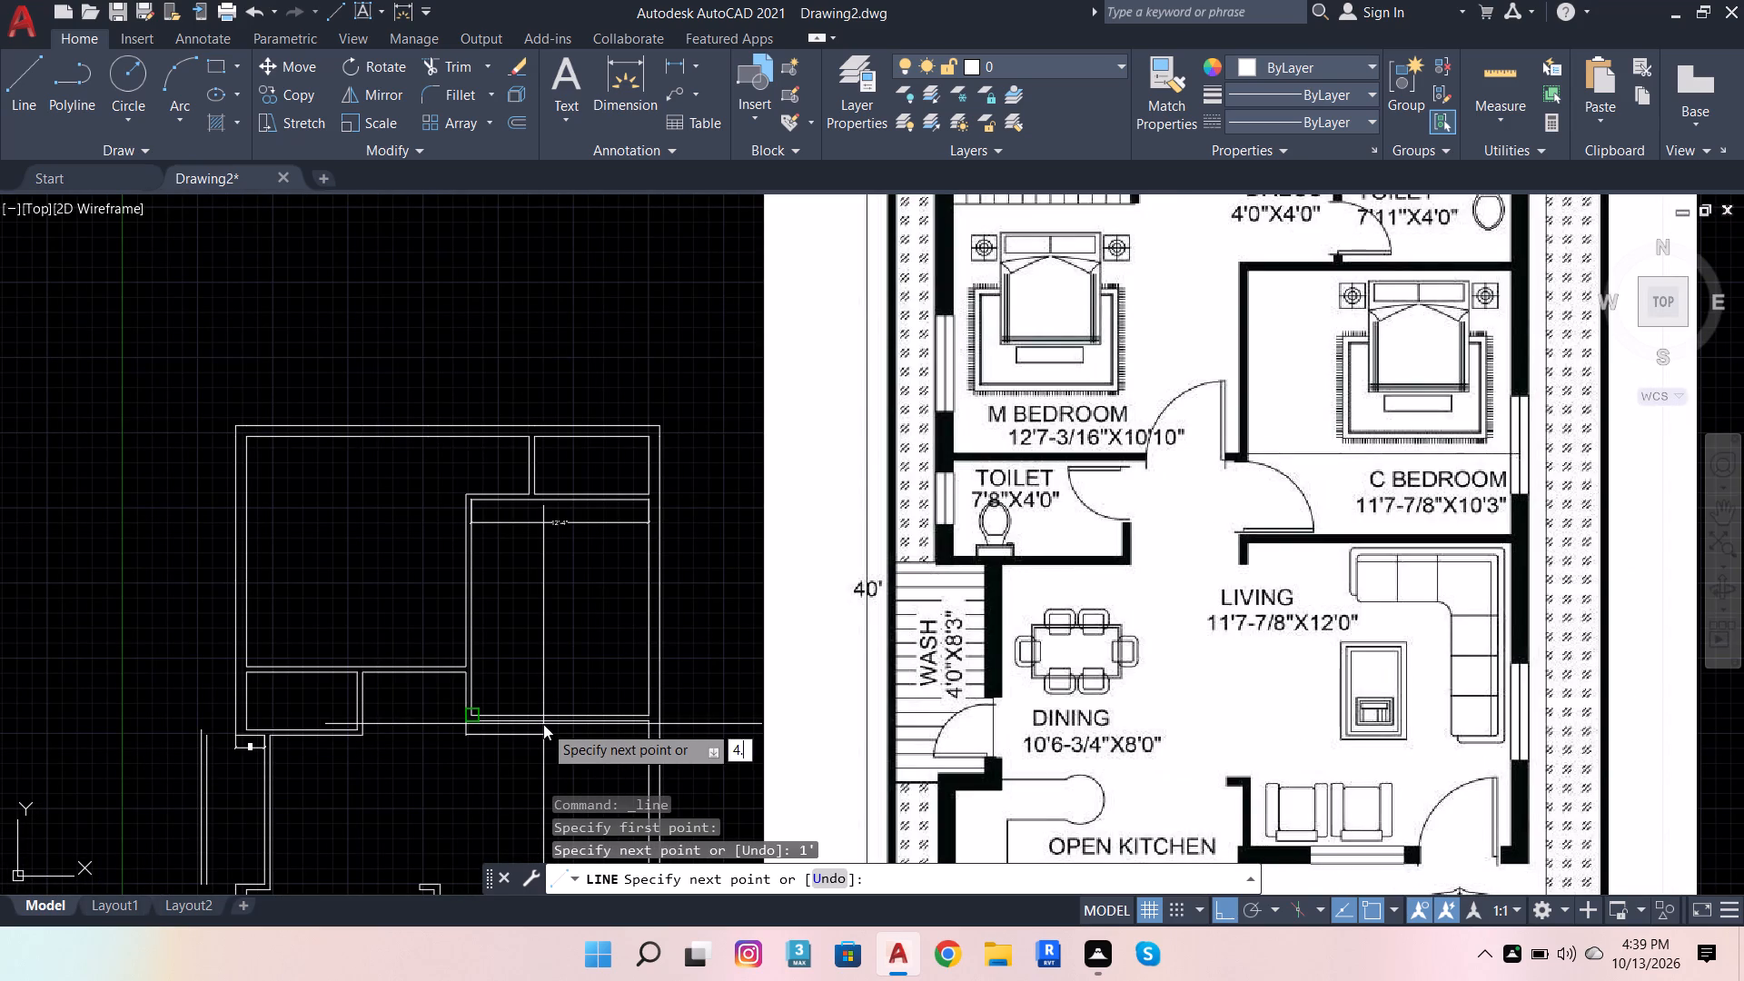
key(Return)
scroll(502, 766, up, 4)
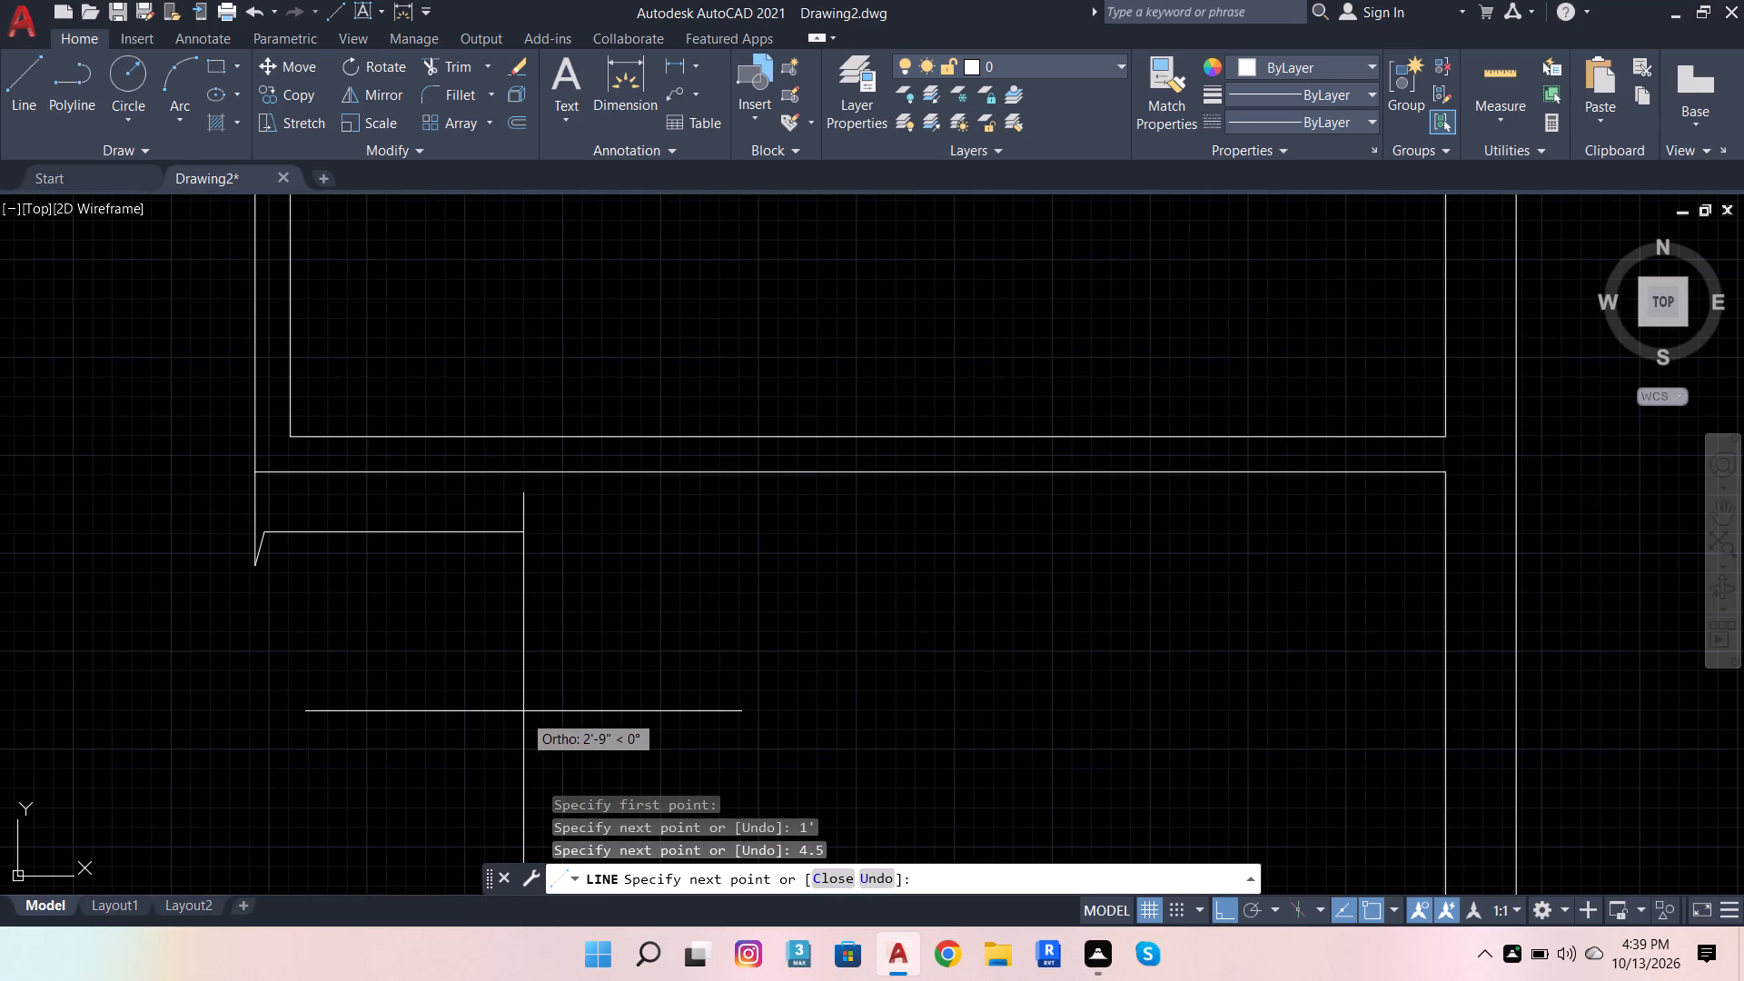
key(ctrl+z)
Finish the wall stub with a 4.5" horizontal segment across its end and a 1' segment back up to the C bedroom wall.
scroll(513, 751, up, 3)
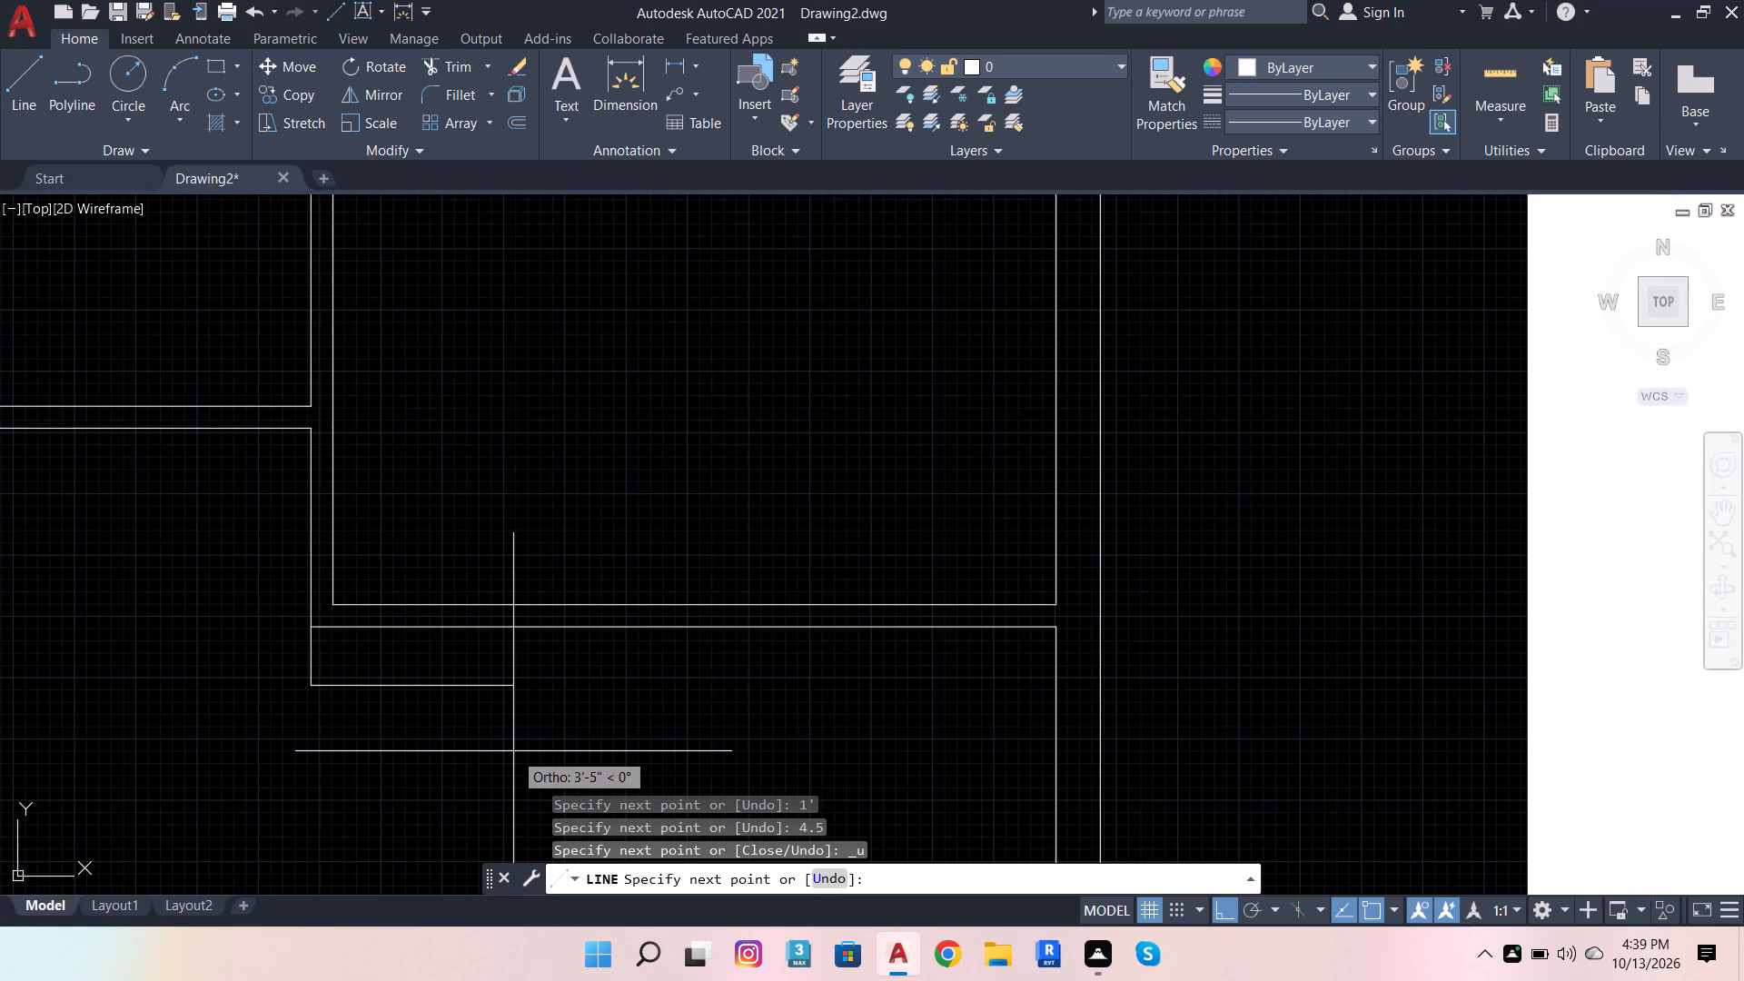
text(4.5)
key(Return)
key(period)
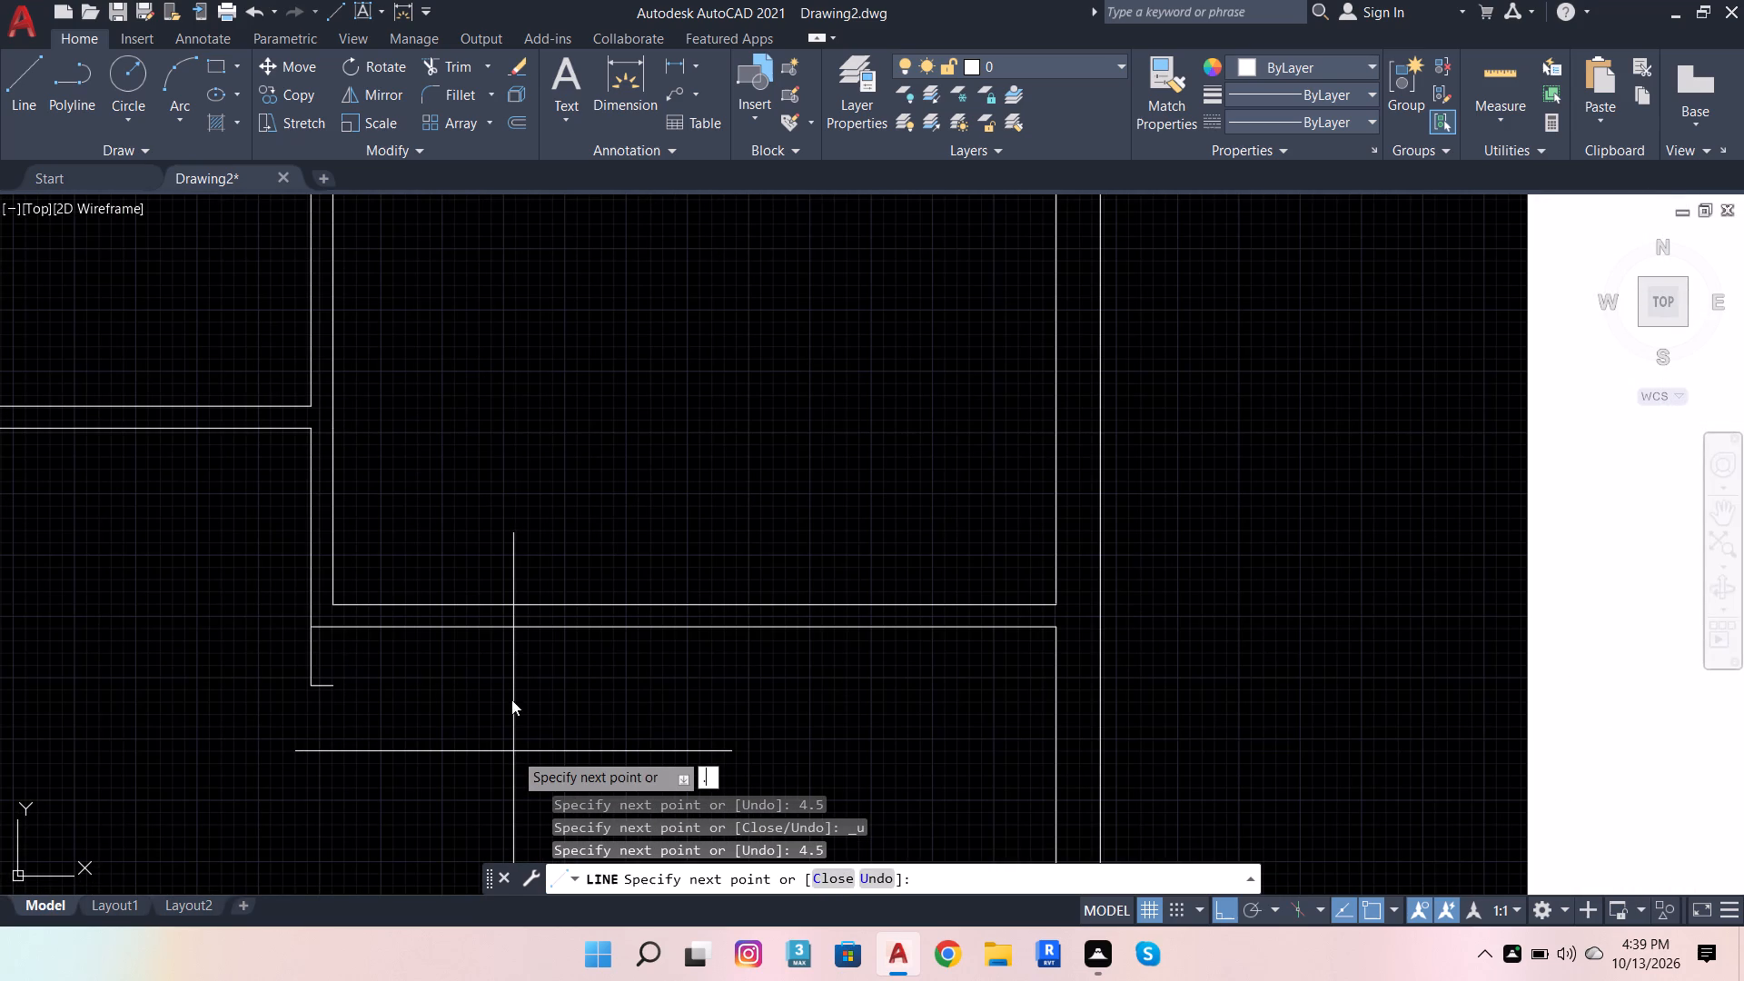
click(644, 713)
scroll(342, 613, up, 1)
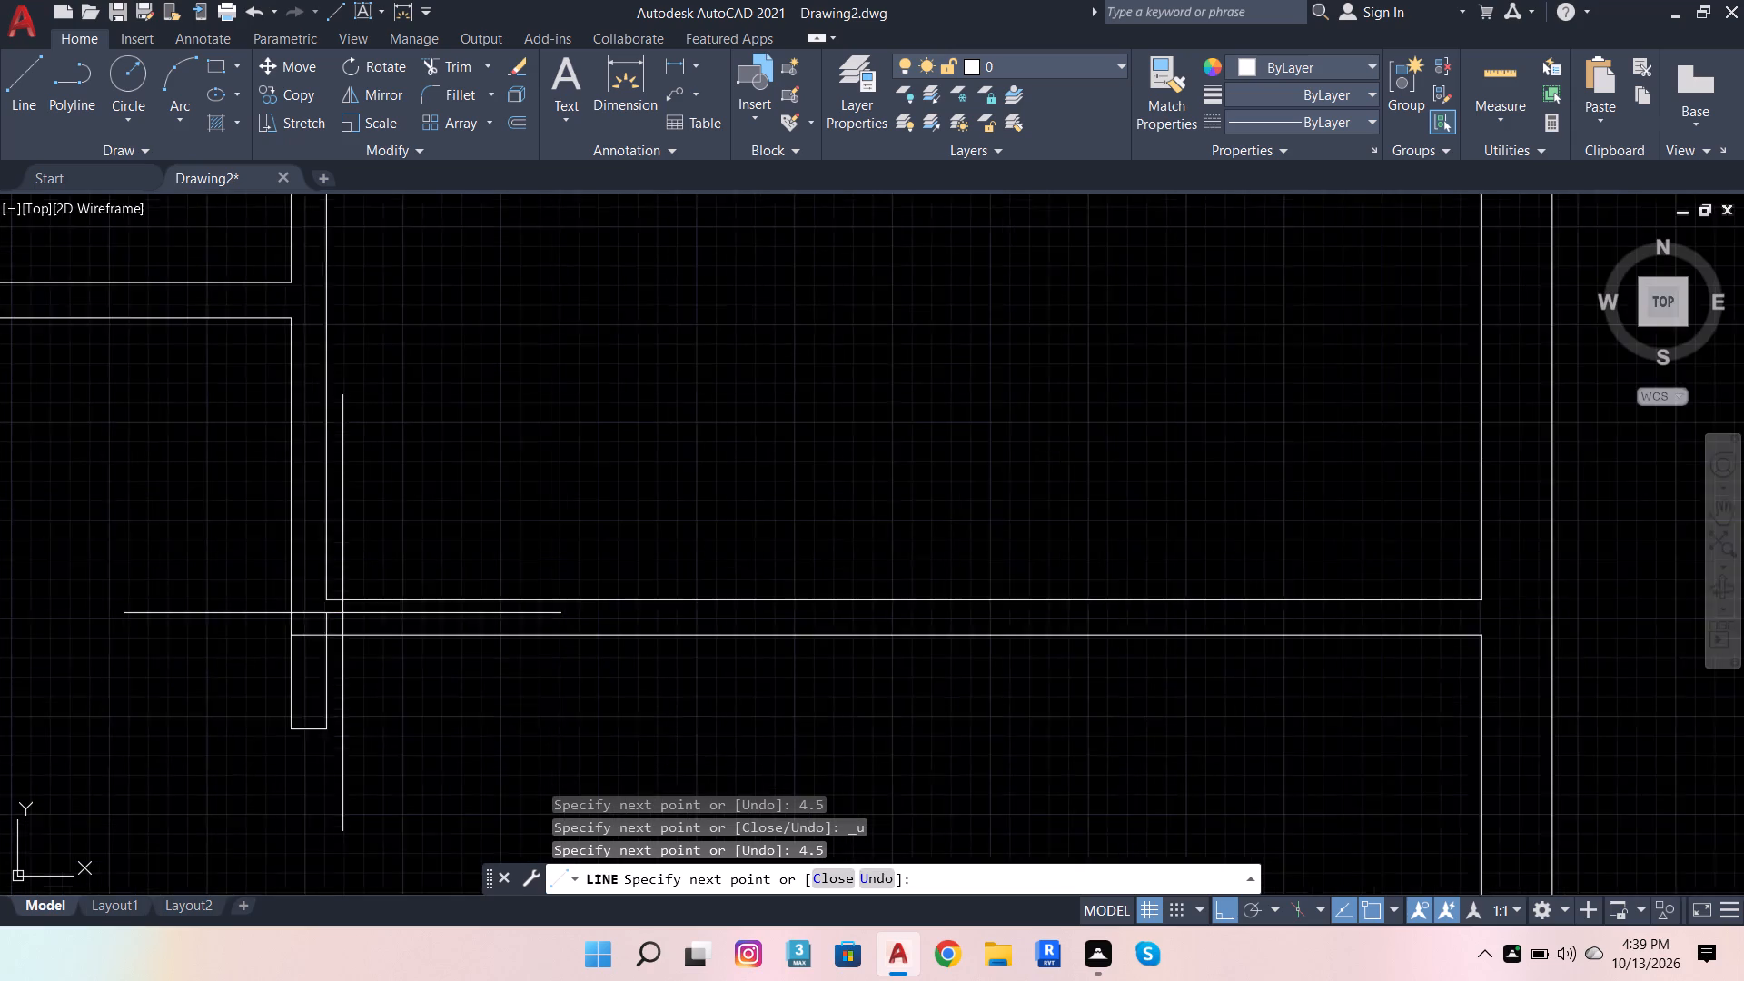
scroll(342, 613, up, 1)
text(1')
key(Return)
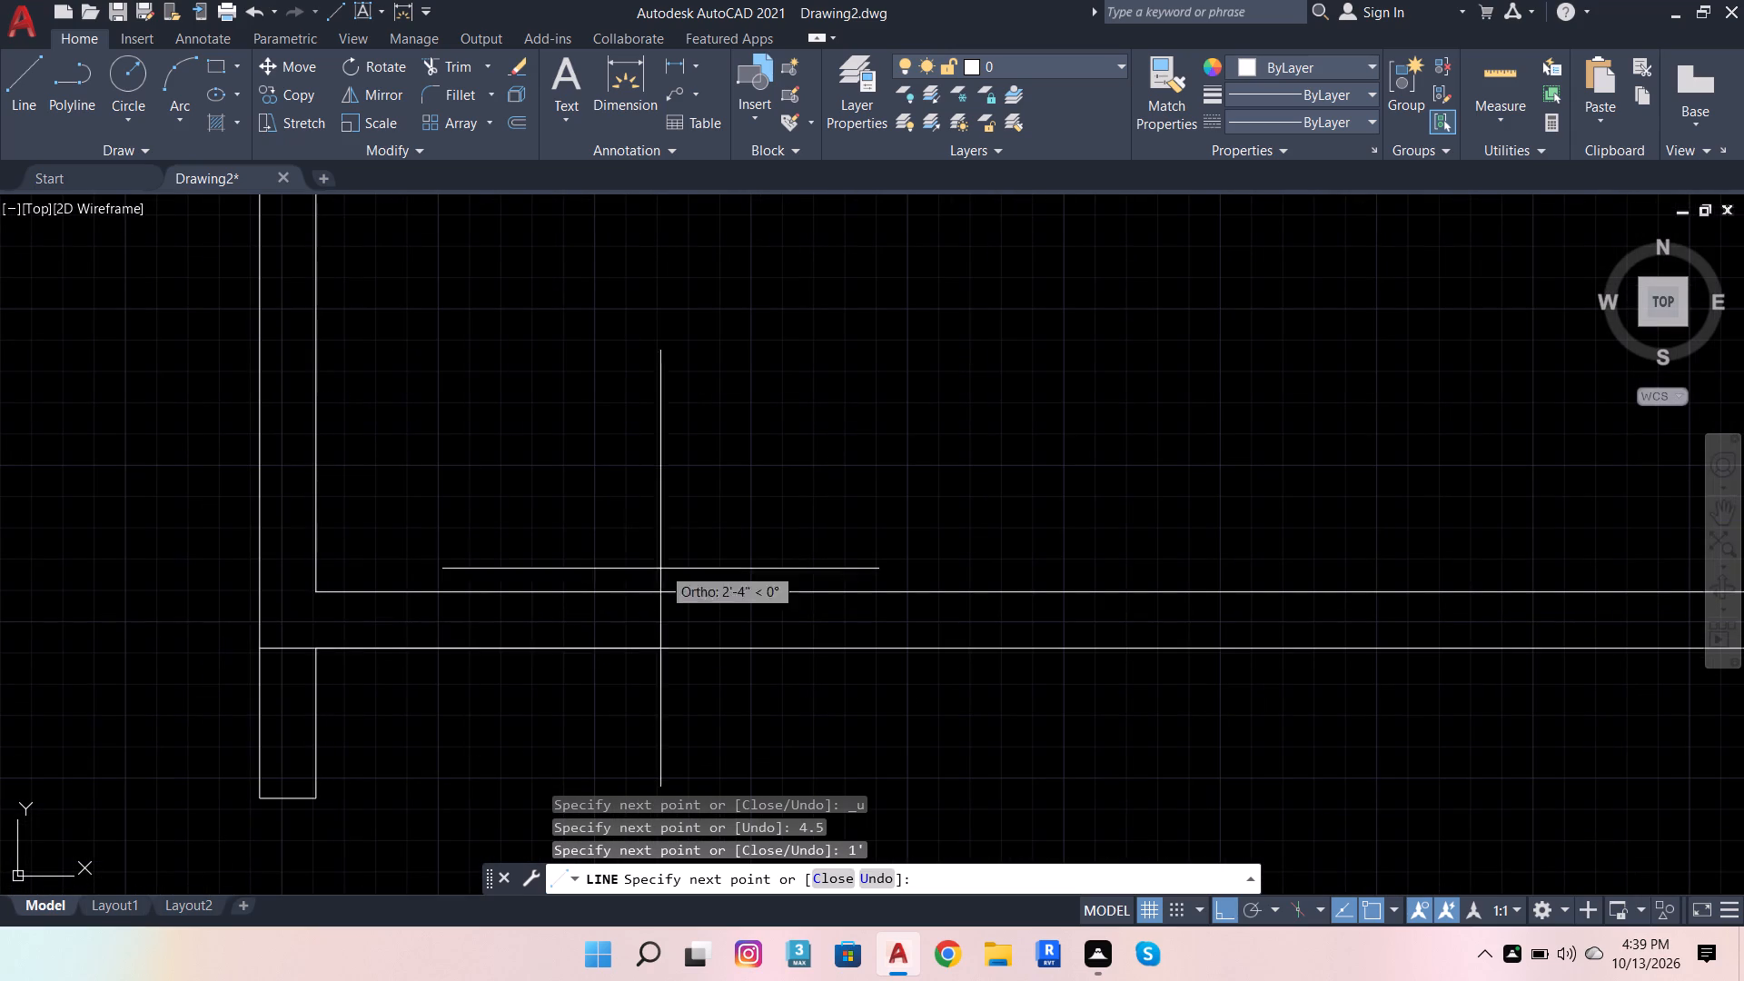
key(space)
Trim the C bedroom's lower wall line between the stub's two sides to open the junction.
click(434, 68)
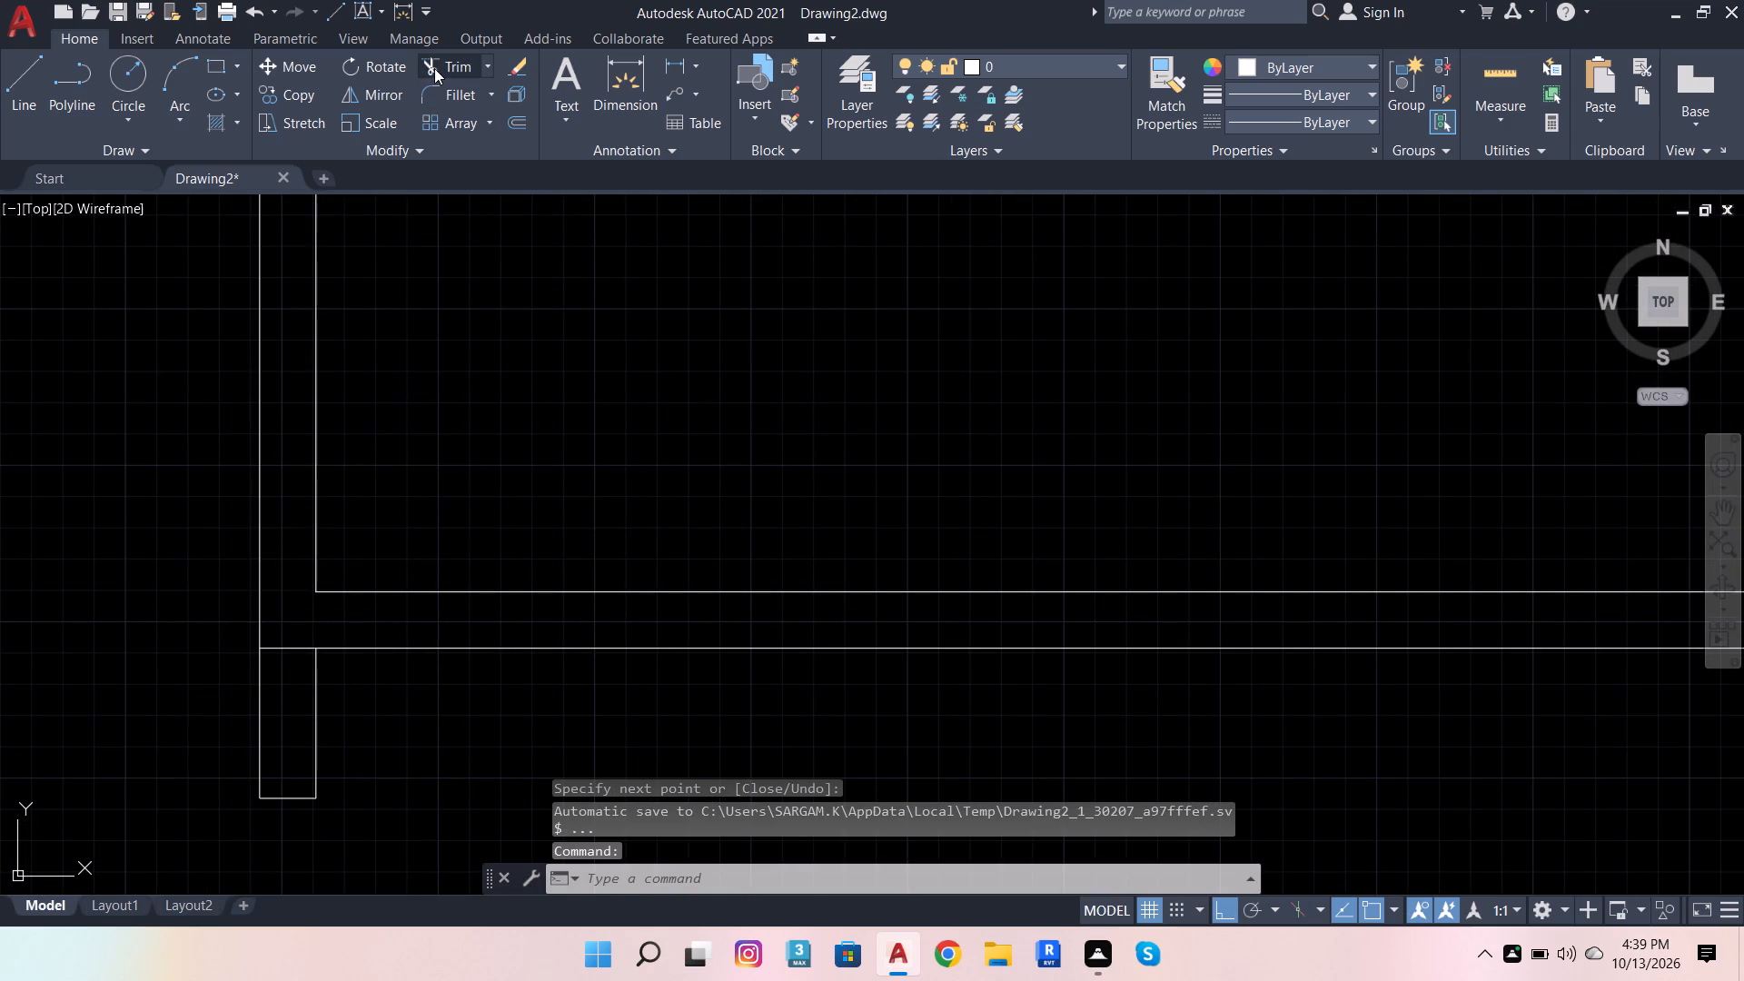
click(284, 652)
scroll(357, 585, down, 5)
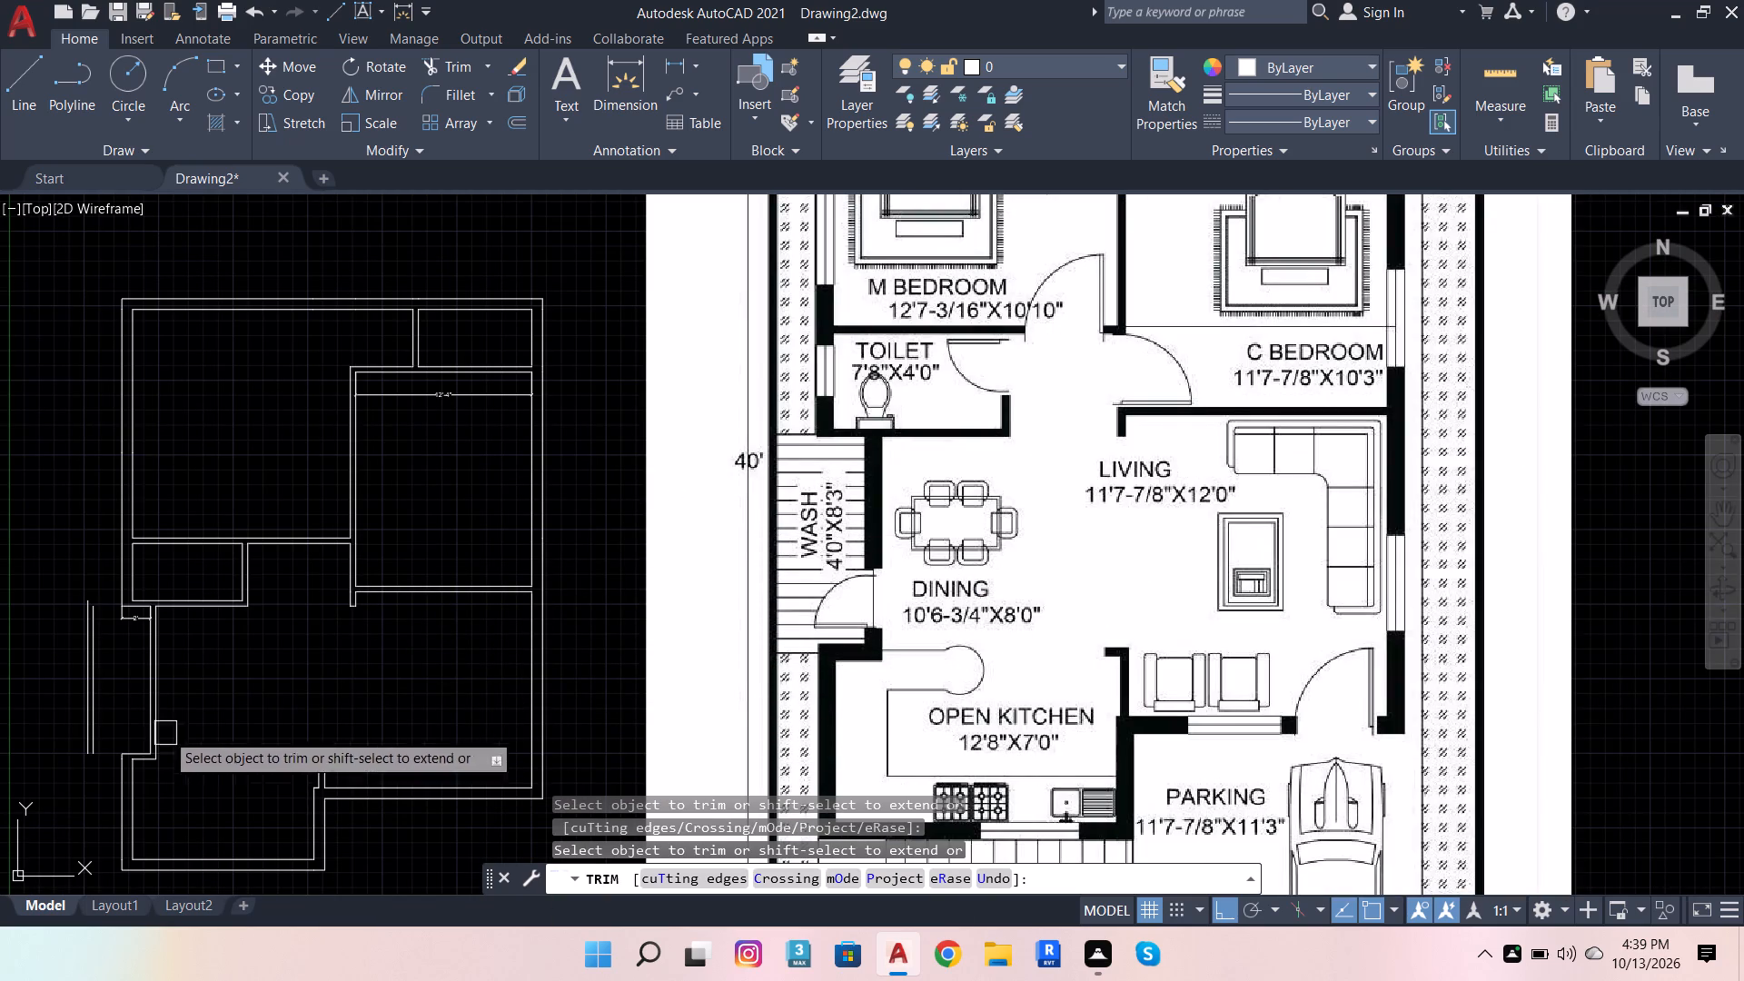
Outline the kitchen counter from the wash wall's junction with the kitchen's upper wall, 2'6" horizontally toward the dining side and 2' downward.
click(33, 77)
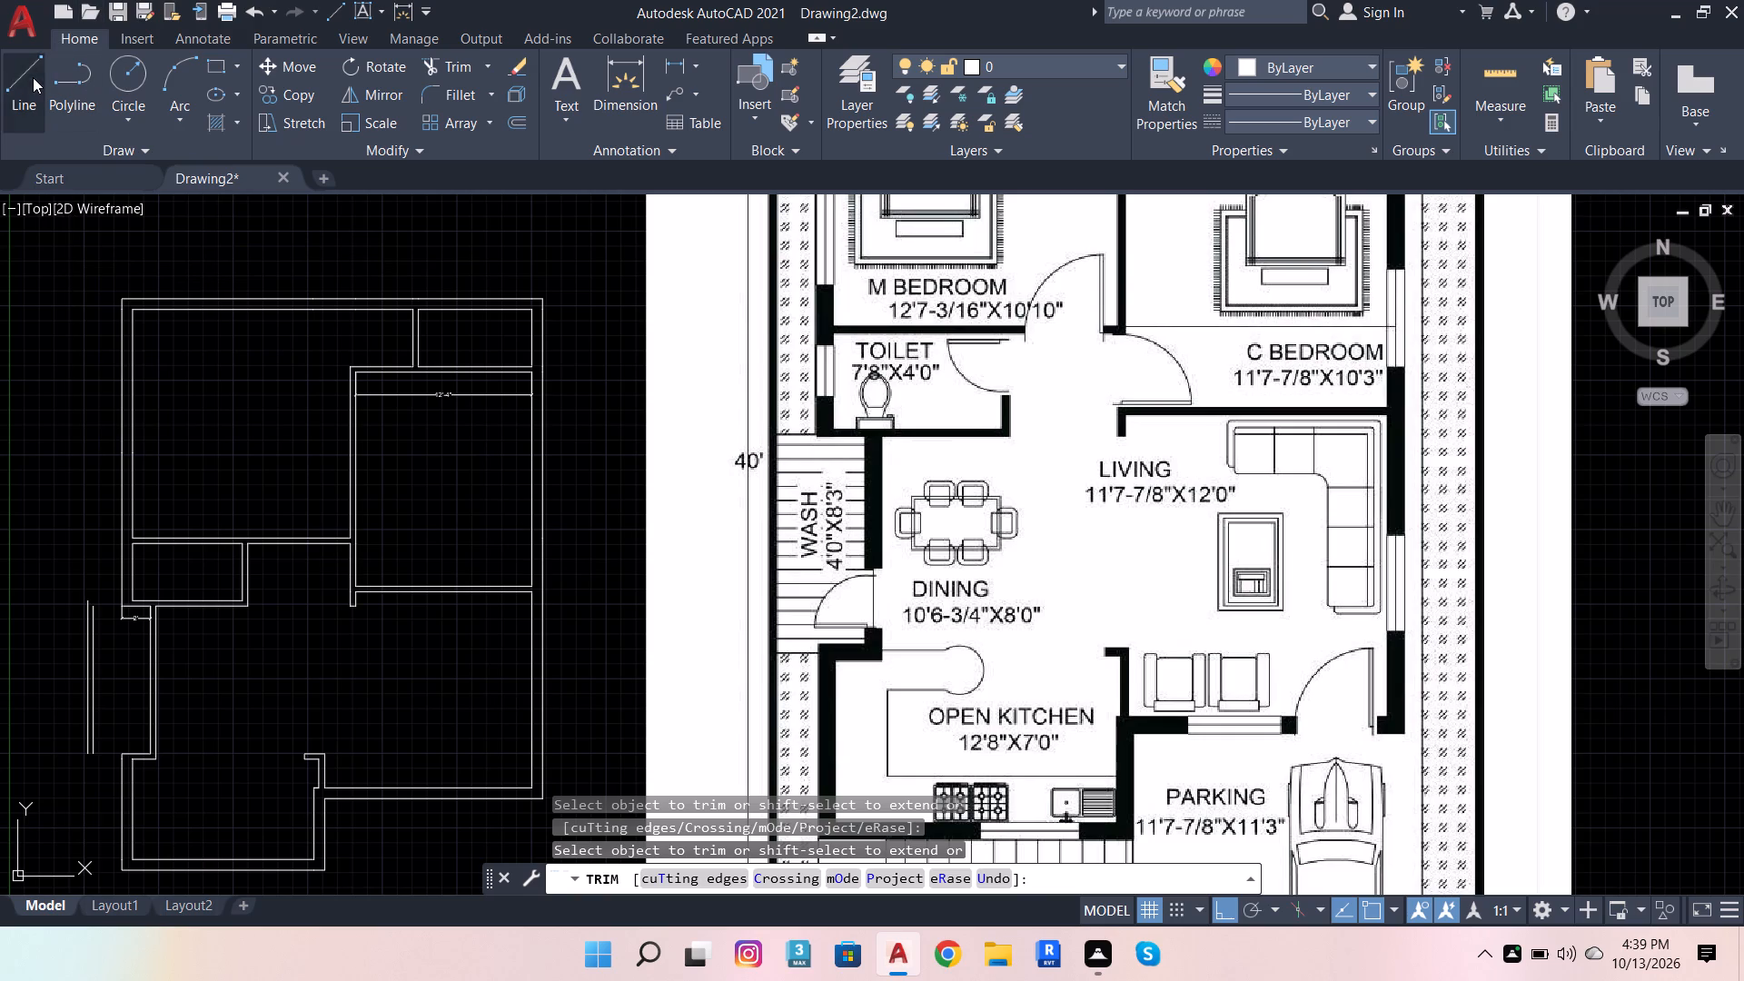
scroll(153, 767, up, 2)
click(150, 725)
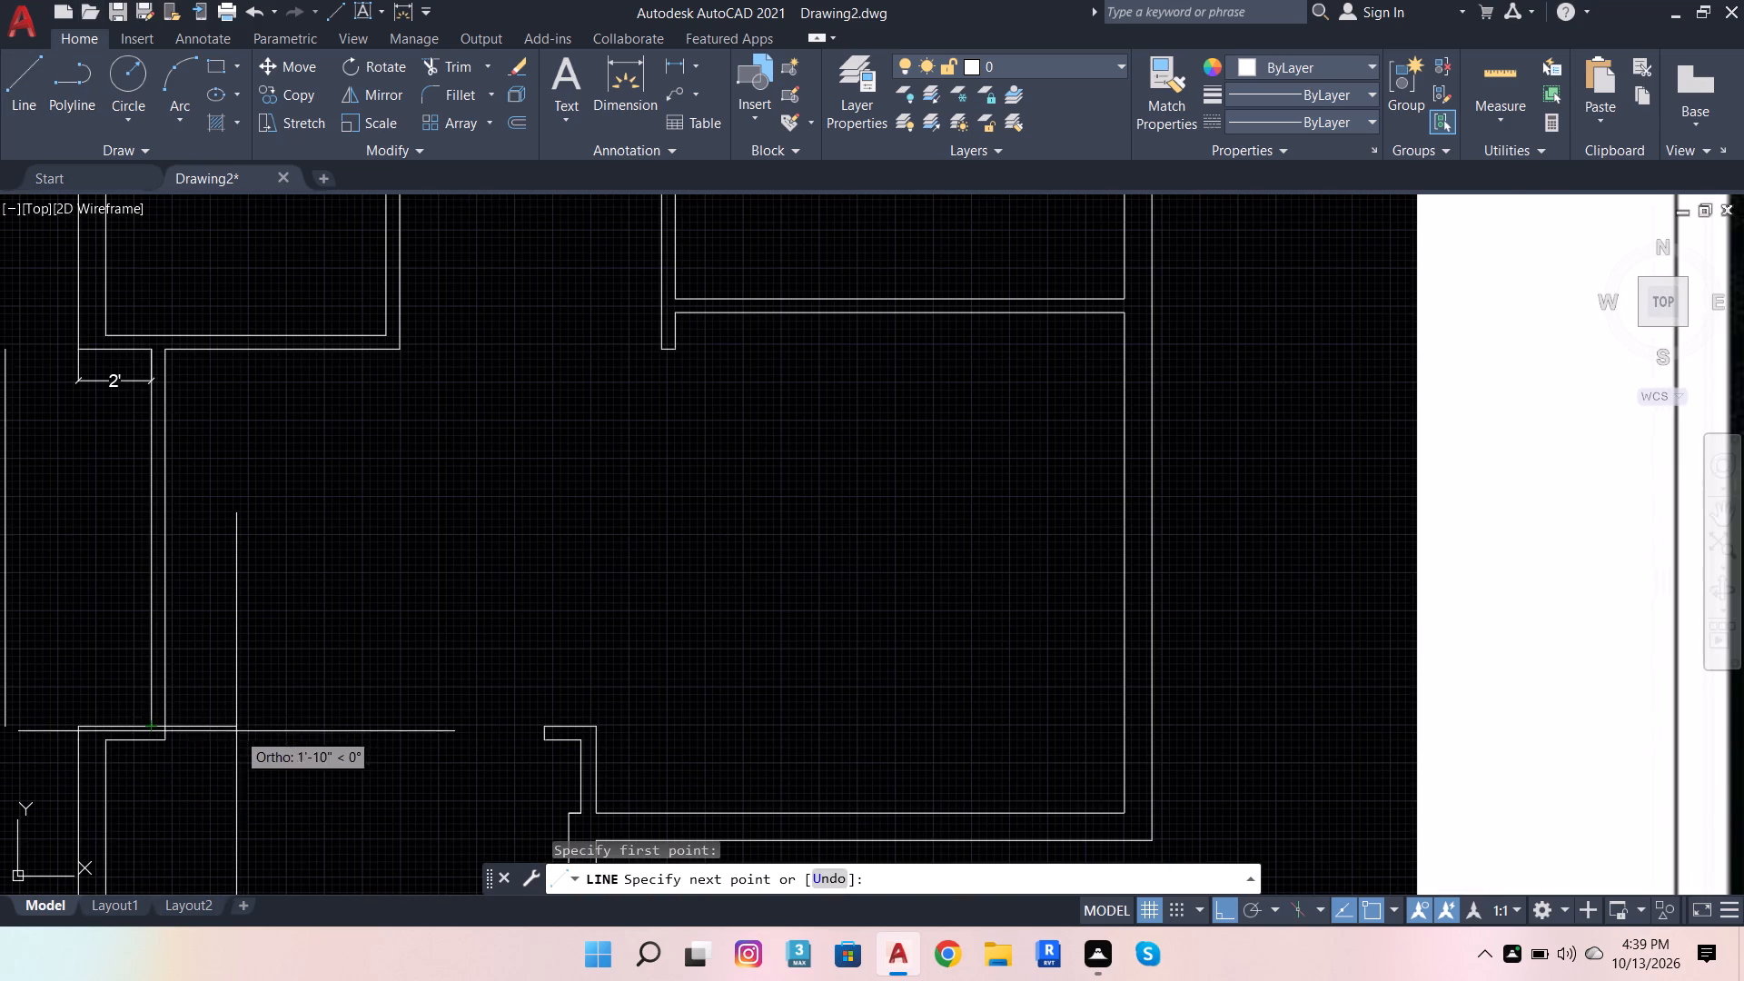
scroll(339, 711, down, 2)
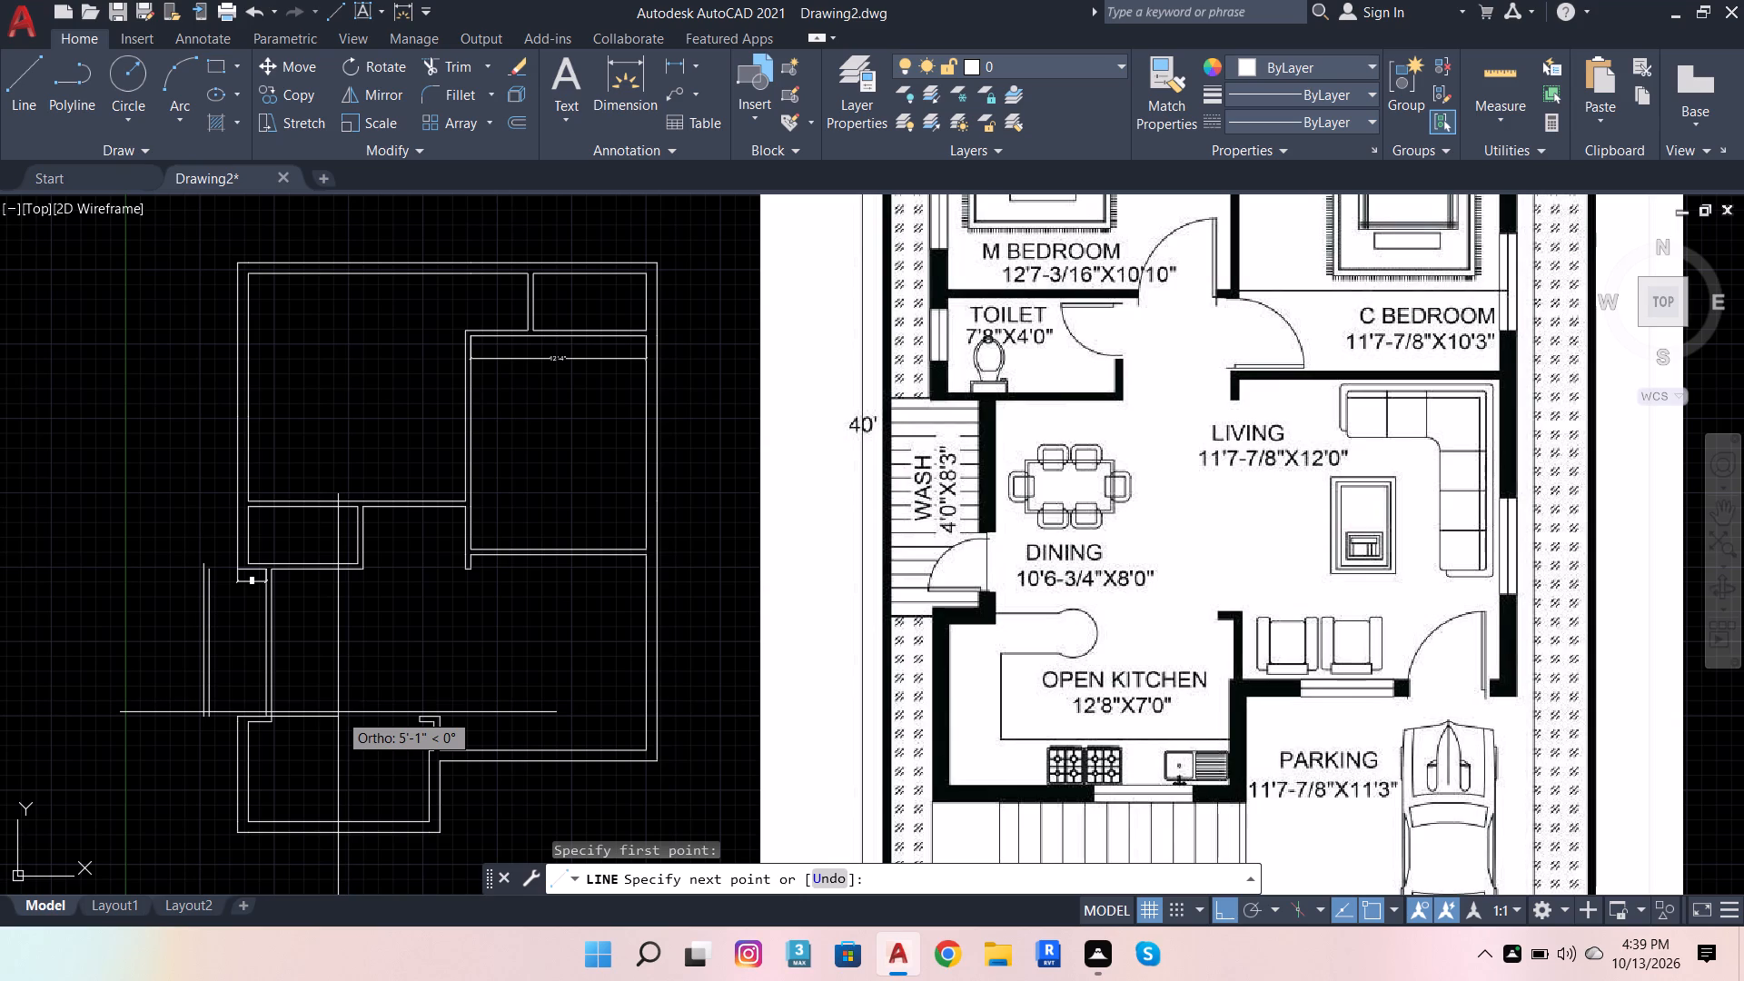
text(2'6)
key(Return)
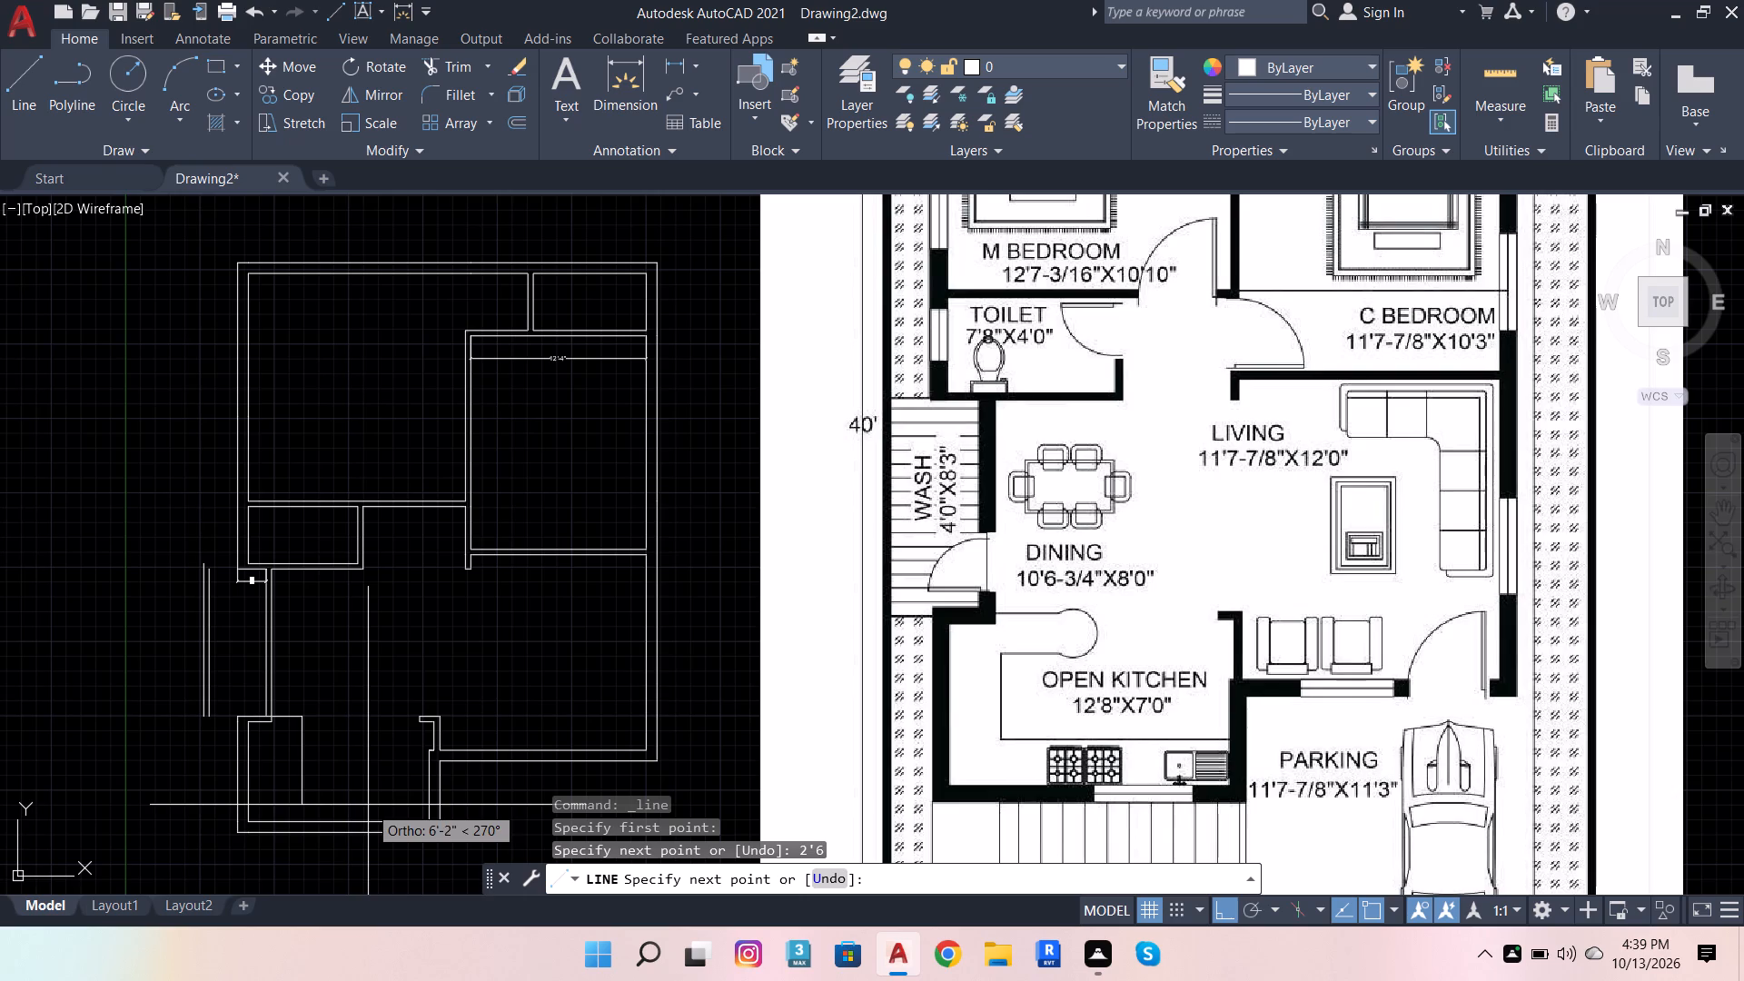
scroll(336, 768, up, 1)
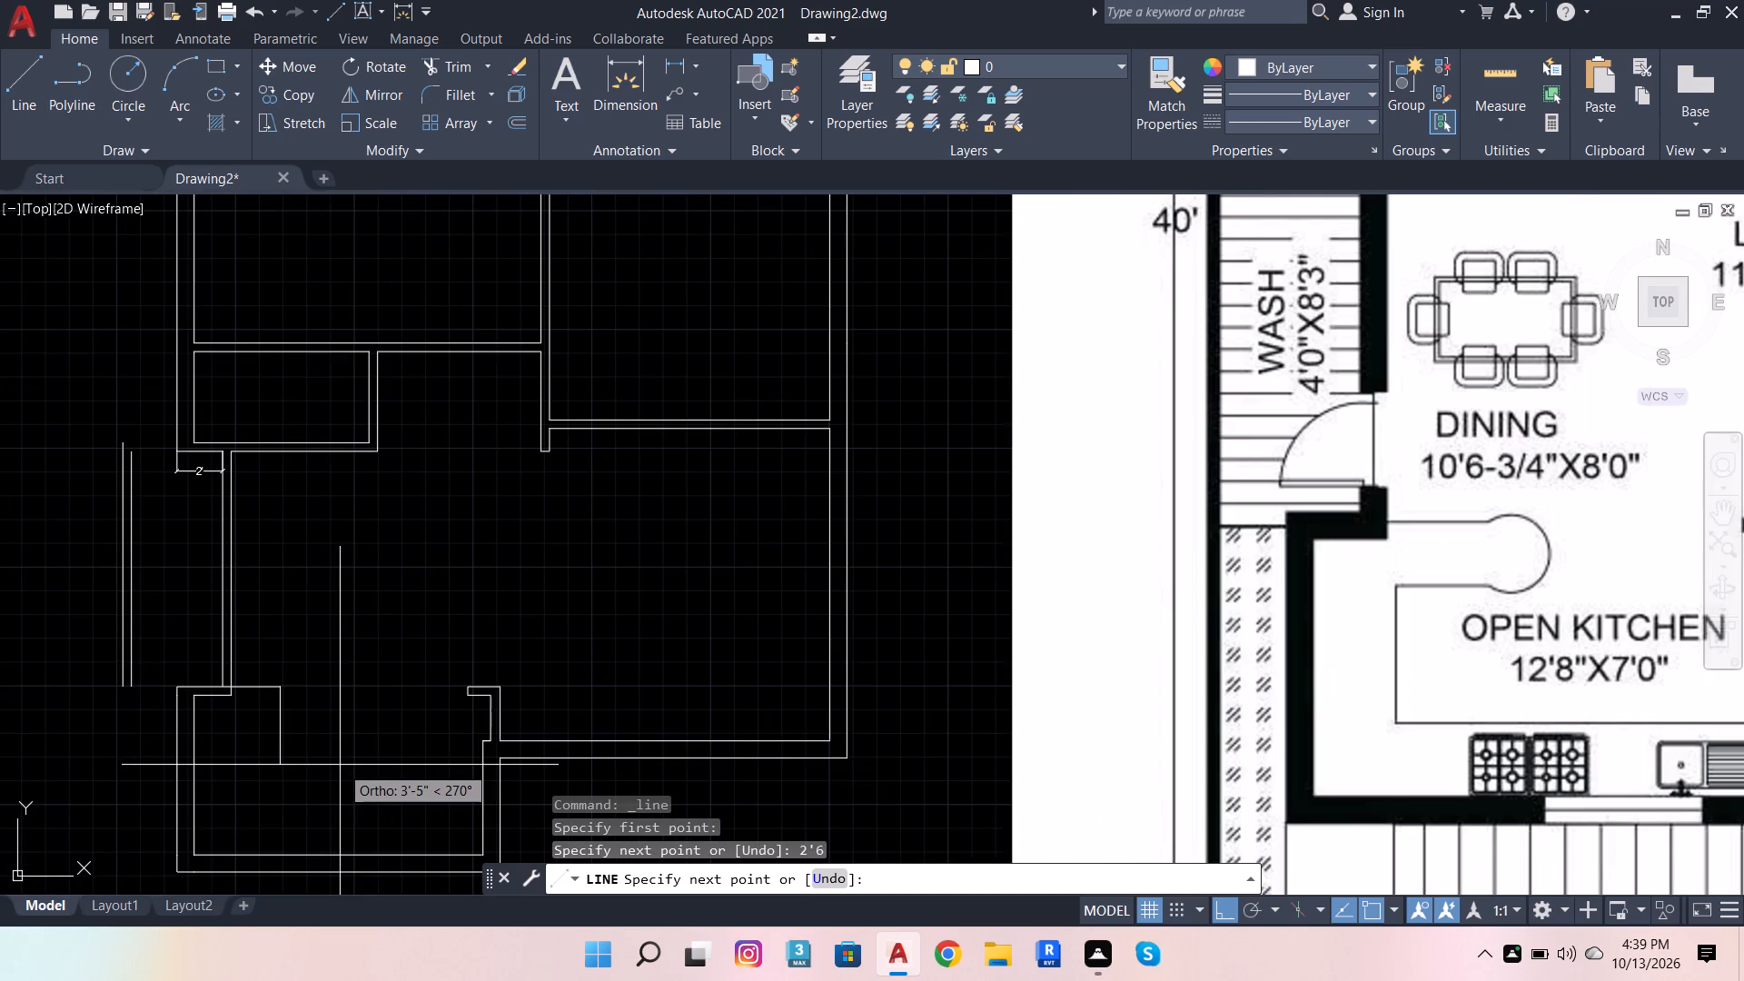
scroll(326, 748, up, 1)
text(2')
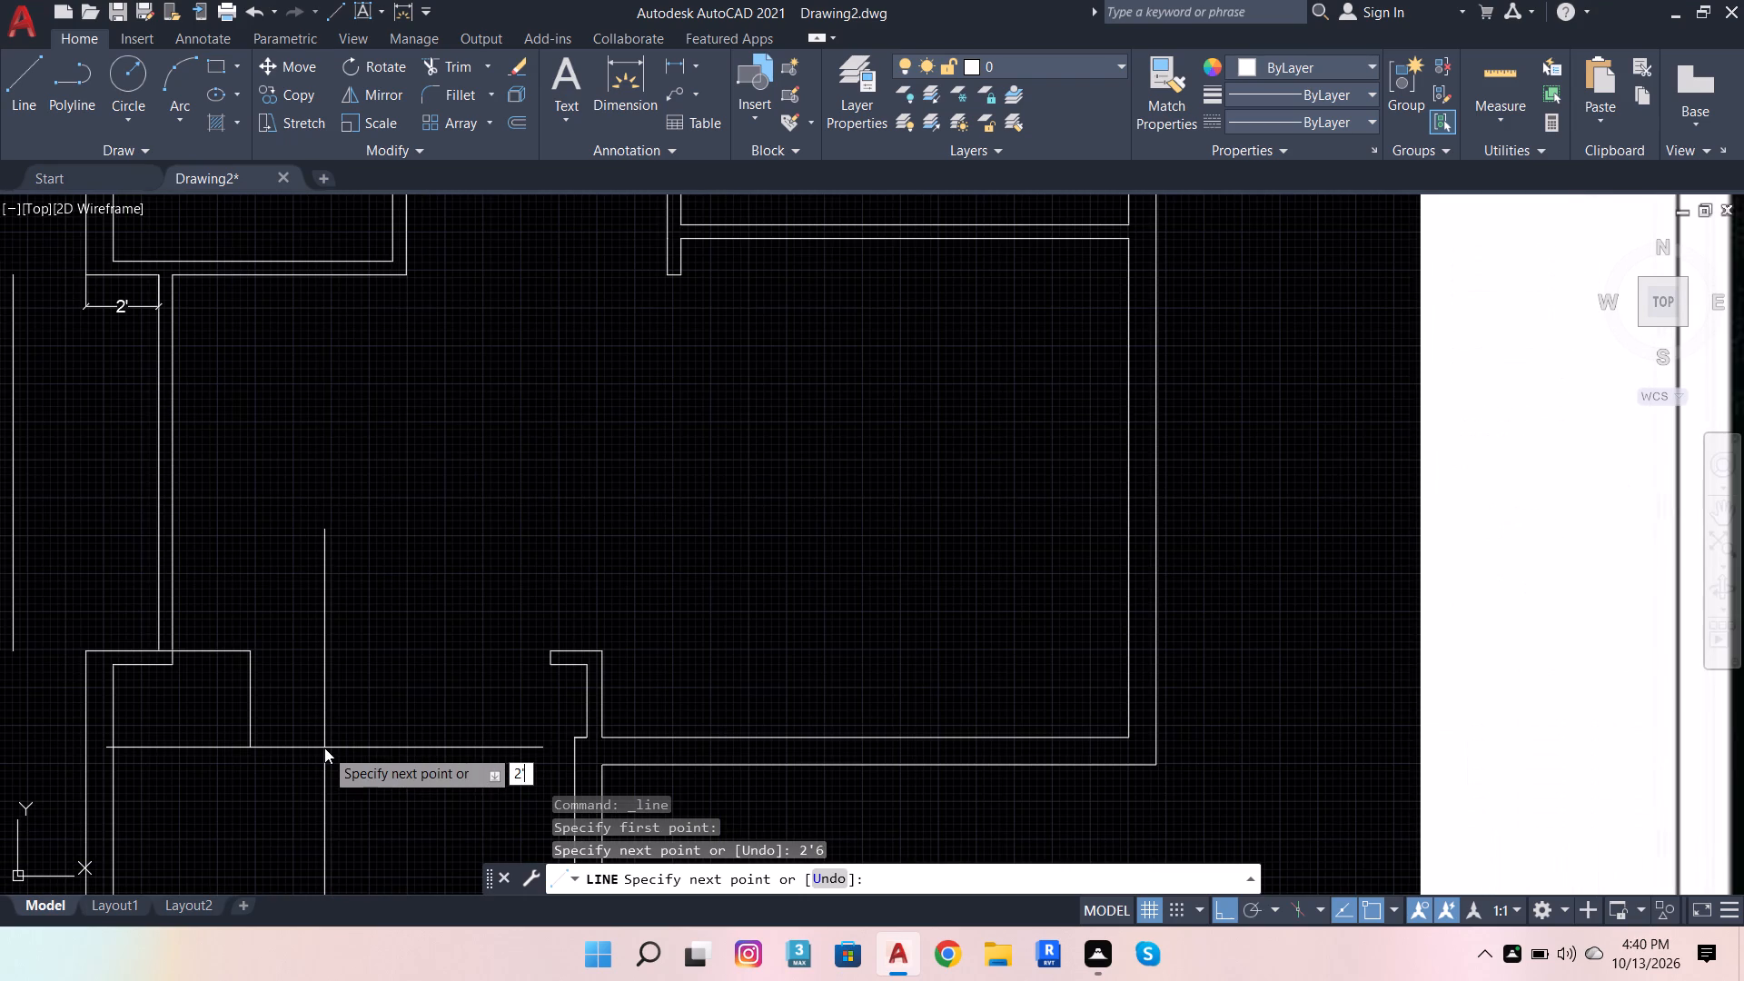
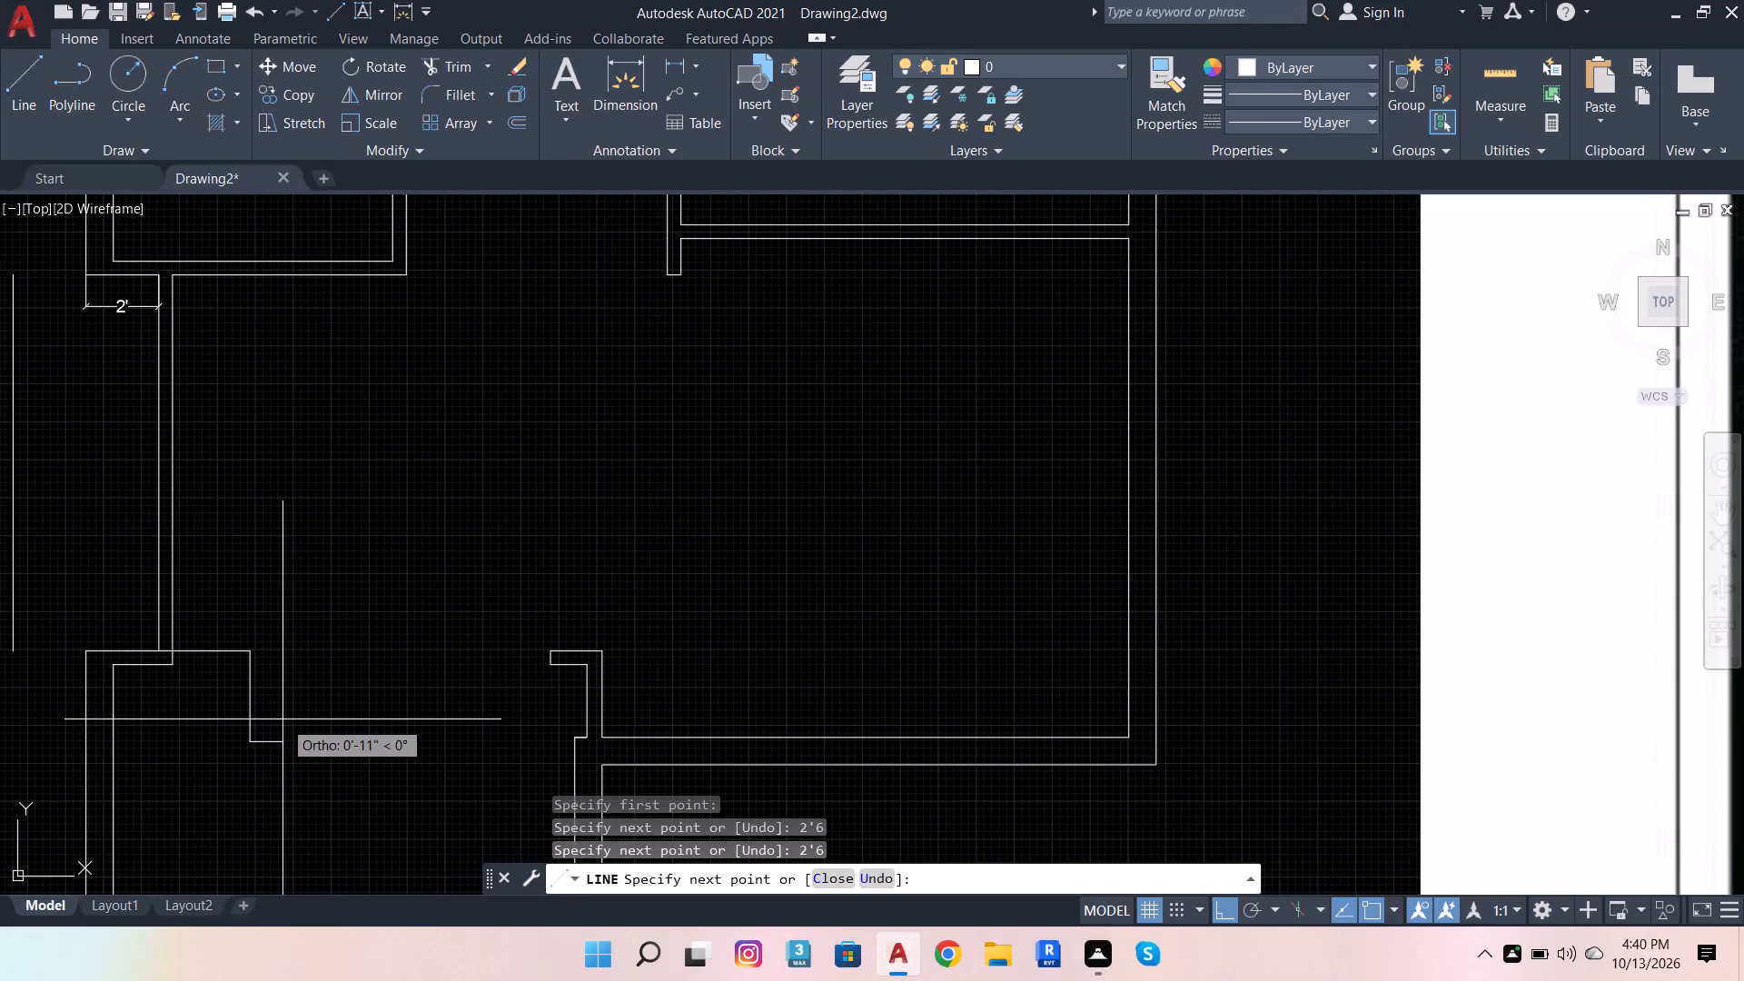
Complete the rectangle for the kitchen counter's end with a 2' line across, a 2'6" line up and a closing line to its start corner.
text(2')
key(Return)
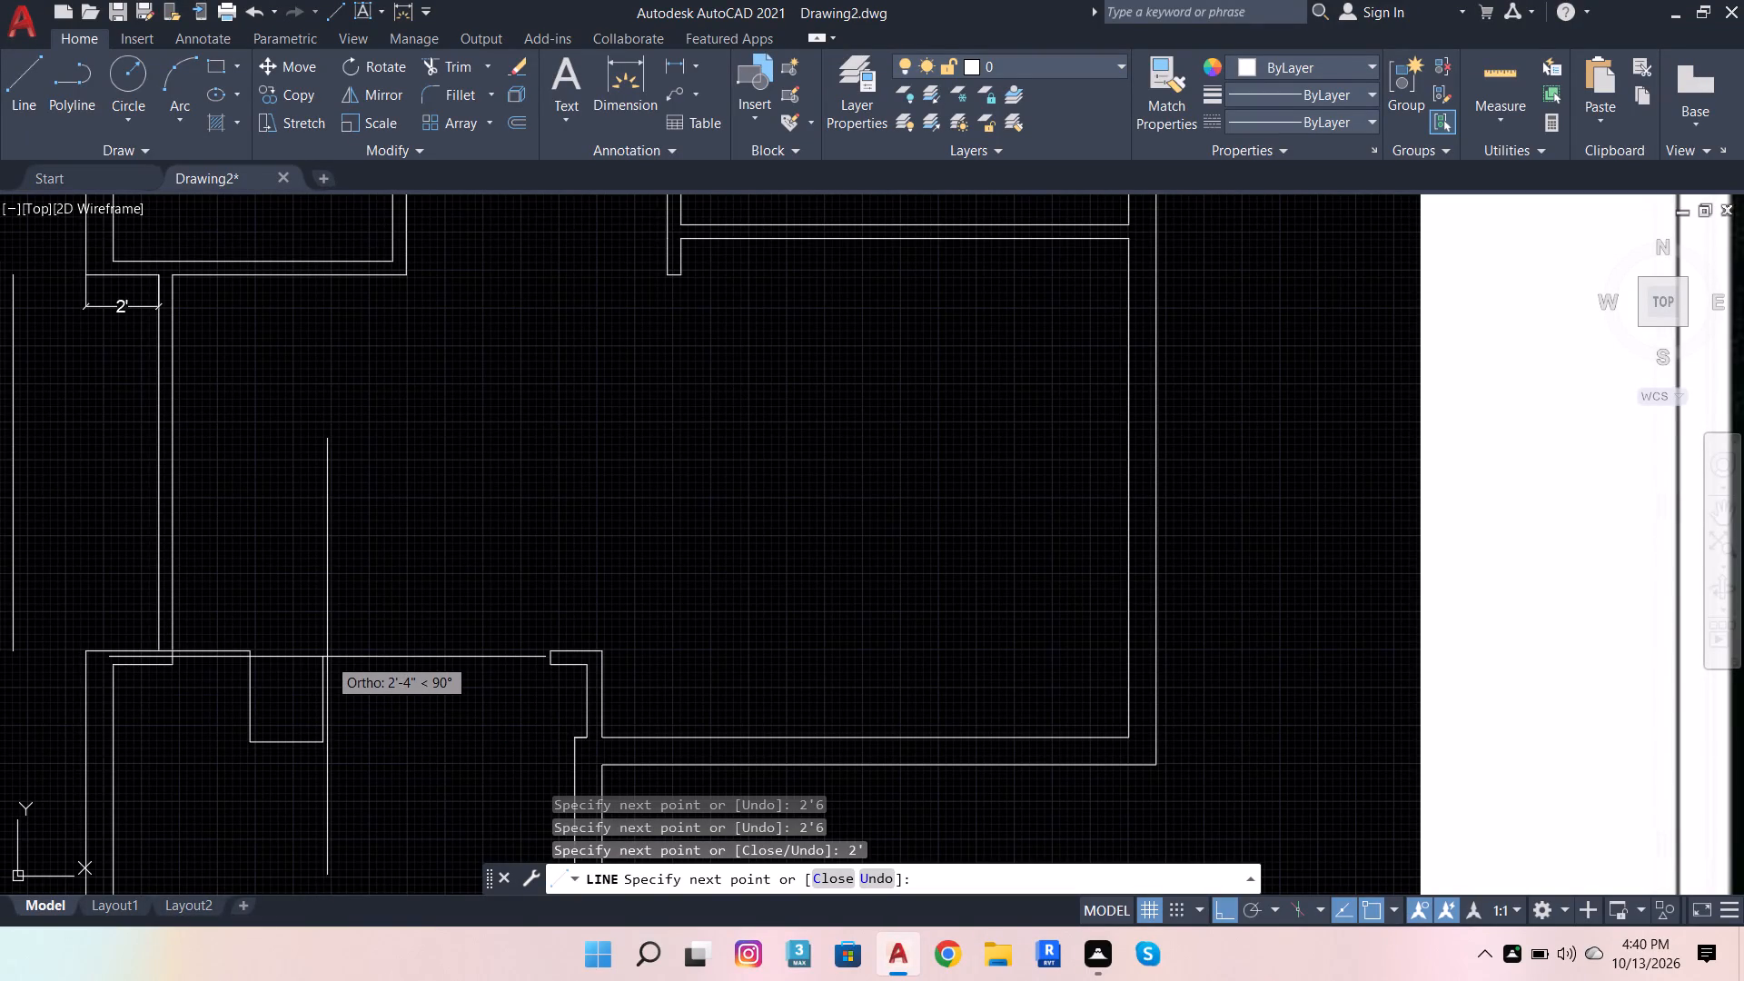
text(2'6)
key(Return)
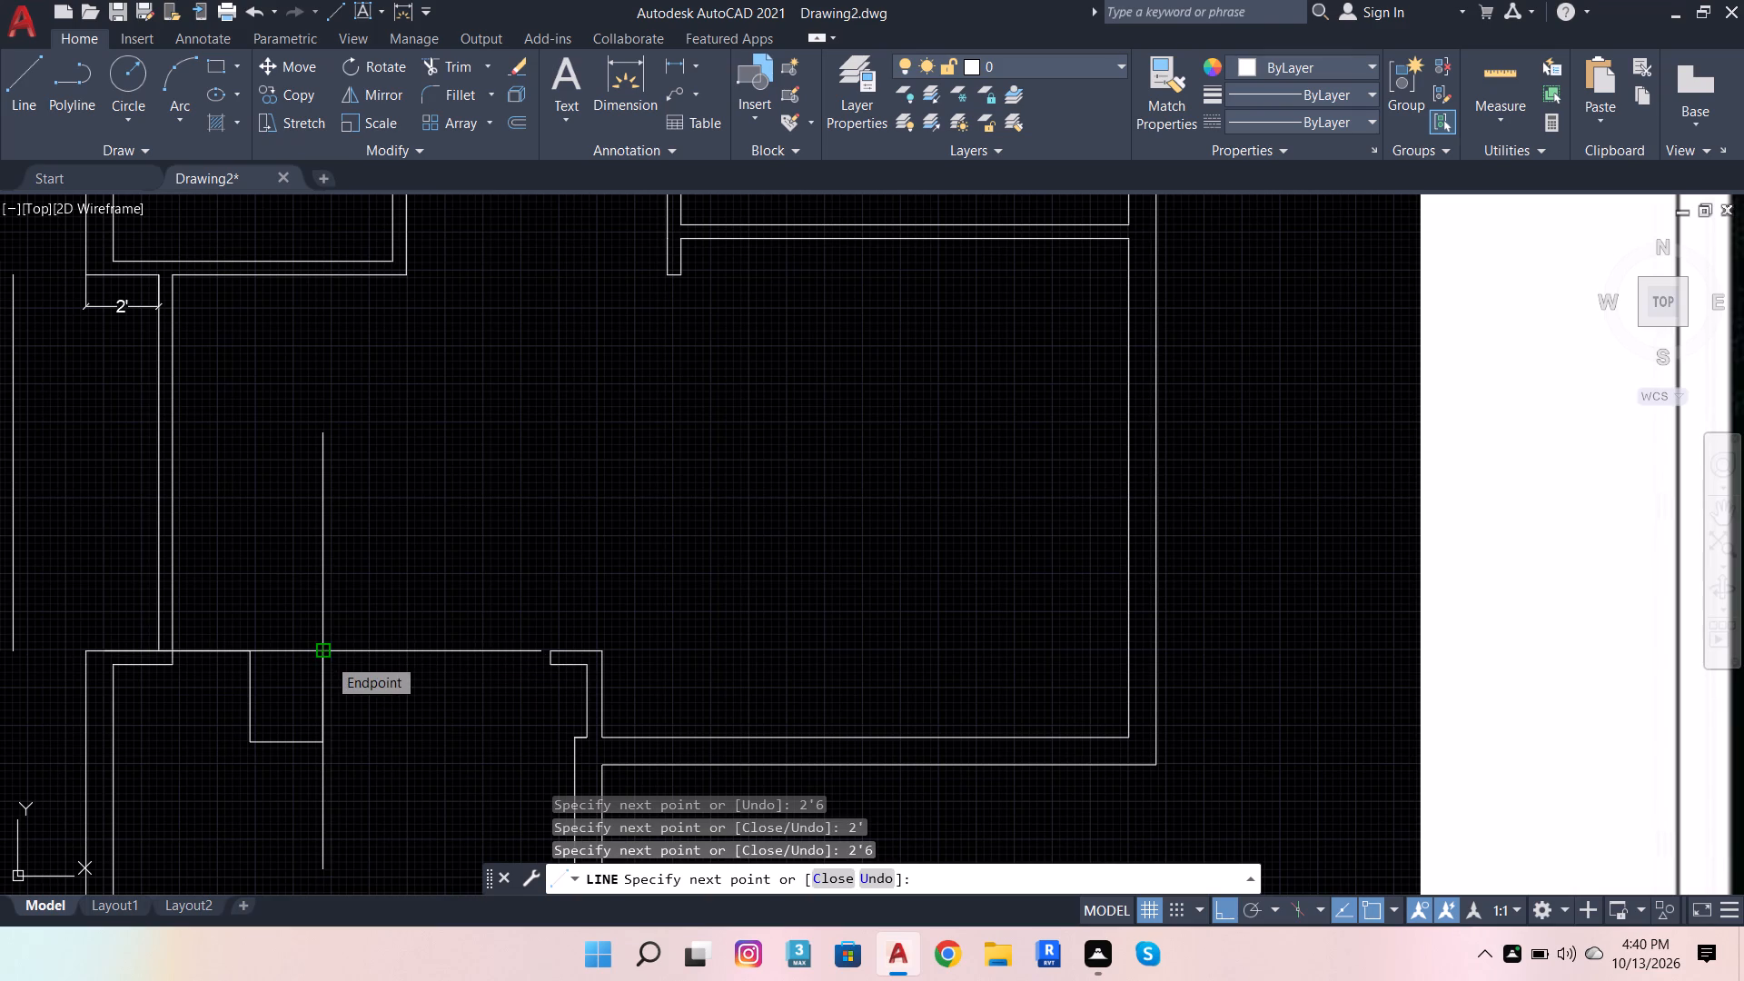
click(258, 648)
key(space)
Offset the kitchen's inner left and bottom wall lines 2'4" into the room as the counter edges.
scroll(402, 571, down, 3)
scroll(378, 636, up, 2)
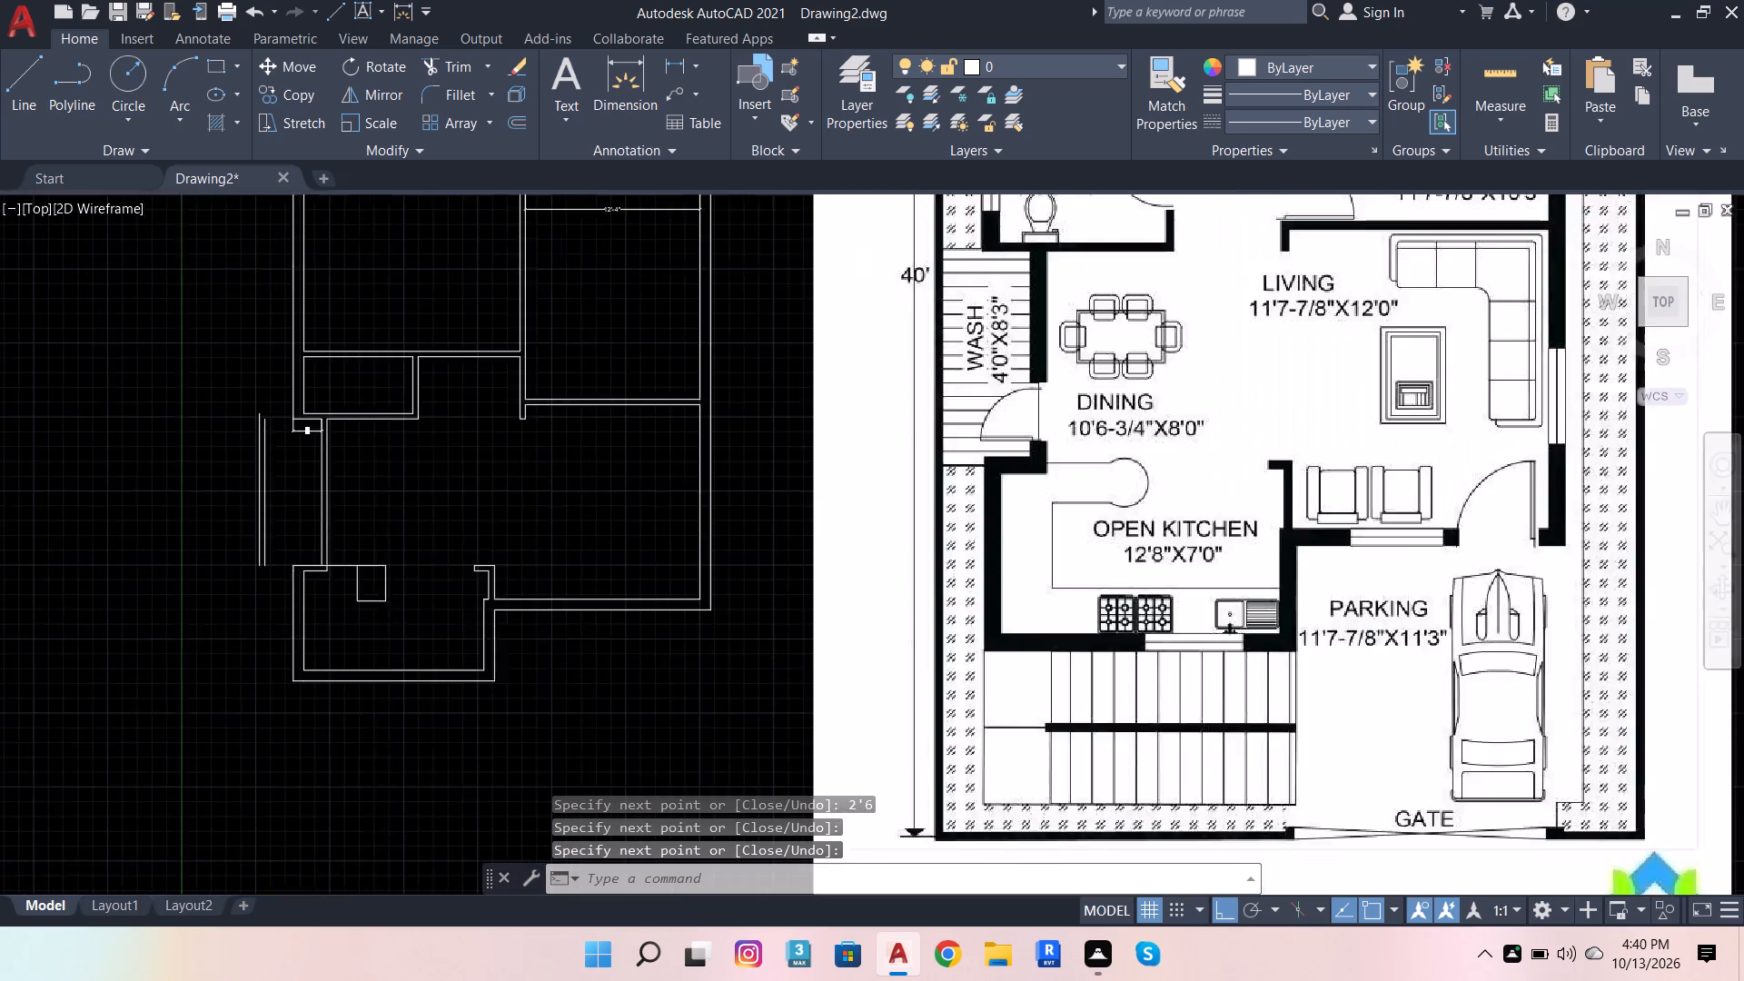
click(257, 660)
scroll(391, 623, down, 1)
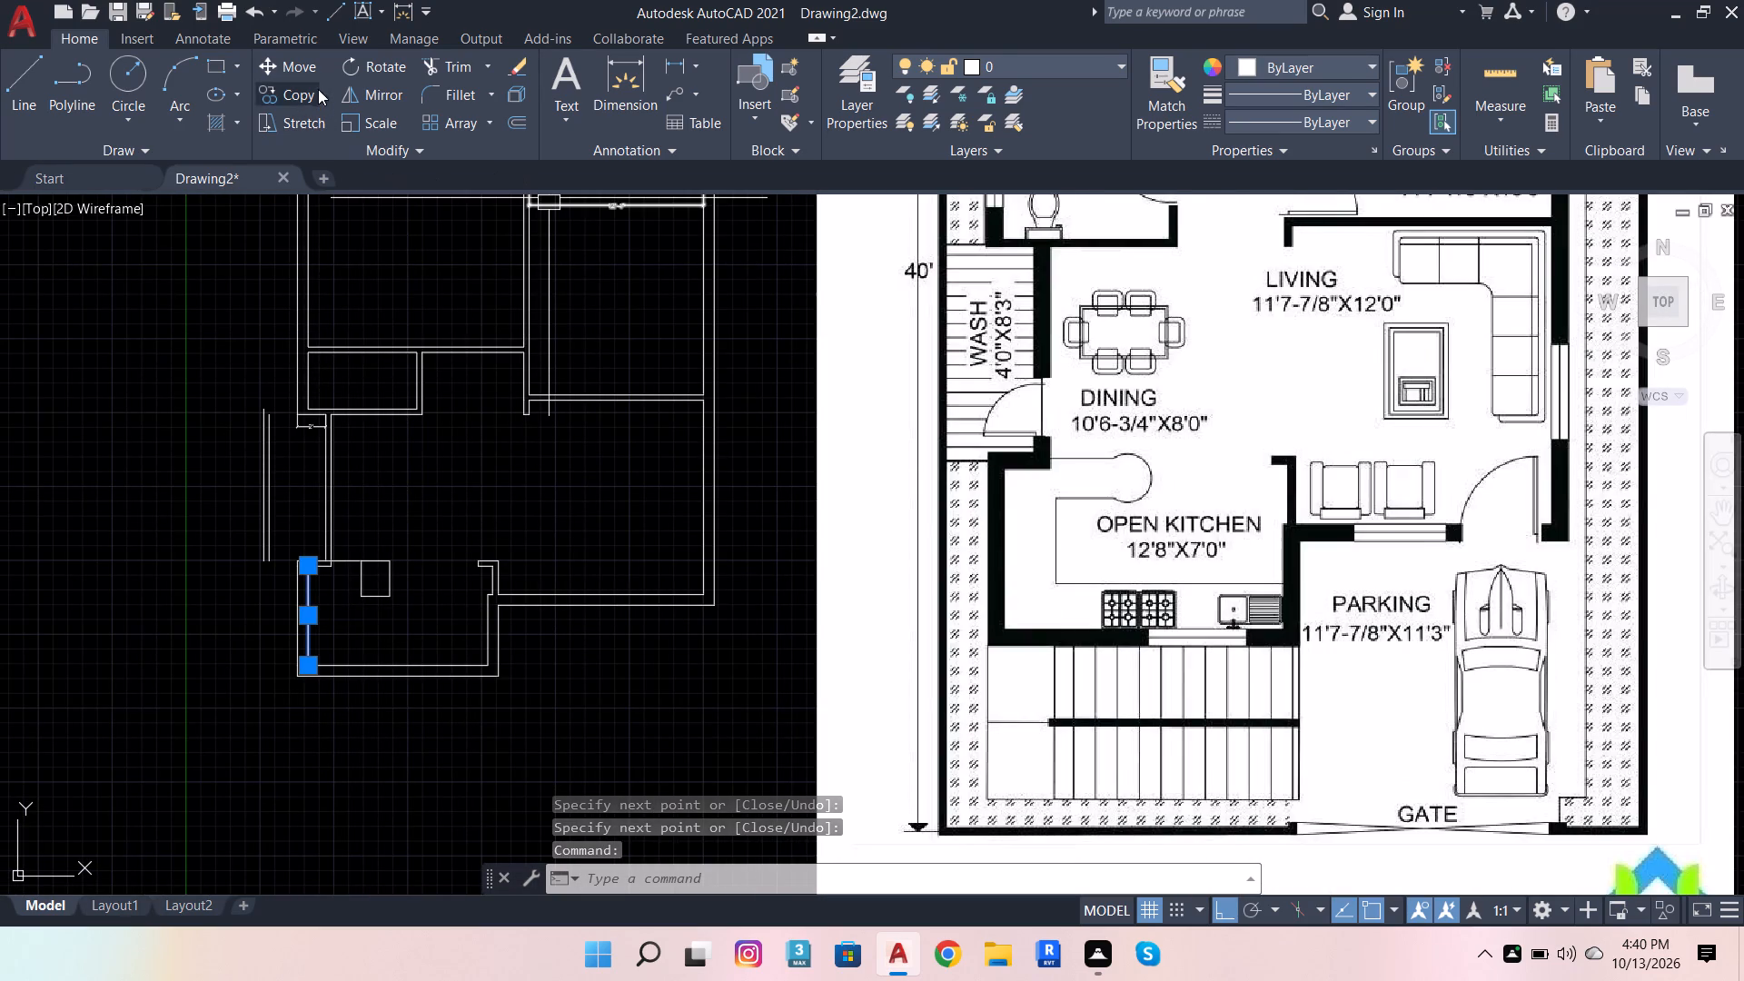
click(520, 112)
scroll(325, 584, up, 2)
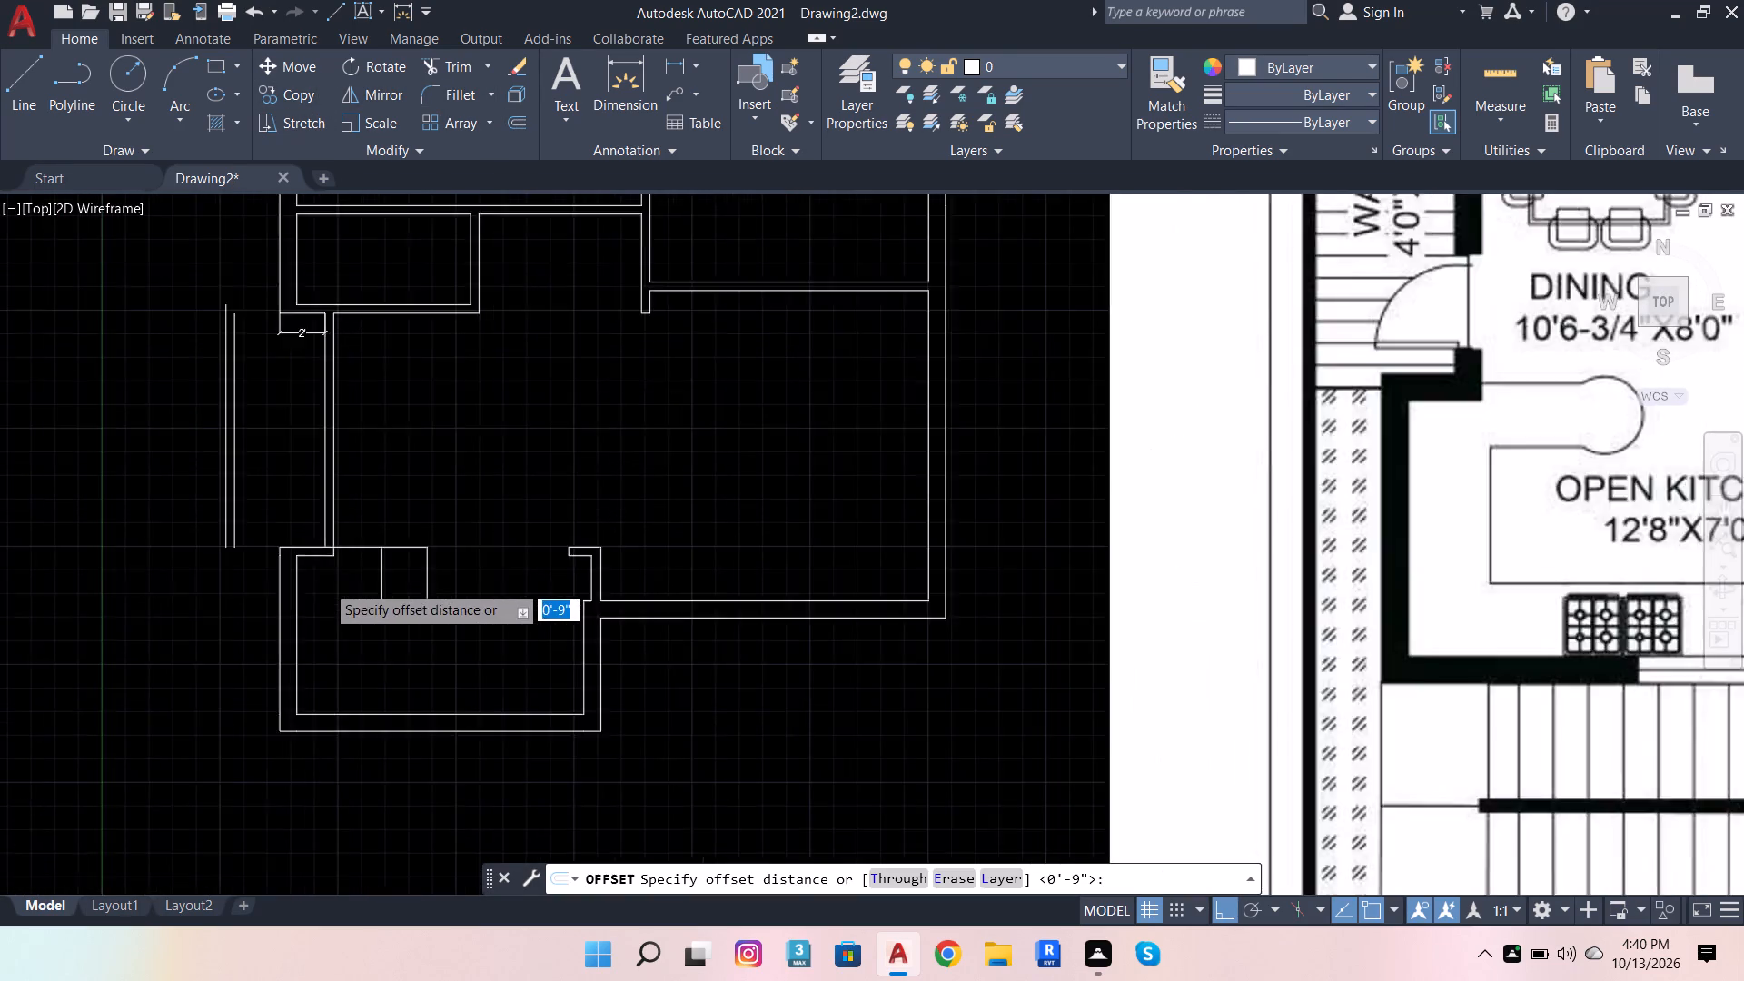
click(288, 547)
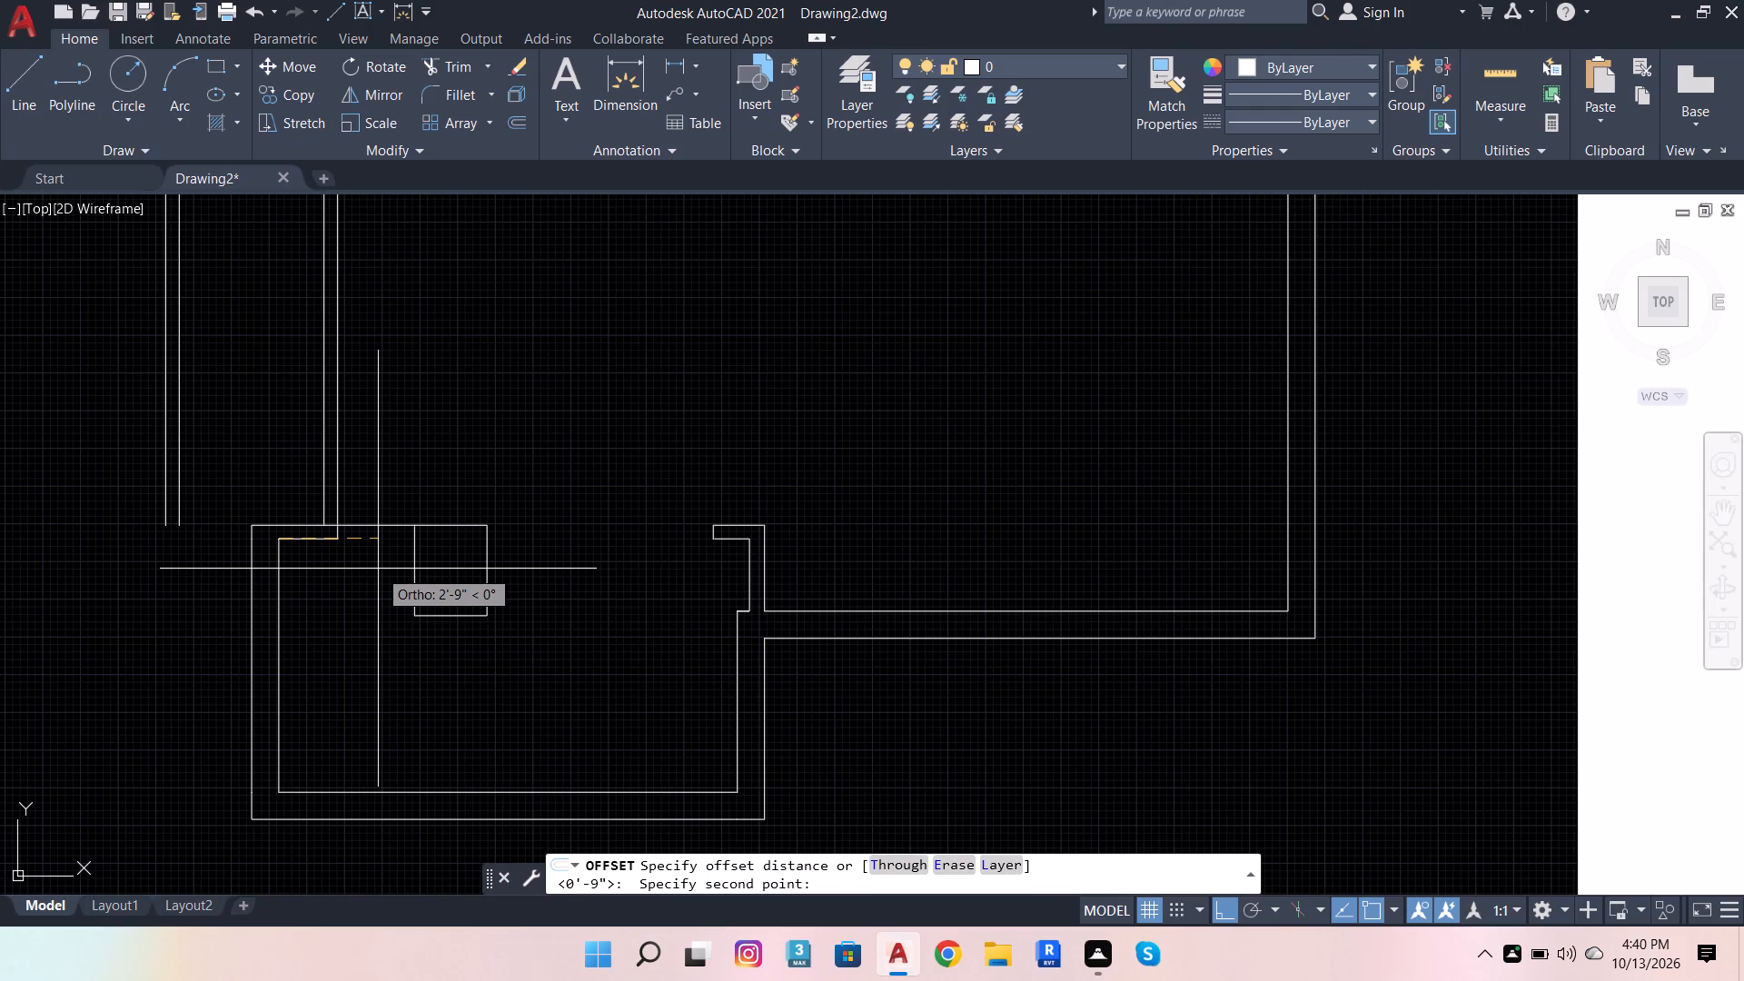
text(2'4)
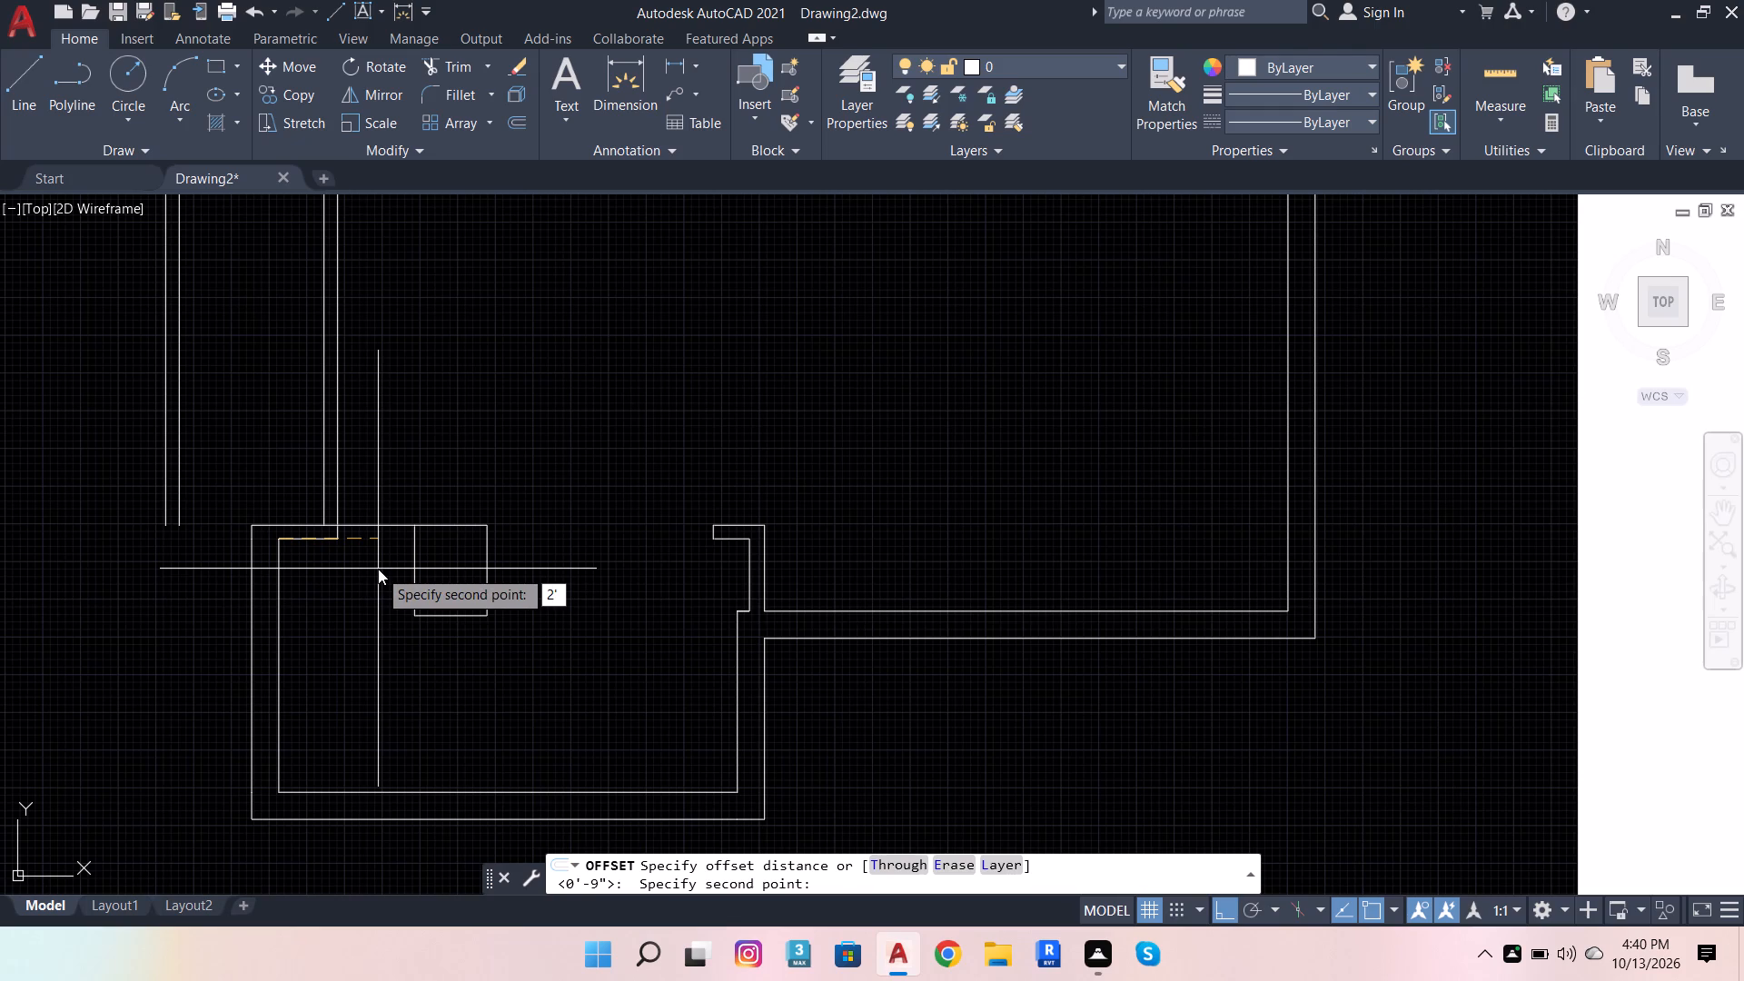
key(Return)
click(378, 569)
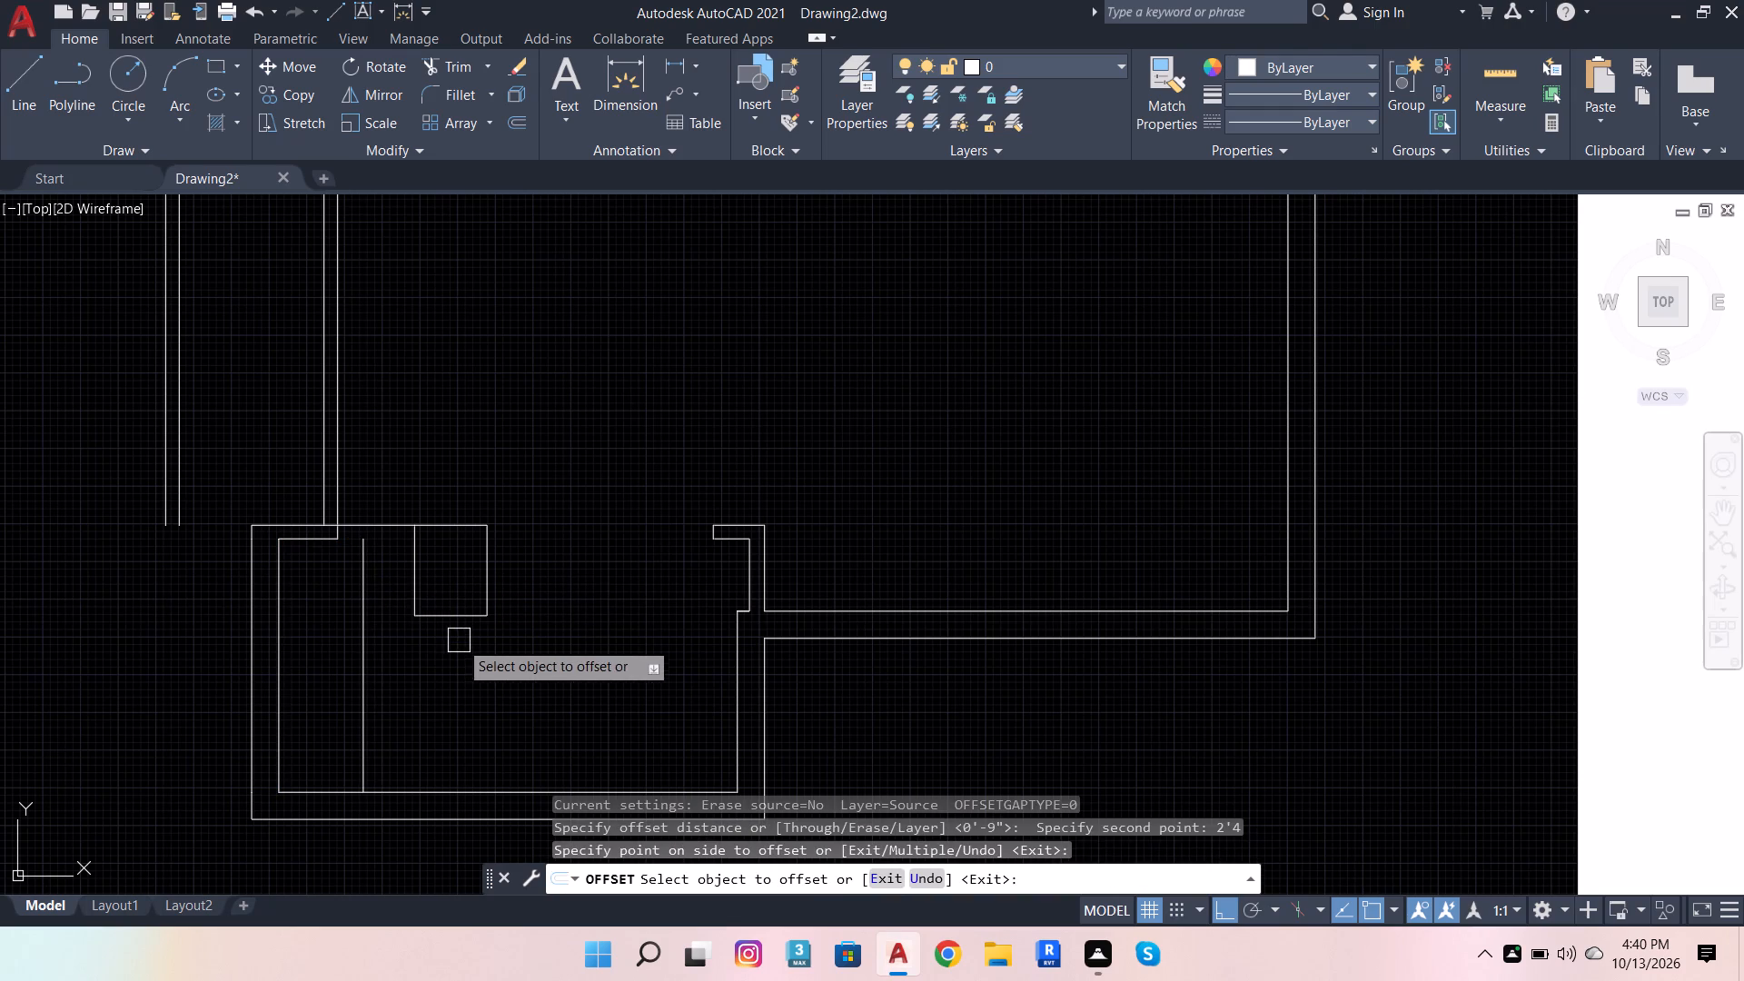
scroll(292, 653, down, 2)
scroll(421, 700, up, 1)
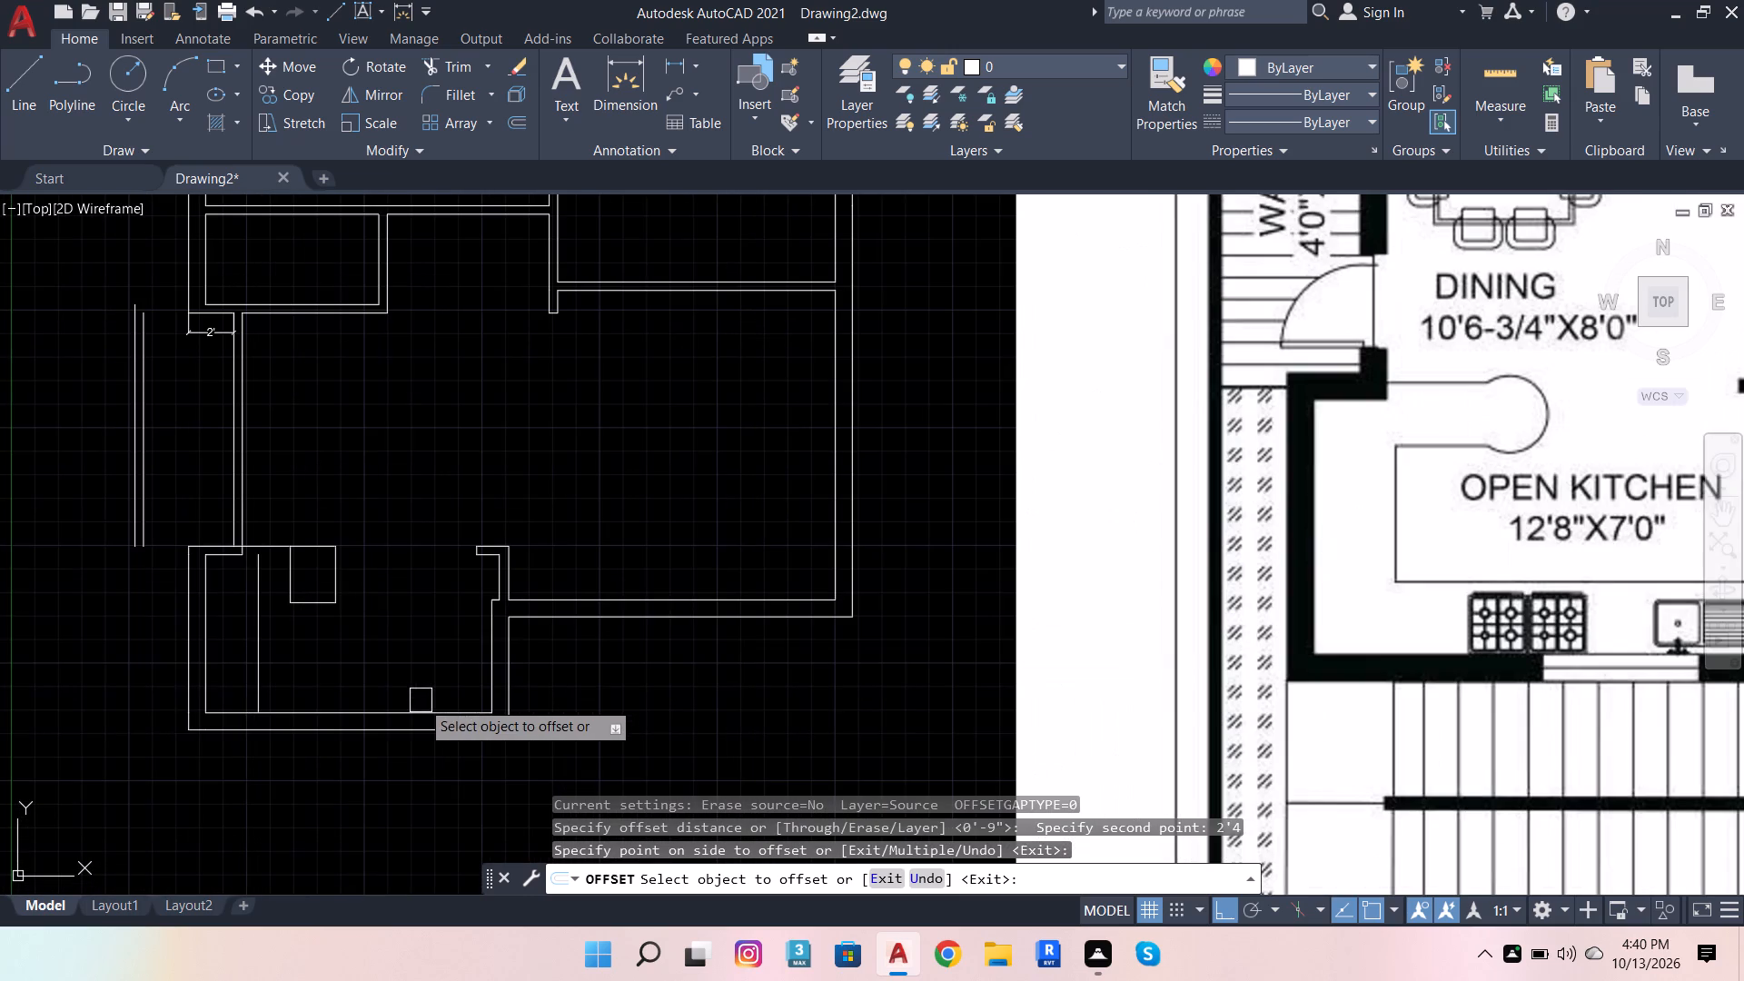
click(411, 704)
click(410, 648)
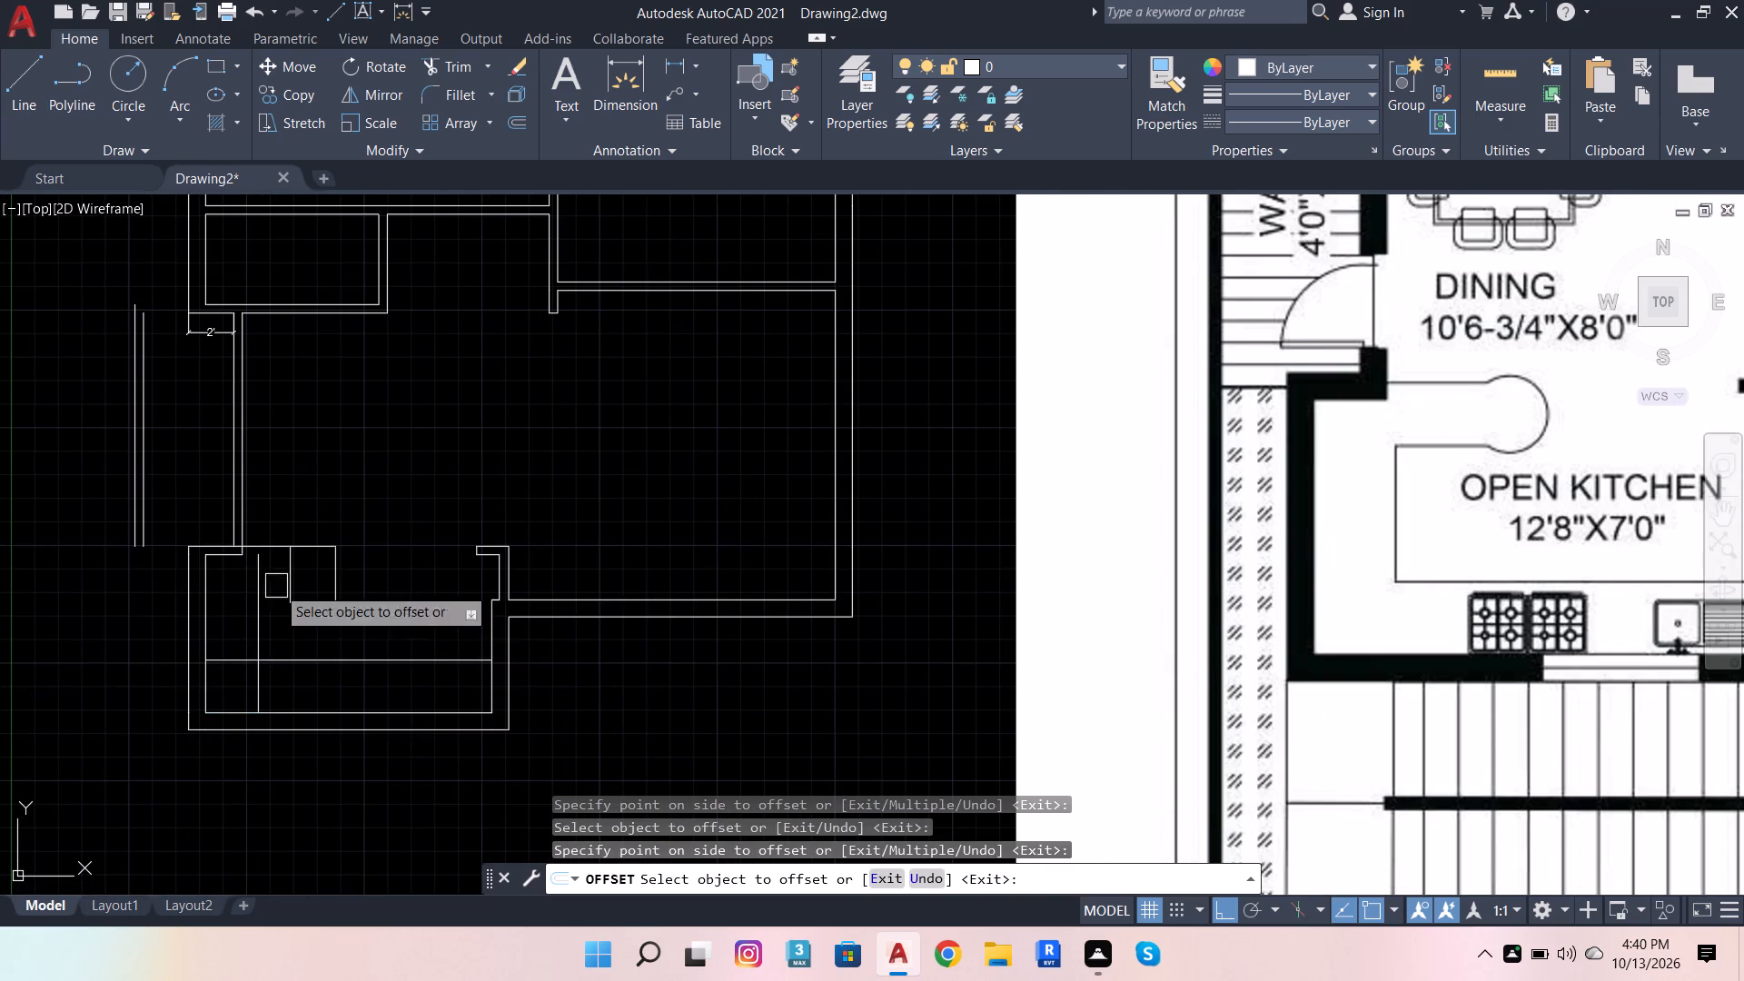
Extend the counter block's lower edge to the vertical counter line and trim the surplus segments to leave one continuous counter outline.
scroll(262, 690, down, 1)
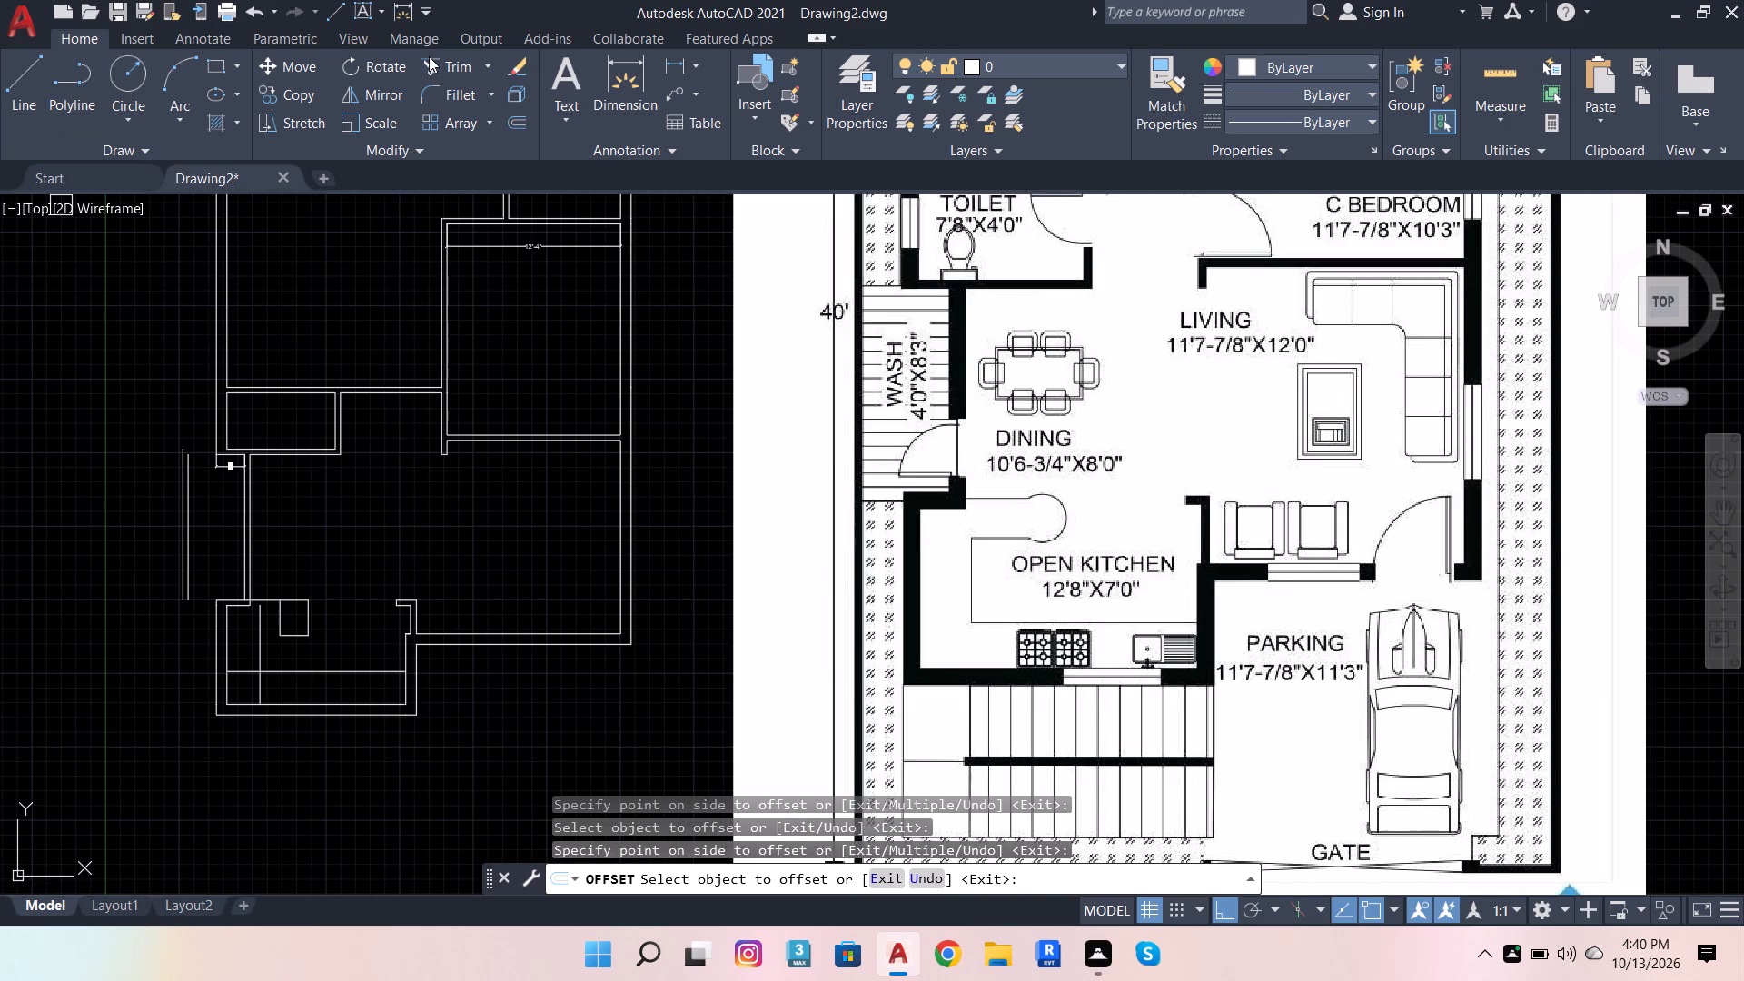
click(463, 54)
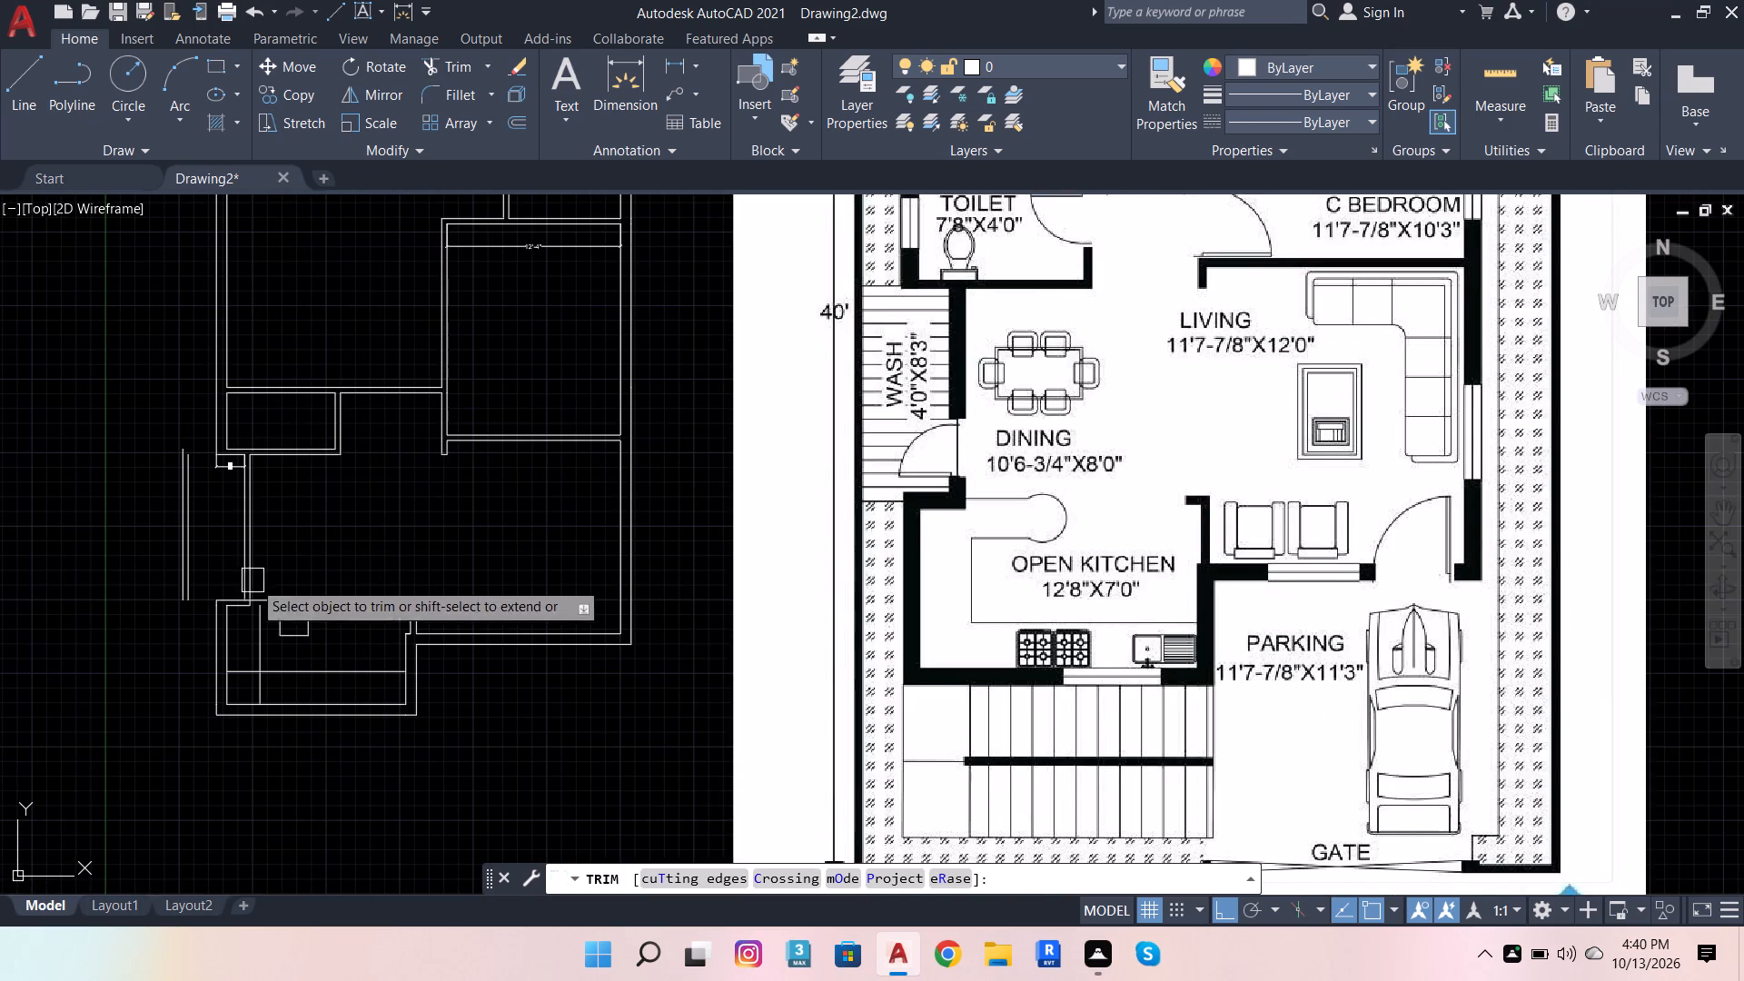
scroll(246, 617, up, 2)
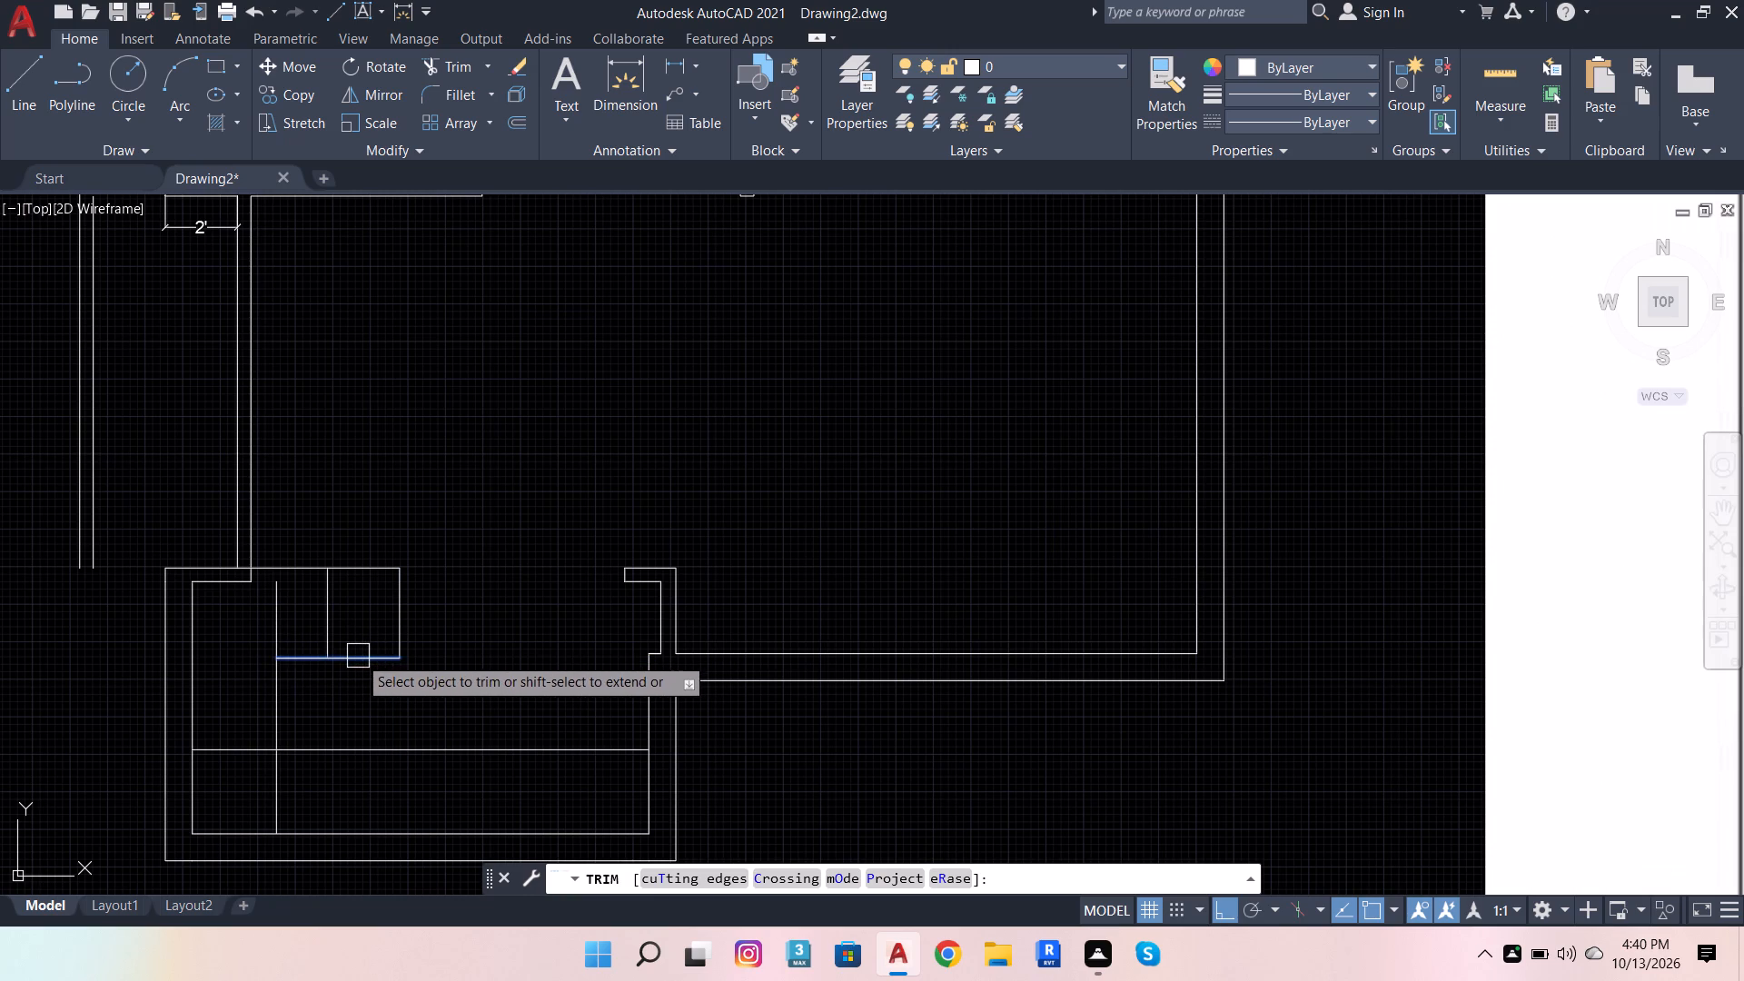
shift+click(358, 656)
click(269, 619)
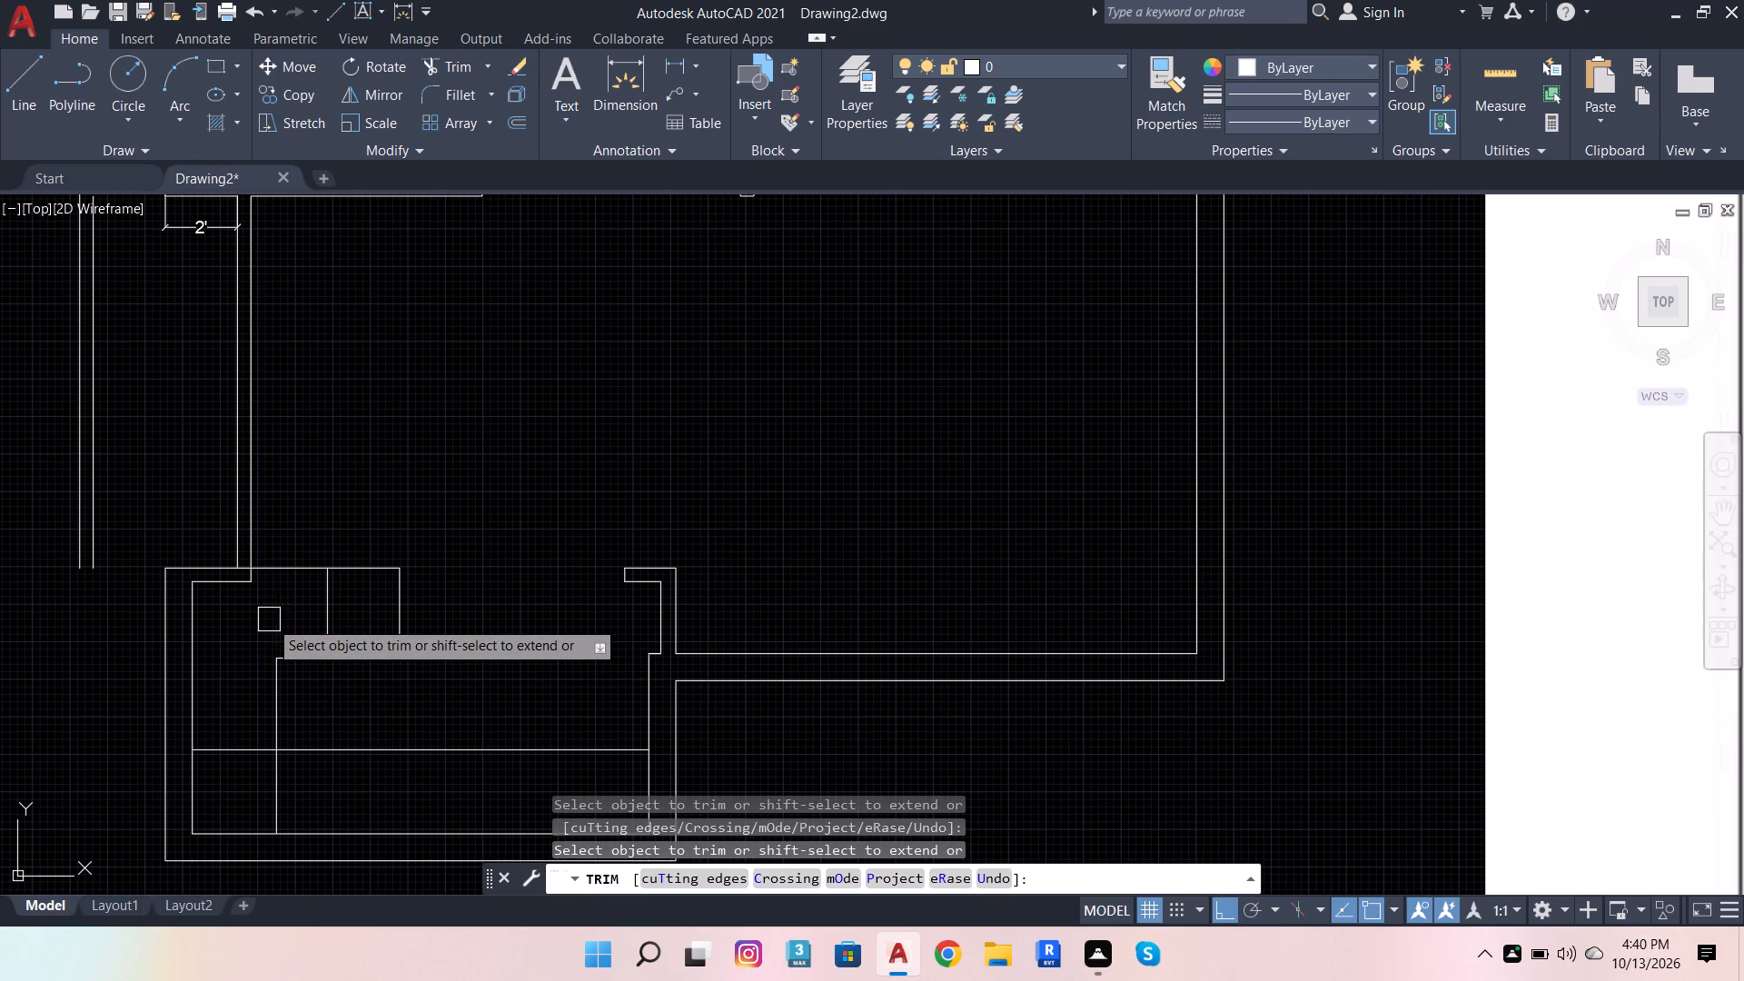
click(328, 605)
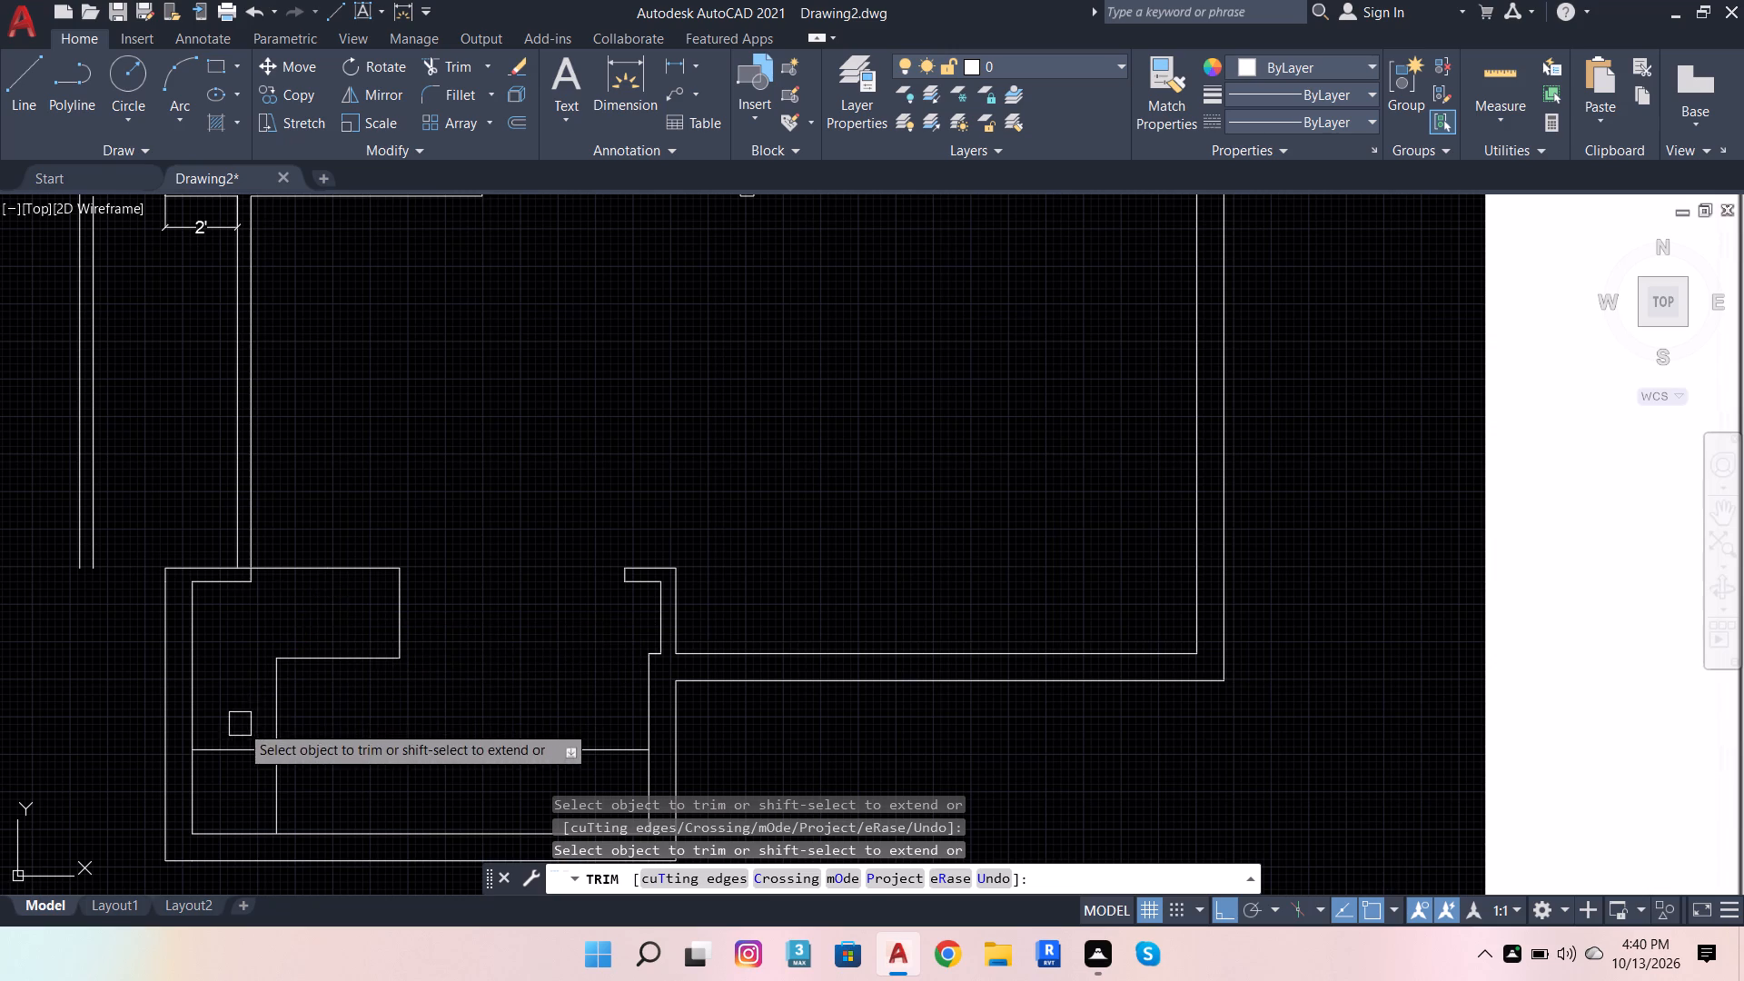
click(240, 724)
click(268, 787)
click(282, 787)
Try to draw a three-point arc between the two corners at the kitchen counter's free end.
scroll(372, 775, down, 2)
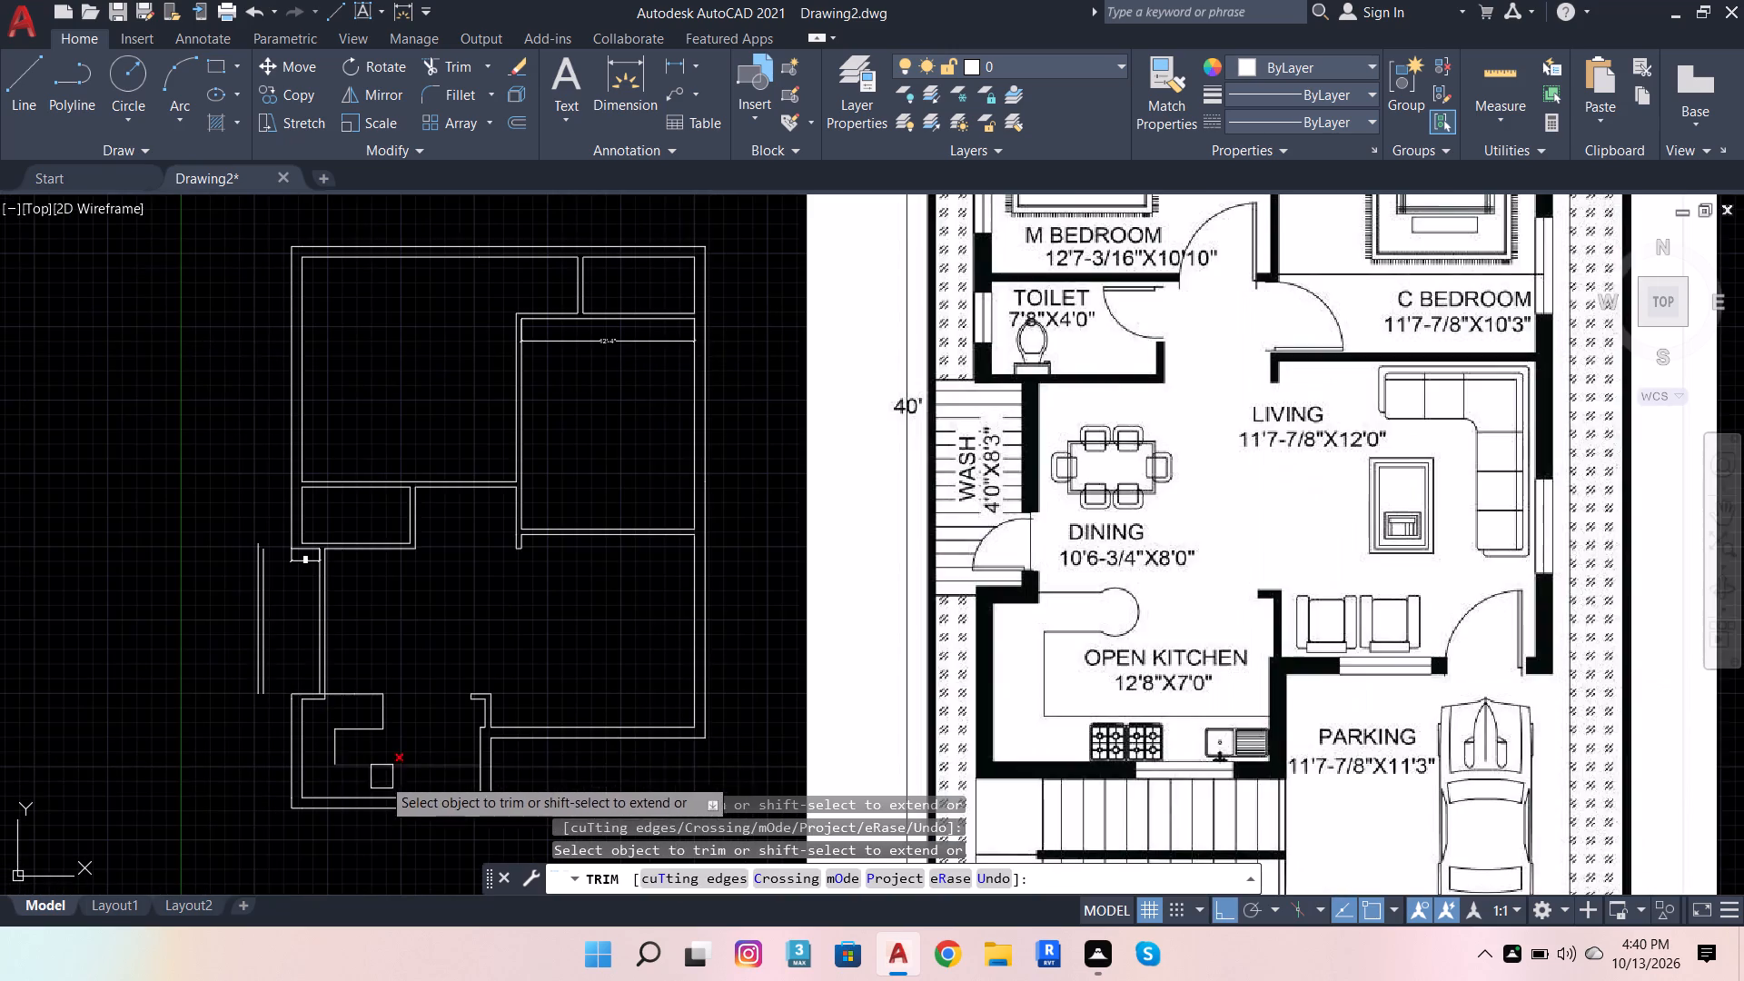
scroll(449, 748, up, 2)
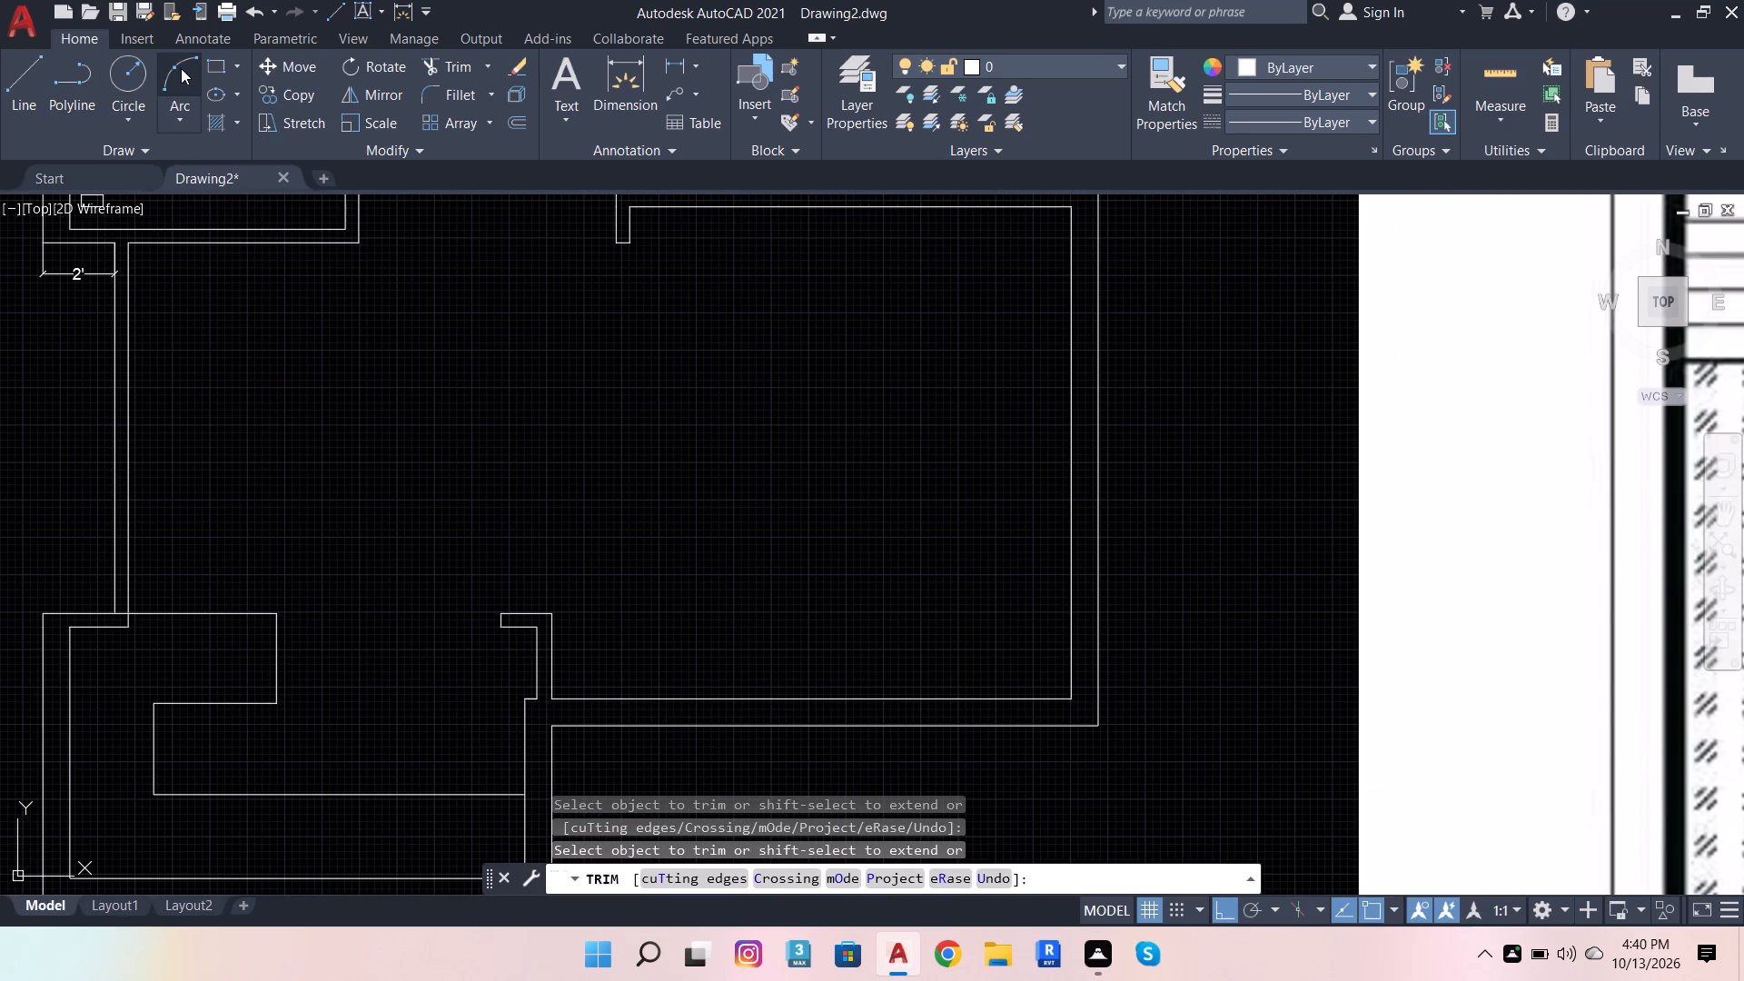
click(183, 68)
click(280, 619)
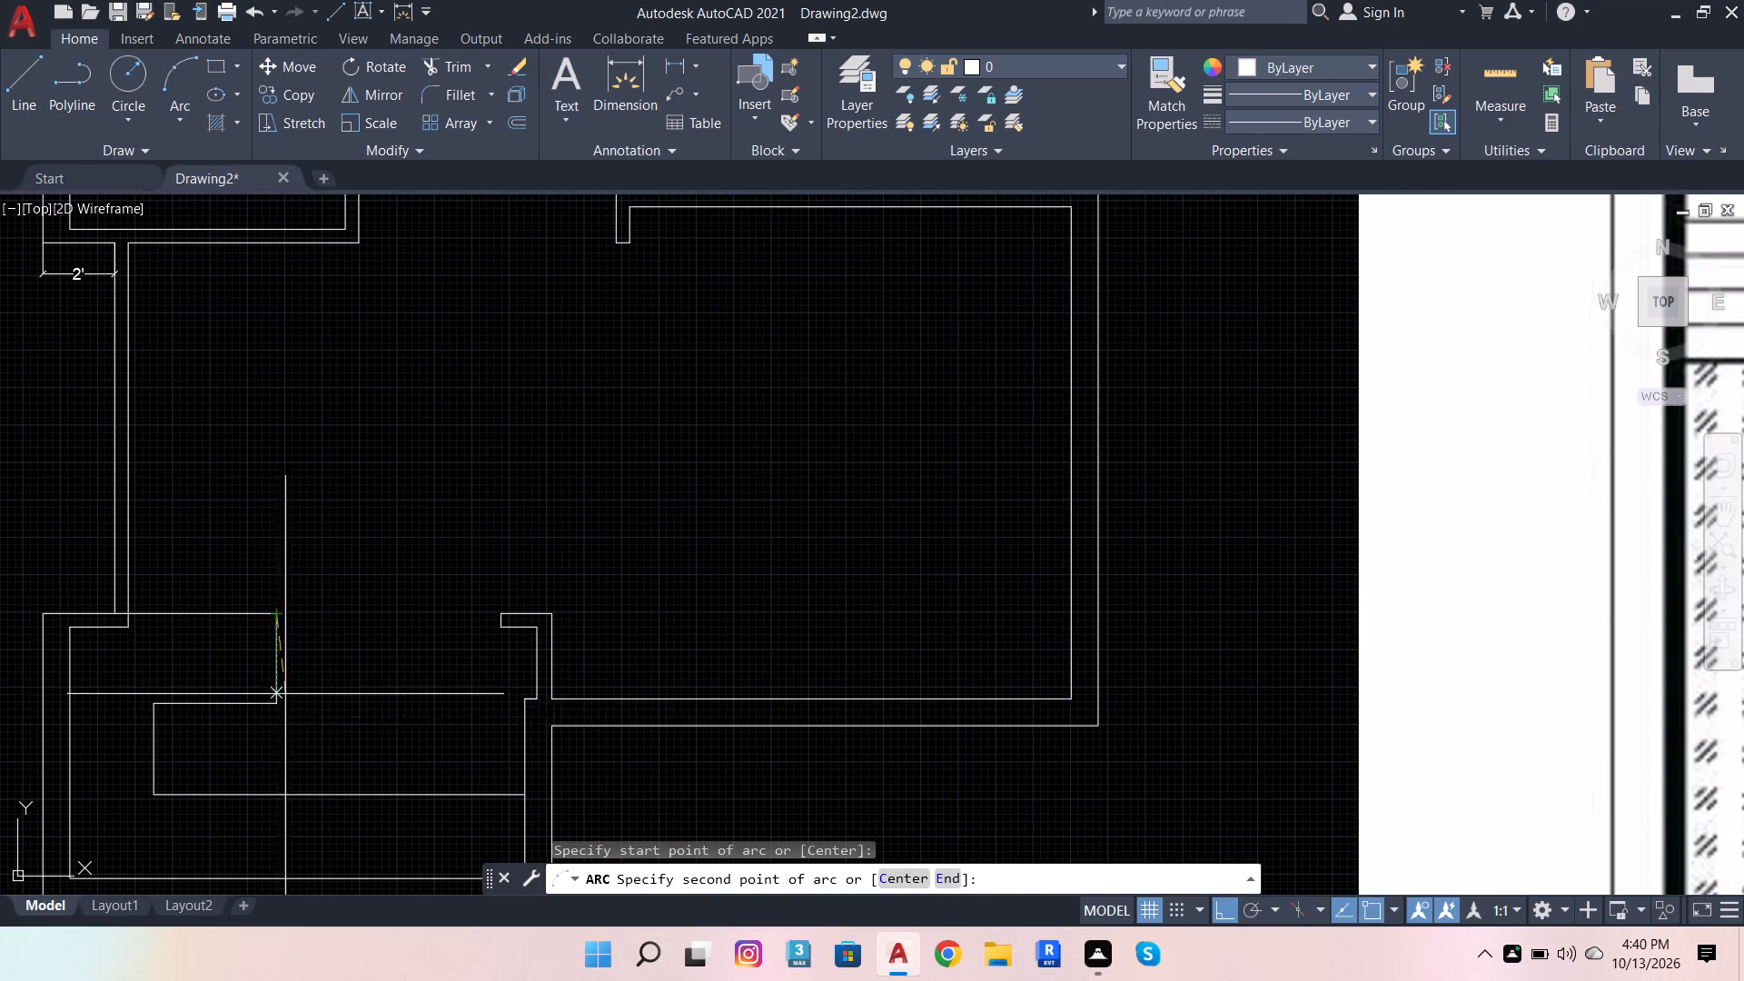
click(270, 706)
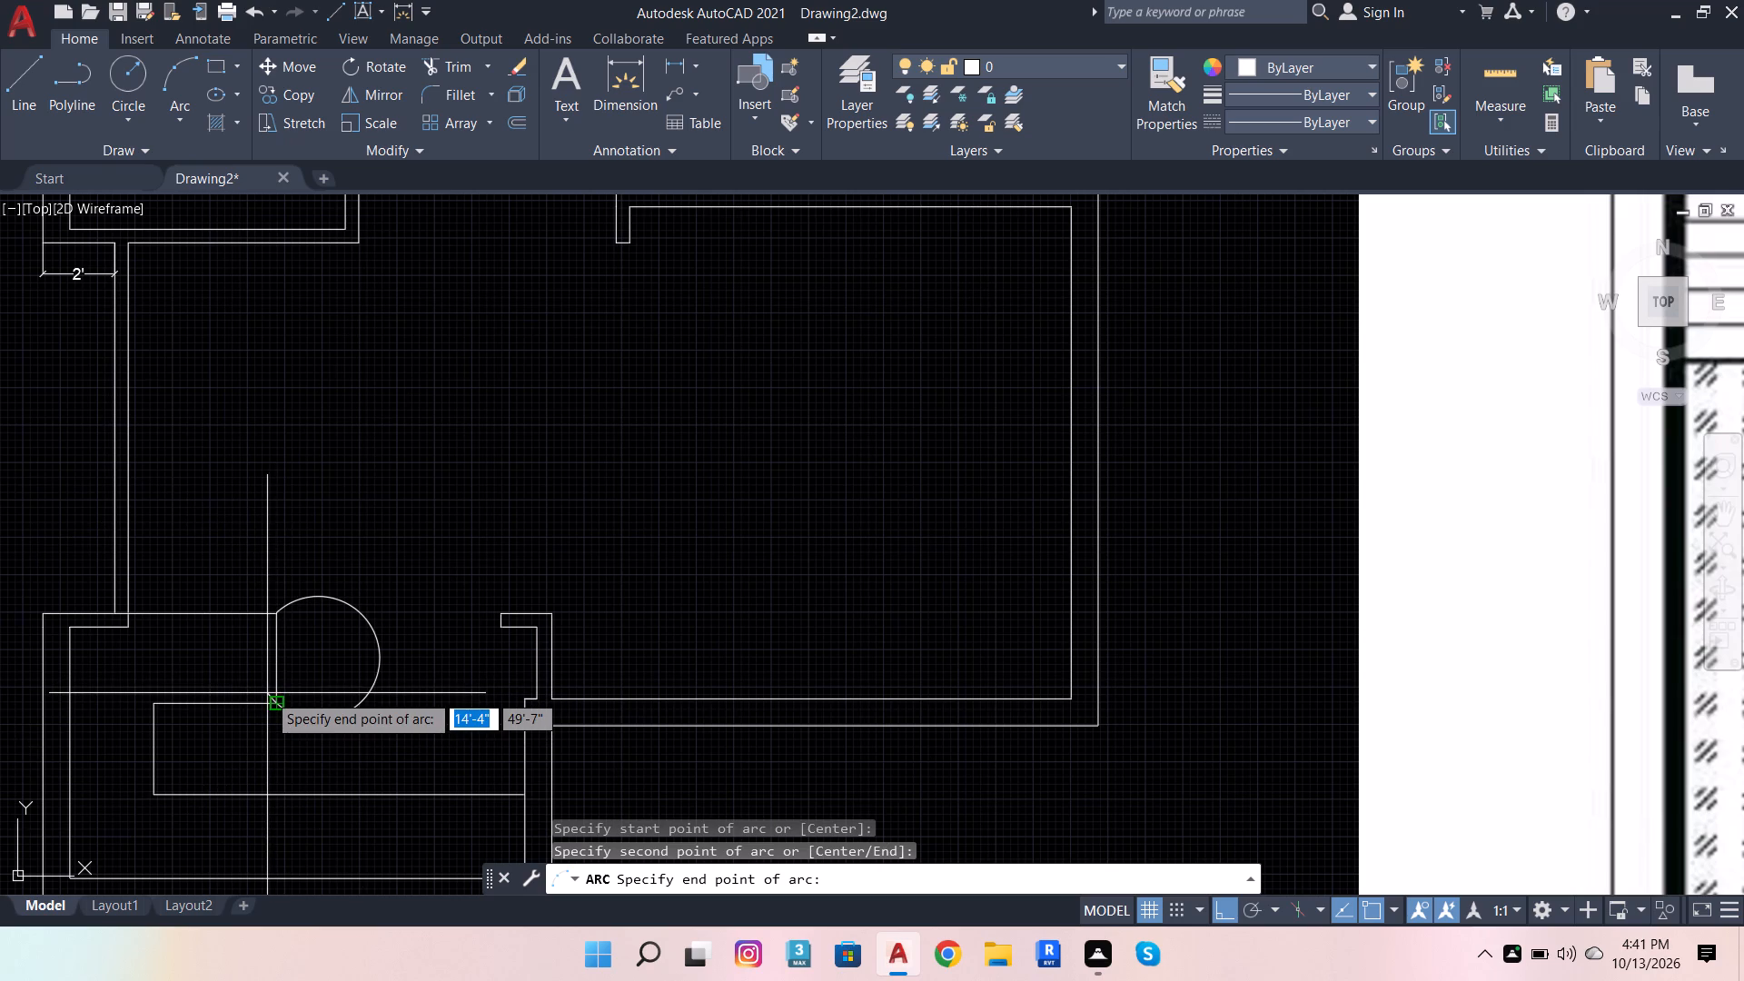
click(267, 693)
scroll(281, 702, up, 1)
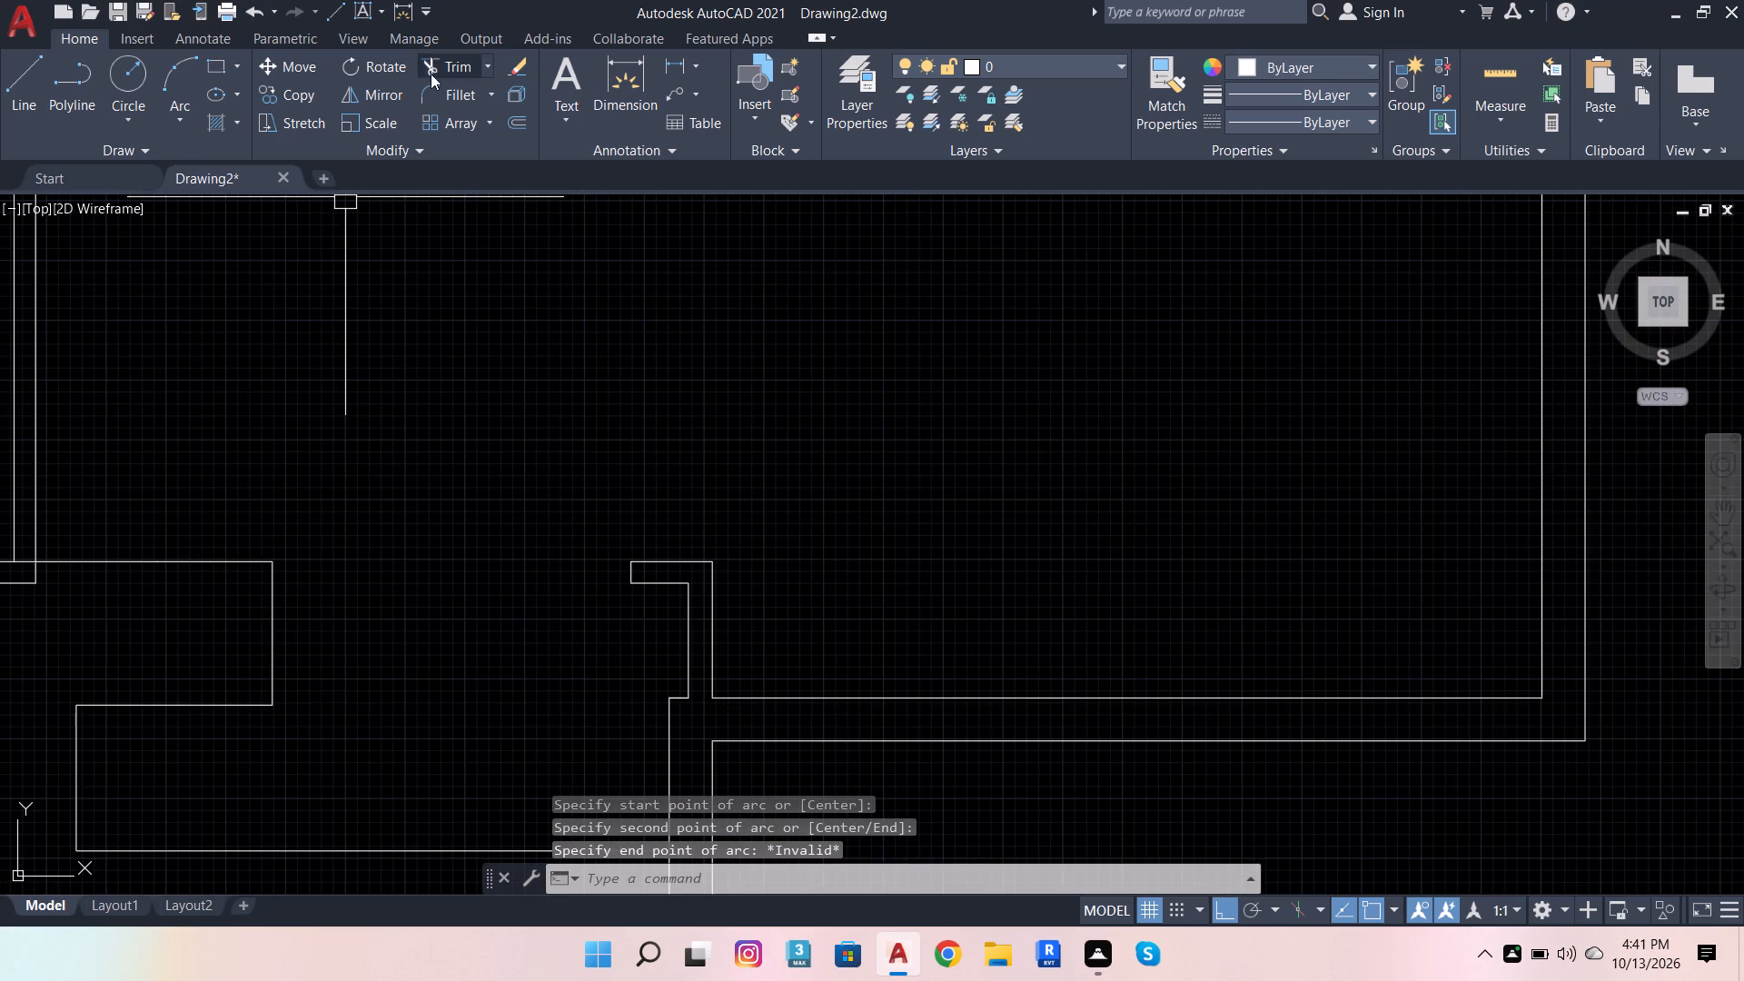
Draw a three-point arc bulging outward from the counter end's upper corner, through its lower corner and ending slightly past it.
click(174, 68)
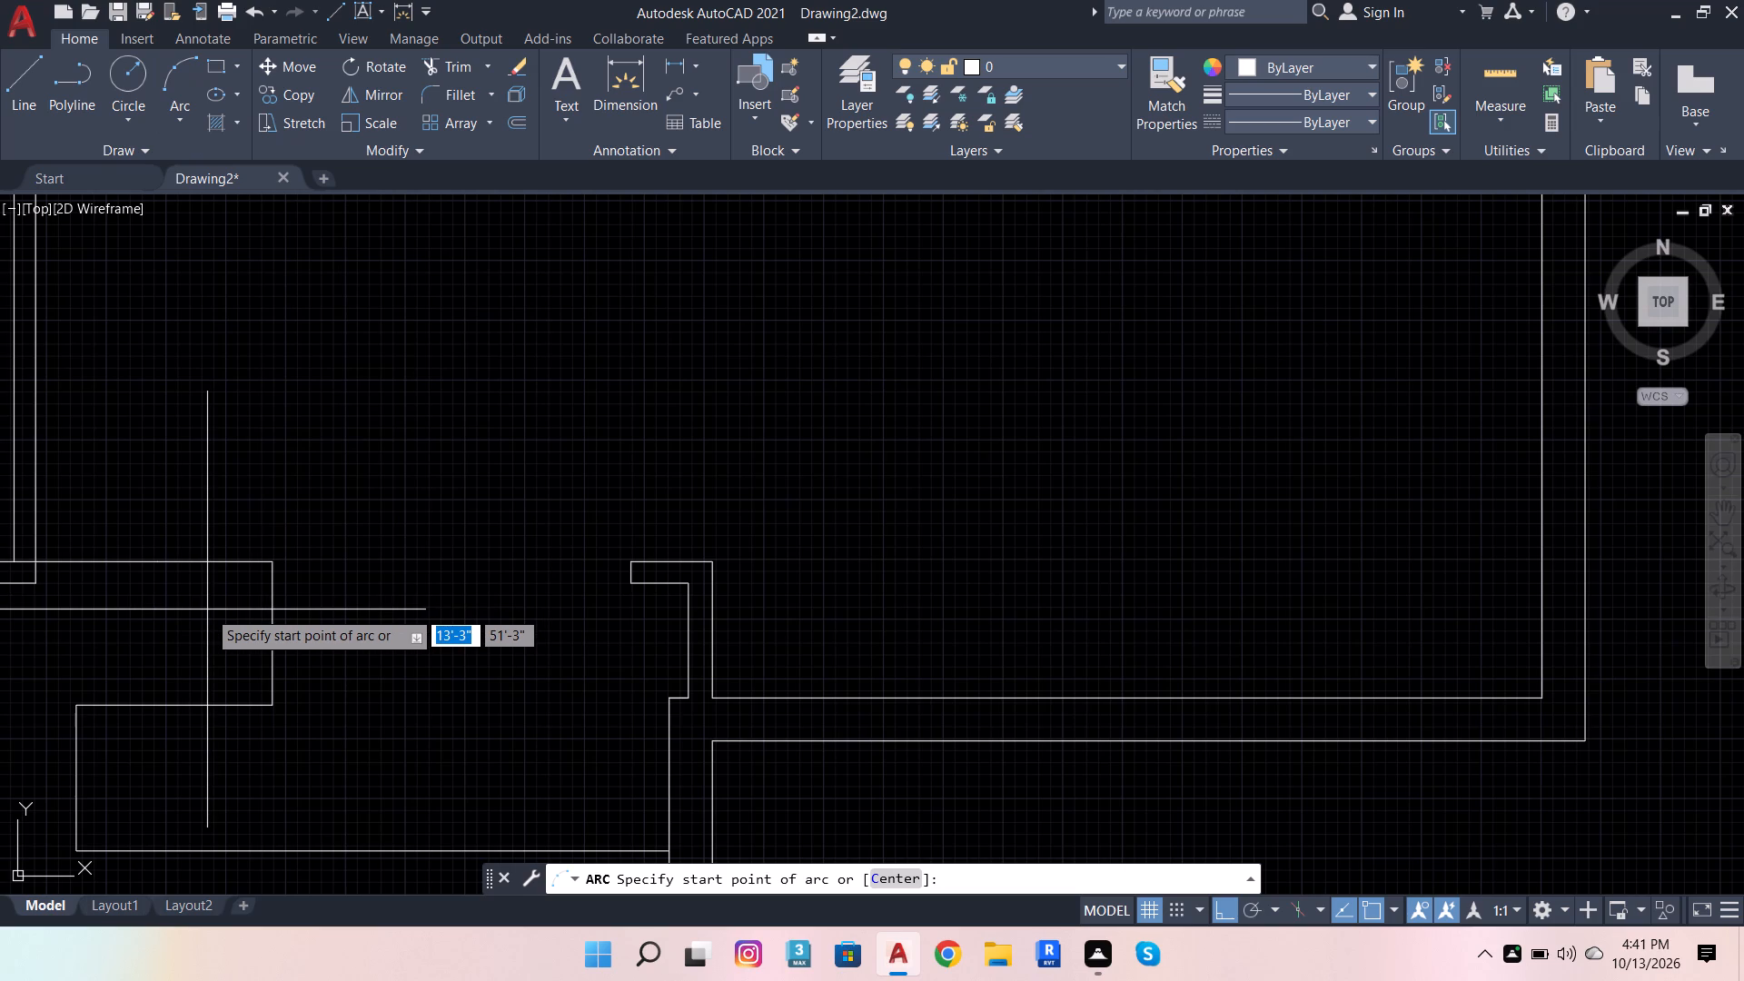
click(191, 70)
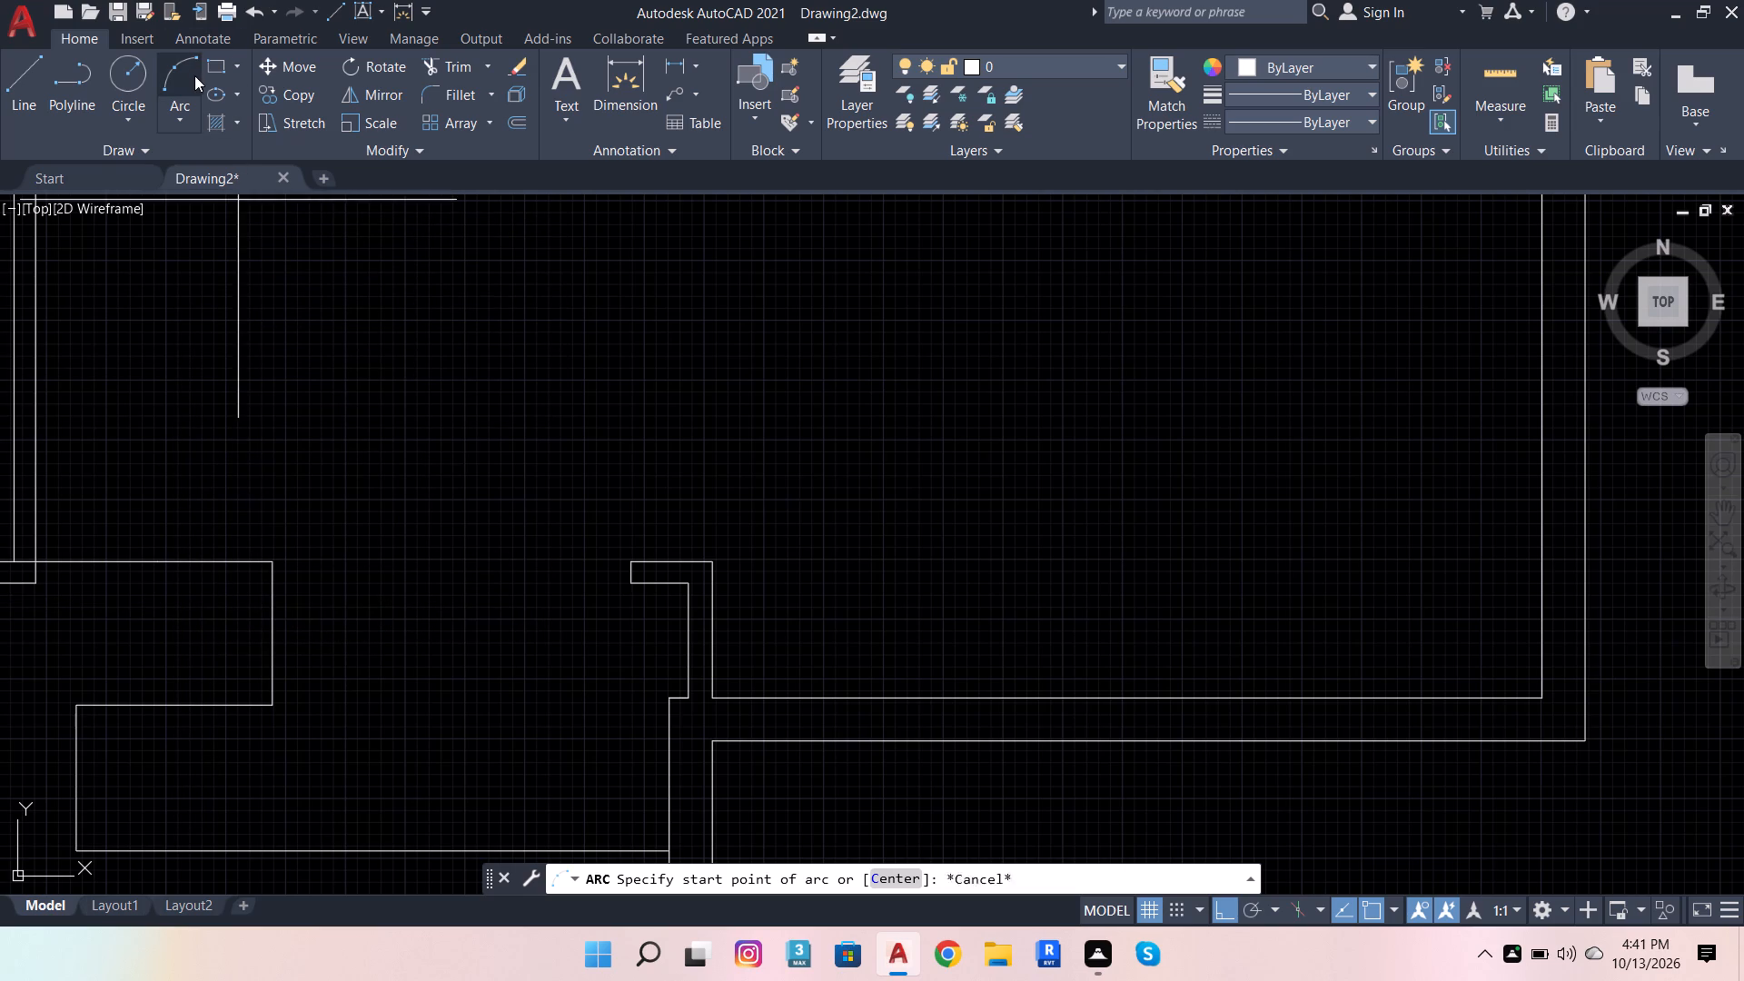
click(272, 557)
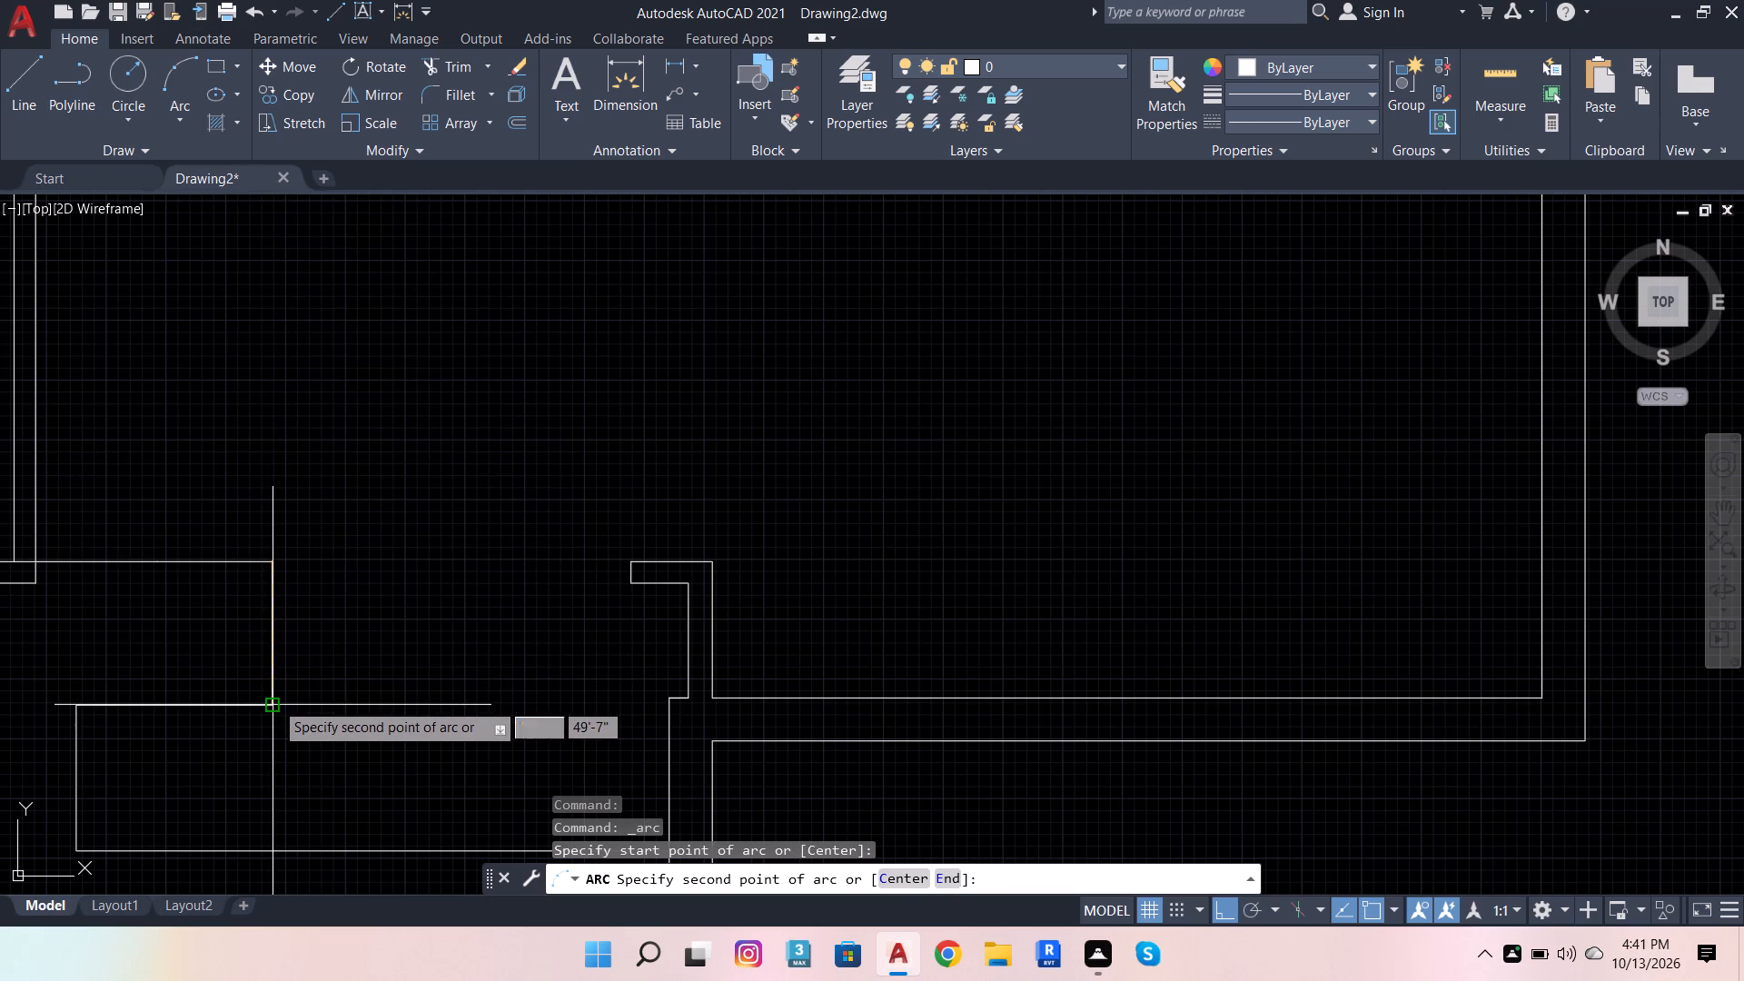
click(272, 707)
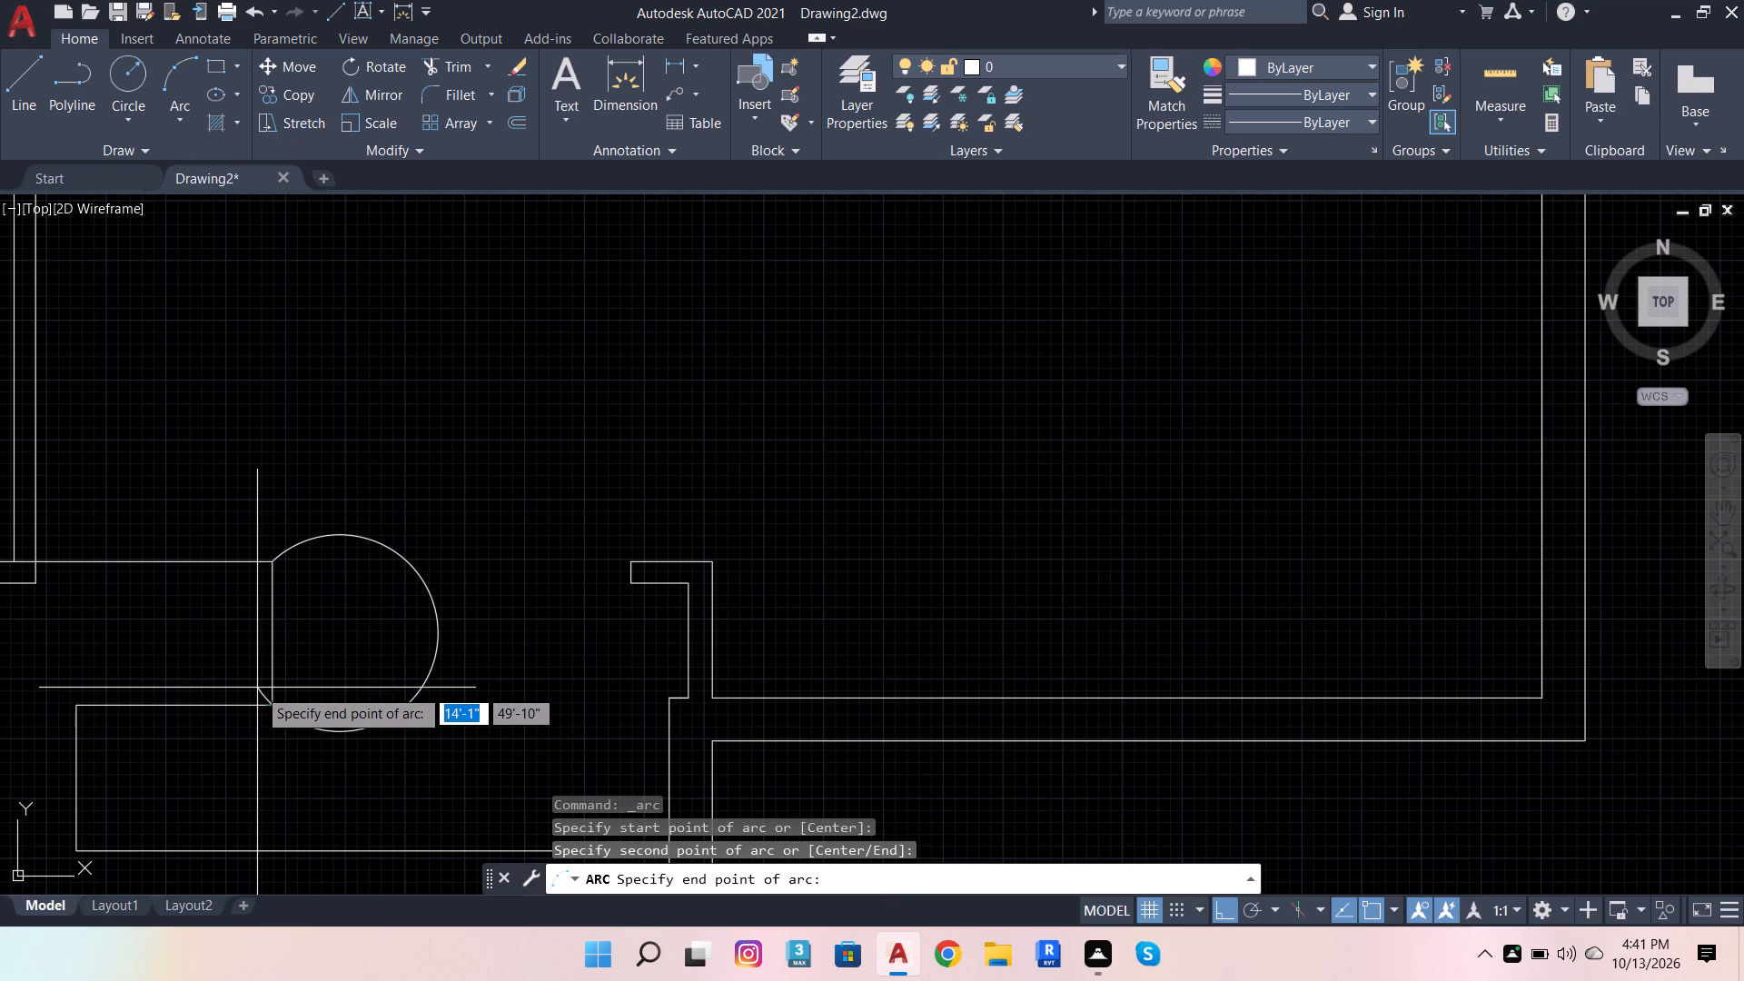
click(257, 688)
Trim the arc's overshoot and the straight counter-end line inside it to leave a rounded counter end.
click(440, 69)
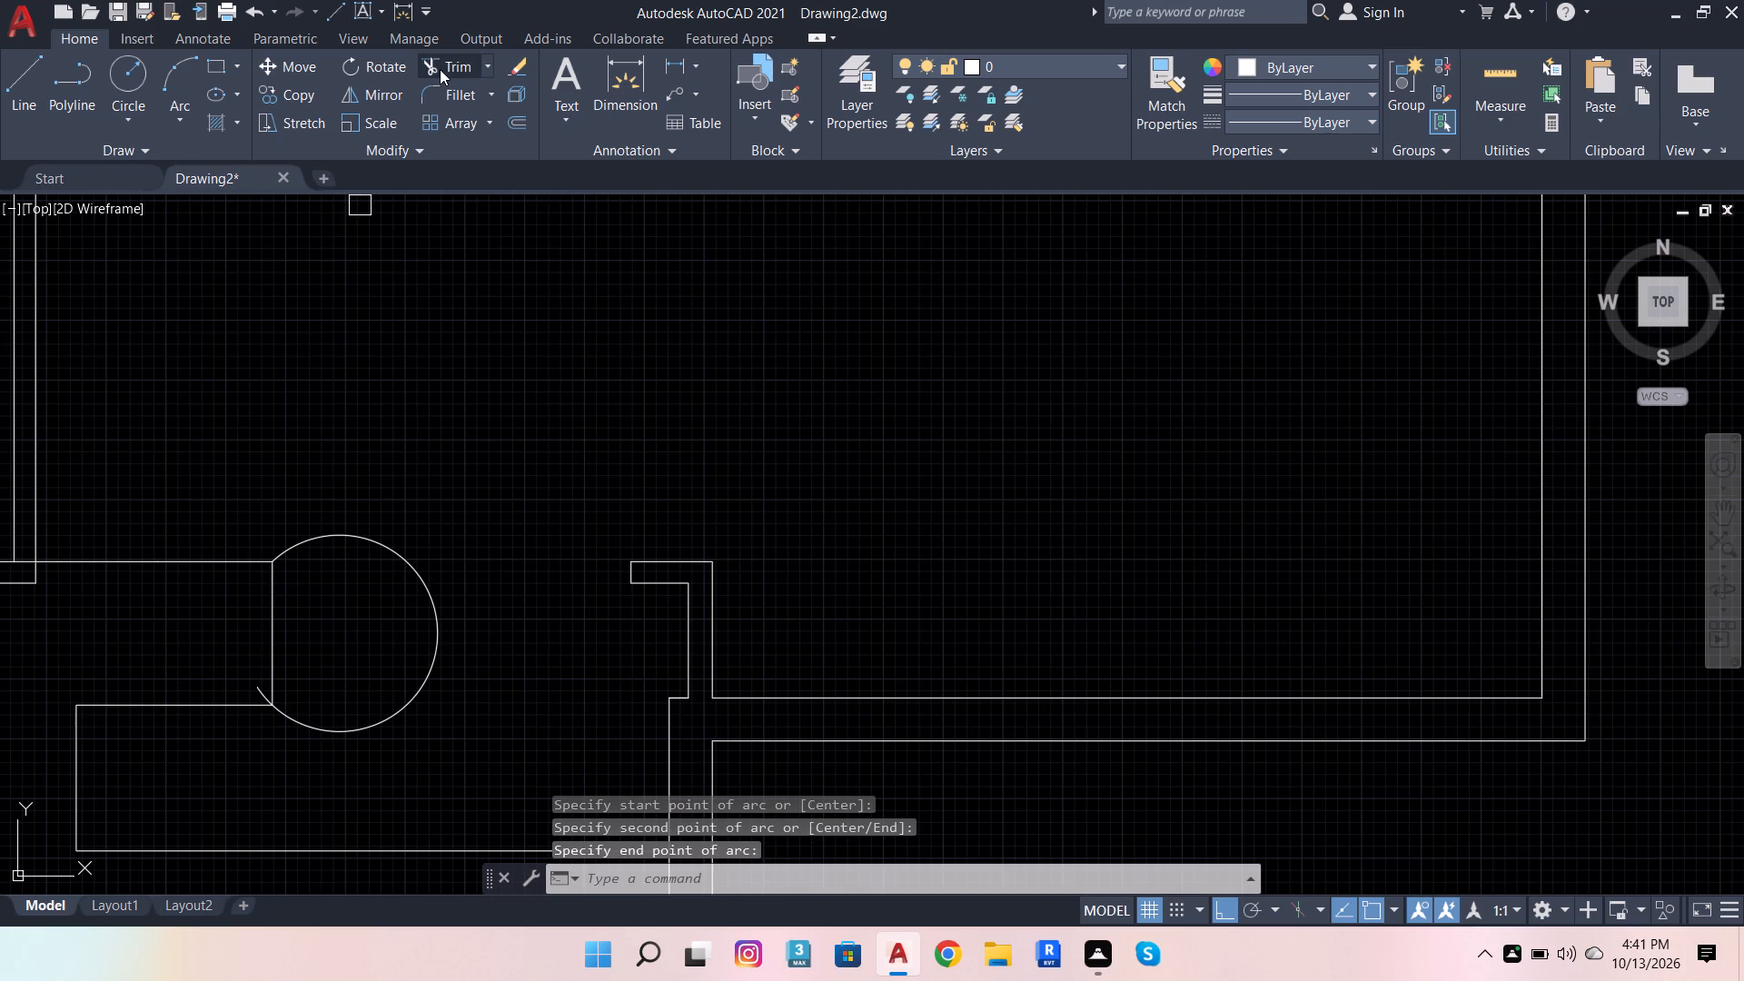
click(251, 678)
scroll(704, 651, down, 1)
click(431, 657)
Remove the two stray vertical lines beside the wash area and the 2' dimension below the toilet using Trim.
scroll(275, 676, down, 2)
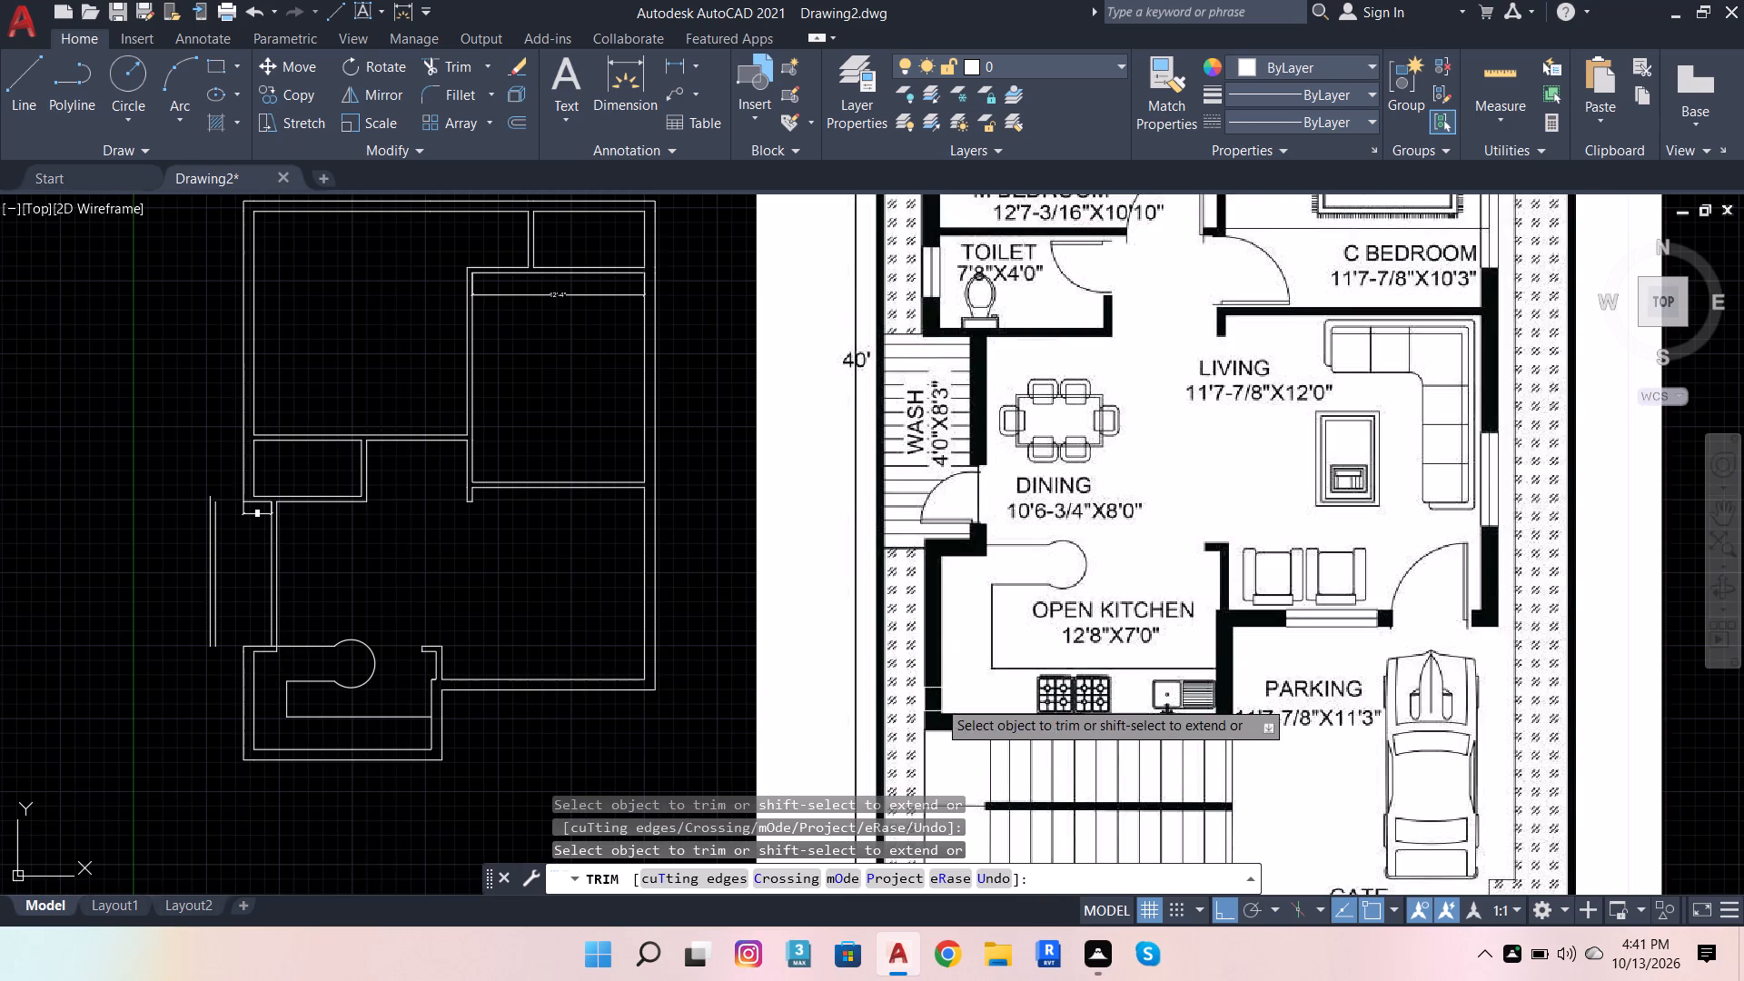
scroll(841, 684, down, 1)
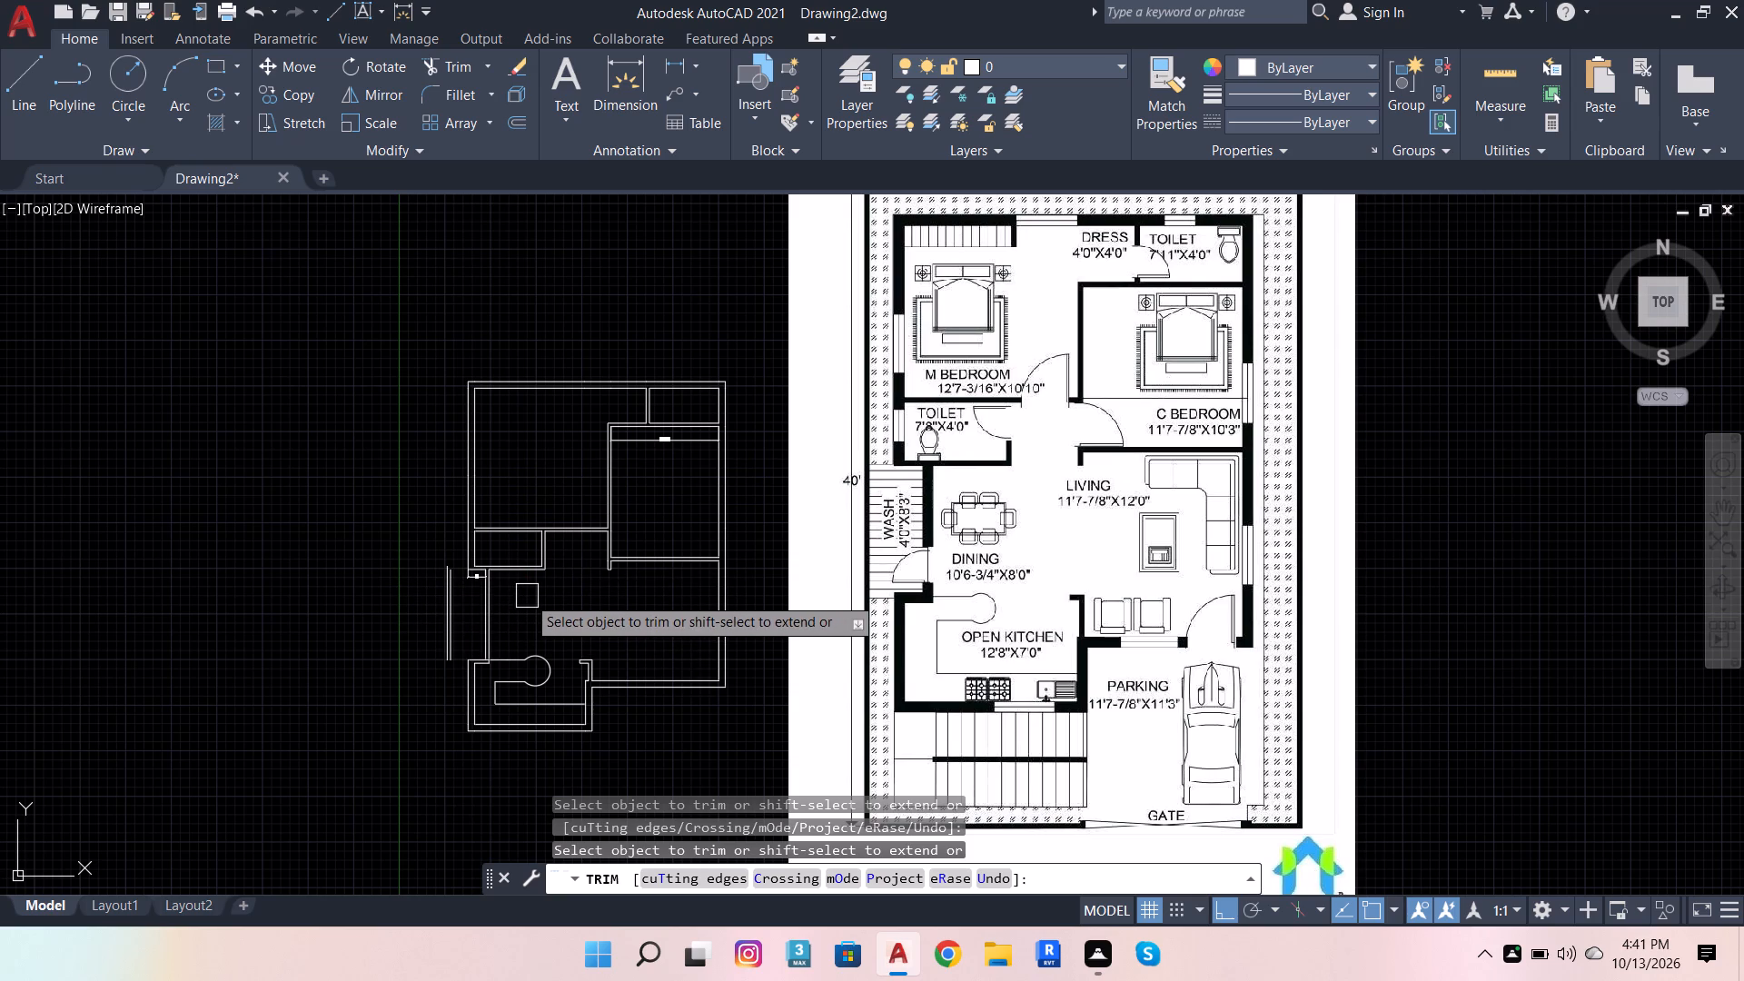
scroll(429, 648, up, 2)
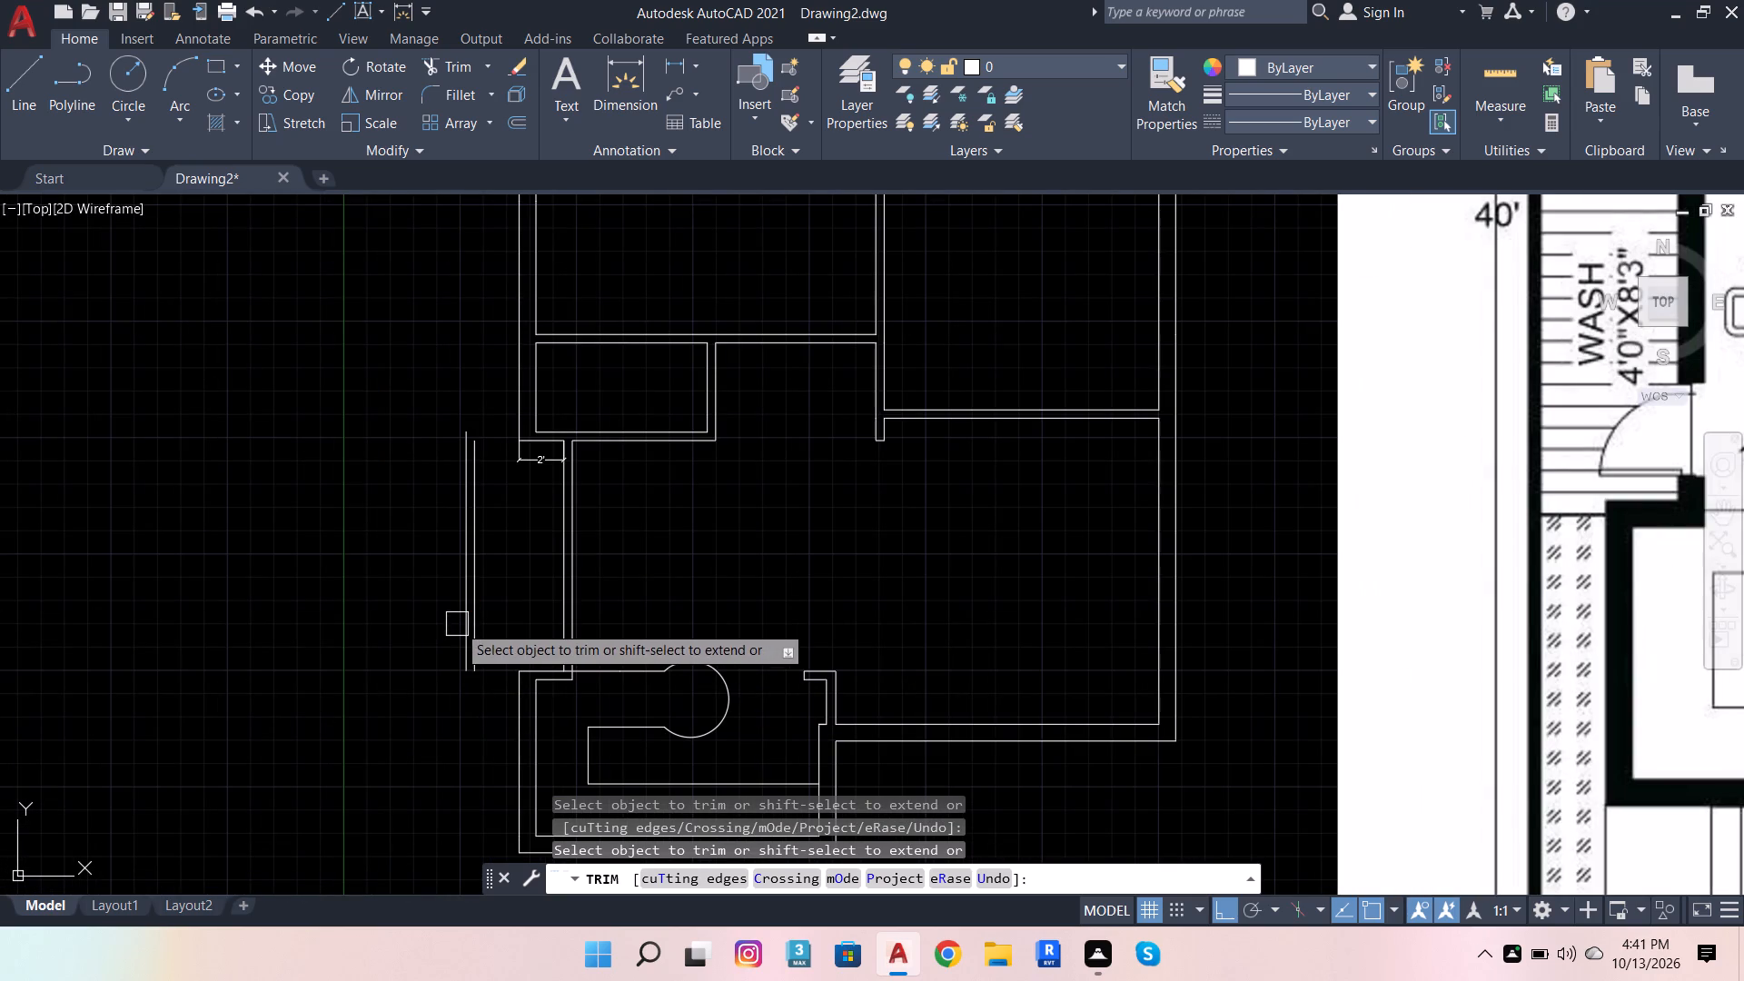
click(457, 623)
click(475, 611)
scroll(144, 649, down, 1)
scroll(223, 588, up, 2)
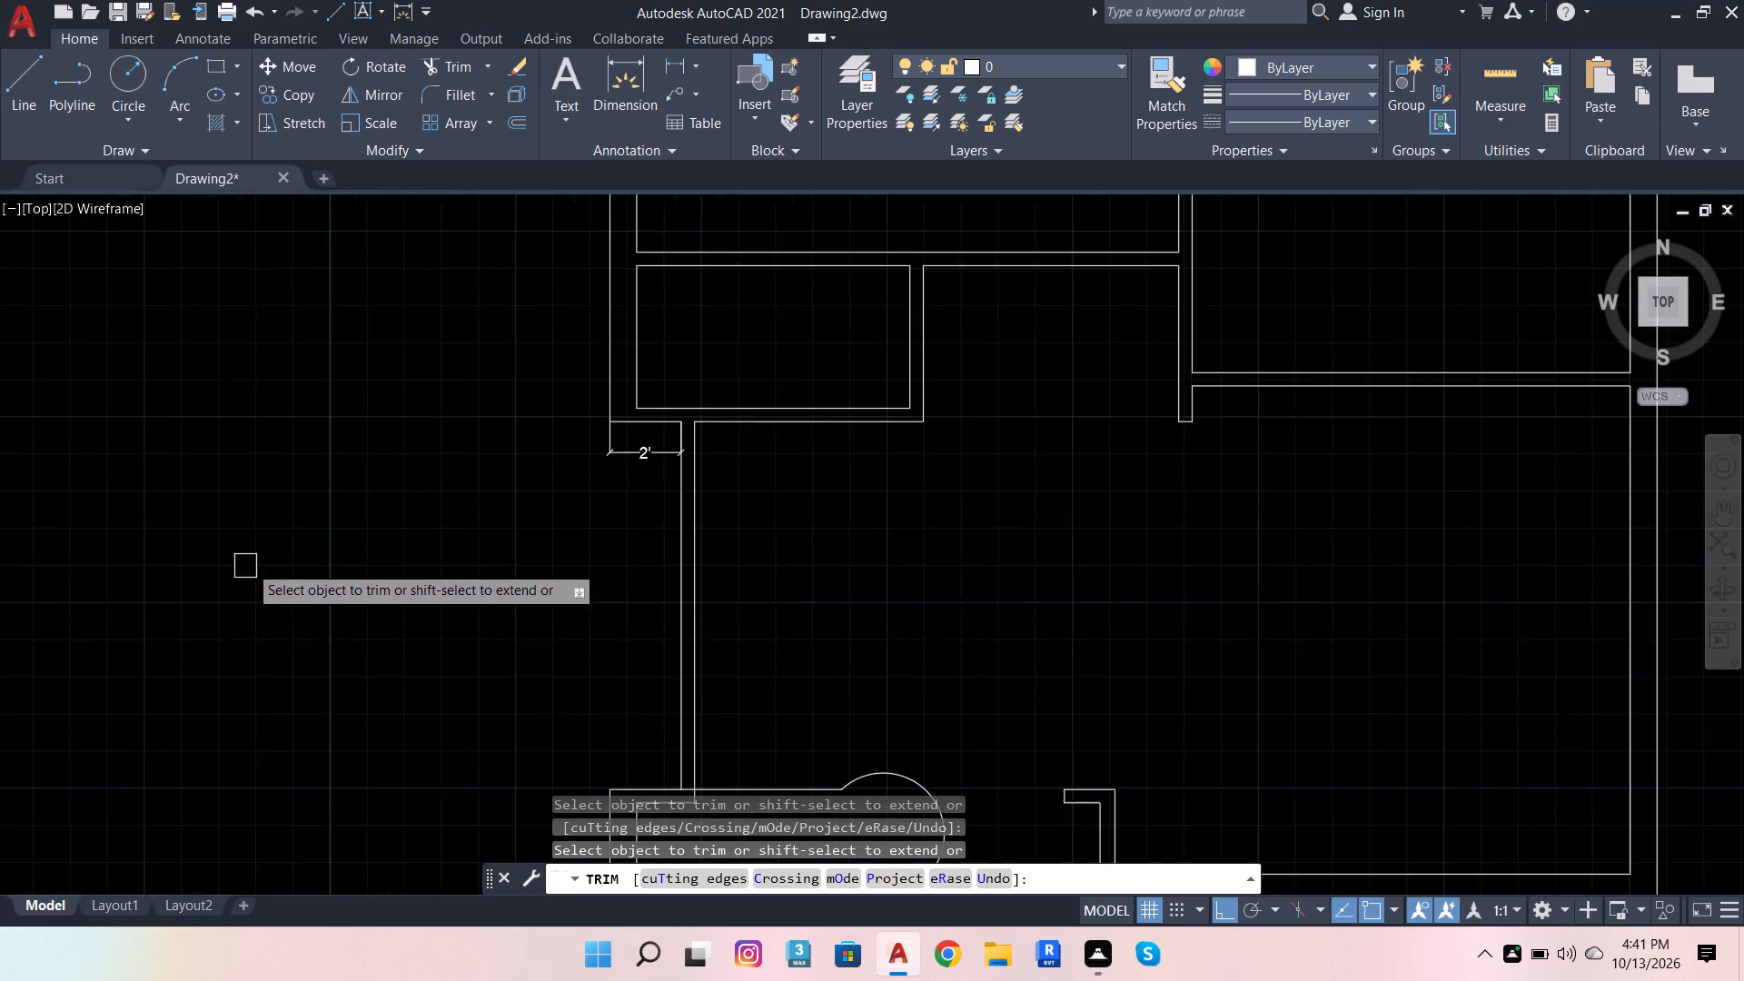
click(627, 451)
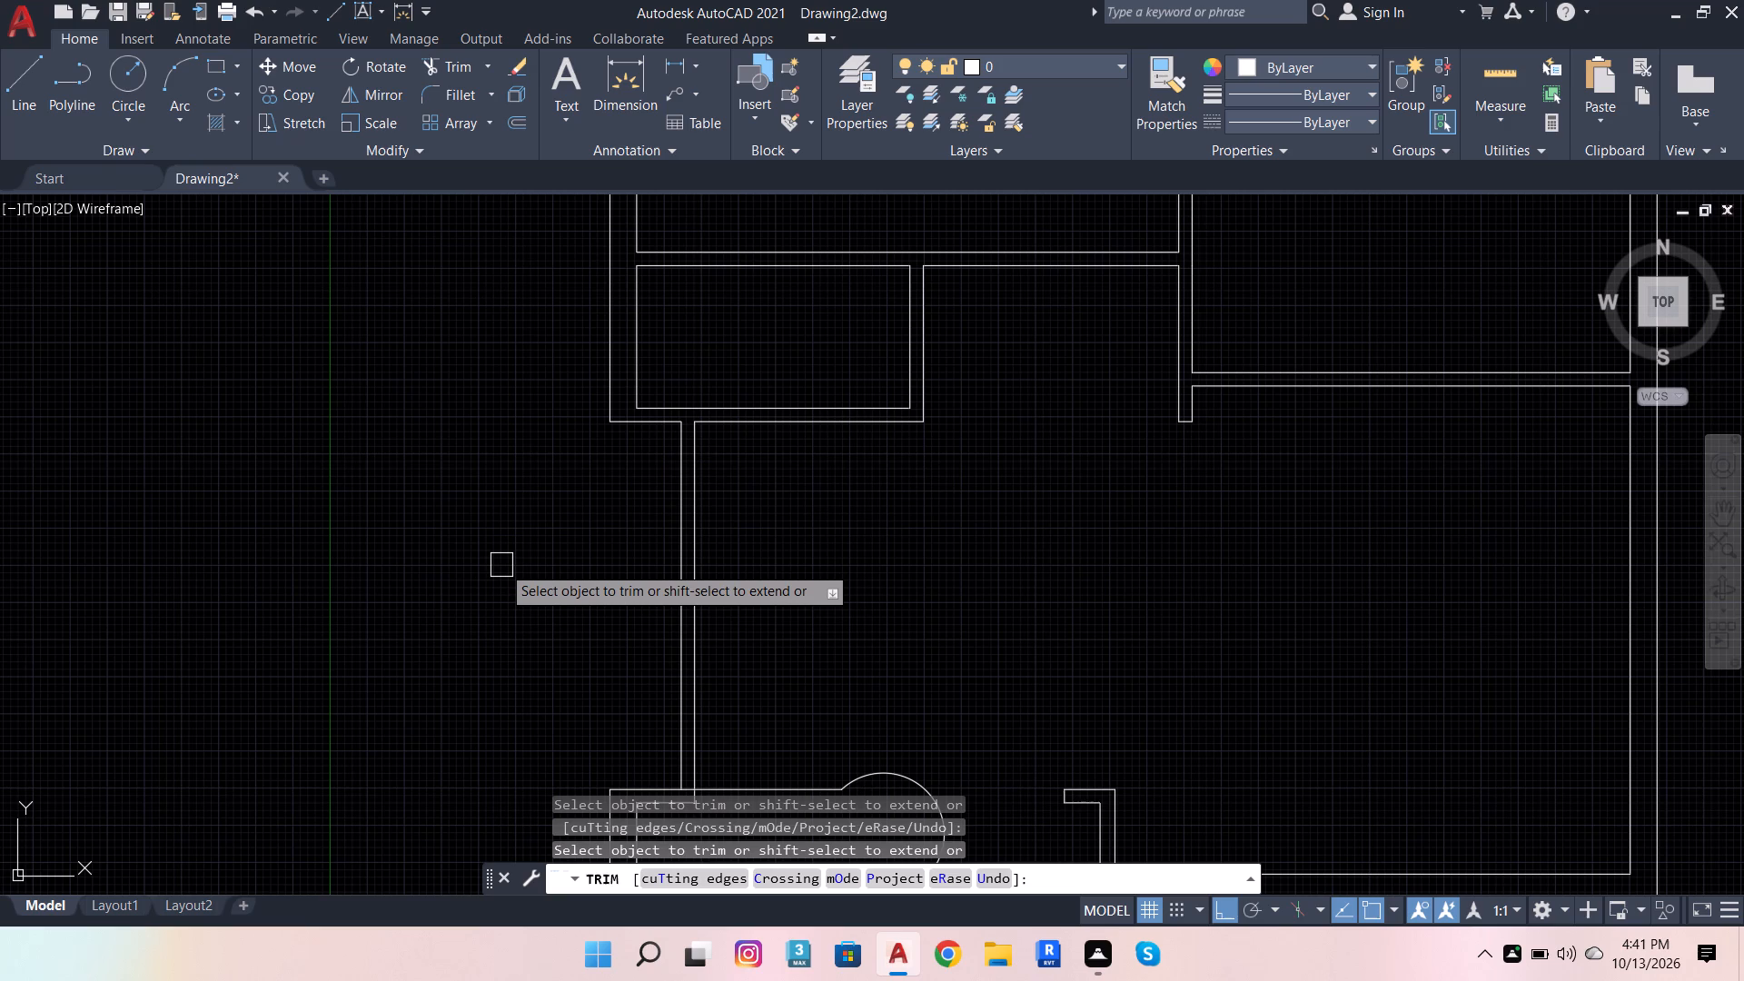
scroll(458, 572, down, 3)
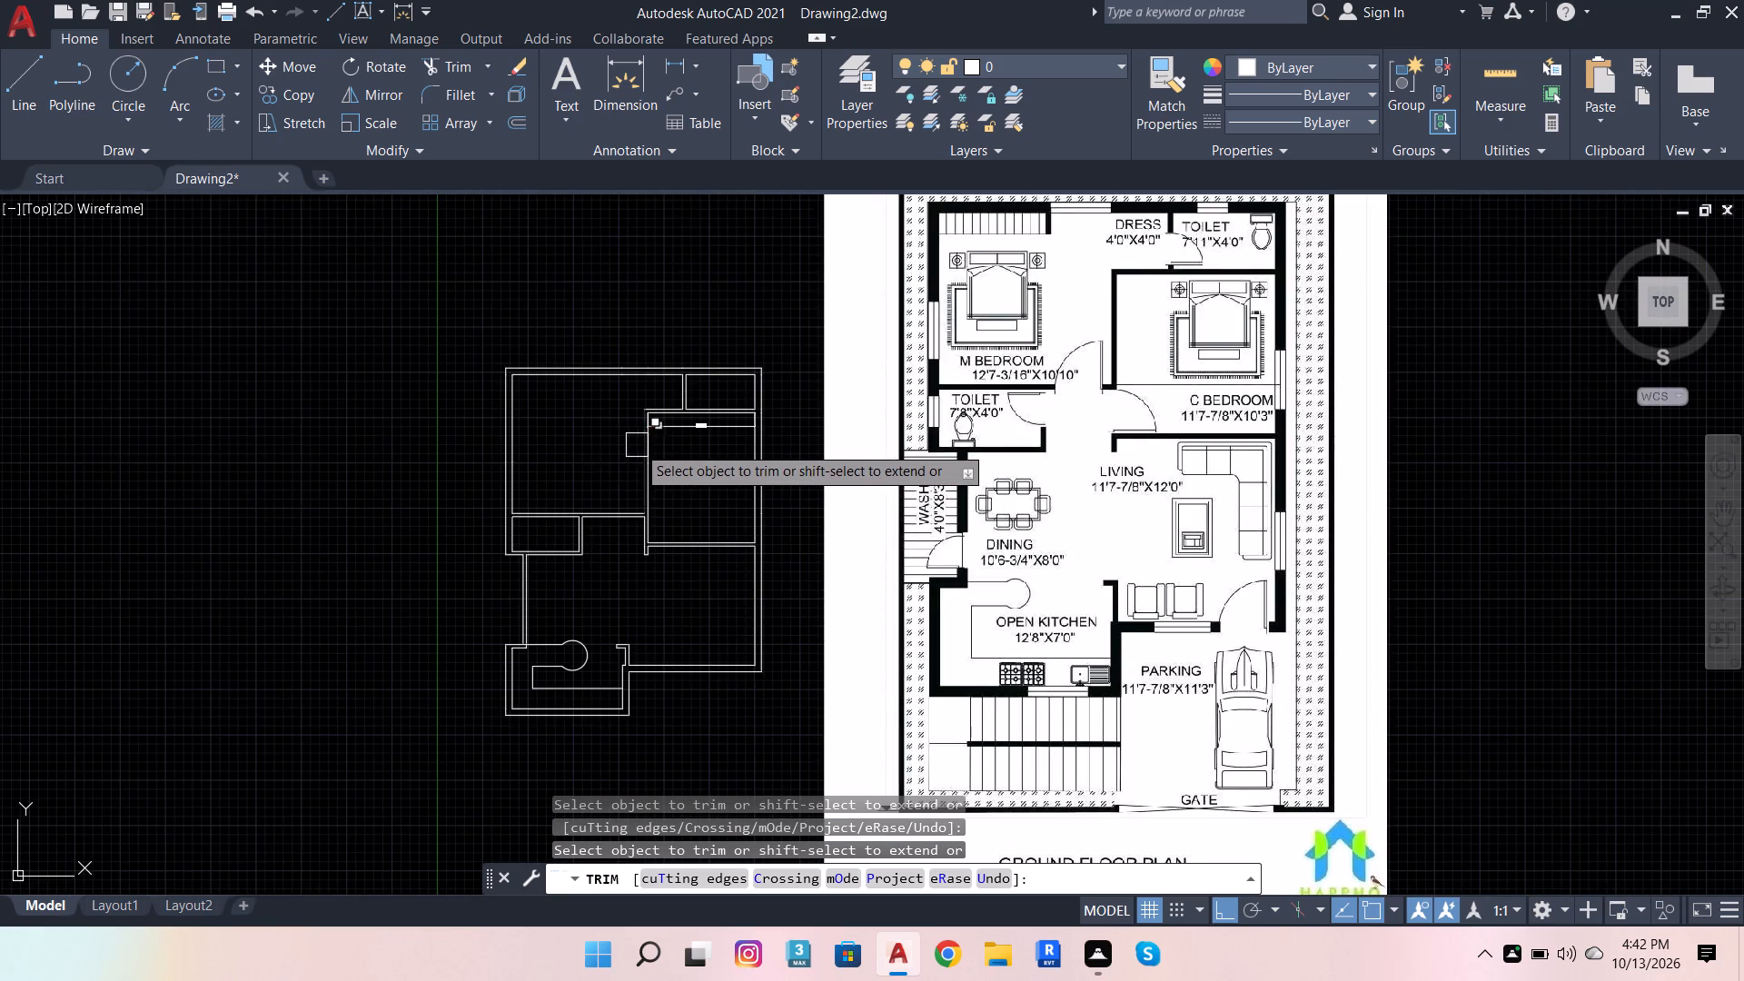
scroll(637, 445, up, 1)
key(Escape)
Offset the outer lines of the plan's left, top and right walls outward by 2'.
click(410, 459)
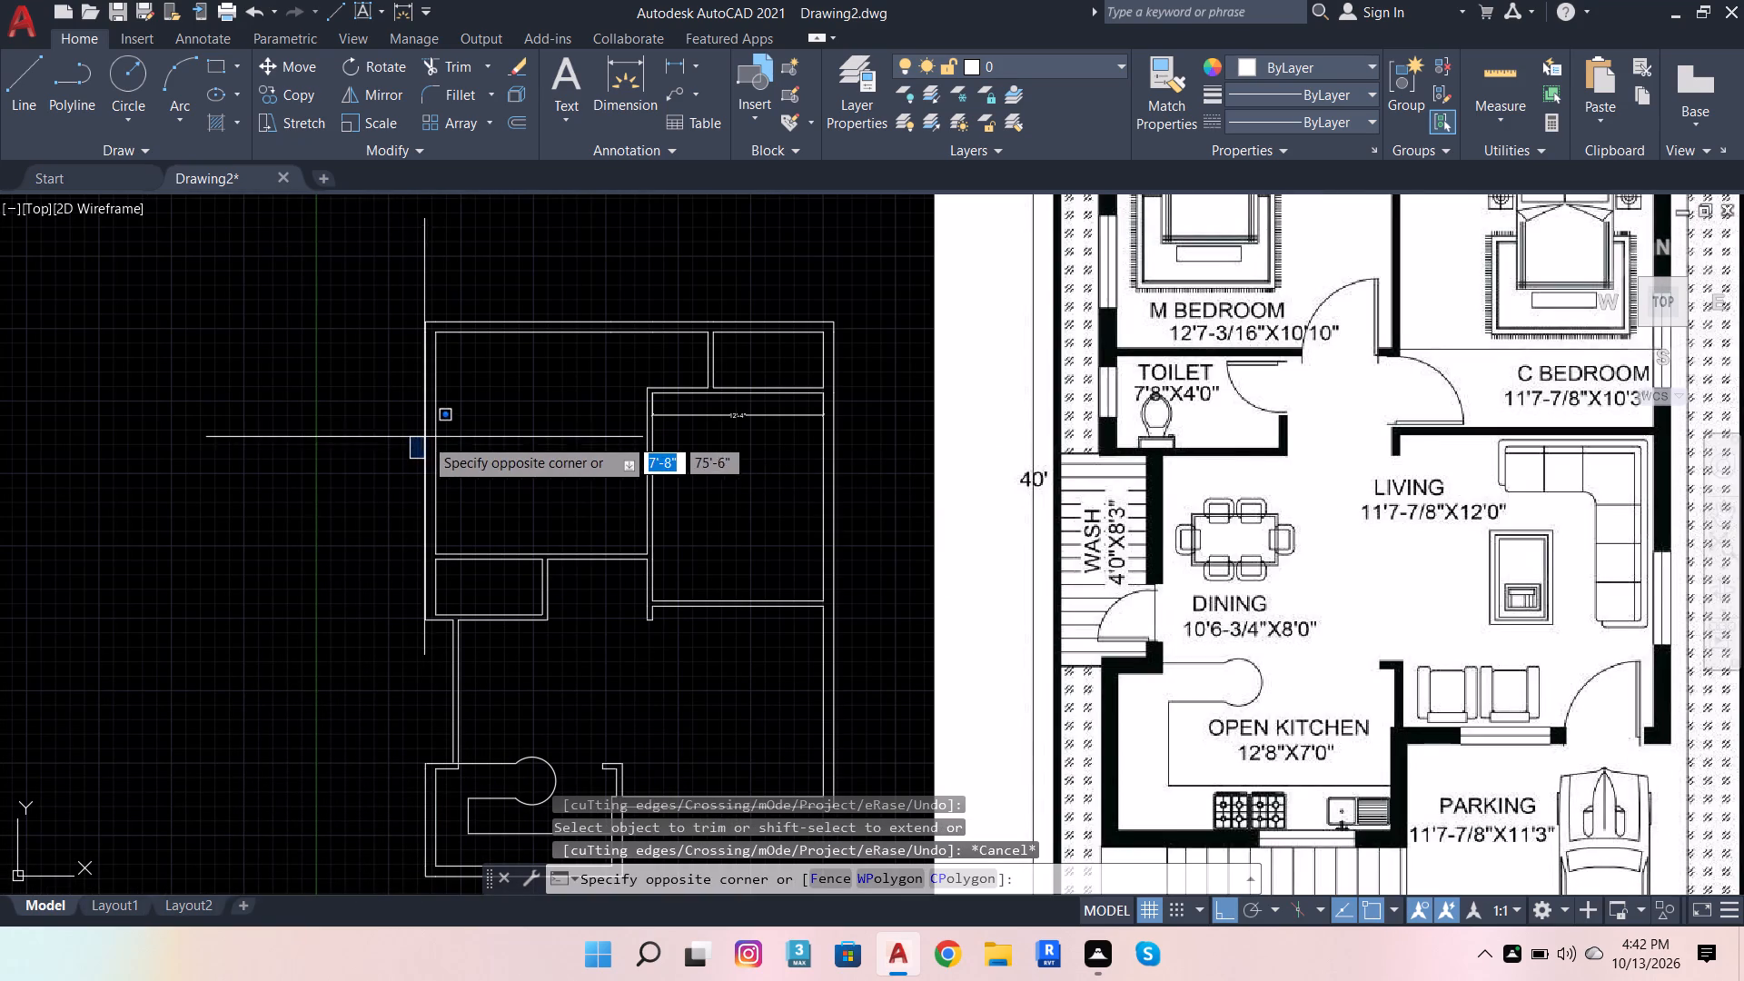
click(427, 426)
click(427, 426)
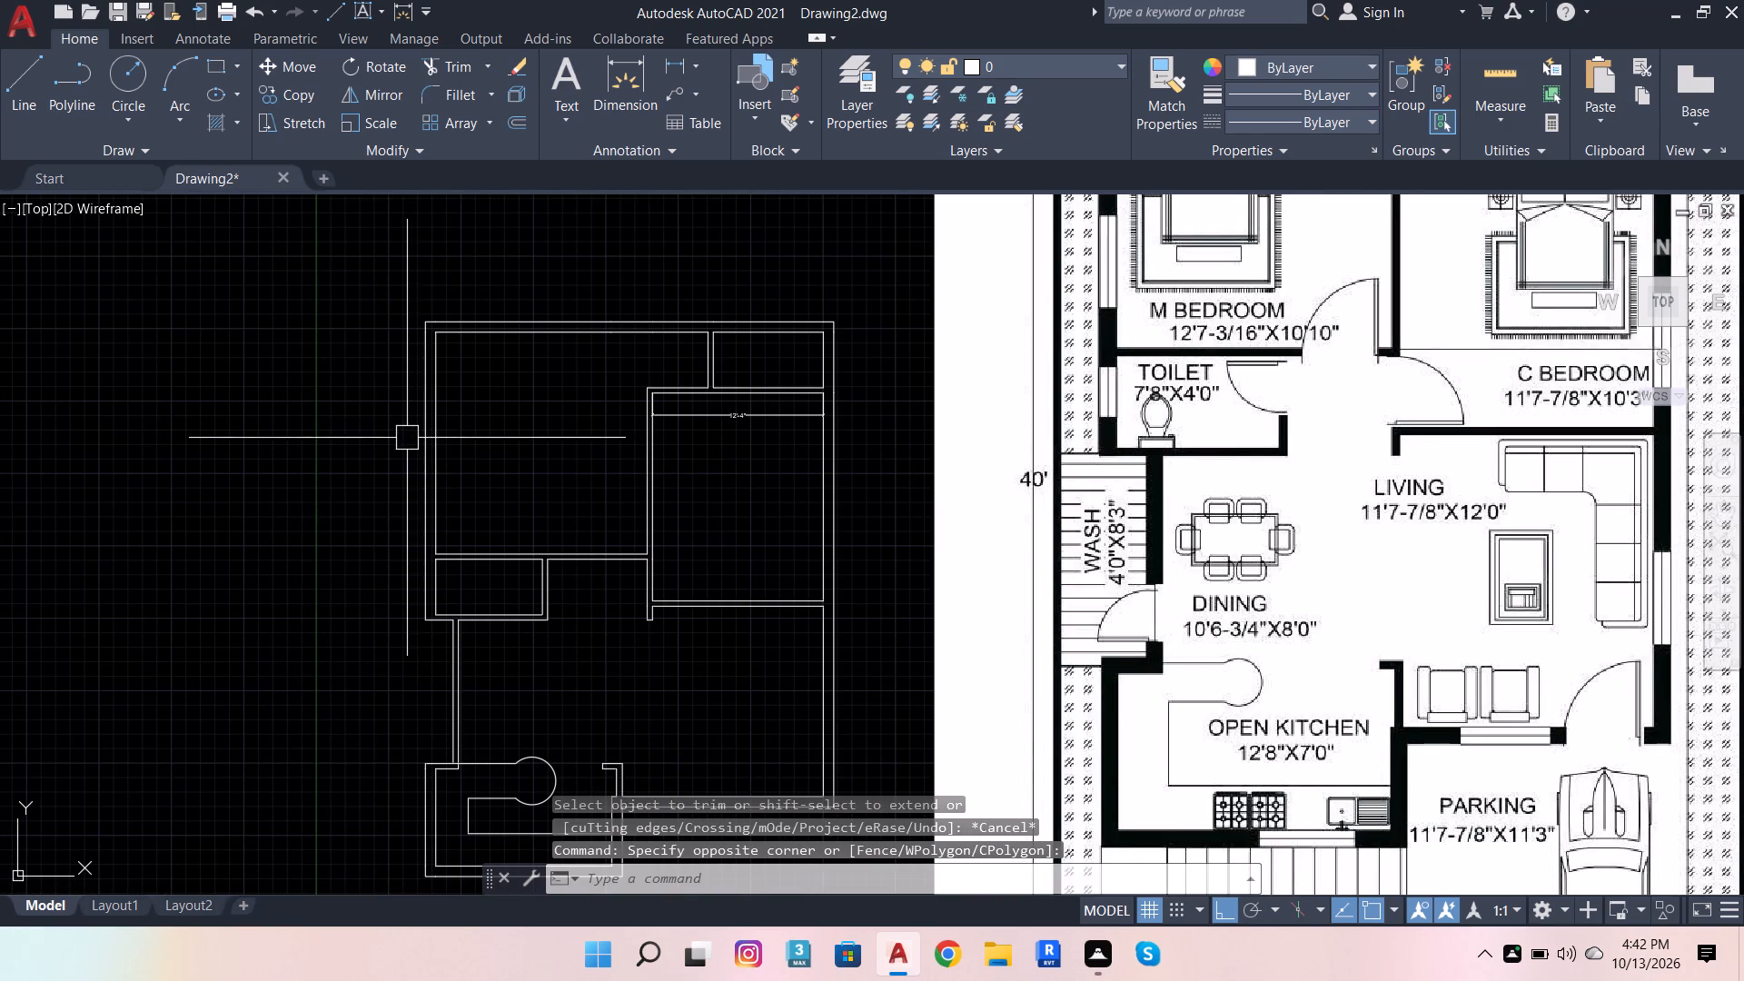
click(421, 427)
key(o)
key(Return)
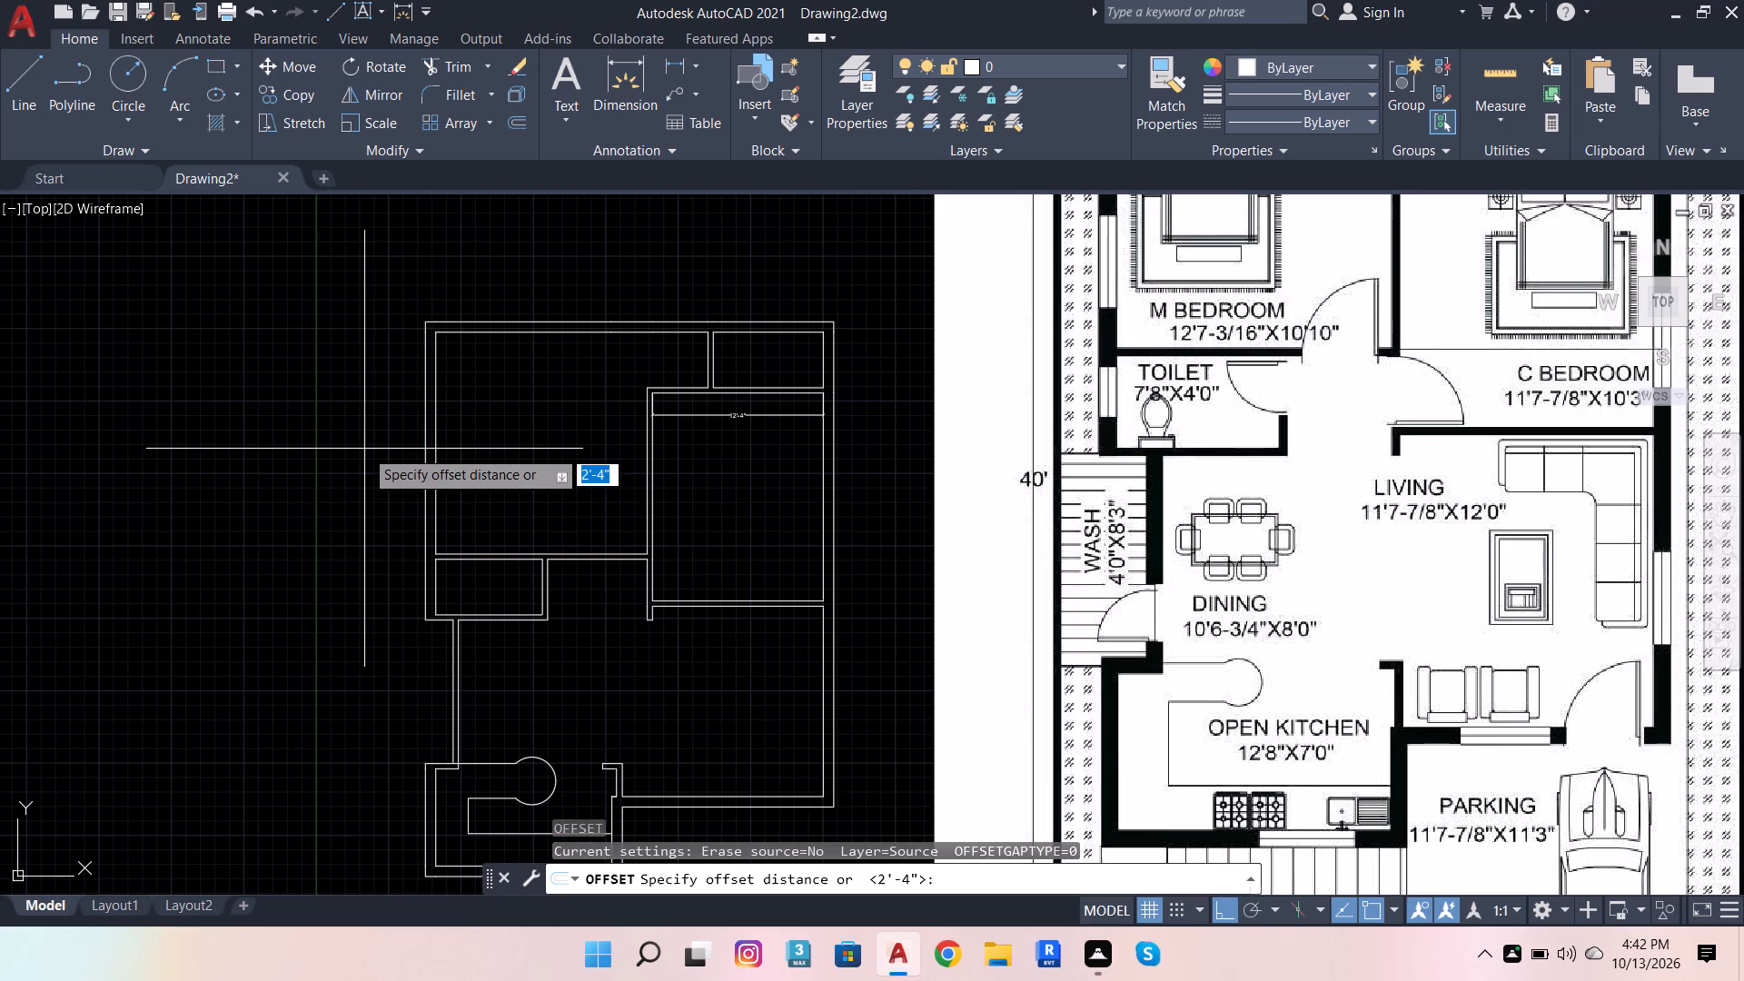
click(425, 327)
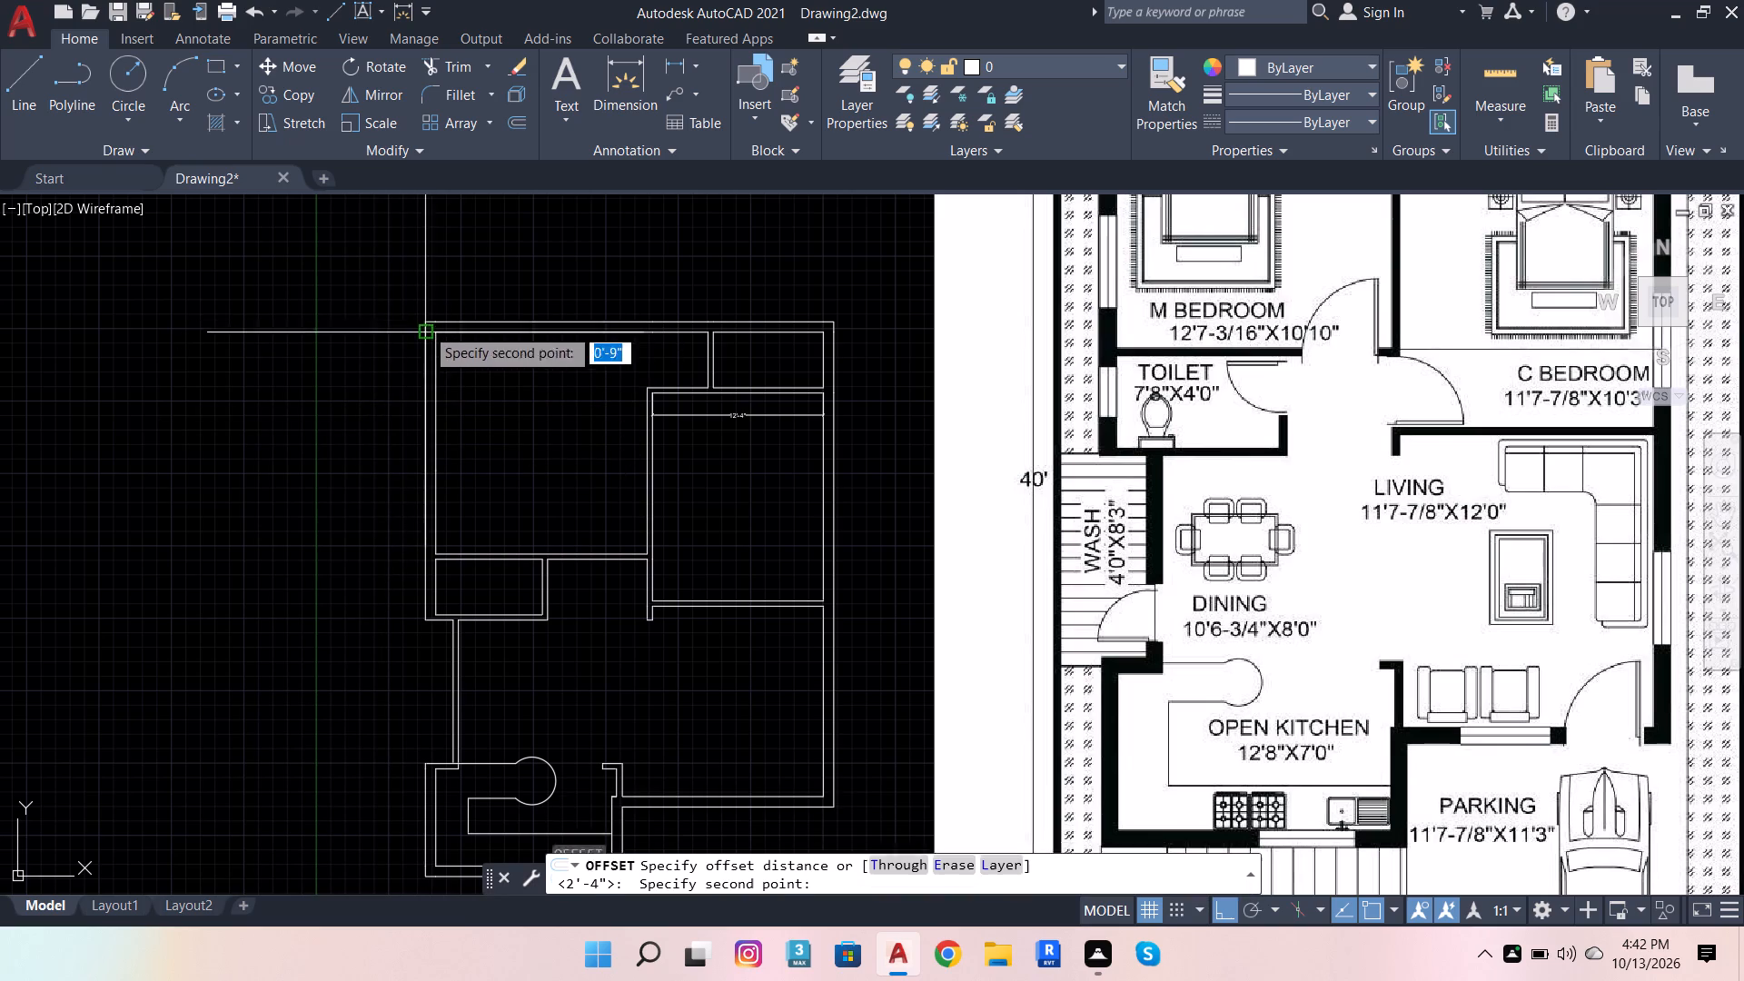
text(2')
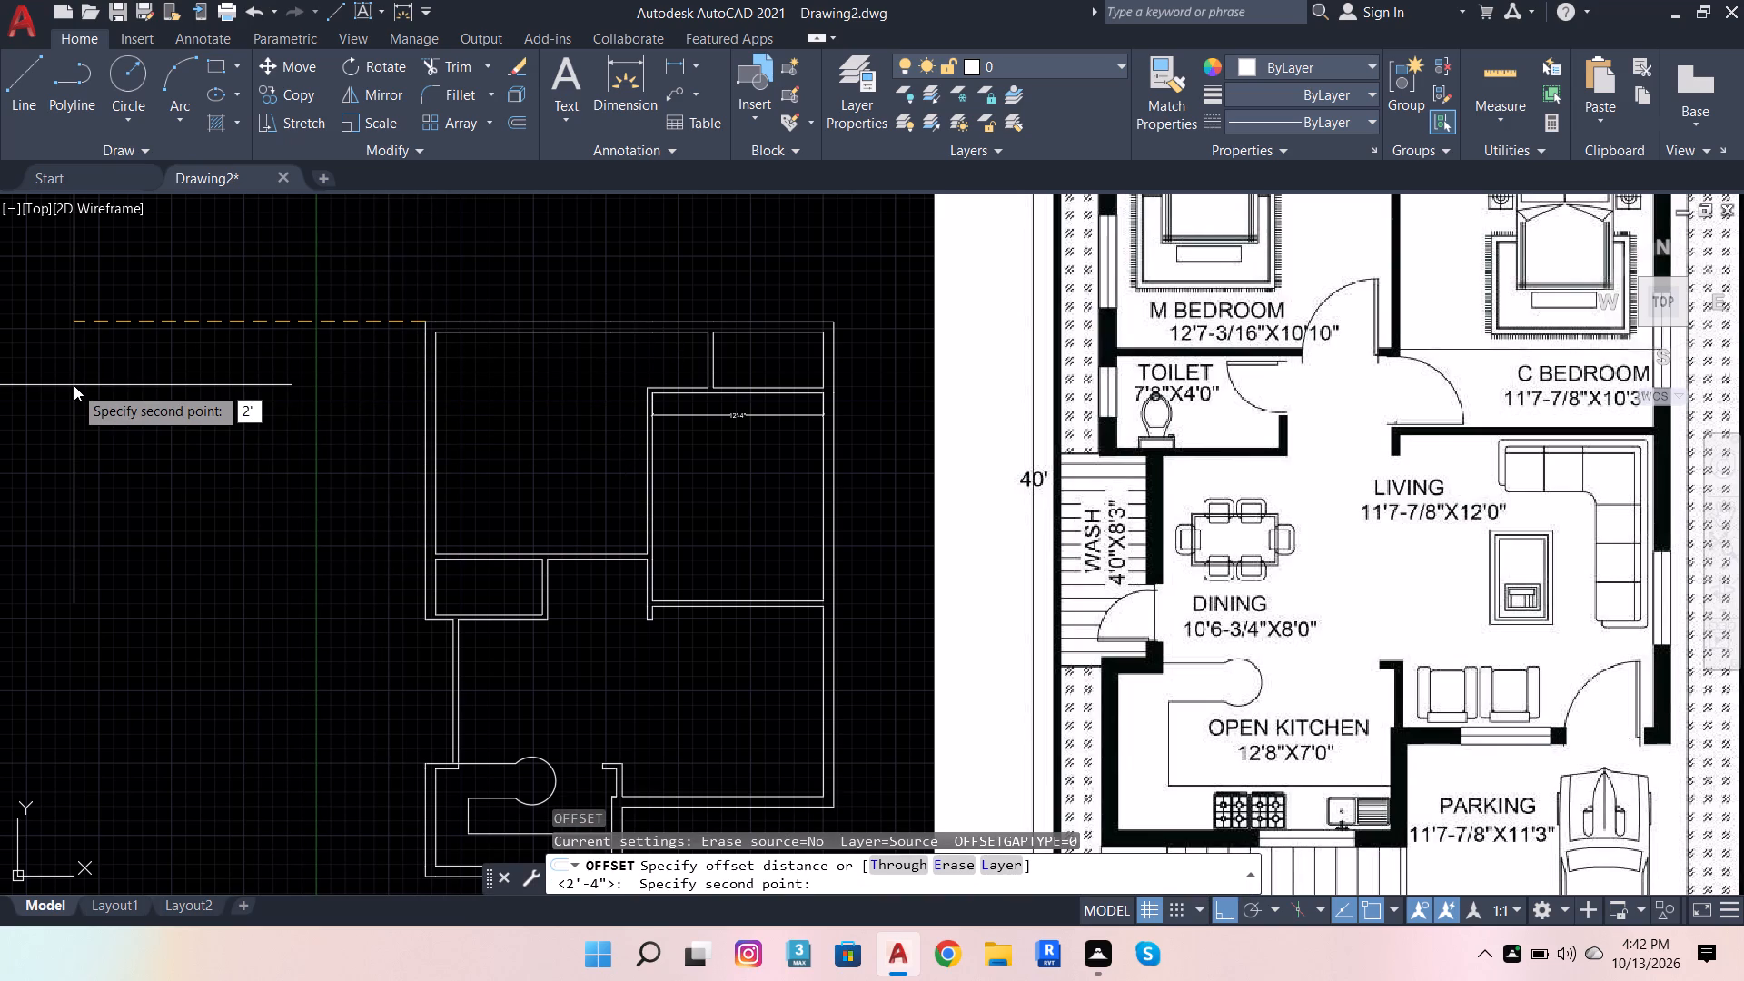
key(Return)
click(74, 385)
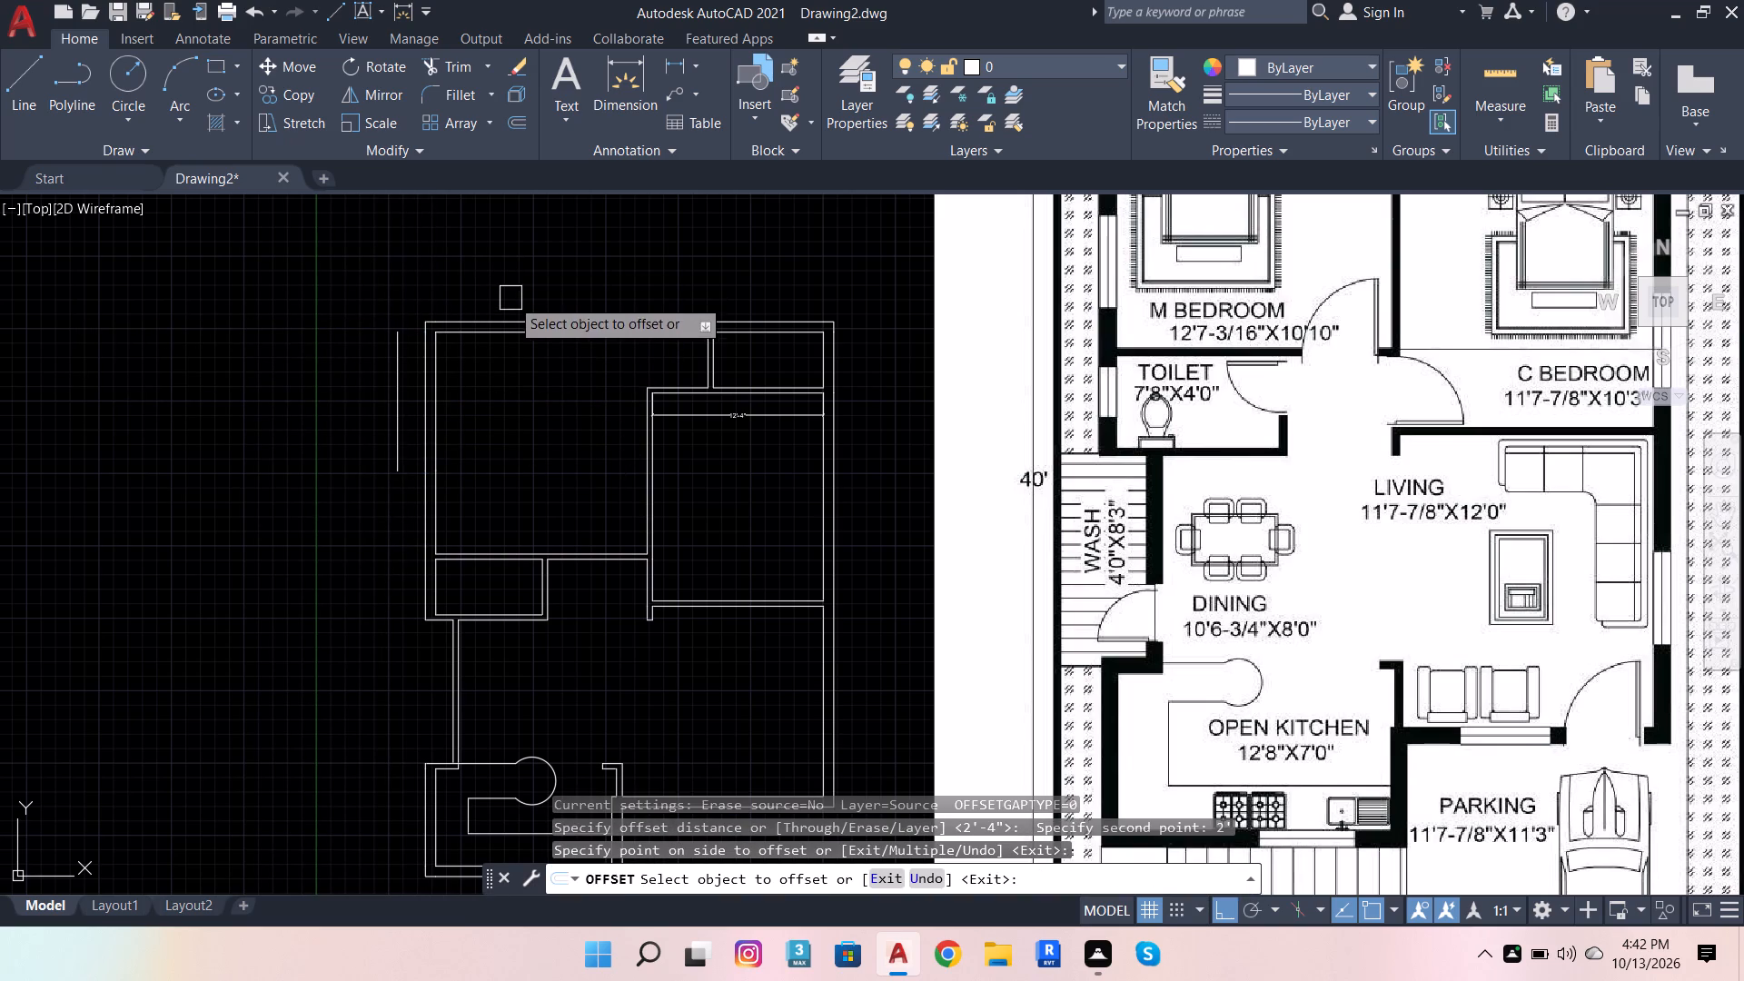
click(511, 311)
click(533, 233)
click(843, 417)
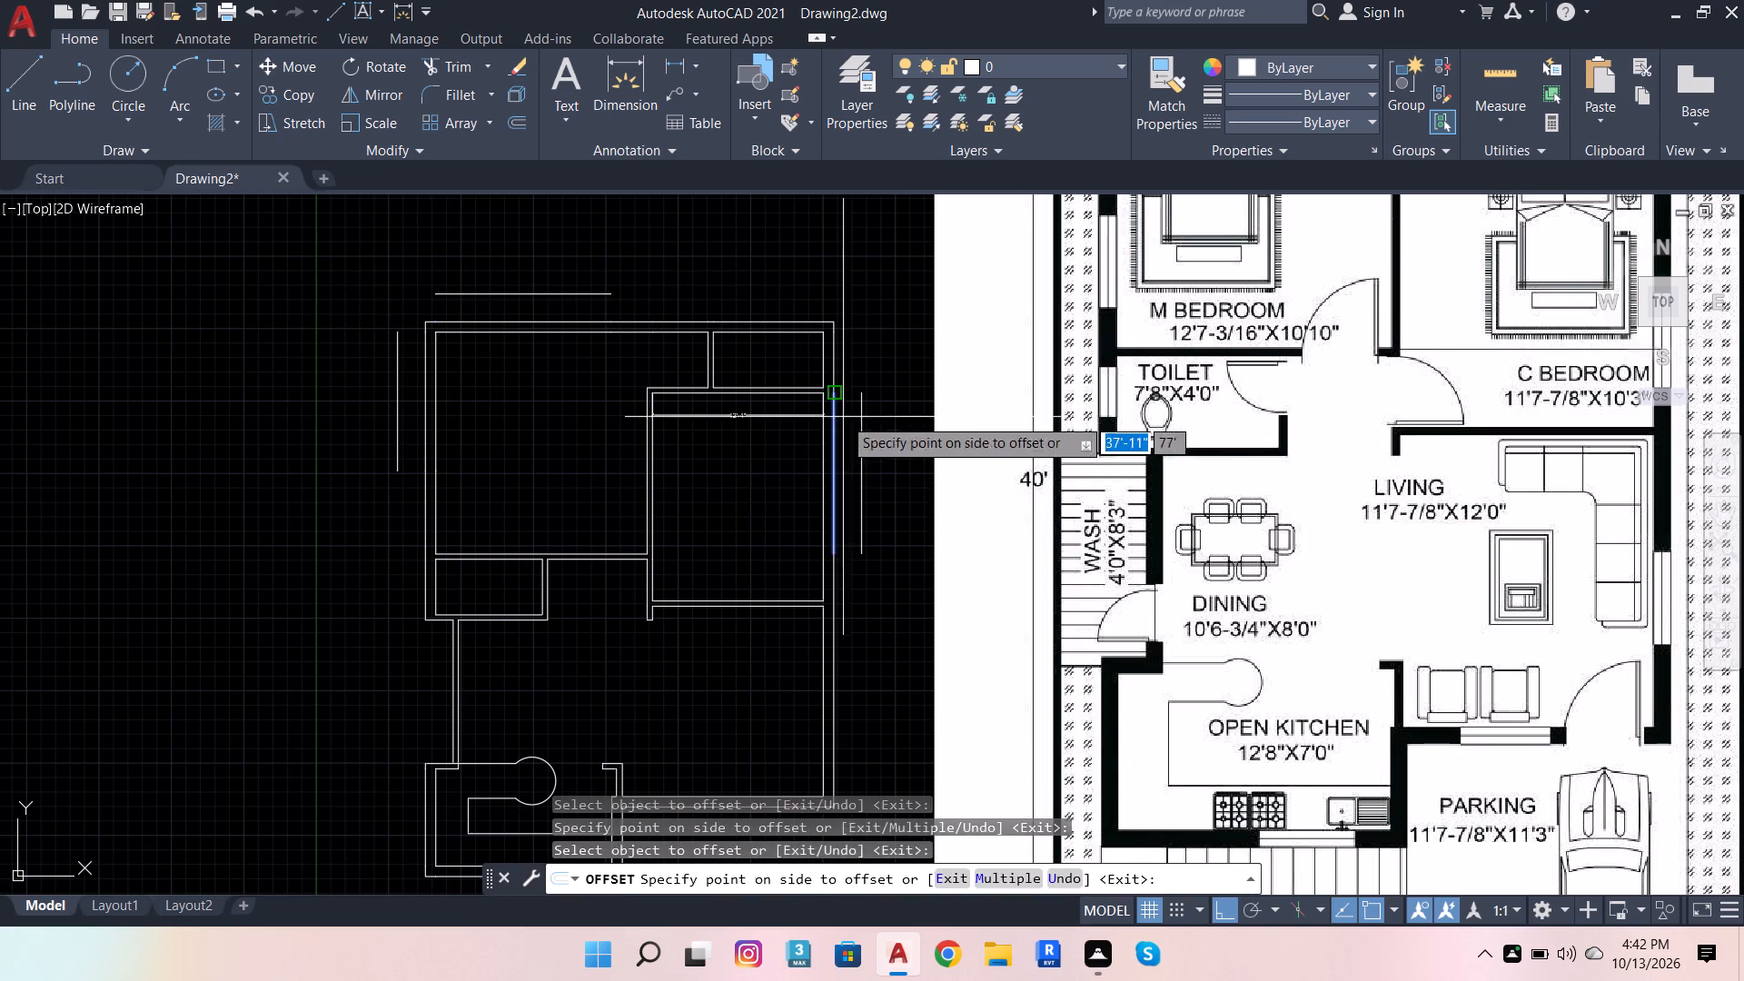
click(893, 411)
scroll(804, 393, down, 2)
scroll(779, 557, up, 2)
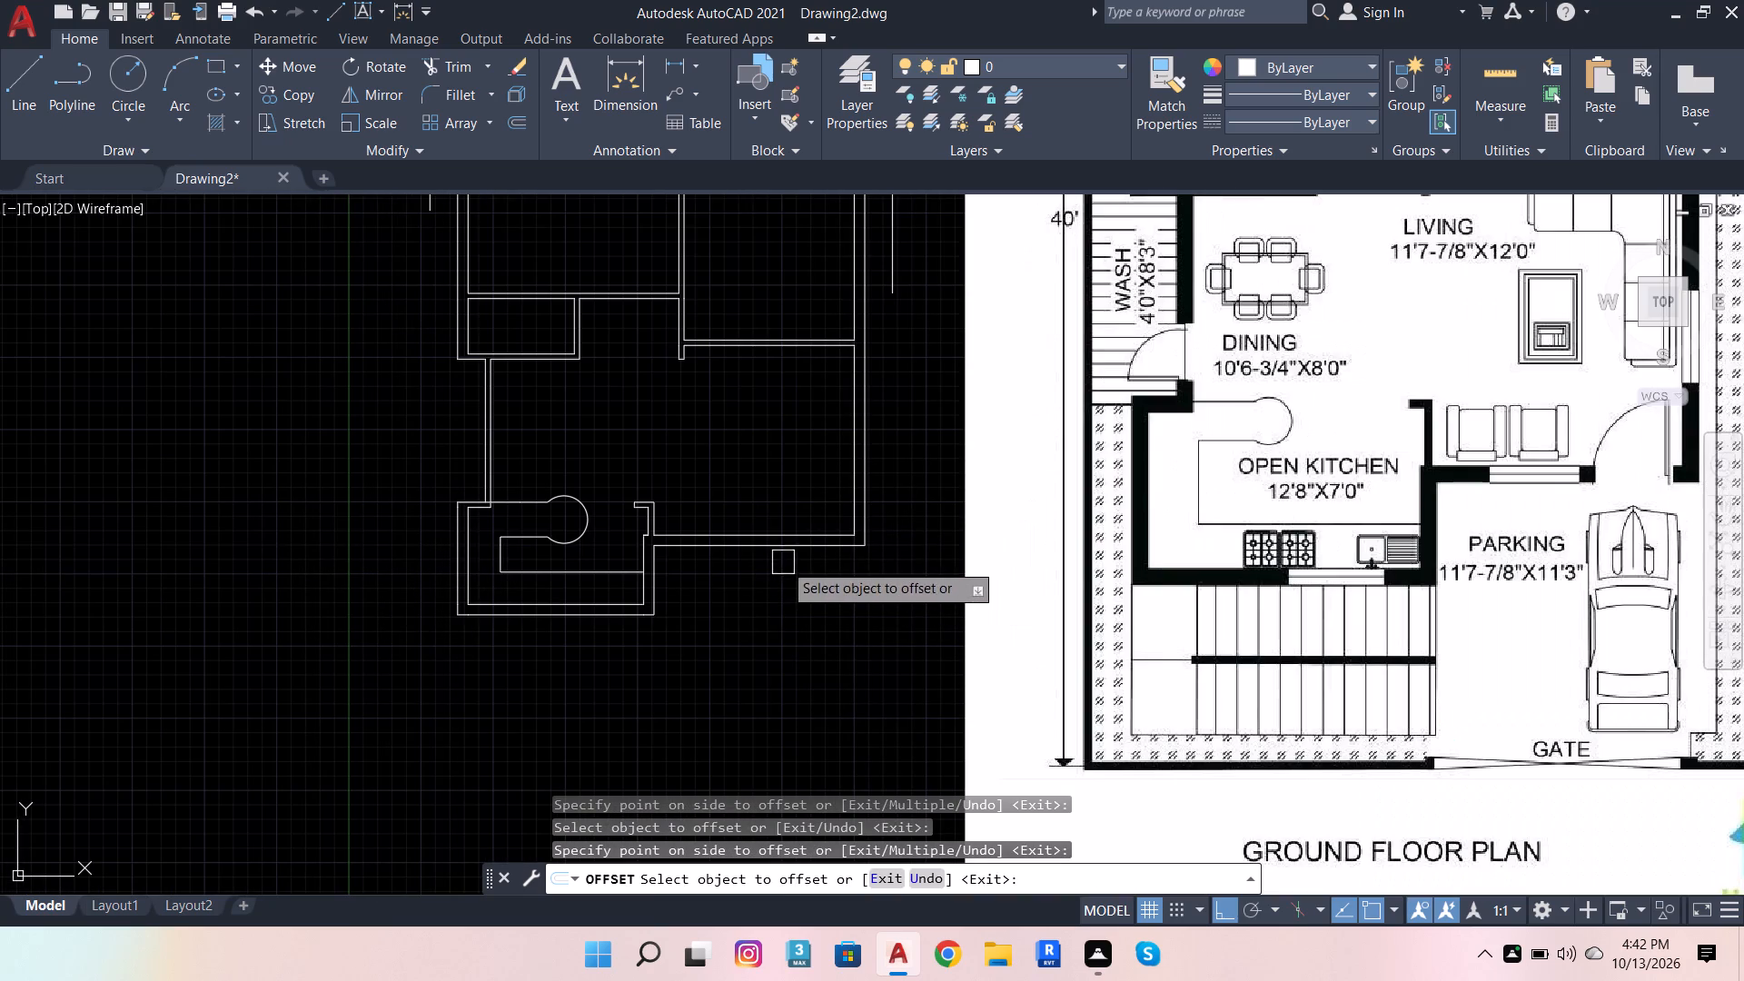
click(562, 628)
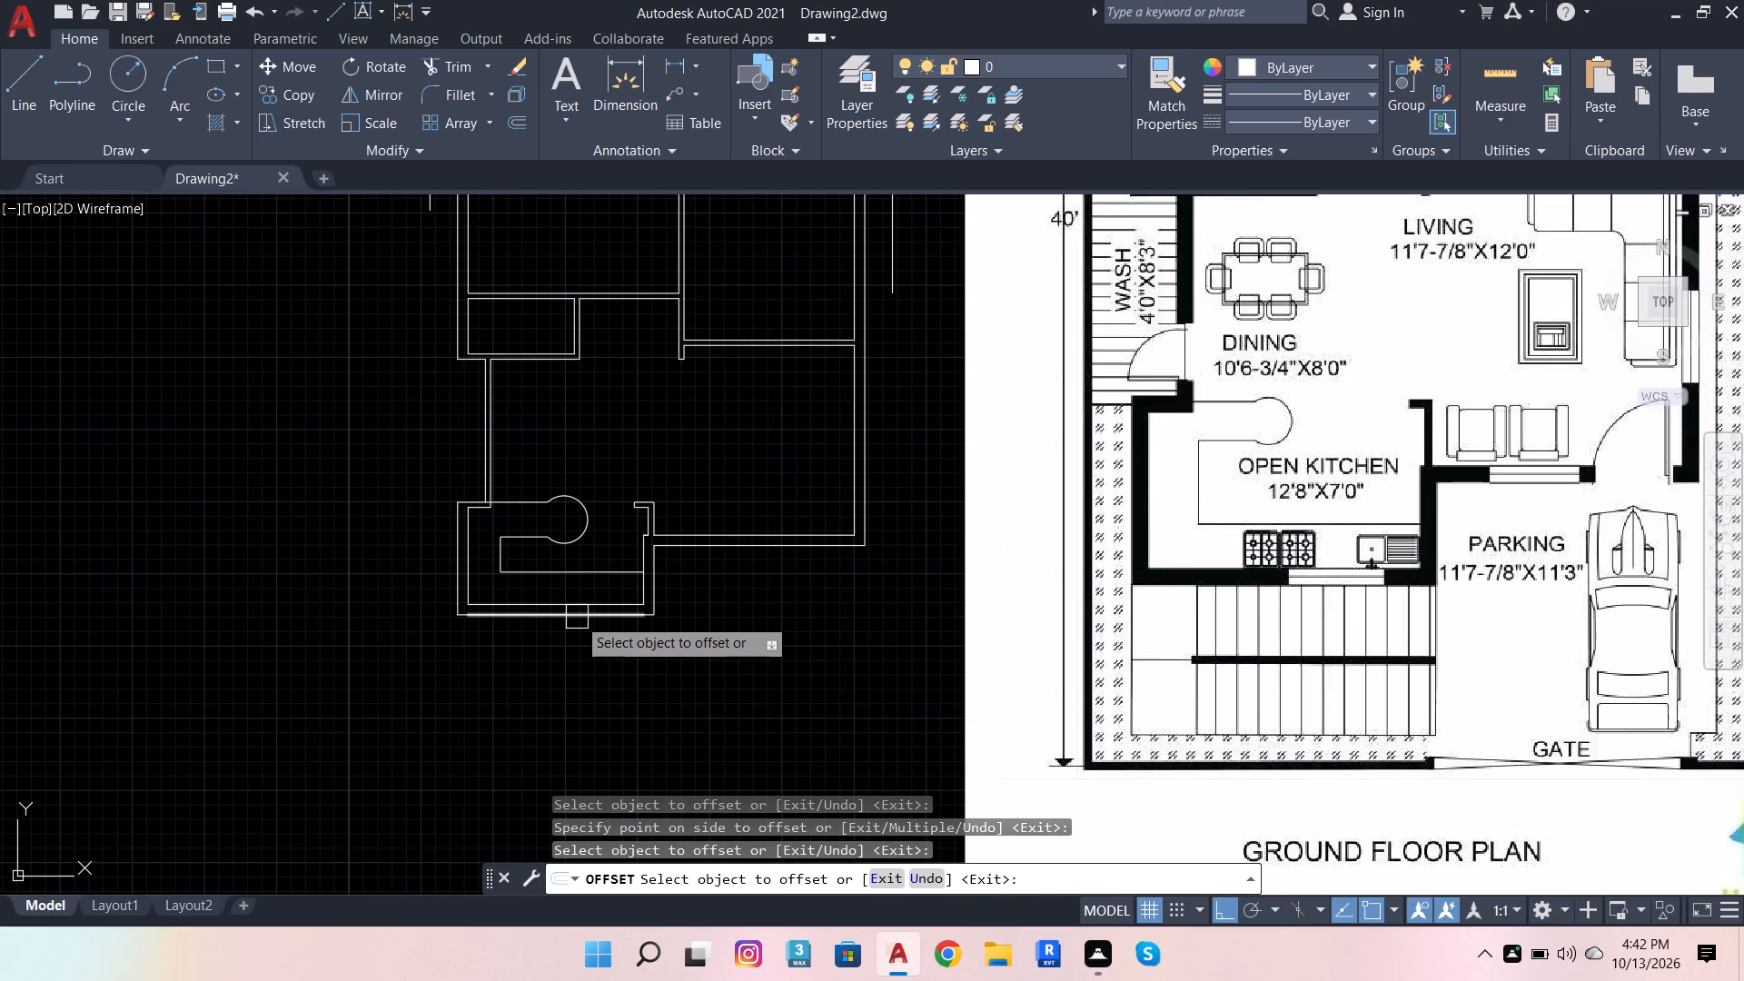
scroll(486, 671, down, 1)
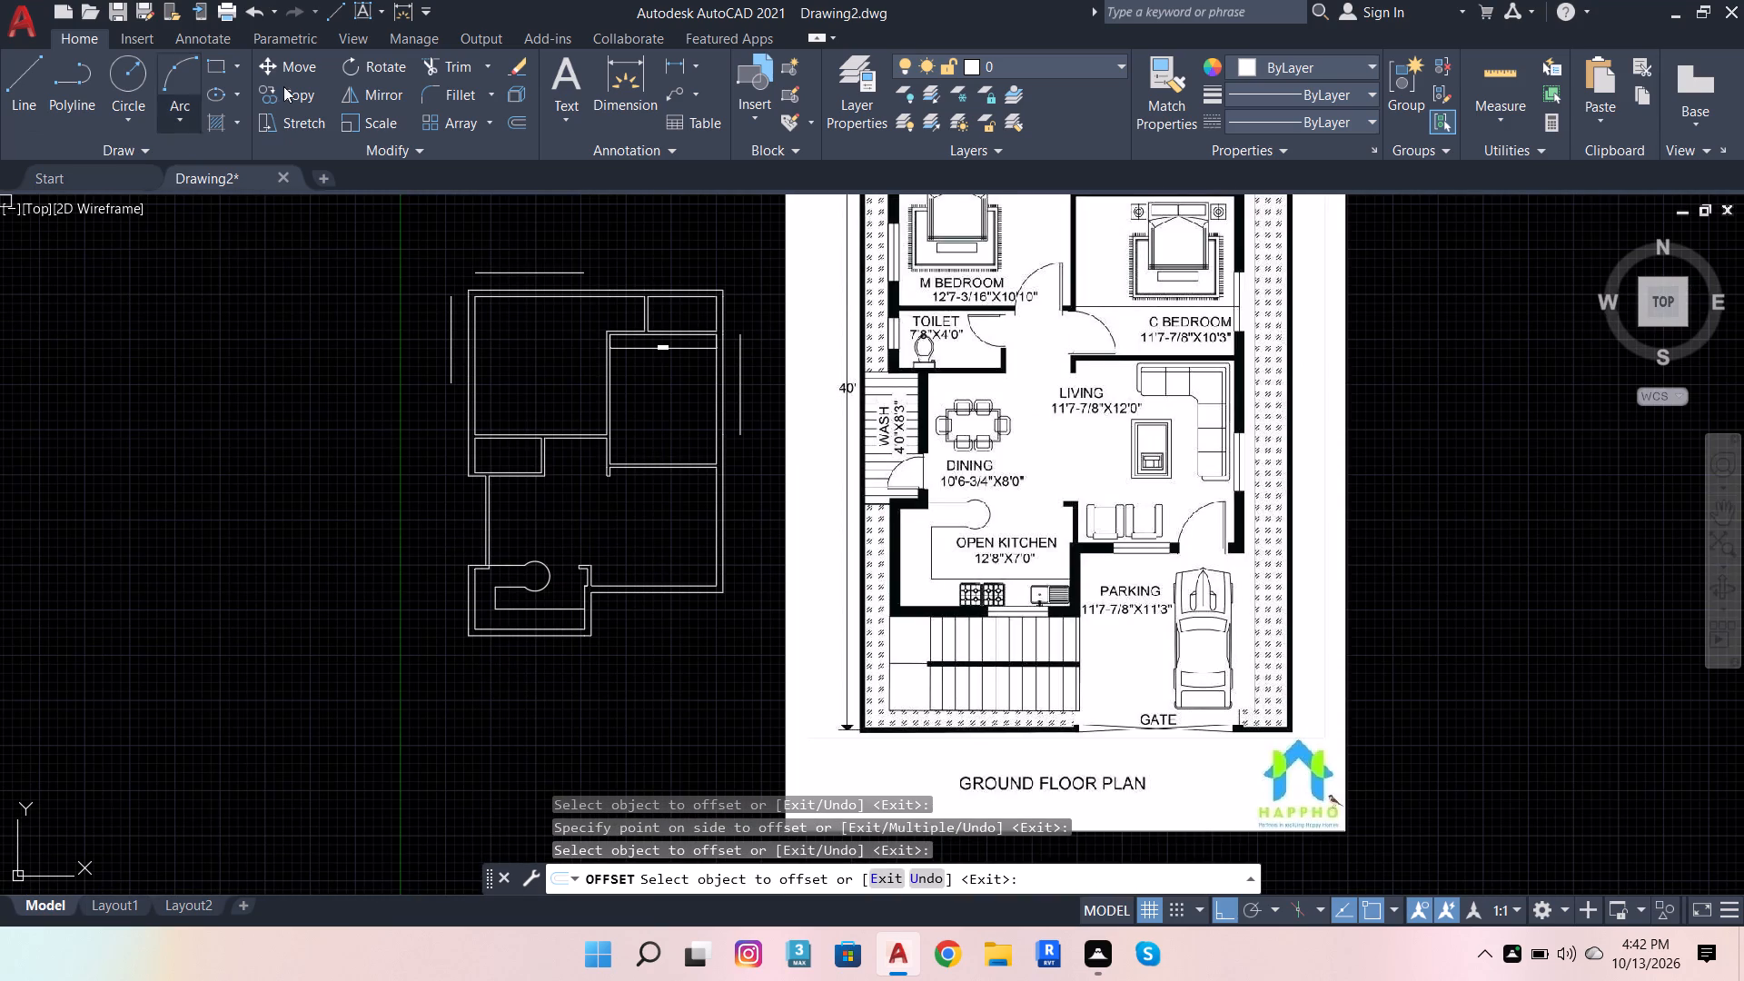
Fillet the offset top line with the left and right offset lines to close both upper corners of the boundary.
click(431, 90)
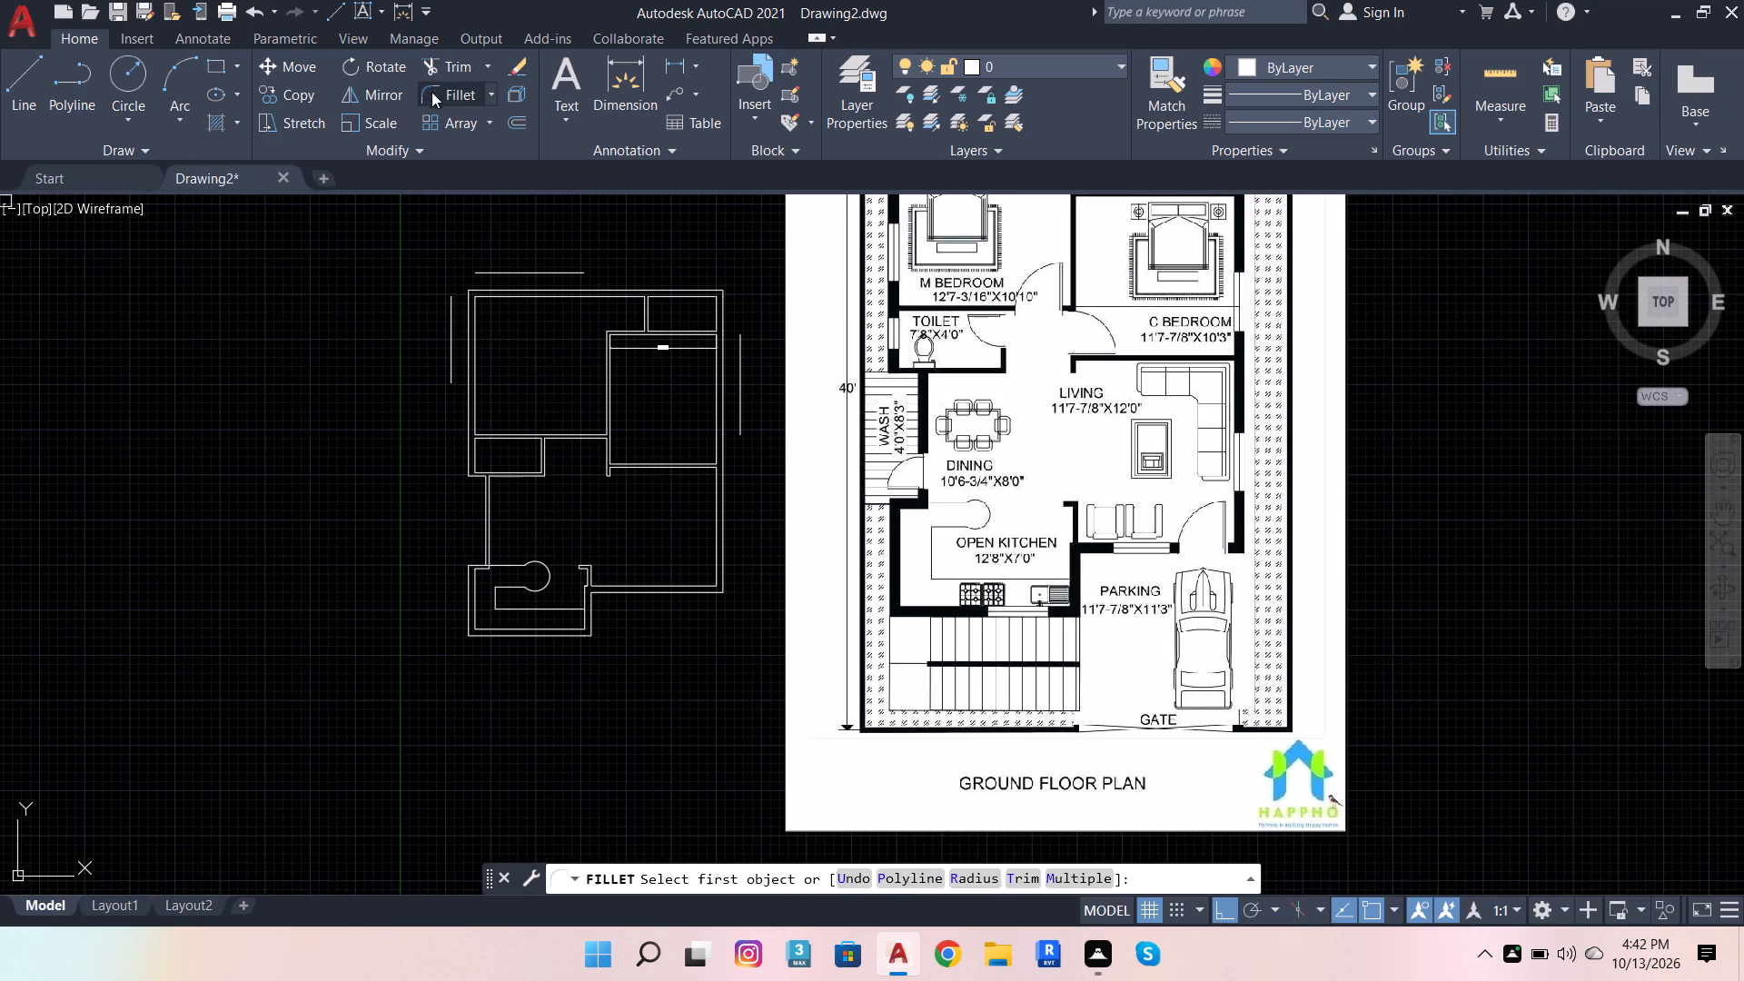
click(441, 315)
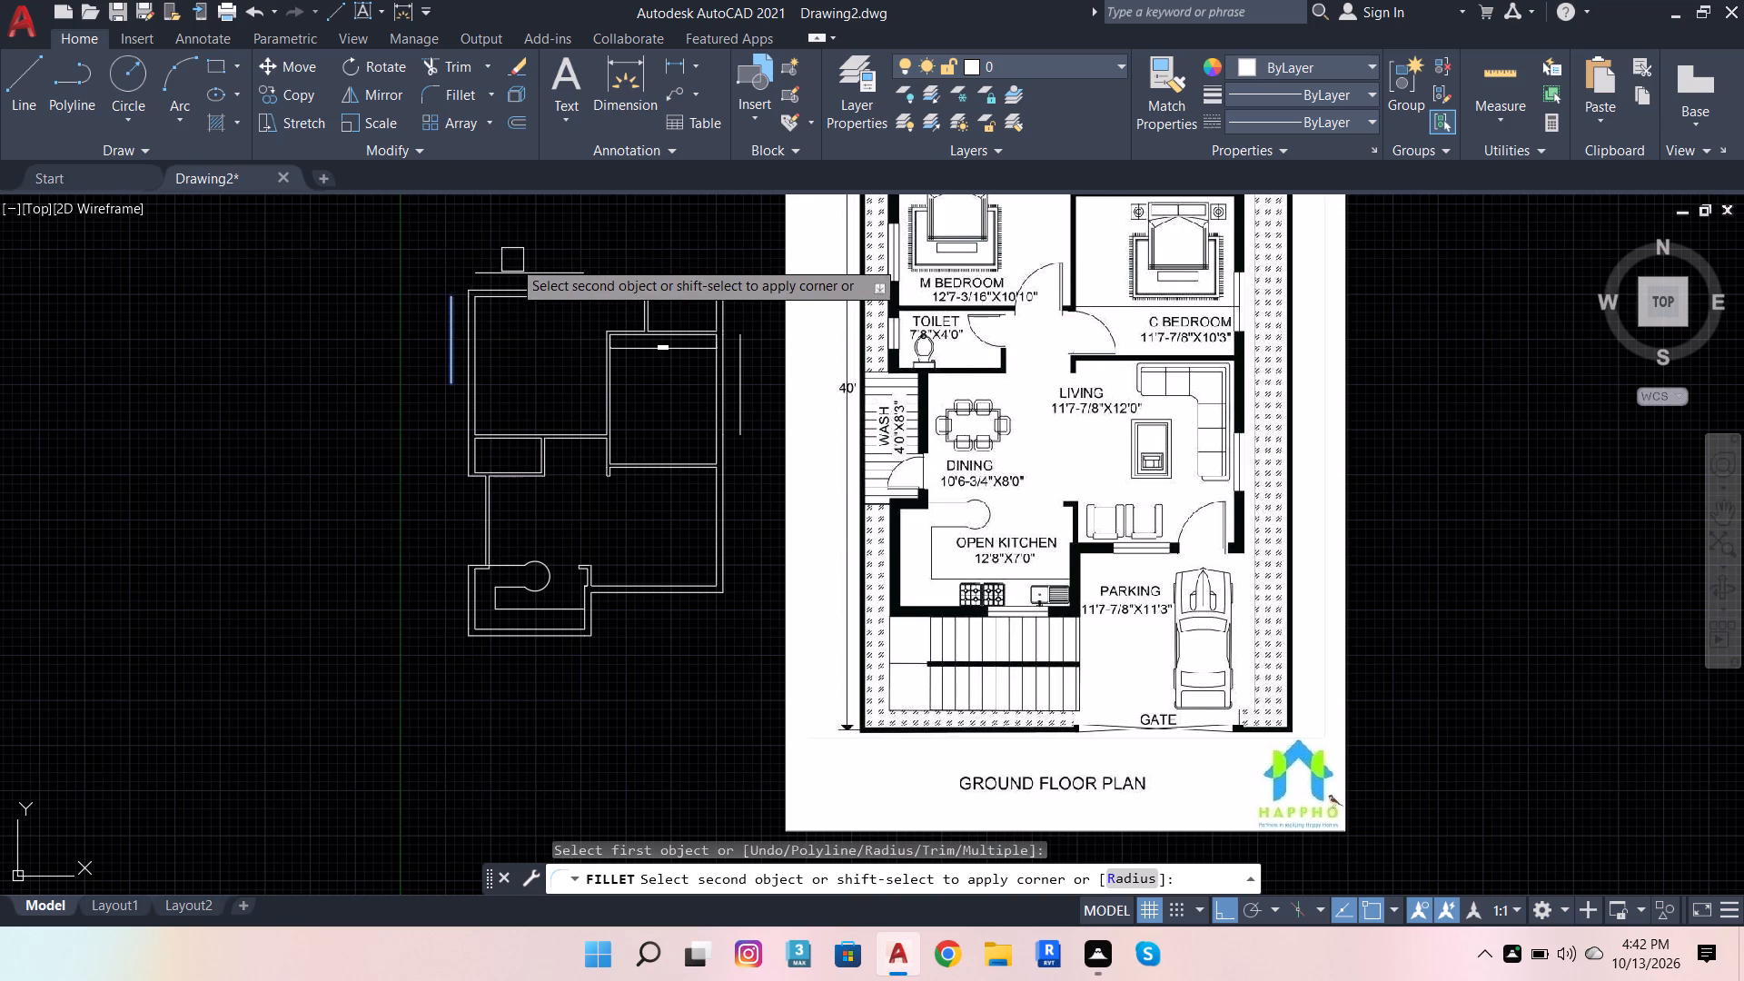
click(515, 263)
click(458, 96)
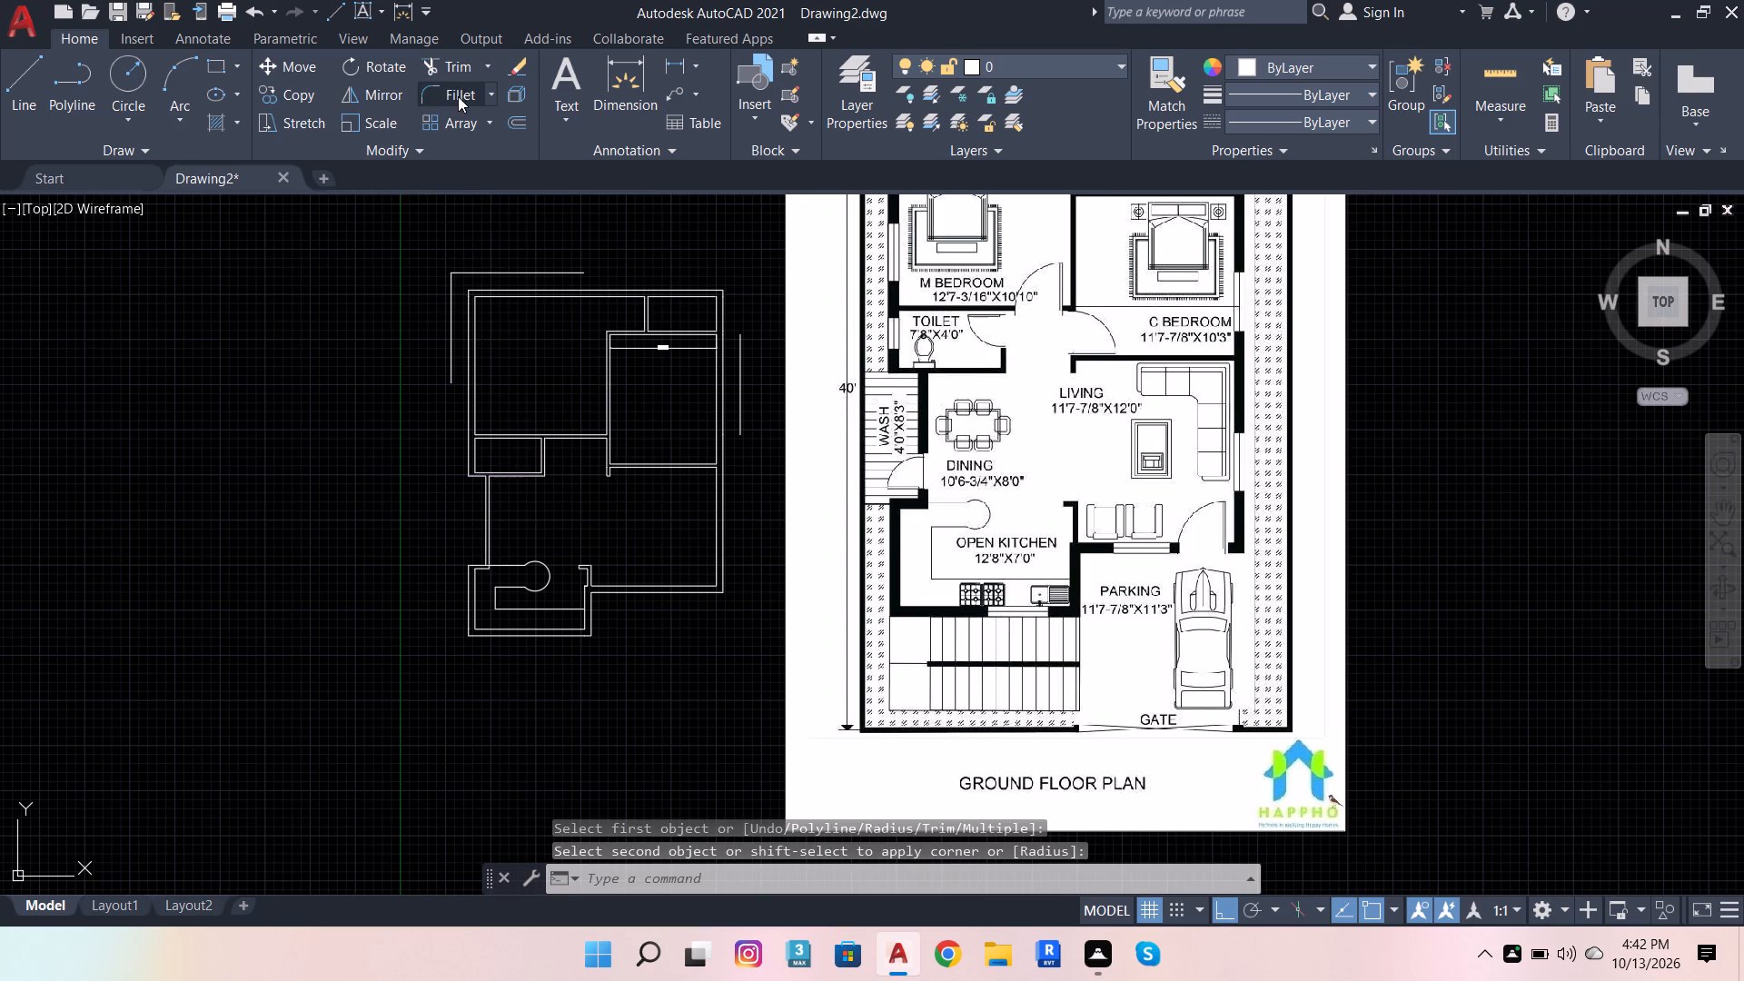
click(553, 263)
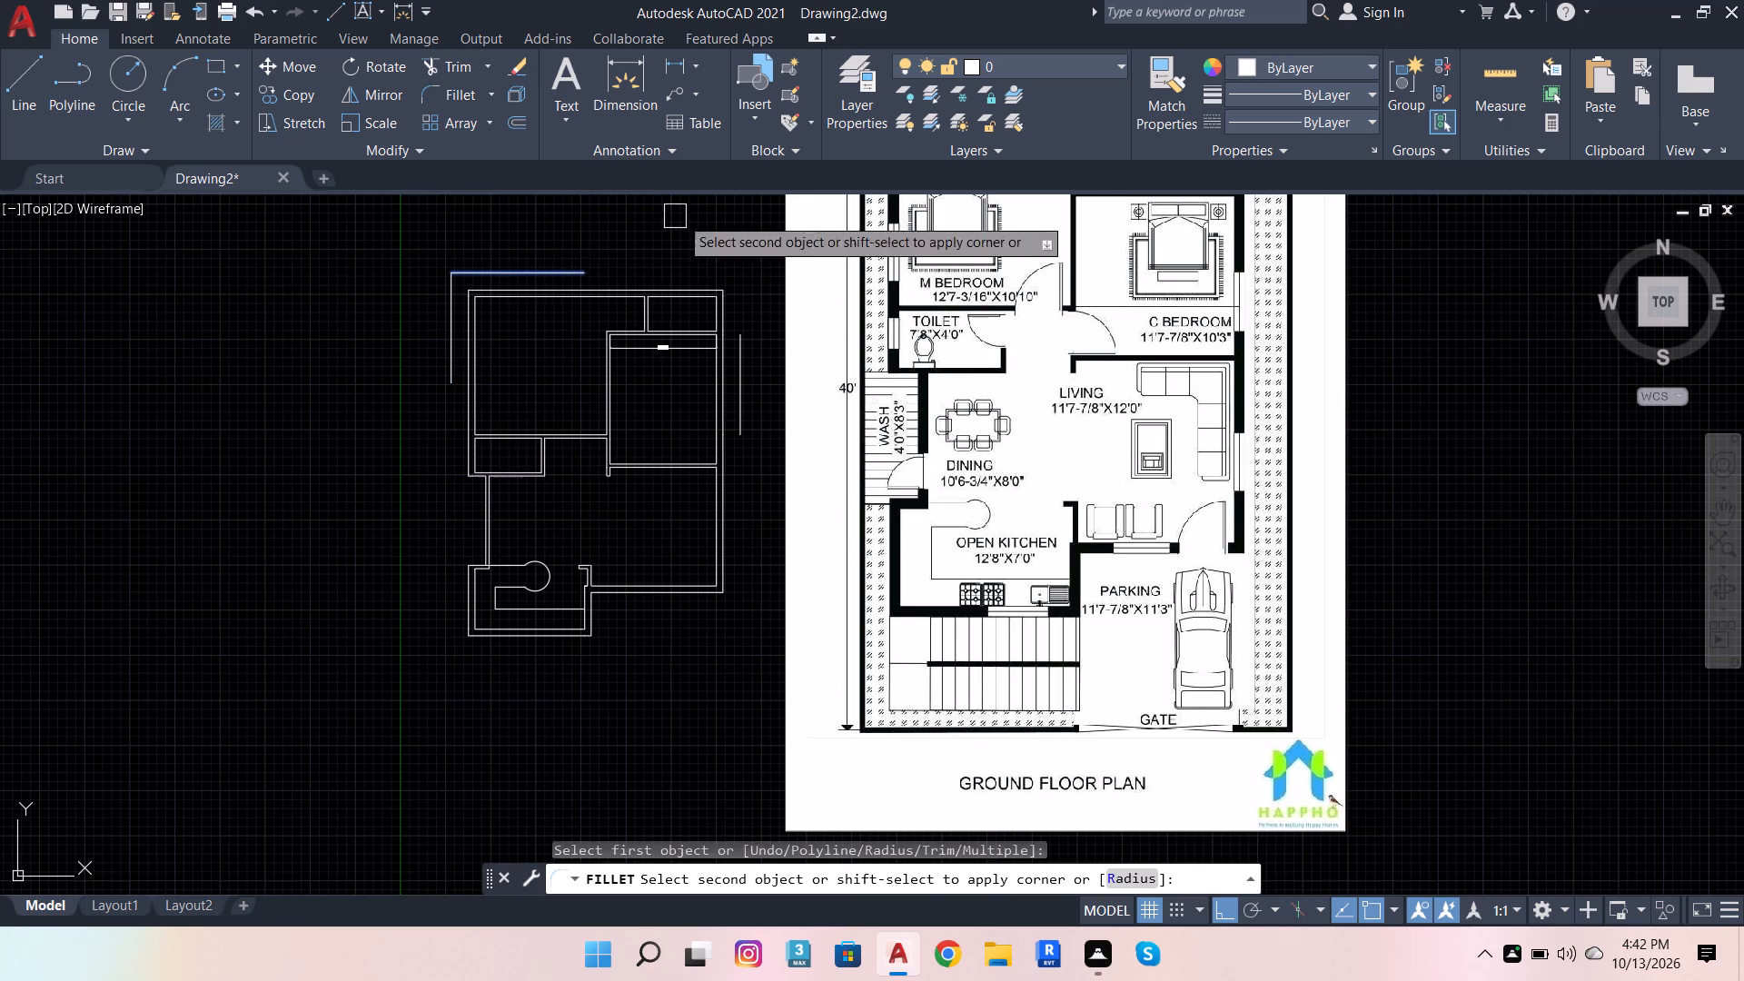
click(747, 355)
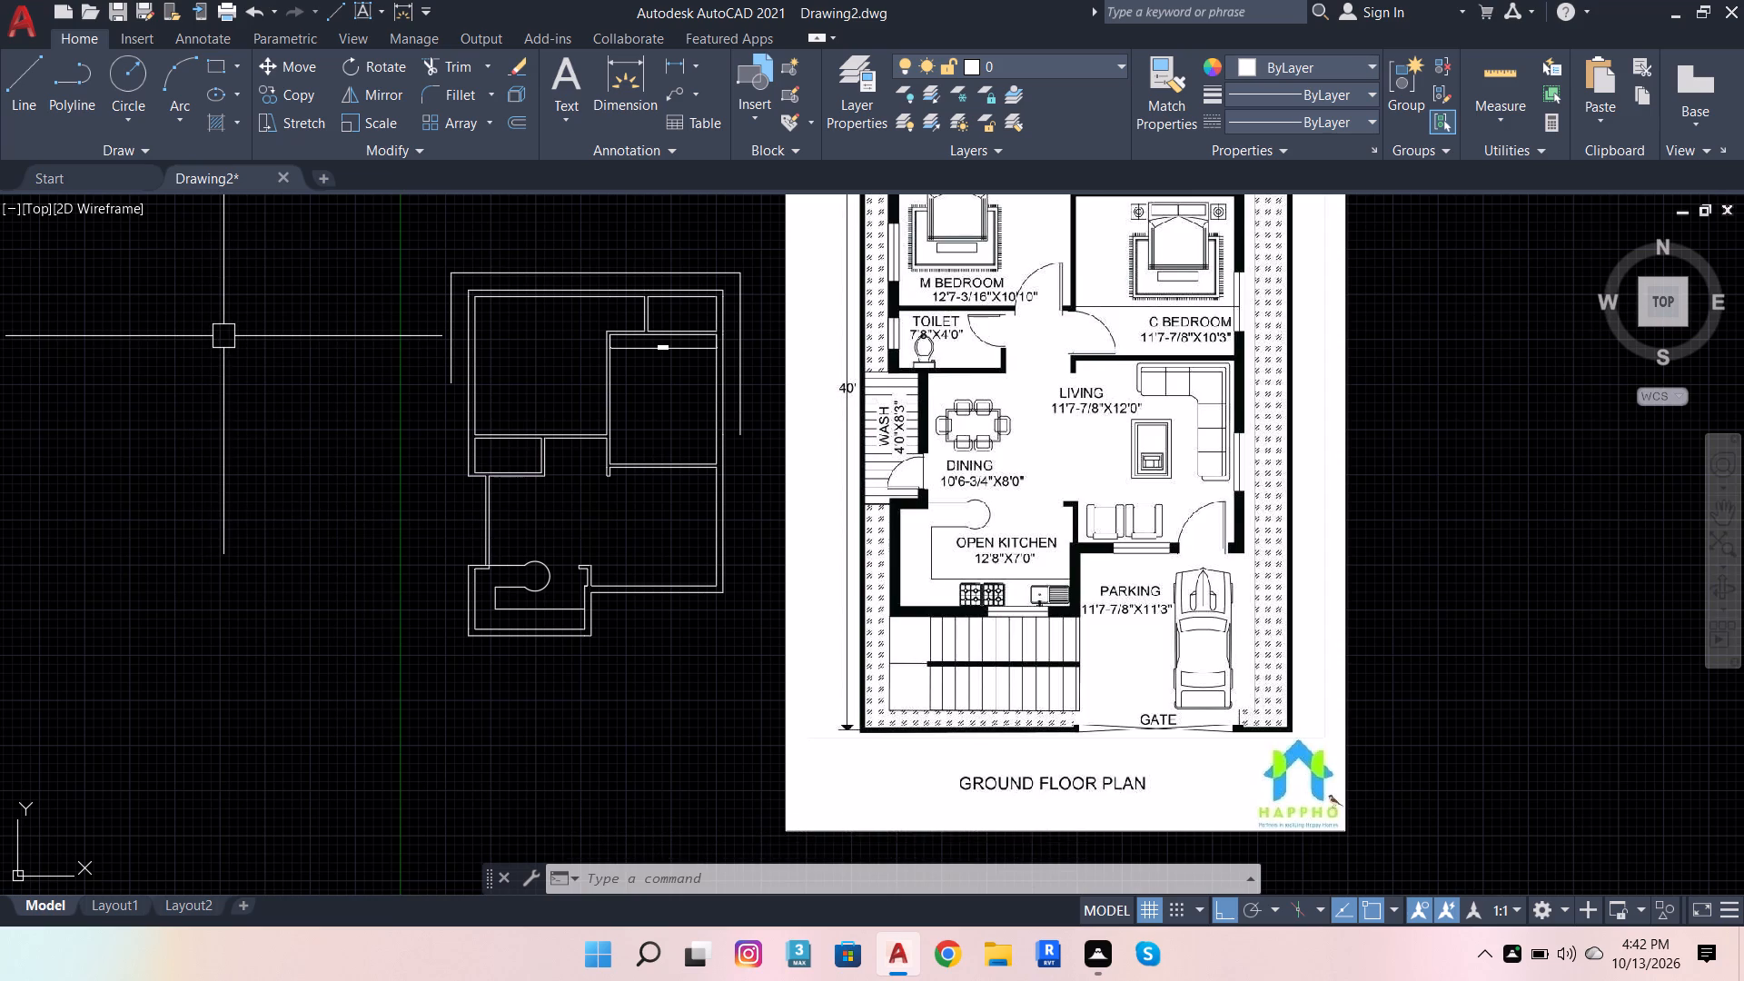
Draw a 7' vertical line down from the kitchen's lower-left outer corner as the staircase area's left side.
click(33, 77)
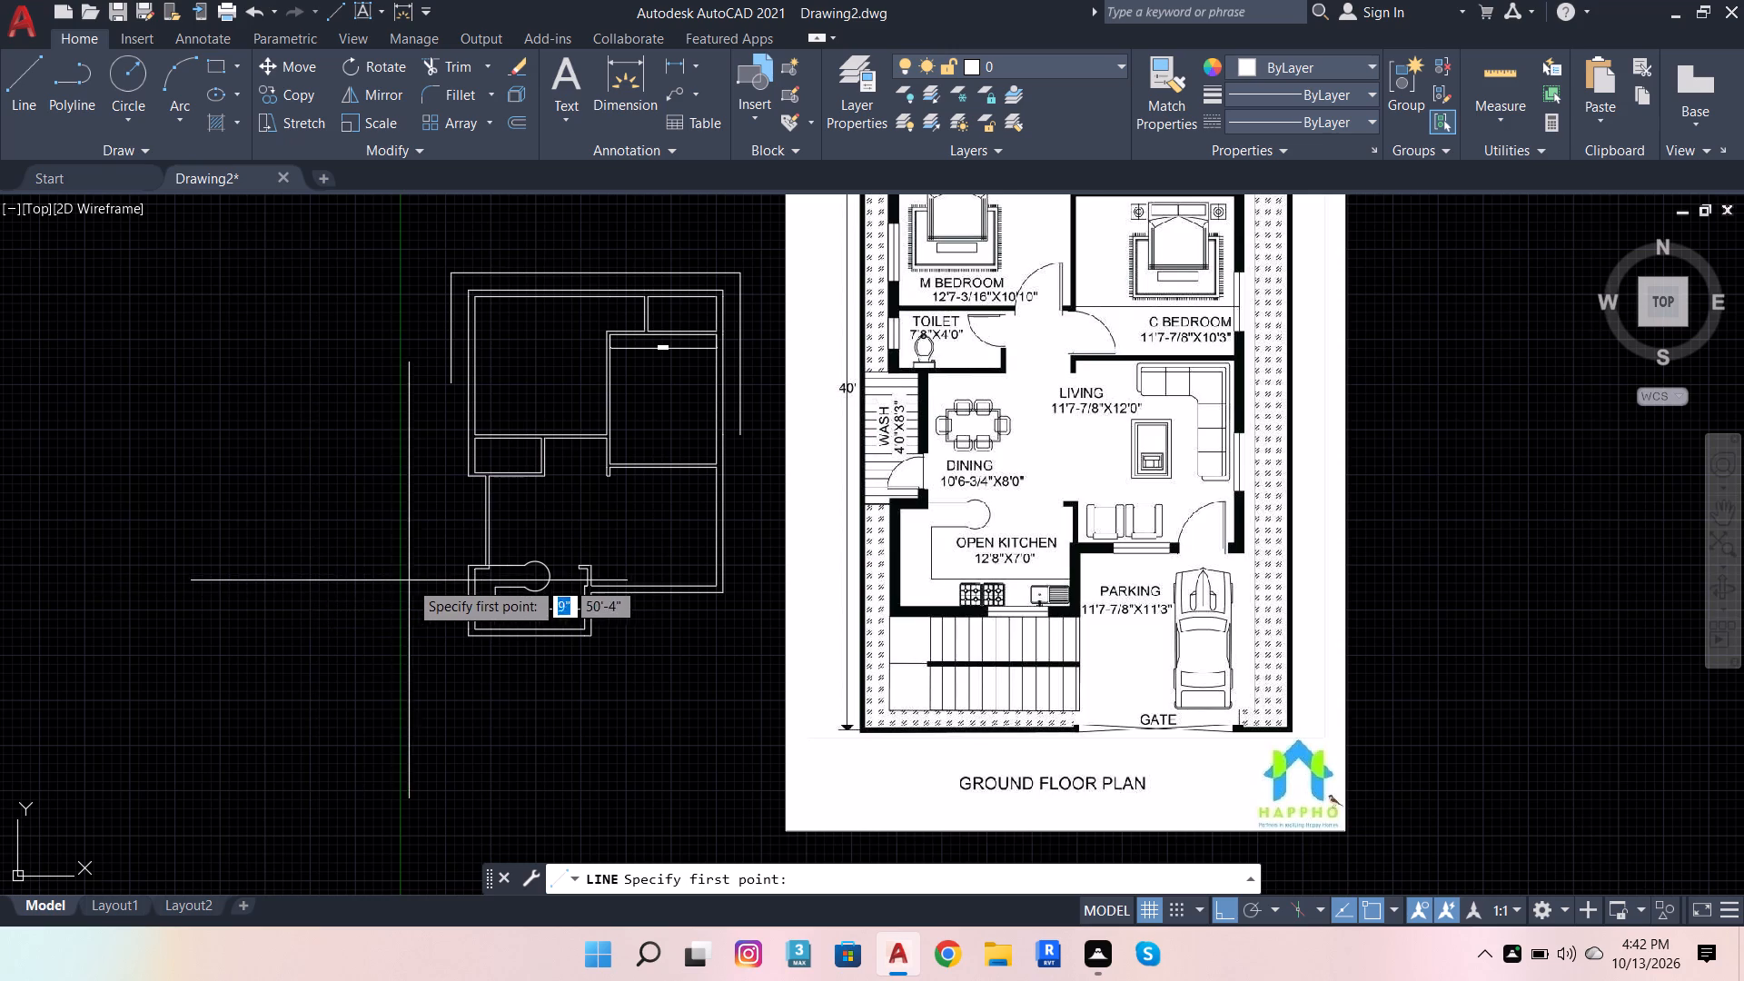
scroll(470, 621, up, 1)
click(466, 652)
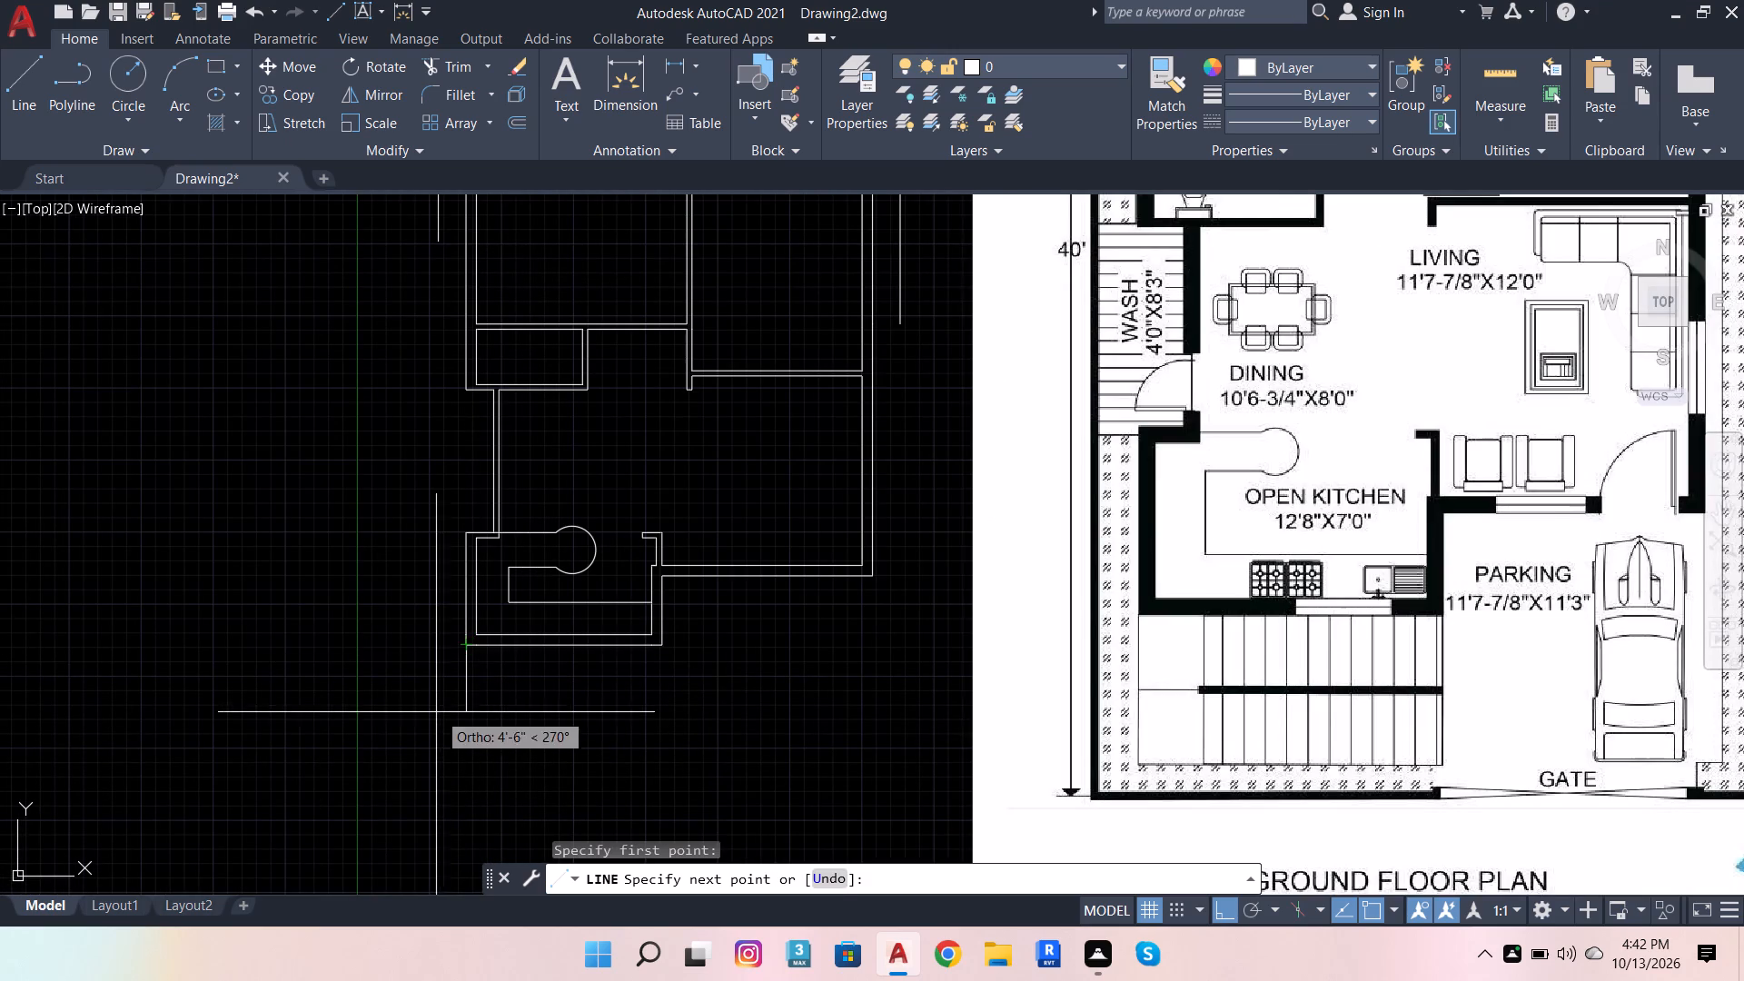
scroll(500, 668, down, 3)
scroll(477, 735, up, 2)
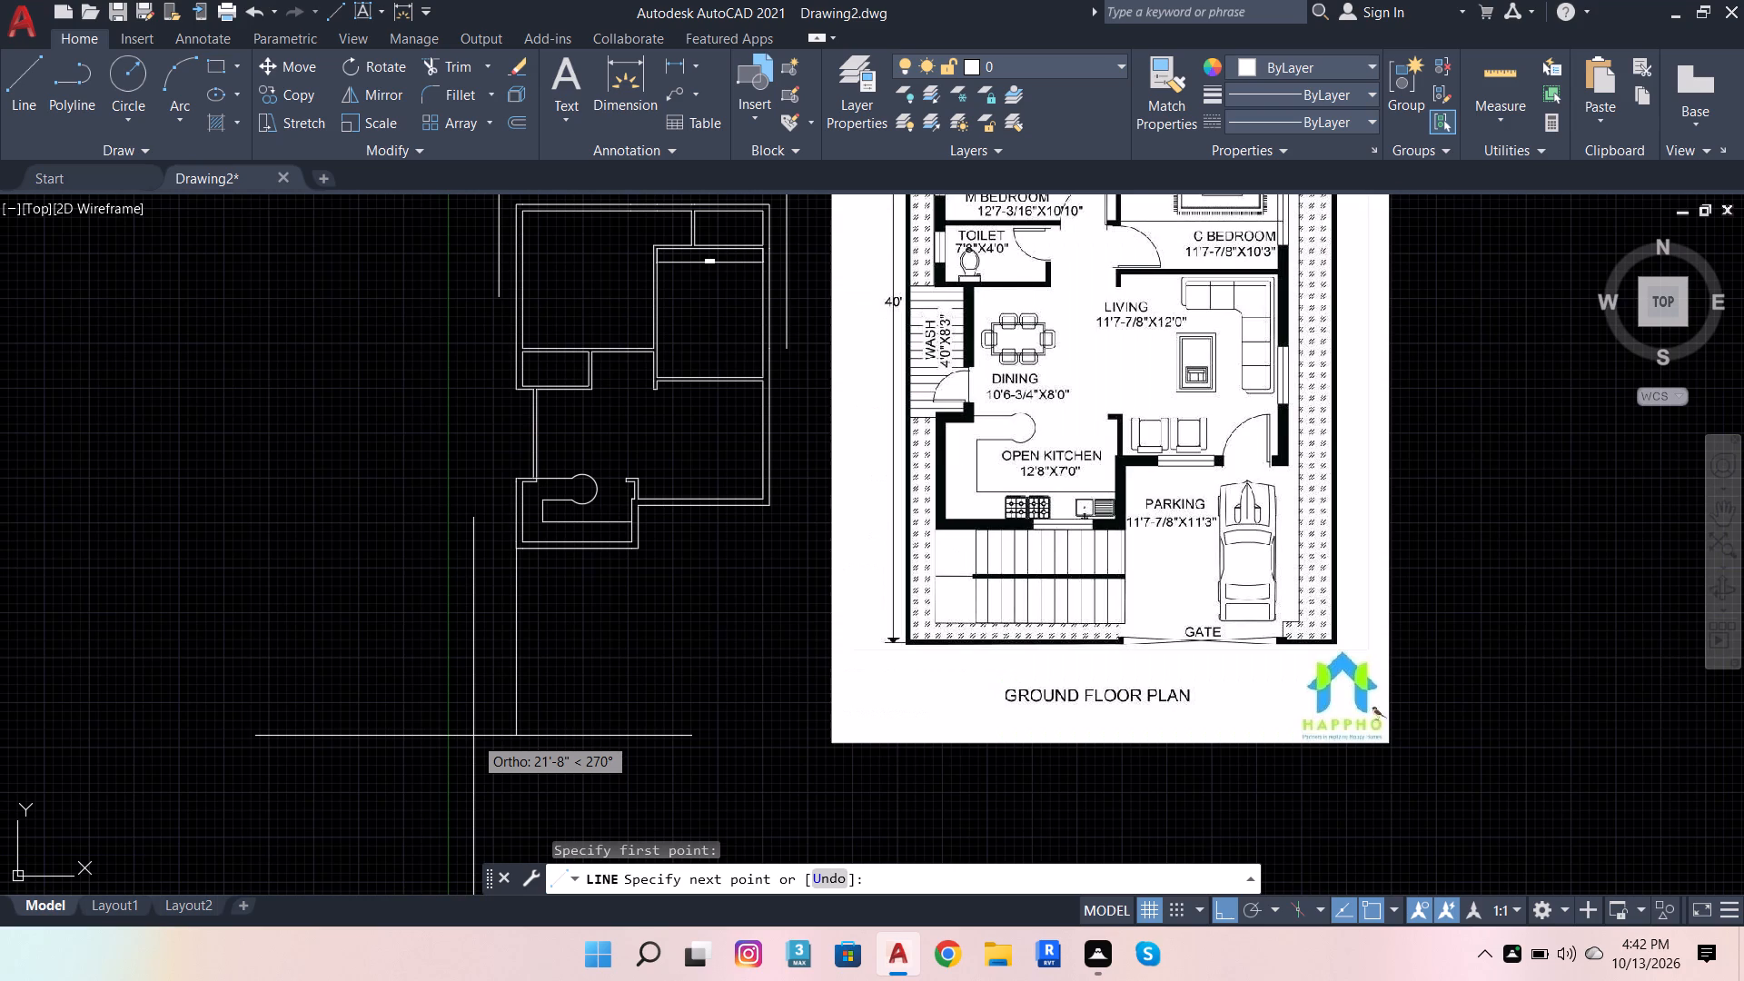
text(7')
key(Return)
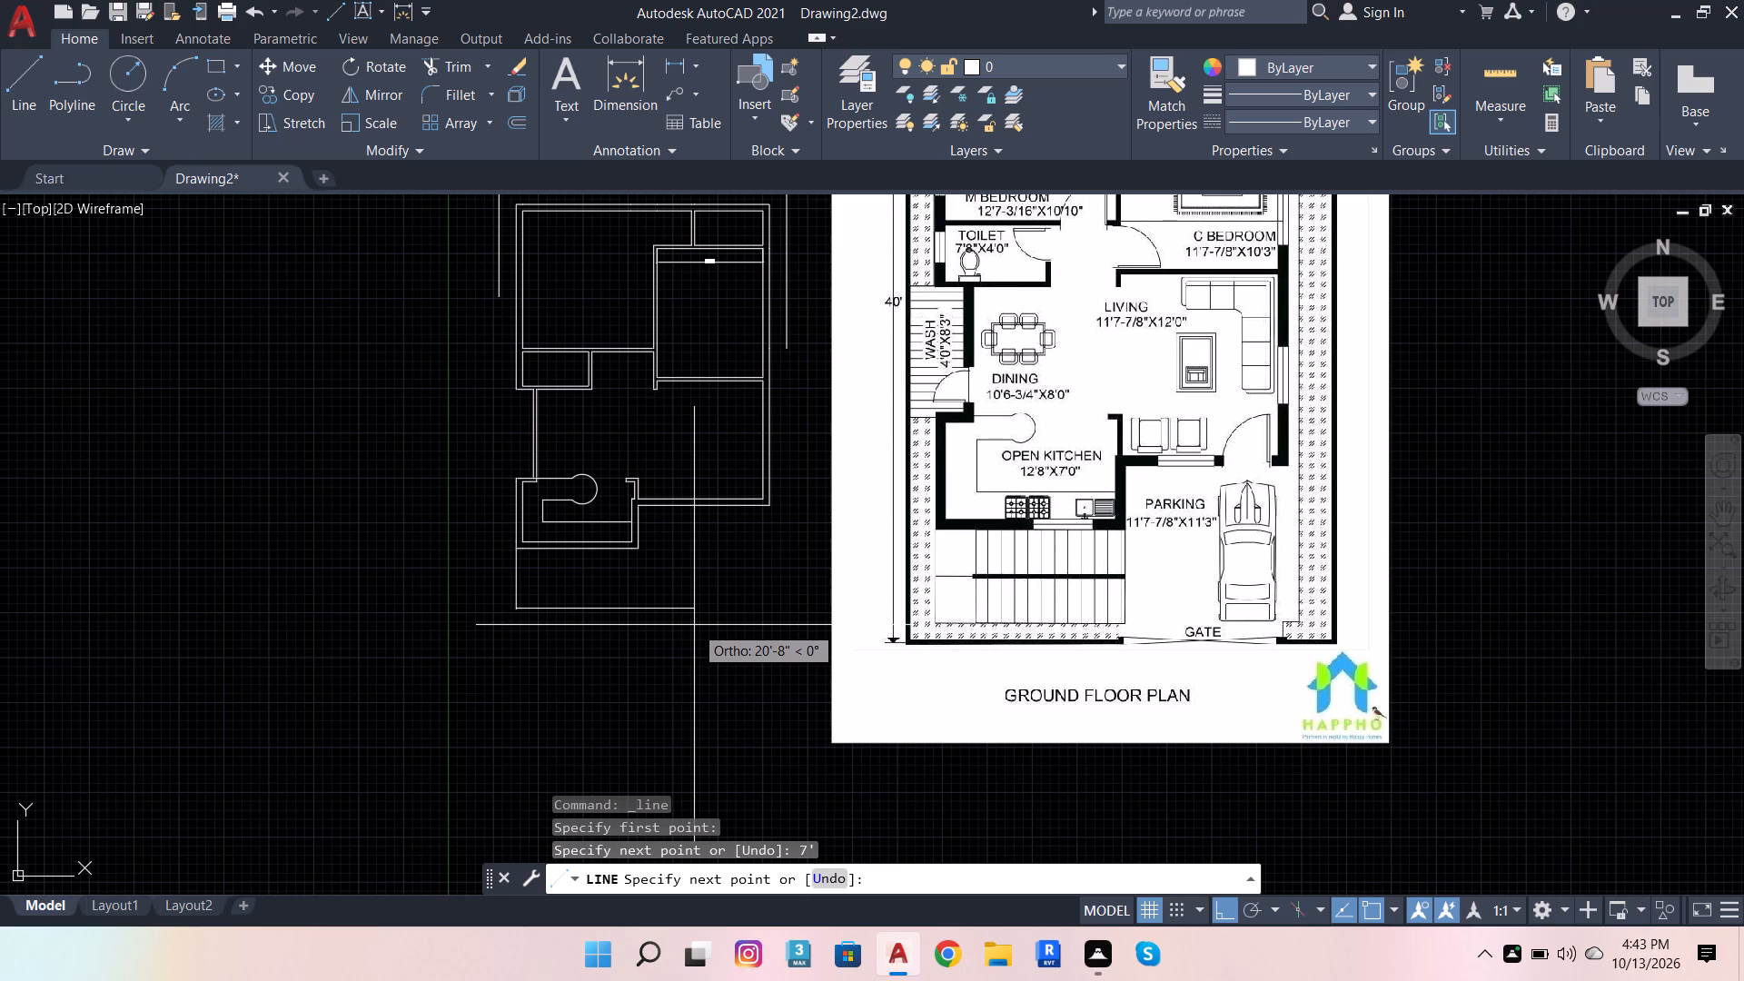
Continue diagonally to the kitchen's lower-right corner and straight down, and draw a horizontal bottom line from the 7' line's end past it.
click(645, 547)
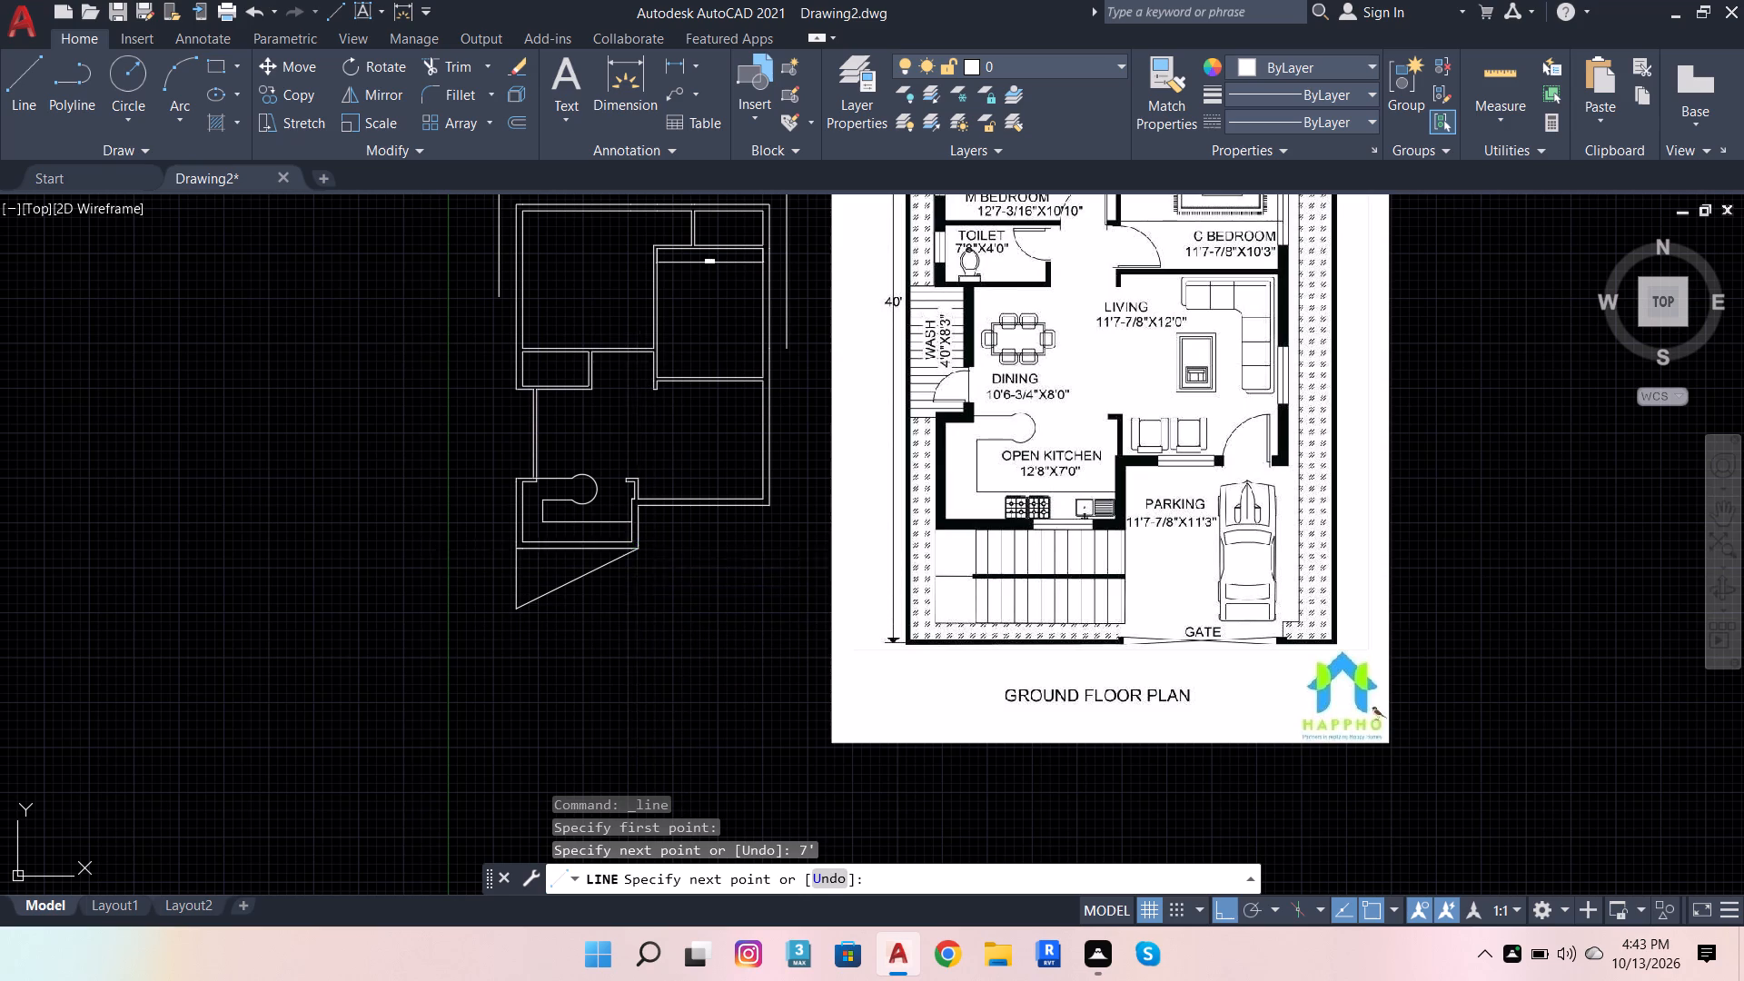
click(662, 628)
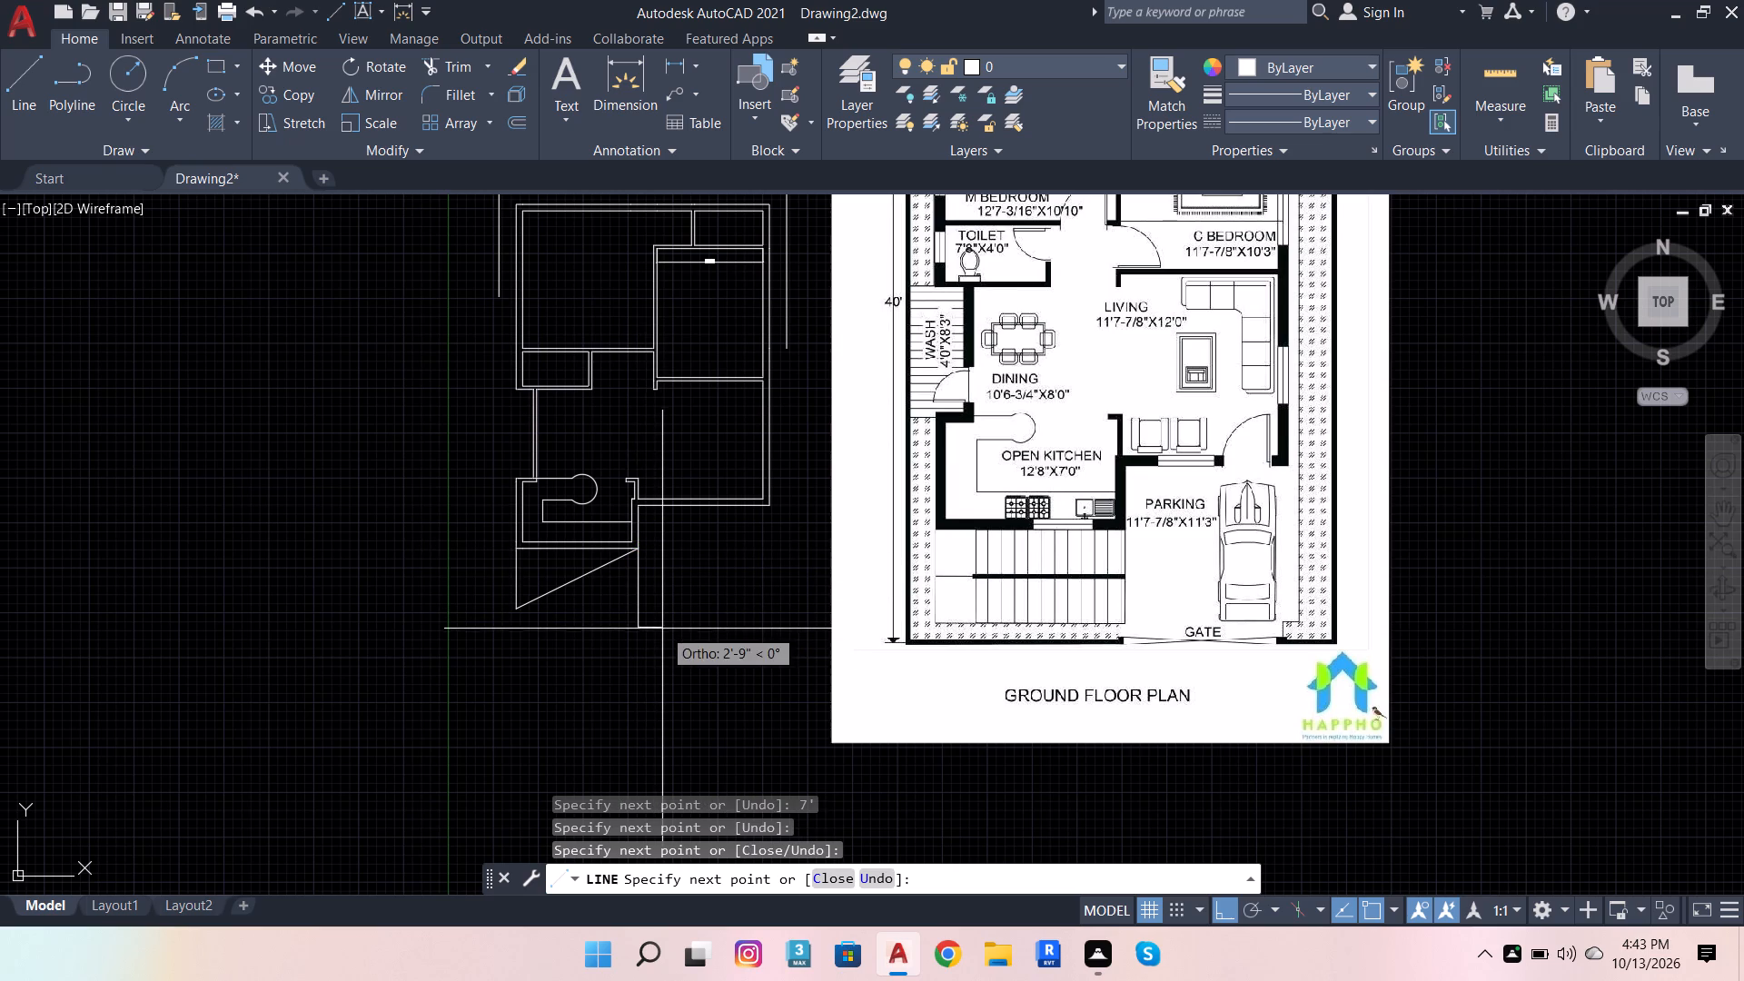
key(space)
key(space)
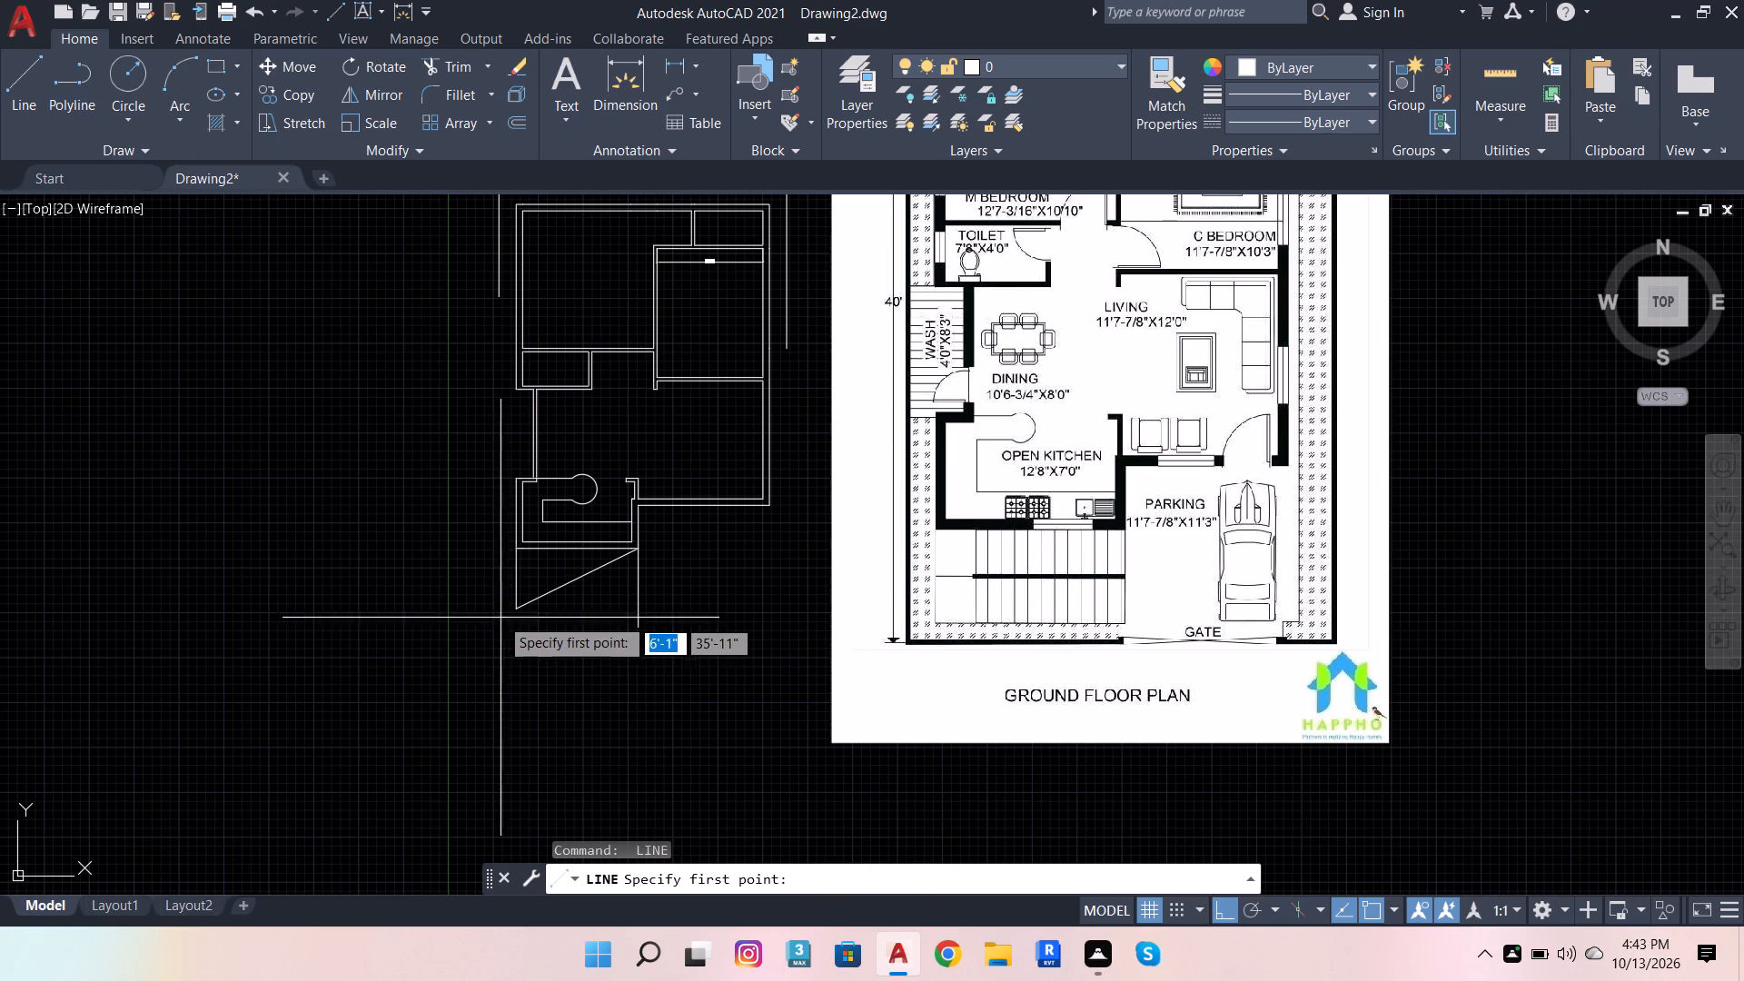
click(513, 611)
click(679, 602)
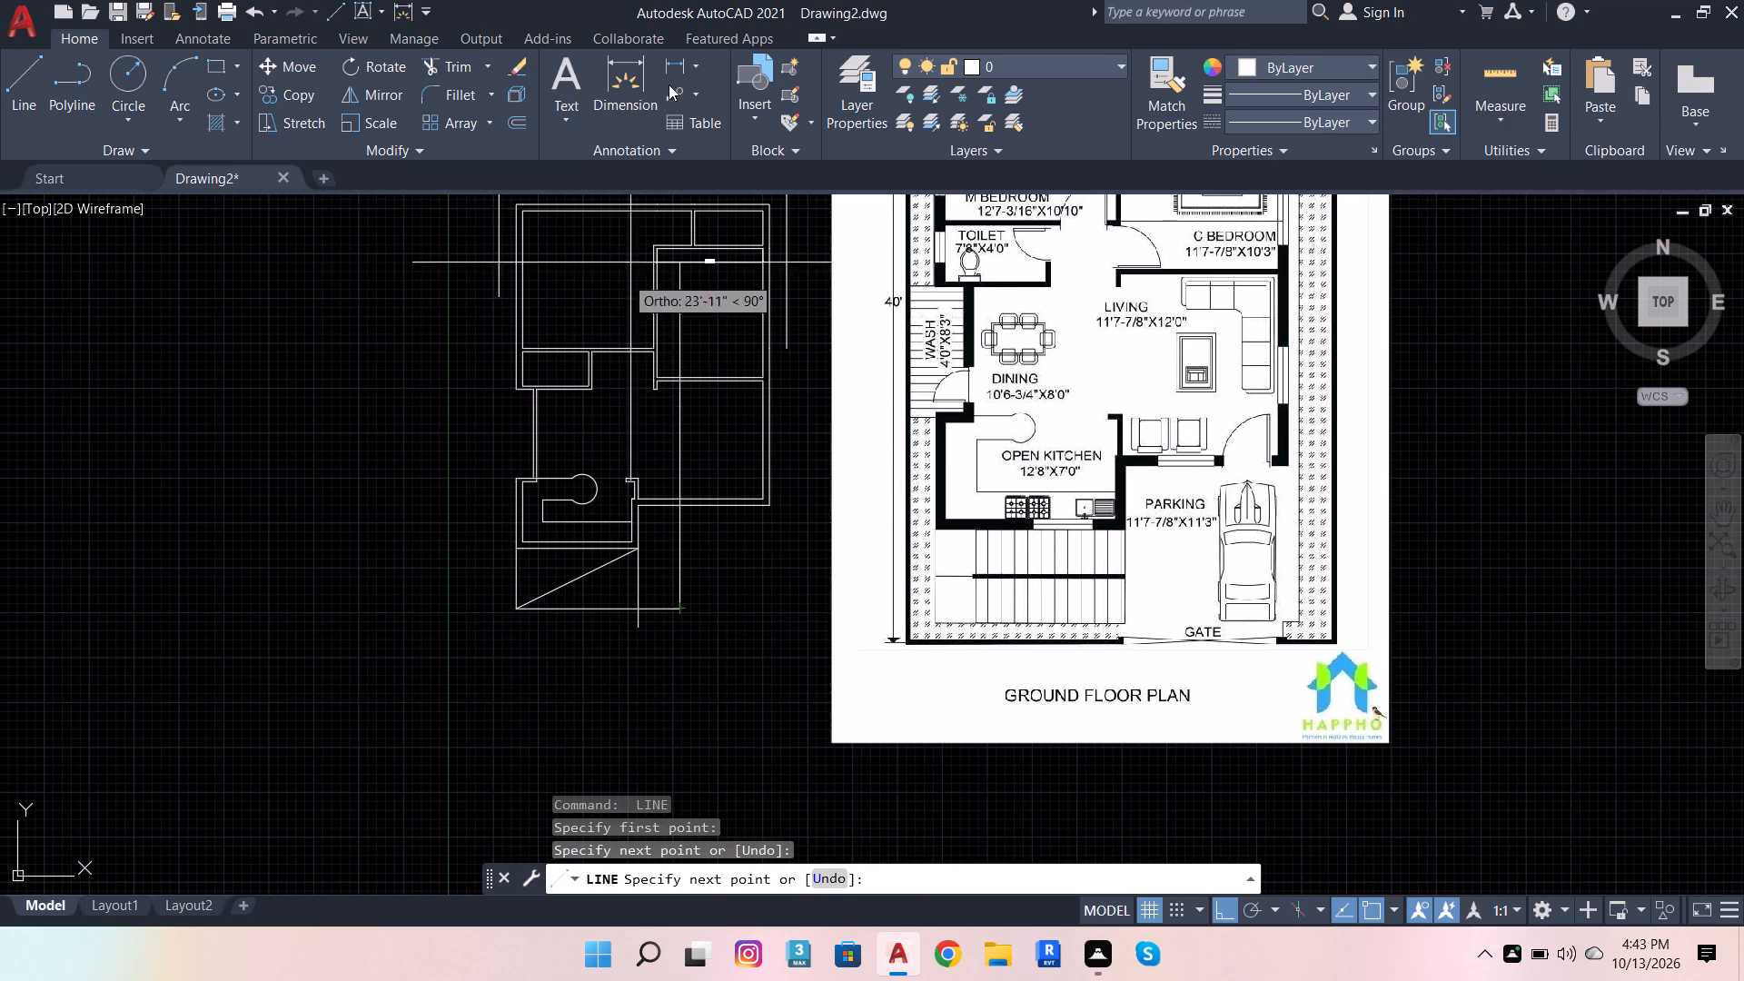
Trim away the diagonal line and the two overshooting ends at the staircase area's lower-right corner, leaving a rectangle below the kitchen.
click(431, 62)
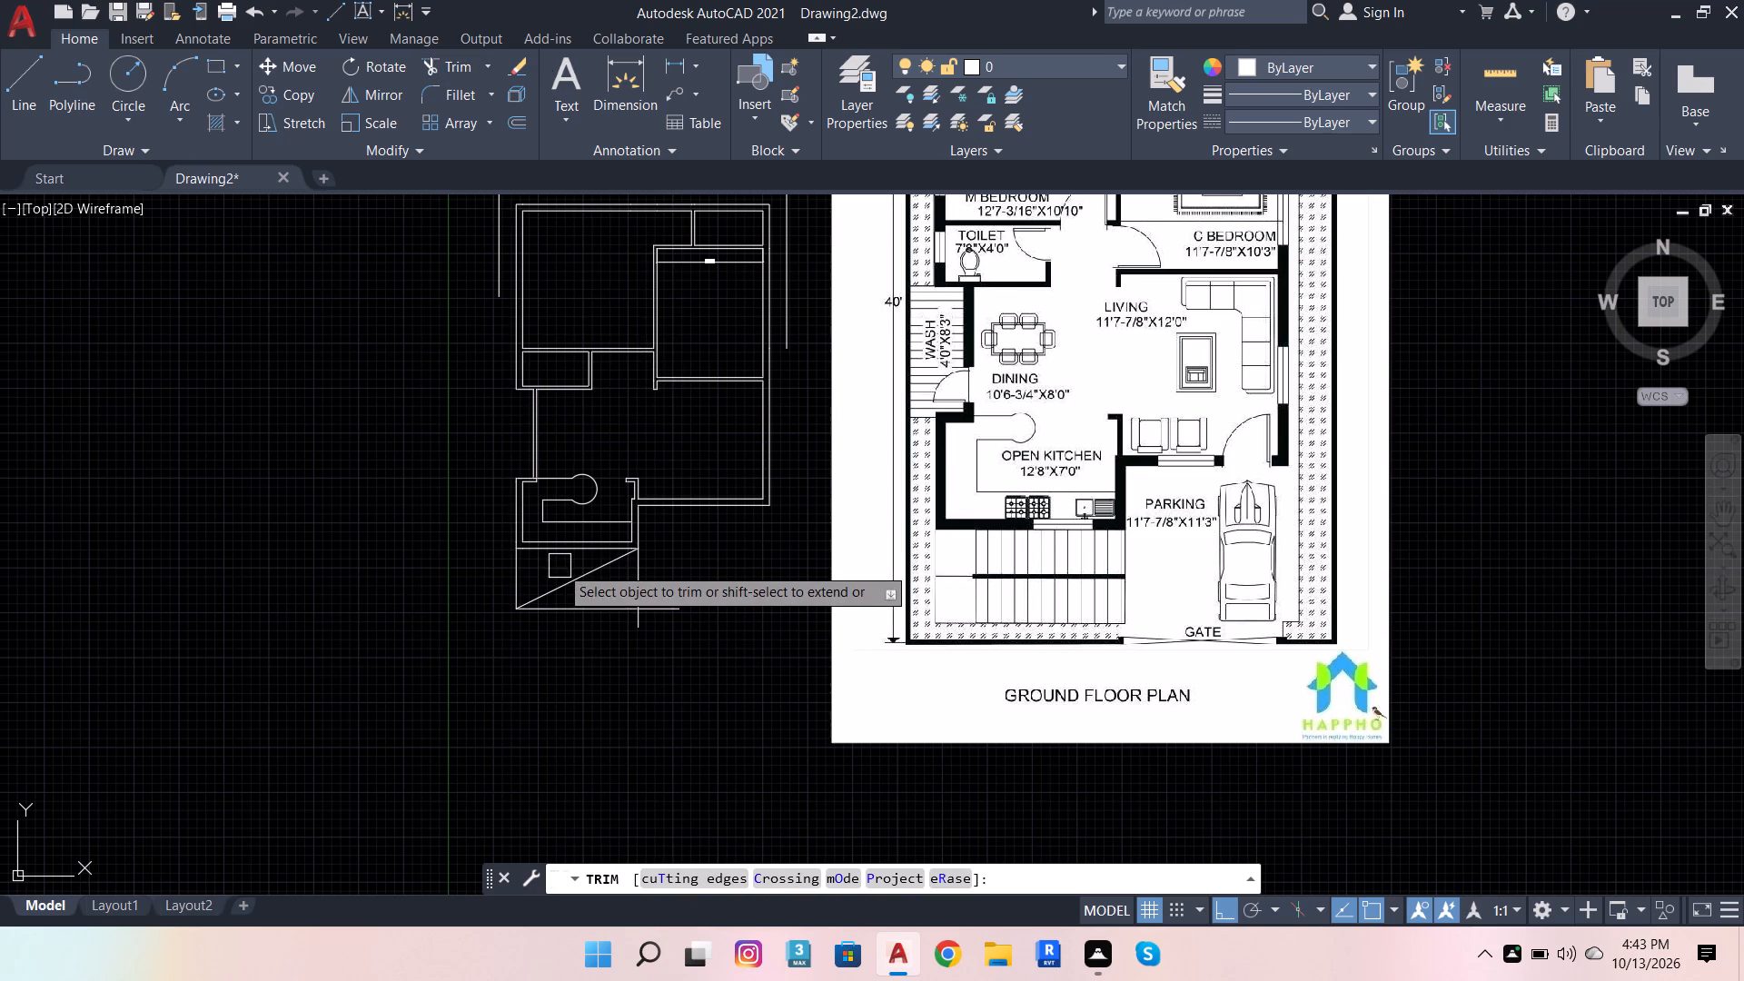
click(579, 582)
click(627, 639)
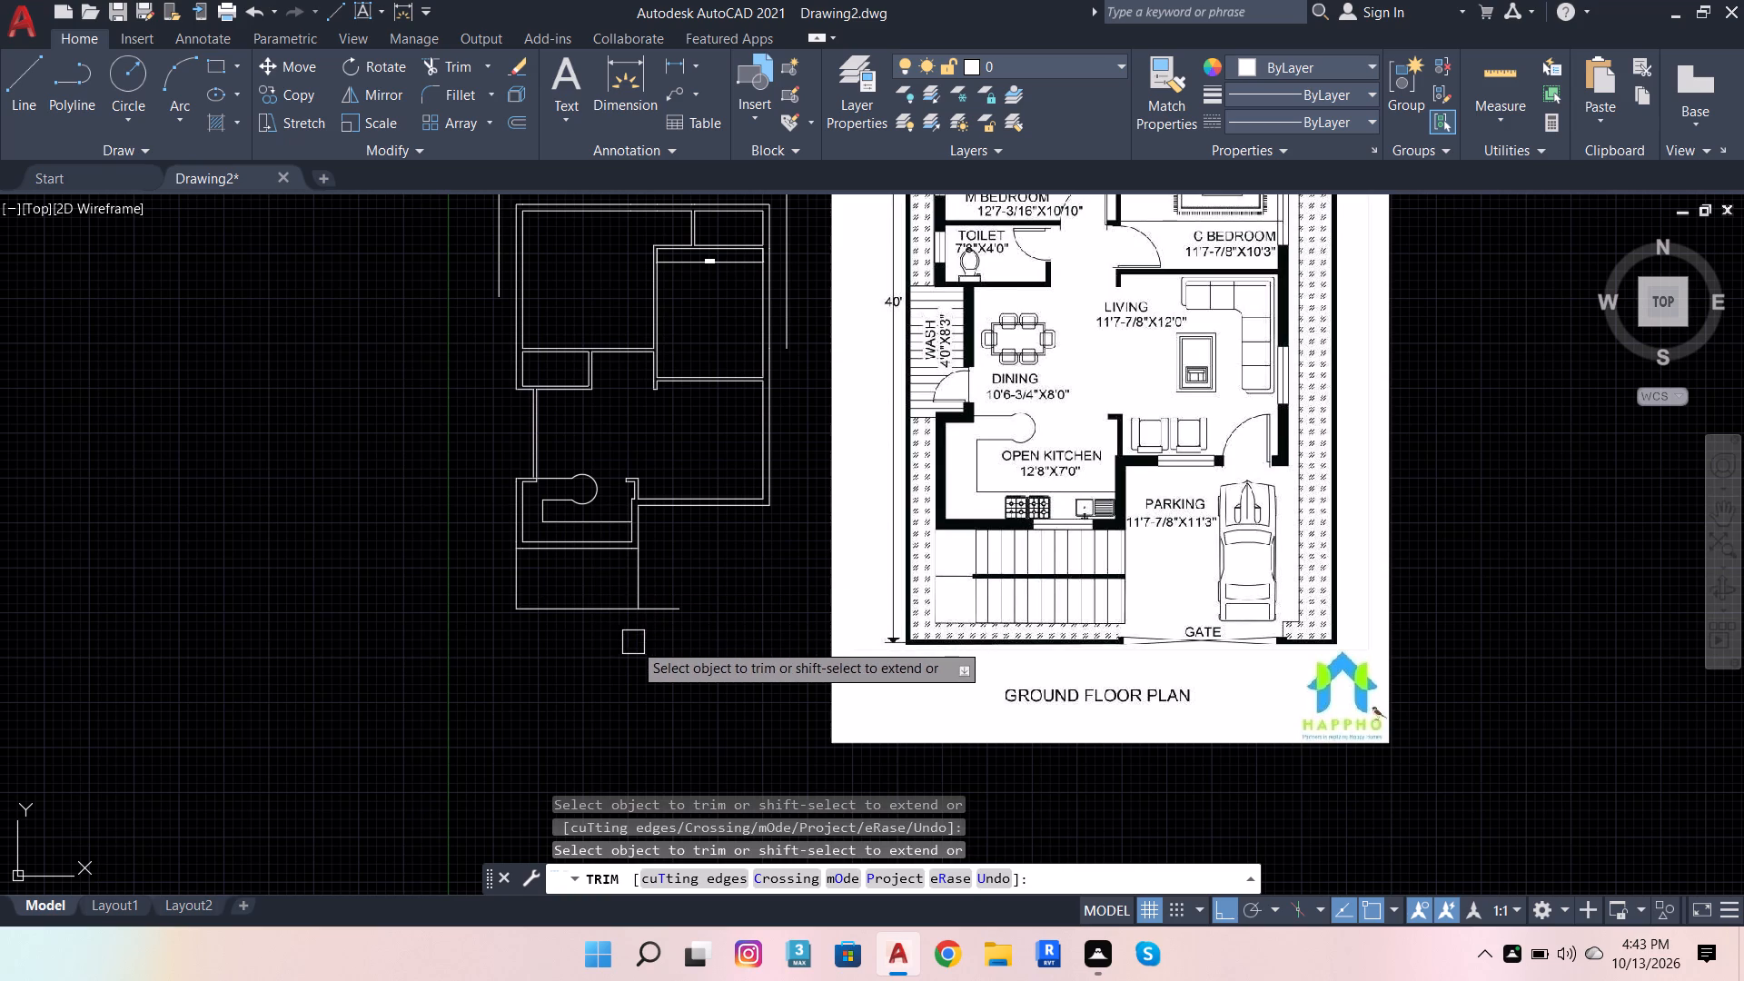
click(668, 613)
scroll(696, 572, up, 2)
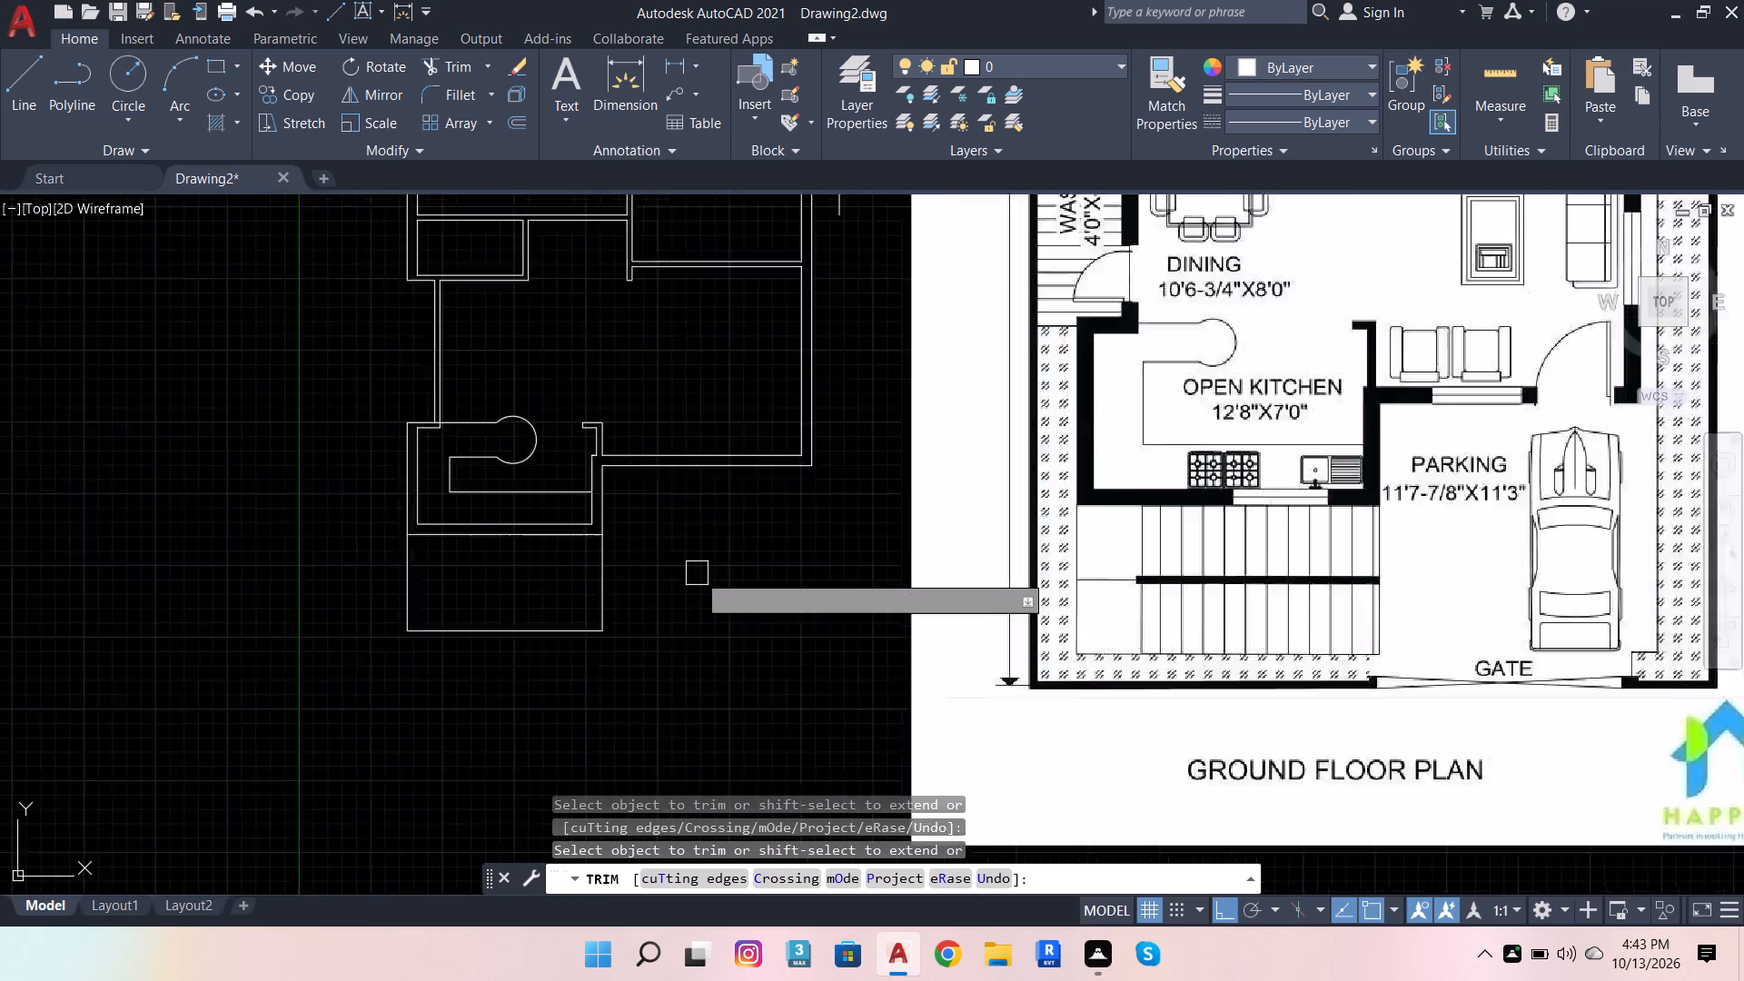
scroll(697, 573, down, 1)
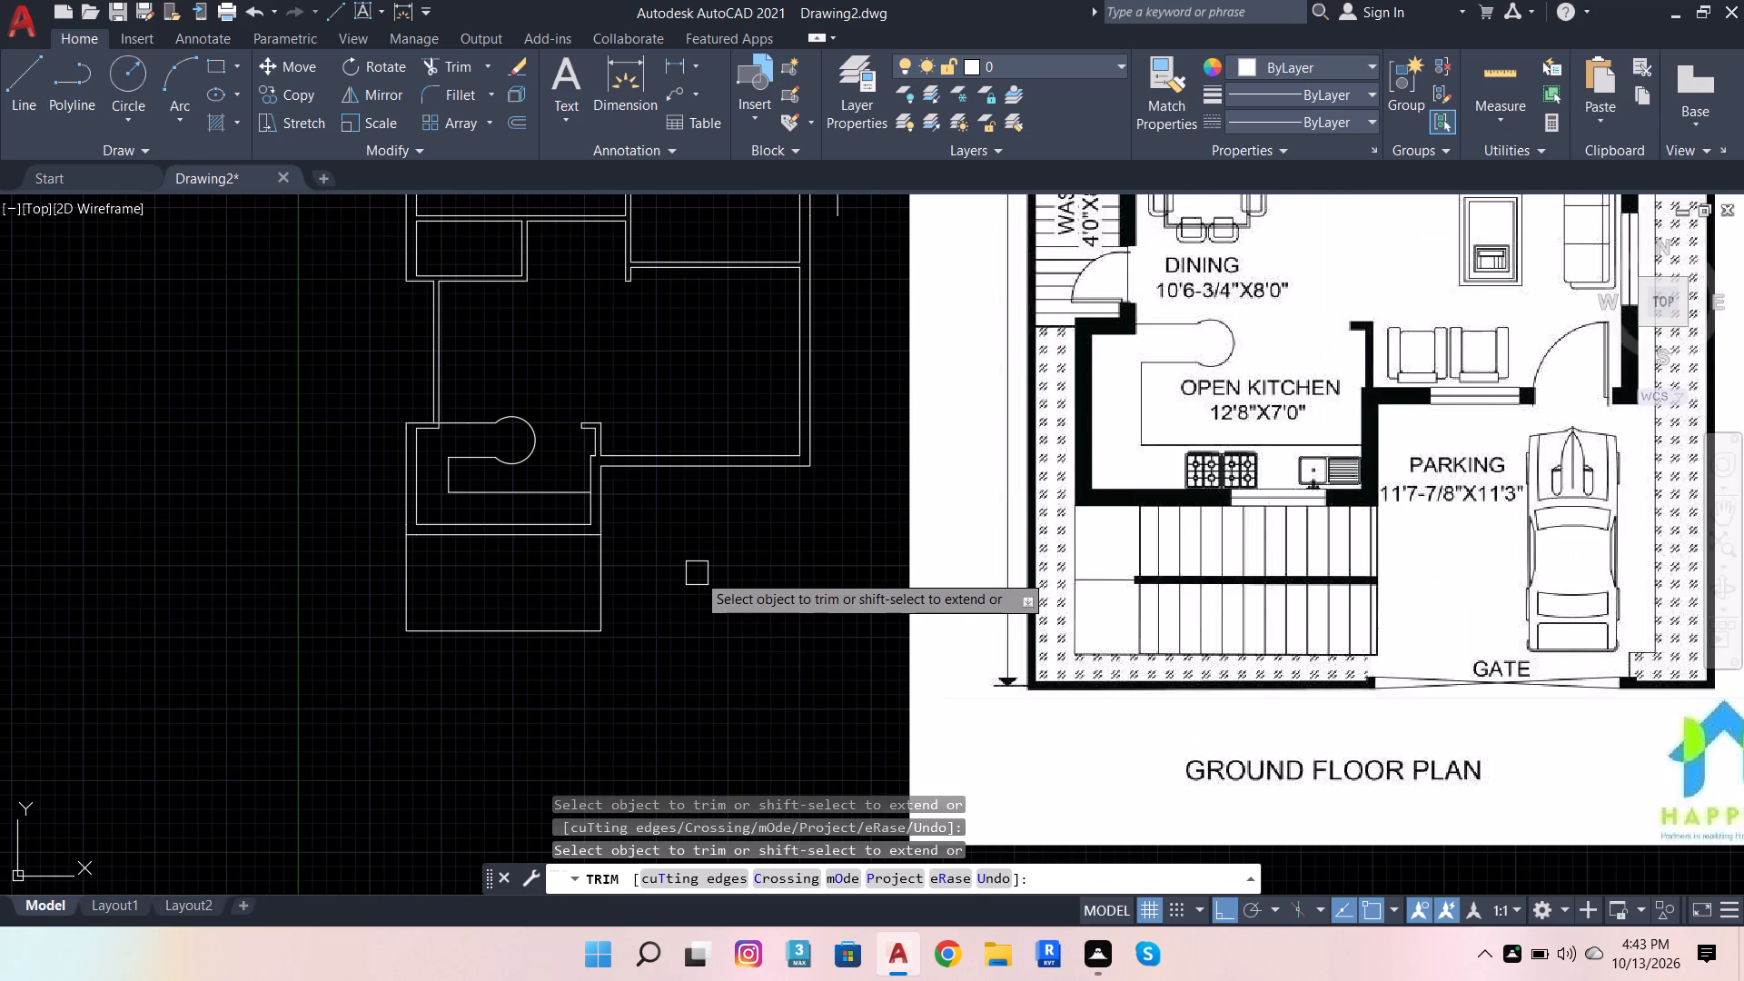
scroll(381, 707, down, 1)
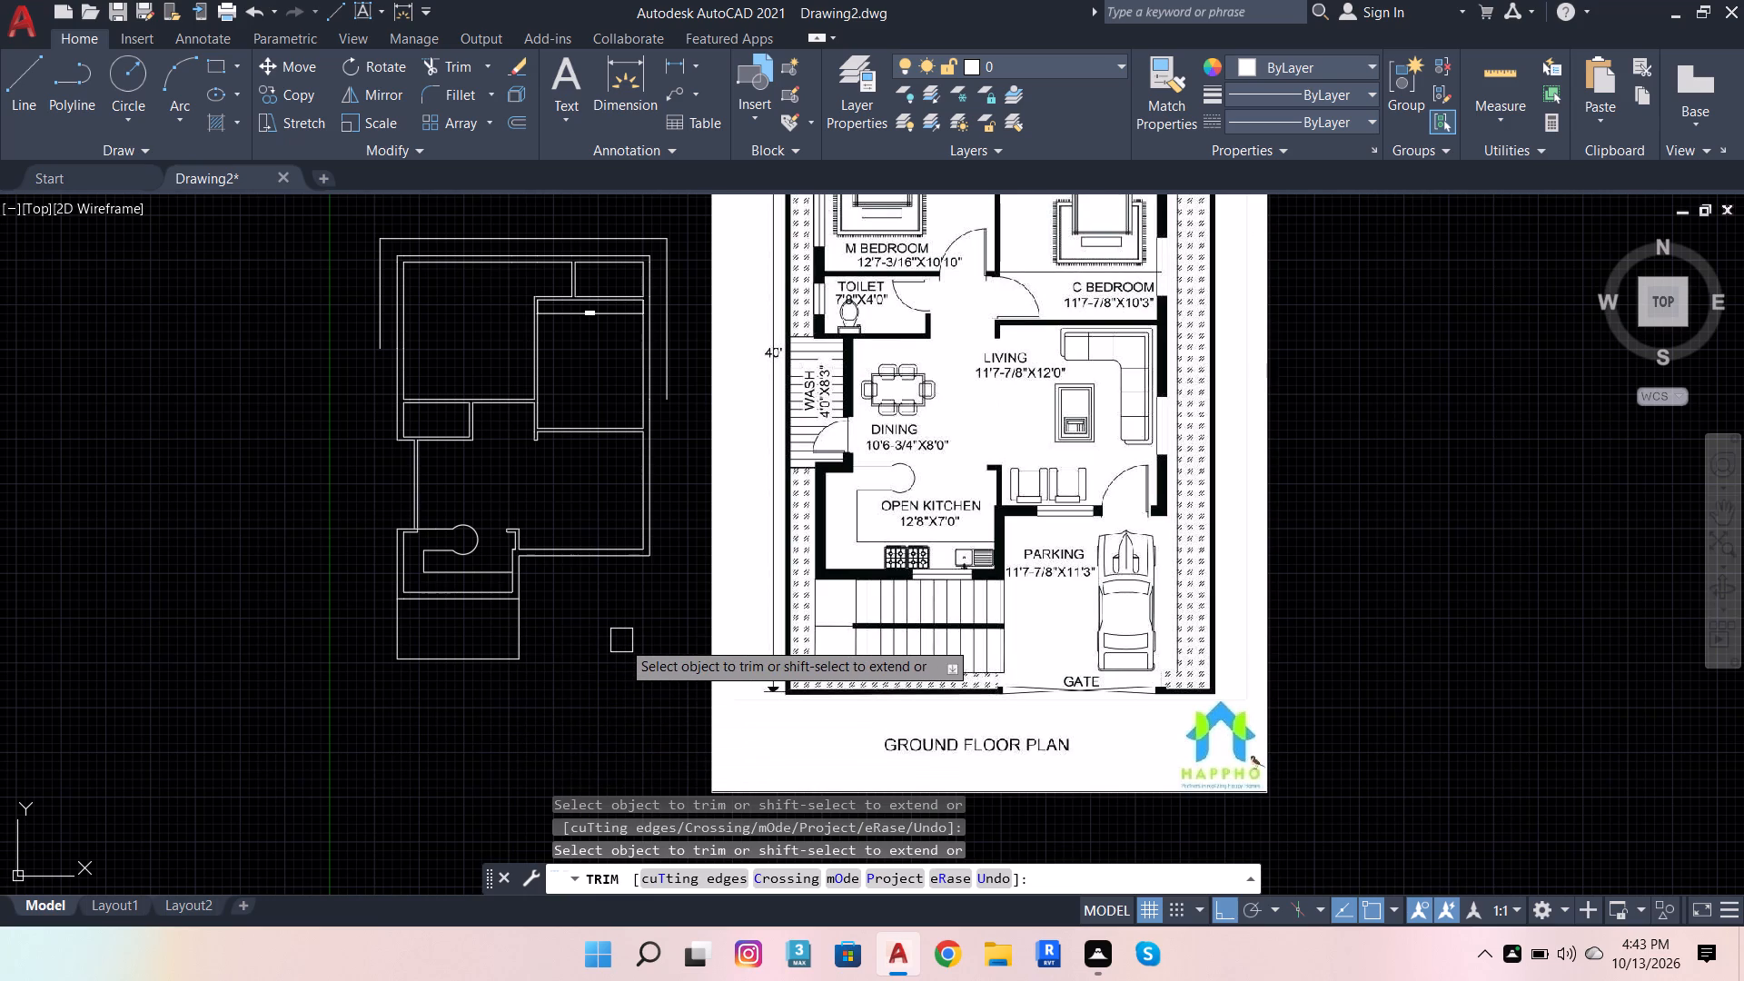
scroll(572, 657, up, 1)
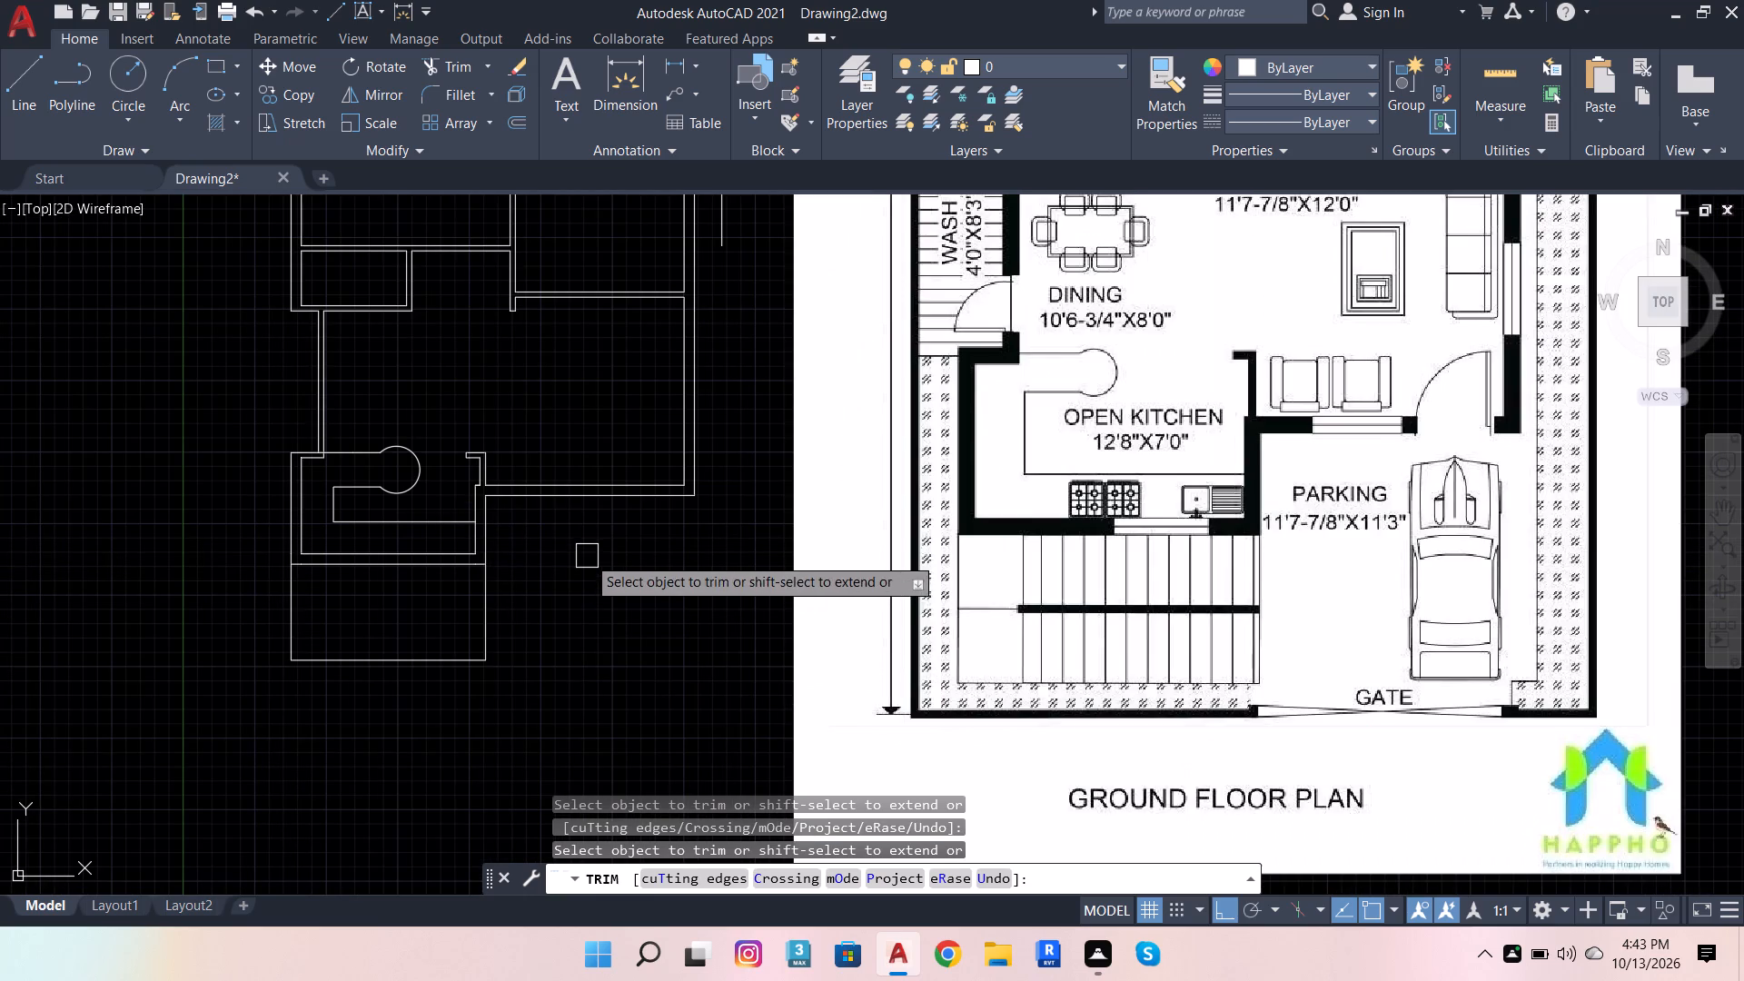
scroll(302, 610, up, 1)
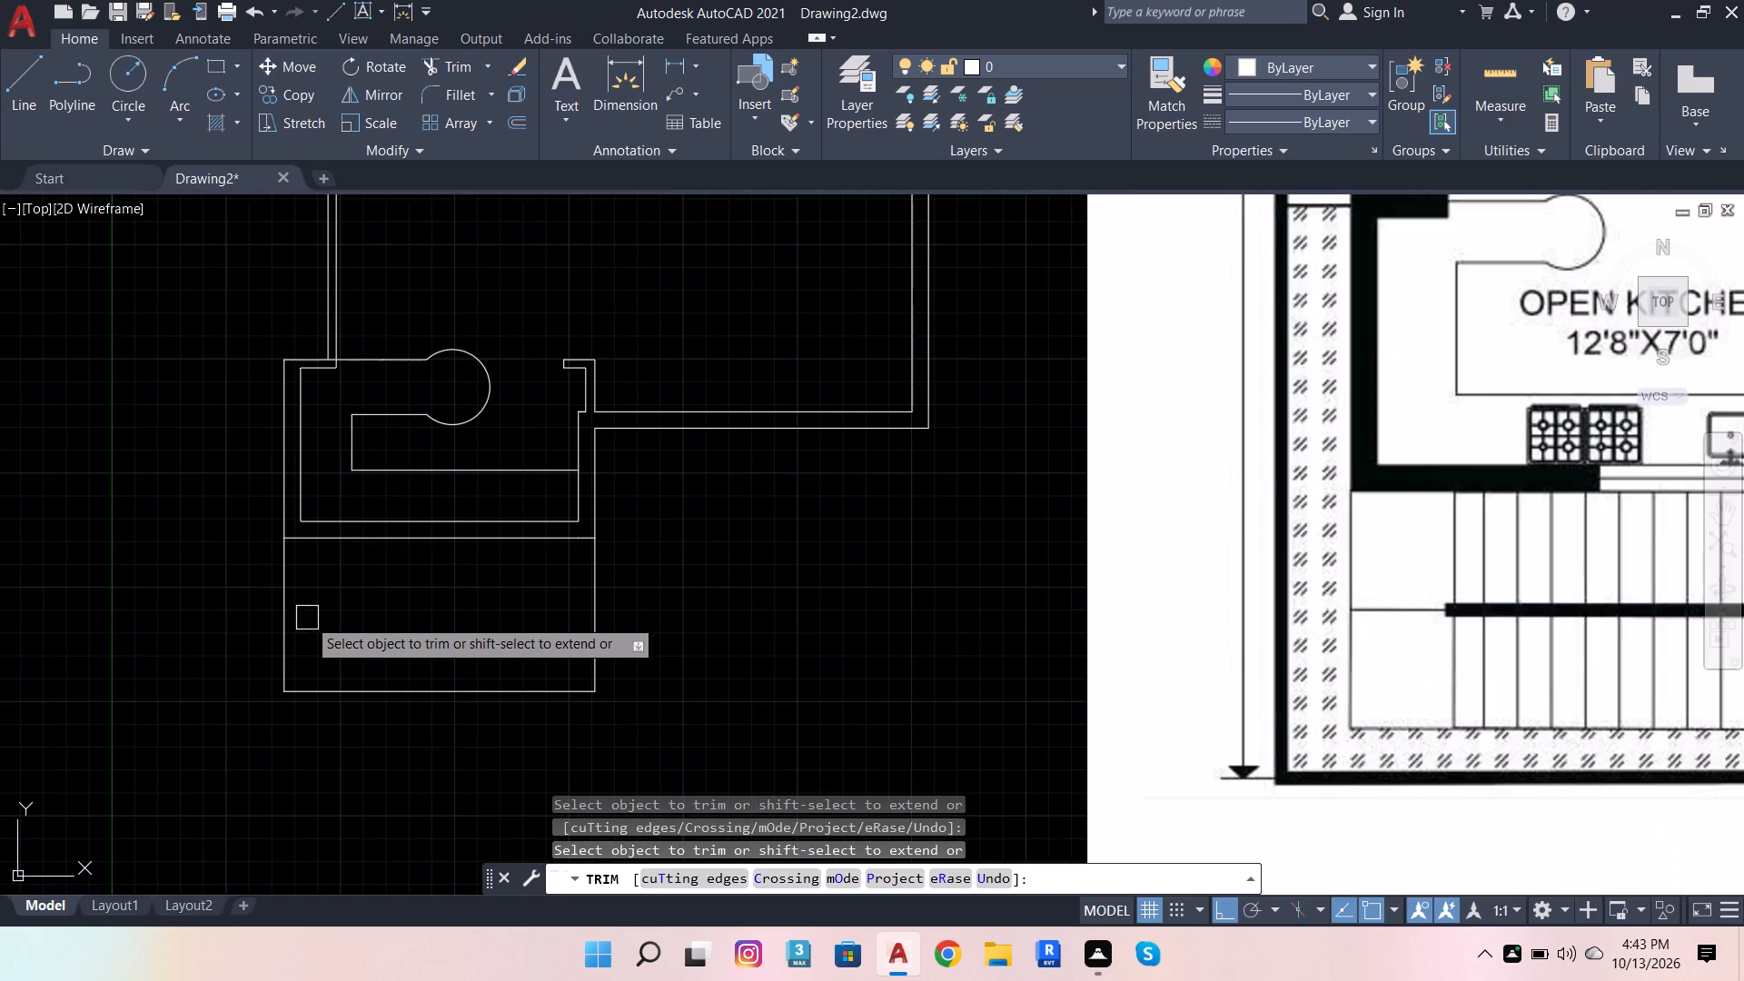
scroll(309, 643, down, 2)
scroll(321, 706, up, 1)
key(Escape)
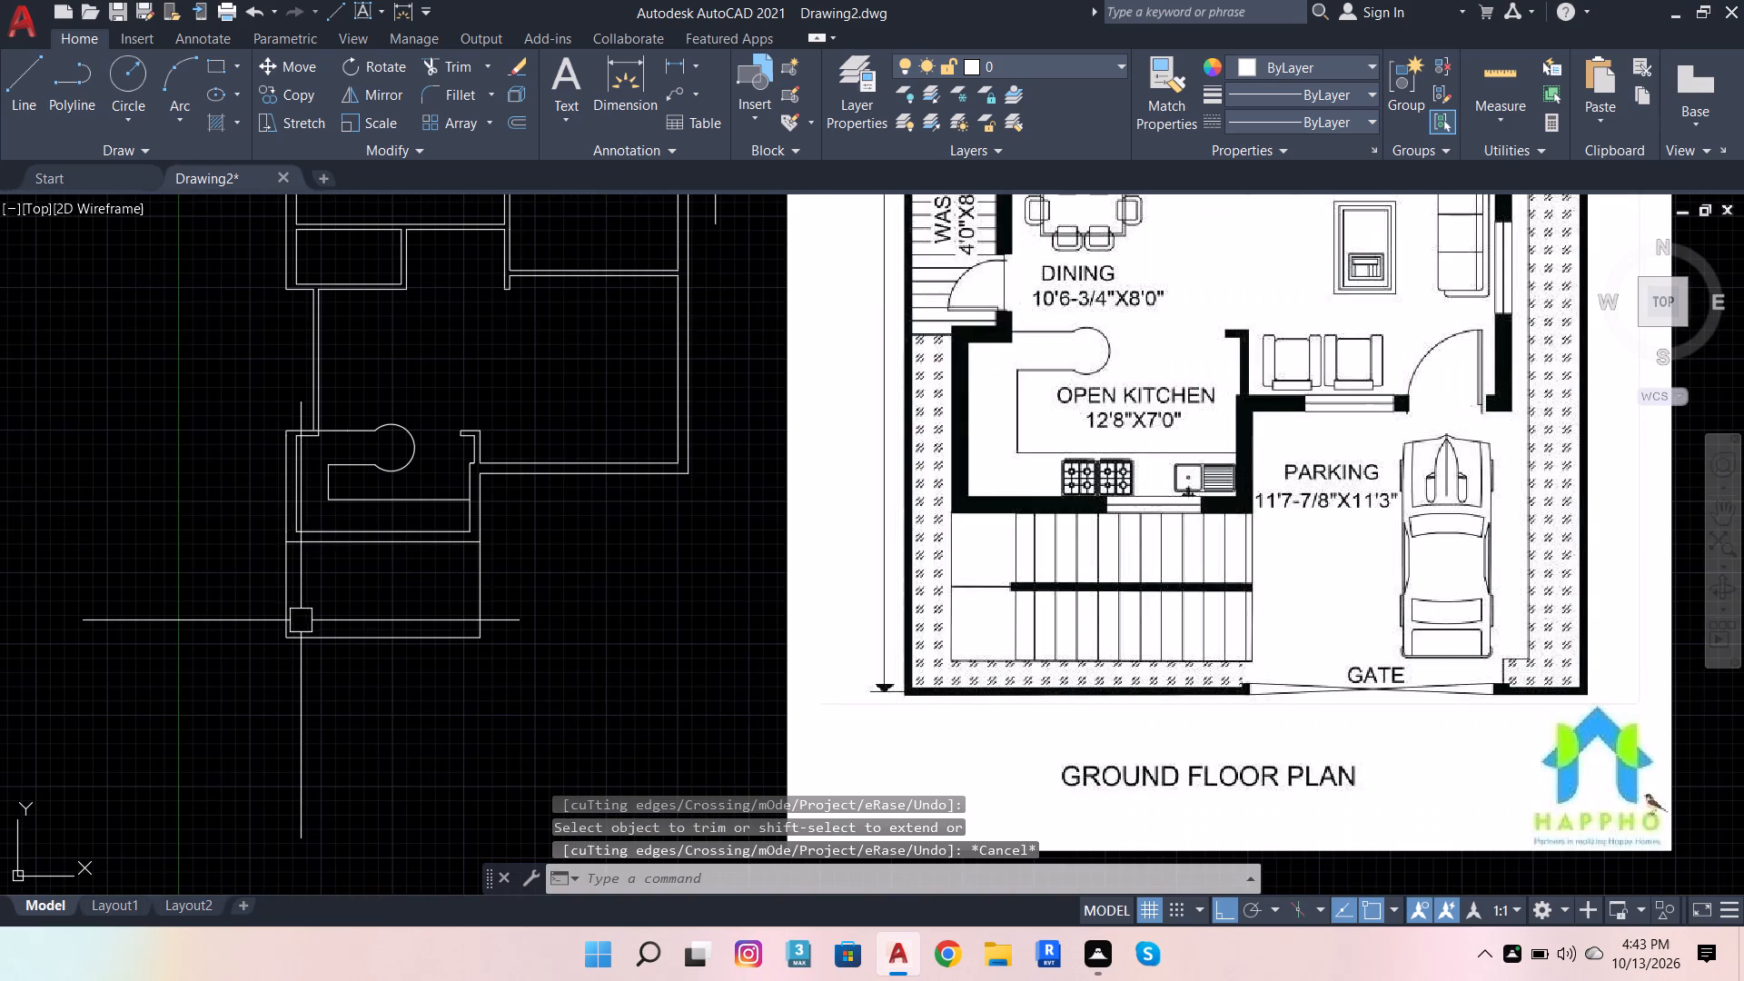
Offset the staircase area's left side line 3' inward.
click(300, 619)
click(262, 600)
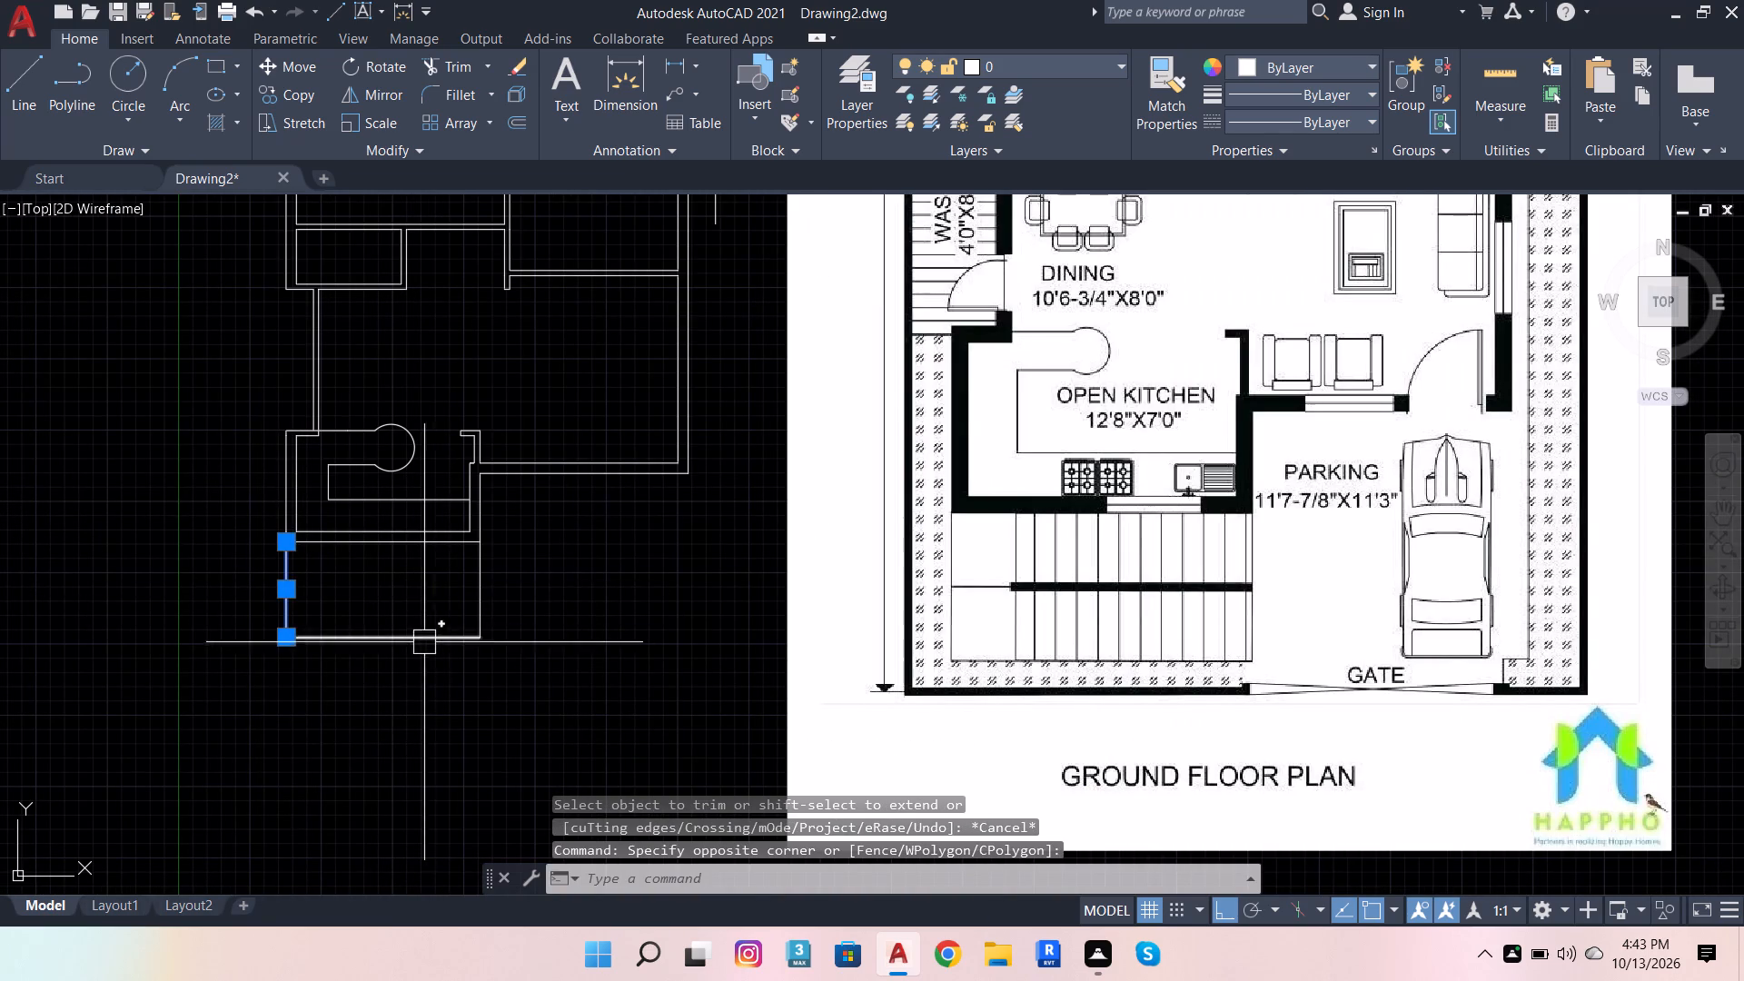
key(o)
key(Return)
click(278, 647)
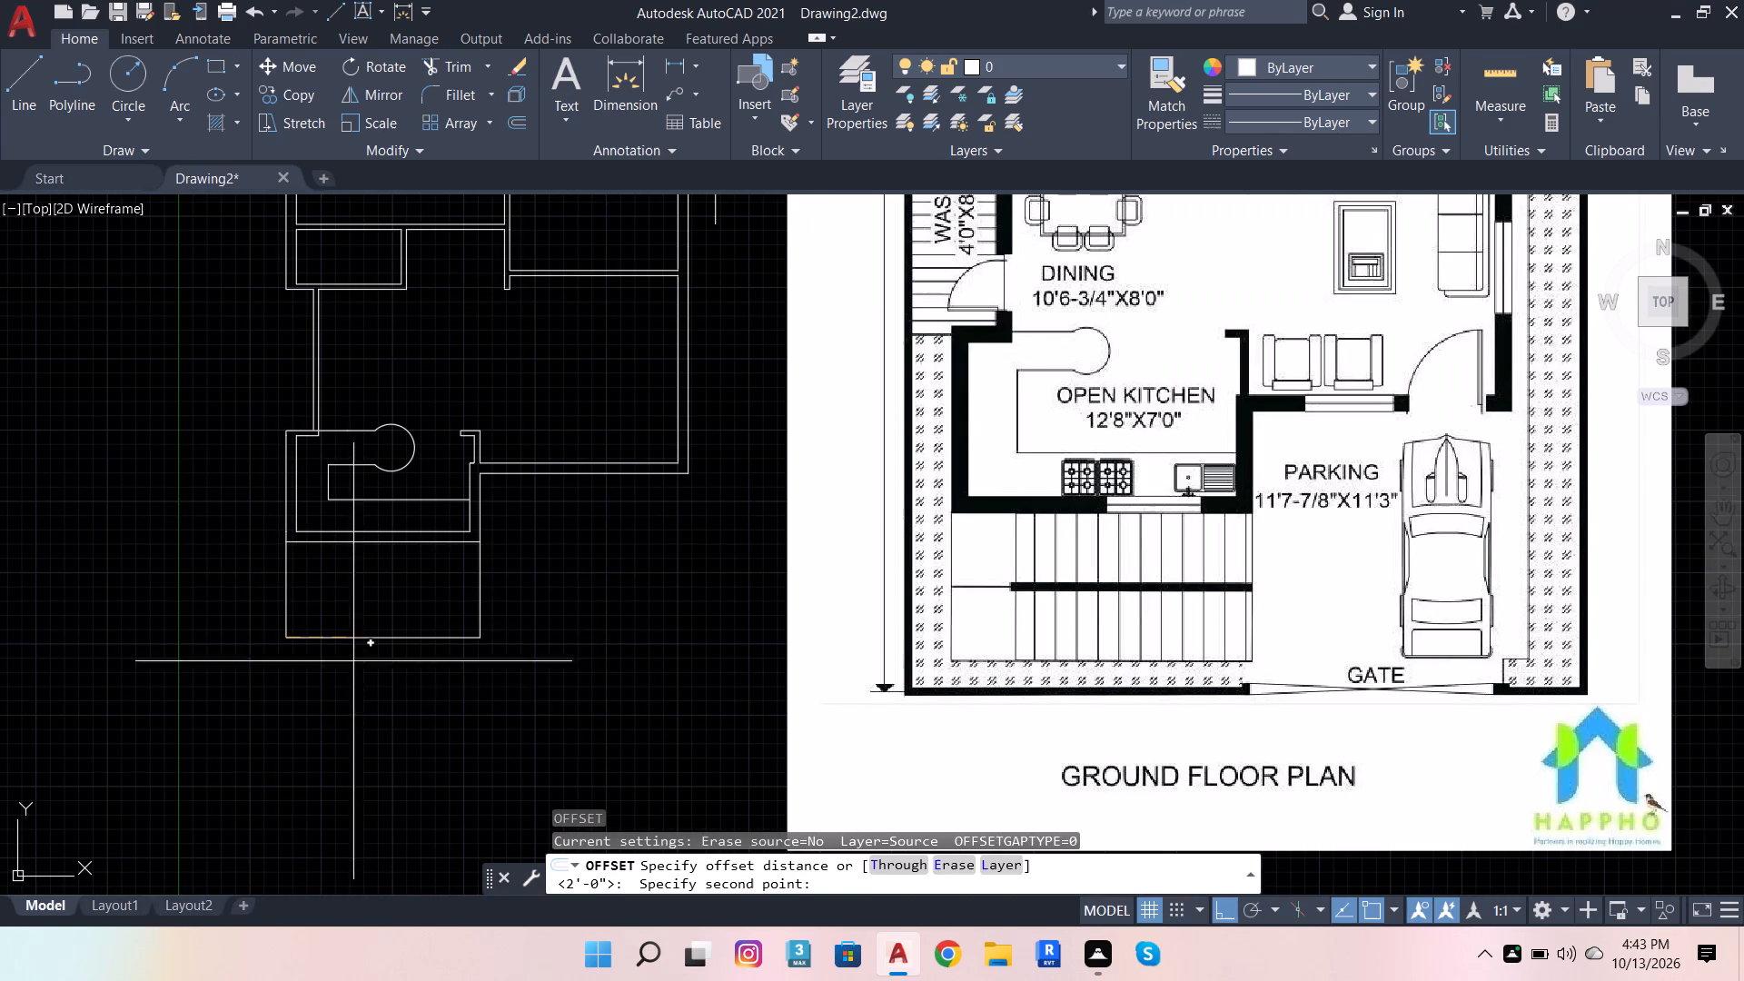
text(3')
key(Return)
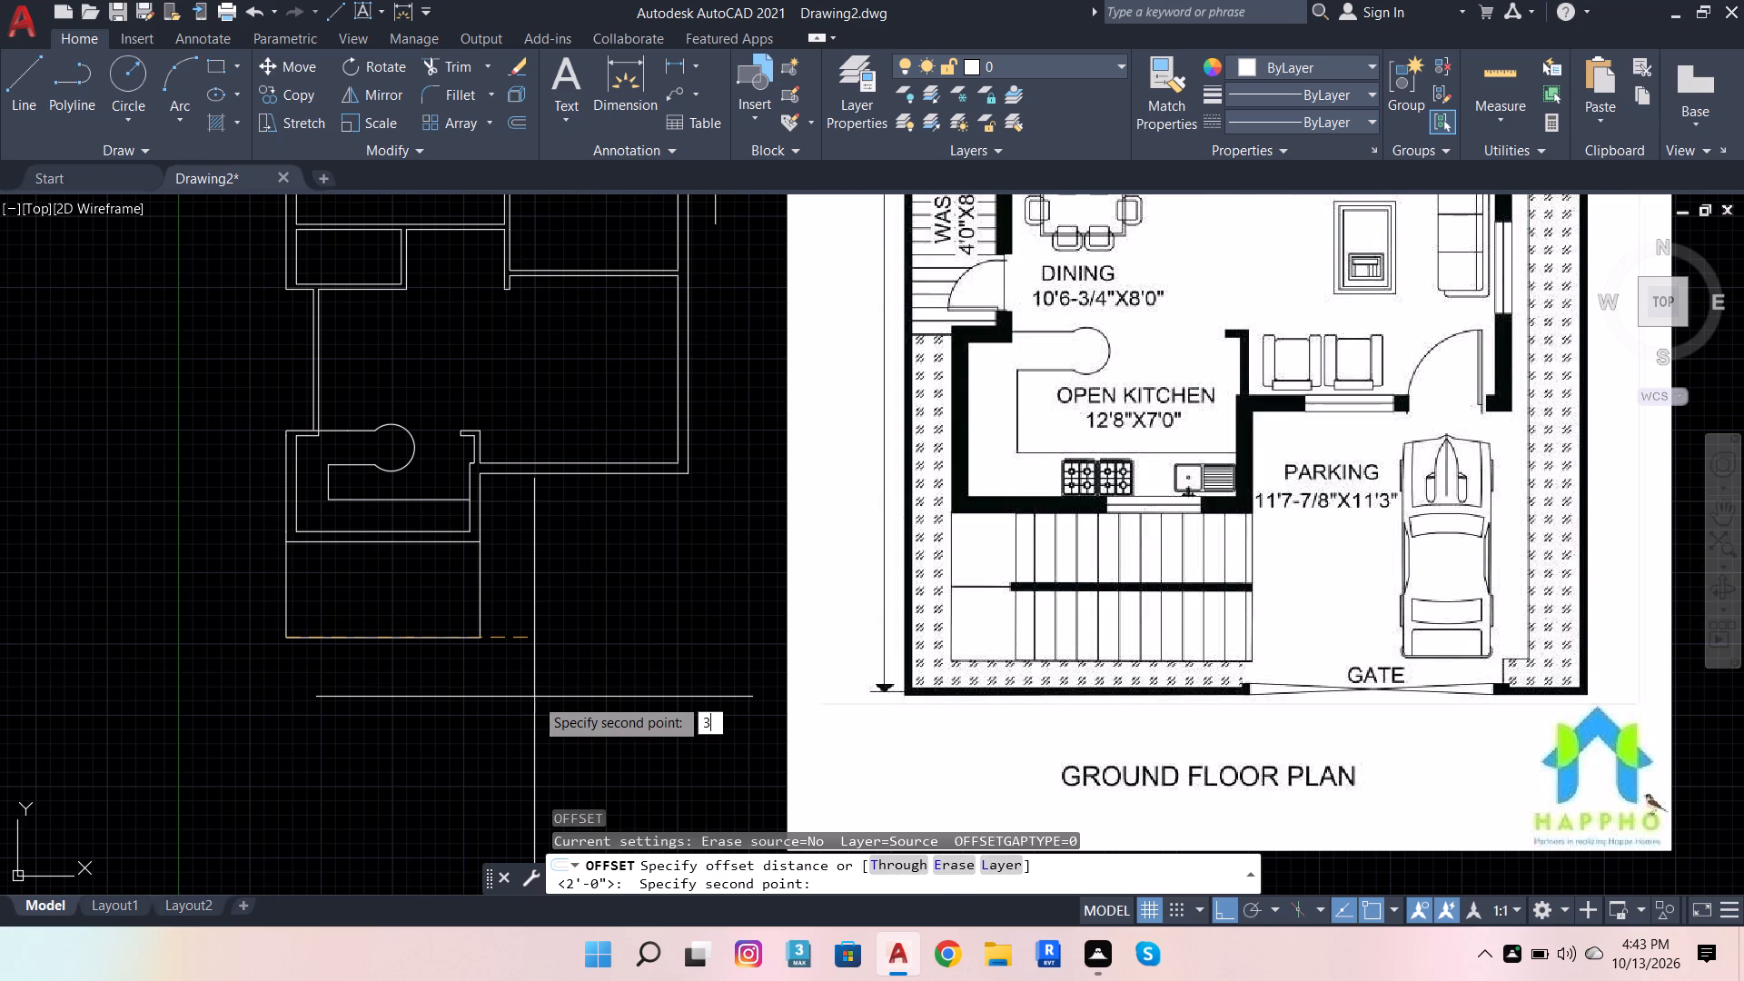
click(534, 697)
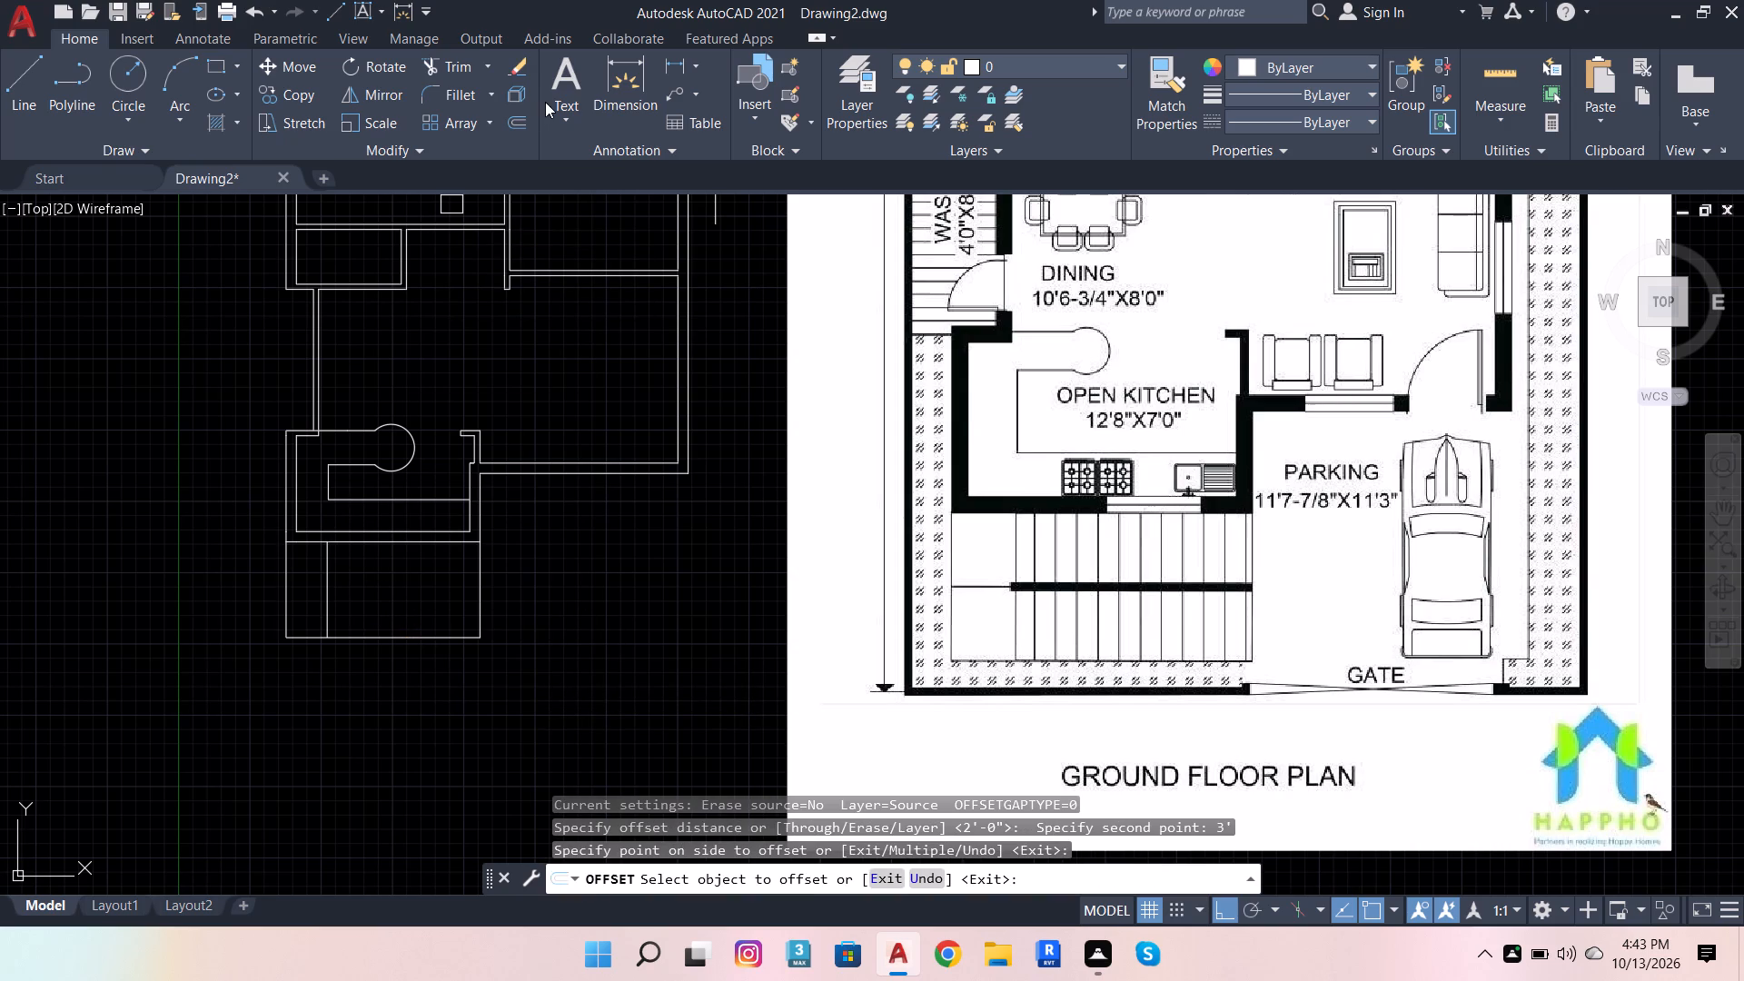
Offset the staircase's inner vertical line repeatedly at 10" towards the right side, adding twelve evenly spaced tread lines.
click(513, 120)
scroll(313, 582, up, 1)
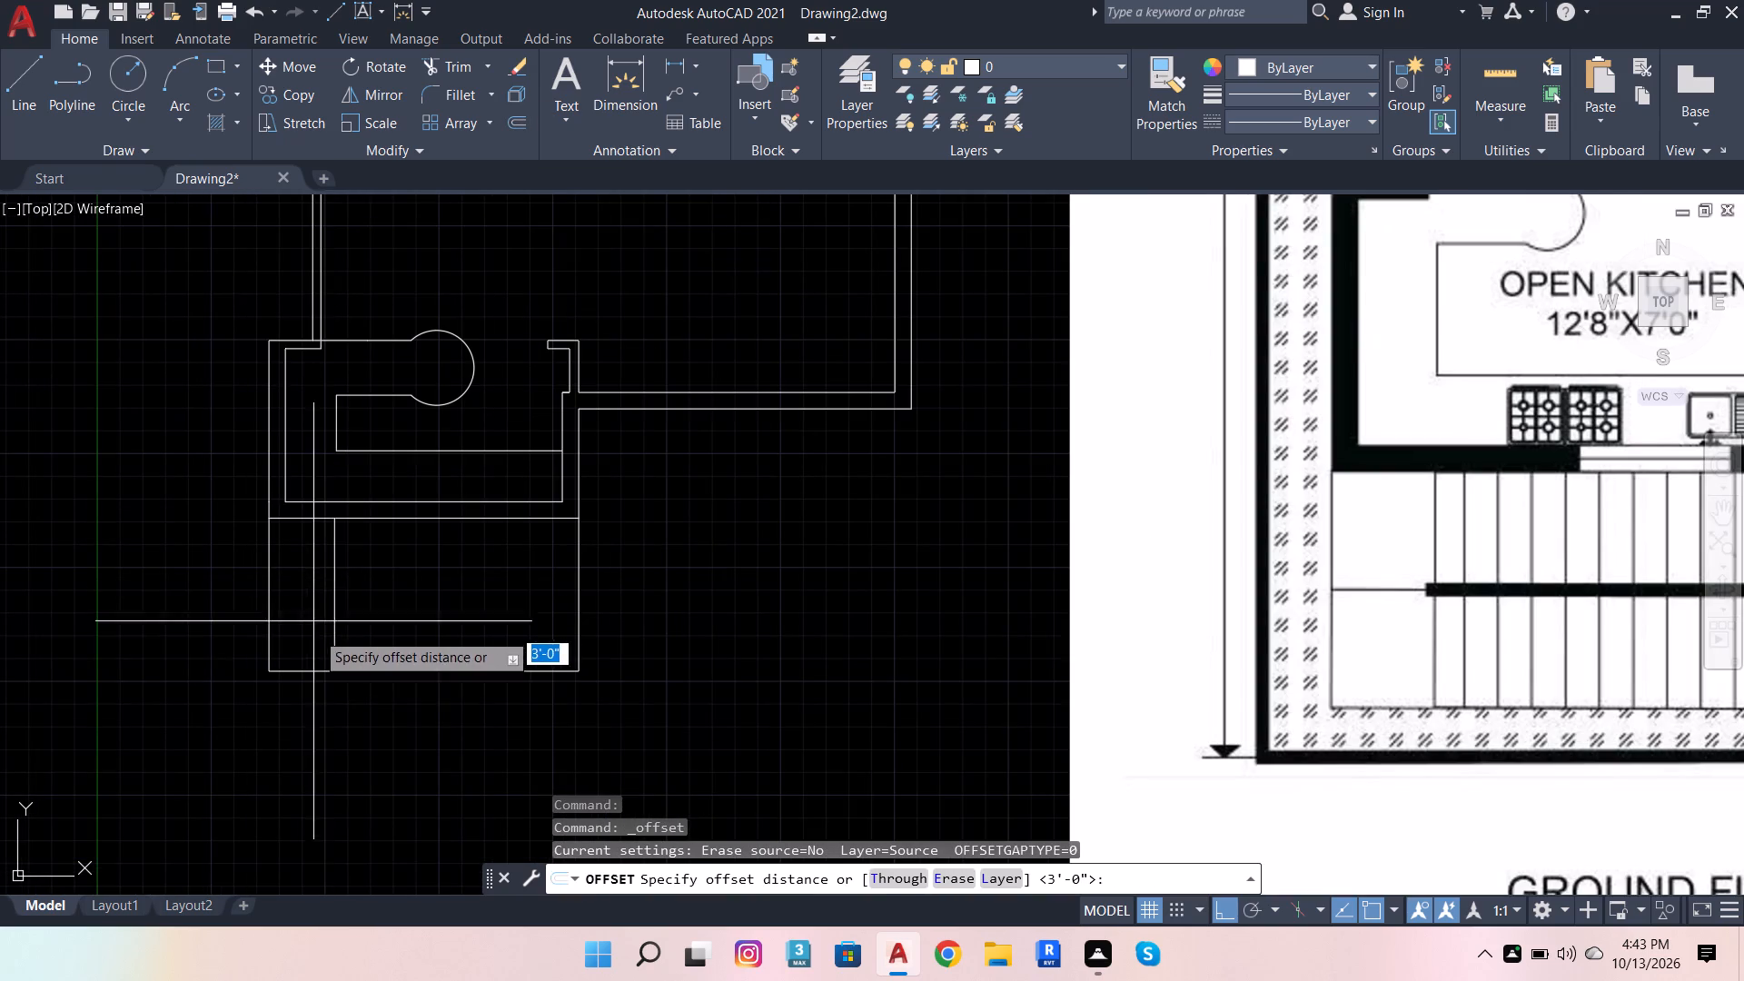
click(327, 662)
text(10)
key(Return)
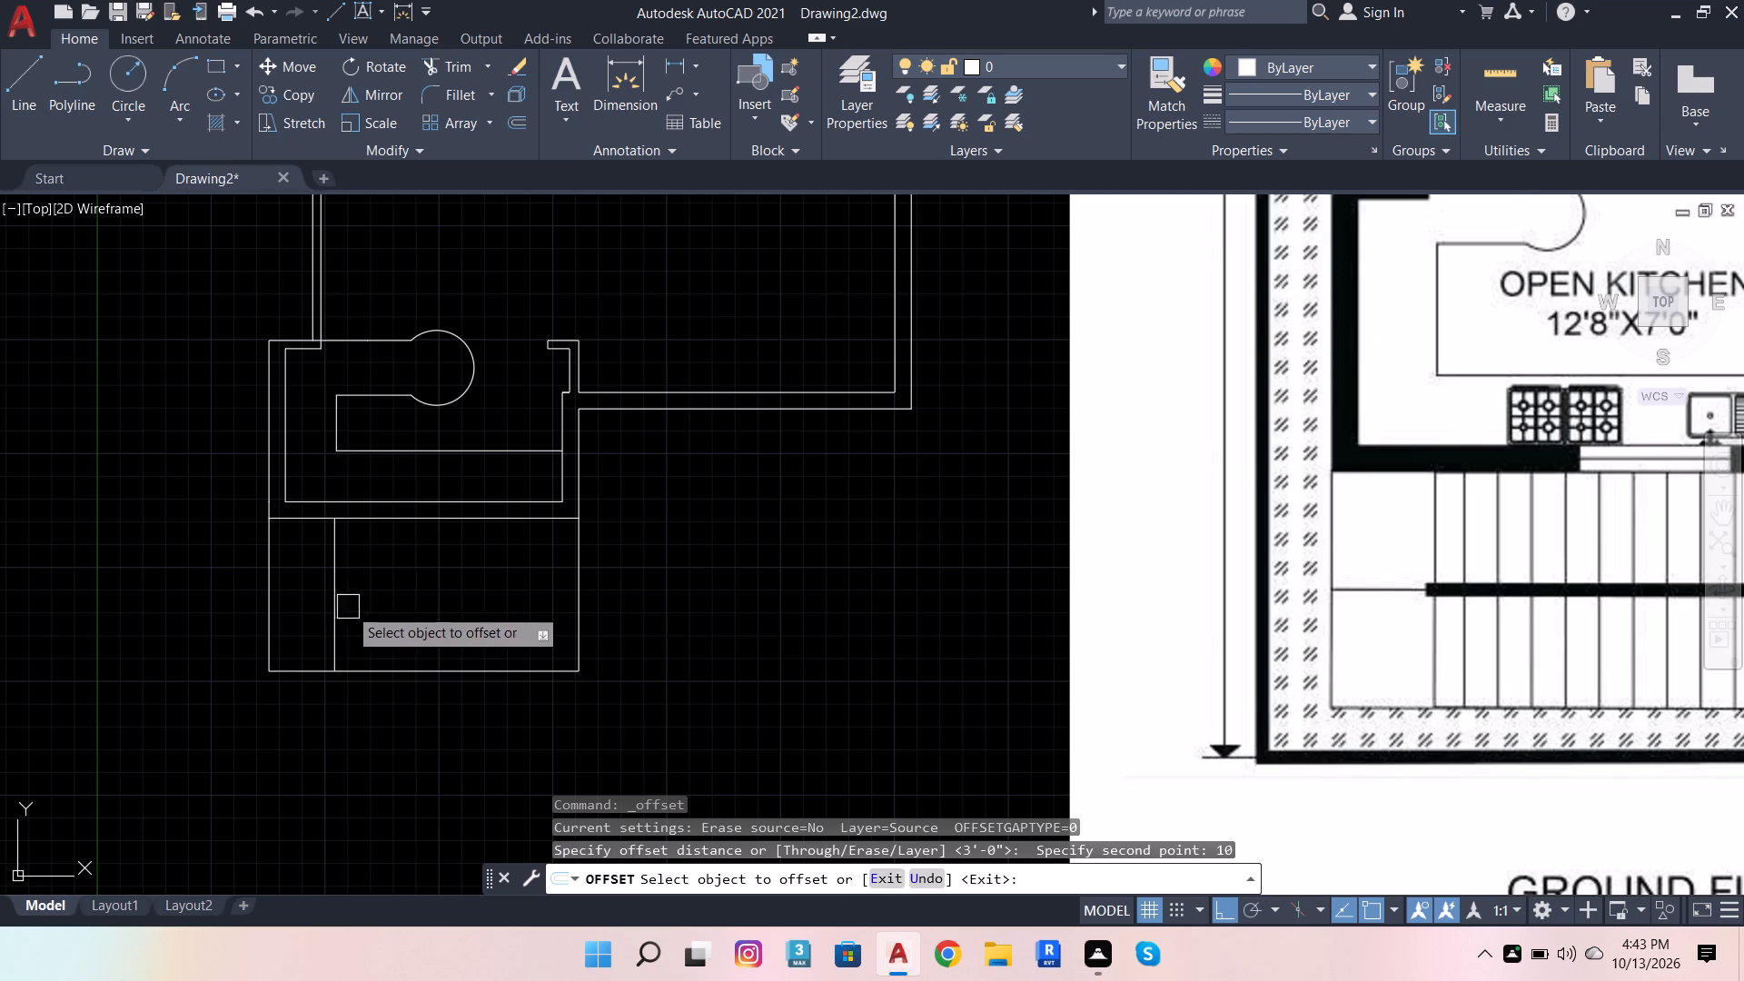
click(345, 605)
click(404, 614)
click(362, 616)
click(397, 610)
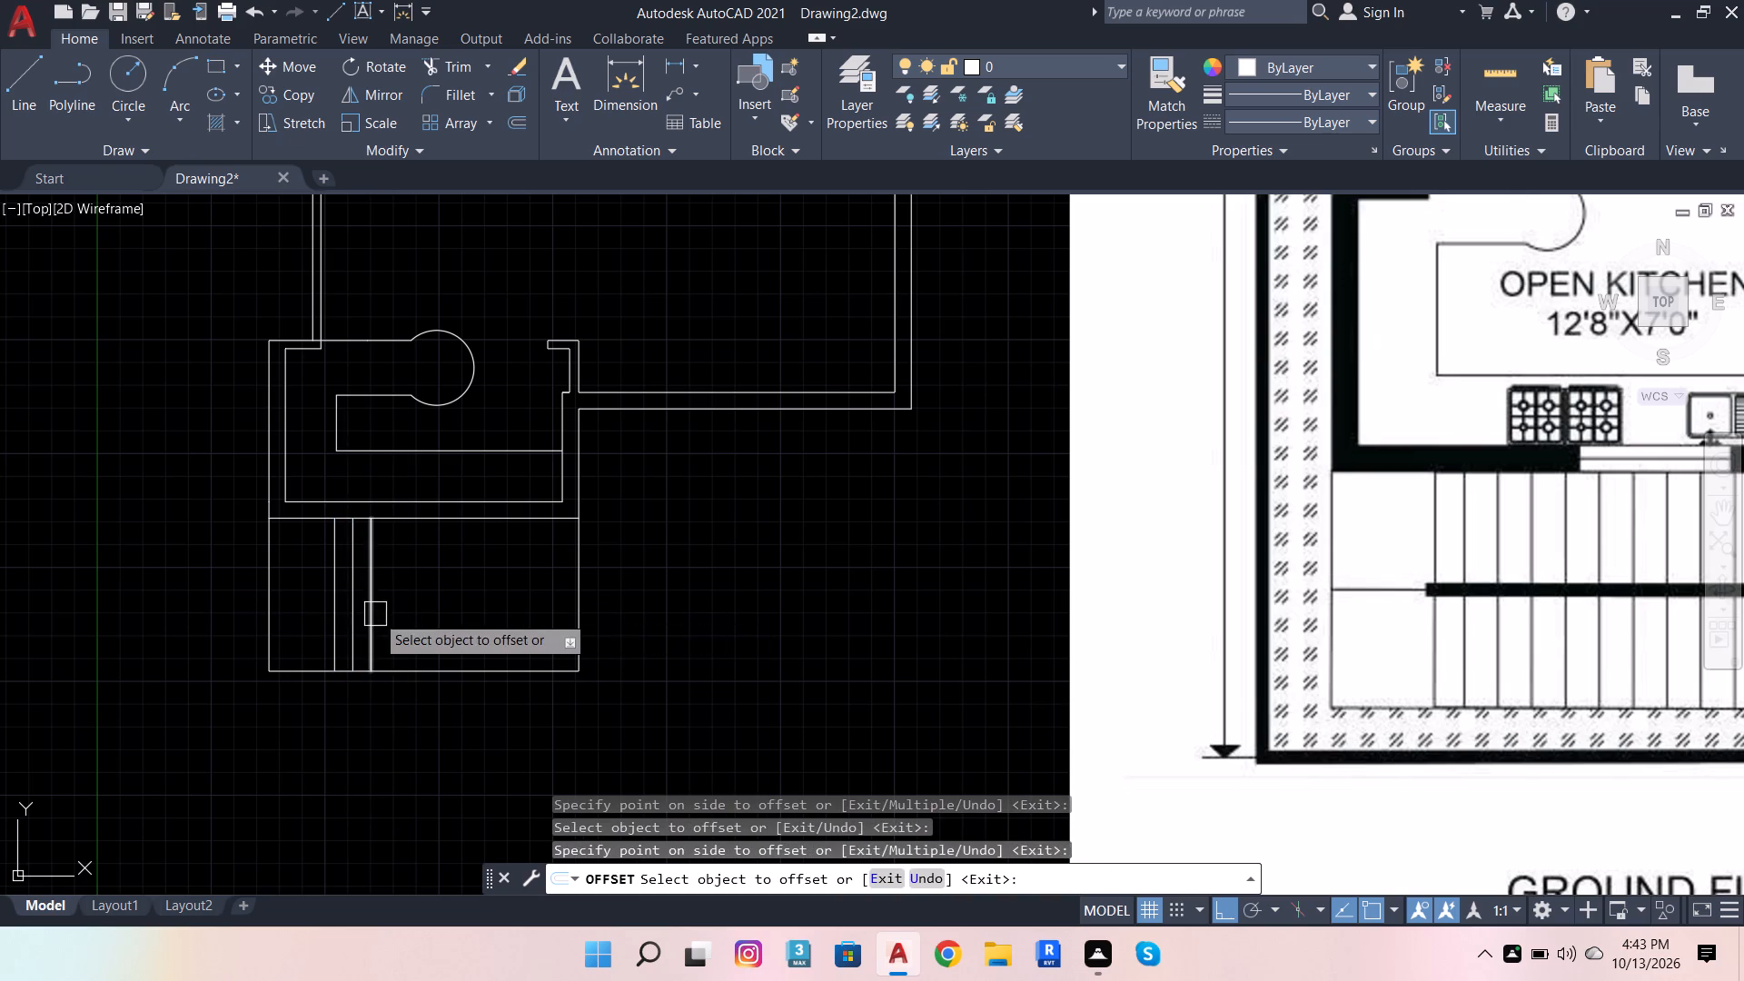
click(375, 614)
click(433, 611)
click(383, 619)
click(435, 612)
click(407, 619)
click(468, 619)
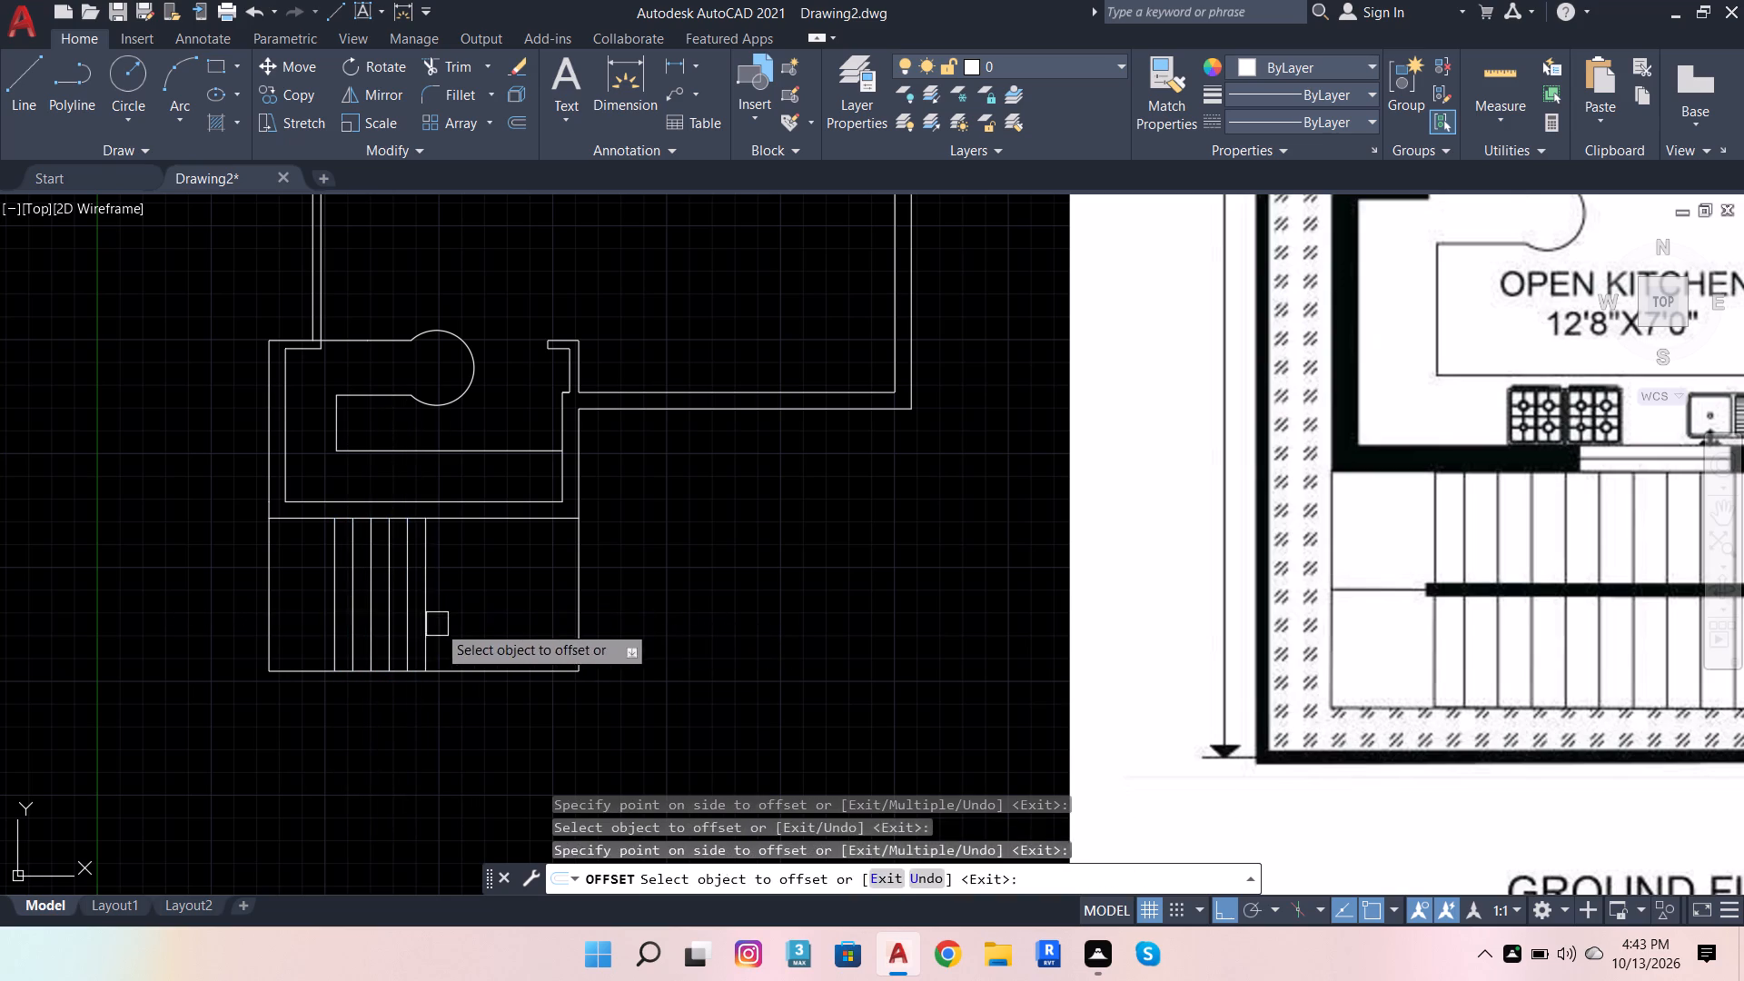
click(432, 623)
drag(503, 614, 492, 614)
click(453, 619)
click(513, 612)
click(474, 615)
click(549, 610)
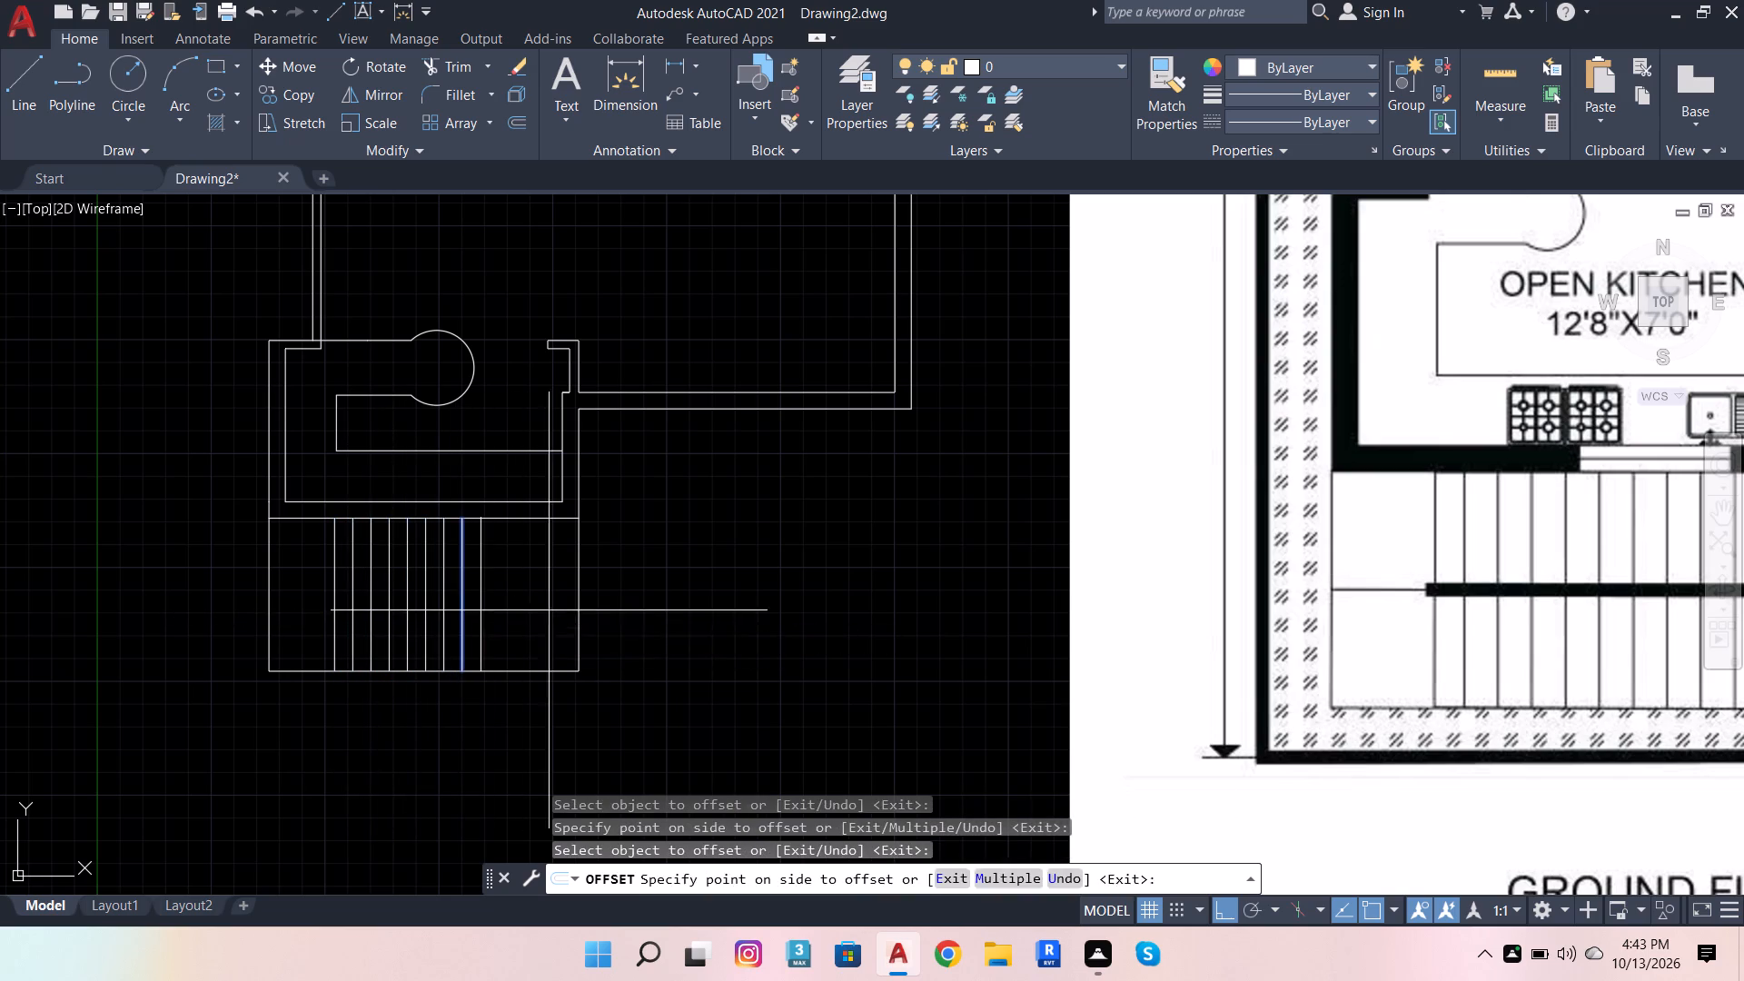
click(491, 615)
click(530, 611)
click(504, 612)
click(534, 605)
click(525, 605)
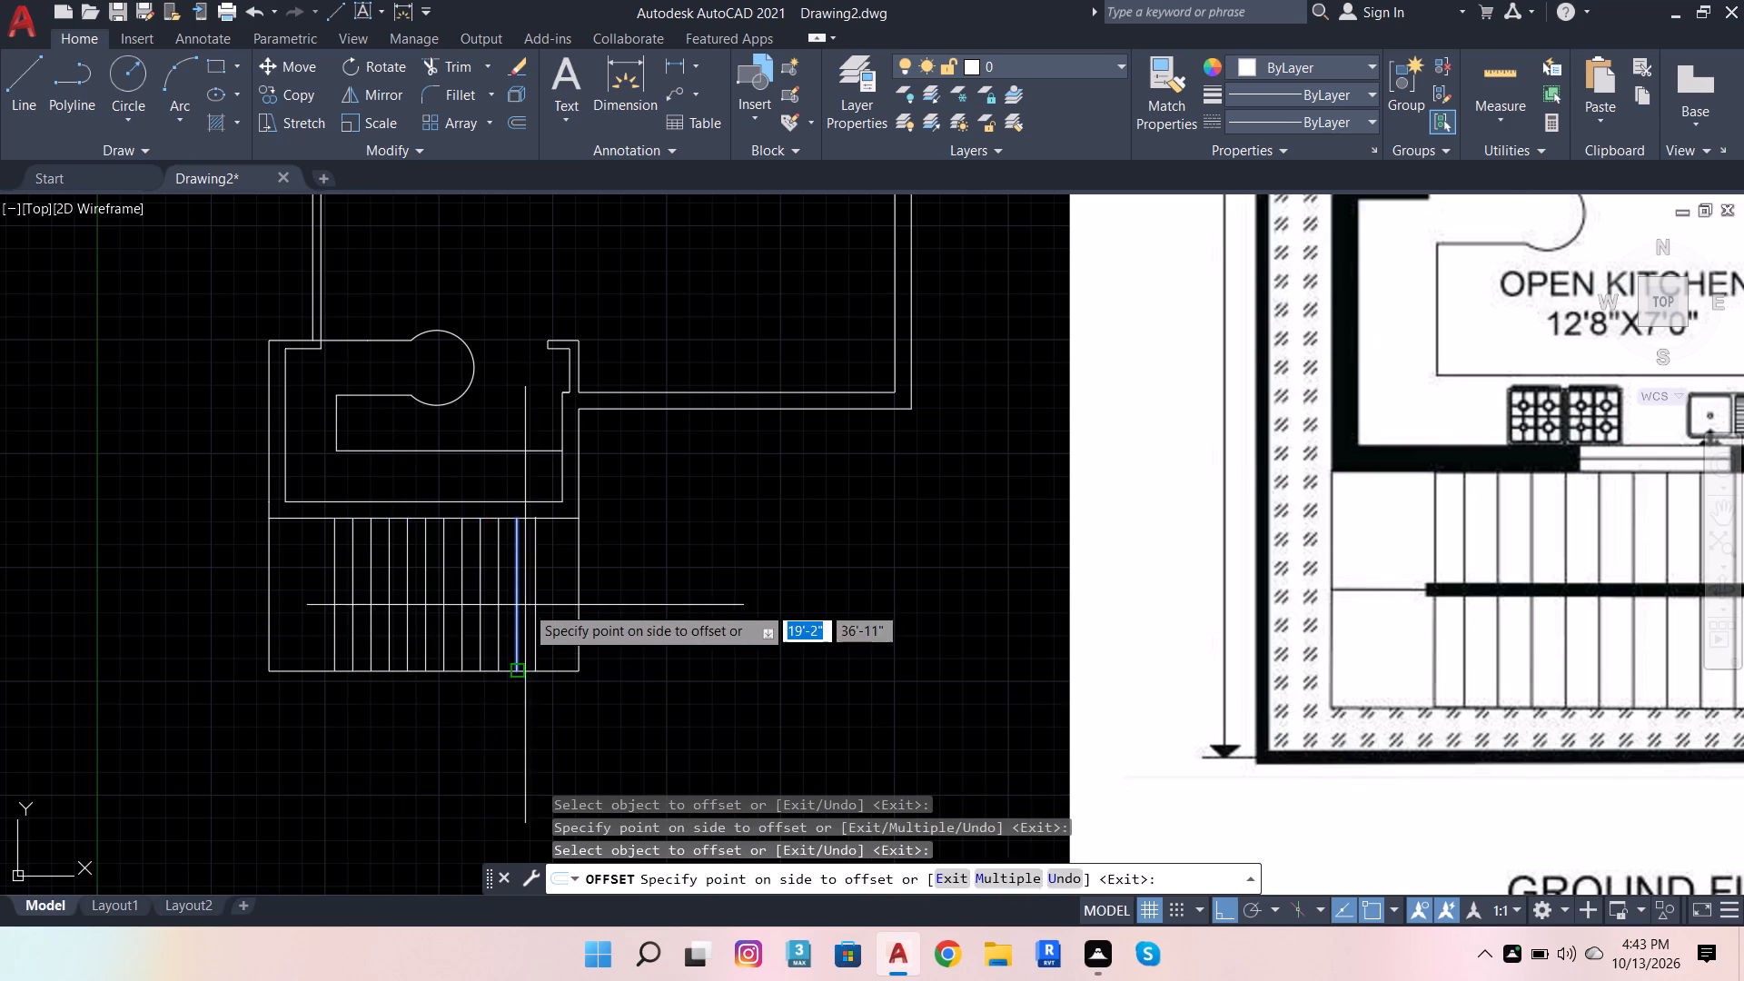
click(545, 602)
click(540, 603)
click(566, 603)
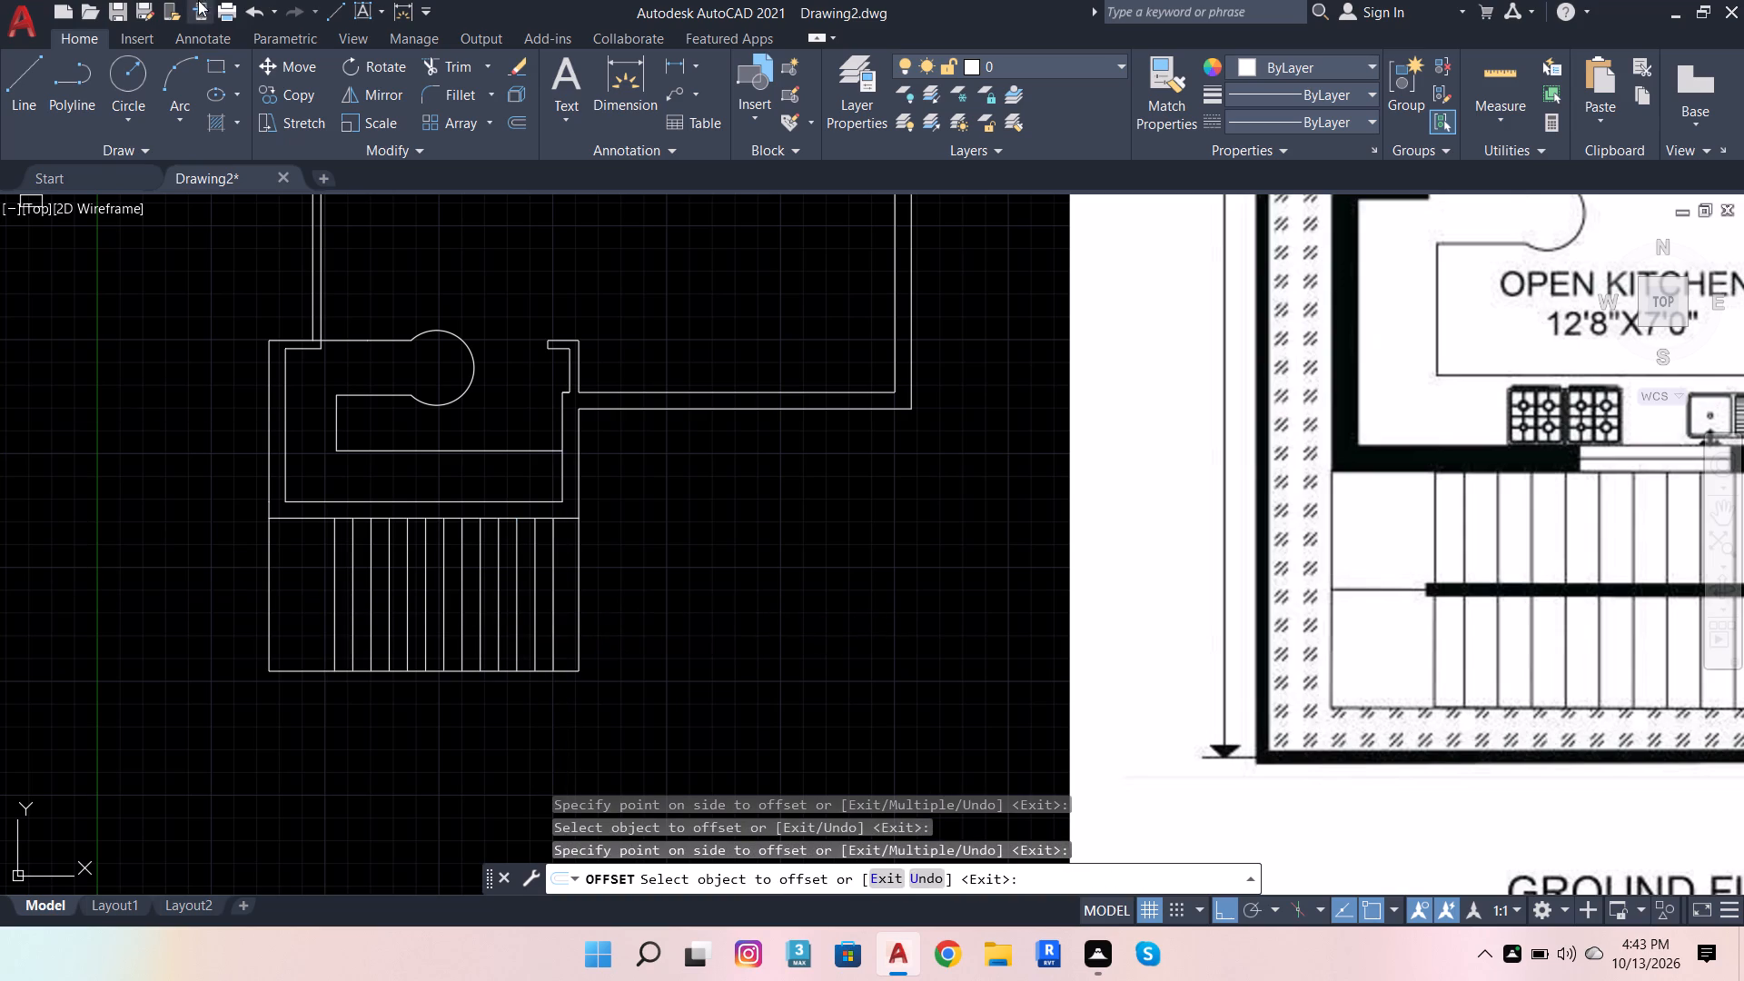
Draw a horizontal line from the midpoint of the first tread line across all the treads and past the staircase's right side.
click(30, 54)
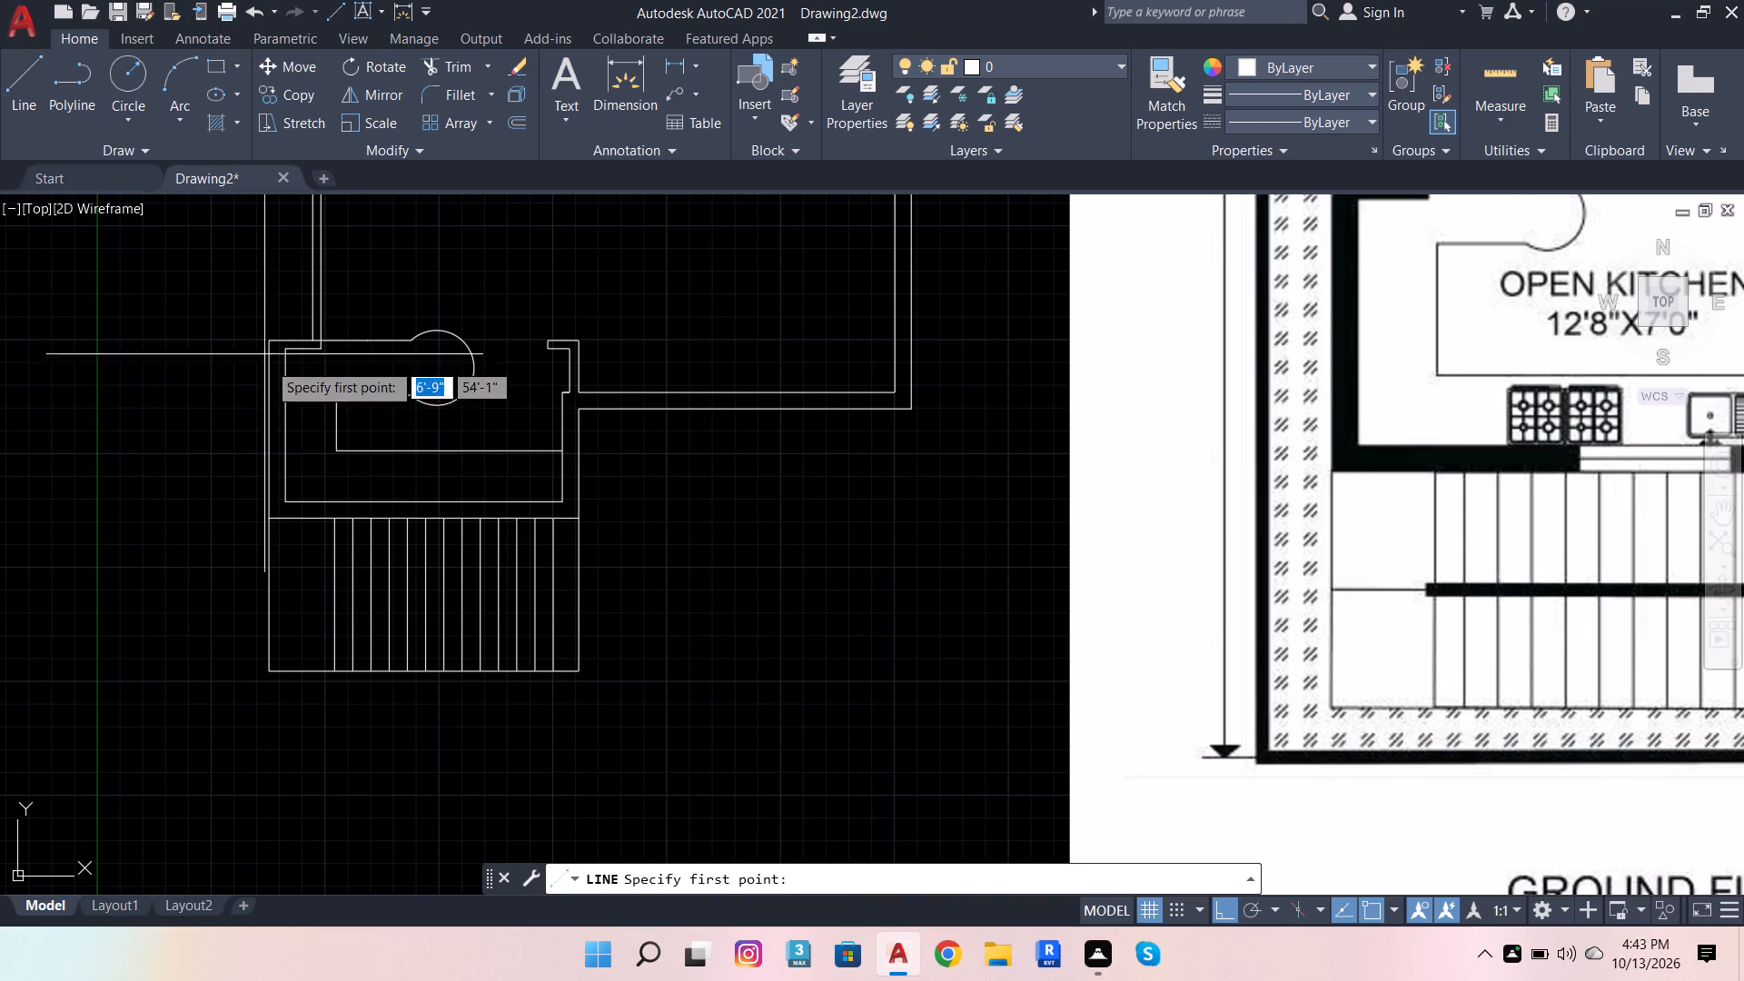
shift+right_click(346, 584)
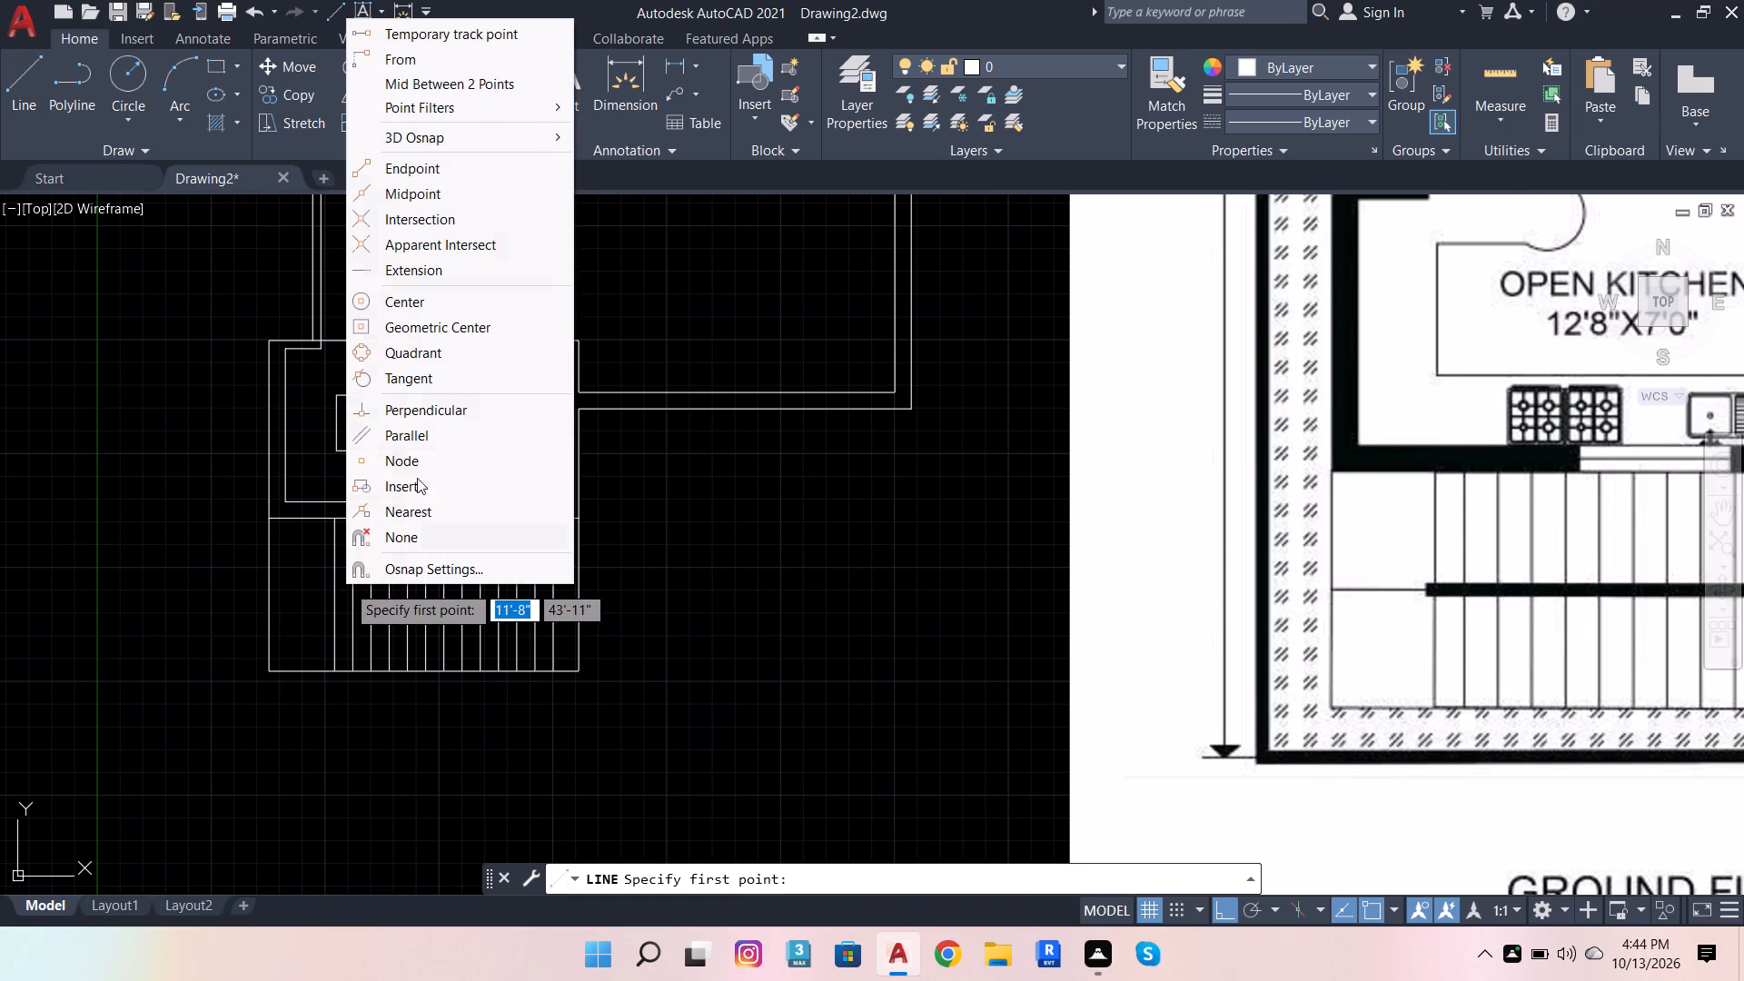
click(479, 189)
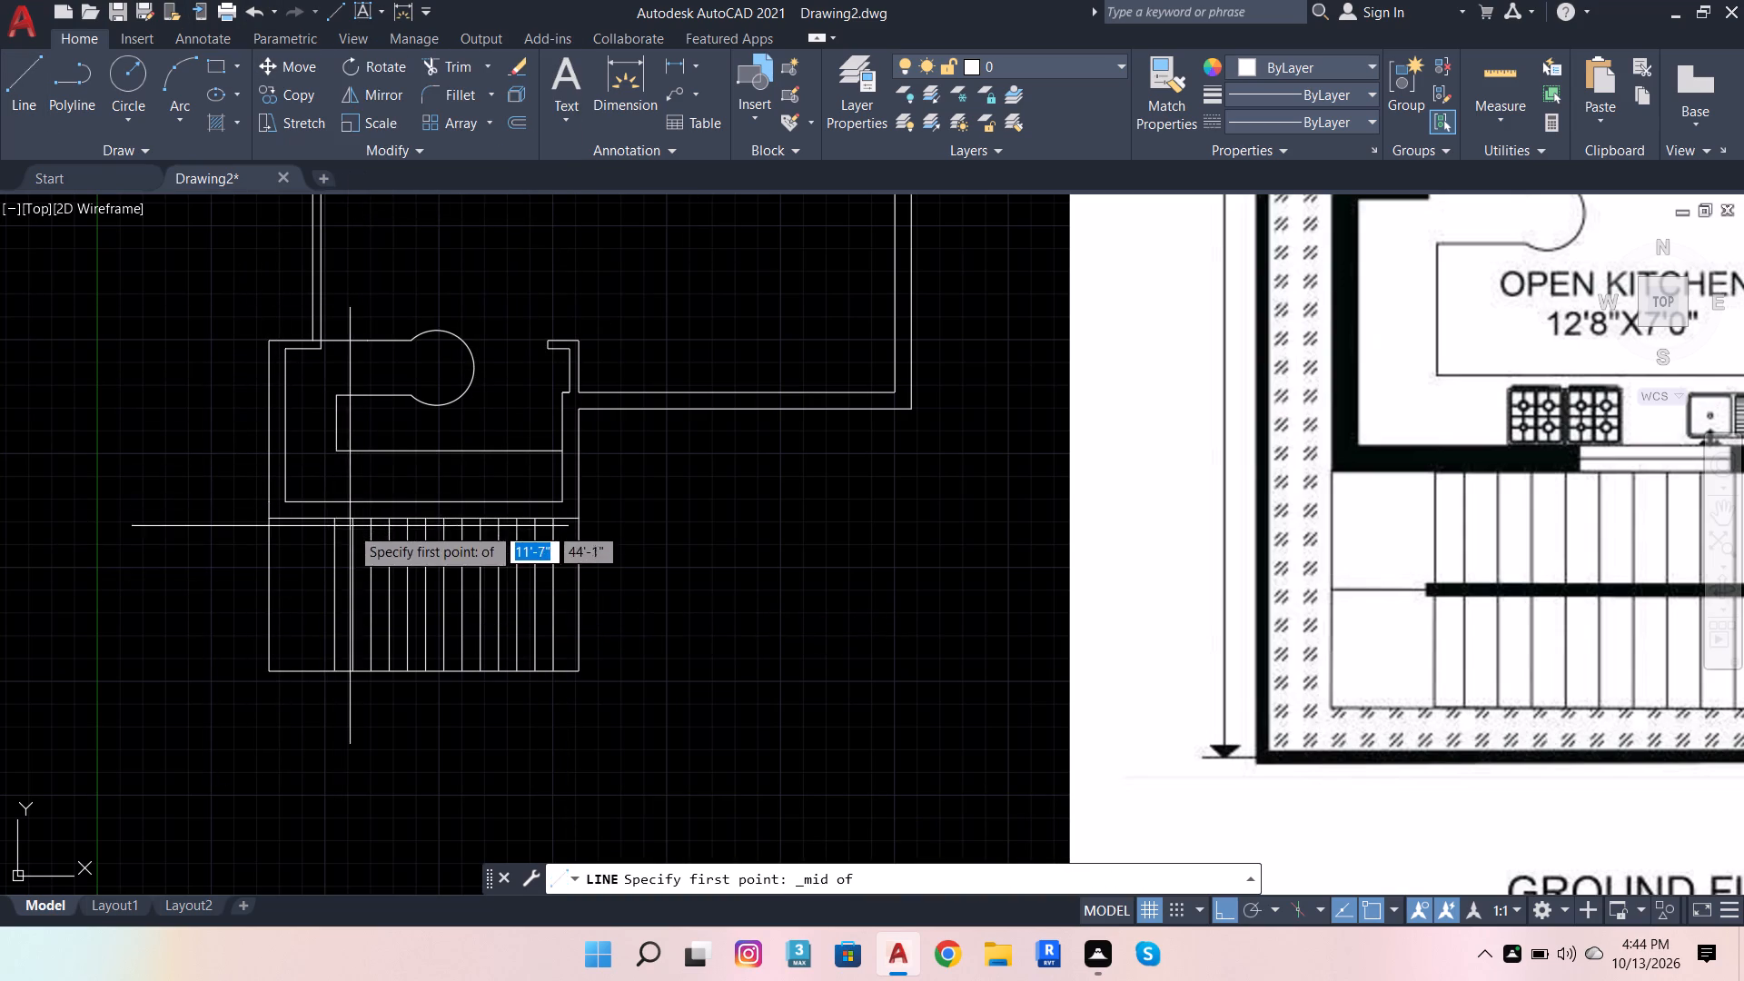
click(330, 589)
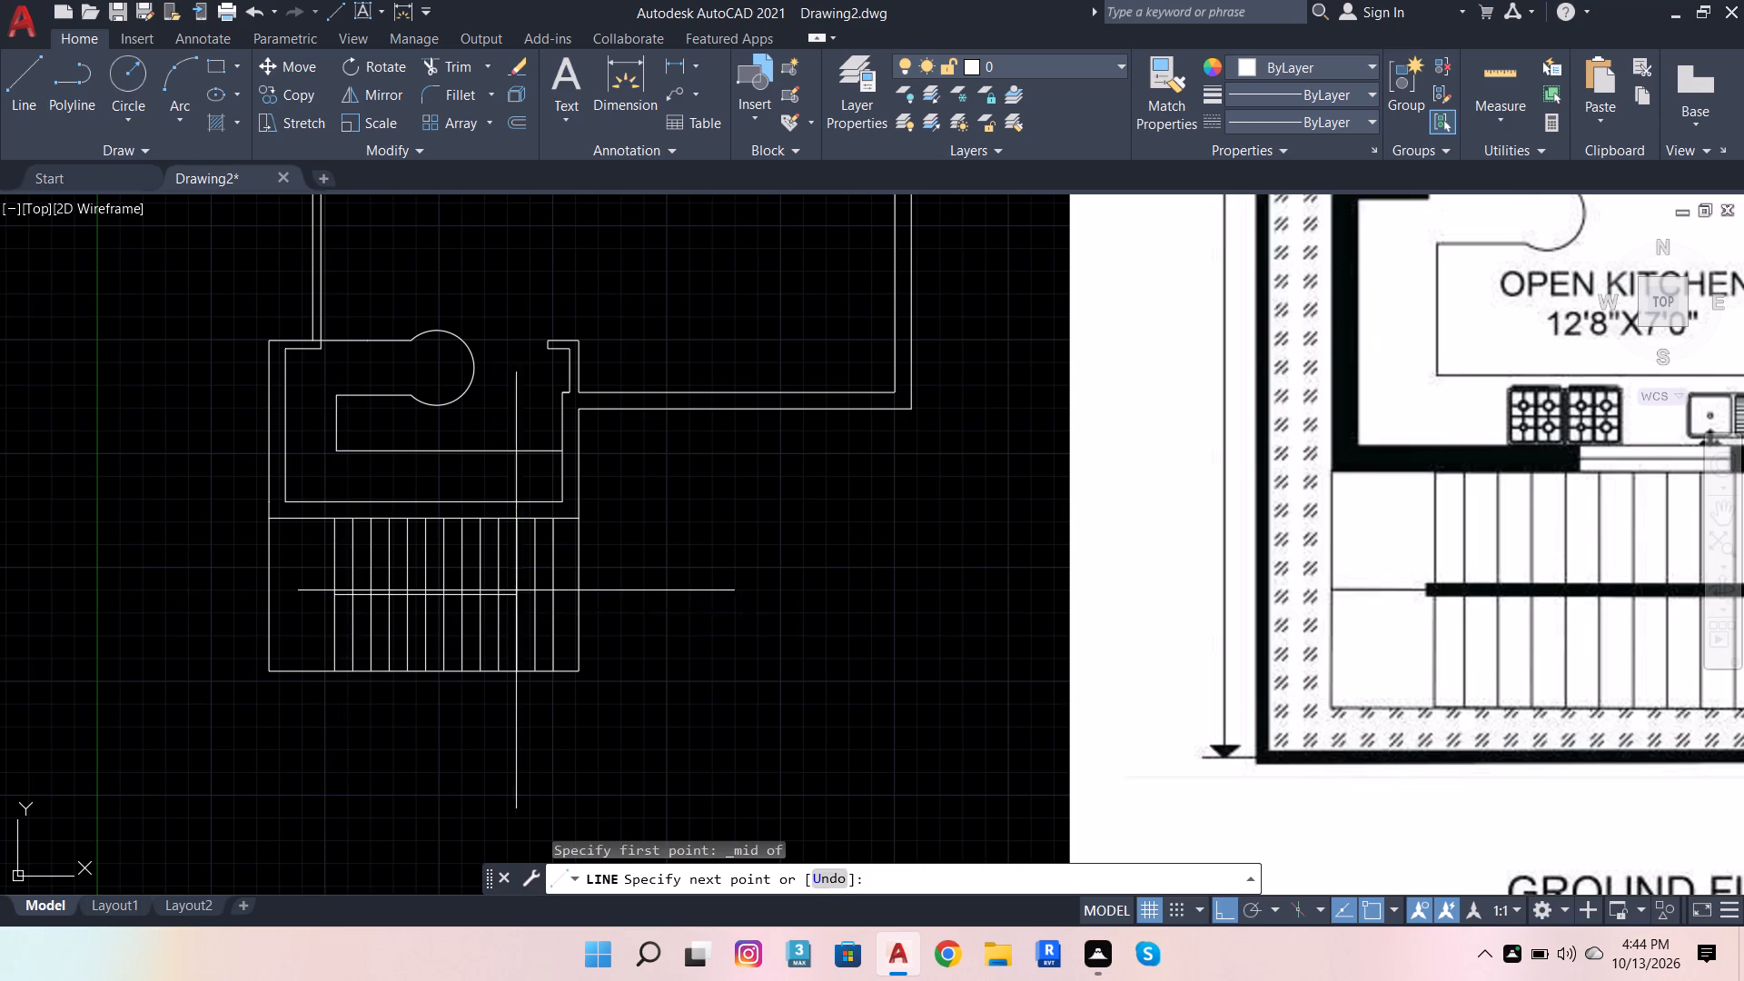
scroll(542, 599, up, 3)
click(888, 560)
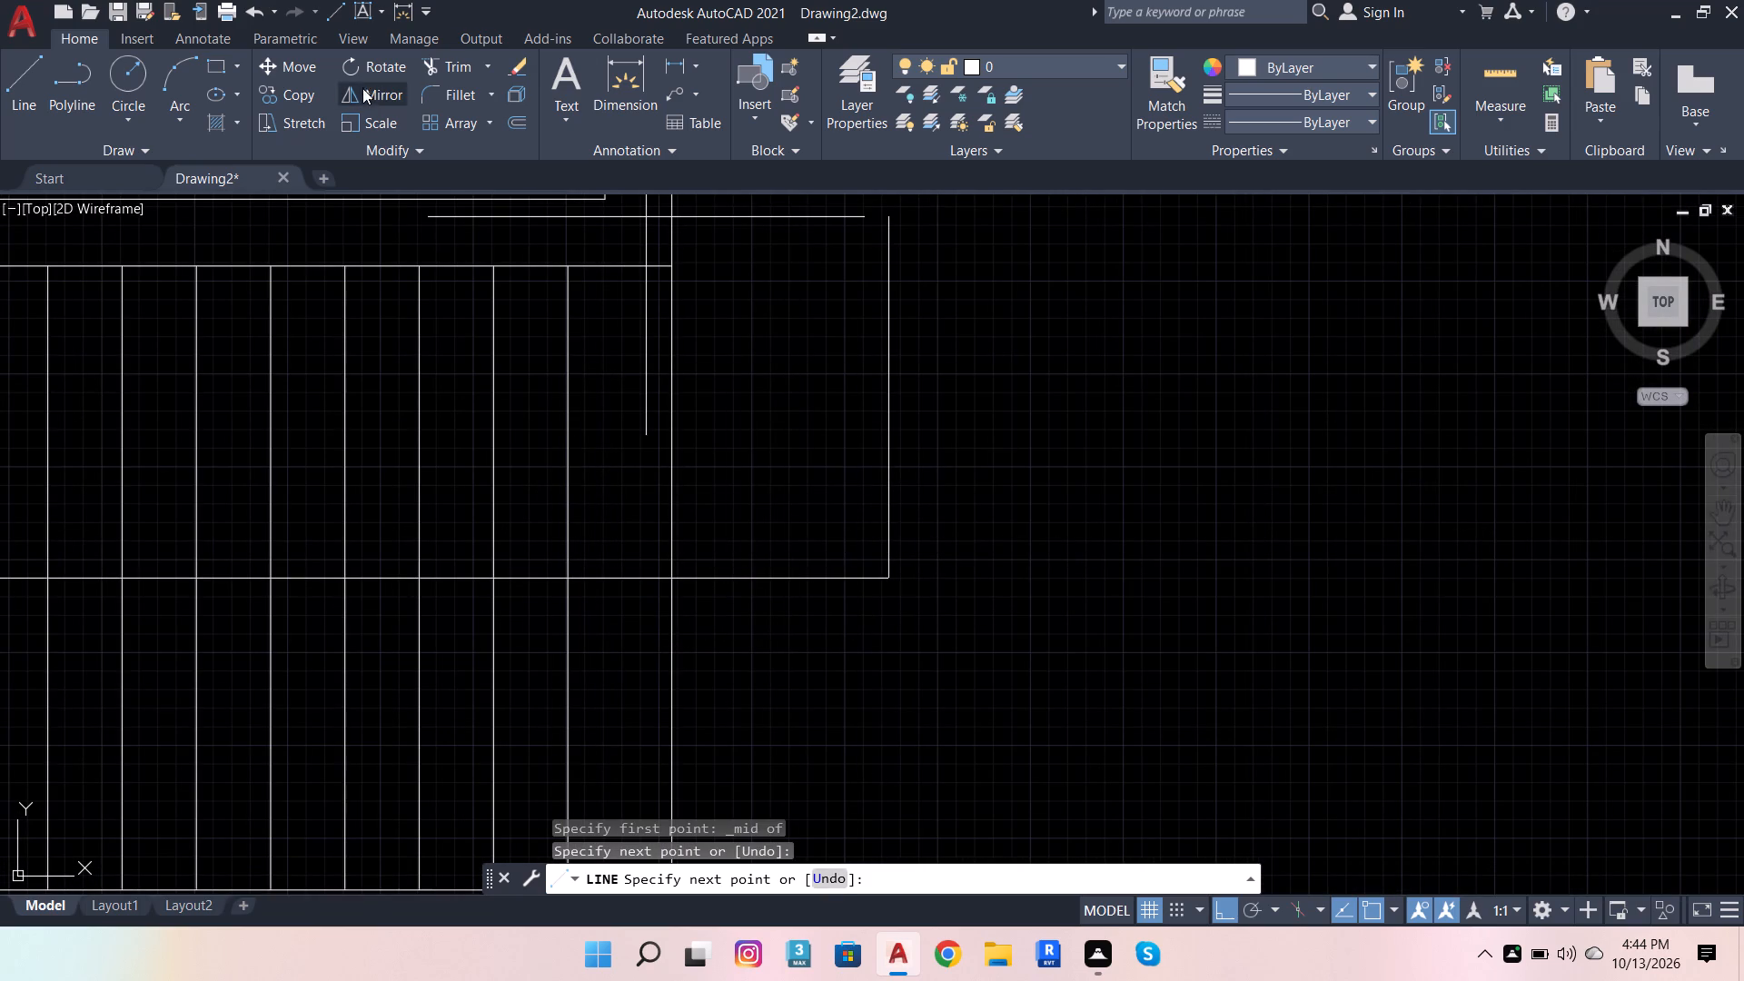
Trim the part of the horizontal middle line that overshoots the staircase's right side.
click(448, 64)
click(871, 585)
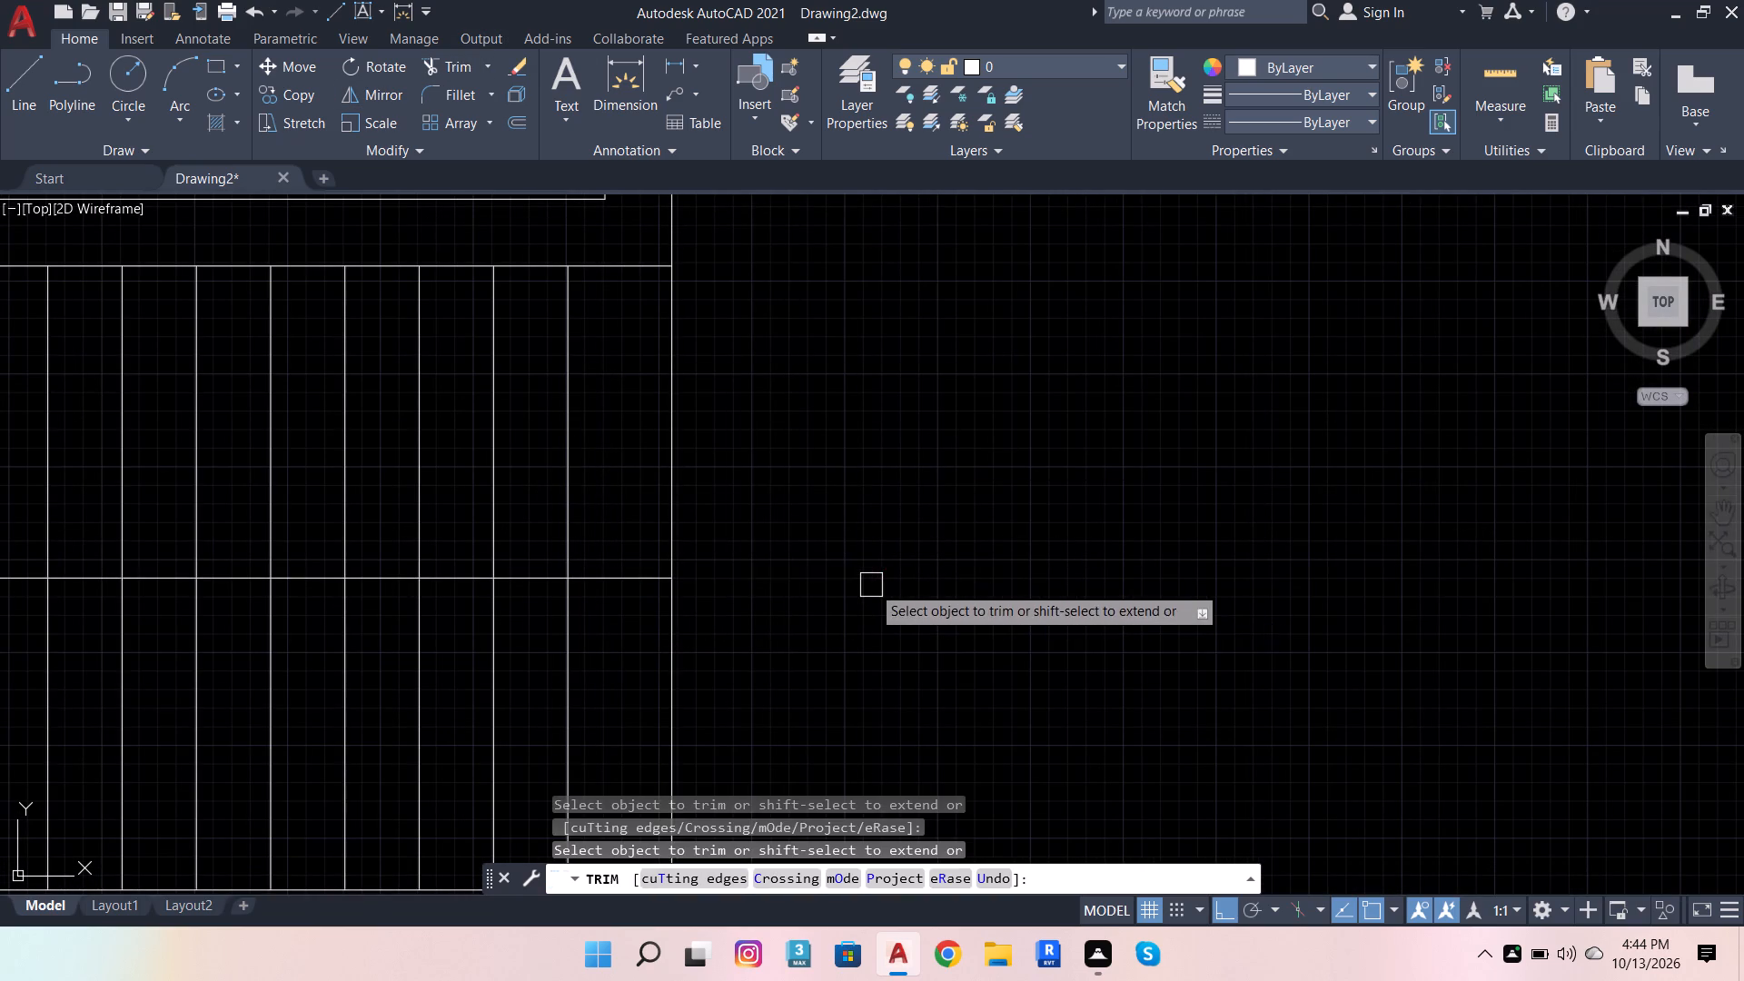
scroll(925, 584, down, 2)
key(Escape)
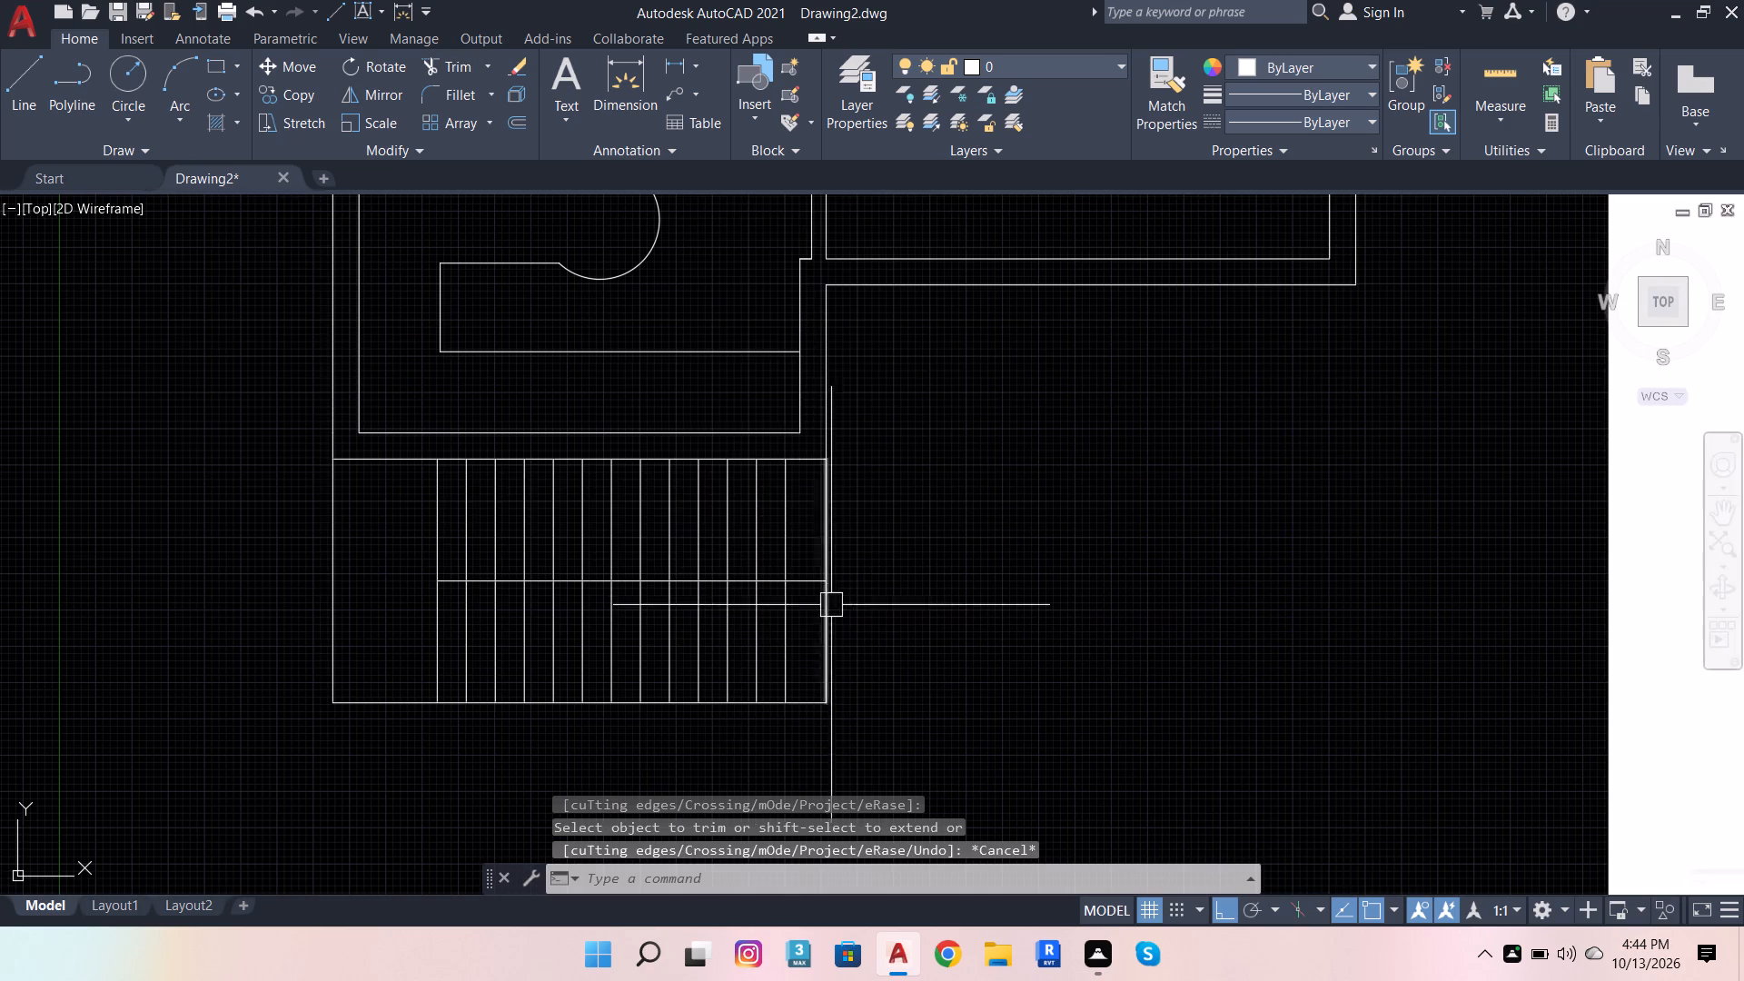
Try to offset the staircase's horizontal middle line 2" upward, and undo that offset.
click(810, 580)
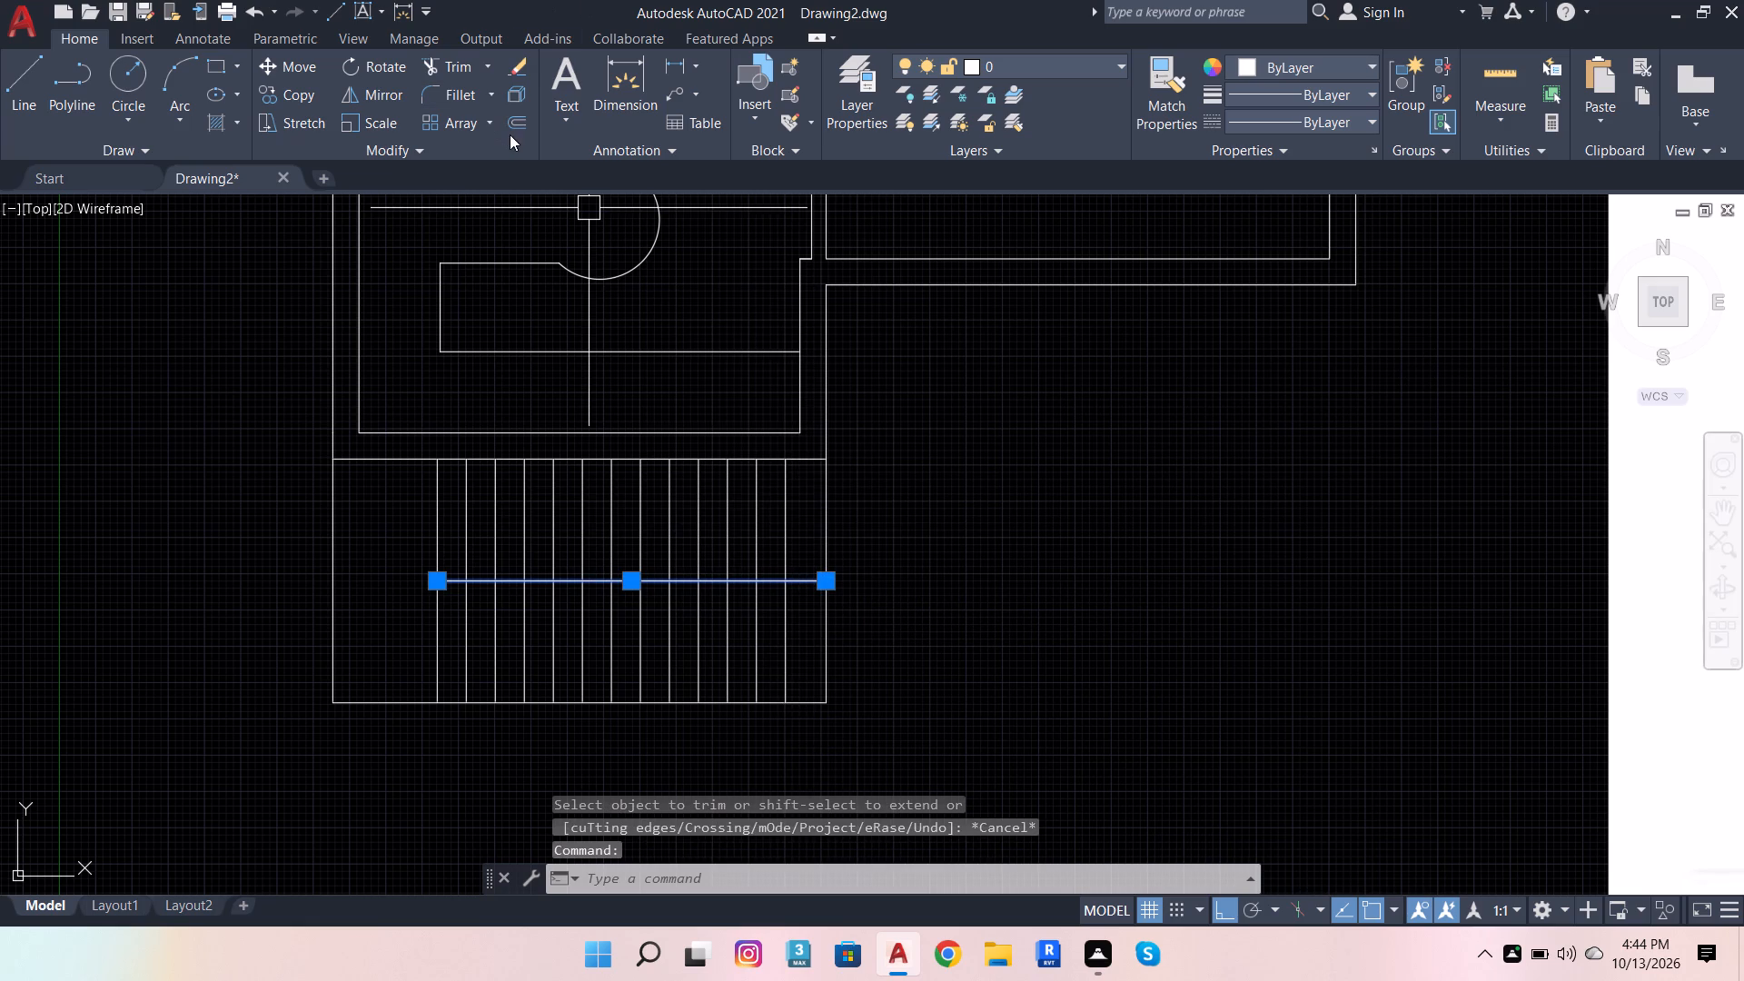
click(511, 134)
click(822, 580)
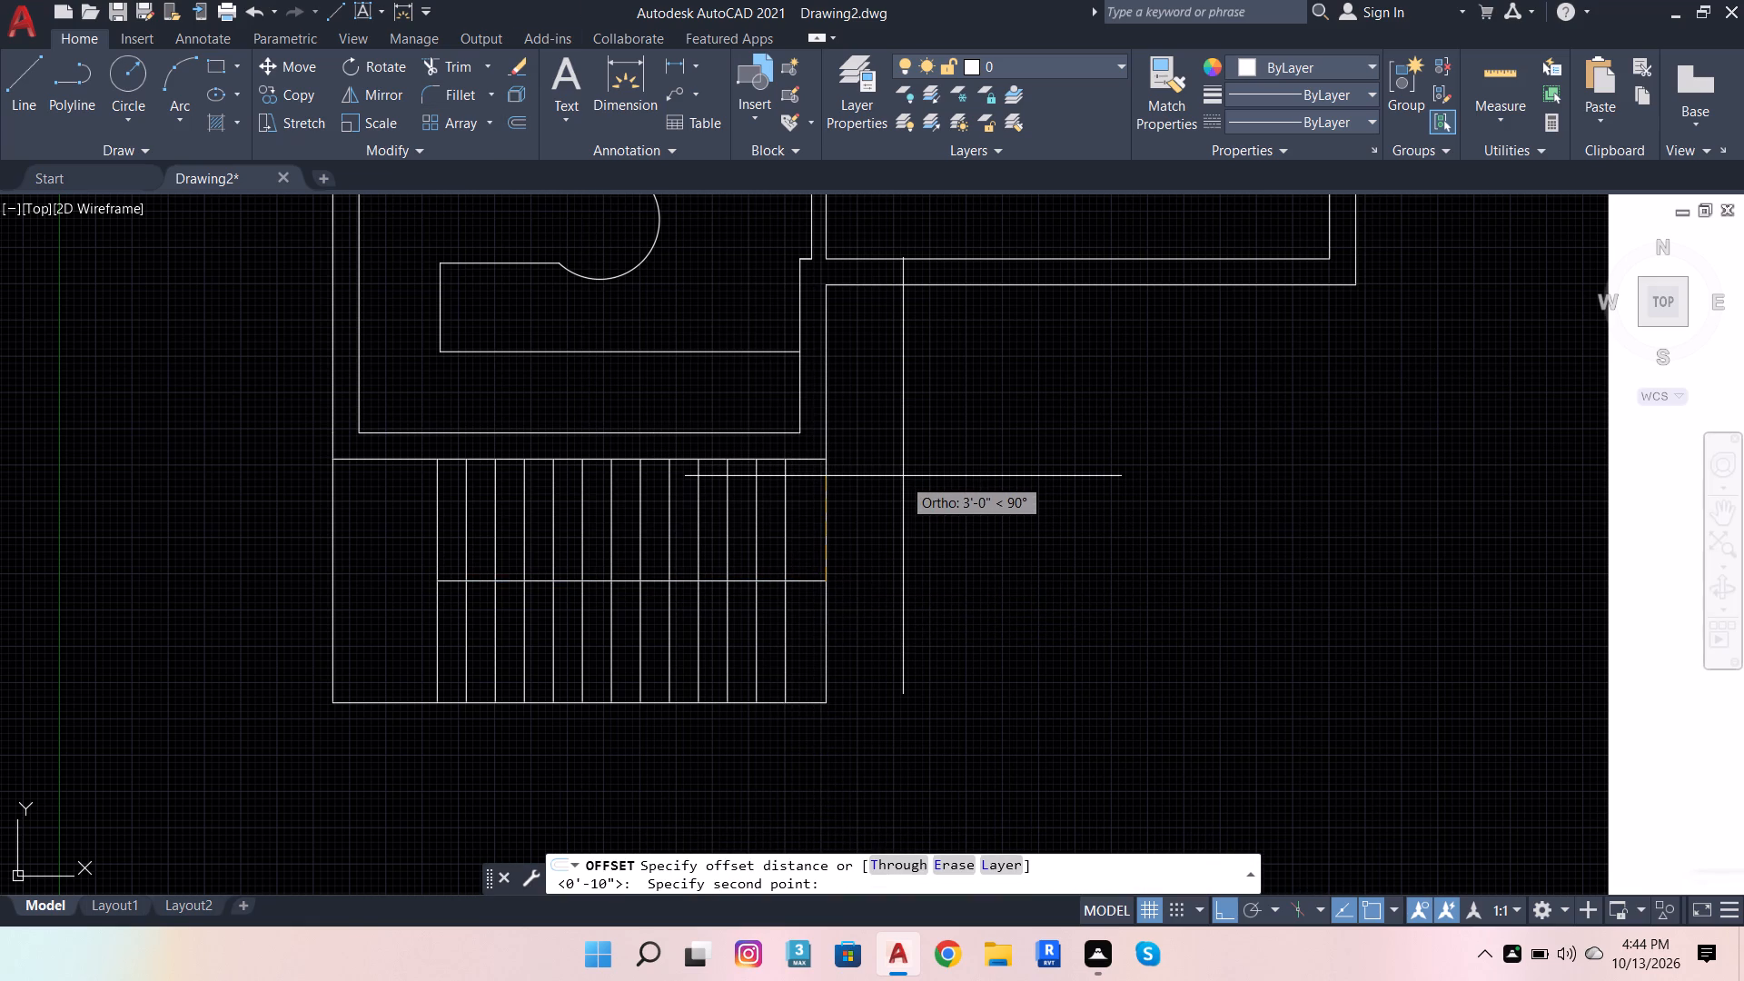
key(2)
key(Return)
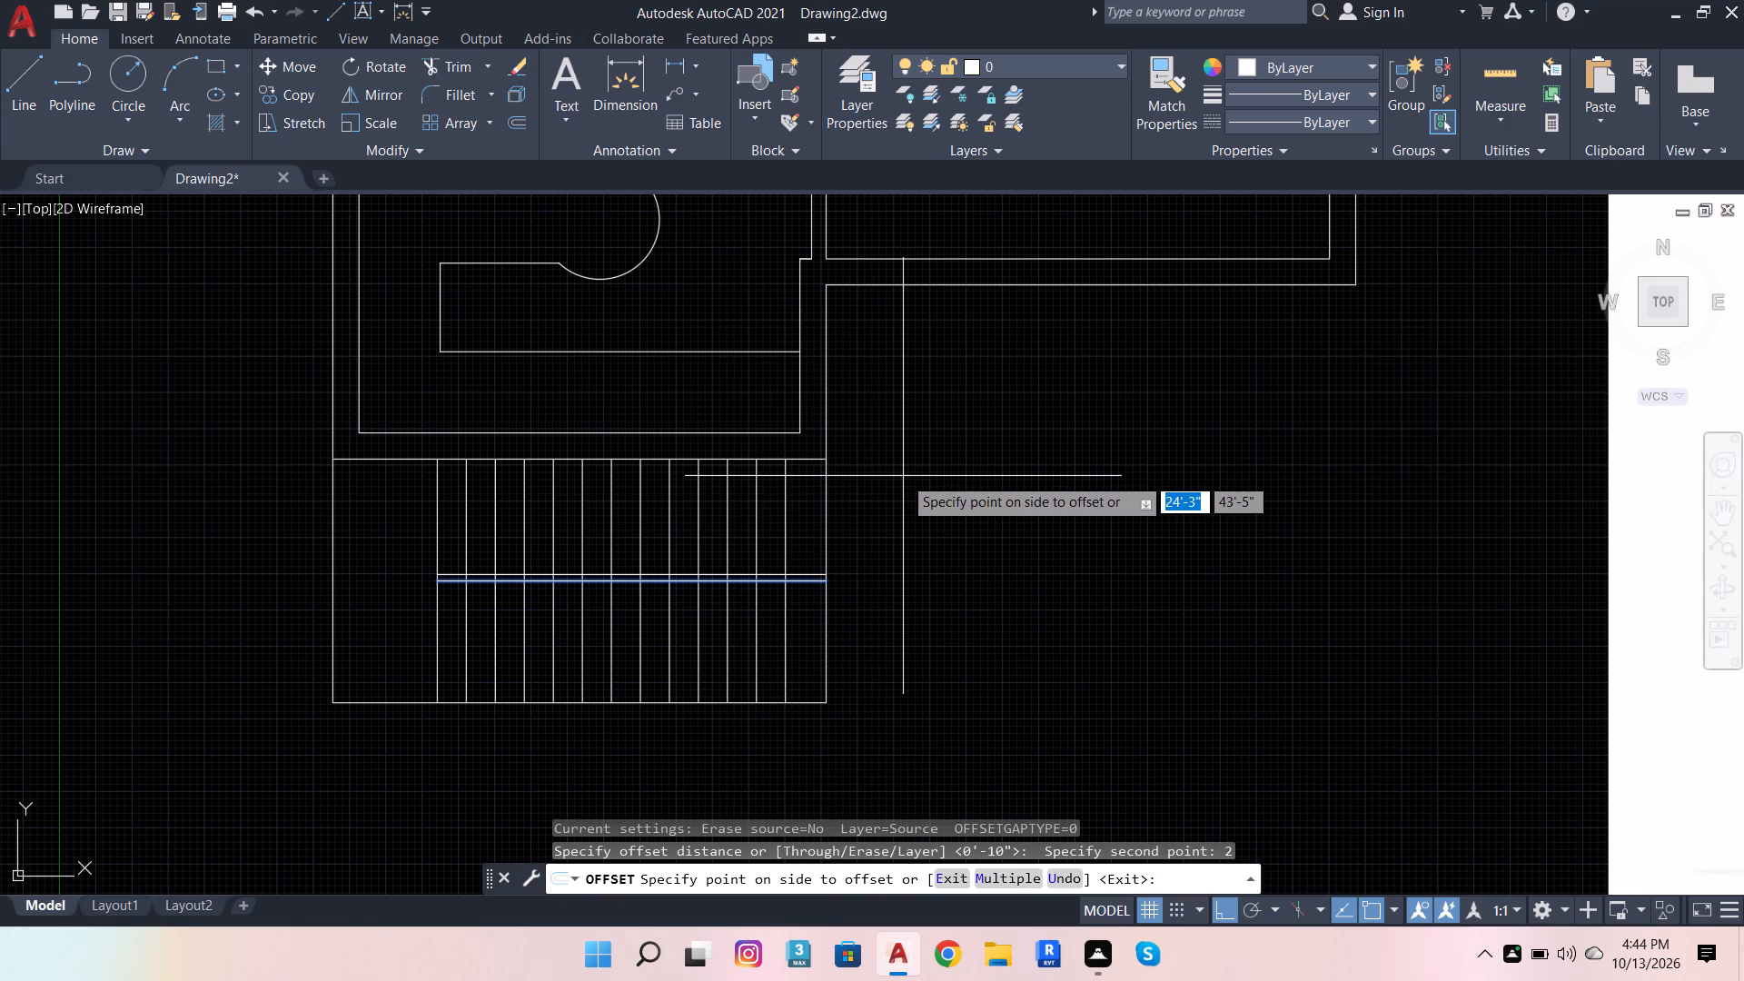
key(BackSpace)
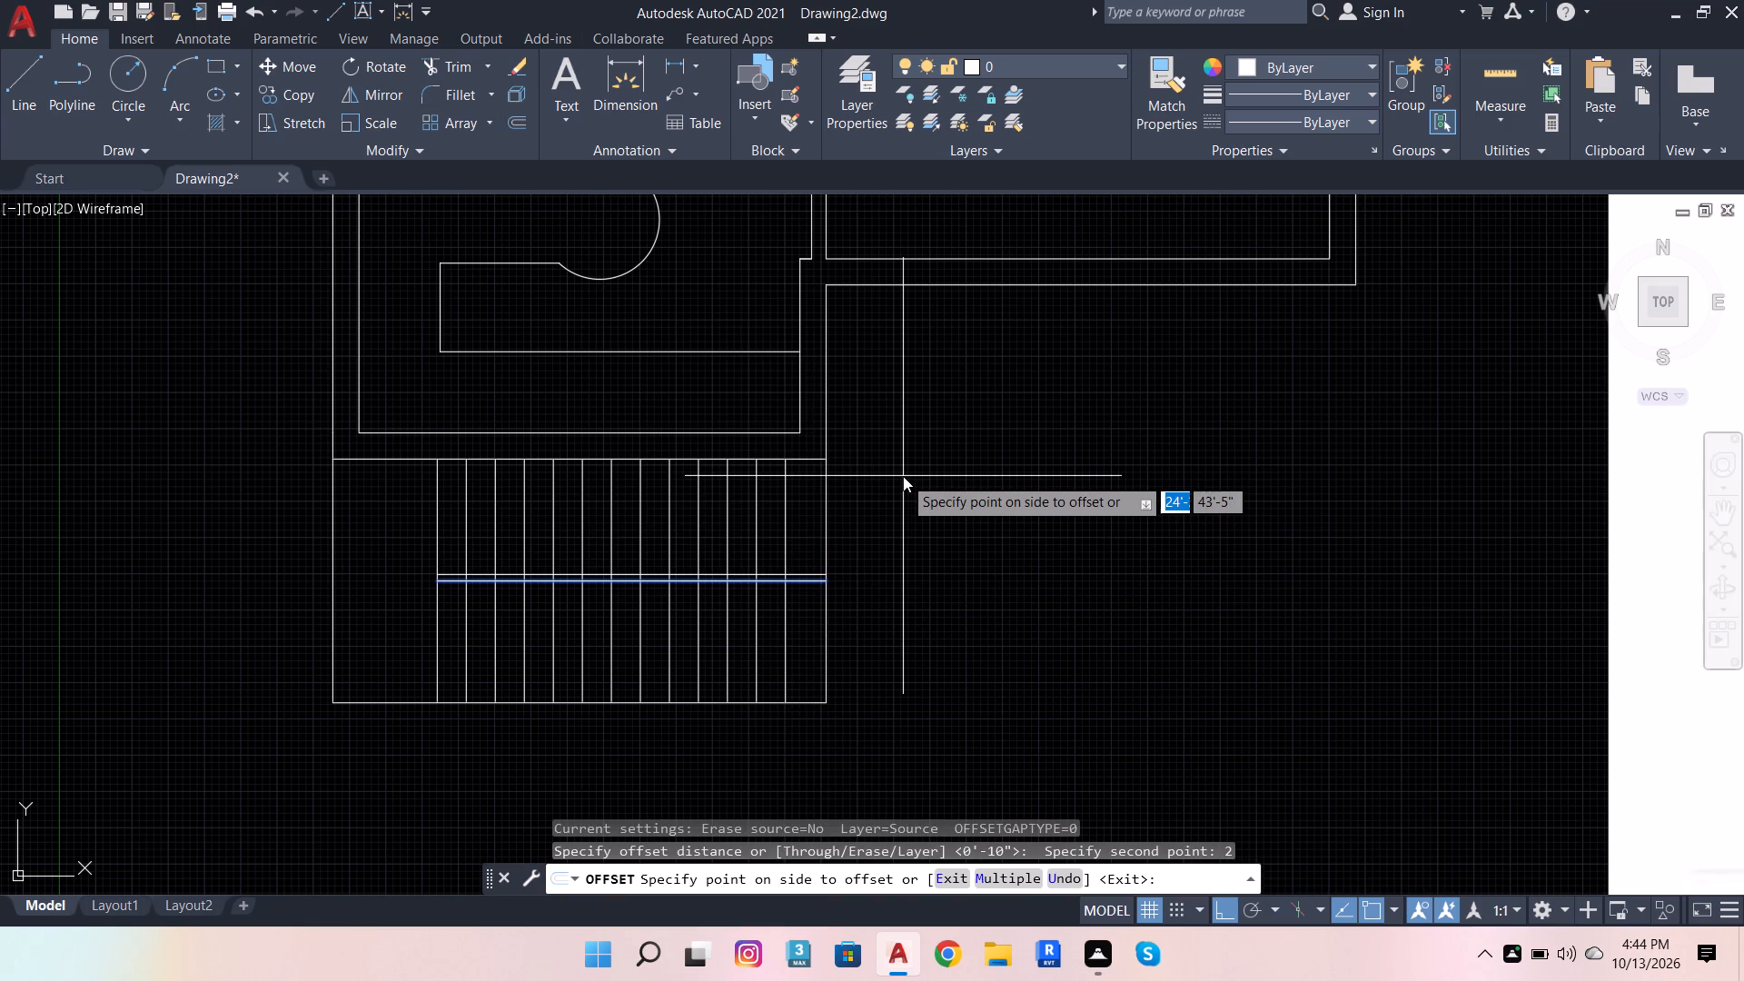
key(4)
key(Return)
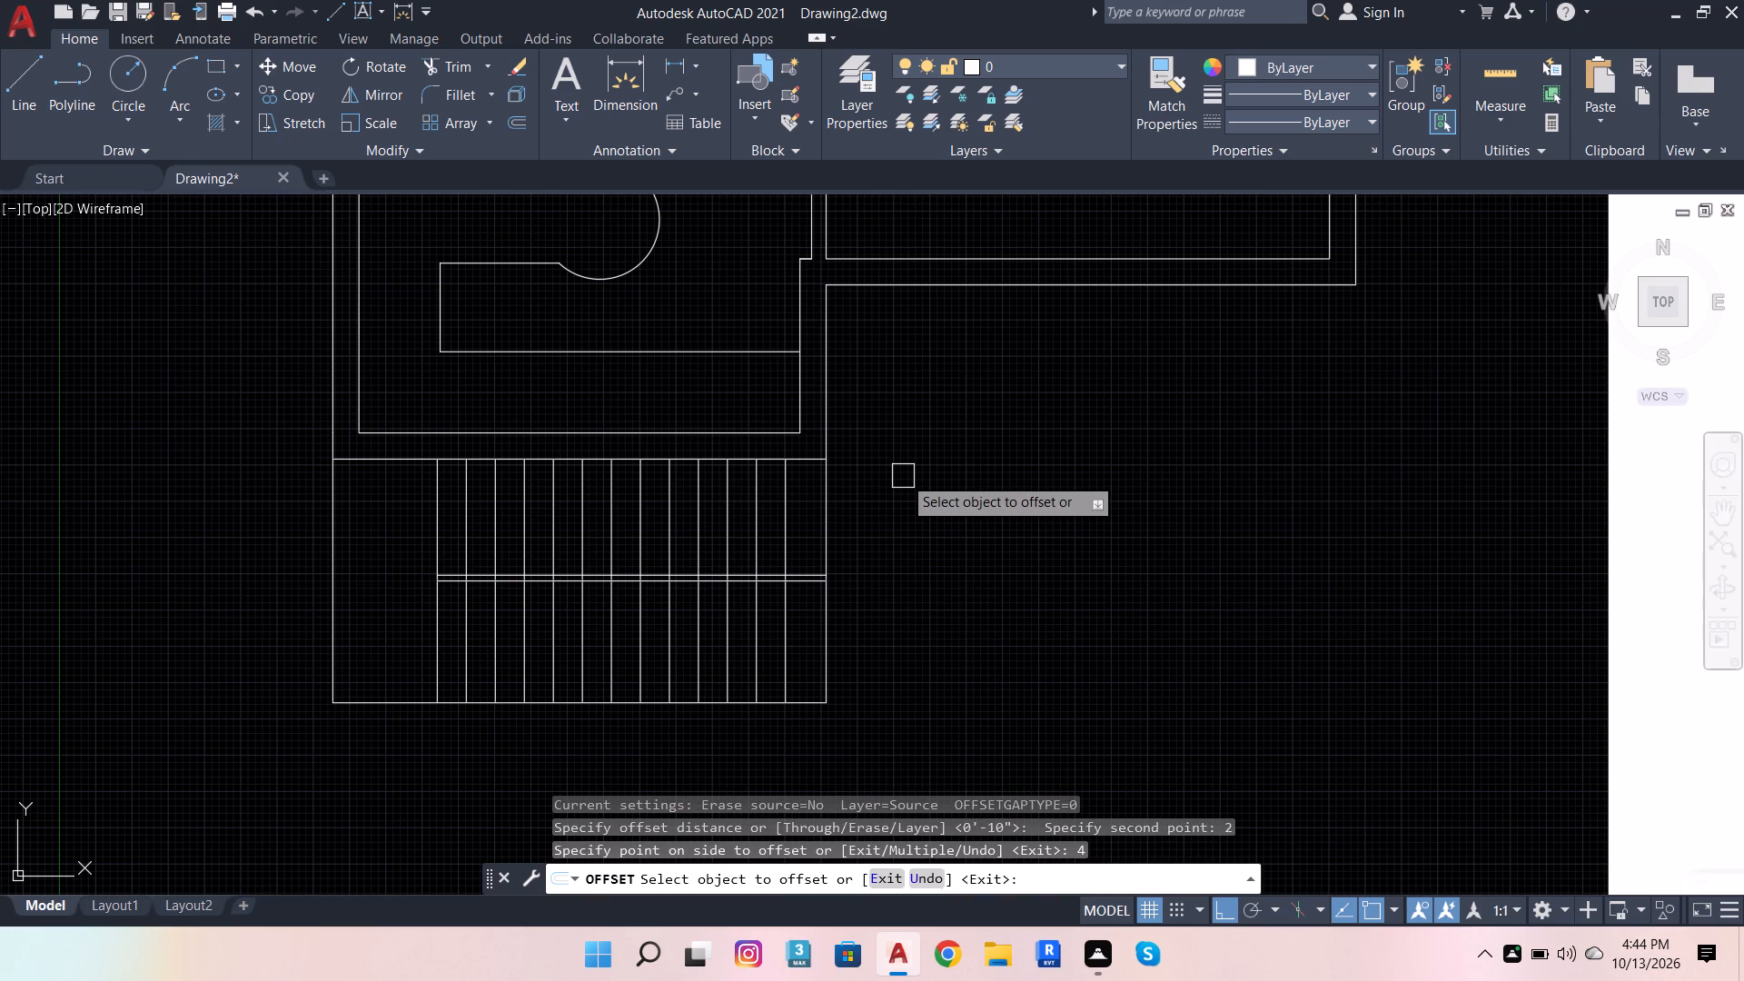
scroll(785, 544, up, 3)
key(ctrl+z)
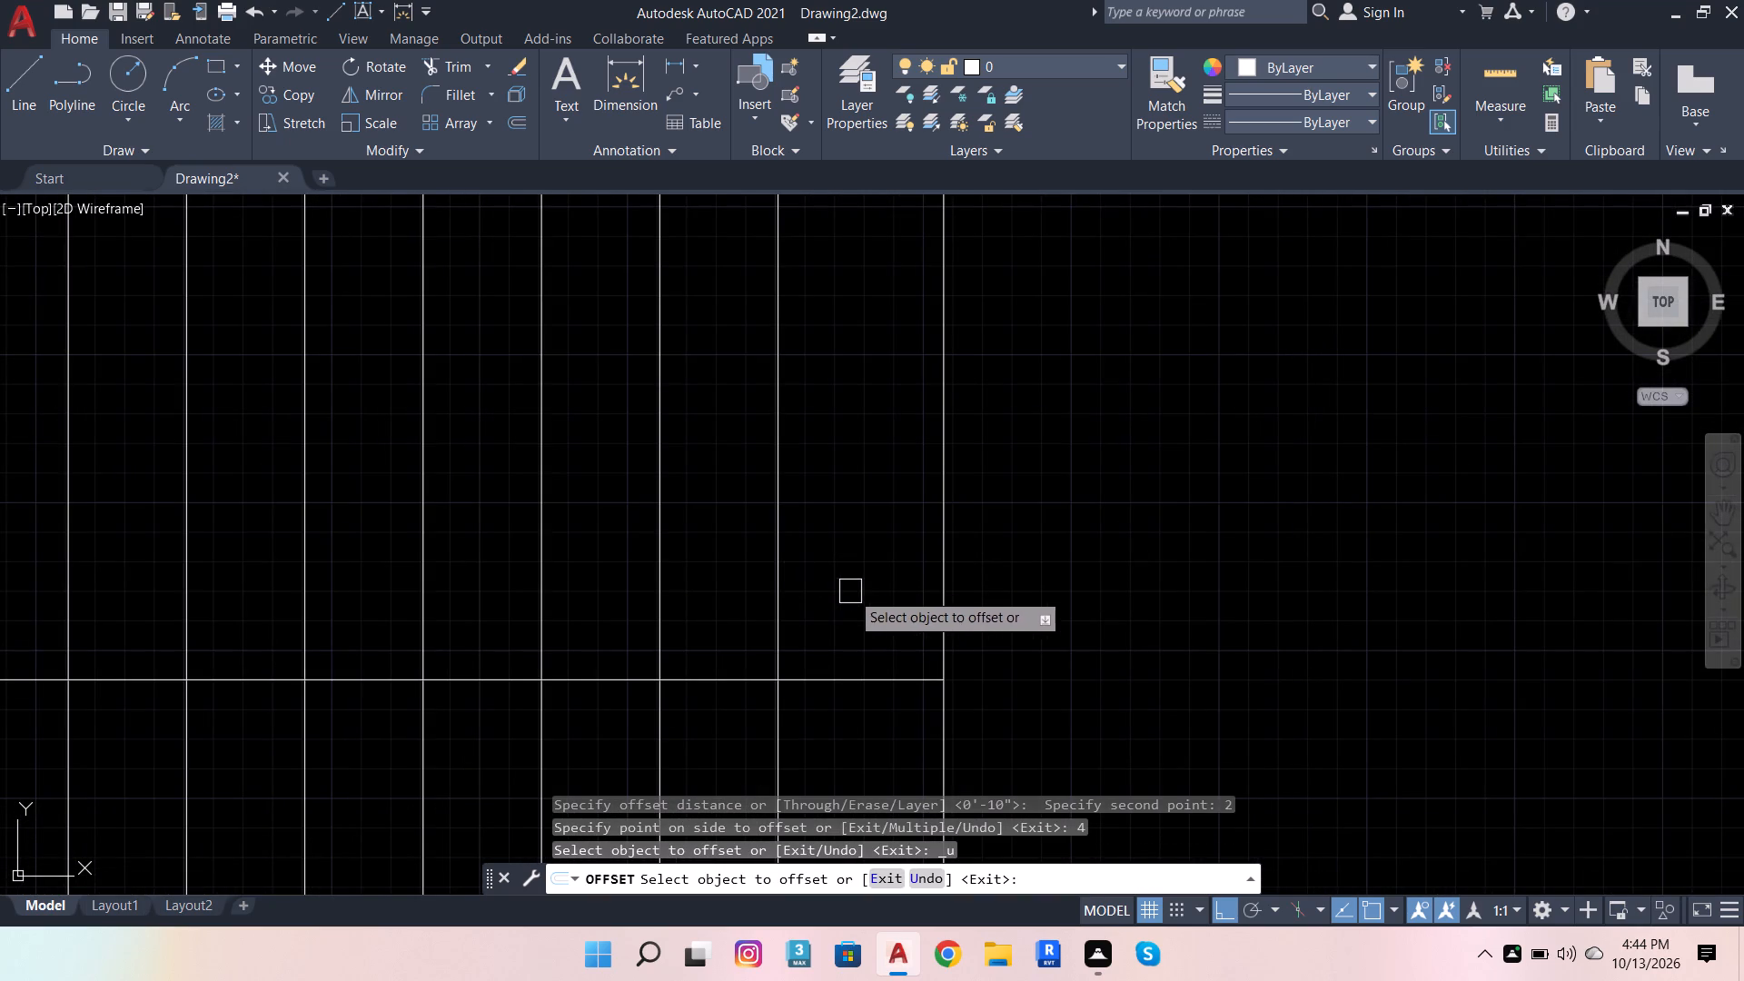
Offset the staircase's horizontal middle line 4" upward and 4" downward.
click(510, 129)
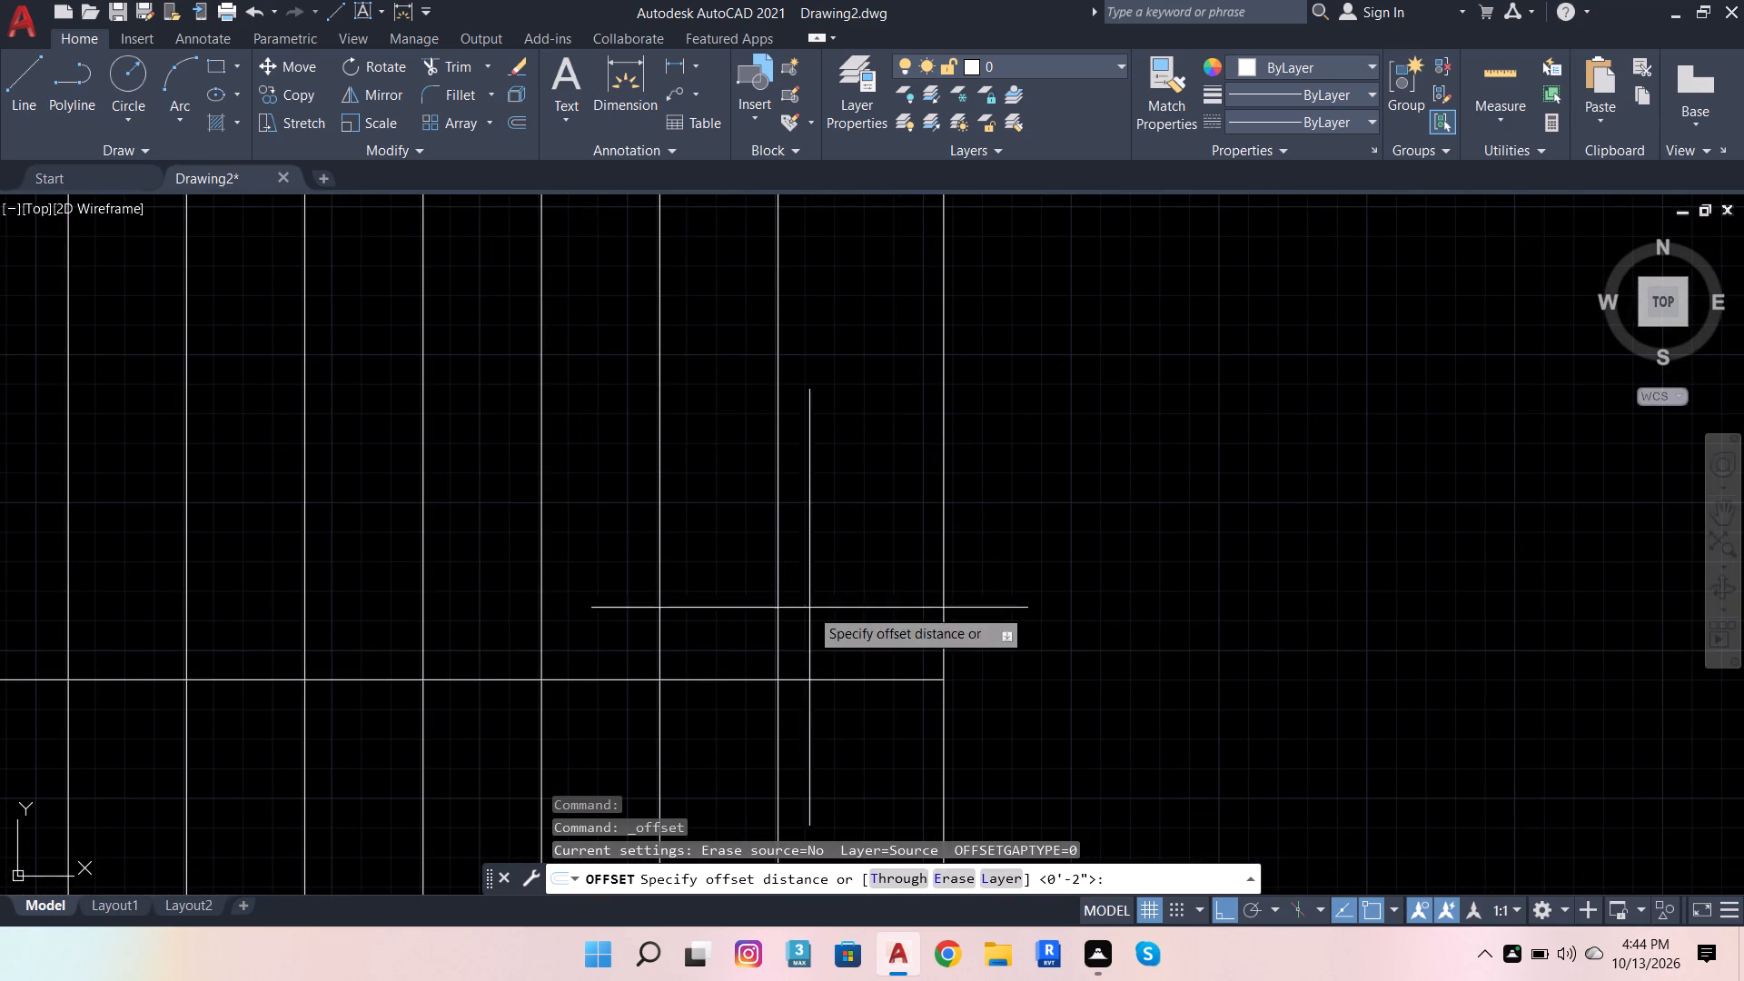
click(940, 685)
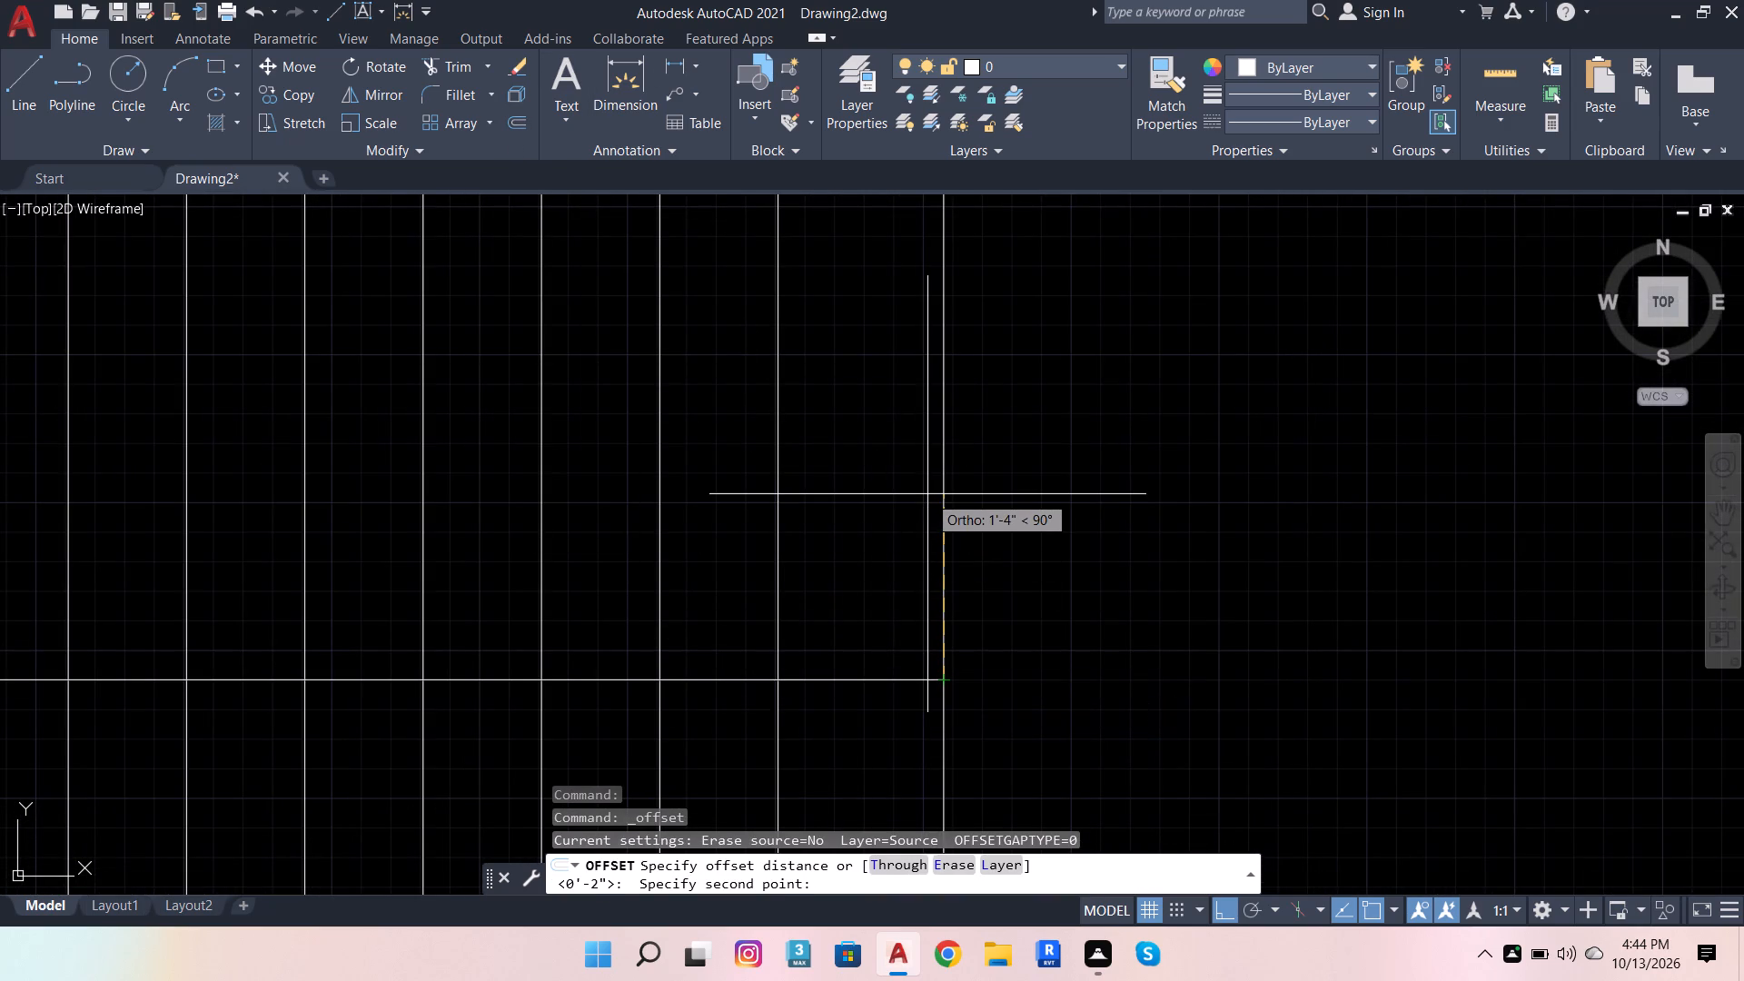
key(4)
key(Return)
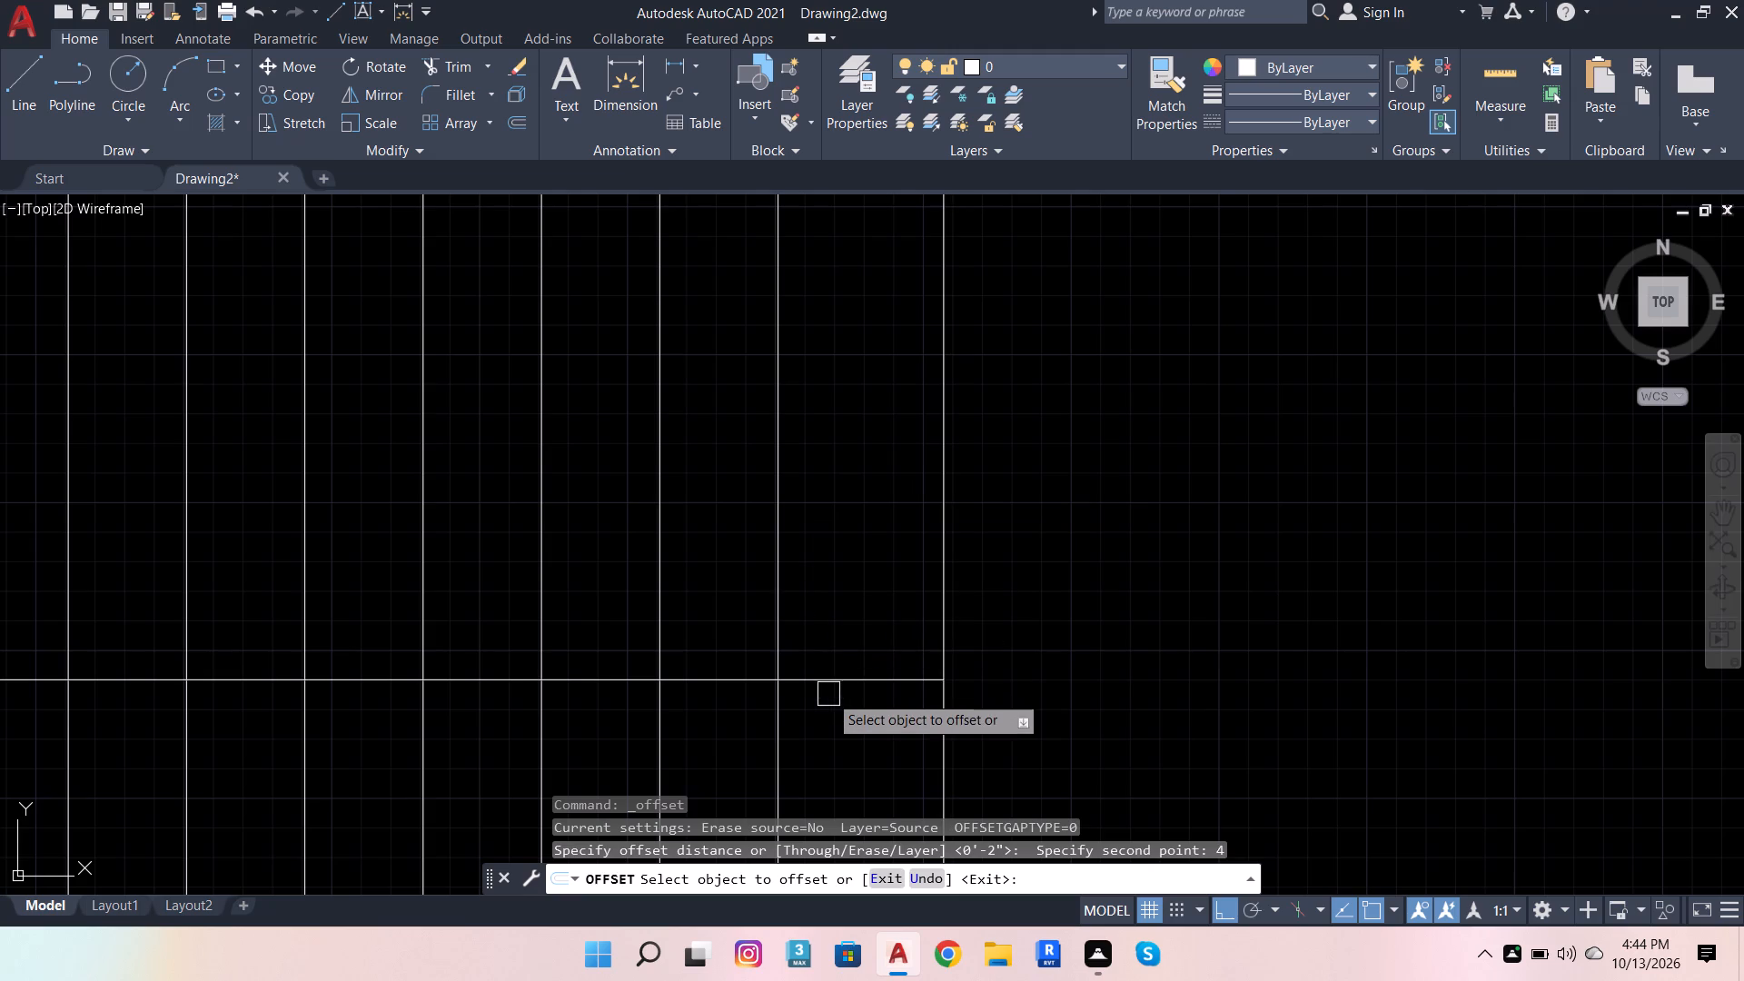
click(826, 682)
click(838, 462)
click(845, 670)
click(821, 752)
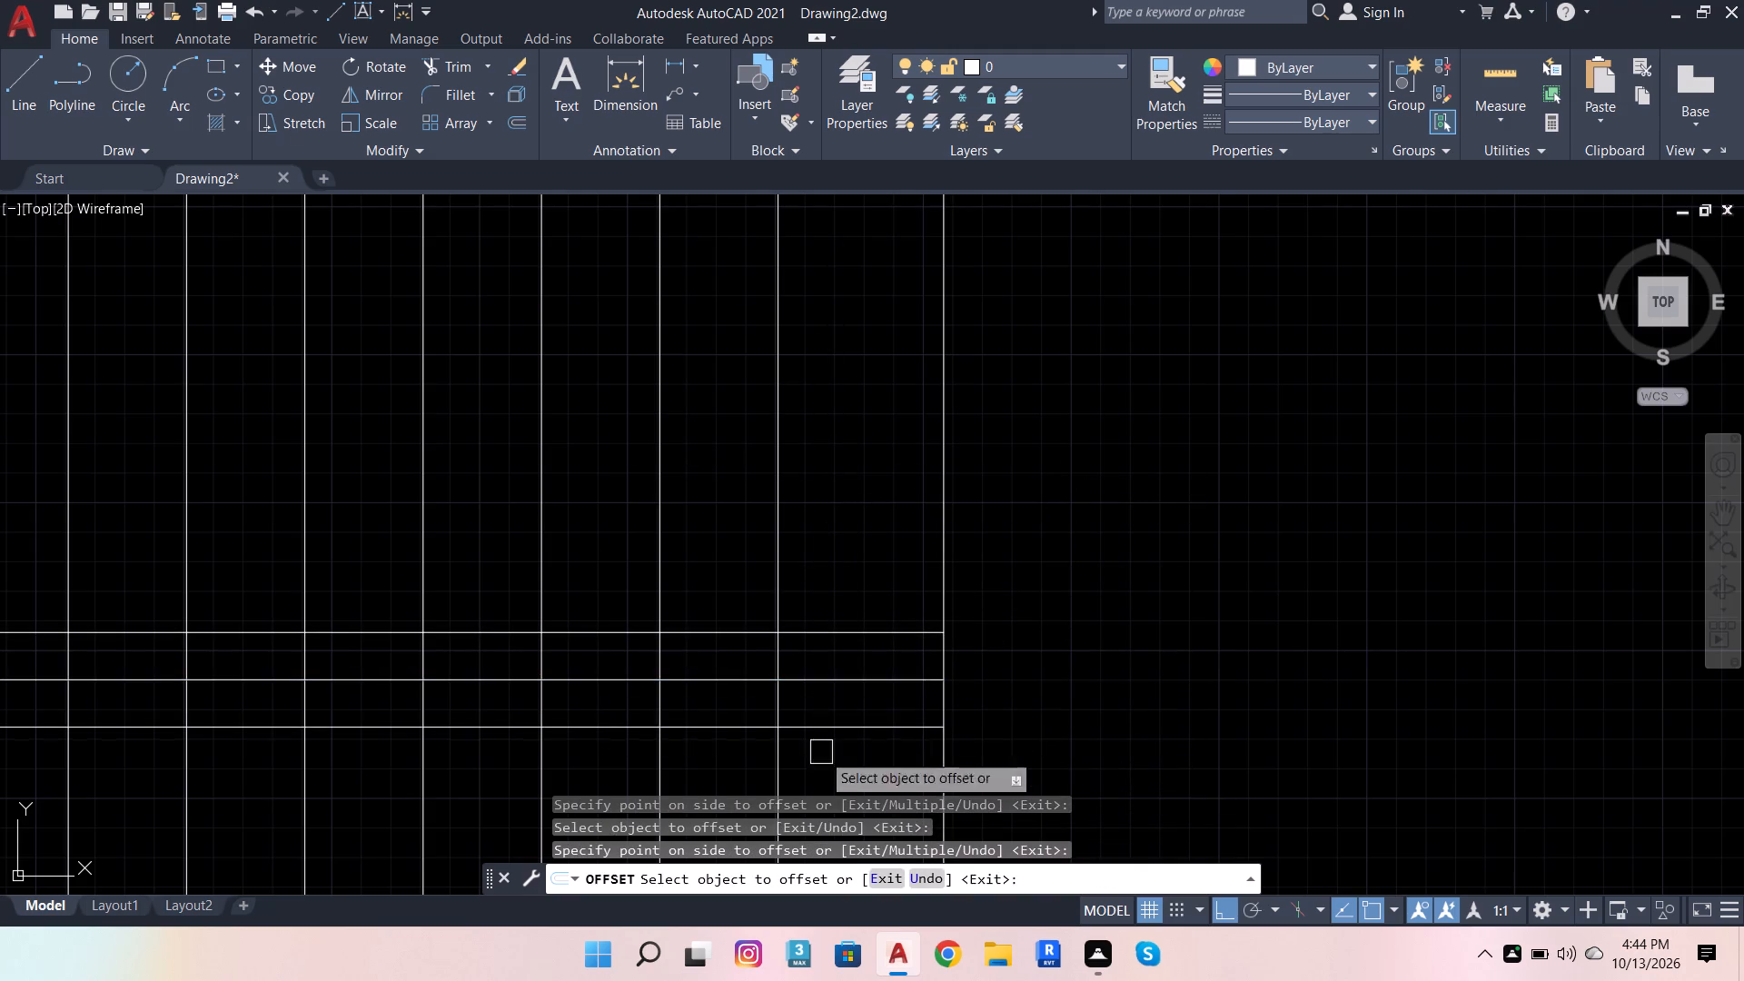
scroll(949, 565, down, 3)
key(Escape)
Delete the original middle line between the two offset horizontal lines.
scroll(932, 598, up, 2)
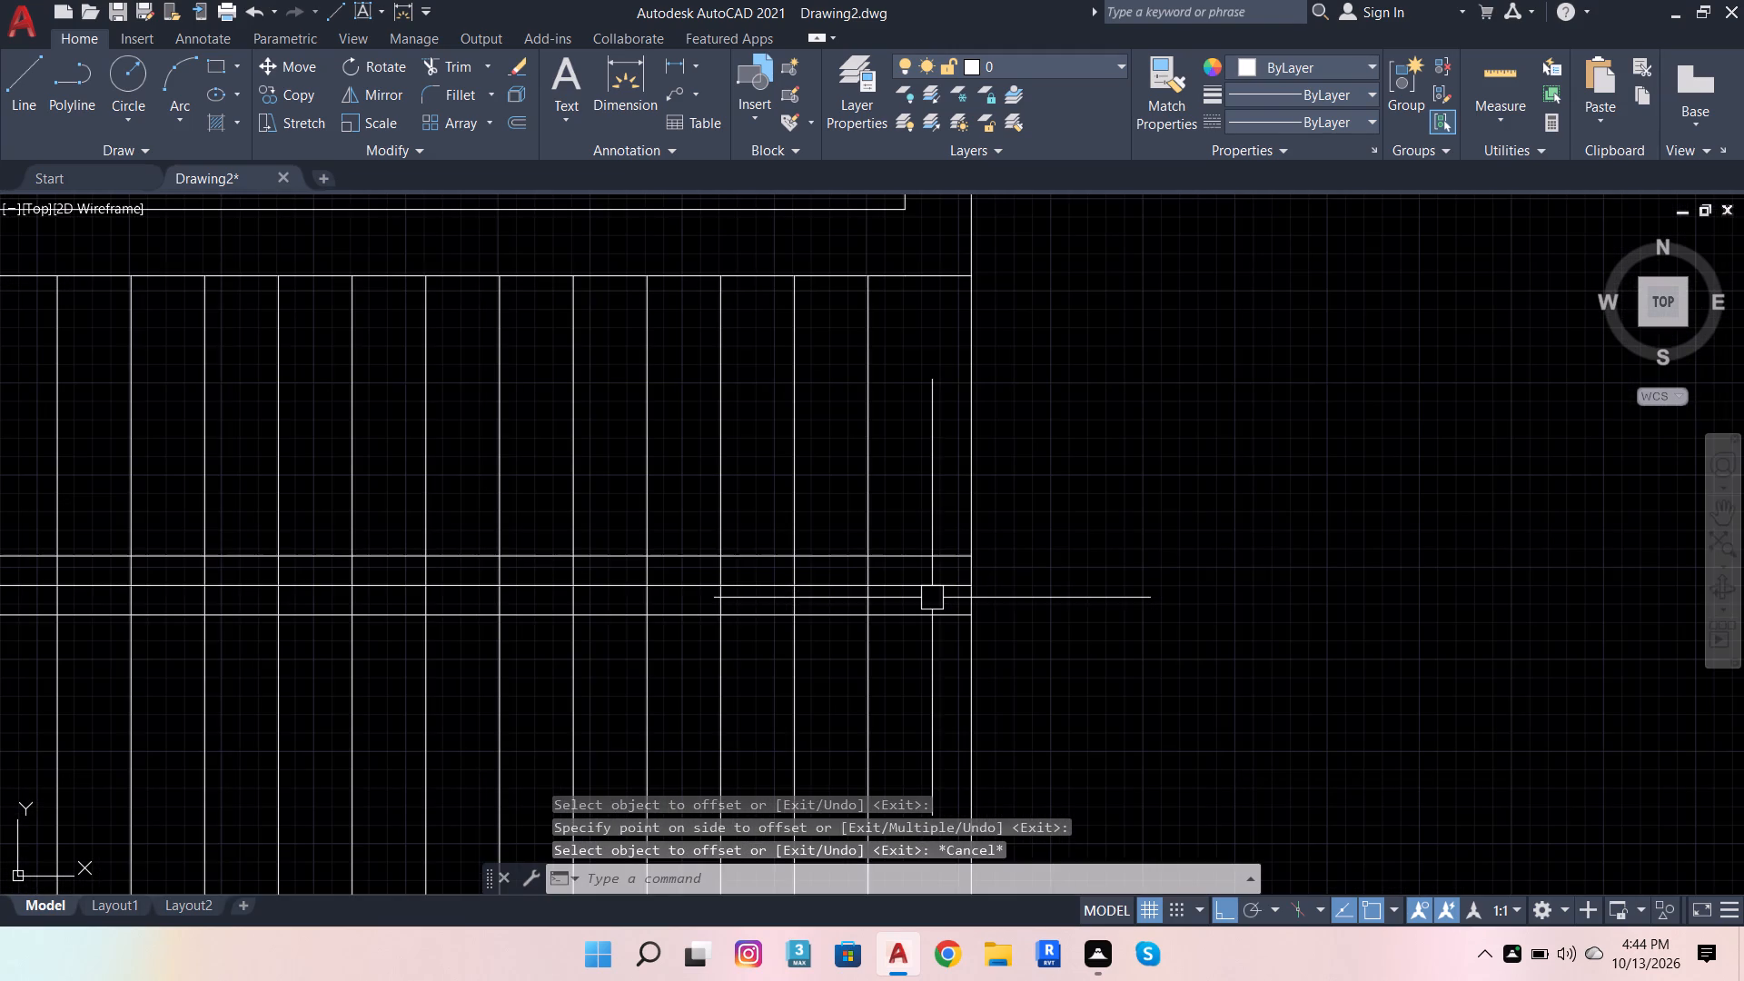
click(946, 580)
key(Delete)
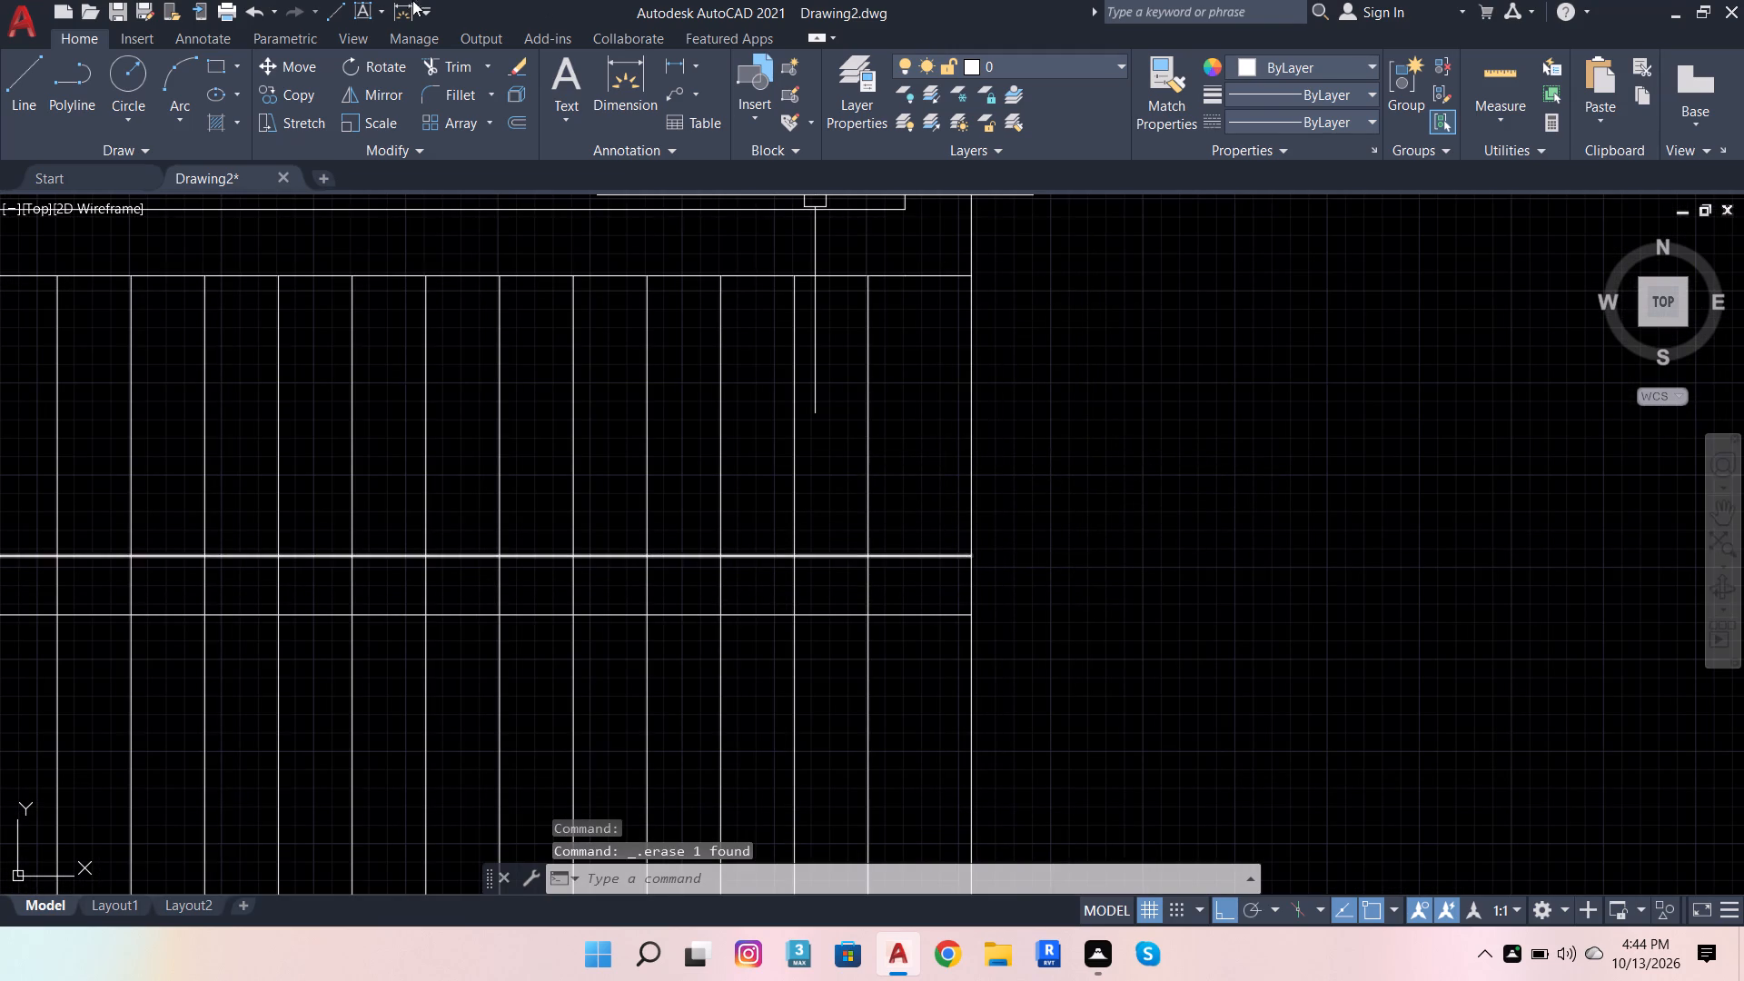
Trim the tread lines and the right side line between the two horizontal lines, keeping the first tread line whole.
click(435, 68)
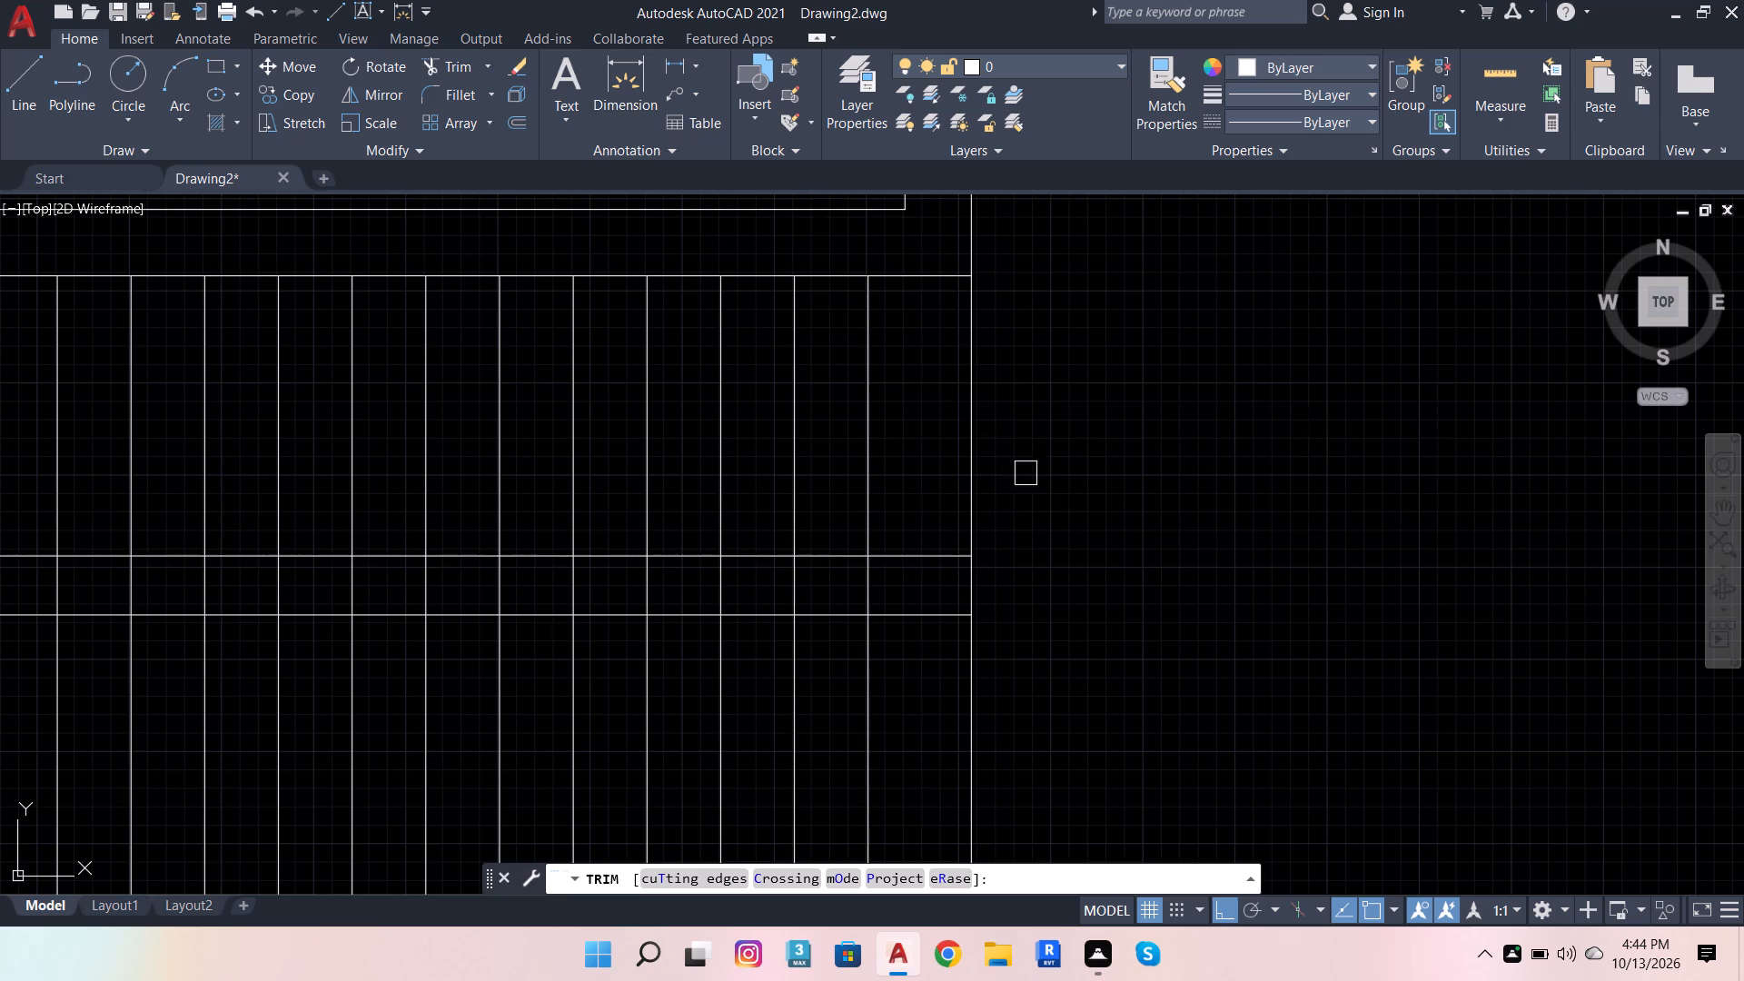
scroll(1125, 575, down, 1)
click(1081, 582)
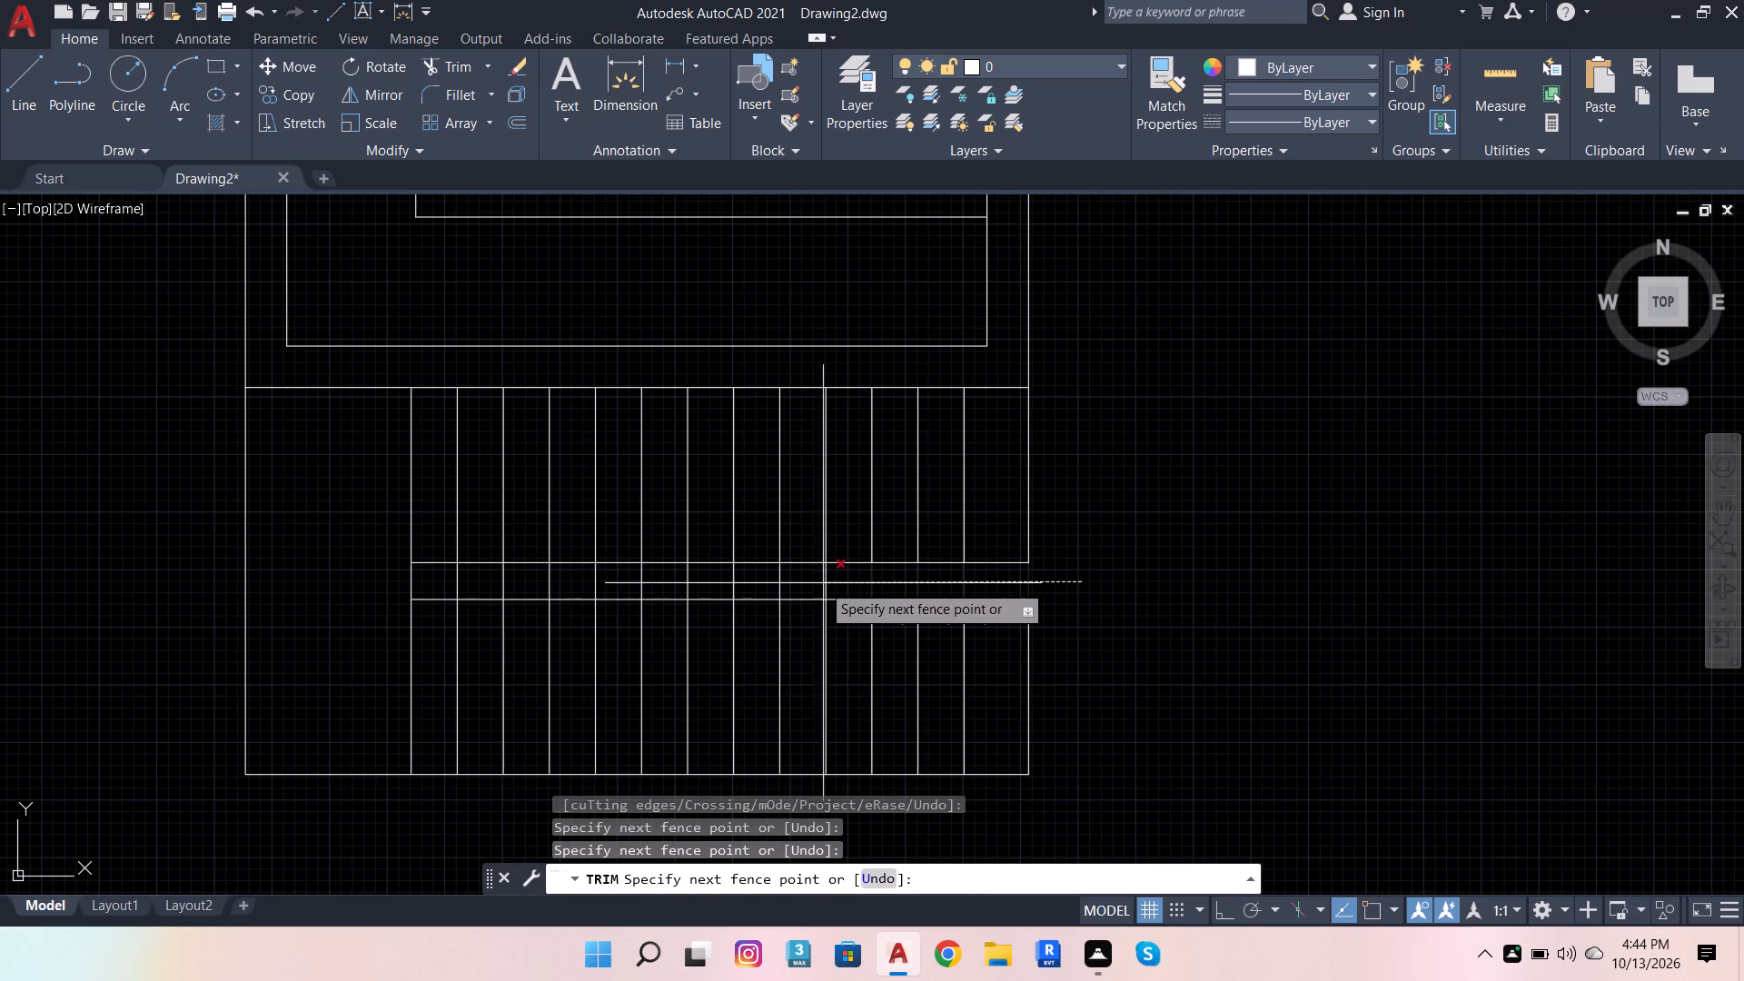
click(443, 586)
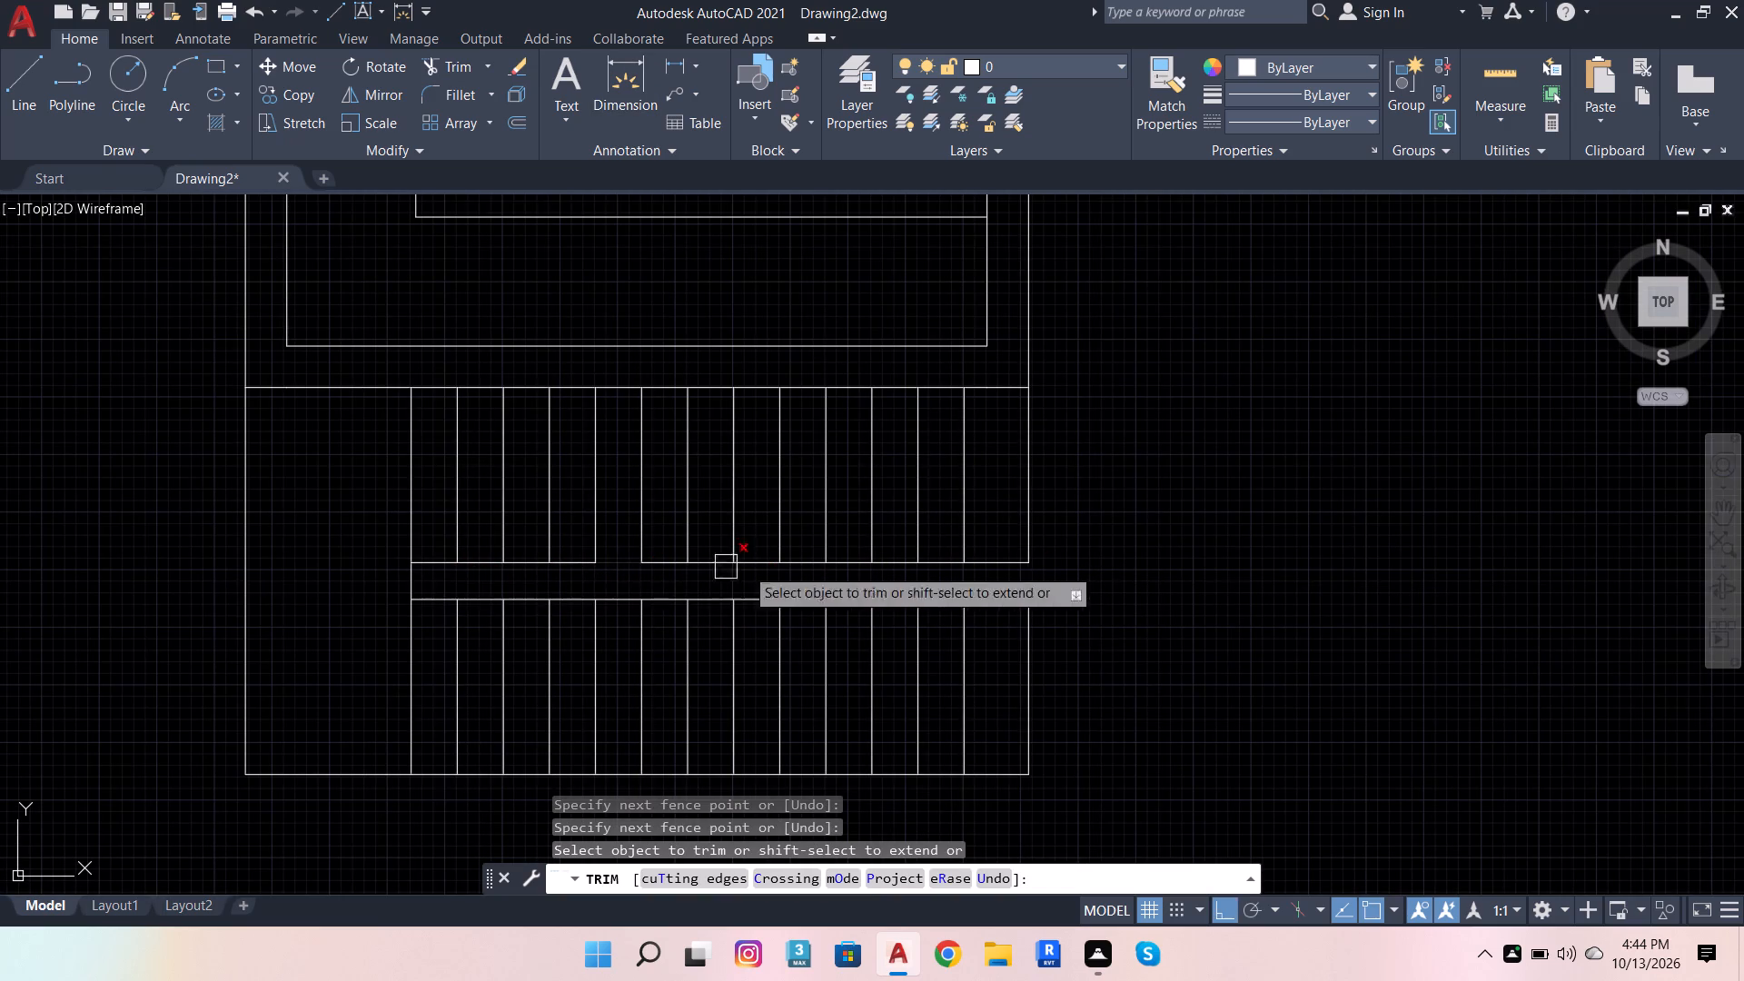
scroll(1245, 569, down, 2)
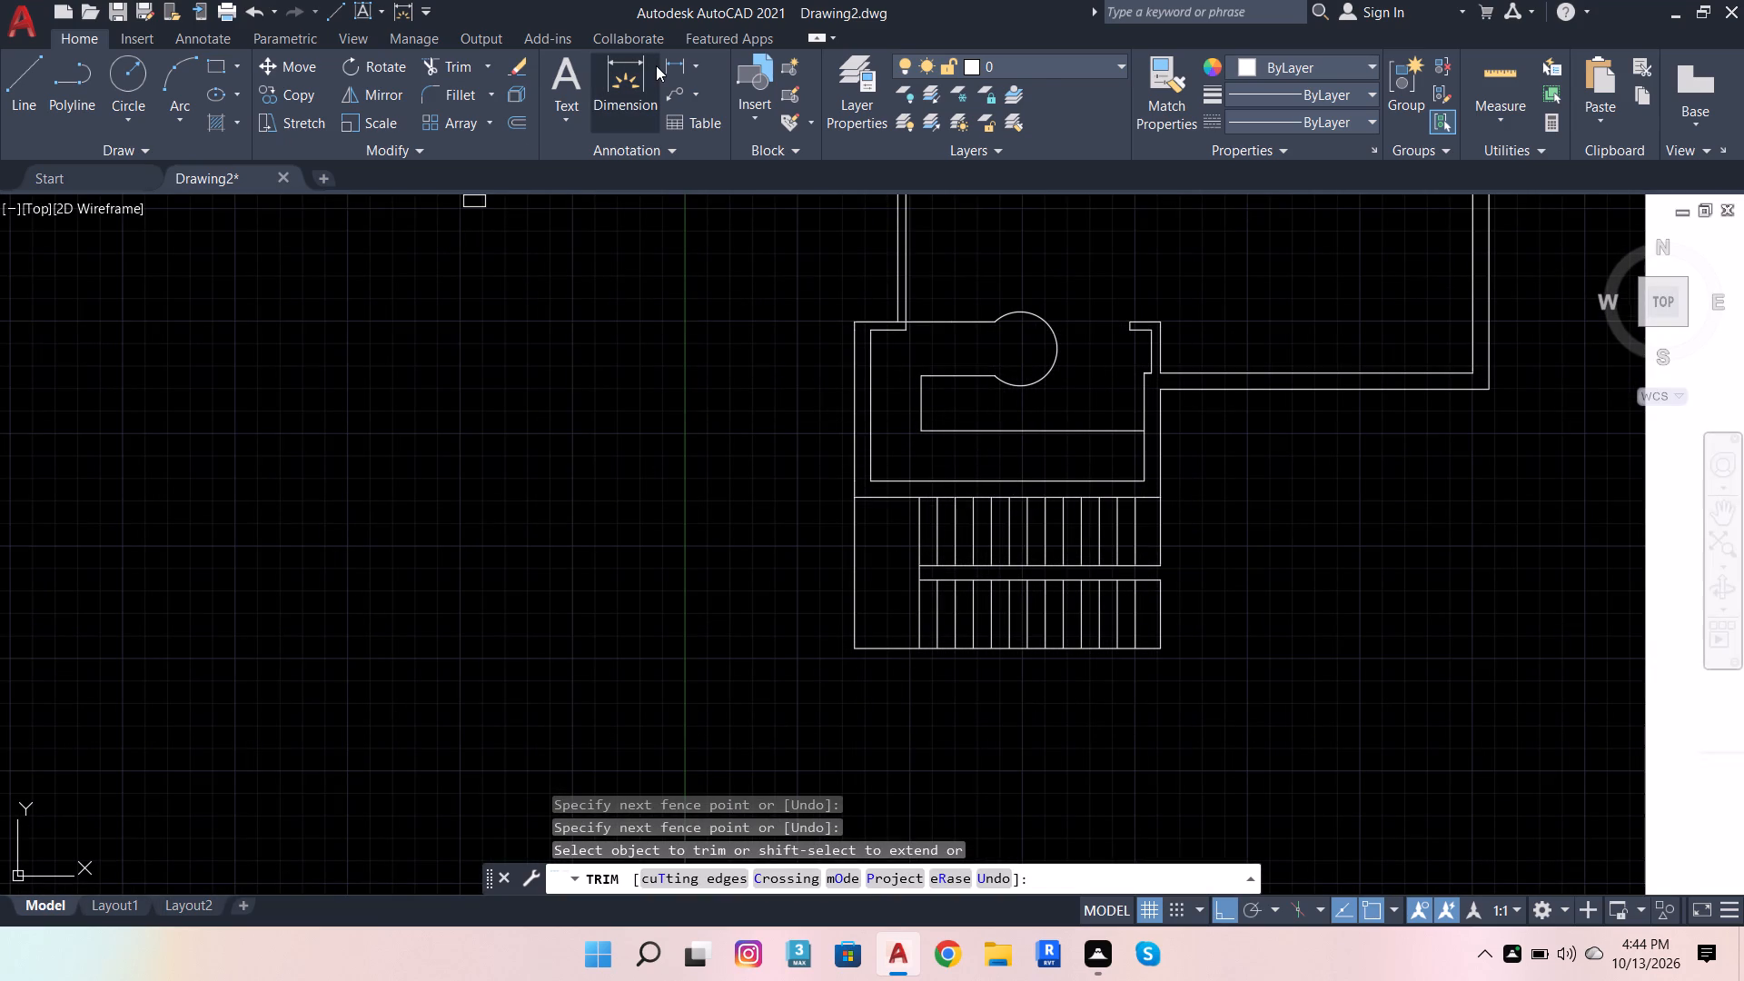
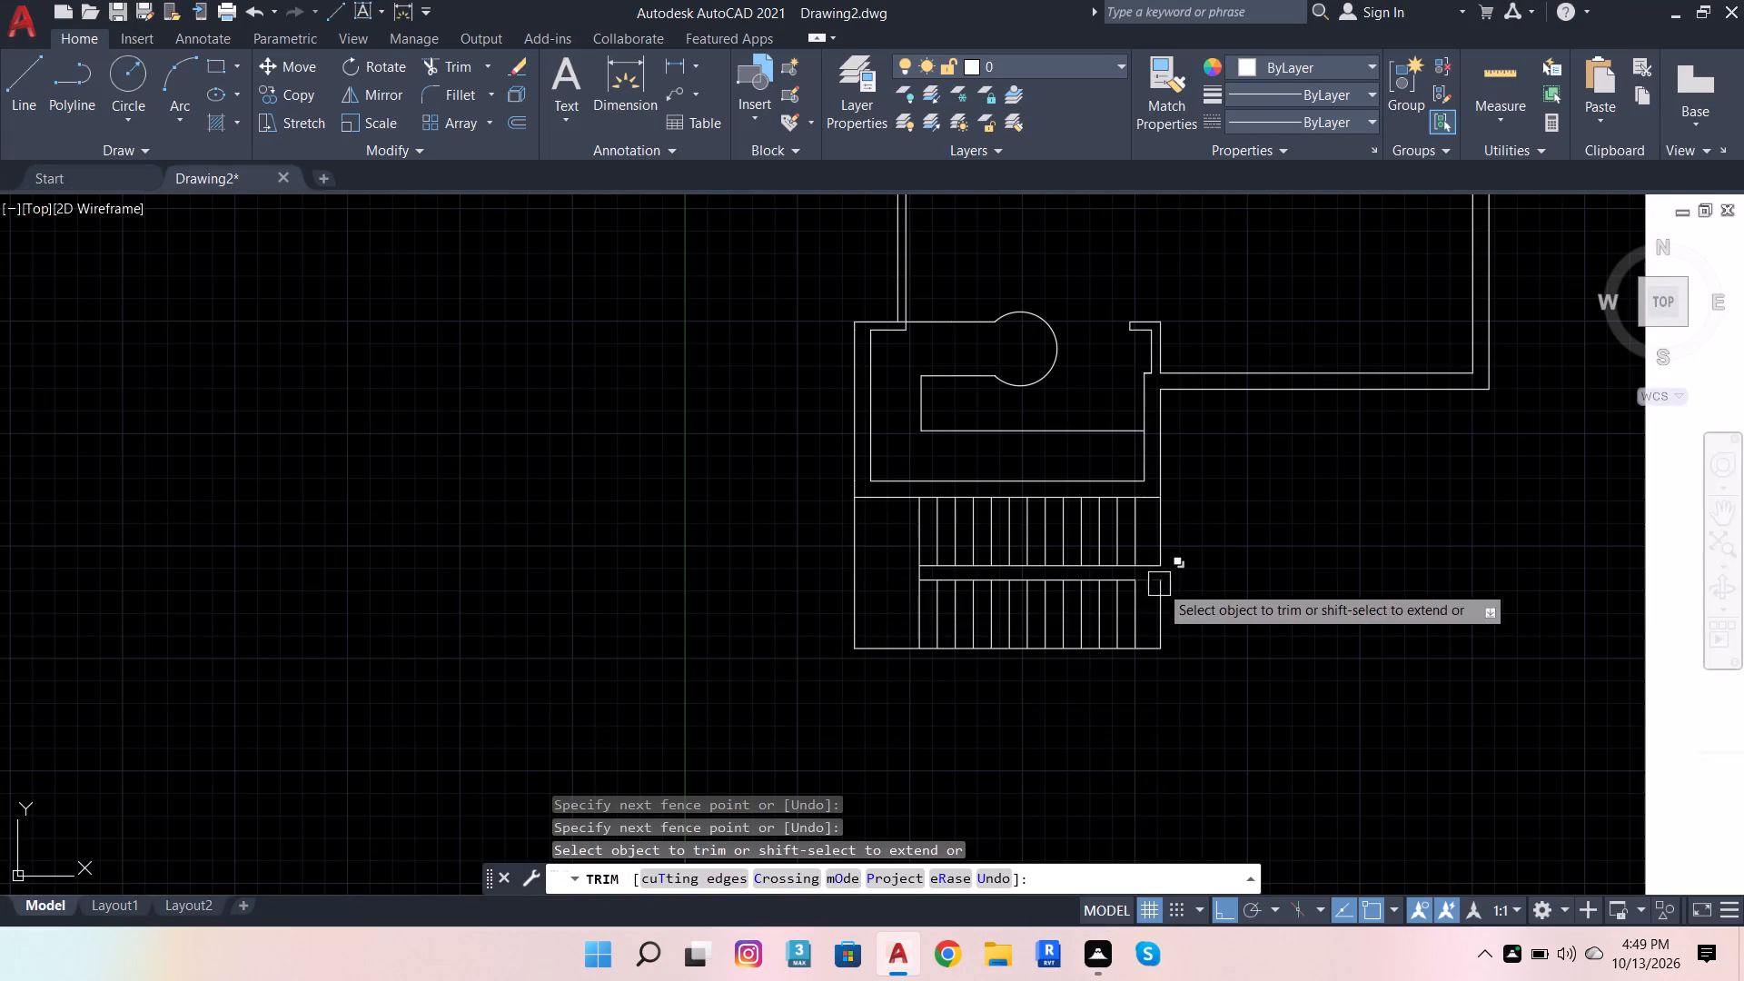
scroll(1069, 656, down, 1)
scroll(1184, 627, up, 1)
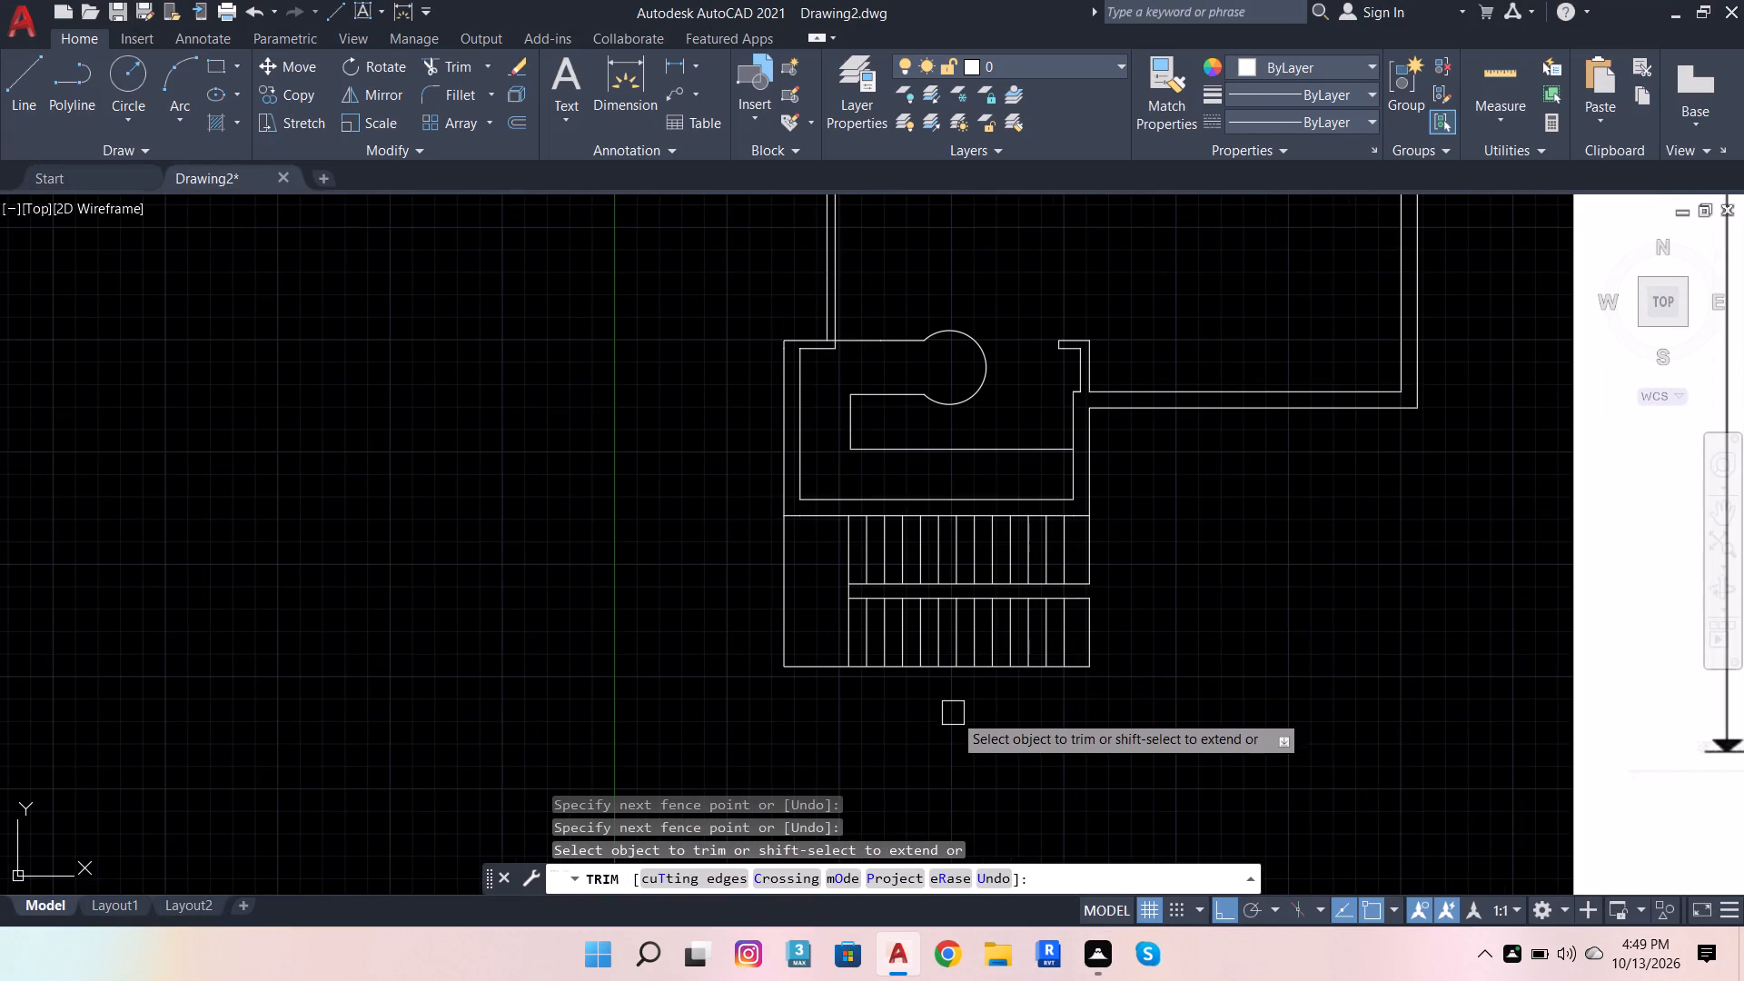
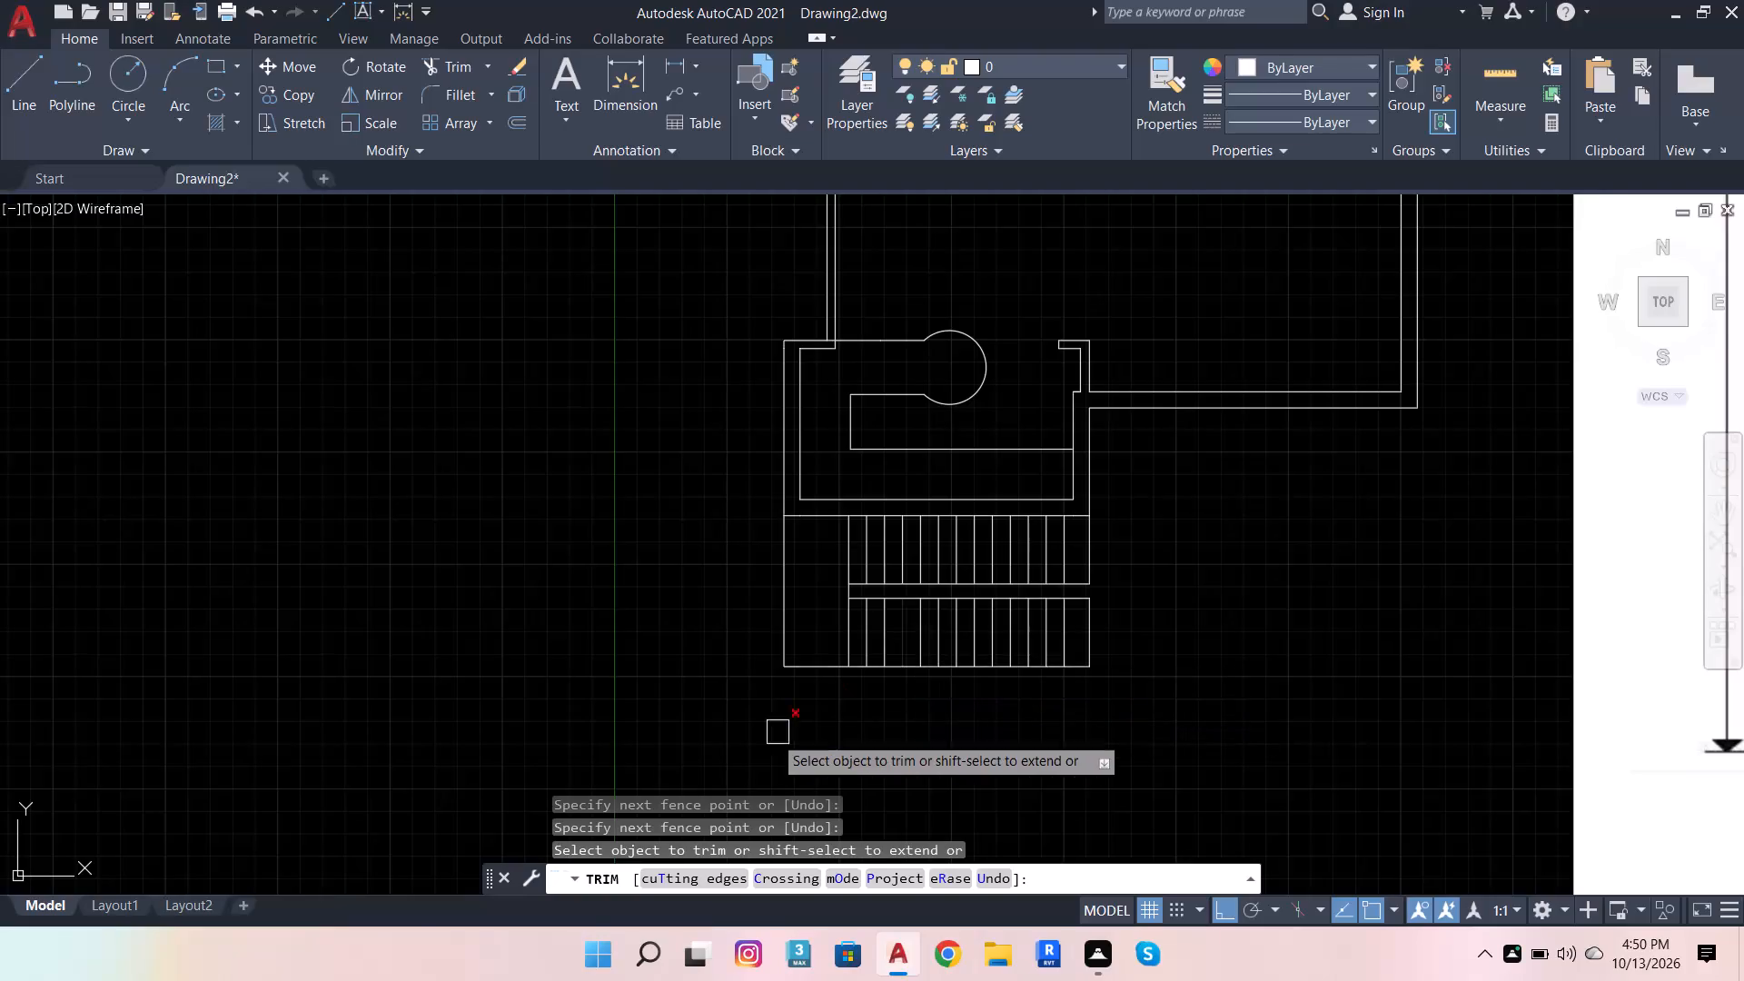
Offset the stair landing's outer side edge and the staircase's bottom edge outward by 2'.
scroll(762, 743, down, 3)
scroll(826, 763, up, 2)
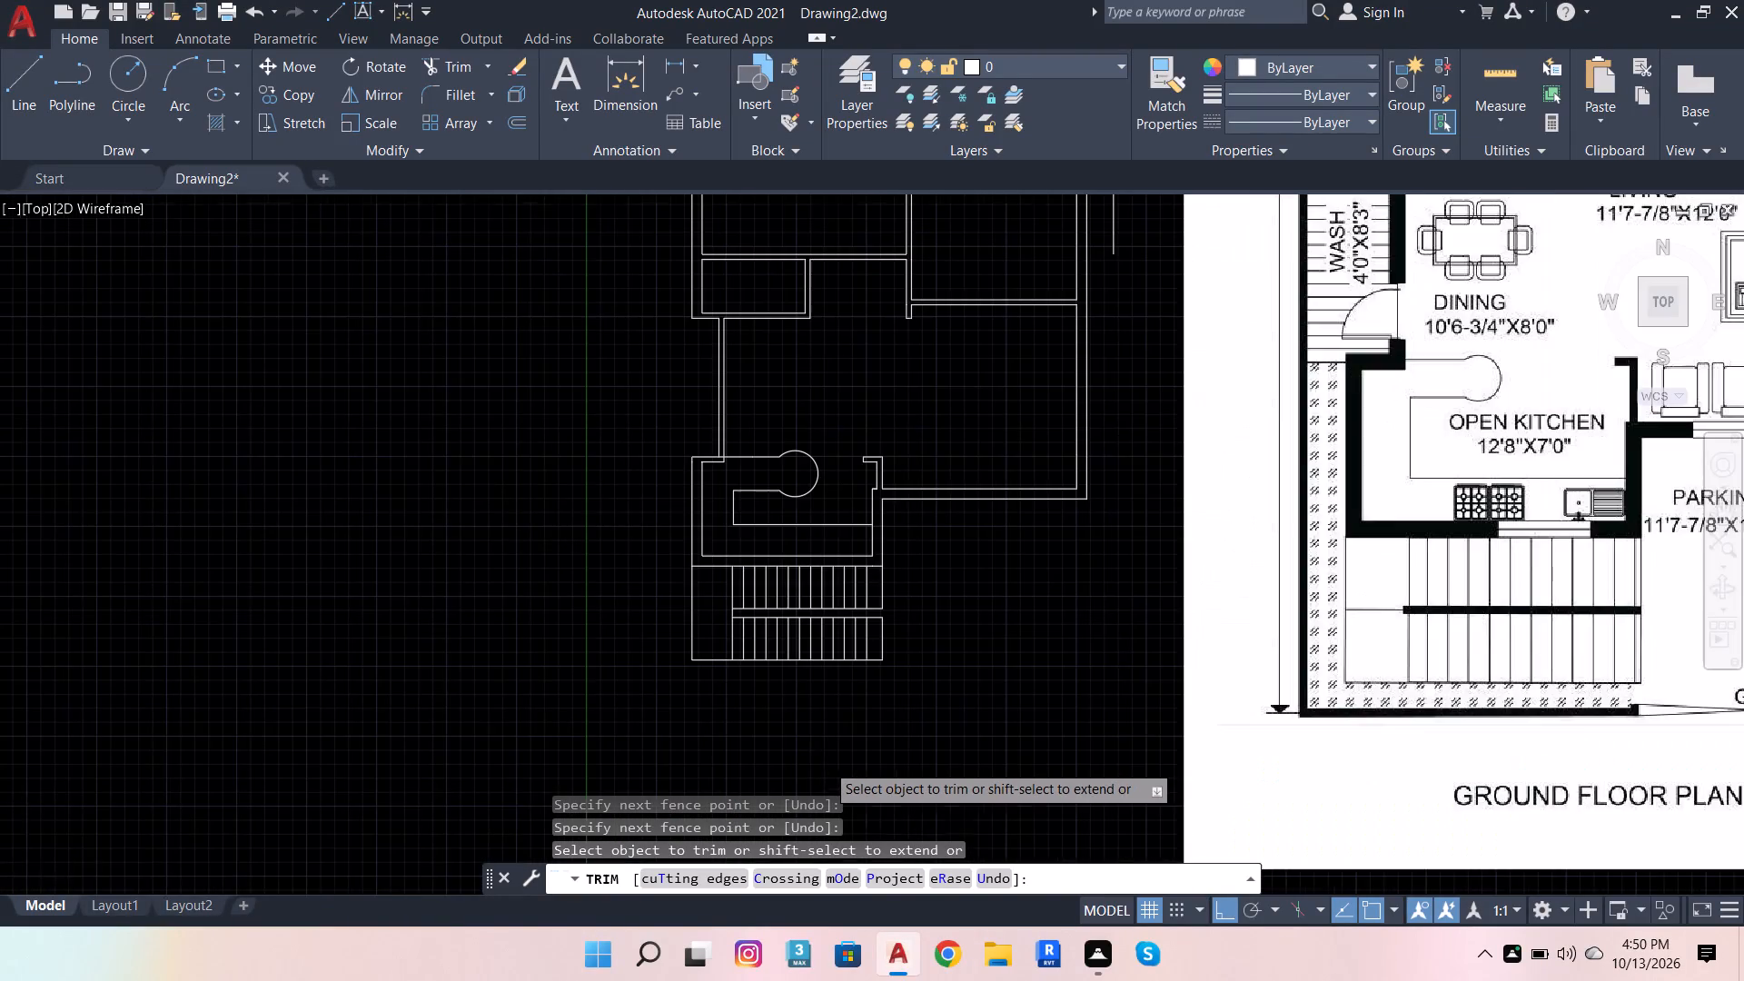
scroll(814, 752, down, 1)
key(Escape)
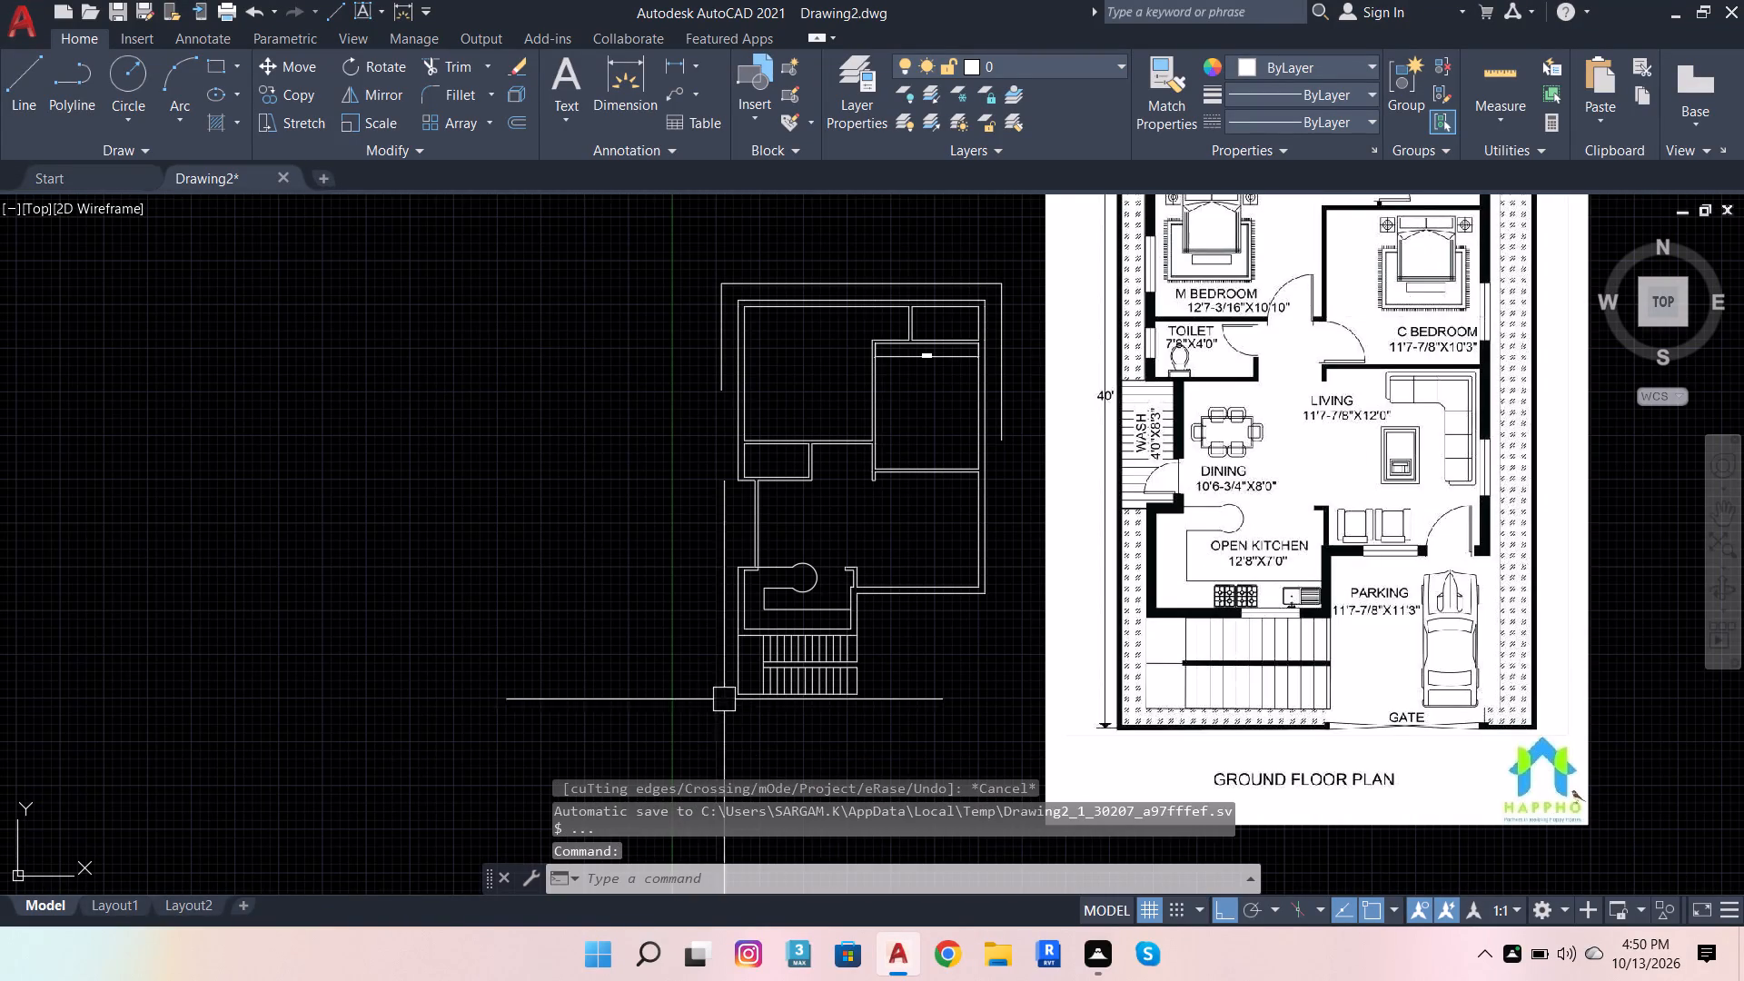
click(726, 672)
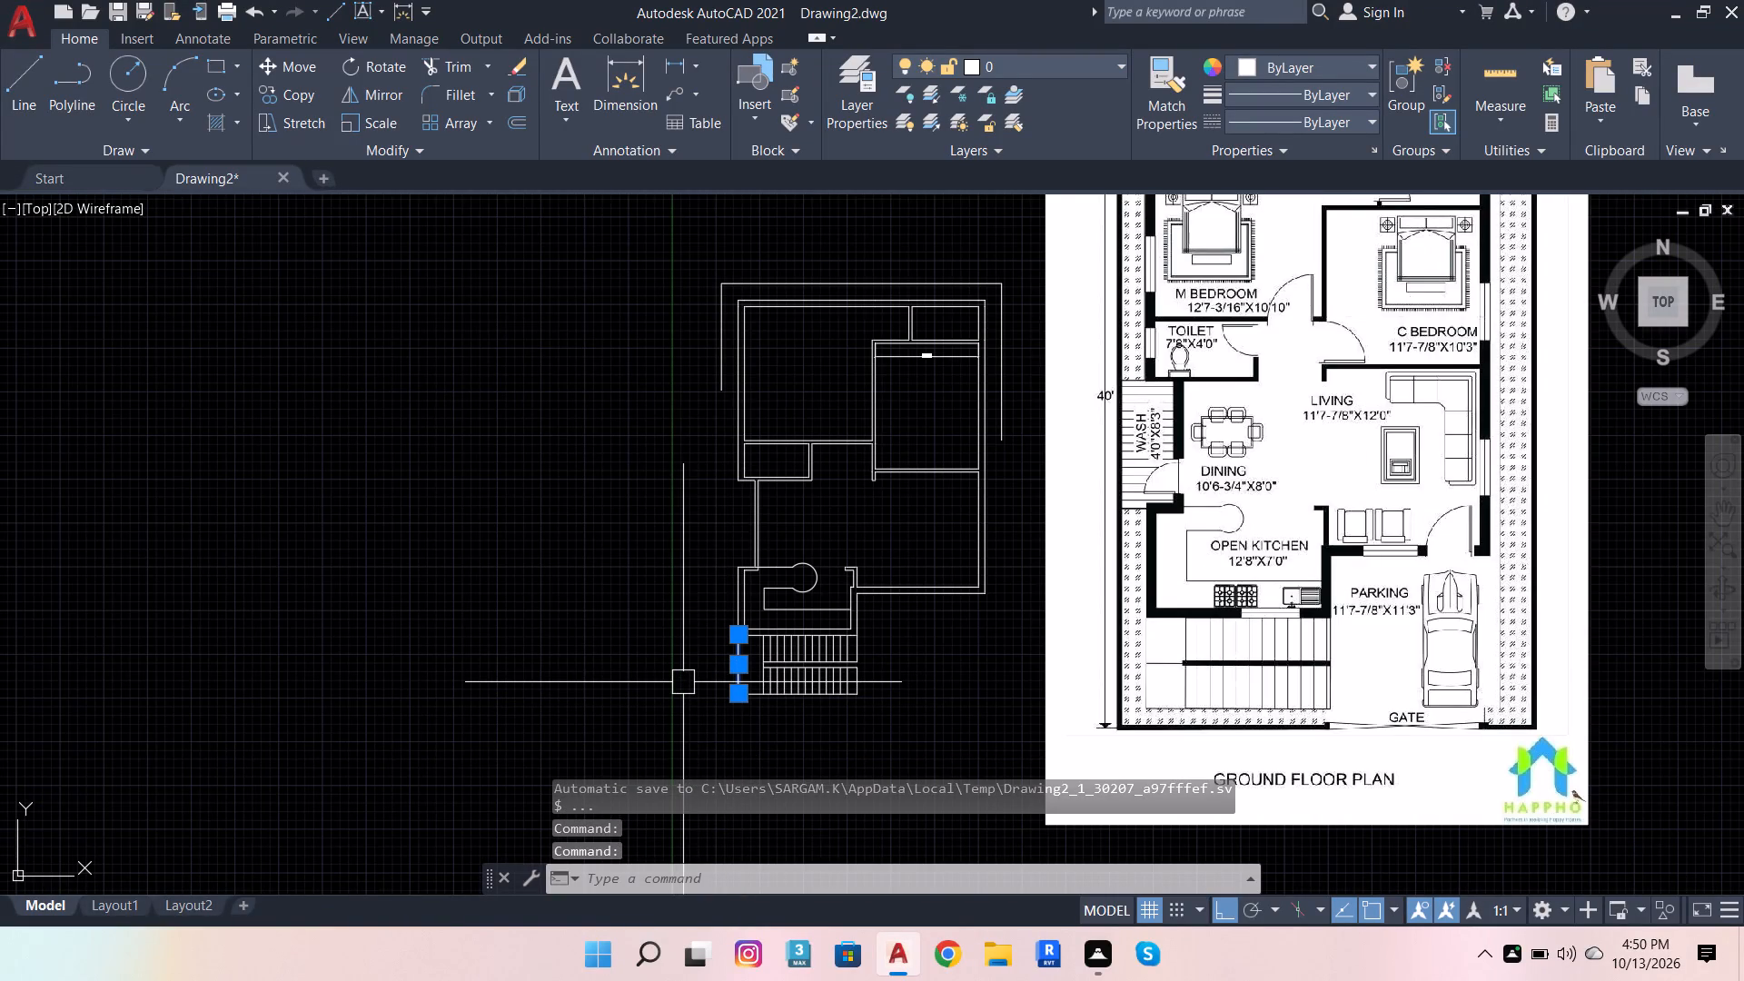
key(o)
key(Return)
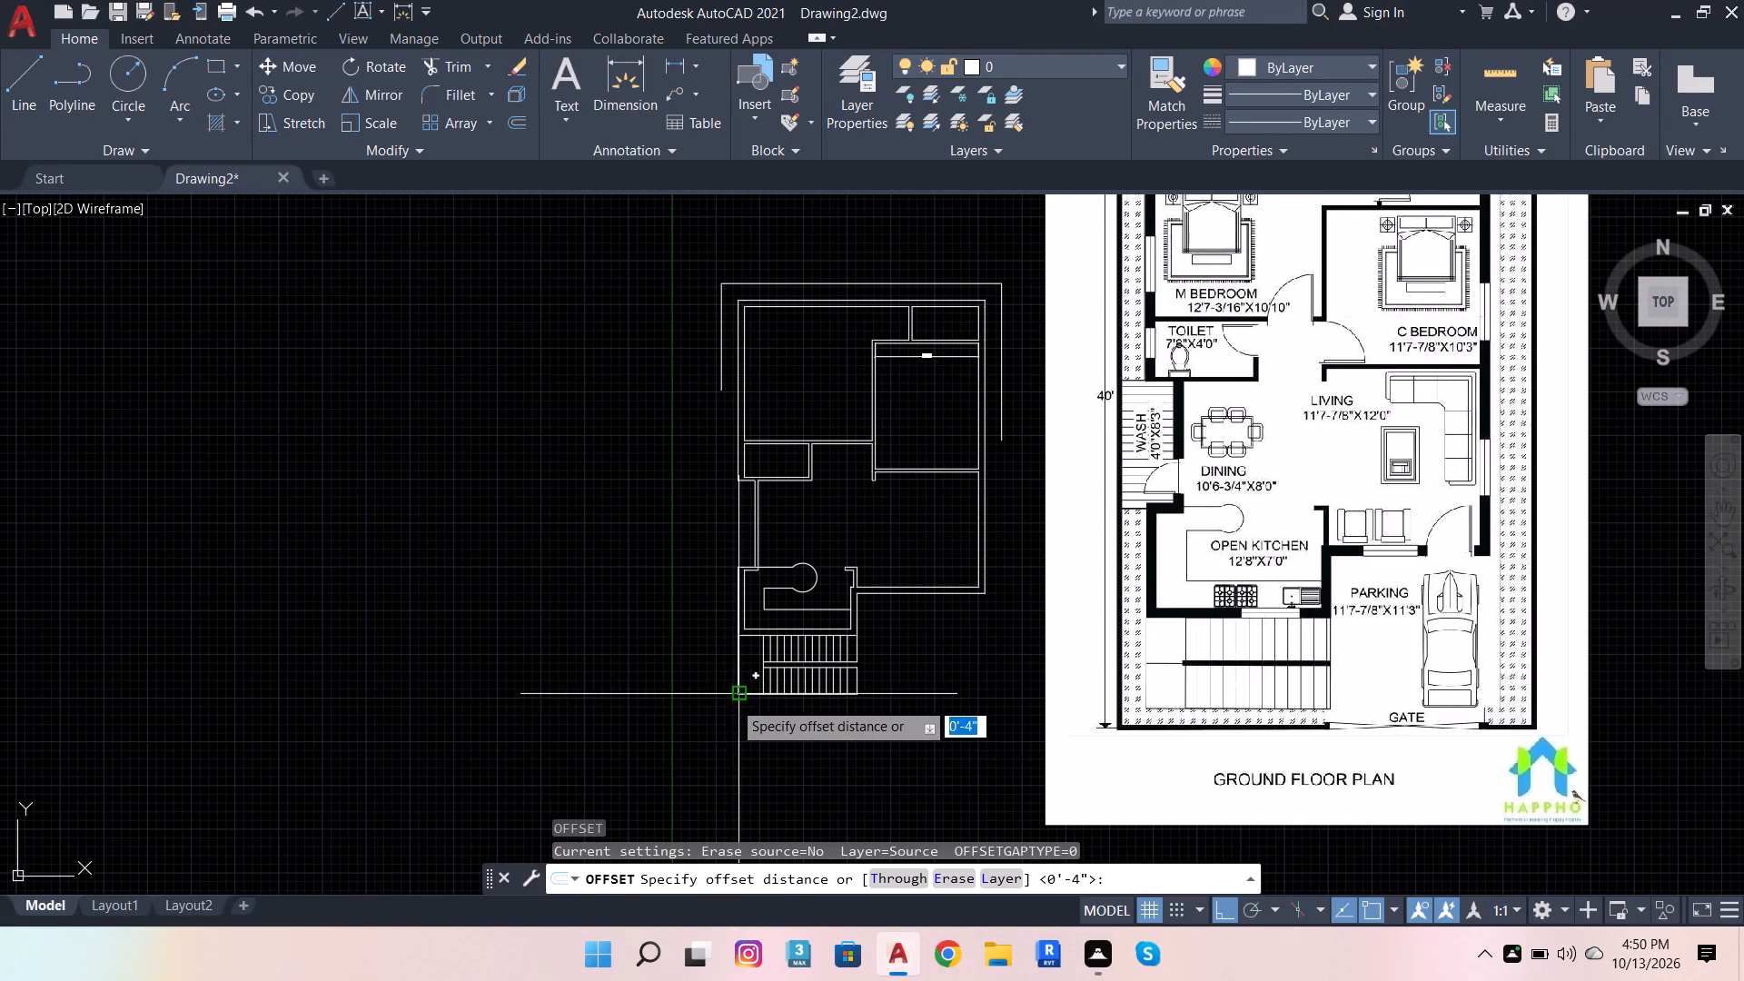
click(732, 700)
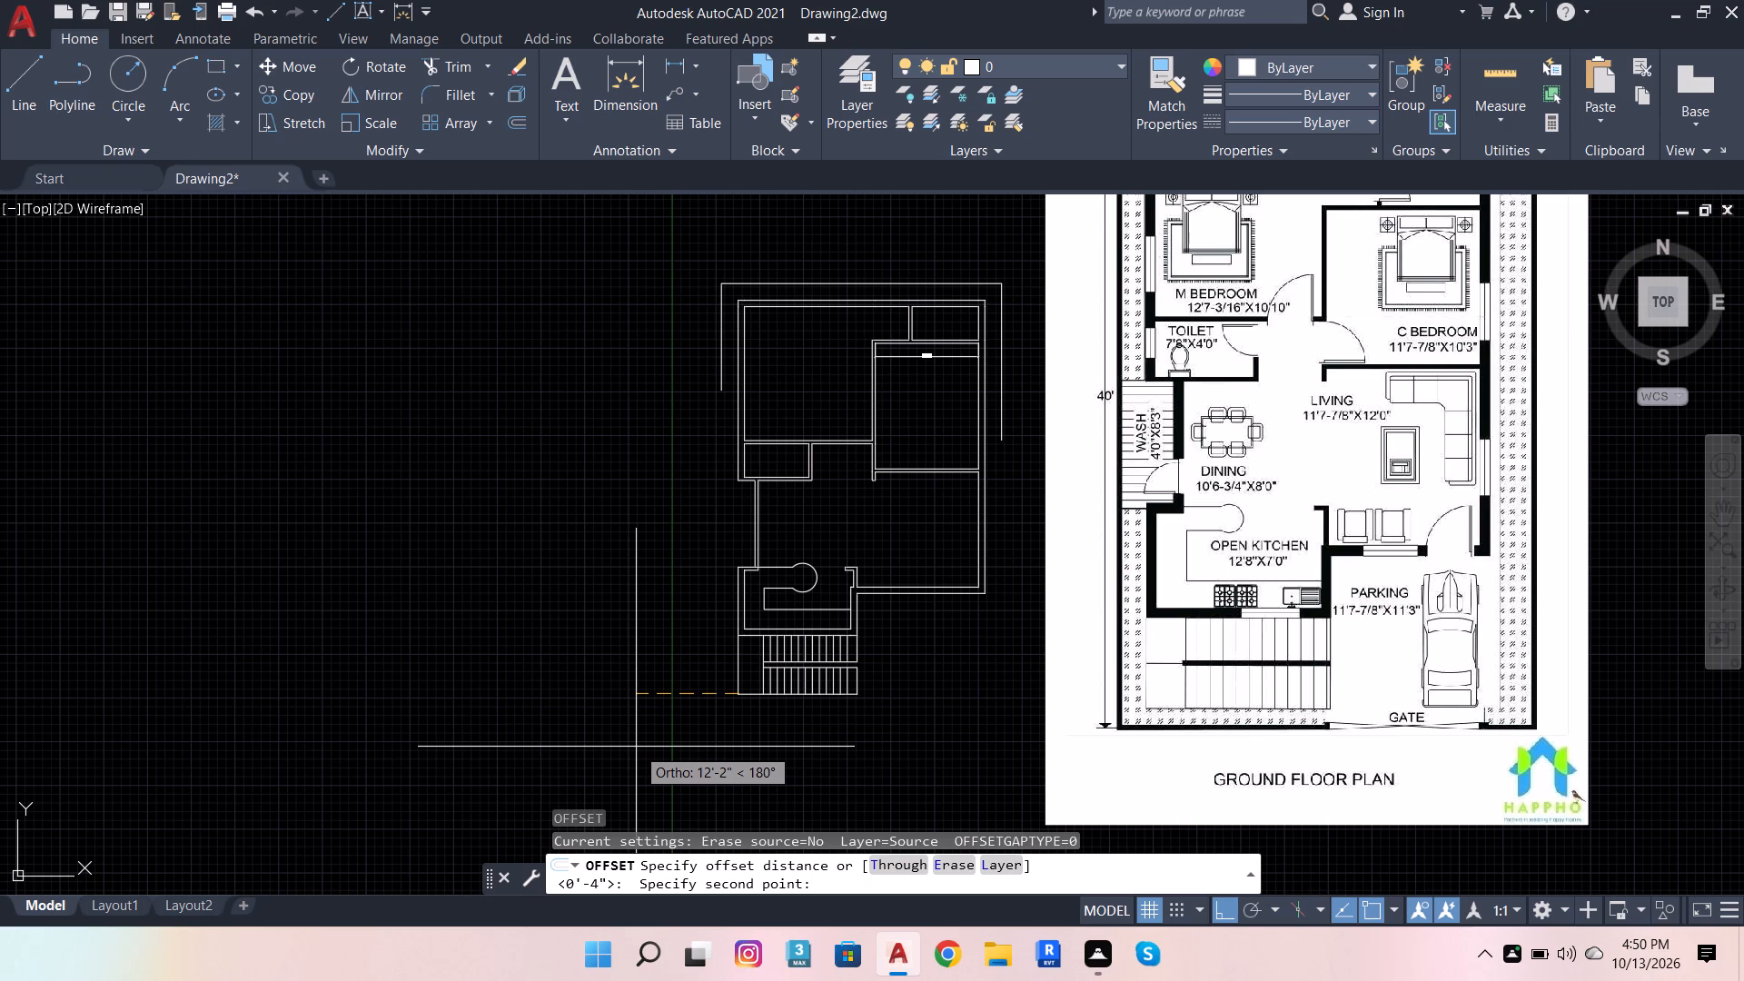
key(2)
key(apostrophe)
key(Return)
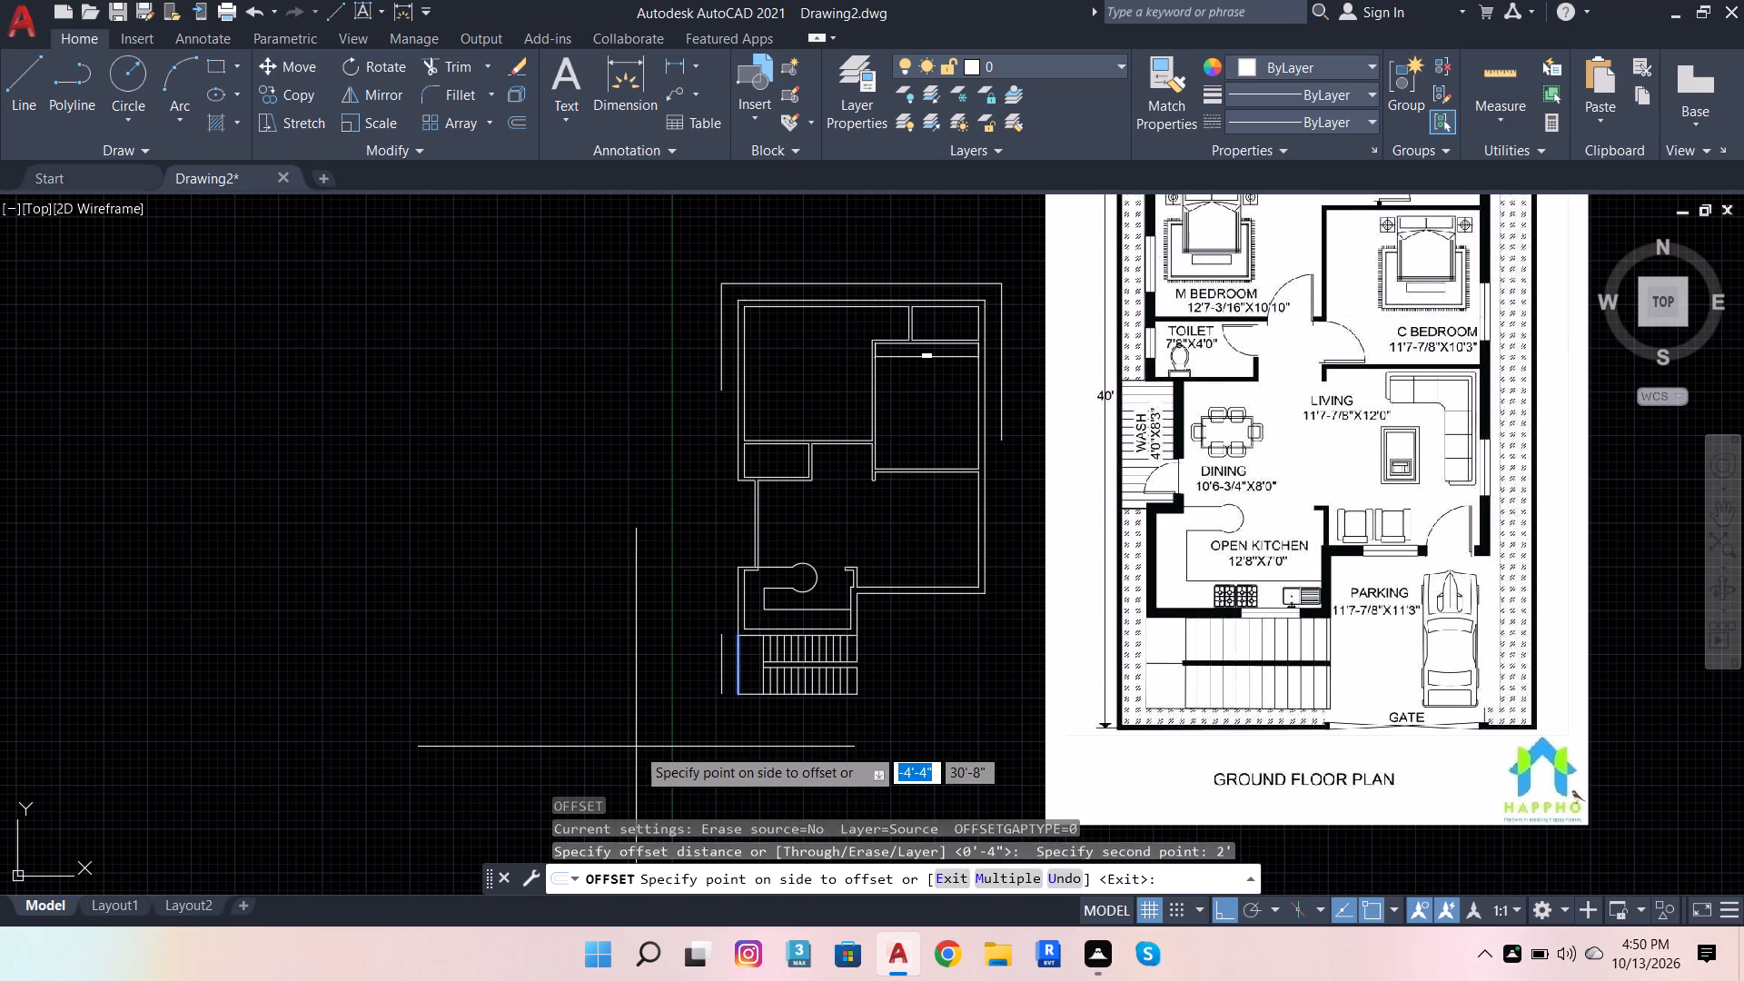
click(636, 747)
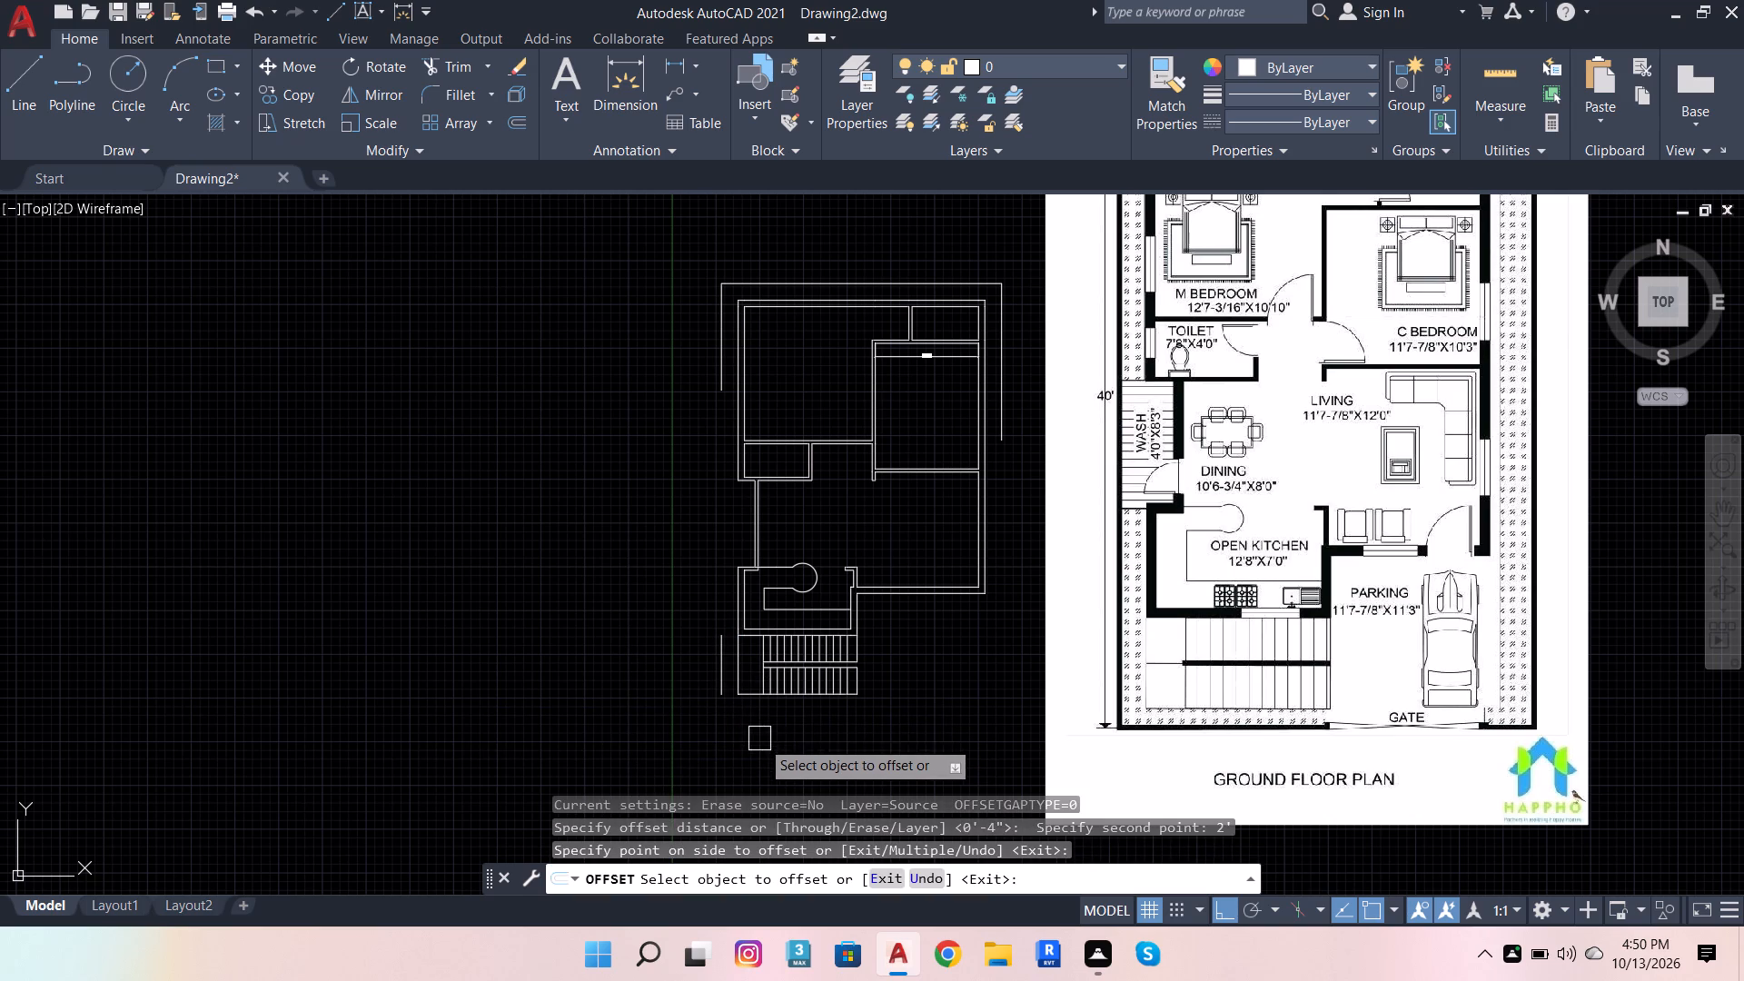
scroll(761, 719, up, 1)
click(735, 688)
click(720, 764)
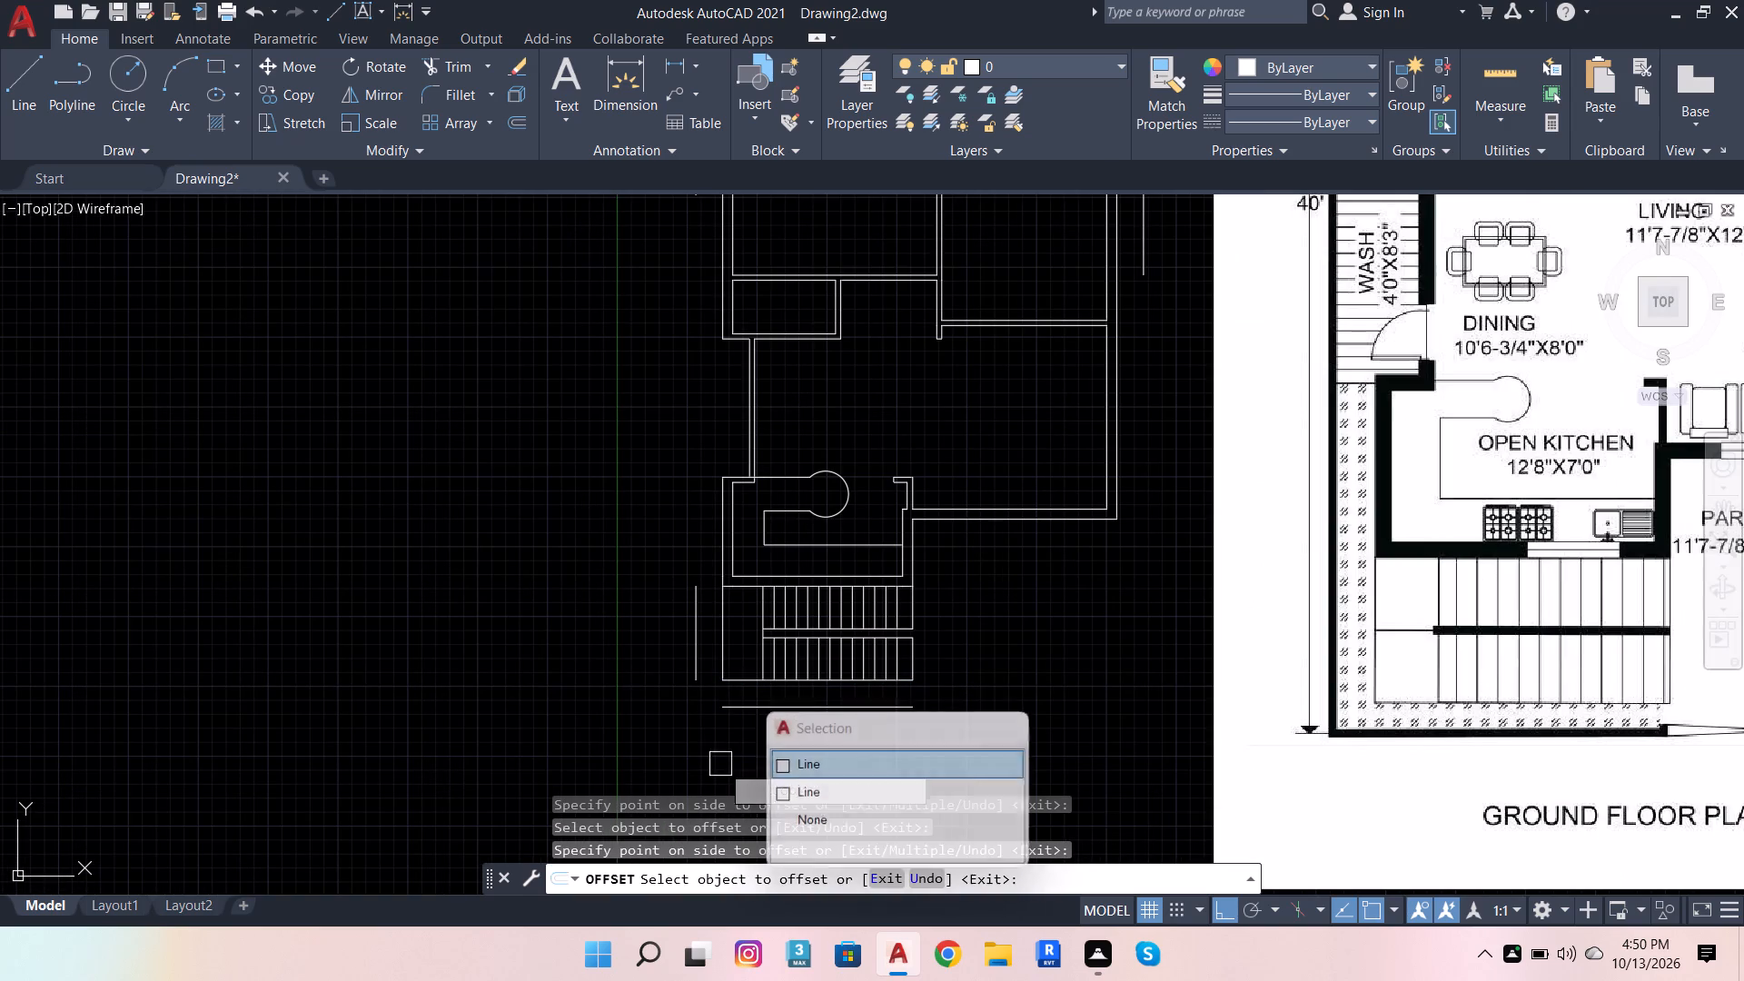
Fillet the two new offset lines together into a corner beside the stair landing.
scroll(656, 718, down, 2)
scroll(838, 609, up, 1)
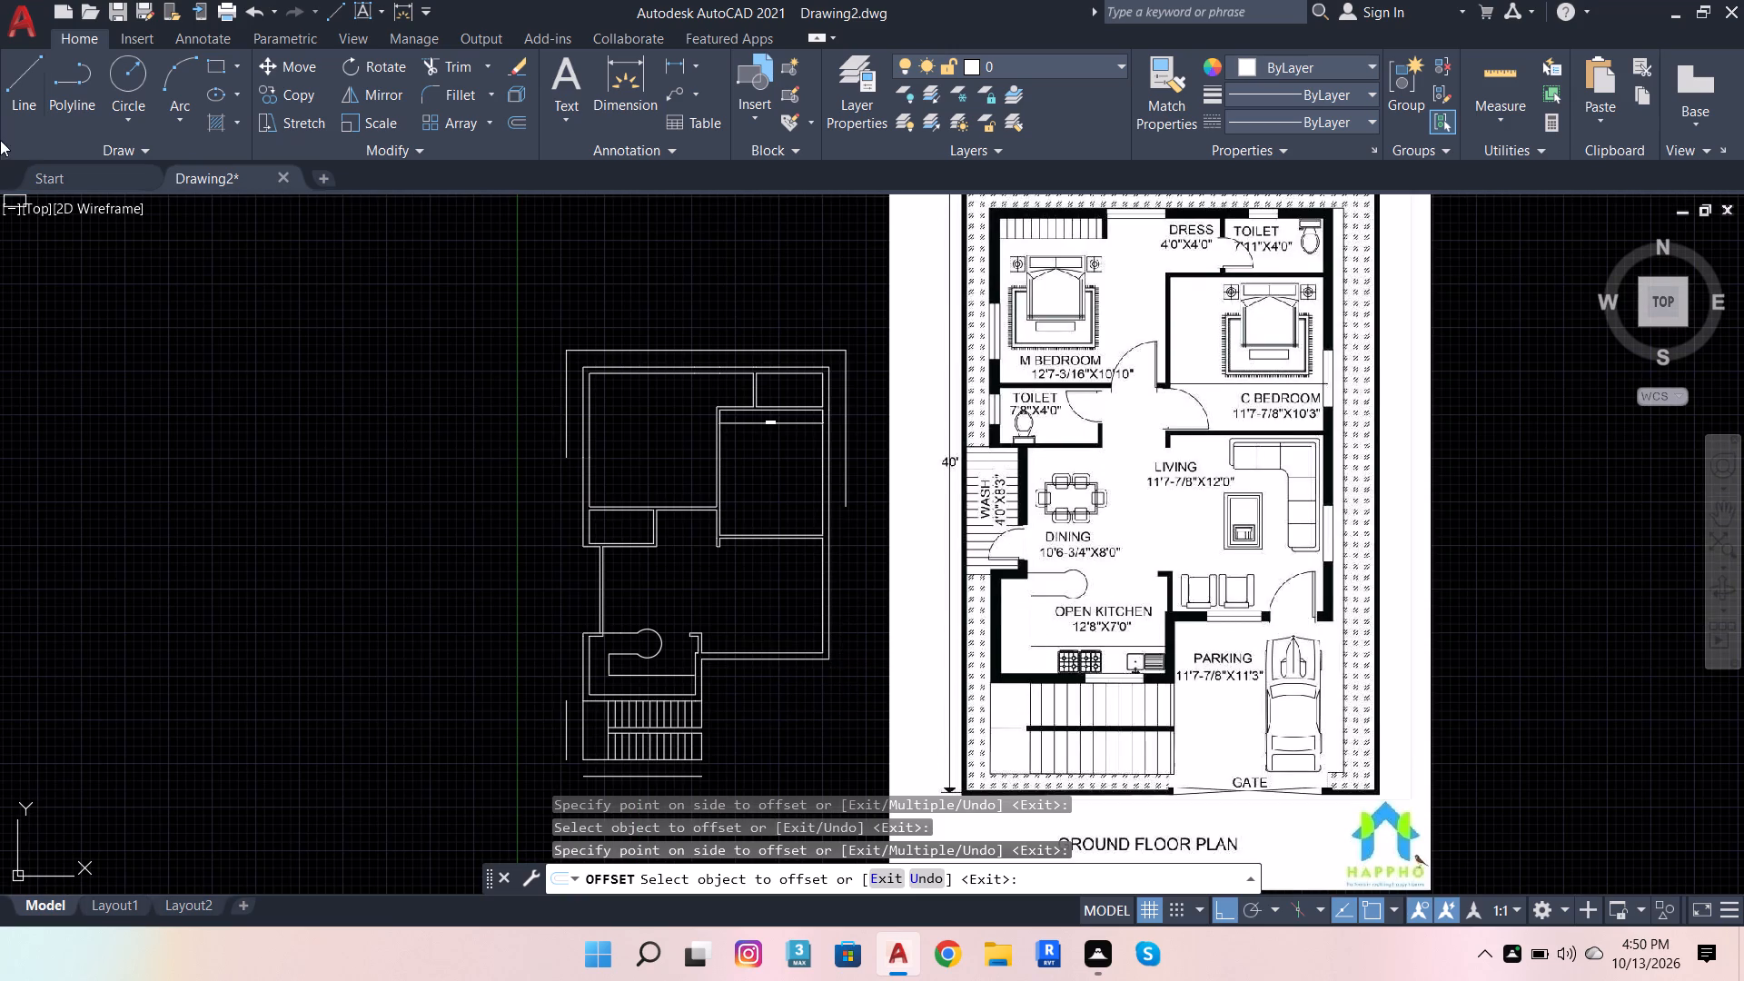
click(426, 85)
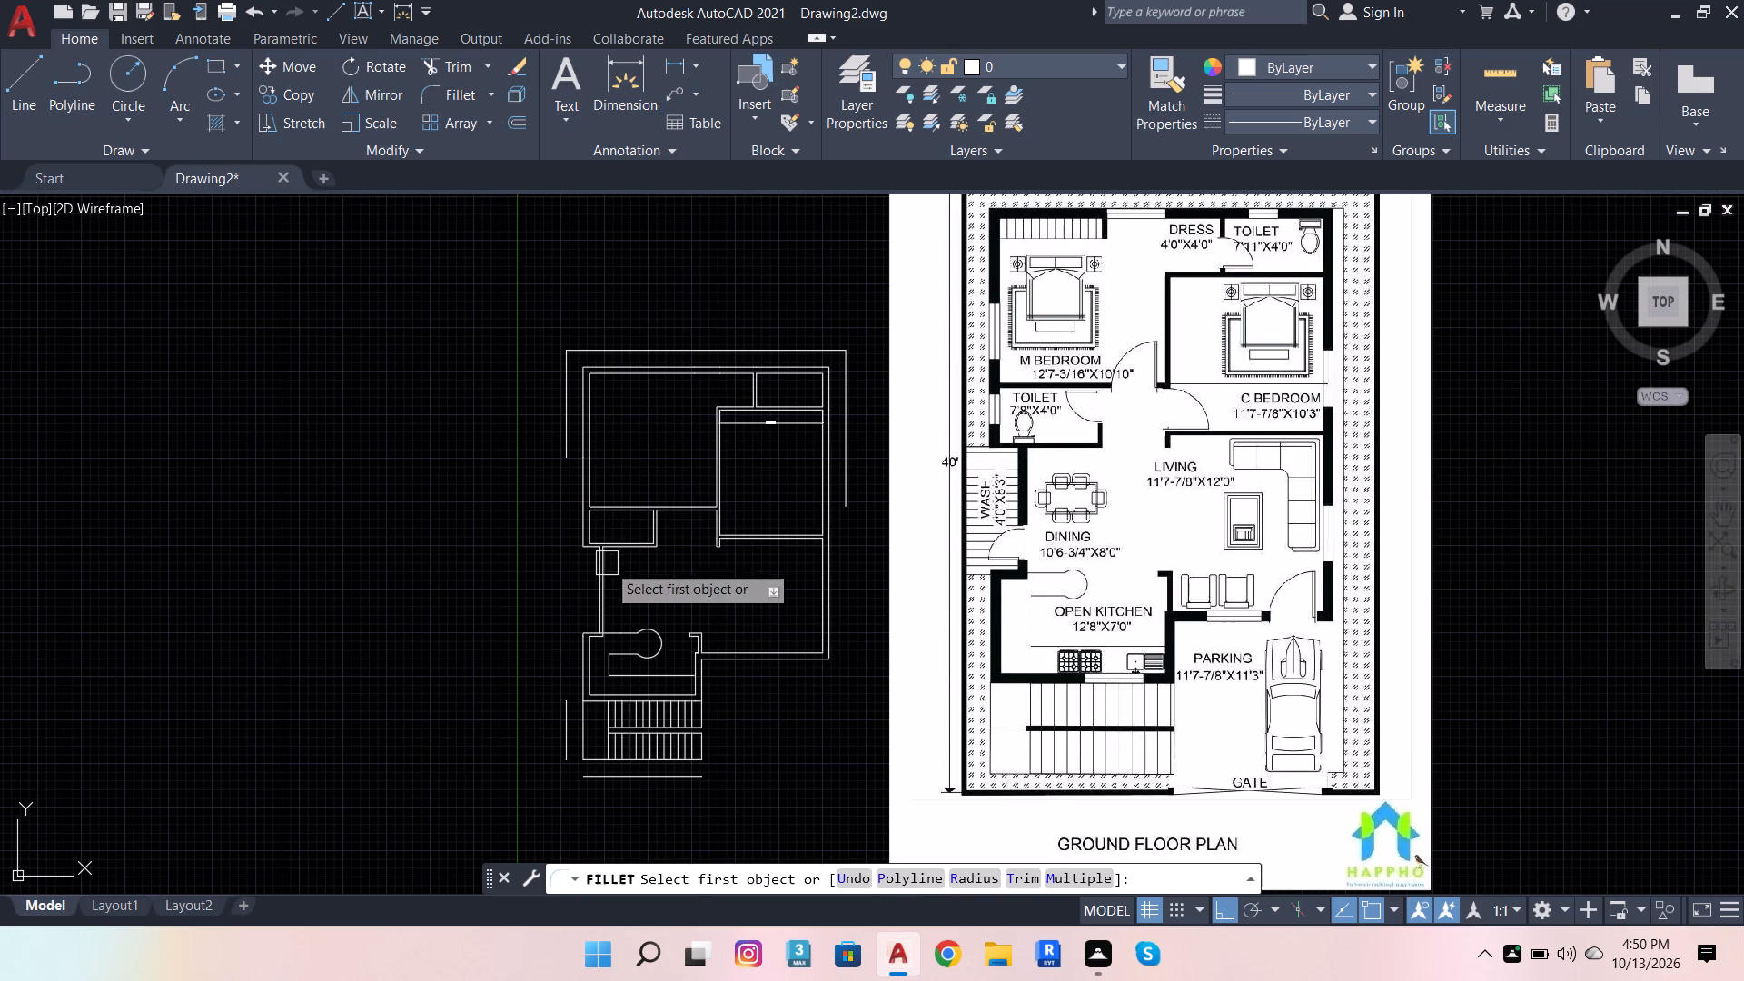
click(638, 788)
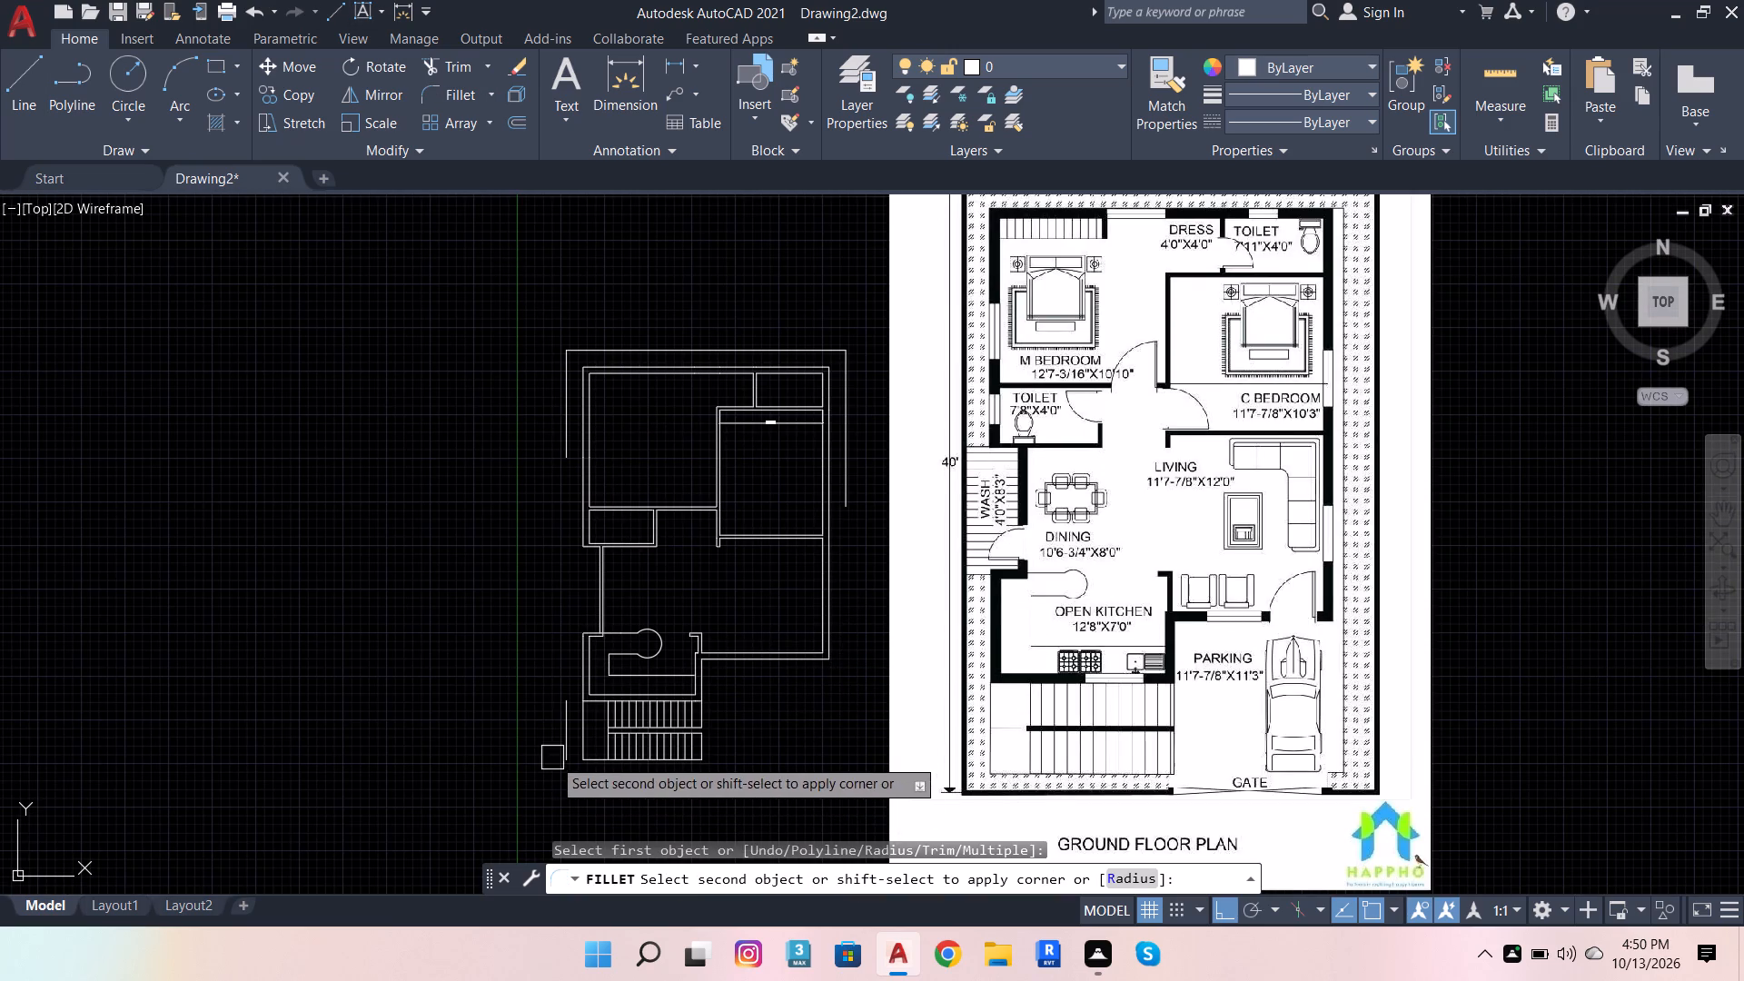
click(560, 752)
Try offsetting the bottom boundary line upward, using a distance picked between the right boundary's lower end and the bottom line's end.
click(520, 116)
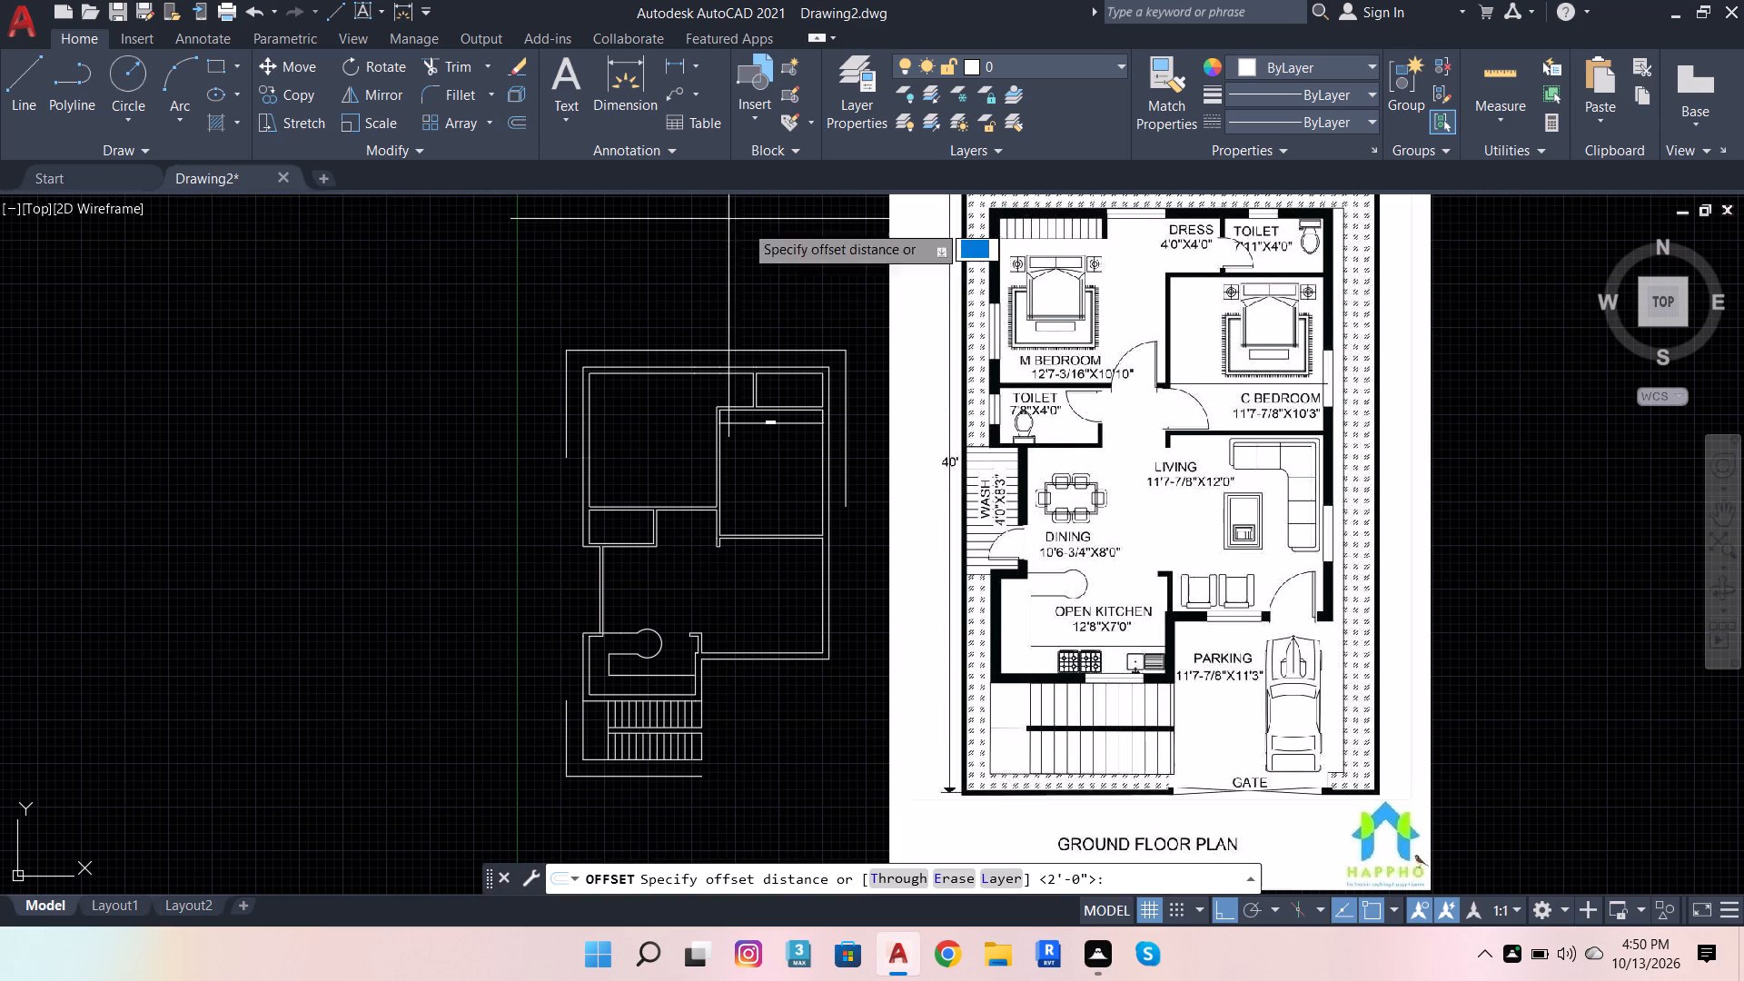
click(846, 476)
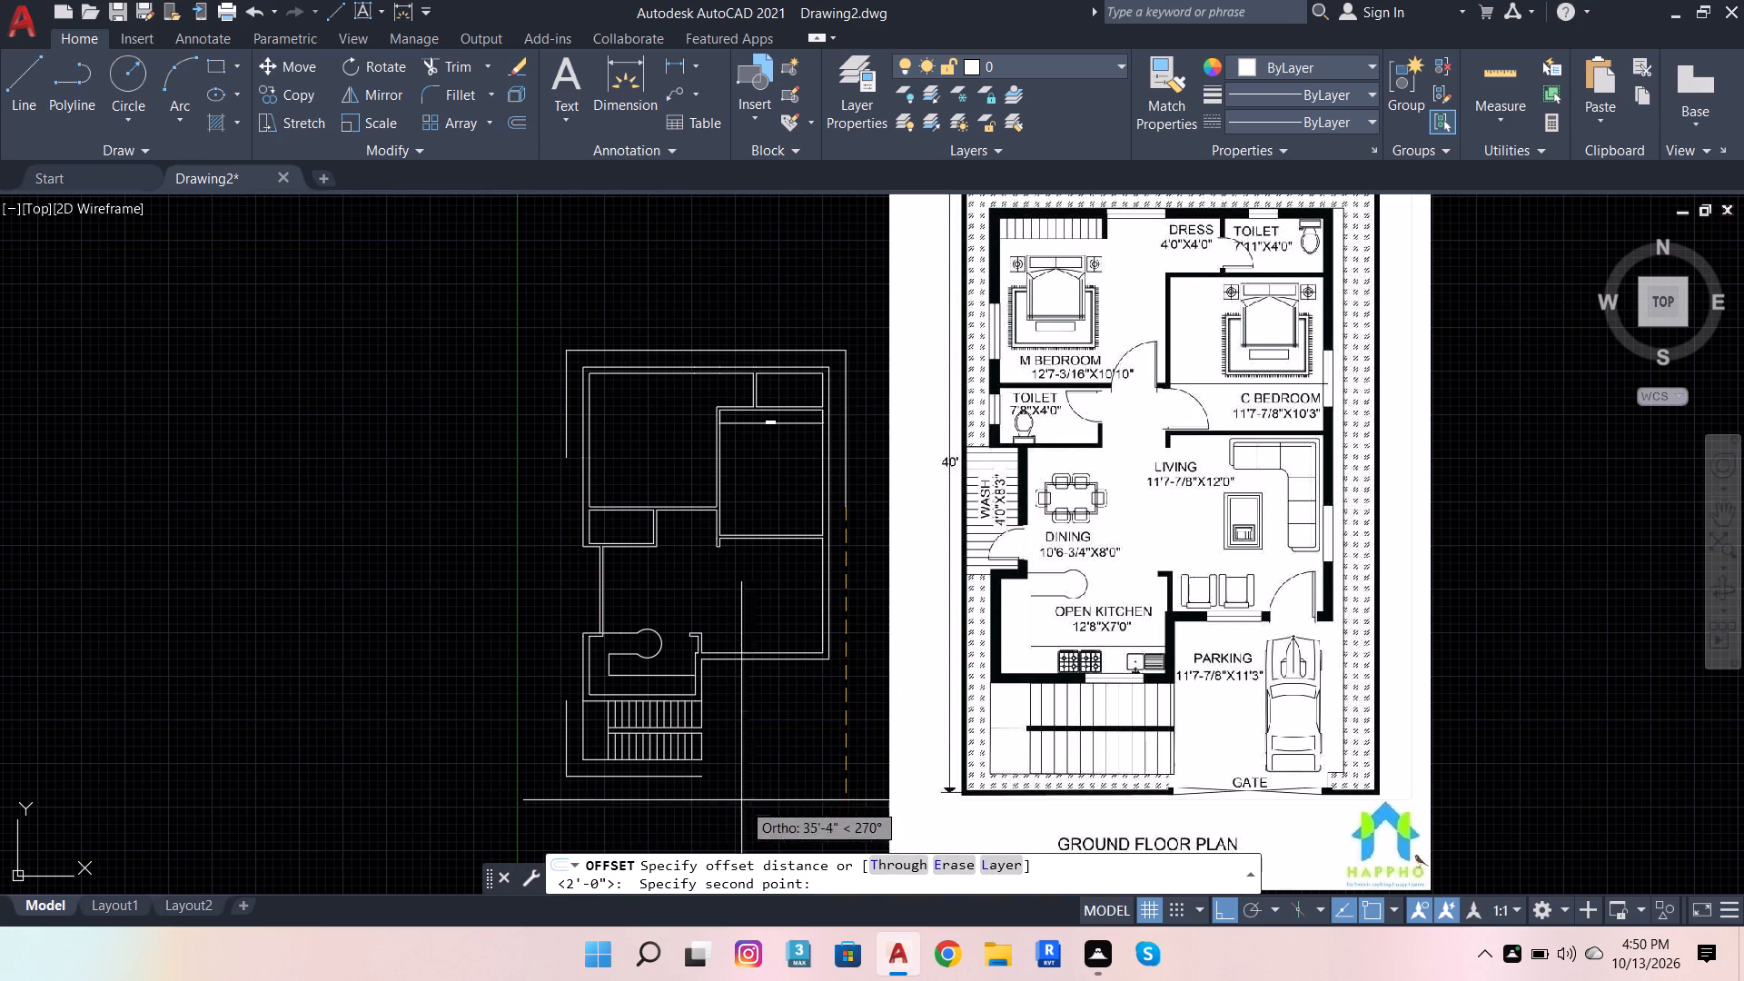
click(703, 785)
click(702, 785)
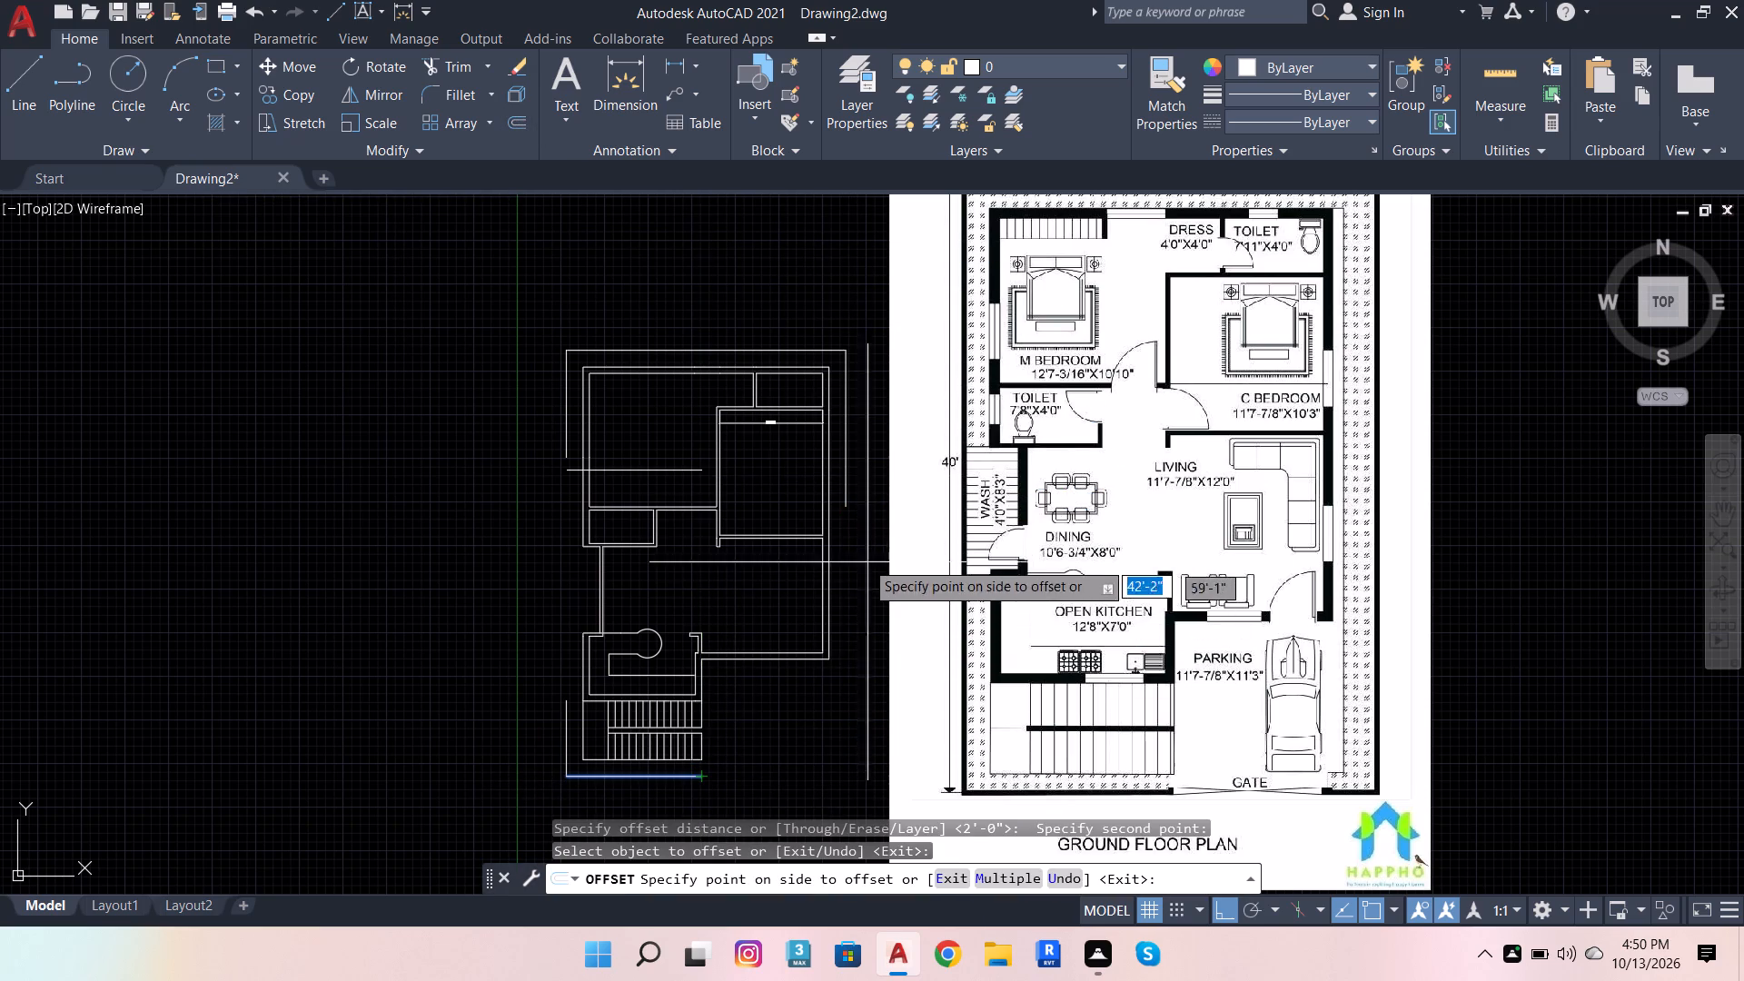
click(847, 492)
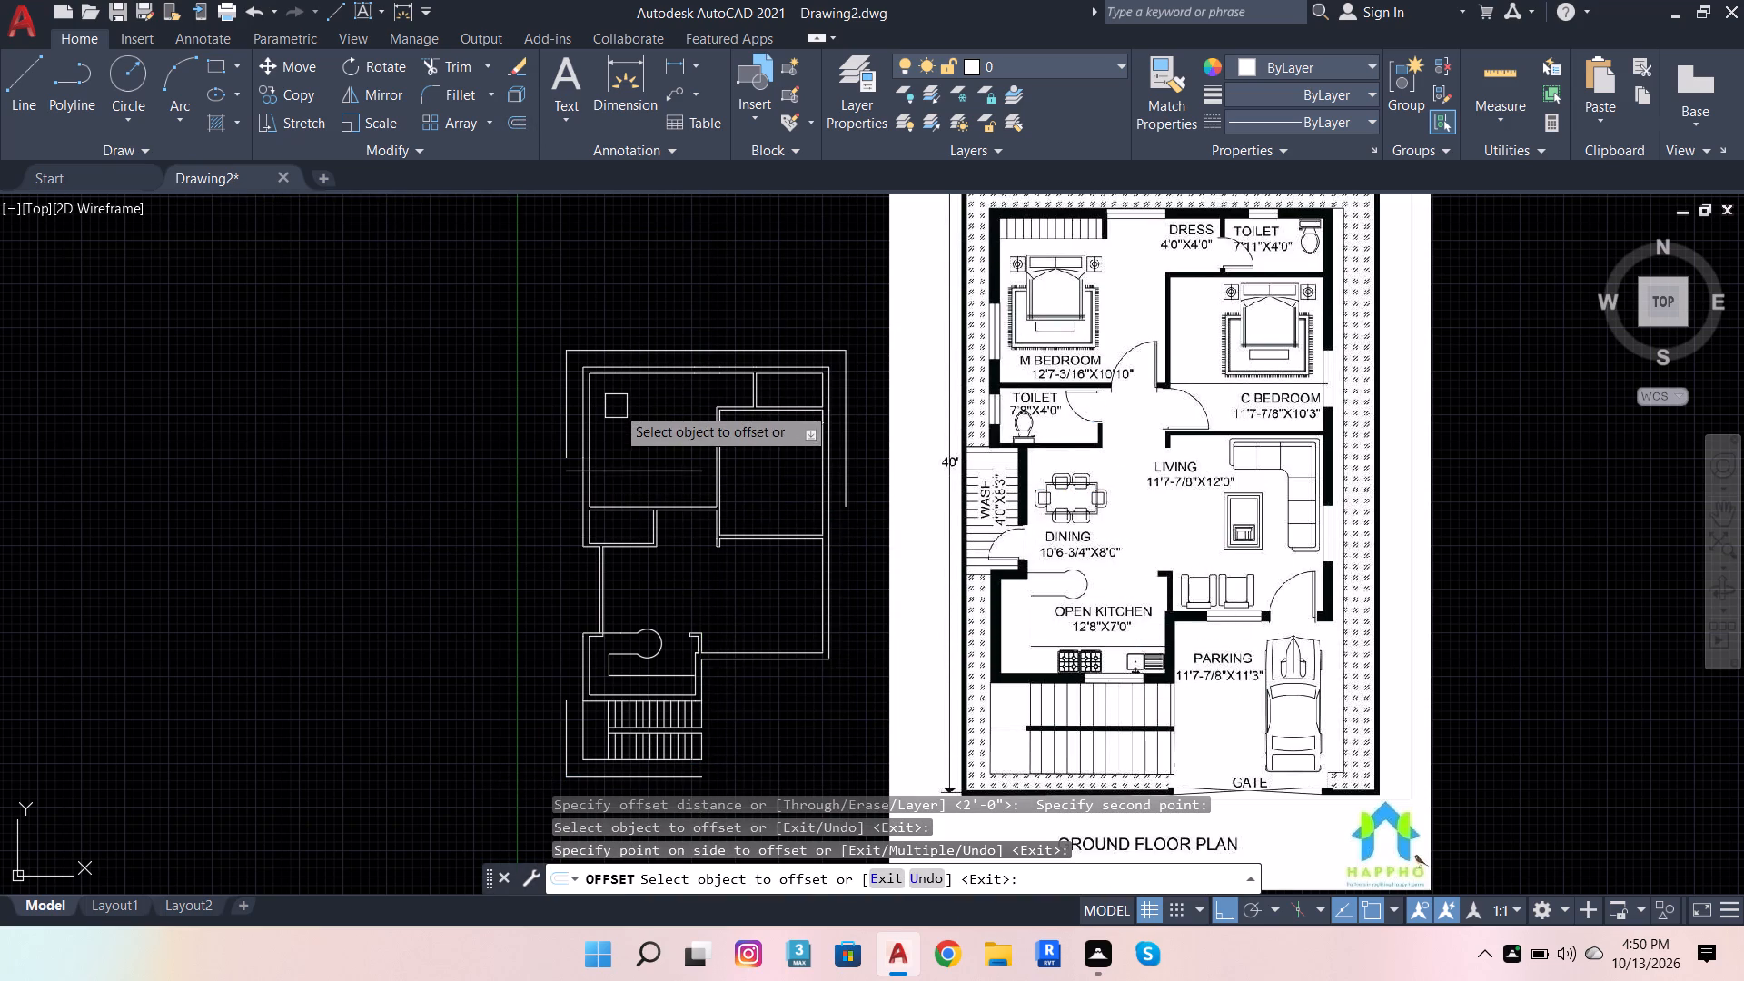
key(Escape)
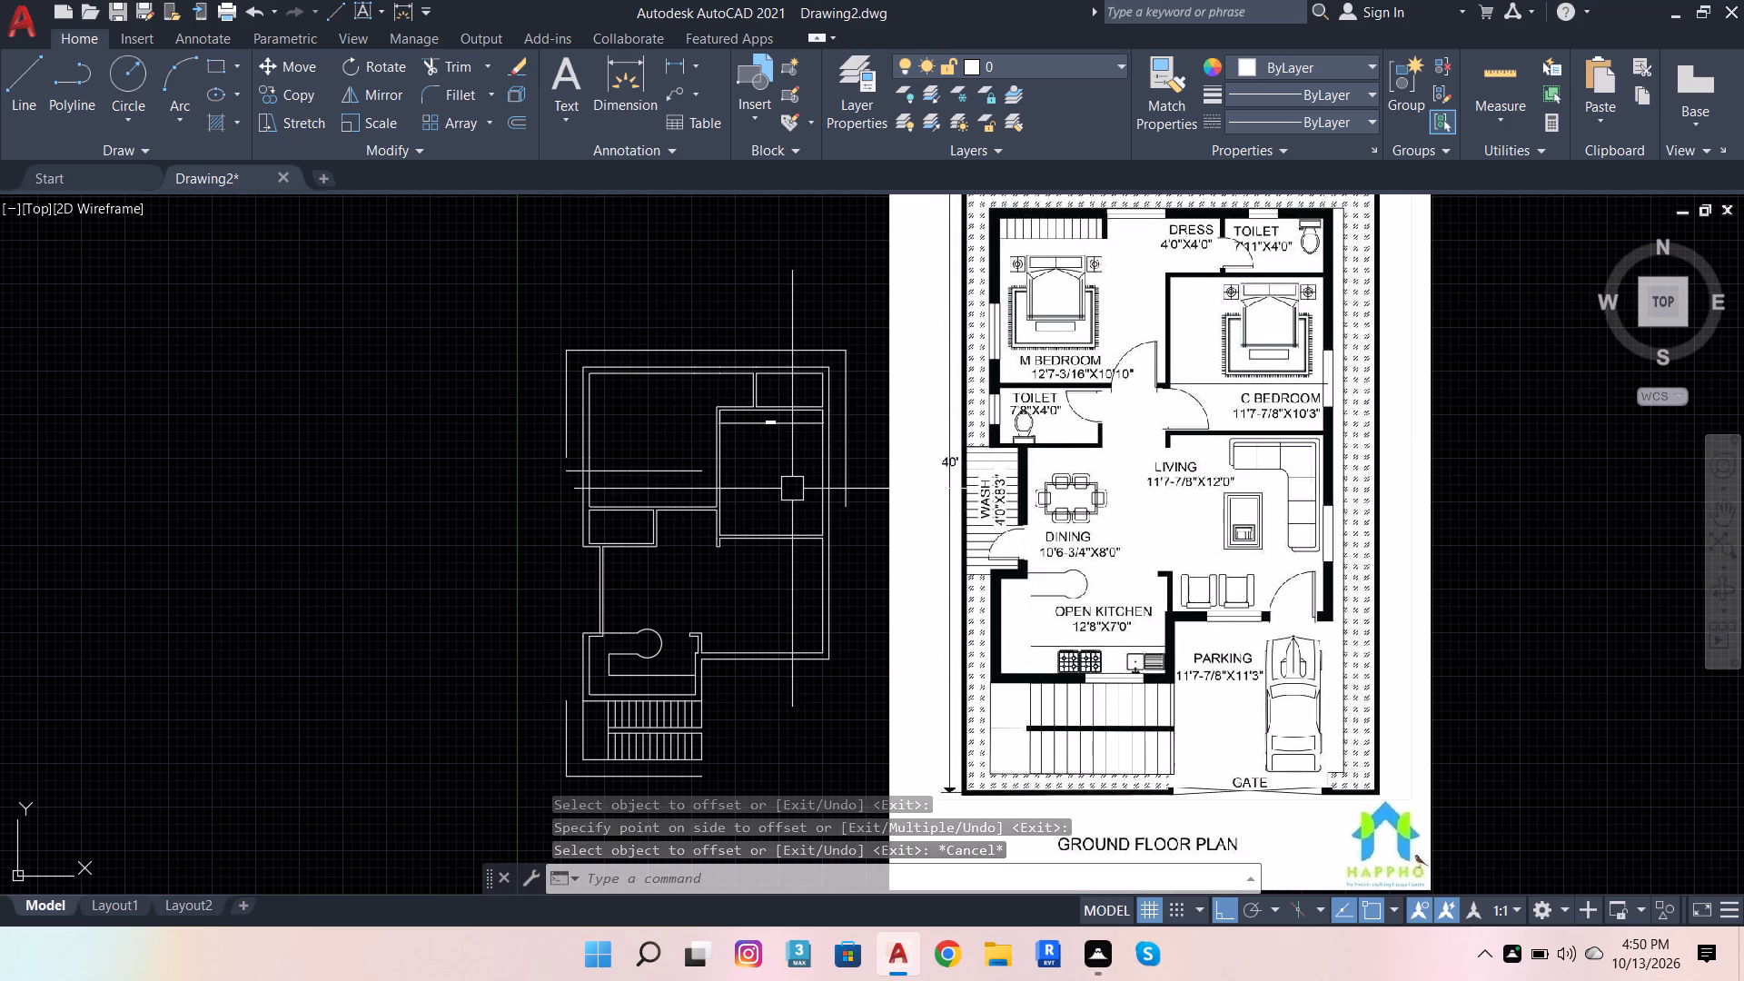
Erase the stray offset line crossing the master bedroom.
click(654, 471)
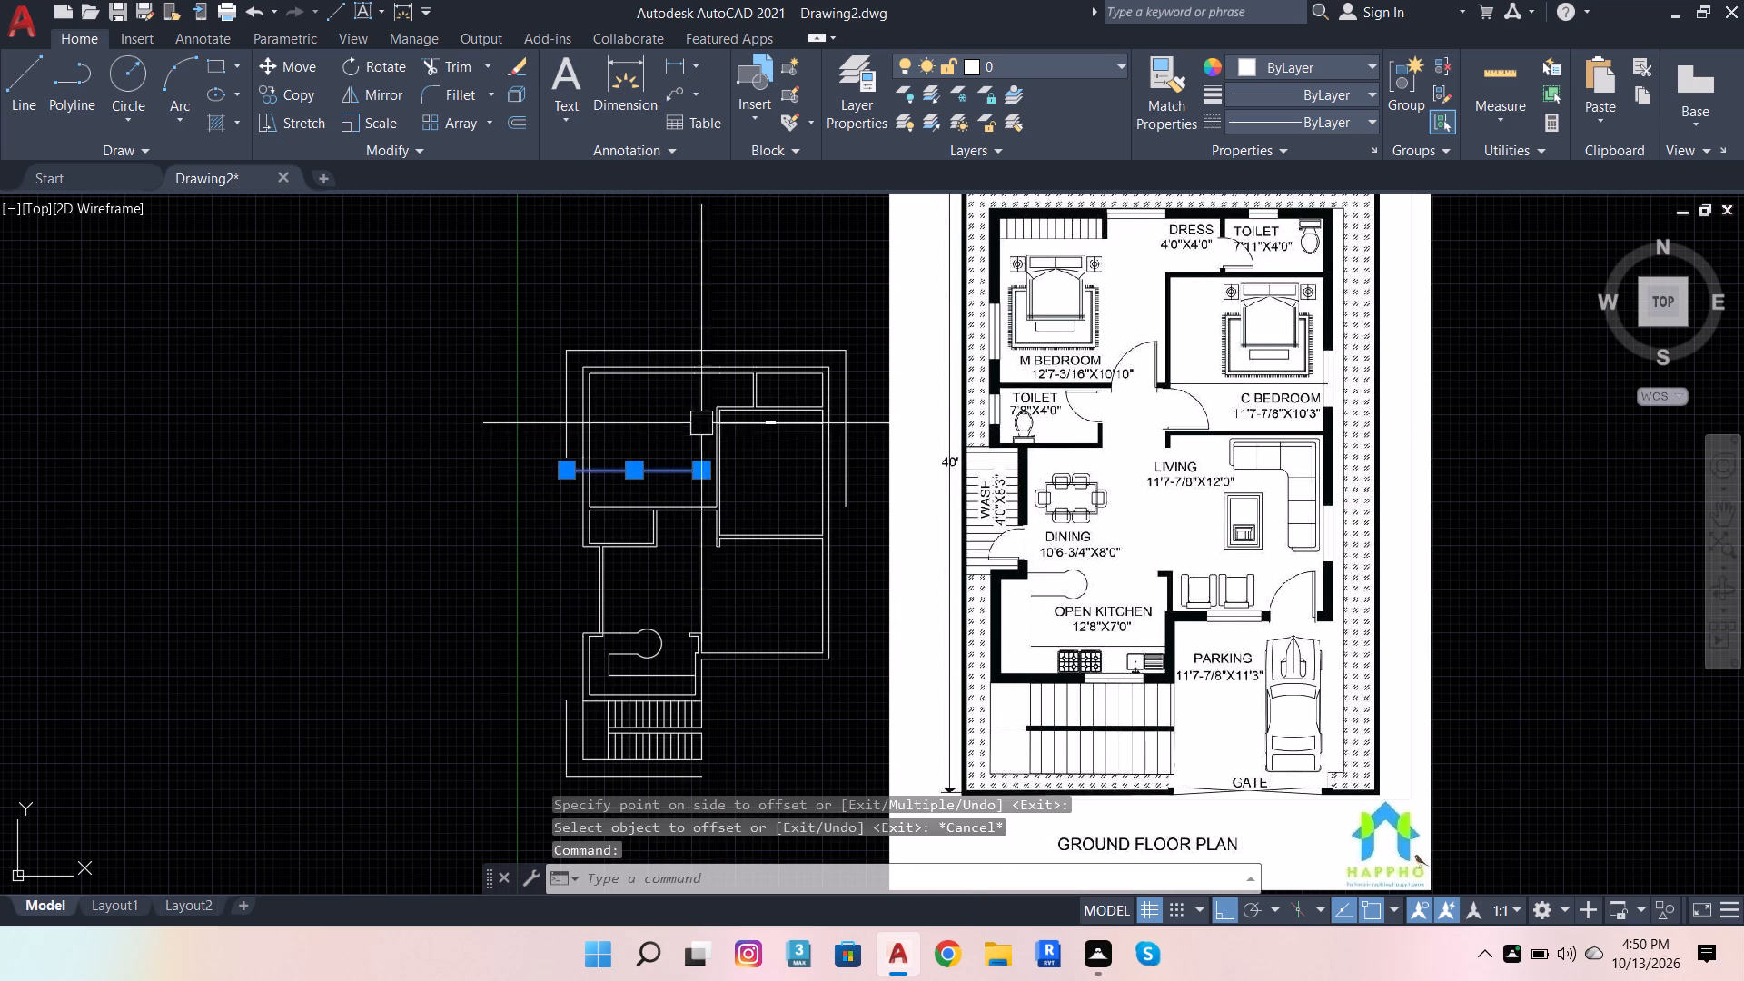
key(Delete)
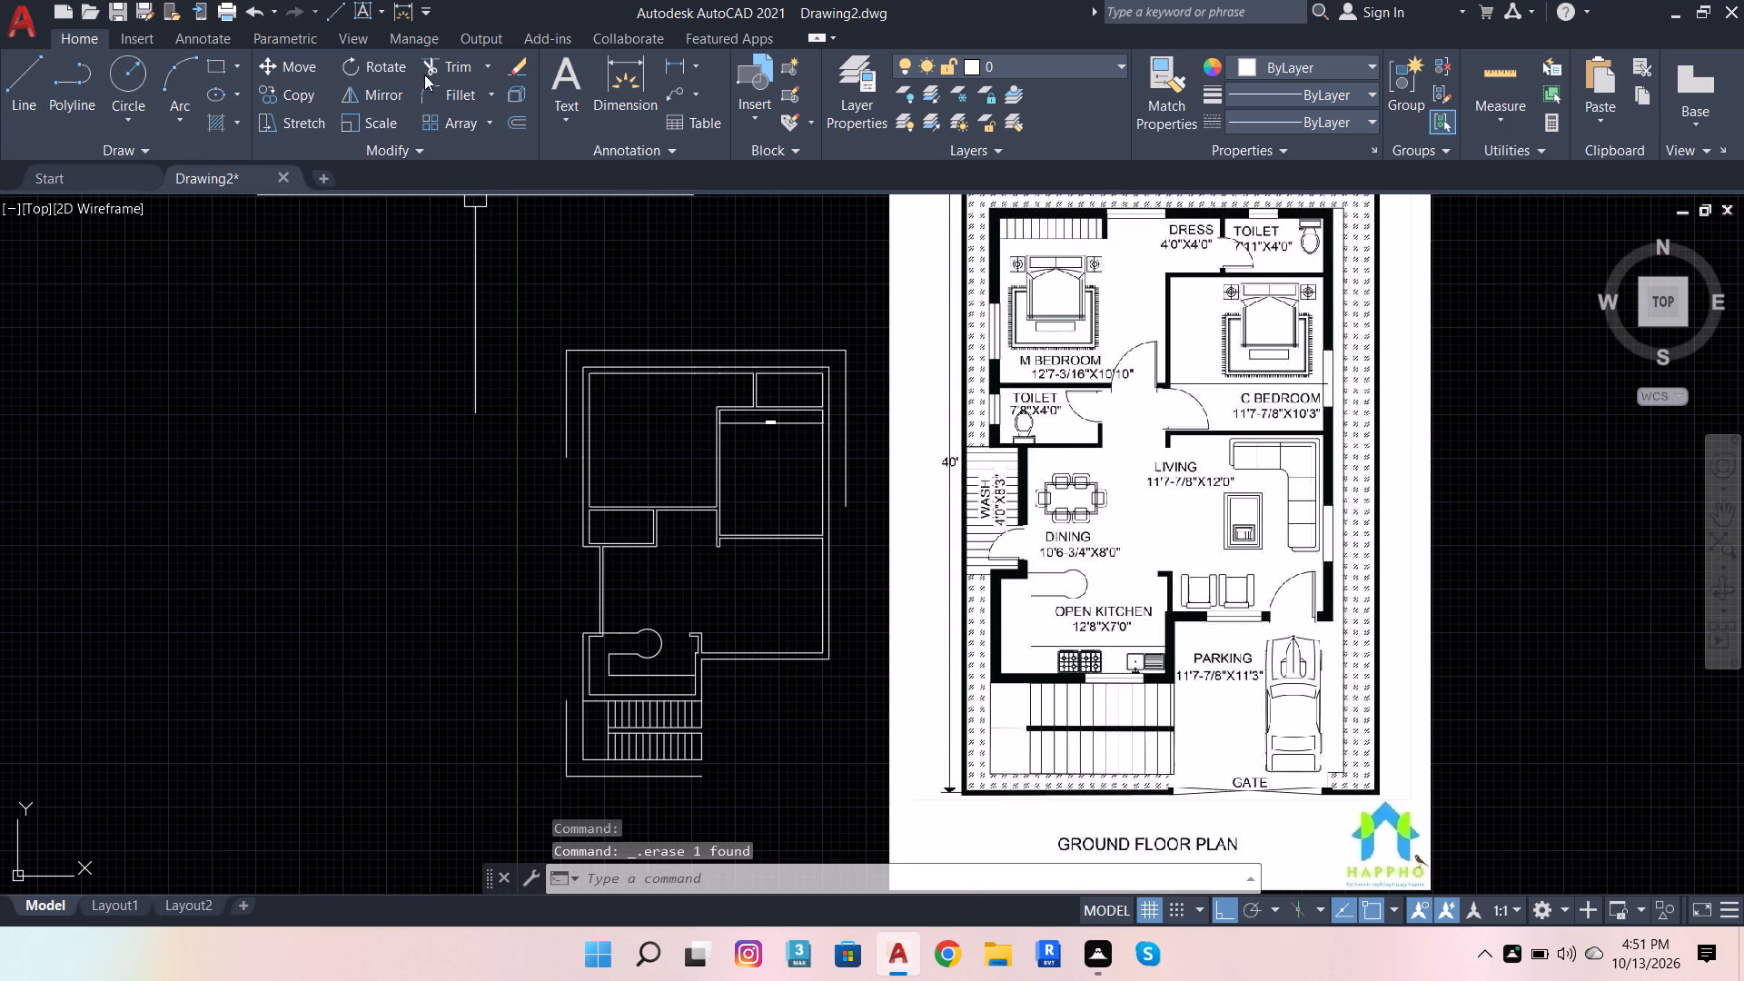
Fillet the bottom boundary line with the right boundary line to close the plot's lower-right corner.
click(456, 90)
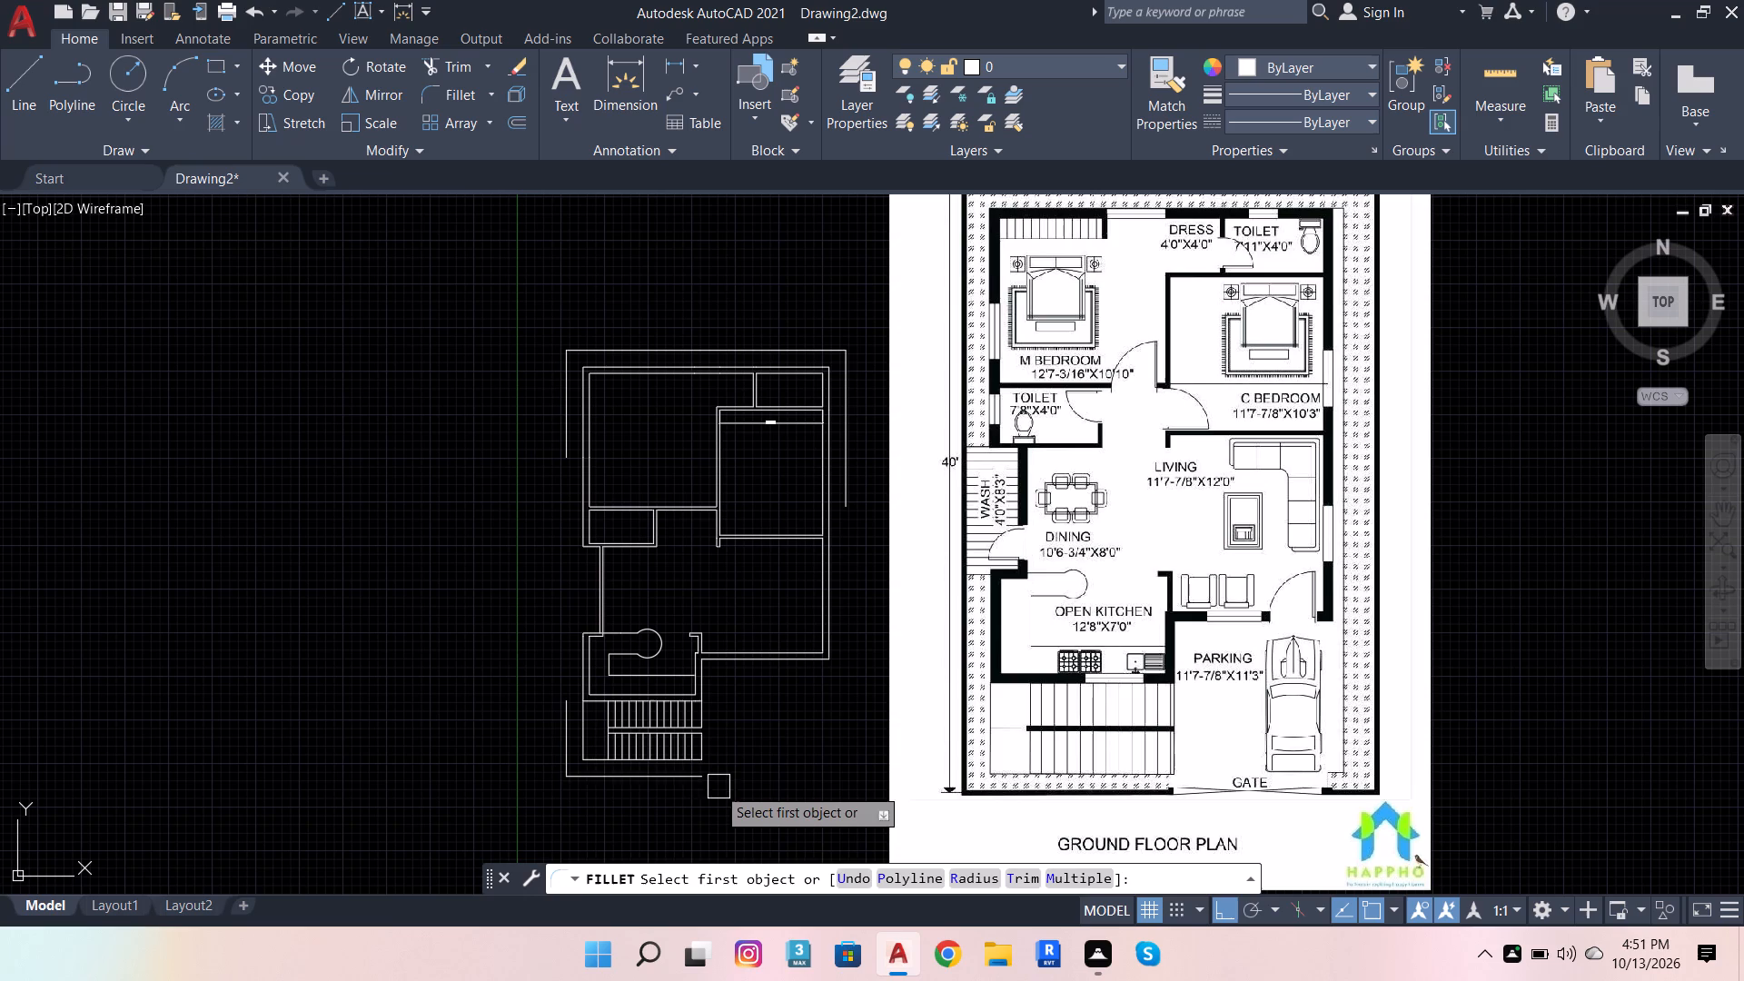
click(699, 787)
click(853, 485)
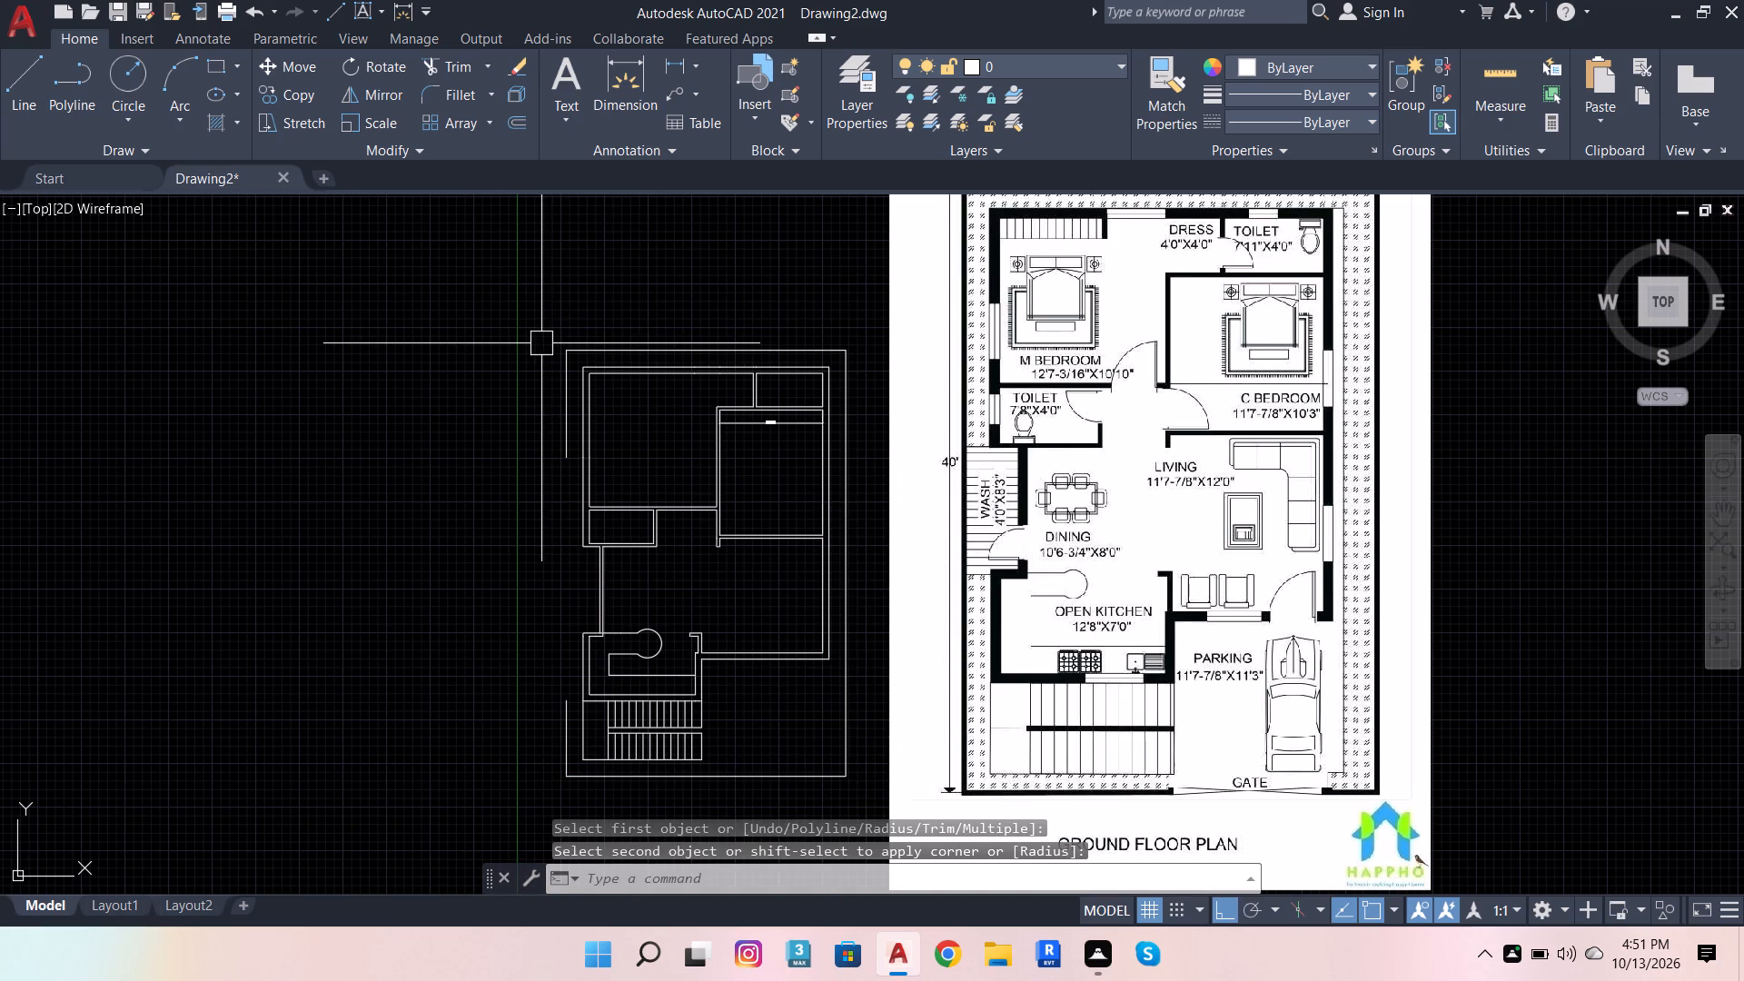
key(Escape)
Join the upper and lower segments of the left boundary into one continuous line.
click(558, 748)
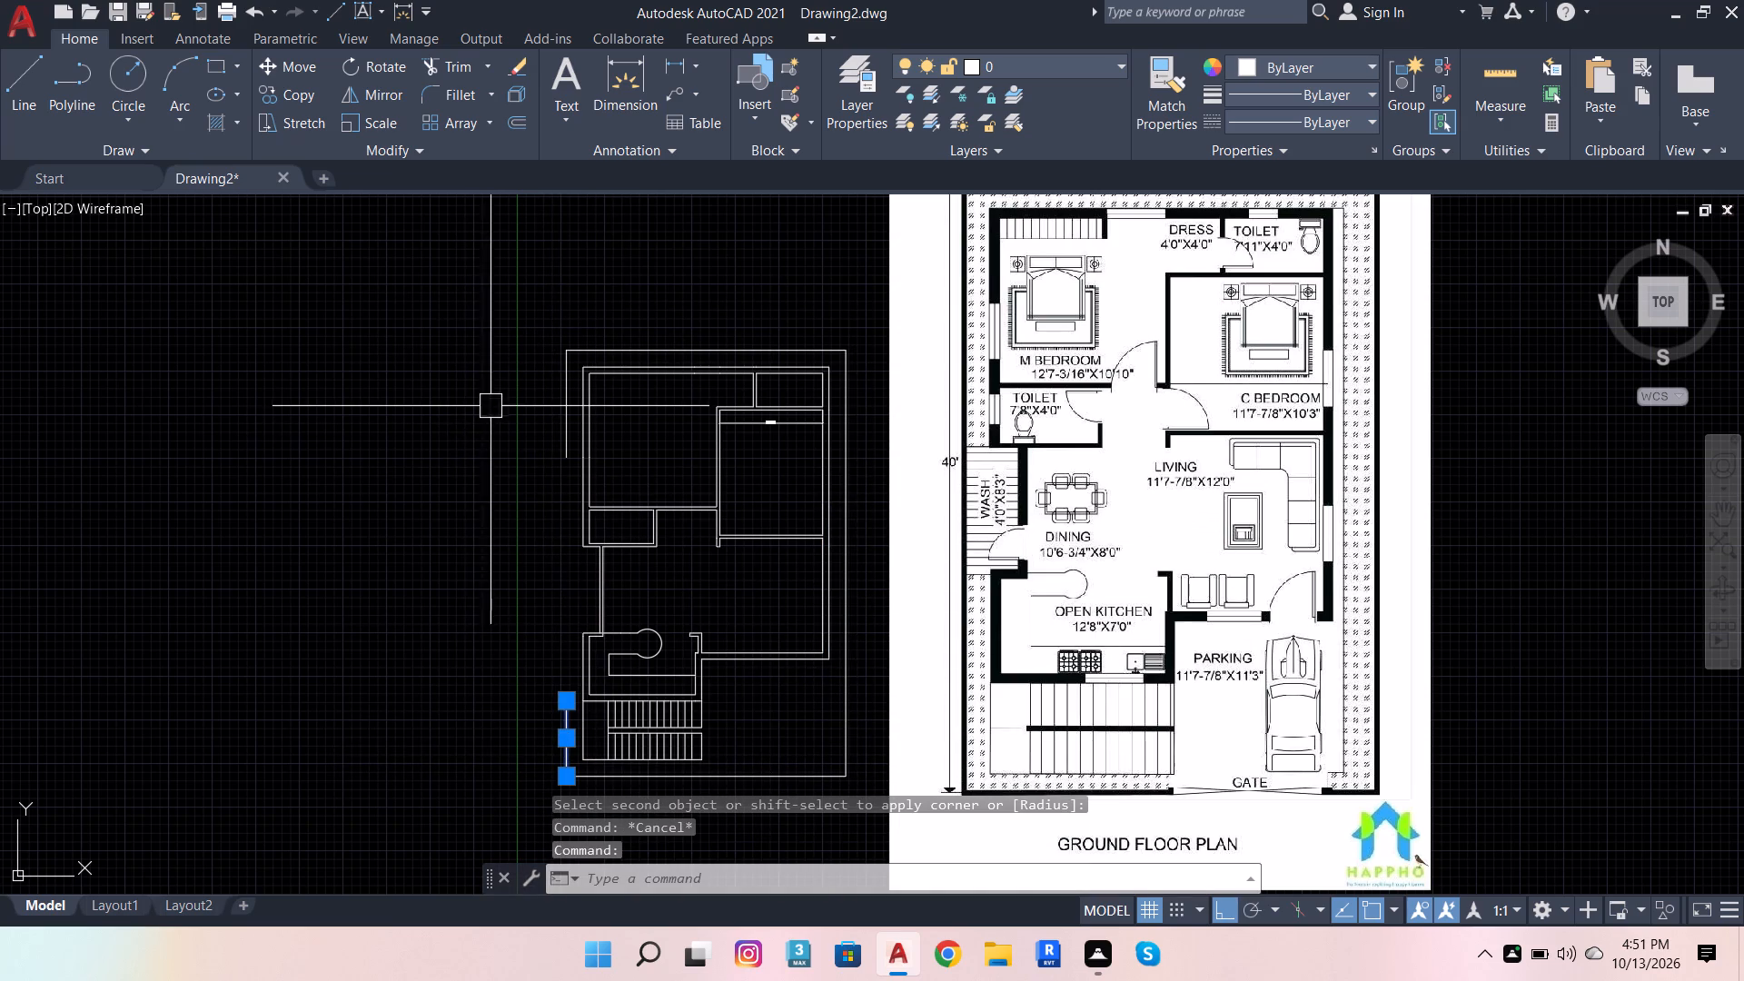
click(560, 444)
key(j)
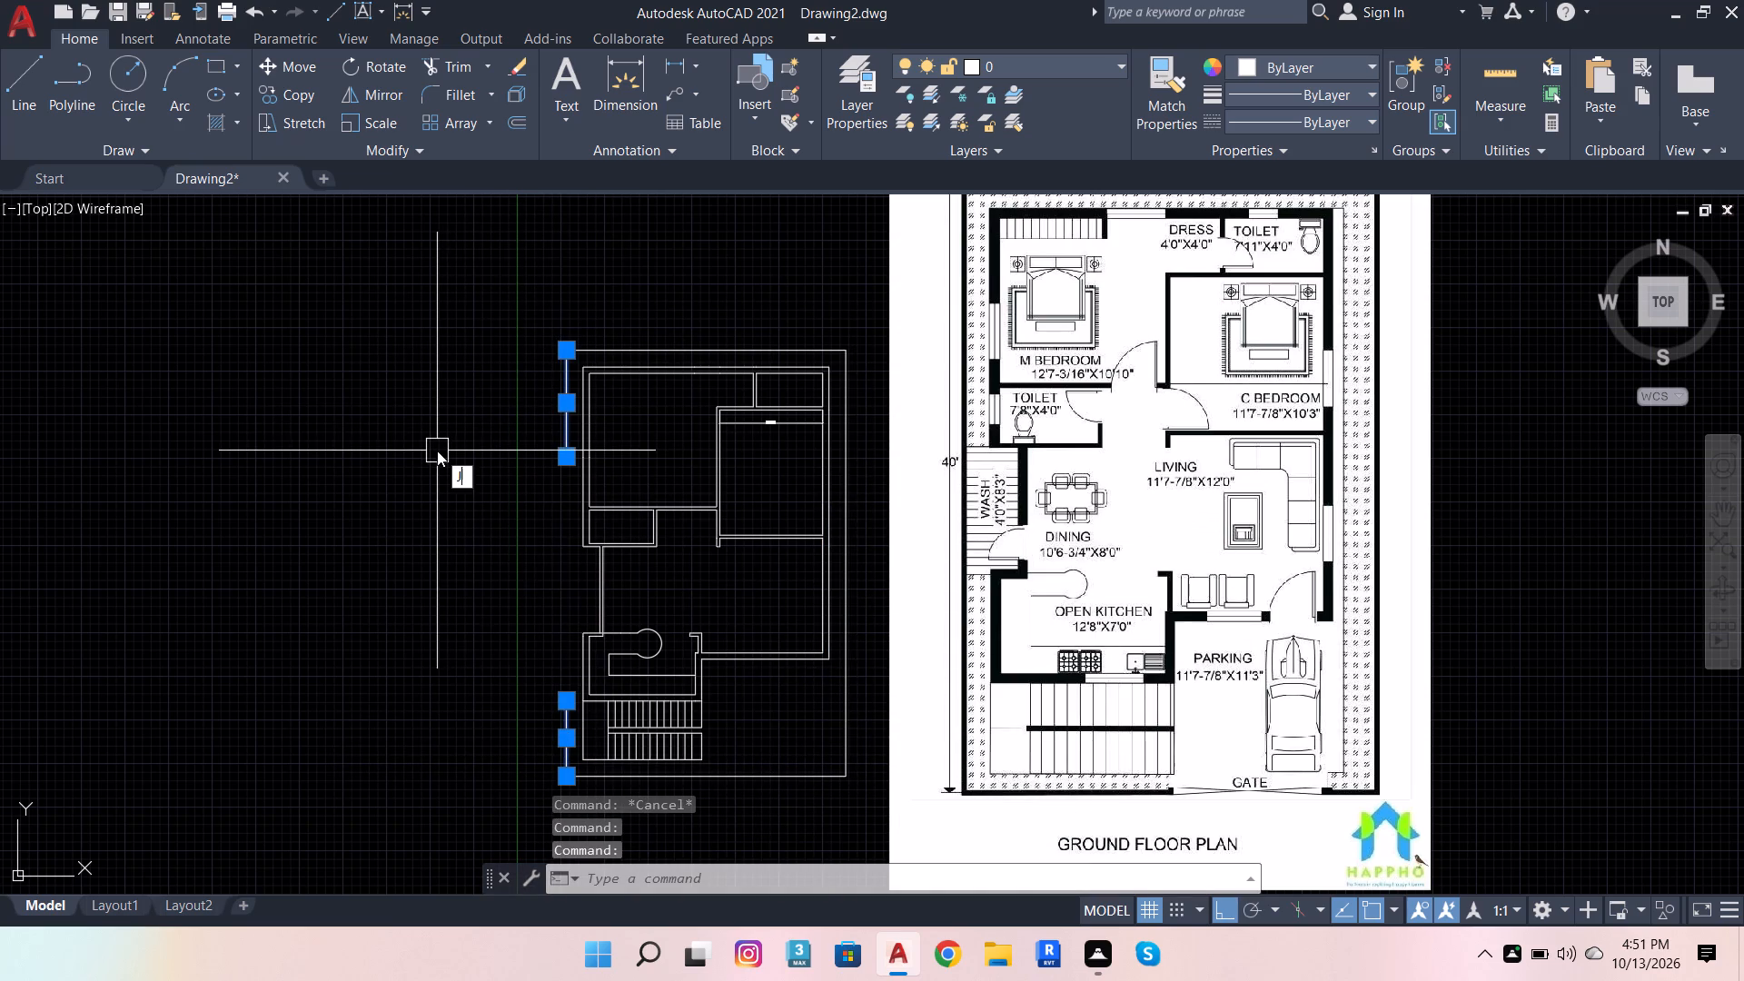
key(Return)
Join the four outer boundary lines into a single polyline.
scroll(811, 643, down, 1)
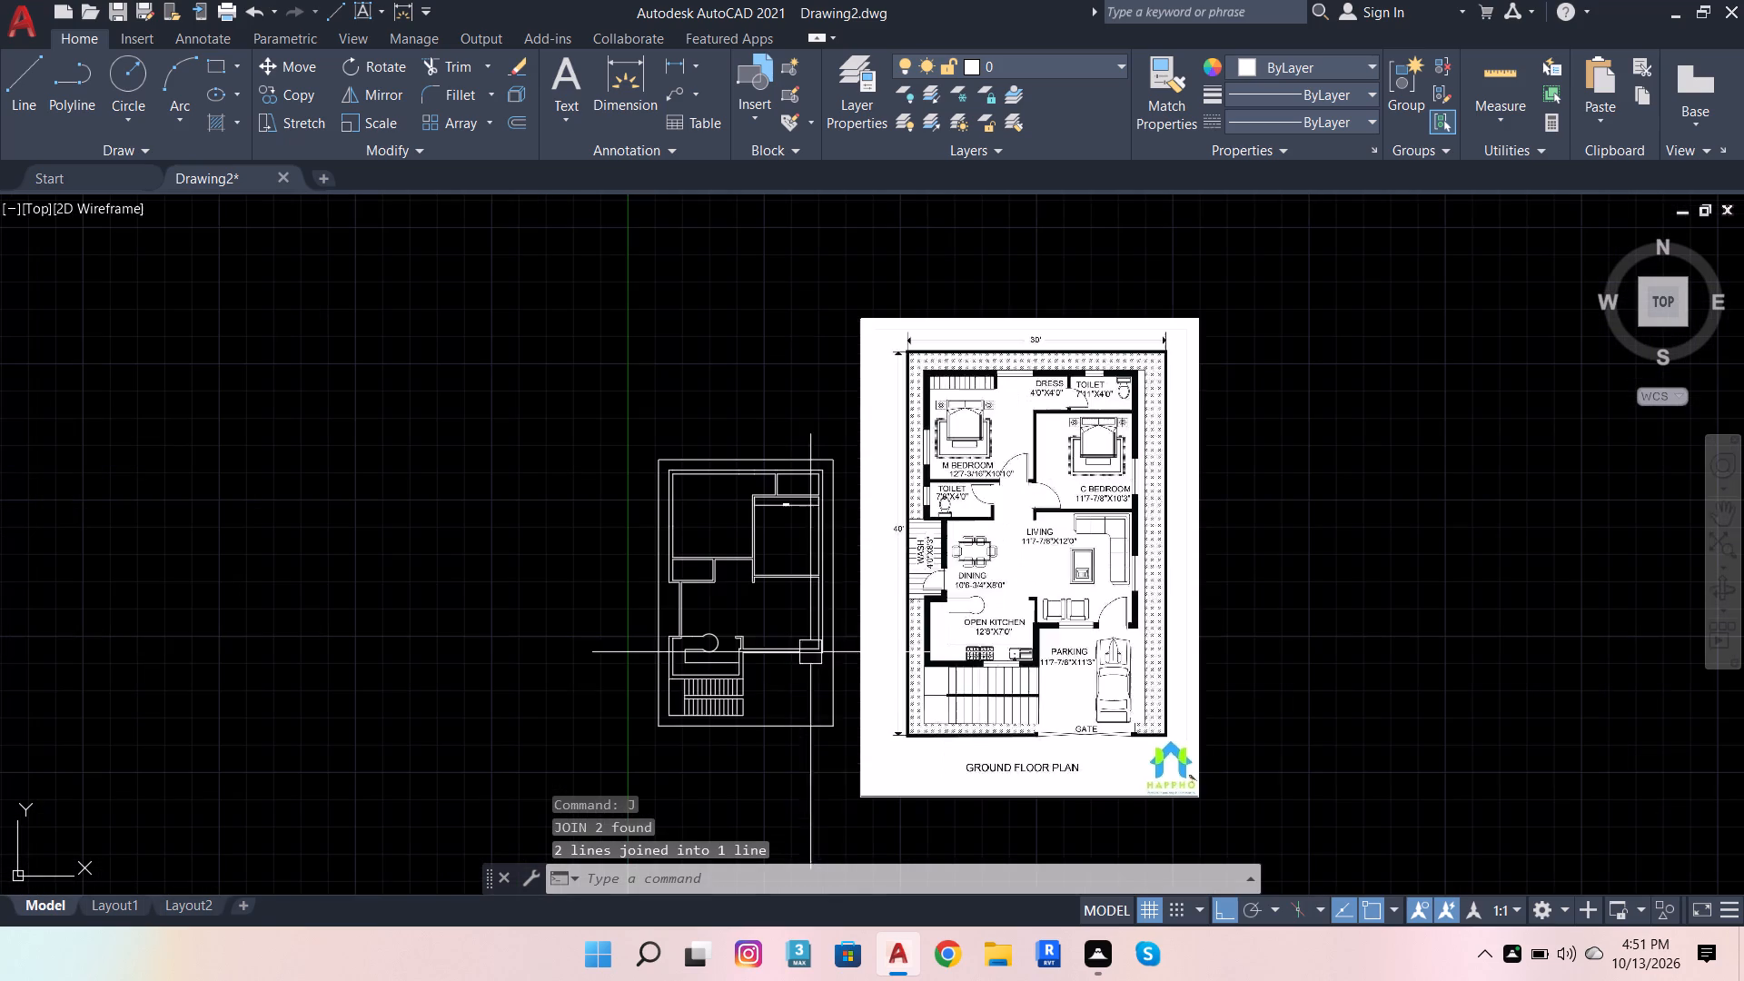
click(830, 697)
click(808, 726)
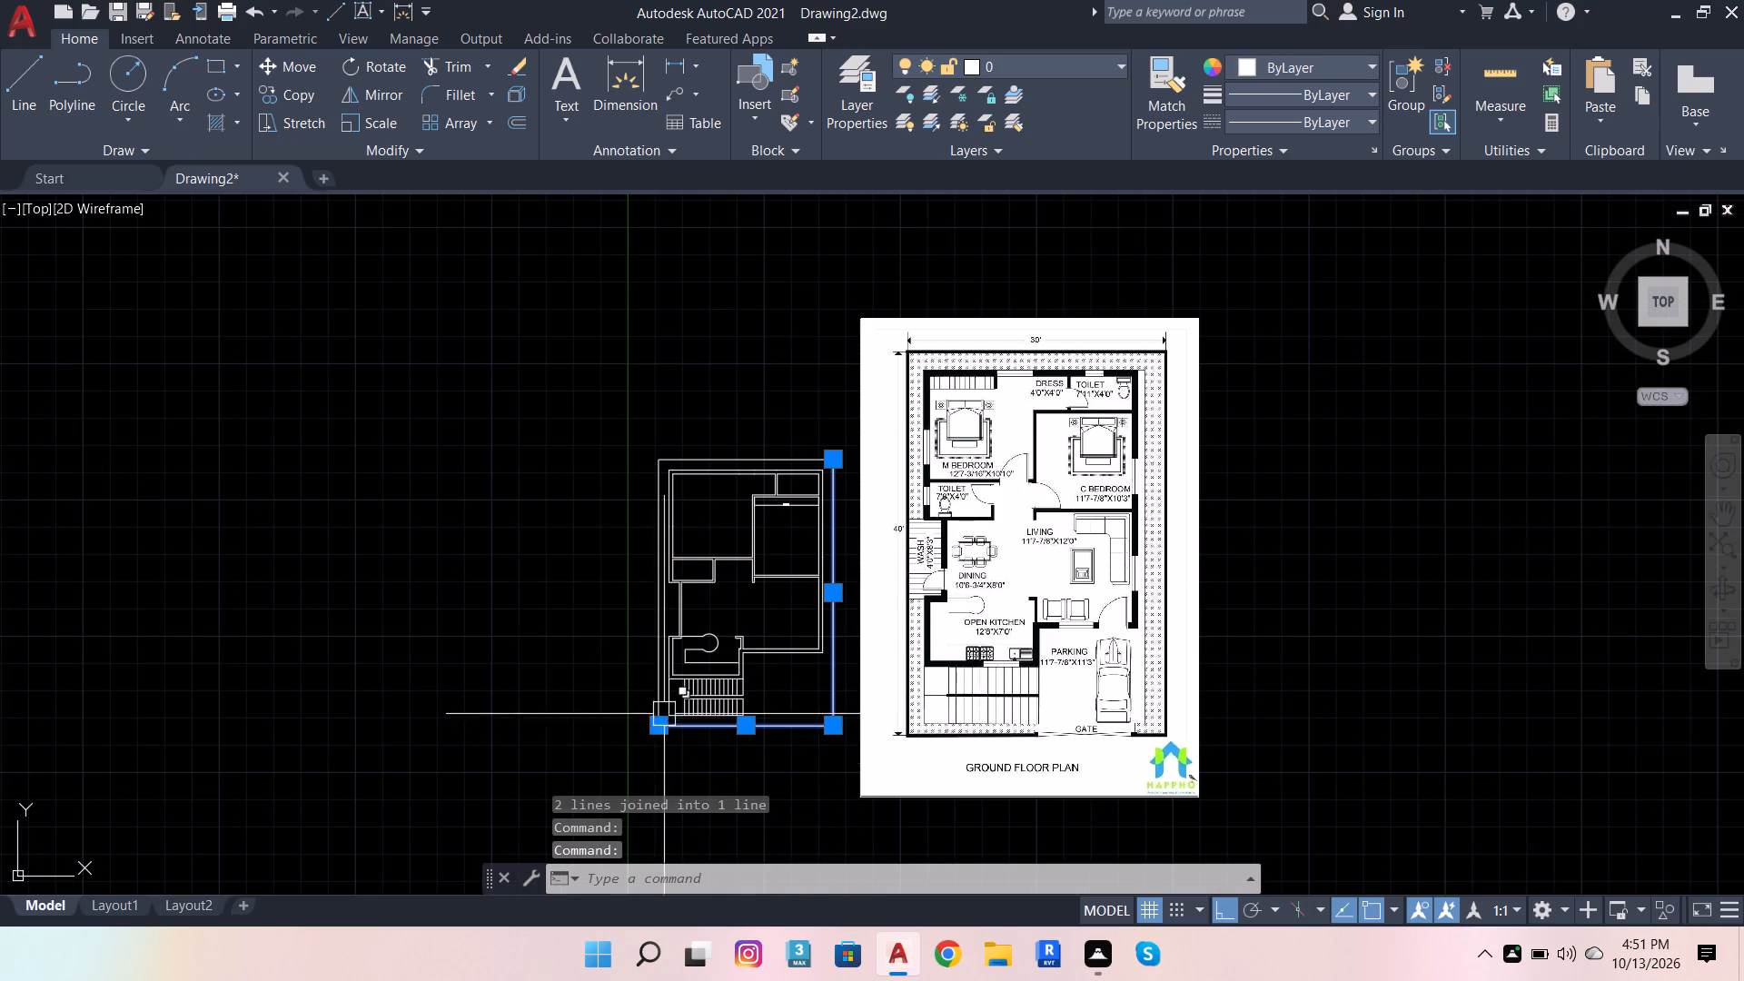
click(651, 660)
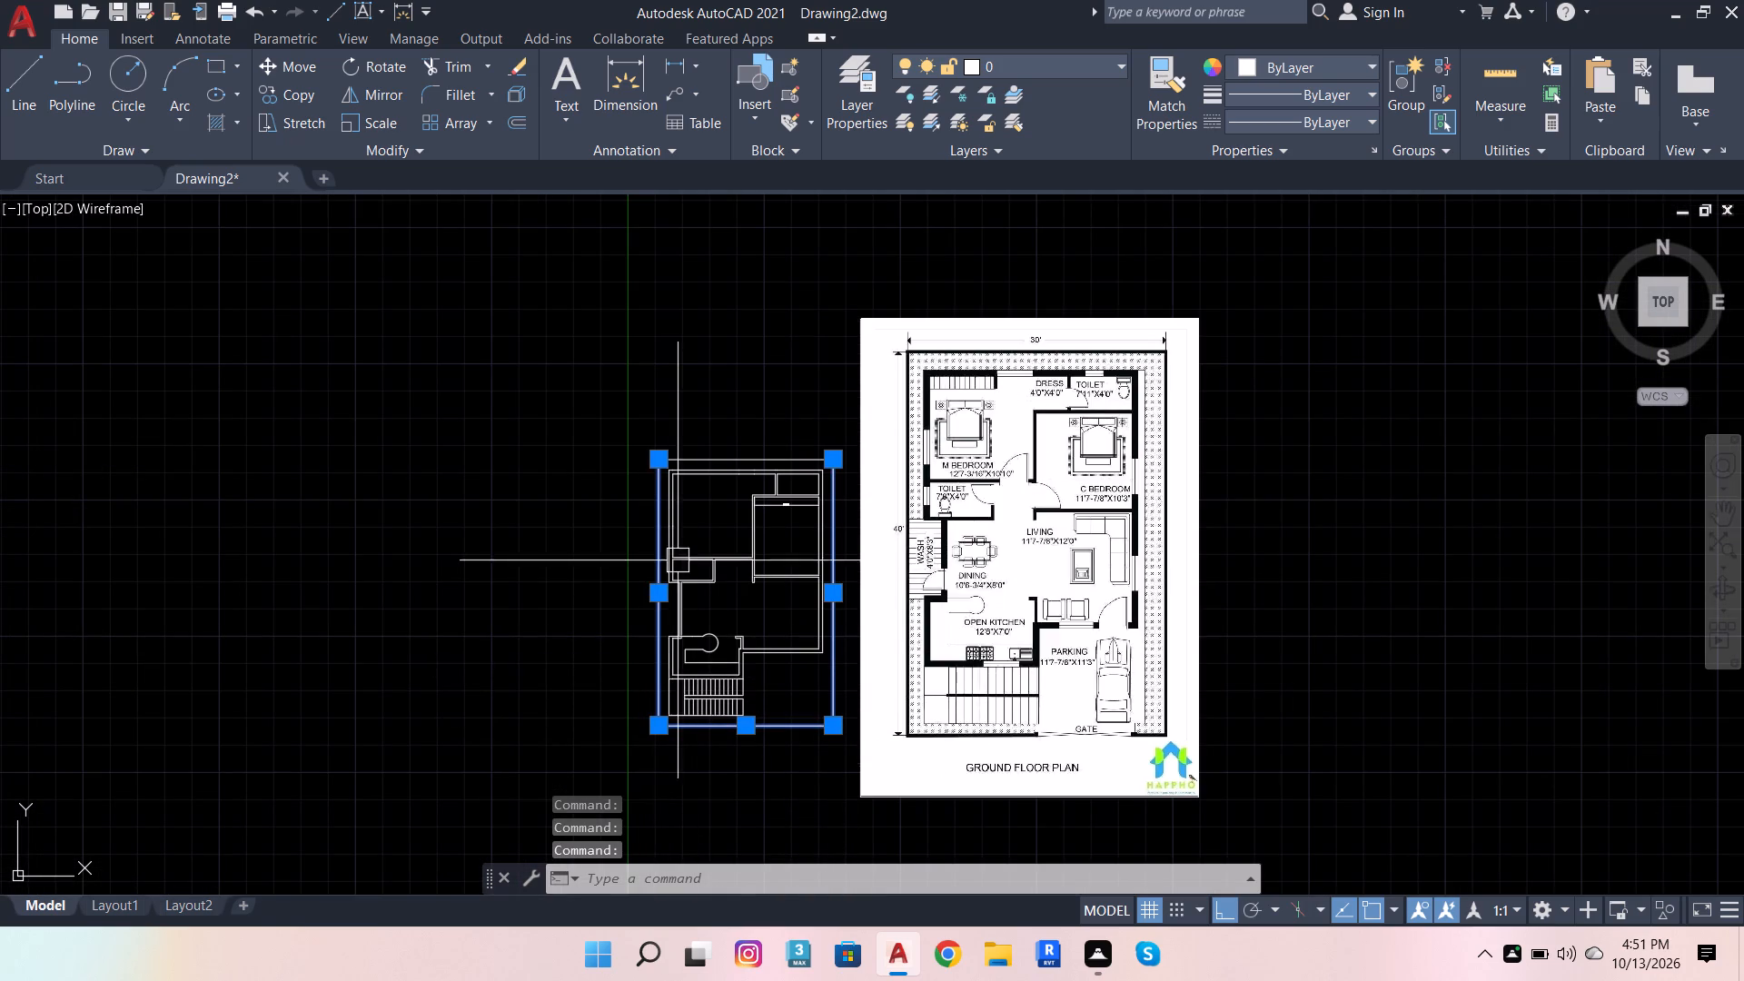
click(735, 453)
key(j)
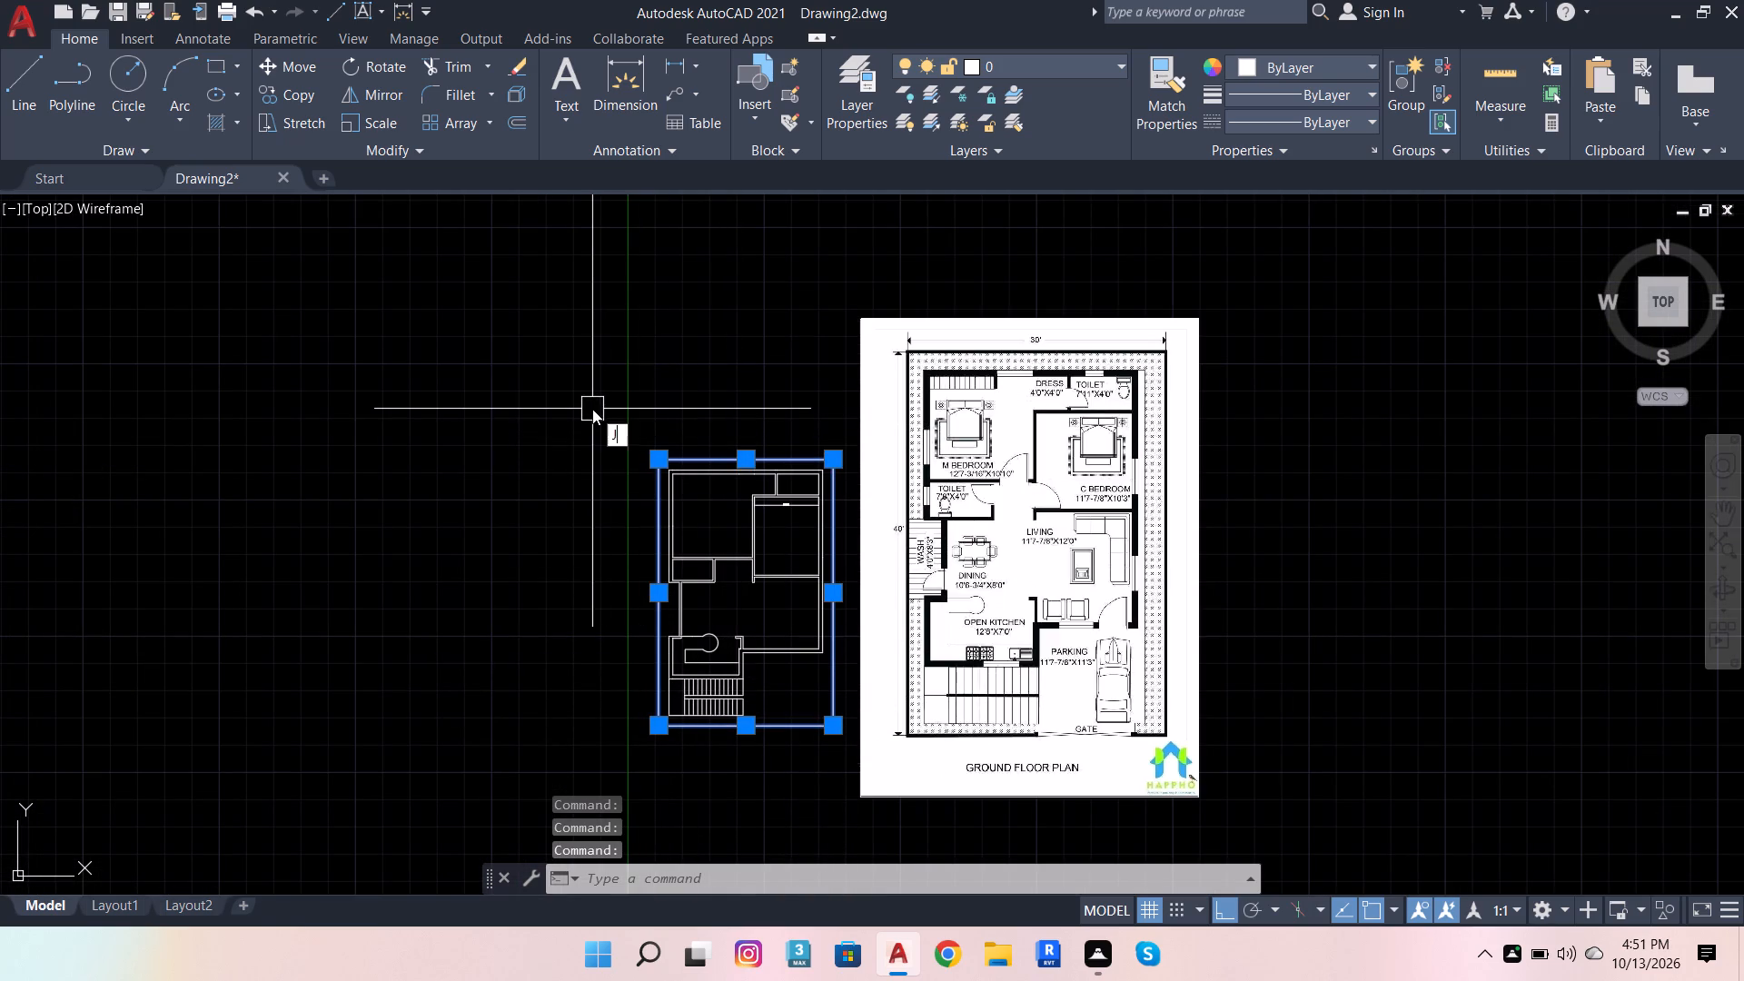
key(Return)
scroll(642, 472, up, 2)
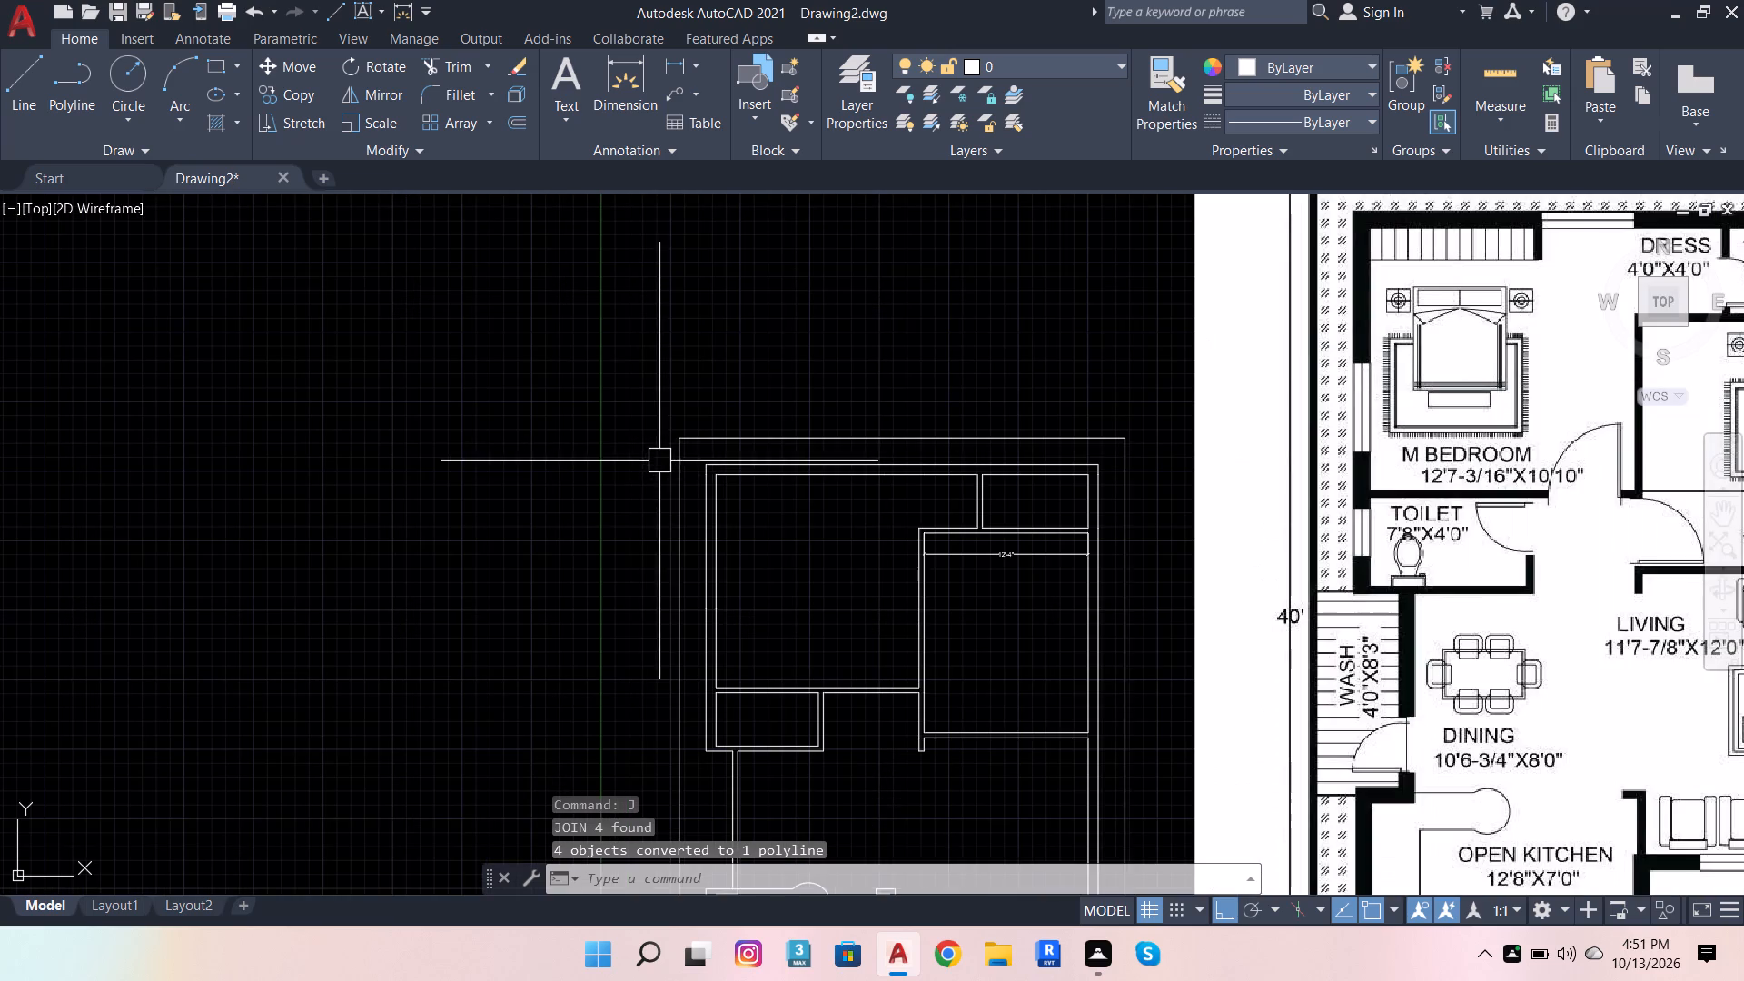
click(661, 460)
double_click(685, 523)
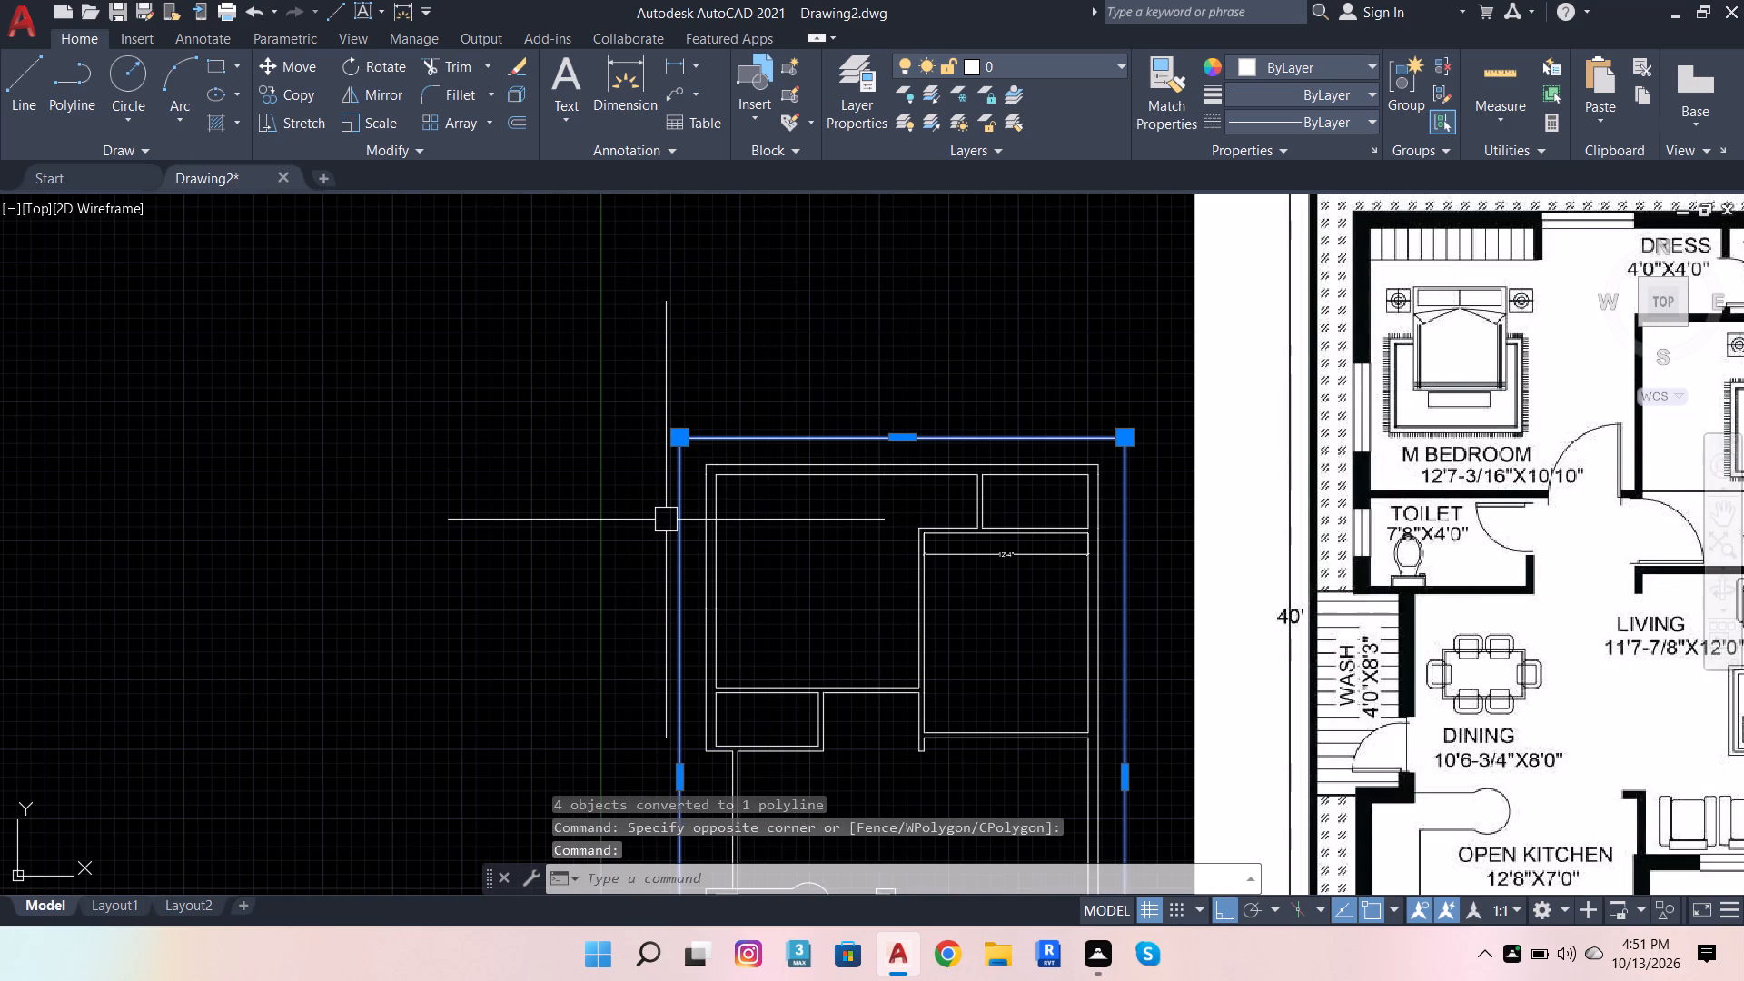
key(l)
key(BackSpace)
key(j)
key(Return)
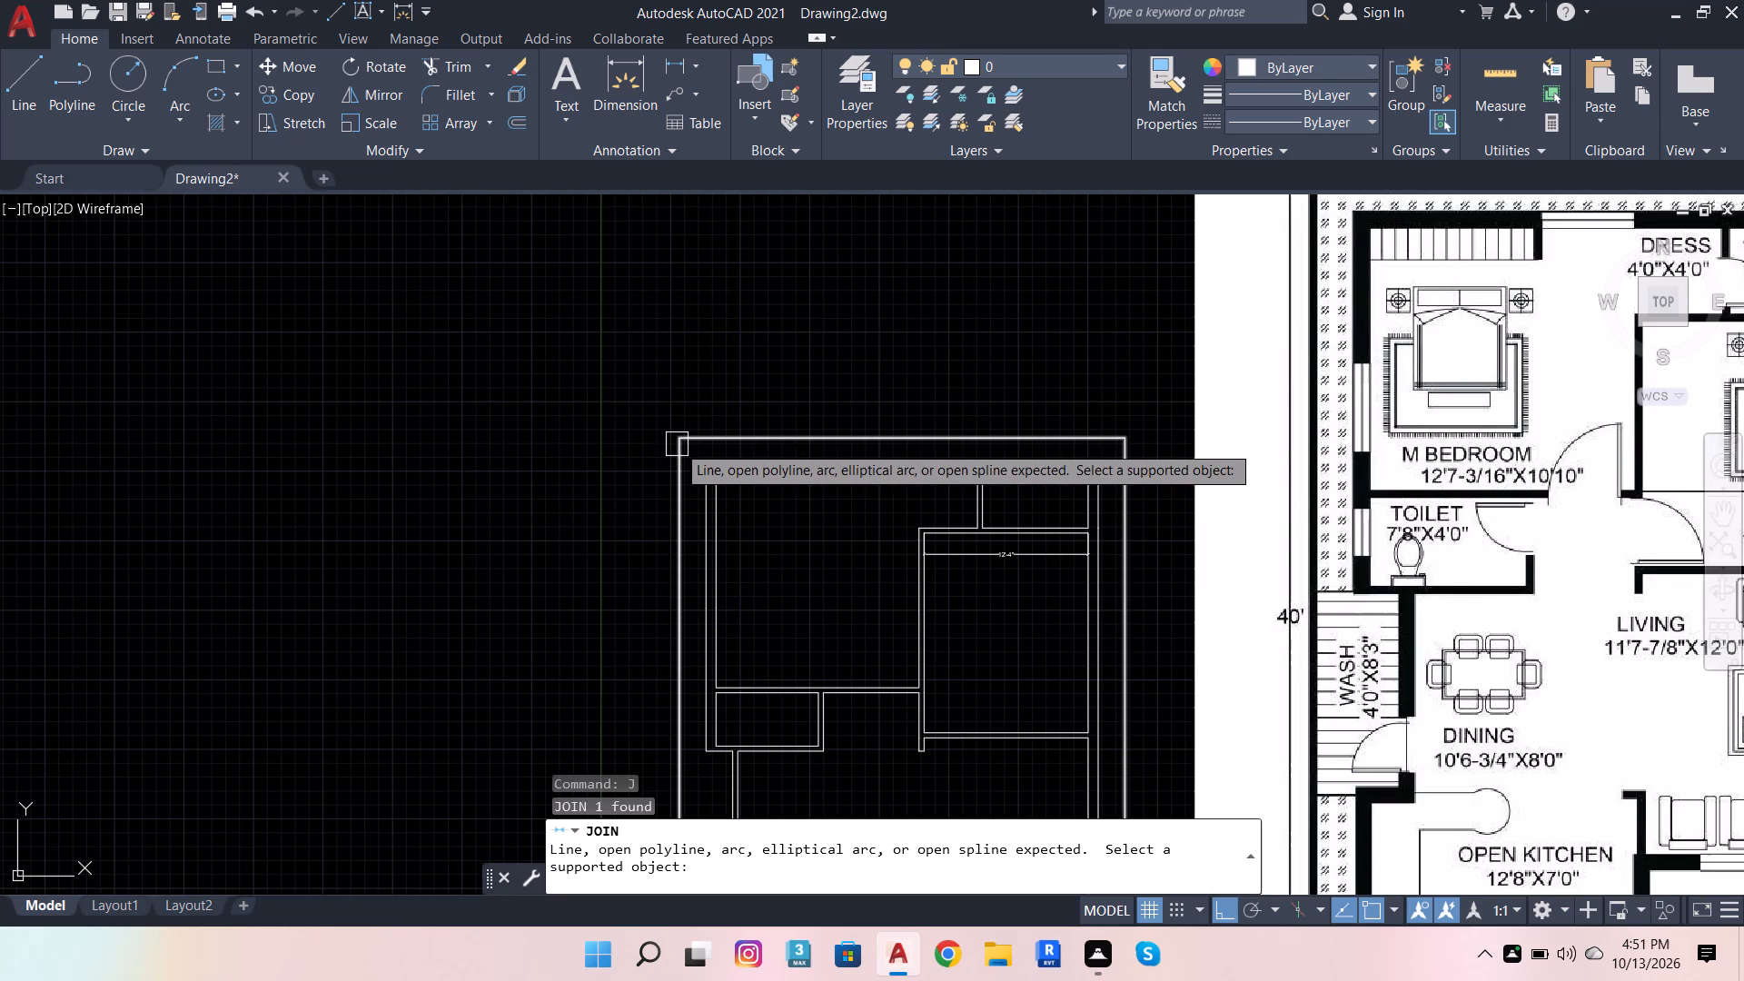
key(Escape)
Offset the outer boundary polyline outward by 4.5 inches to form the compound wall thickness.
click(689, 440)
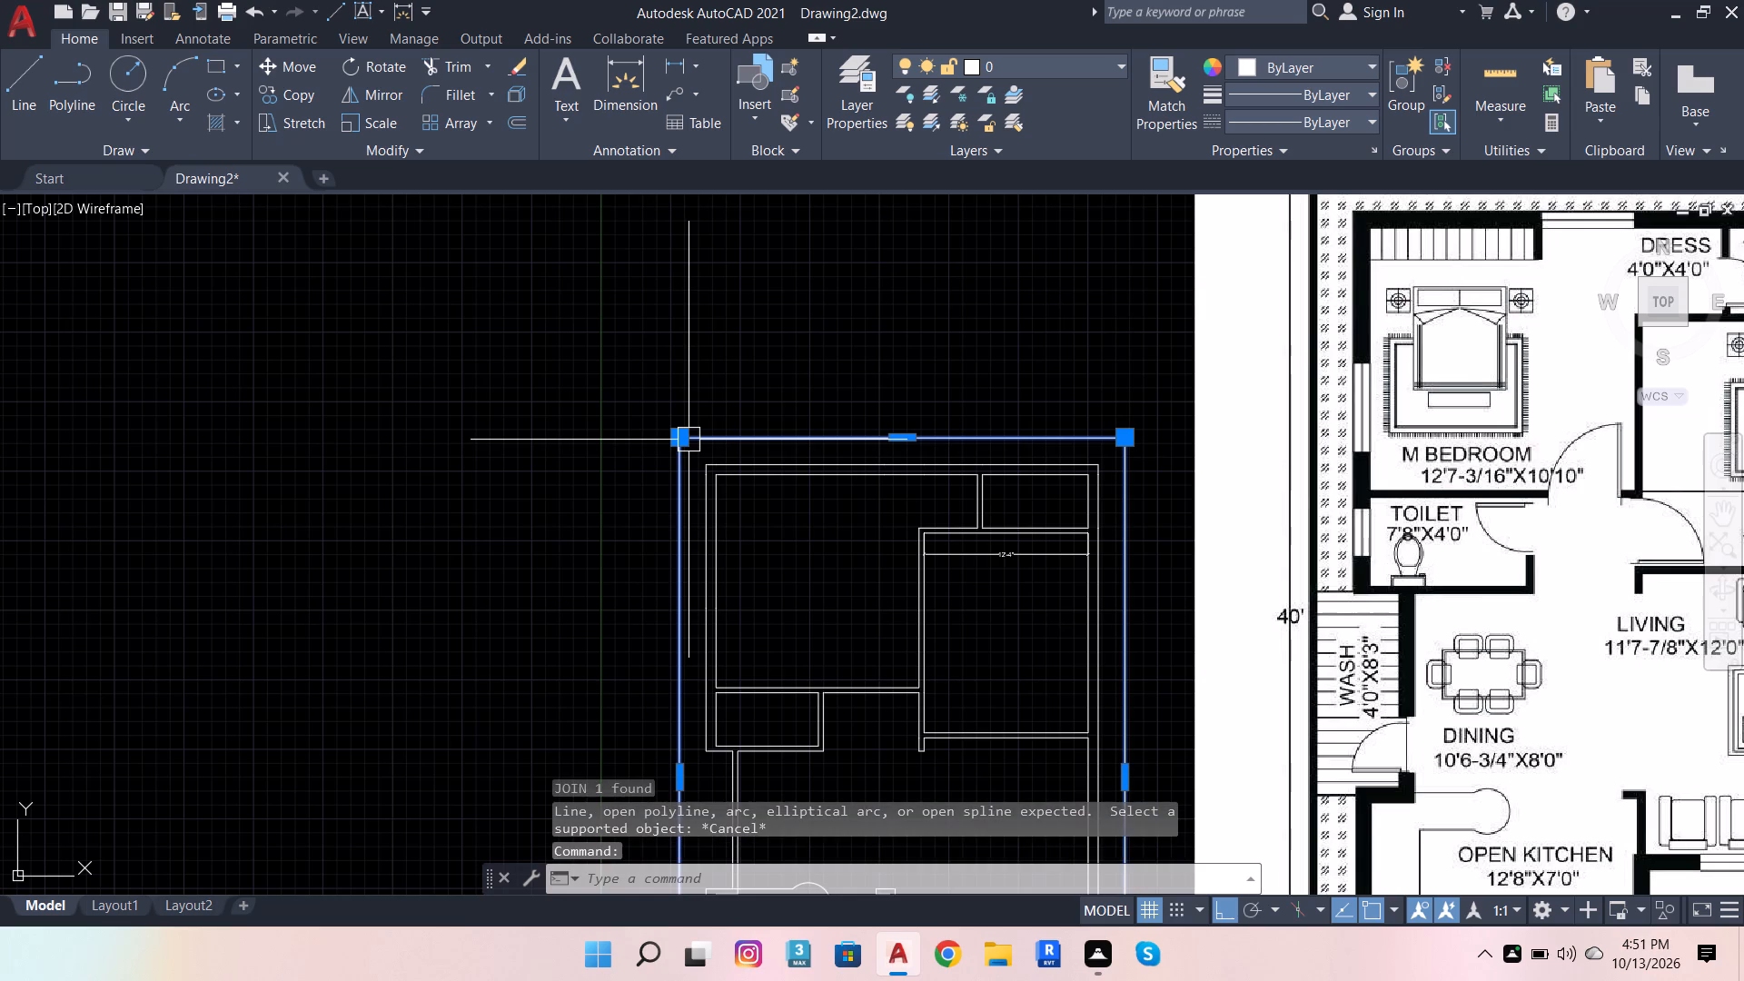
key(o)
key(Return)
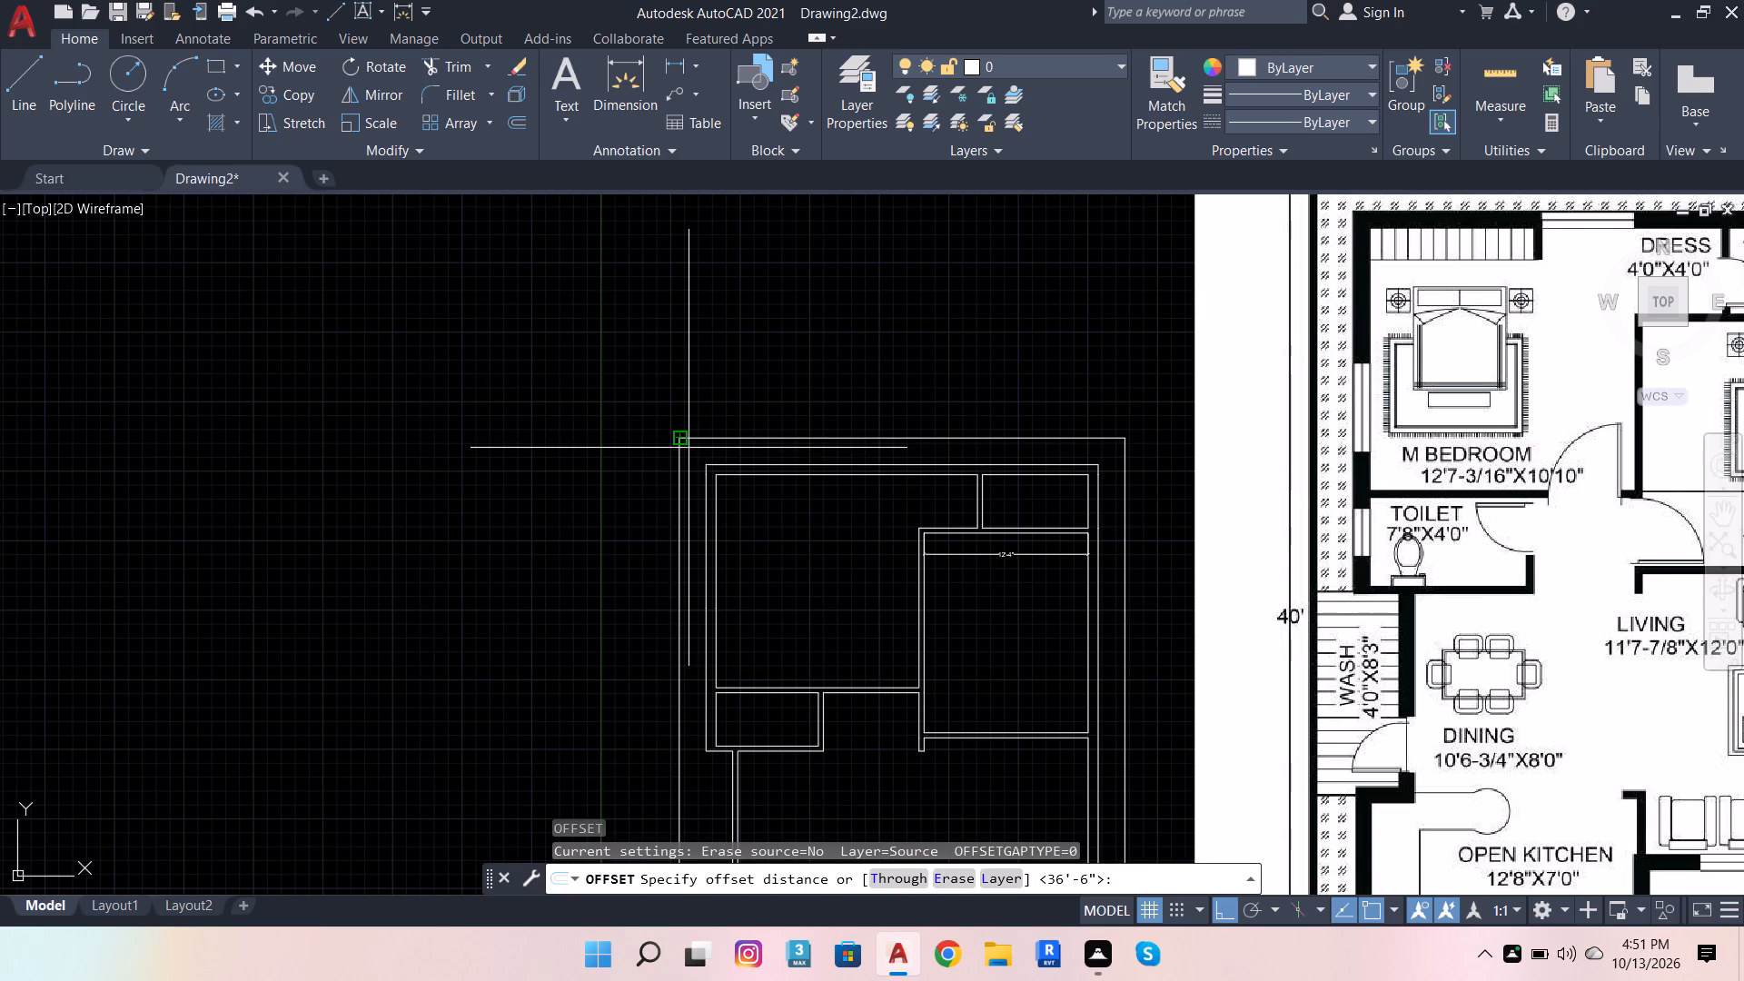
click(689, 448)
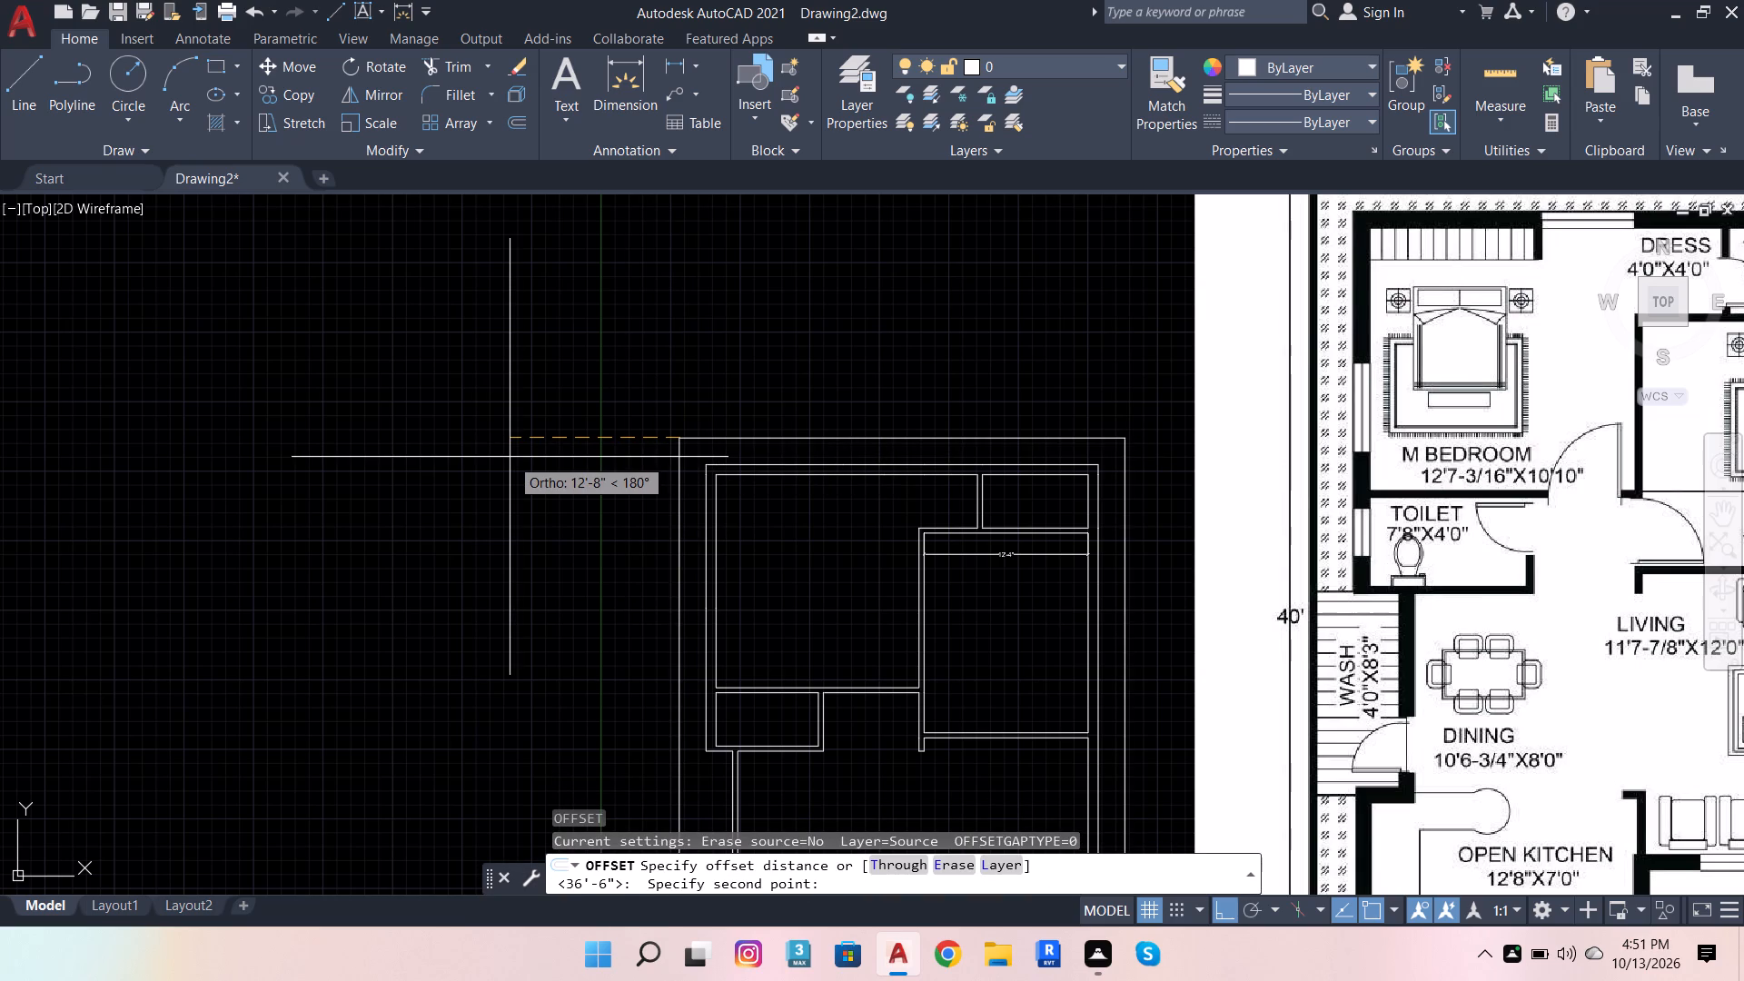
text(4.5)
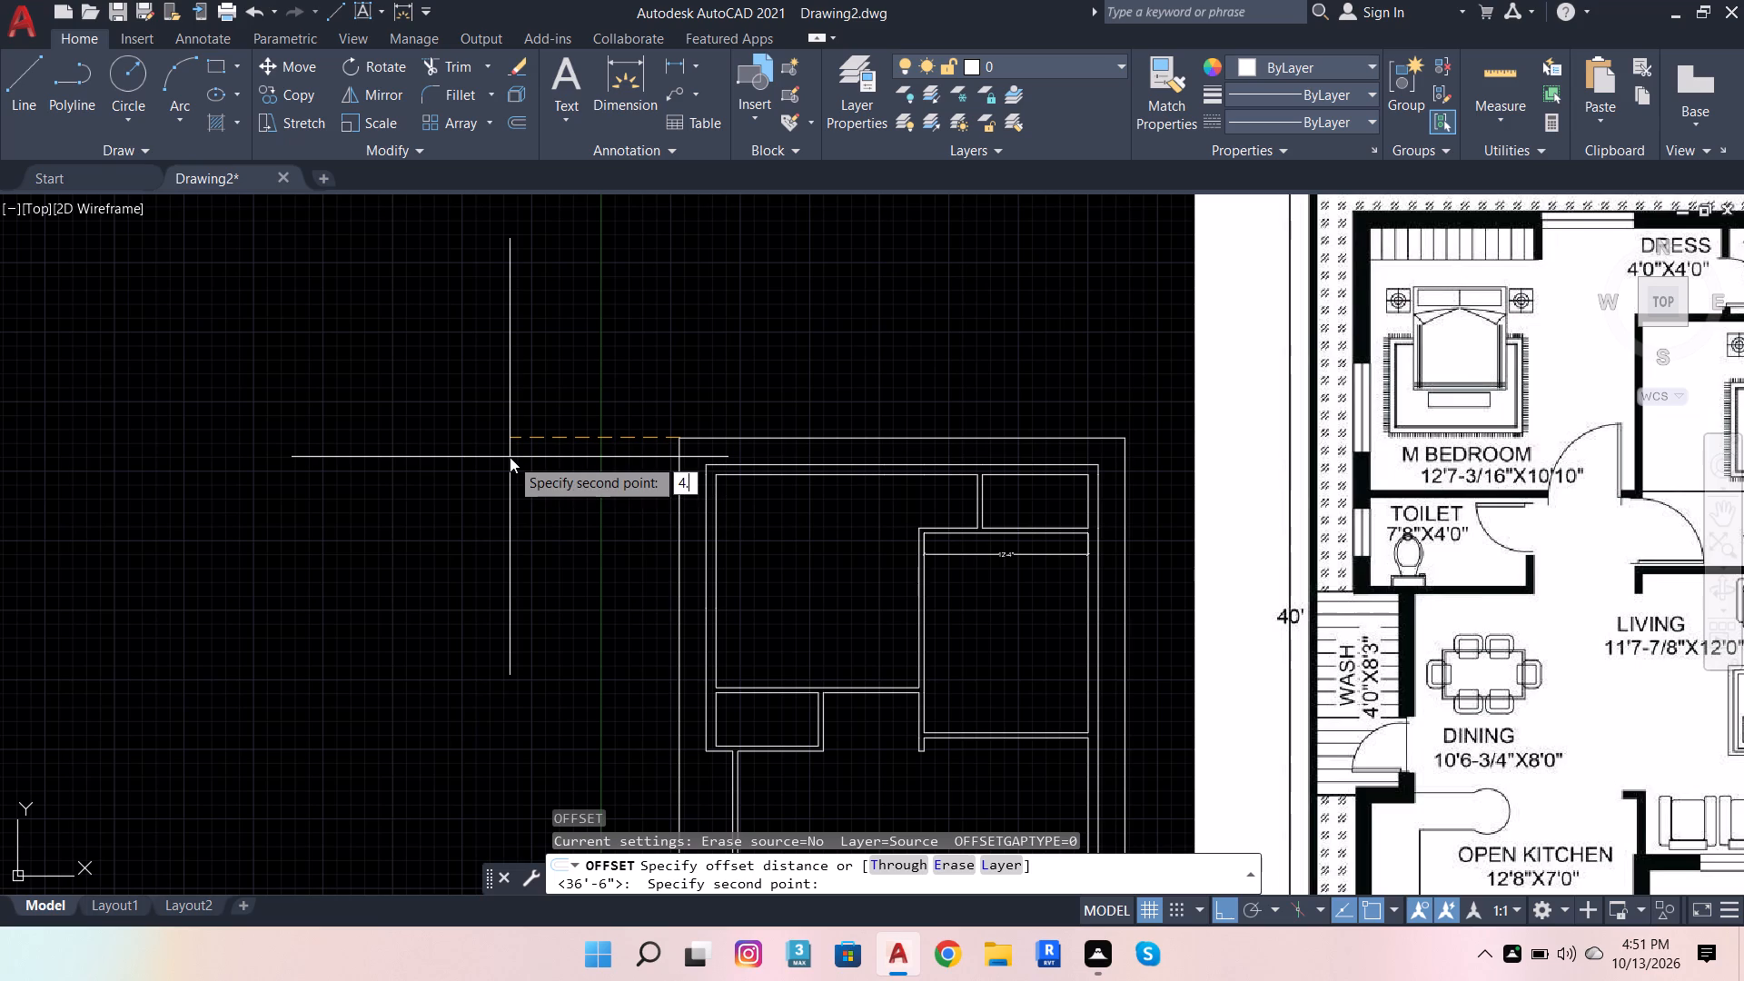
key(Return)
click(510, 457)
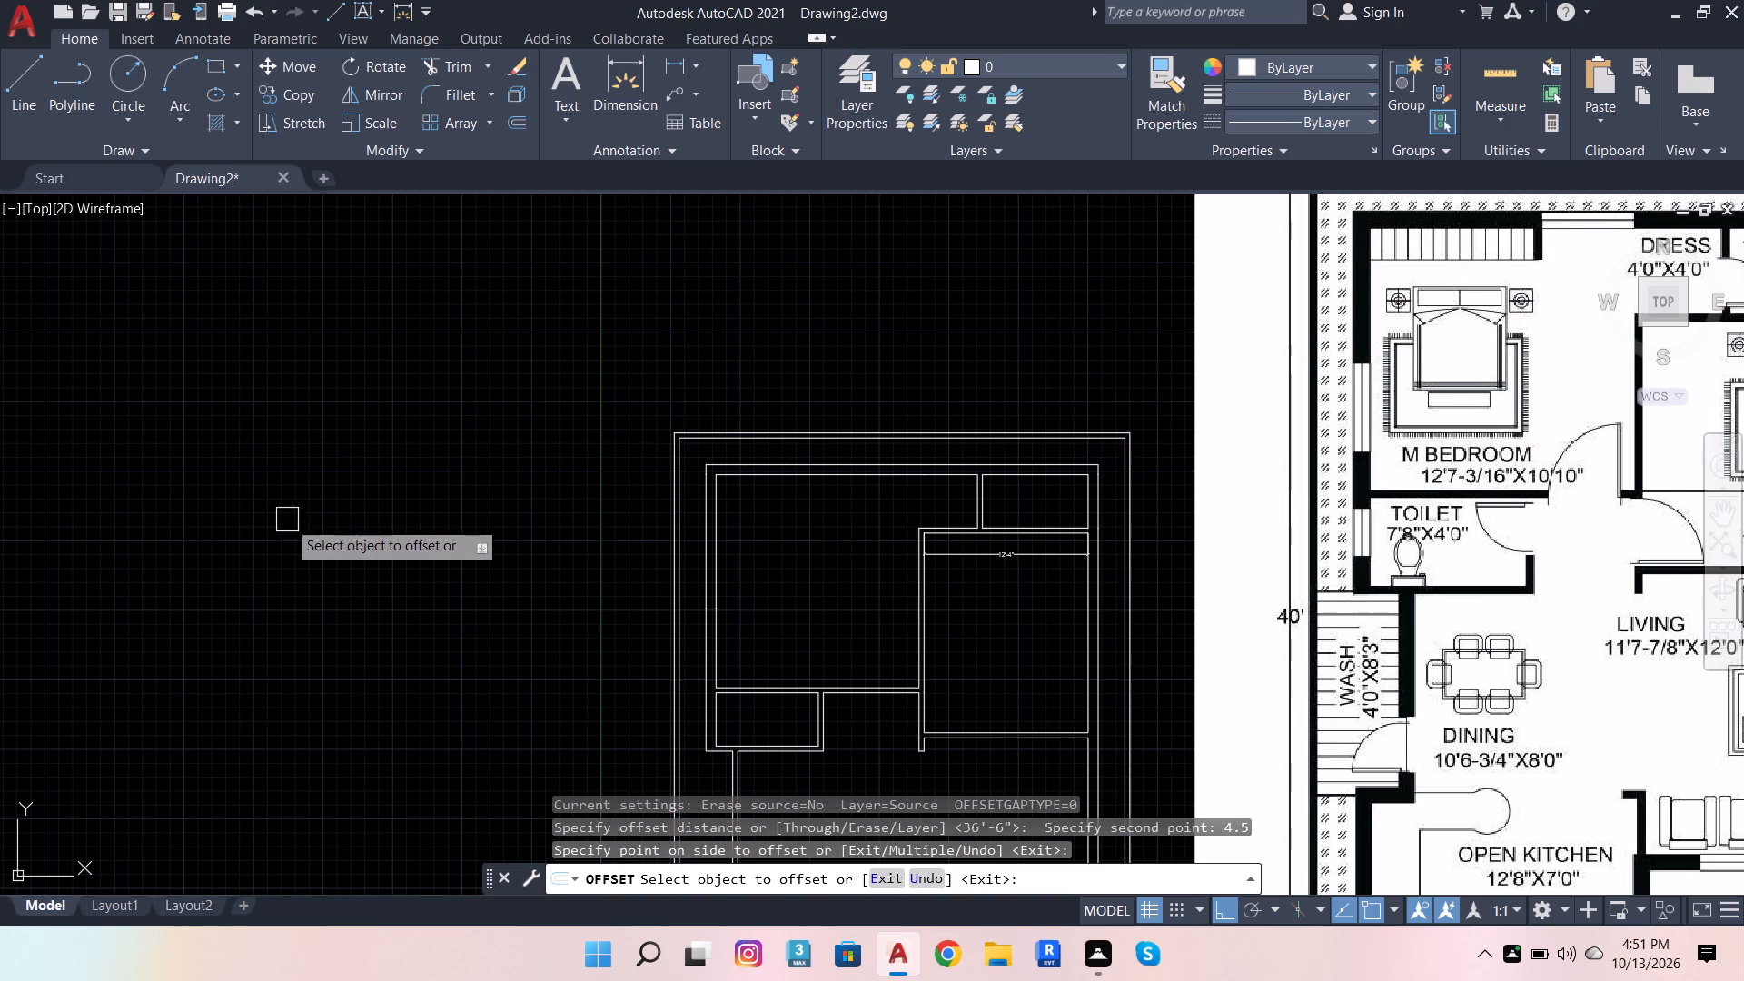
Offset the living room's inner right wall line 3 inches inward into the room.
scroll(287, 520, down, 1)
scroll(573, 383, down, 2)
scroll(659, 506, up, 3)
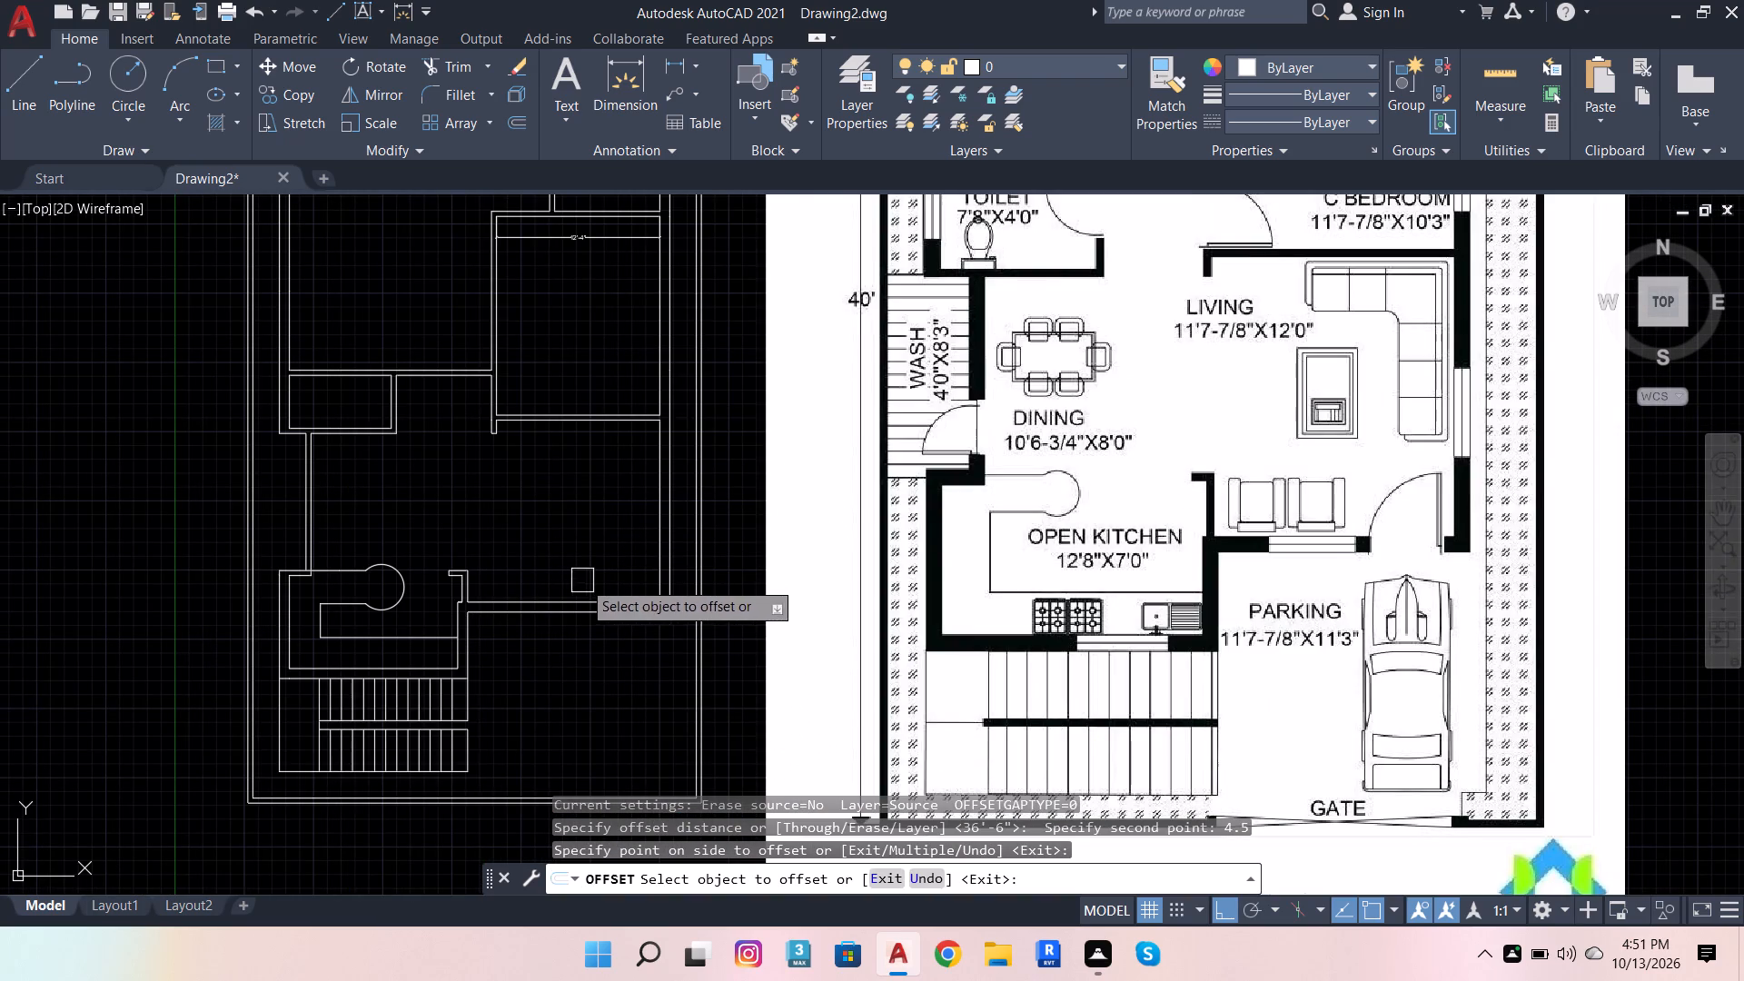
scroll(630, 632, down, 2)
scroll(658, 658, up, 1)
key(Escape)
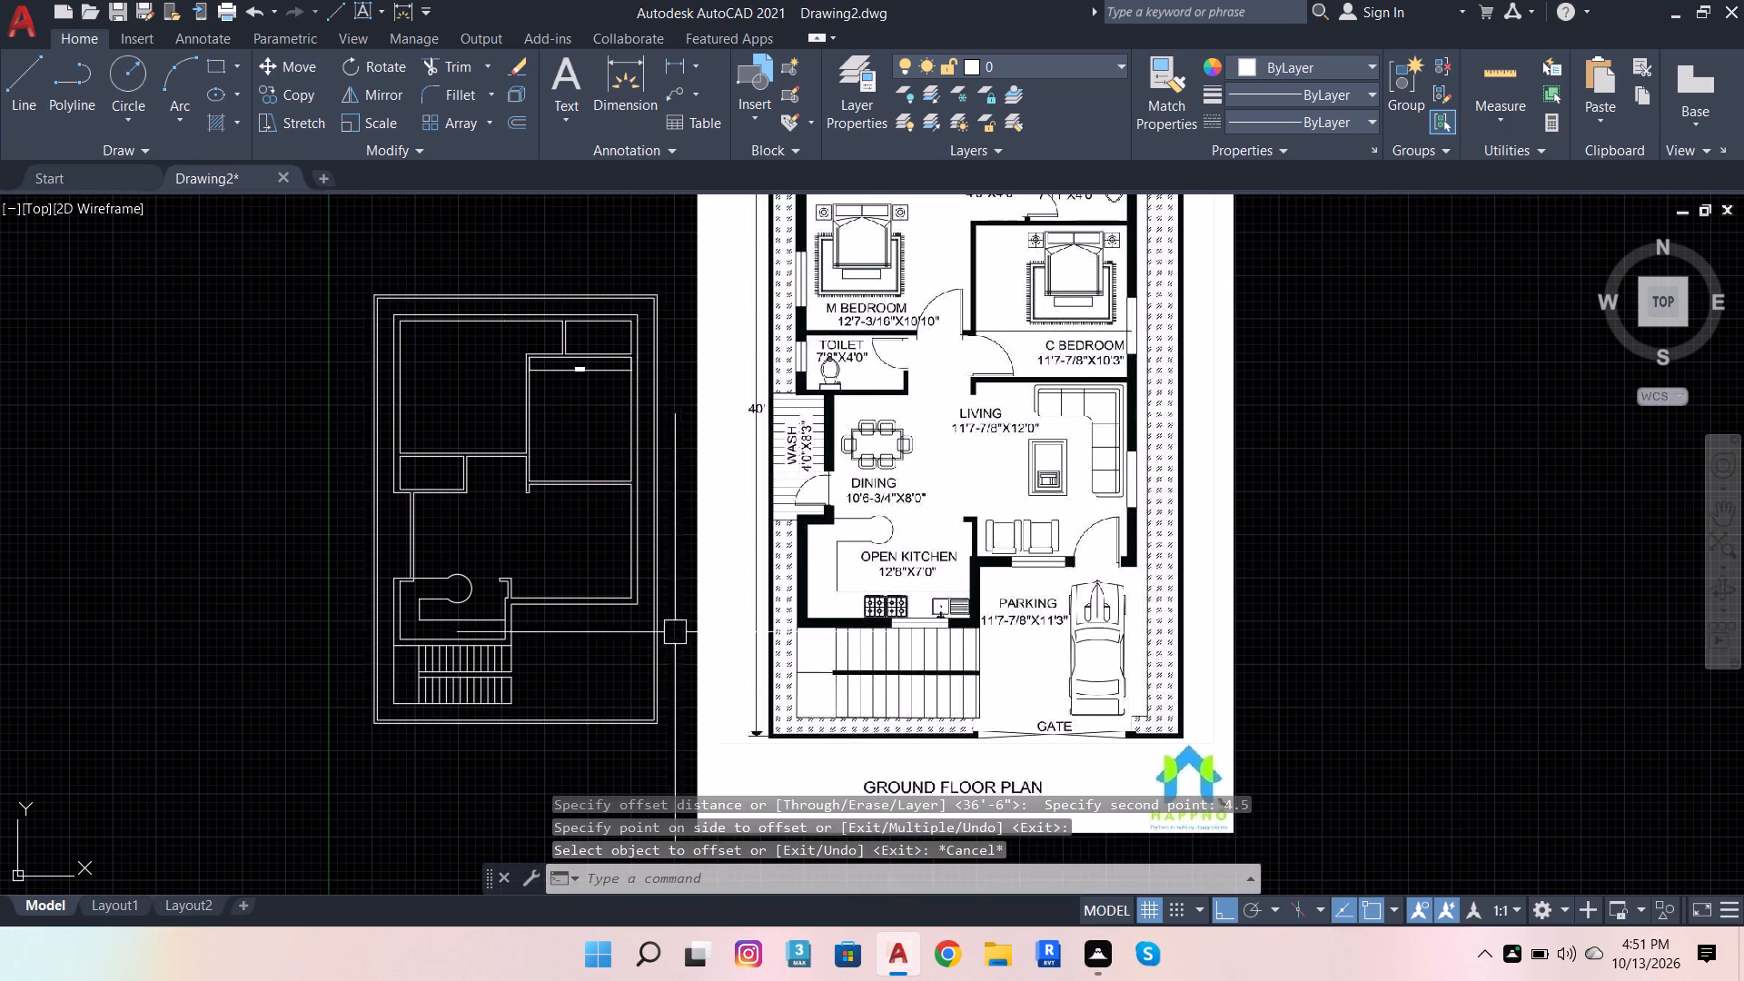
scroll(625, 575, up, 2)
click(625, 573)
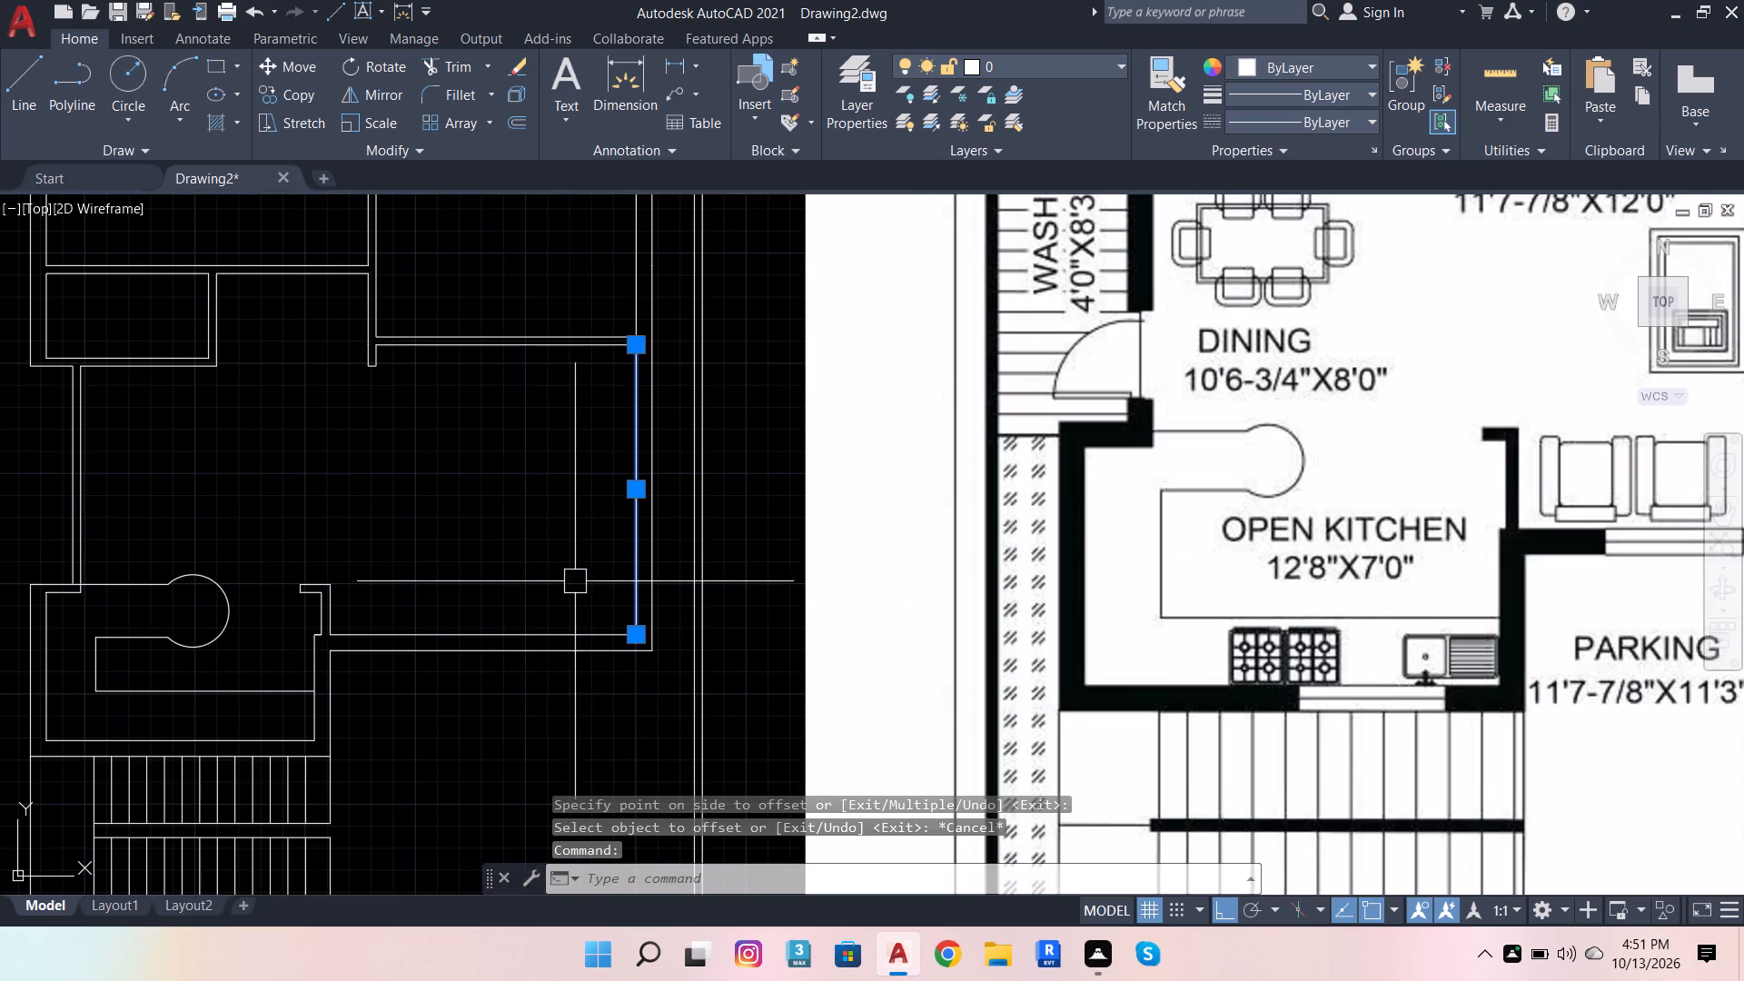
key(o)
key(Return)
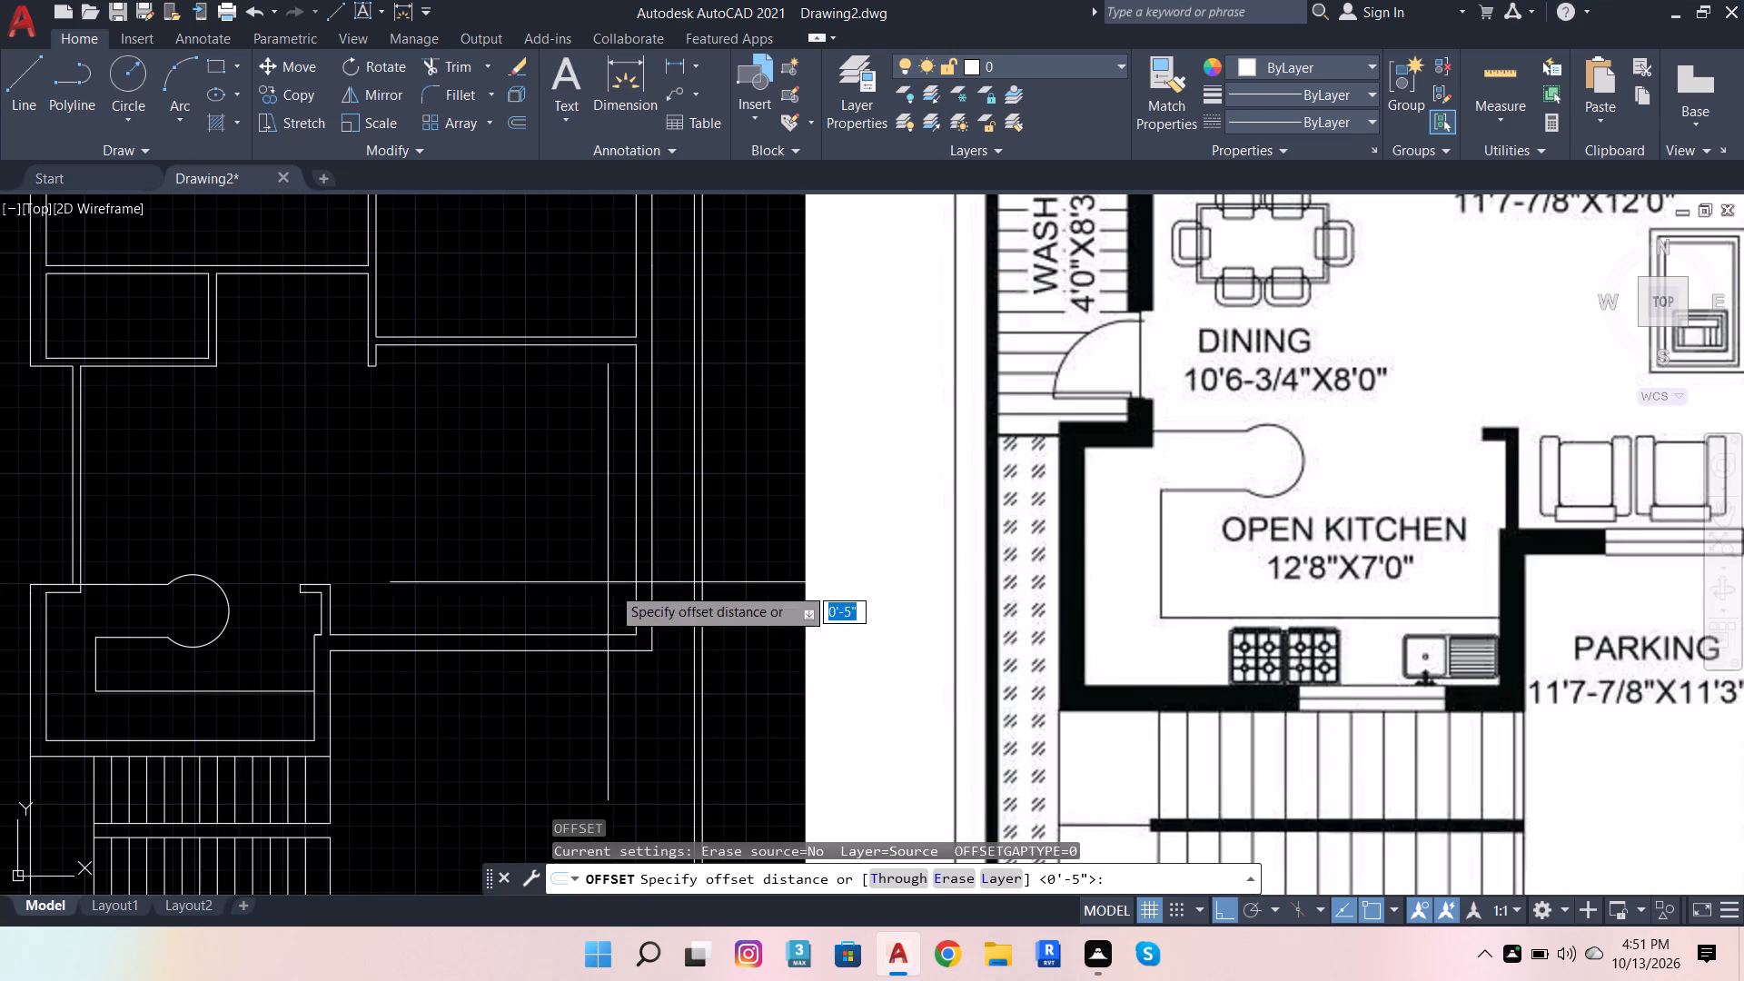
scroll(631, 640, up, 1)
click(631, 640)
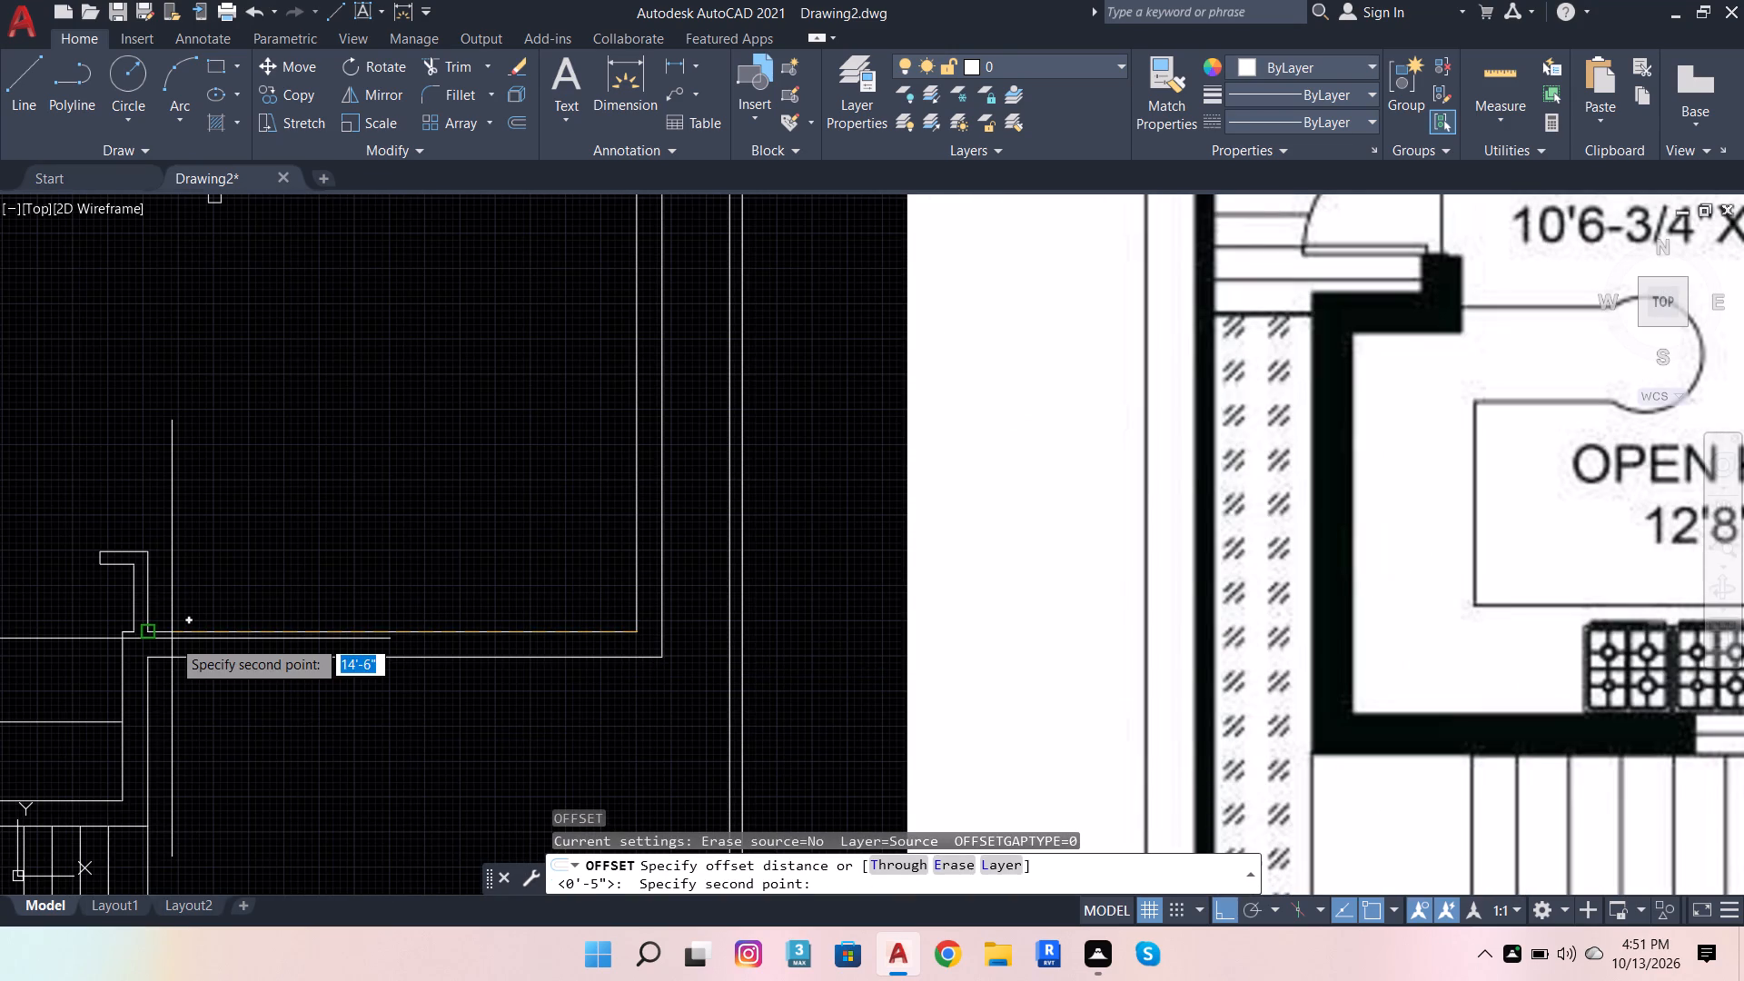
key(3)
key(Return)
click(172, 639)
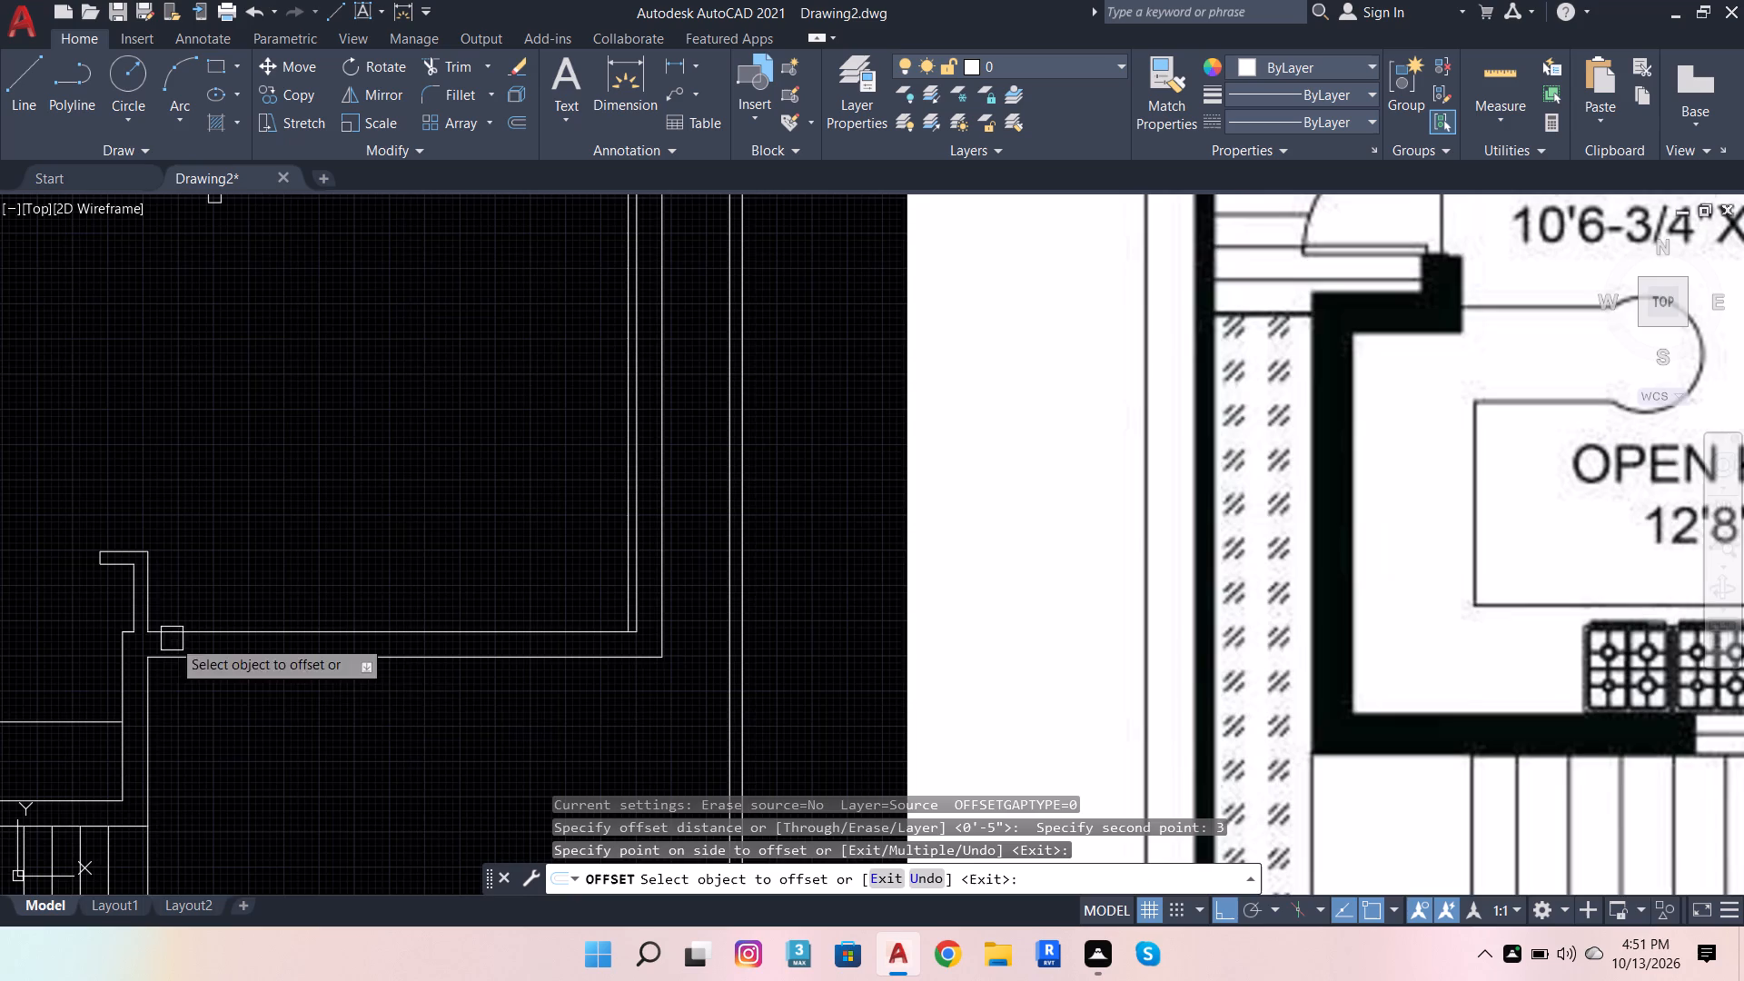
Offset the C bedroom's bottom inner wall line upward and the M bedroom's right inner wall line leftward, each by 3 inches.
scroll(458, 692, down, 3)
scroll(377, 557, up, 2)
scroll(500, 537, up, 1)
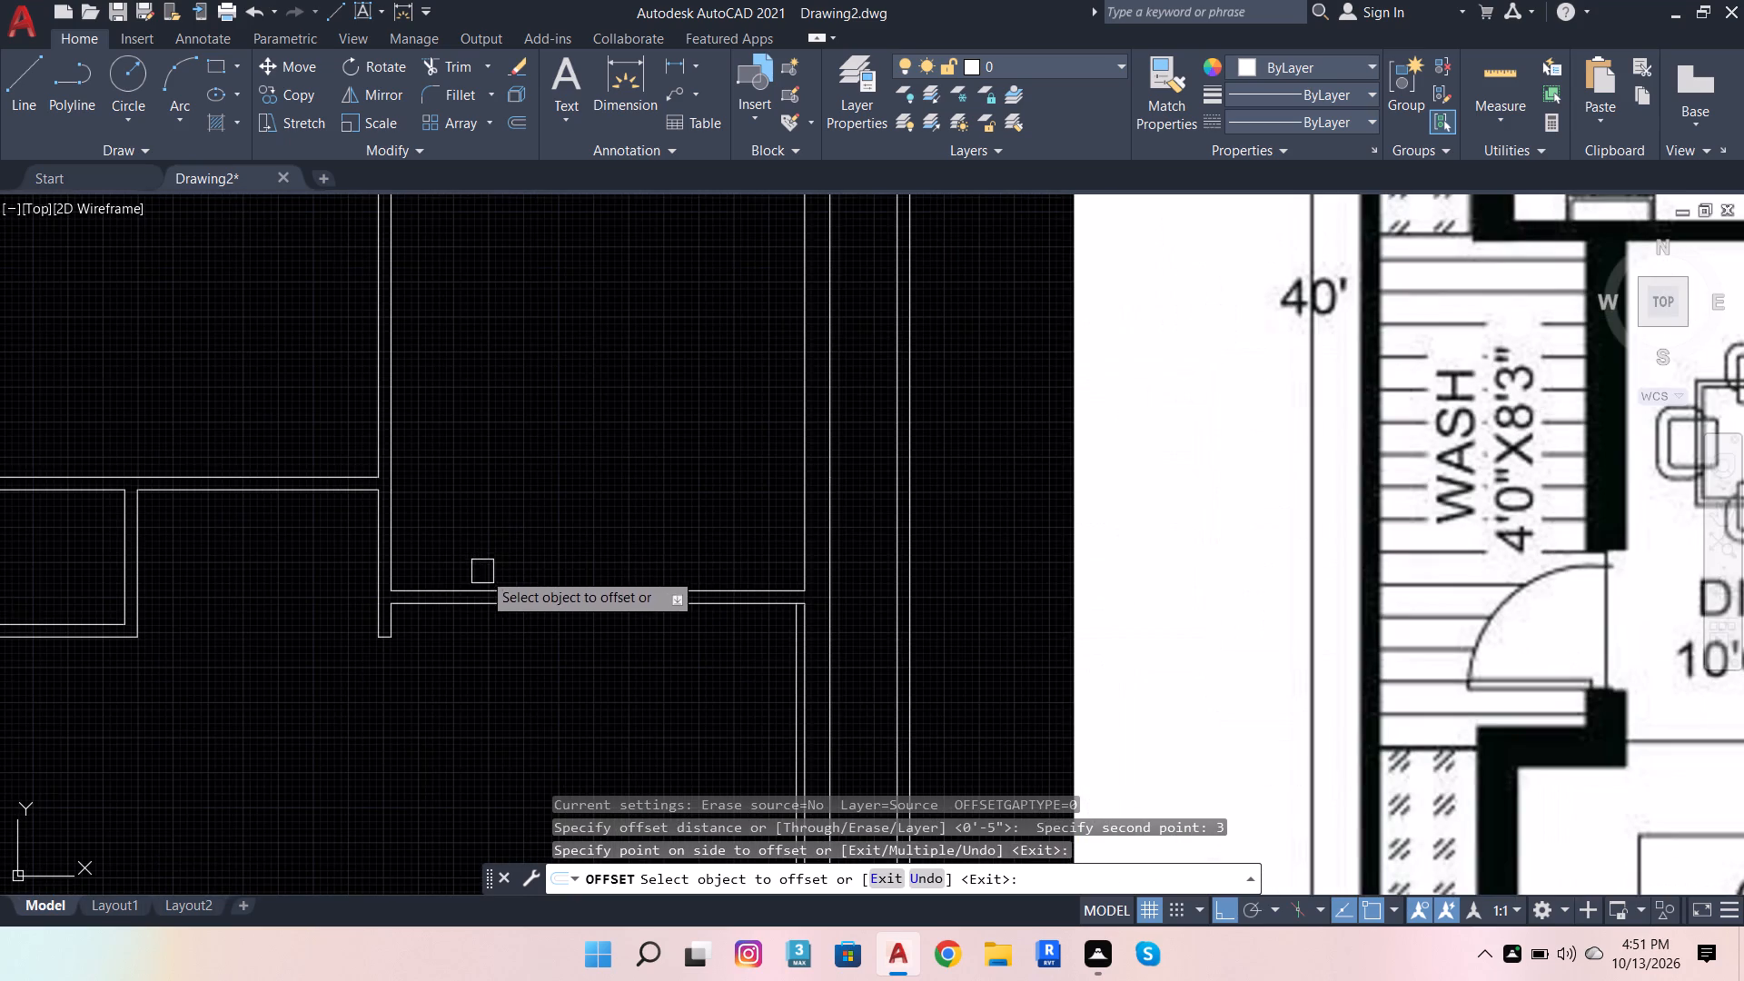
click(477, 584)
click(515, 522)
scroll(542, 585, down, 1)
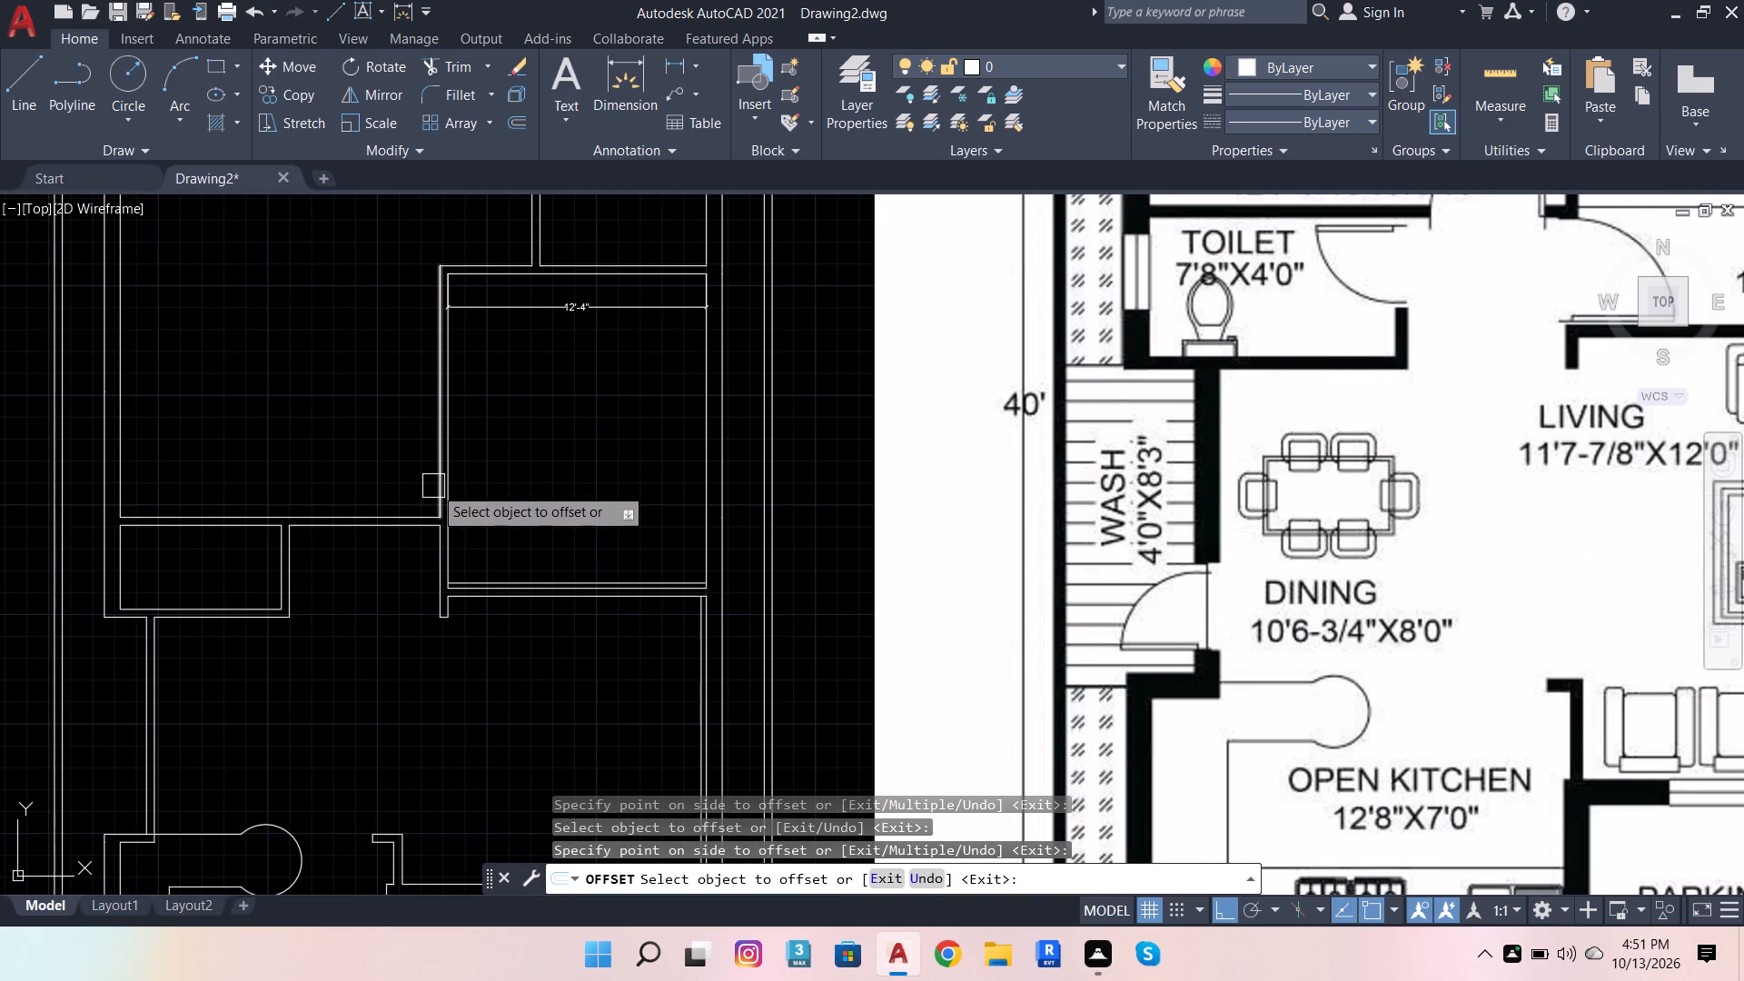
click(433, 486)
click(313, 494)
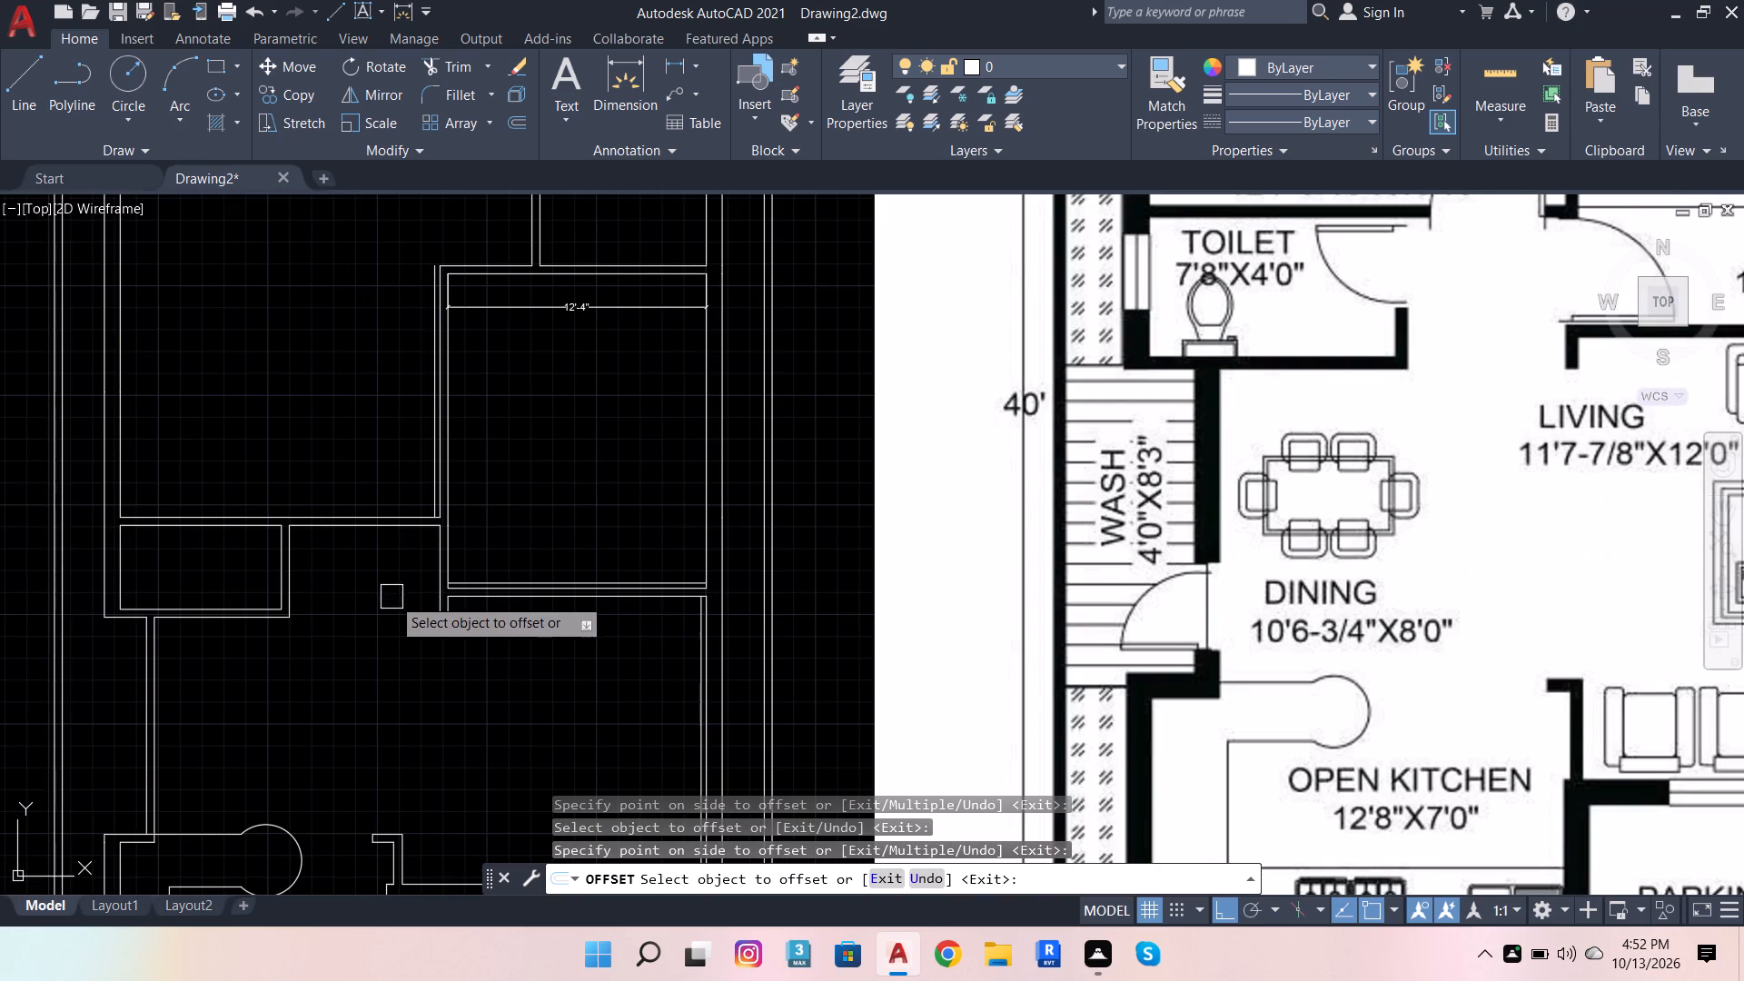
Offset the toilet's top inner line below the M bedroom downward and the dress-side toilet's bottom inner line upward, each by 3 inches.
click(254, 537)
click(246, 570)
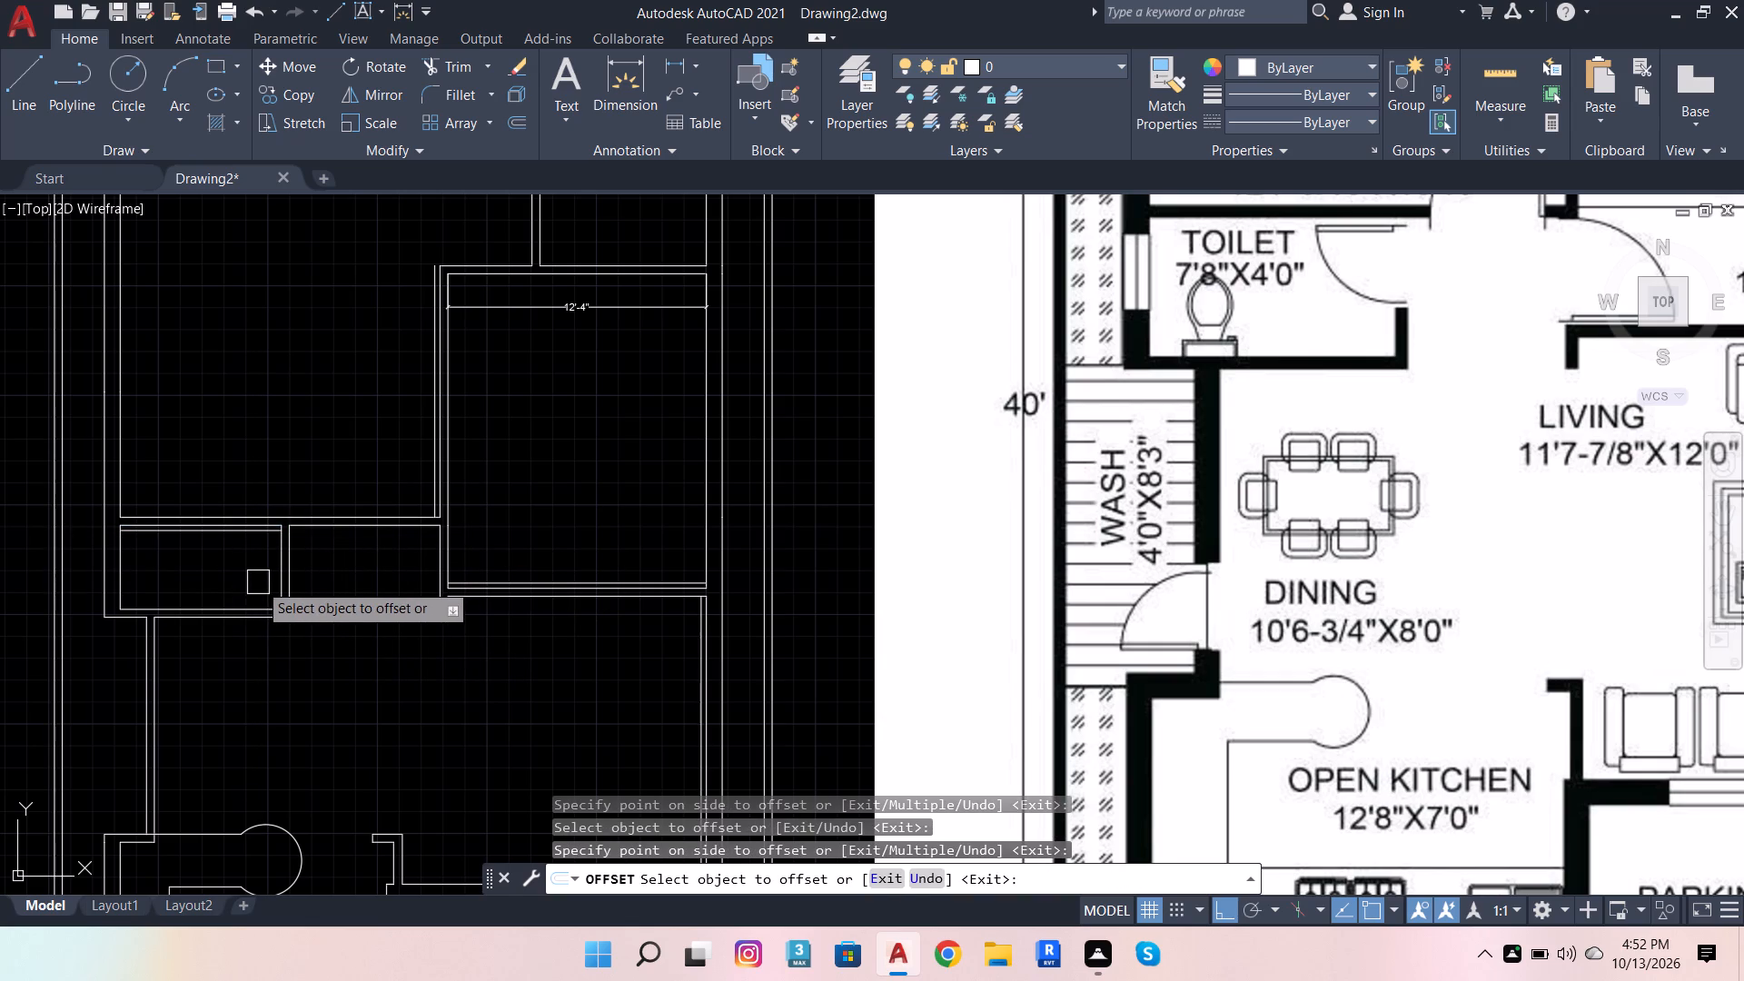
scroll(297, 534, down, 3)
scroll(381, 550, up, 3)
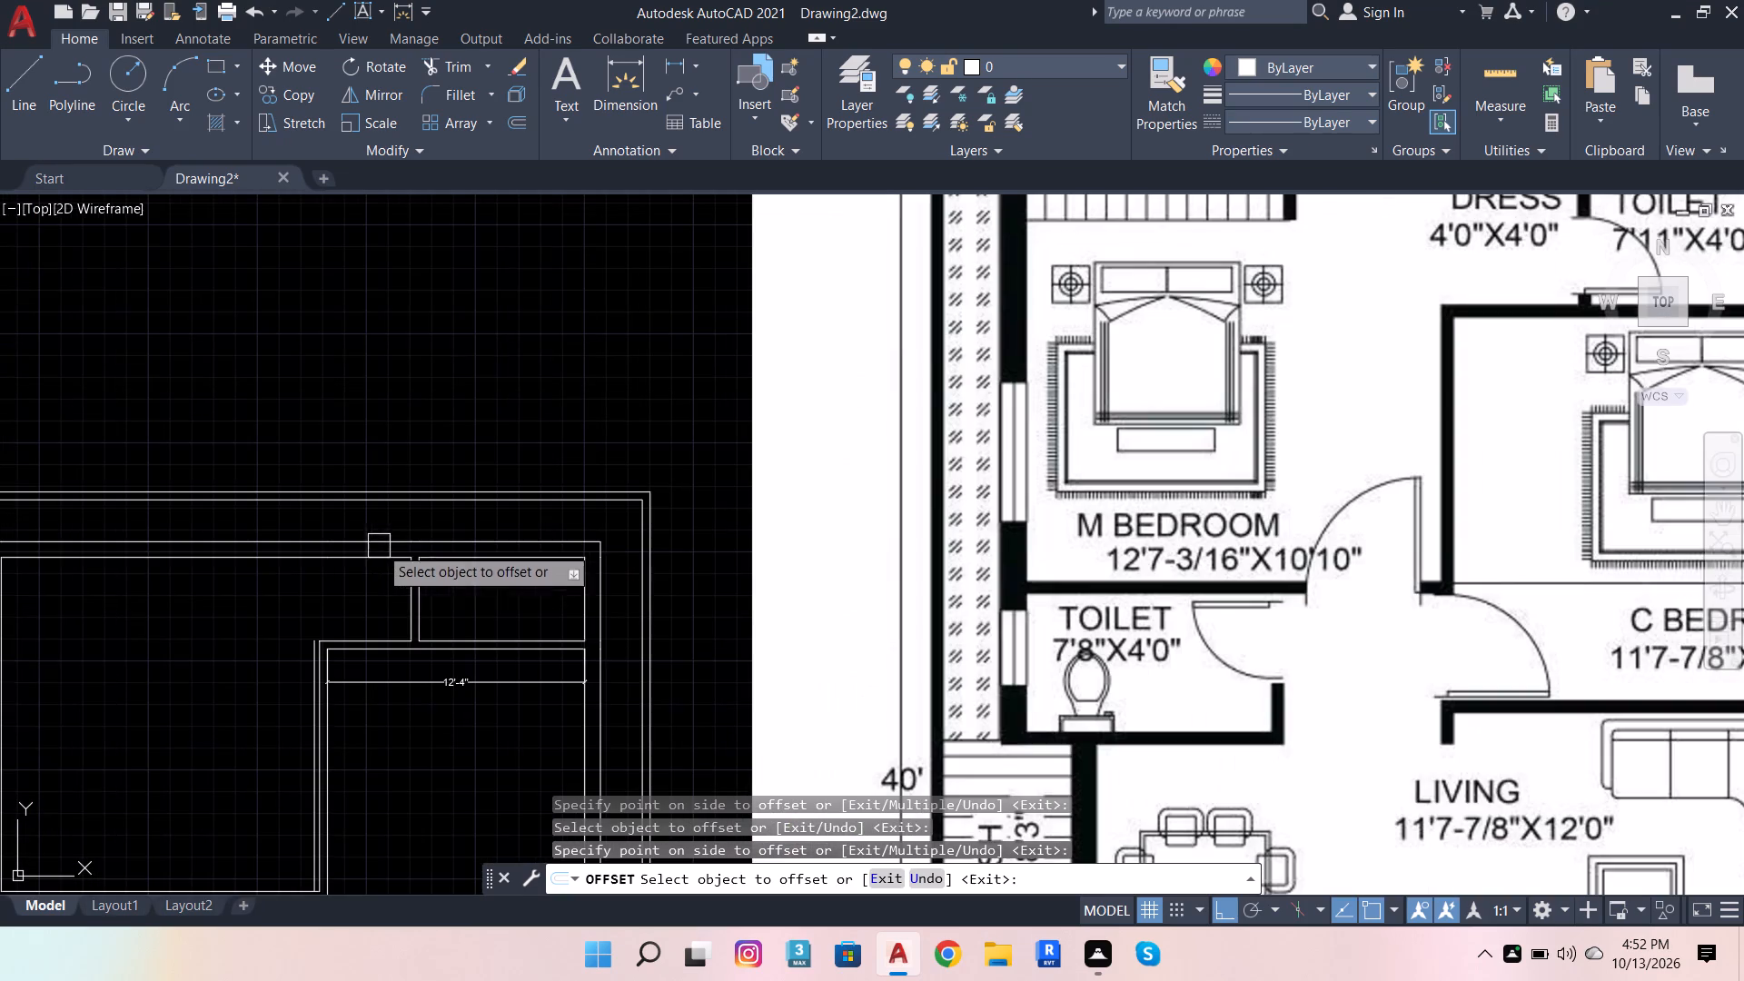
click(459, 633)
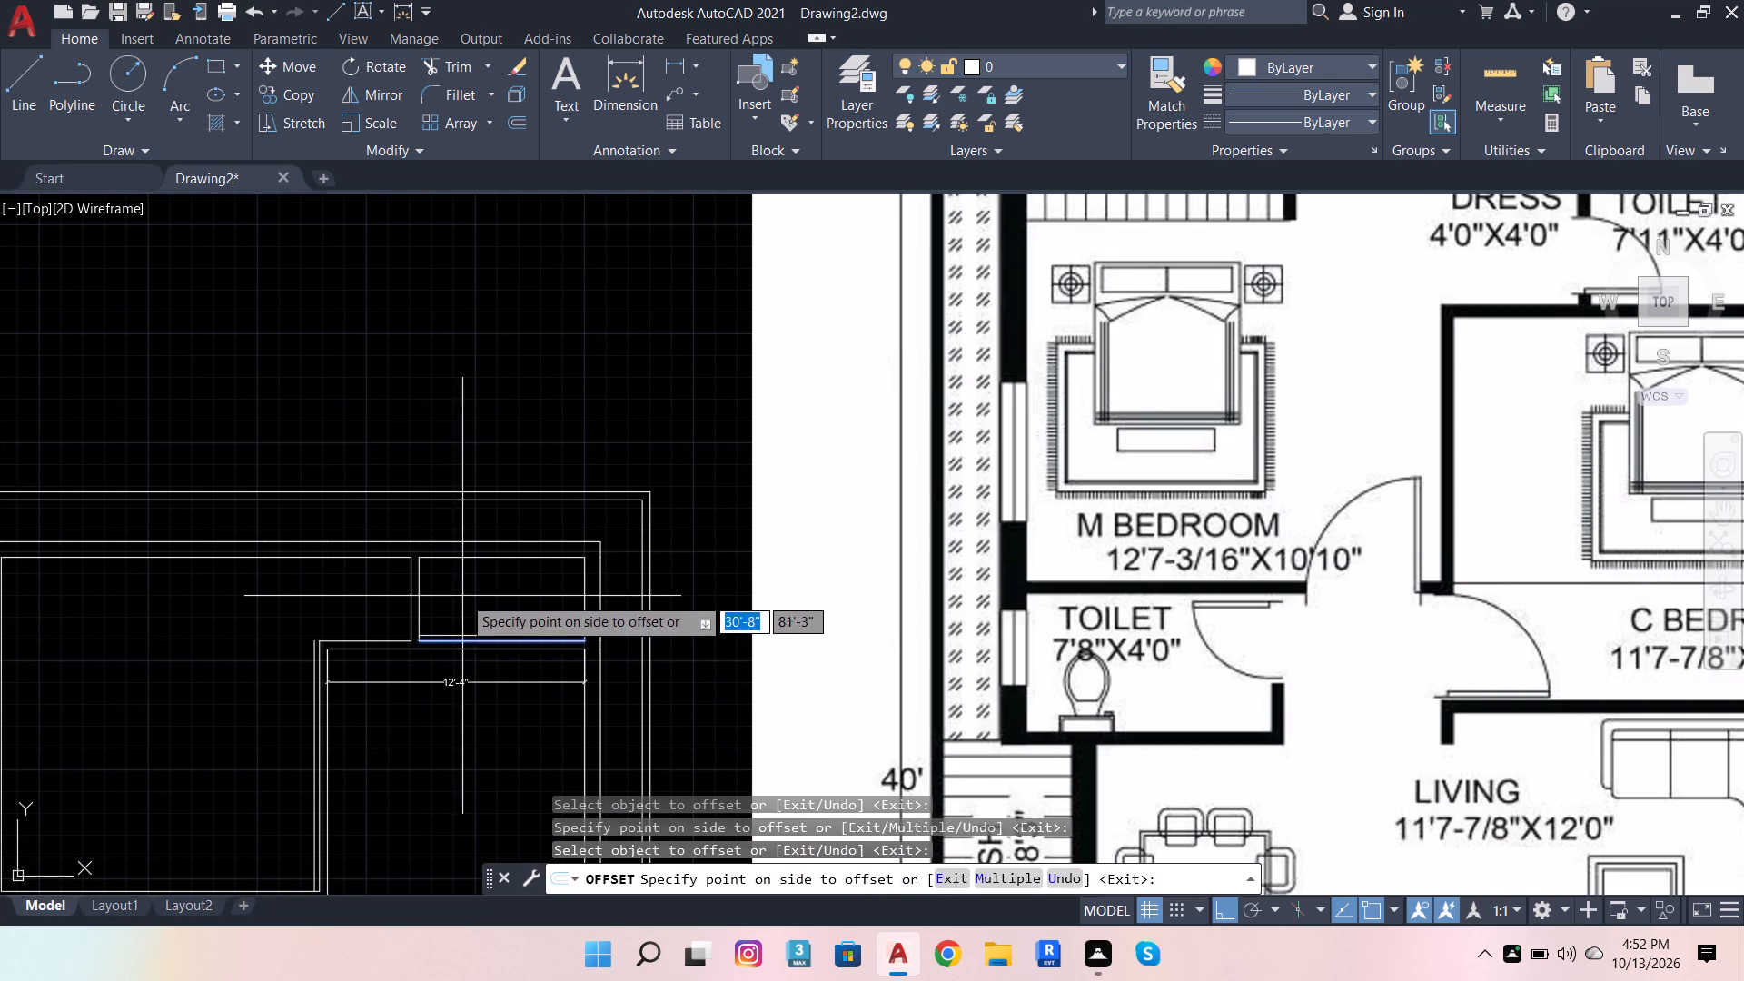
click(462, 596)
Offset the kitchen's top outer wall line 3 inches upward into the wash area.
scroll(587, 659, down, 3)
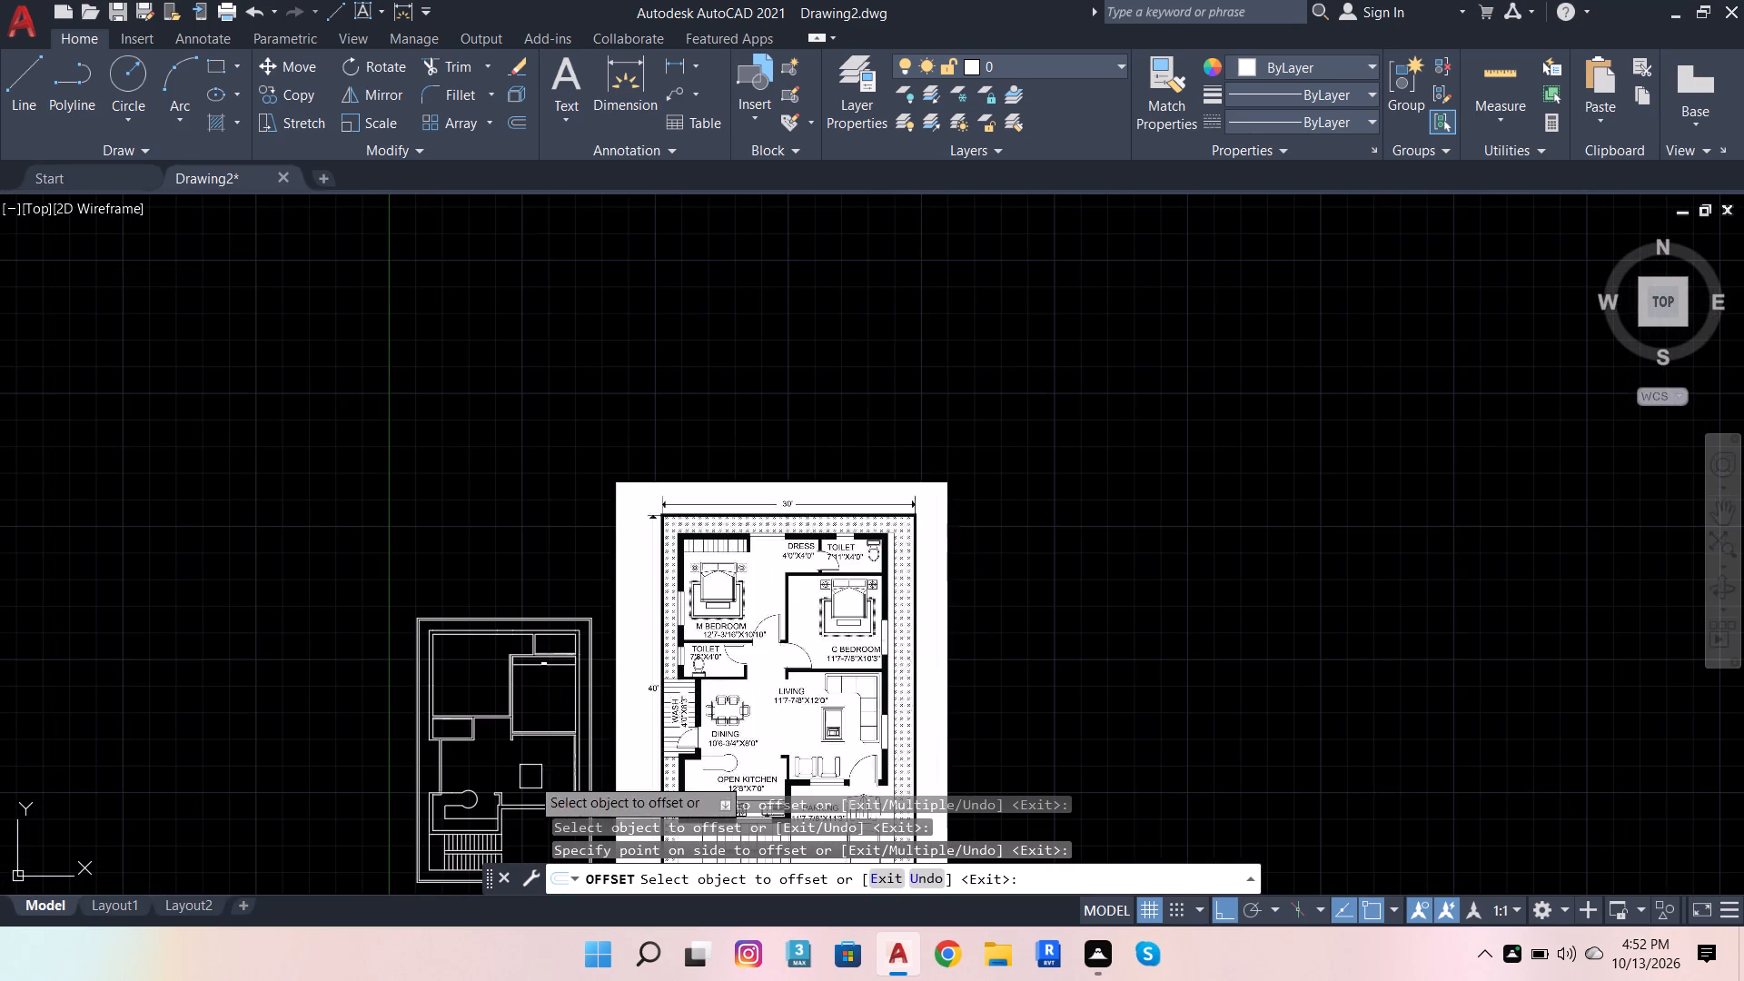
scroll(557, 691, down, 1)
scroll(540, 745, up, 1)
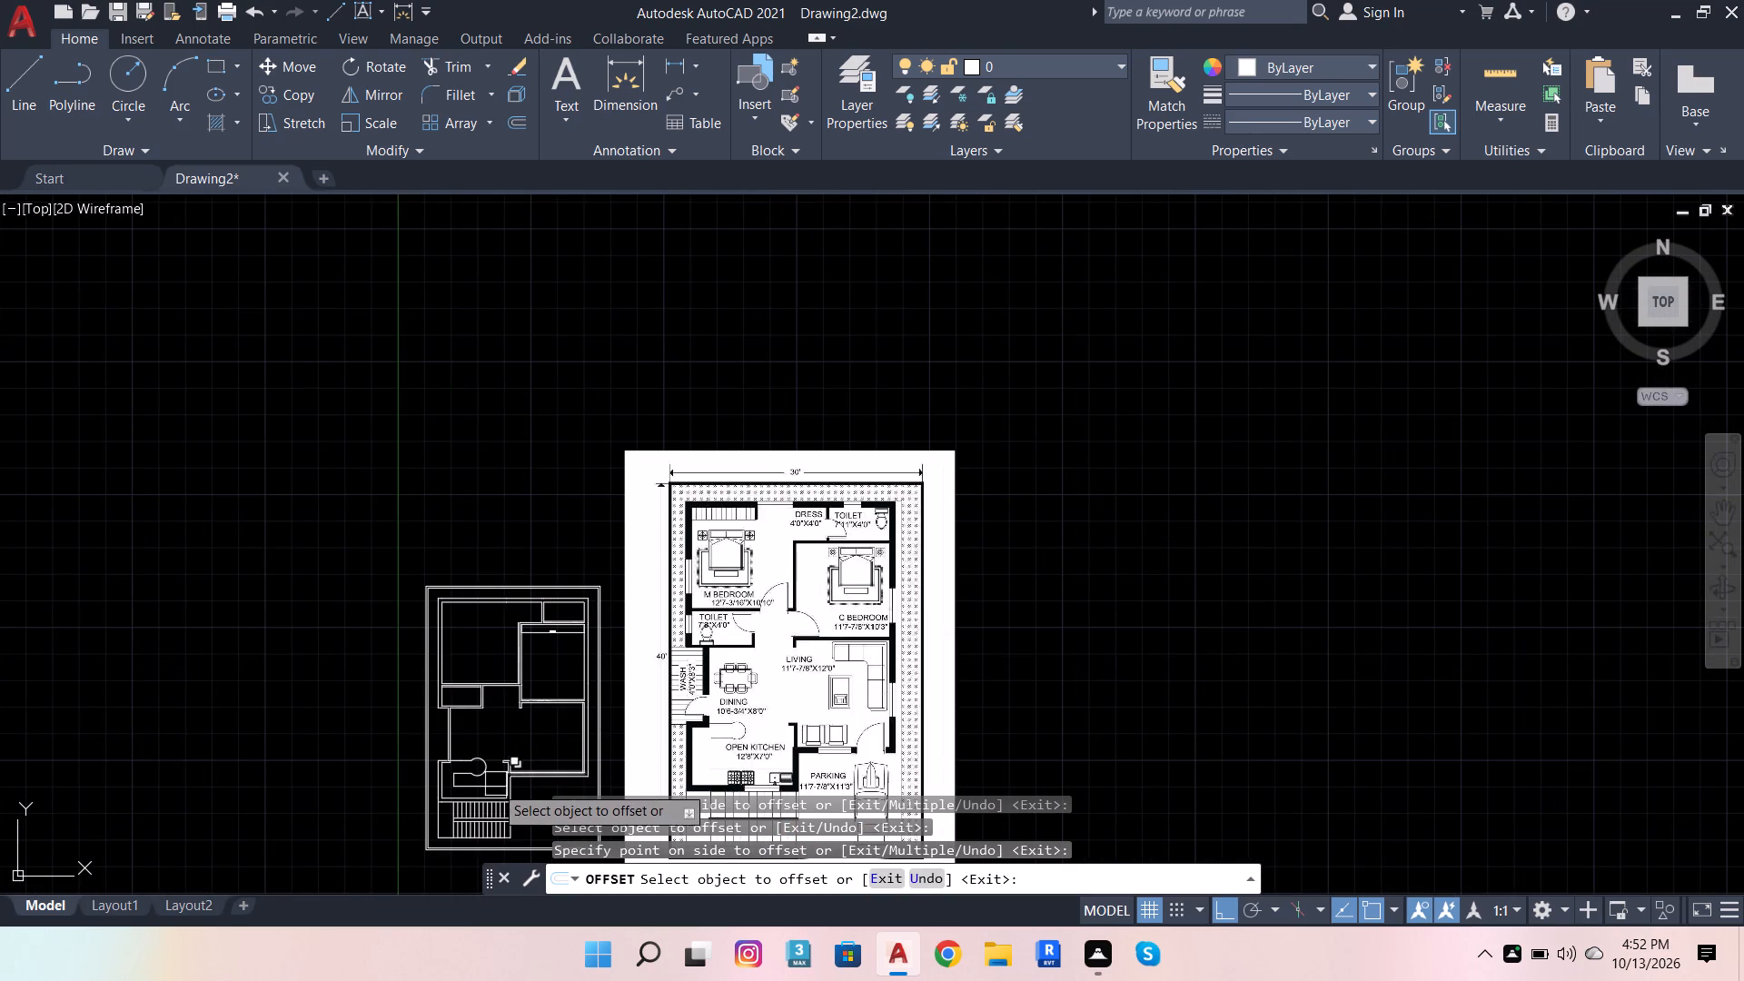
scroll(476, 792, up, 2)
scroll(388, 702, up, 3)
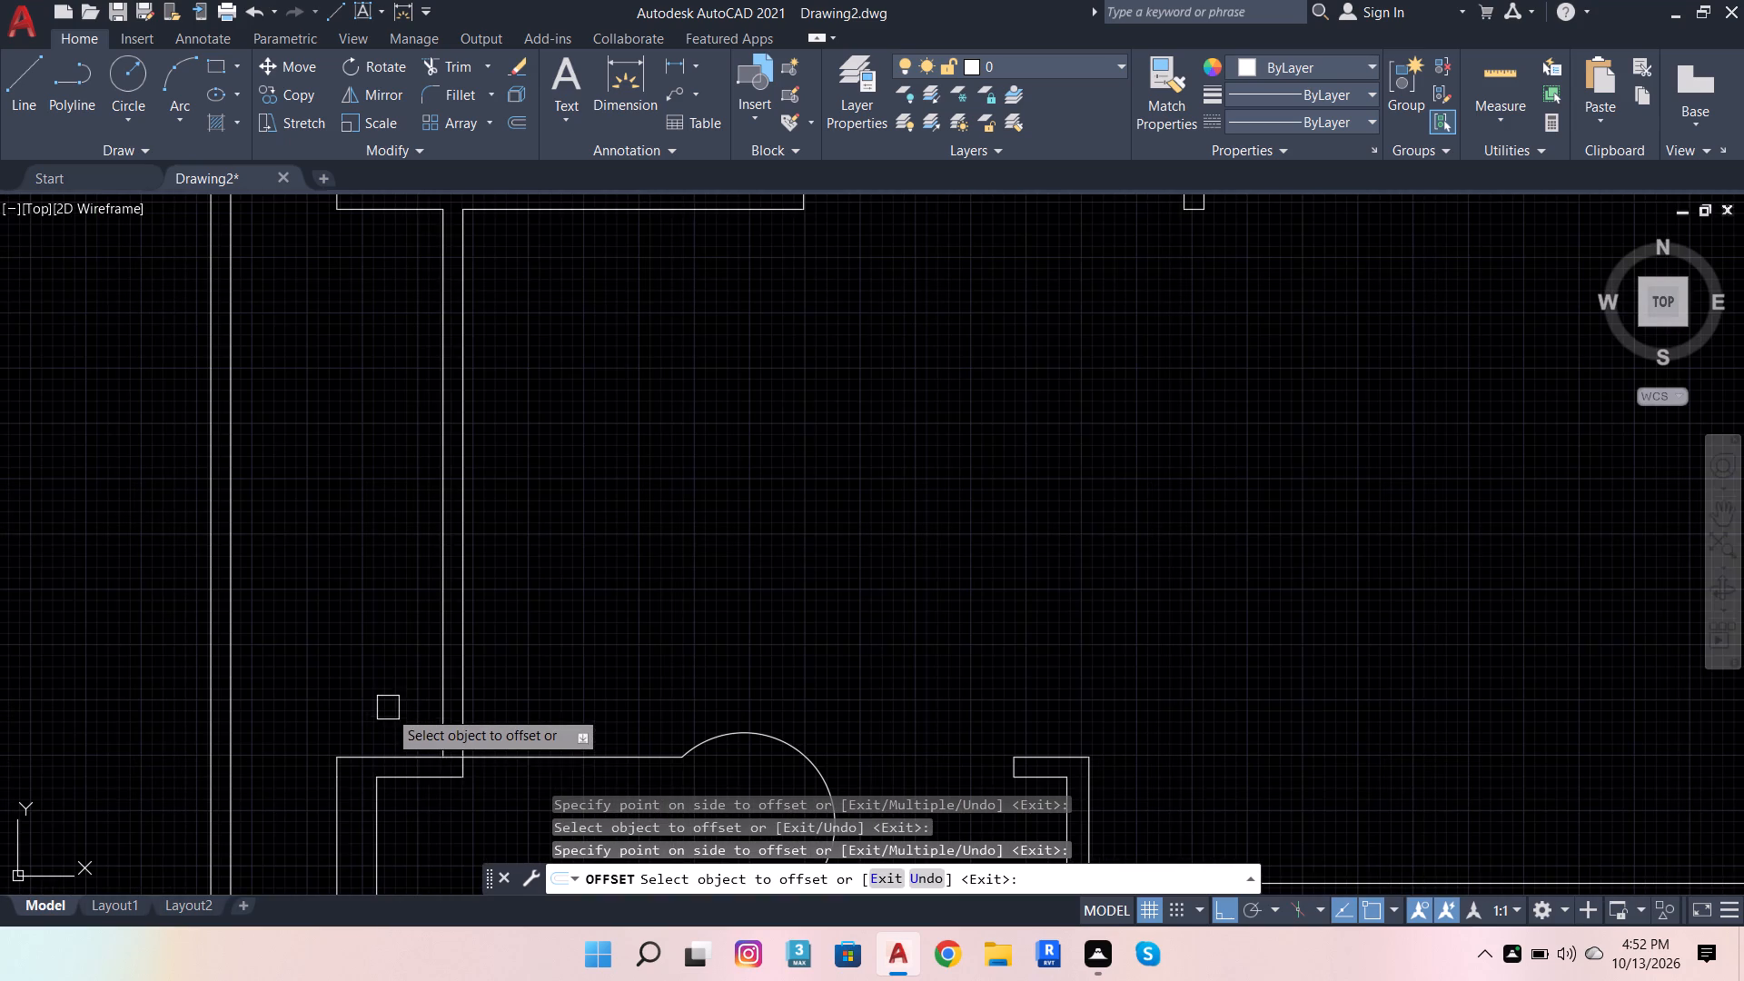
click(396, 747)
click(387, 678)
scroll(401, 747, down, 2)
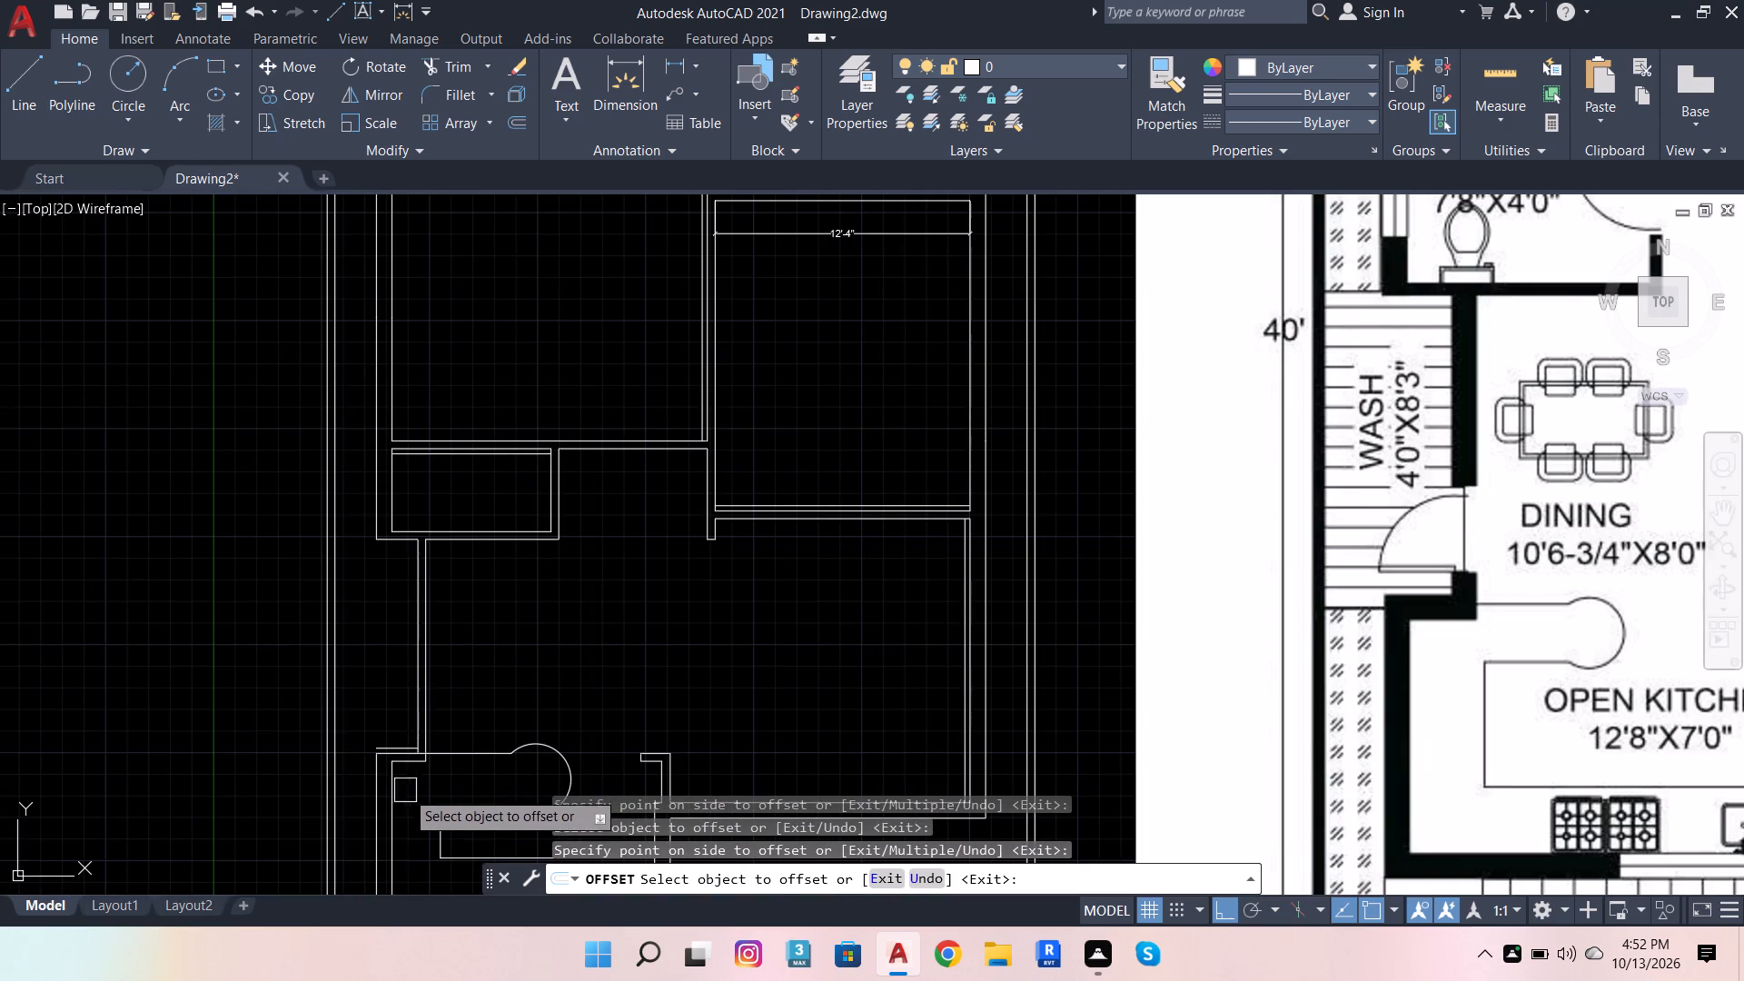
Add a 4' horizontal dimension across the wash area, from the dining's outer left wall to the left boundary wall.
scroll(493, 737, down, 1)
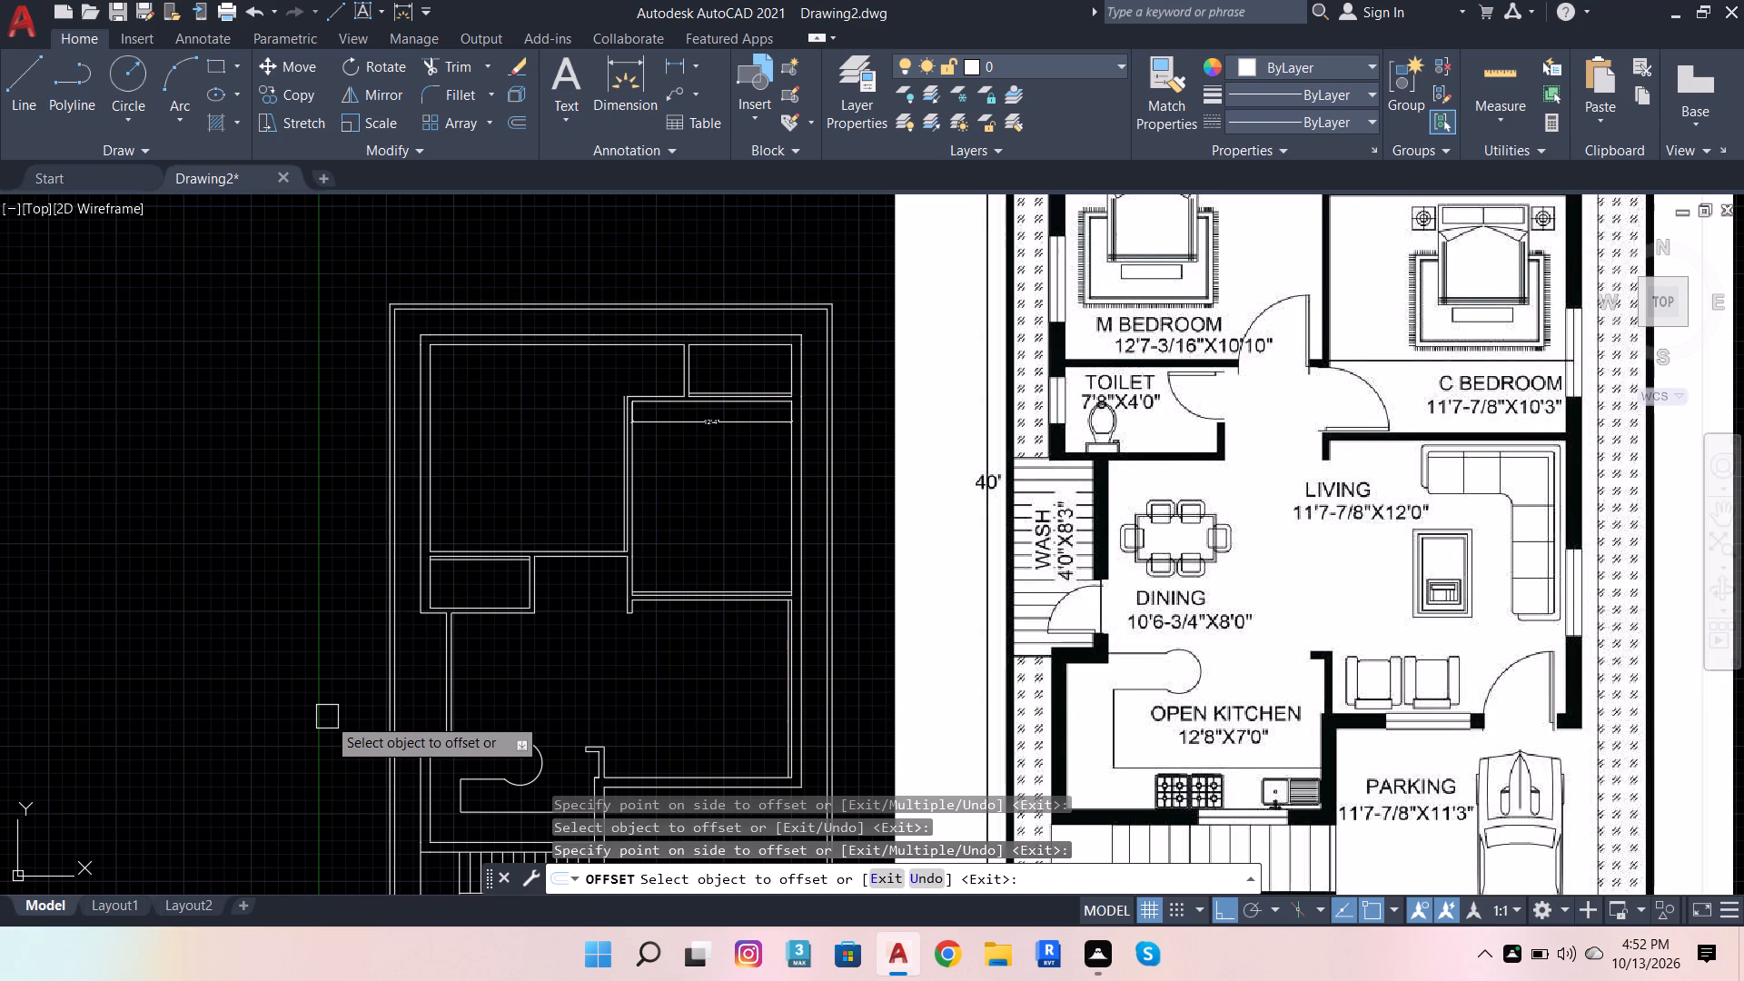
click(622, 96)
scroll(436, 607, up, 3)
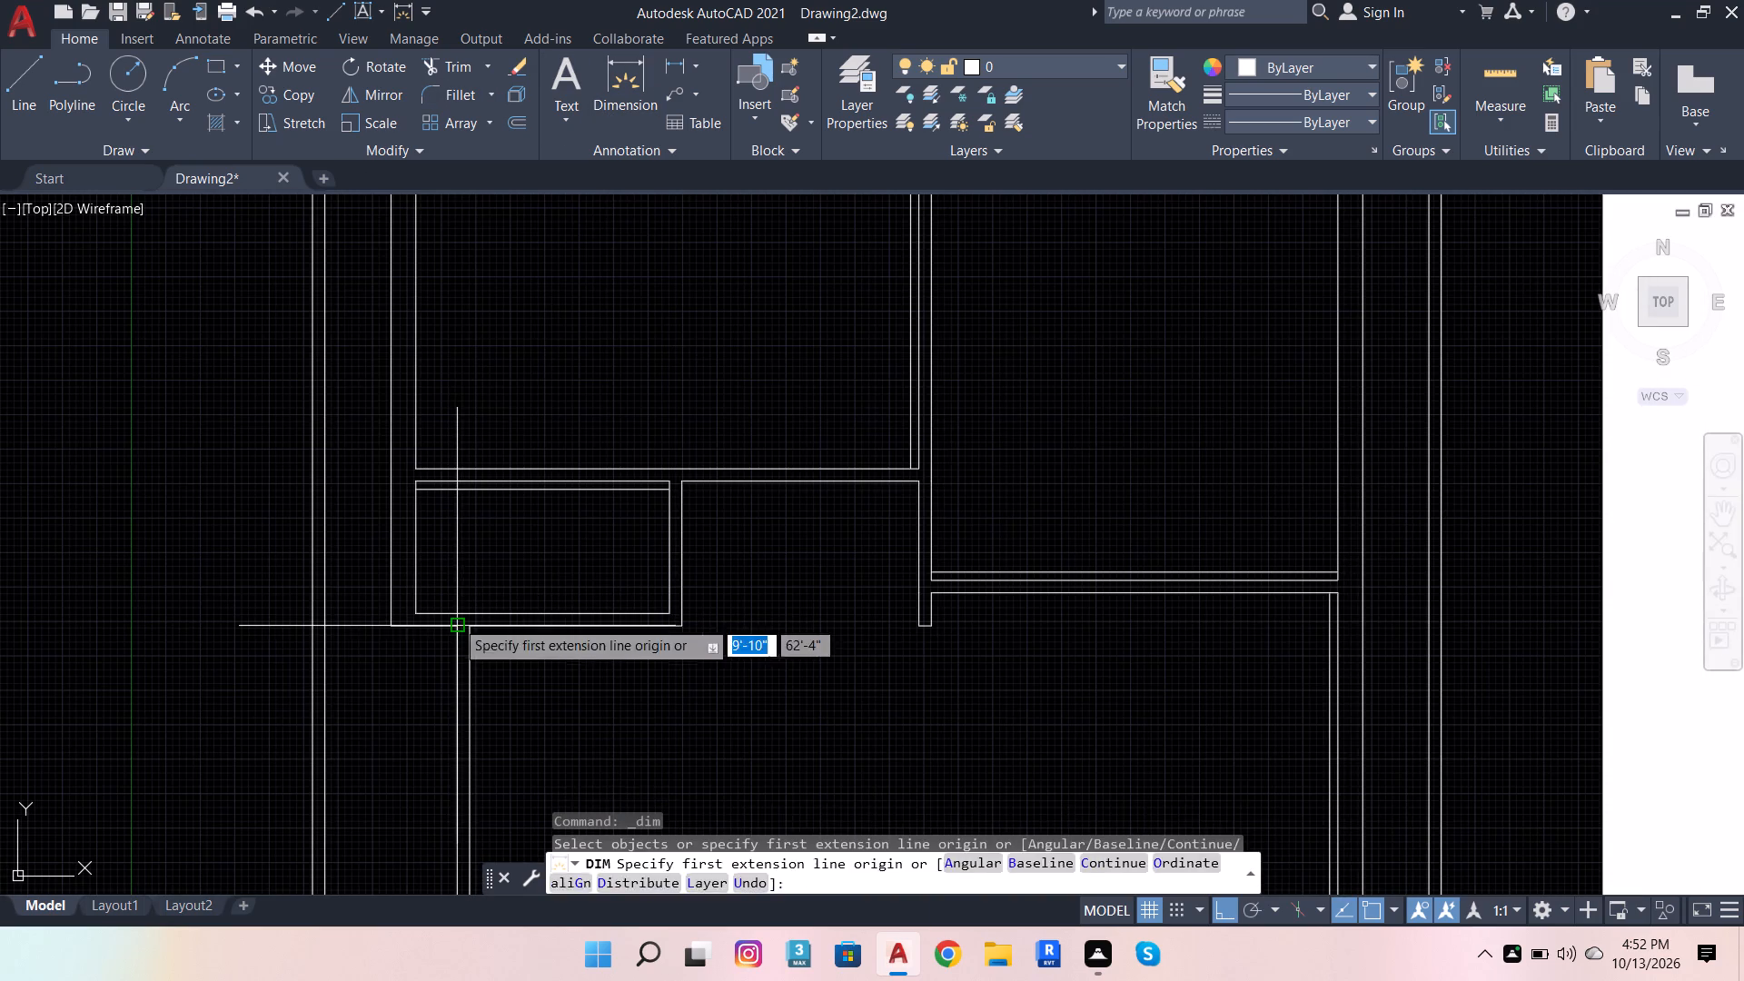
click(455, 624)
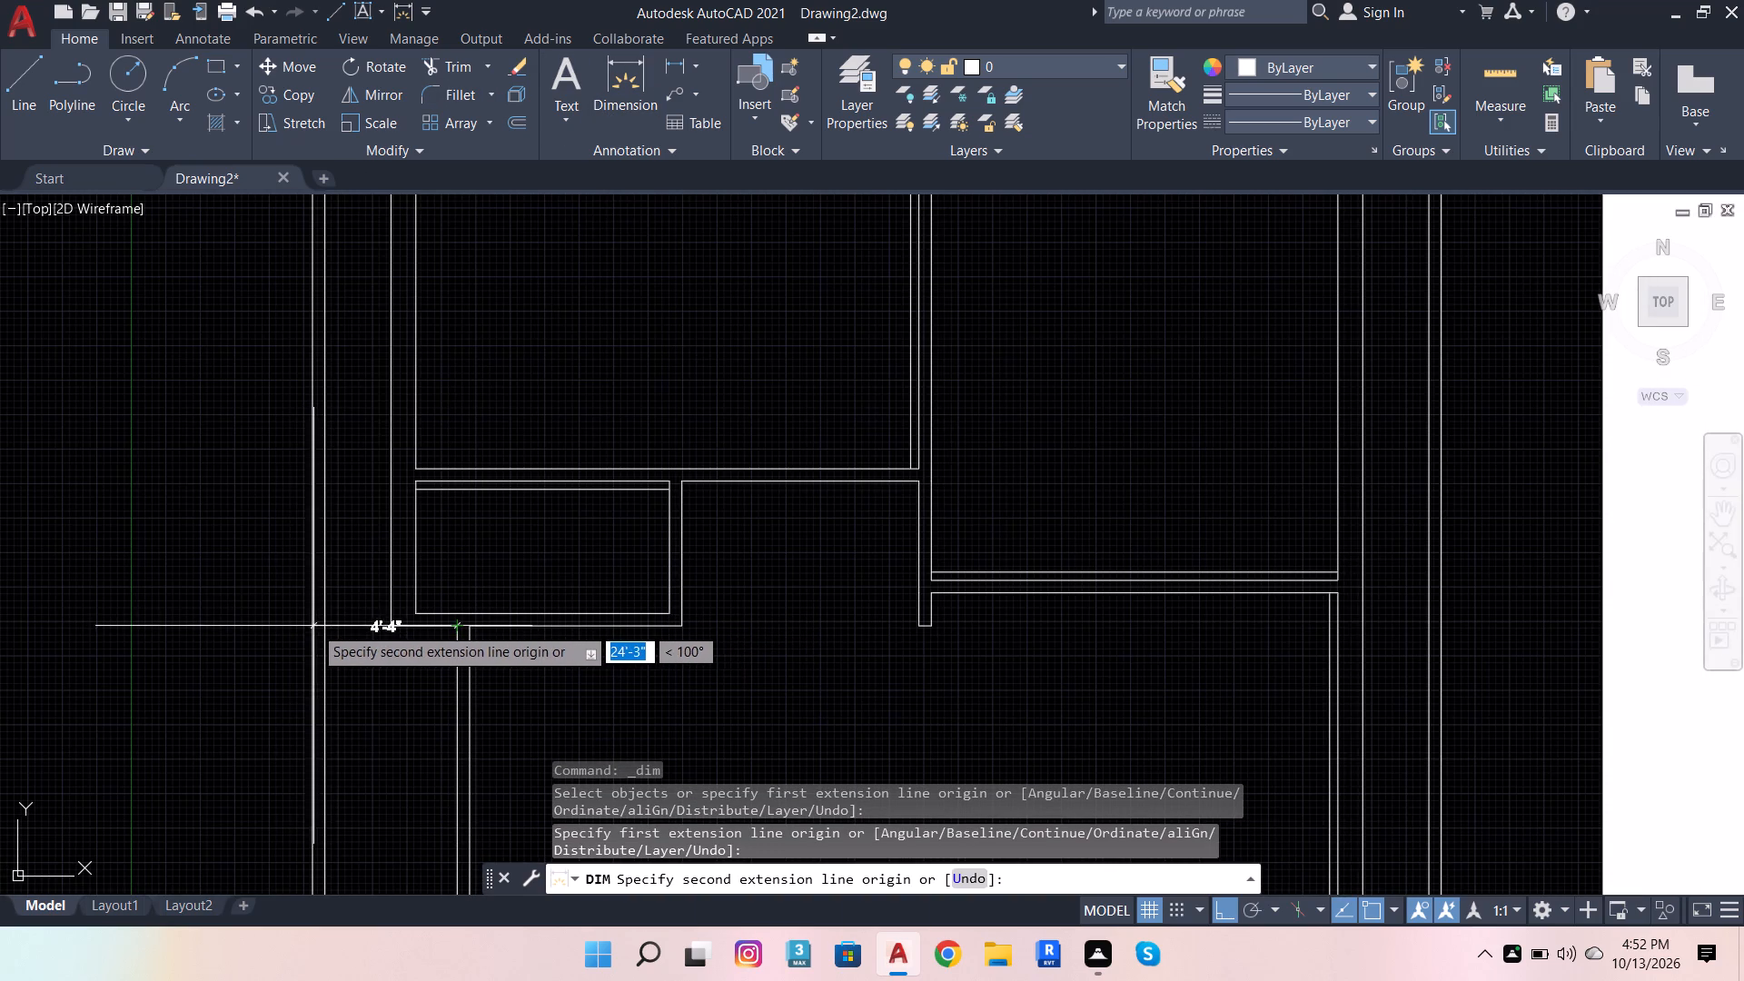
scroll(332, 649, up, 3)
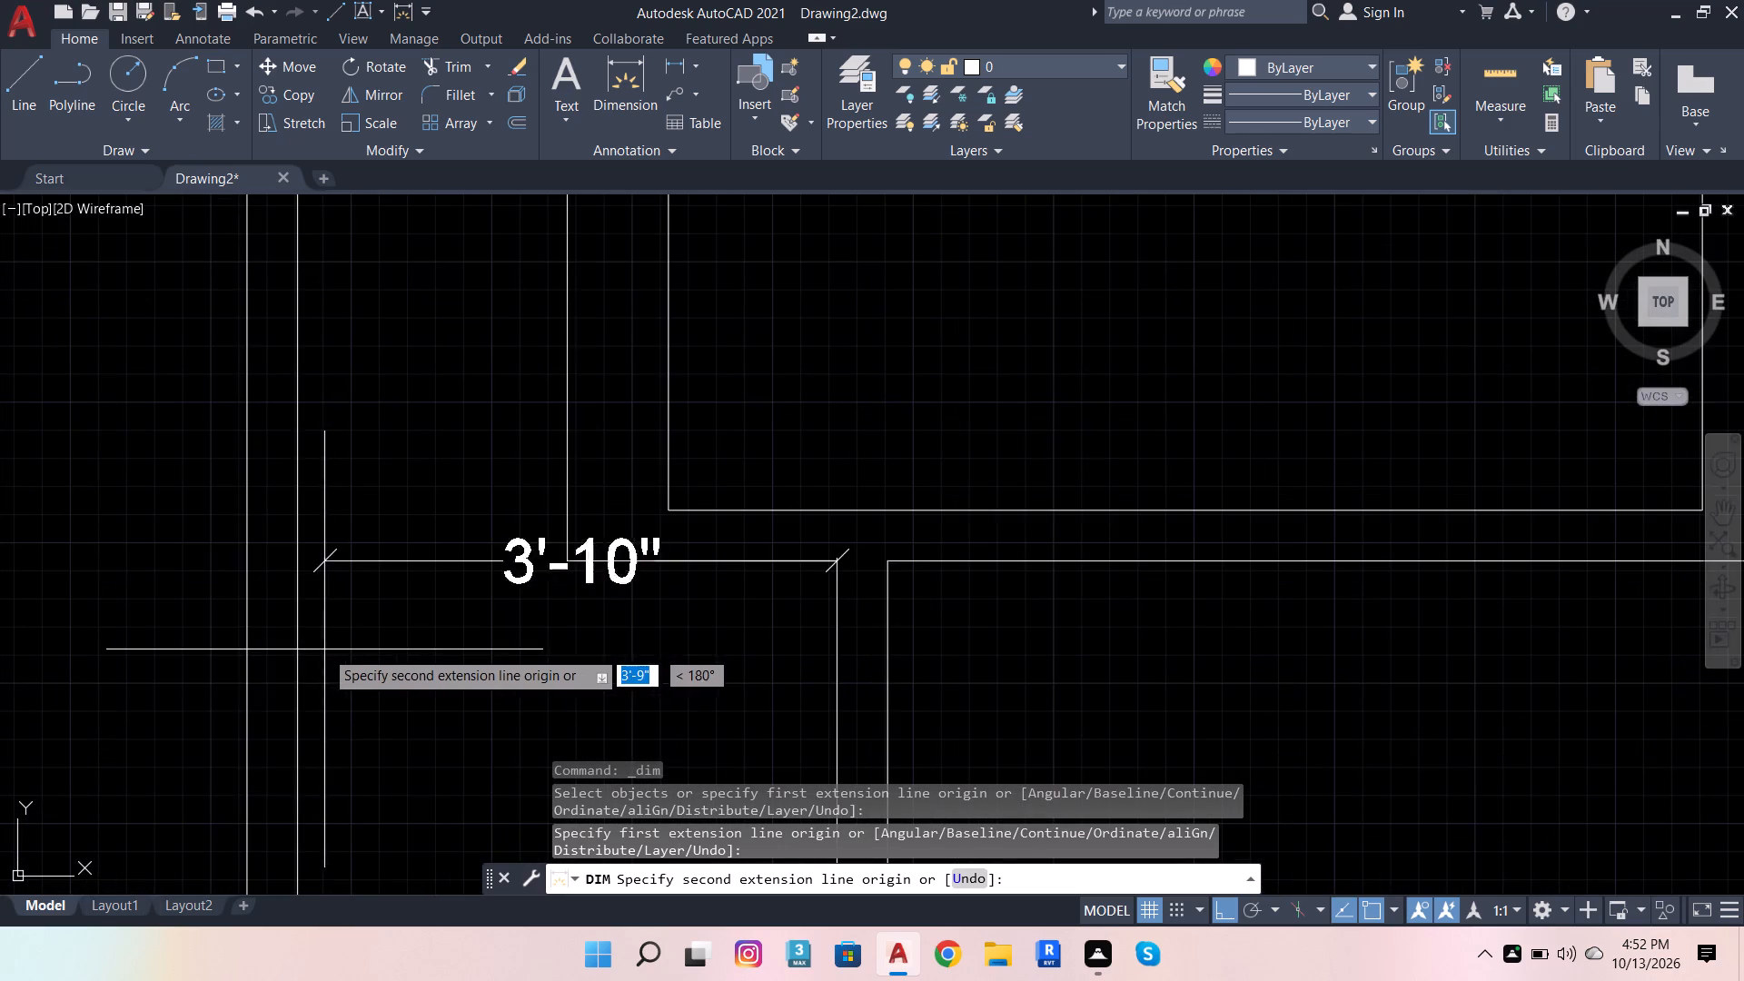
text(4')
key(Return)
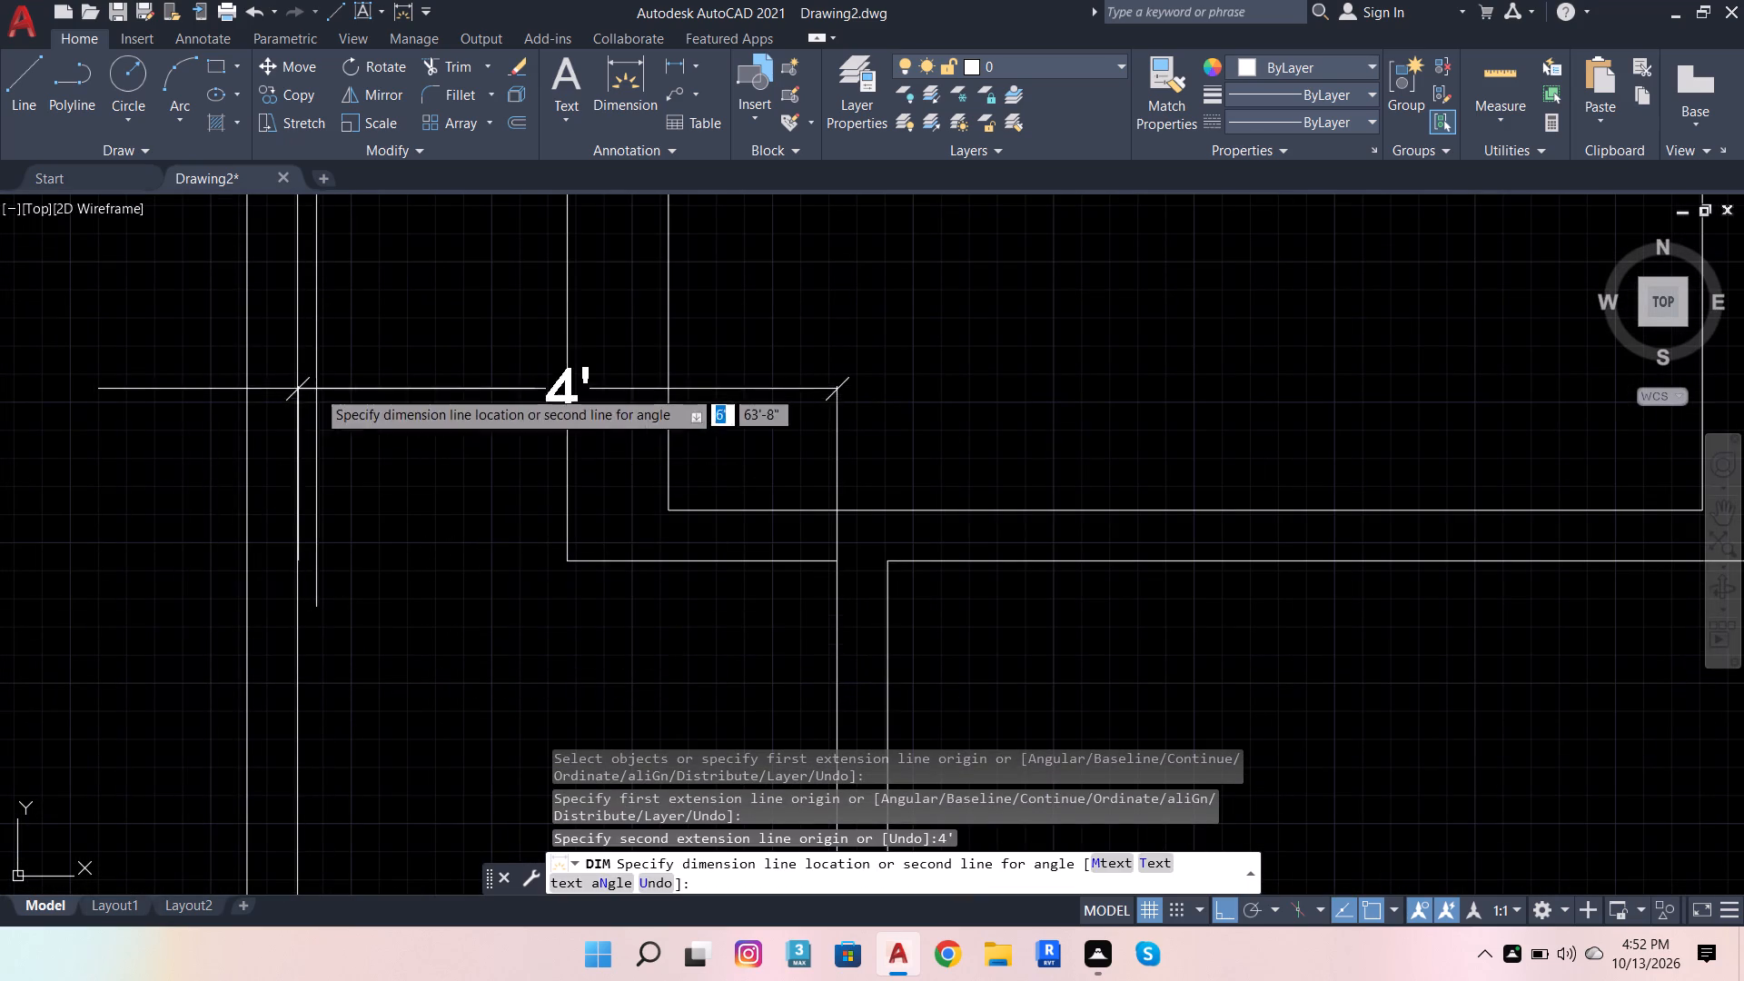
click(330, 593)
Check the wash dimension and compare the drawn plan with the reference around the wash area and kitchen.
scroll(299, 598, up, 4)
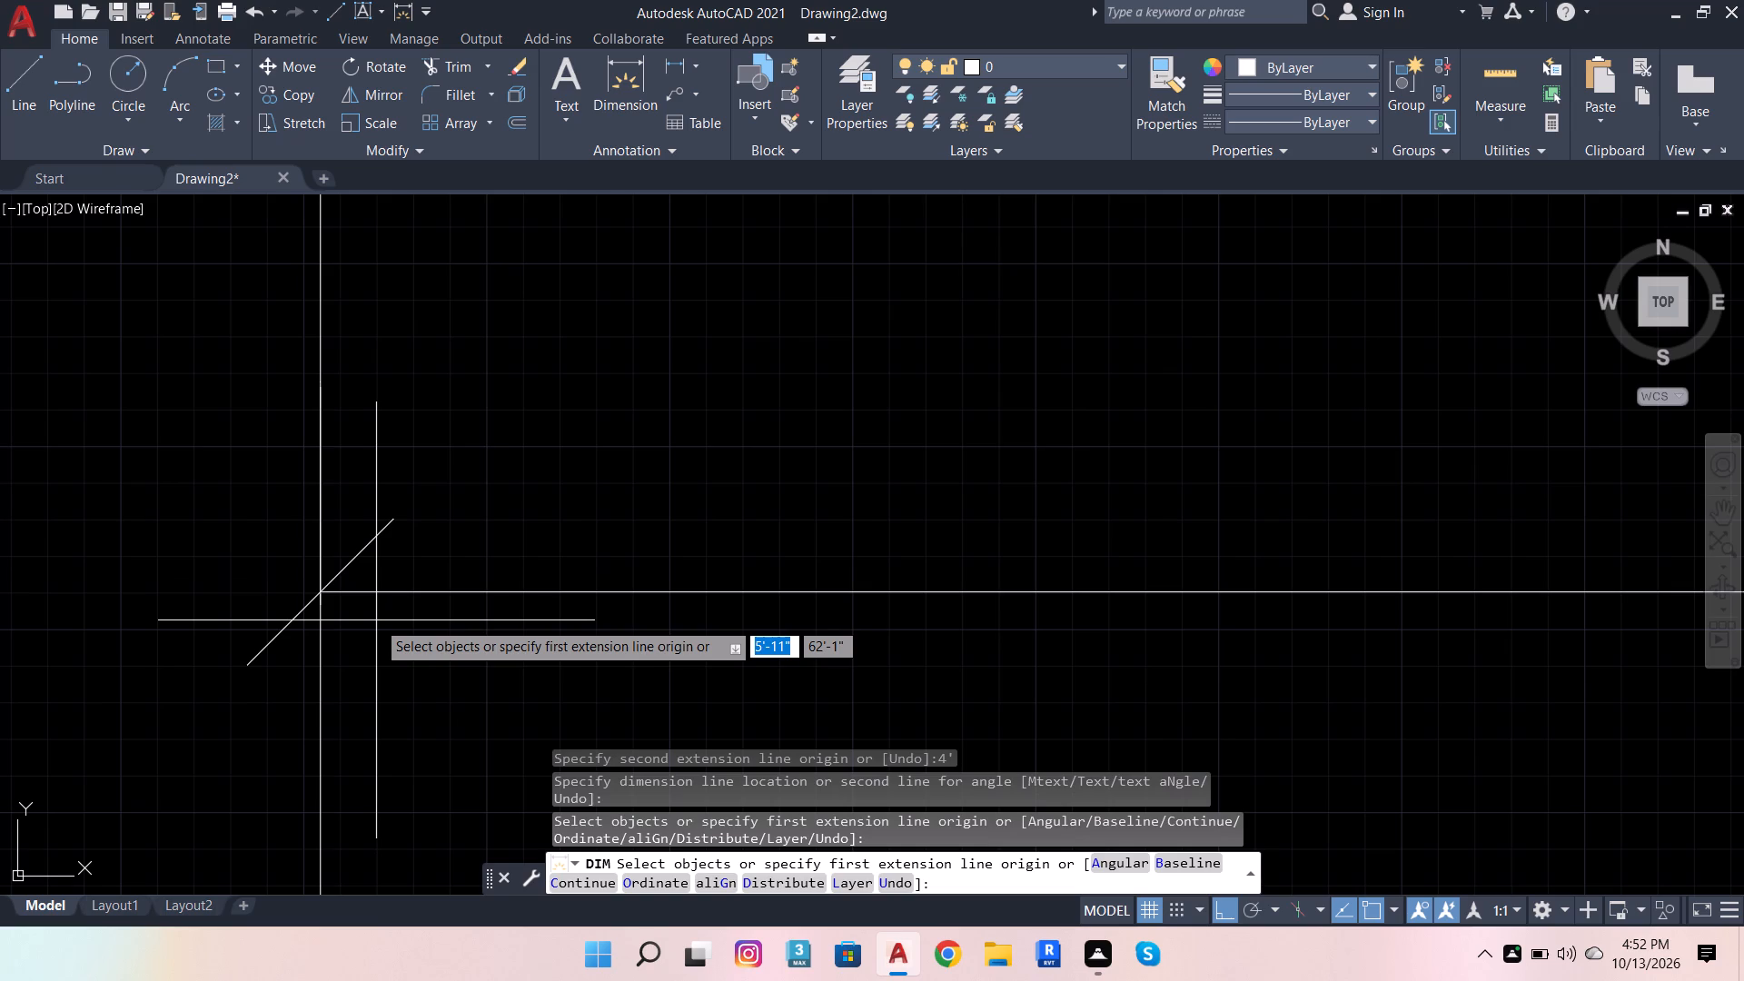
scroll(264, 655, down, 5)
scroll(414, 546, down, 2)
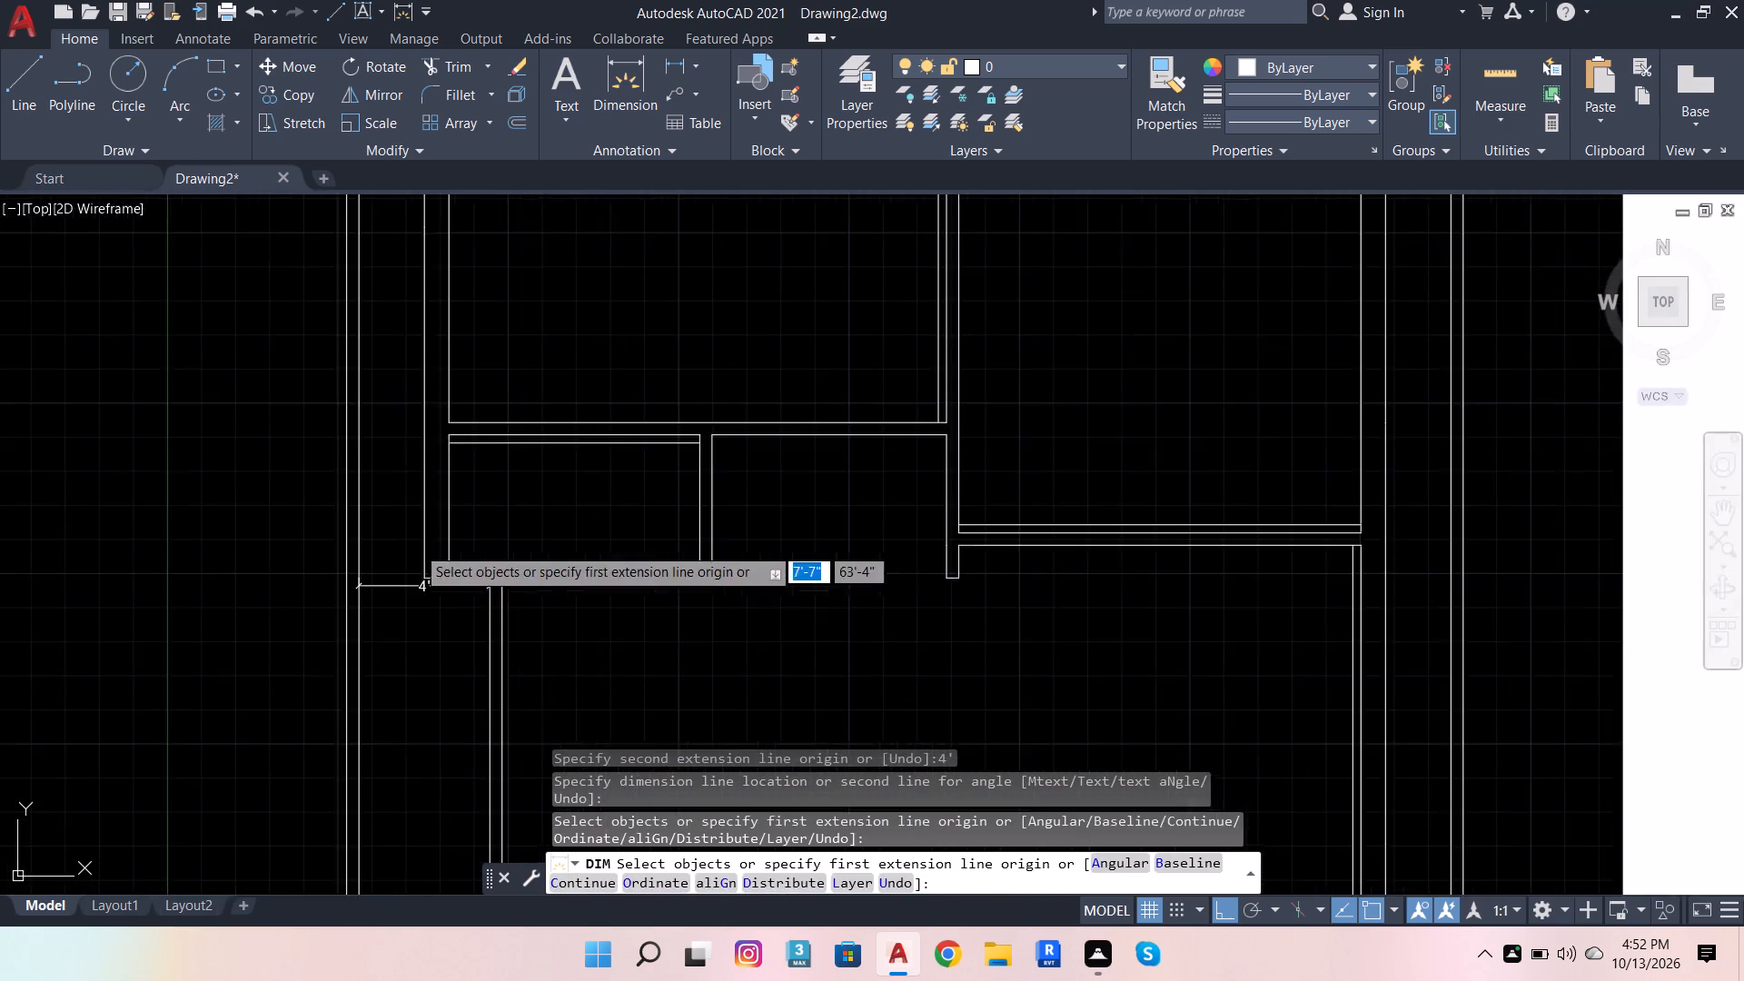
scroll(416, 547, down, 1)
scroll(585, 652, up, 1)
scroll(510, 682, down, 1)
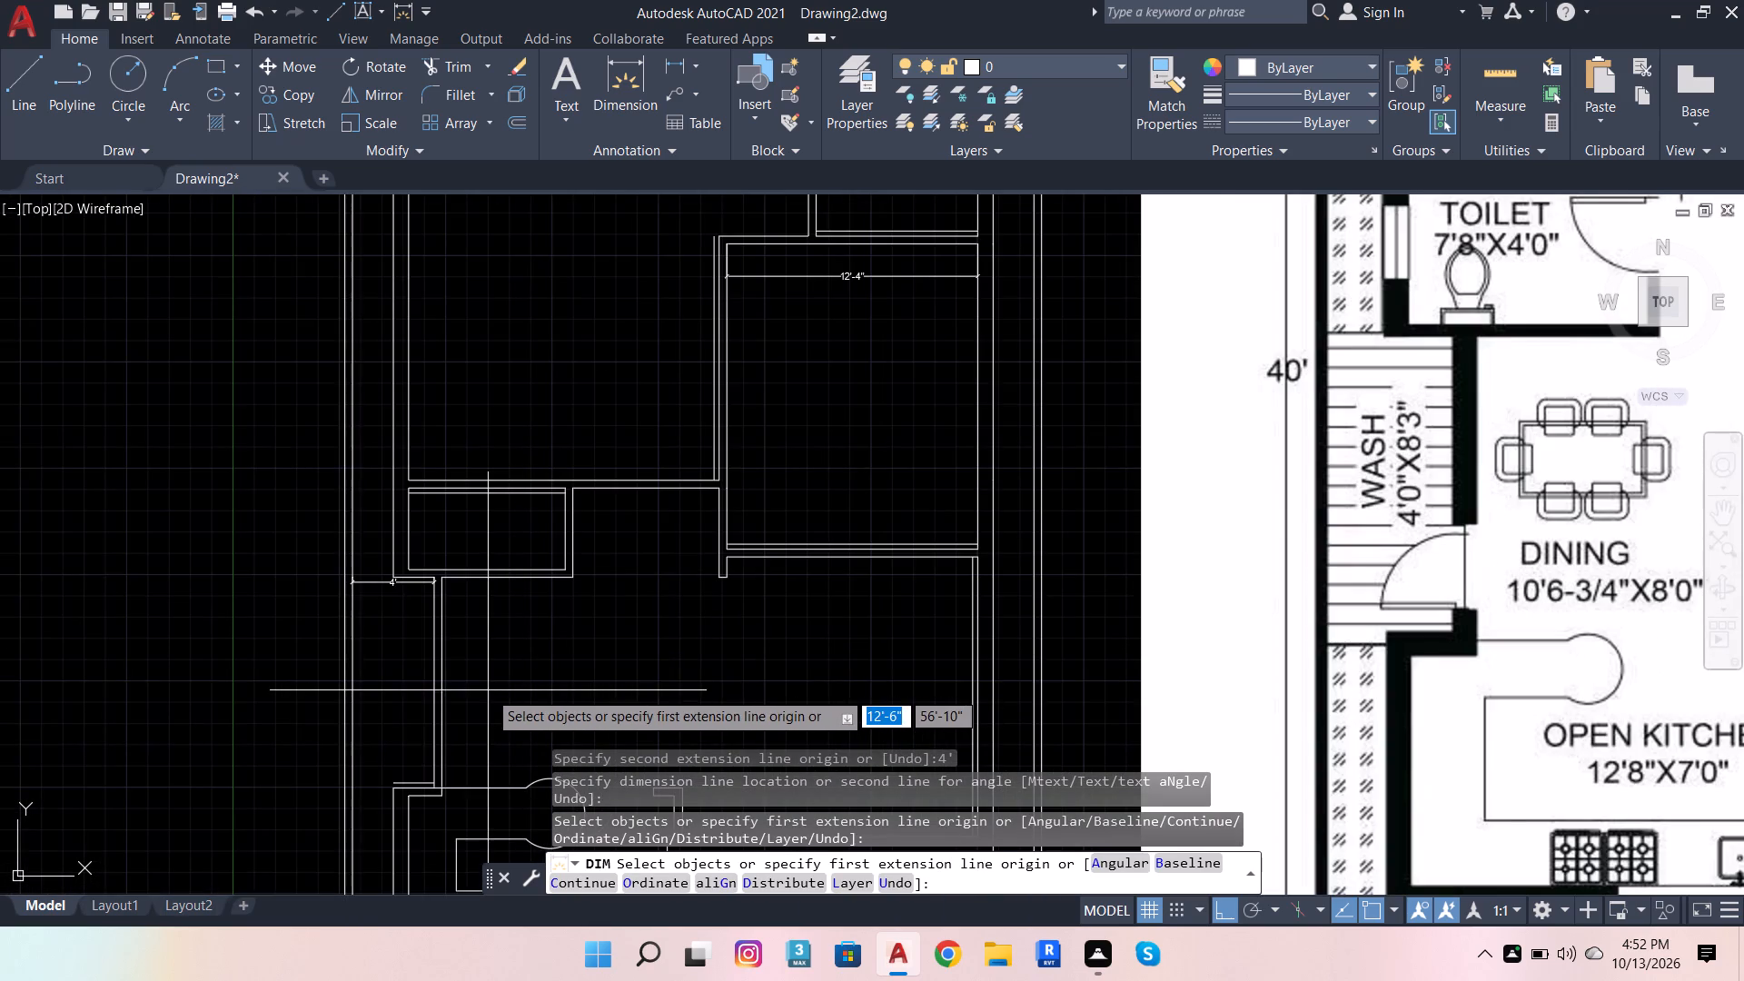
scroll(488, 690, down, 1)
scroll(569, 502, down, 1)
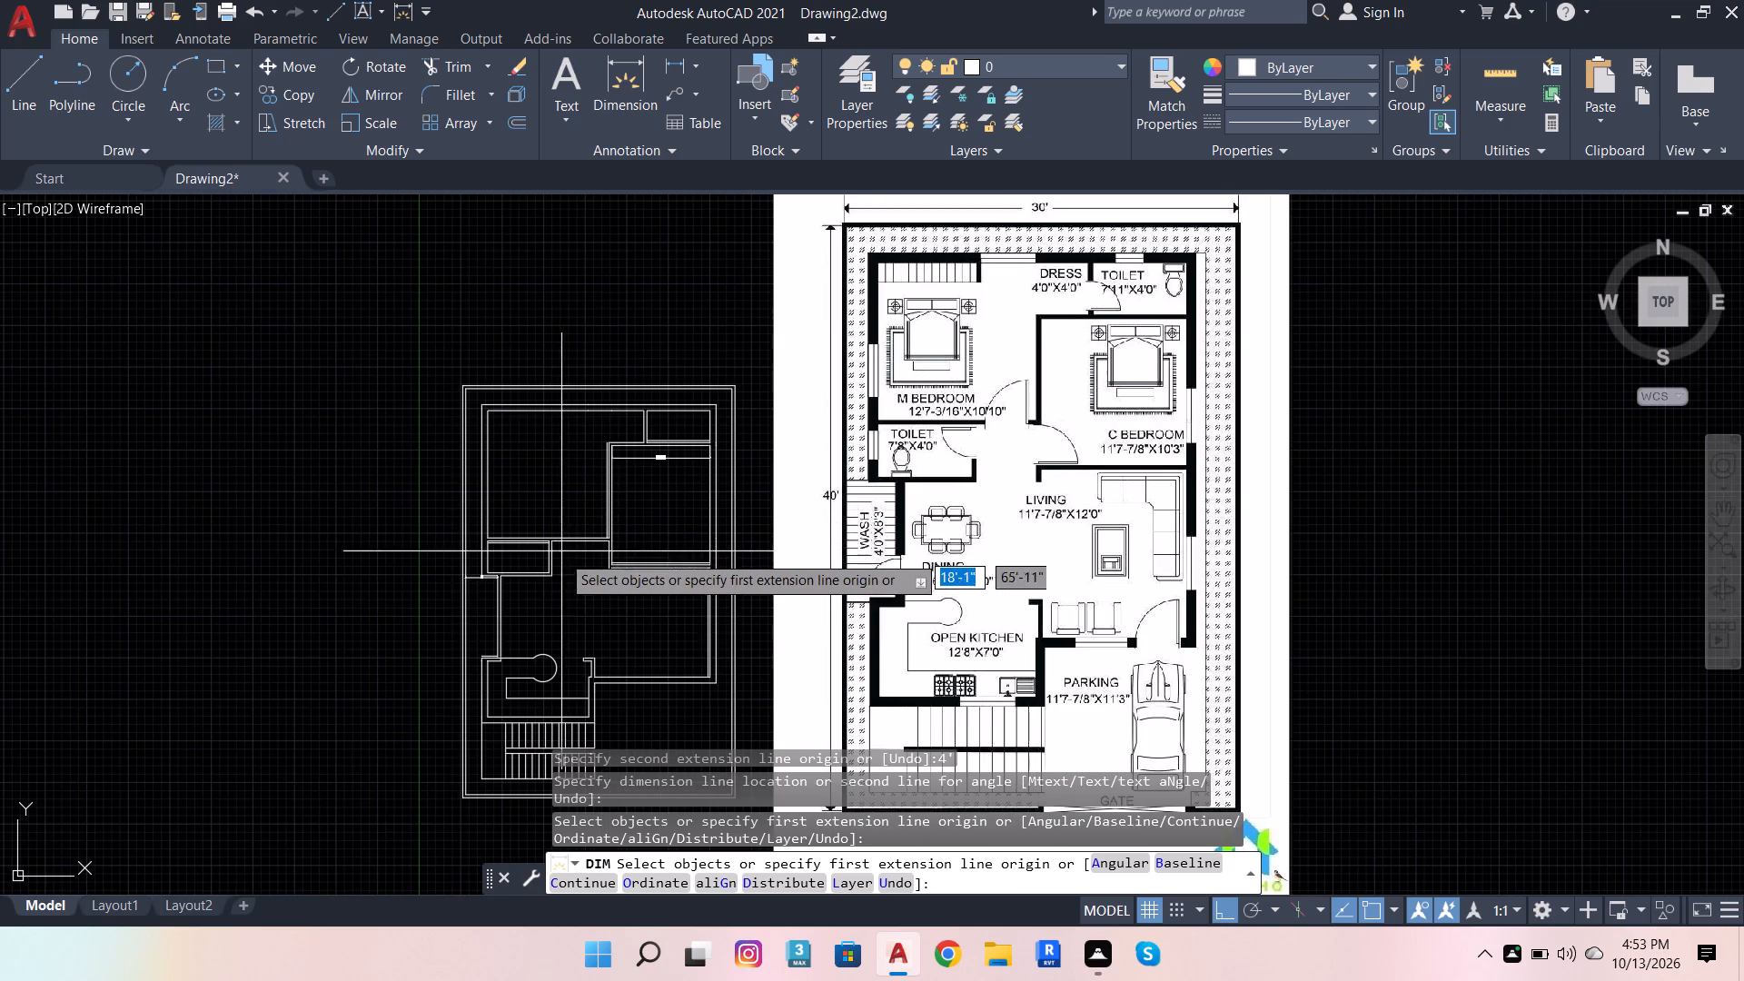
scroll(606, 609, up, 1)
scroll(615, 610, down, 1)
scroll(526, 699, up, 3)
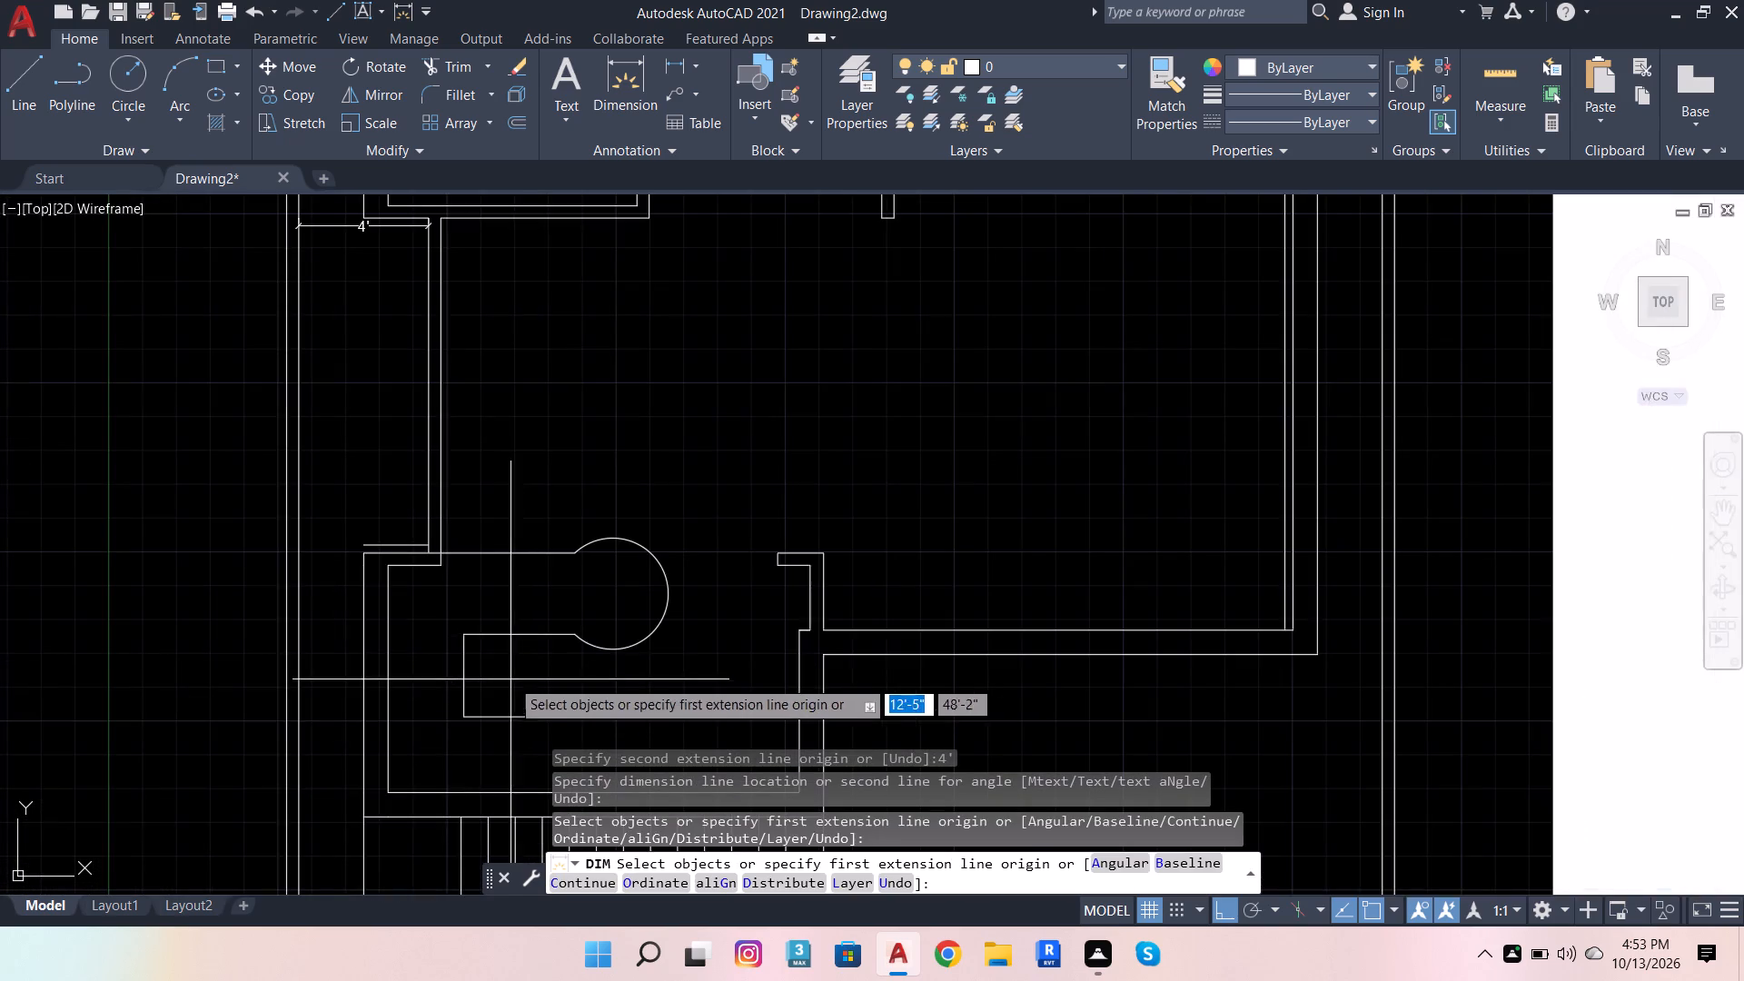
scroll(474, 600, up, 1)
key(Escape)
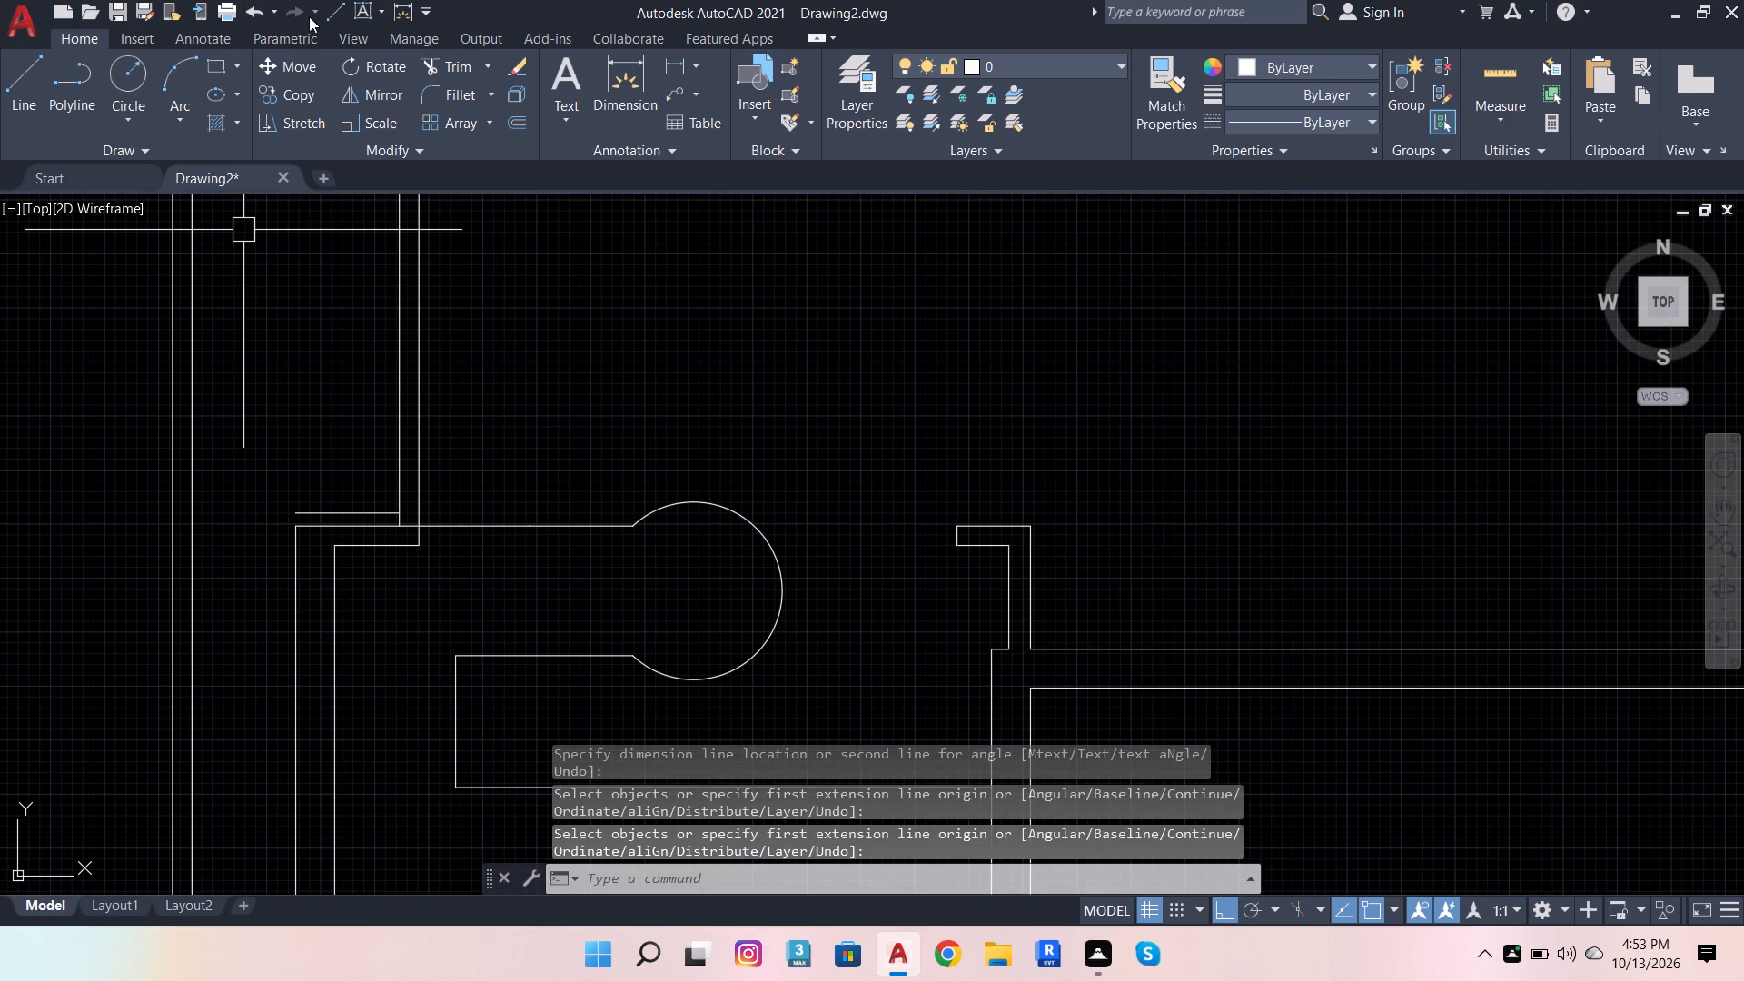
Trim the extra offset line above the kitchen's upper-left corner and the line segment crossing the wall between wash and dining.
click(452, 66)
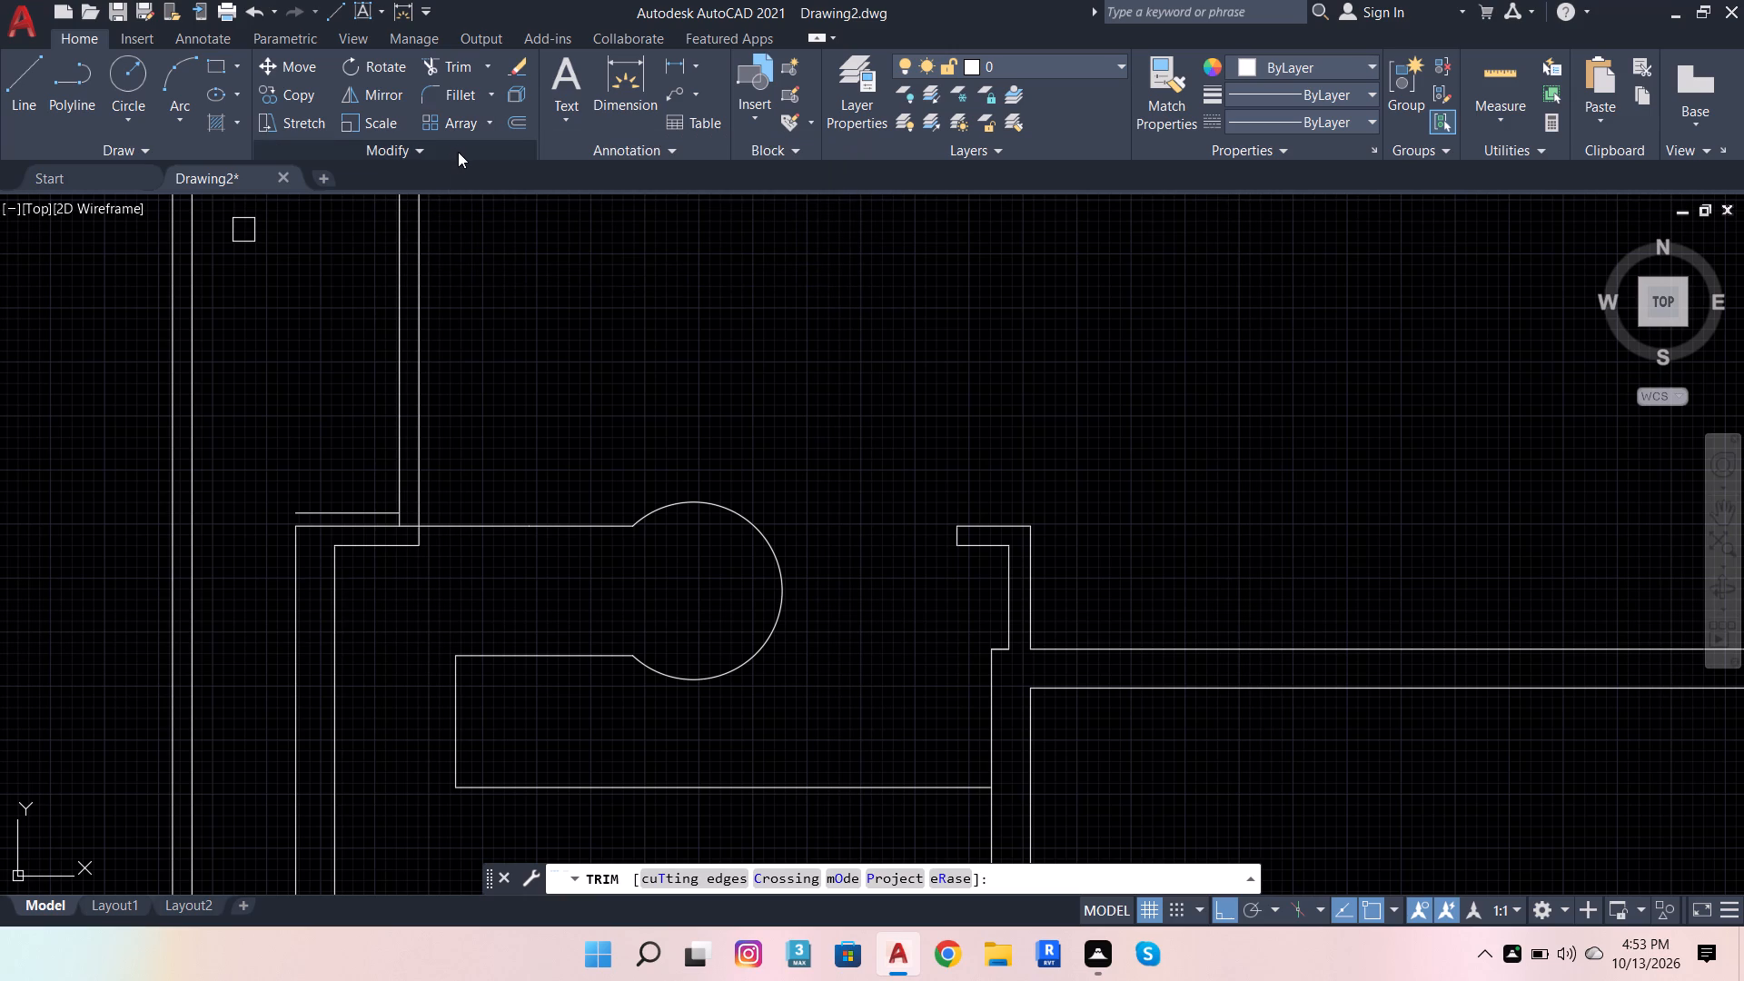
click(312, 506)
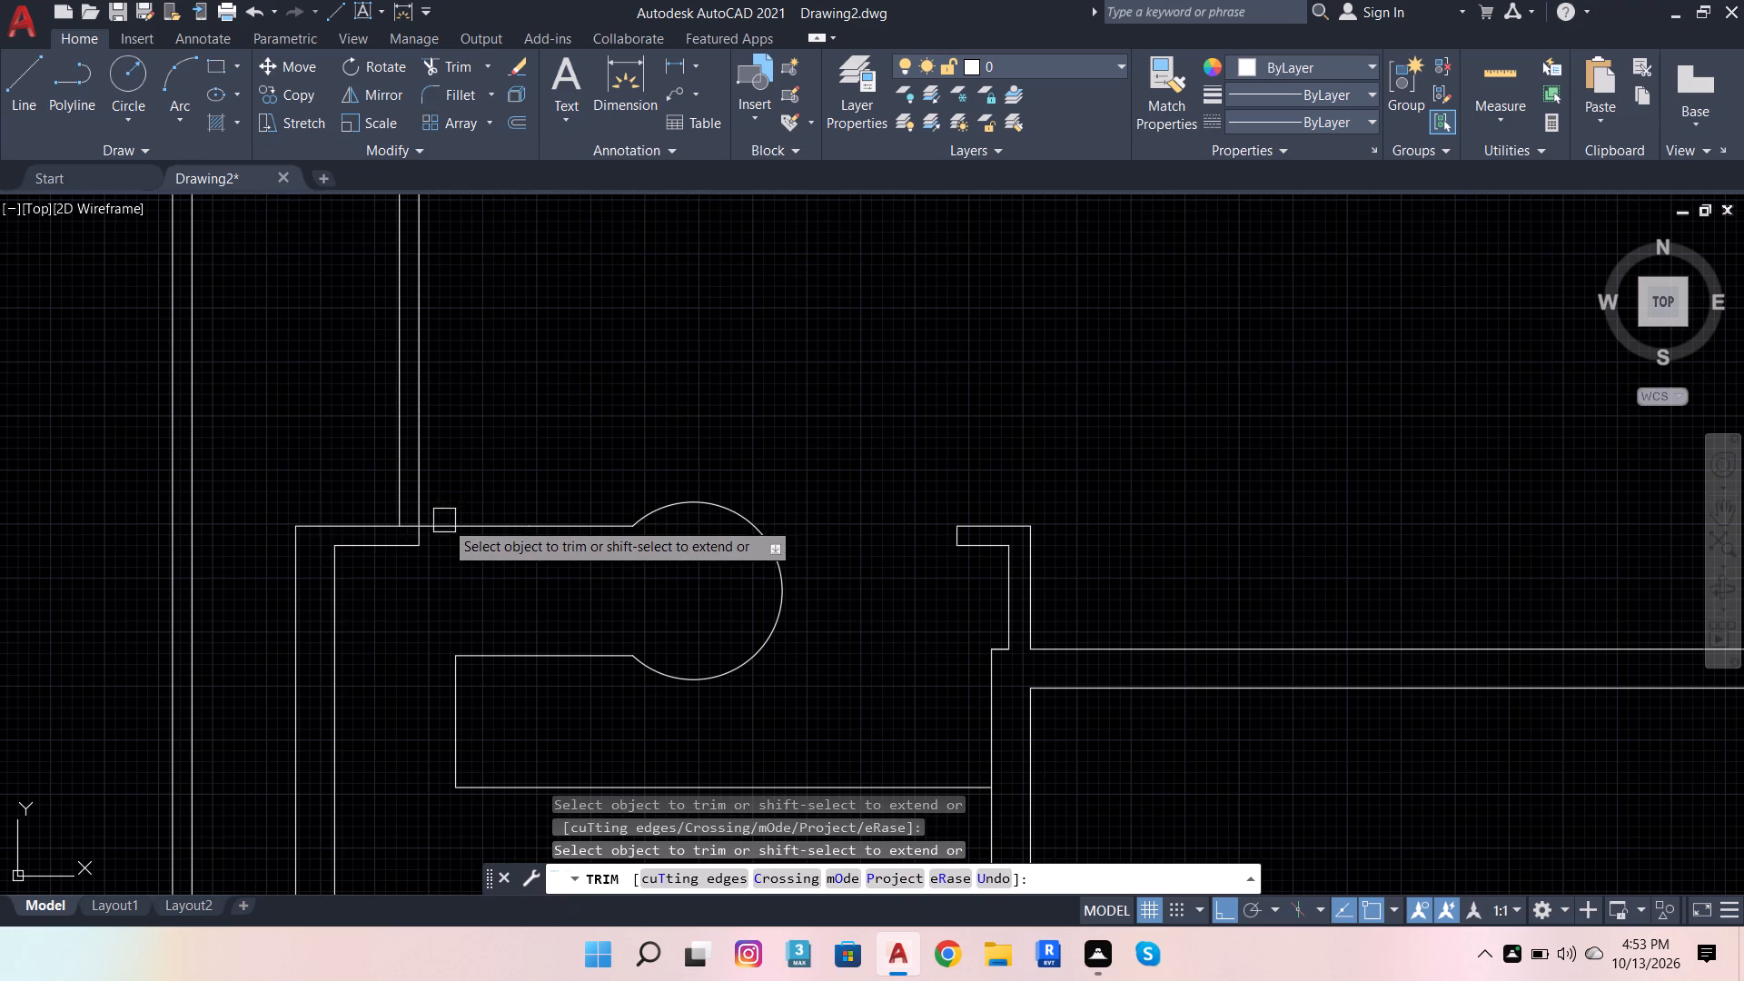
scroll(444, 521, up, 2)
click(344, 540)
scroll(577, 448, down, 3)
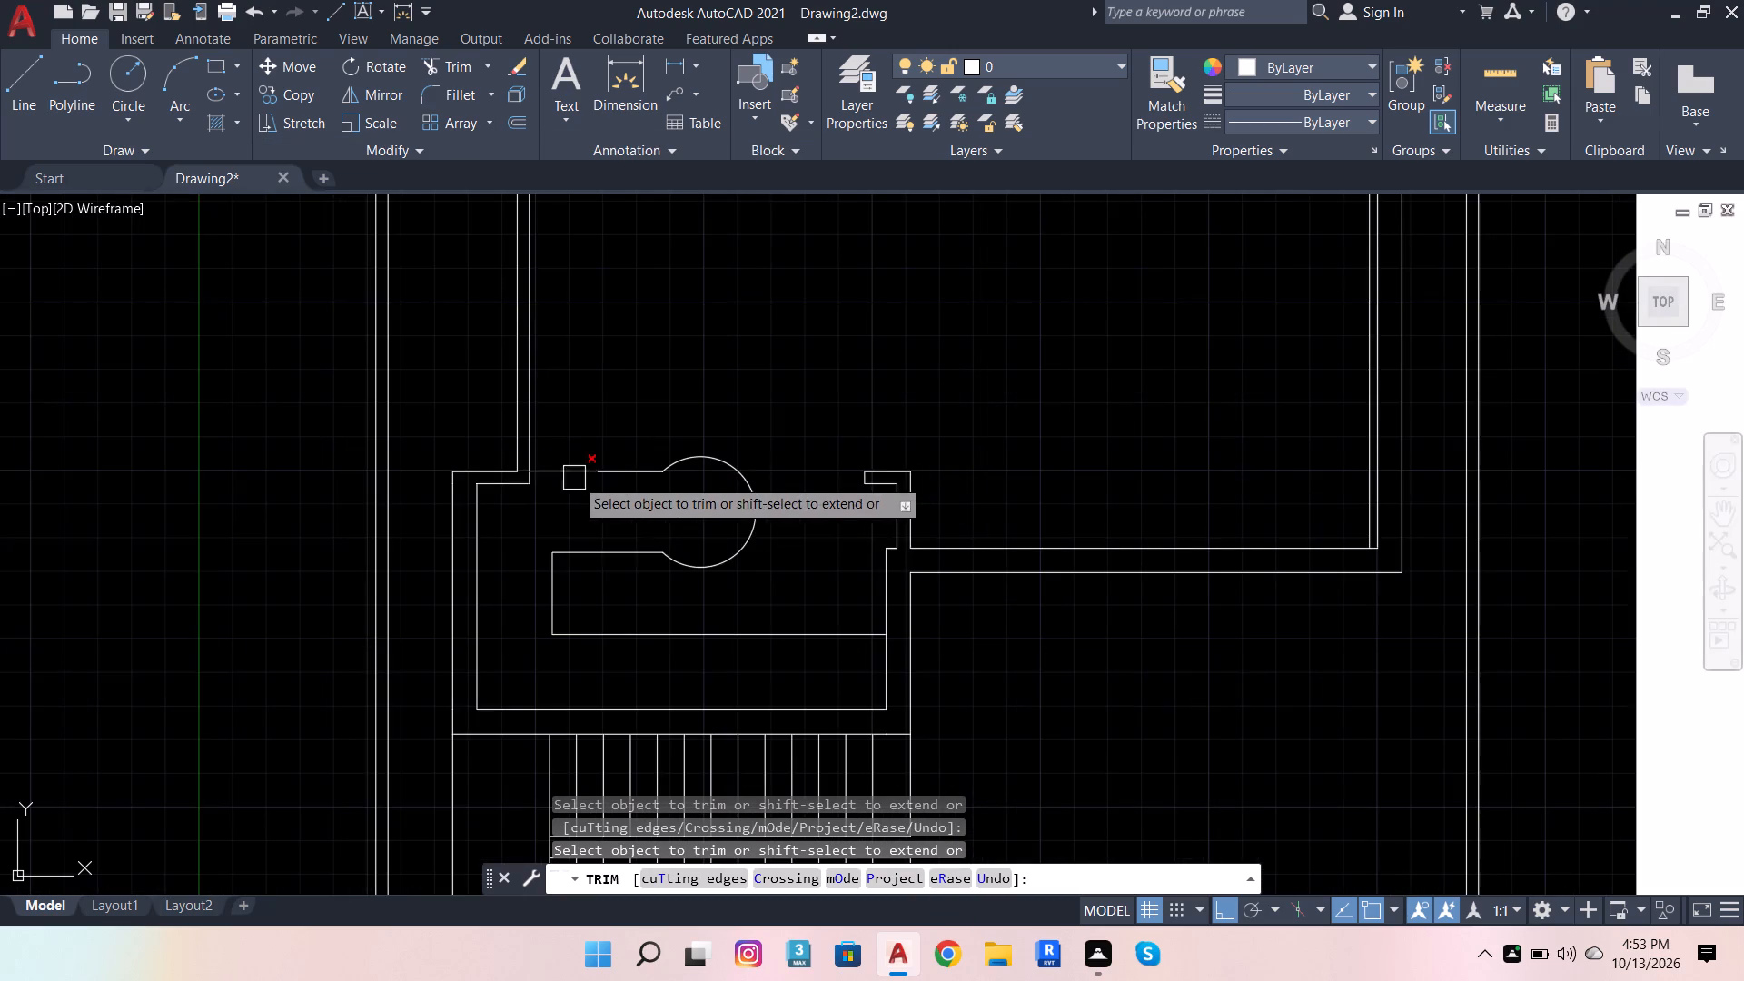
scroll(580, 501, down, 3)
scroll(717, 500, up, 2)
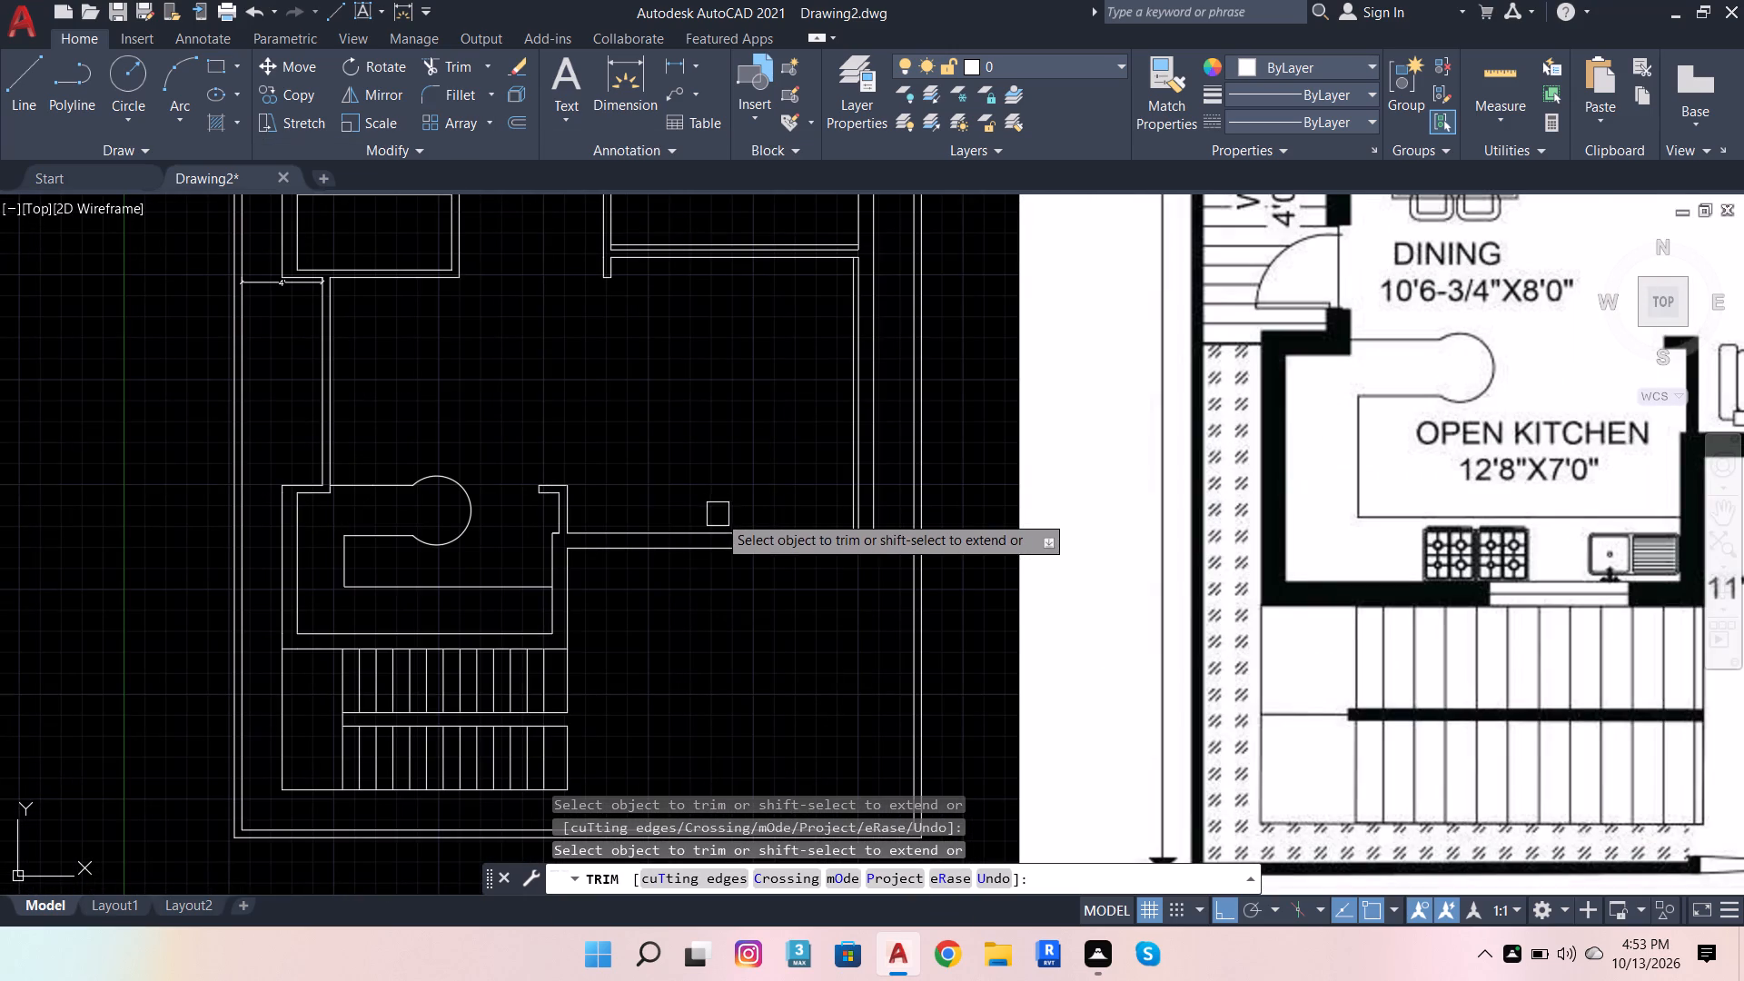
scroll(703, 524, down, 1)
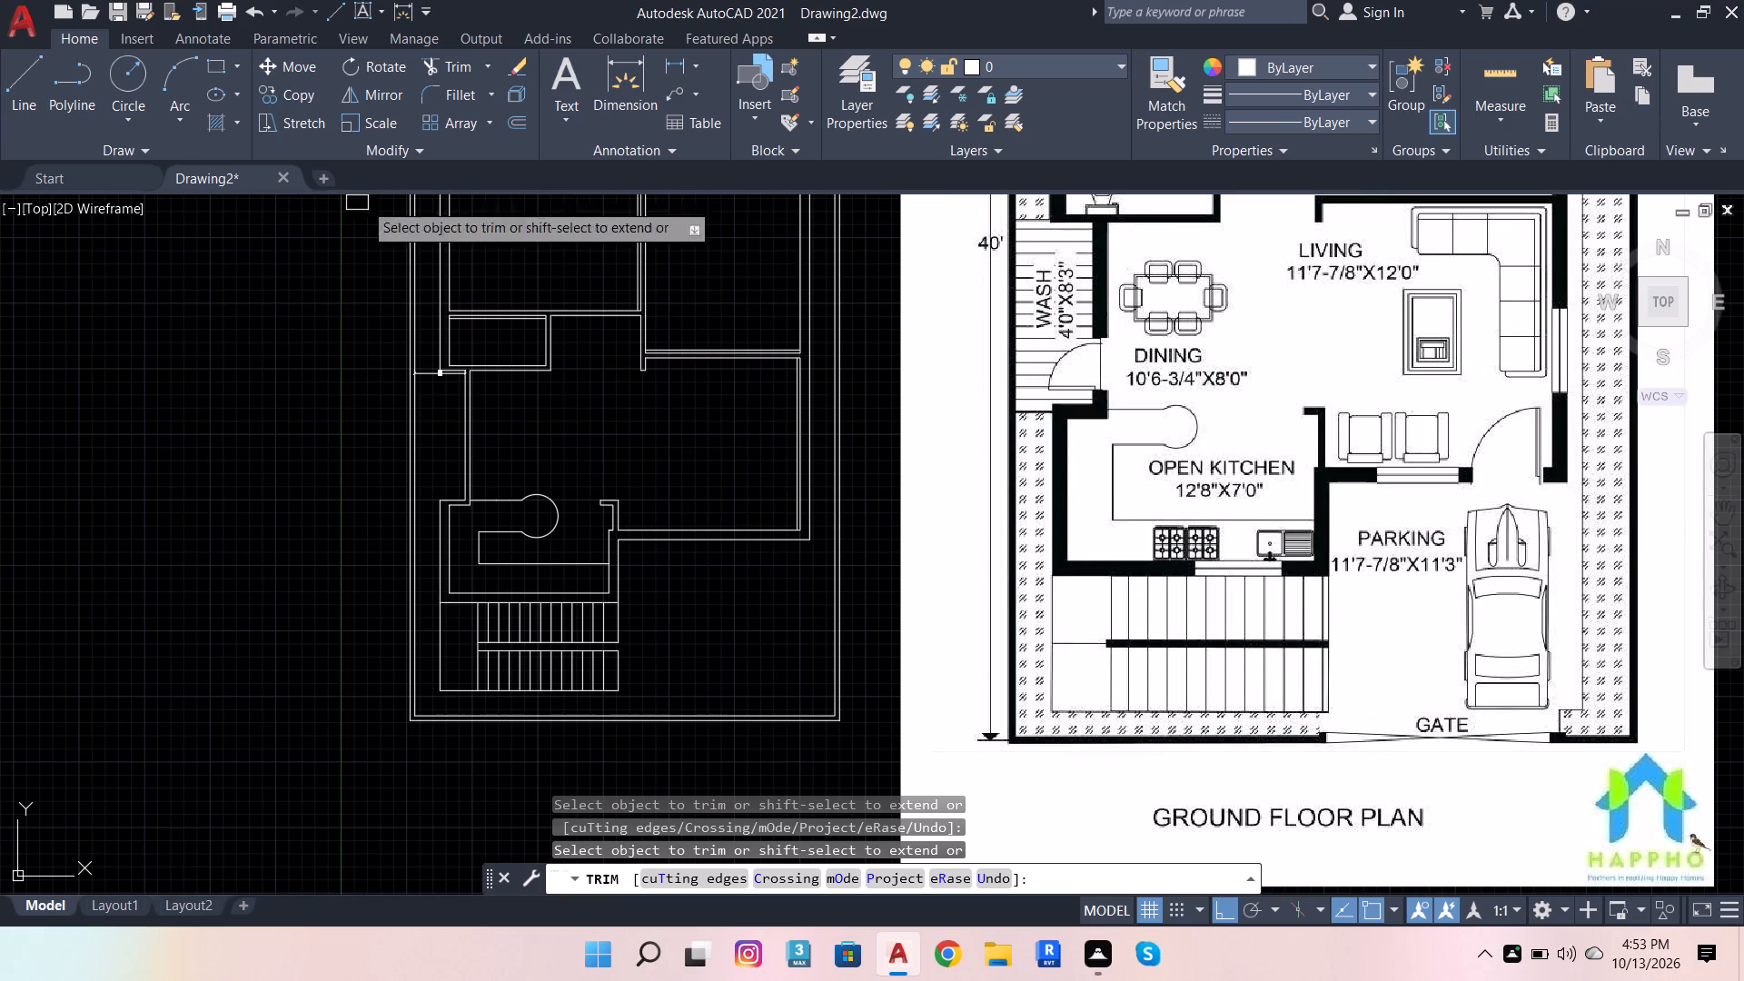
scroll(791, 530, up, 1)
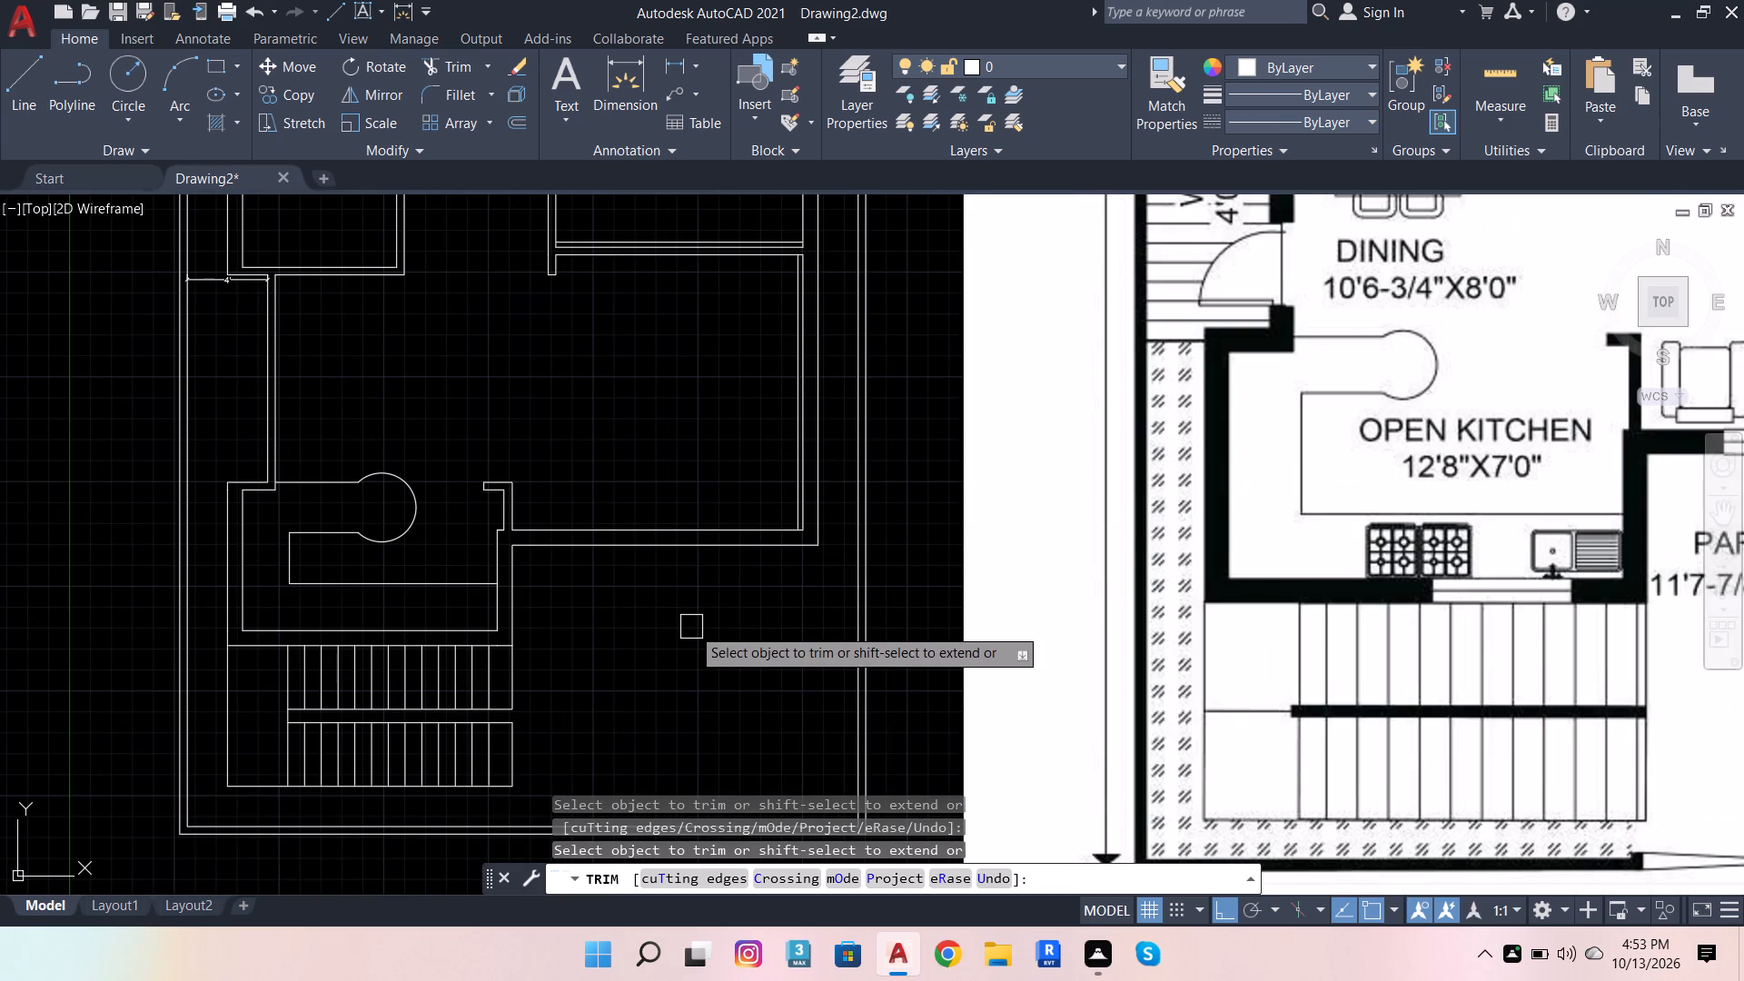
key(Escape)
Offset the living room's inner line beside its right wall 2'8" to the left, into the room.
scroll(784, 481, up, 2)
click(817, 516)
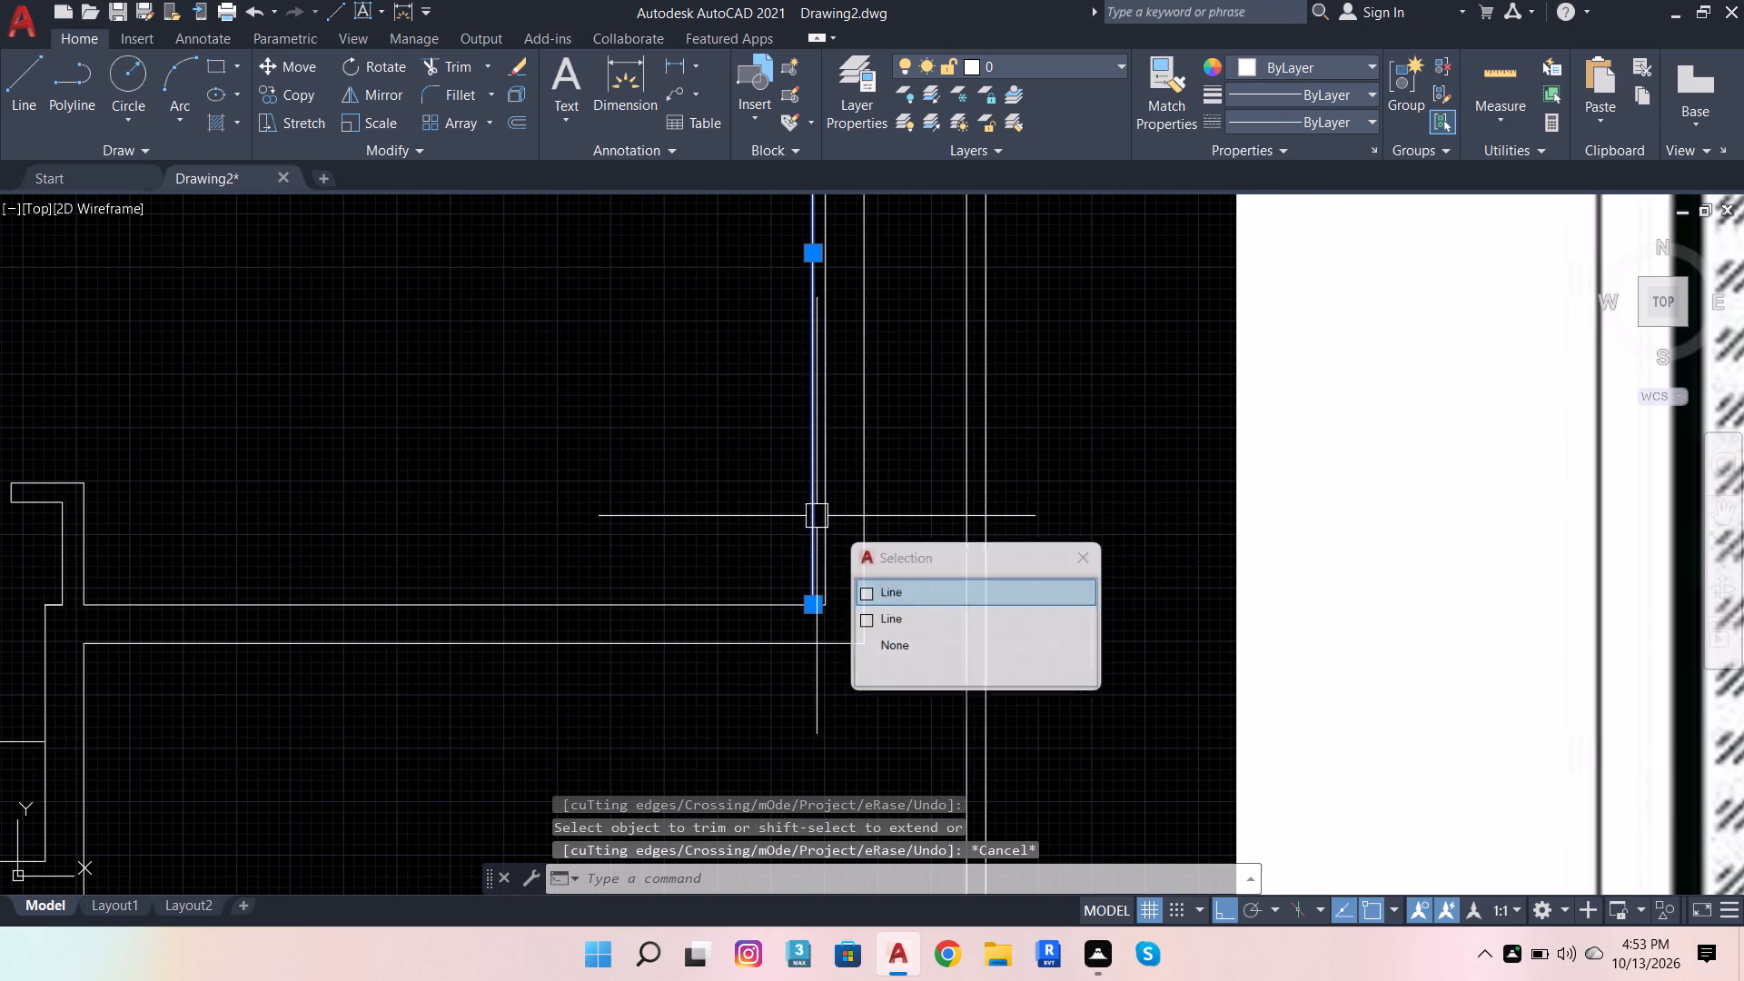
key(o)
key(Return)
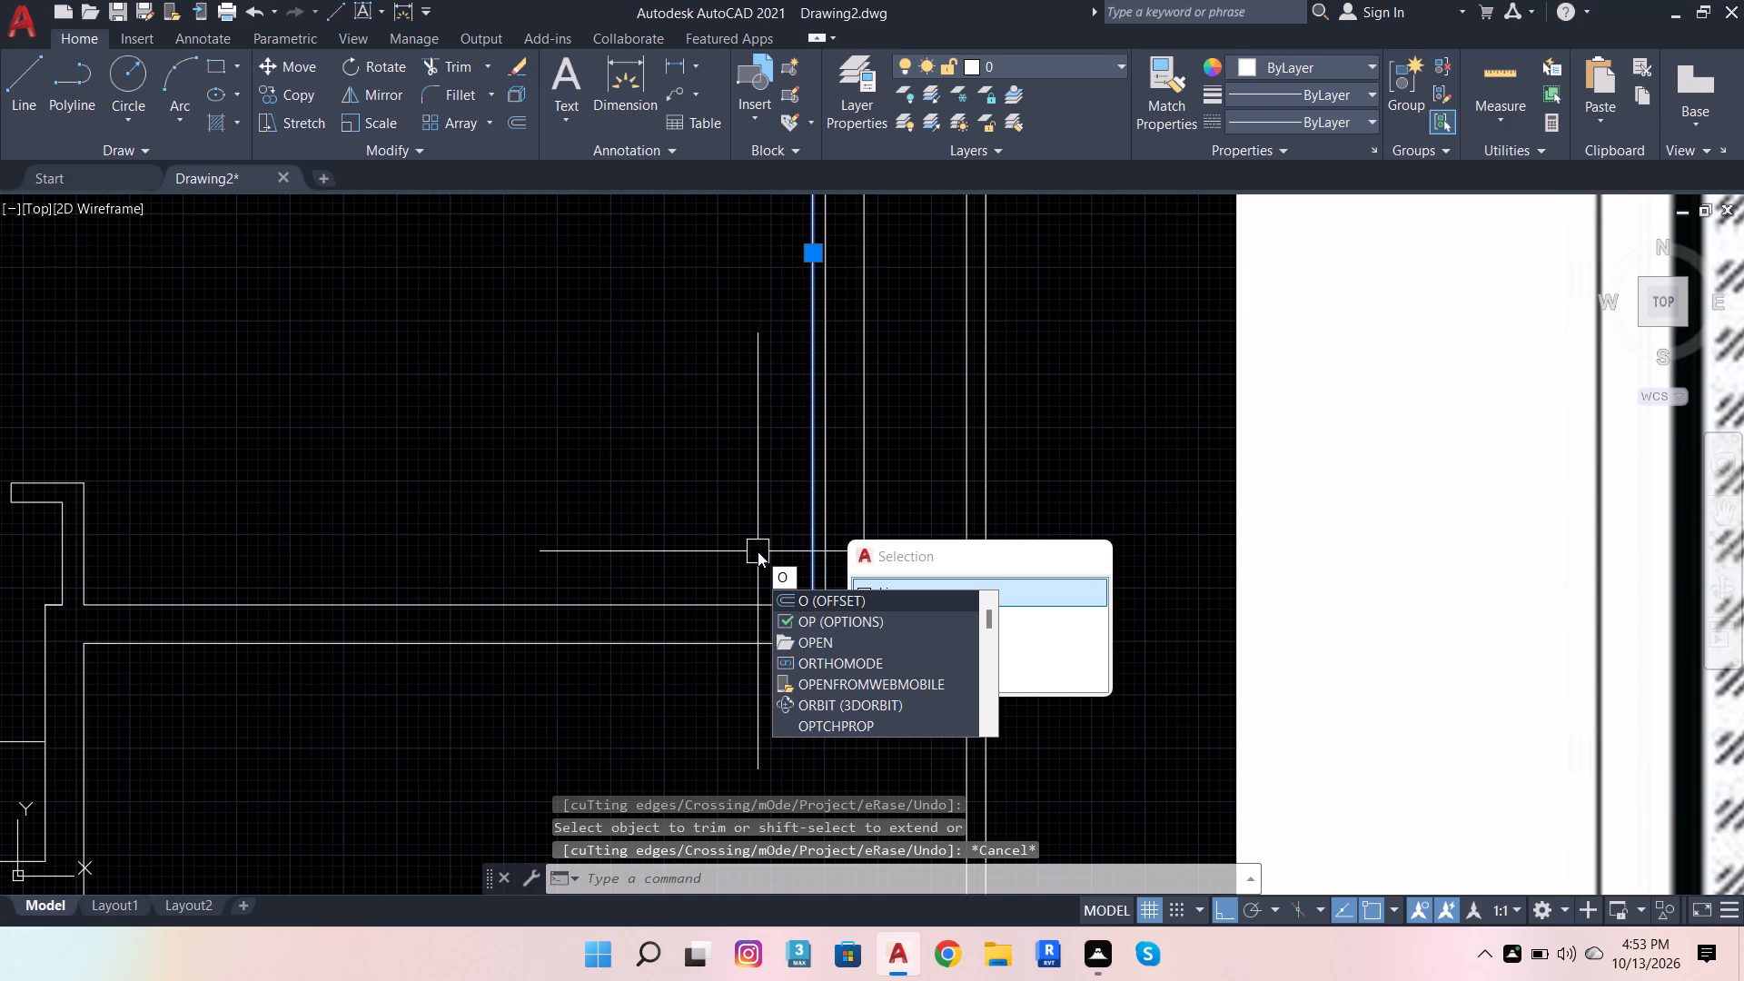
key(Return)
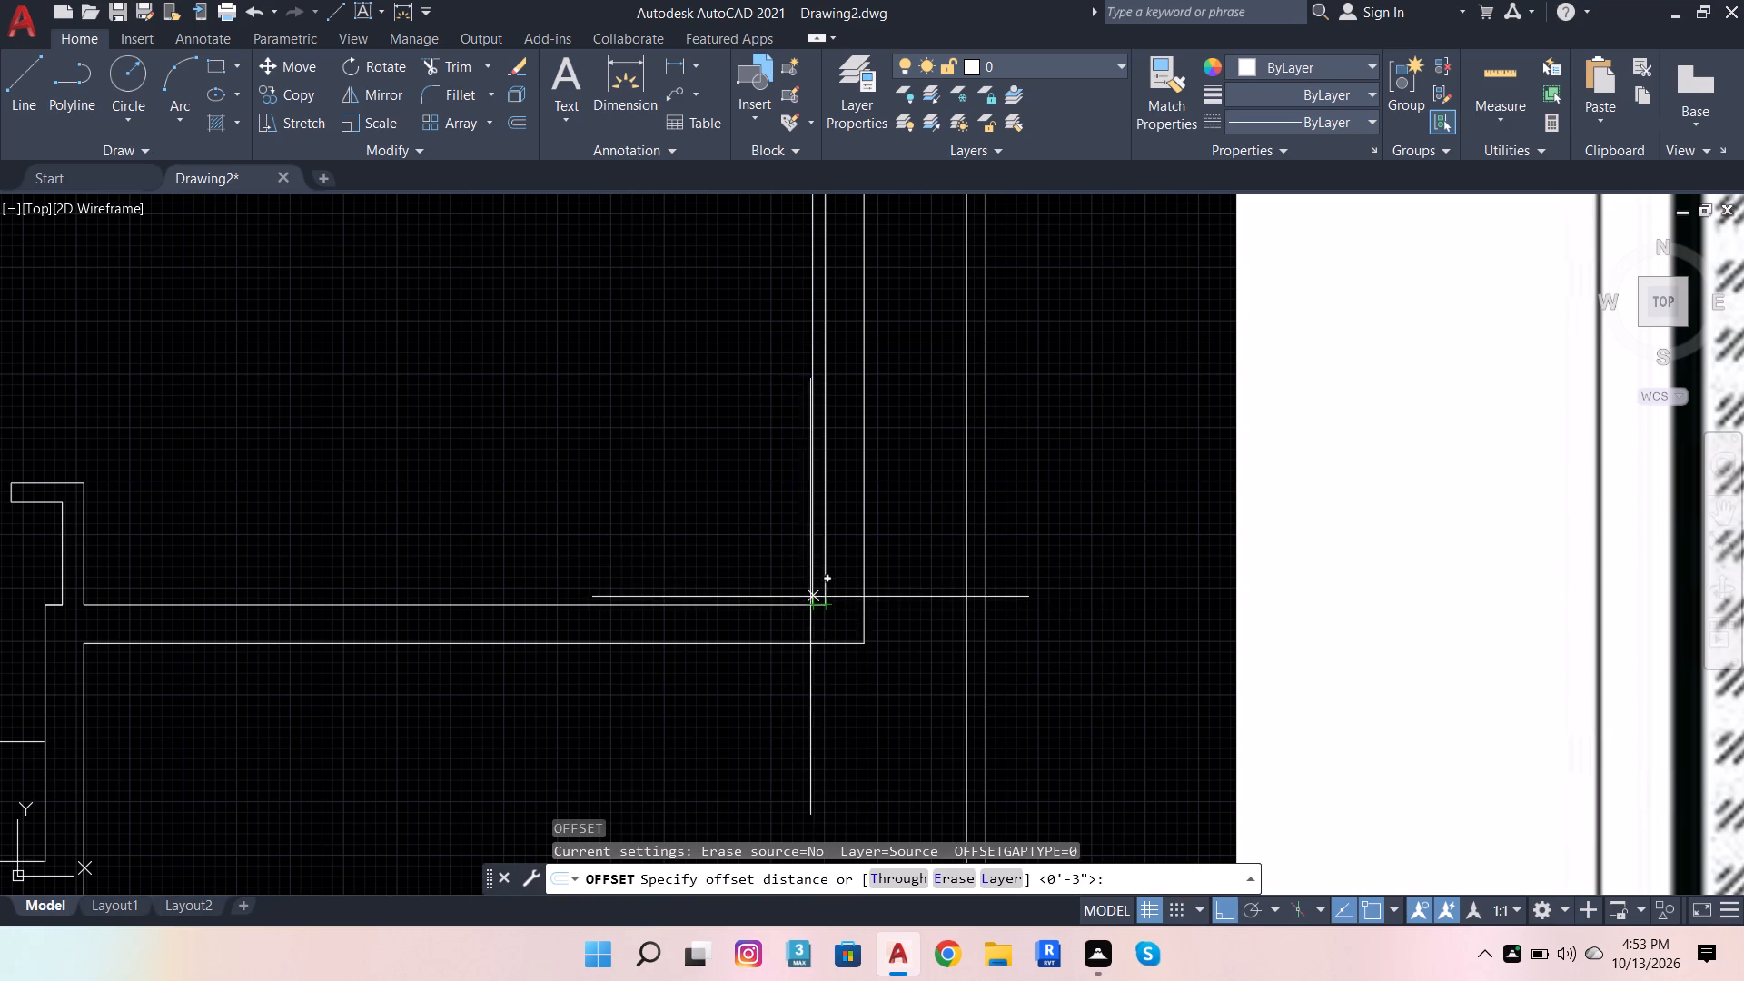
click(808, 599)
text(2'8)
key(Return)
click(471, 590)
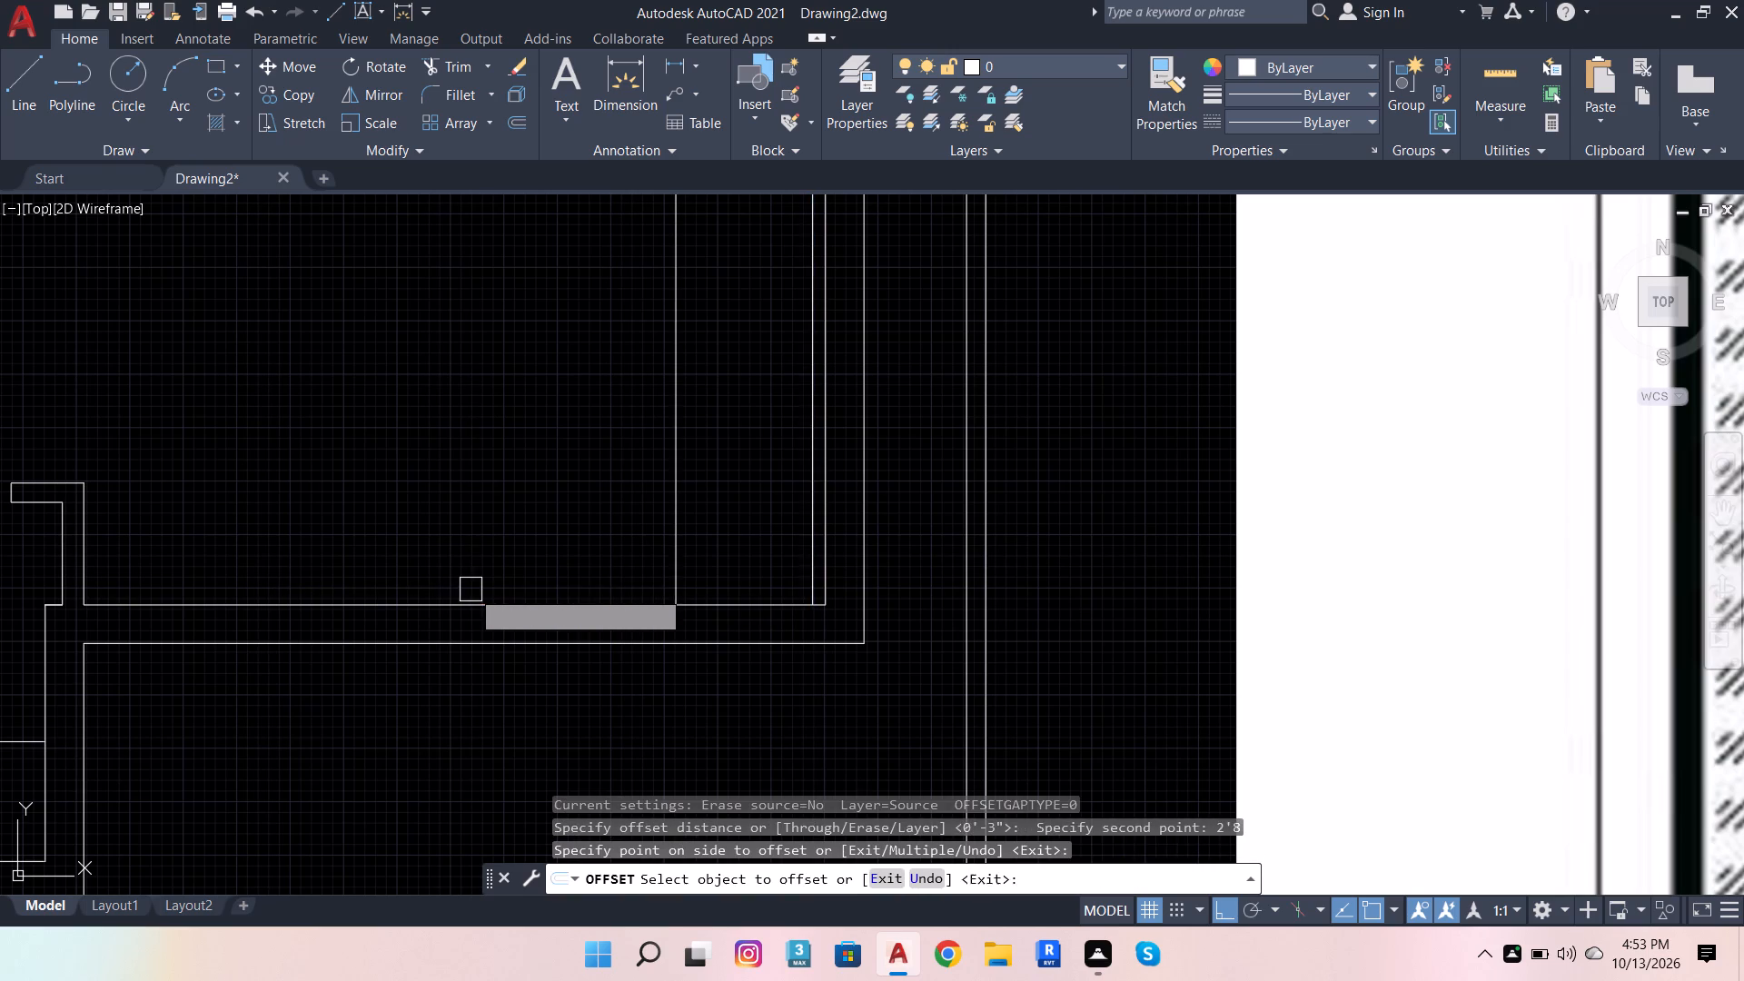
Offset the extra line in the toilet above the dining 2'8" downward and the one along the M bedroom's right wall 2'8" leftward.
scroll(889, 647, down, 2)
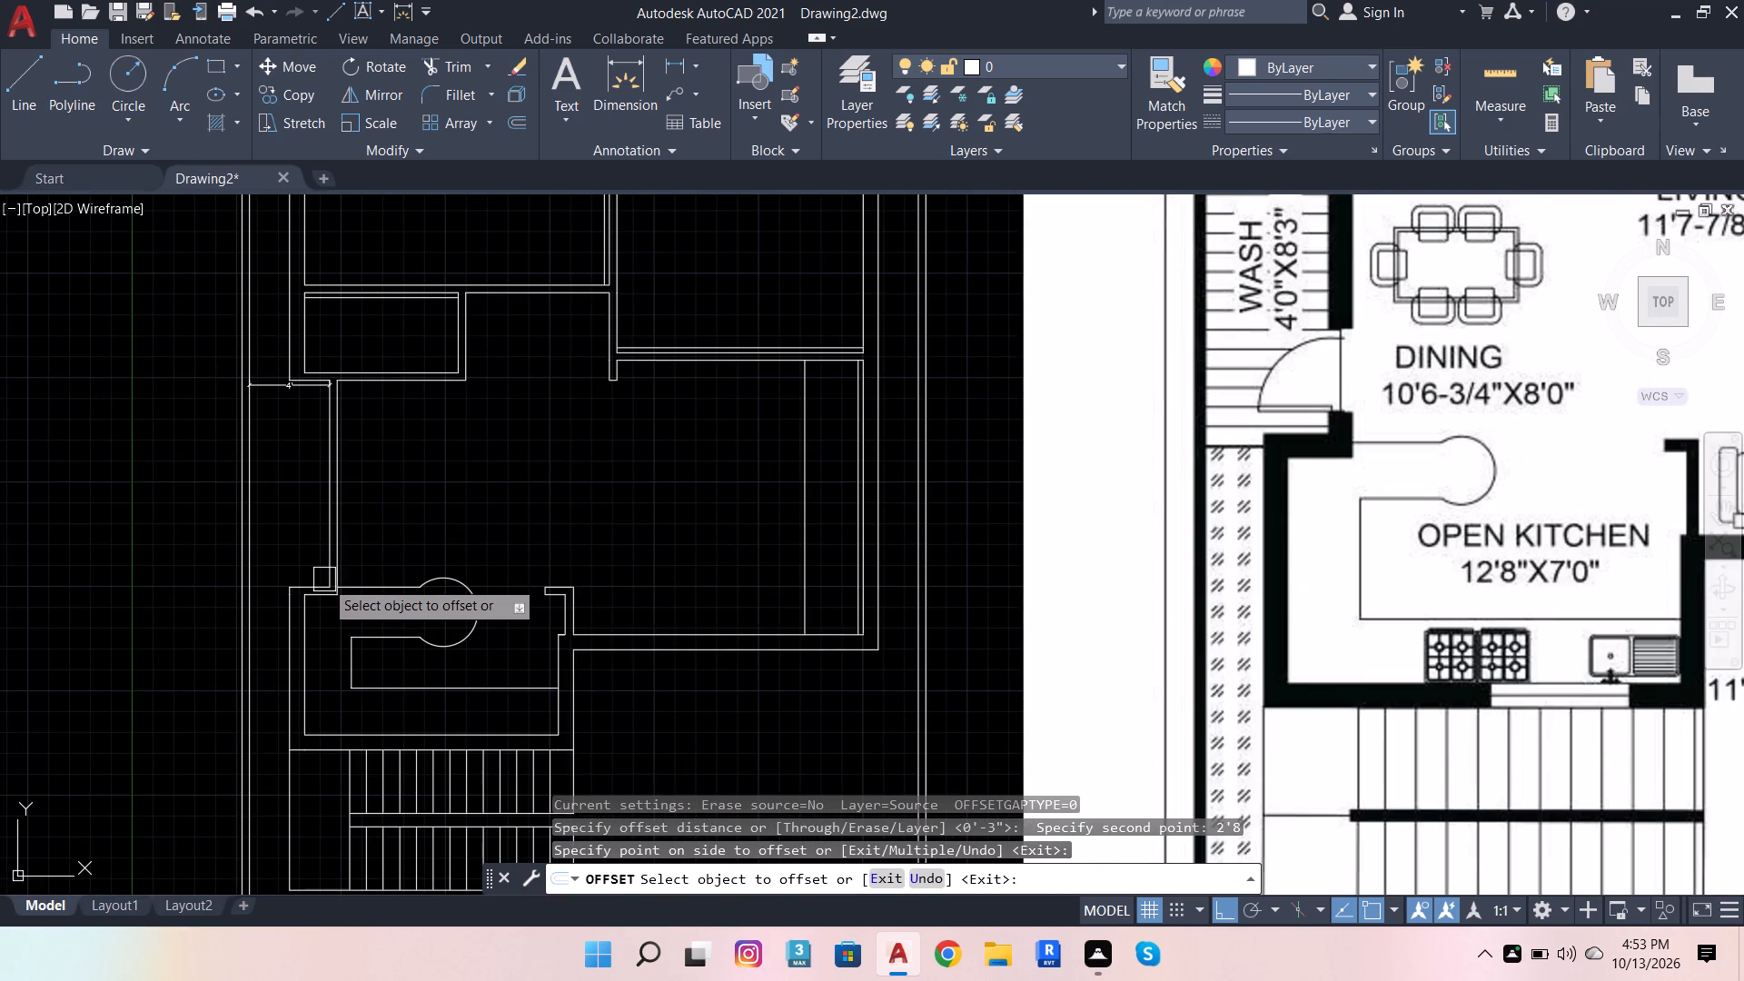
scroll(321, 584, up, 3)
scroll(332, 630, down, 3)
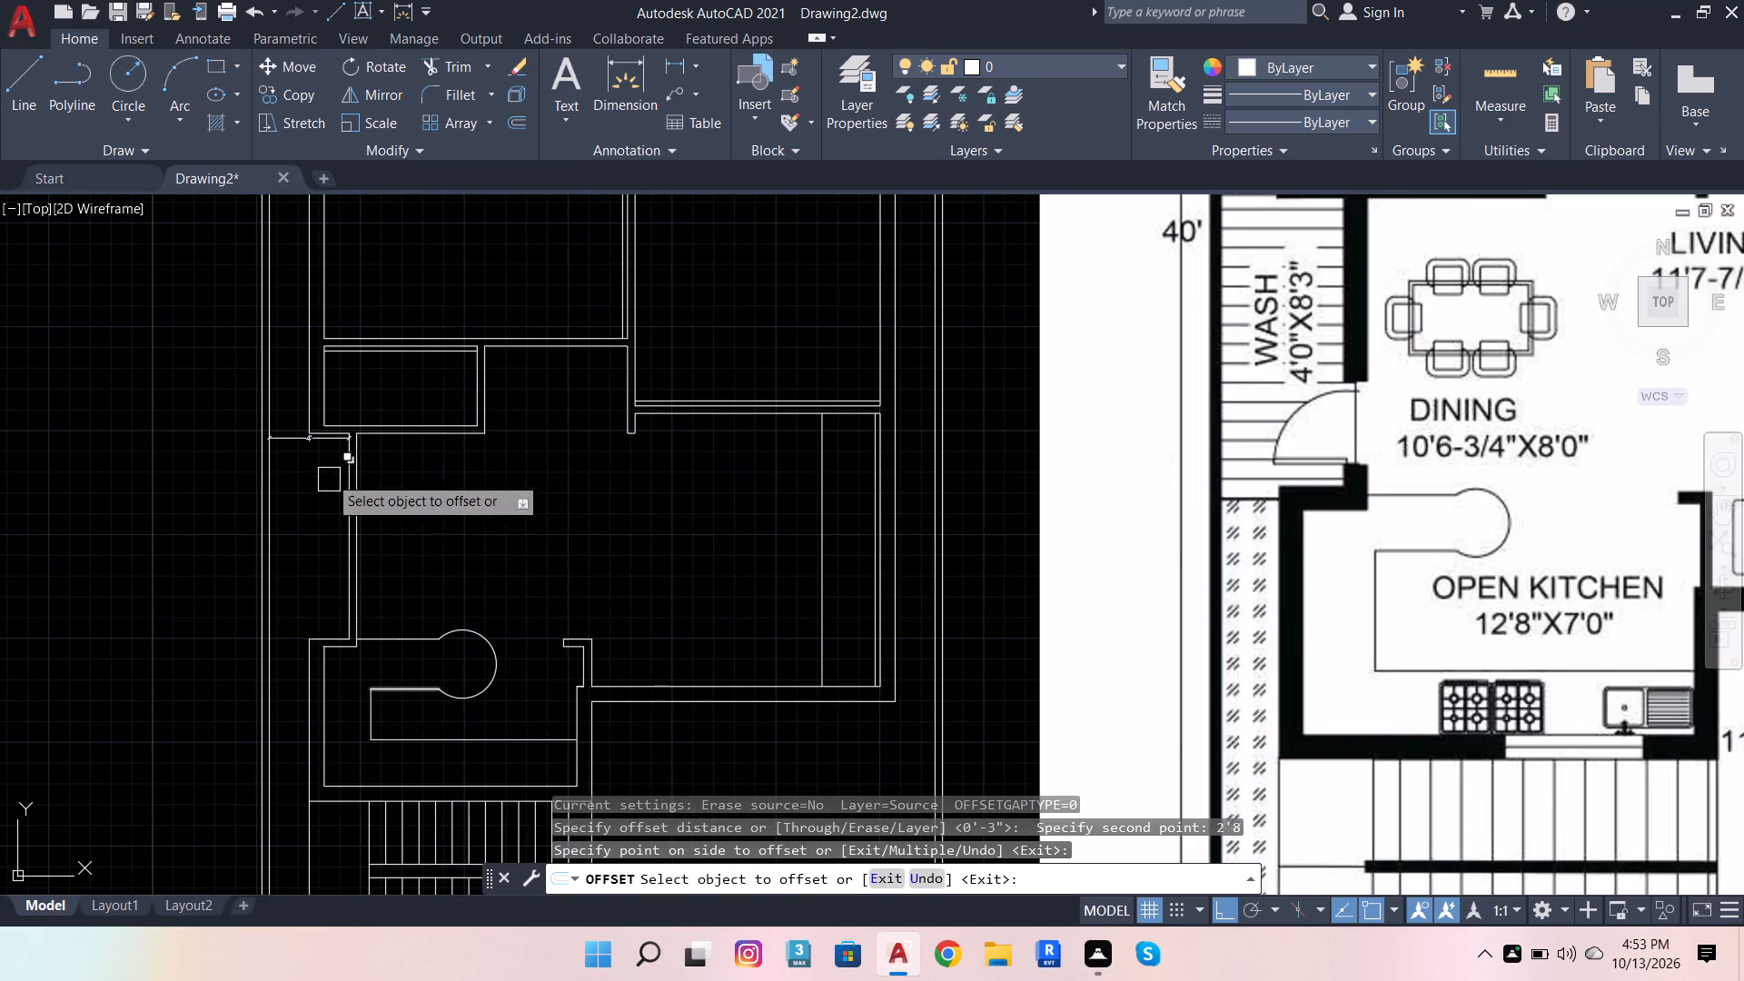
scroll(448, 344, up, 3)
click(438, 370)
click(416, 490)
scroll(675, 502, down, 3)
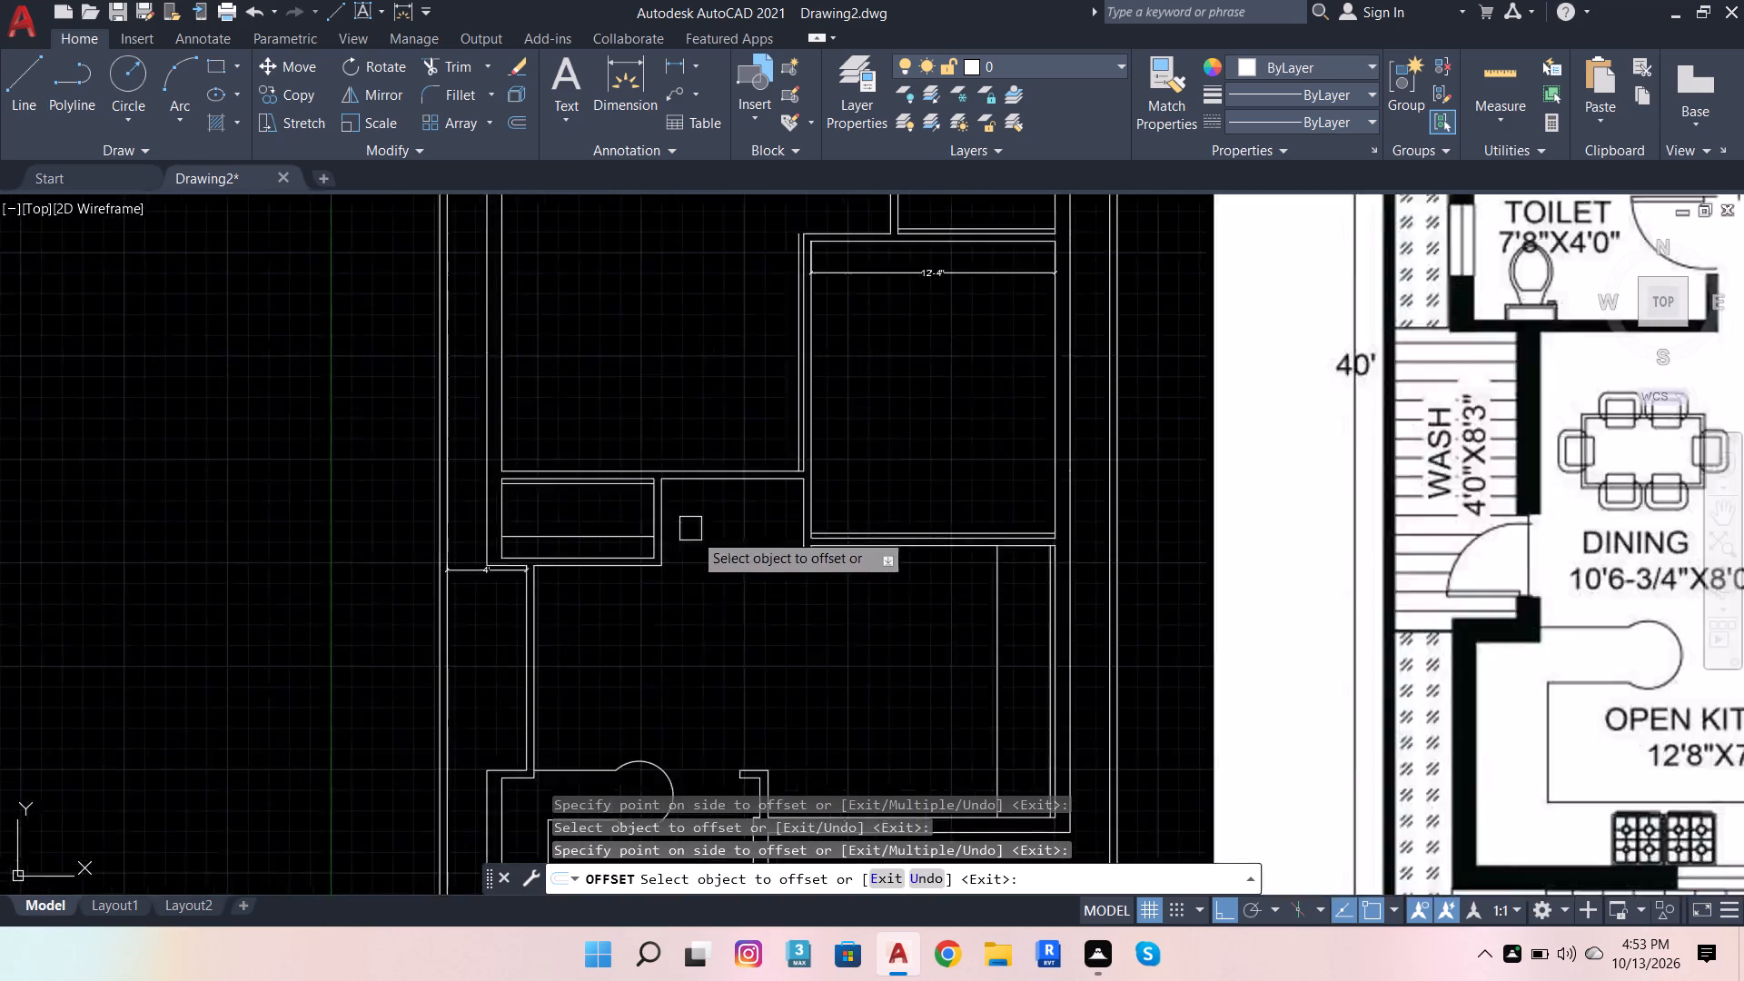
scroll(805, 425, up, 4)
click(796, 502)
click(289, 636)
Offset the line above the C bedroom's bottom wall and the one in the top-right toilet 2'8" upward, then end the offset.
scroll(782, 513, down, 3)
click(924, 648)
click(907, 590)
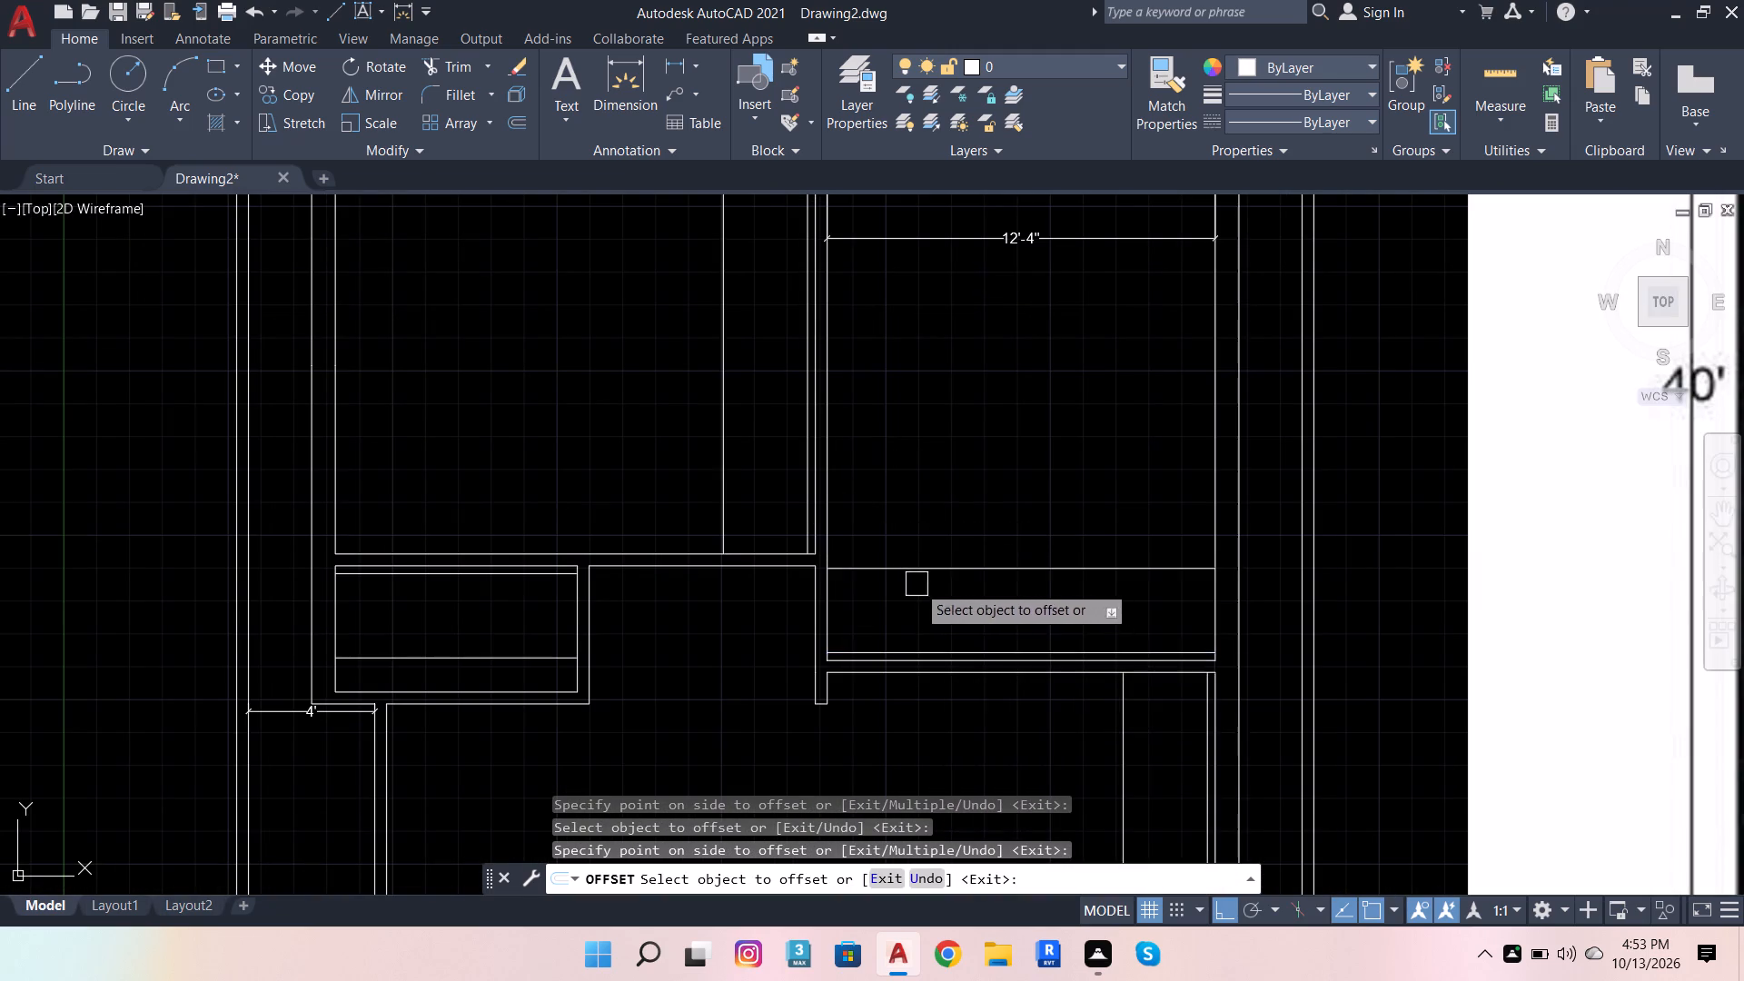
scroll(942, 650, down, 3)
scroll(938, 622, up, 5)
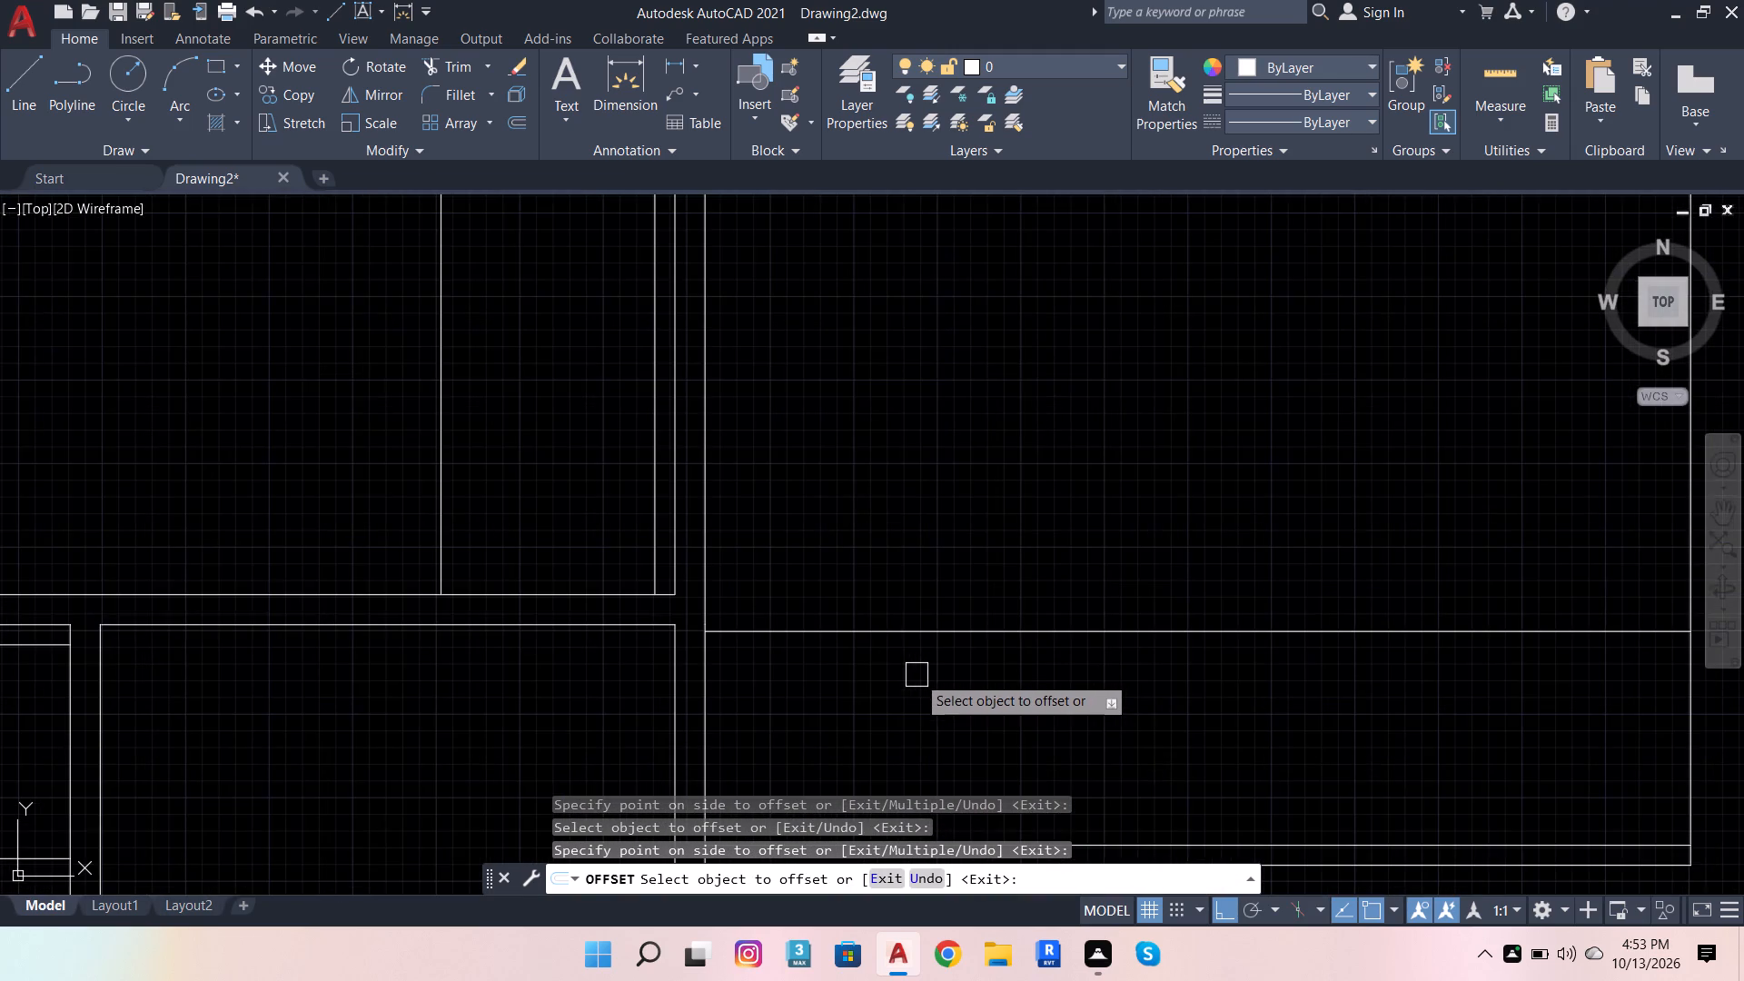
scroll(903, 680, down, 4)
scroll(962, 490, up, 4)
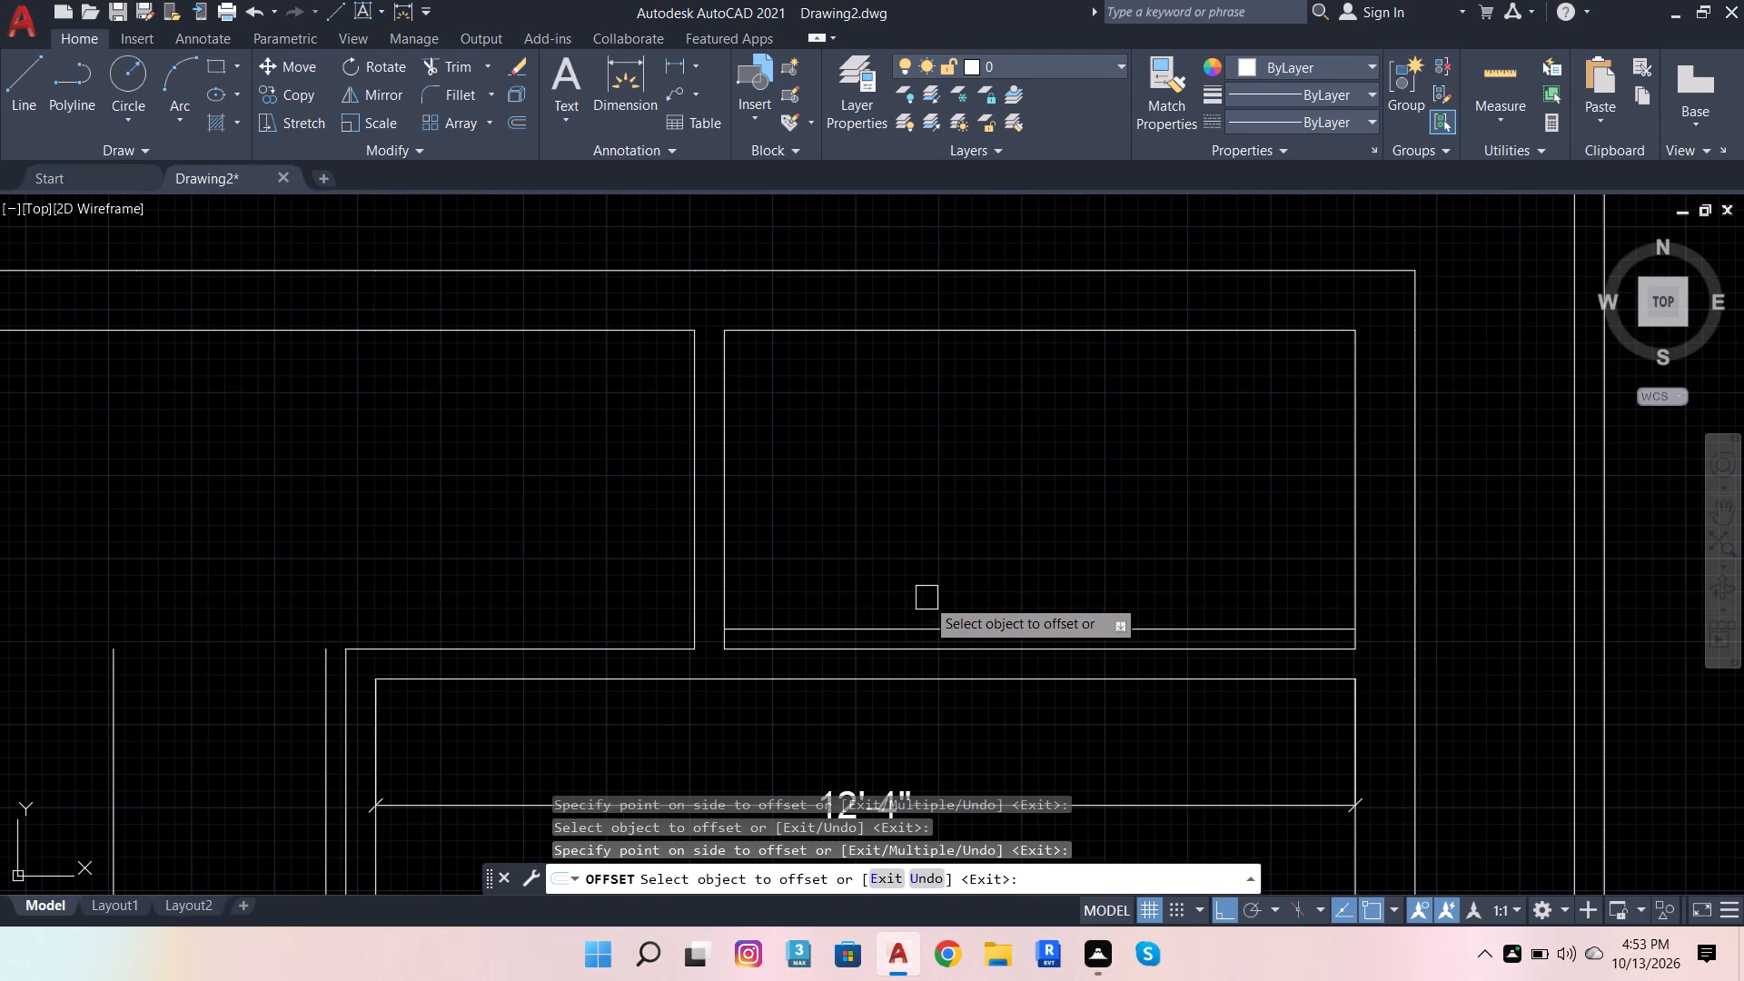
click(925, 624)
click(940, 528)
scroll(933, 576, down, 6)
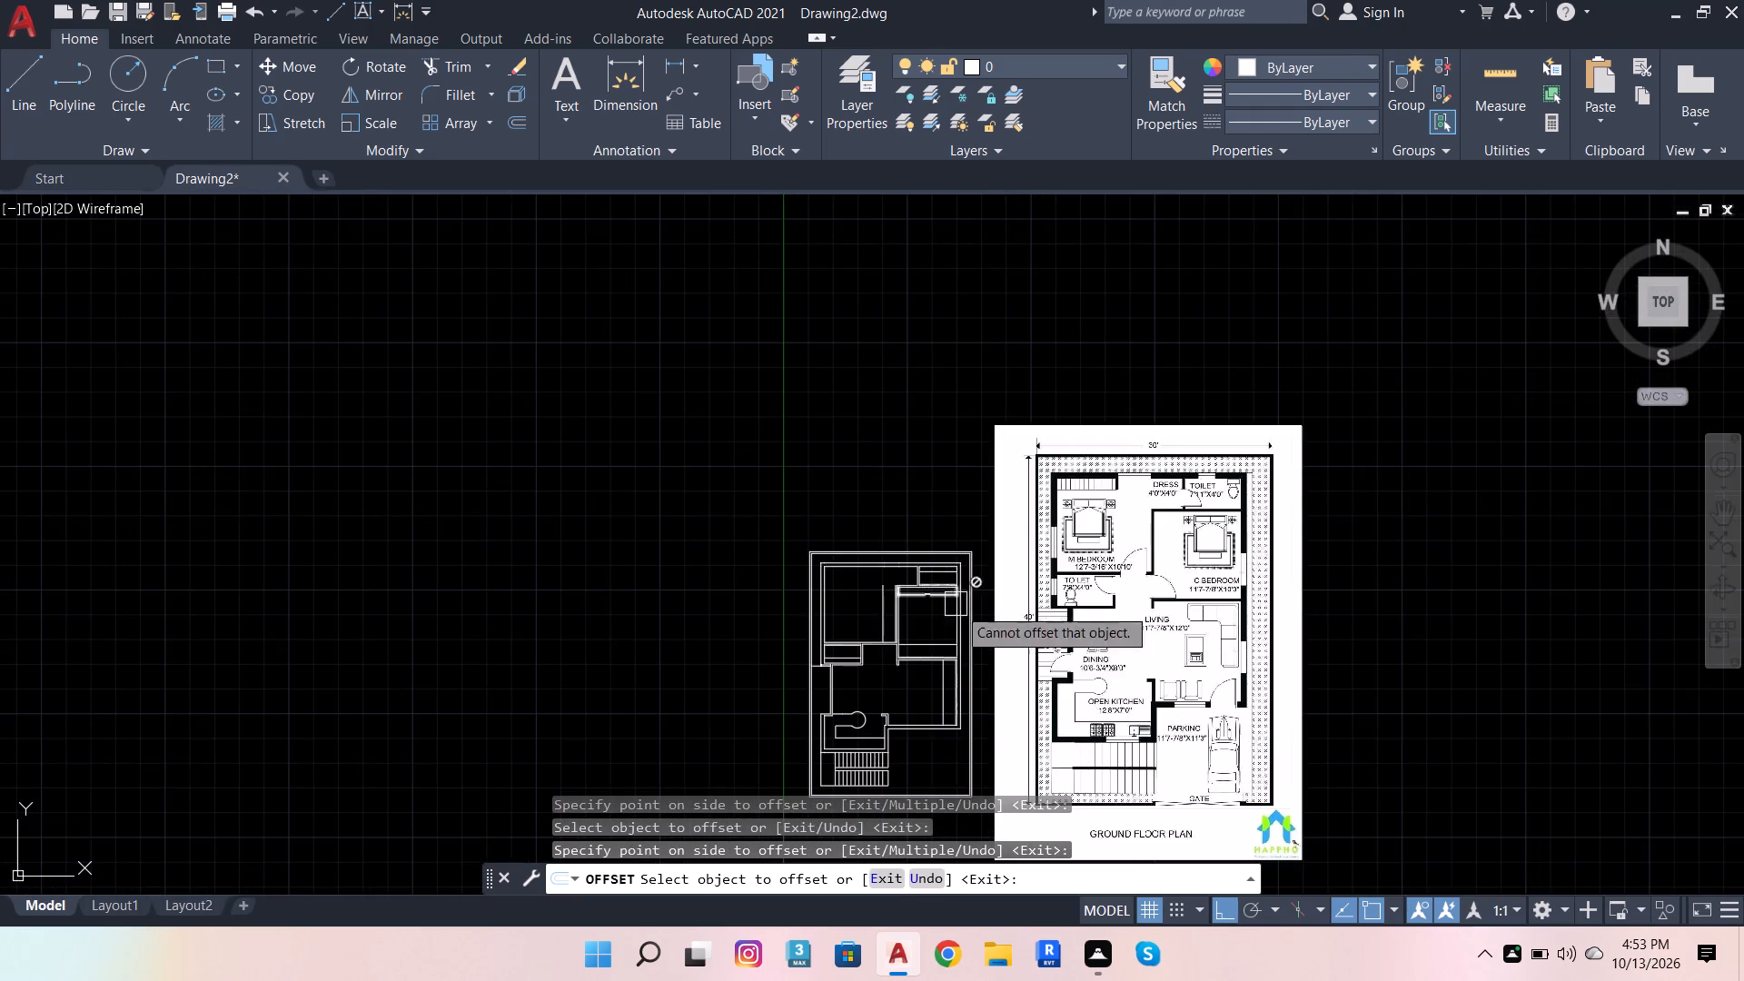
scroll(948, 752, up, 5)
scroll(897, 618, down, 2)
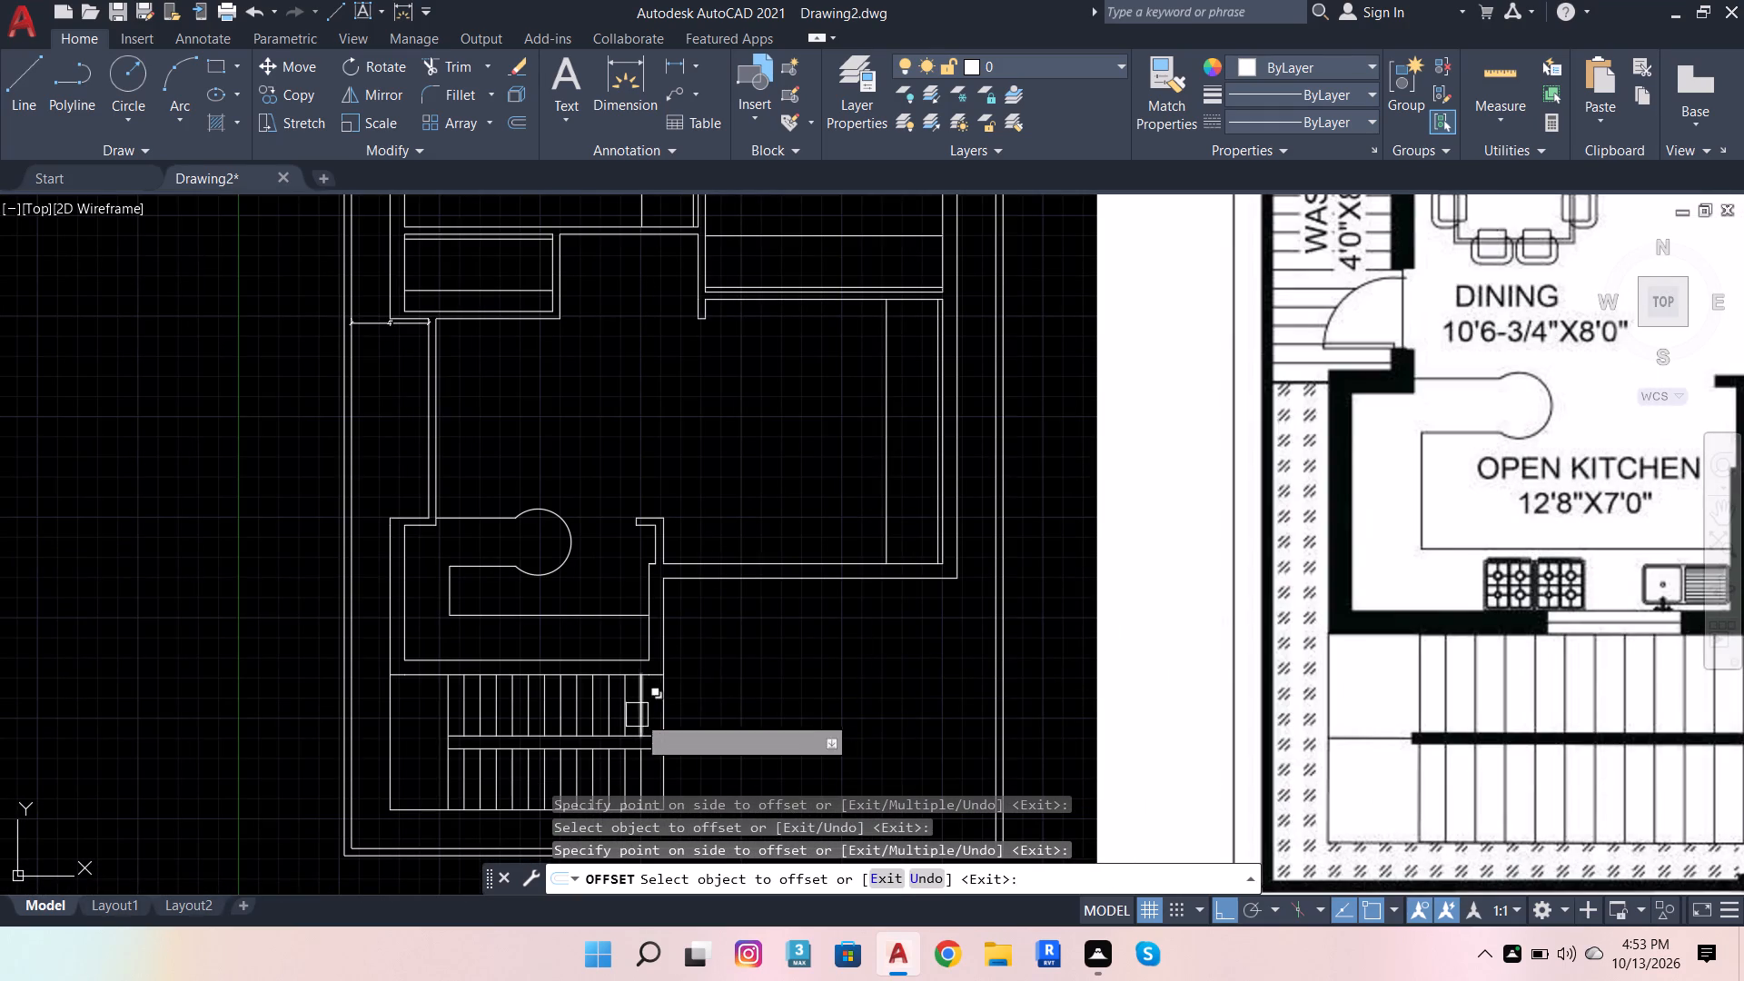
scroll(359, 500, up, 1)
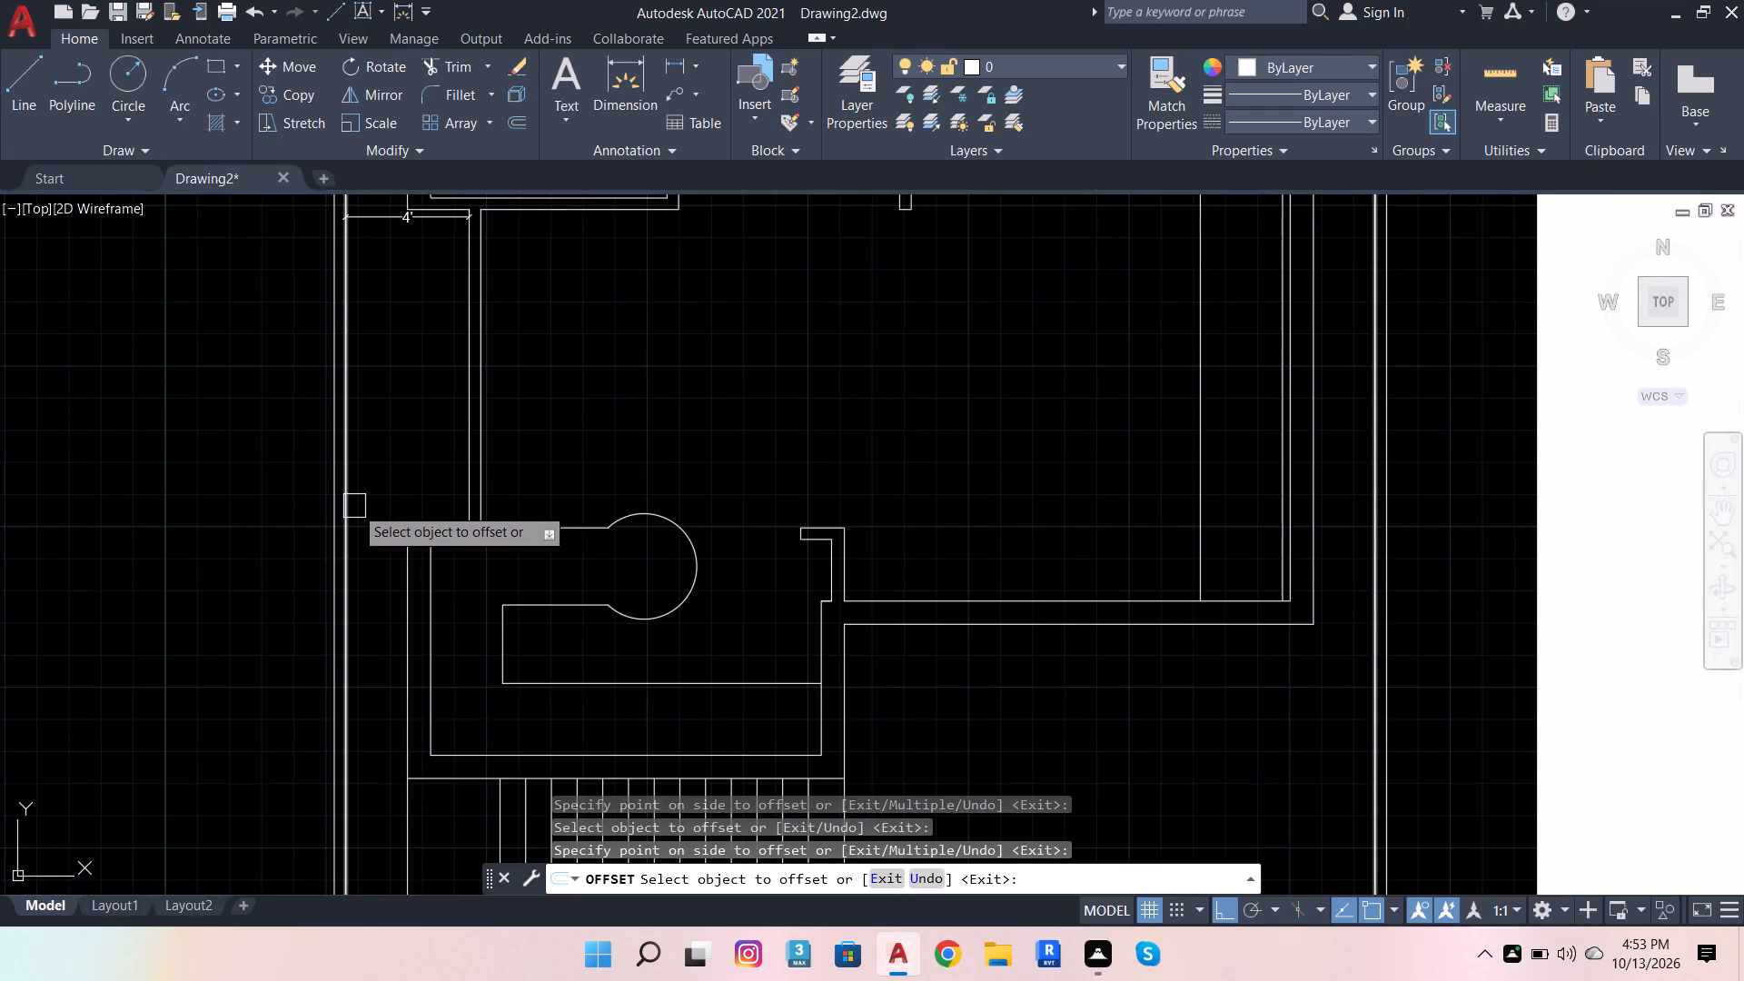
key(grave)
key(Escape)
key(Escape)
key(Escape)
key(Escape)
key(Escape)
key(Escape)
key(Escape)
key(Escape)
key(Escape)
key(Escape)
Offset the short top outer wall line at the kitchen's upper-left corner 3" upward into the wash area.
click(435, 517)
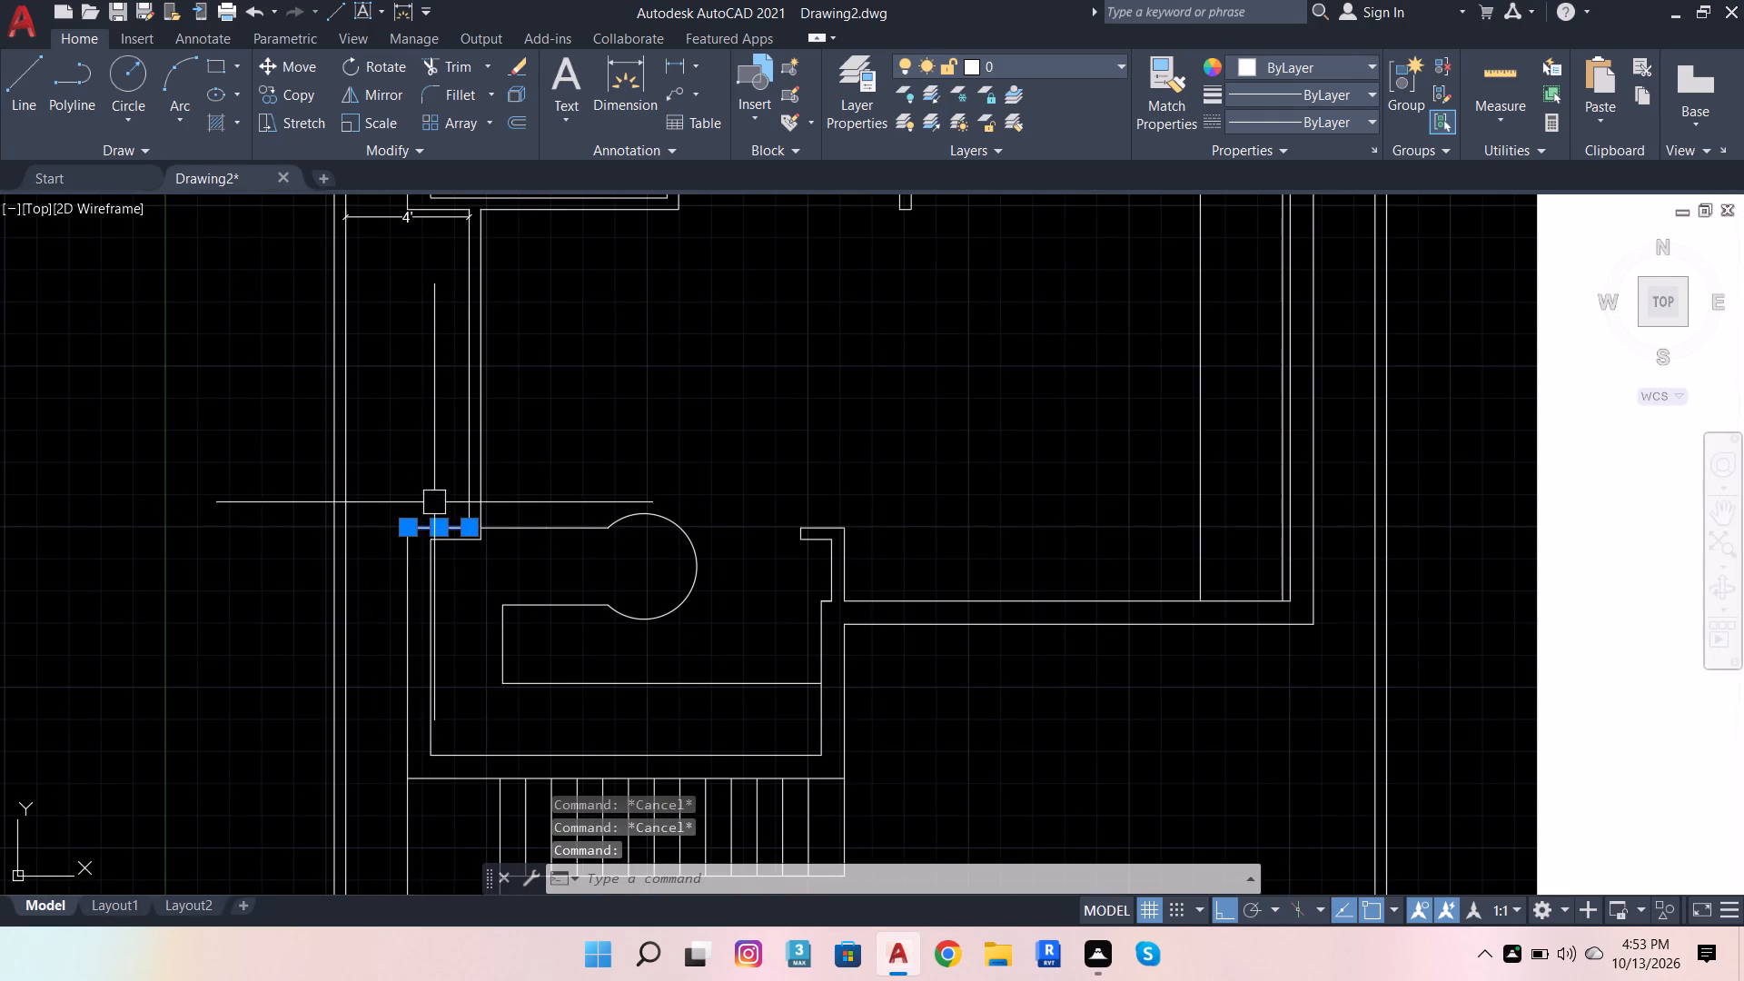
key(o)
key(Return)
click(467, 524)
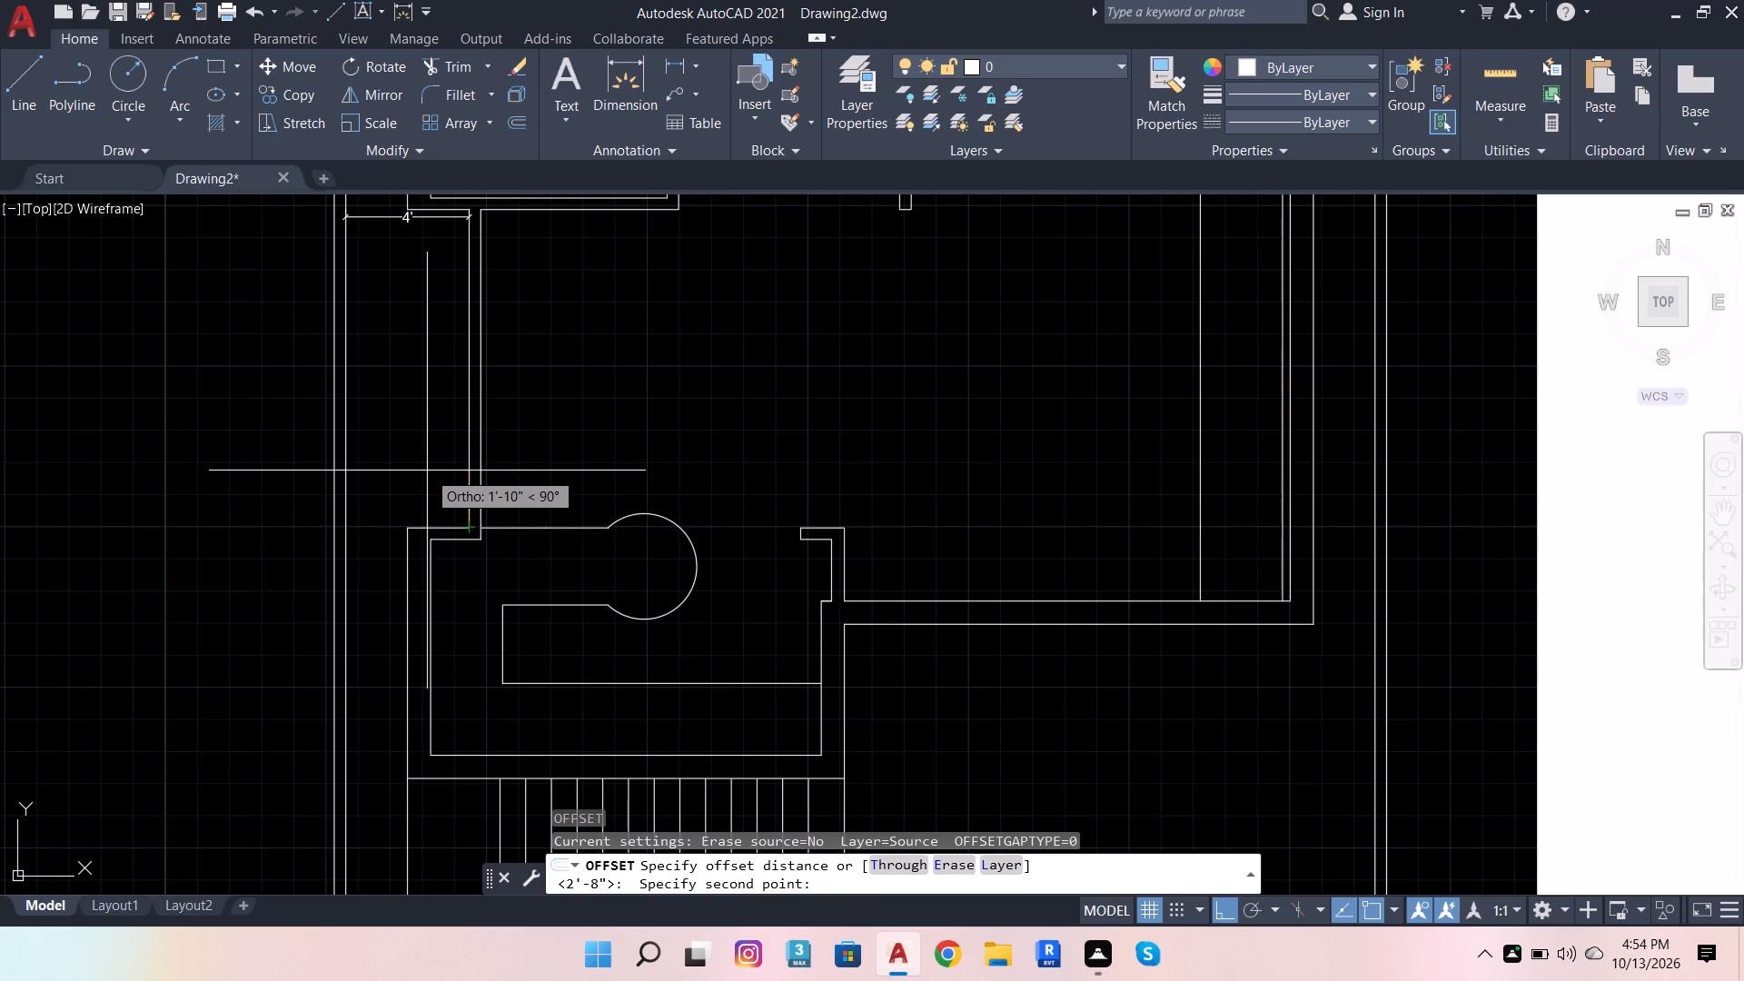
key(3)
key(Return)
click(414, 424)
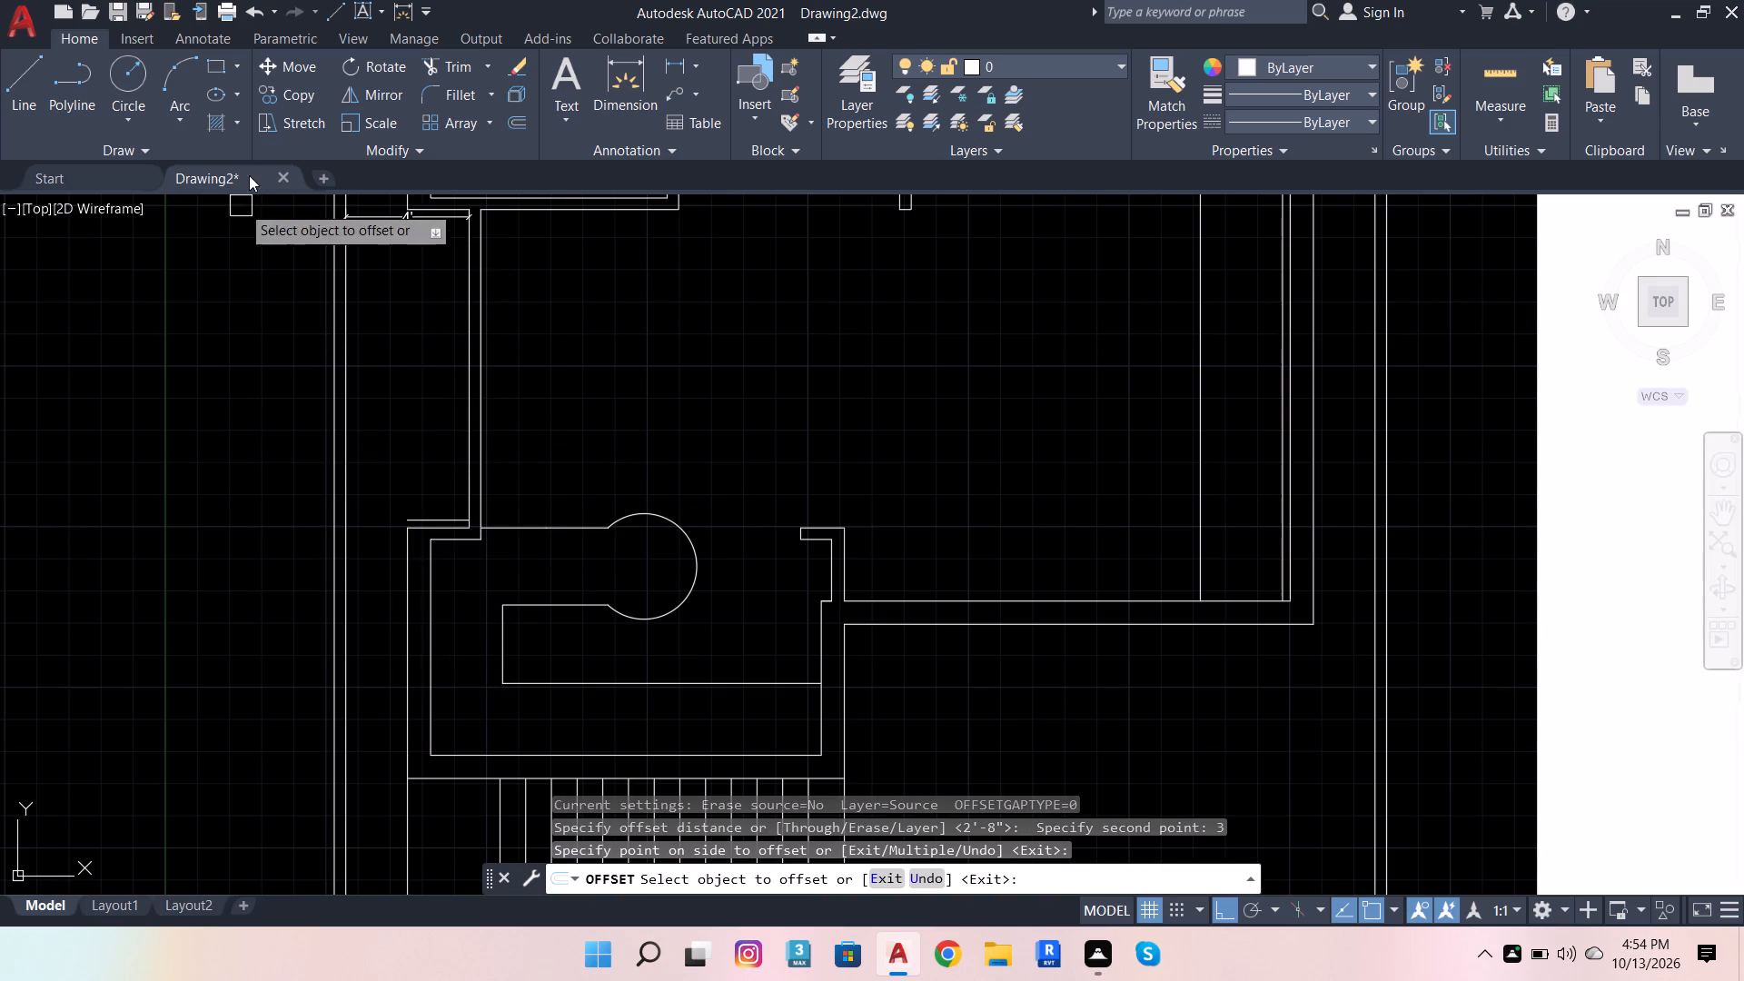
Offset the short 3" line above the kitchen's upper-left corner 2'6" upward in the wash area.
click(521, 115)
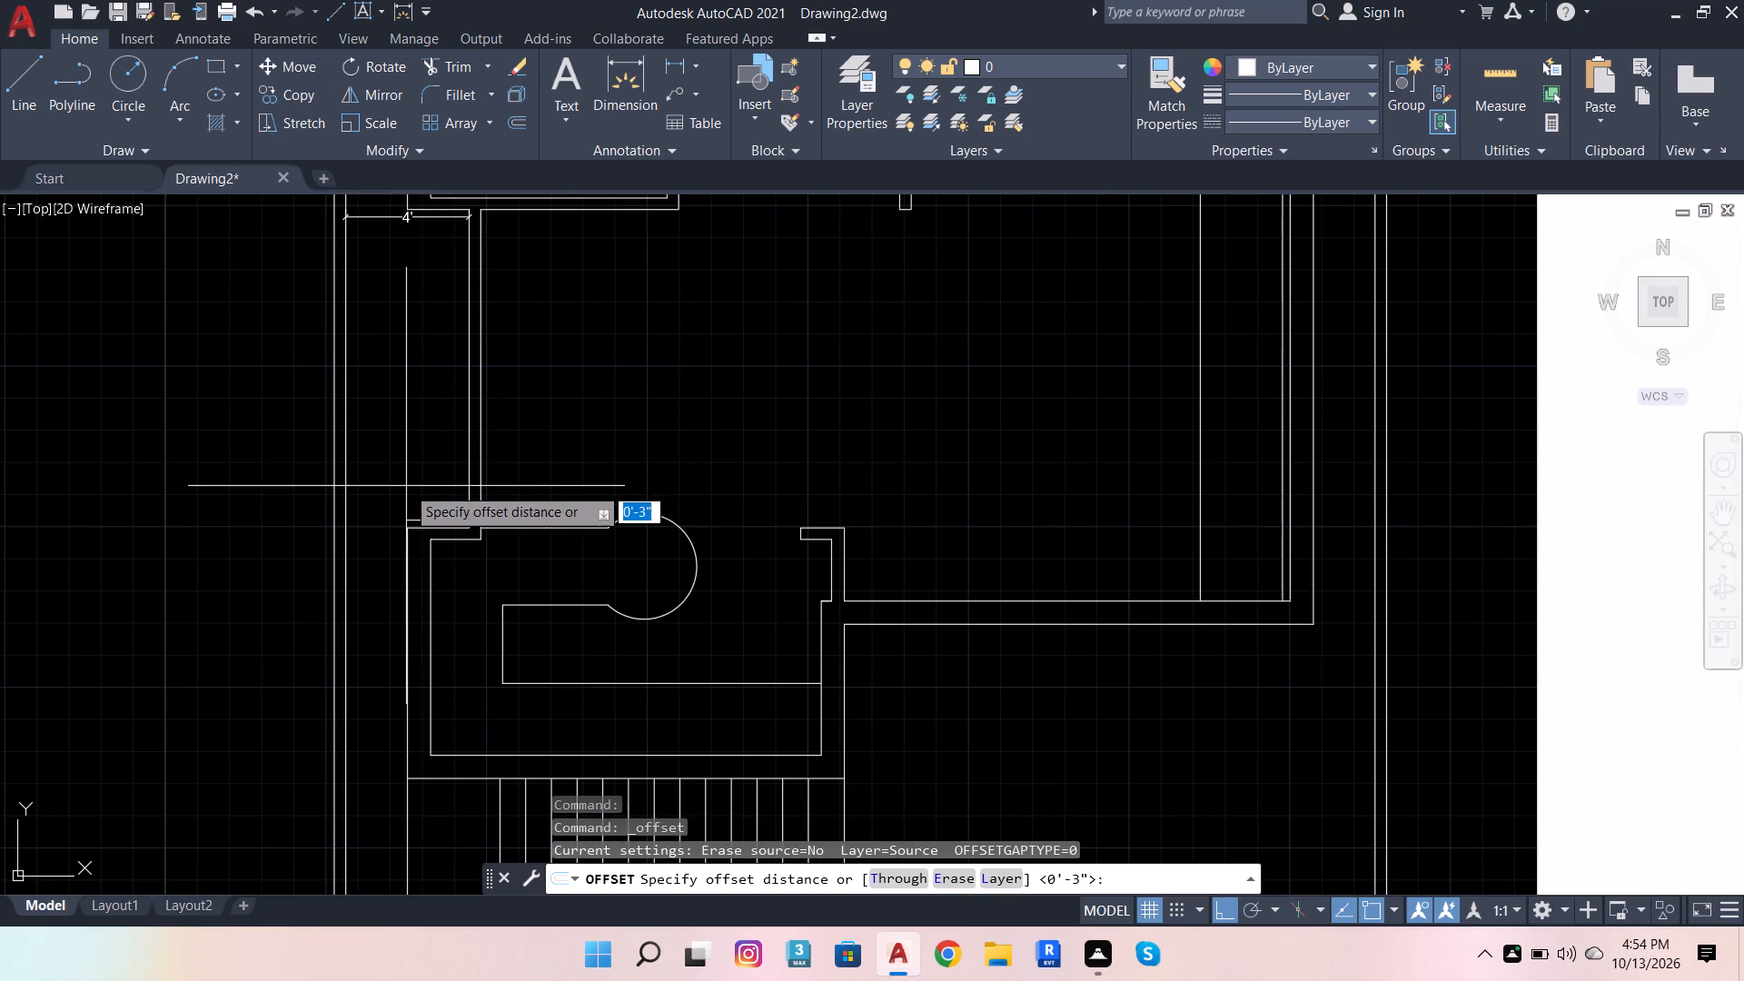
click(406, 519)
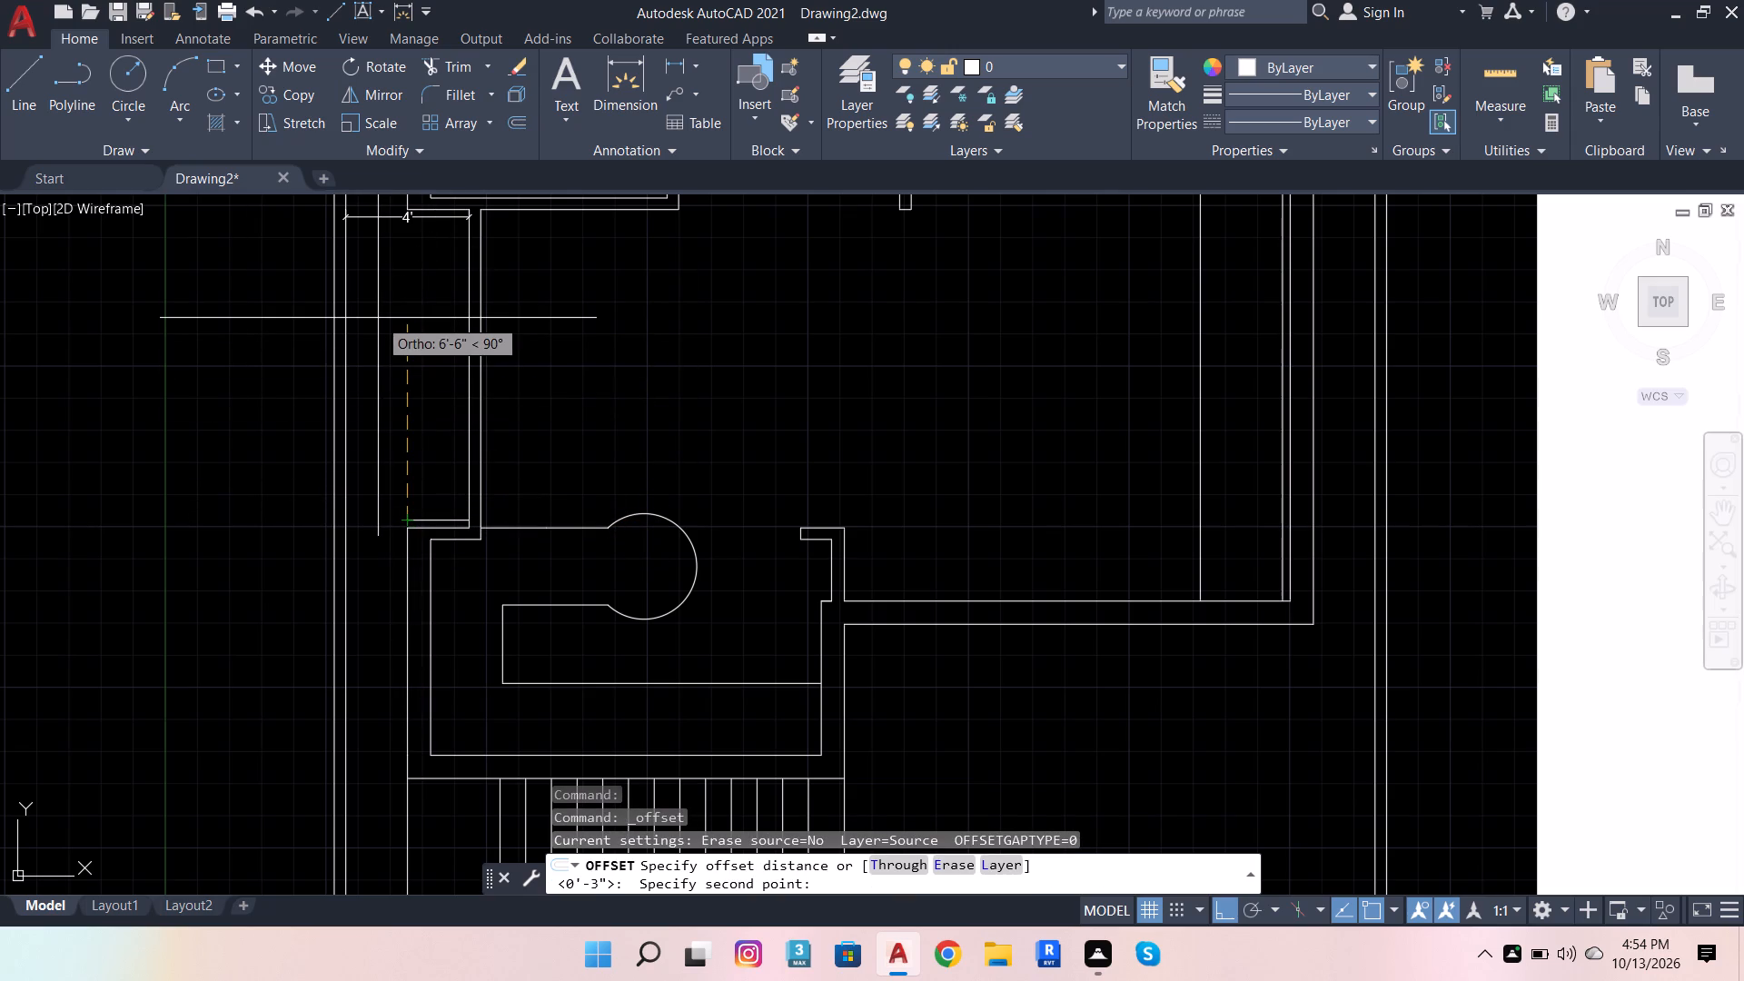
text(2'6)
key(Return)
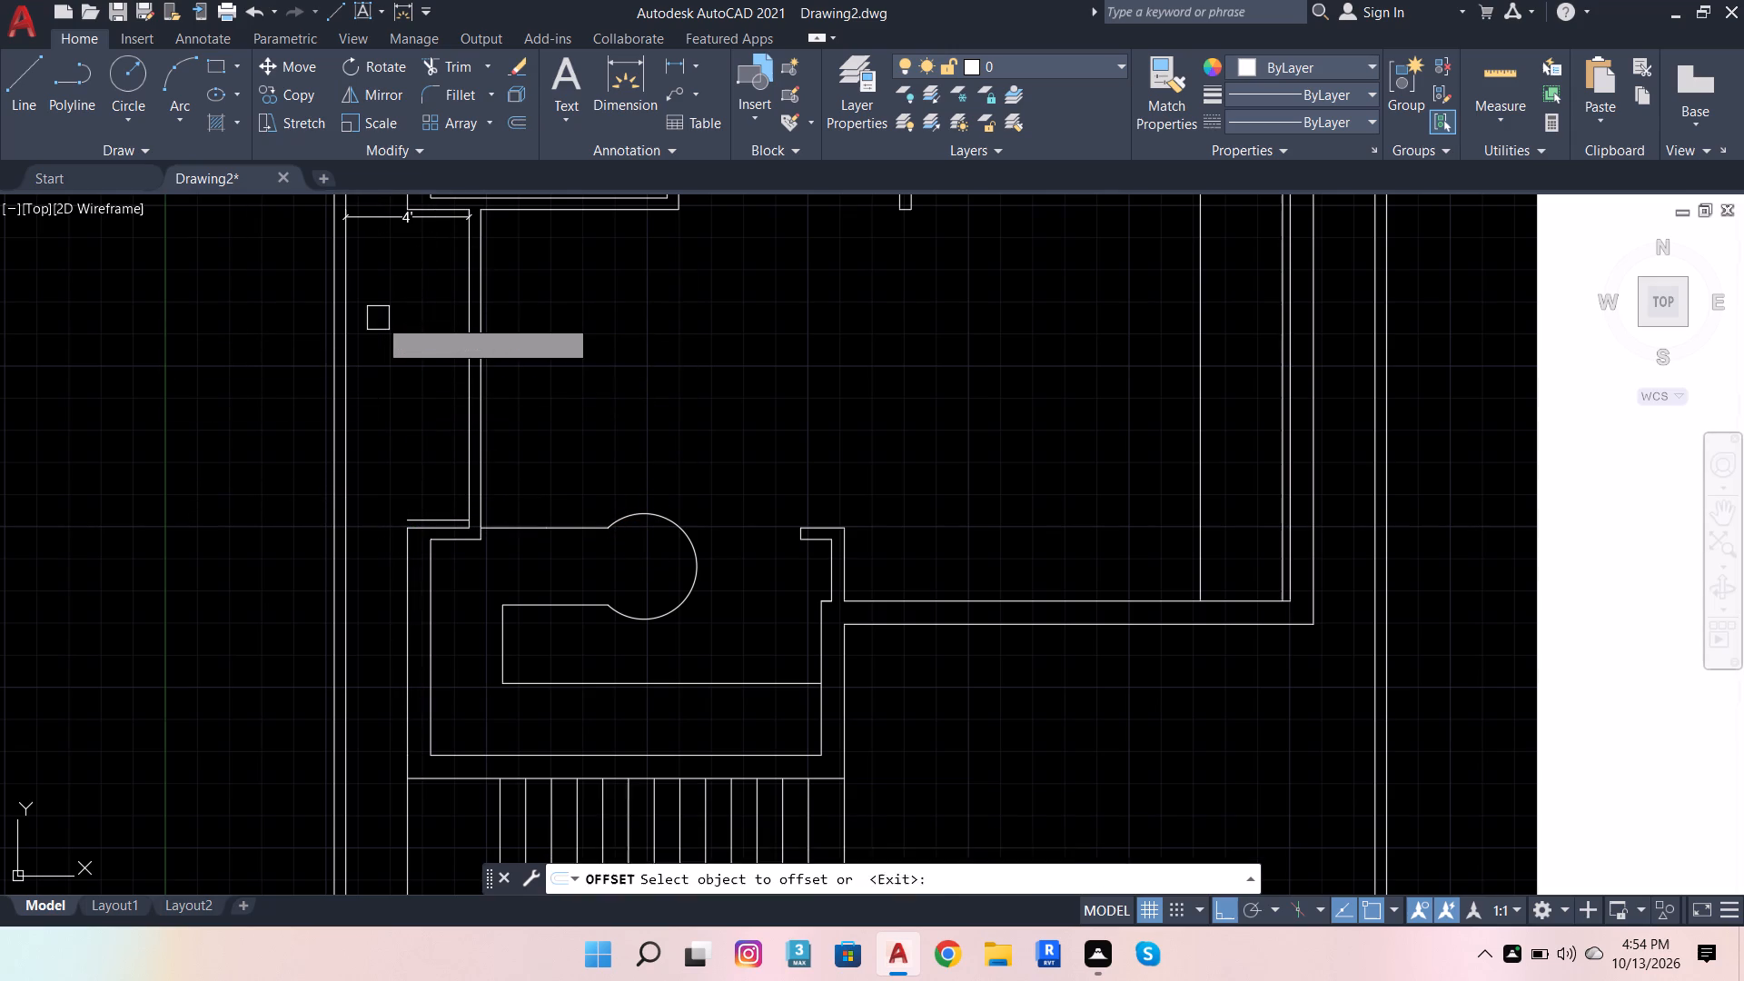
click(451, 509)
click(421, 450)
scroll(639, 467, down, 1)
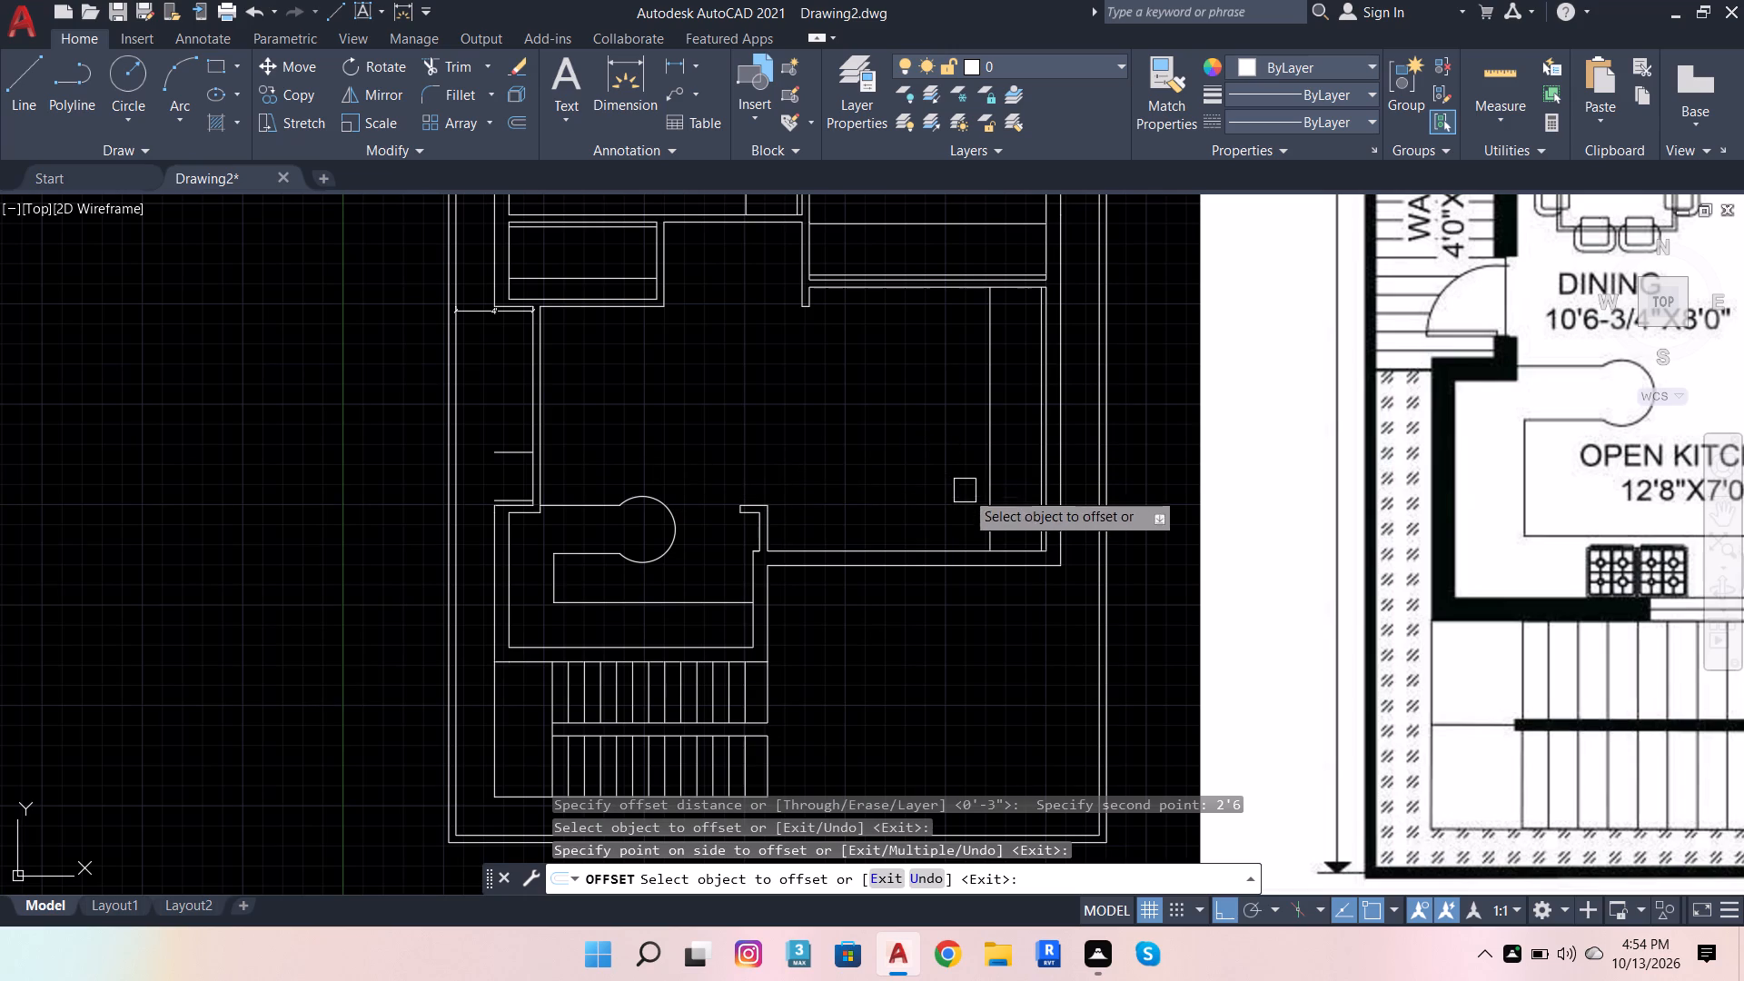
Offset the living room's inner line beside its right wall 3' to the left, into the room.
scroll(1035, 540, up, 4)
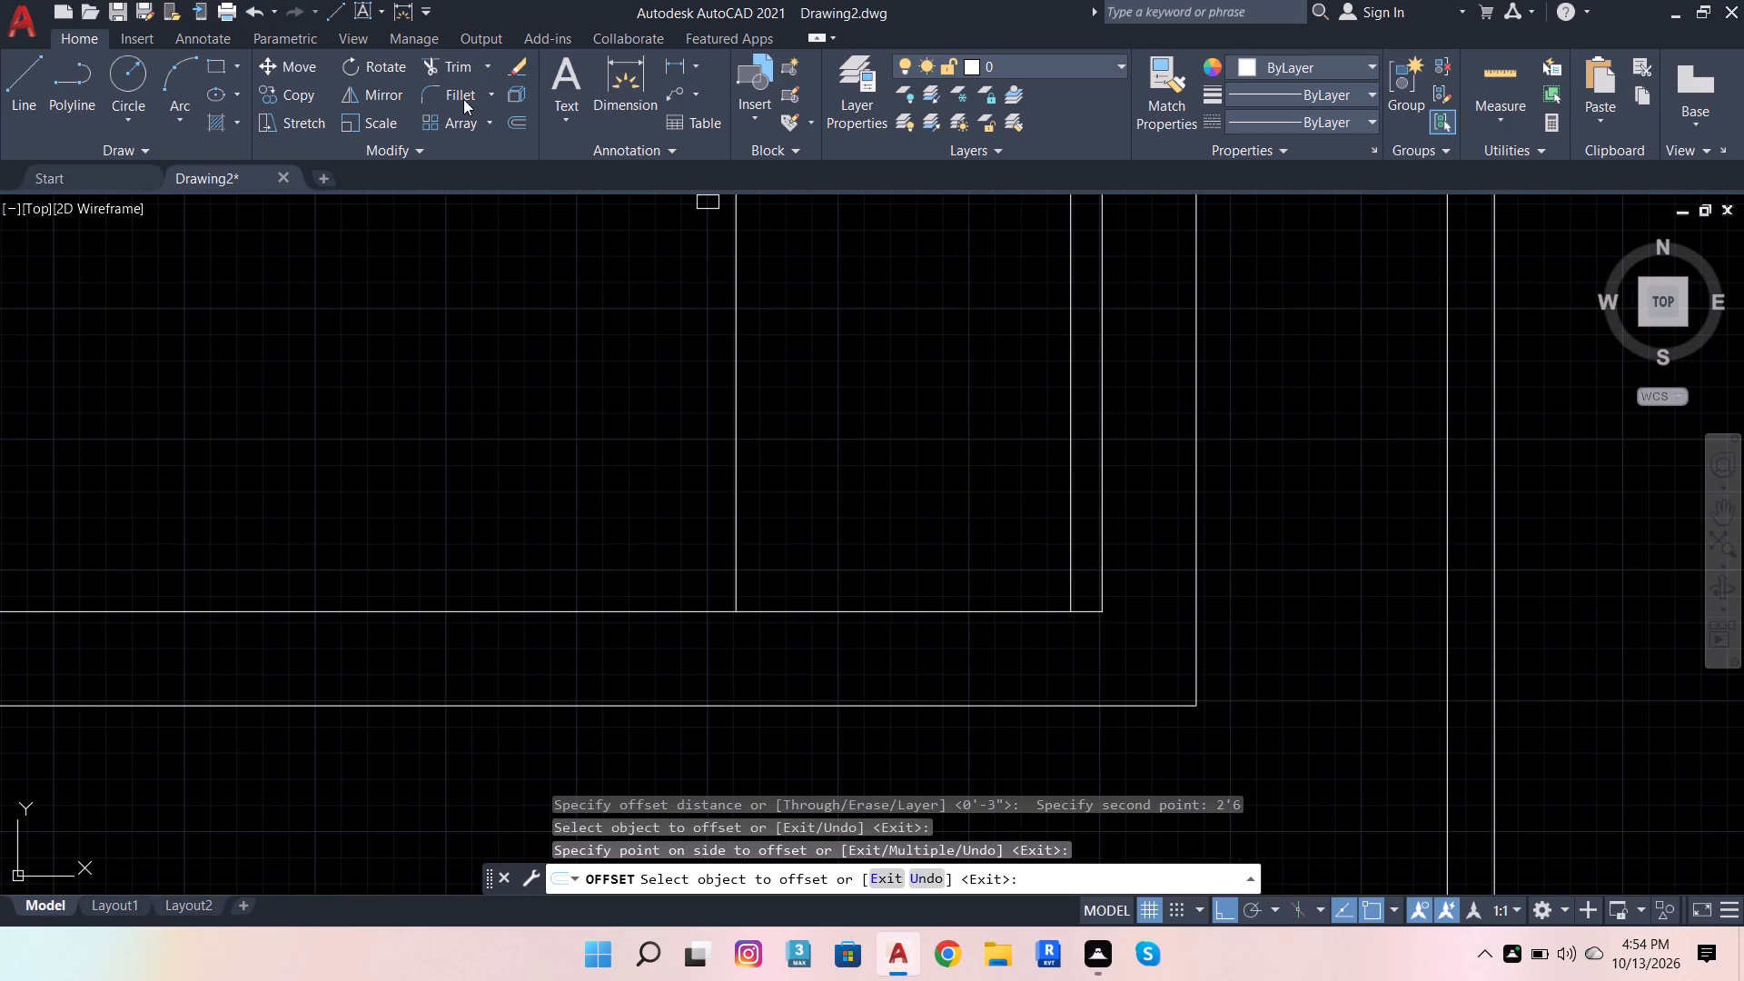
click(508, 119)
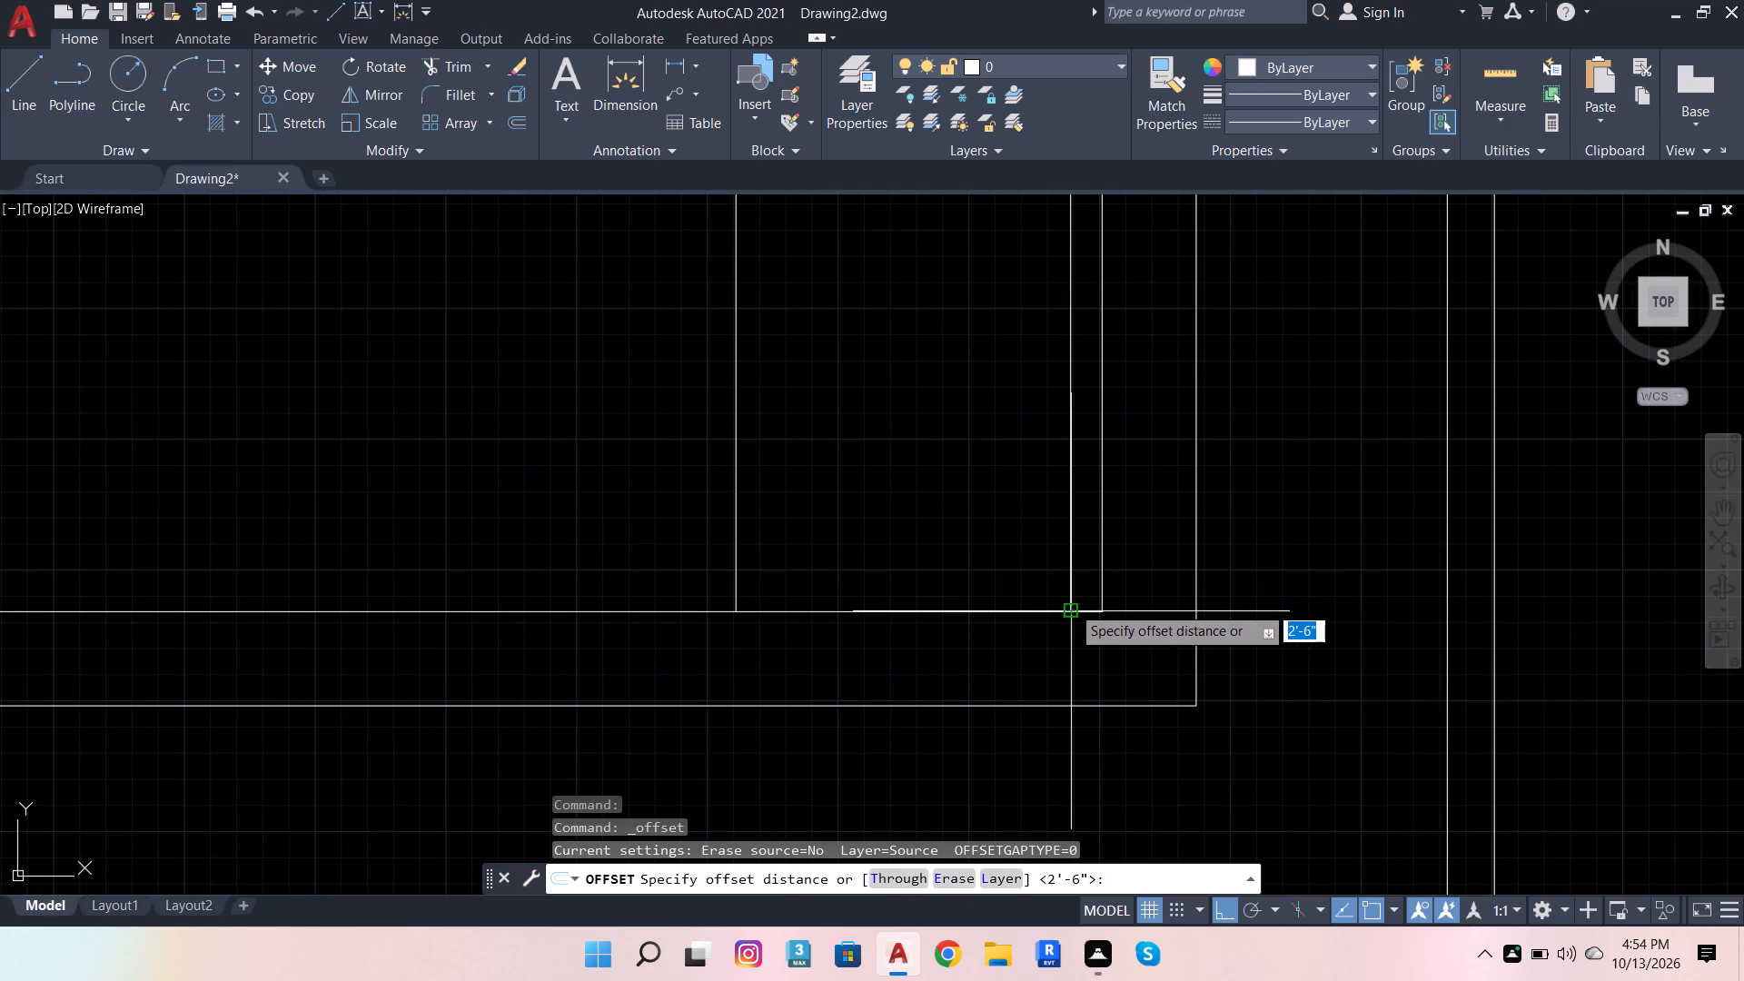
click(1071, 605)
text(3')
key(Return)
scroll(302, 618, up, 1)
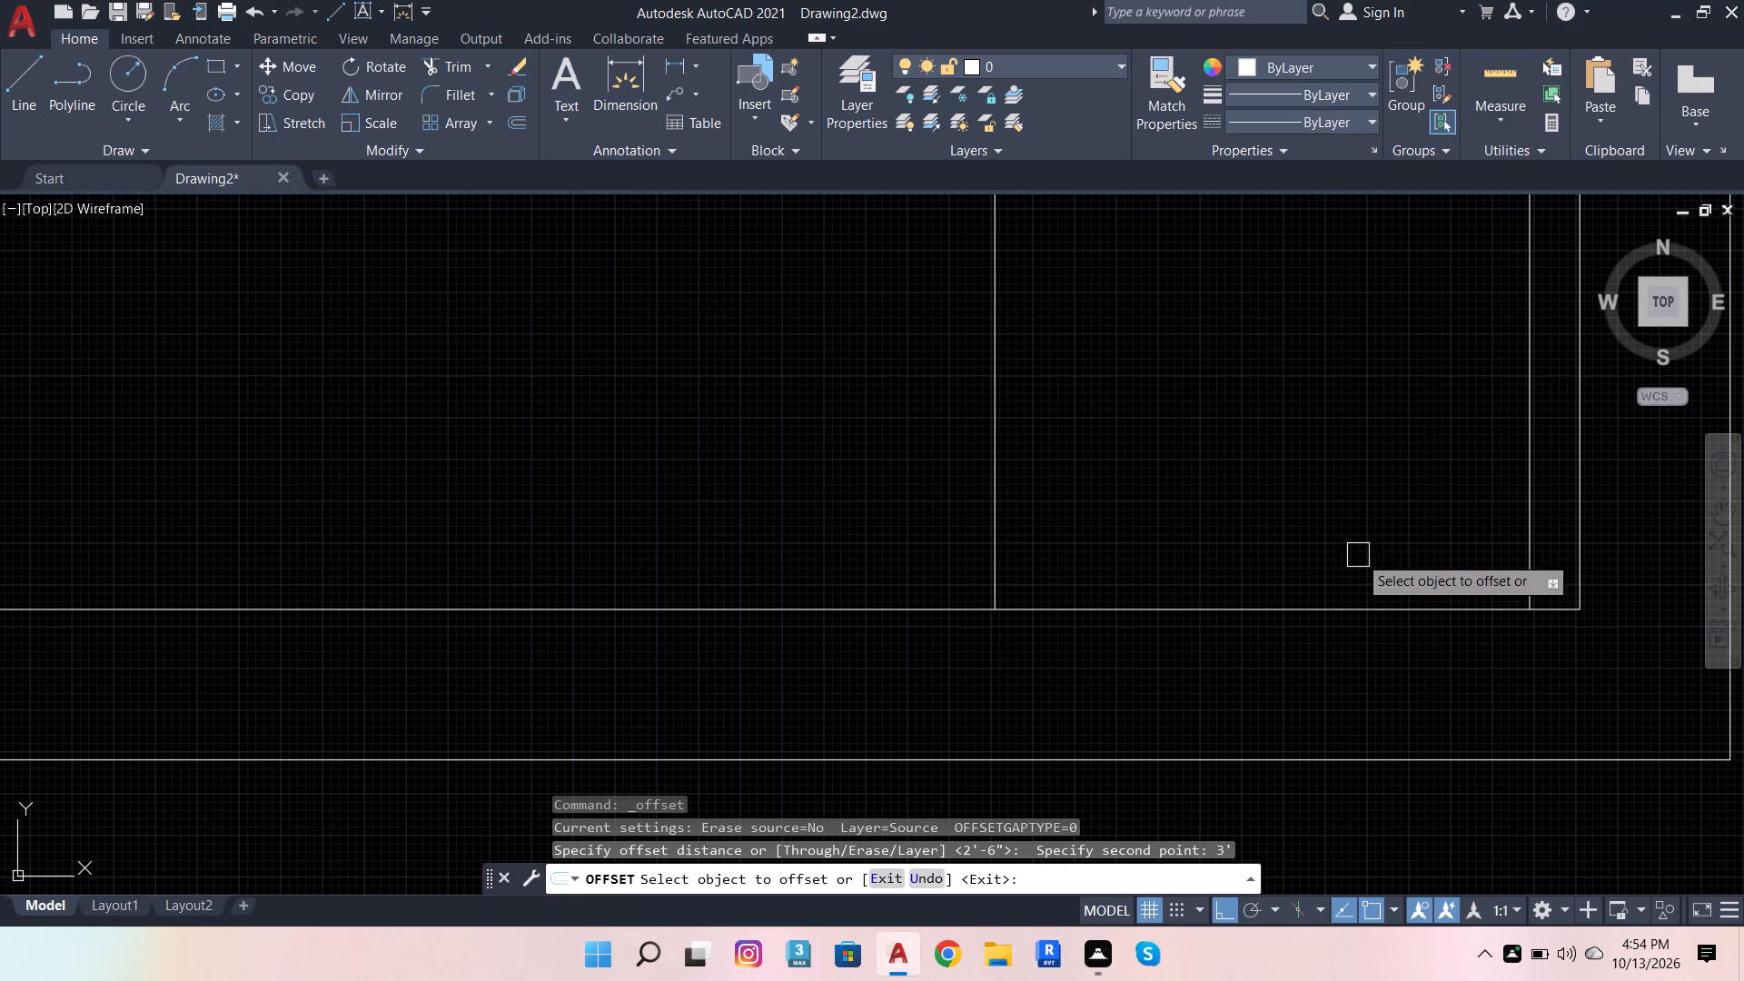
click(1523, 491)
click(740, 591)
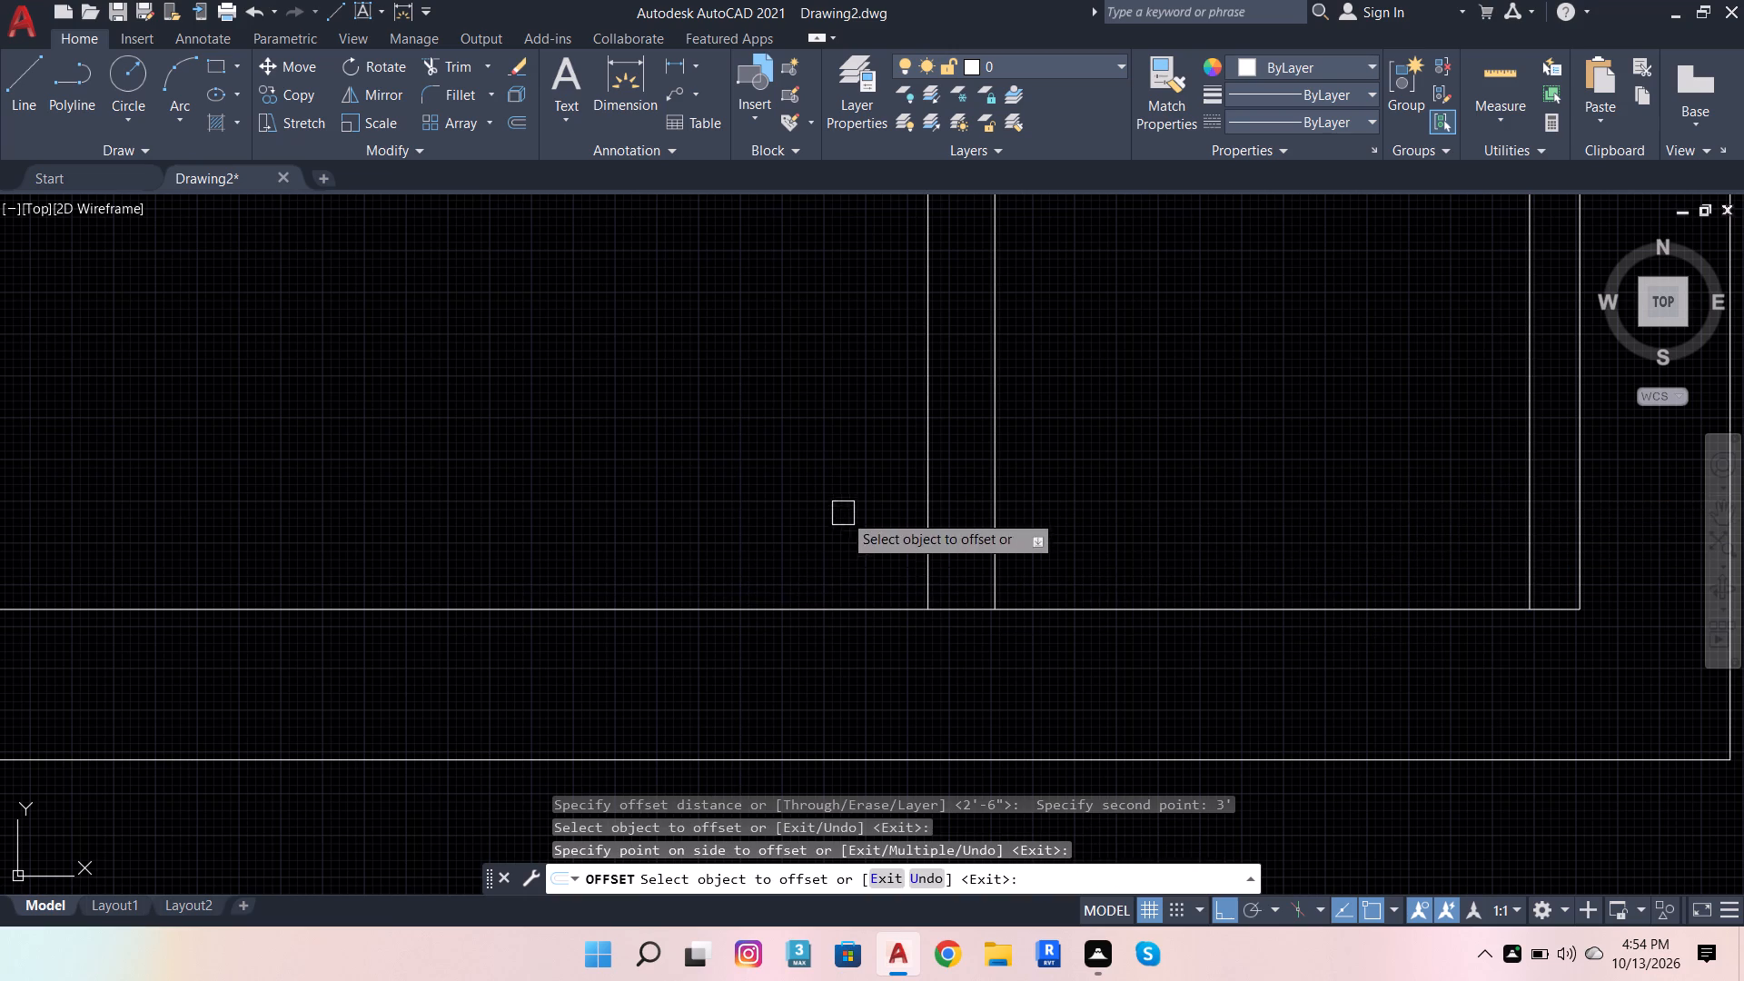
key(Escape)
Erase the 2'8" offset line in the living room.
click(1006, 510)
key(Delete)
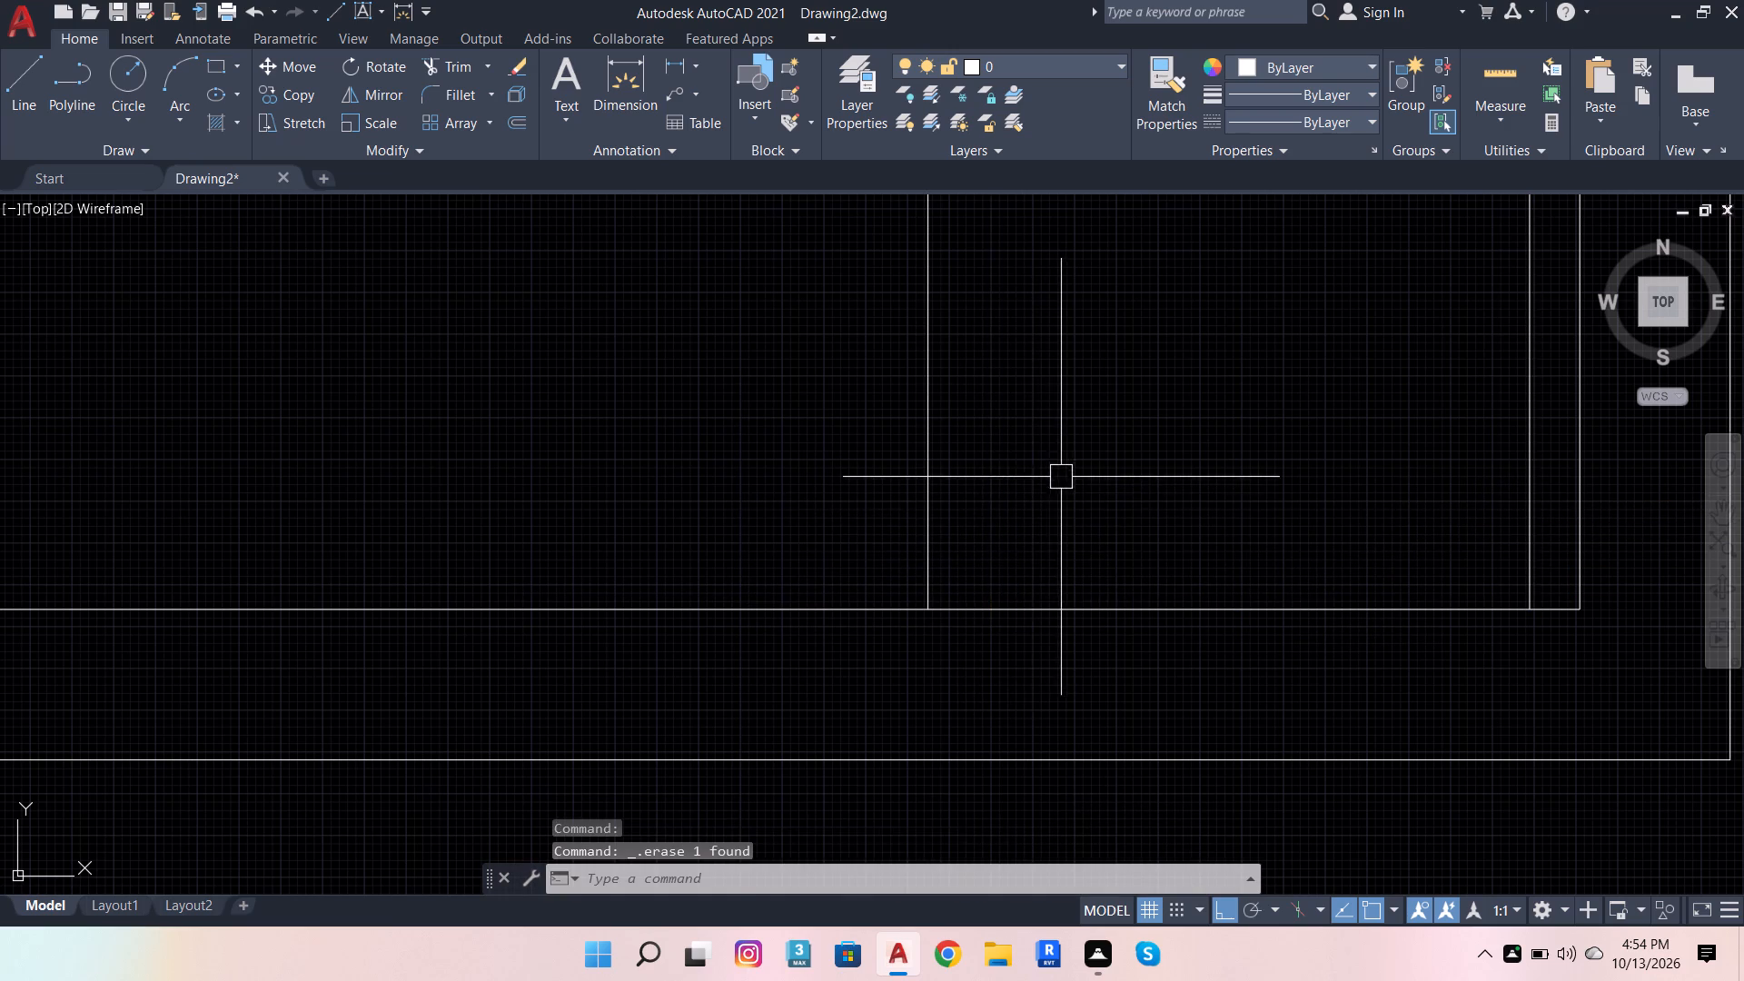
Extend the two vertical opening lines across the living room's bottom wall and trim their parts inside the room.
scroll(1016, 620, down, 2)
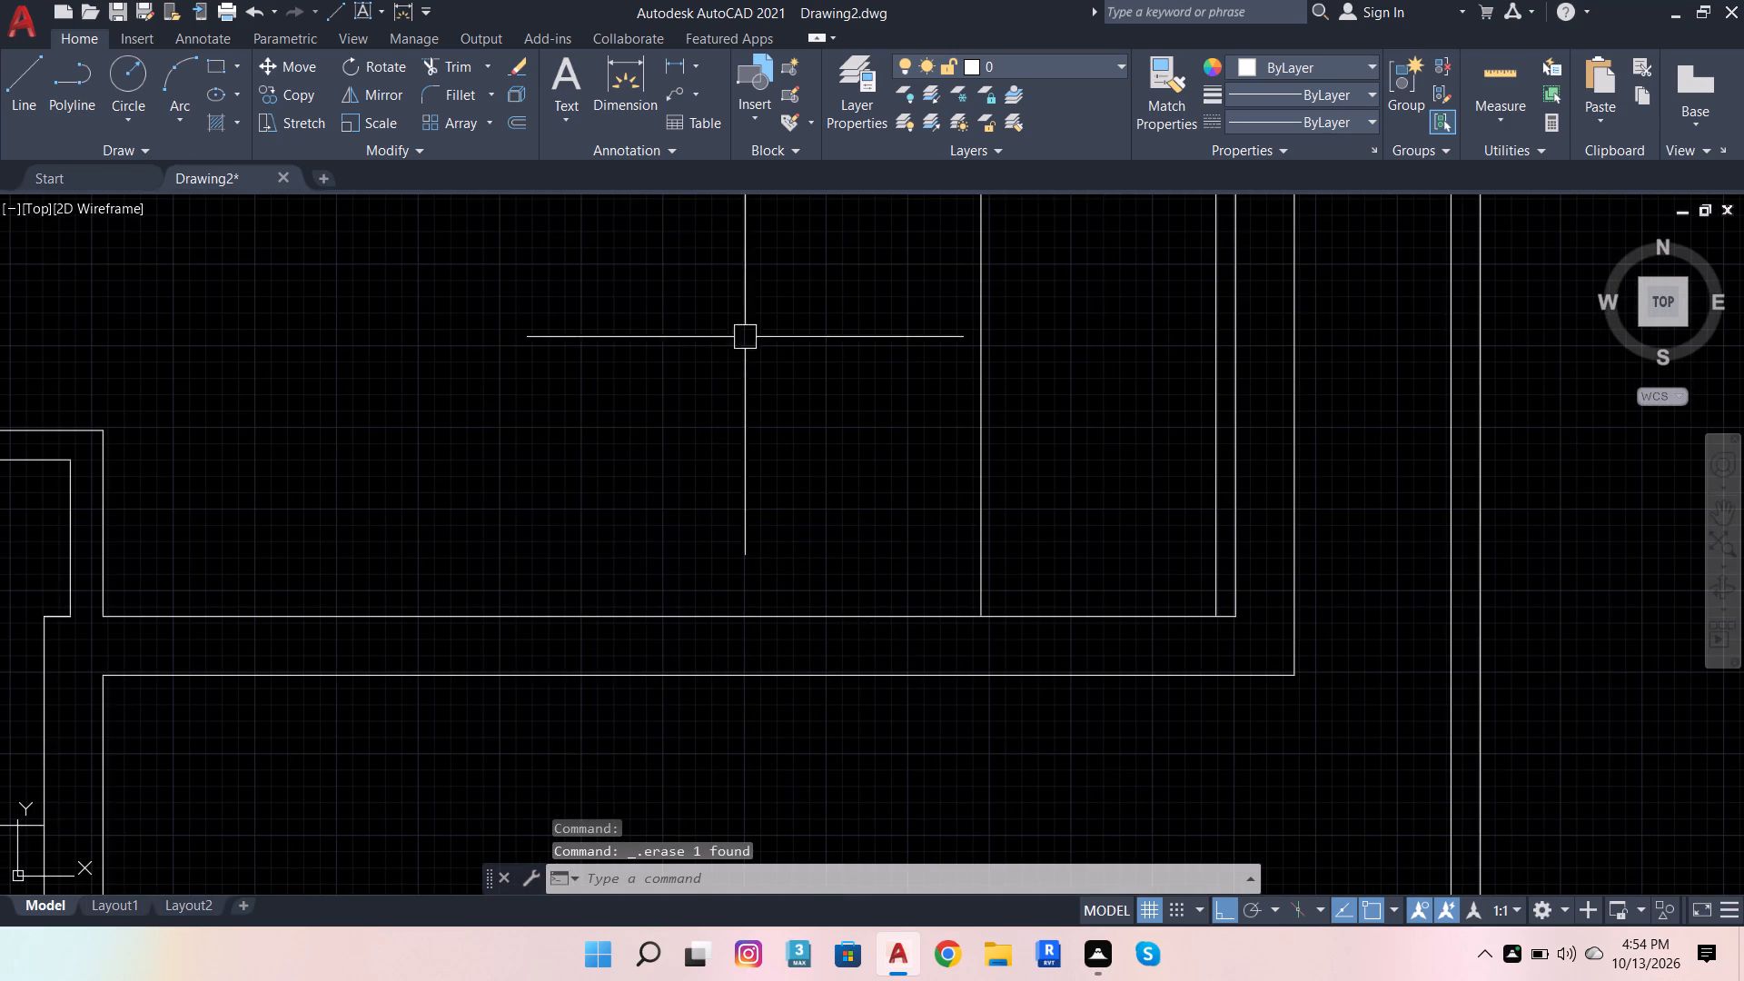
click(440, 67)
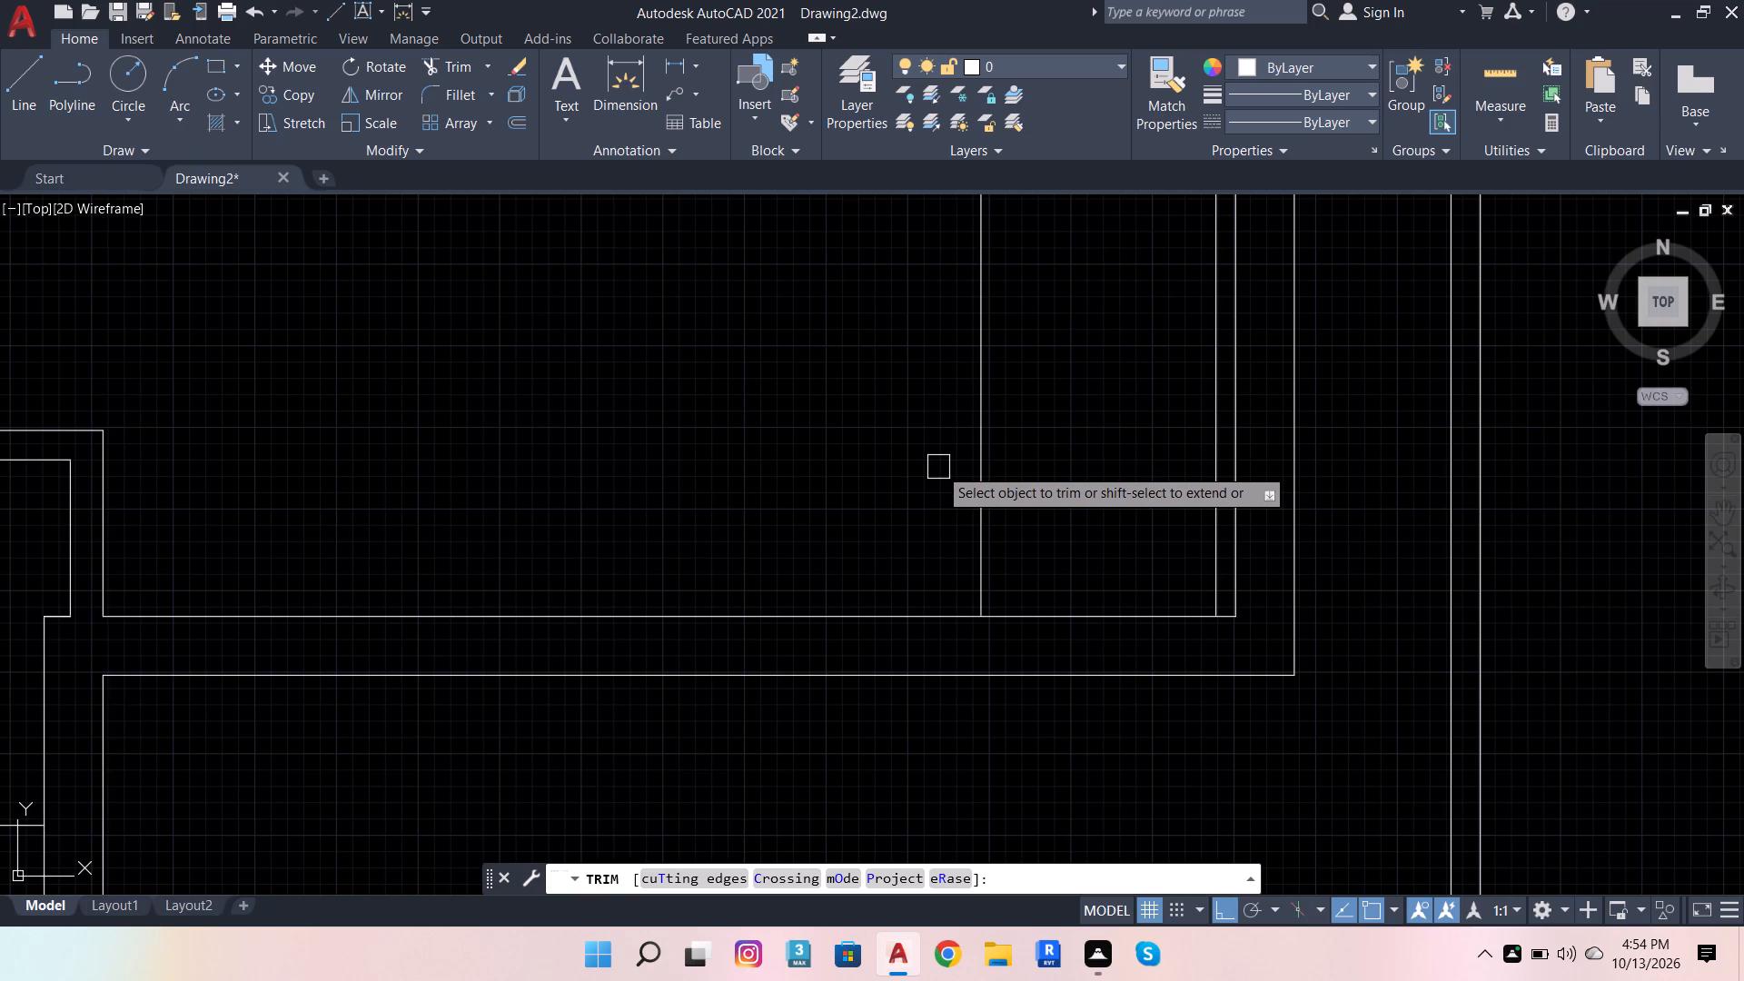
shift+click(964, 420)
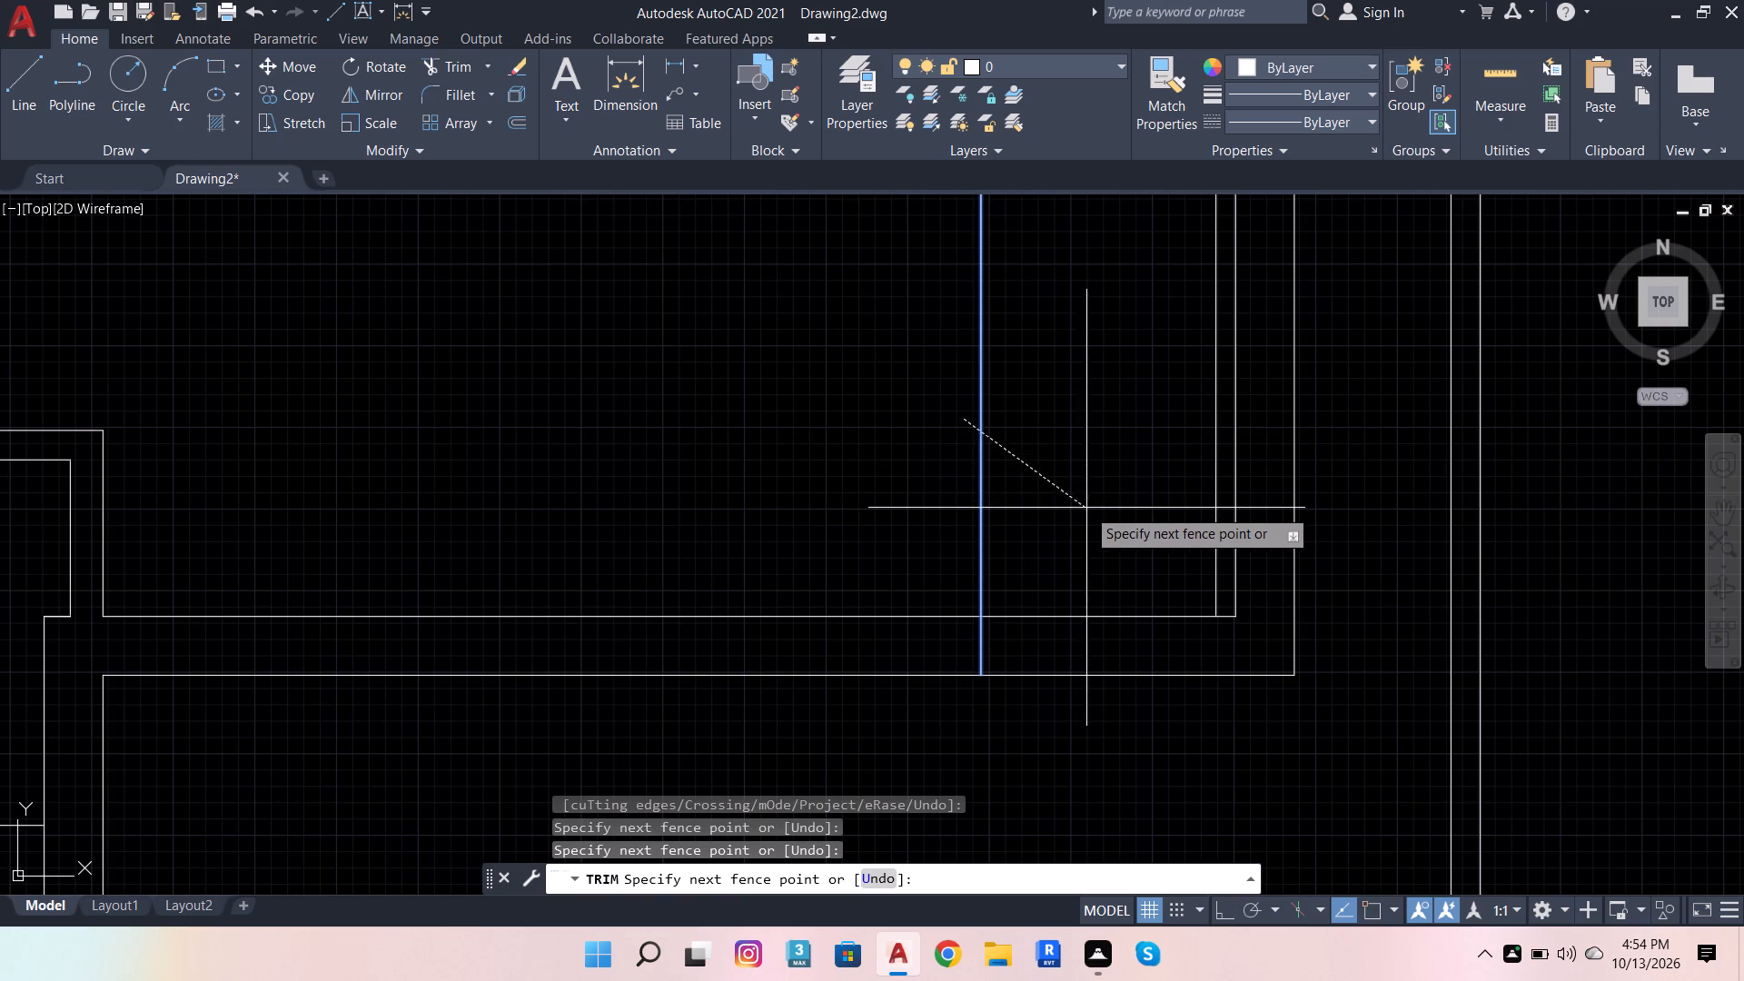
shift+click(1229, 488)
click(1208, 502)
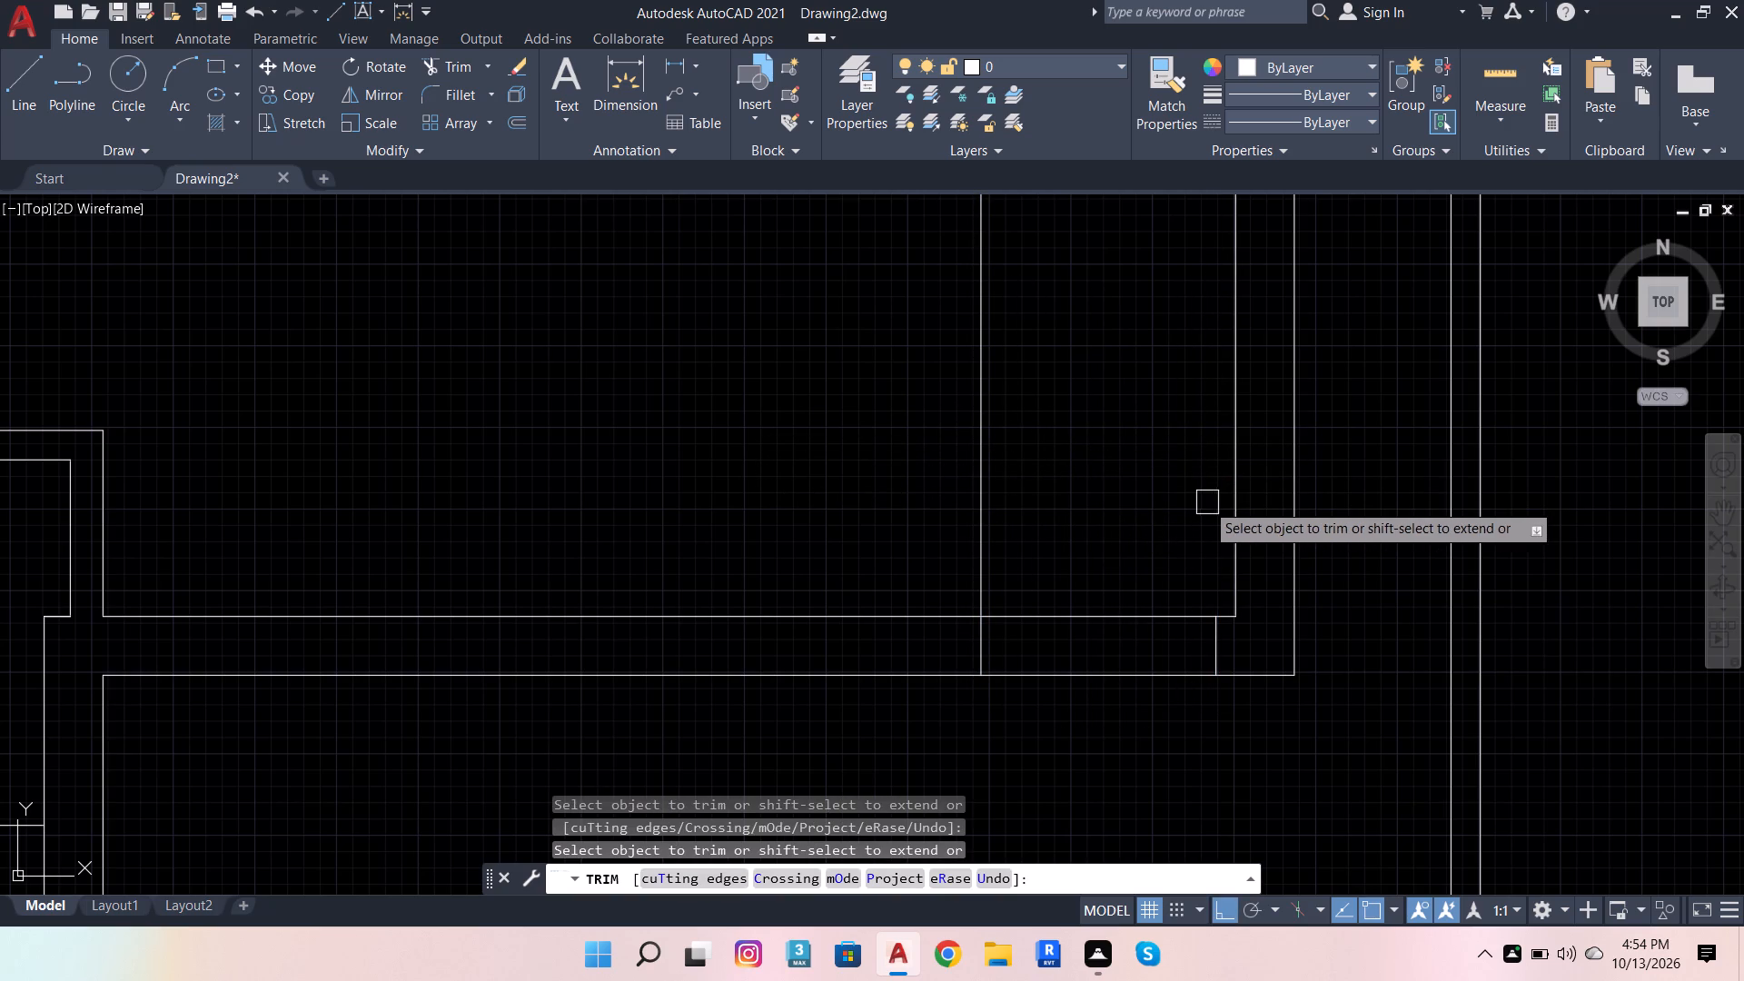
click(980, 526)
Trim both bottom wall lines of the living room between the two opening lines to form the 3' doorway.
drag(1152, 527, 1154, 559)
click(1112, 762)
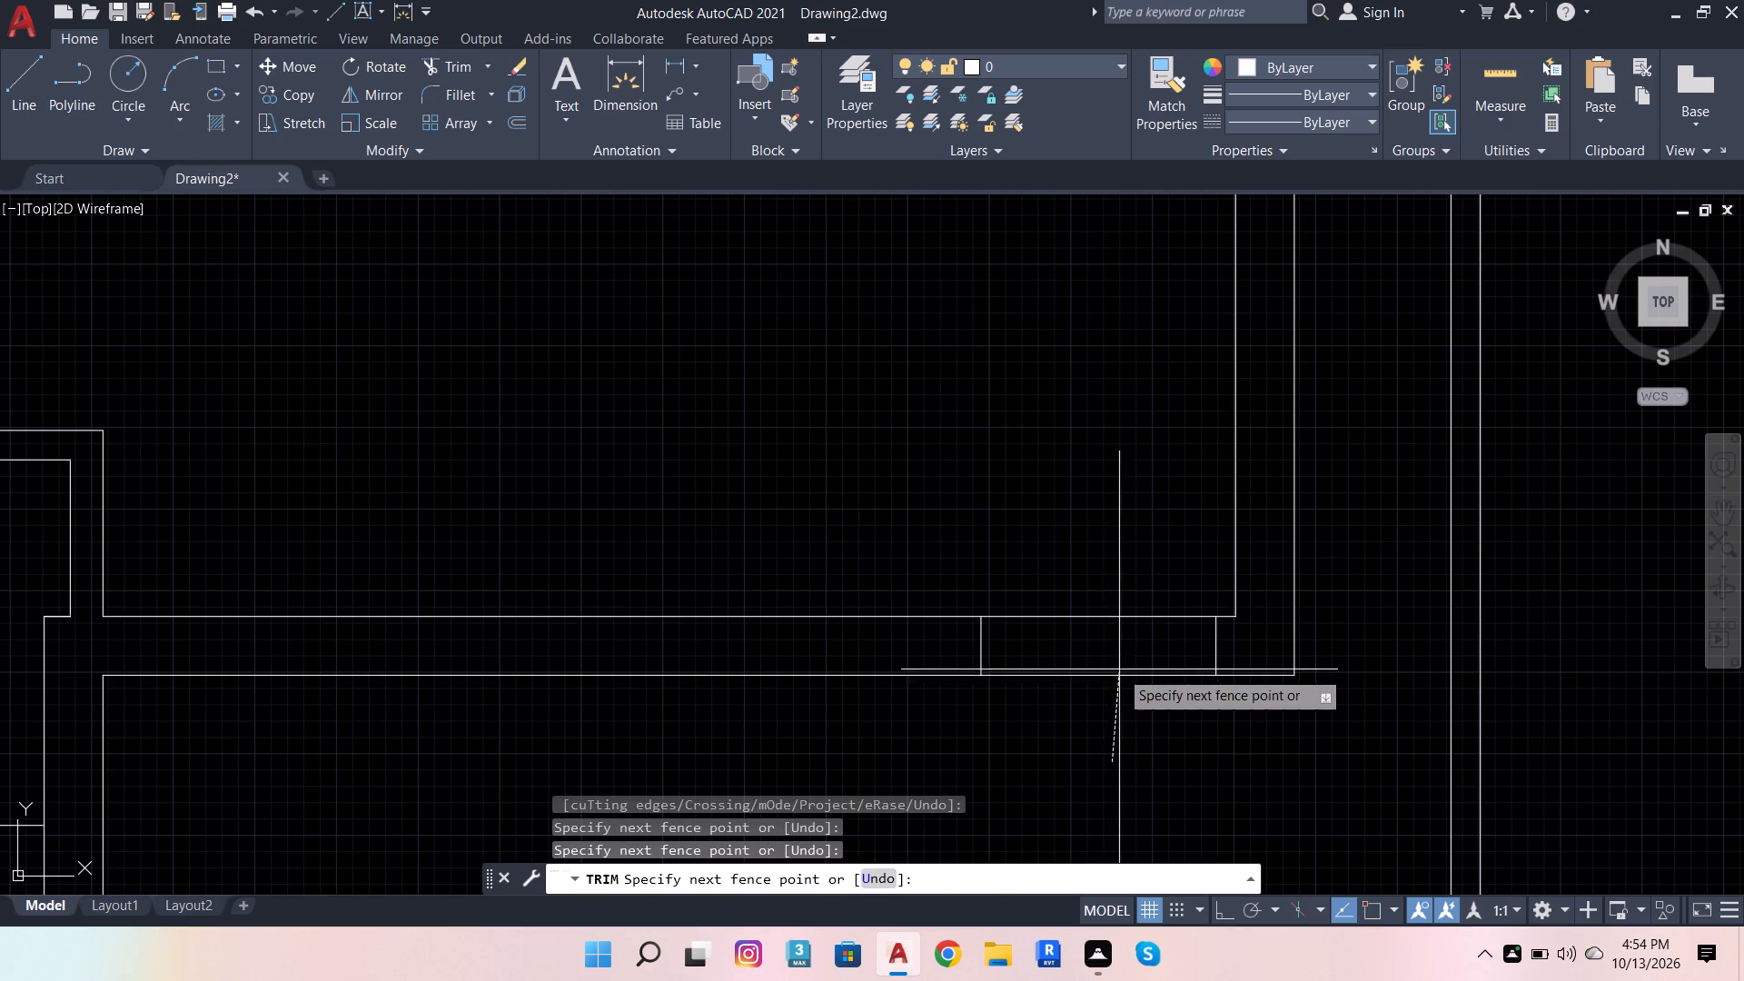
click(1098, 582)
Extend the two short lines above the kitchen across the dining's left wall and trim their parts lying in the wash area.
scroll(1102, 730, down, 3)
scroll(510, 570, up, 2)
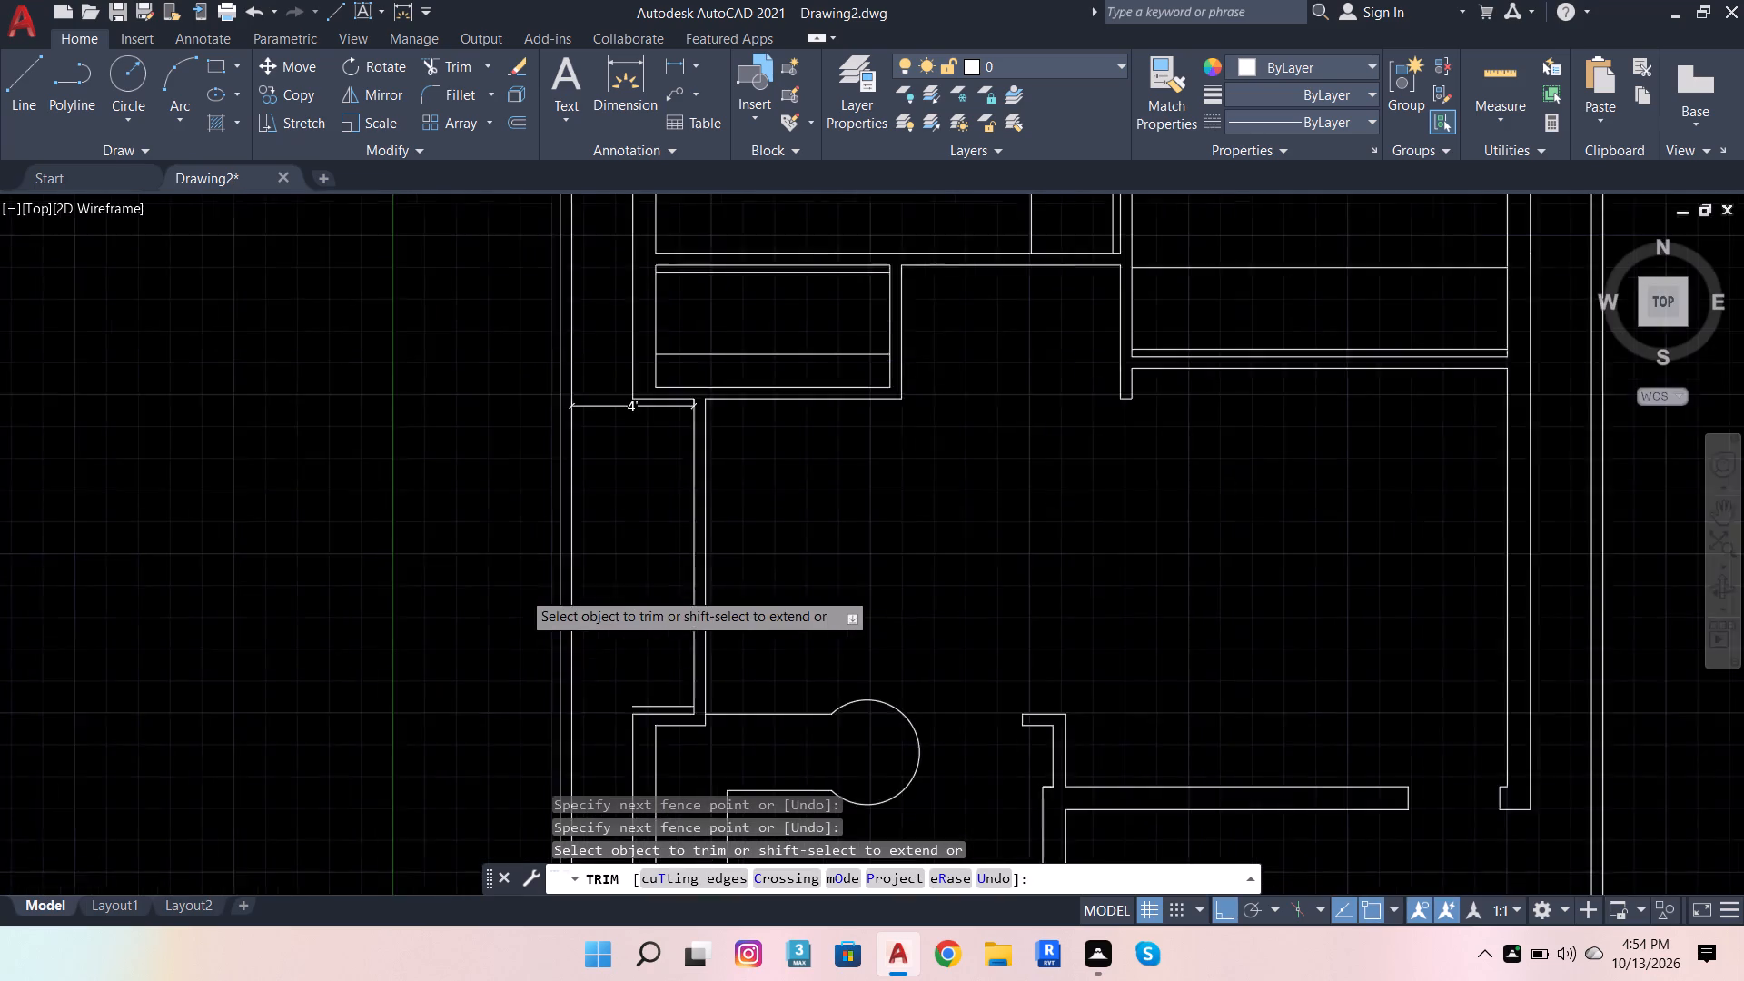
scroll(725, 616, down, 2)
scroll(713, 659, up, 3)
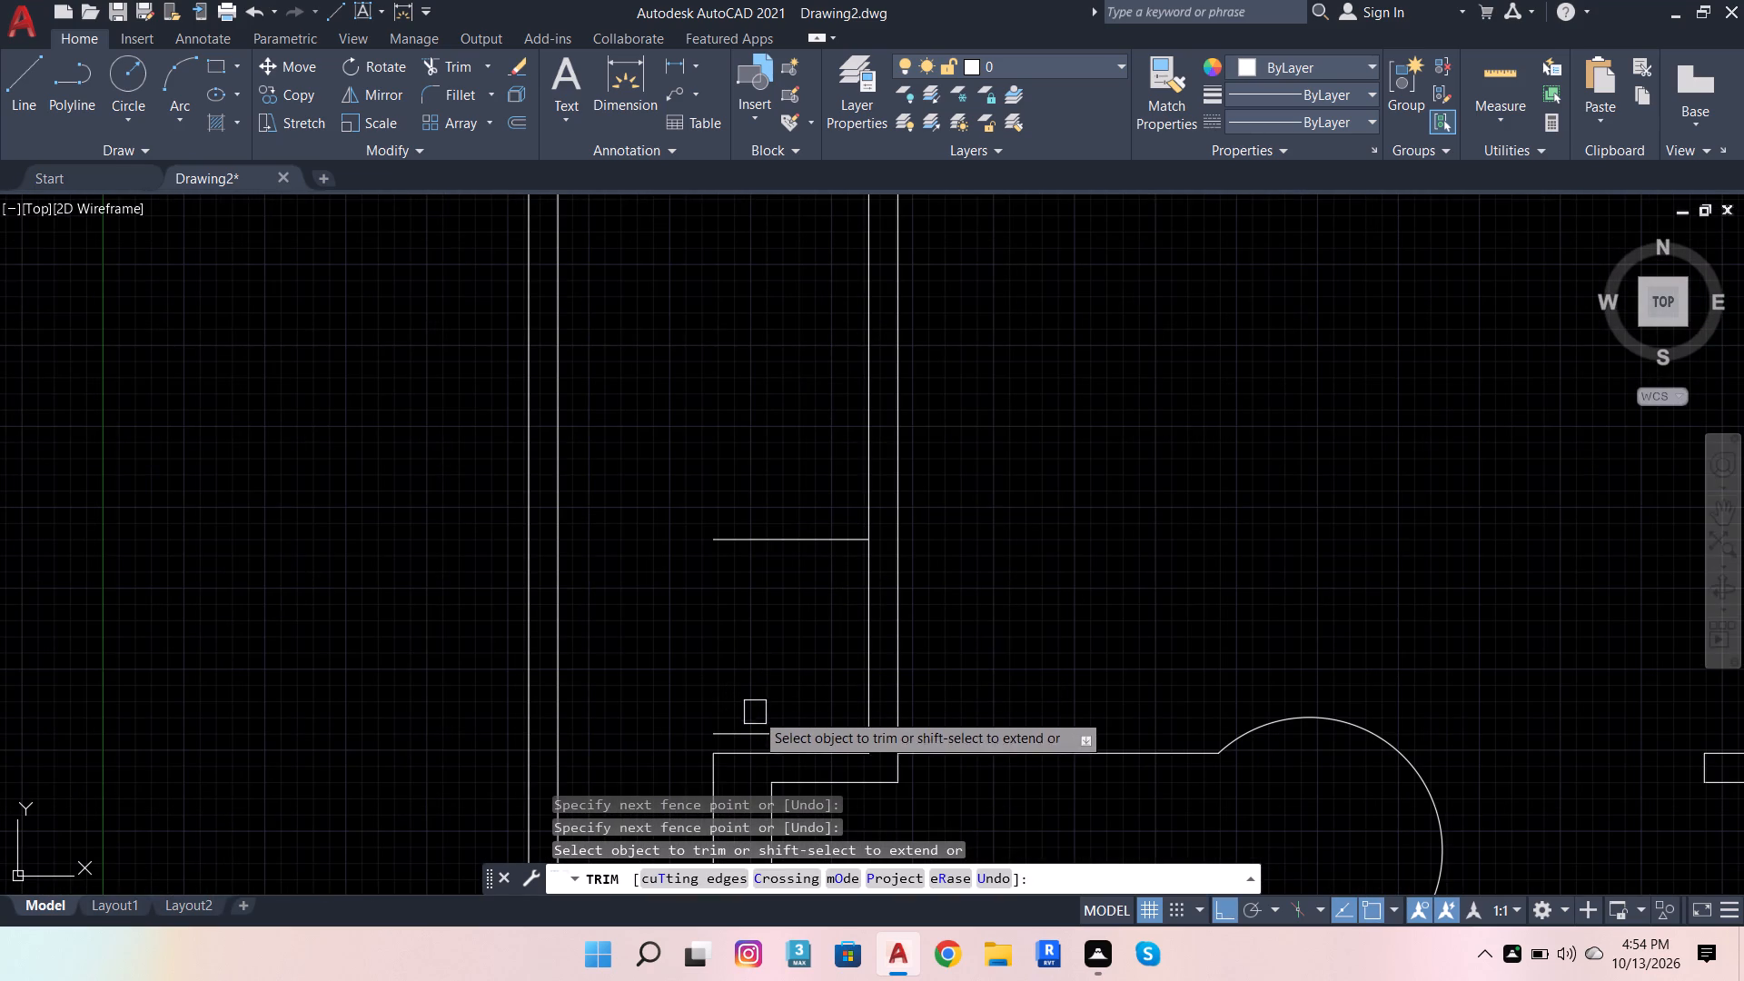
shift+click(779, 722)
shift+click(816, 724)
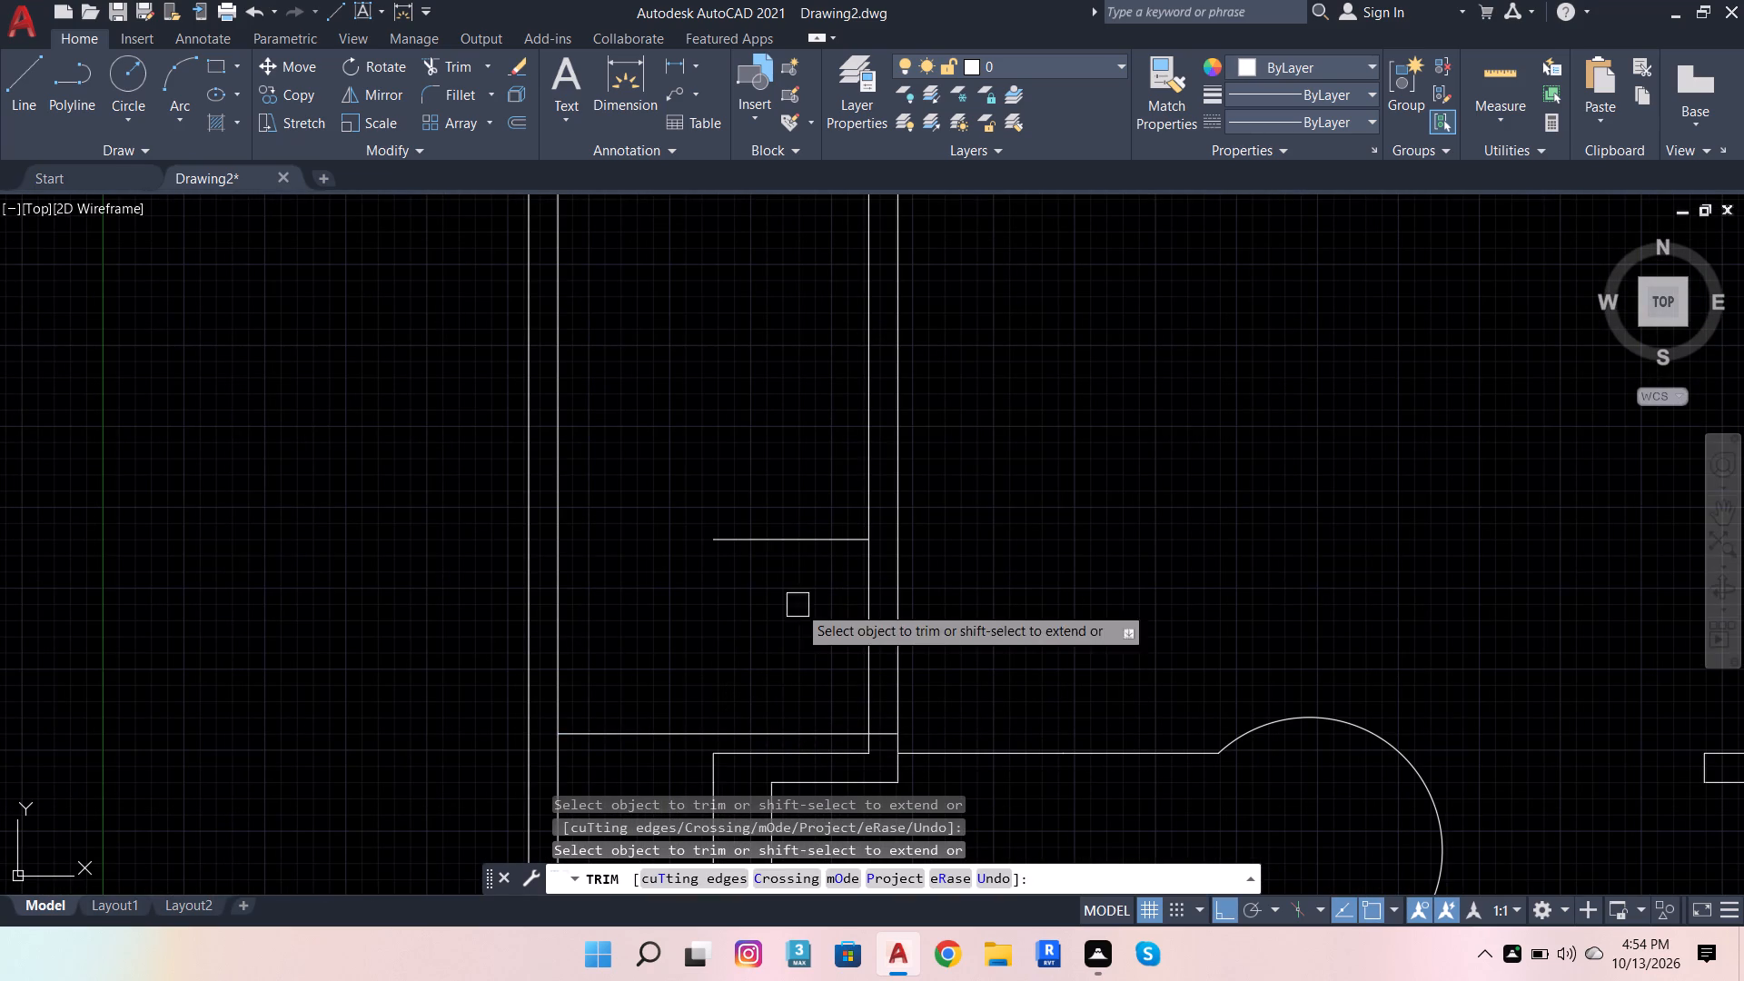
shift+click(806, 543)
click(805, 551)
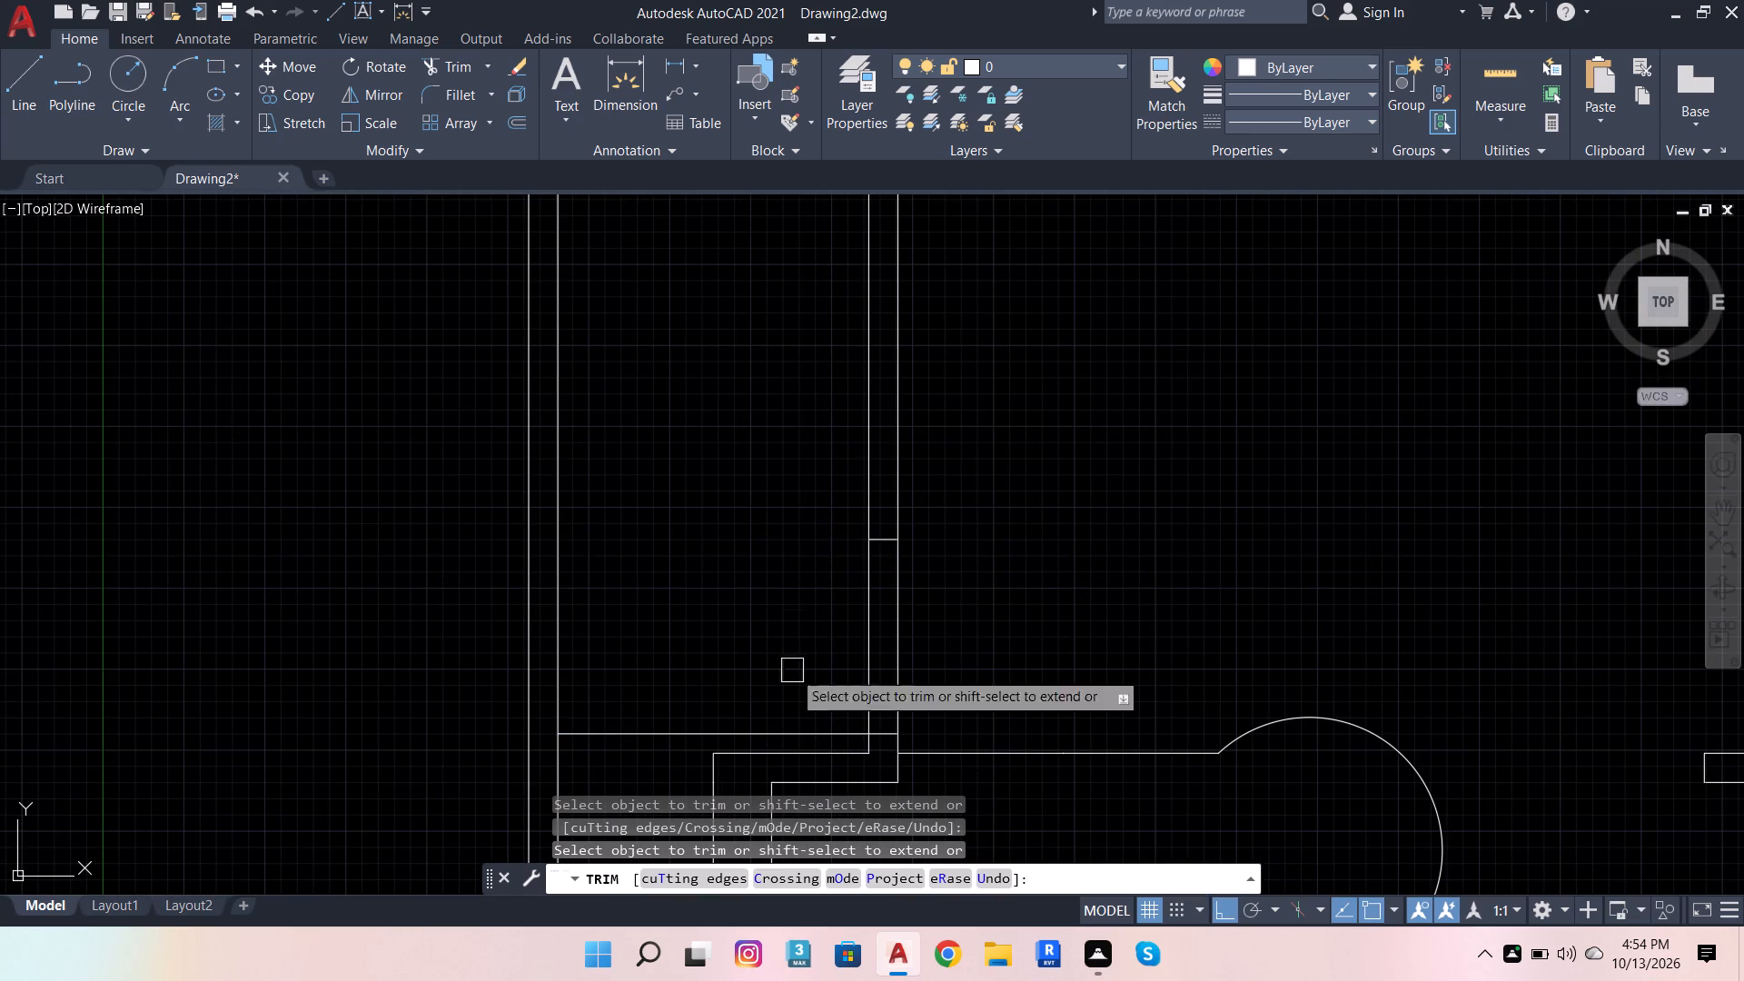
click(778, 721)
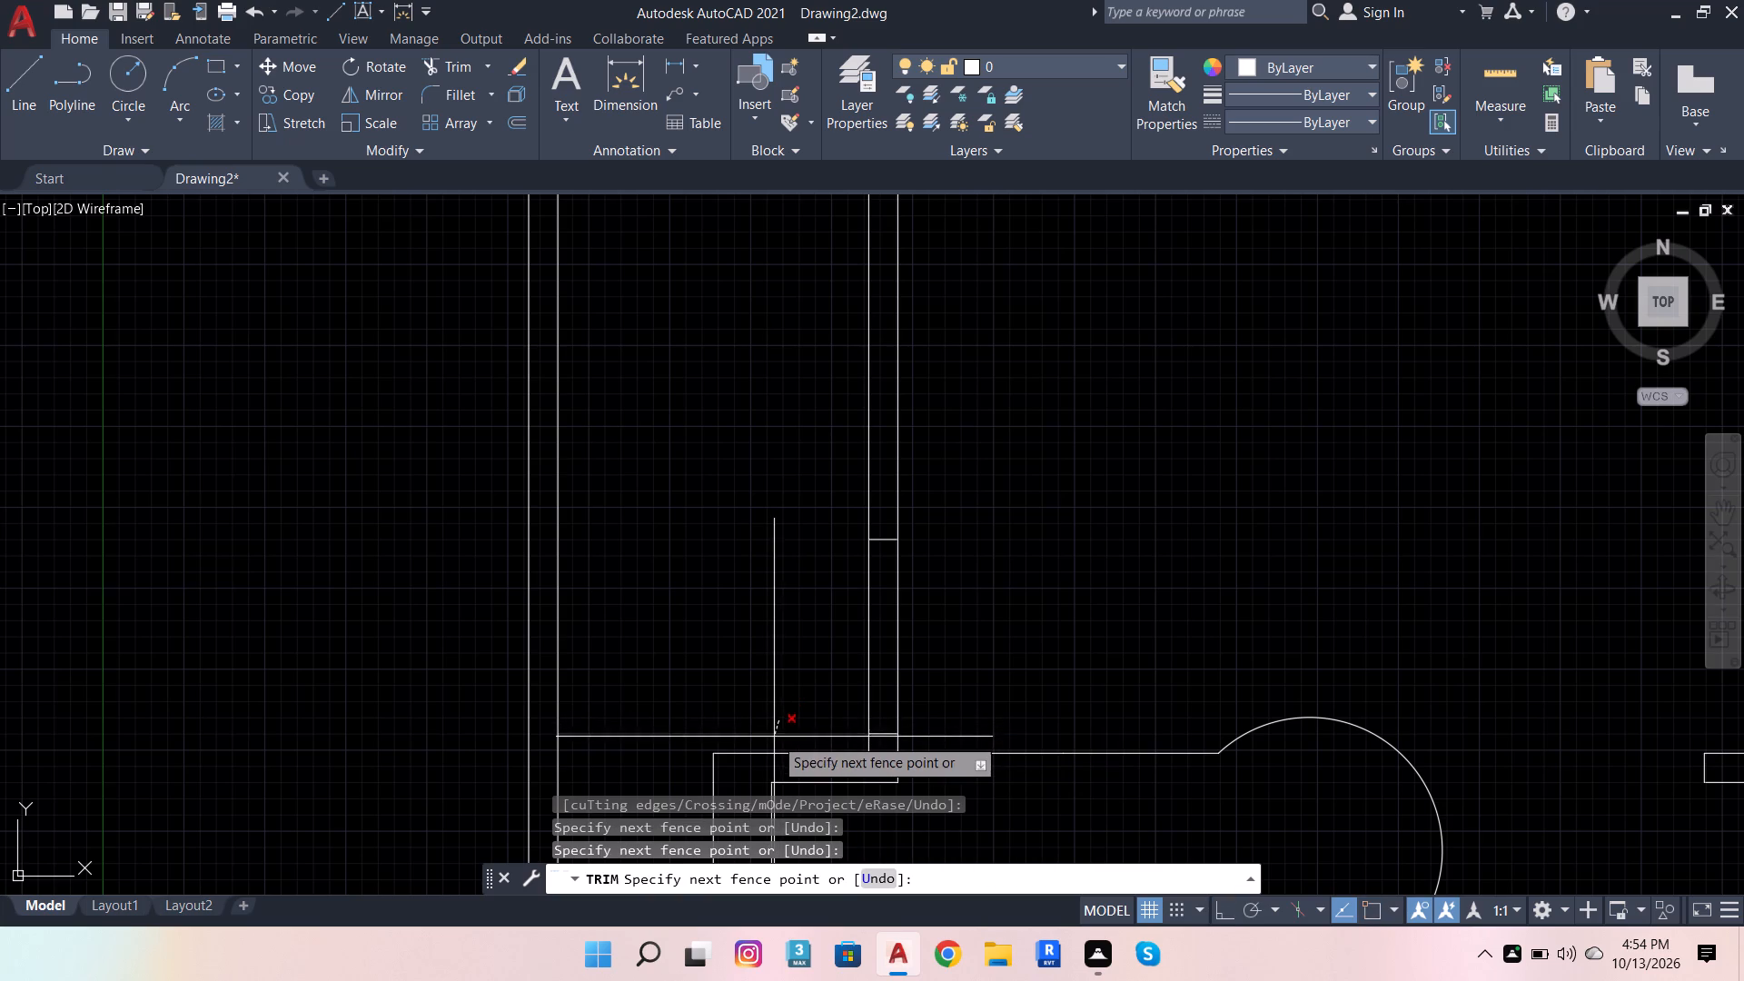
Trim both lines of the dining's left wall between the two short opening lines to form the wash doorway.
click(774, 737)
click(832, 670)
click(952, 629)
Extend the two opening lines across the right wall of the toilet below M Bedroom, trim their excess and cut the doorway between them.
scroll(788, 742, down, 4)
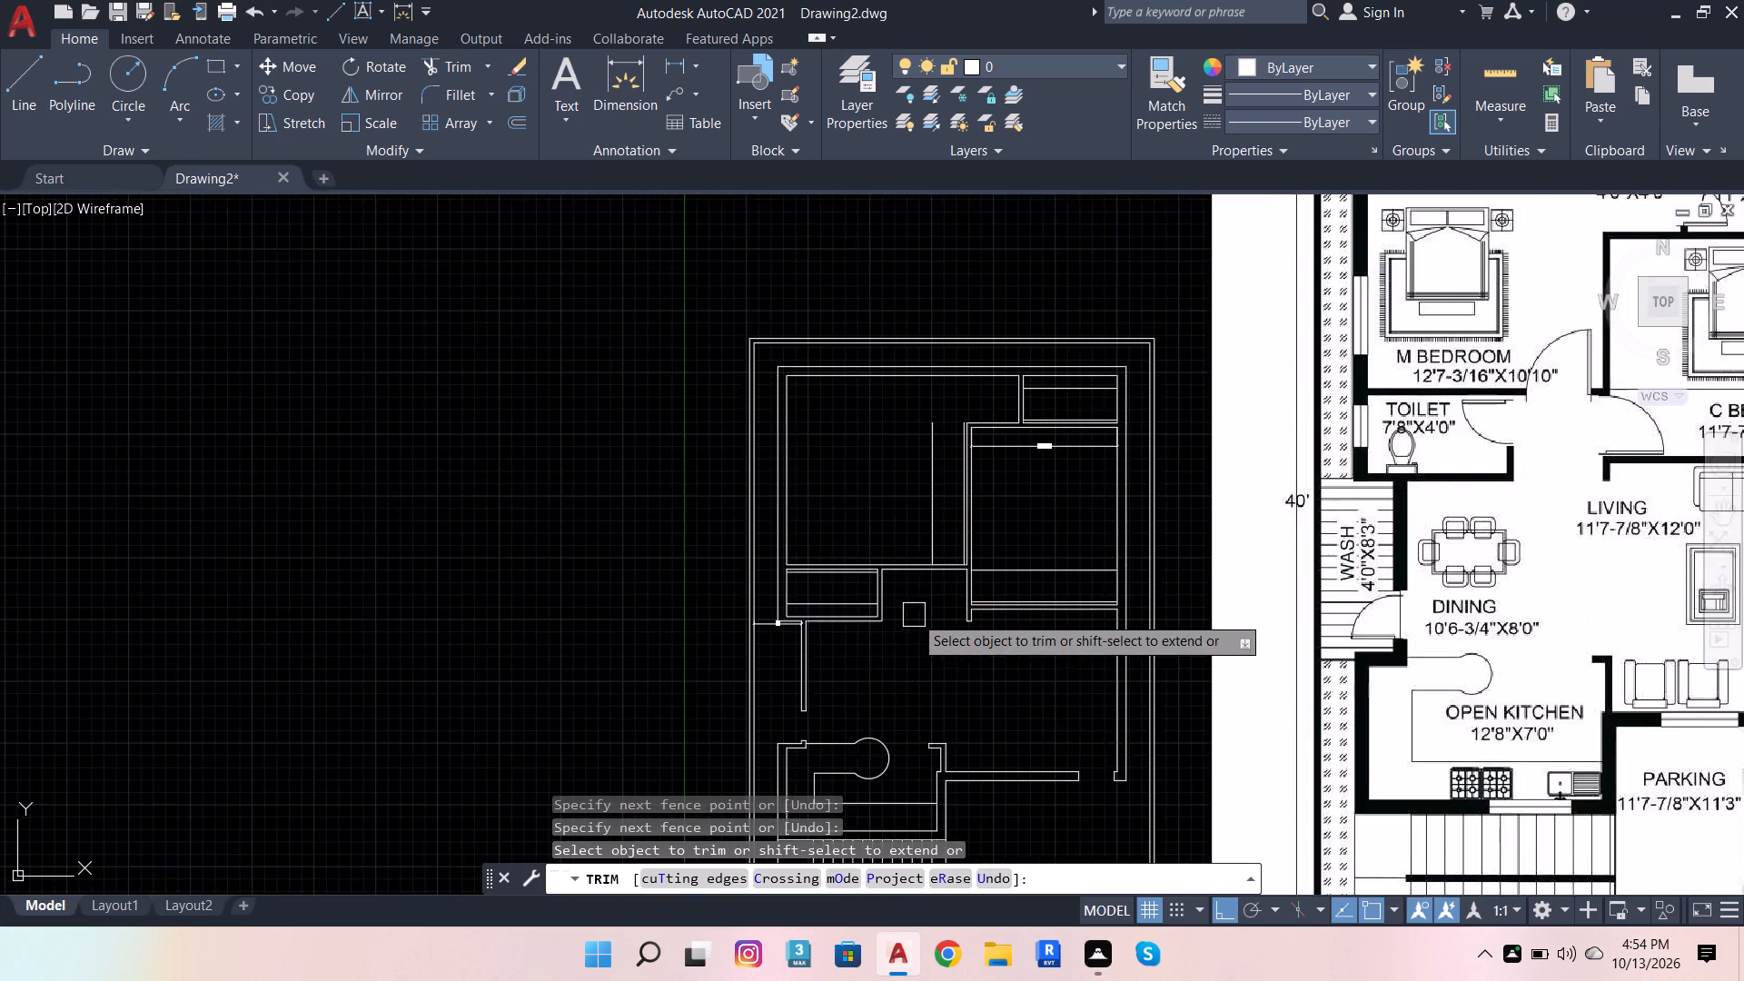
scroll(914, 615, up, 3)
shift+click(746, 574)
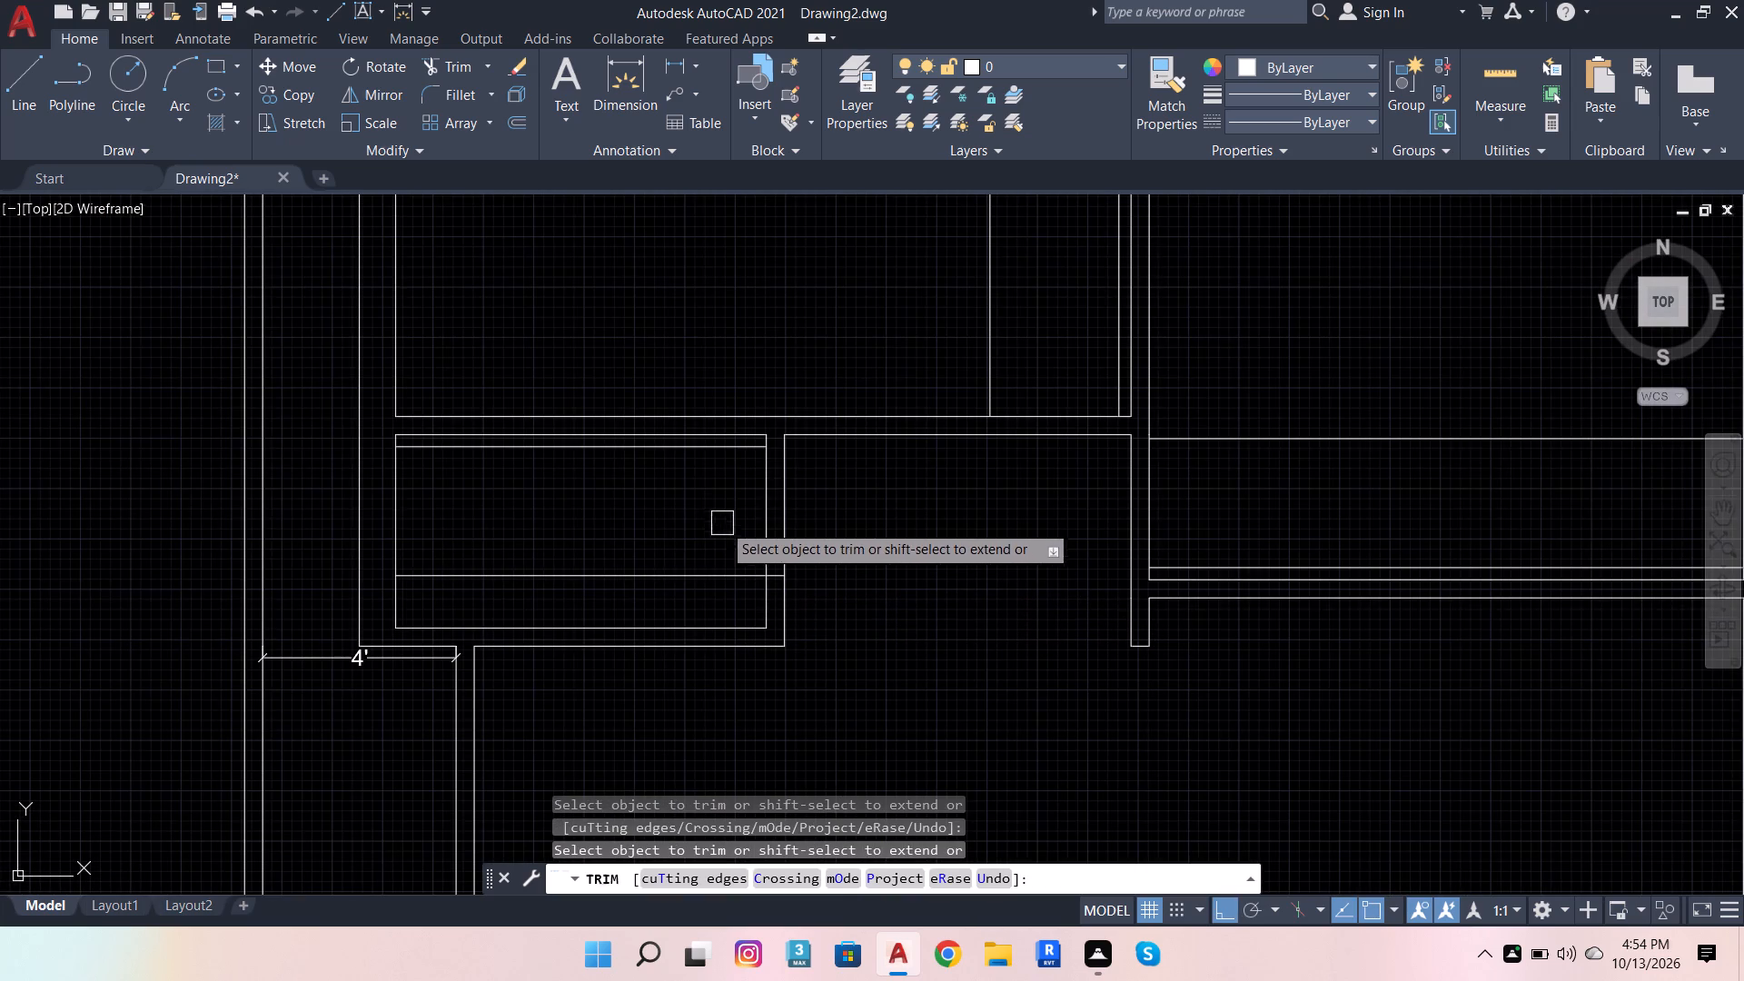
shift+click(716, 457)
click(716, 457)
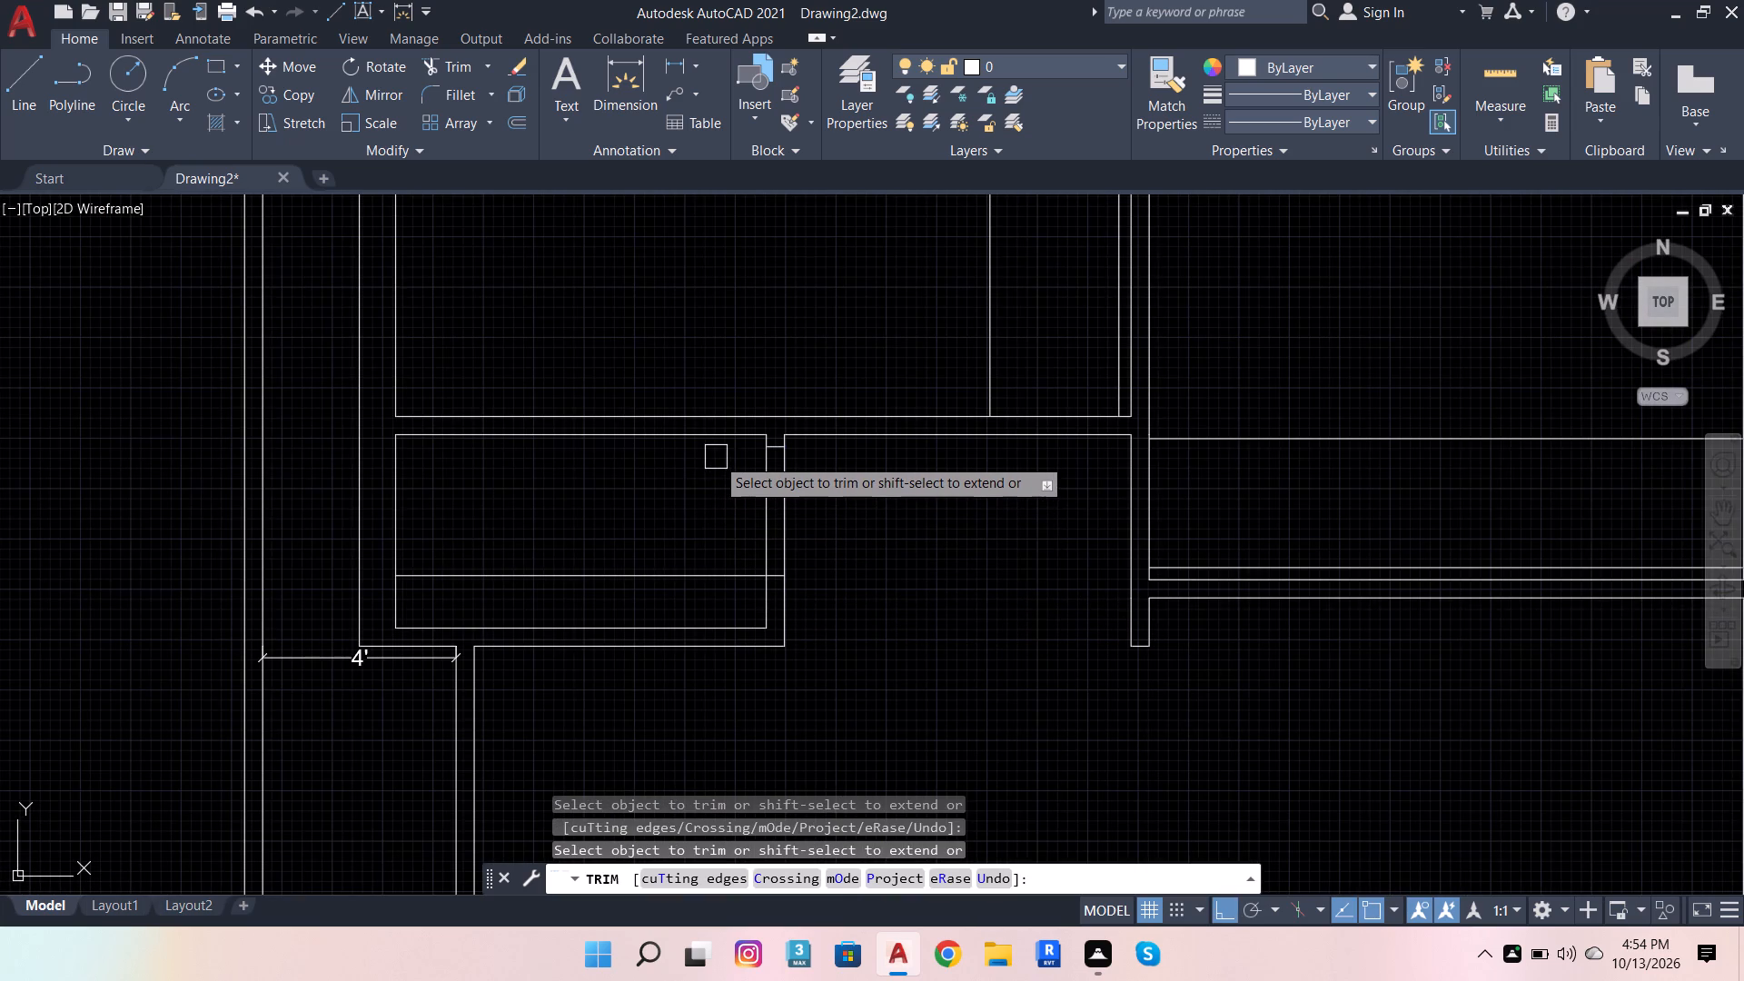
click(715, 590)
click(724, 539)
click(724, 524)
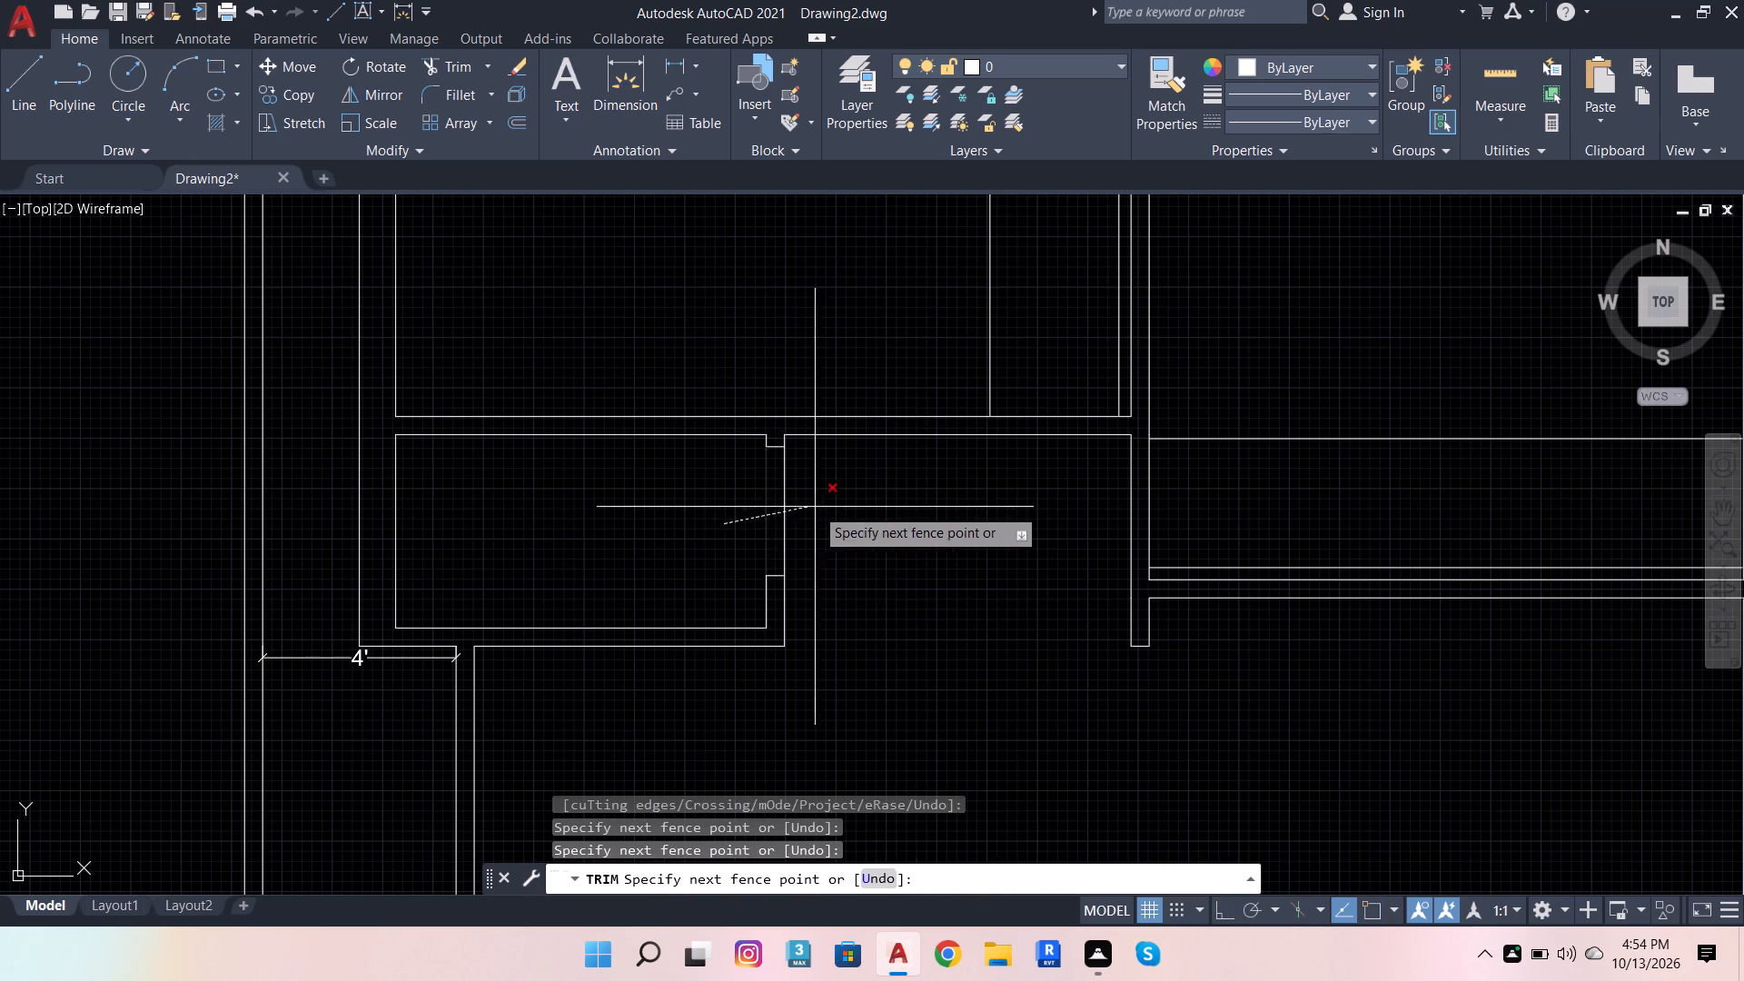
click(824, 507)
Extend the two opening lines across C Bedroom's left wall, trim their parts inside the room and cut the doorway between them.
shift+click(1197, 445)
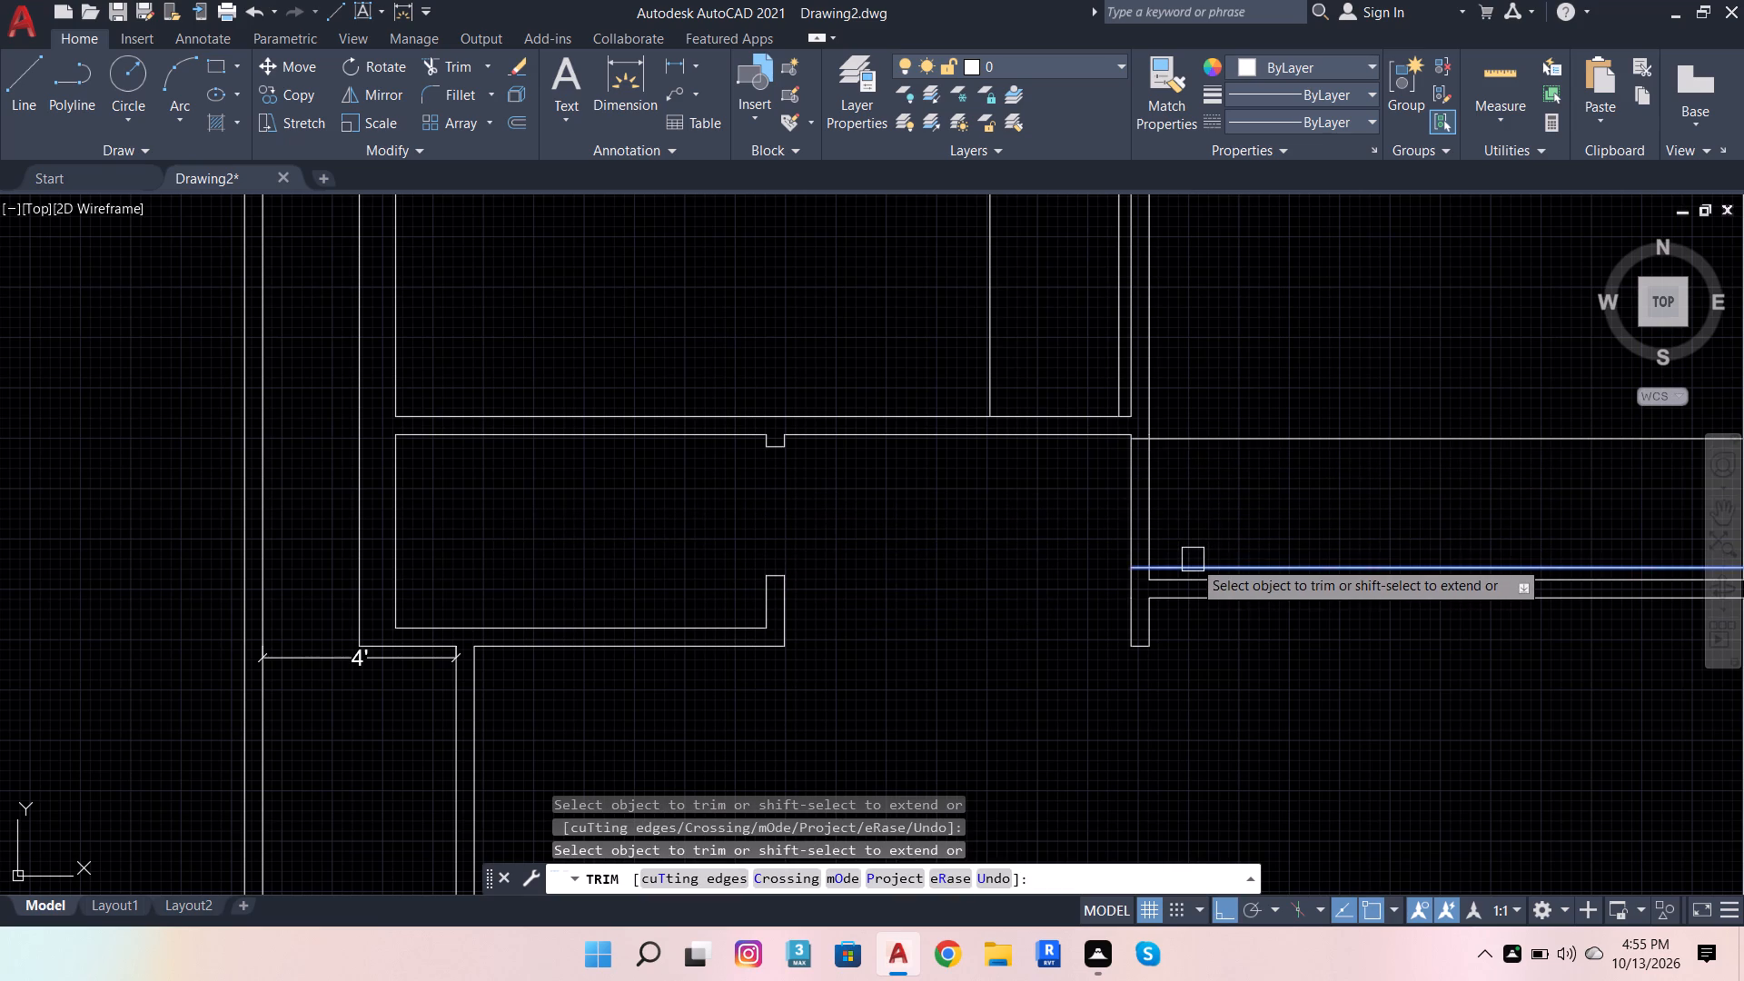
shift+click(1193, 560)
click(1193, 560)
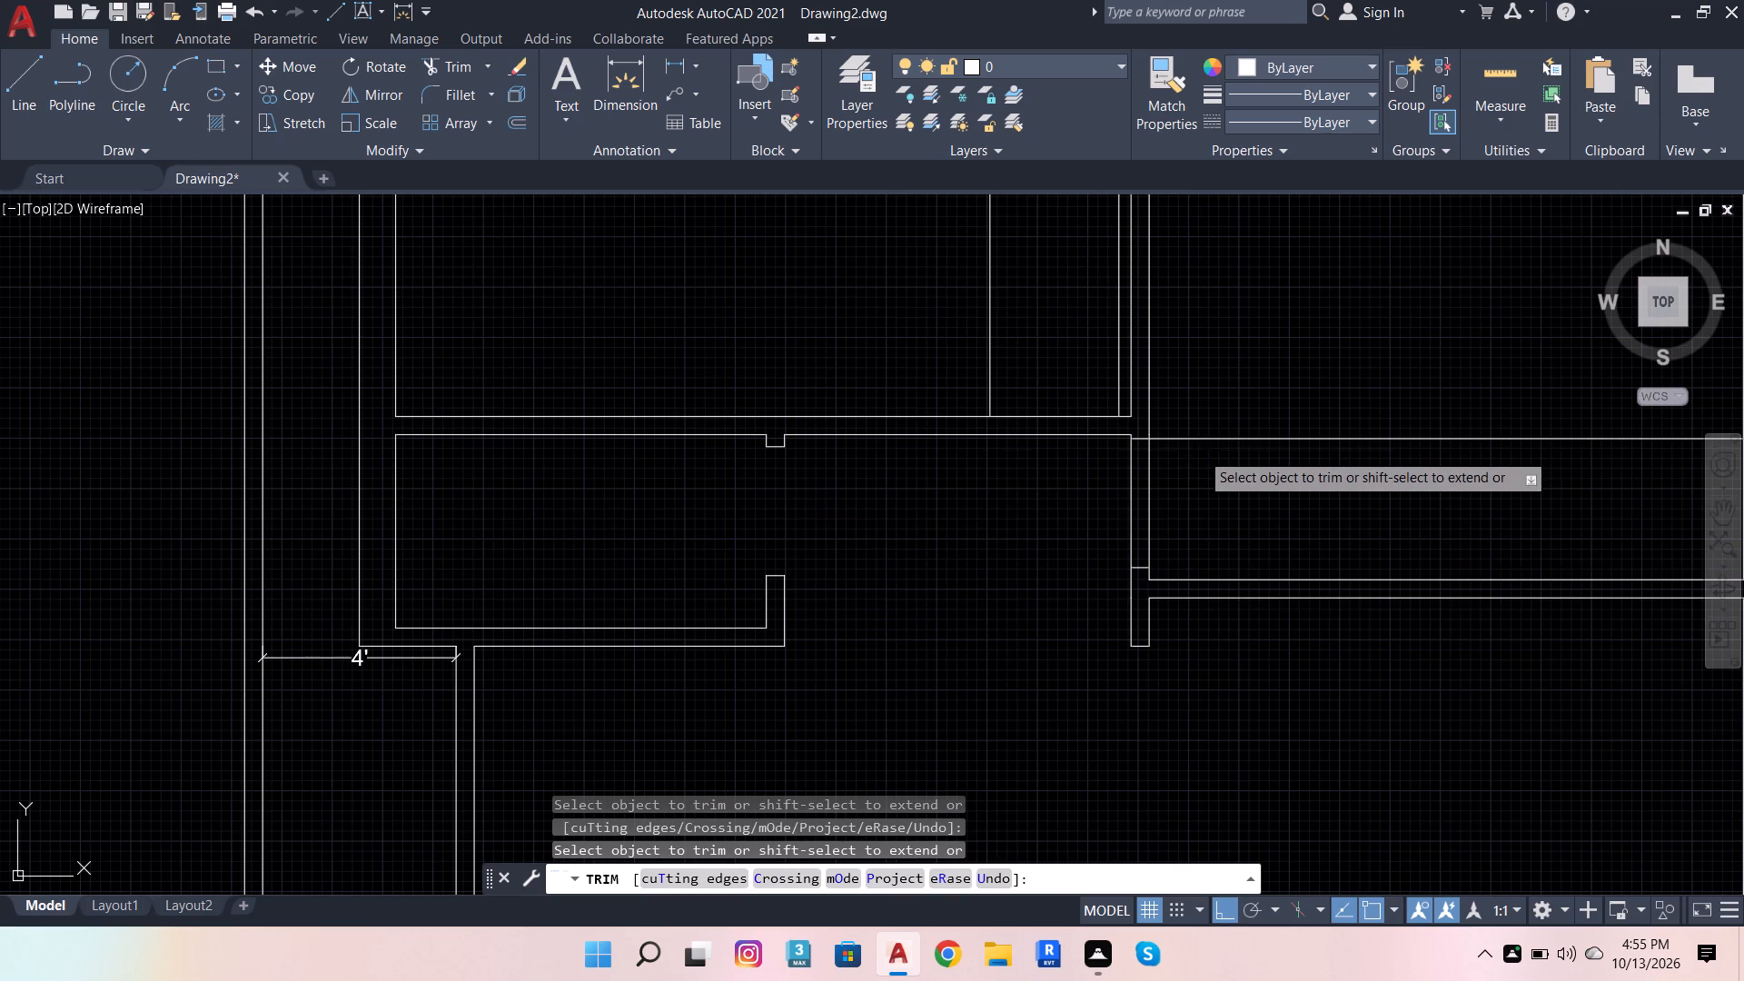
click(1200, 451)
click(1203, 420)
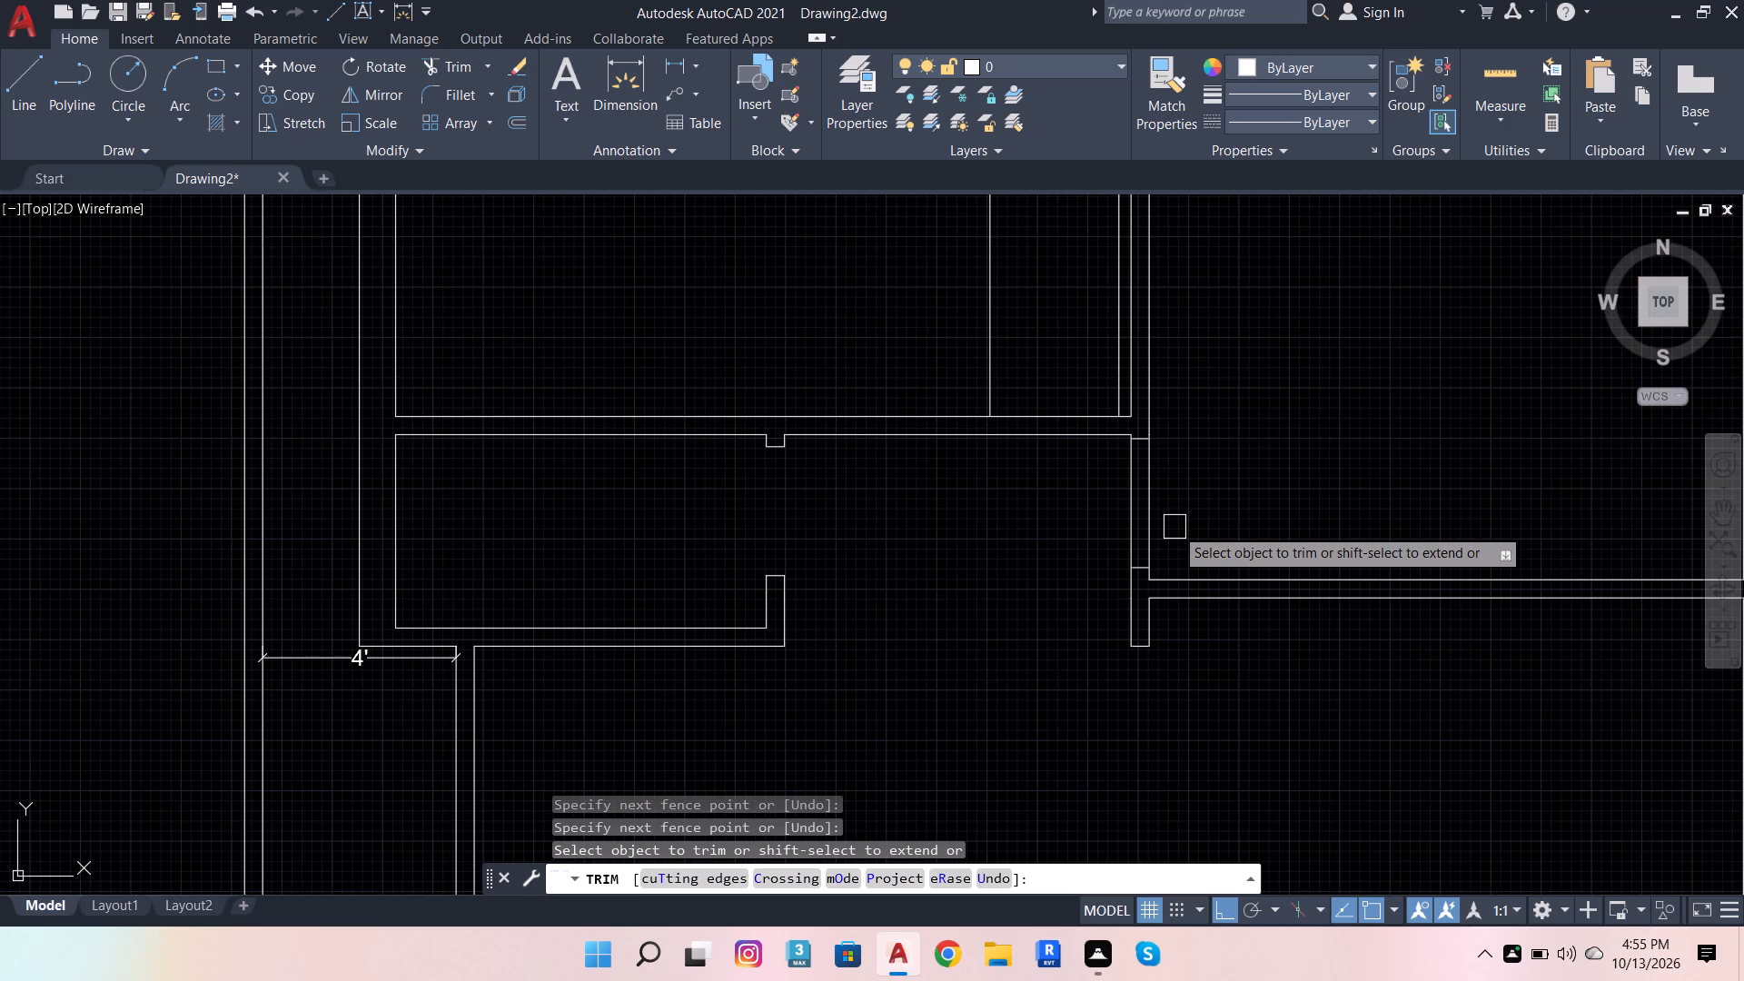
click(1174, 527)
click(865, 534)
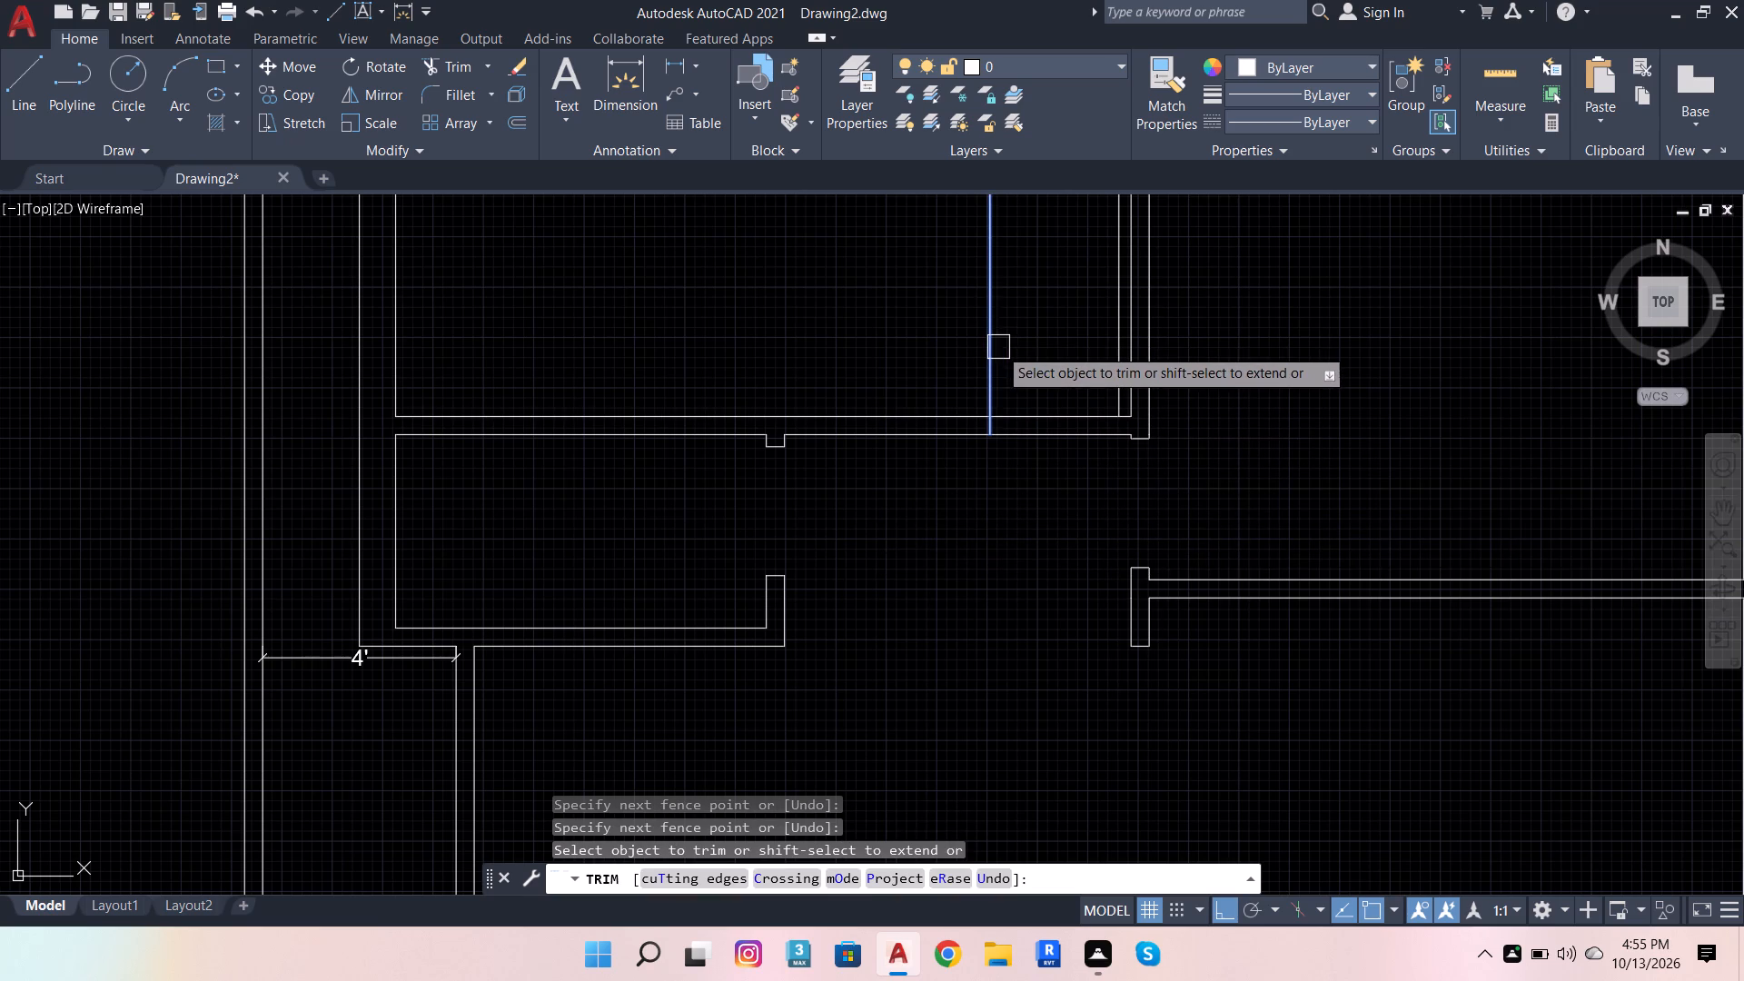
Extend the two vertical opening lines through M Bedroom's bottom wall, trim their parts inside the room and cut the doorway between them.
shift+click(998, 347)
shift+click(1110, 356)
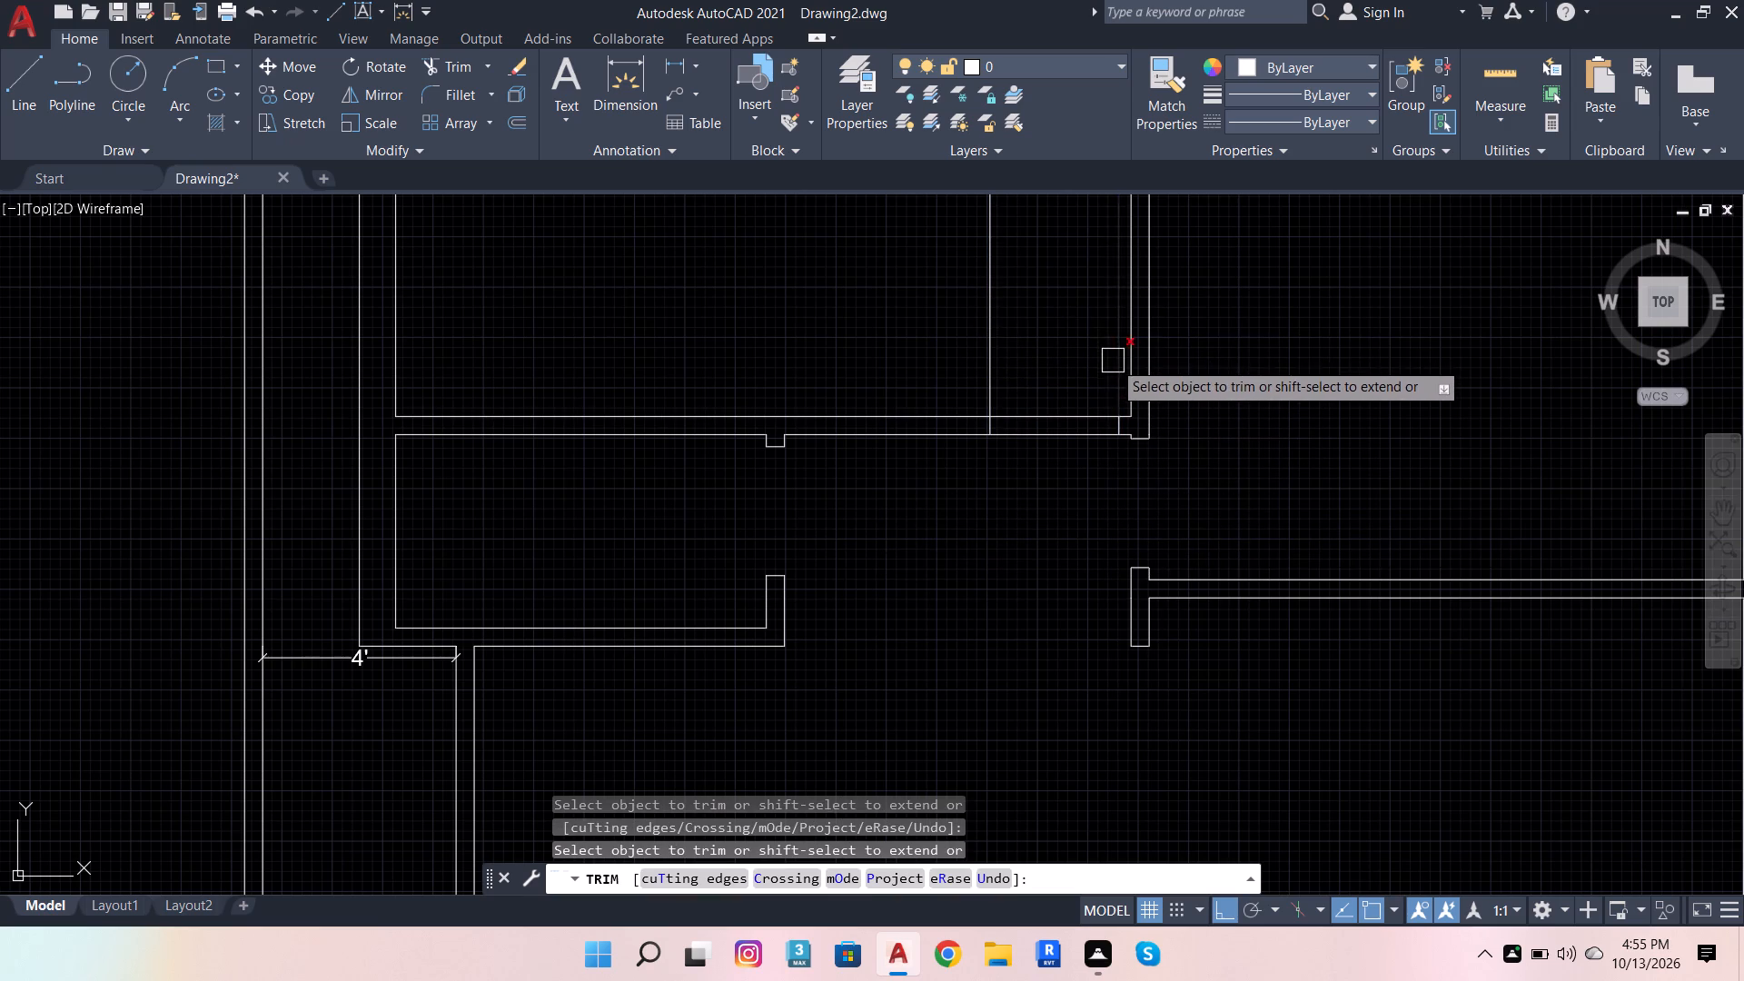
click(1113, 361)
click(996, 367)
click(1021, 353)
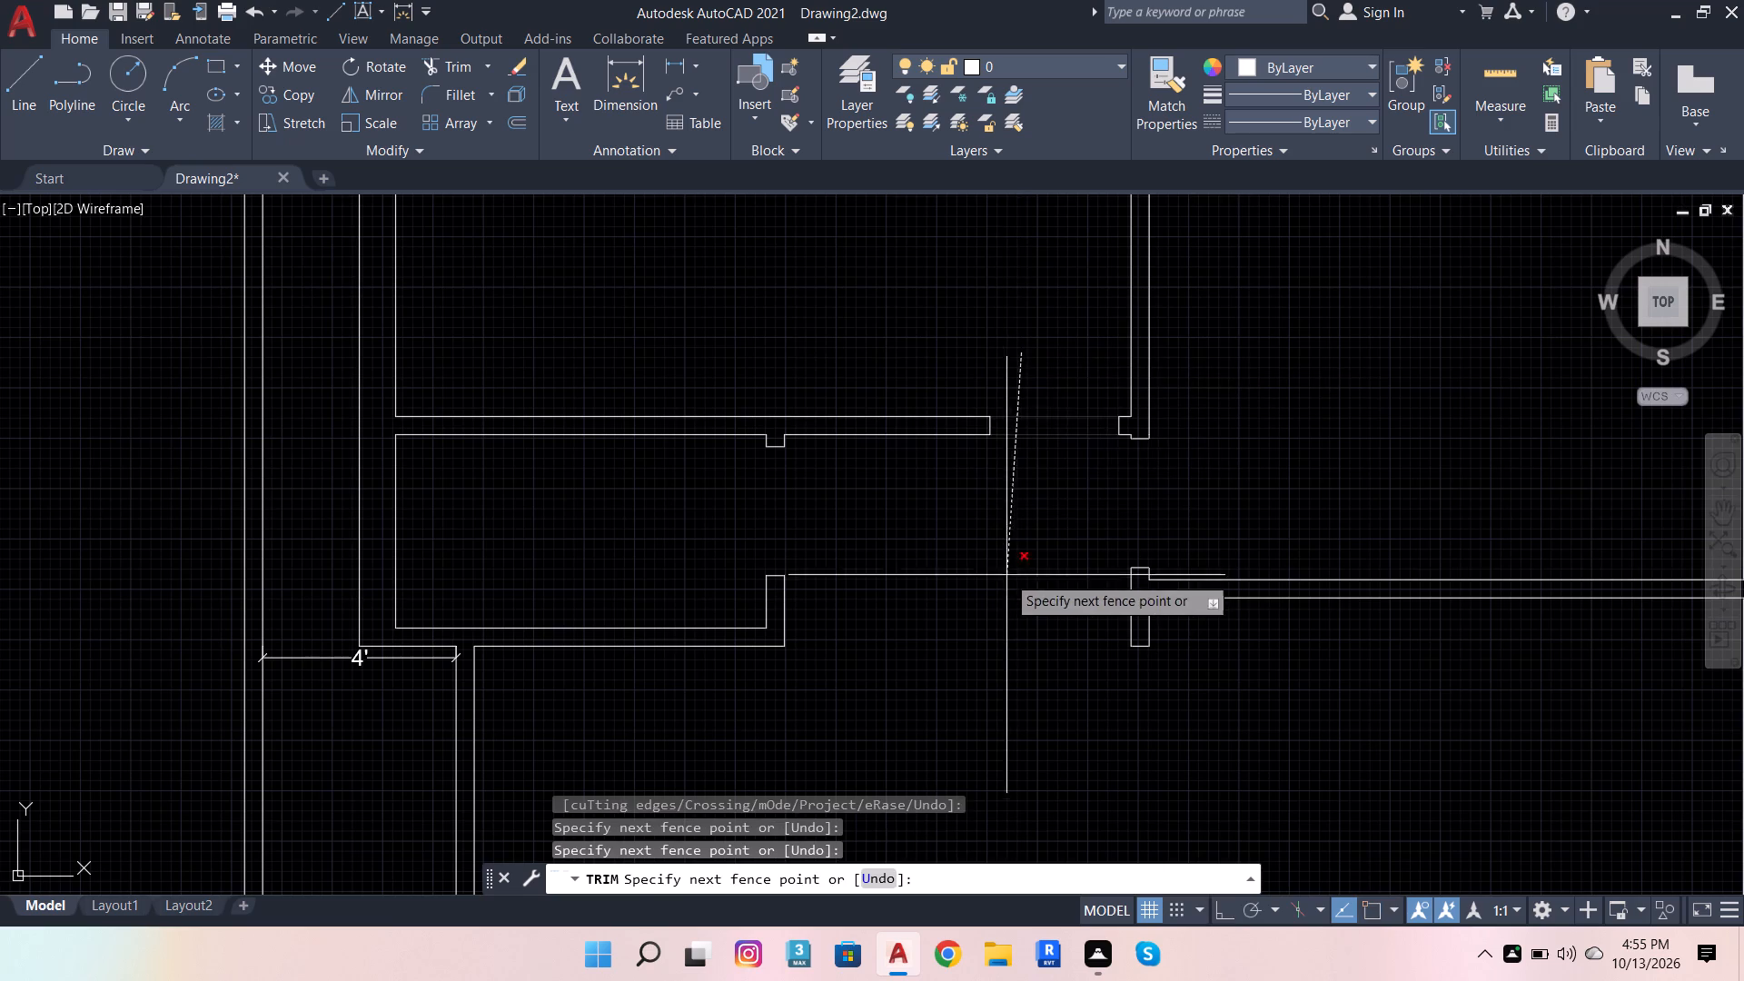
click(1006, 577)
Extend the opening lines across the left wall of the toilet beside the dress area, trim their excess and cut the doorway between them.
scroll(973, 636, down, 3)
scroll(1144, 428, up, 3)
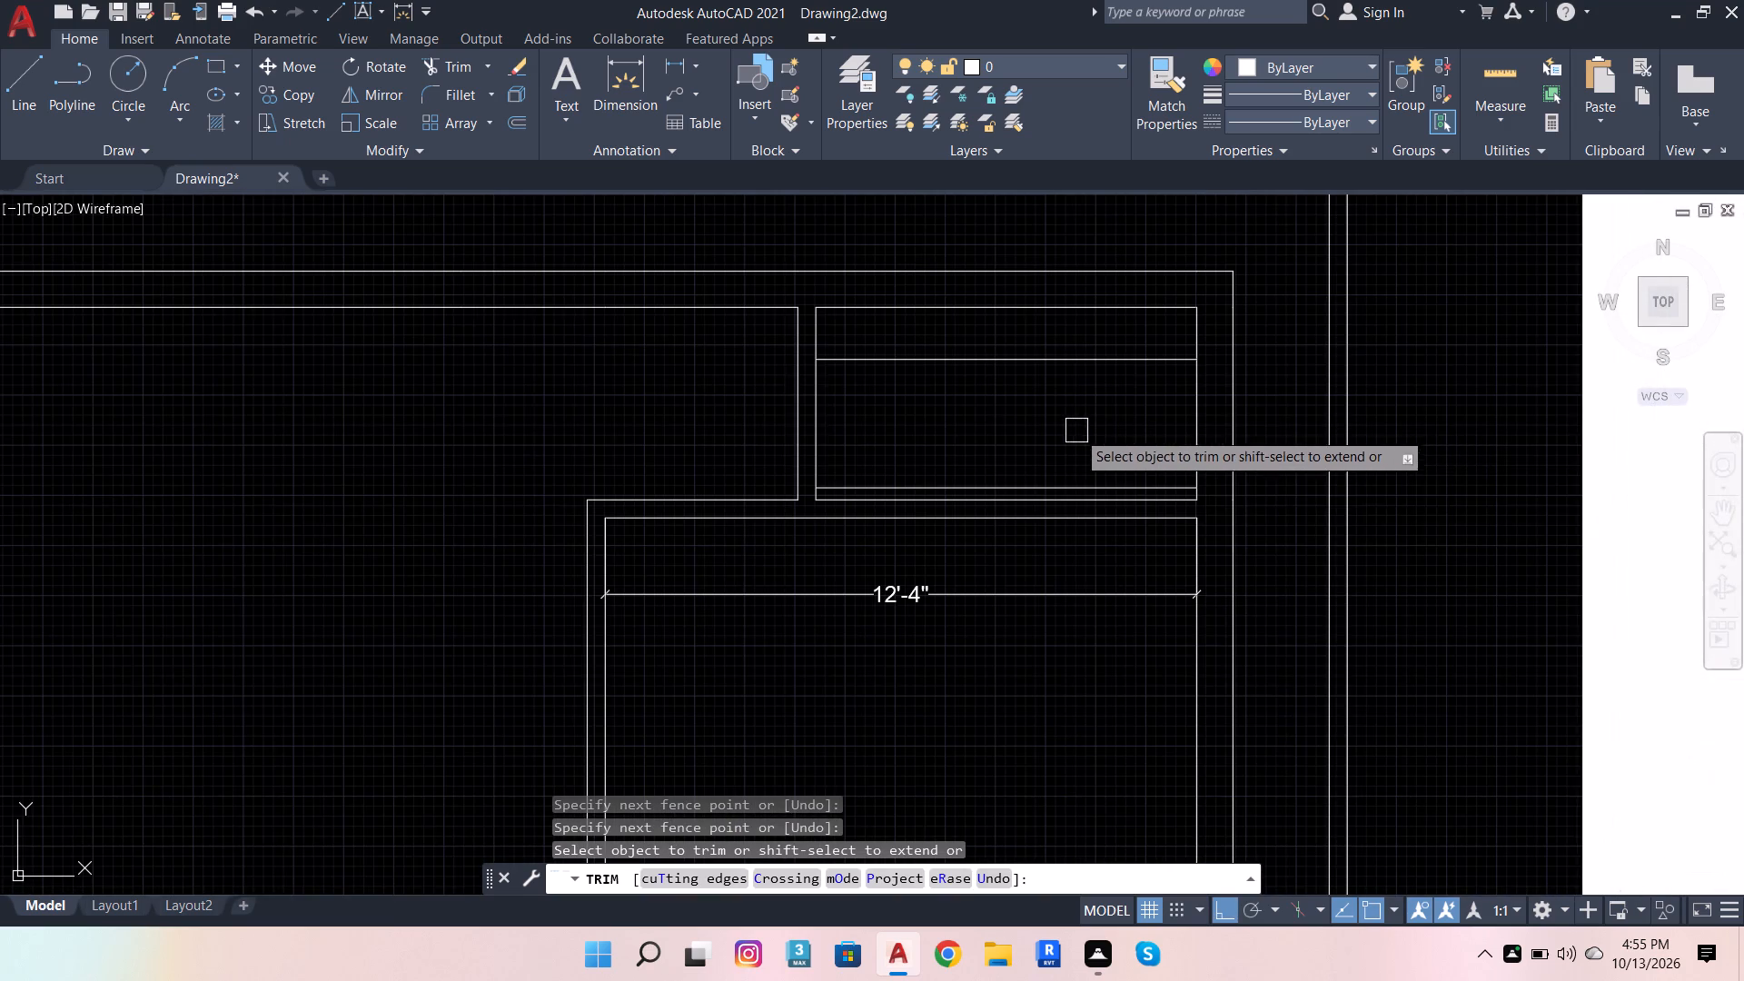
shift+click(1008, 477)
shift+click(958, 483)
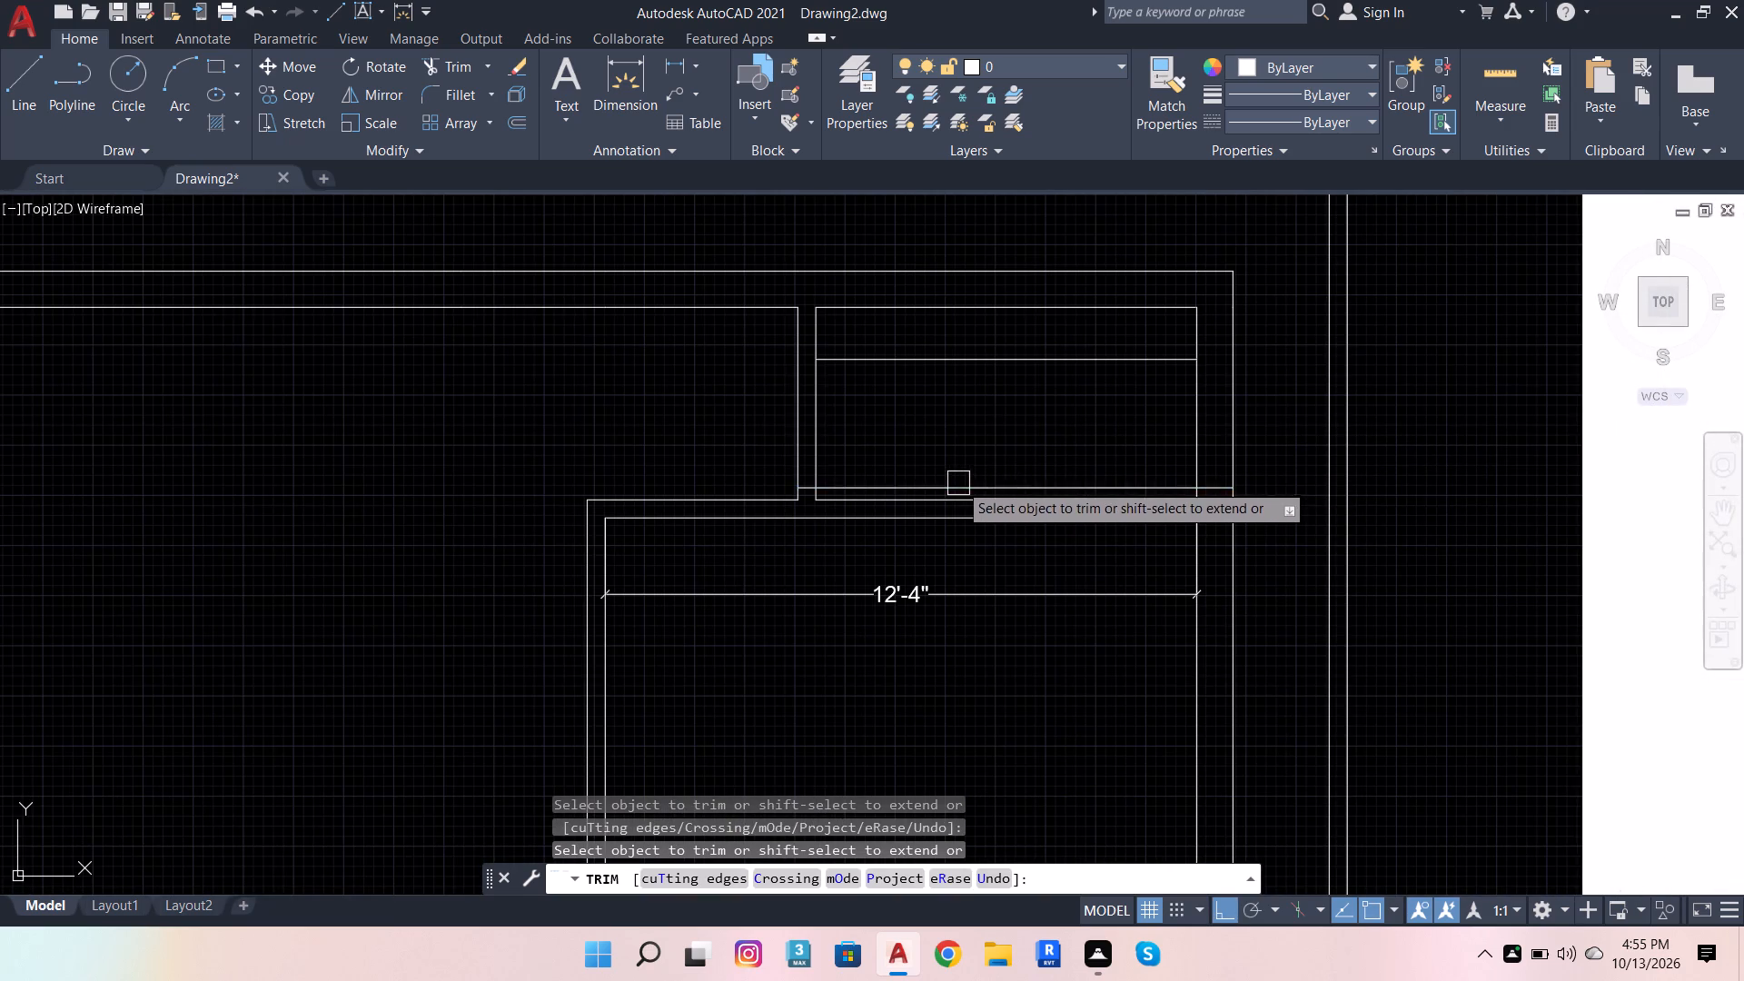
shift+scroll(1231, 487, up, 2)
click(1172, 484)
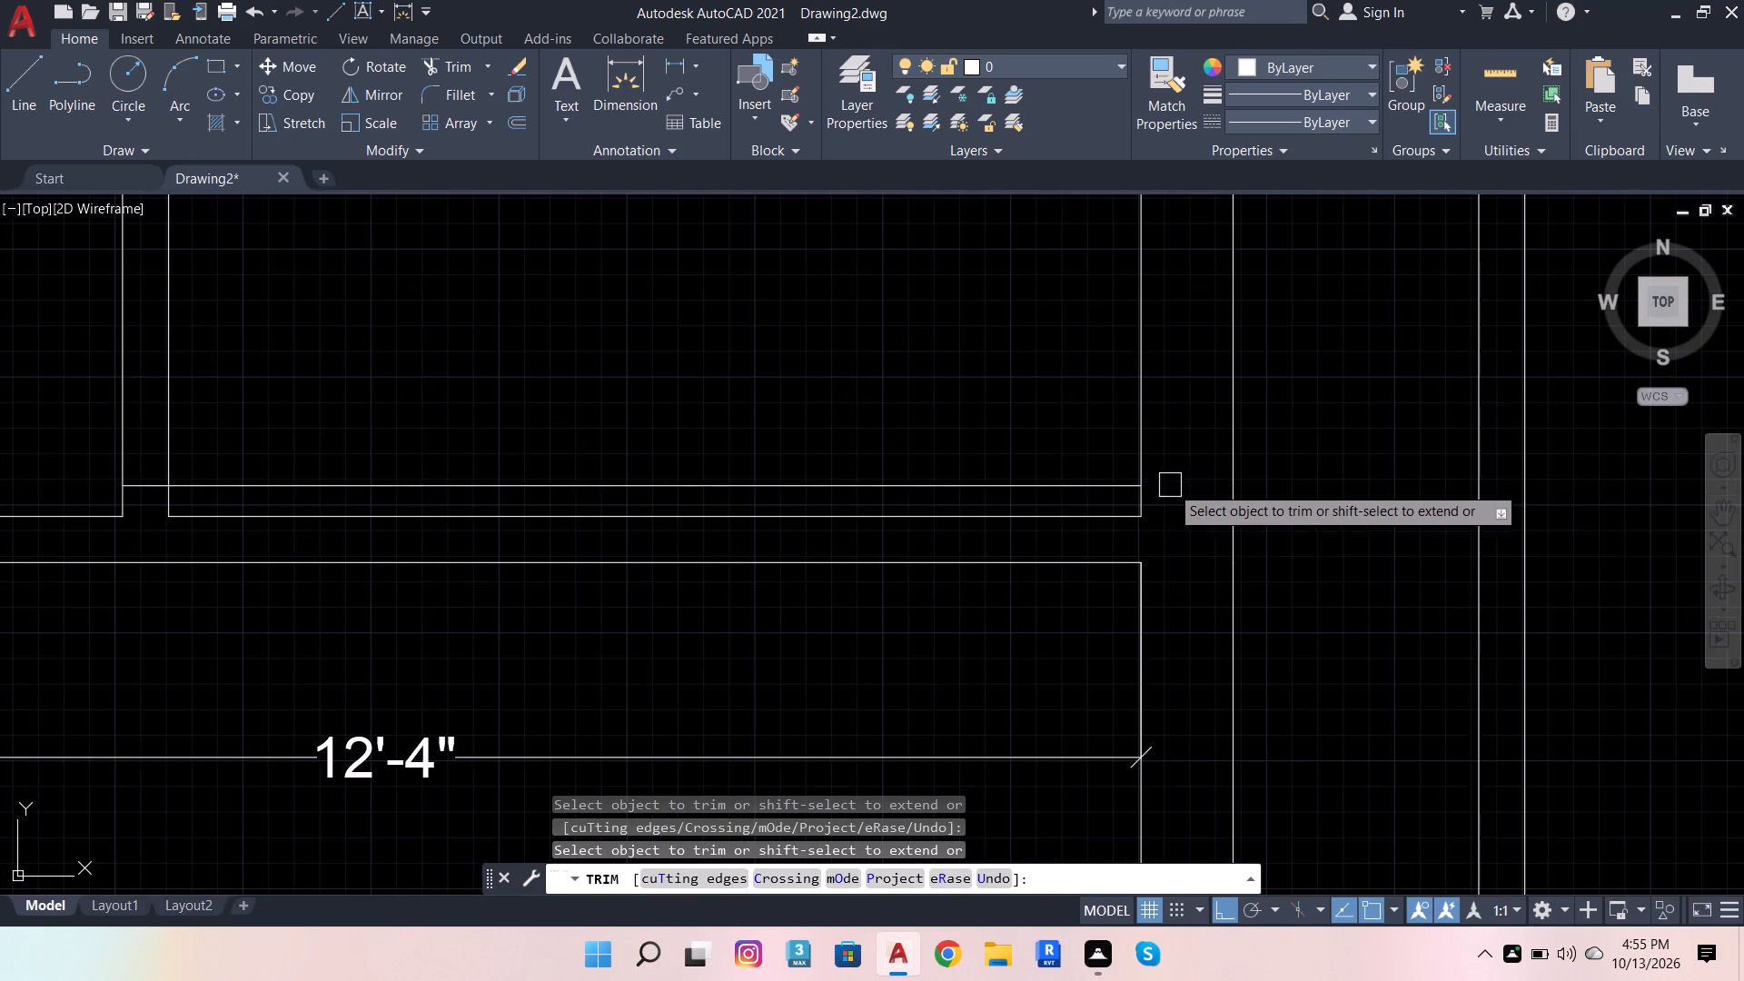
scroll(1157, 549, down, 2)
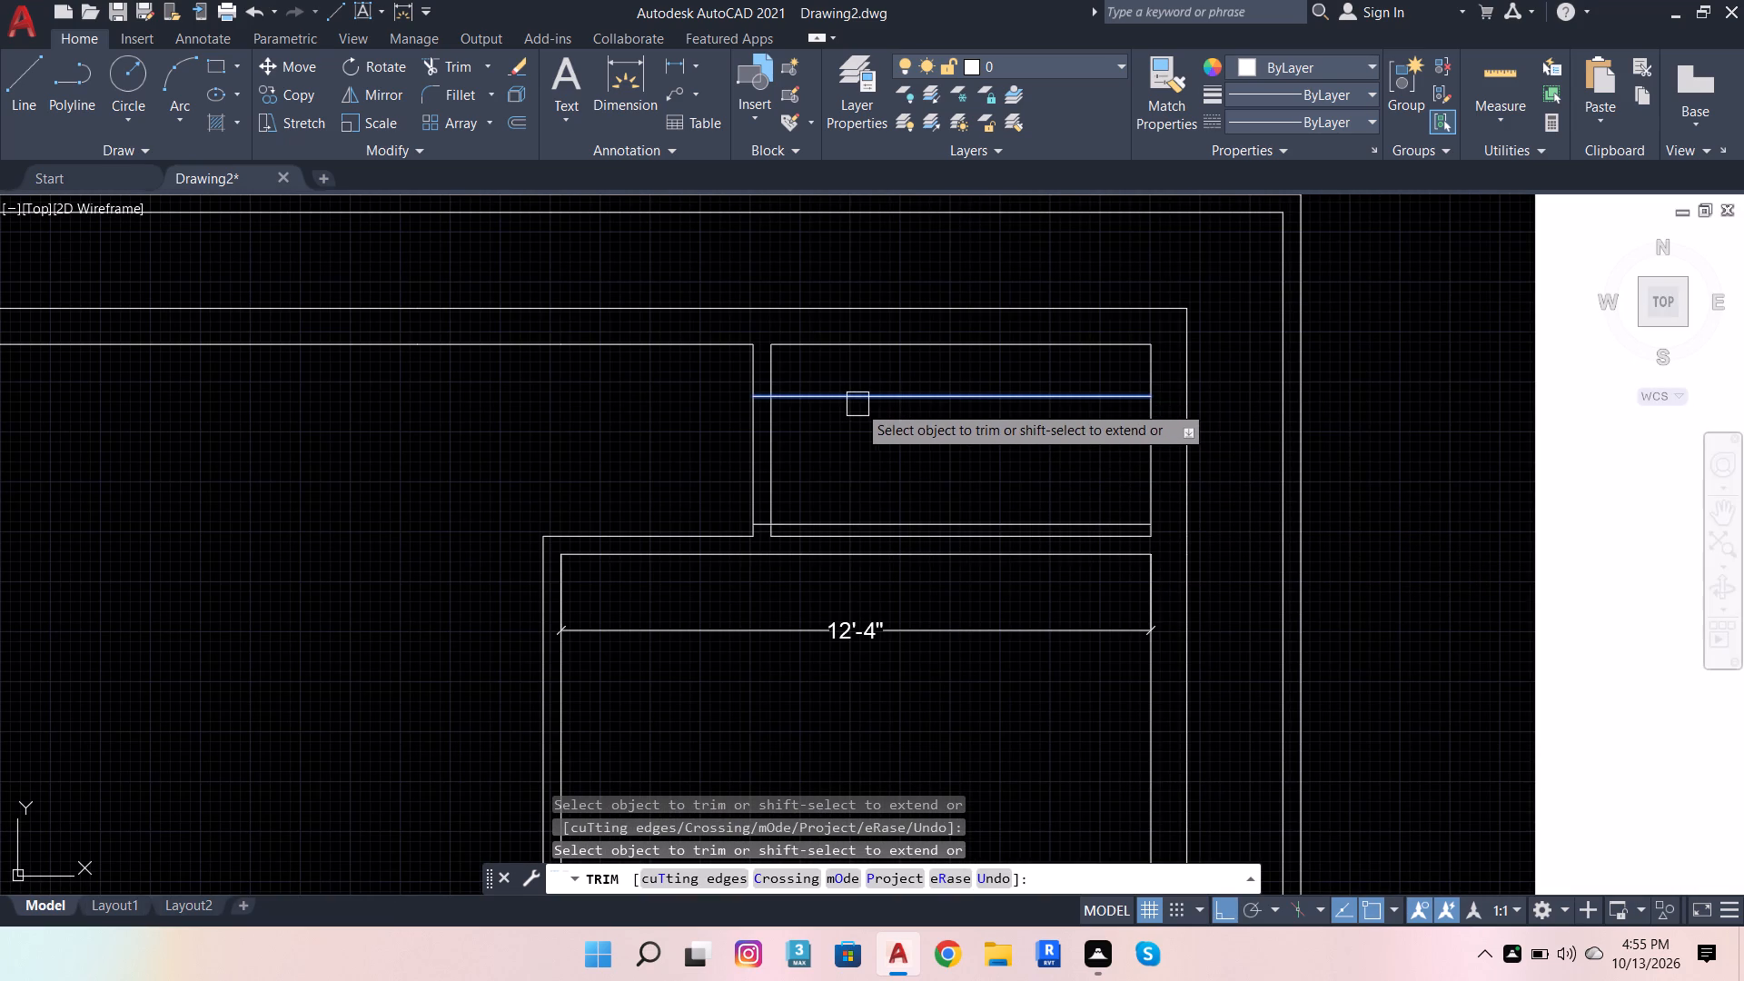
shift+click(857, 404)
click(858, 404)
click(867, 520)
click(877, 420)
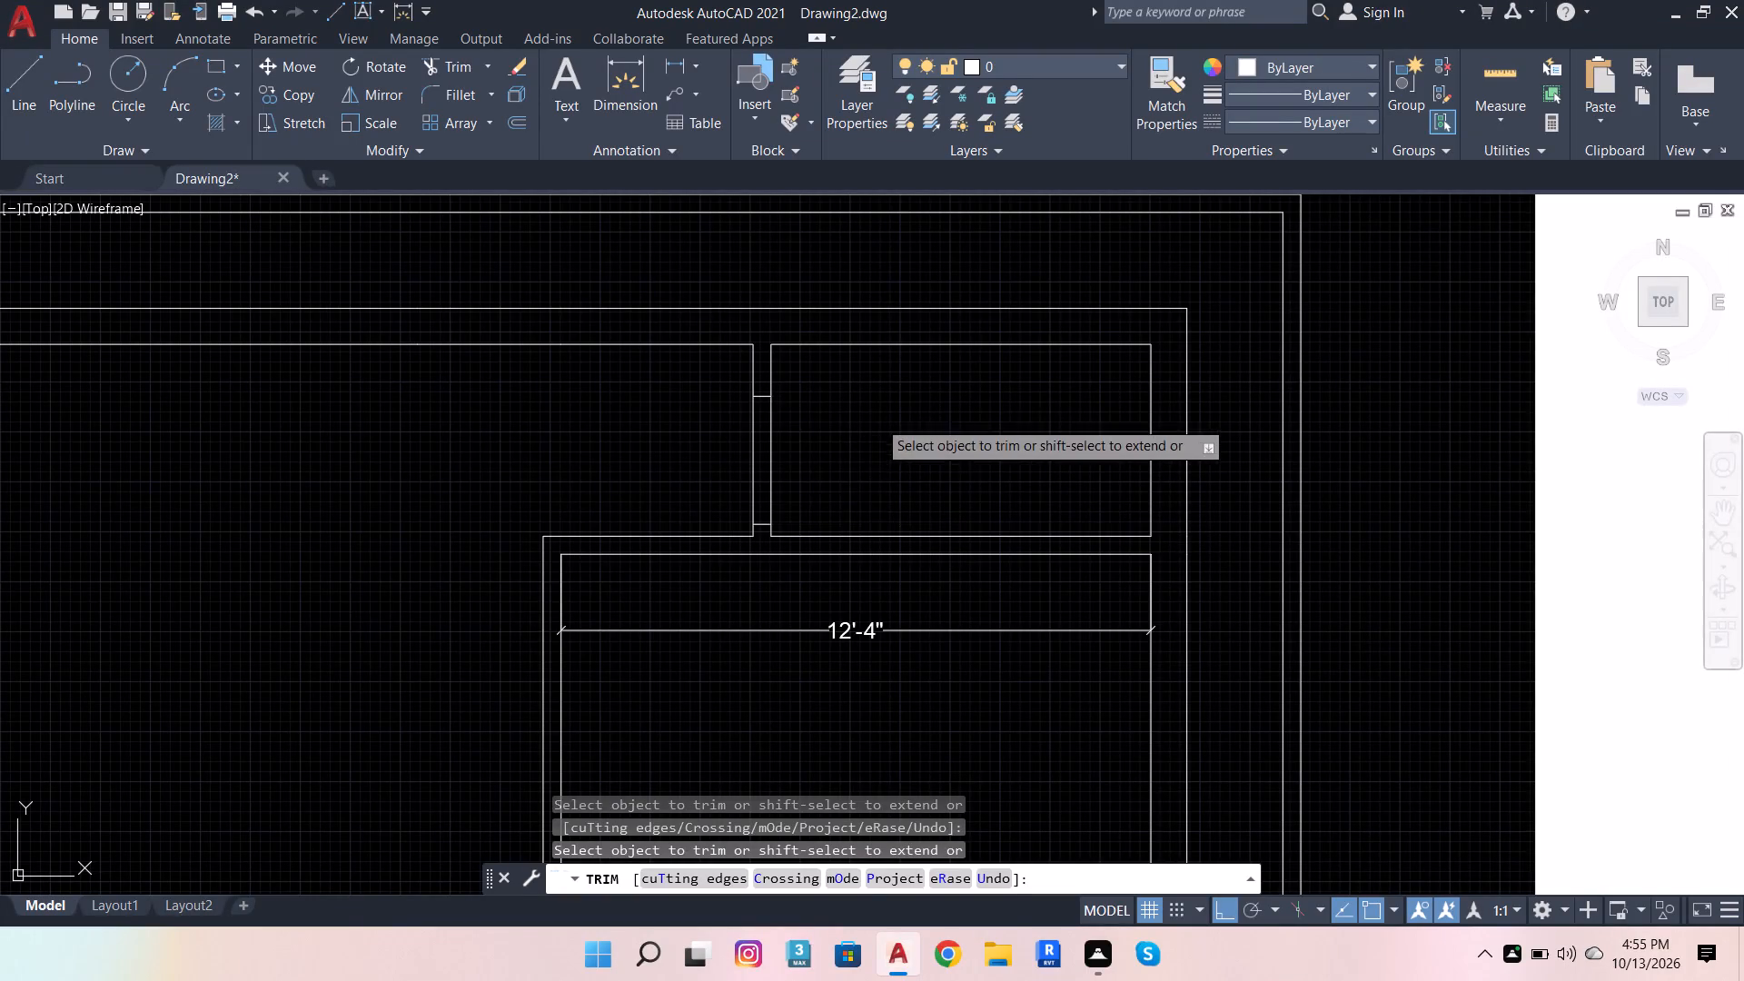
click(575, 486)
Draw a short vertical line down across both bottom boundary lines near the plot's bottom-right corner to mark one gate end.
scroll(887, 507, down, 4)
scroll(913, 599, down, 1)
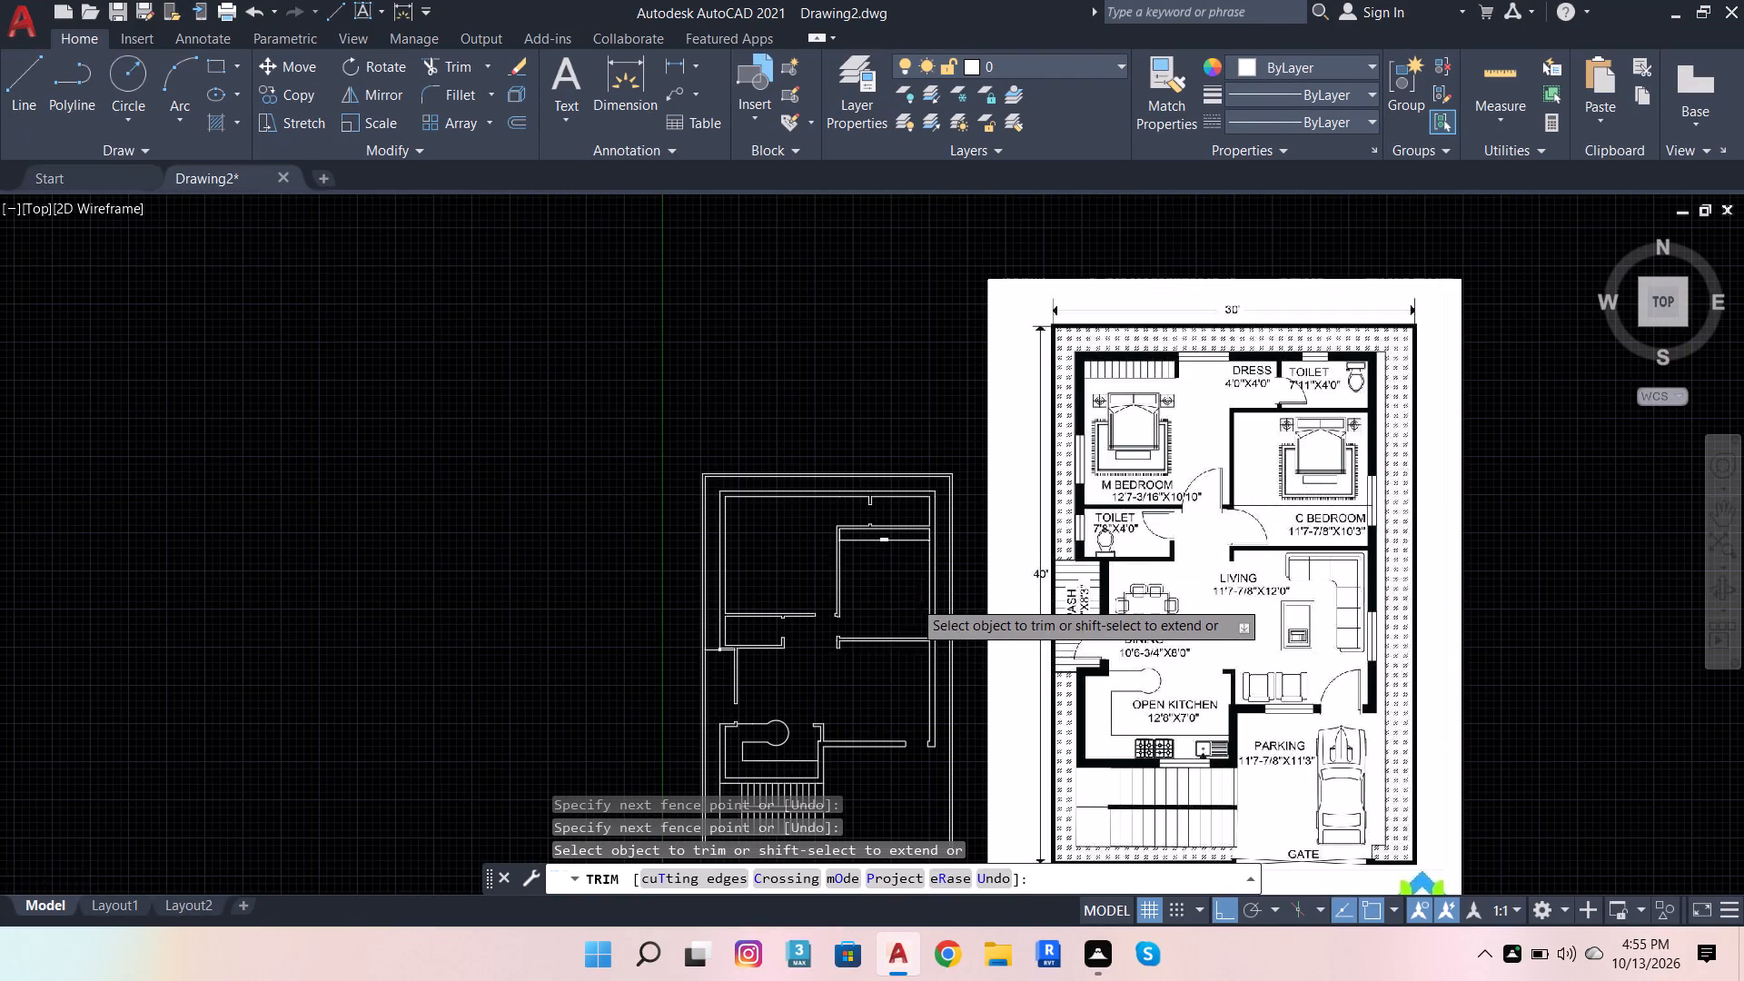
scroll(913, 599, down, 1)
scroll(924, 669, up, 3)
scroll(931, 667, down, 1)
scroll(885, 778, up, 3)
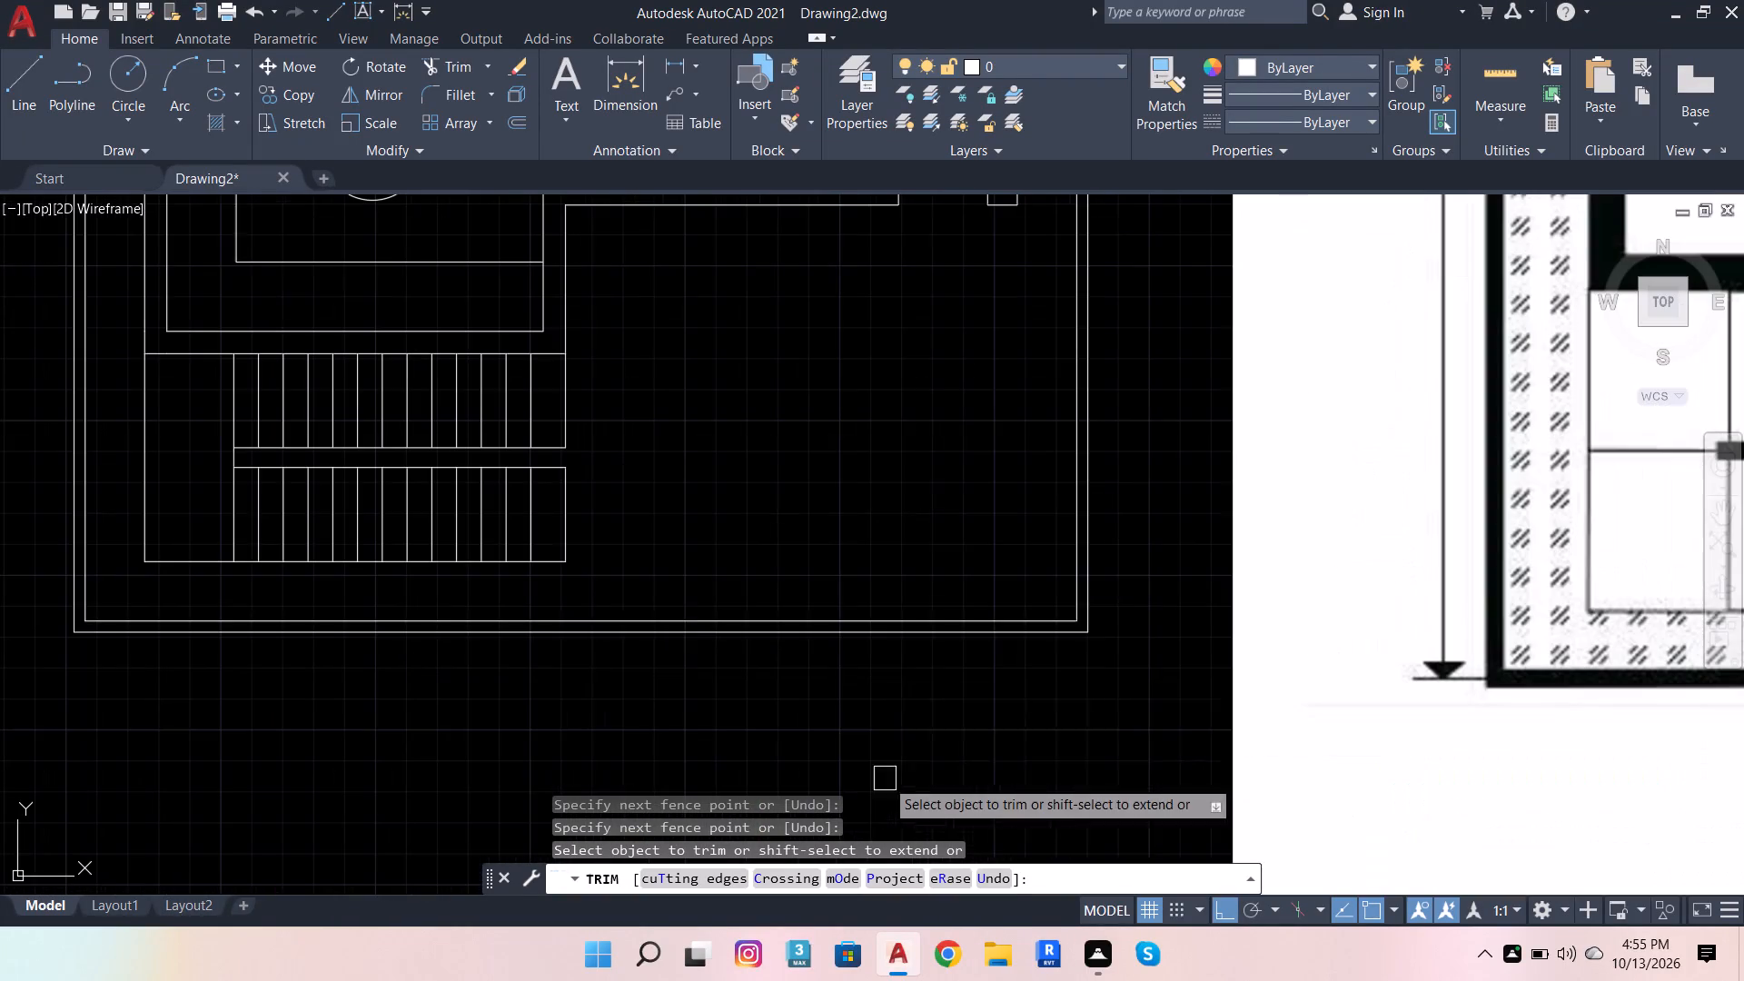
key(Escape)
click(45, 61)
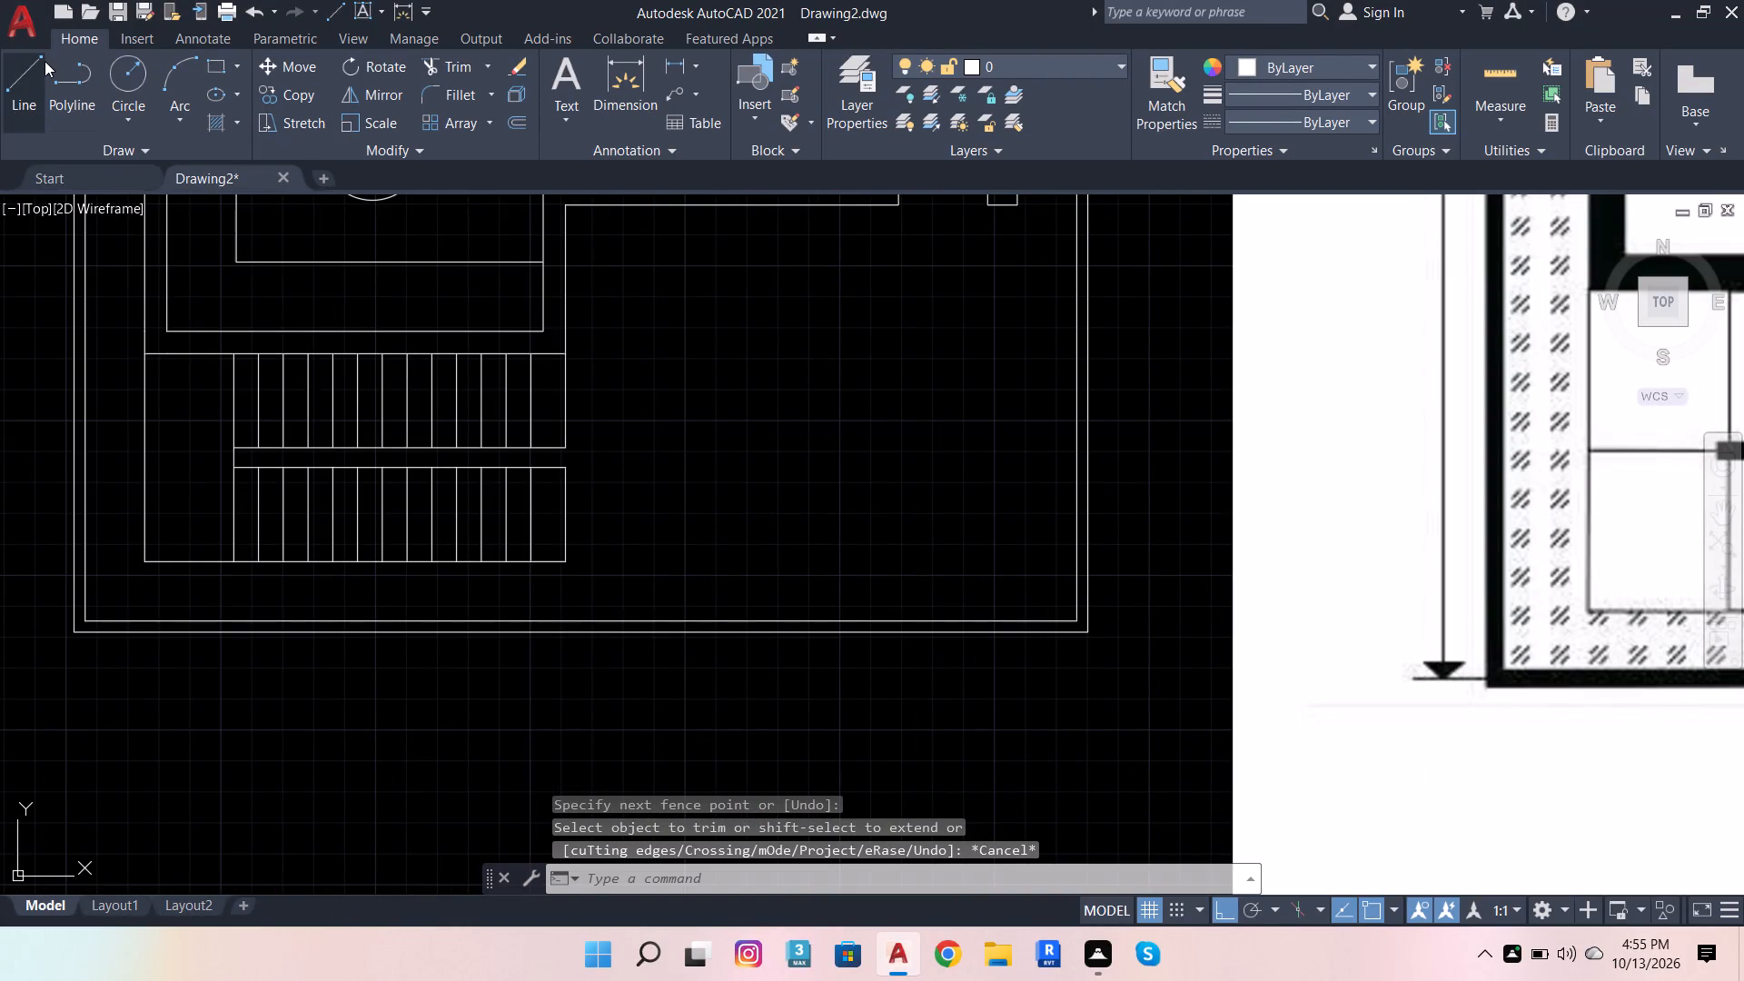
scroll(402, 339, down, 2)
scroll(608, 438, up, 3)
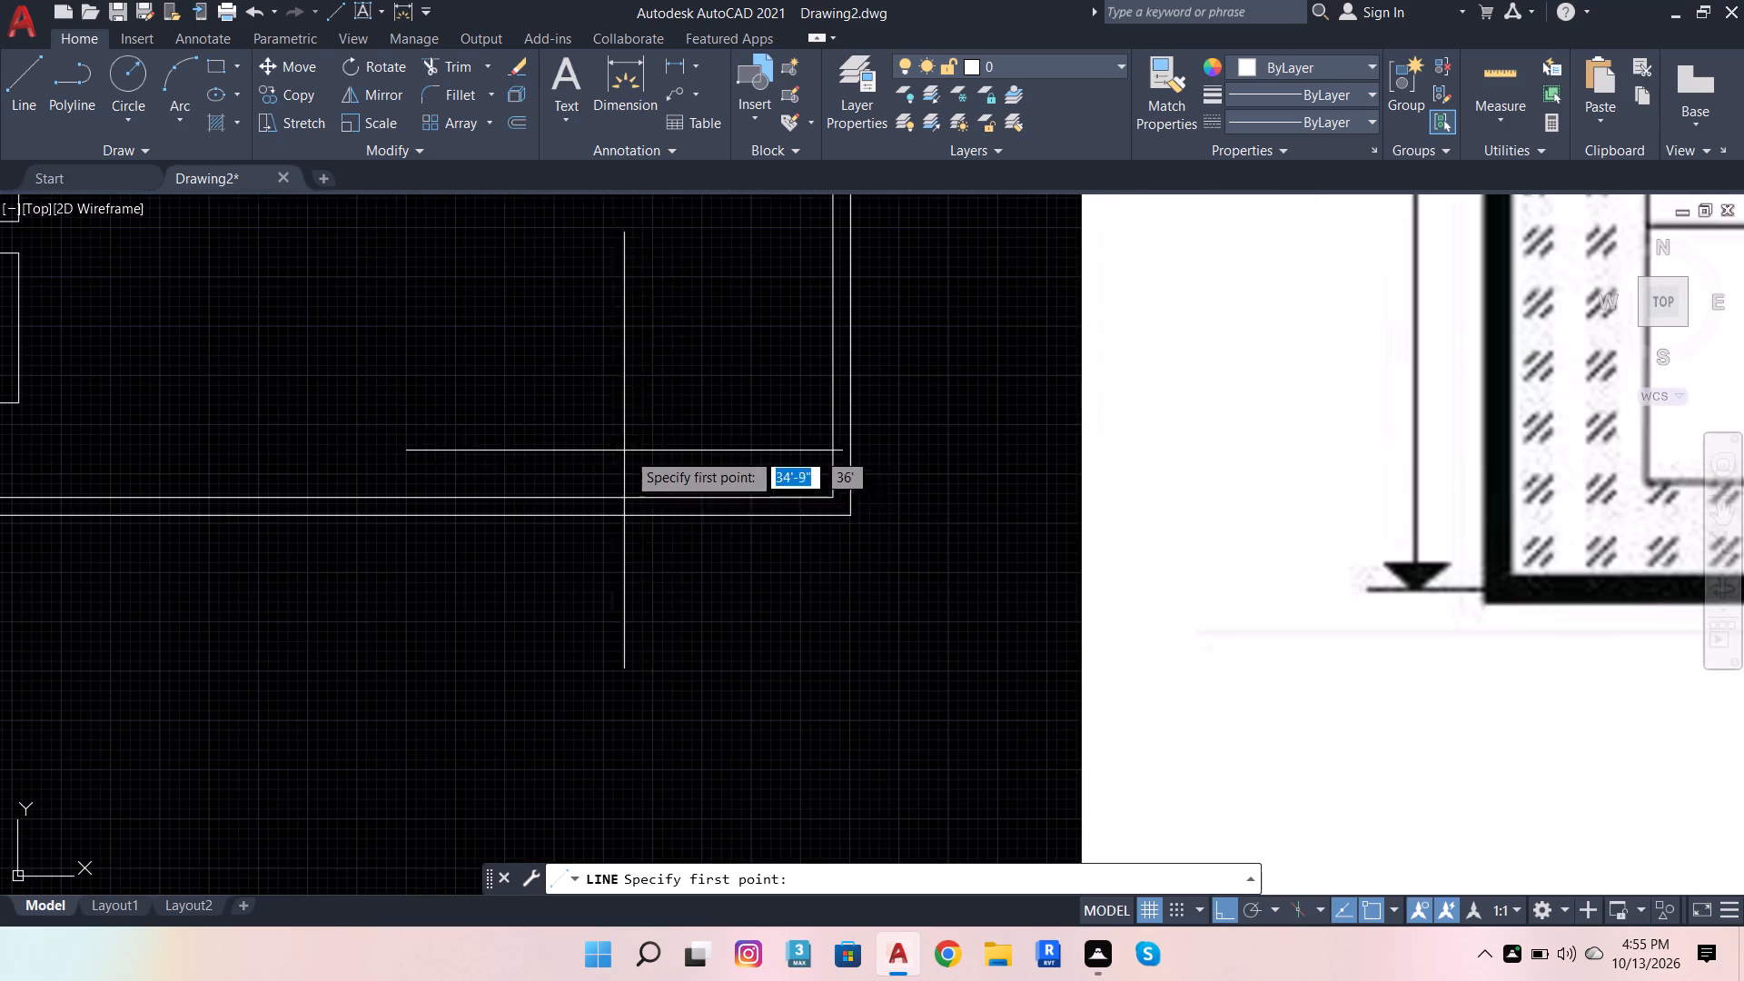
click(690, 476)
click(684, 590)
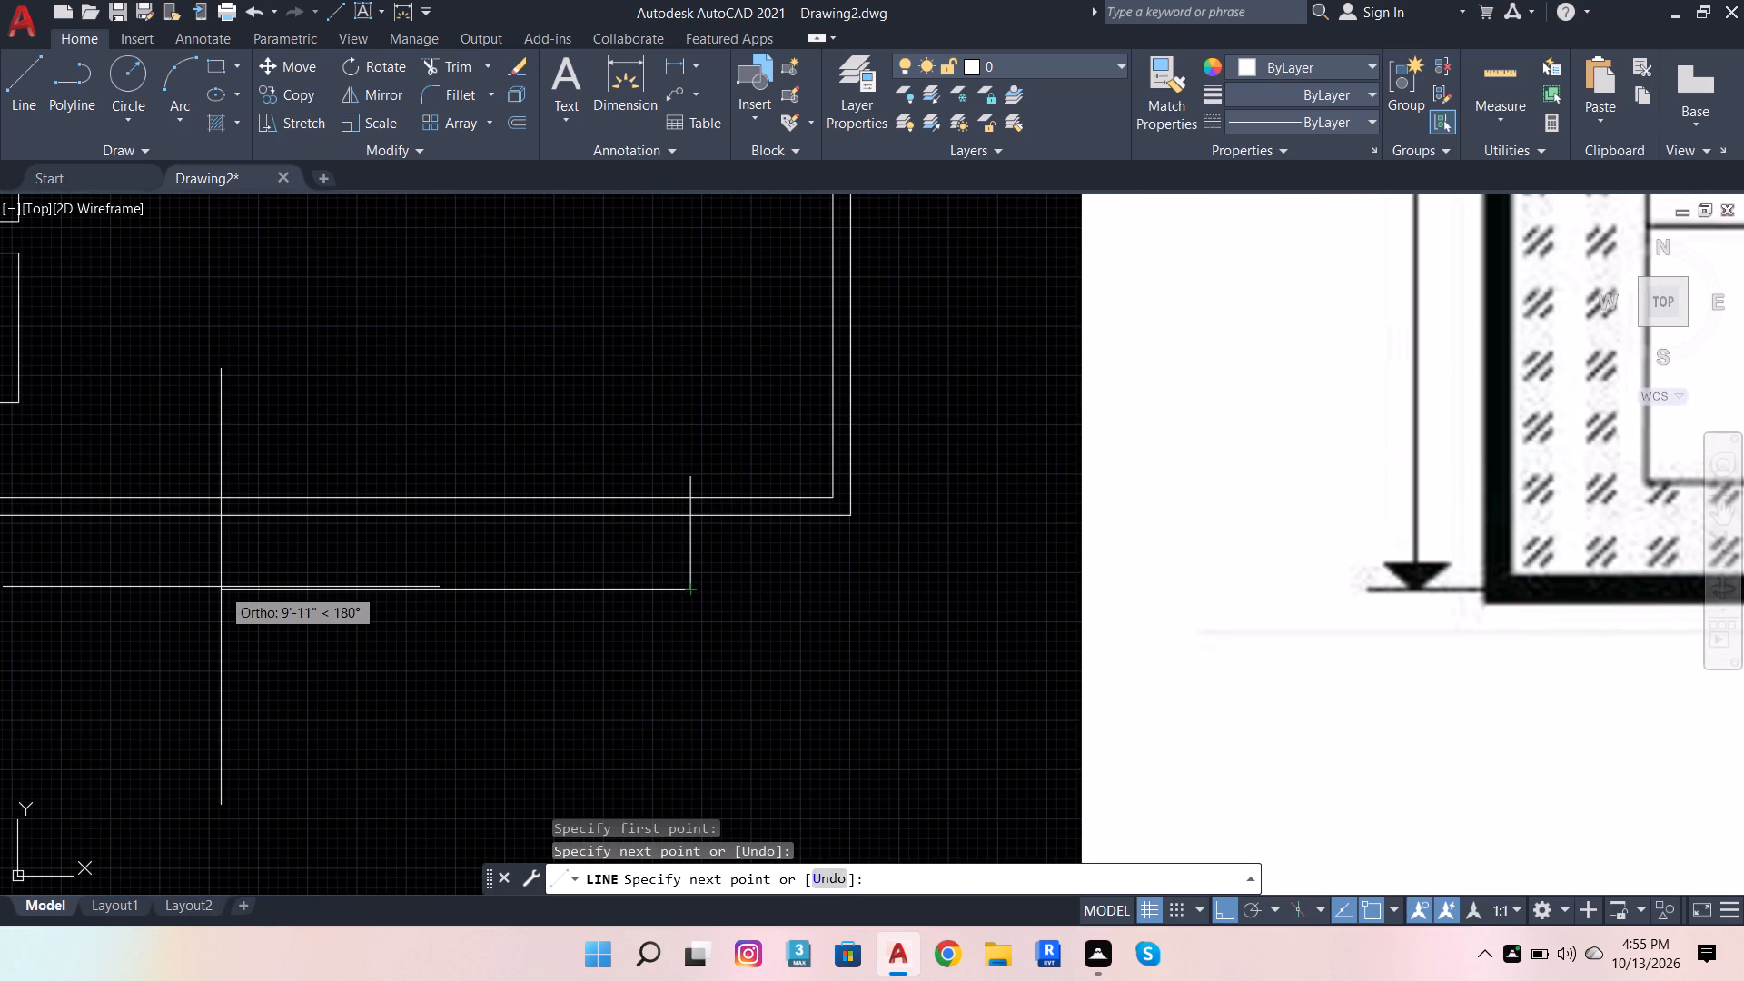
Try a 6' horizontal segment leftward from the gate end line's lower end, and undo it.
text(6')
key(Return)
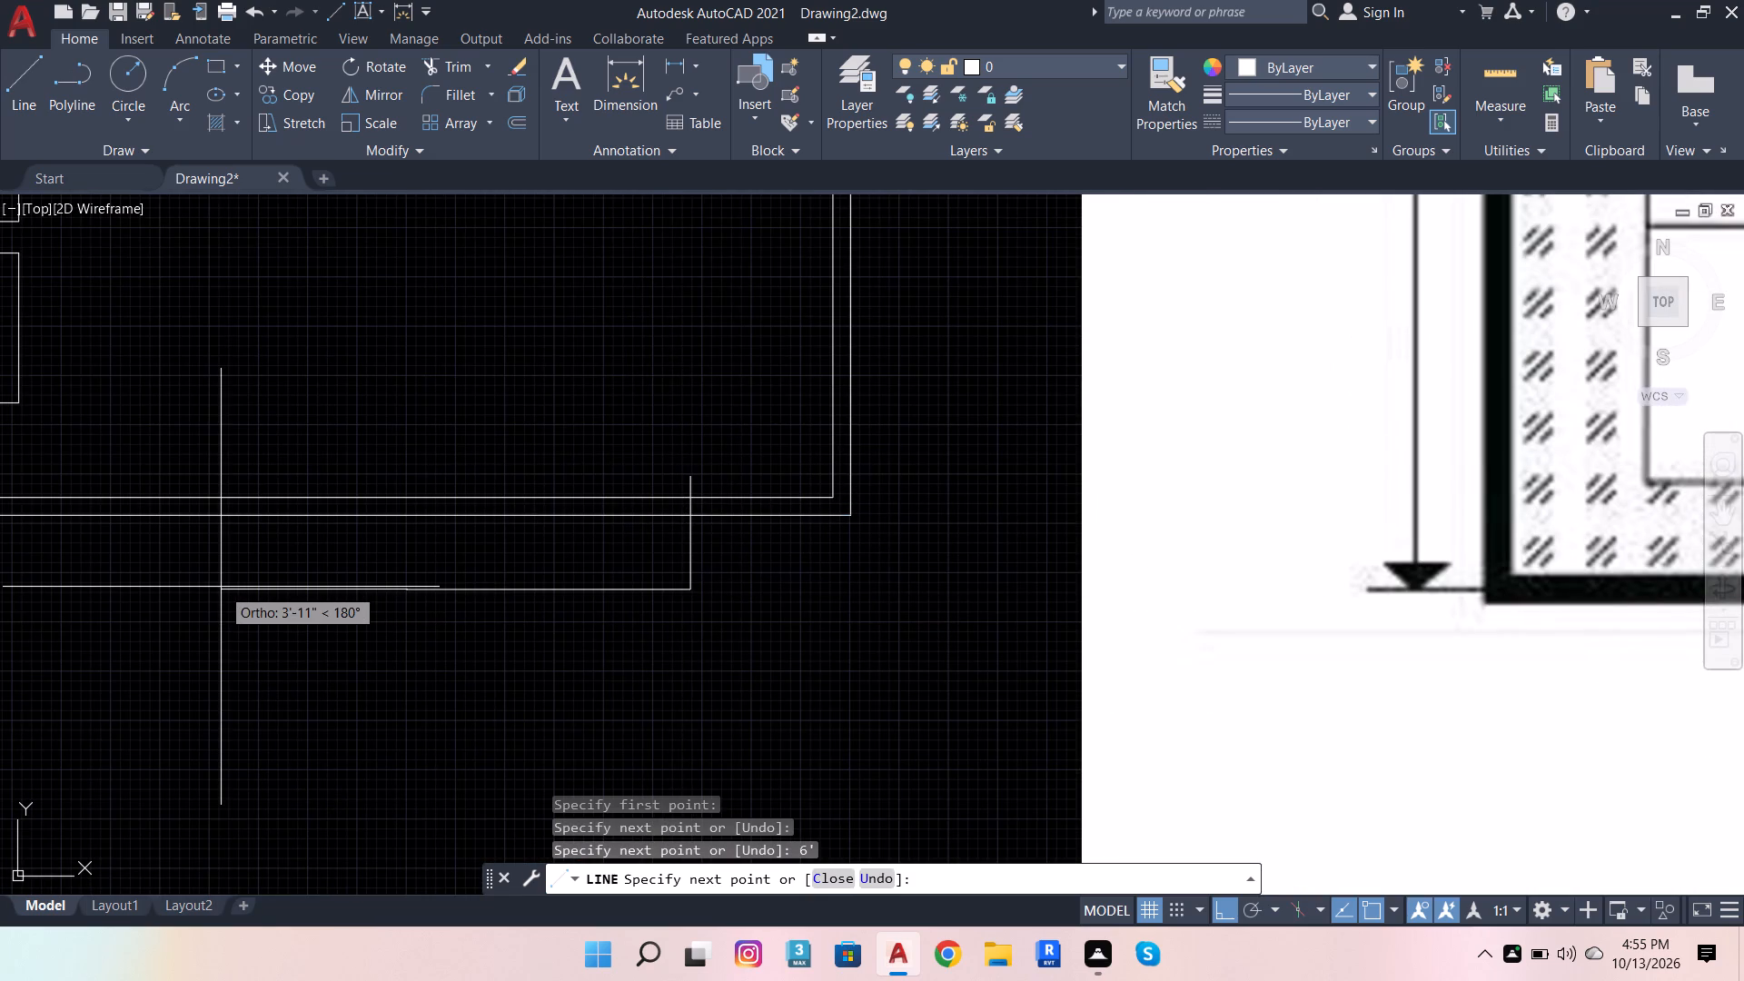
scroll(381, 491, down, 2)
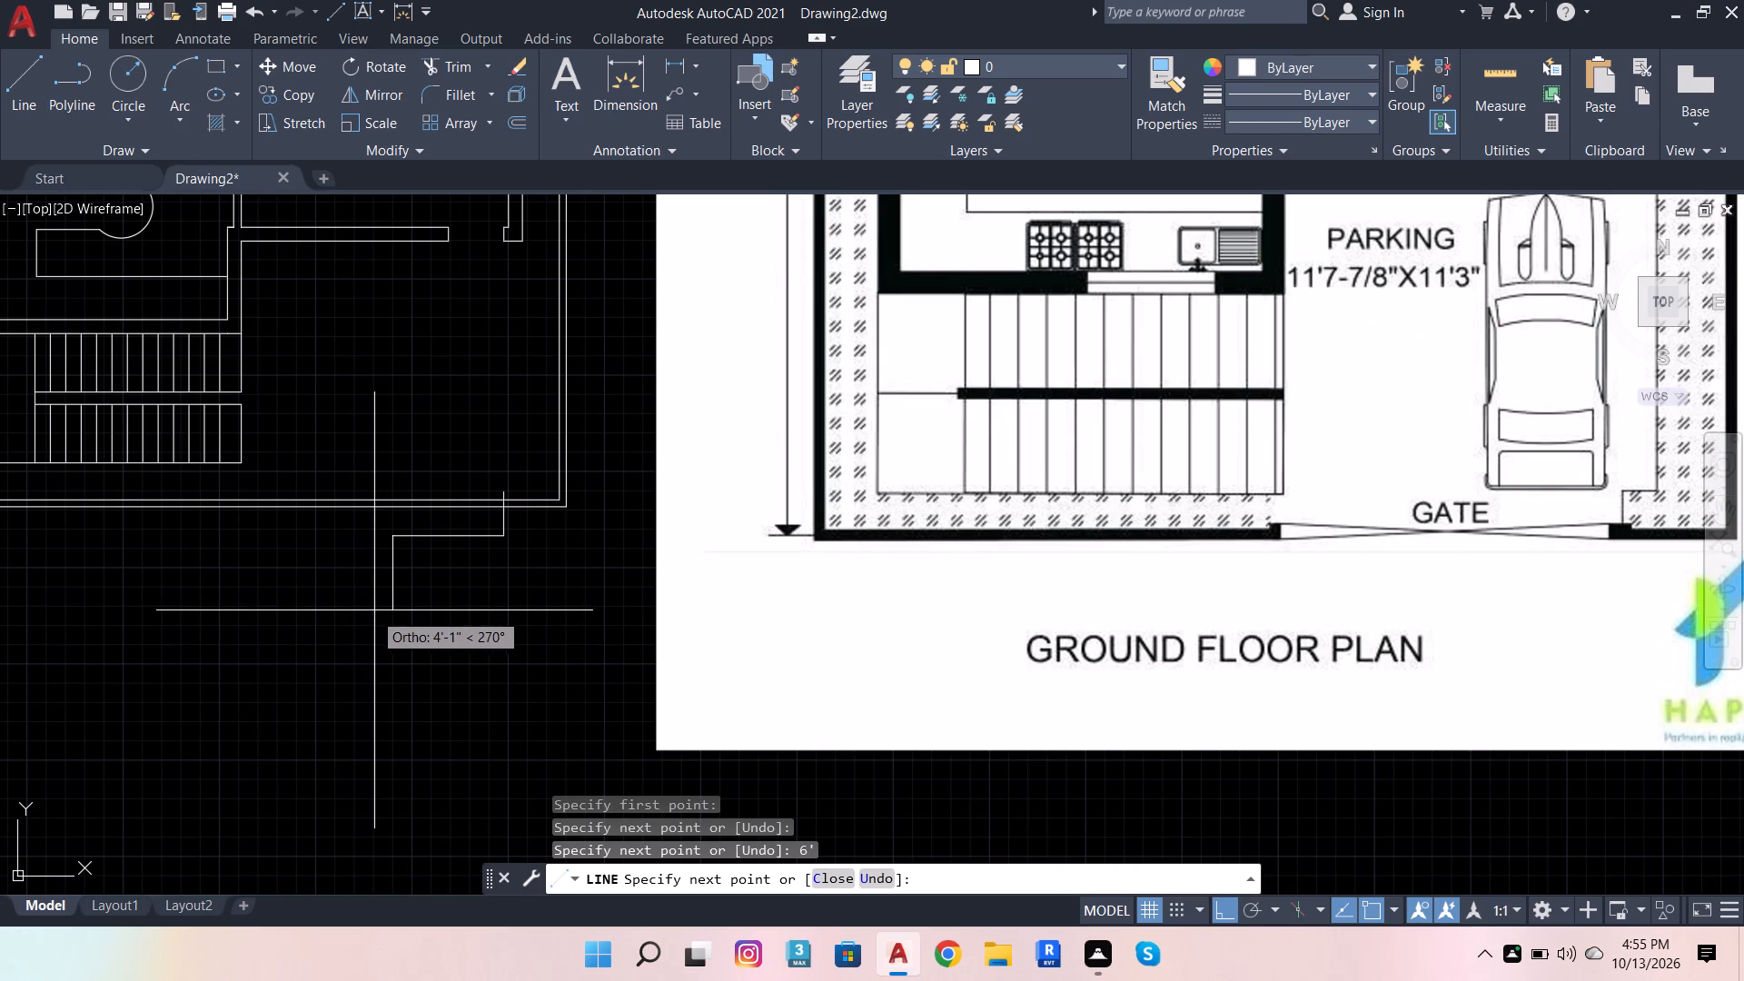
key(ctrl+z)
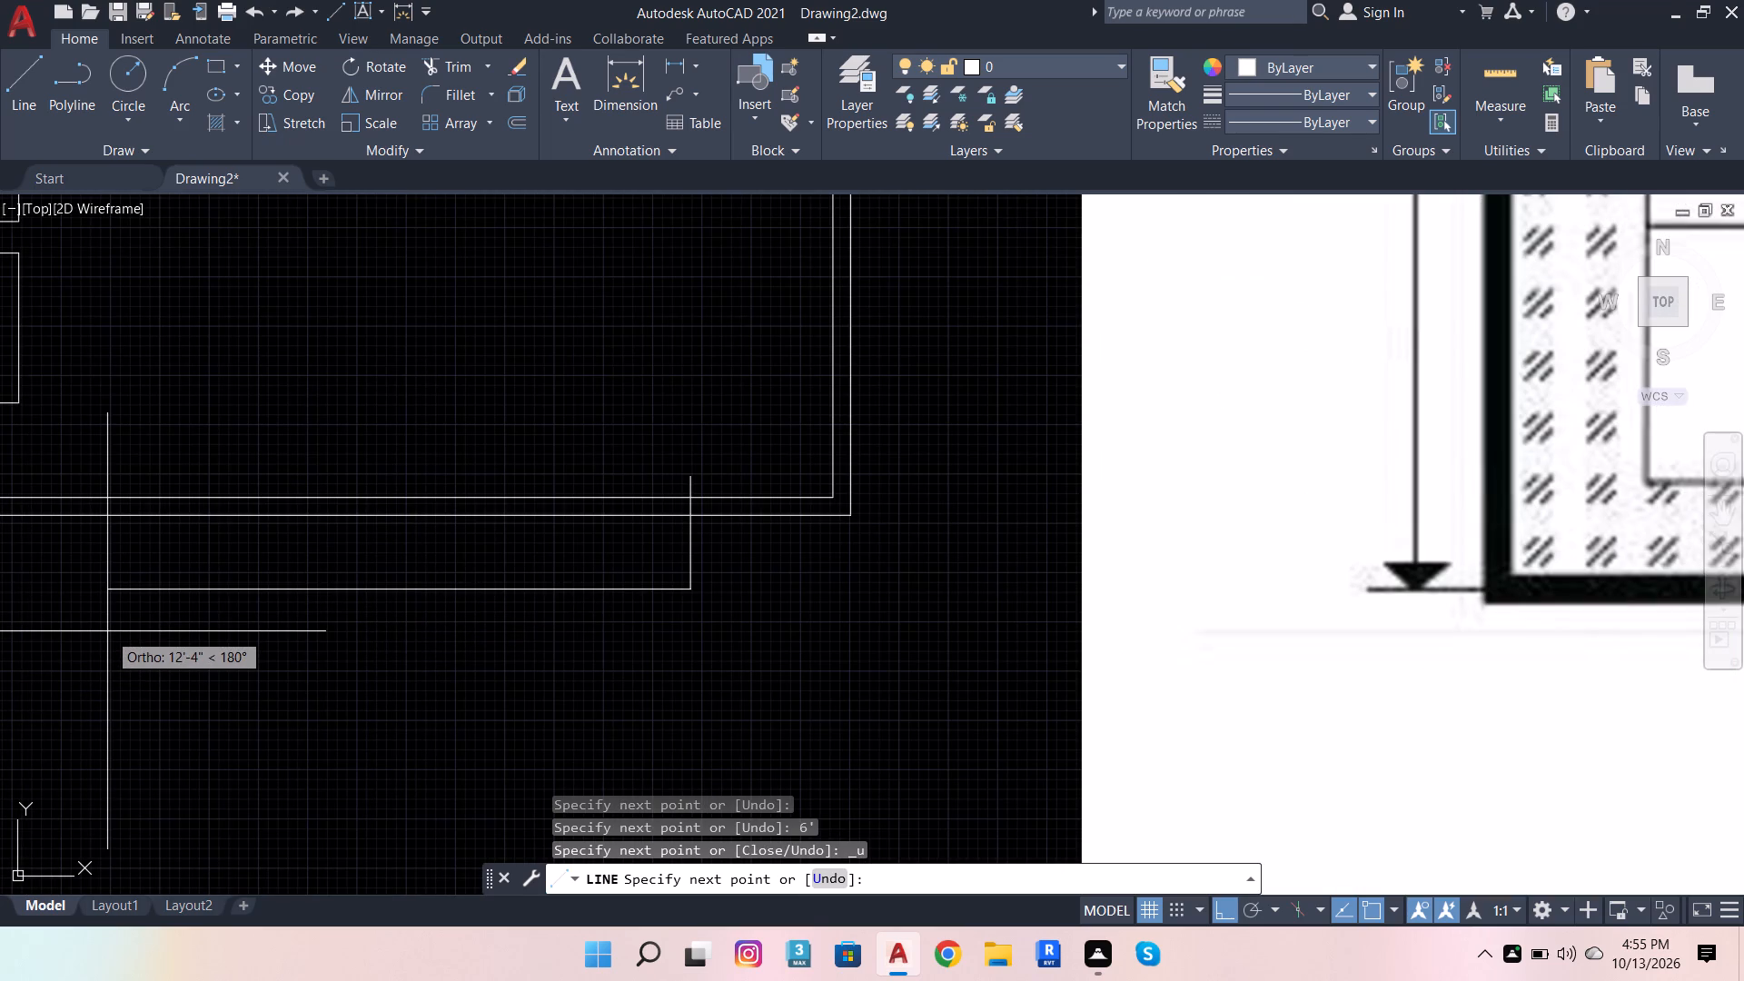
Draw a 10' horizontal segment leftward, continued by a vertical line up across both bottom boundary lines to mark the other gate end.
text(10')
key(Return)
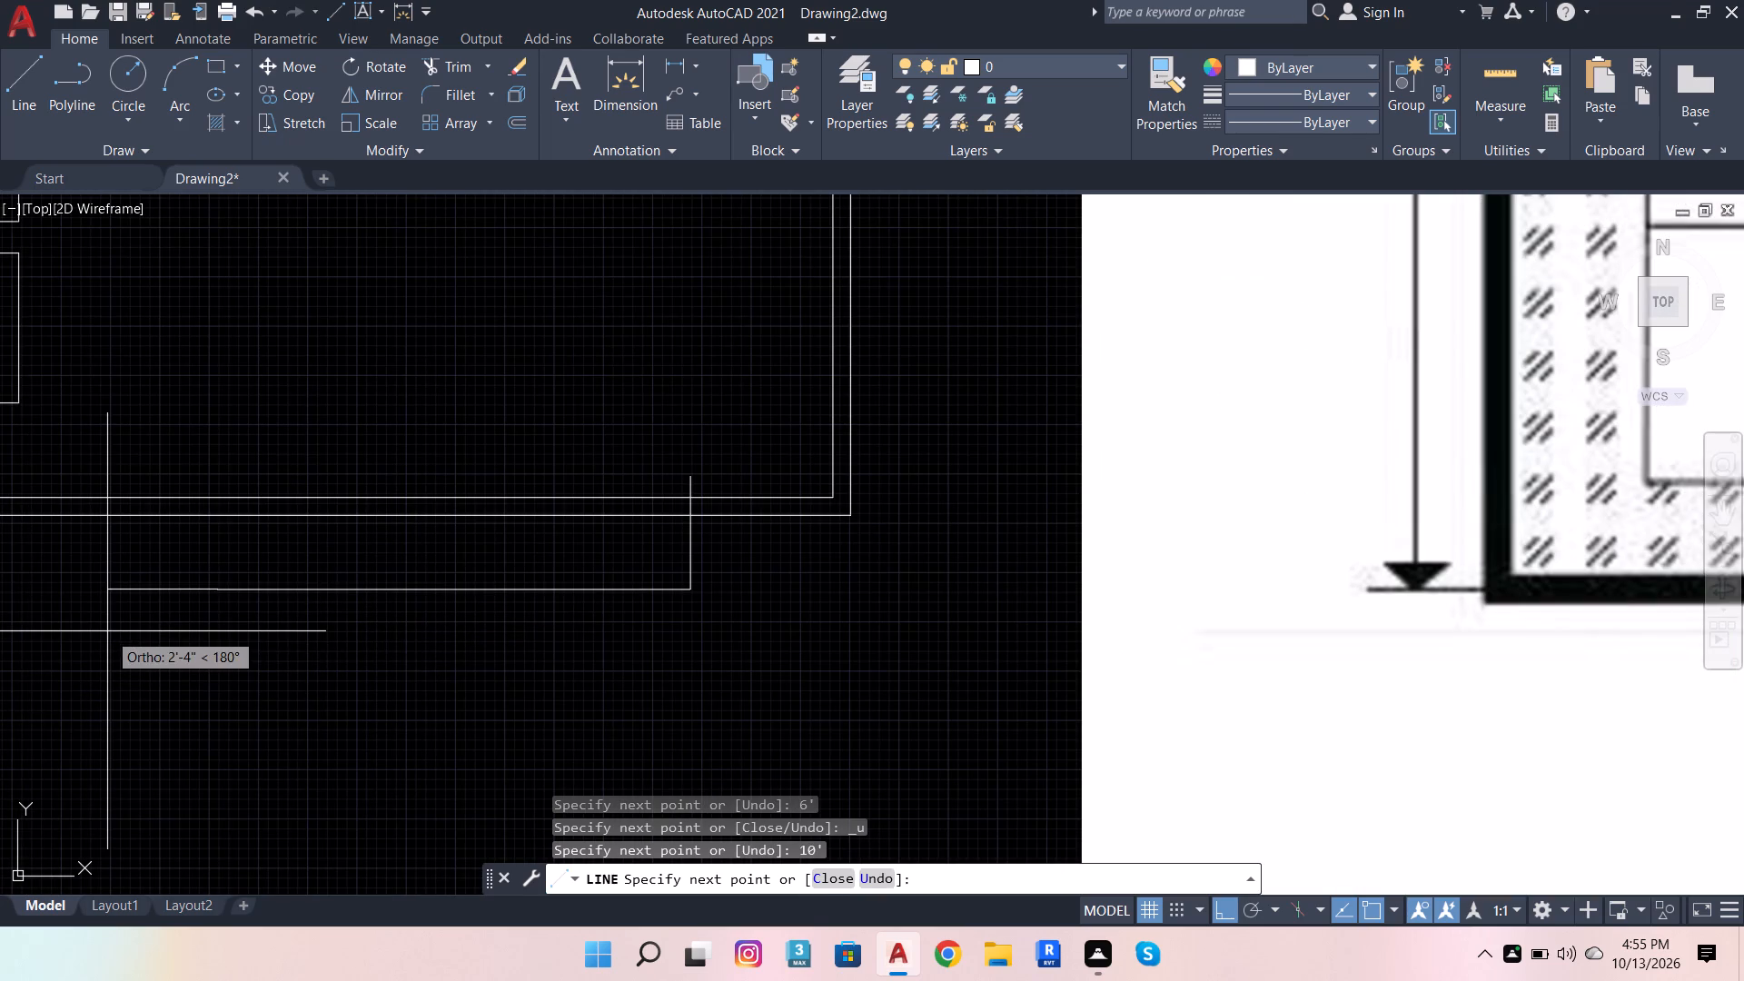
click(309, 362)
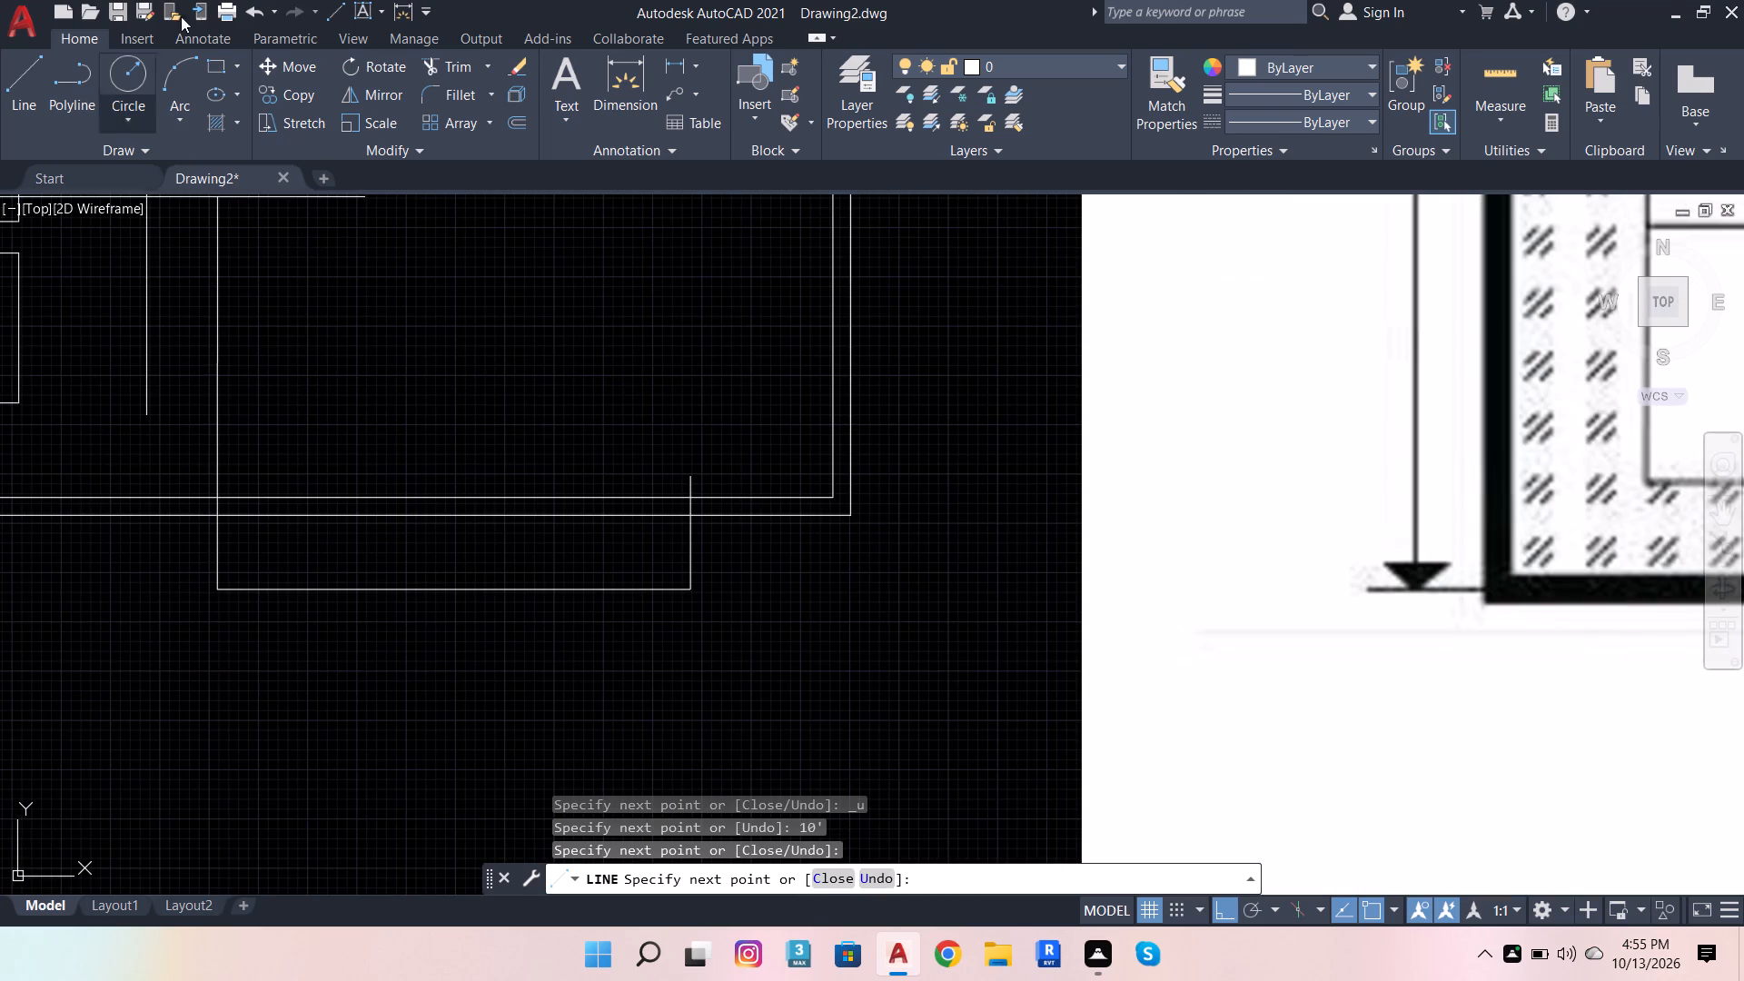
Draw two crossing diagonal lines for the gate, joining the opposite intersections of the gate end lines with the two bottom boundary lines.
click(26, 74)
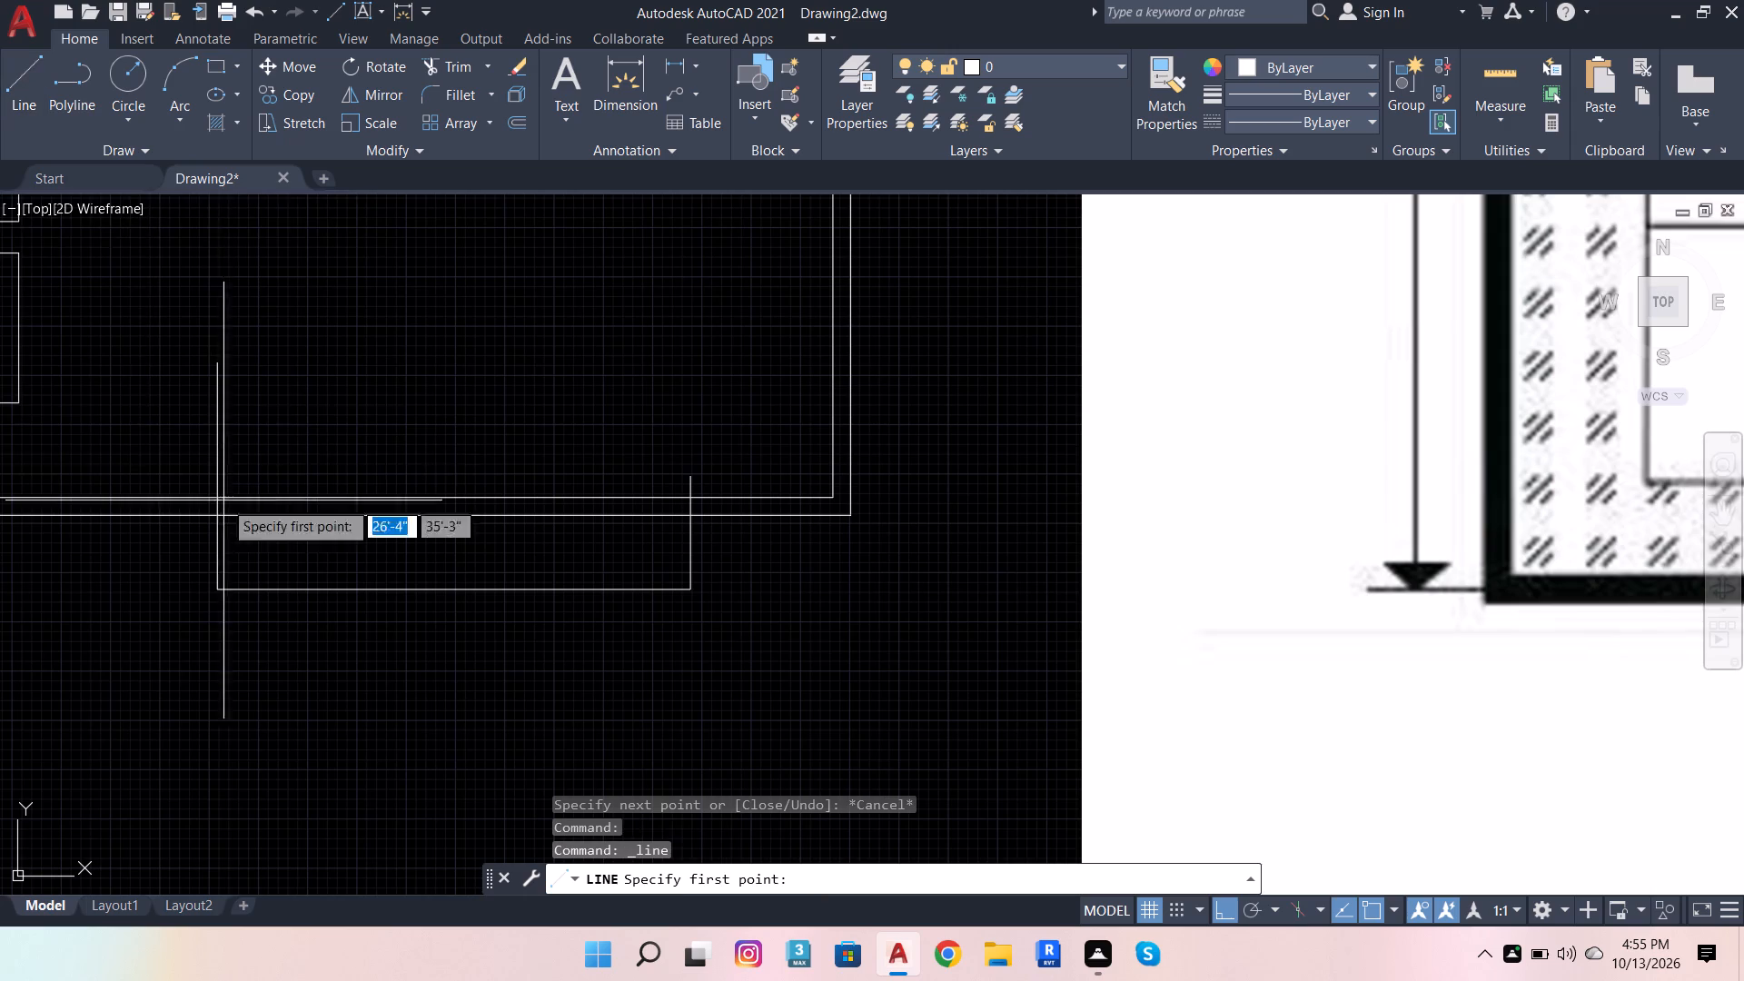
scroll(234, 544, up, 1)
click(211, 470)
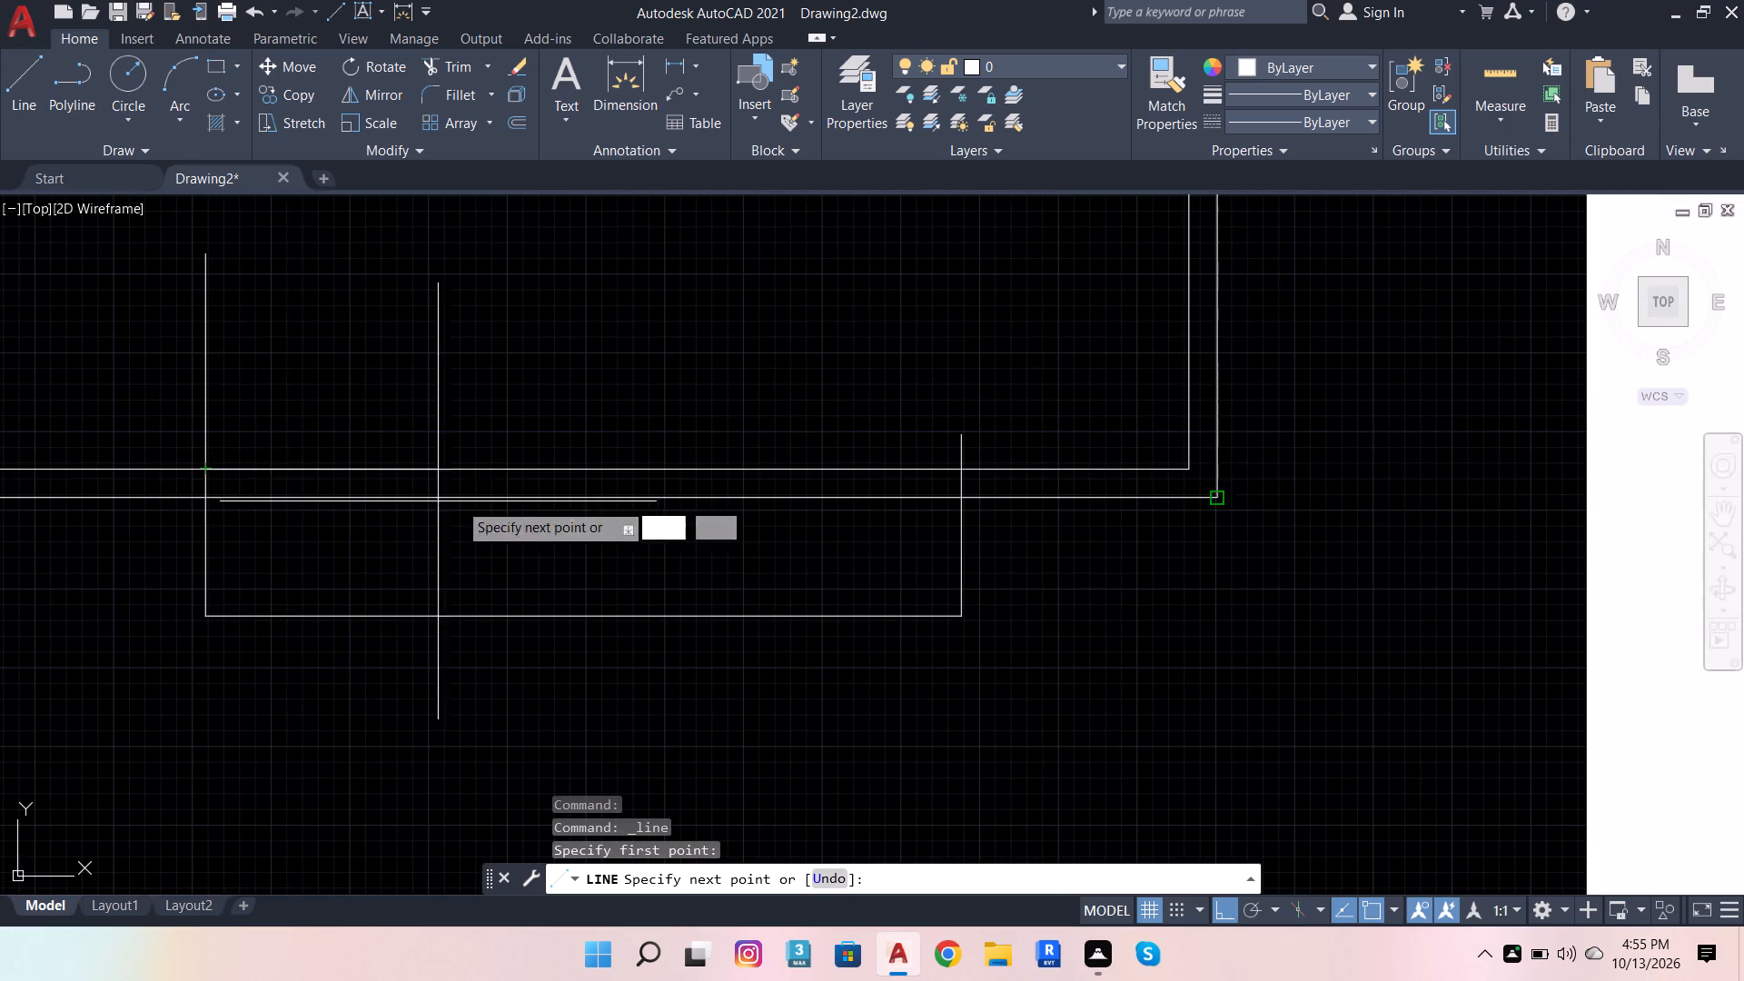
scroll(964, 500, up, 3)
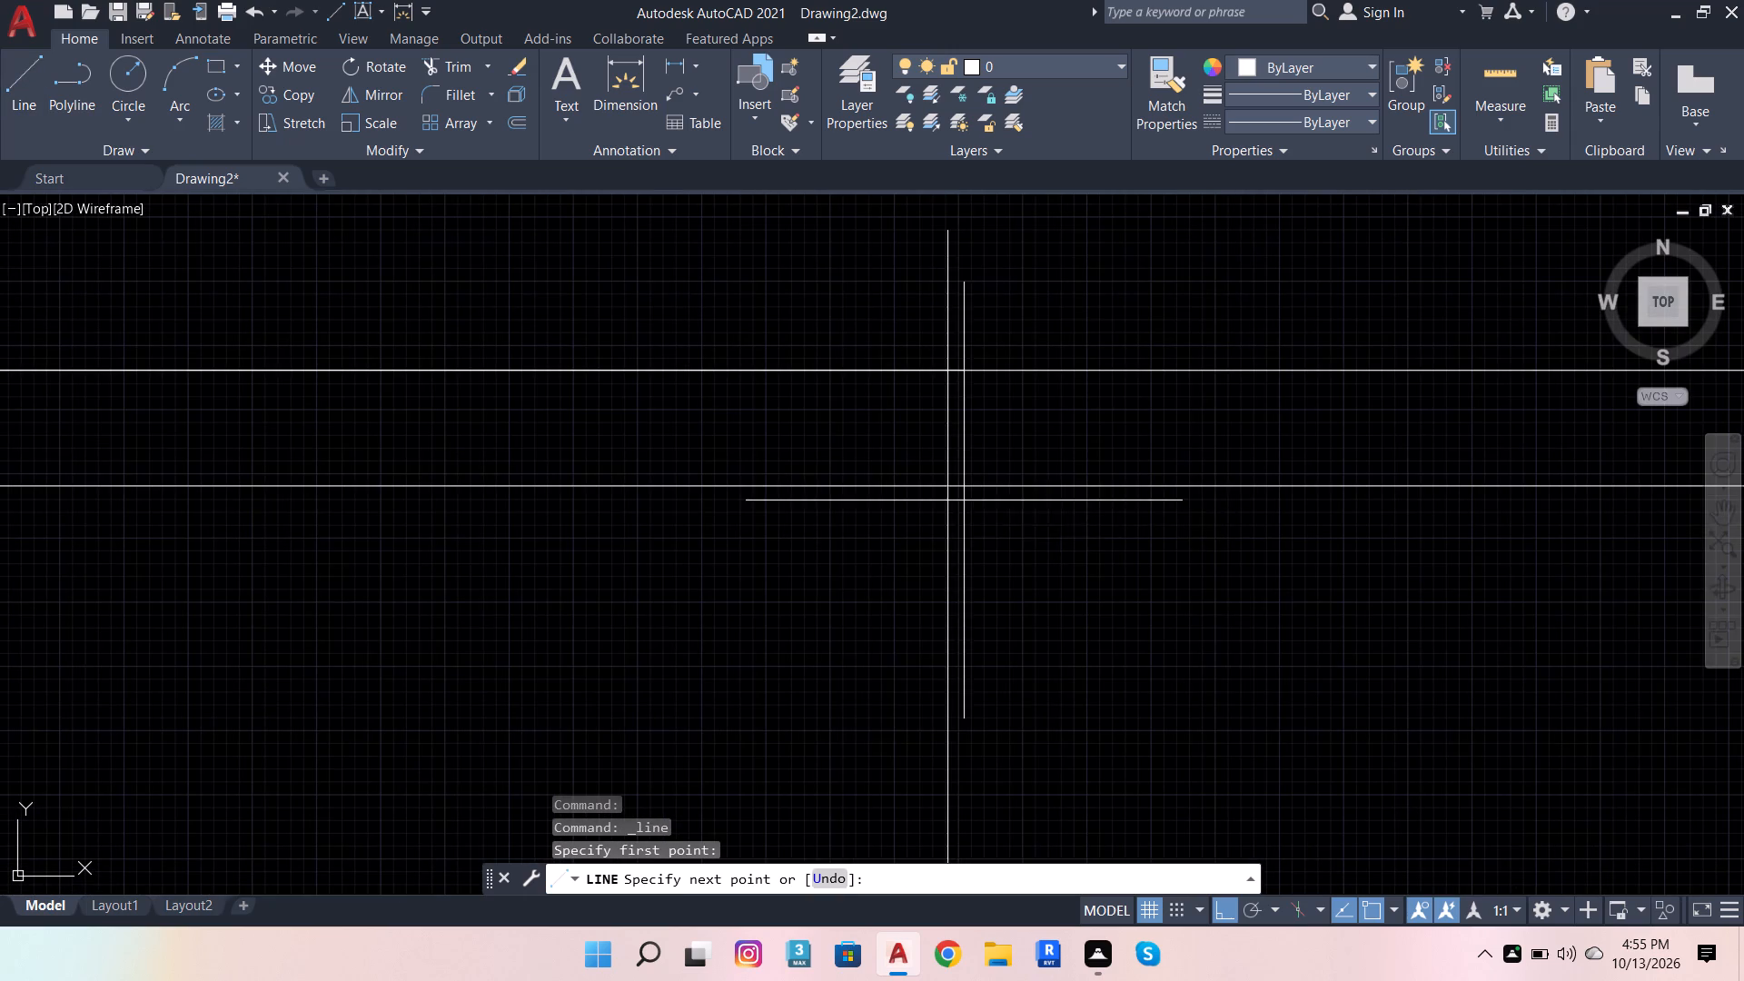
click(945, 485)
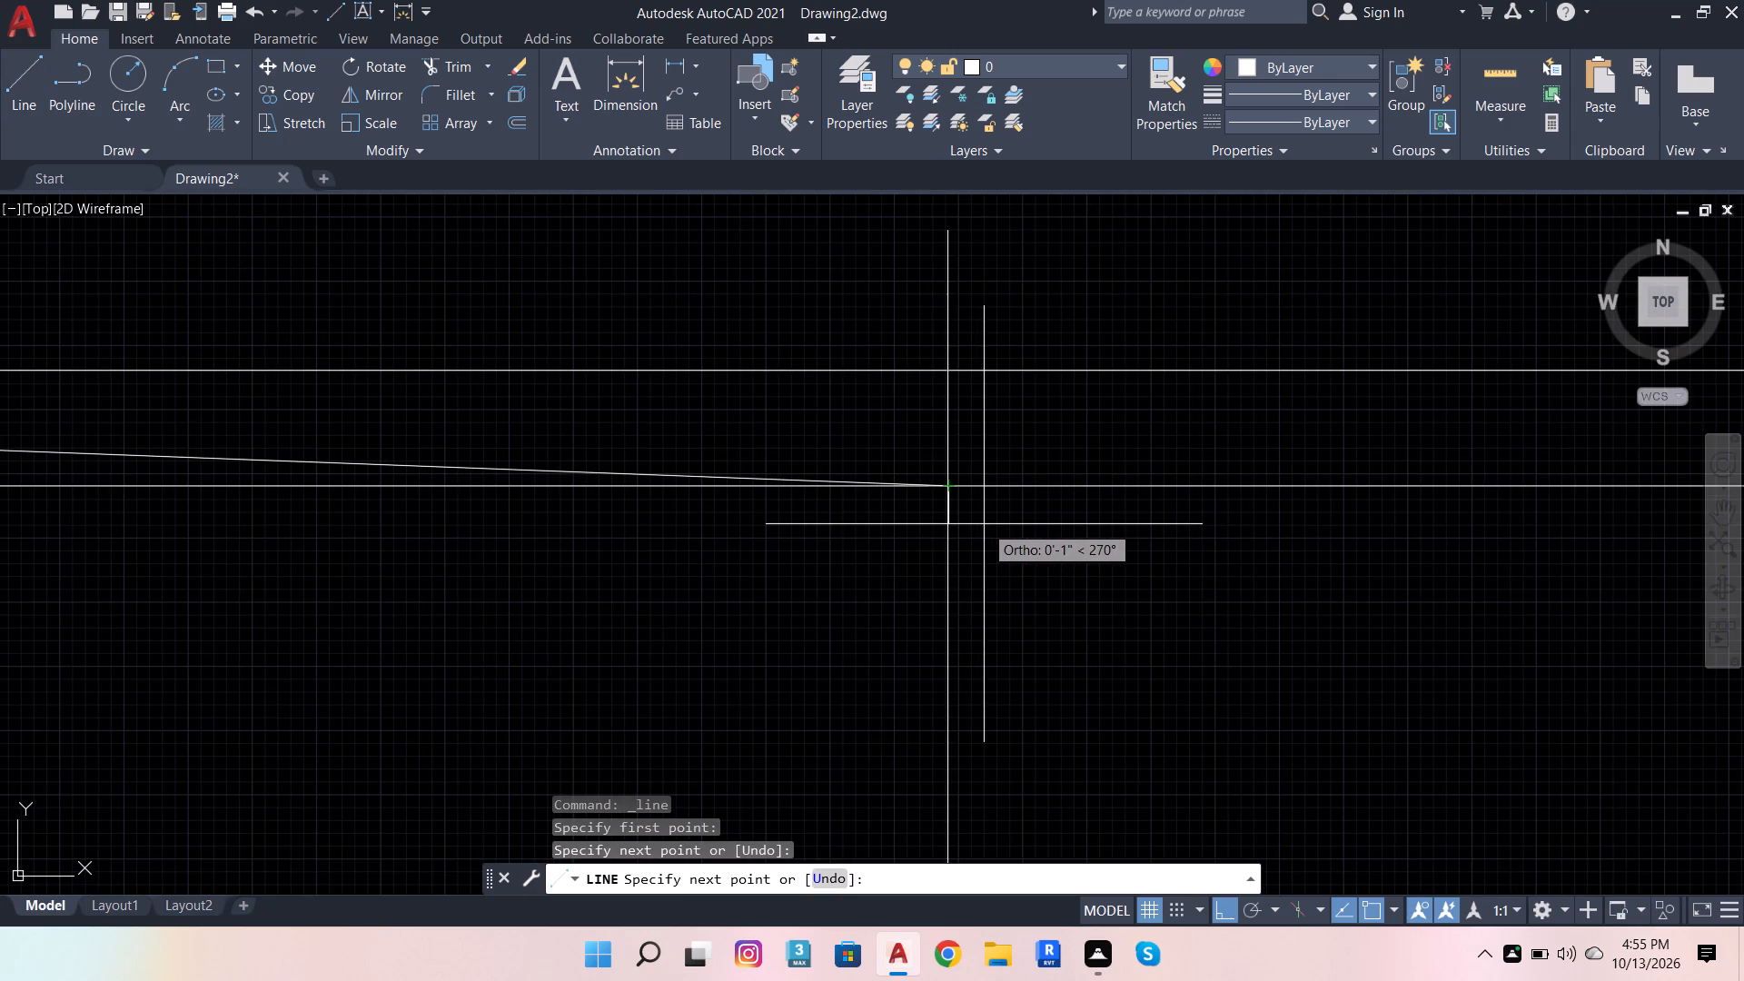
key(space)
key(space)
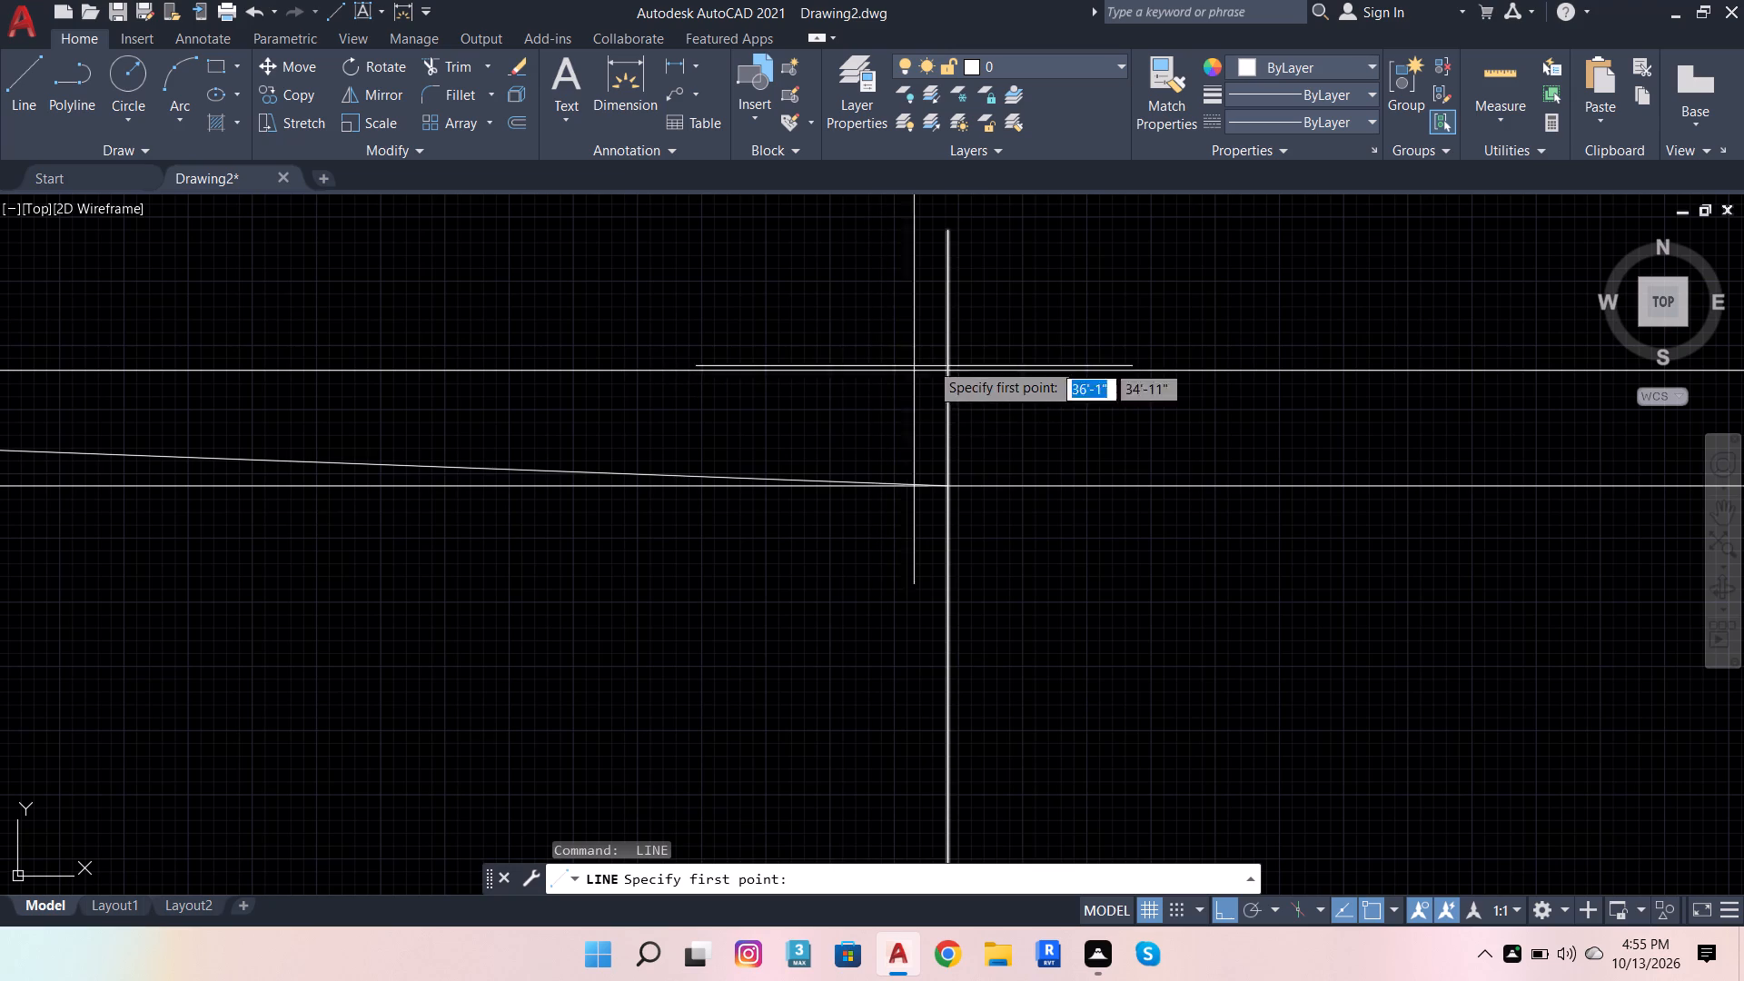
click(942, 372)
scroll(1091, 382, down, 3)
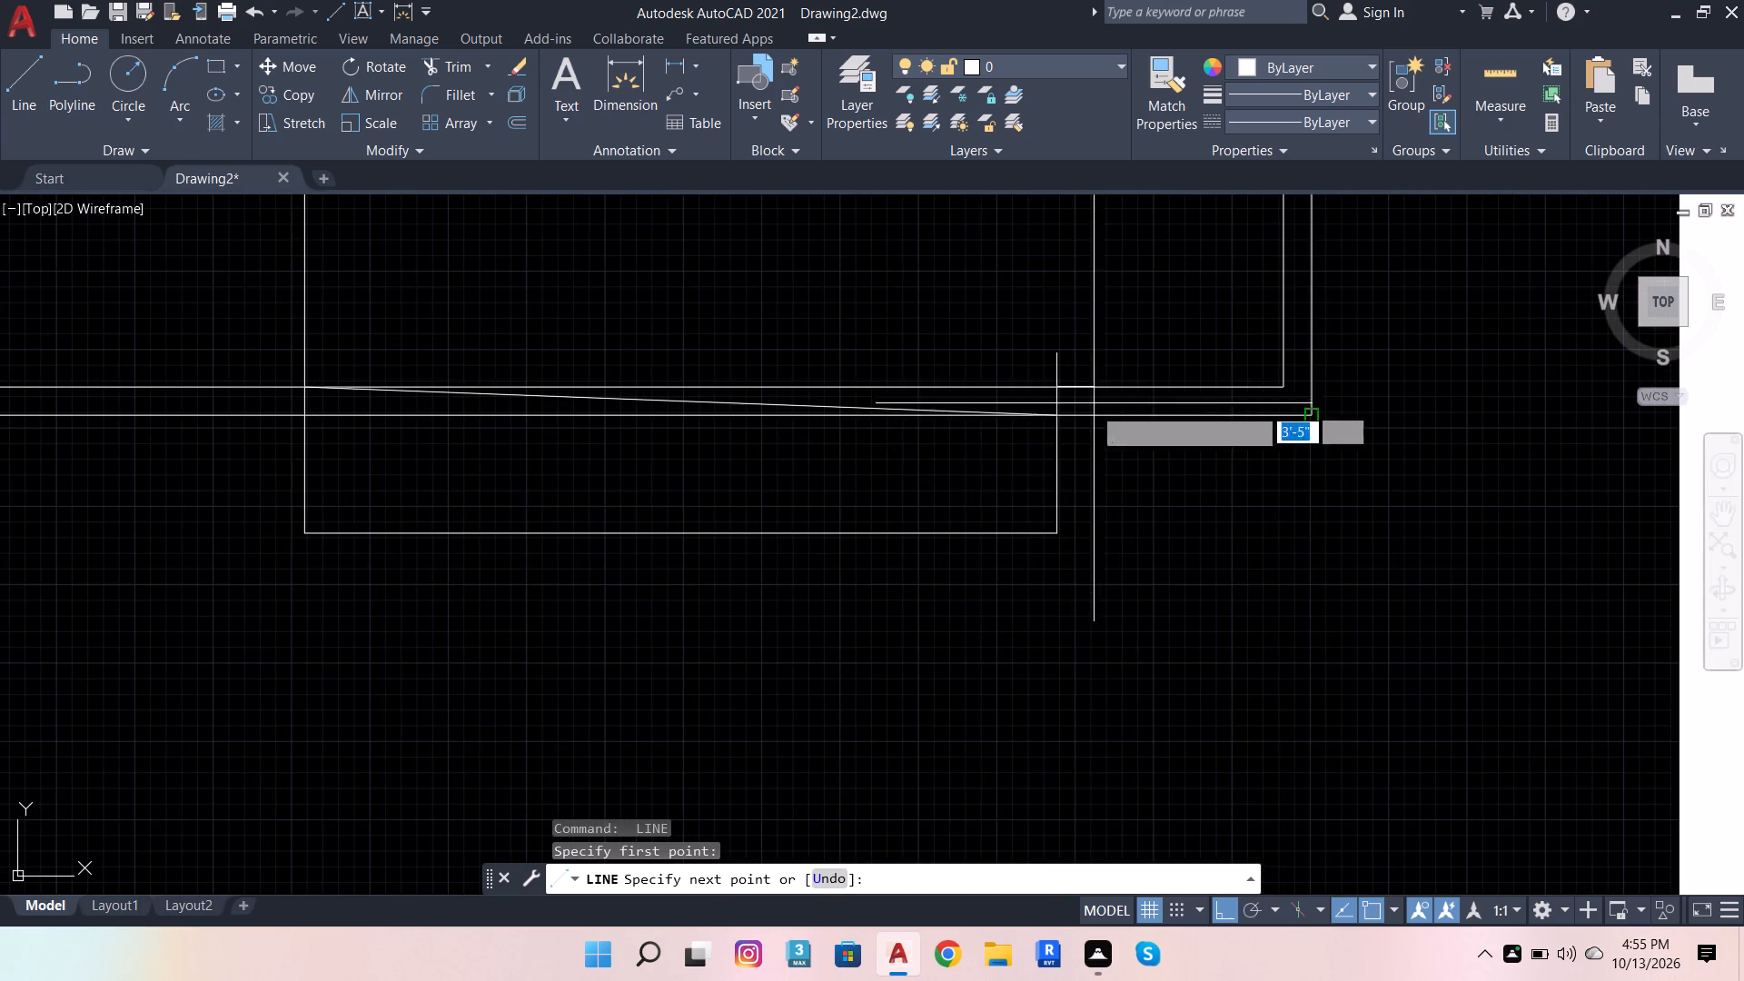
scroll(298, 416, up, 3)
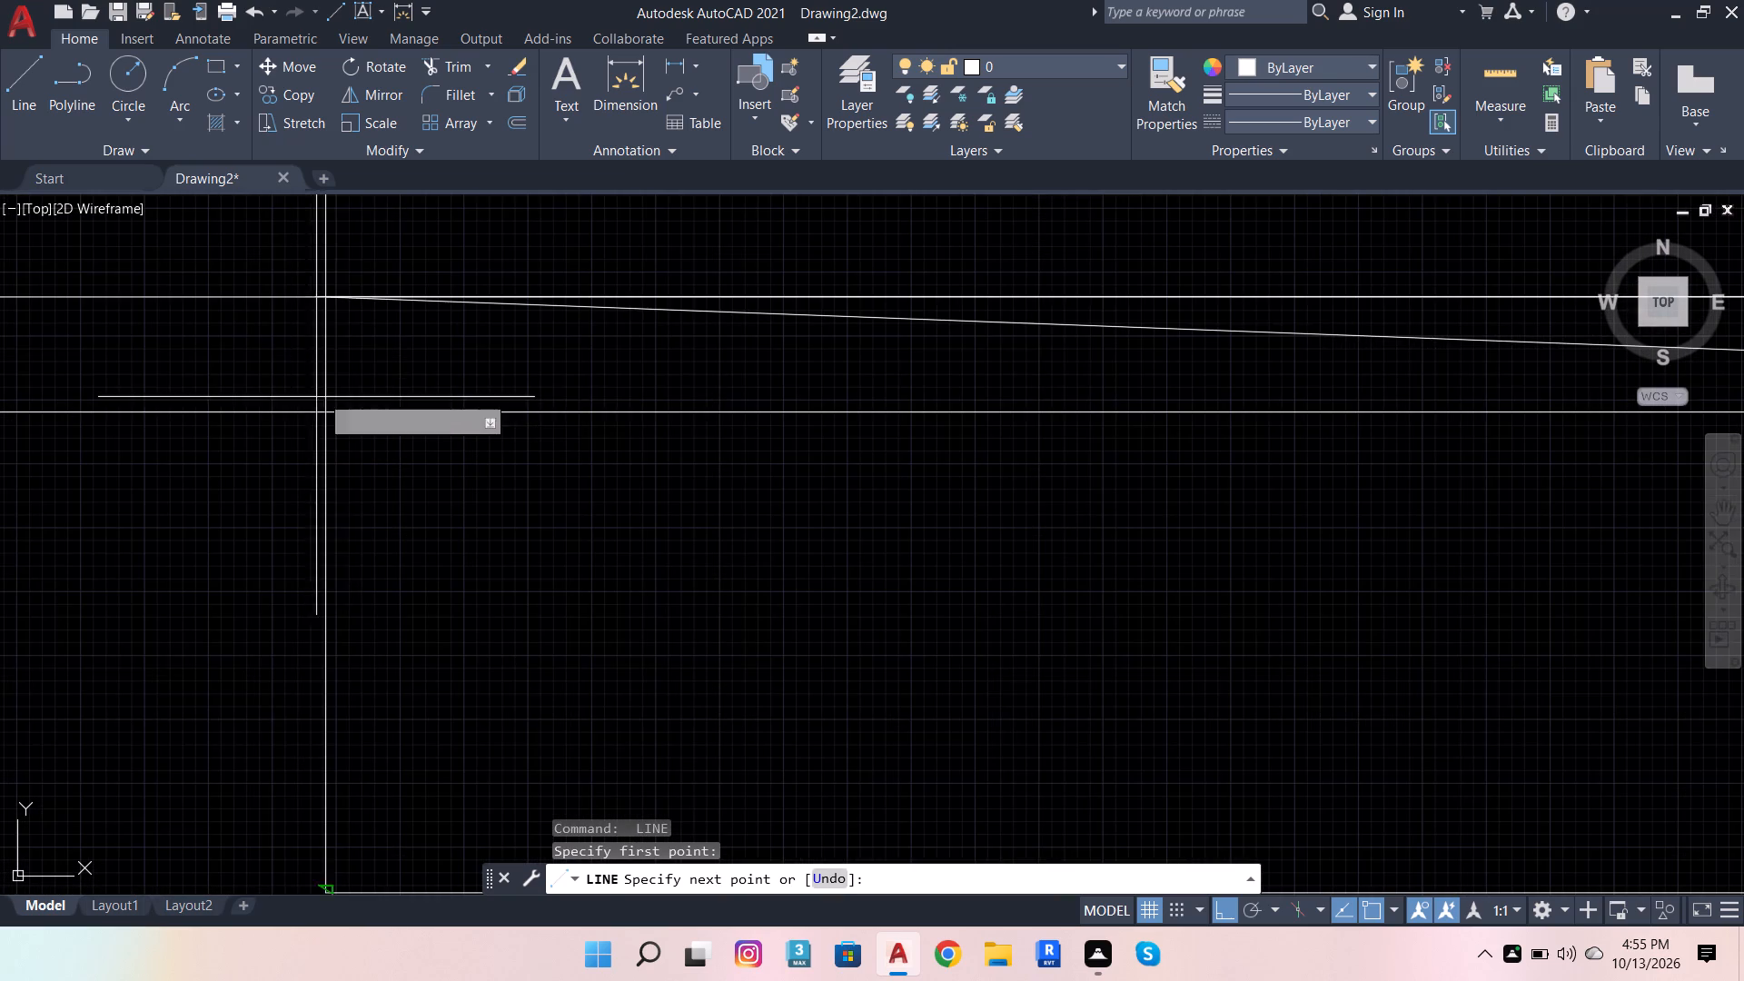
click(327, 409)
scroll(481, 509, down, 2)
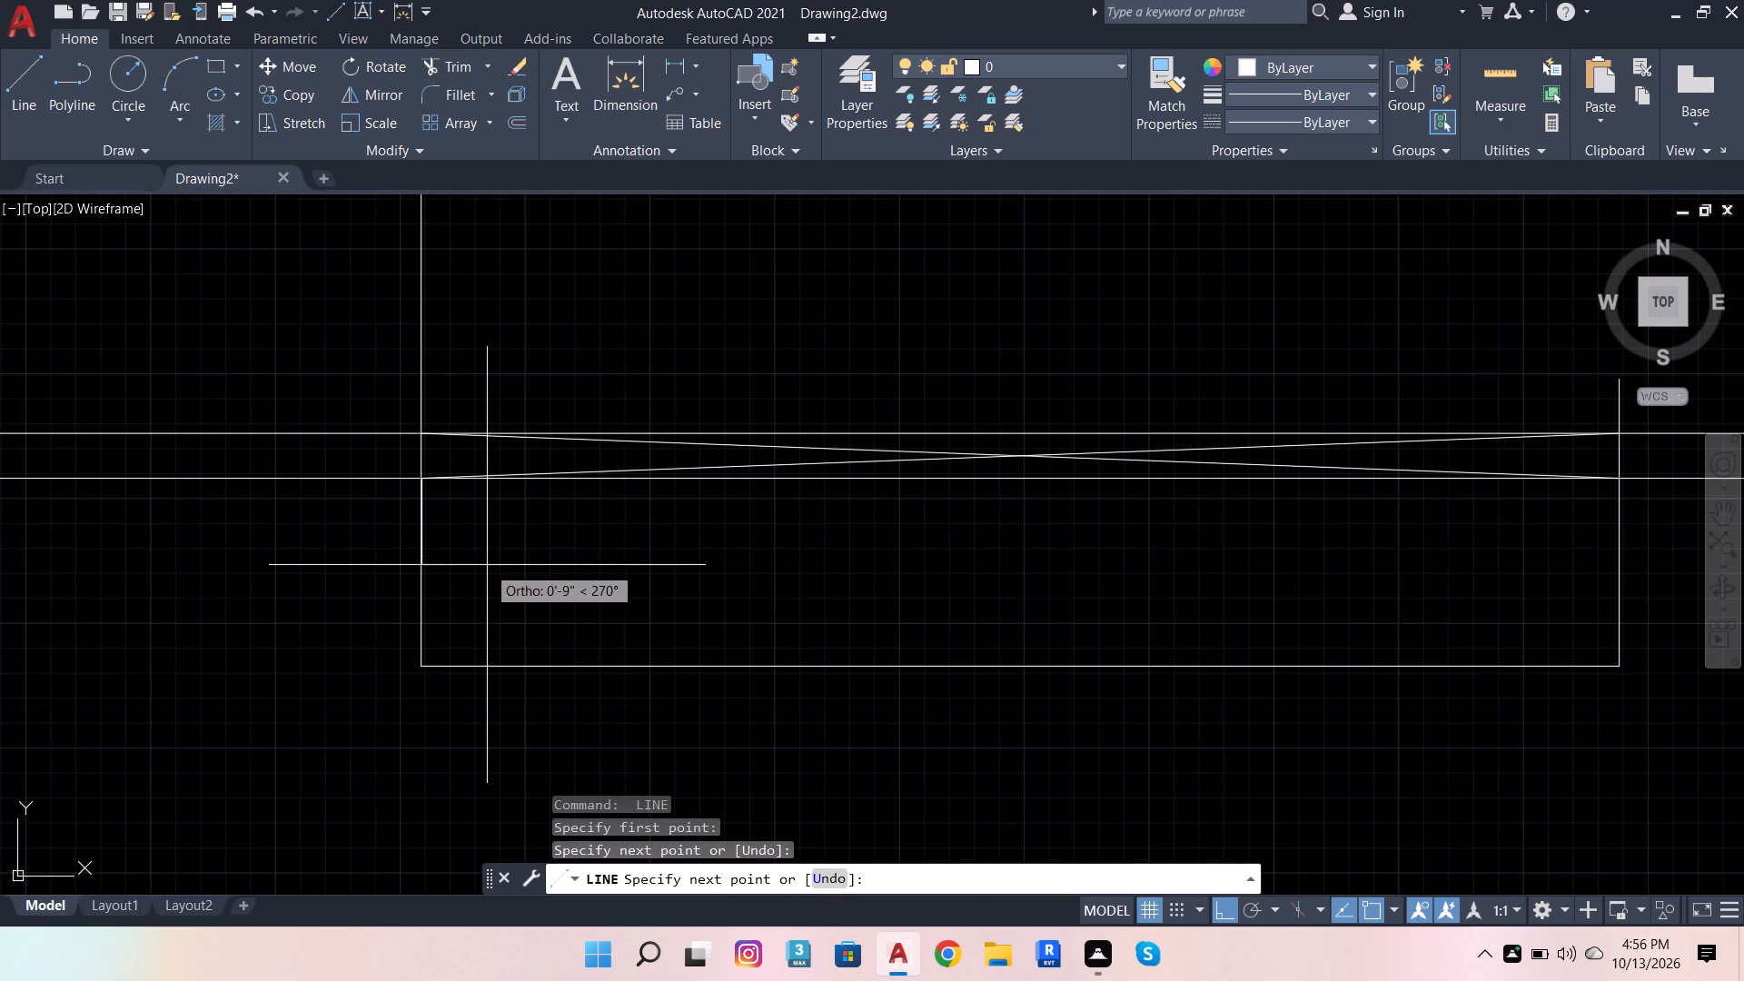
key(space)
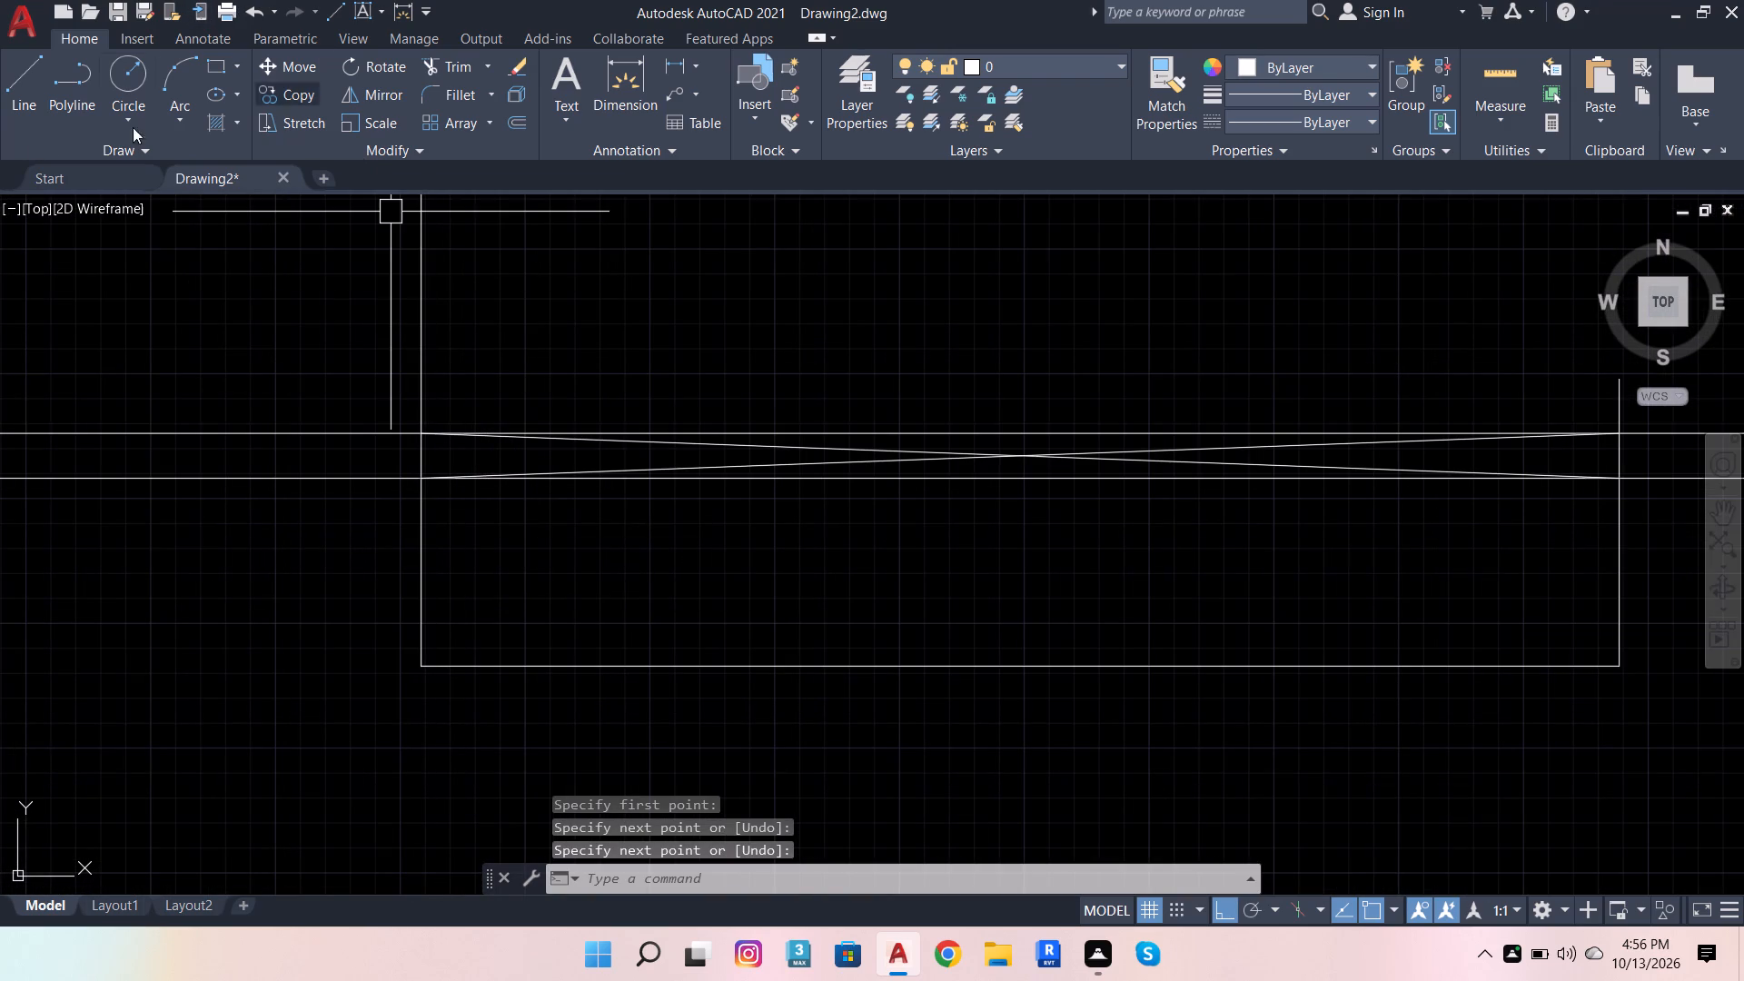
click(11, 100)
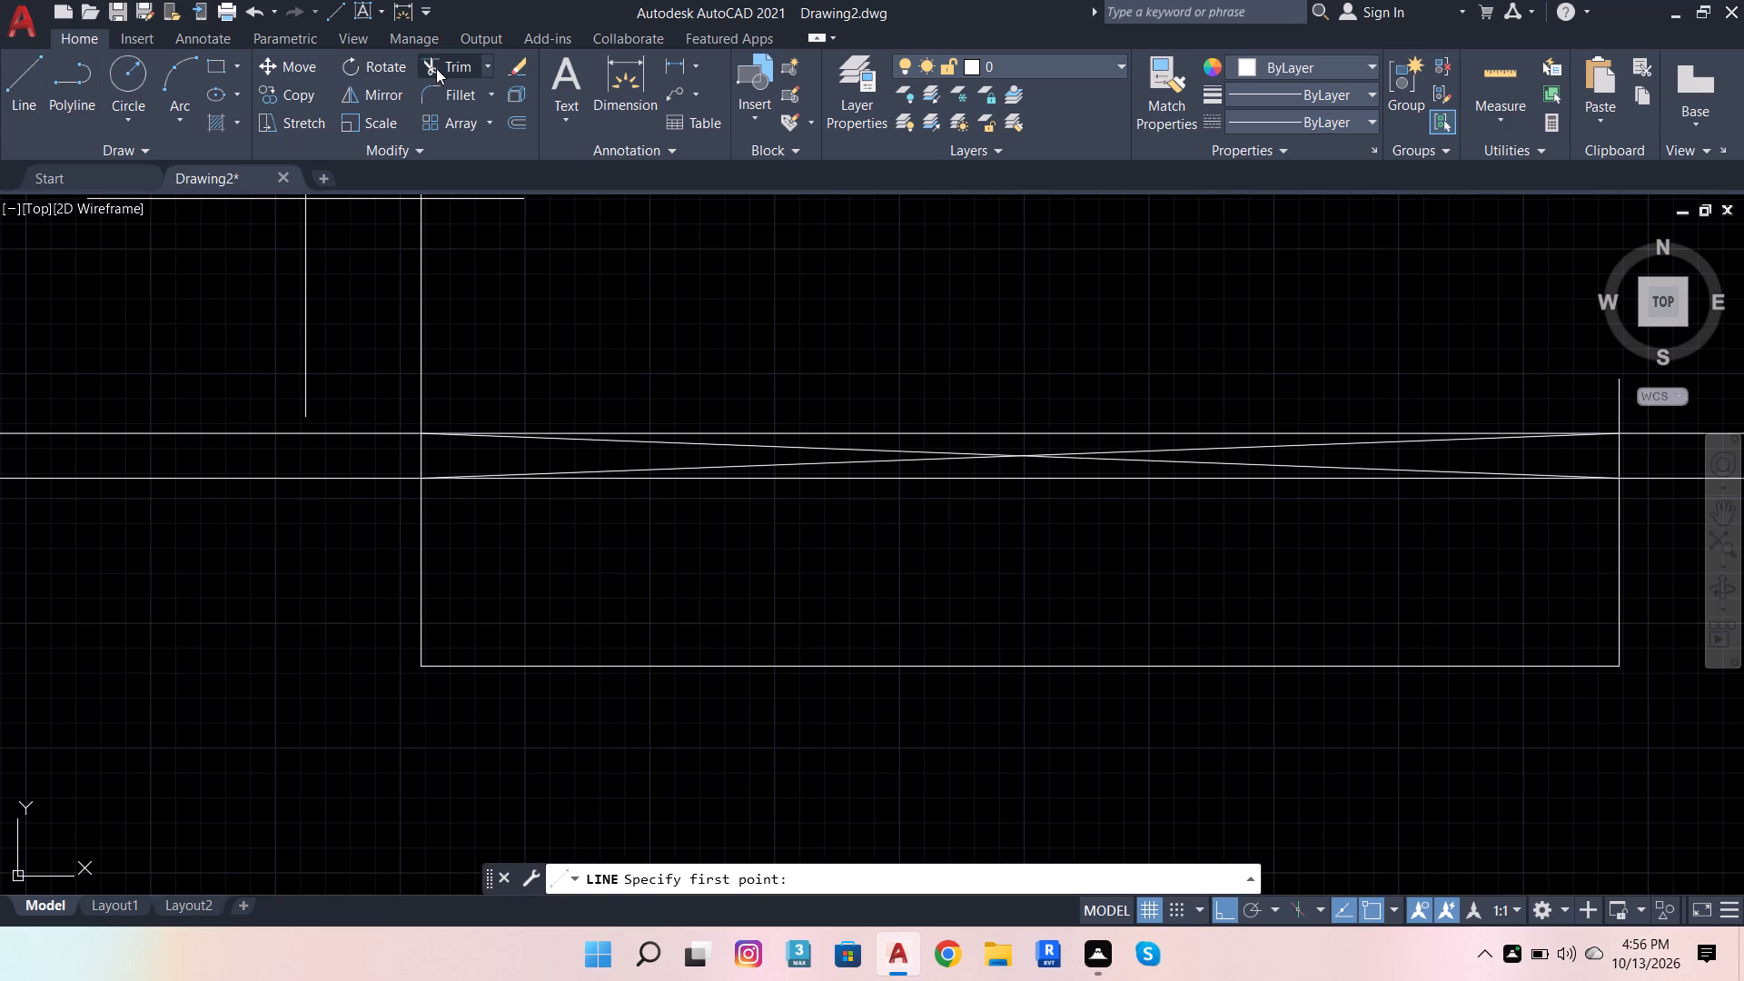
Trim the gate end lines beyond the two bottom boundary lines and remove the leftover 10' horizontal line below the gate.
click(442, 67)
click(405, 291)
scroll(537, 310, down, 3)
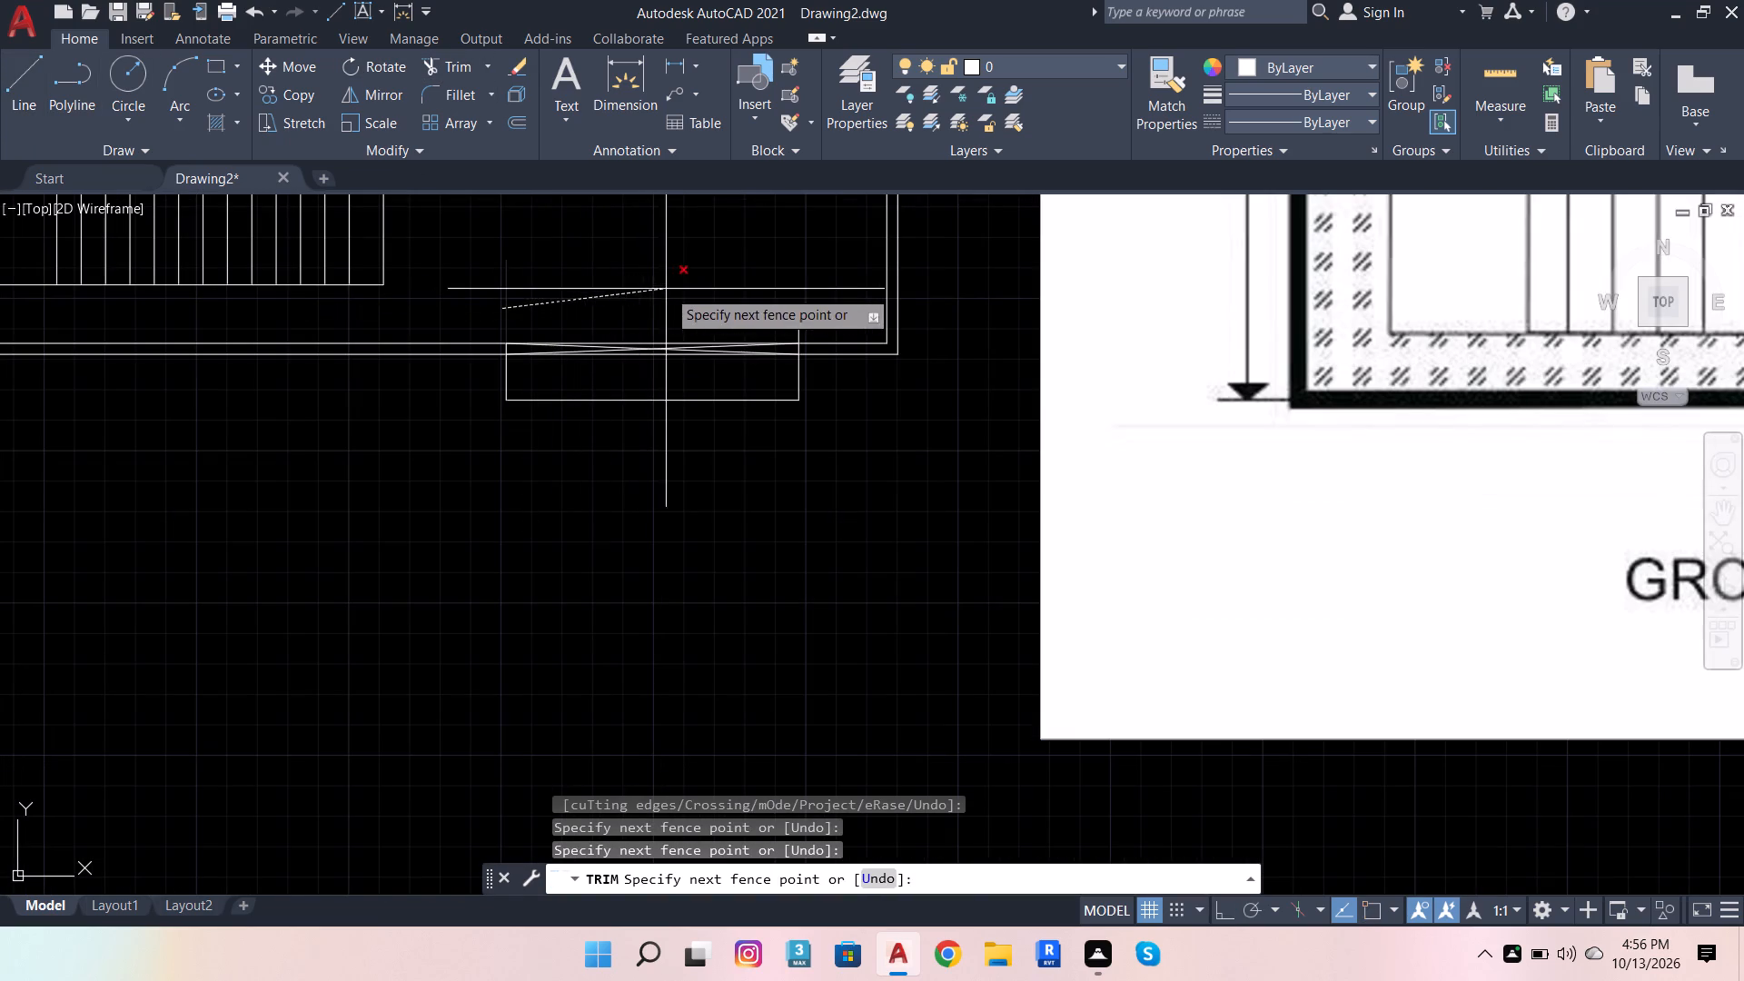
scroll(816, 329, up, 1)
click(789, 340)
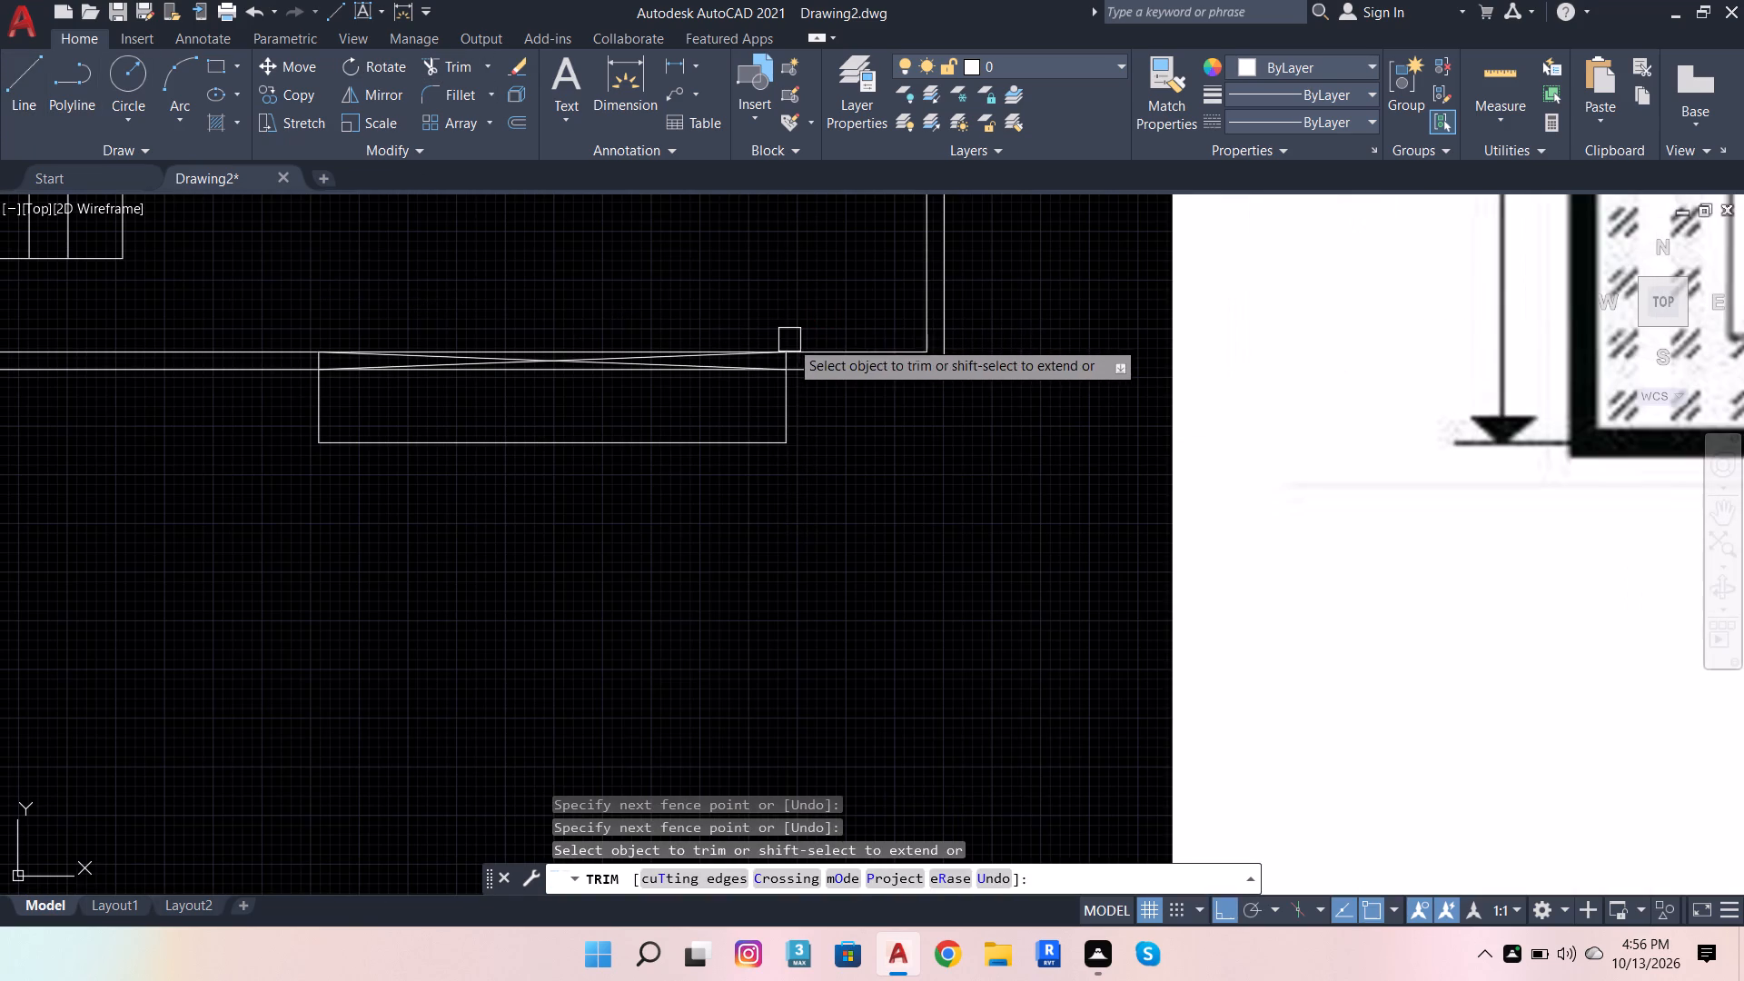
click(821, 409)
click(297, 441)
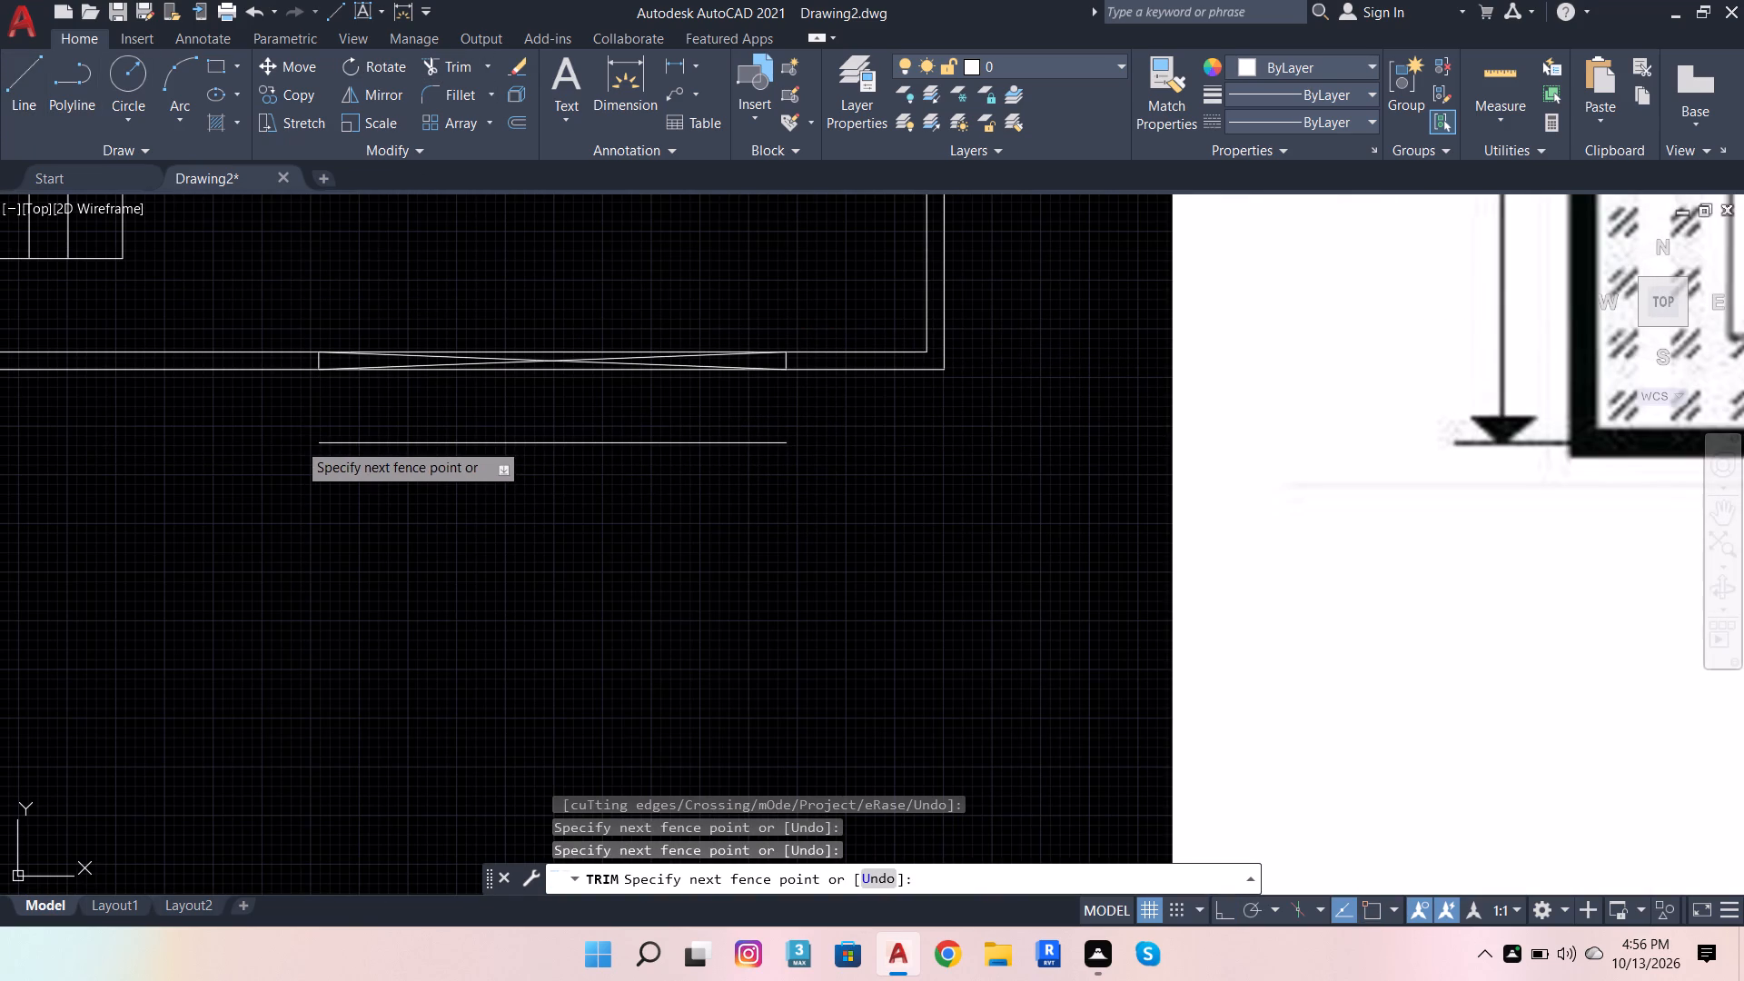
click(402, 451)
scroll(442, 630, down, 2)
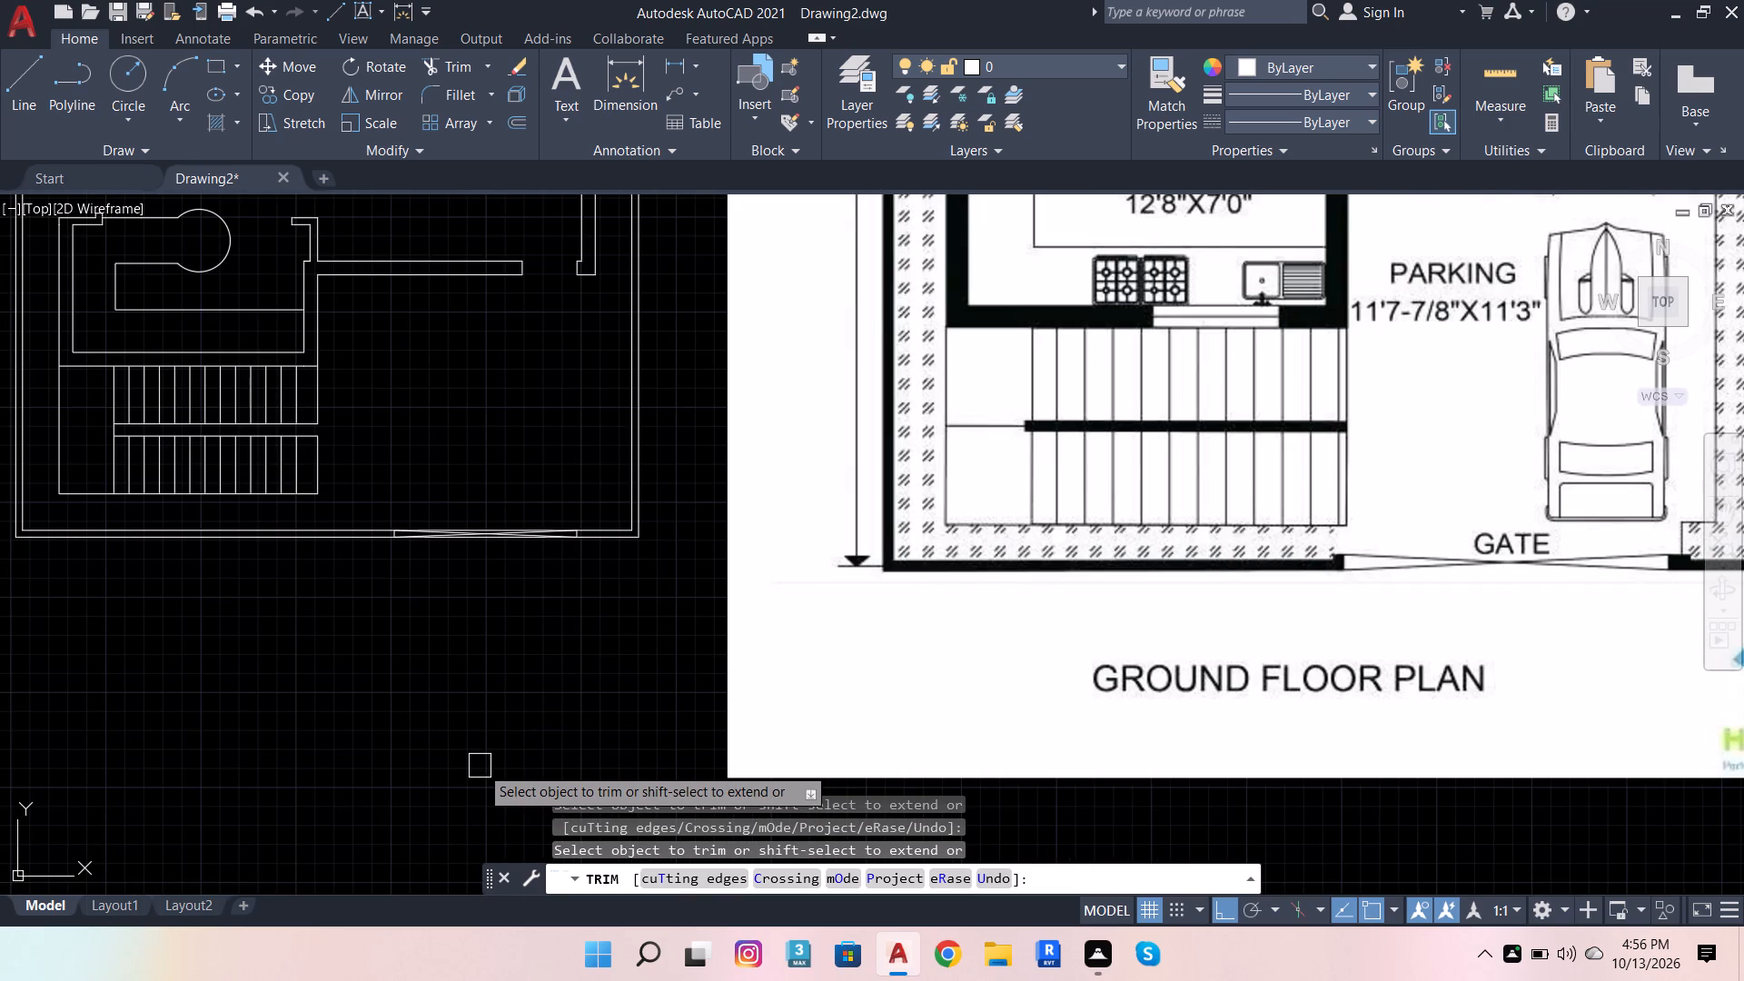
scroll(548, 735, down, 2)
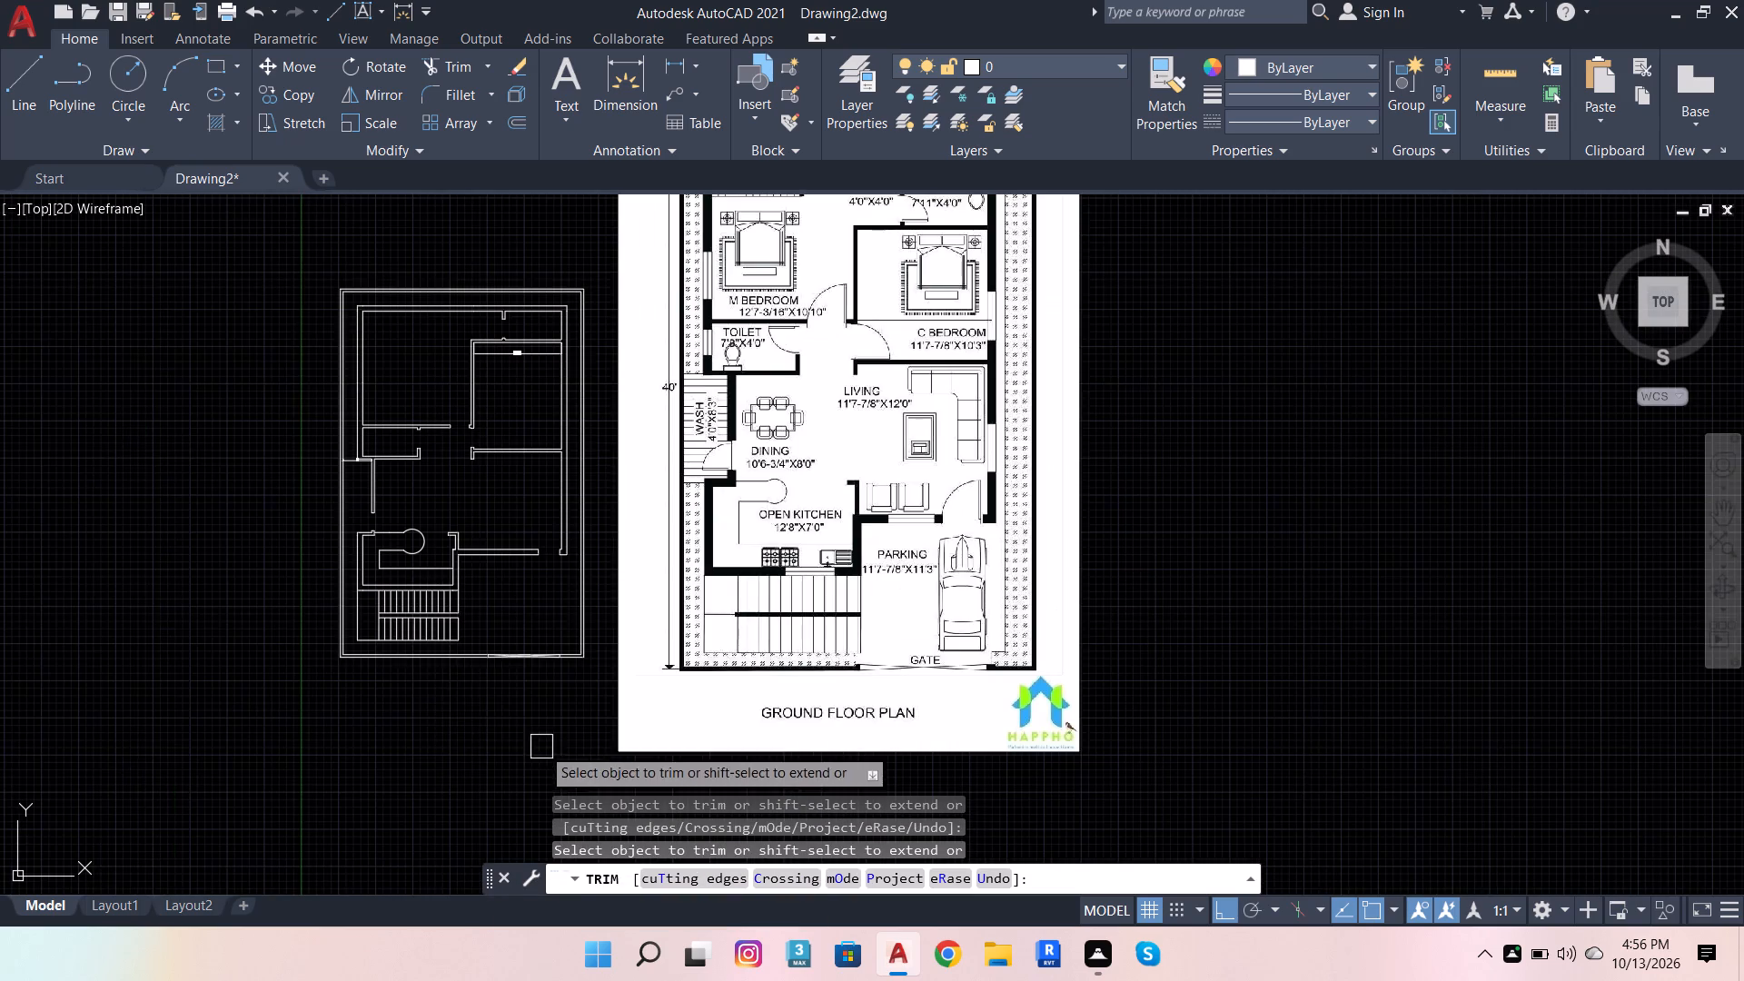
scroll(421, 437, up, 2)
scroll(370, 650, down, 1)
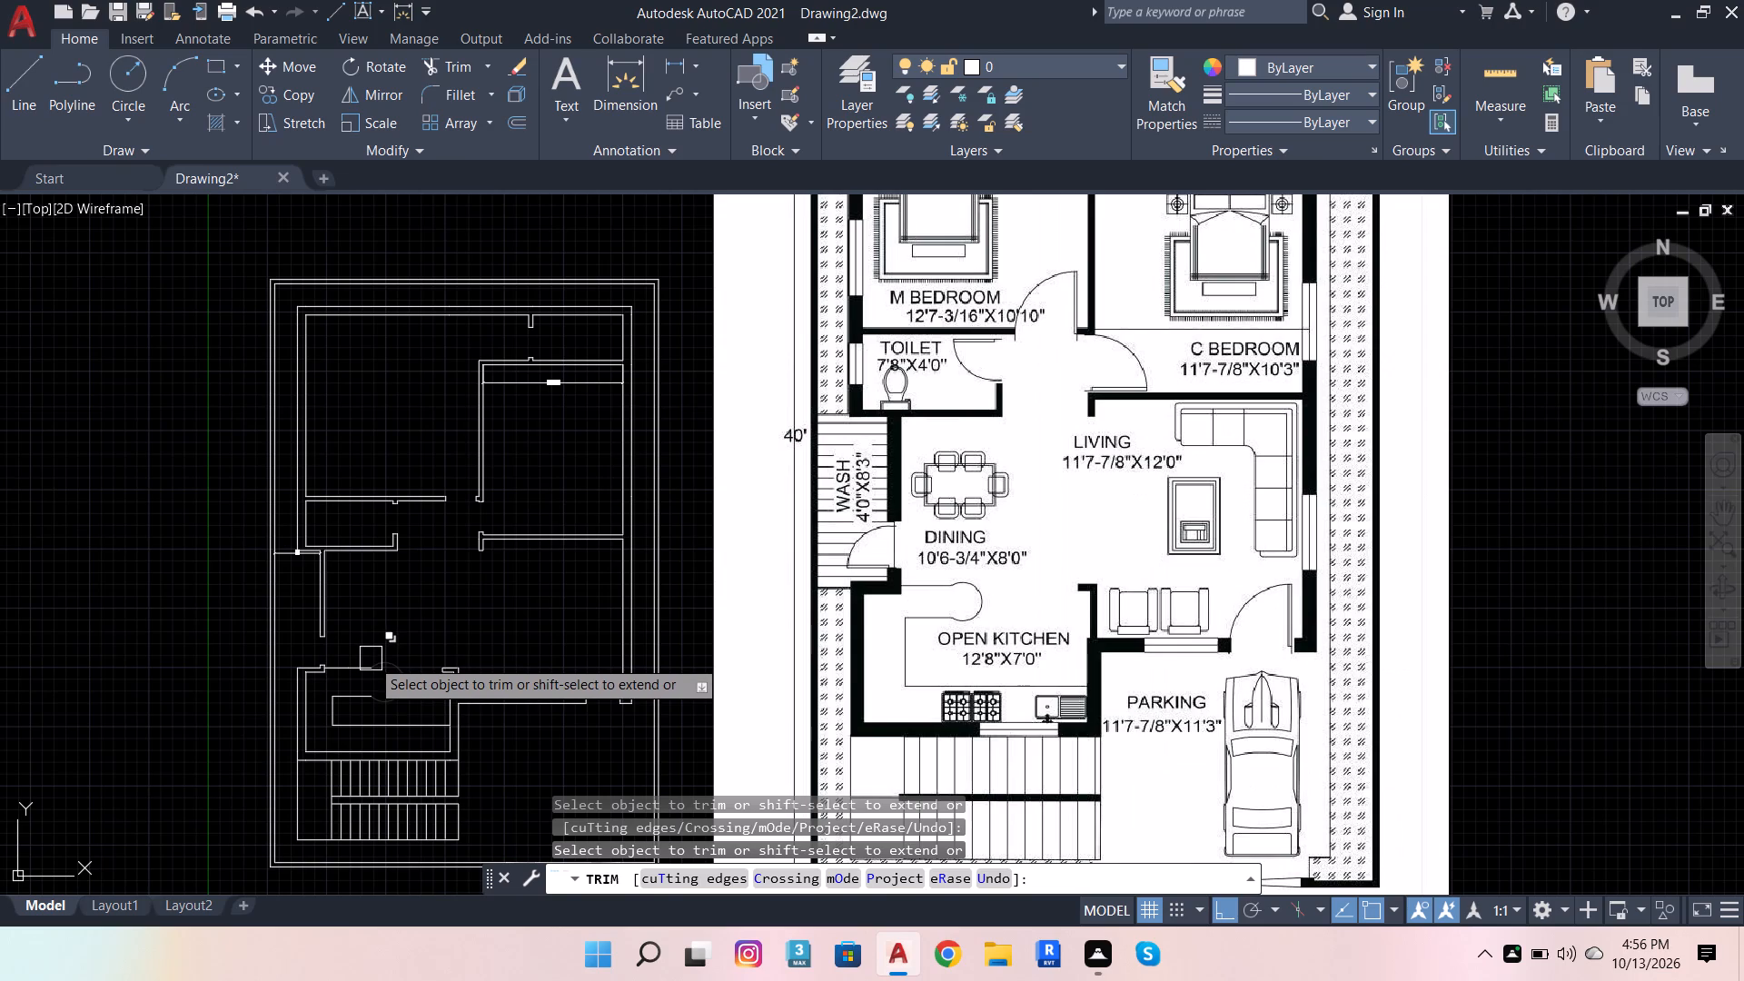
key(Escape)
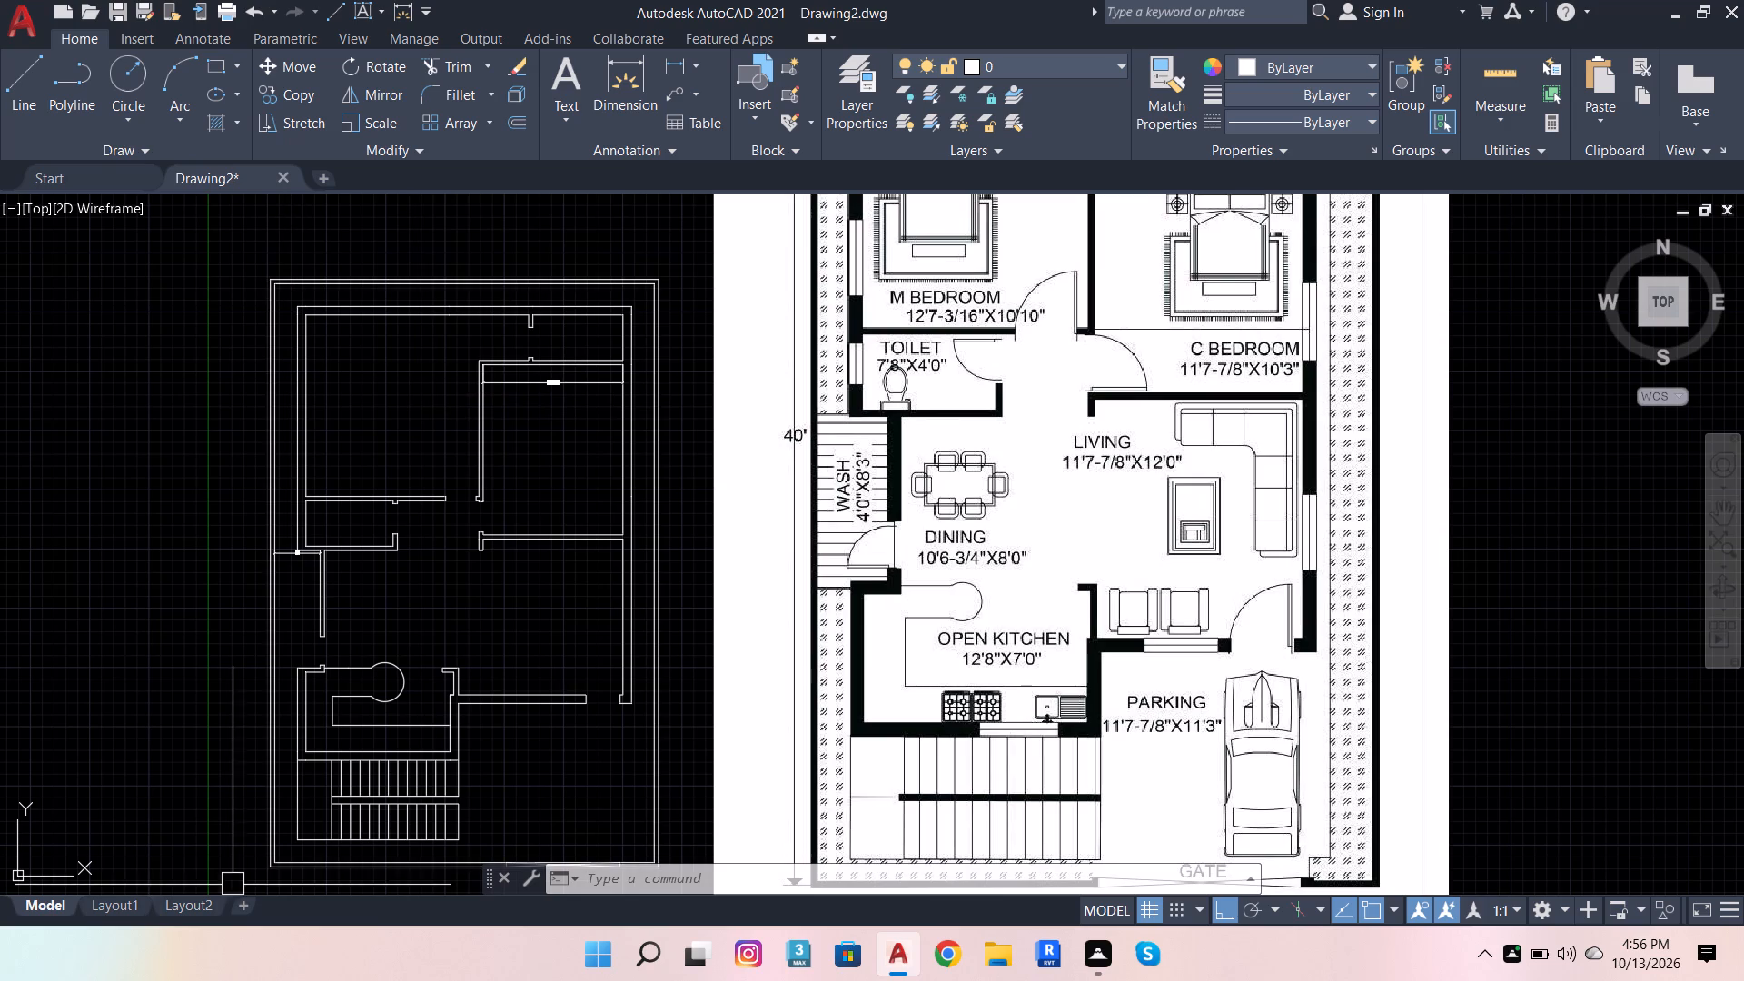
Draw a door leaf 2'8" long and 1" thick, upward from the right jamb's lower-left corner at the M Bedroom opening.
scroll(486, 487, up, 2)
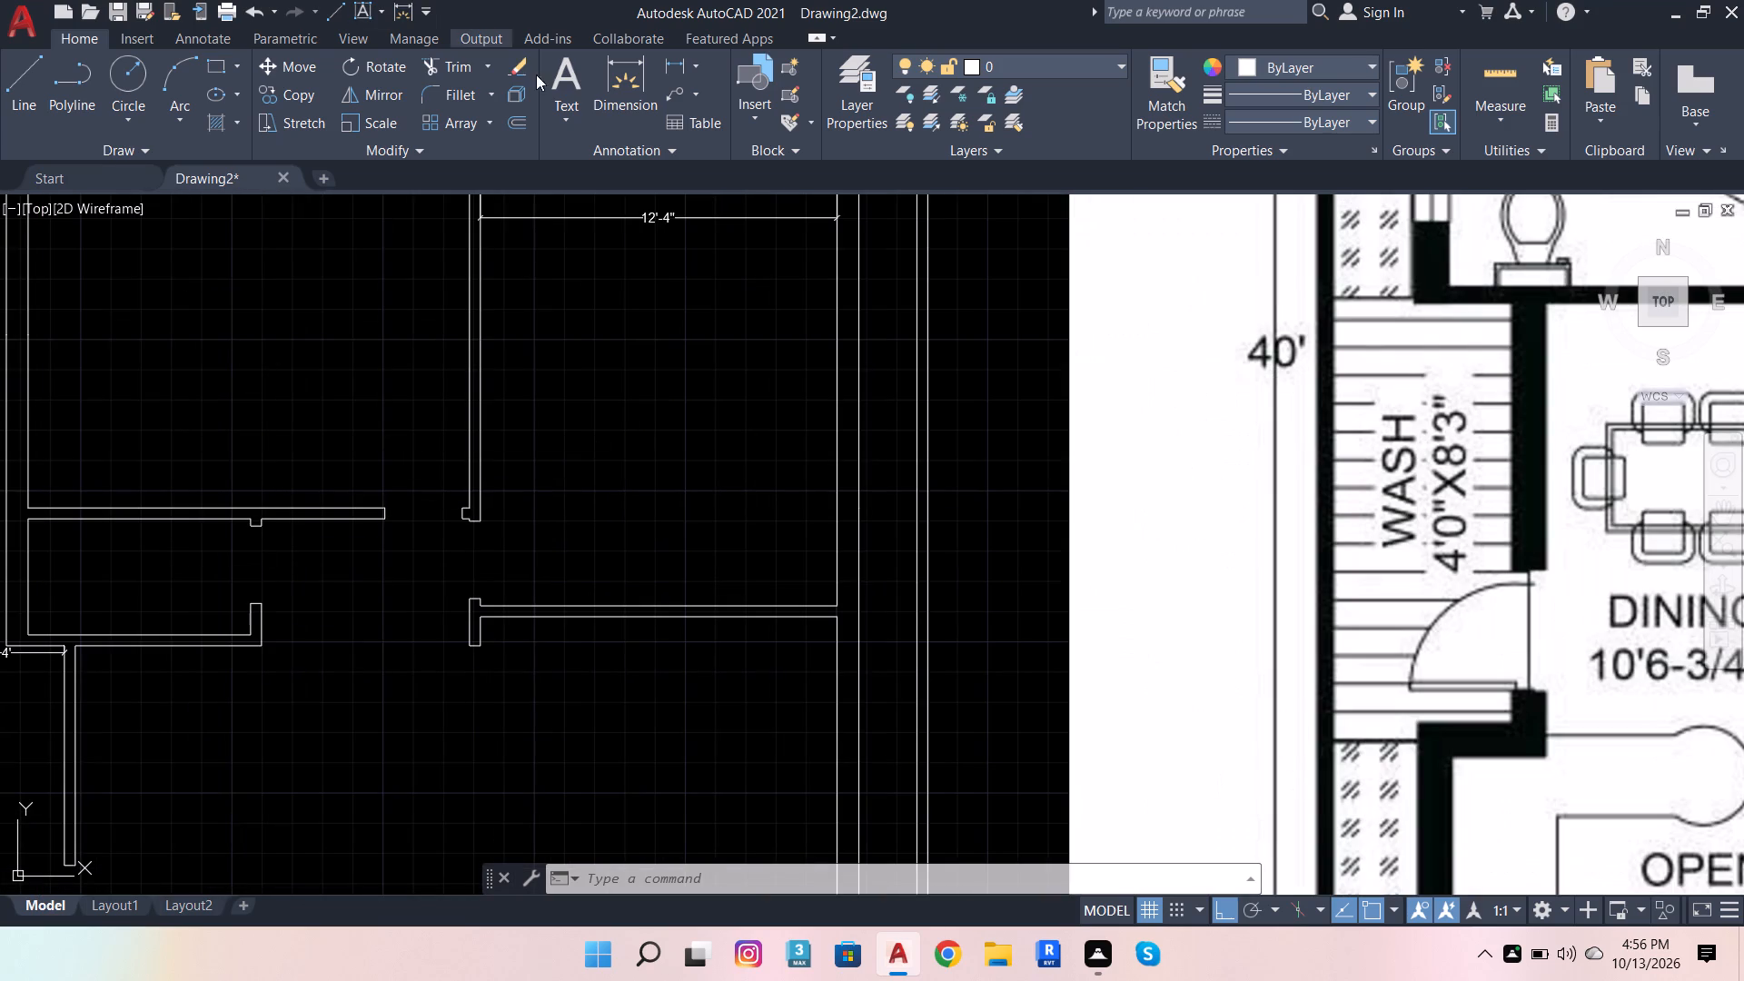
scroll(455, 539, up, 2)
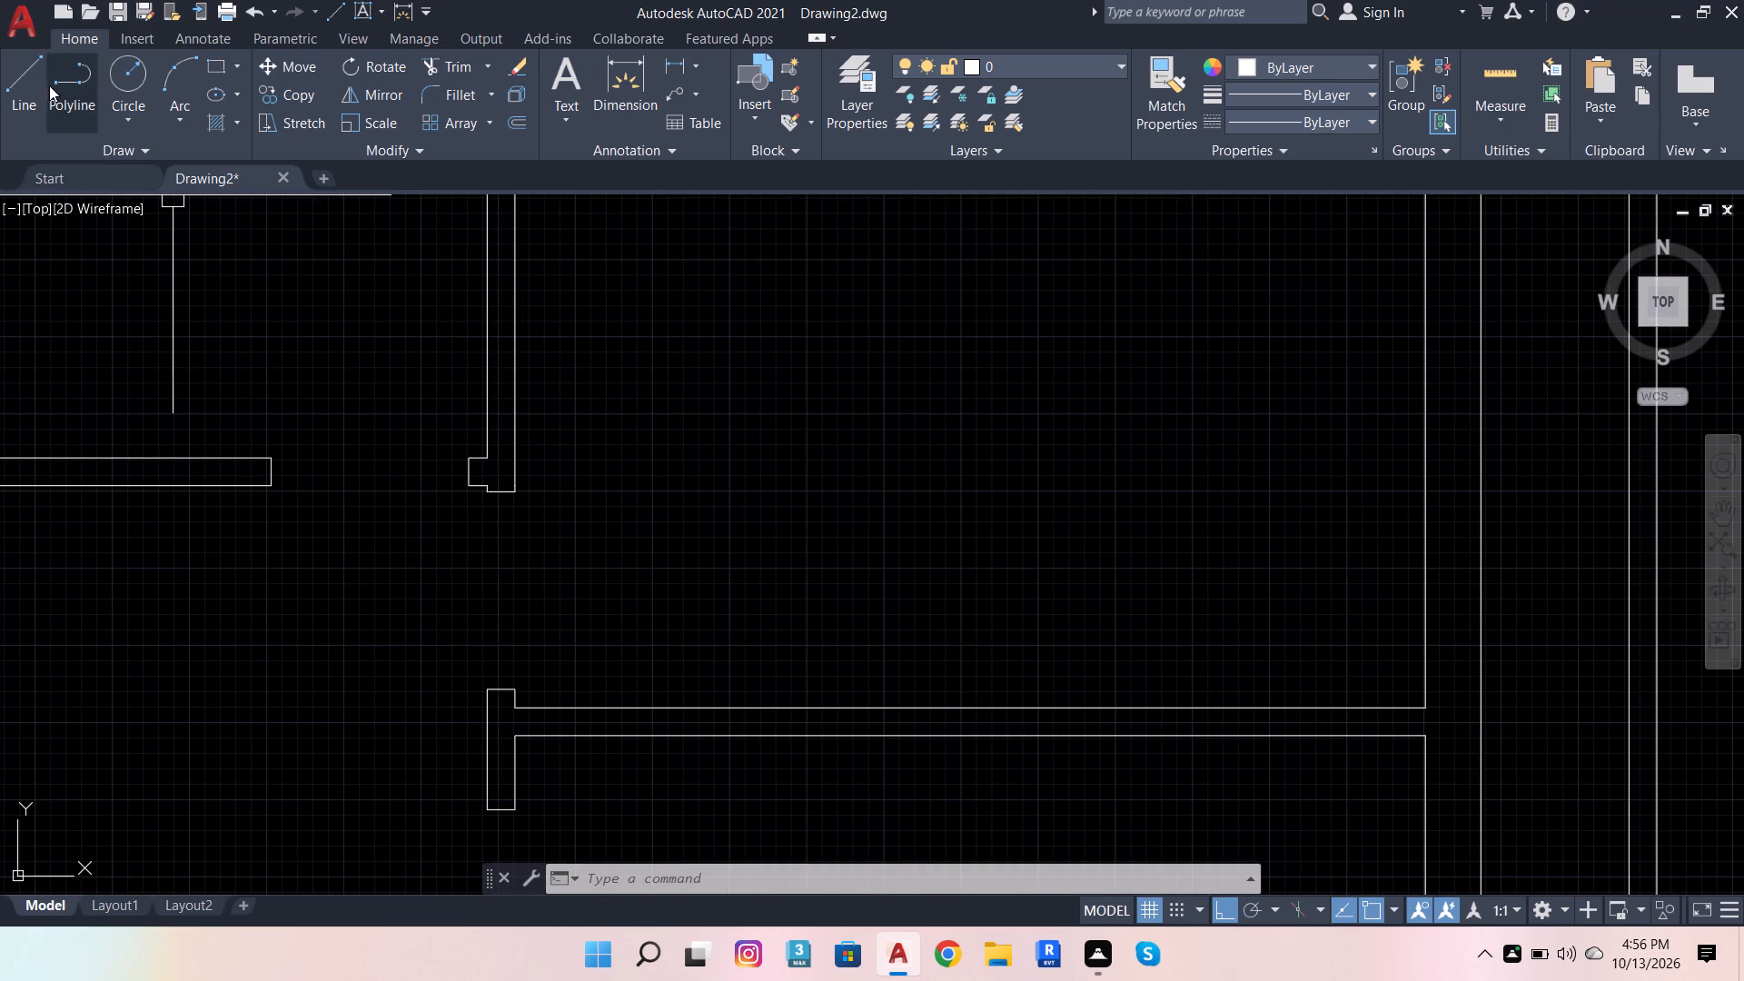
click(7, 72)
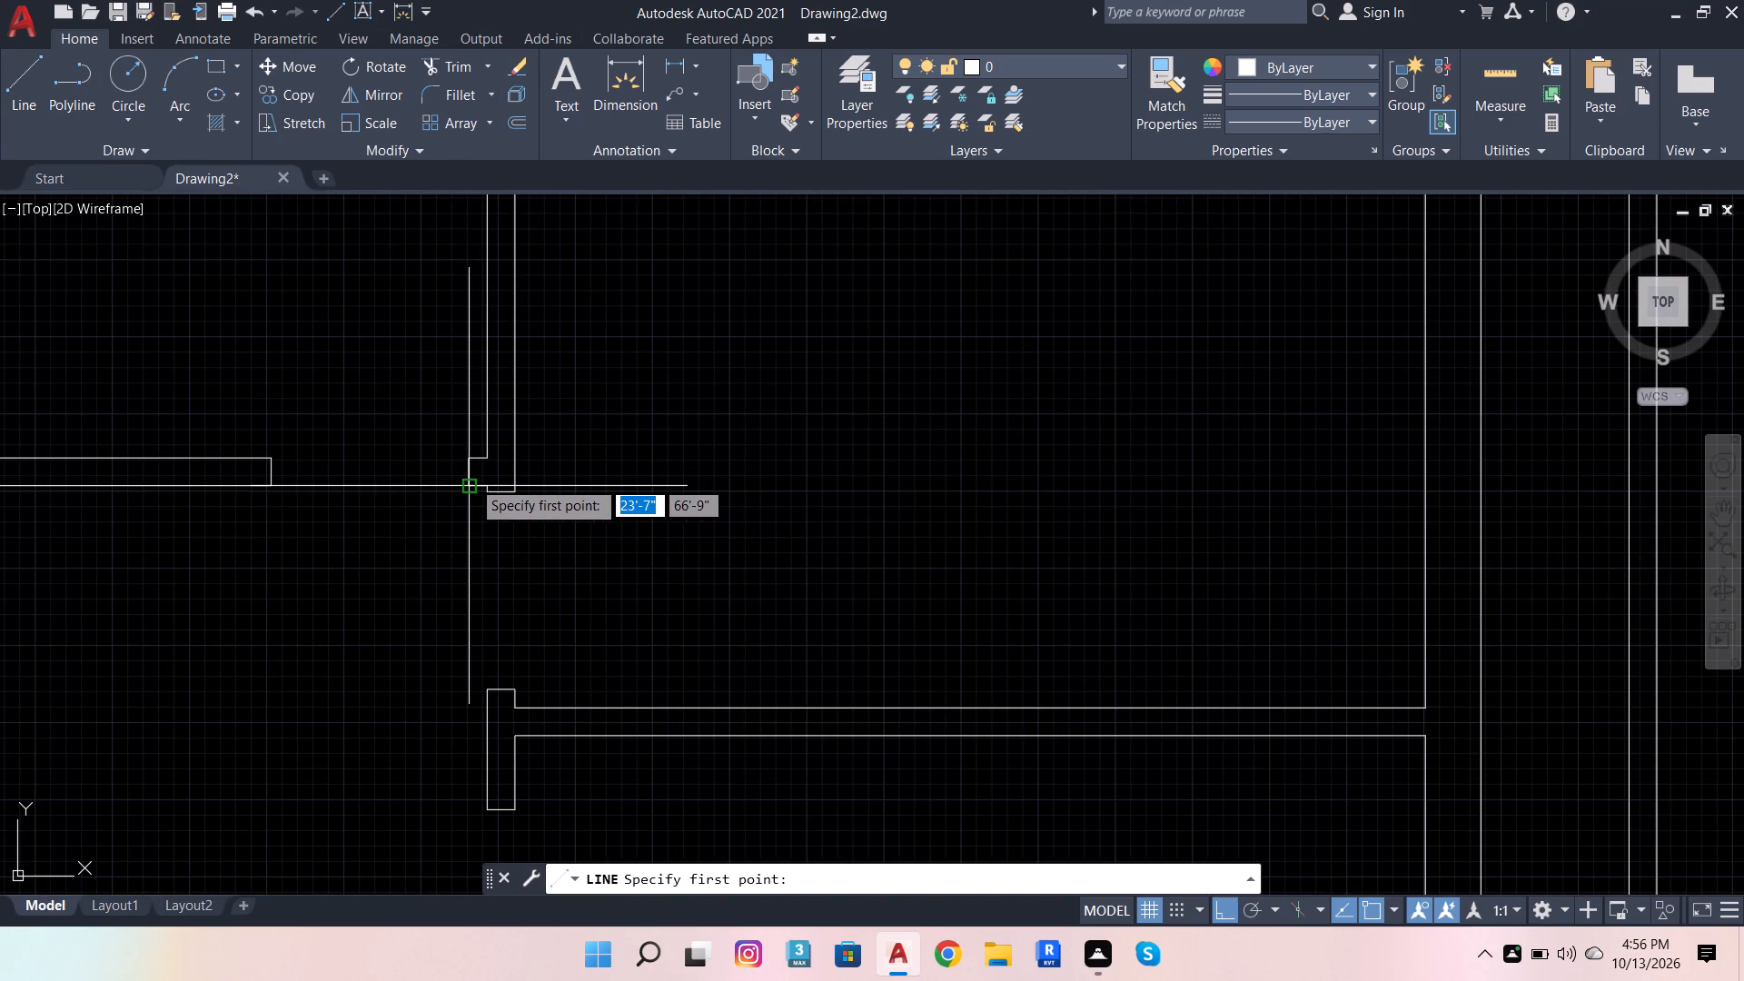
click(471, 480)
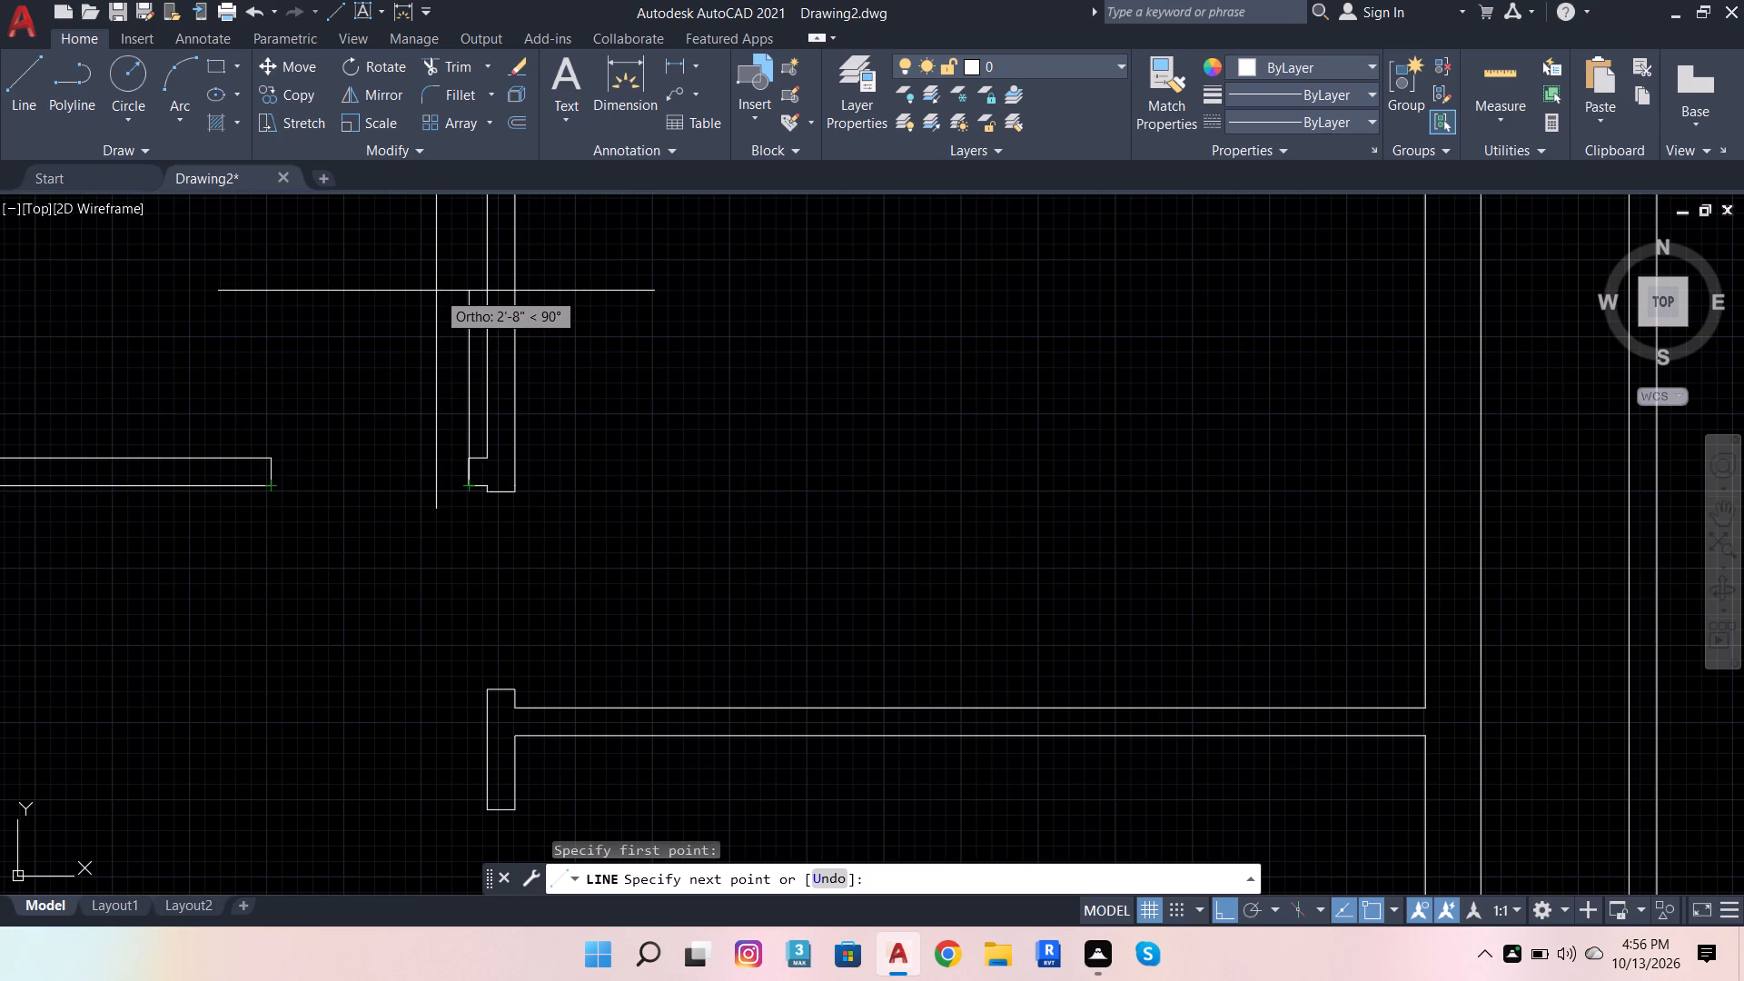
text(2'8)
key(Return)
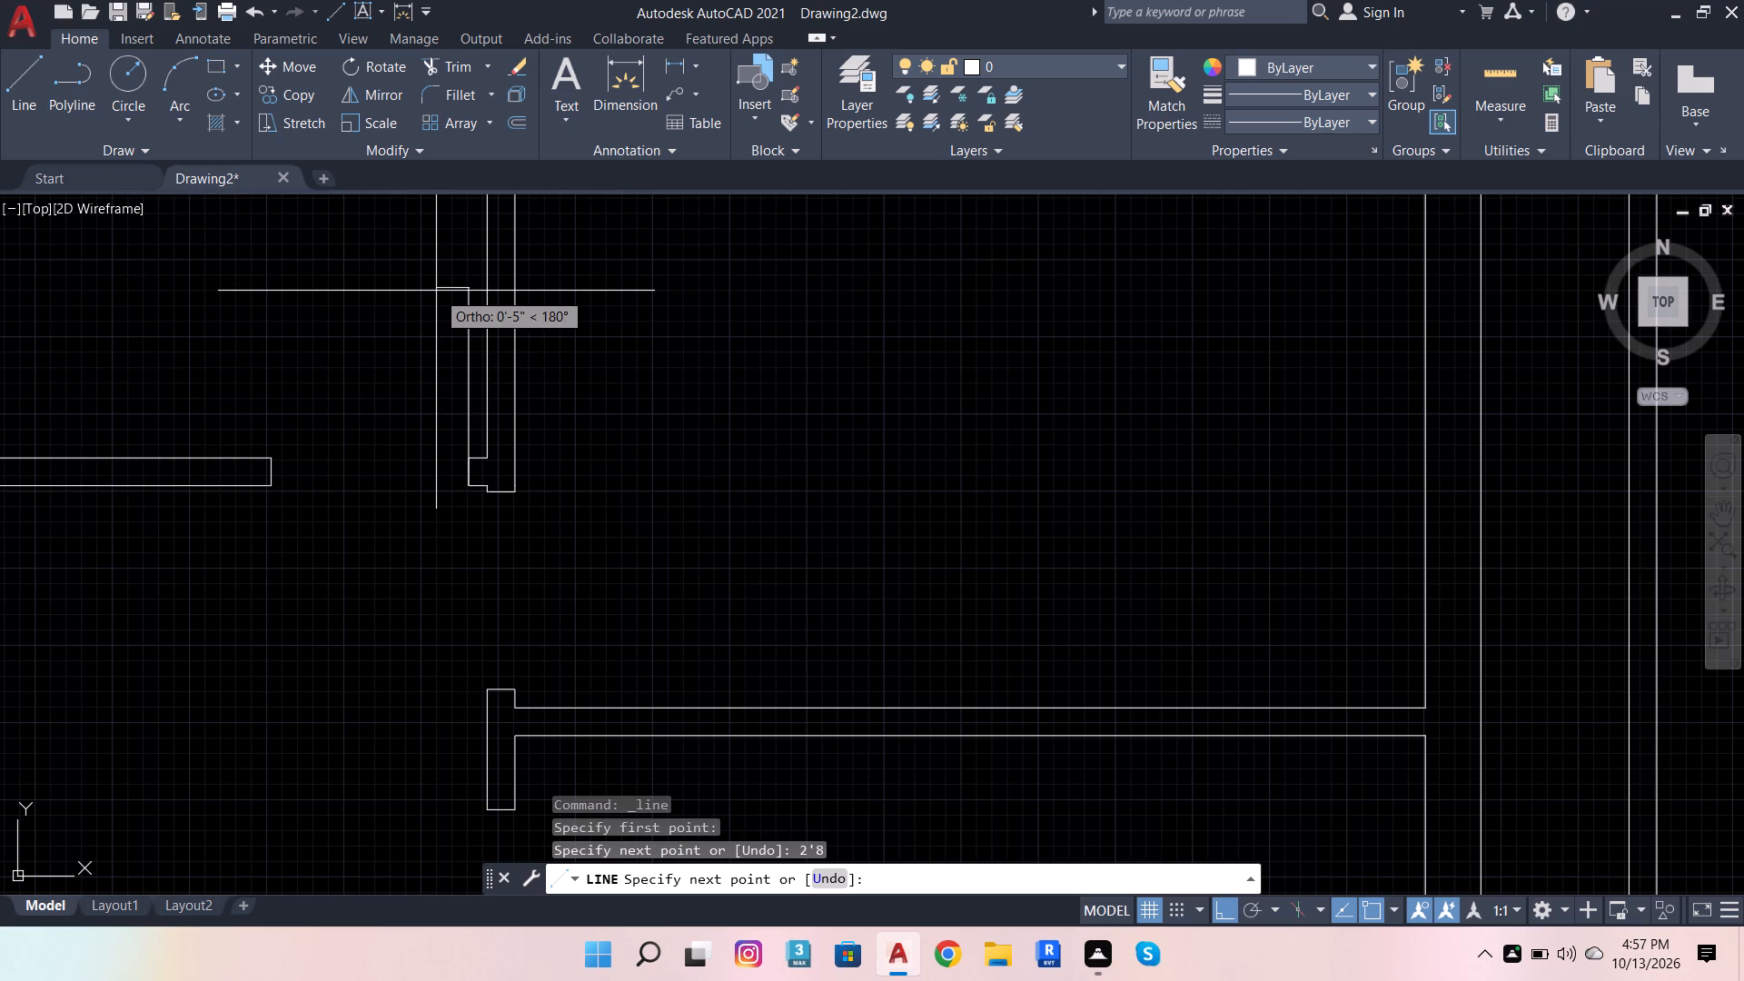
key(1)
key(Return)
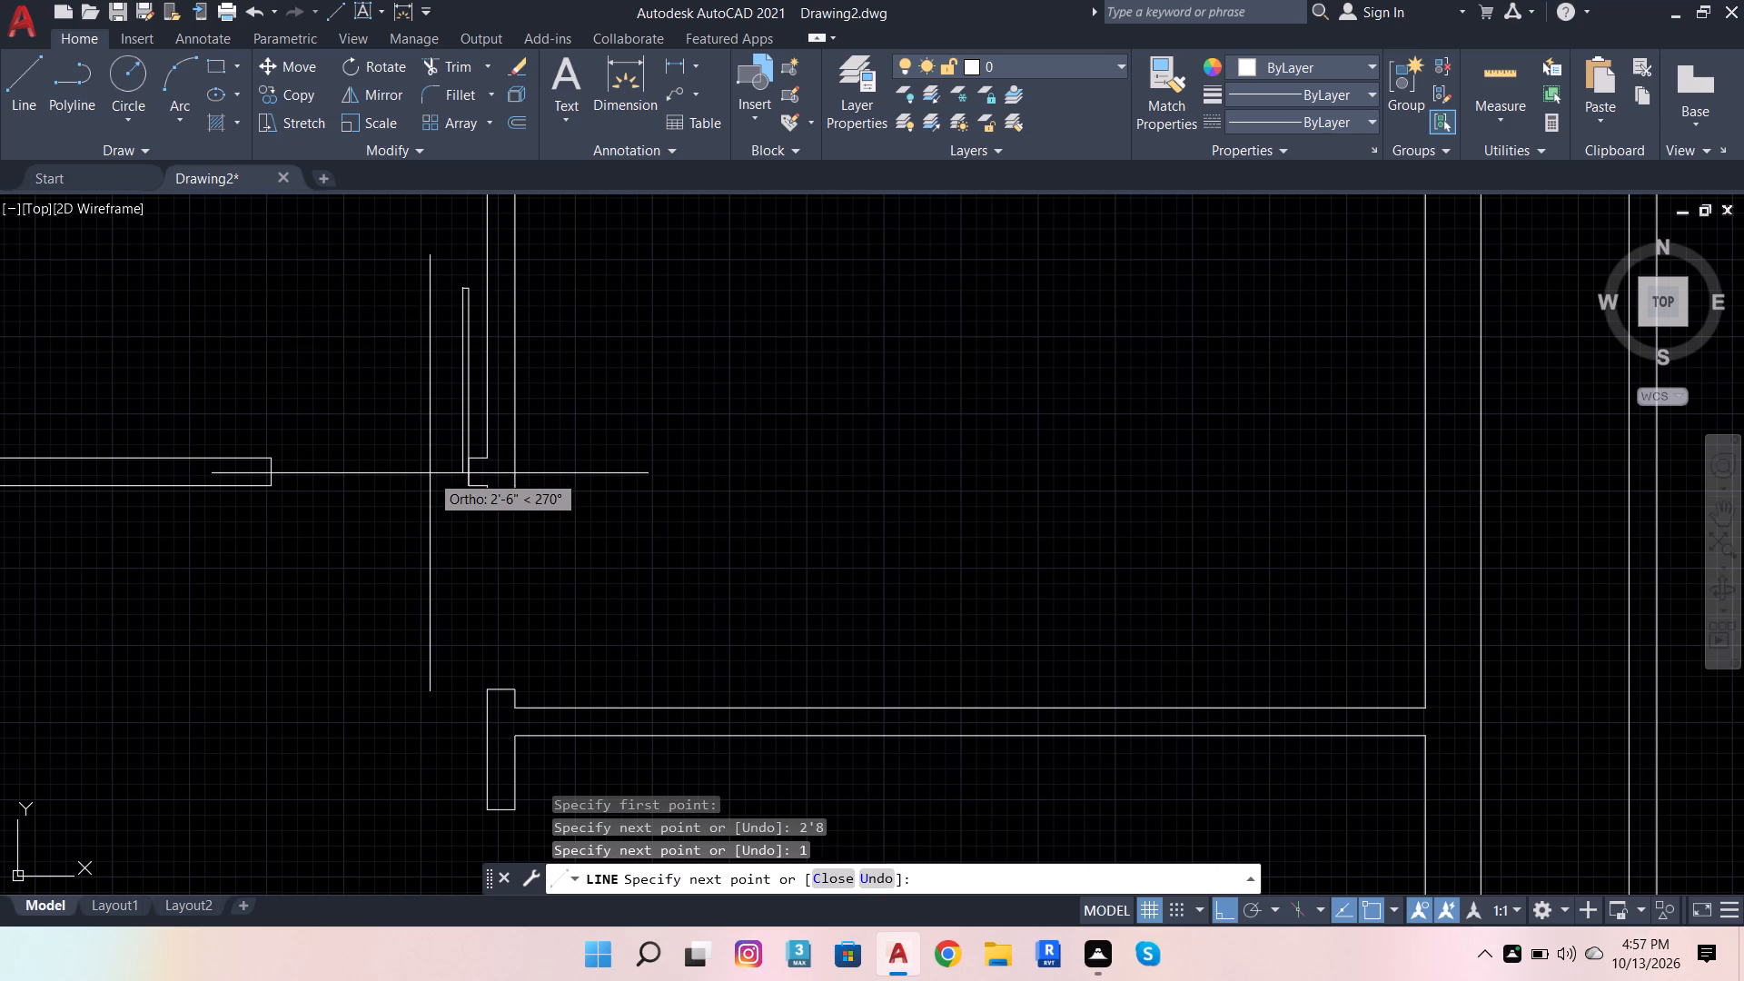
text(2')
key(8)
key(Return)
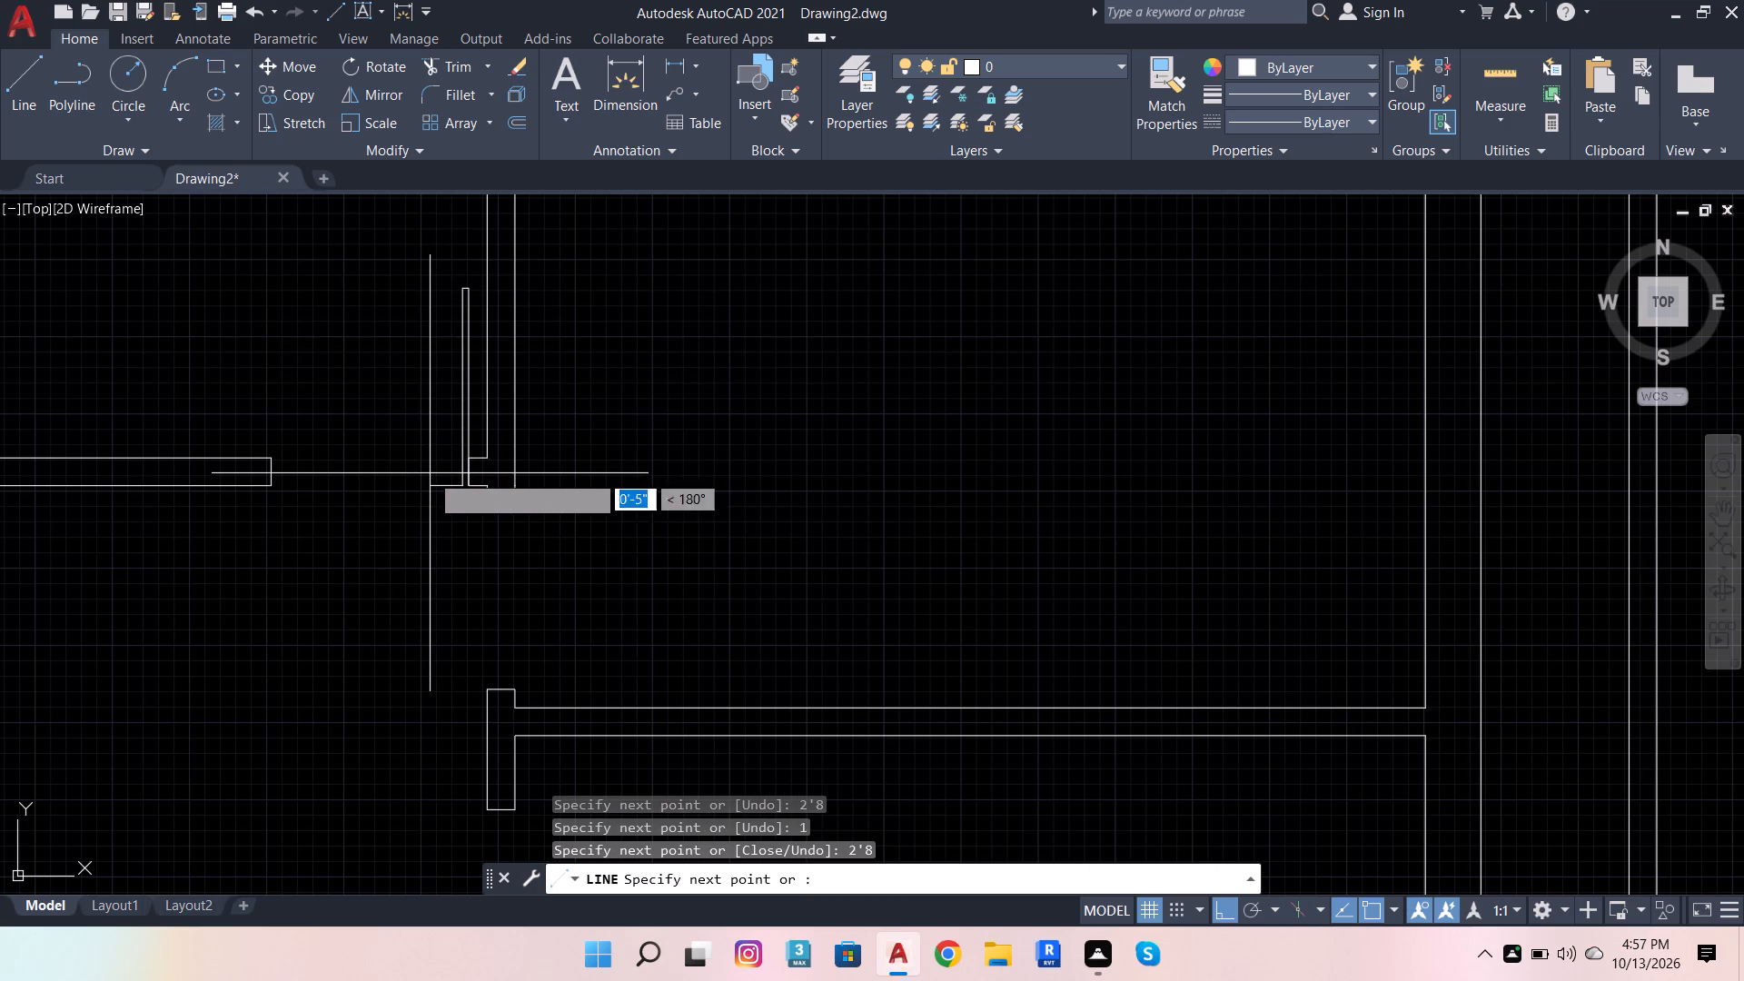
key(space)
Draw a horizontal line across the M Bedroom opening from the leaf's foot to the opposite jamb's lower corner.
key(space)
scroll(461, 490, up, 3)
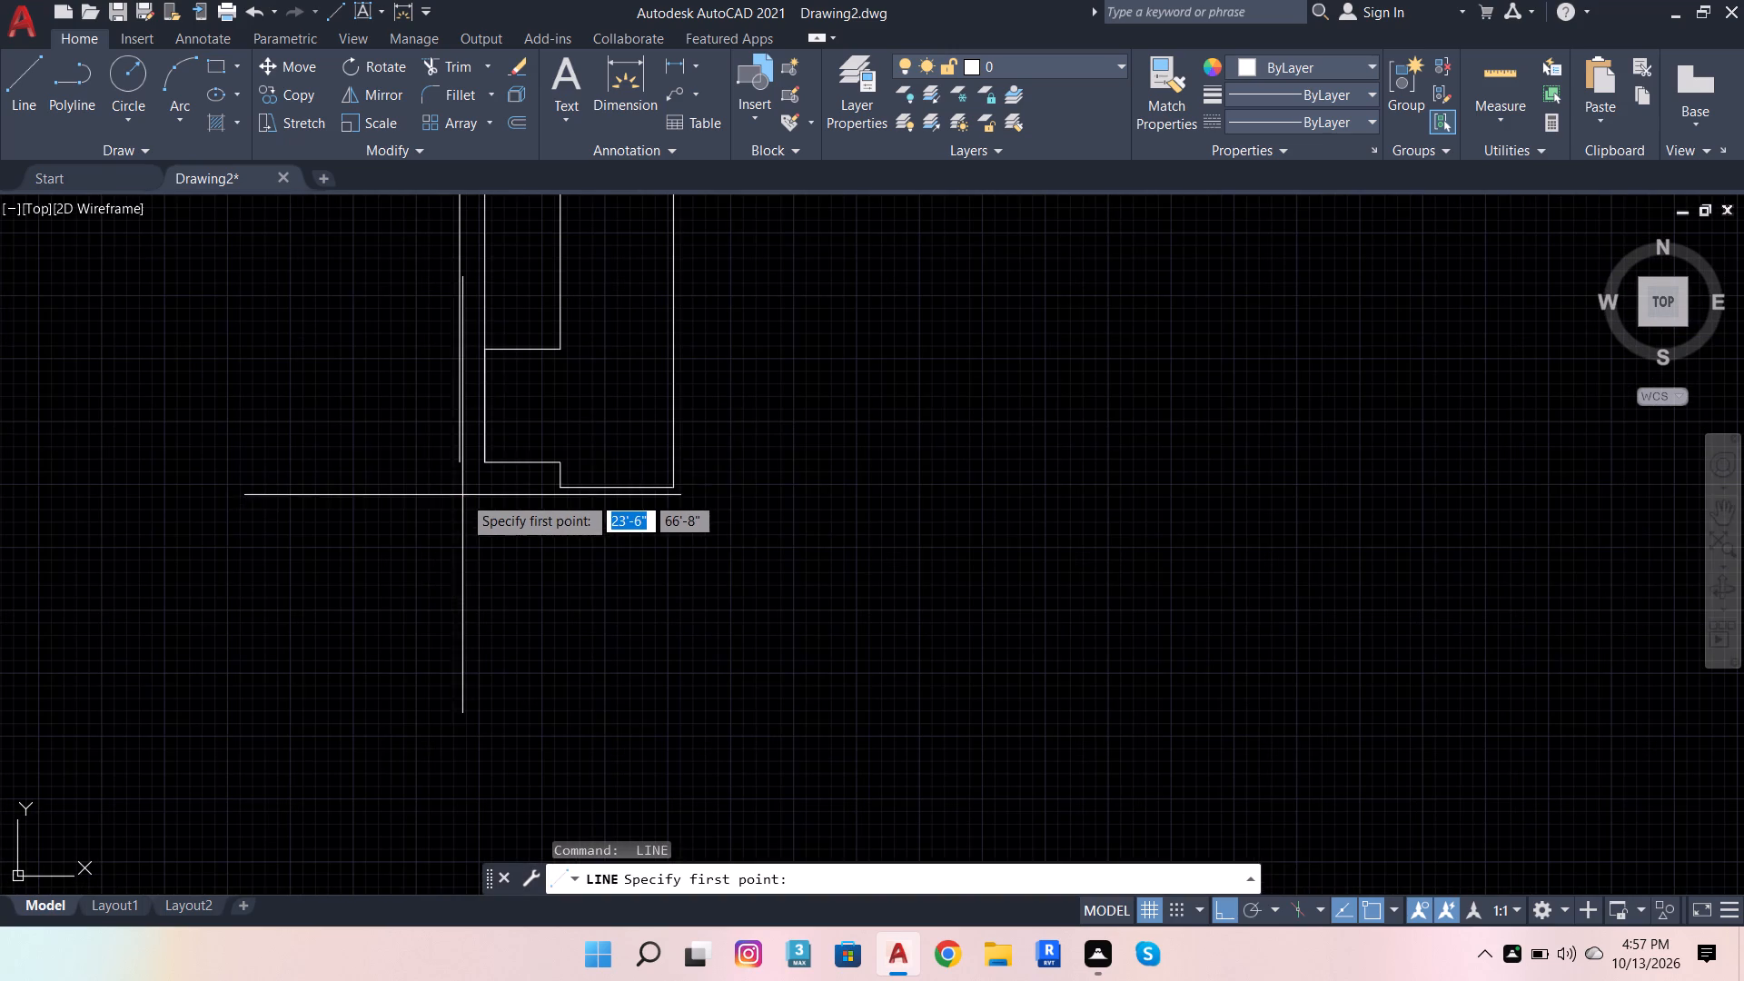
click(490, 464)
scroll(673, 572, down, 2)
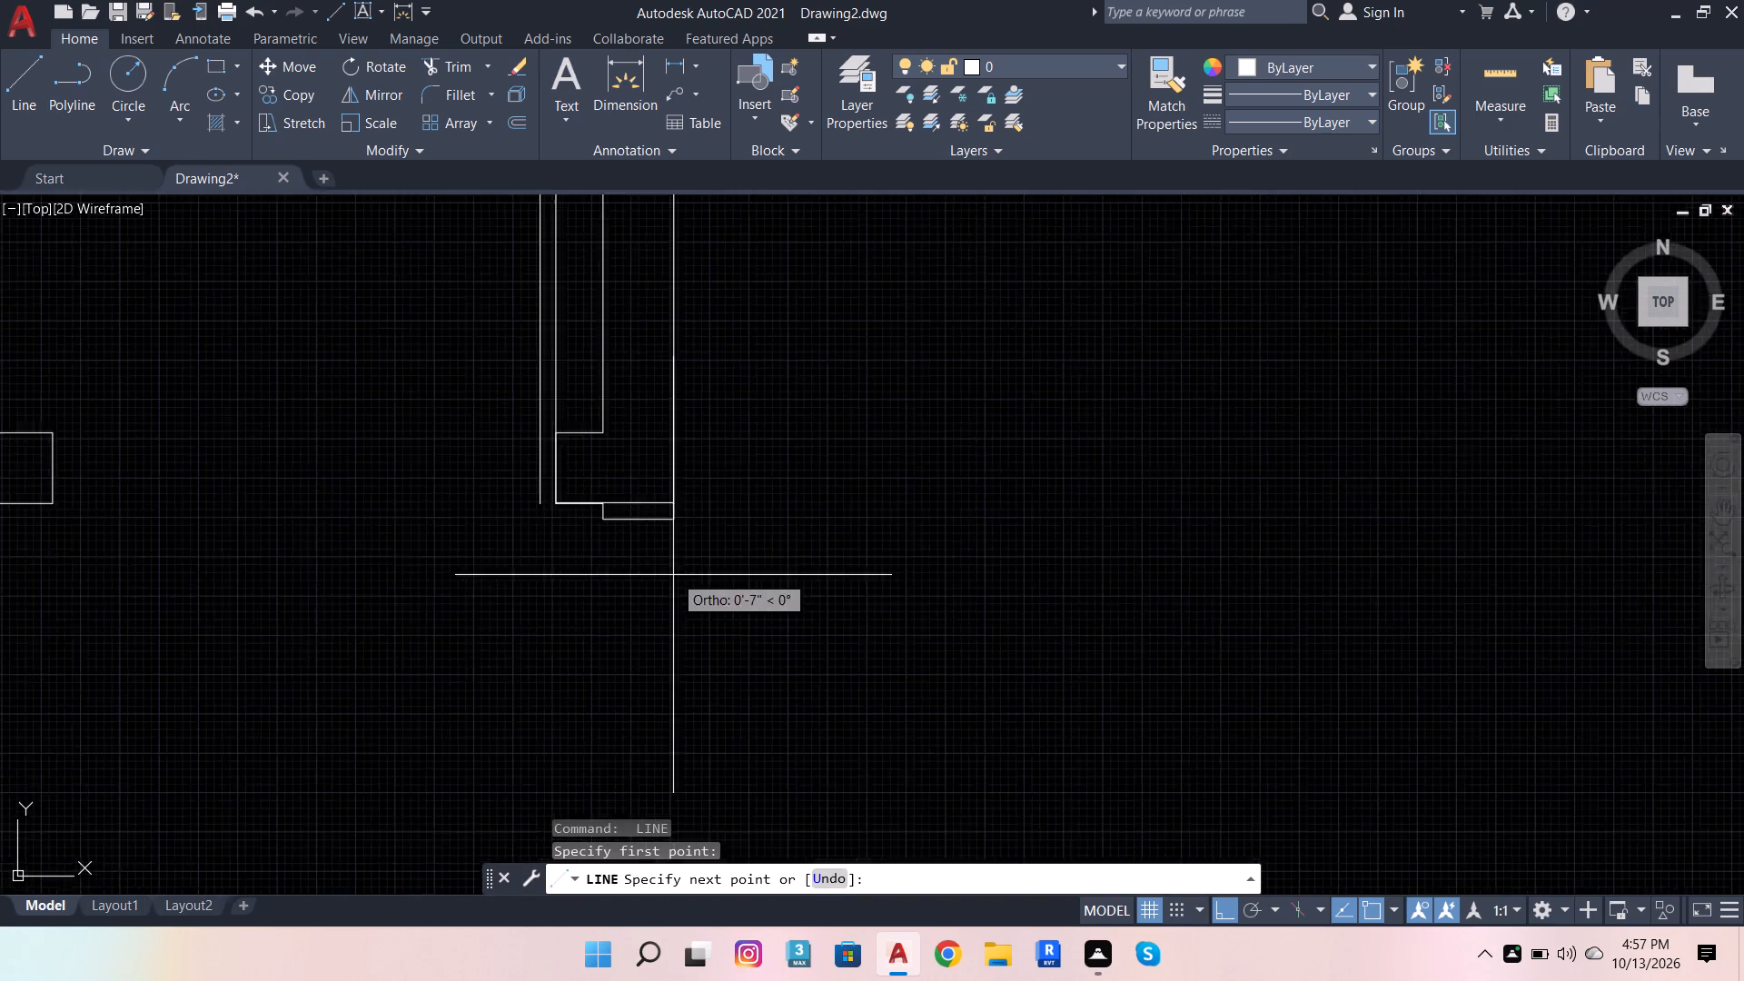
scroll(673, 576, down, 1)
click(434, 546)
key(space)
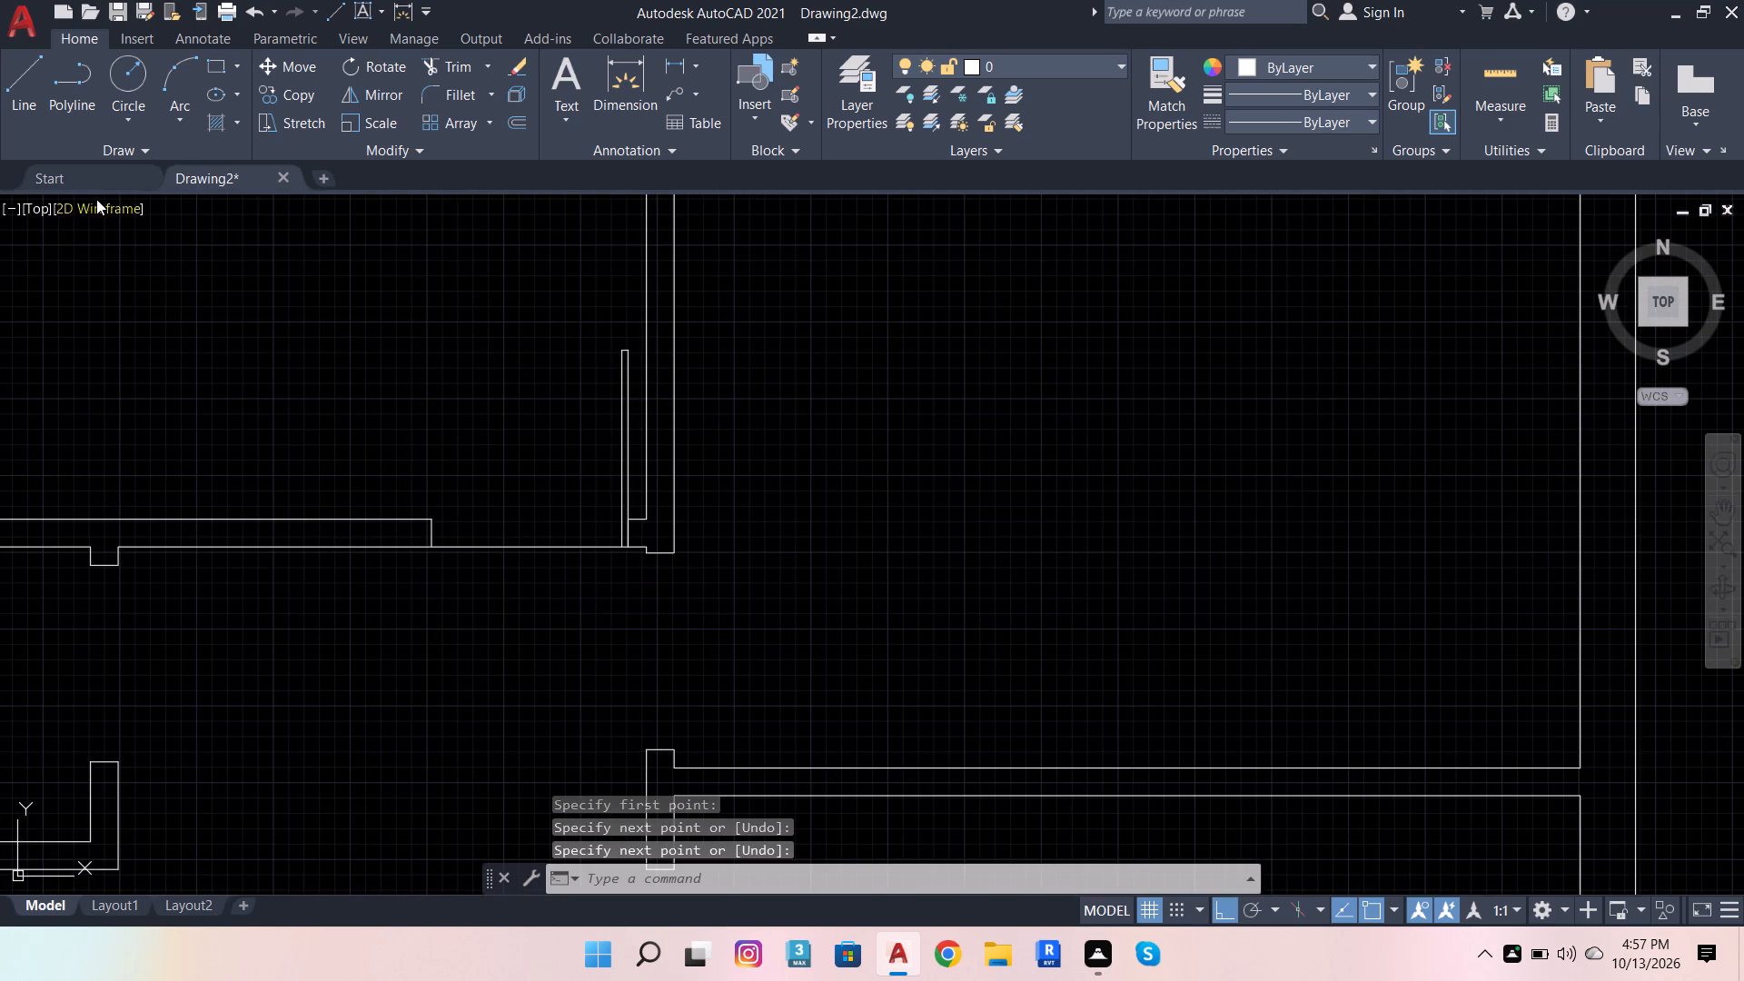
Draw the door's swing arc from the leaf's top through the opposite jamb corner, and trim the excess below the opening line.
click(157, 84)
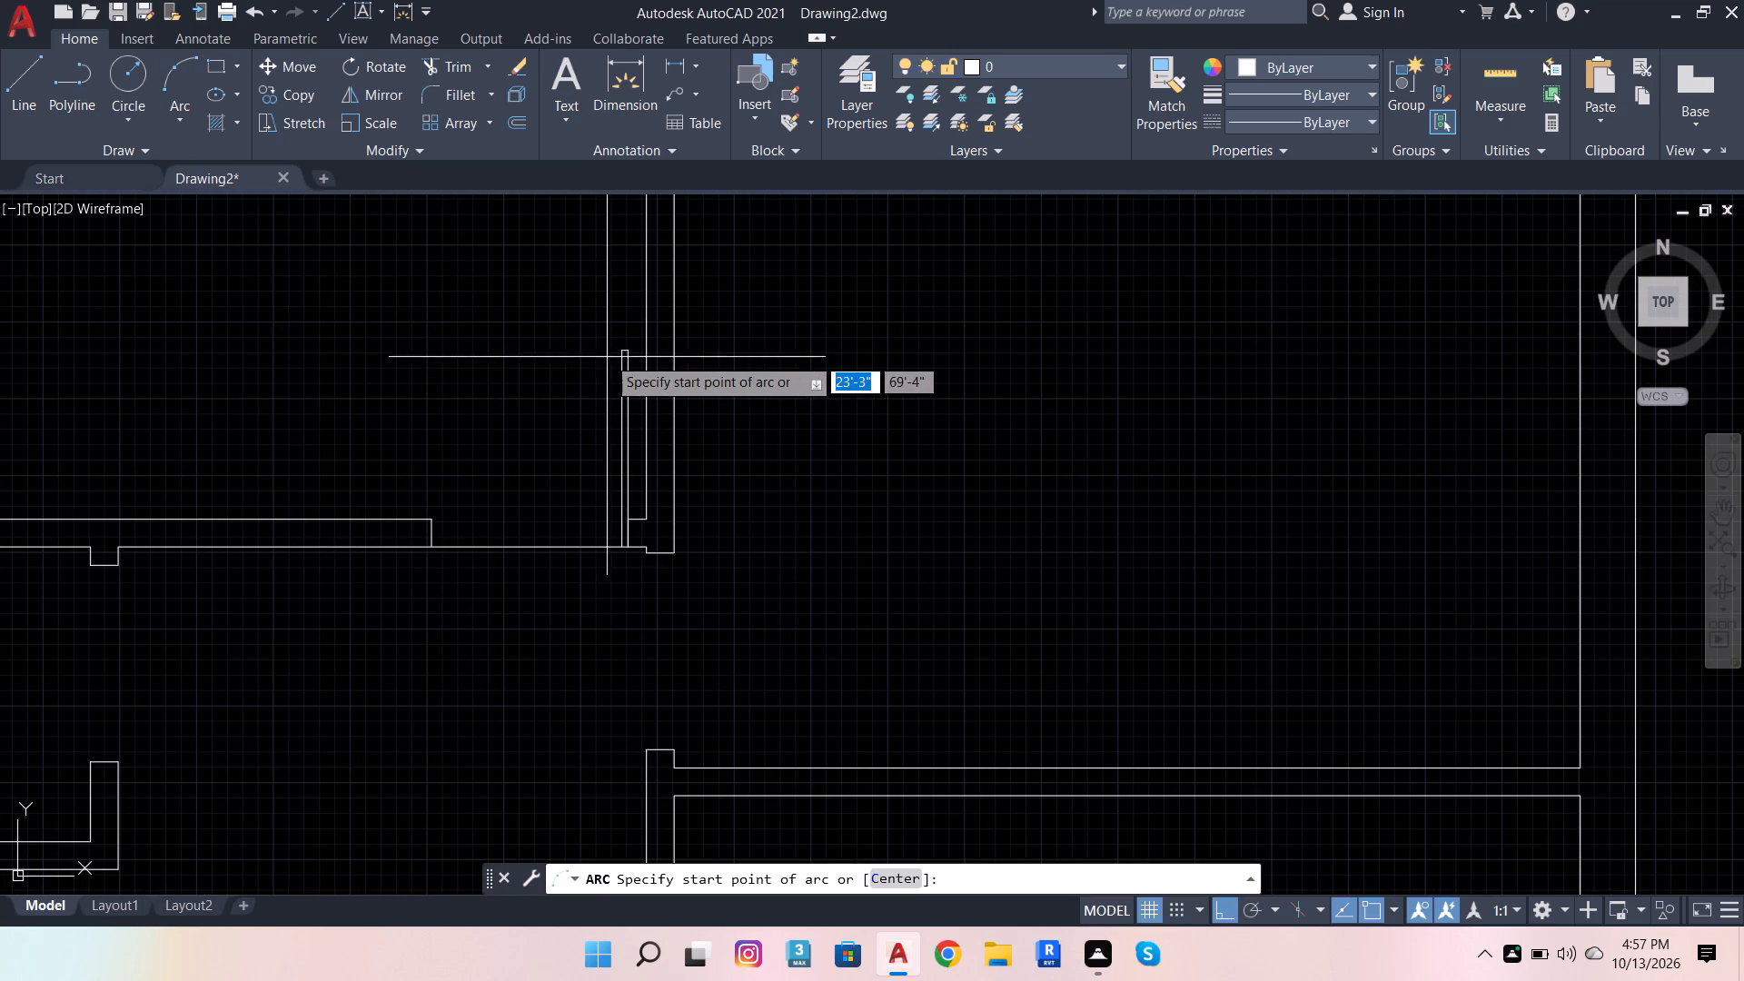
click(617, 352)
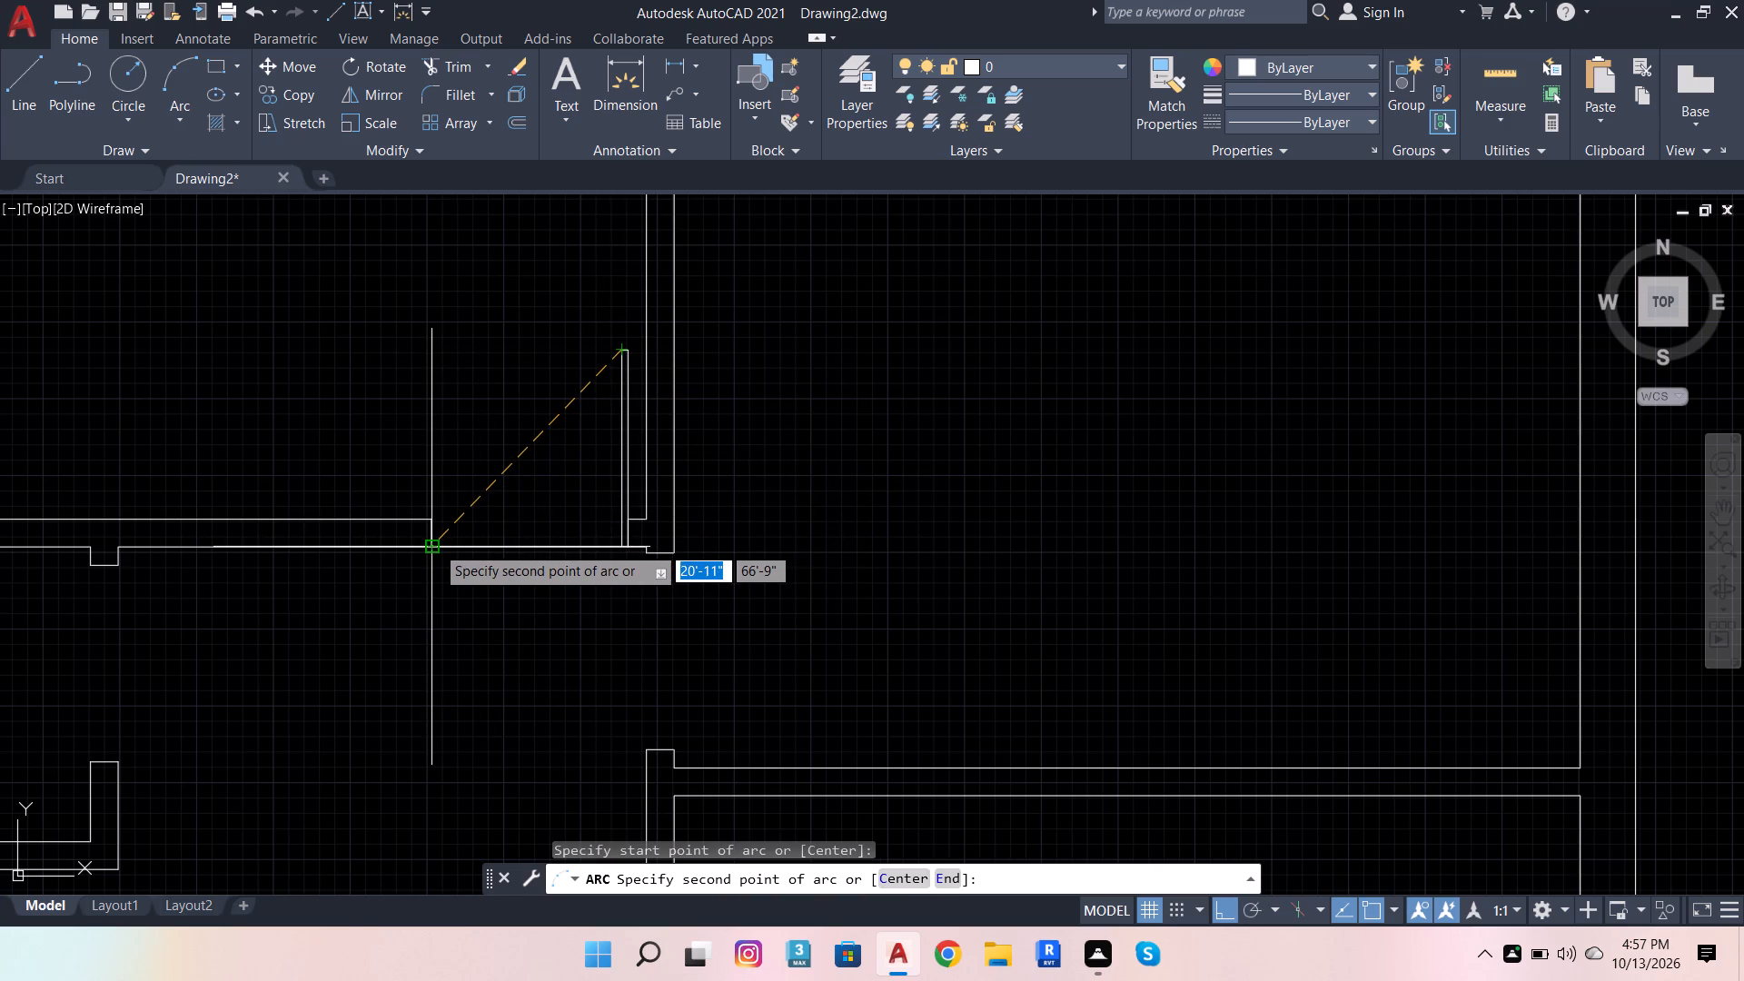
scroll(433, 544, up, 3)
click(421, 547)
scroll(513, 709, down, 2)
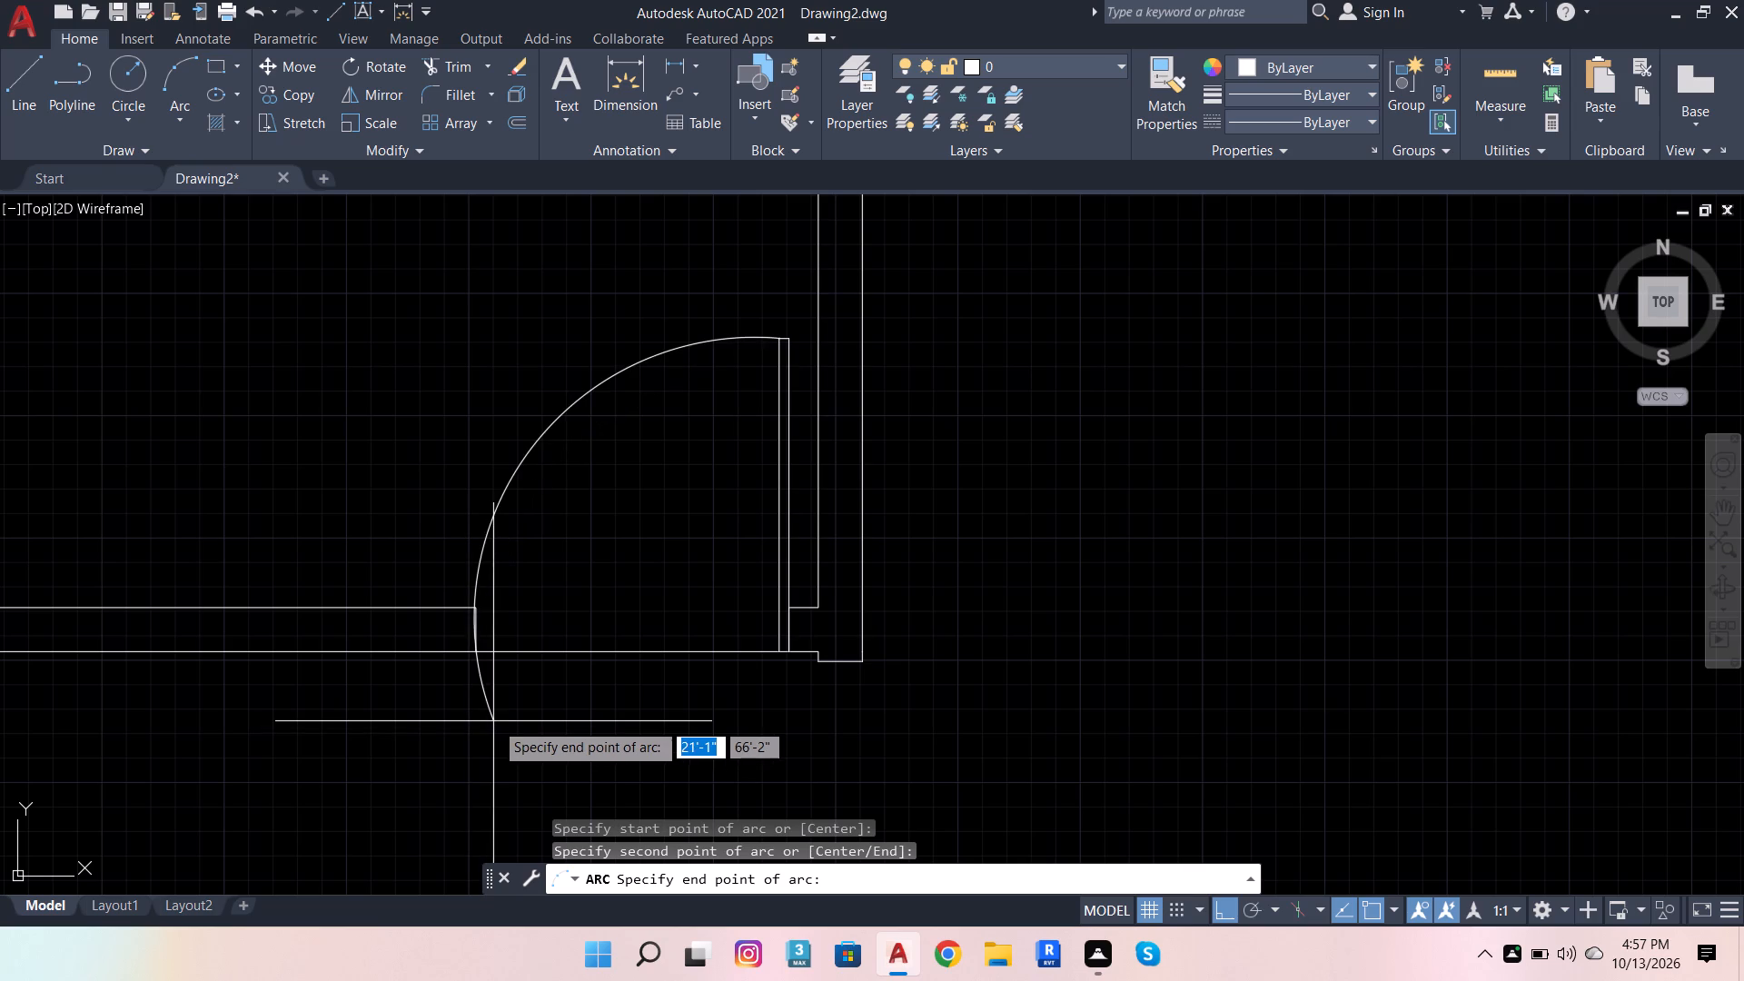
click(479, 741)
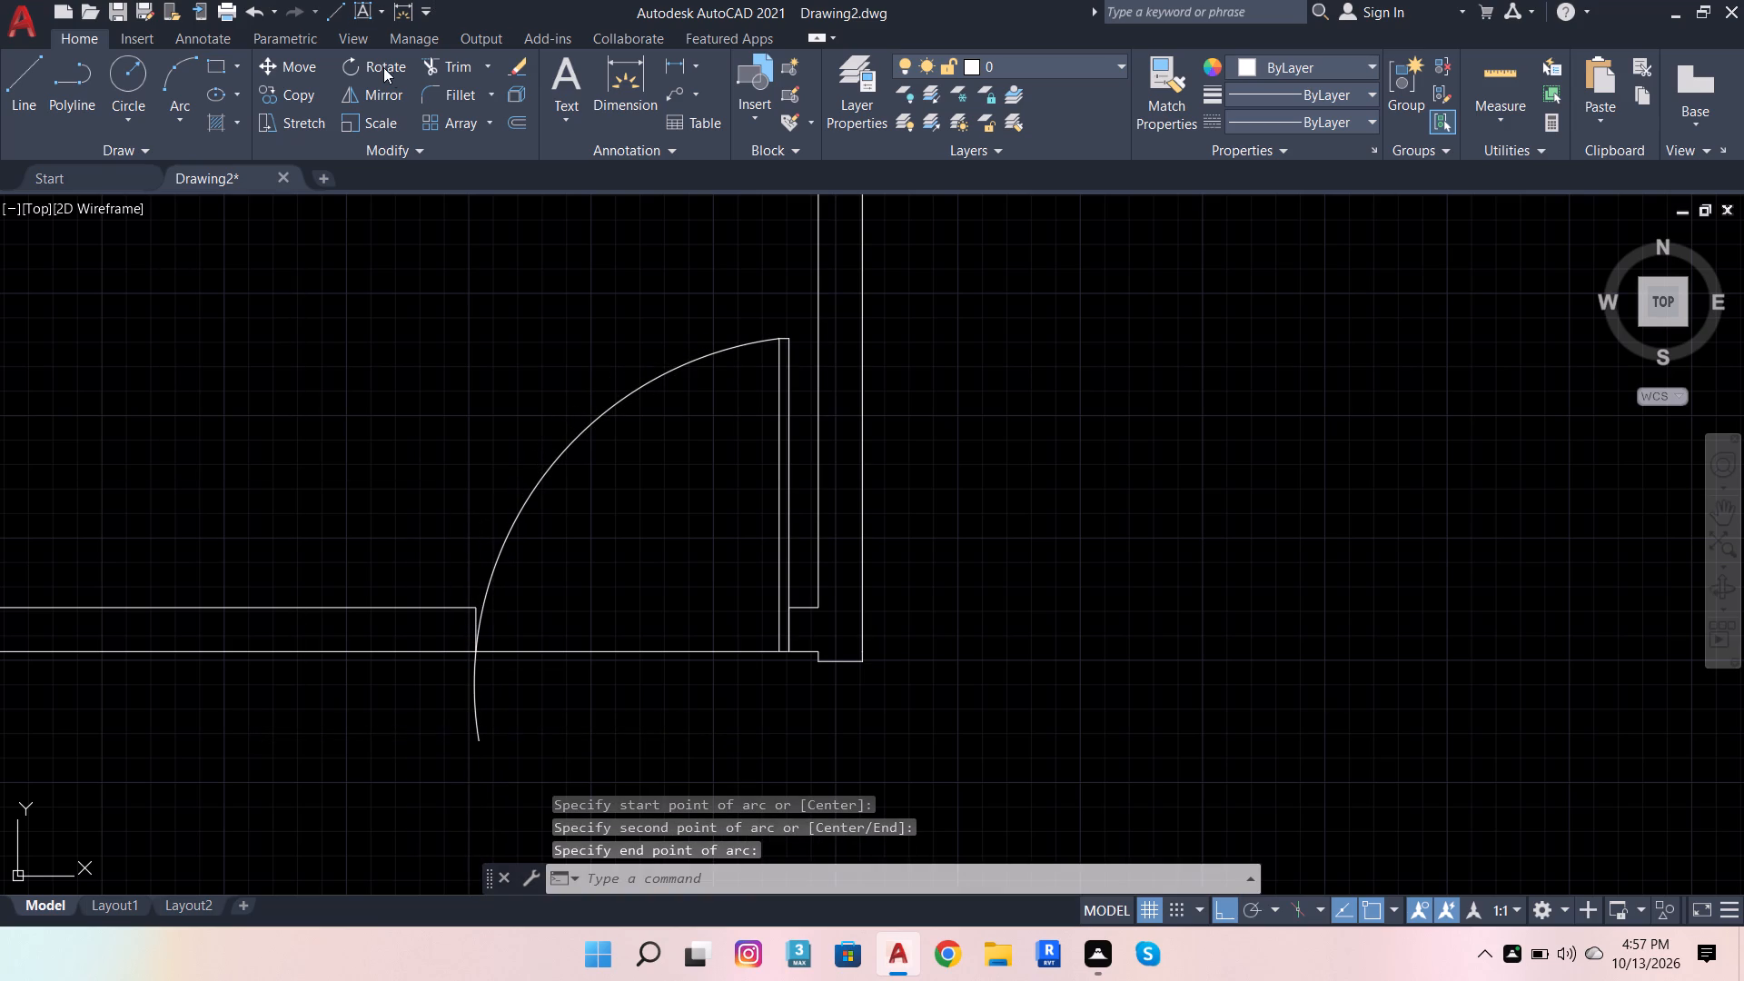
click(452, 71)
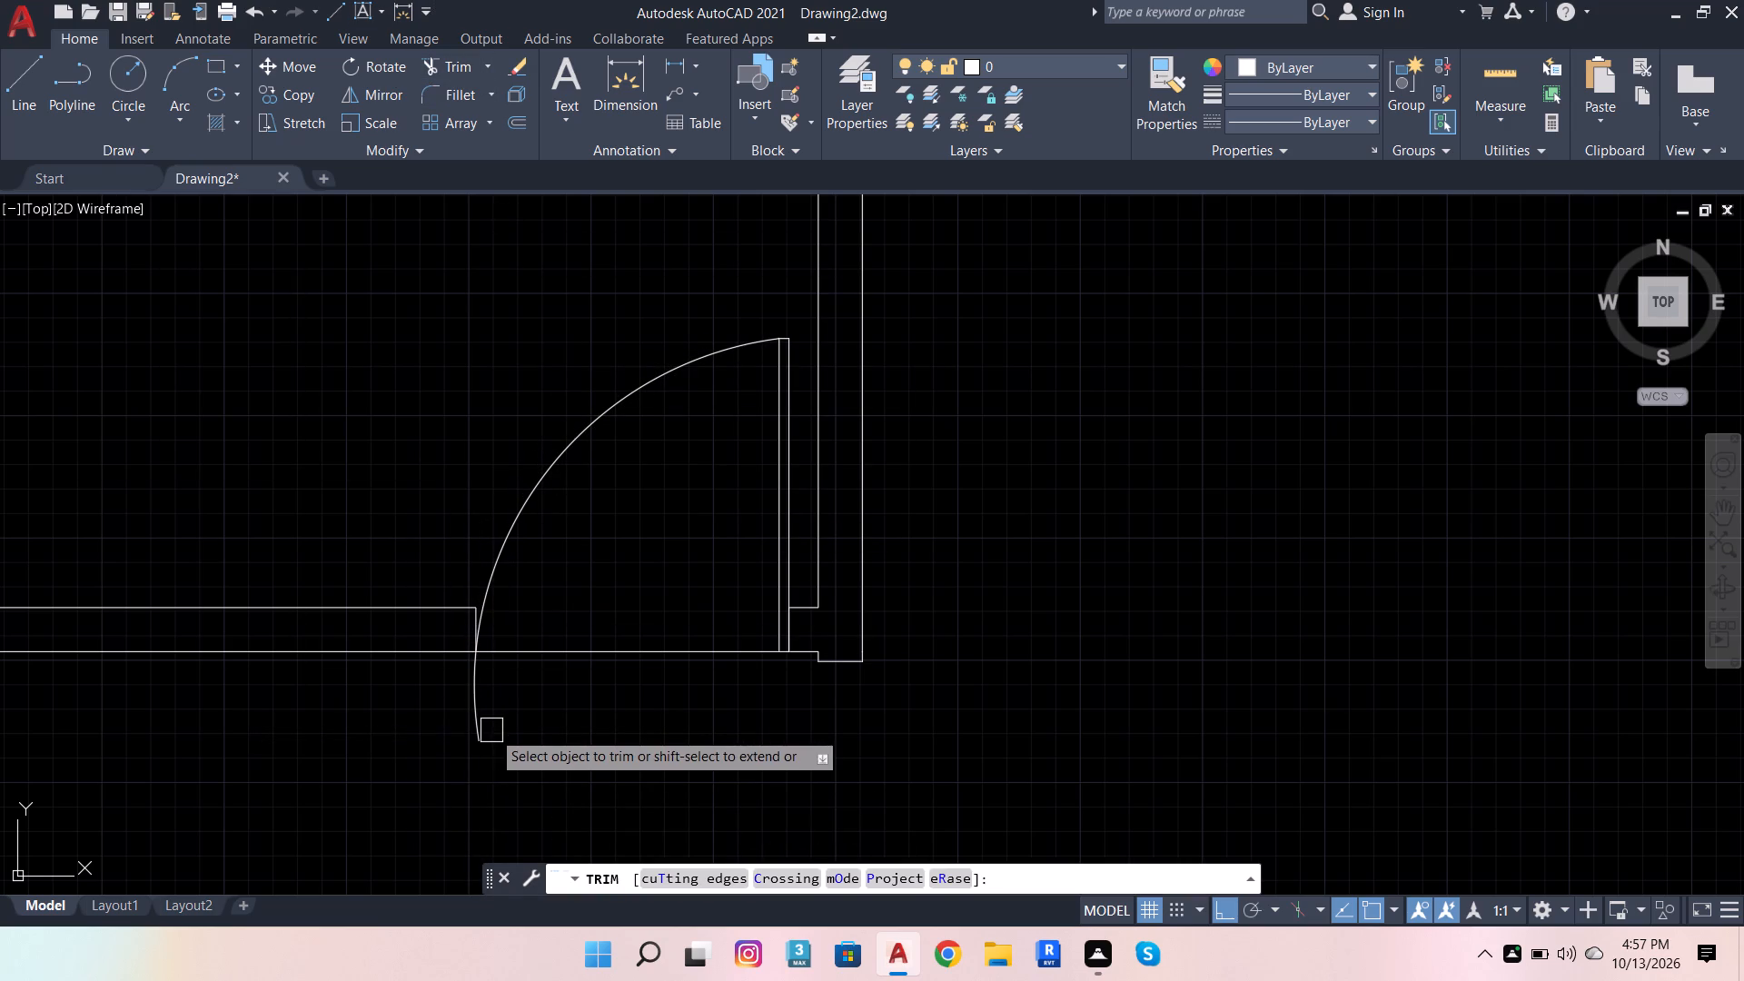
click(476, 730)
key(Escape)
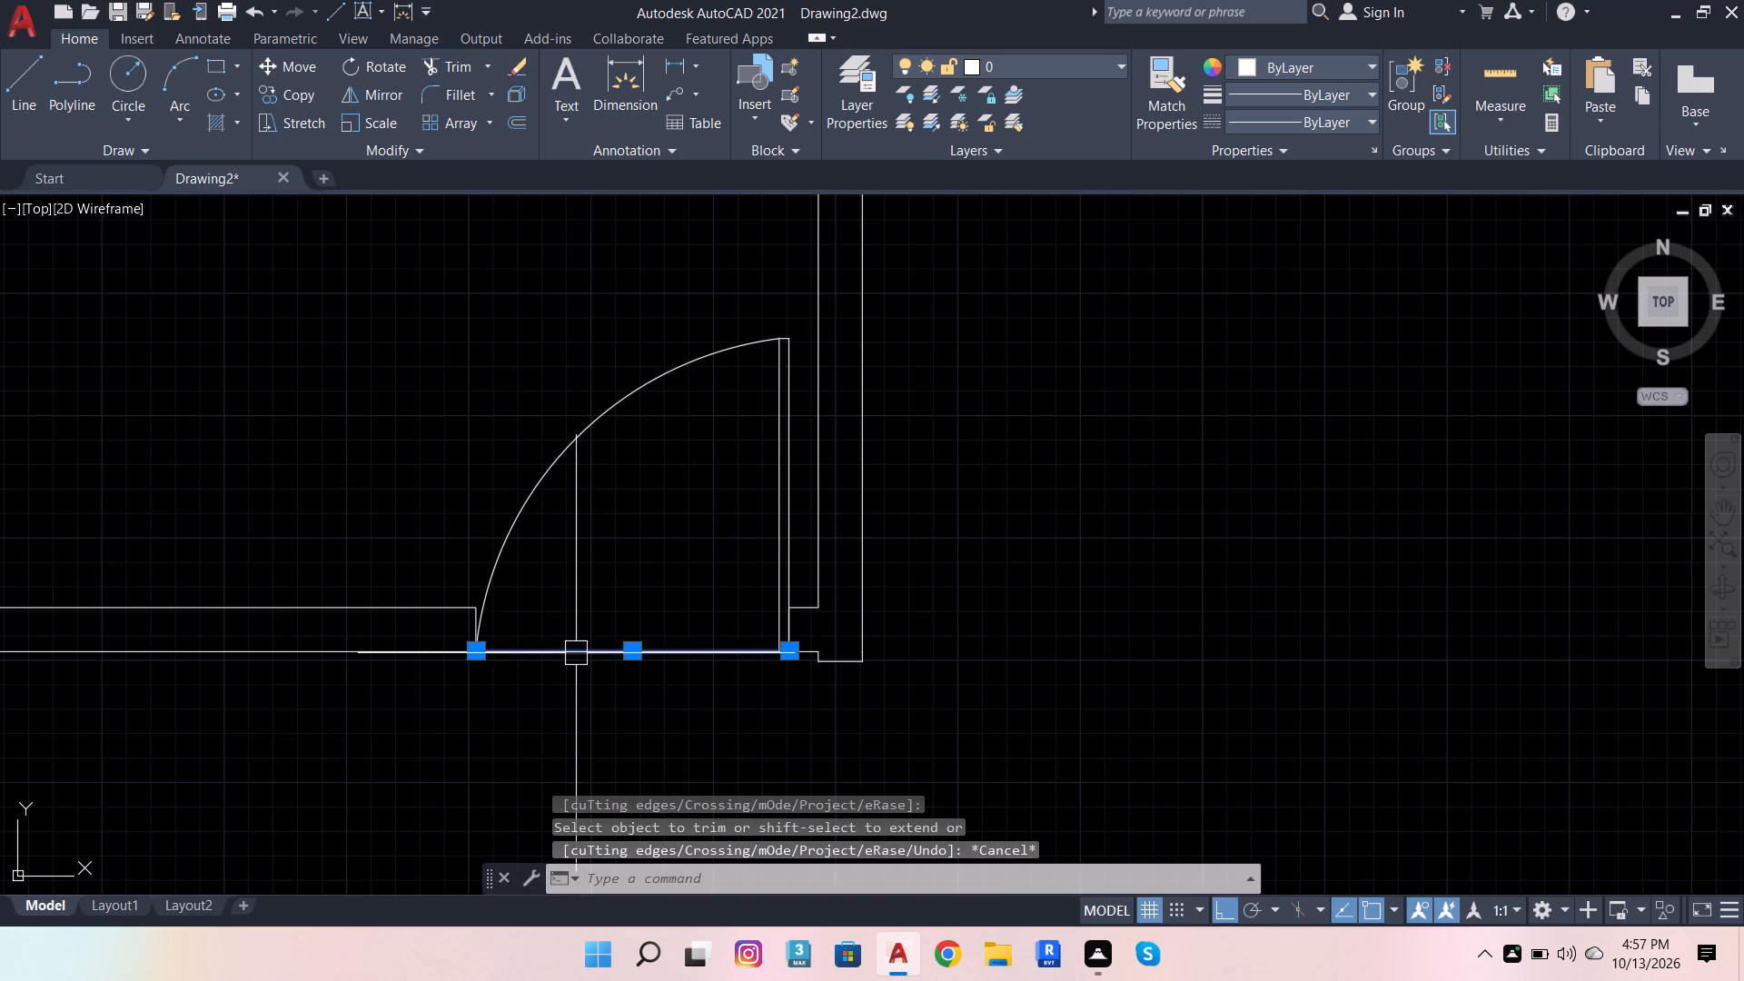
Convert the door's arc, opening line and three leaf lines into a block named sdfghjk.
click(576, 653)
click(536, 481)
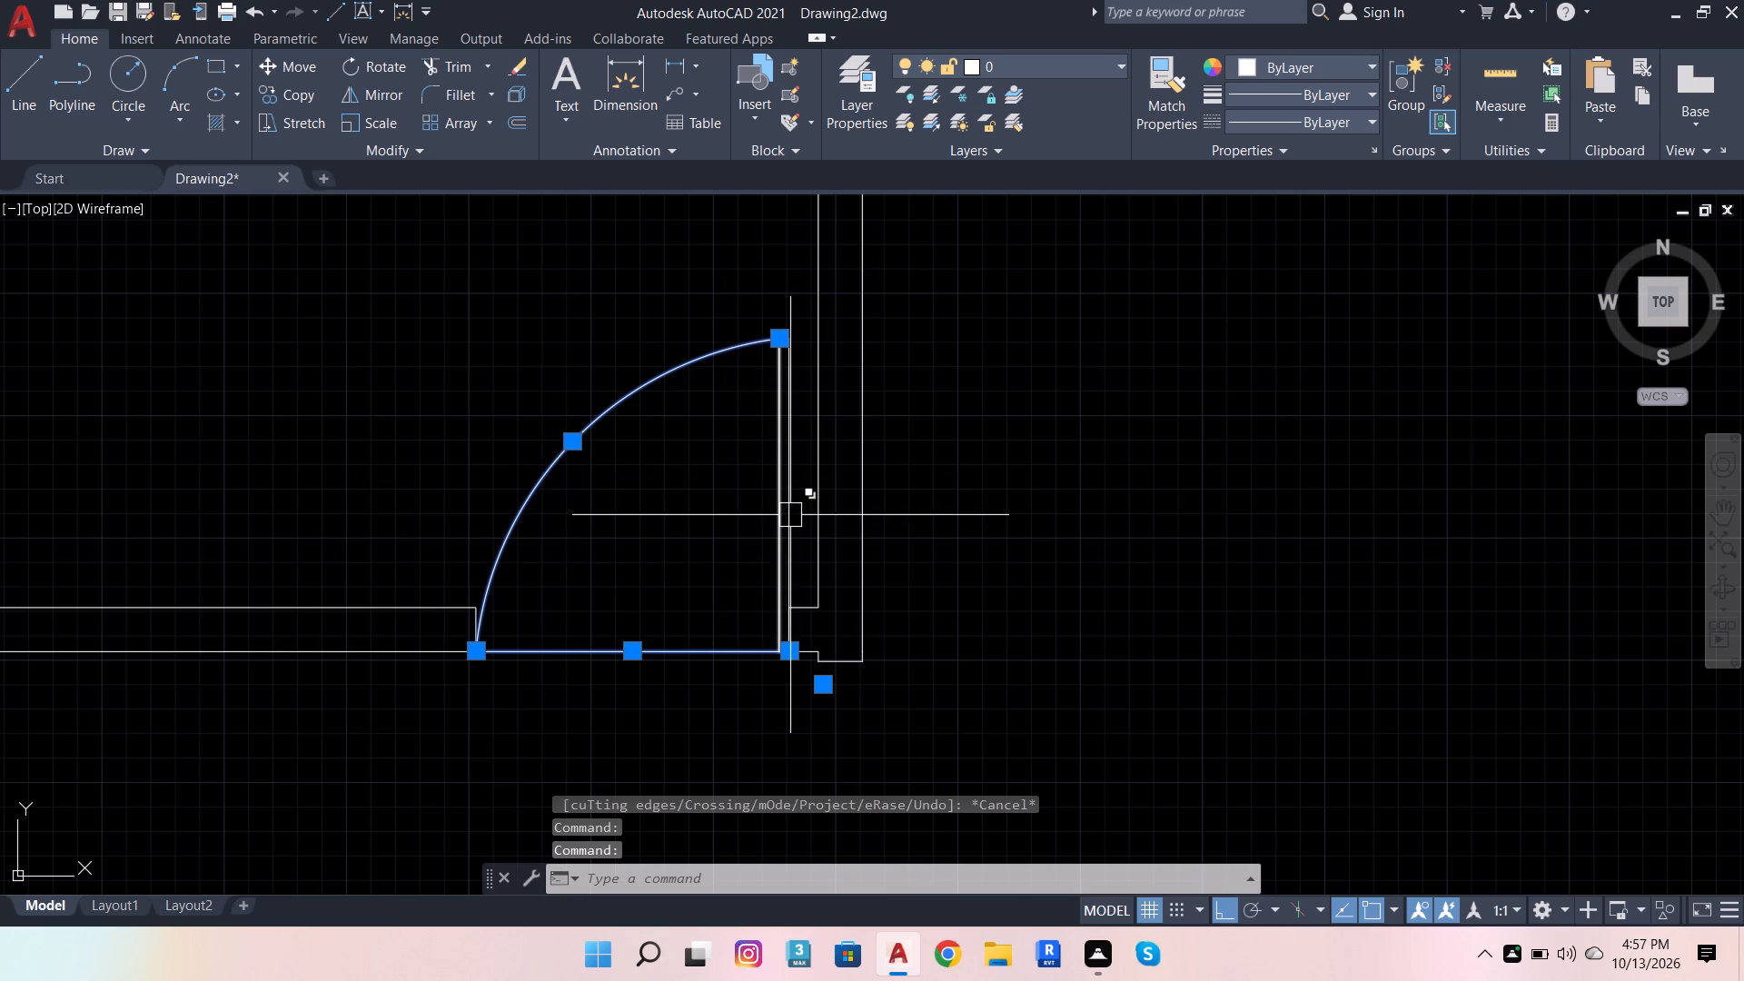
click(790, 515)
scroll(791, 517, up, 3)
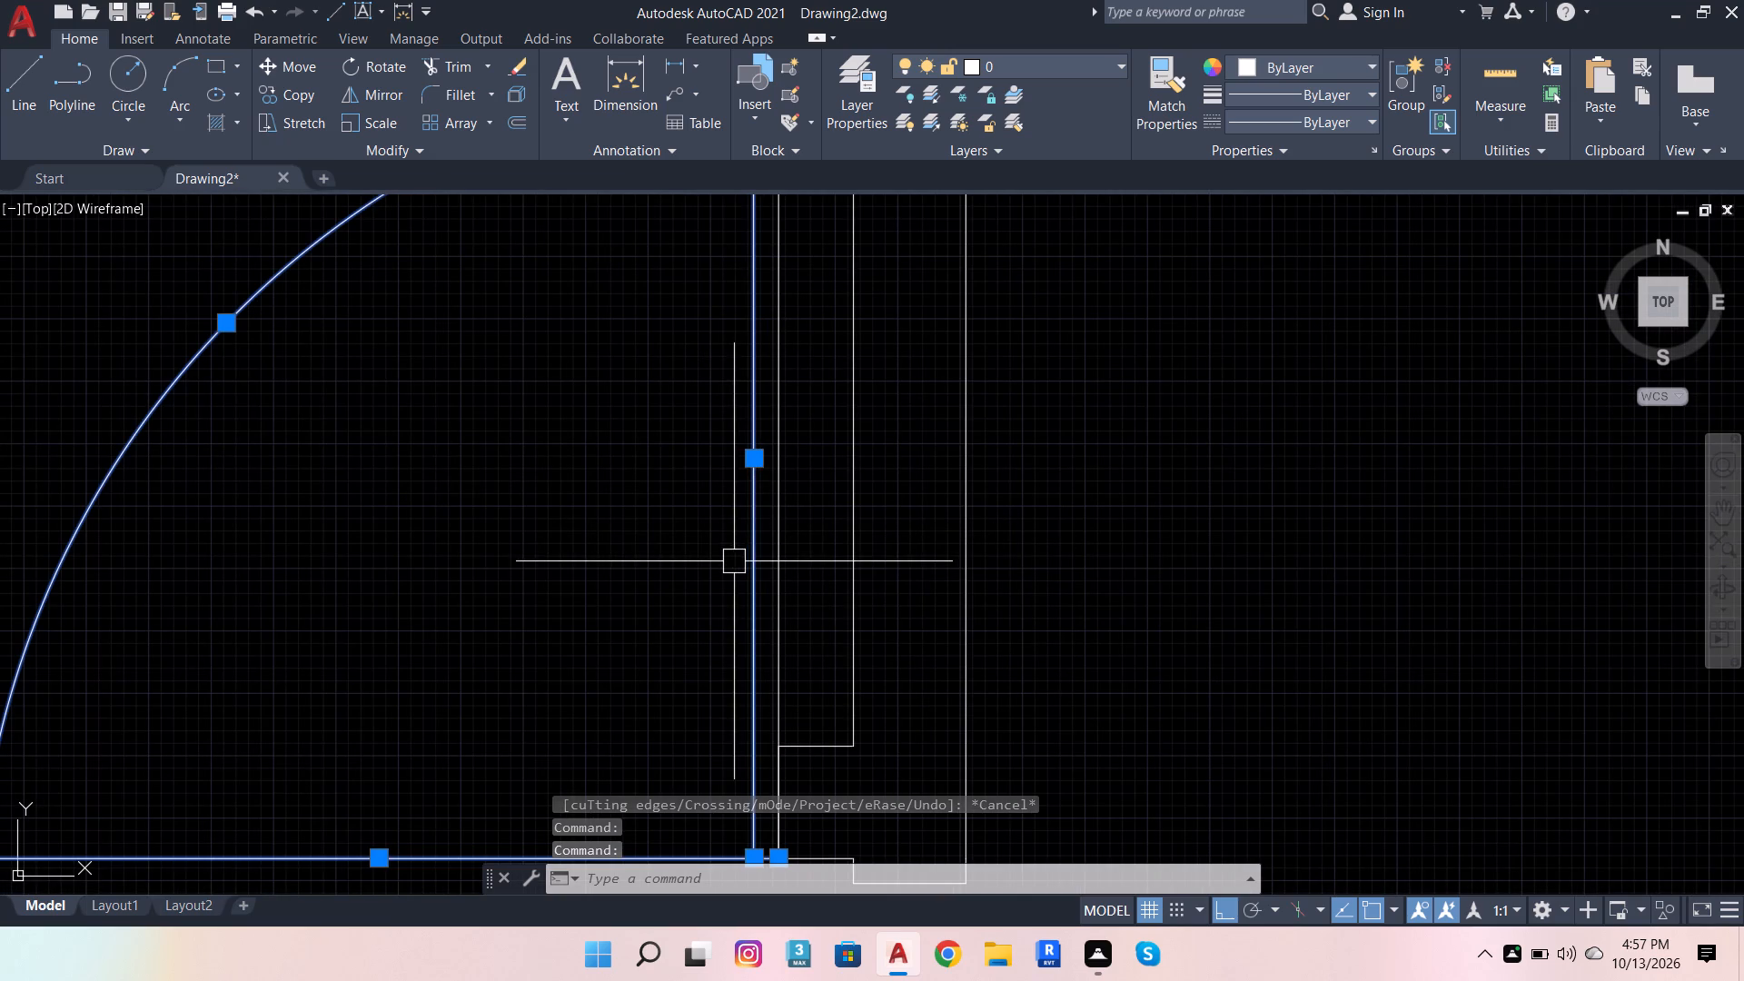
click(782, 532)
scroll(799, 612, down, 3)
scroll(860, 433, up, 2)
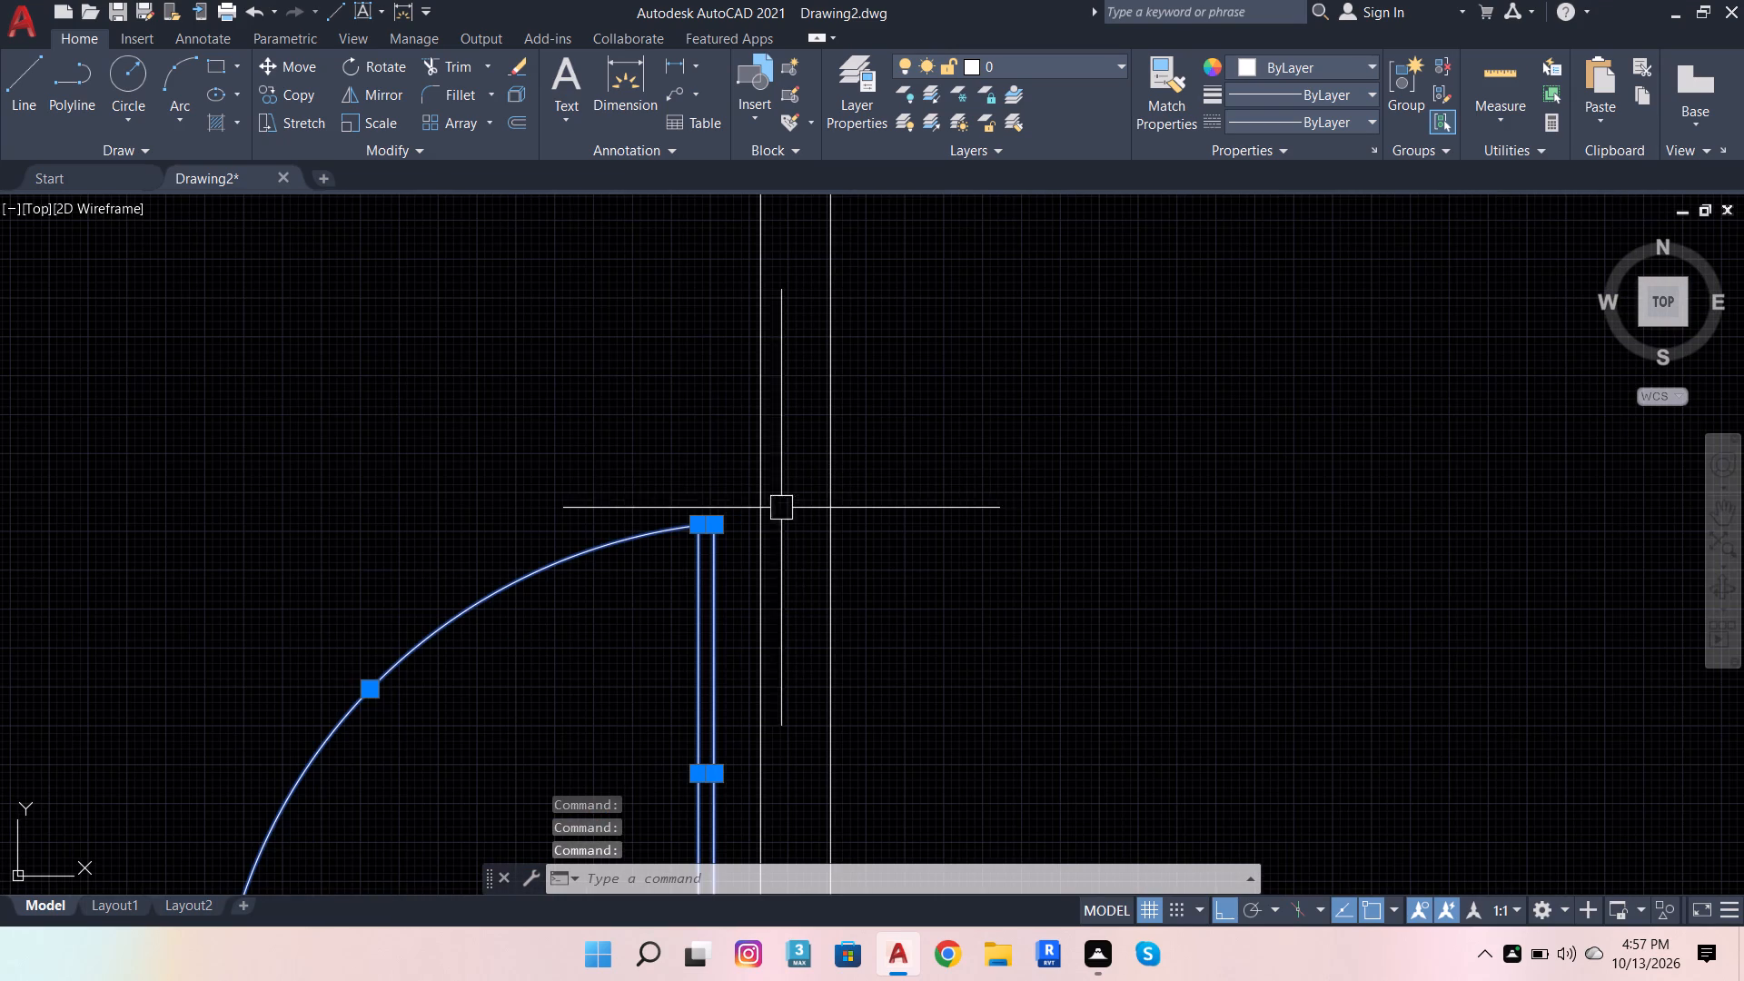
scroll(708, 505, up, 4)
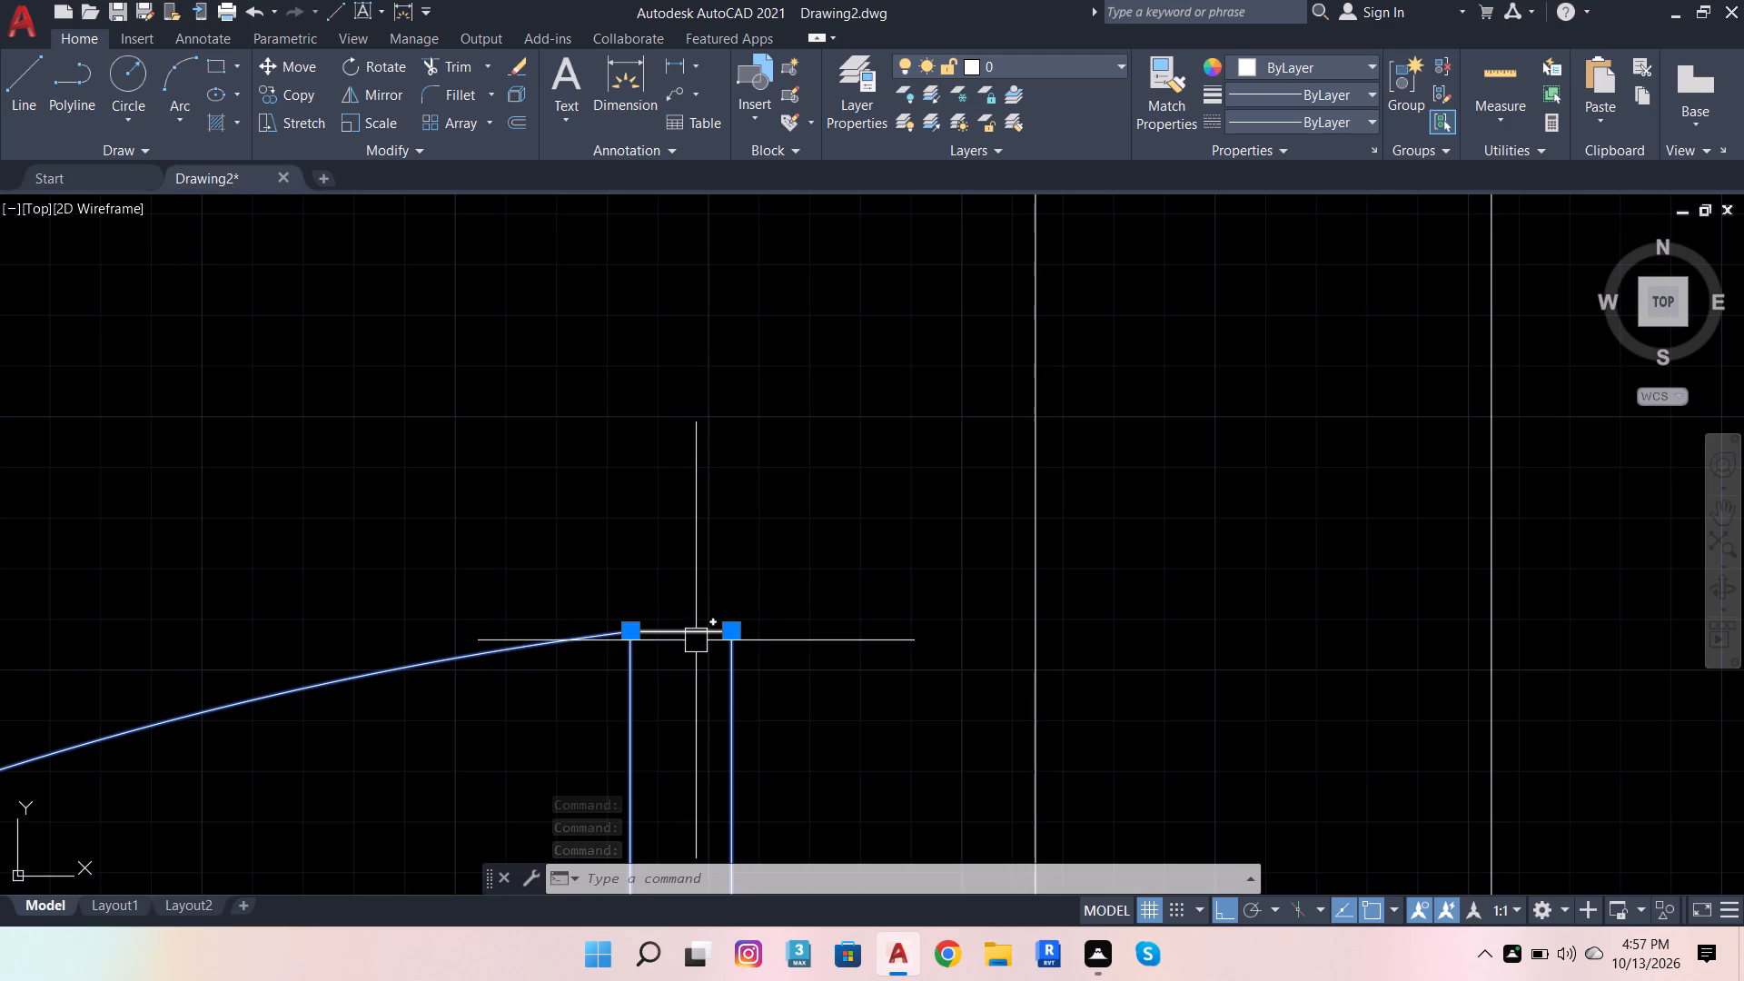
click(696, 640)
scroll(759, 481, down, 6)
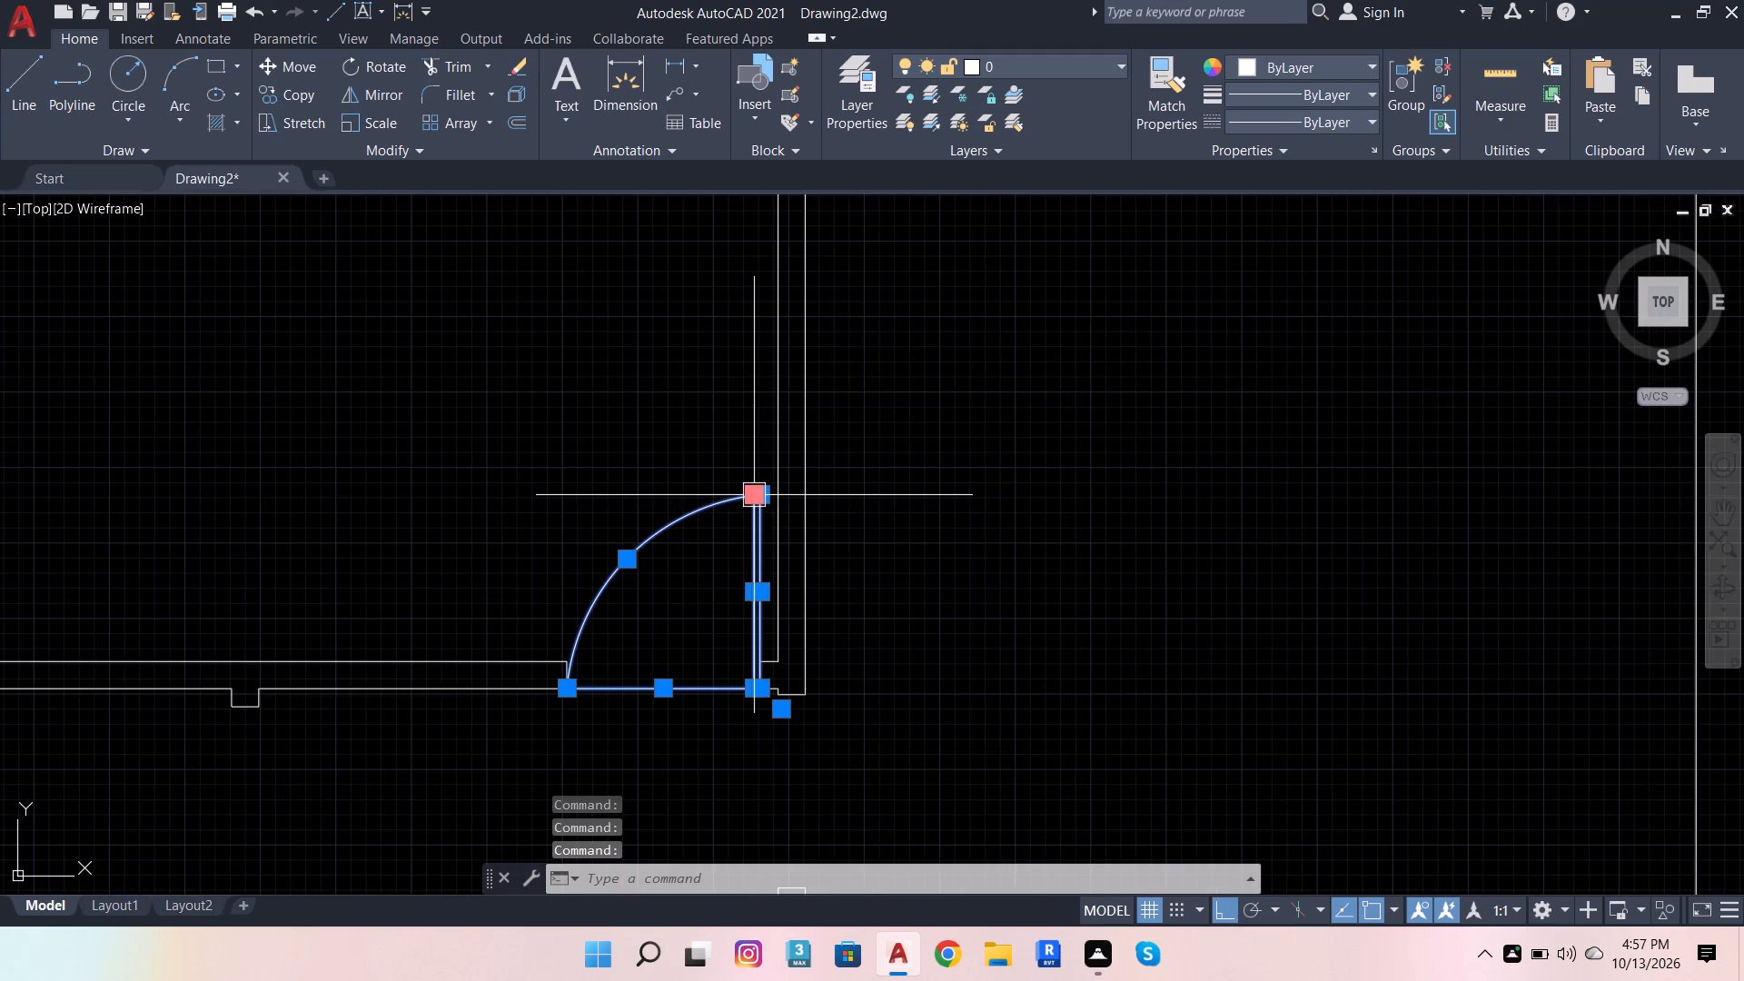
key(b)
click(854, 550)
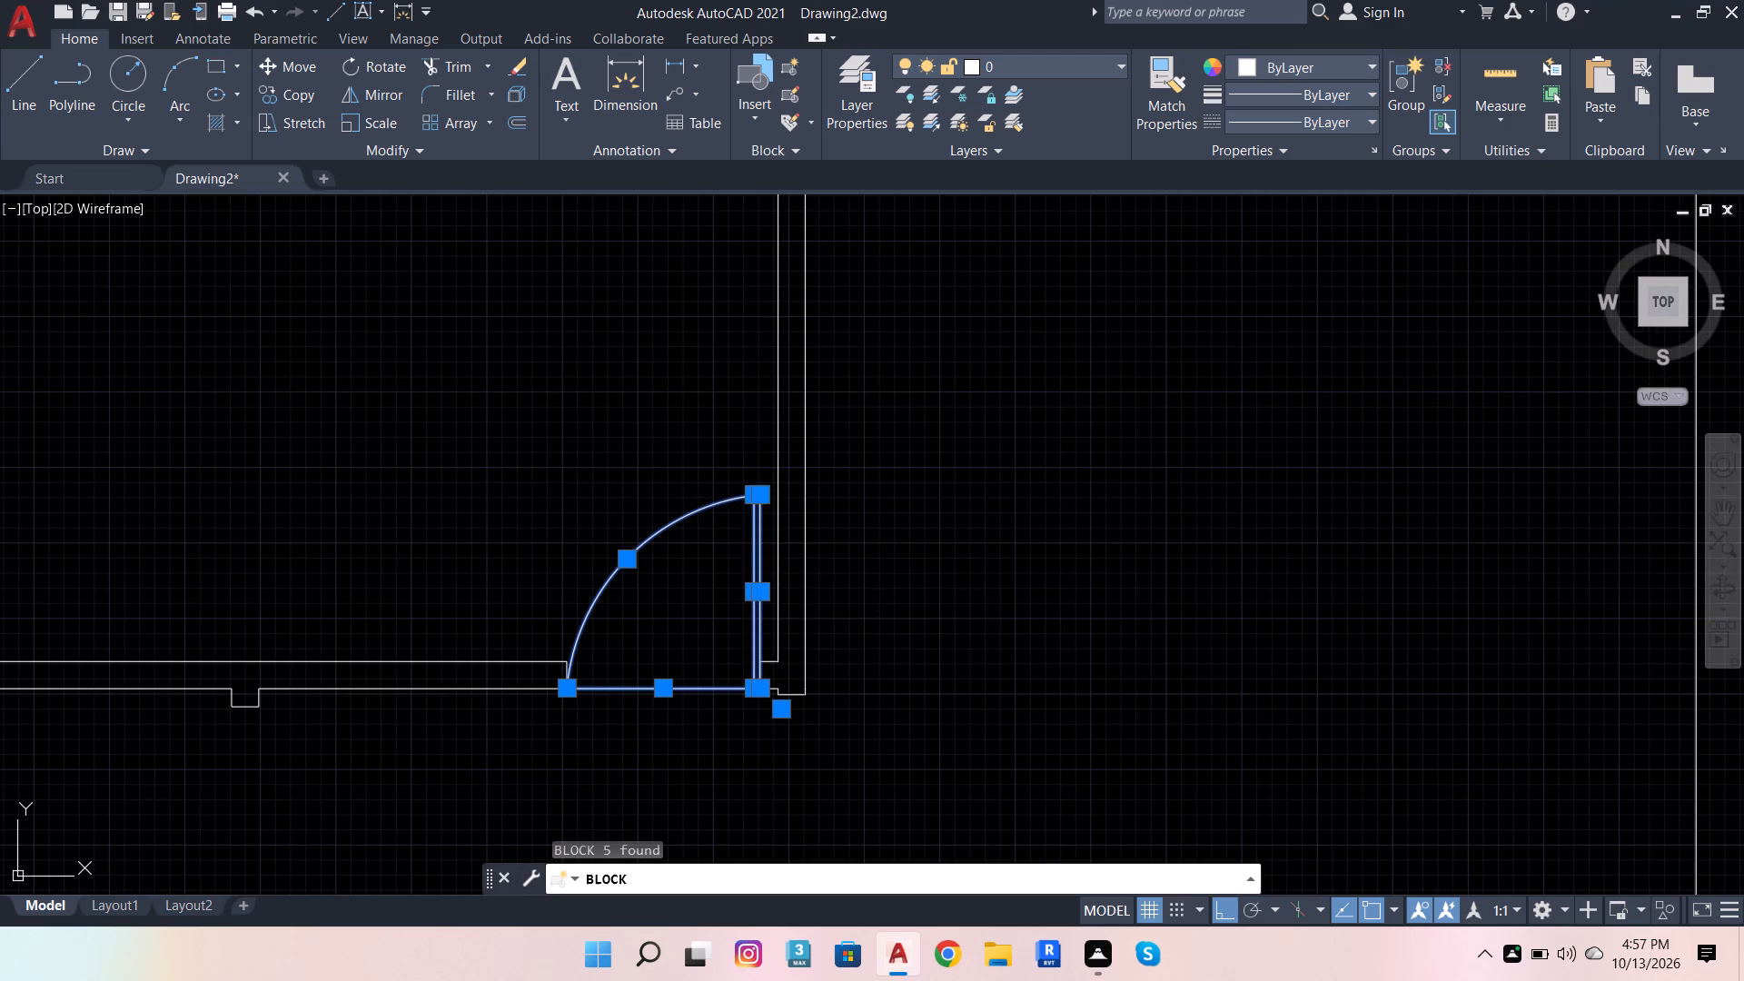
key(s)
key(d)
key(f)
key(g)
key(h)
text(JK)
key(Return)
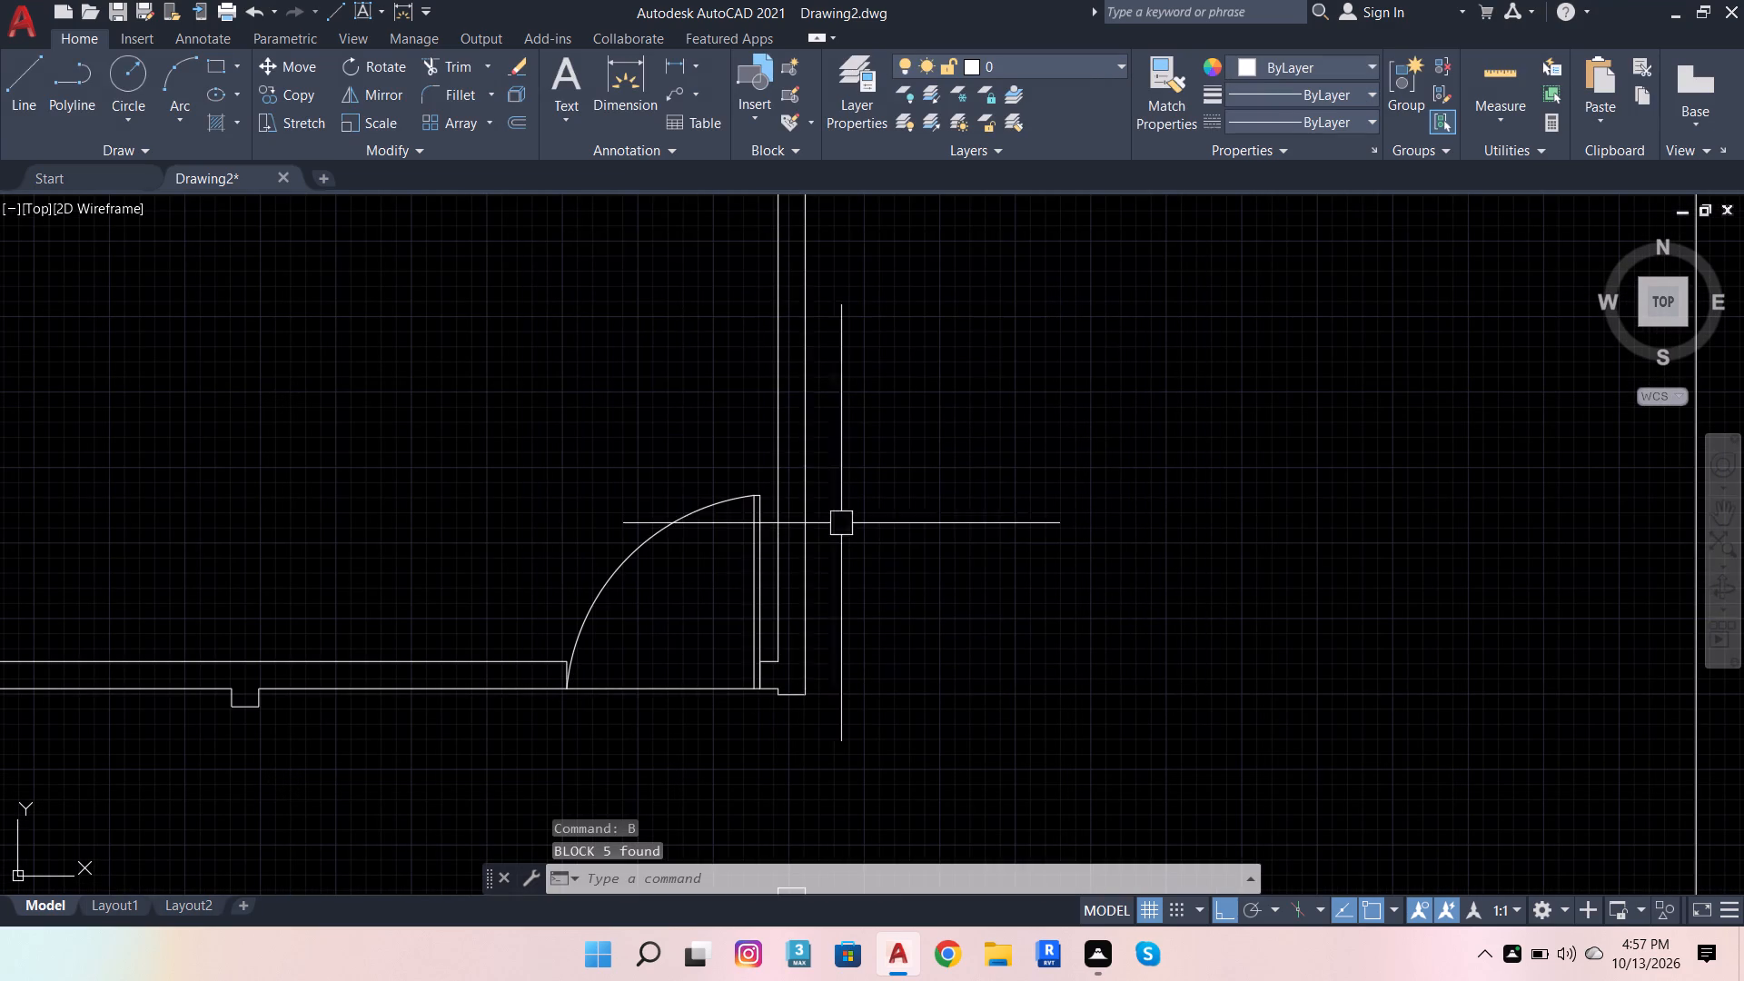
Copy the door block by its leaf's foot to the C Bedroom opening's lower jamb and the upper jamb of the toilet below M Bedroom.
click(750, 524)
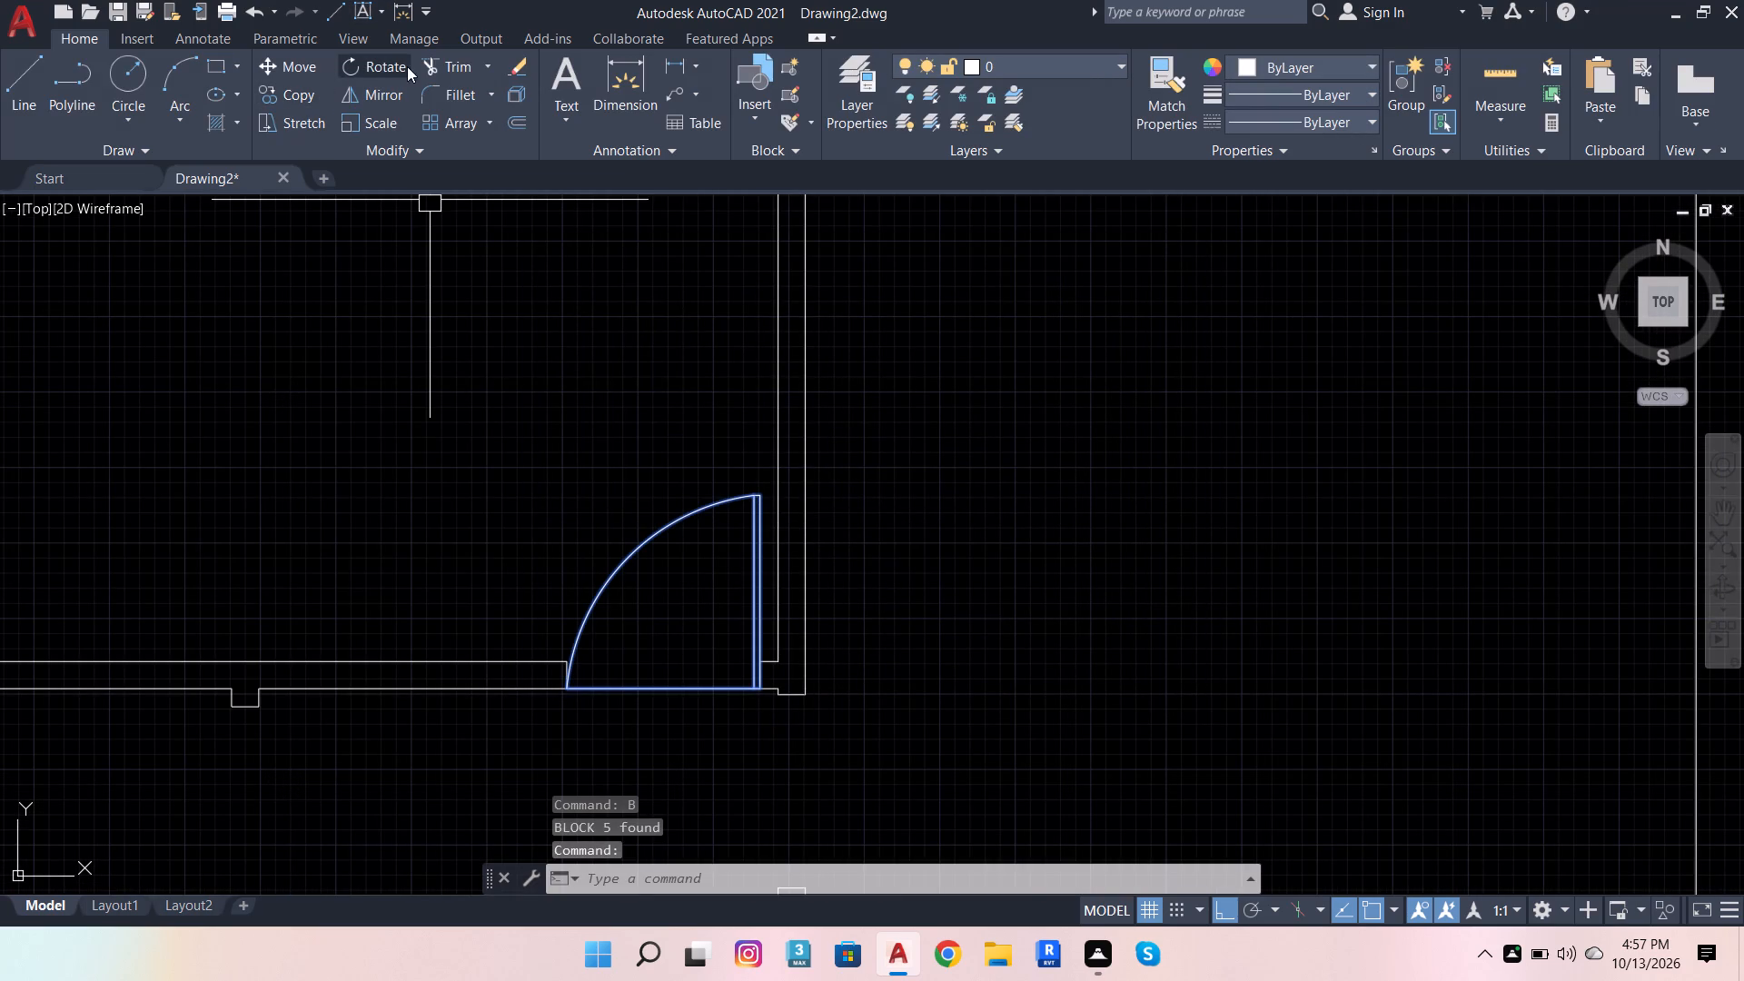
click(274, 85)
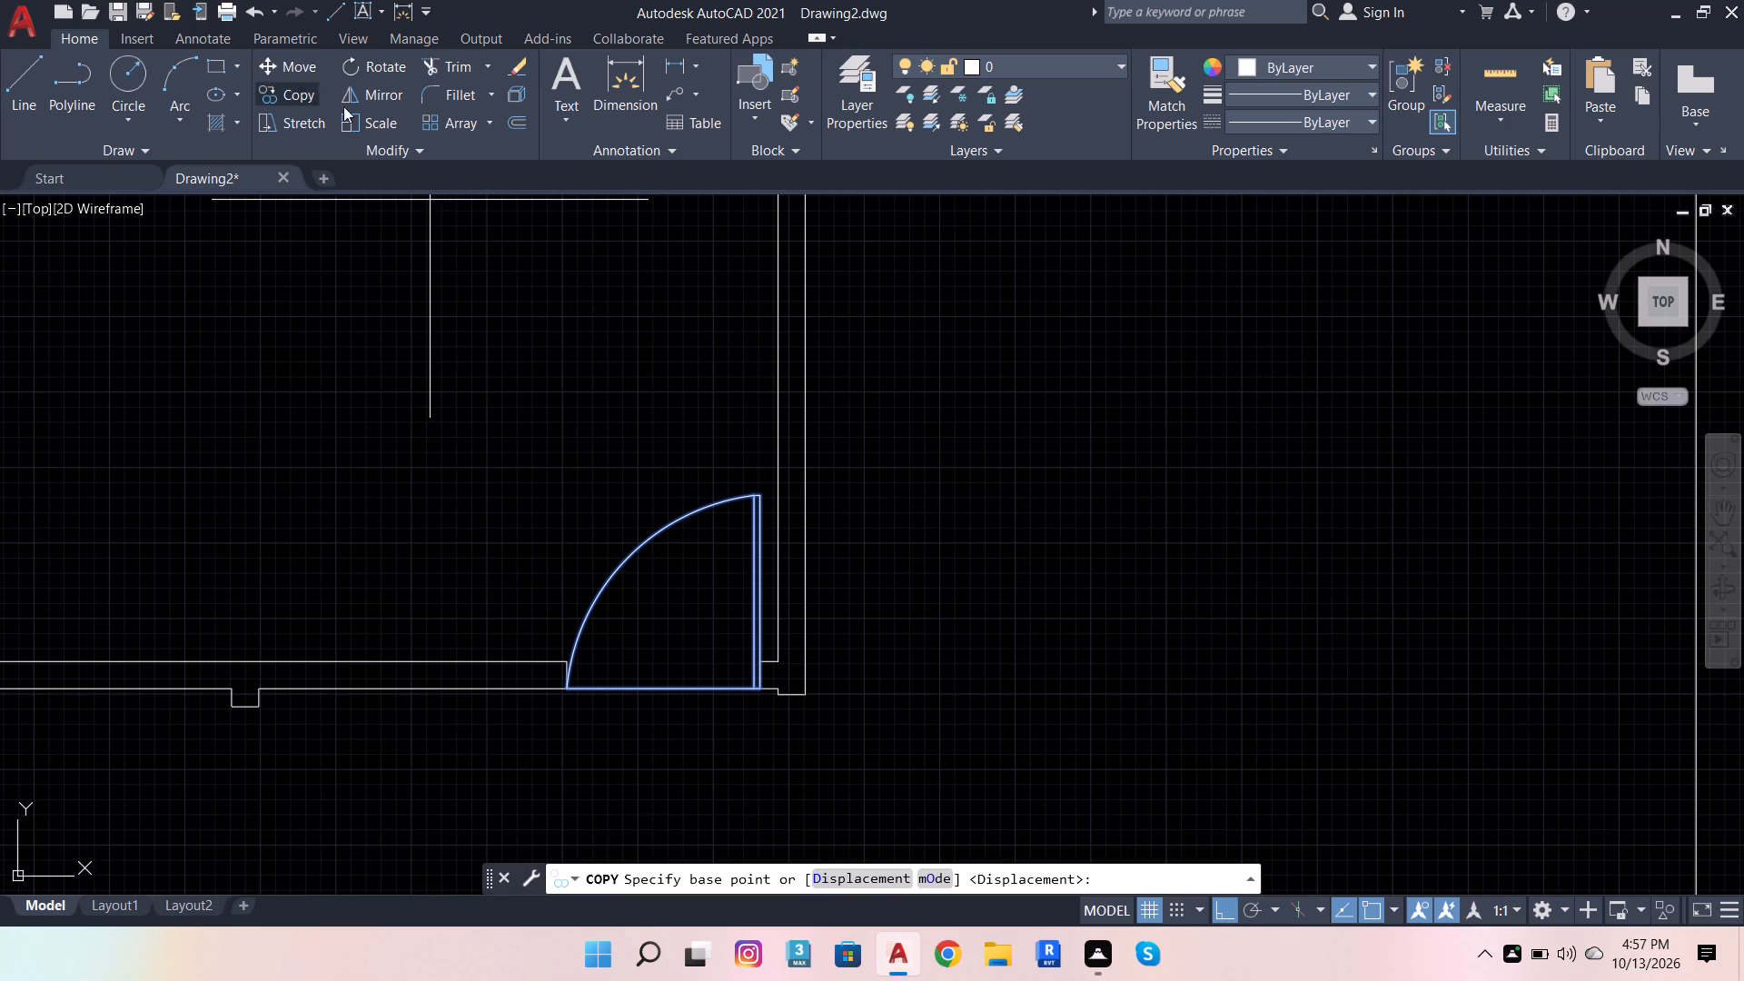
click(759, 687)
scroll(857, 689, down, 2)
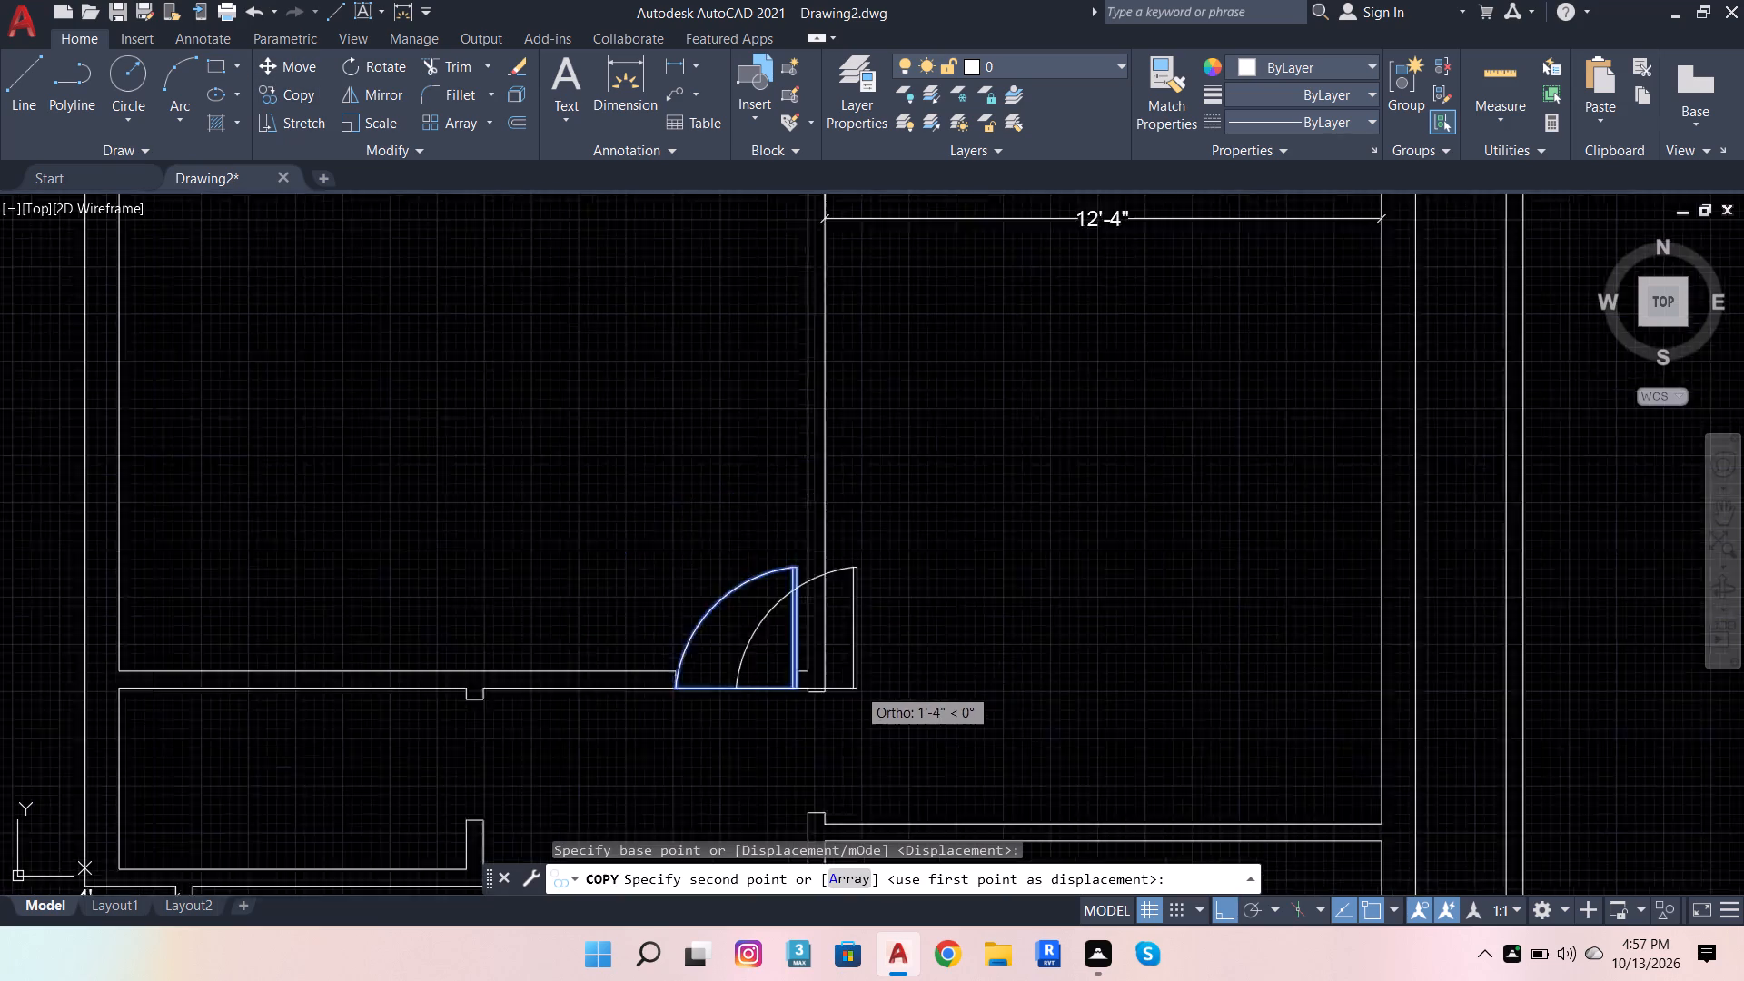
scroll(857, 689, down, 1)
scroll(837, 732, up, 4)
click(832, 762)
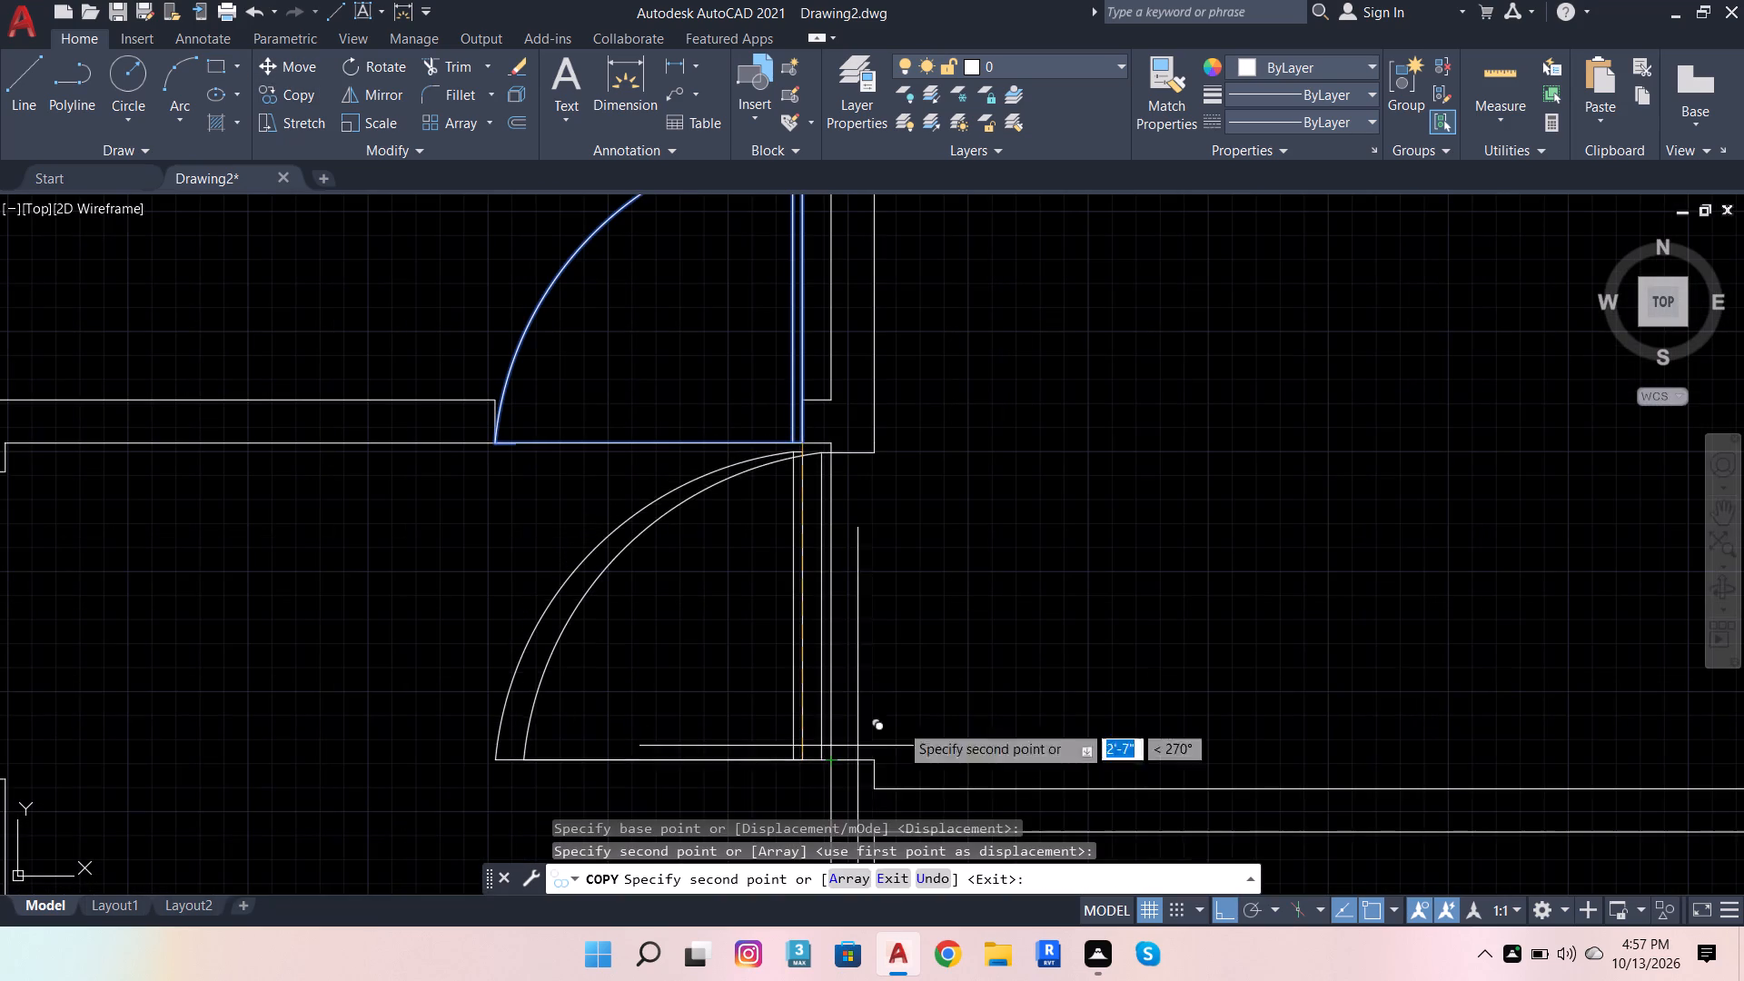
scroll(1013, 715, down, 3)
scroll(748, 708, up, 3)
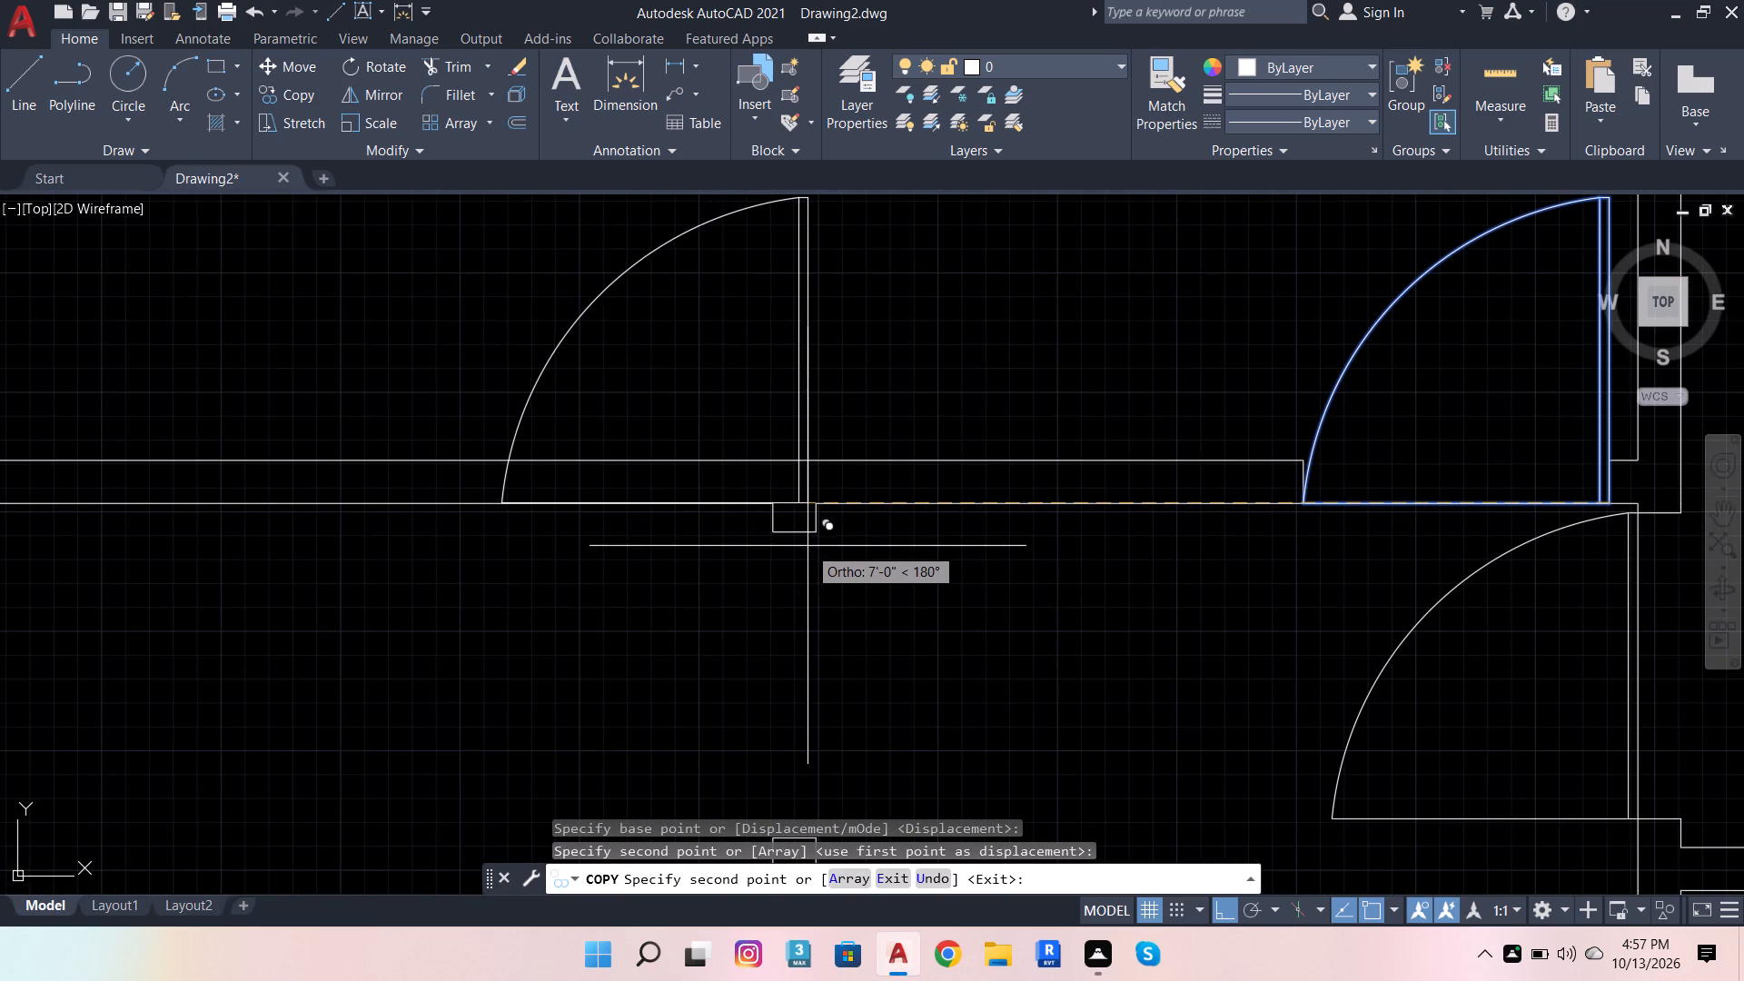
click(808, 530)
Place further door copies on the lower jambs of the dress-area toilet opening and the wash opening beside the dining area.
scroll(727, 627, down, 4)
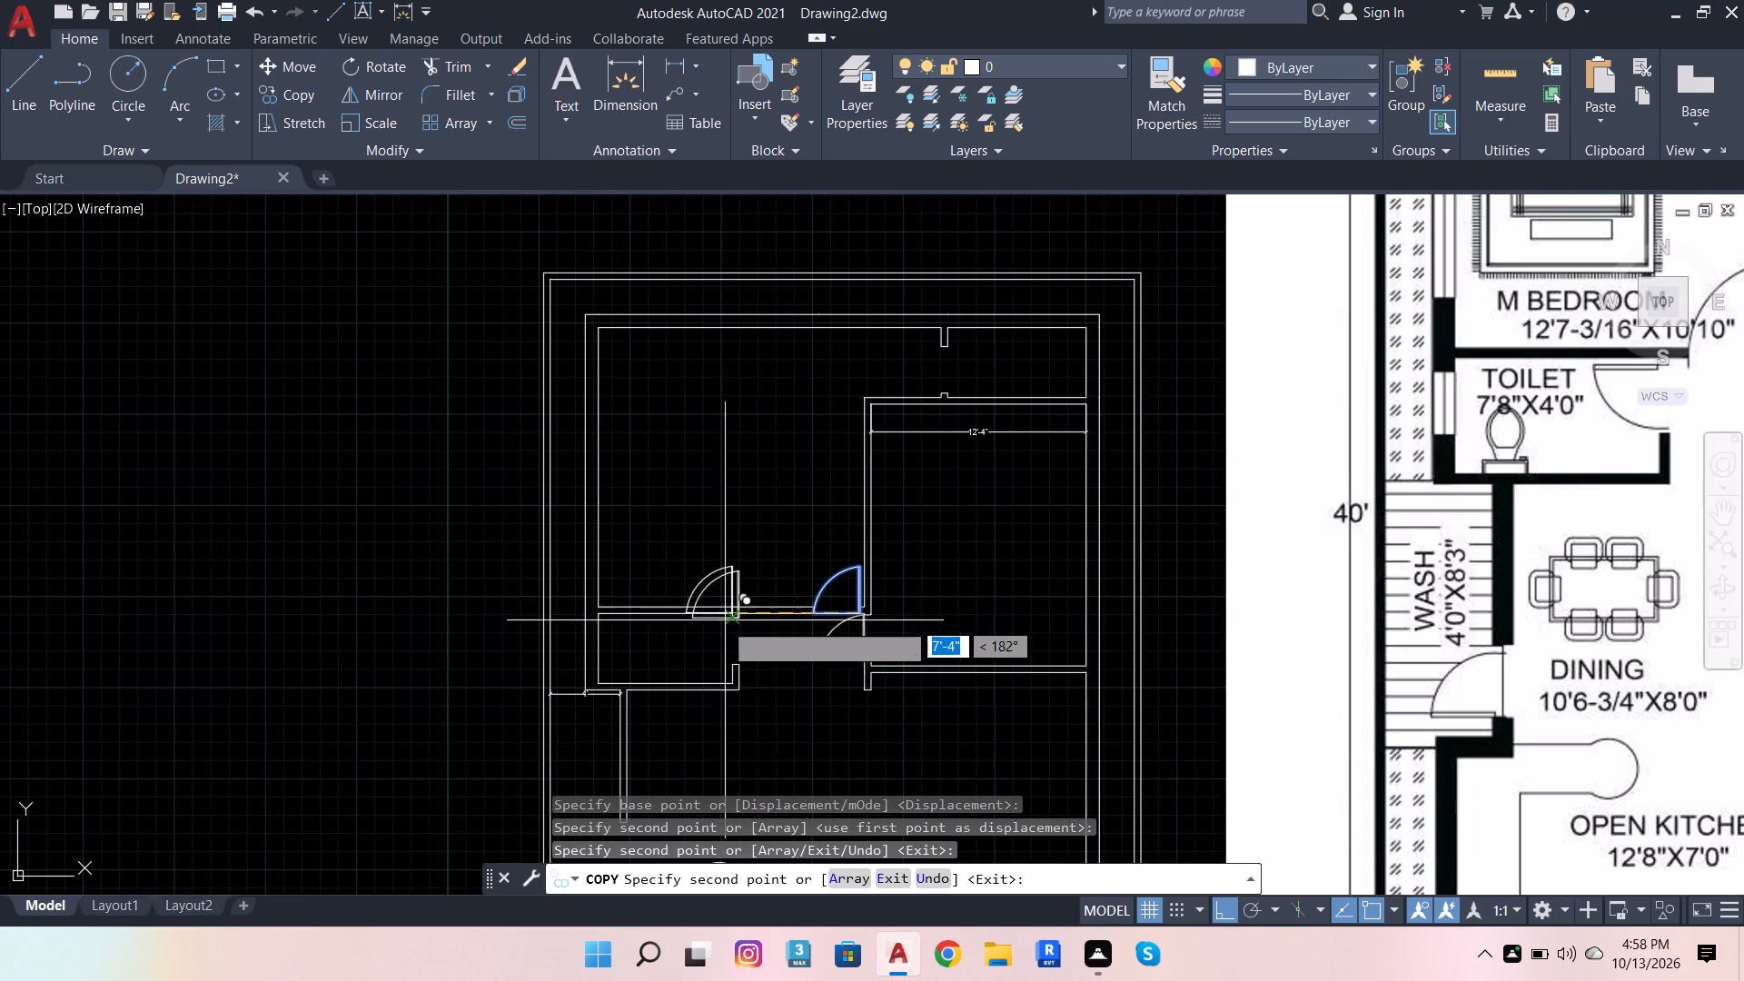
scroll(705, 647, down, 3)
scroll(740, 580, up, 4)
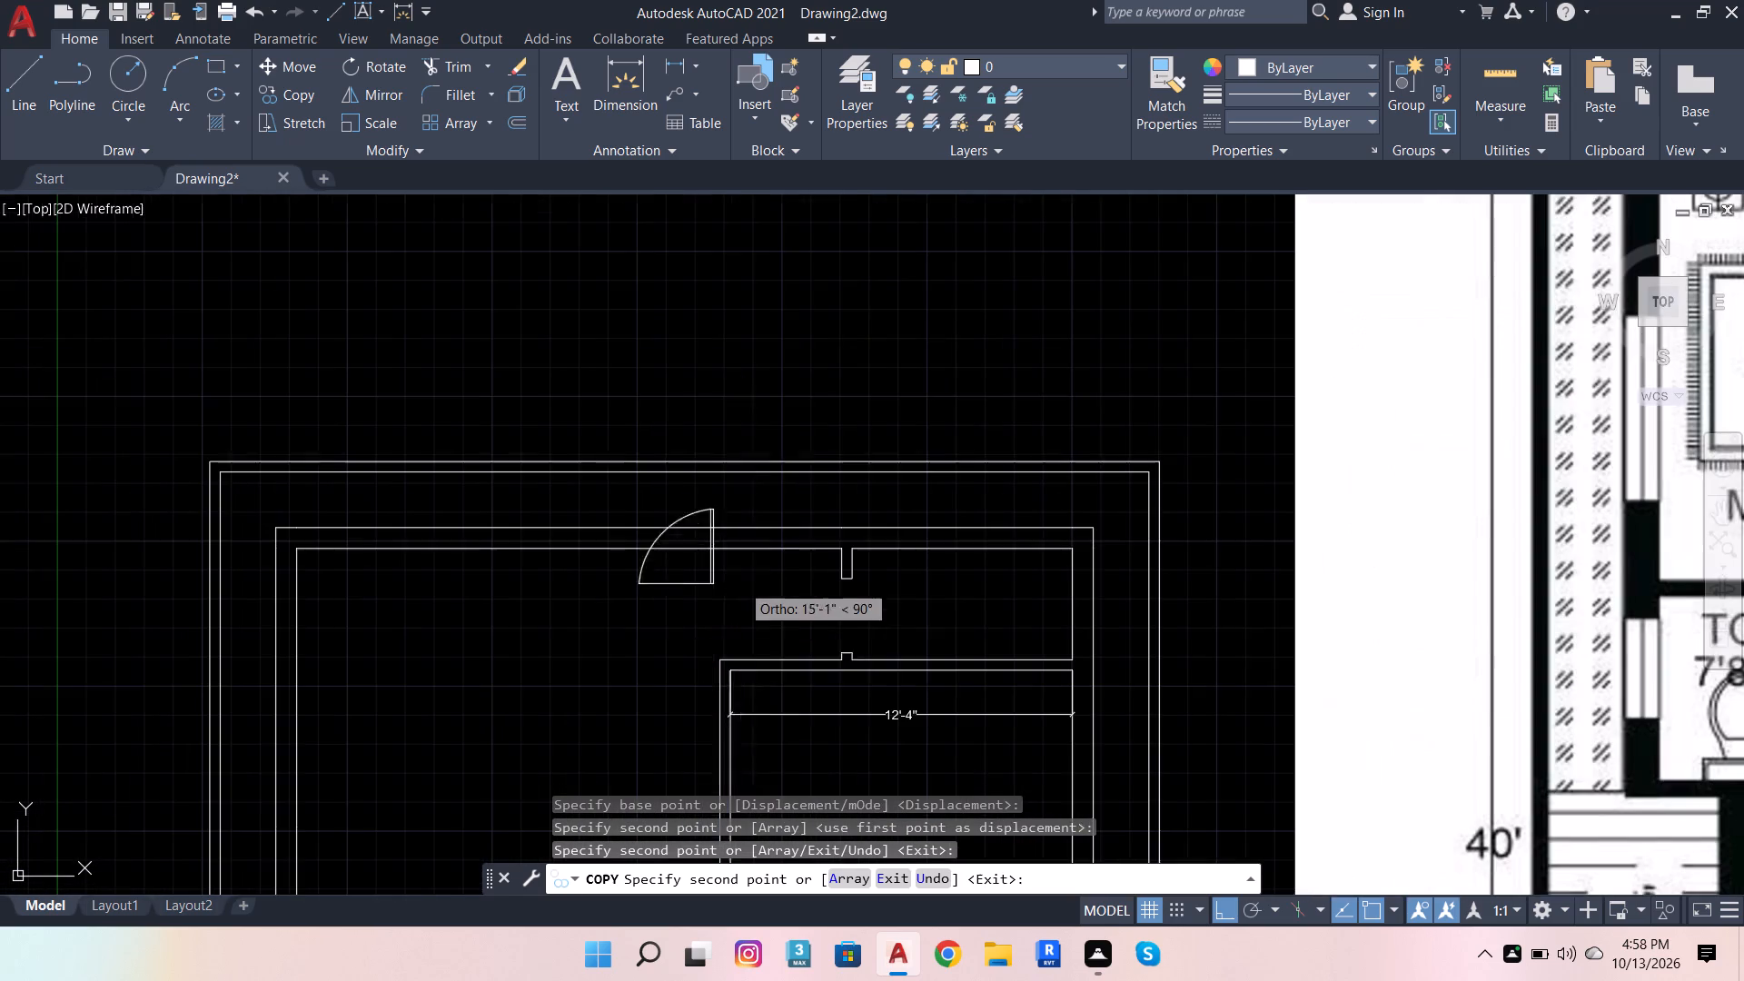
scroll(805, 644, up, 3)
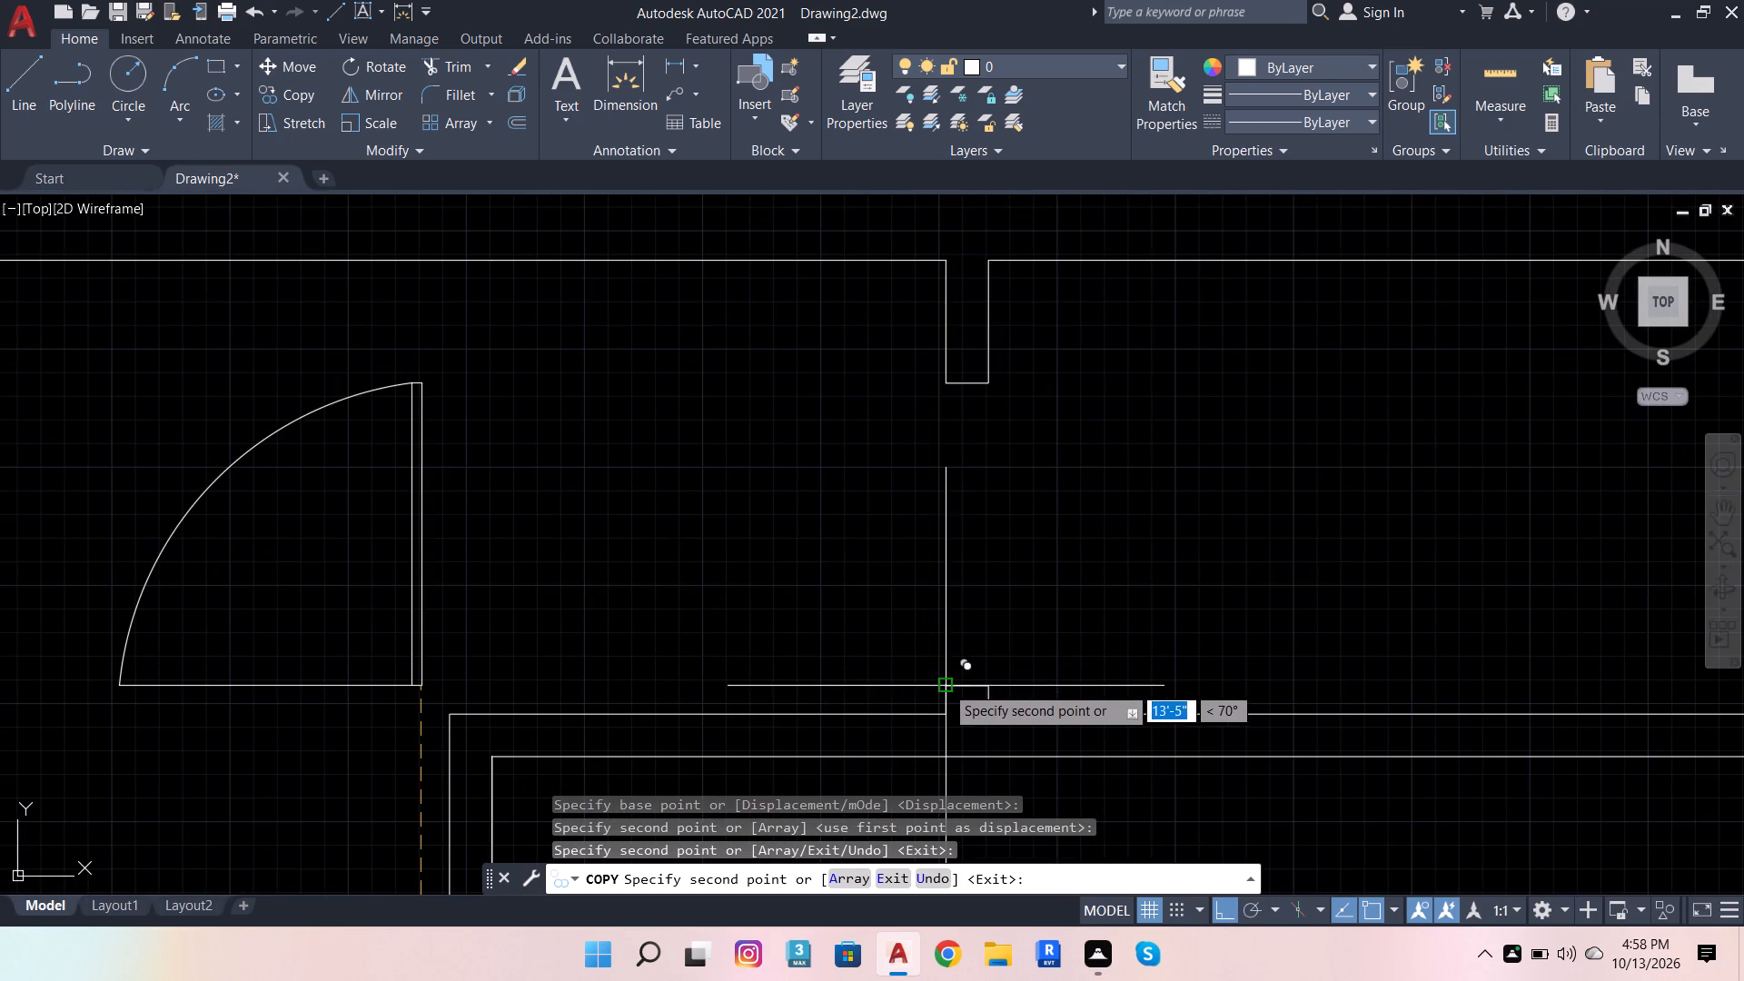
click(944, 685)
scroll(1016, 601, down, 10)
scroll(966, 583, up, 2)
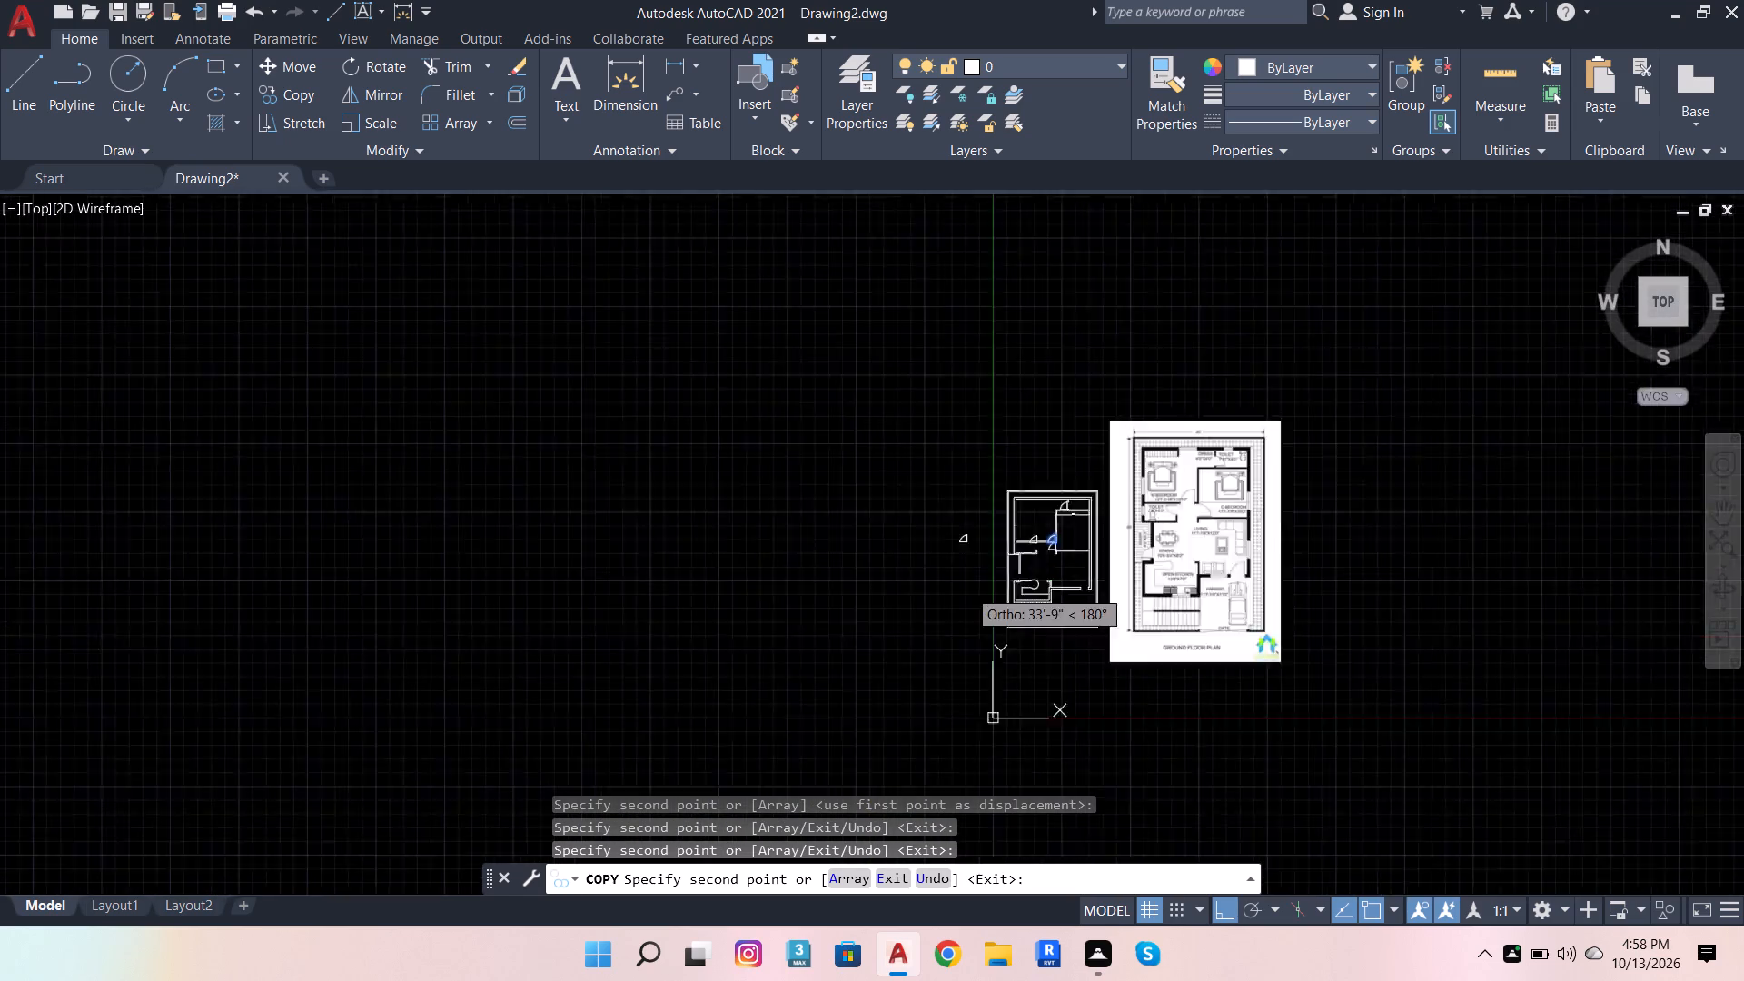
scroll(968, 590, up, 2)
scroll(1206, 564, up, 3)
scroll(679, 479, up, 2)
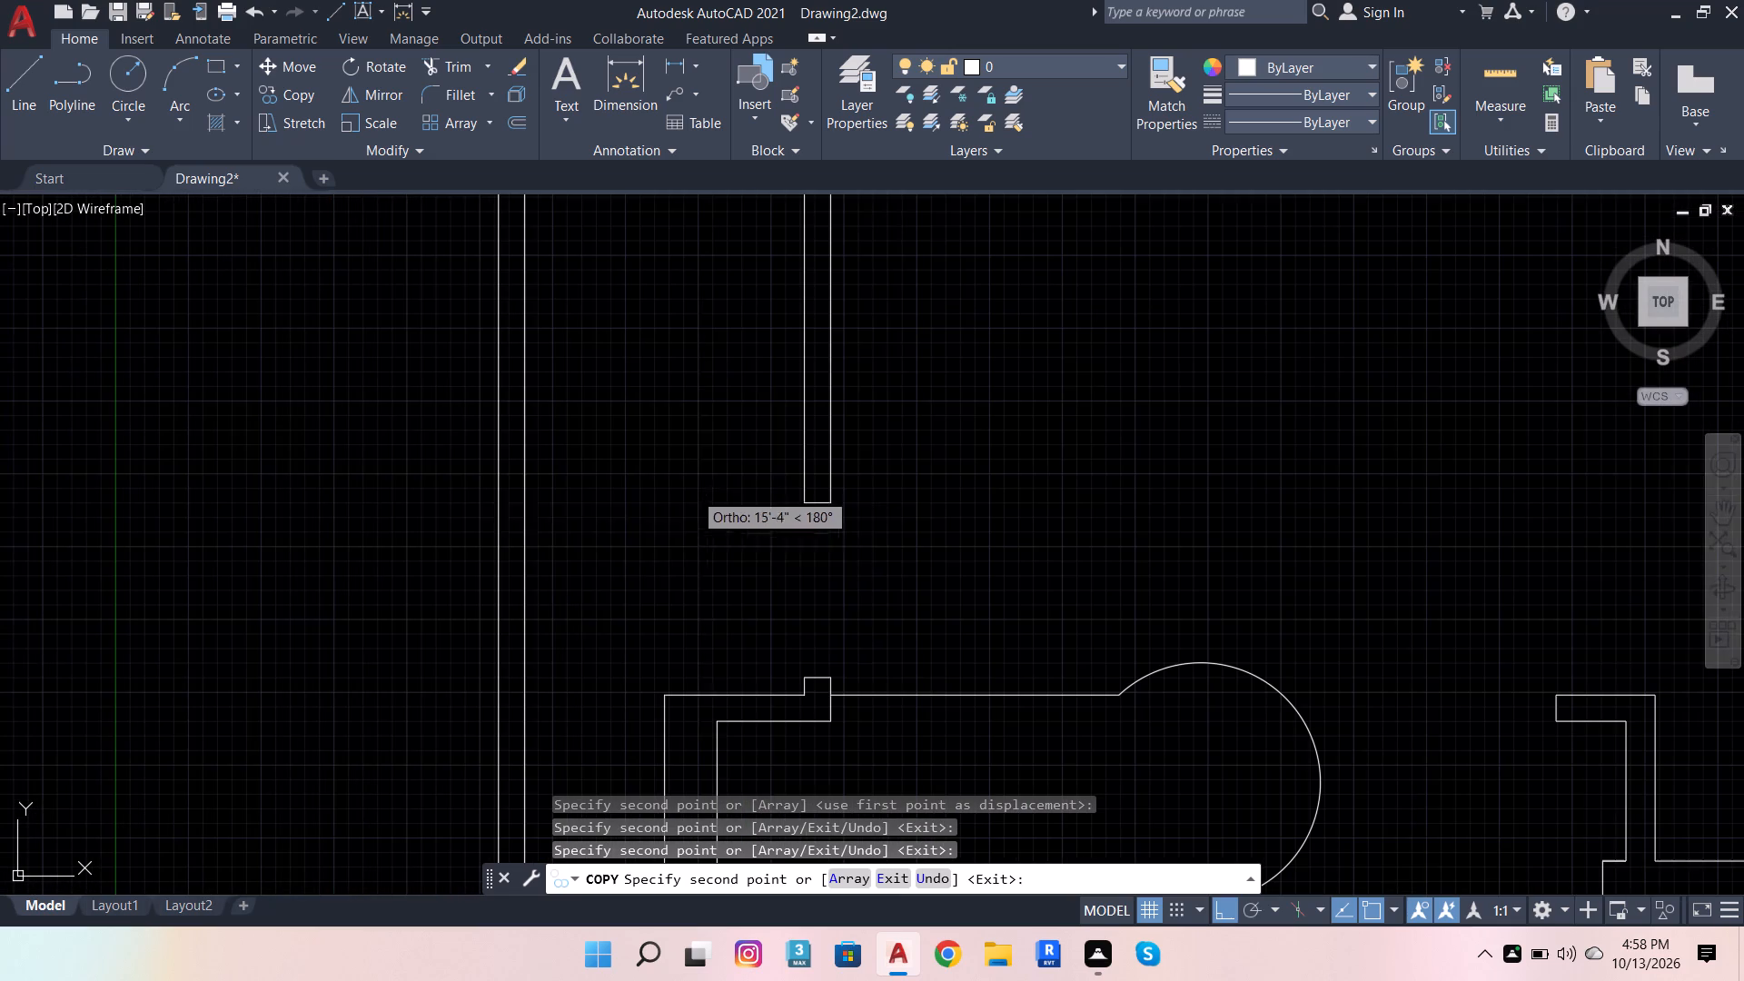
click(807, 675)
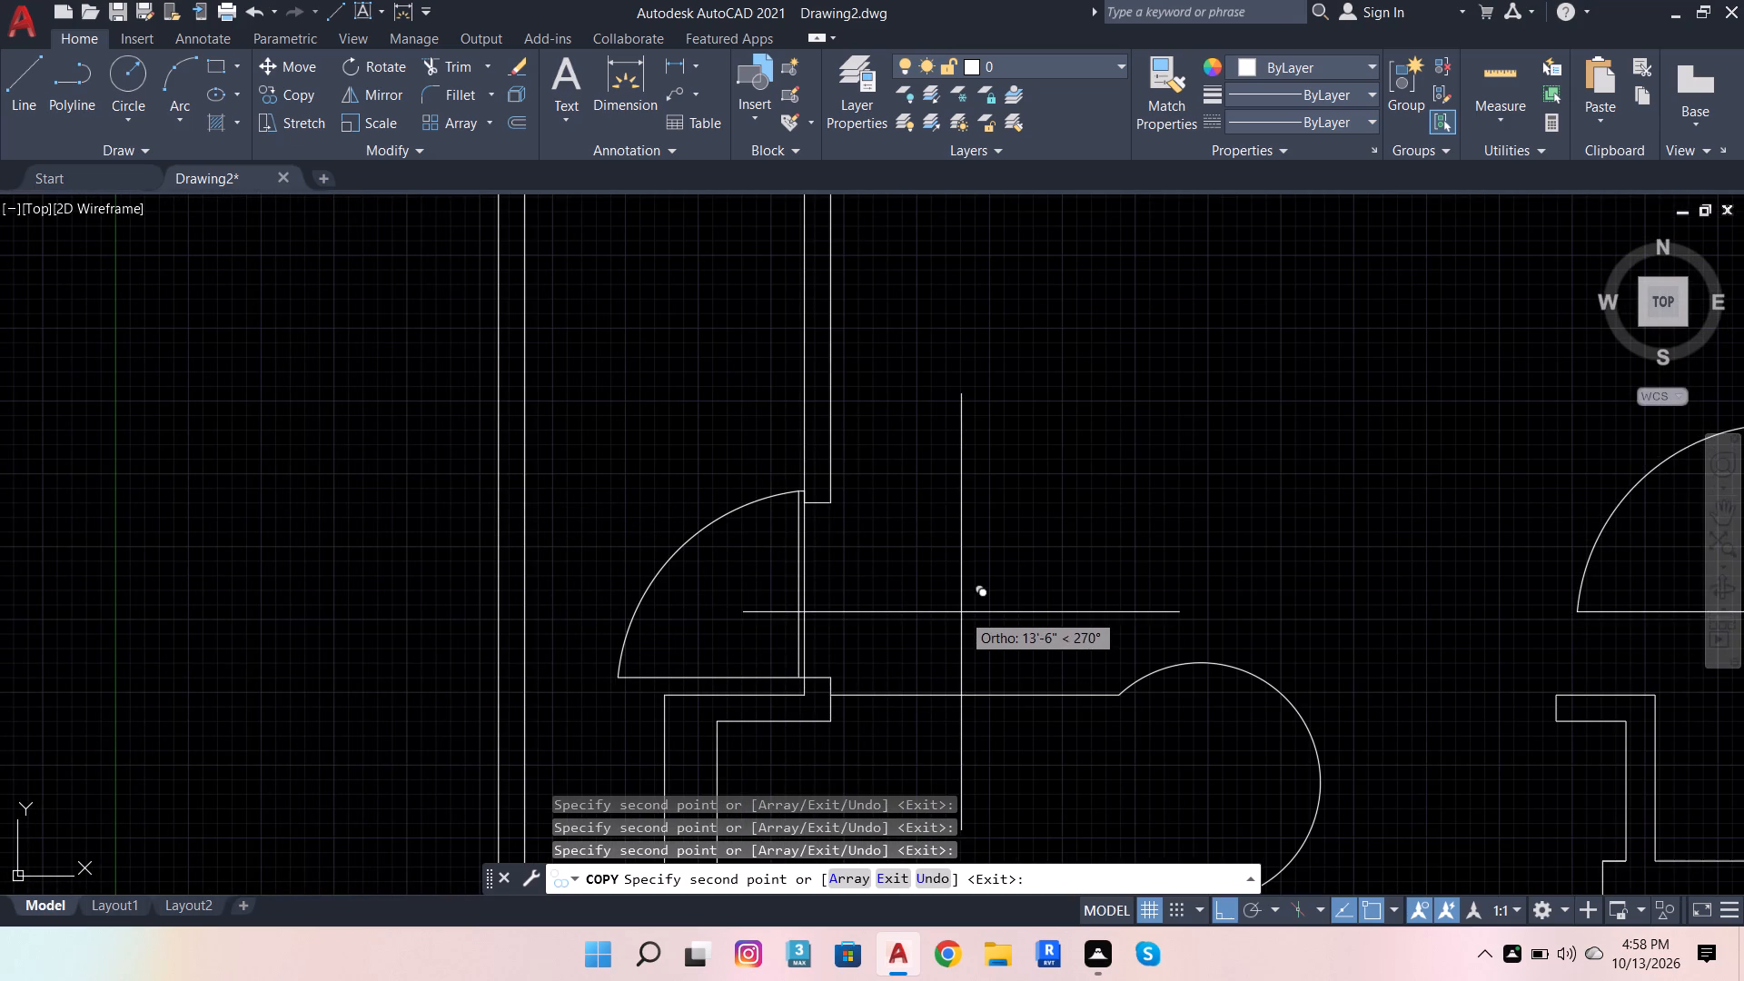
key(space)
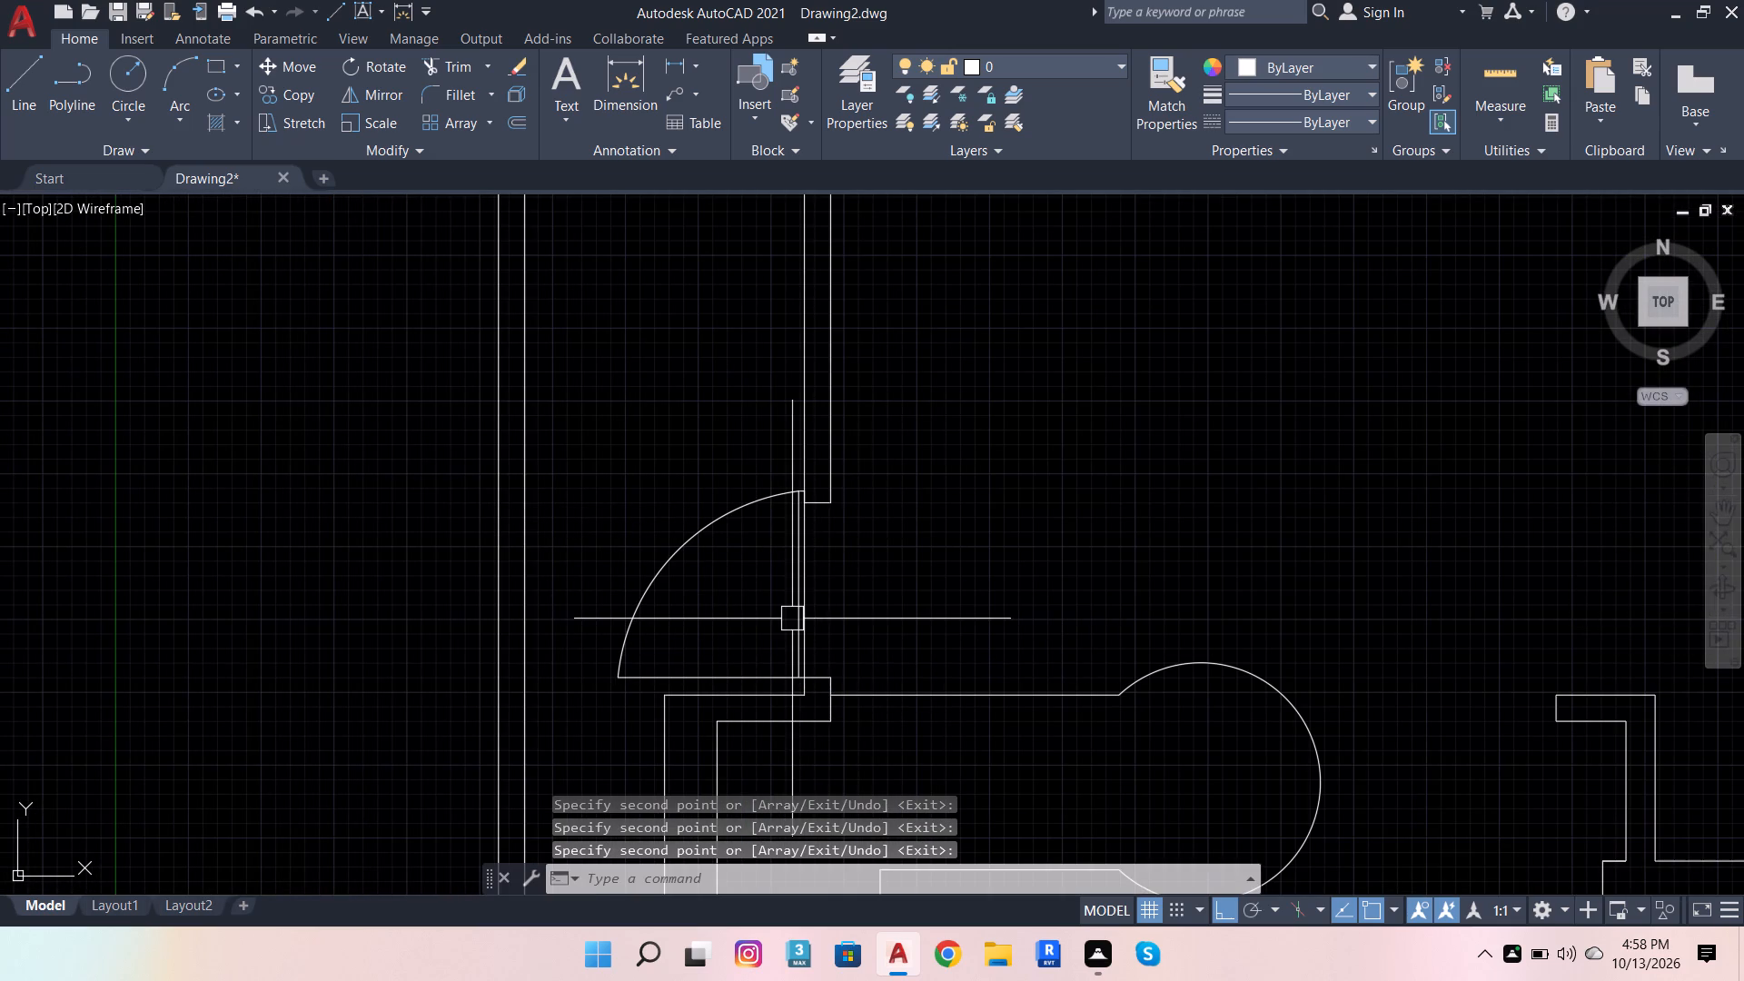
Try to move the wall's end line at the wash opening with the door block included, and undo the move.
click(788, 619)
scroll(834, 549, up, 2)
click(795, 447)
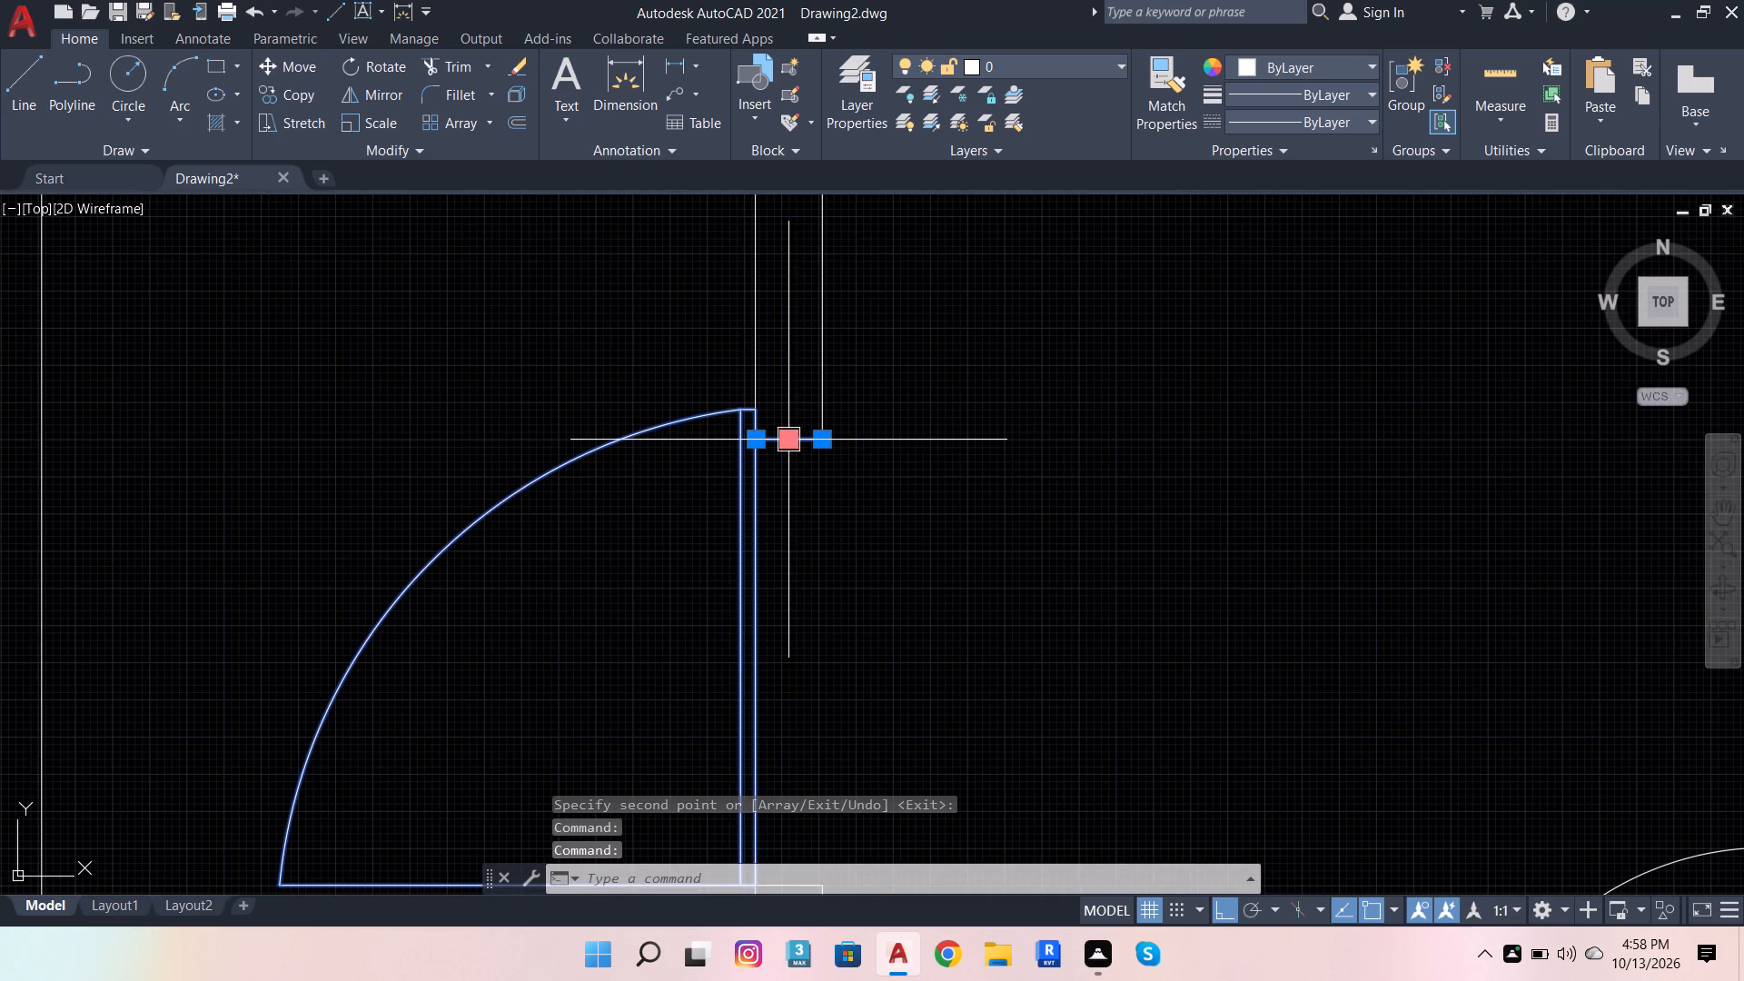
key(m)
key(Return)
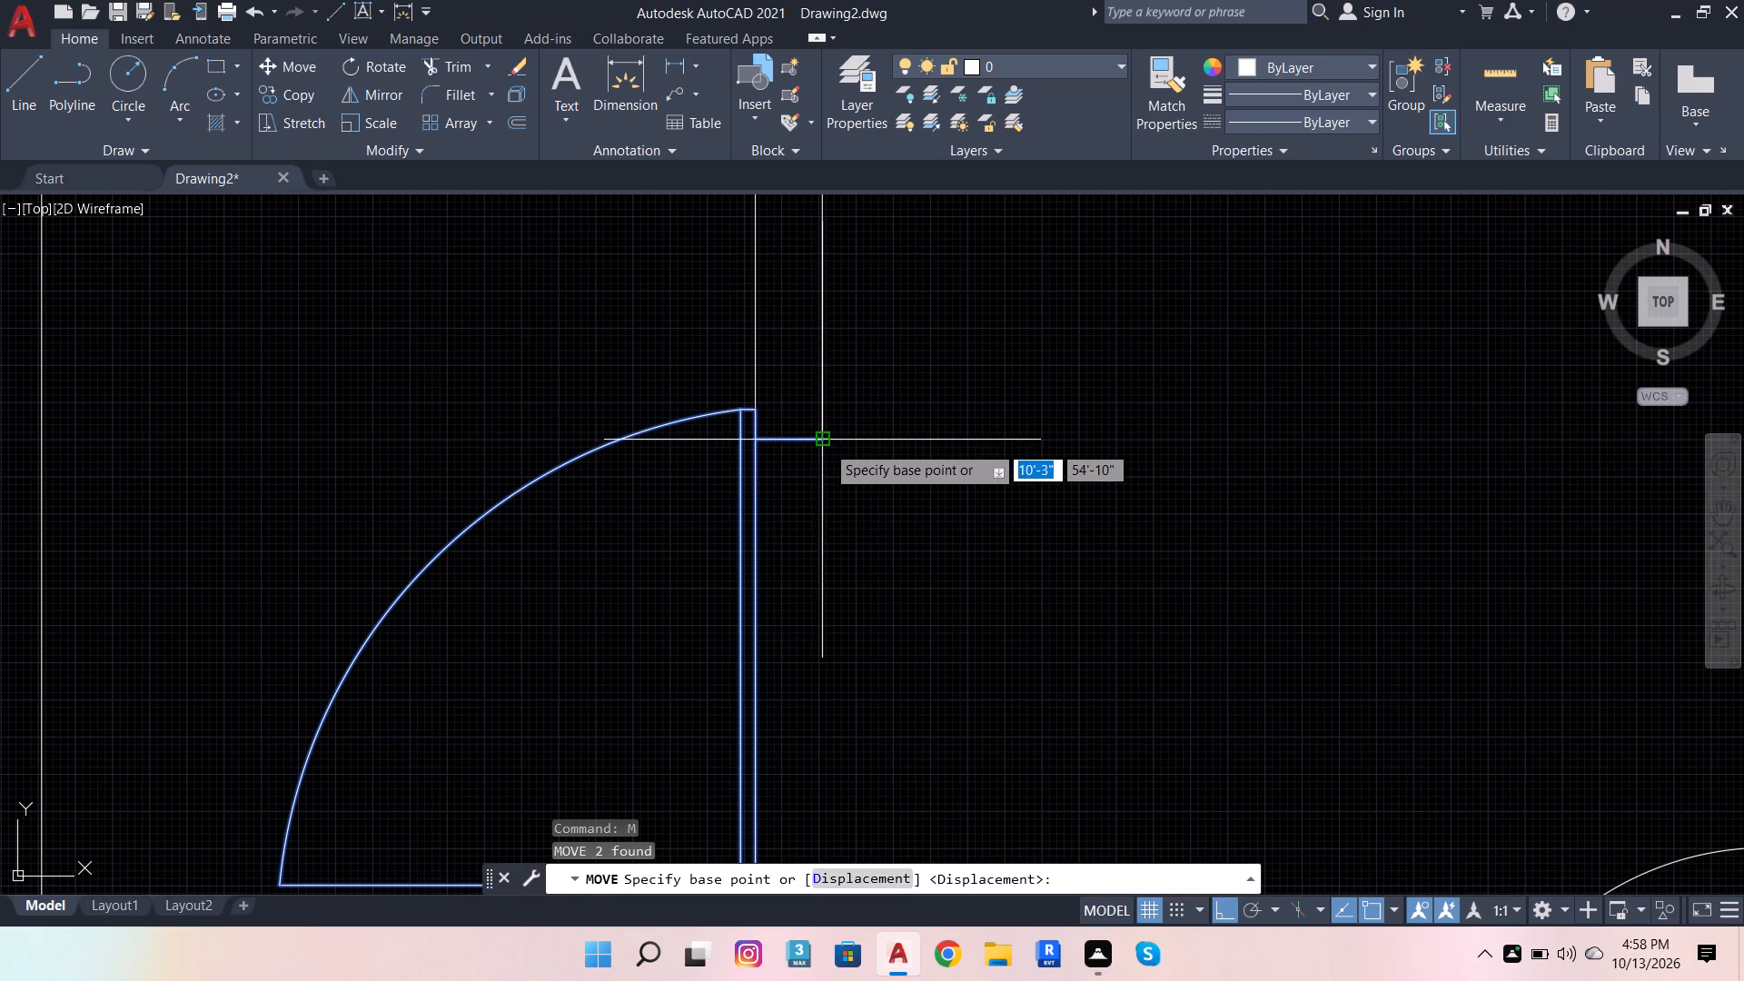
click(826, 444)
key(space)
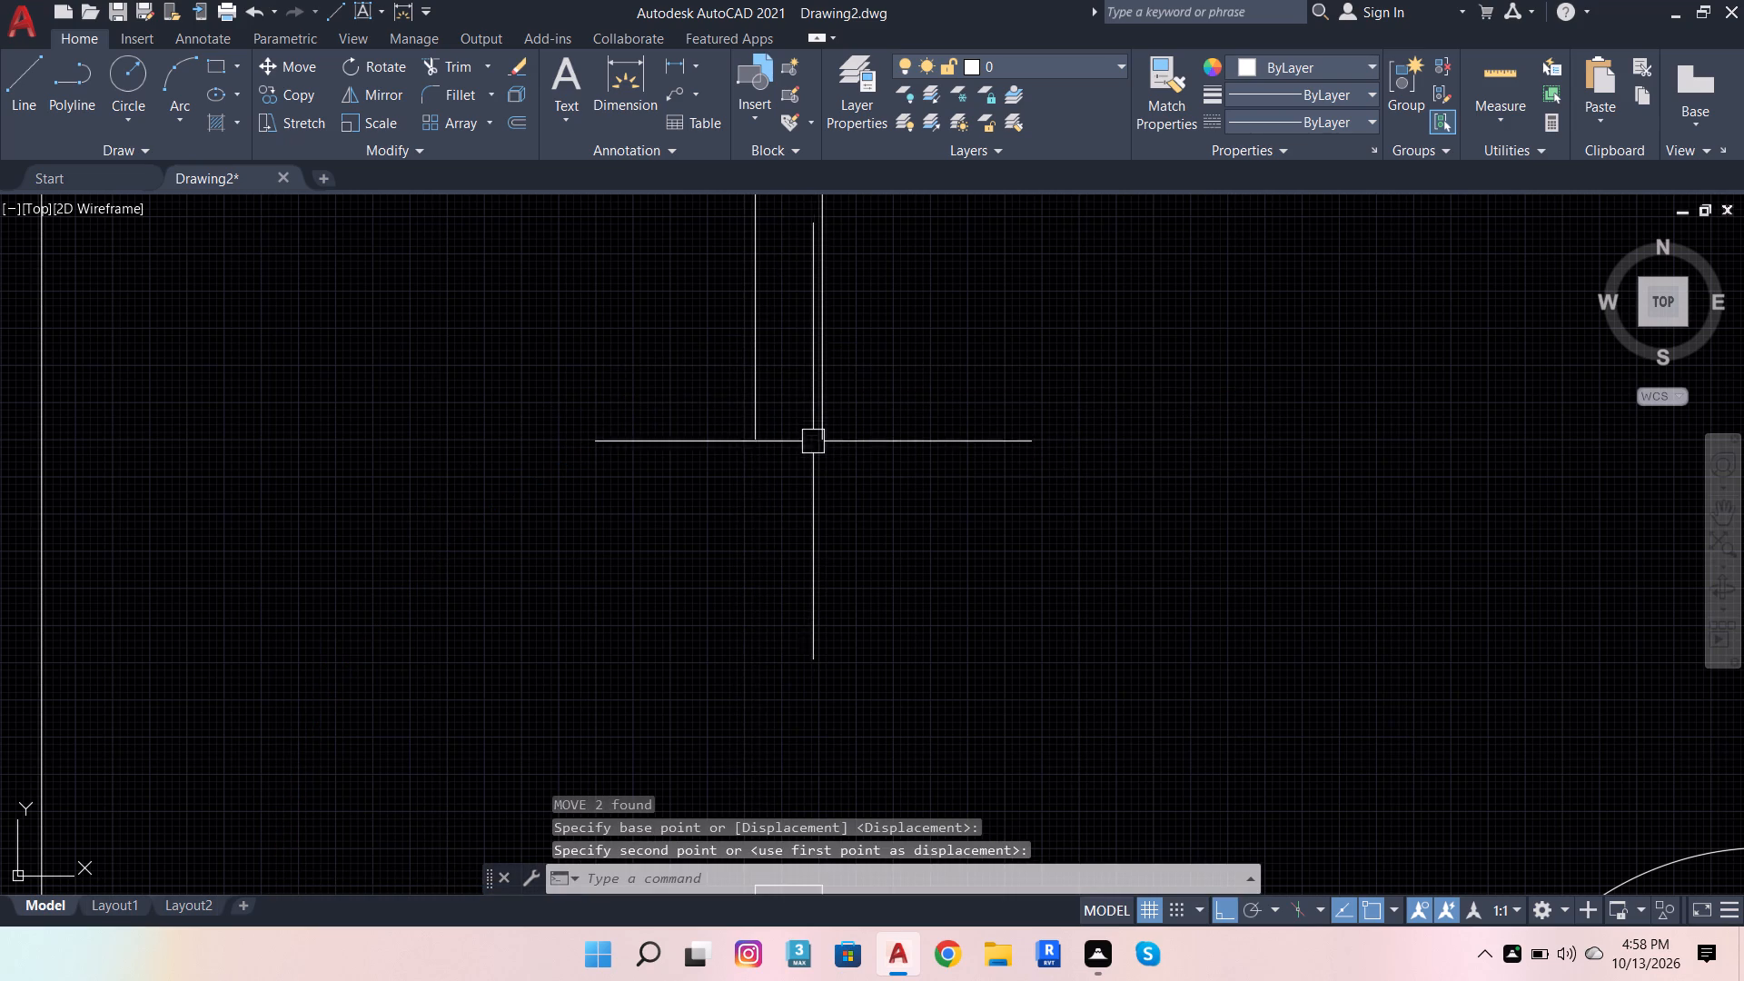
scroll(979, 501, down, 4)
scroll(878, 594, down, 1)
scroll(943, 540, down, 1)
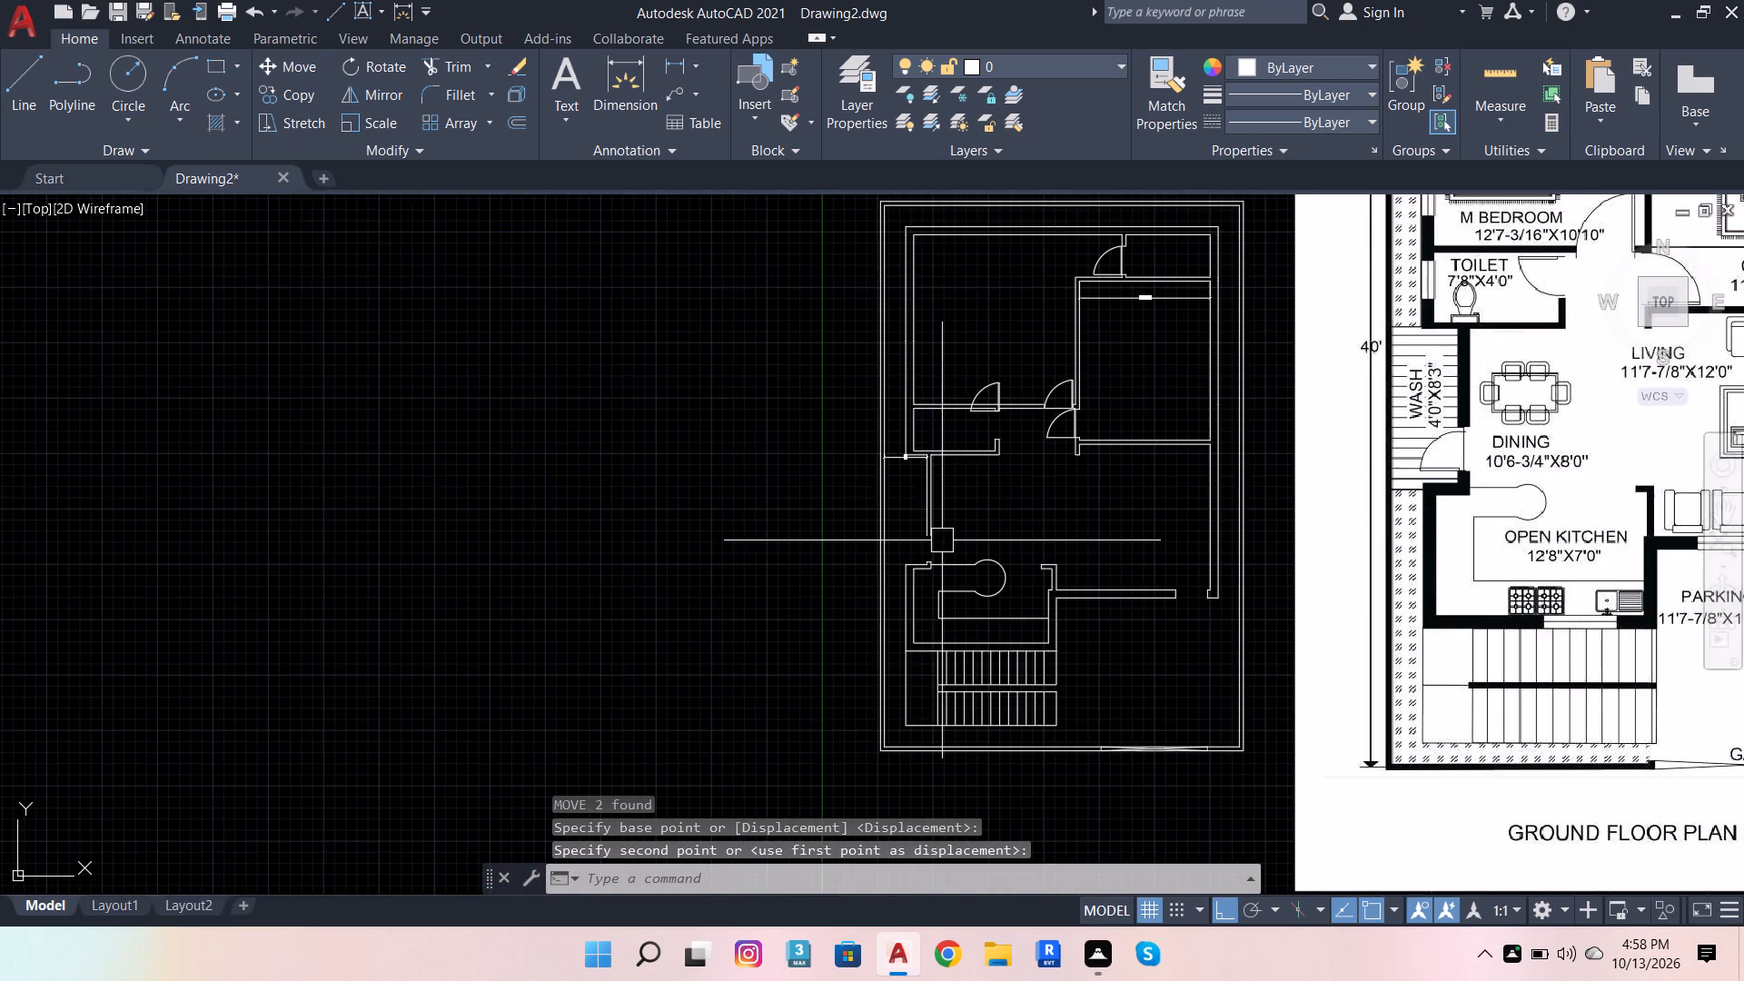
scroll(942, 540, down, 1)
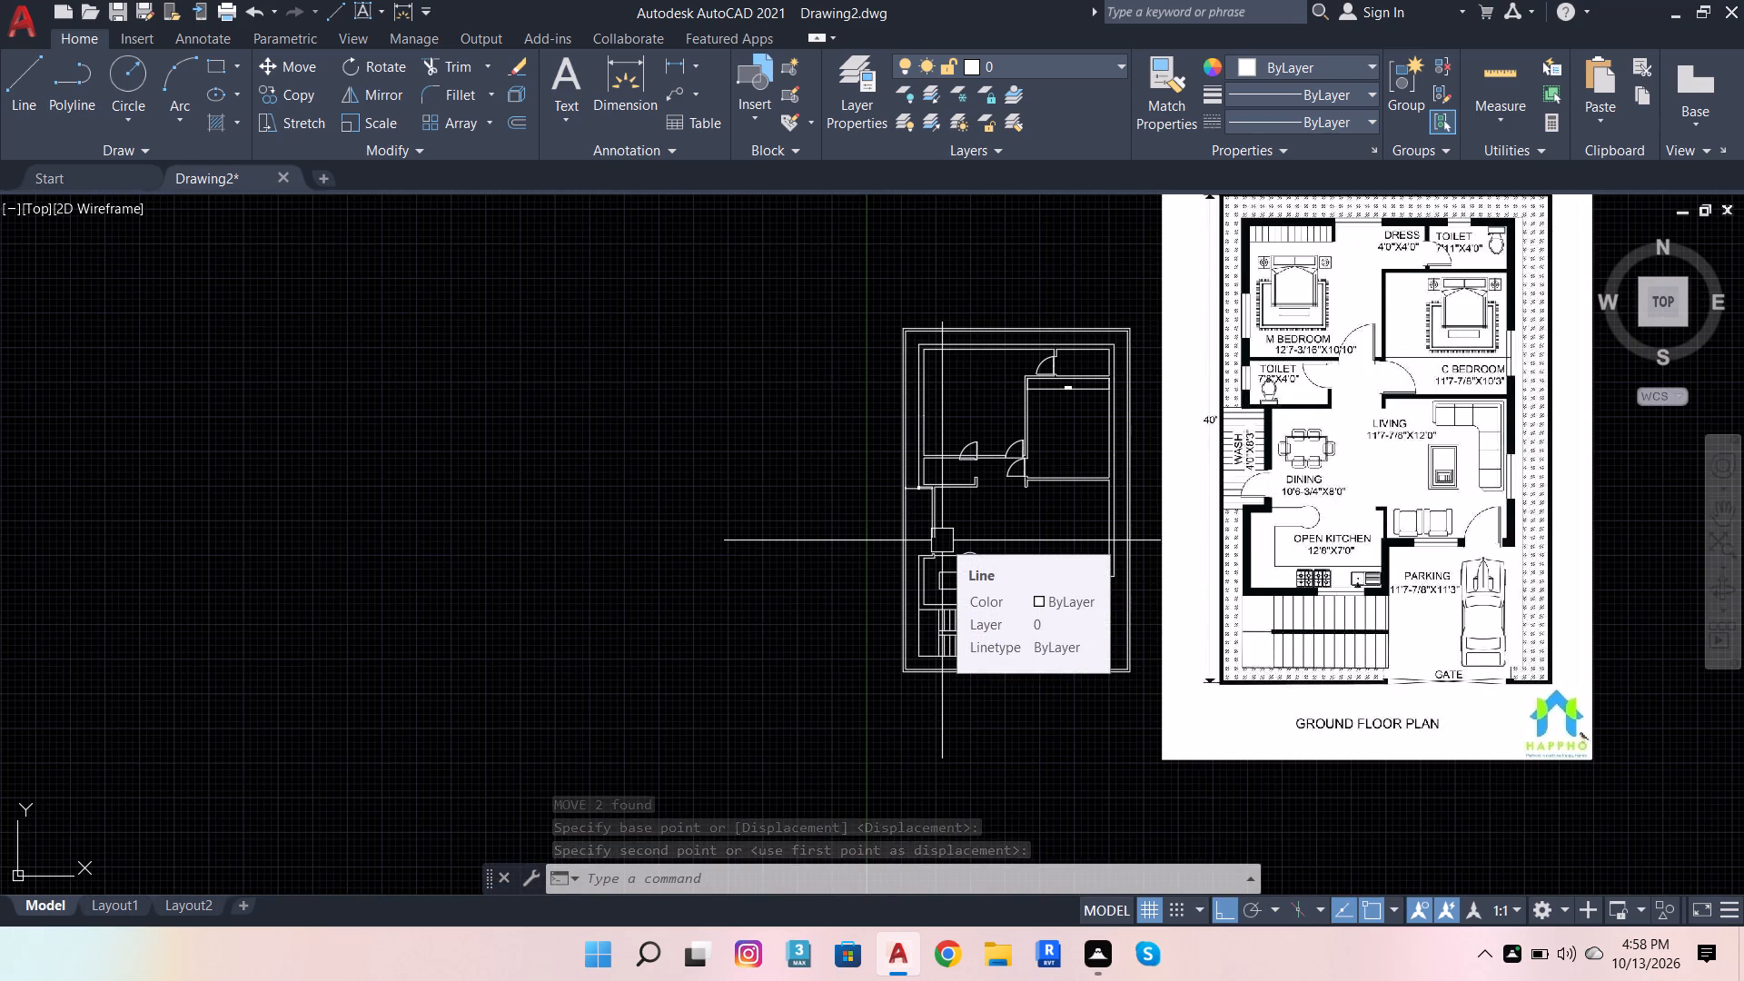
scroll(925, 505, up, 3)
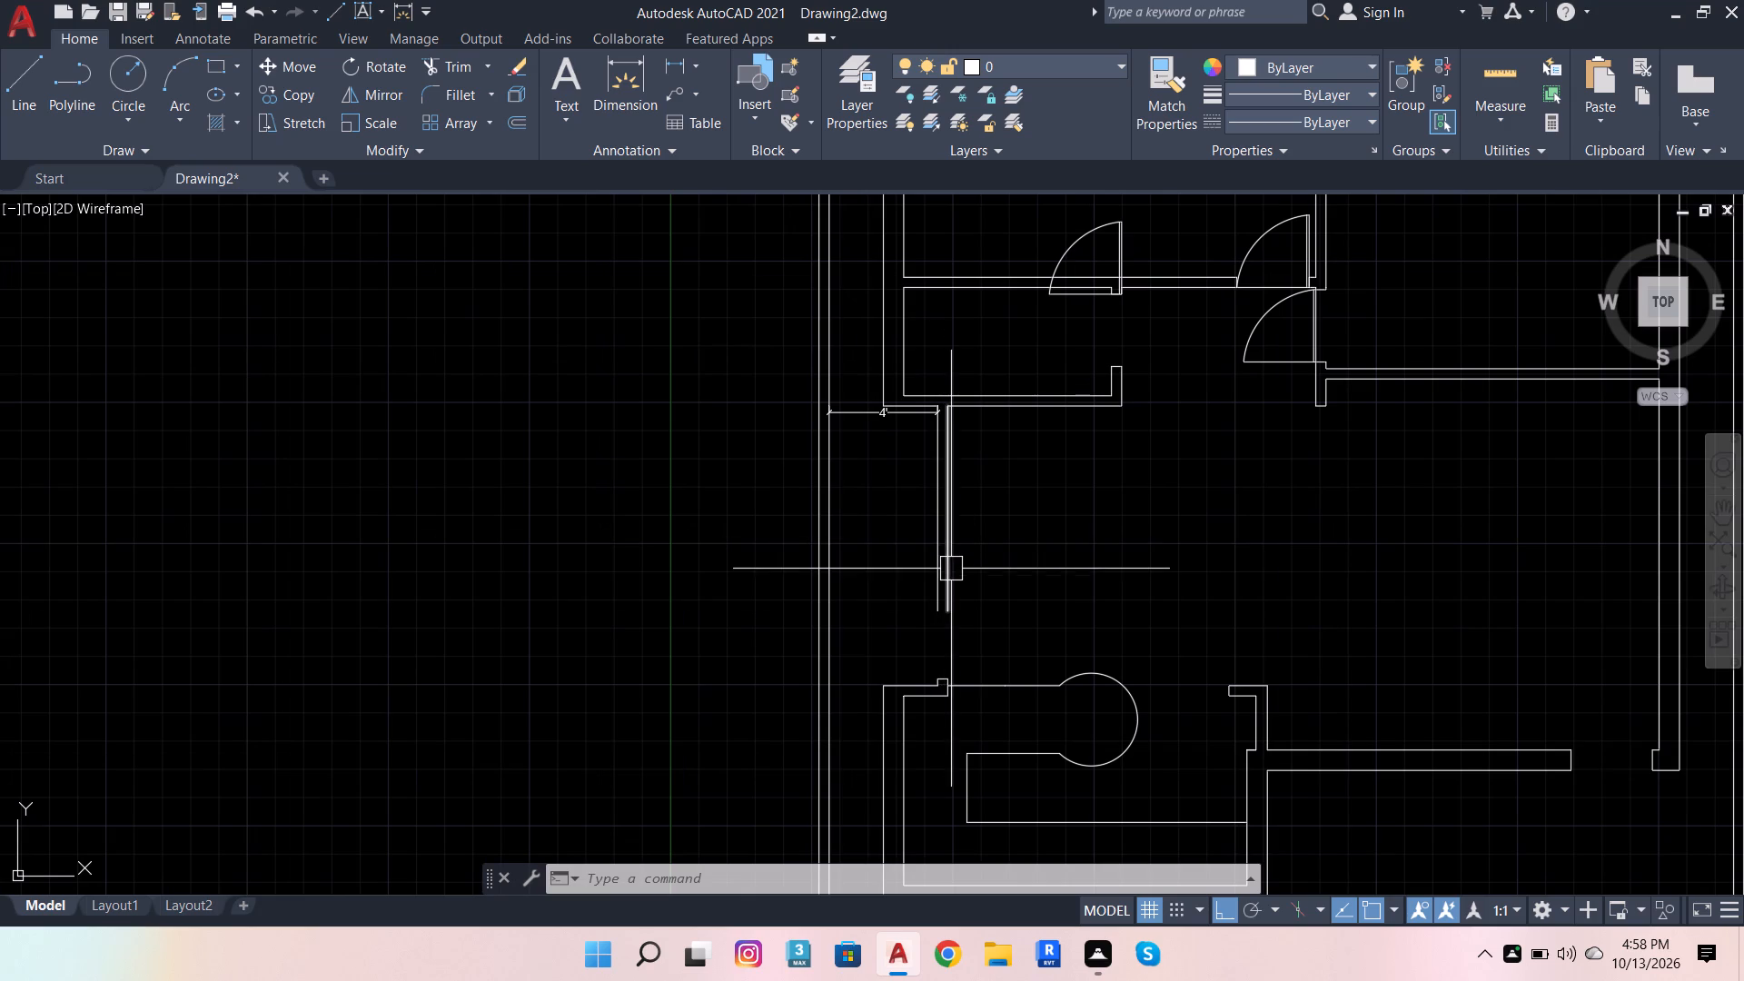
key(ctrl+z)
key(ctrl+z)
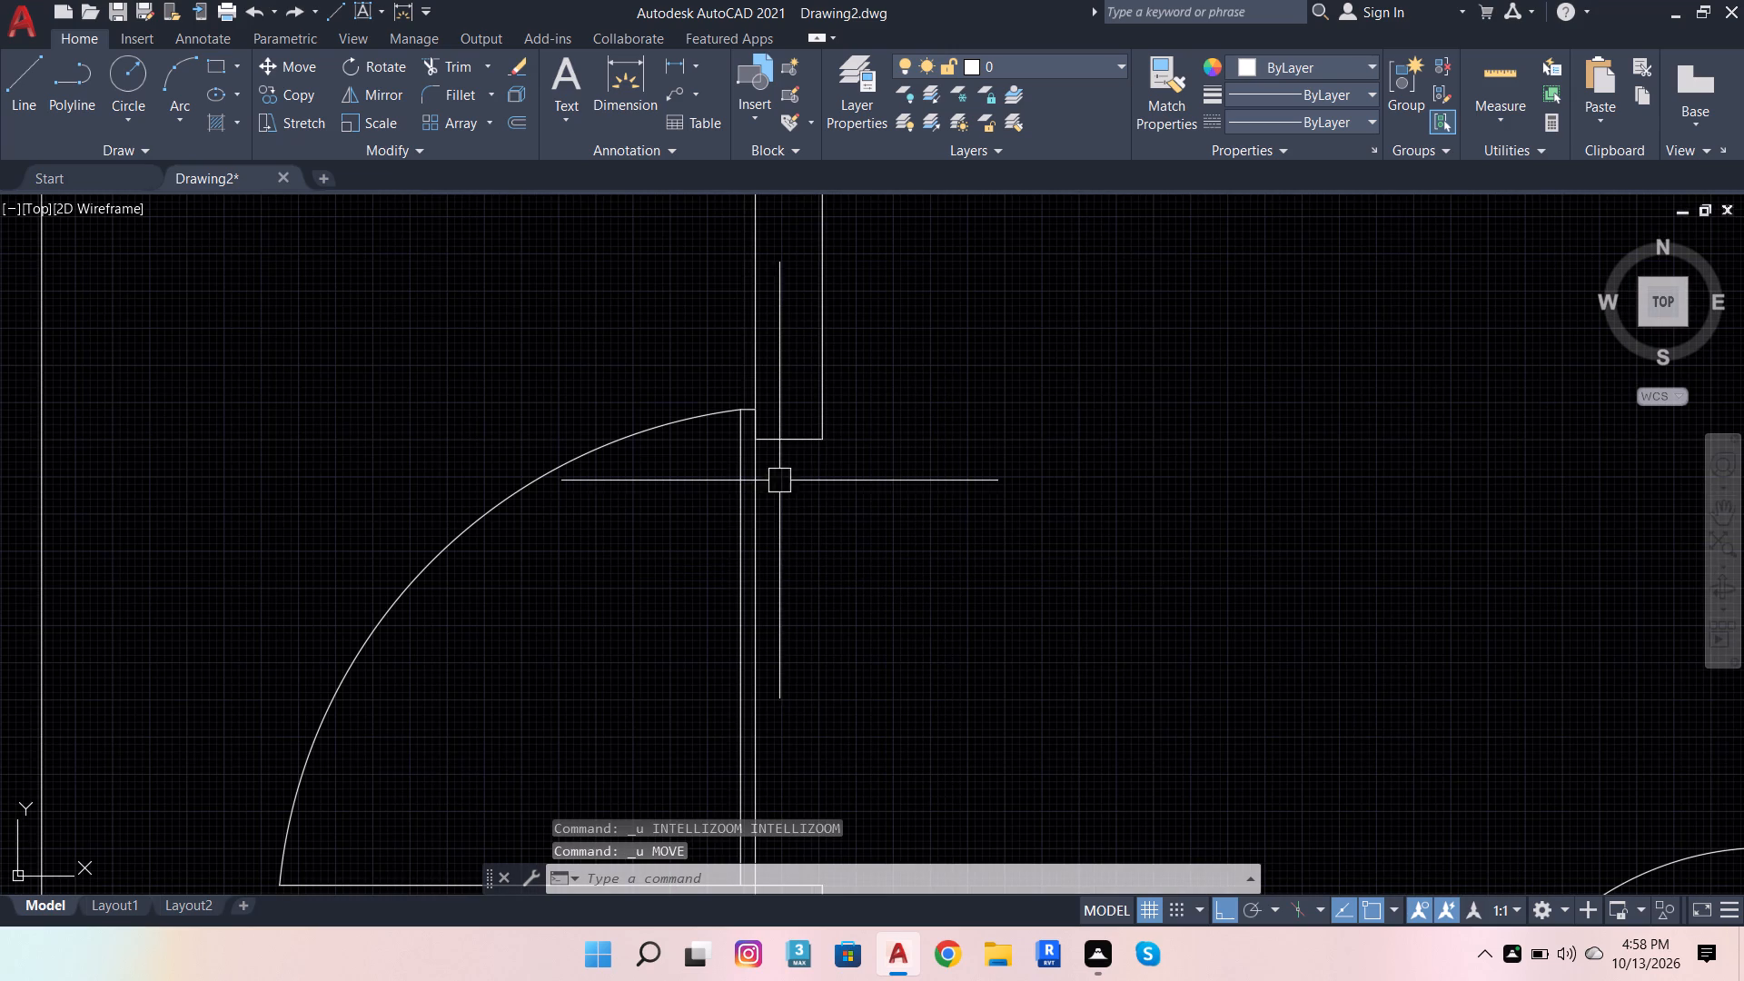
Move only the wall's end line above the wash opening up by 2 inches.
click(797, 439)
key(m)
key(space)
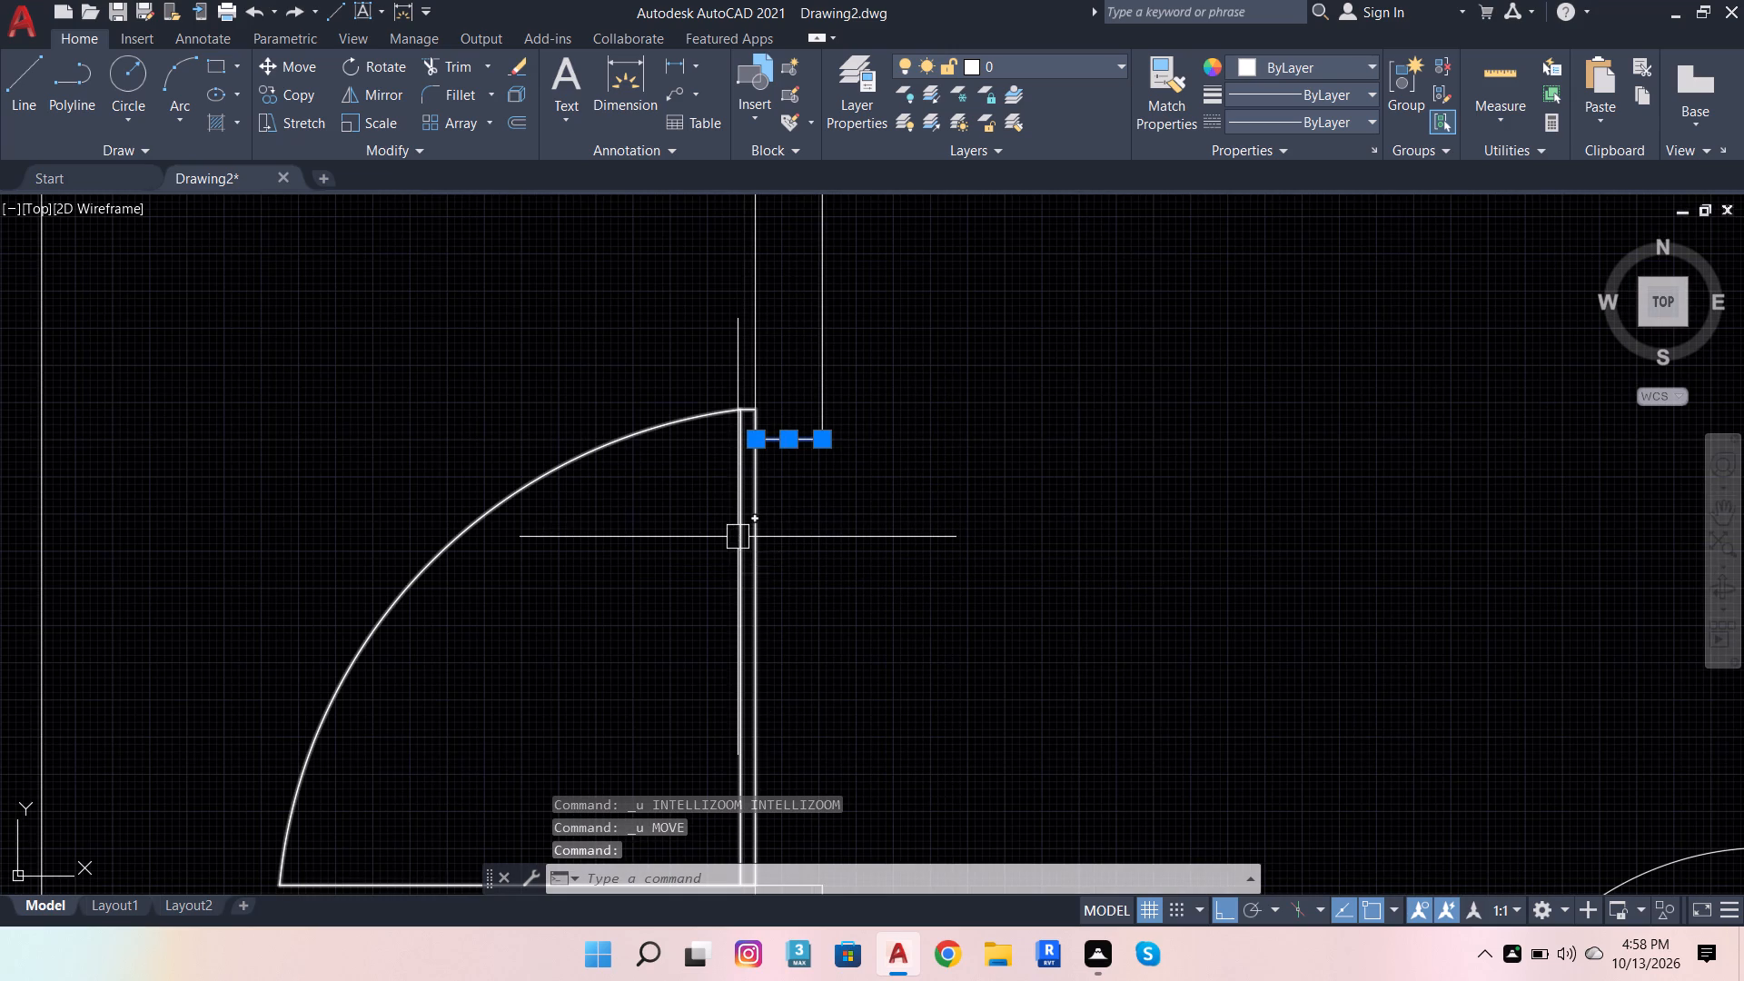
click(817, 437)
scroll(840, 554, down, 2)
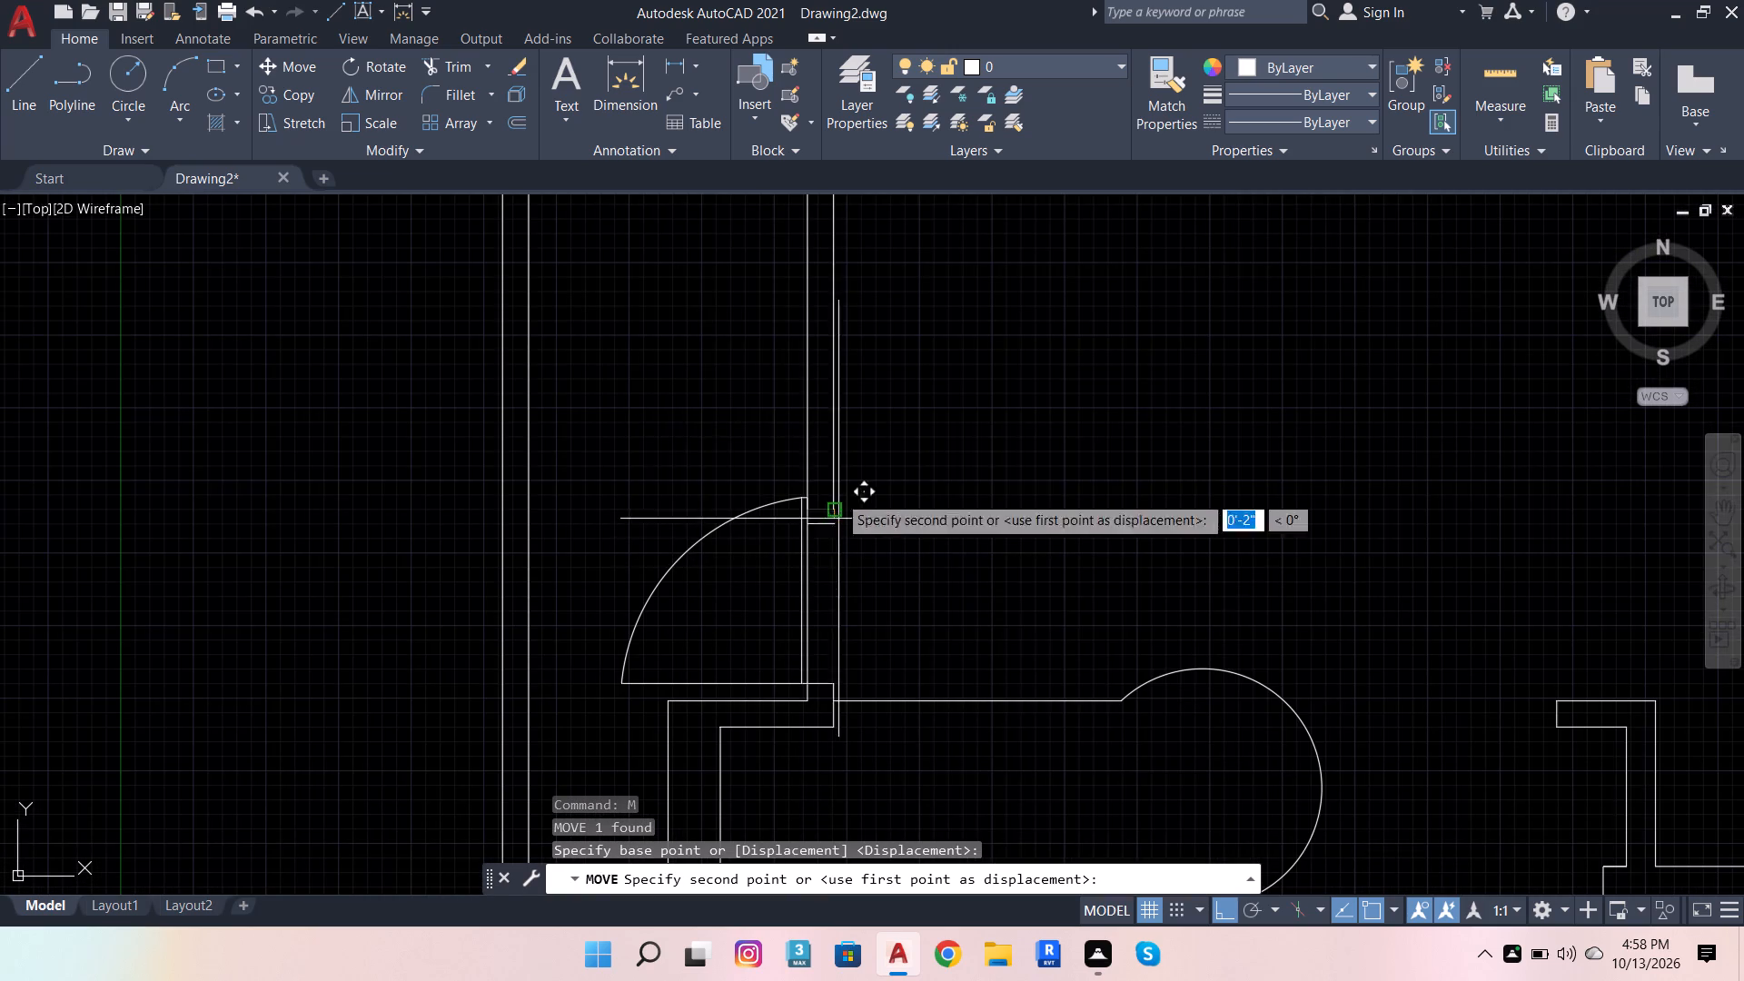
scroll(831, 415, up, 4)
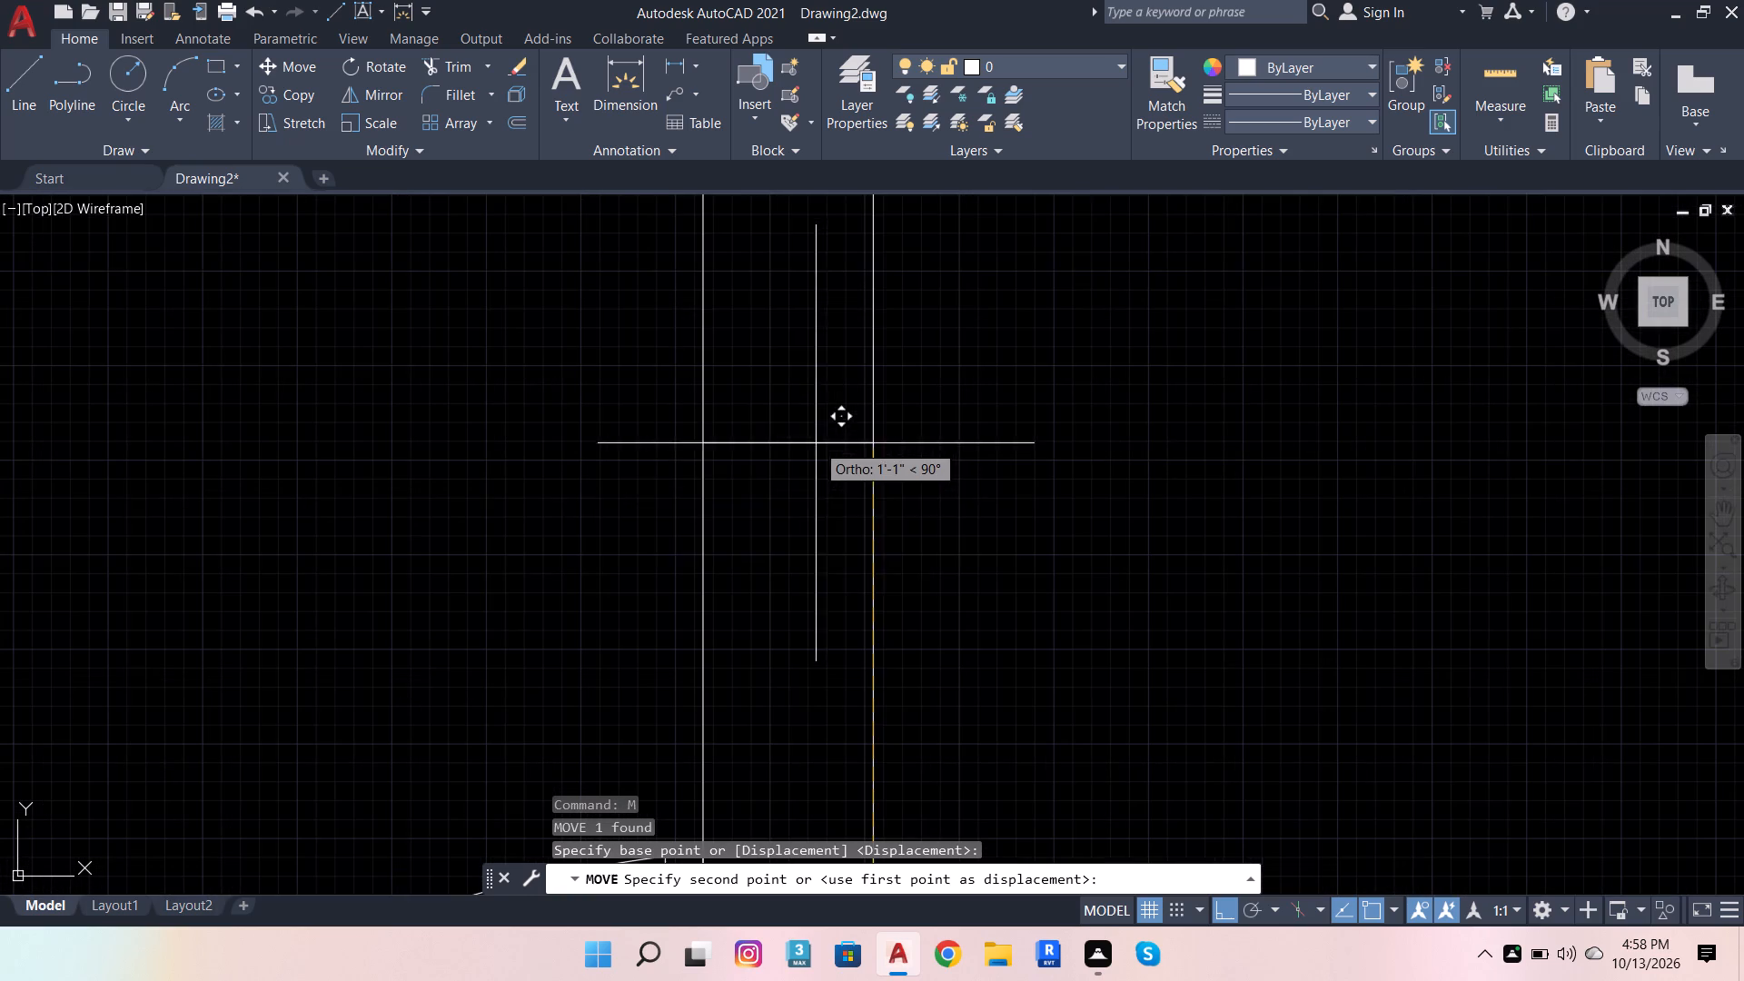
key(2)
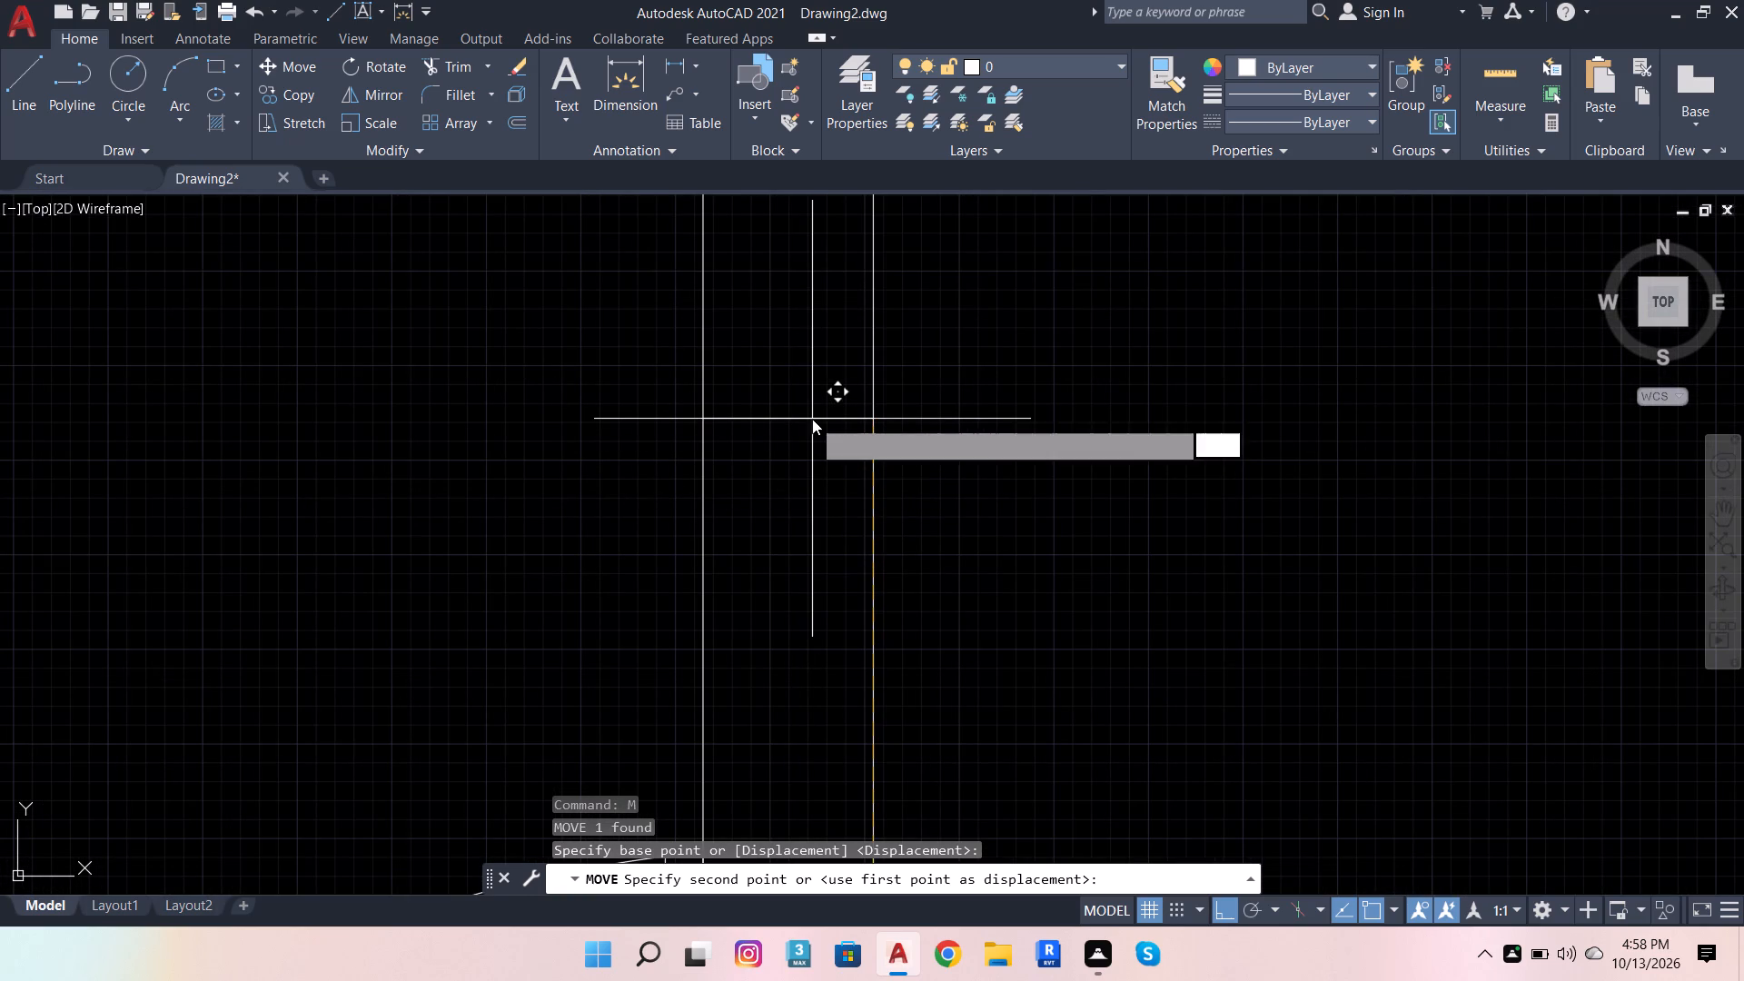
key(Return)
Trim the two vertical wall lines that extend below the moved end line at the wash opening.
scroll(812, 419, down, 3)
scroll(772, 471, up, 1)
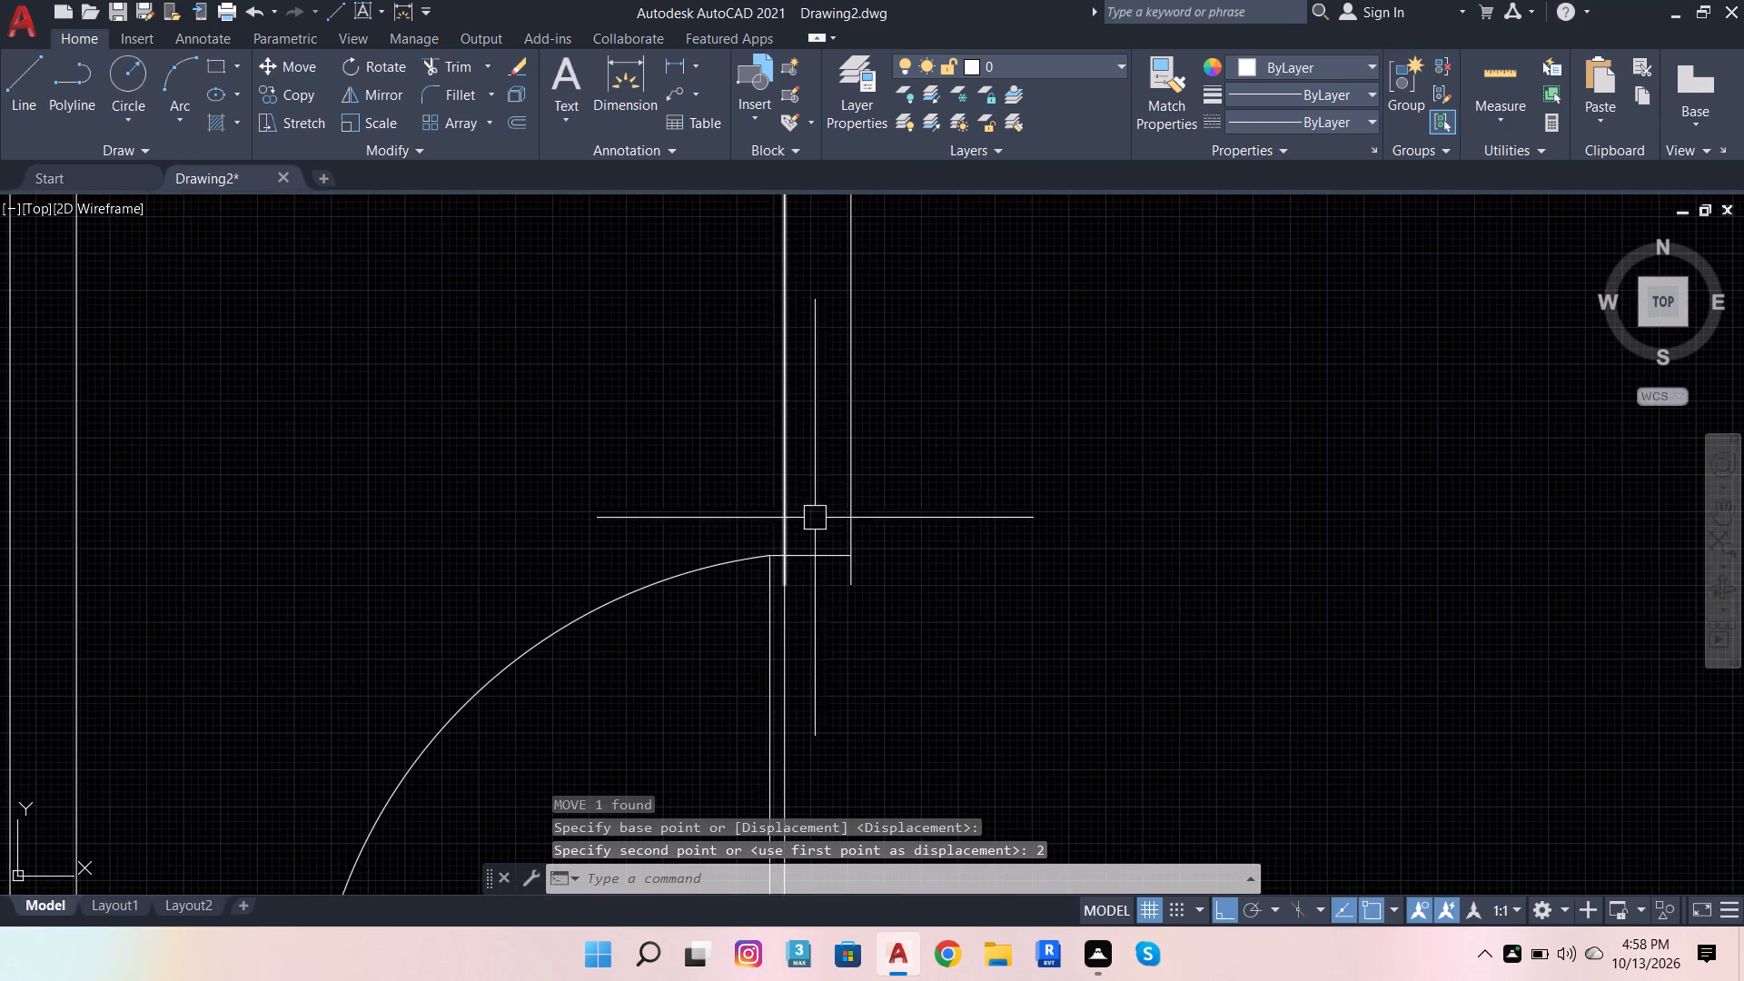
scroll(840, 541, up, 1)
key(space)
scroll(891, 590, up, 2)
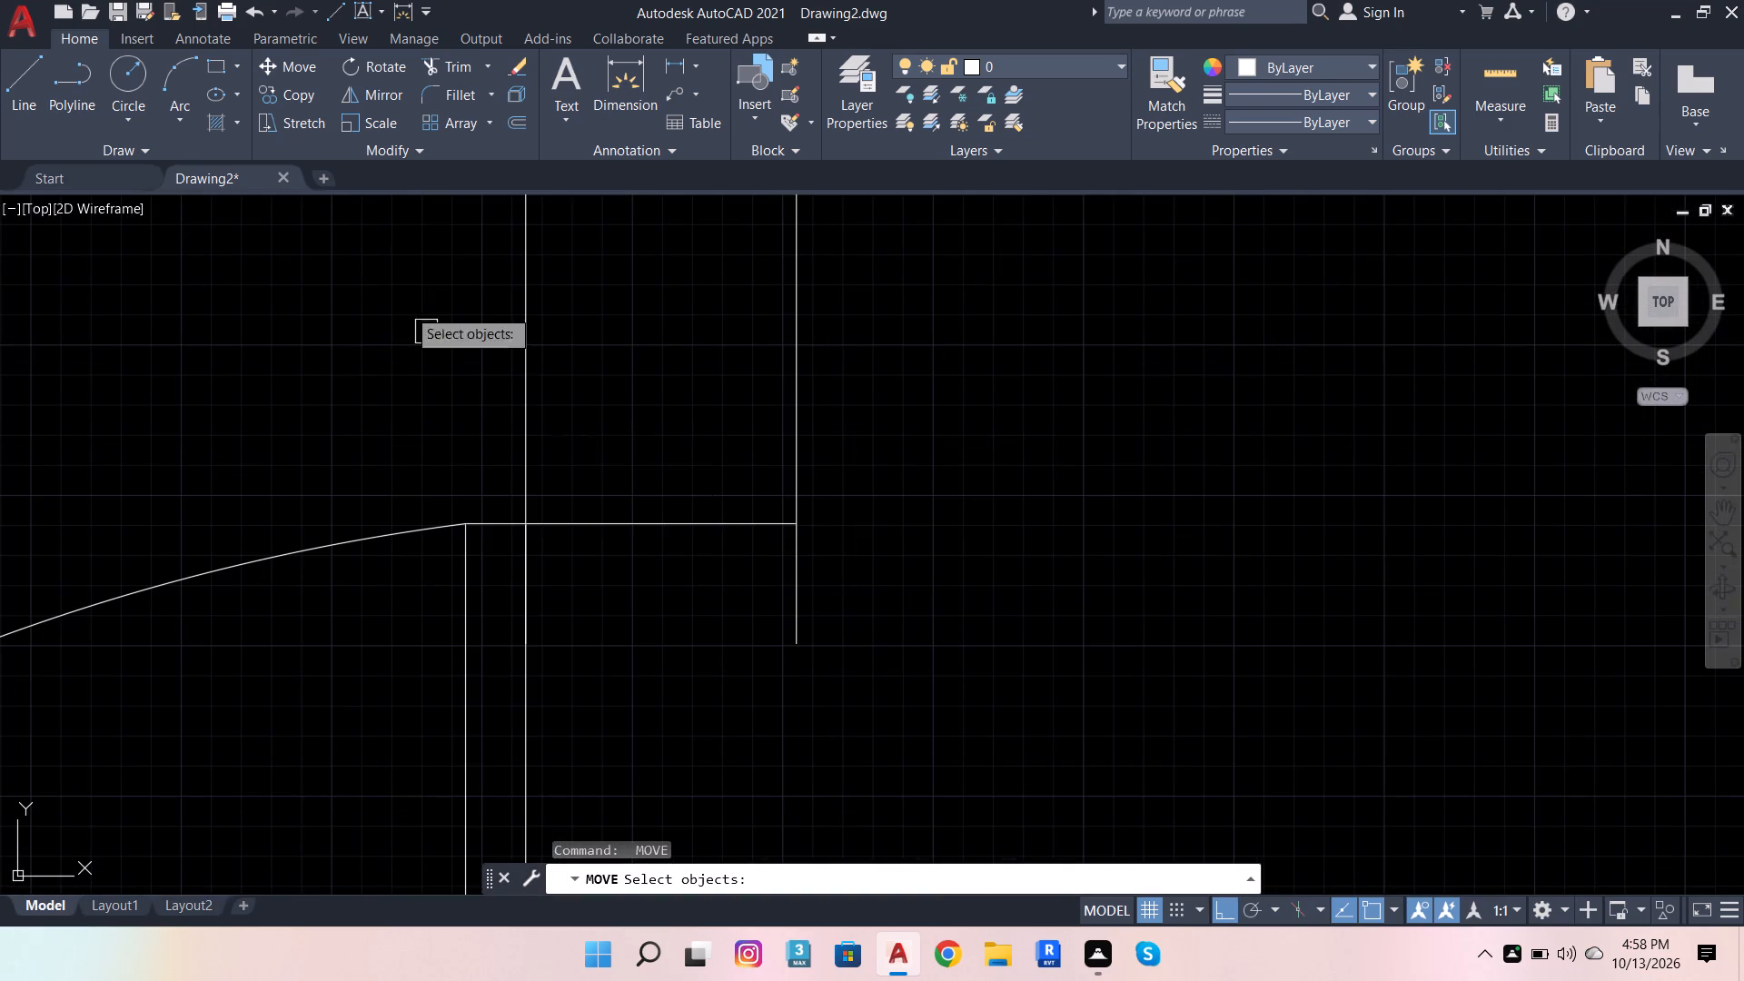
click(450, 66)
click(809, 627)
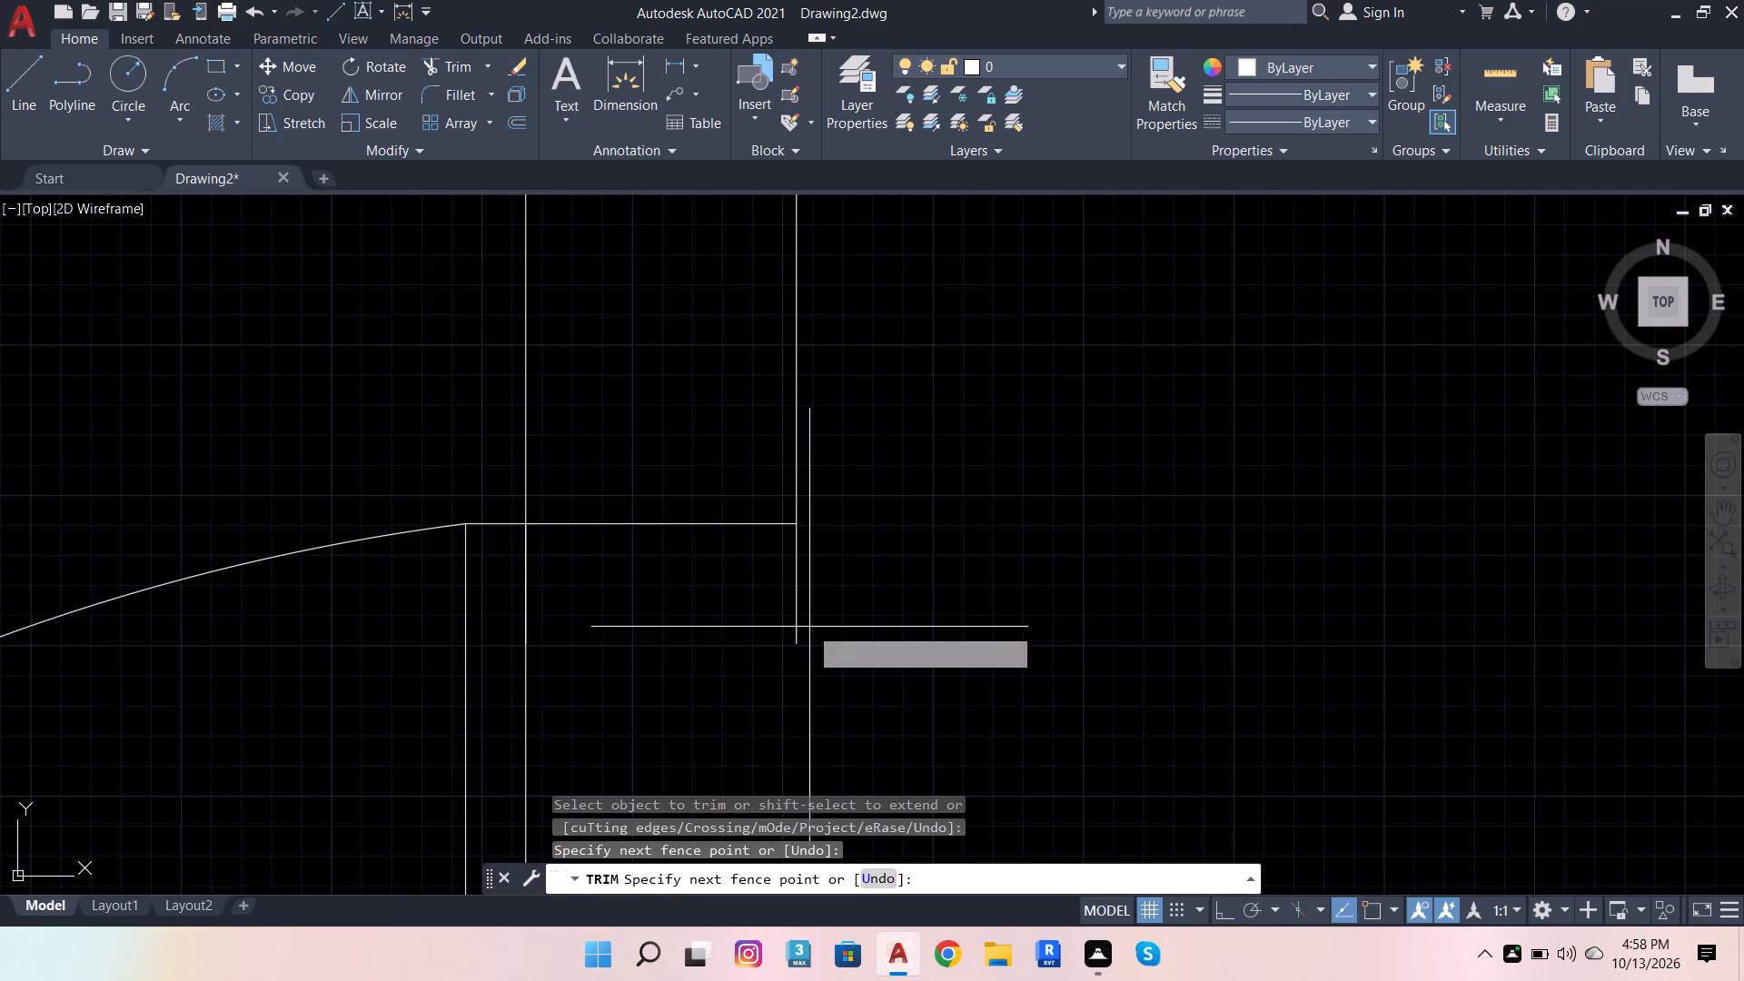
click(795, 619)
click(530, 579)
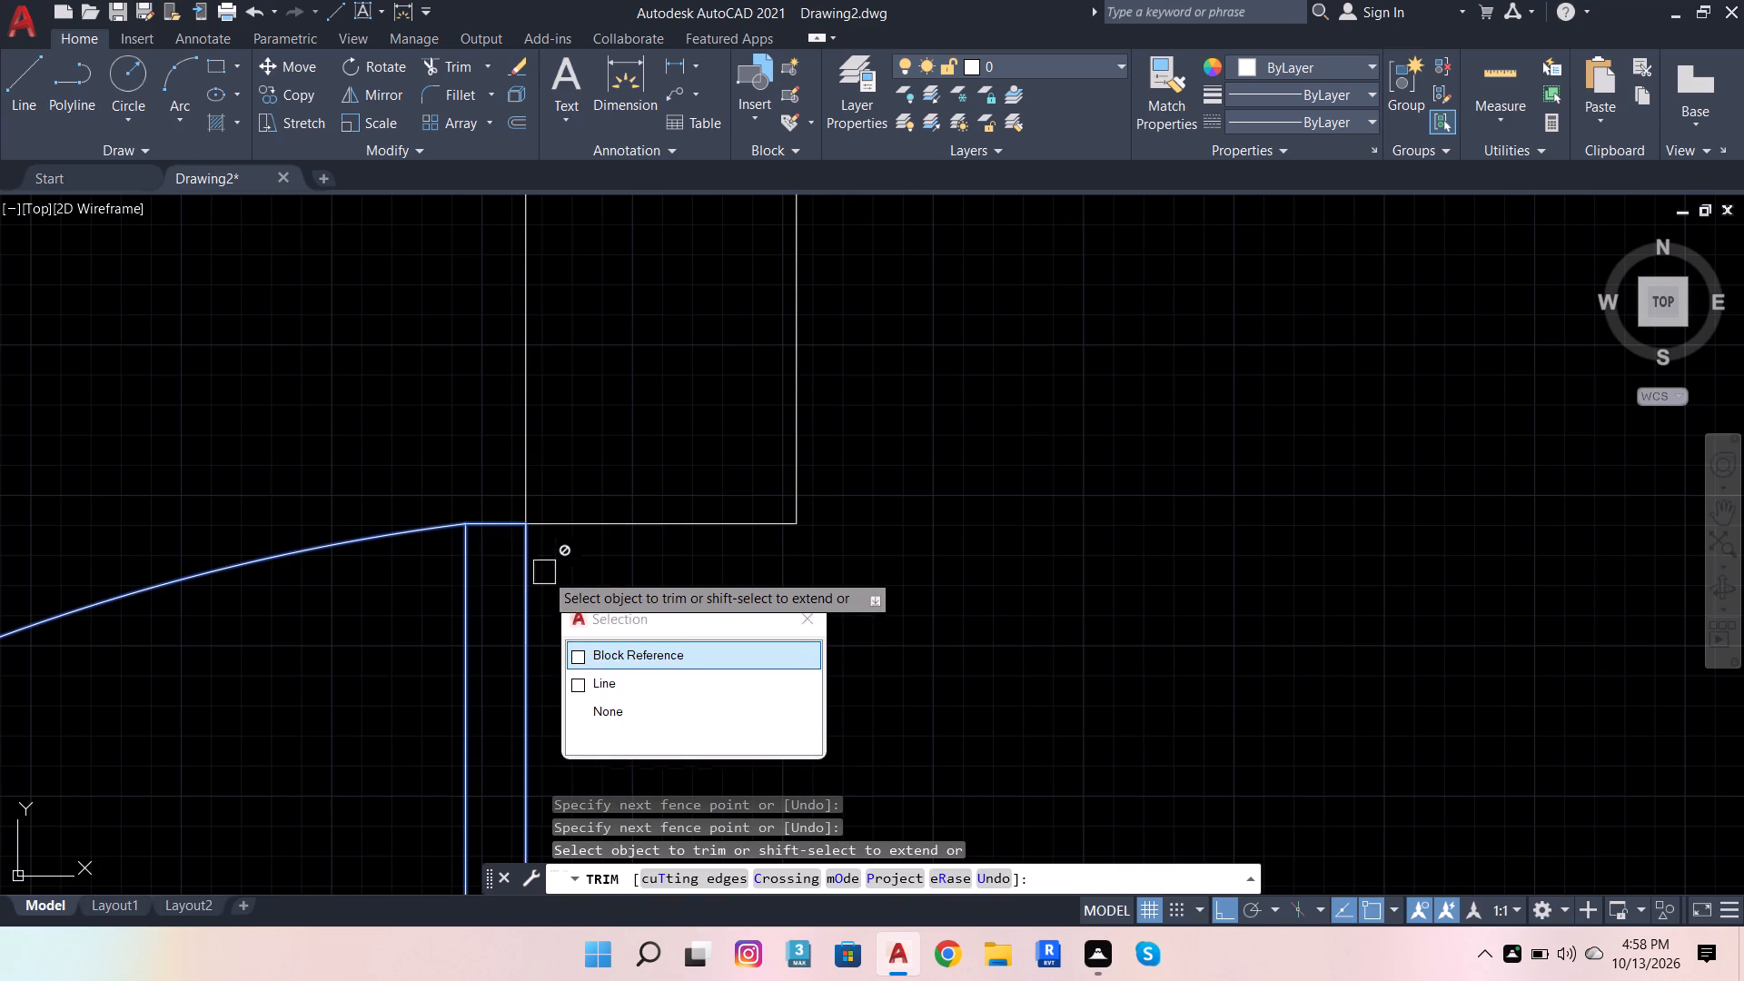
click(549, 570)
click(502, 580)
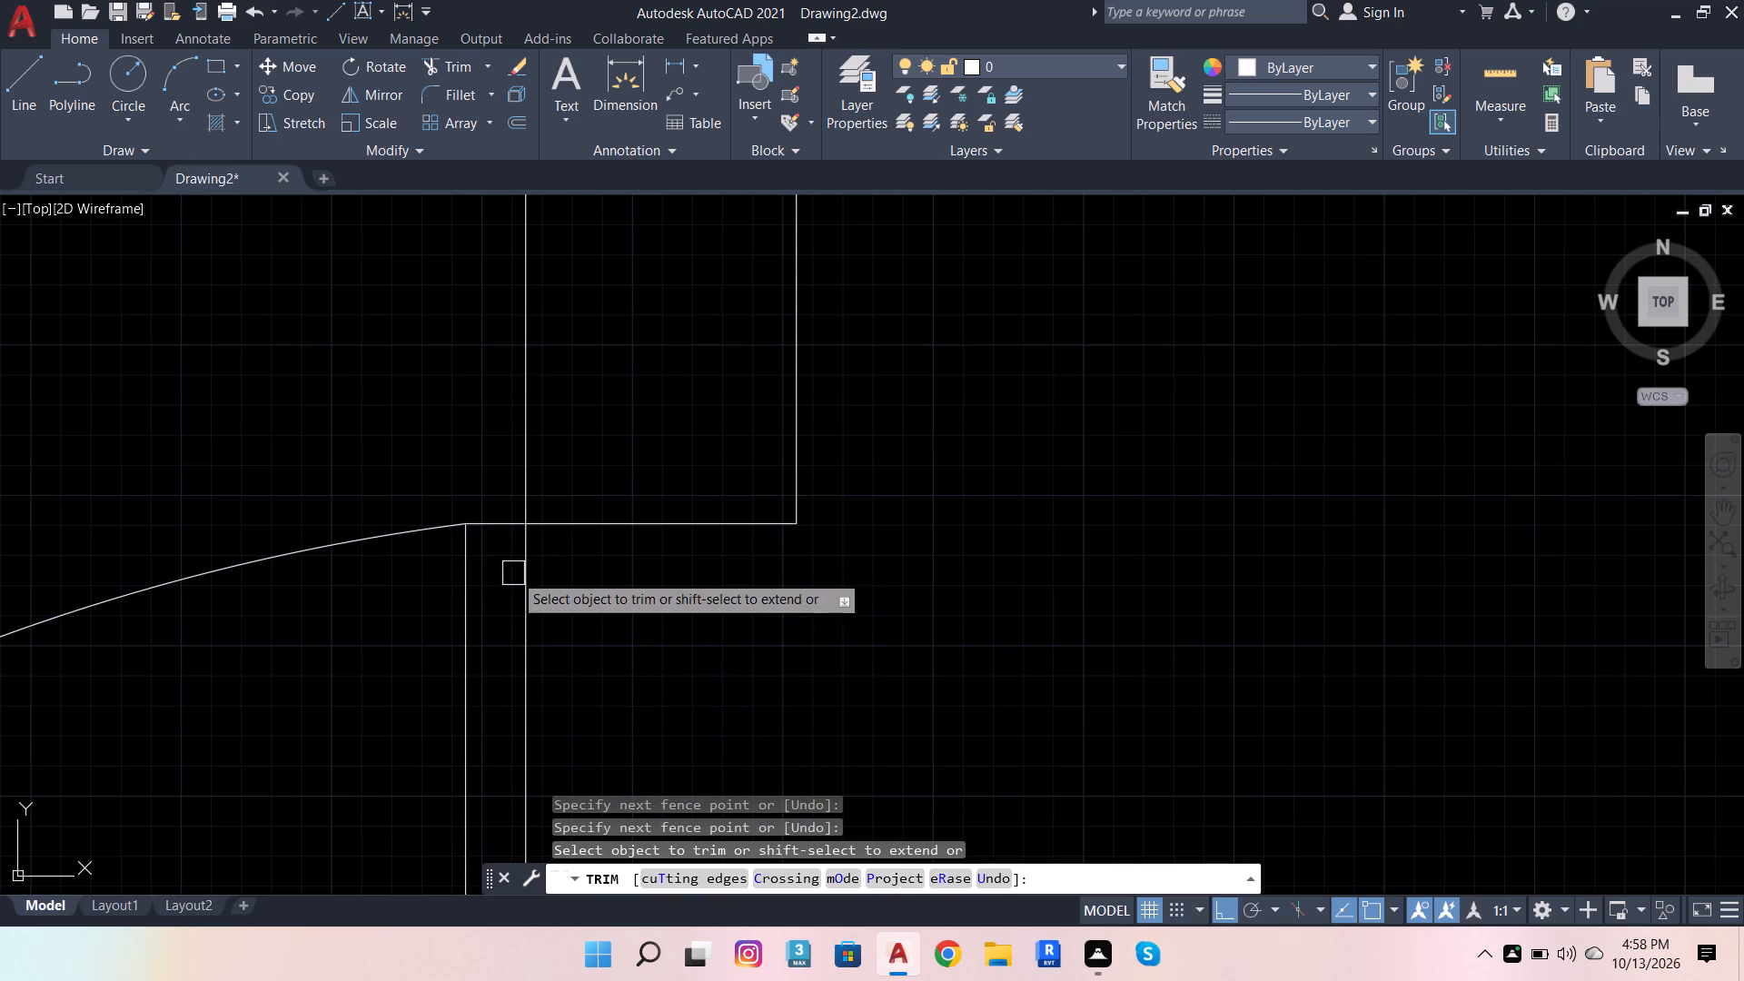
scroll(671, 596, down, 8)
key(space)
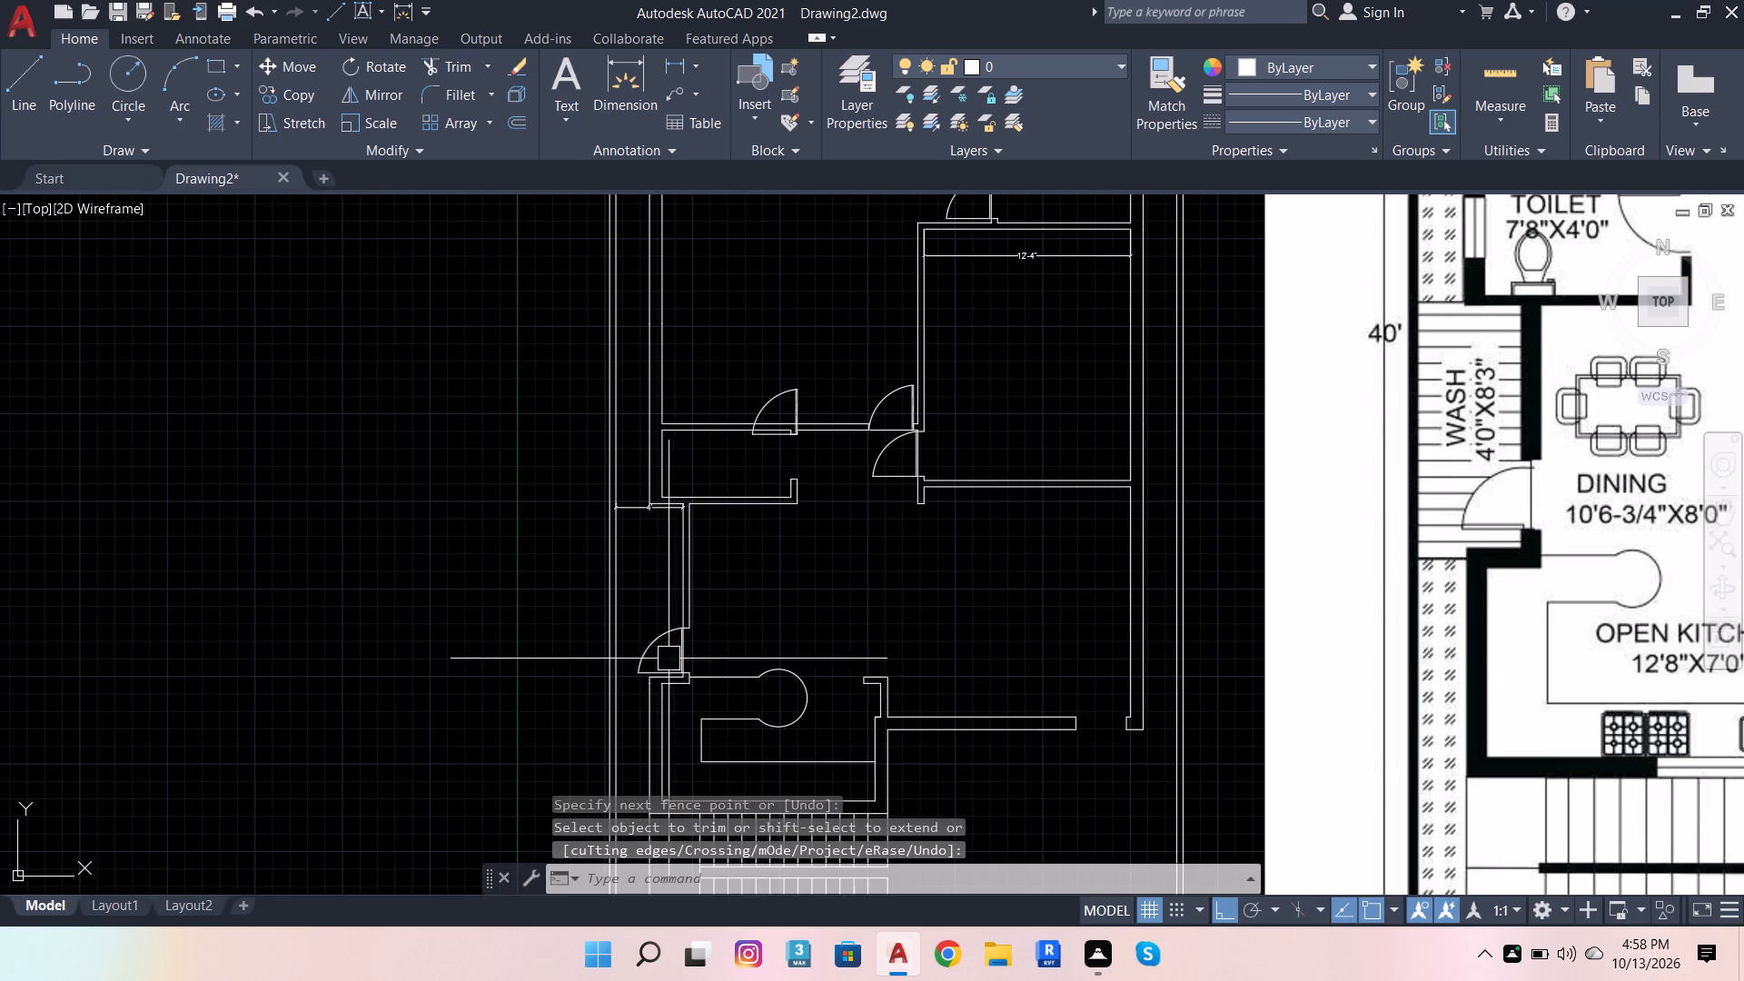
Rotate the wash opening's door block about 90° counterclockwise around its leaf's foot.
scroll(689, 662, up, 3)
key(Escape)
click(660, 645)
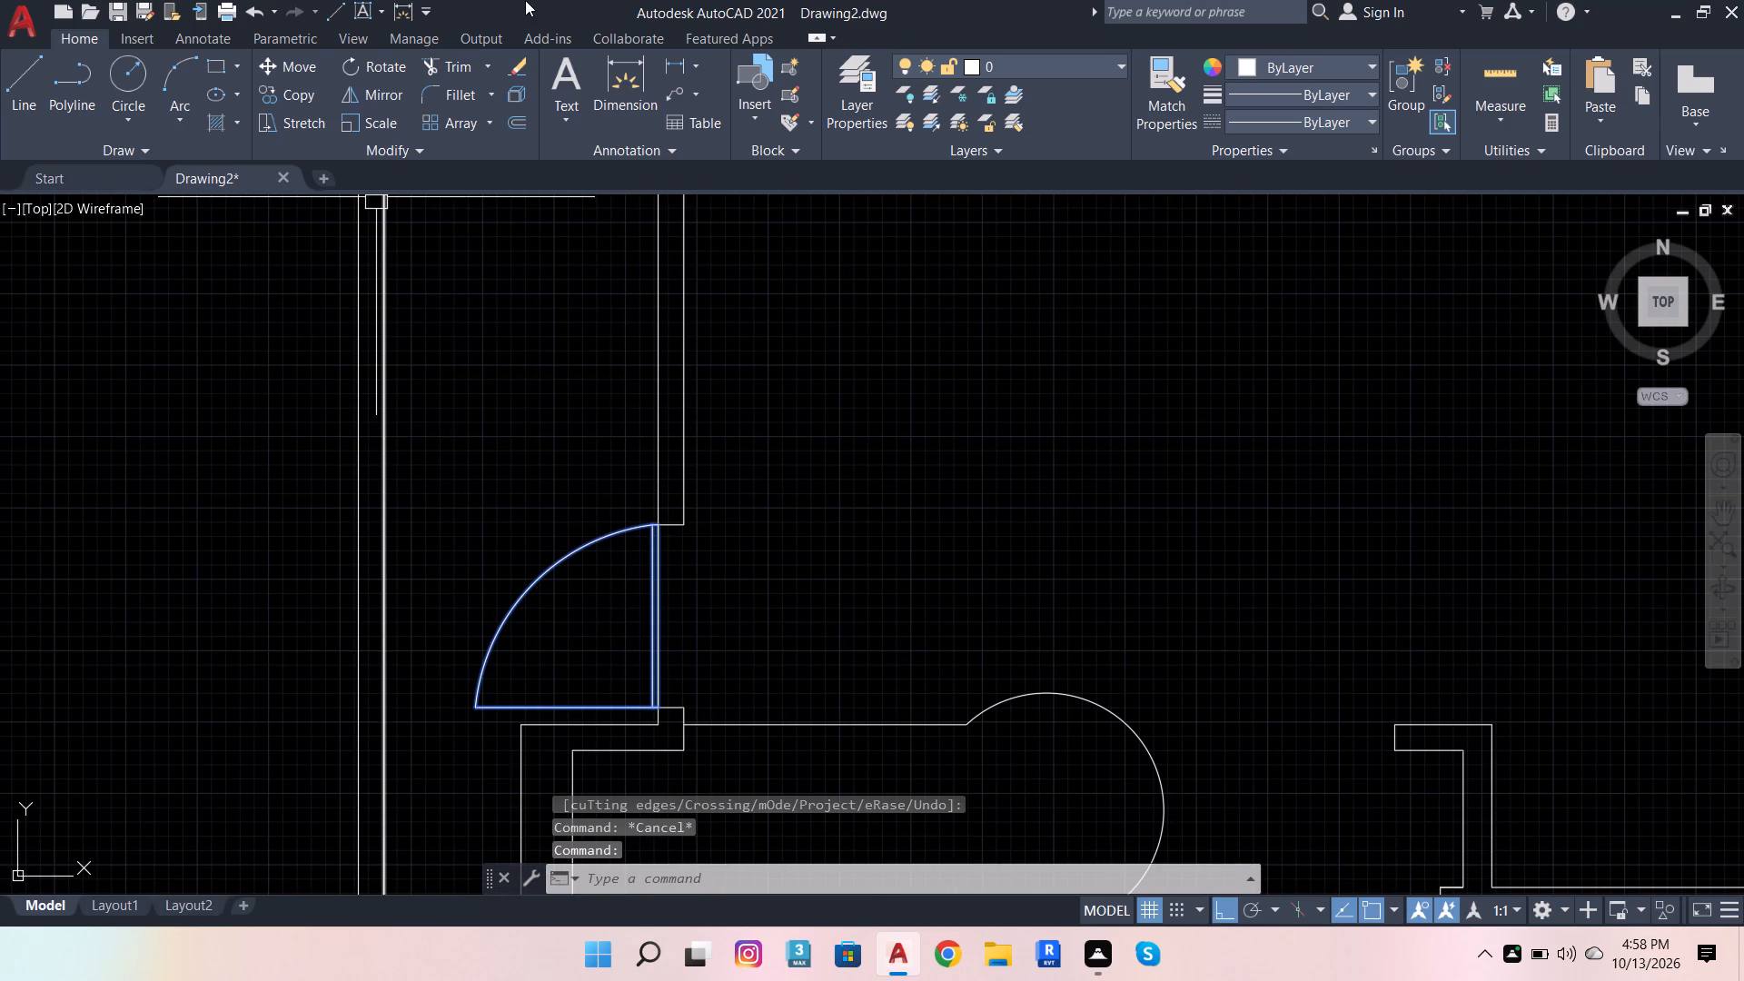
click(382, 63)
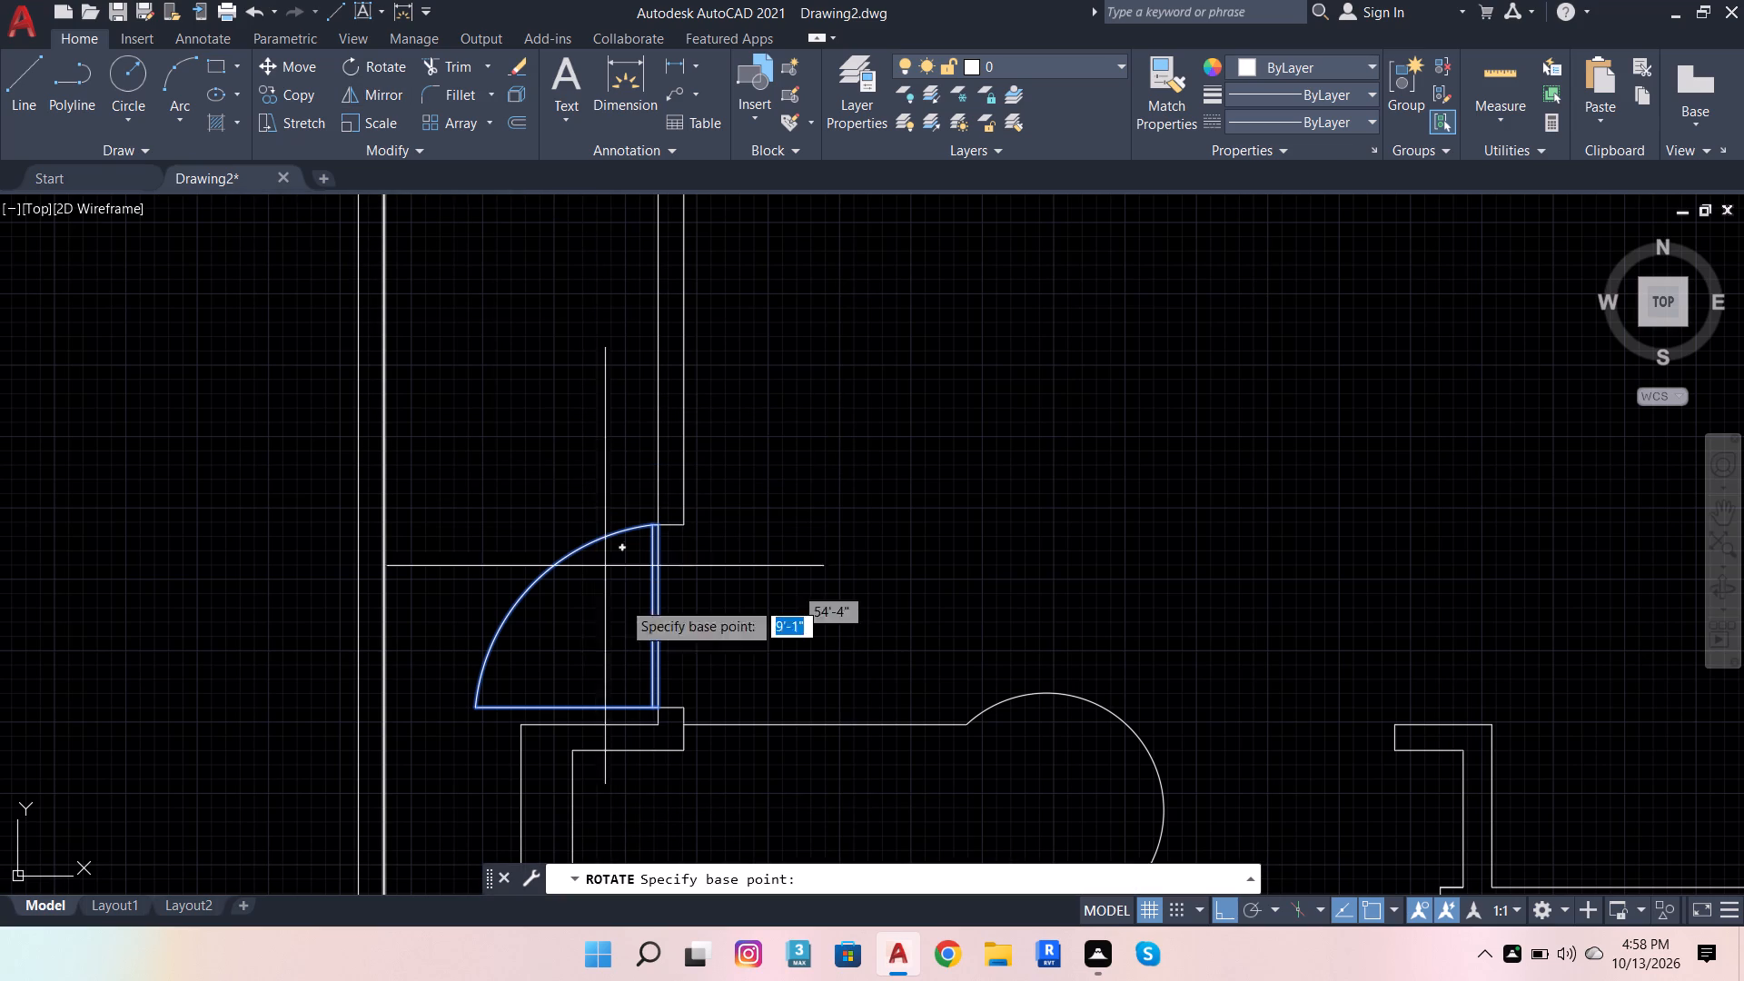
click(650, 707)
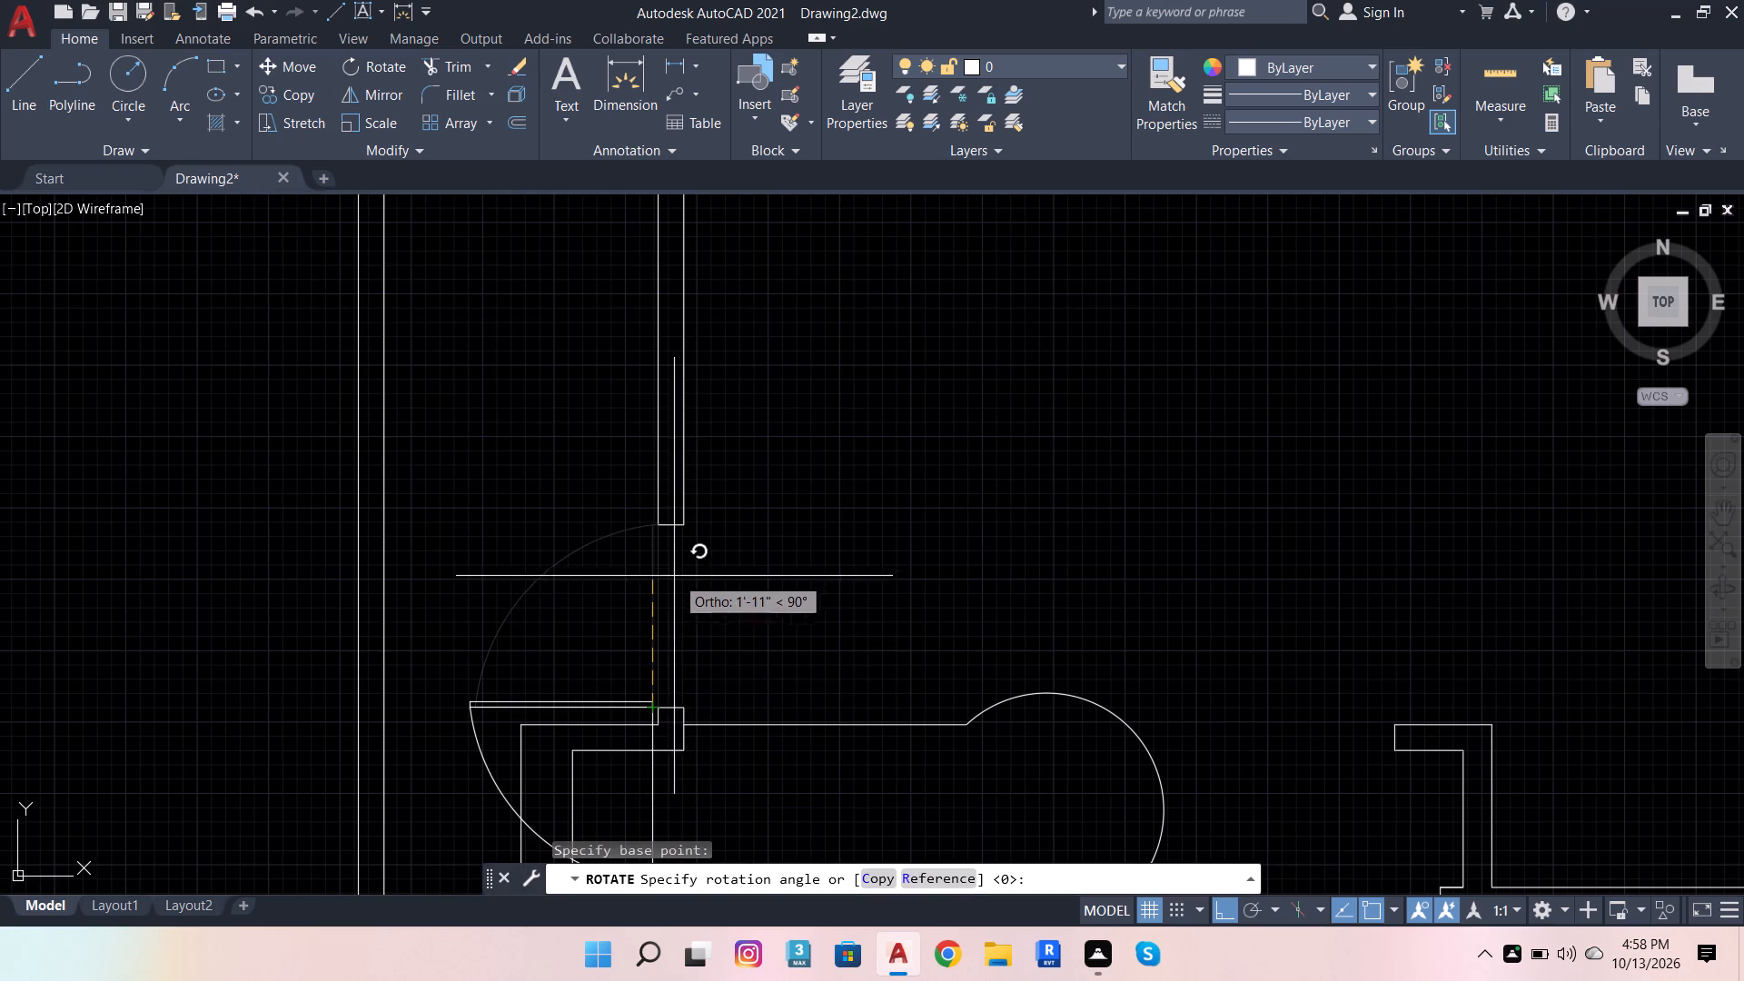
click(667, 580)
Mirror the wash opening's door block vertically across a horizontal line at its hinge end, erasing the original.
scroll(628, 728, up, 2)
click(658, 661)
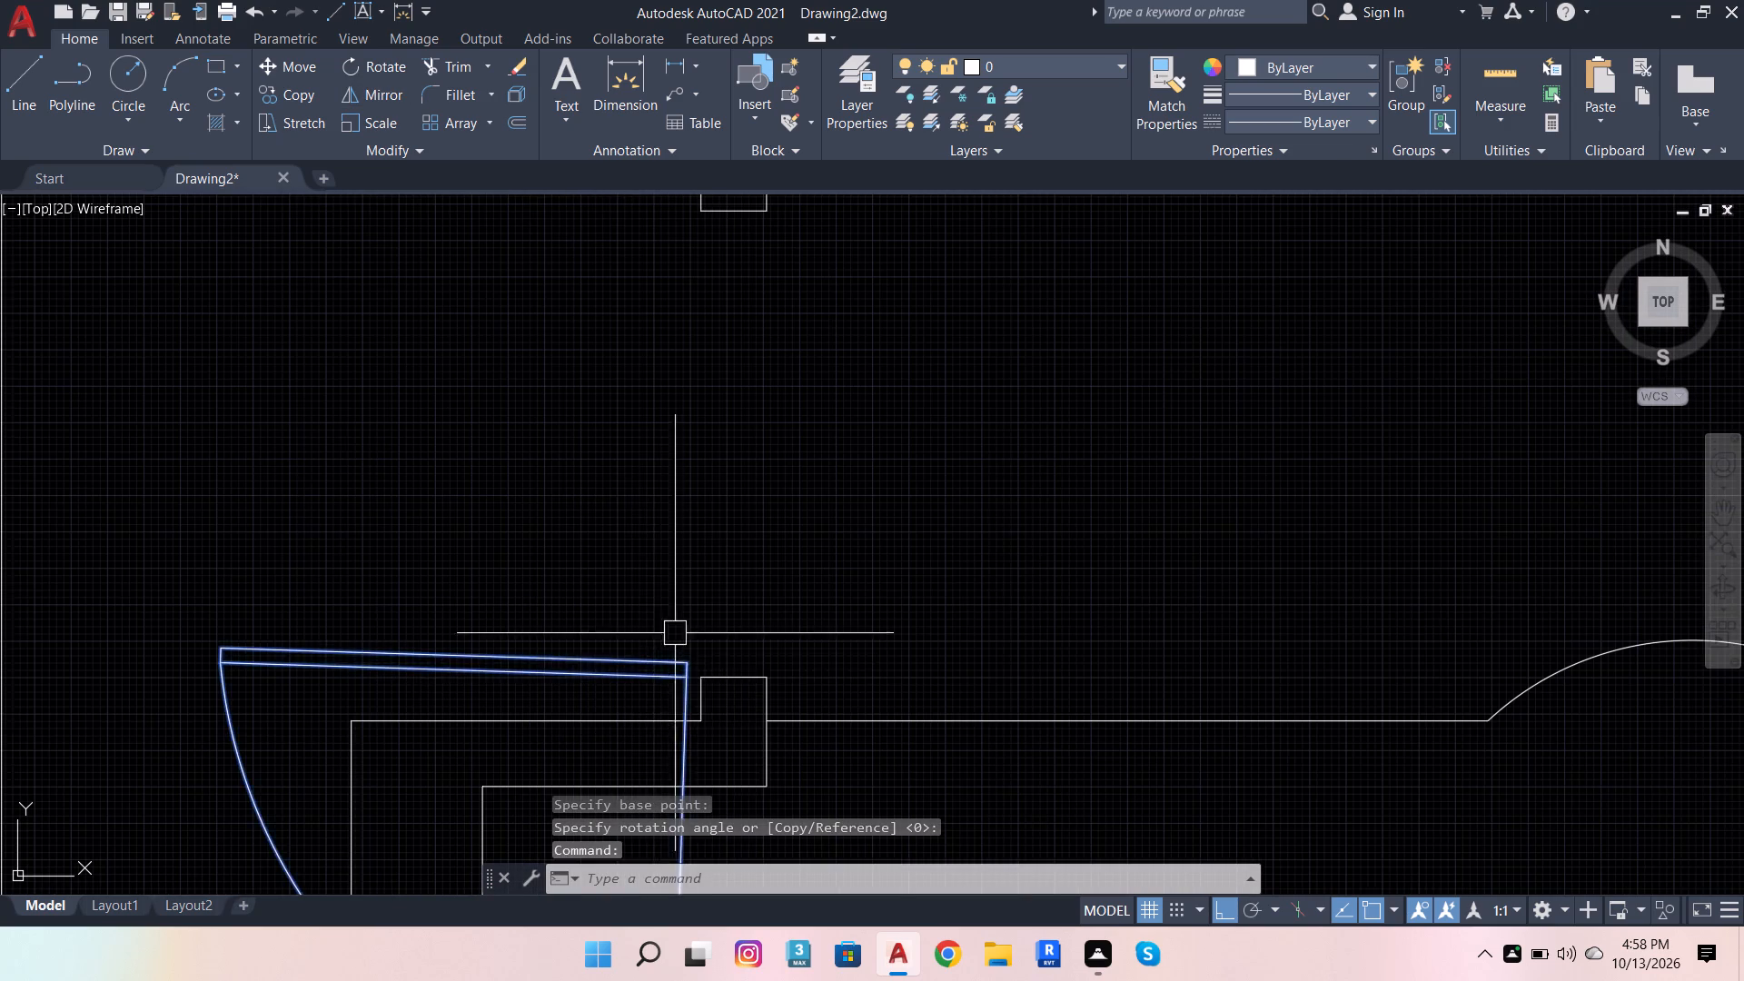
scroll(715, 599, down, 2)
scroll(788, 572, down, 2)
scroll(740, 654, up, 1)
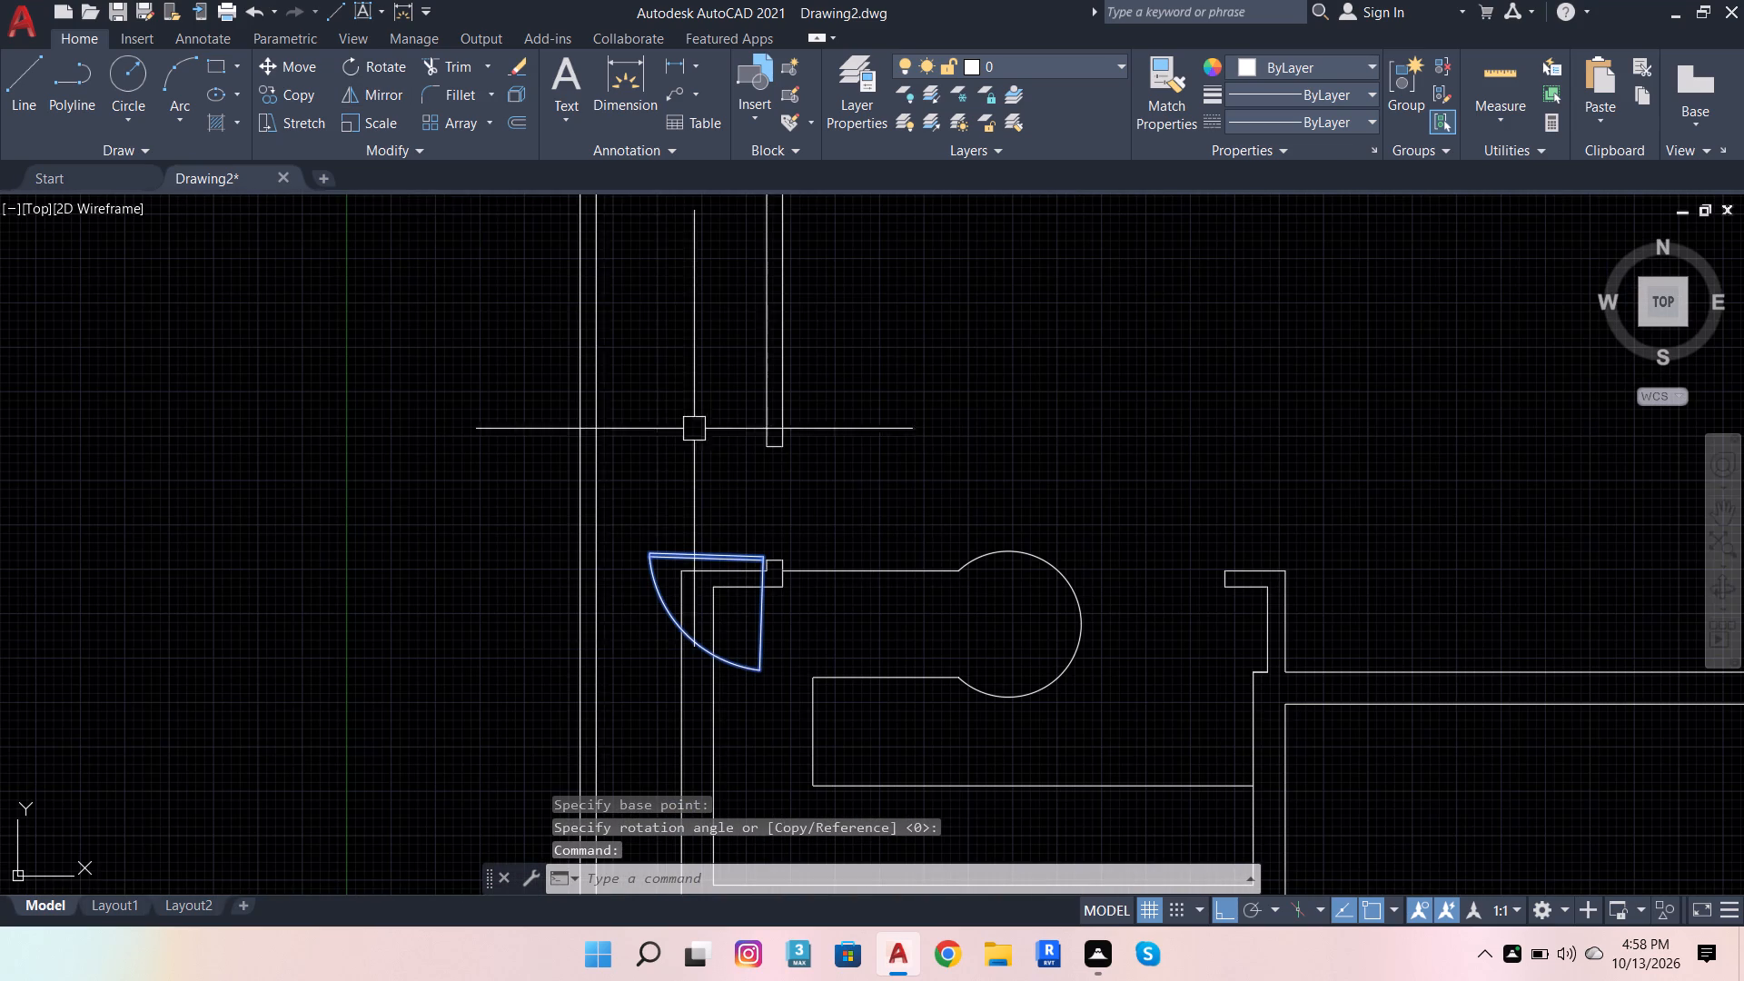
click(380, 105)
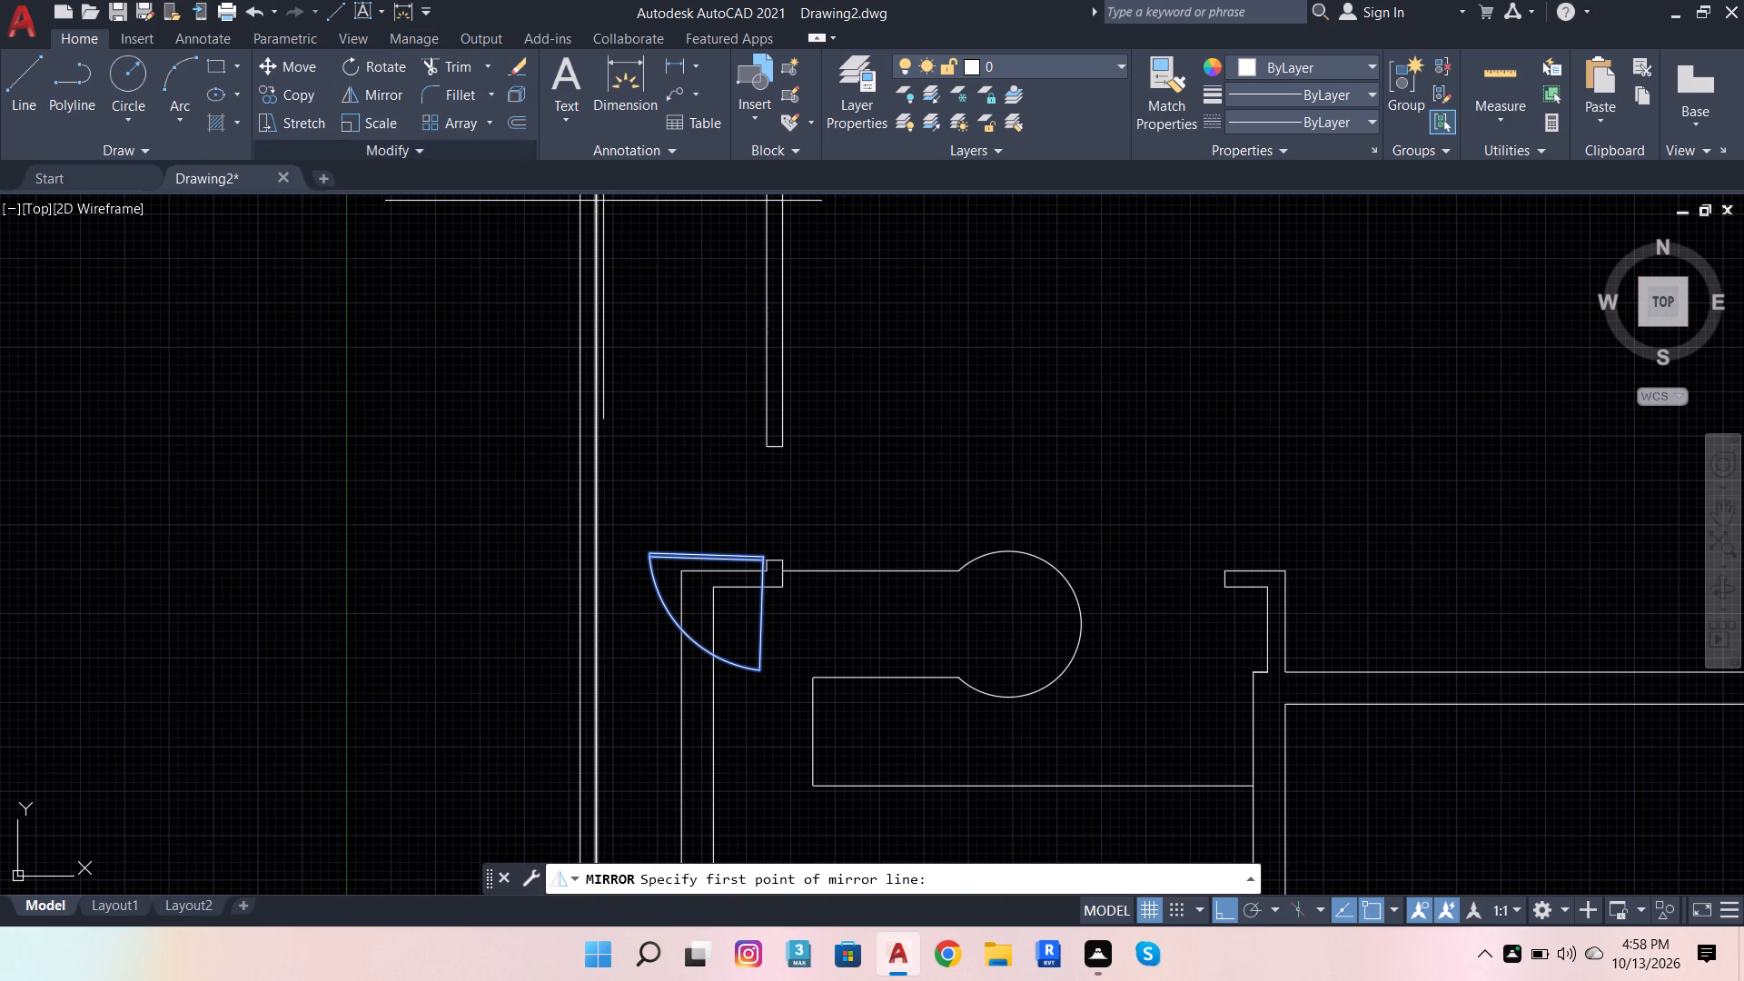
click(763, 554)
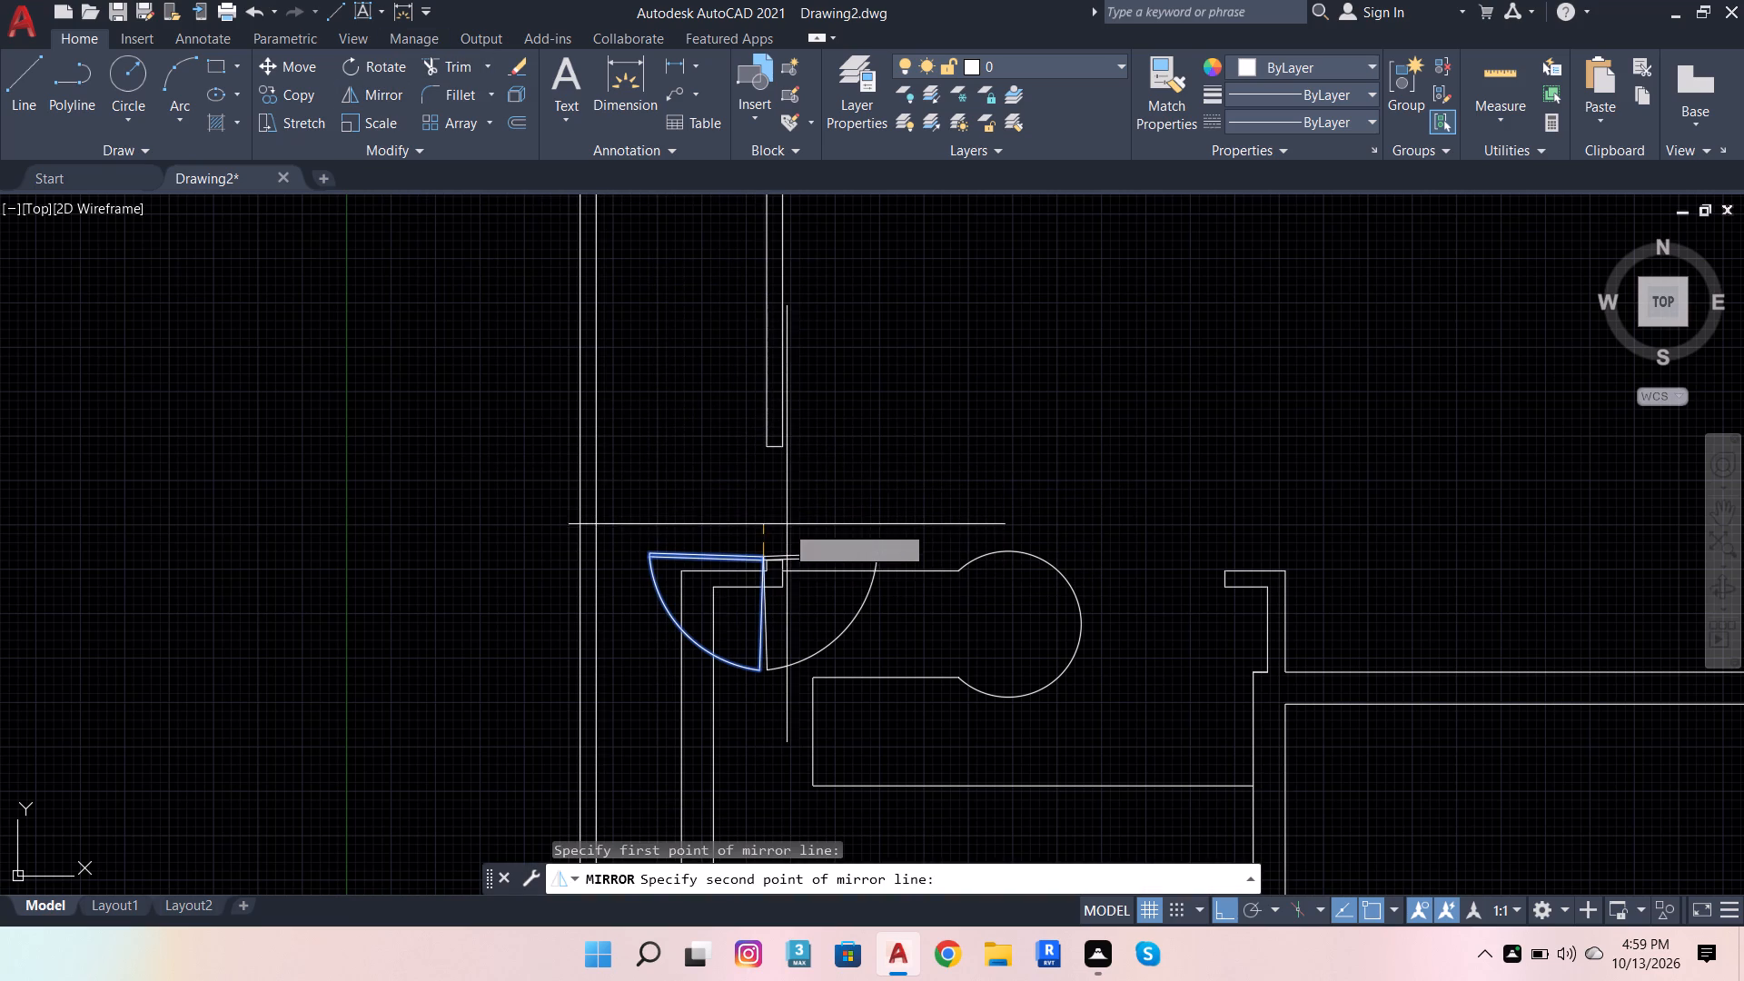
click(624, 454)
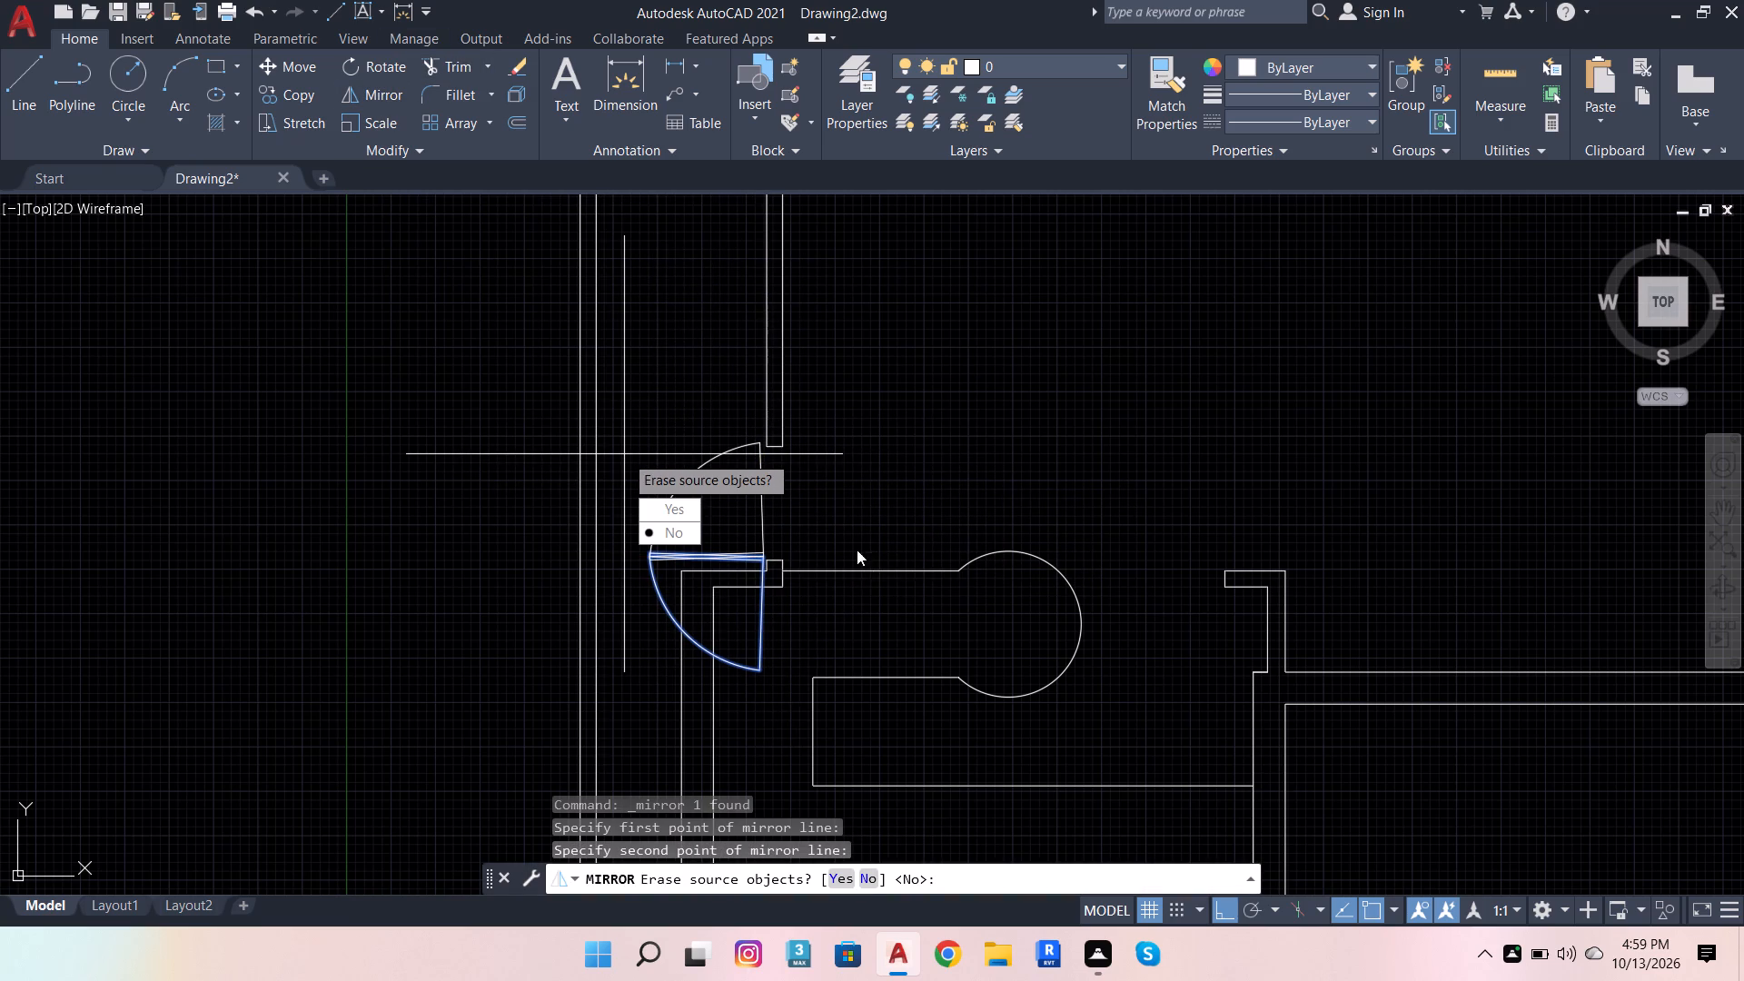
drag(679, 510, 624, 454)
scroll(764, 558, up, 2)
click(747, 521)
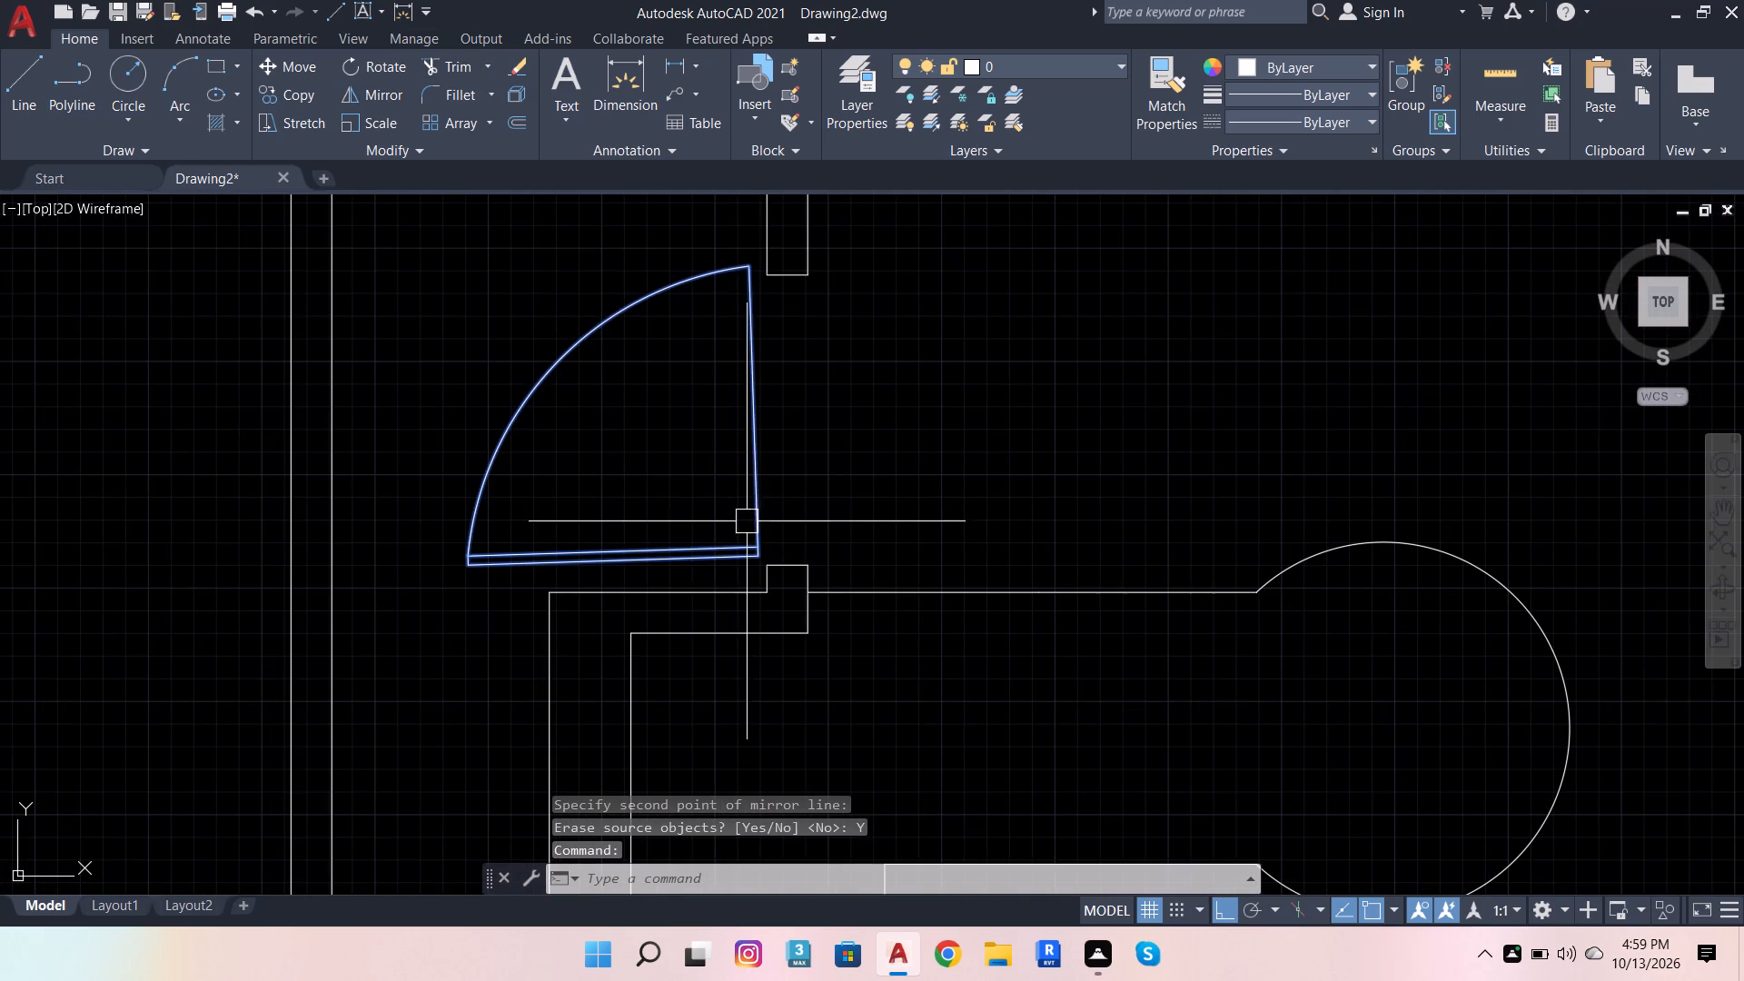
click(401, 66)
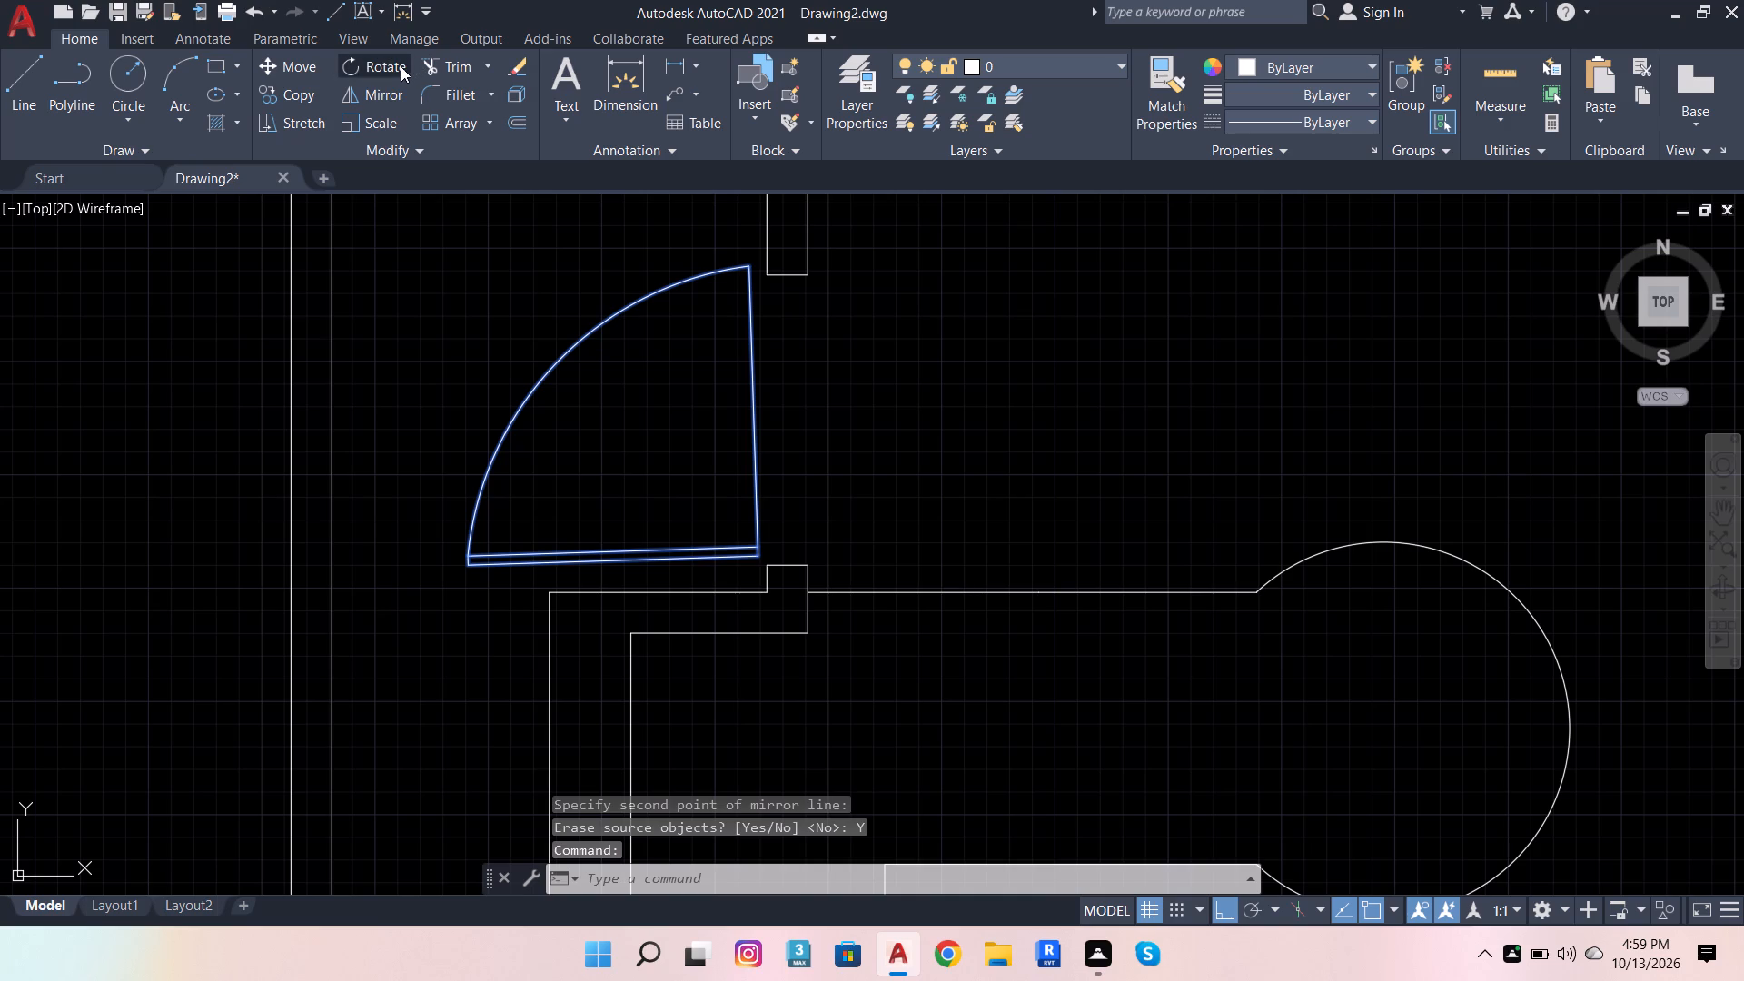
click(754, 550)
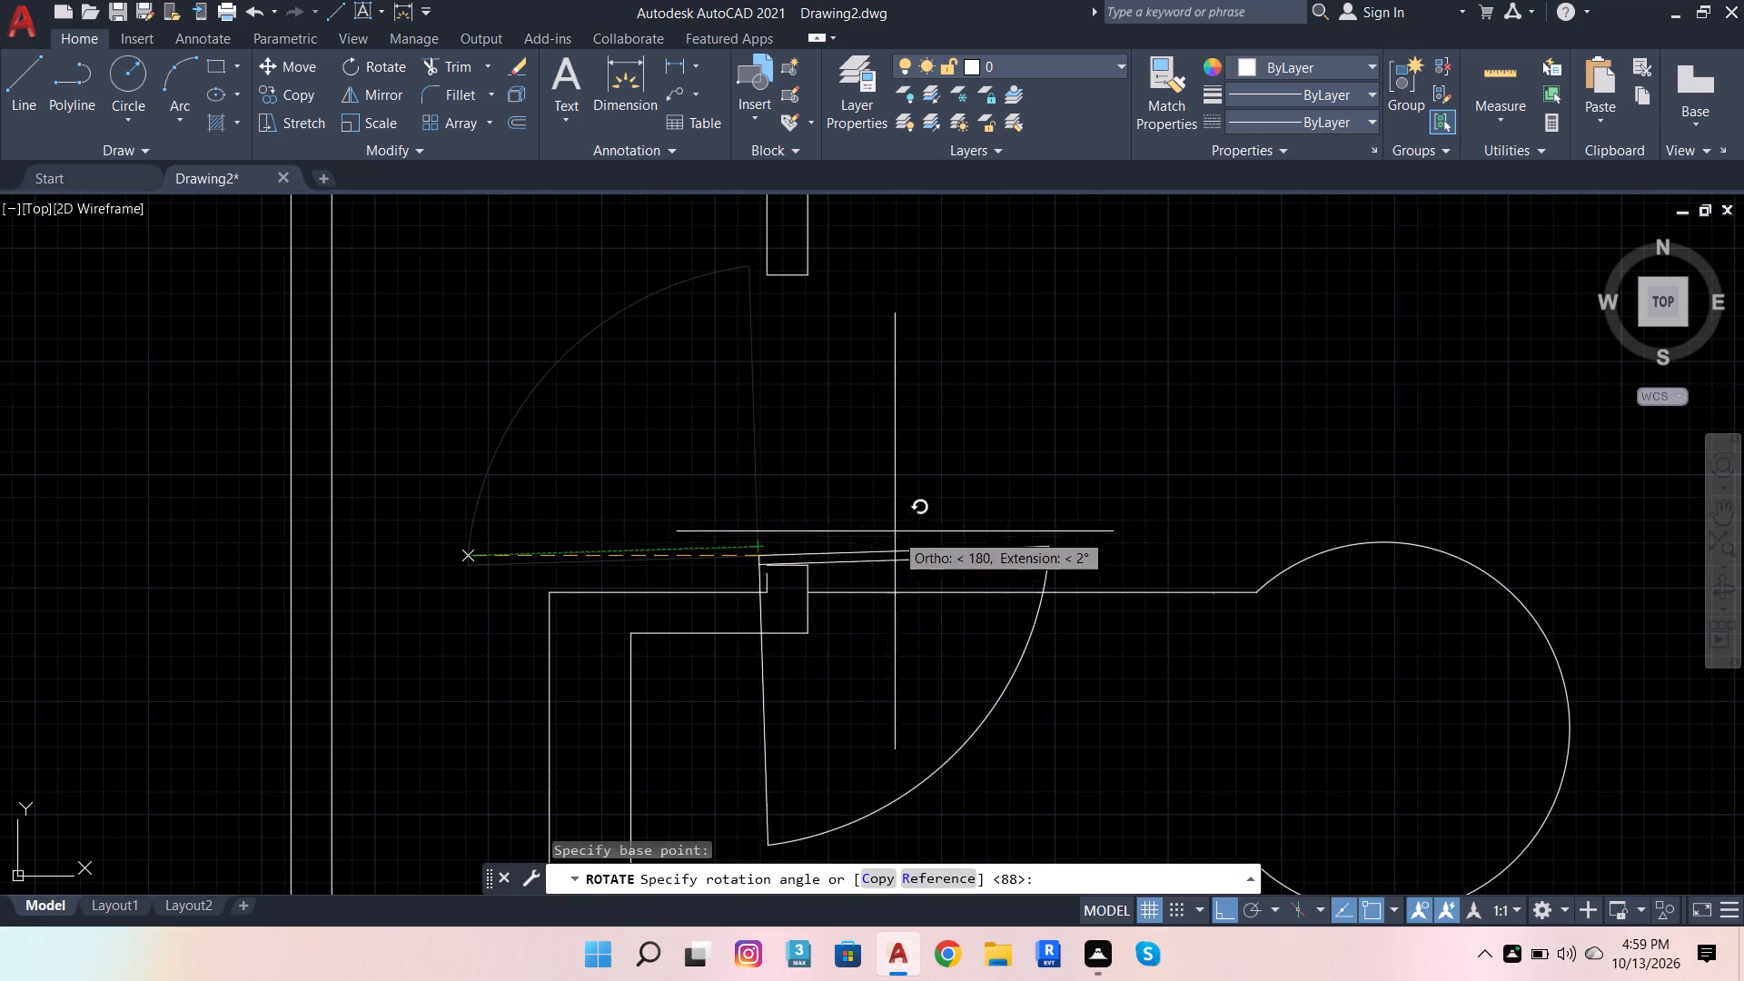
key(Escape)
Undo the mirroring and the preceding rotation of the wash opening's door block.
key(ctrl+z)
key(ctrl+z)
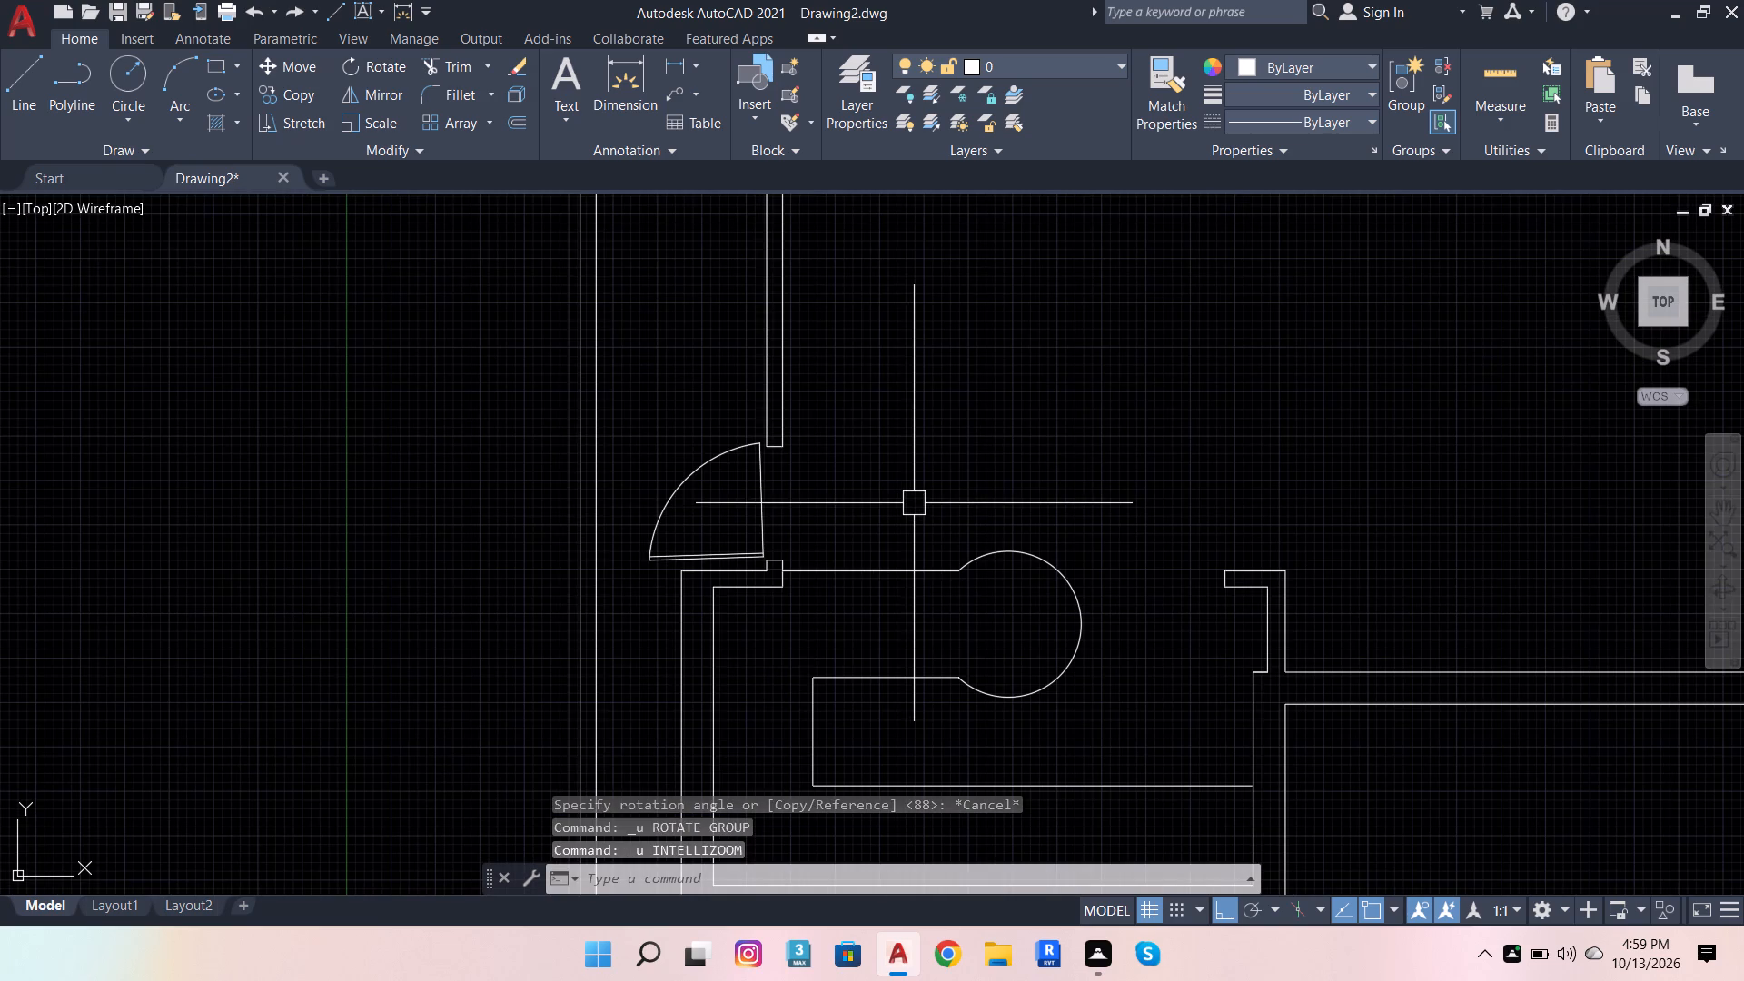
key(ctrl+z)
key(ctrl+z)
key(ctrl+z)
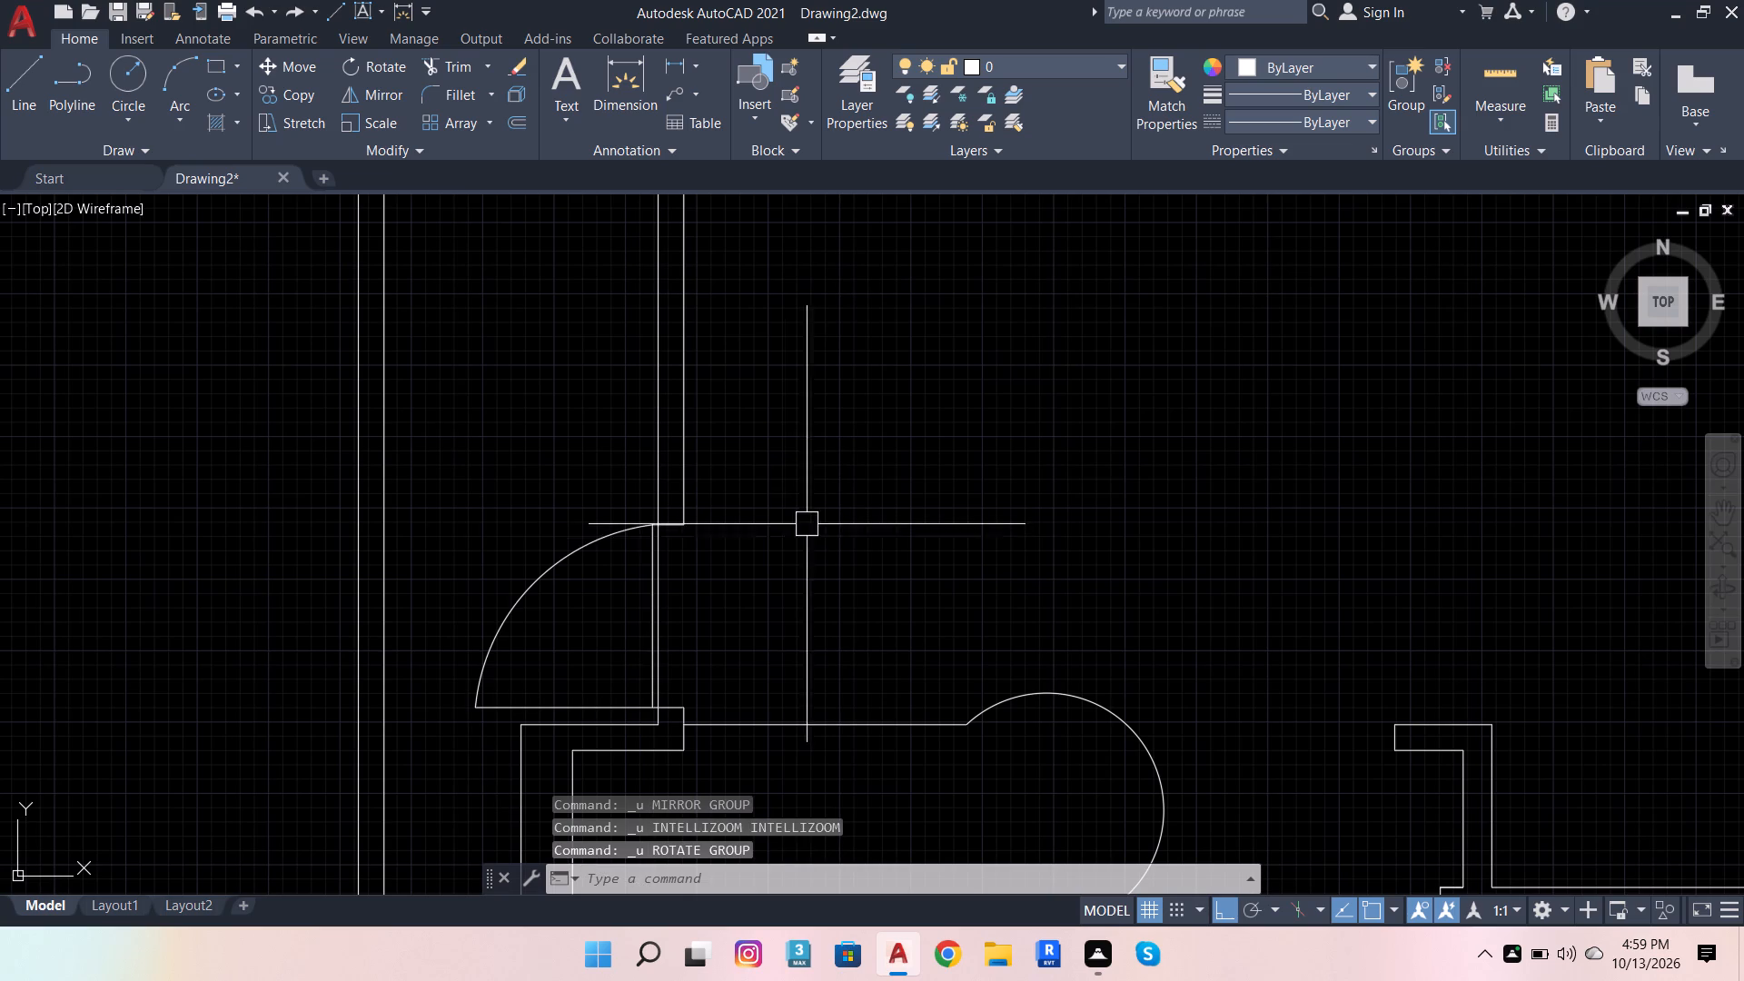
Rotate the wash opening's door block by 270° around its leaf's upper end at the wall corner.
click(660, 574)
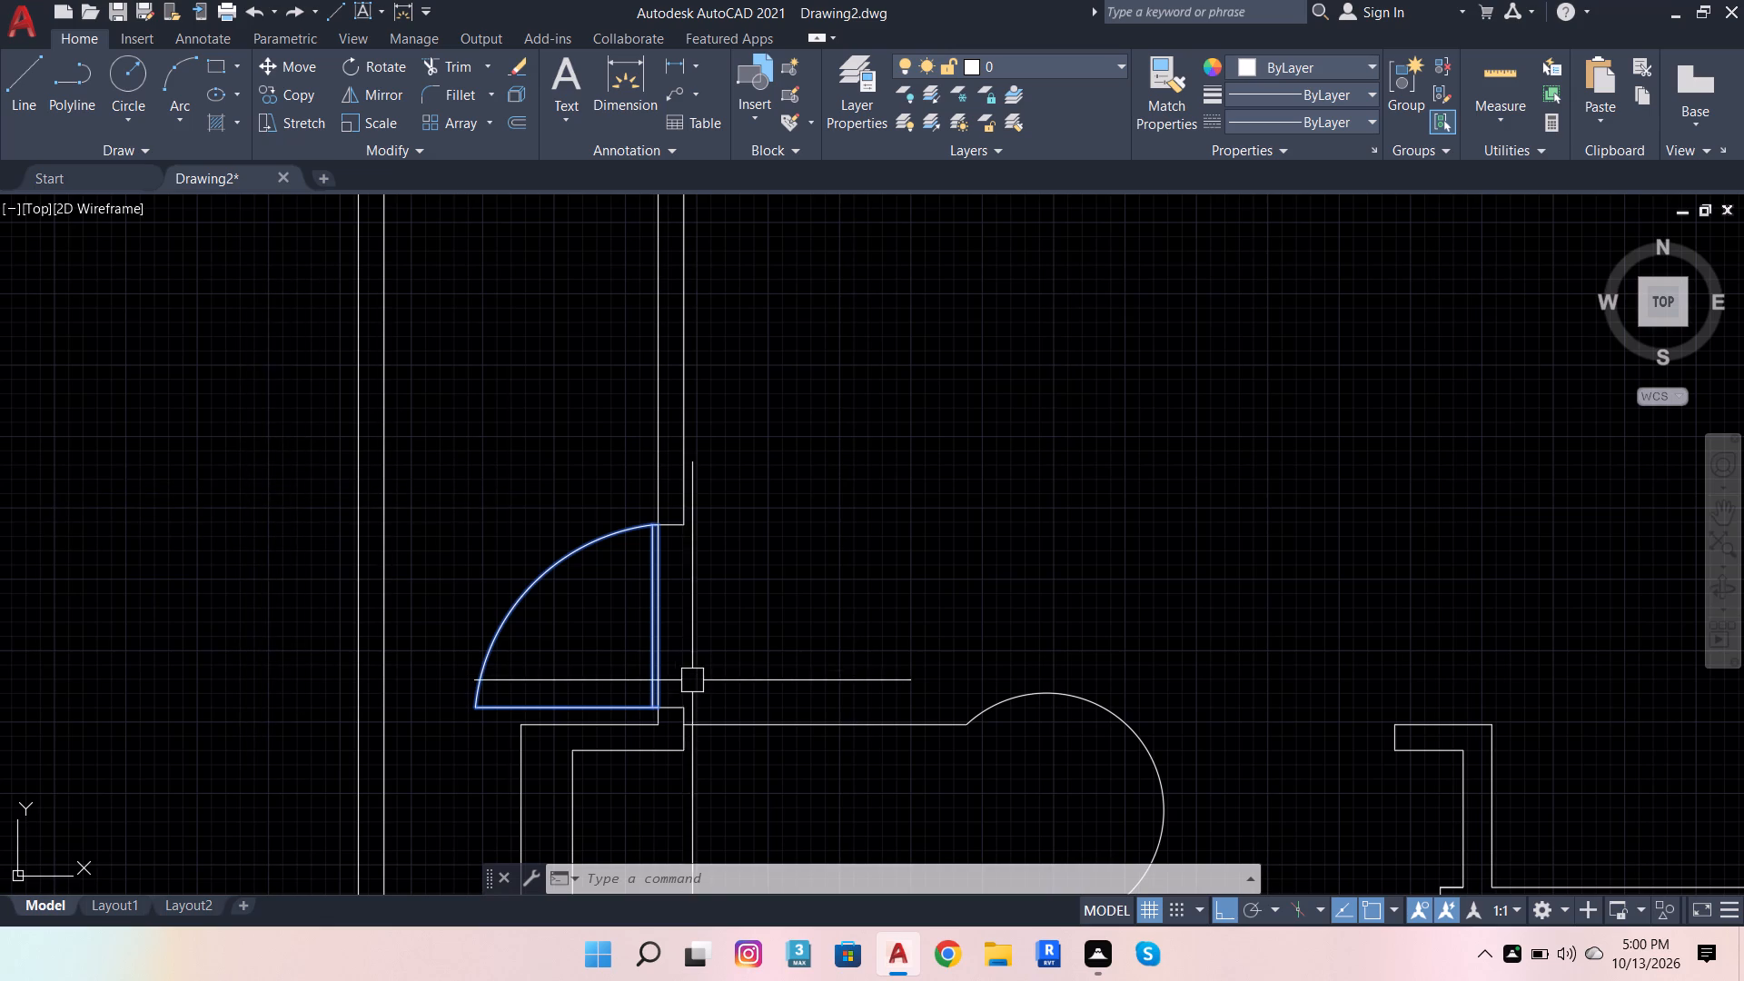
scroll(694, 680, up, 1)
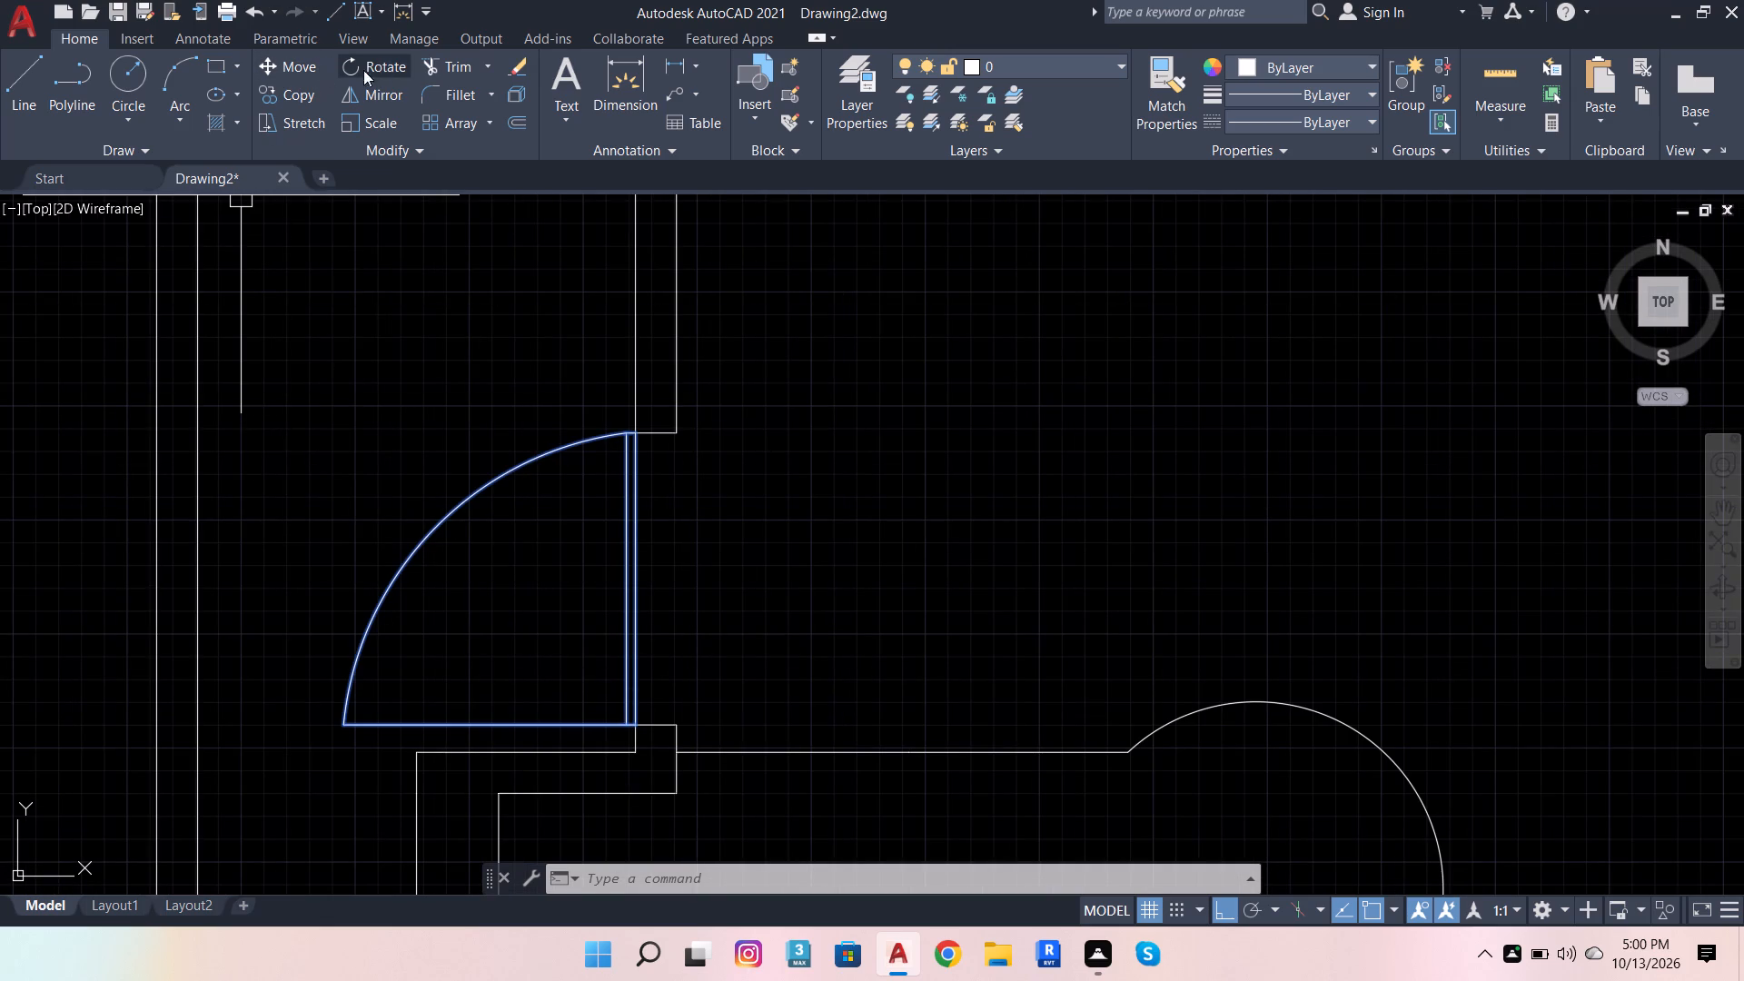
click(390, 62)
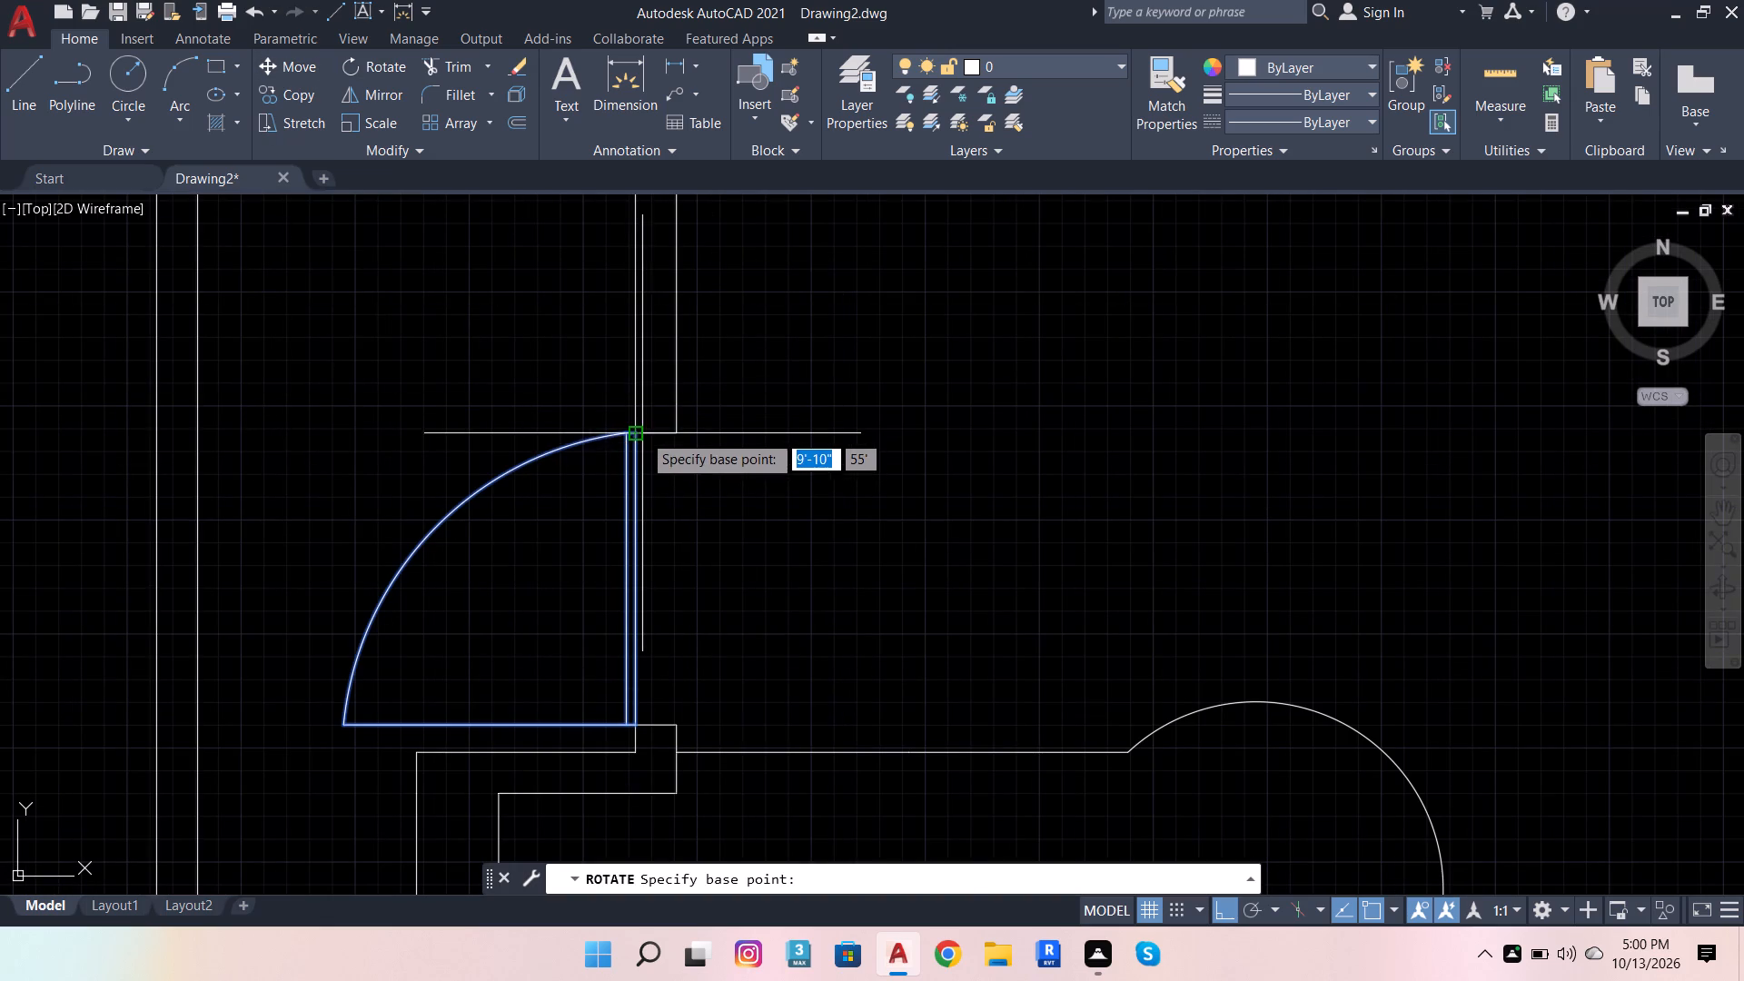
click(642, 433)
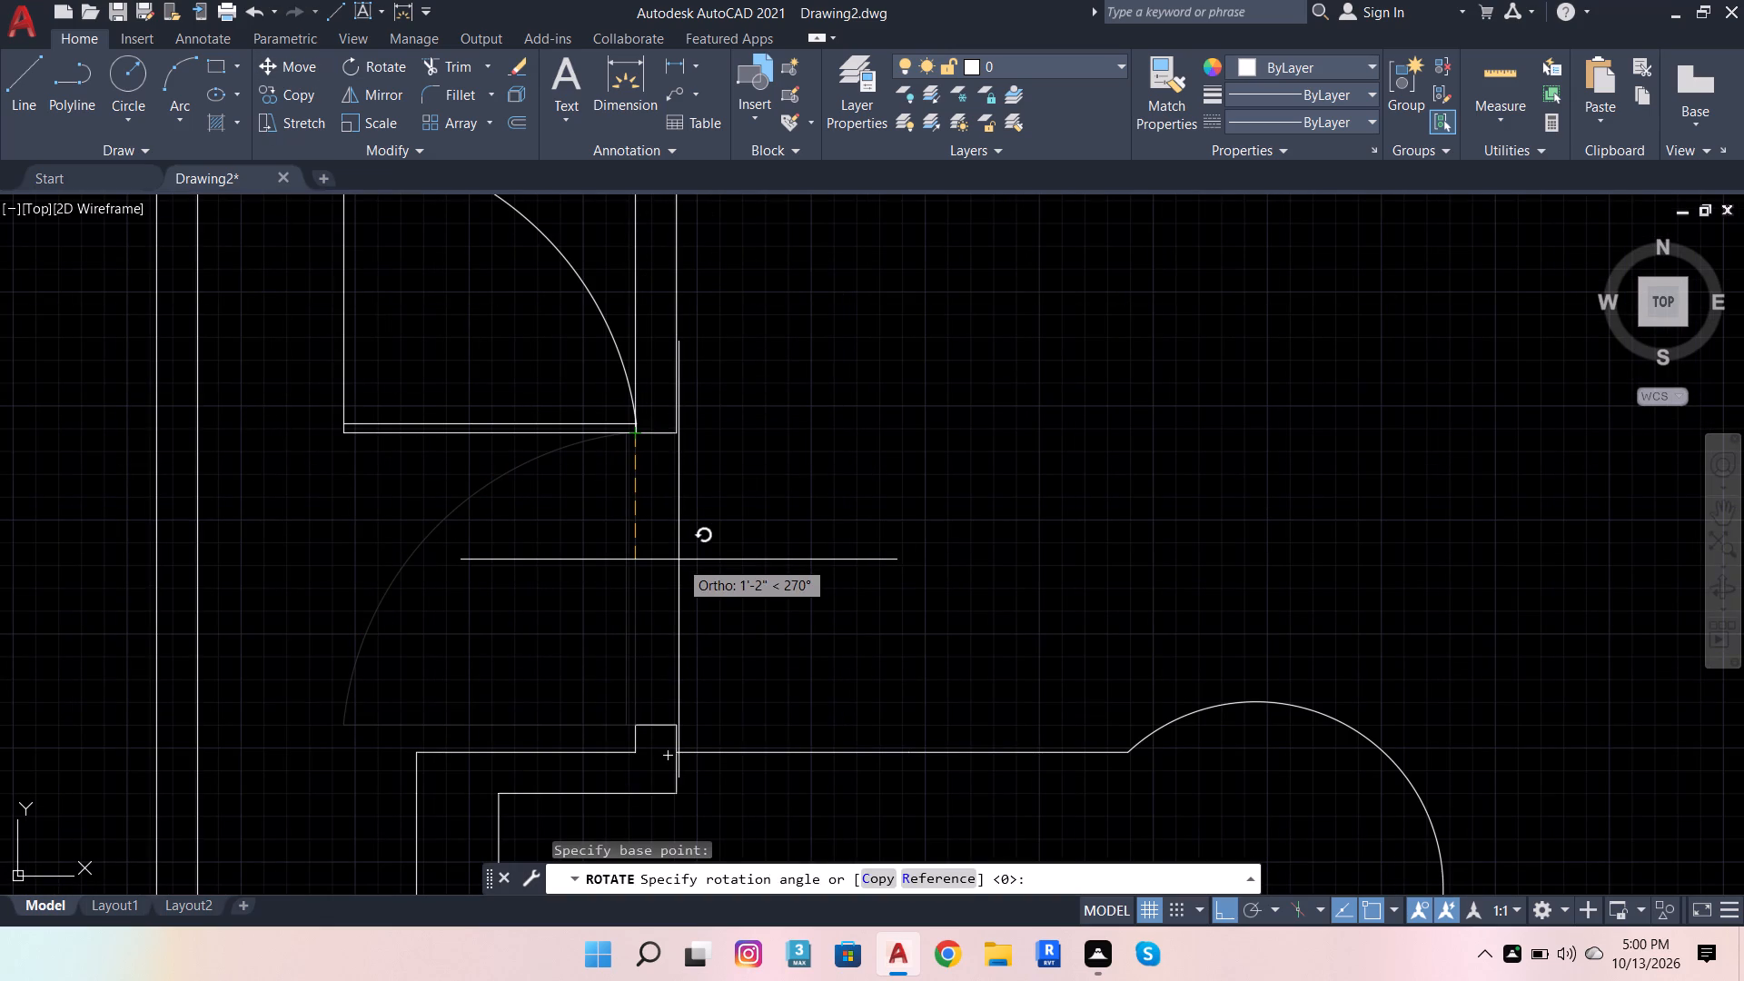
click(679, 560)
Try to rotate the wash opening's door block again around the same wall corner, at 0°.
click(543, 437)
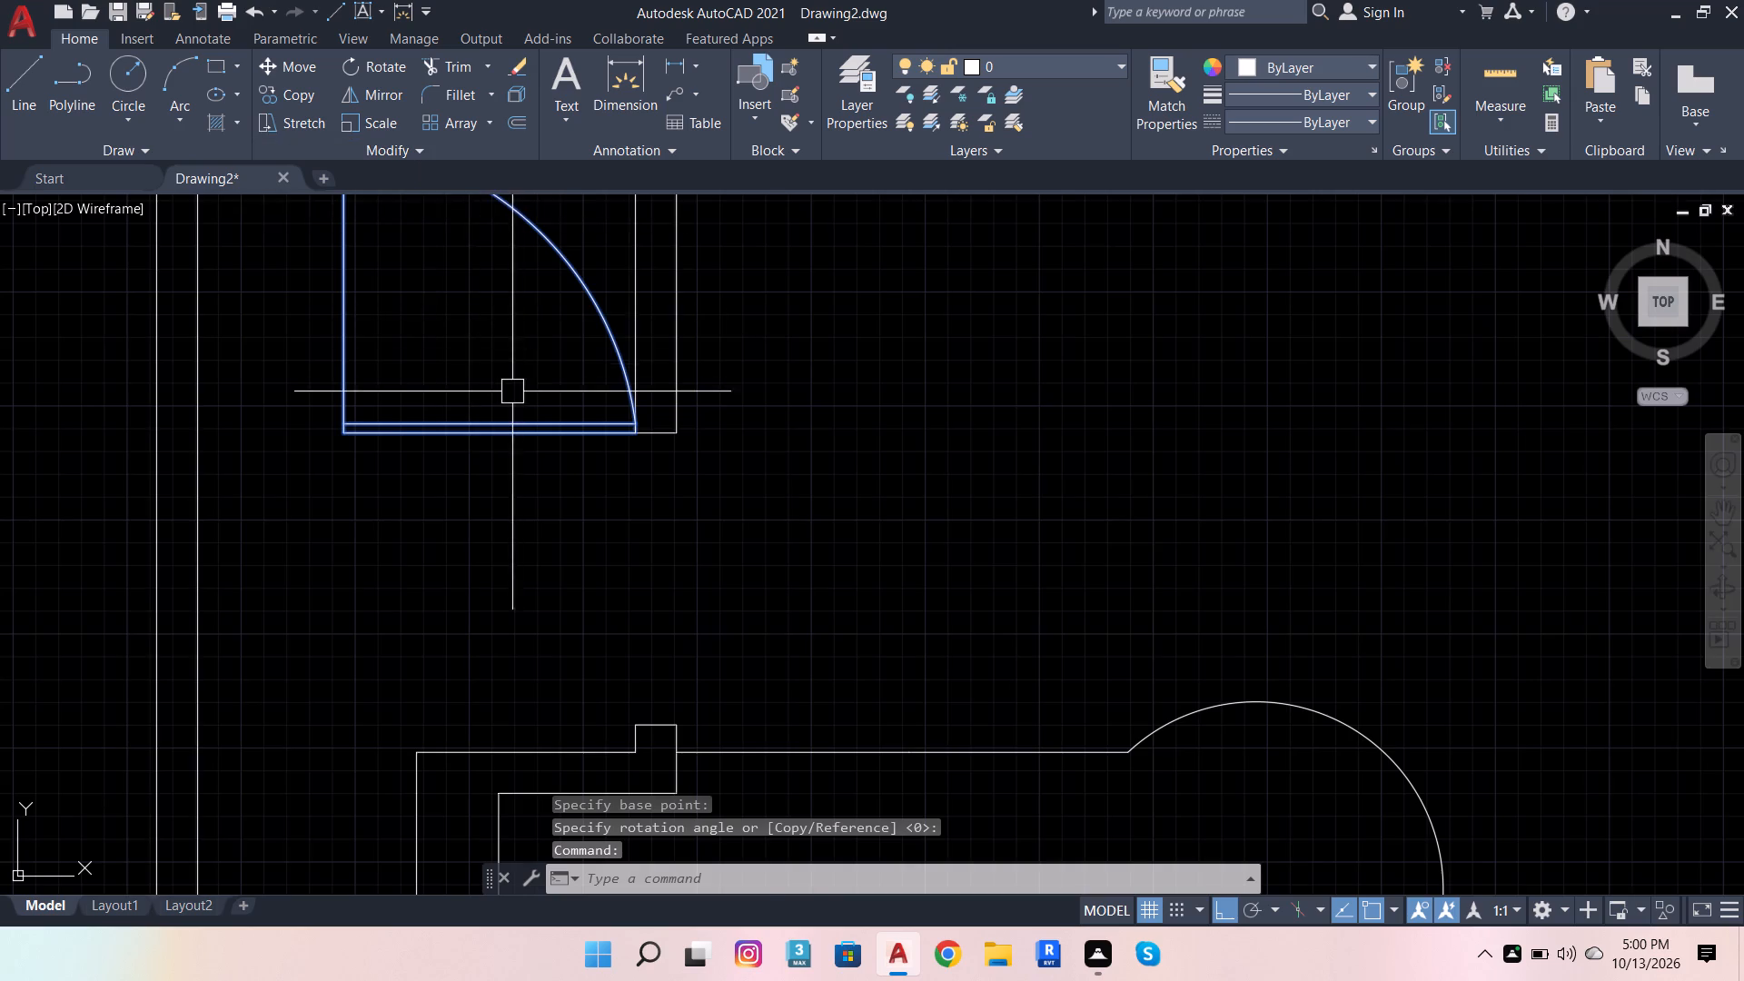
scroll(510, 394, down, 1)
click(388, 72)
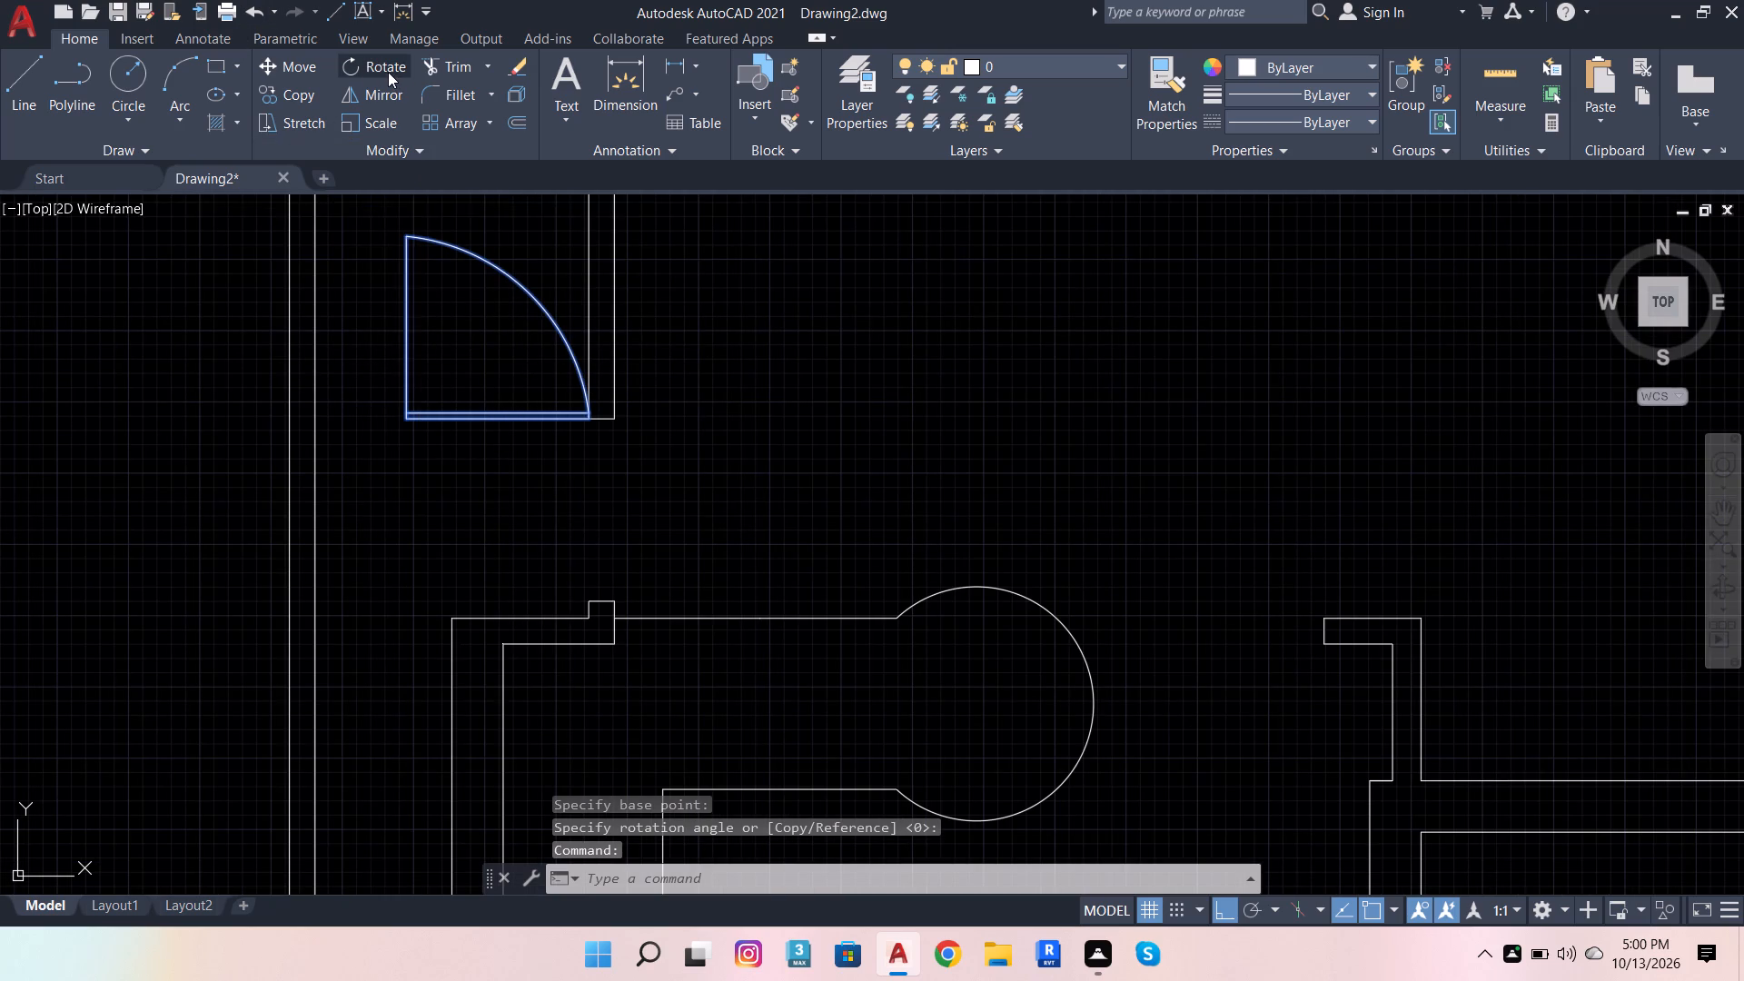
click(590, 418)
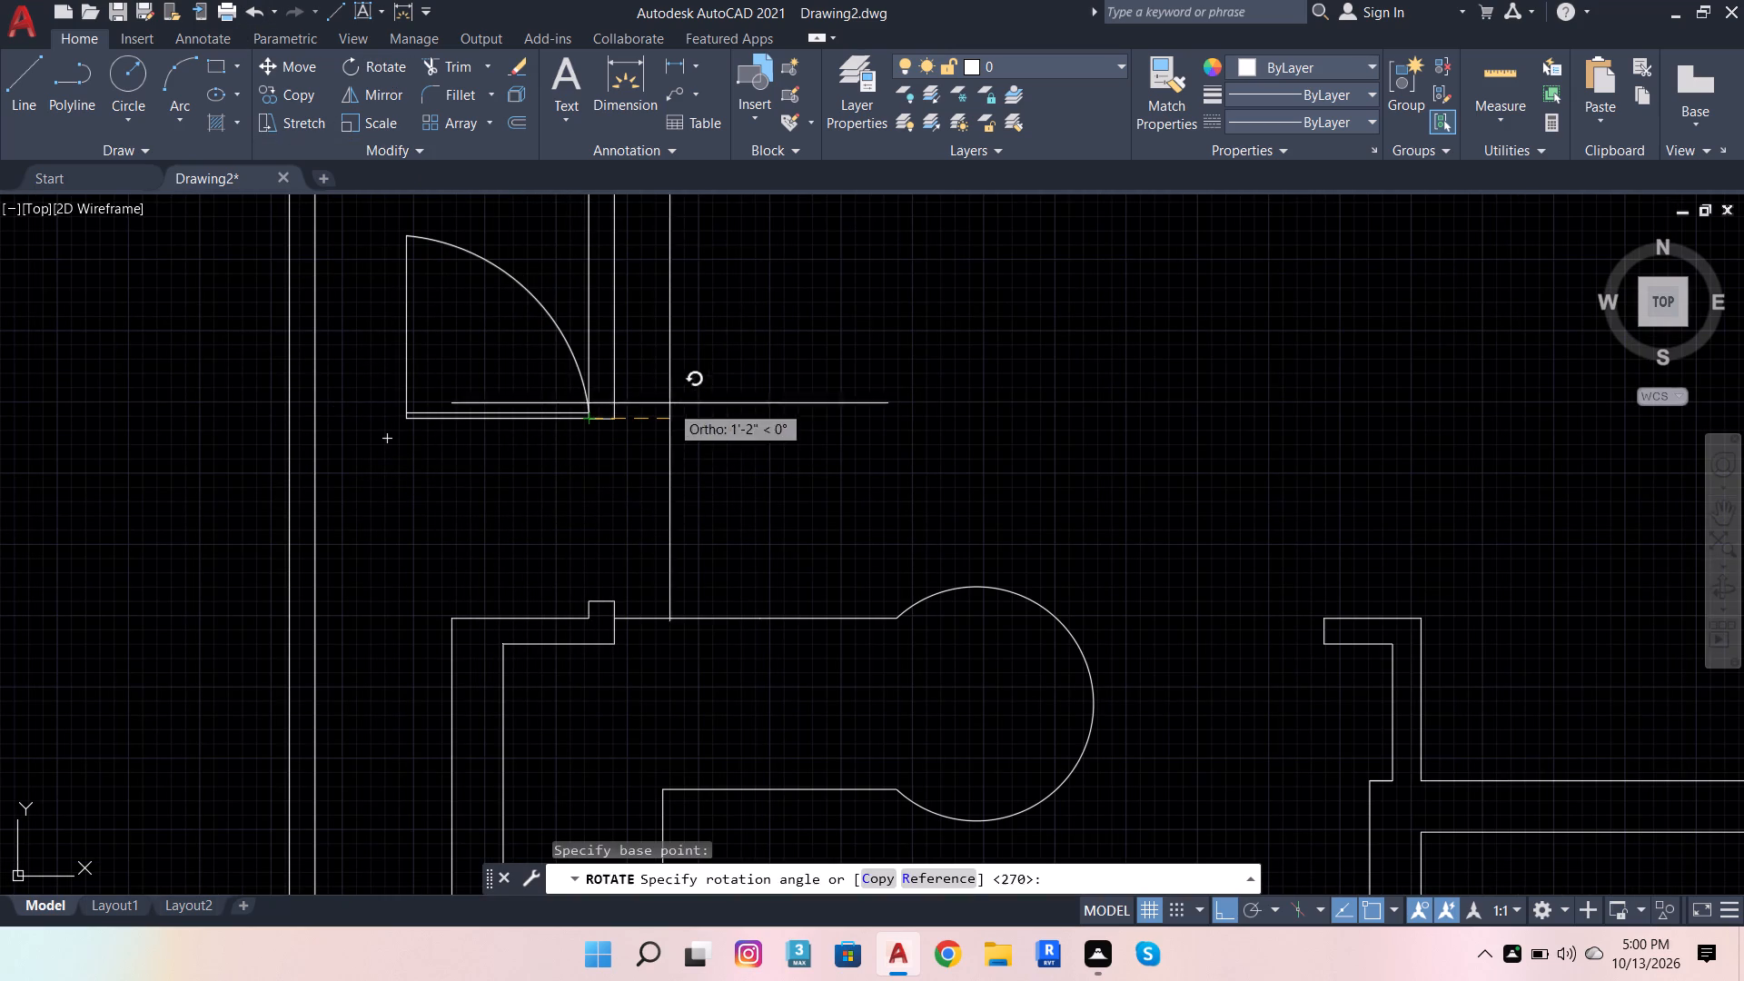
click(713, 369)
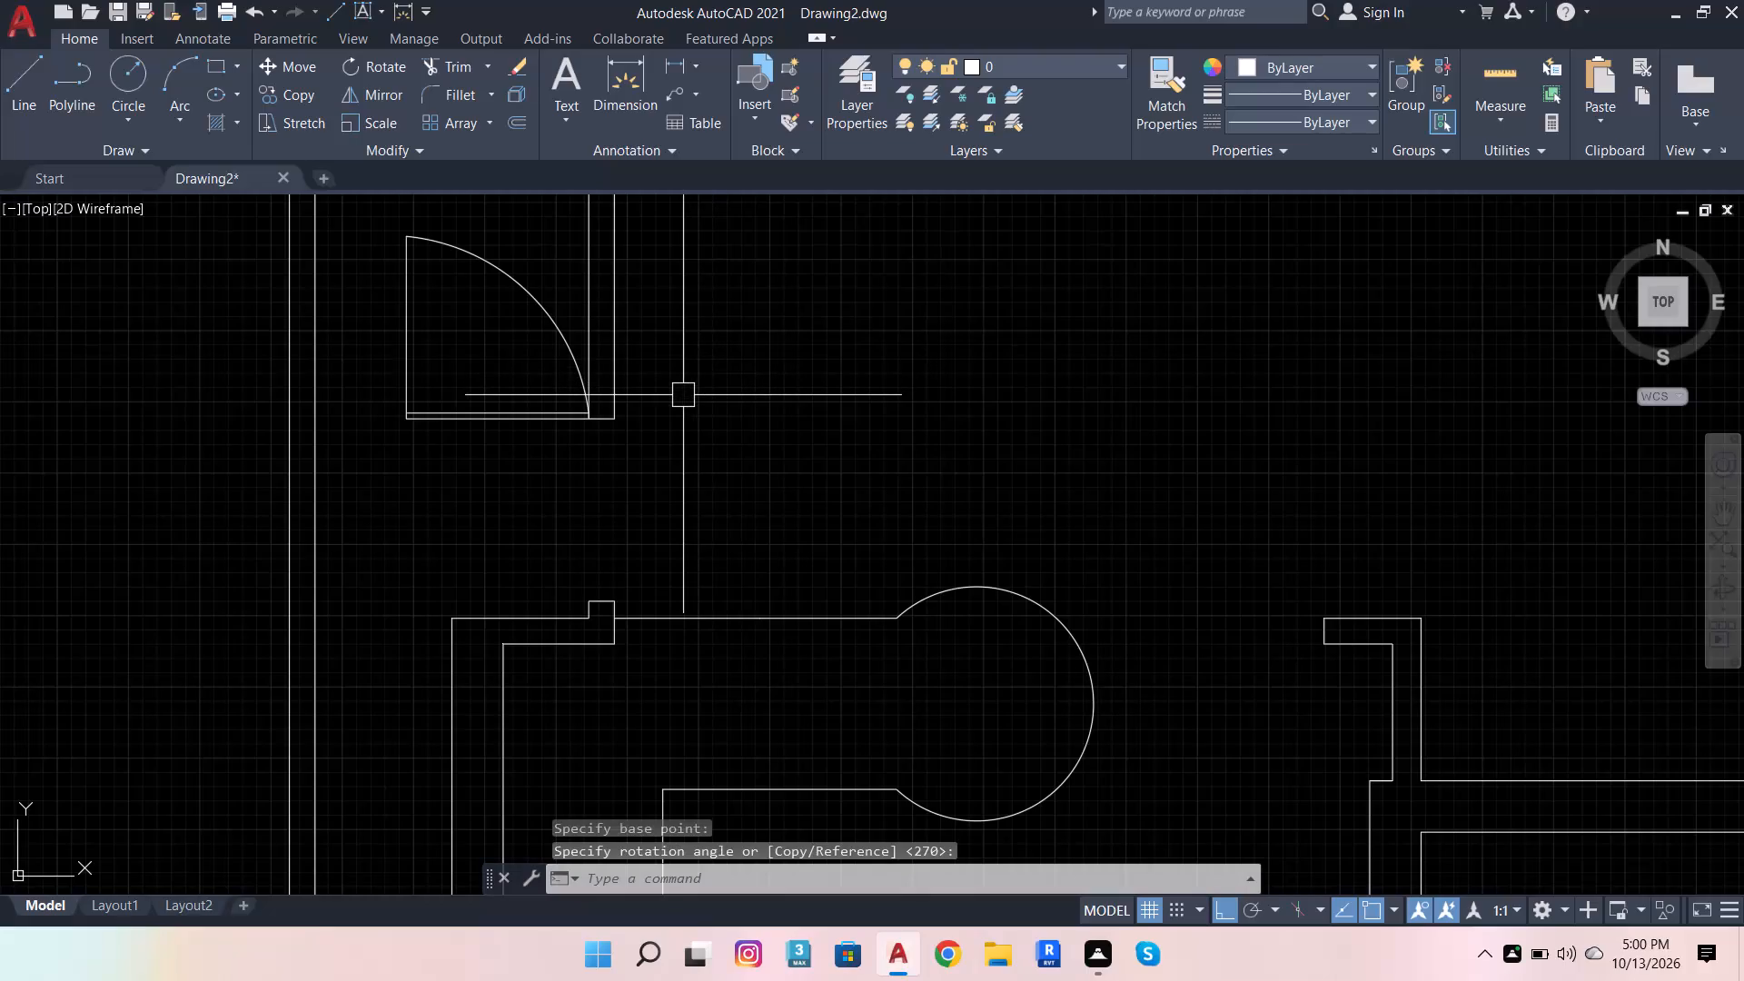
Mirror the wash door block across a vertical line through its leaf's far end, erasing the original.
scroll(644, 501, down, 2)
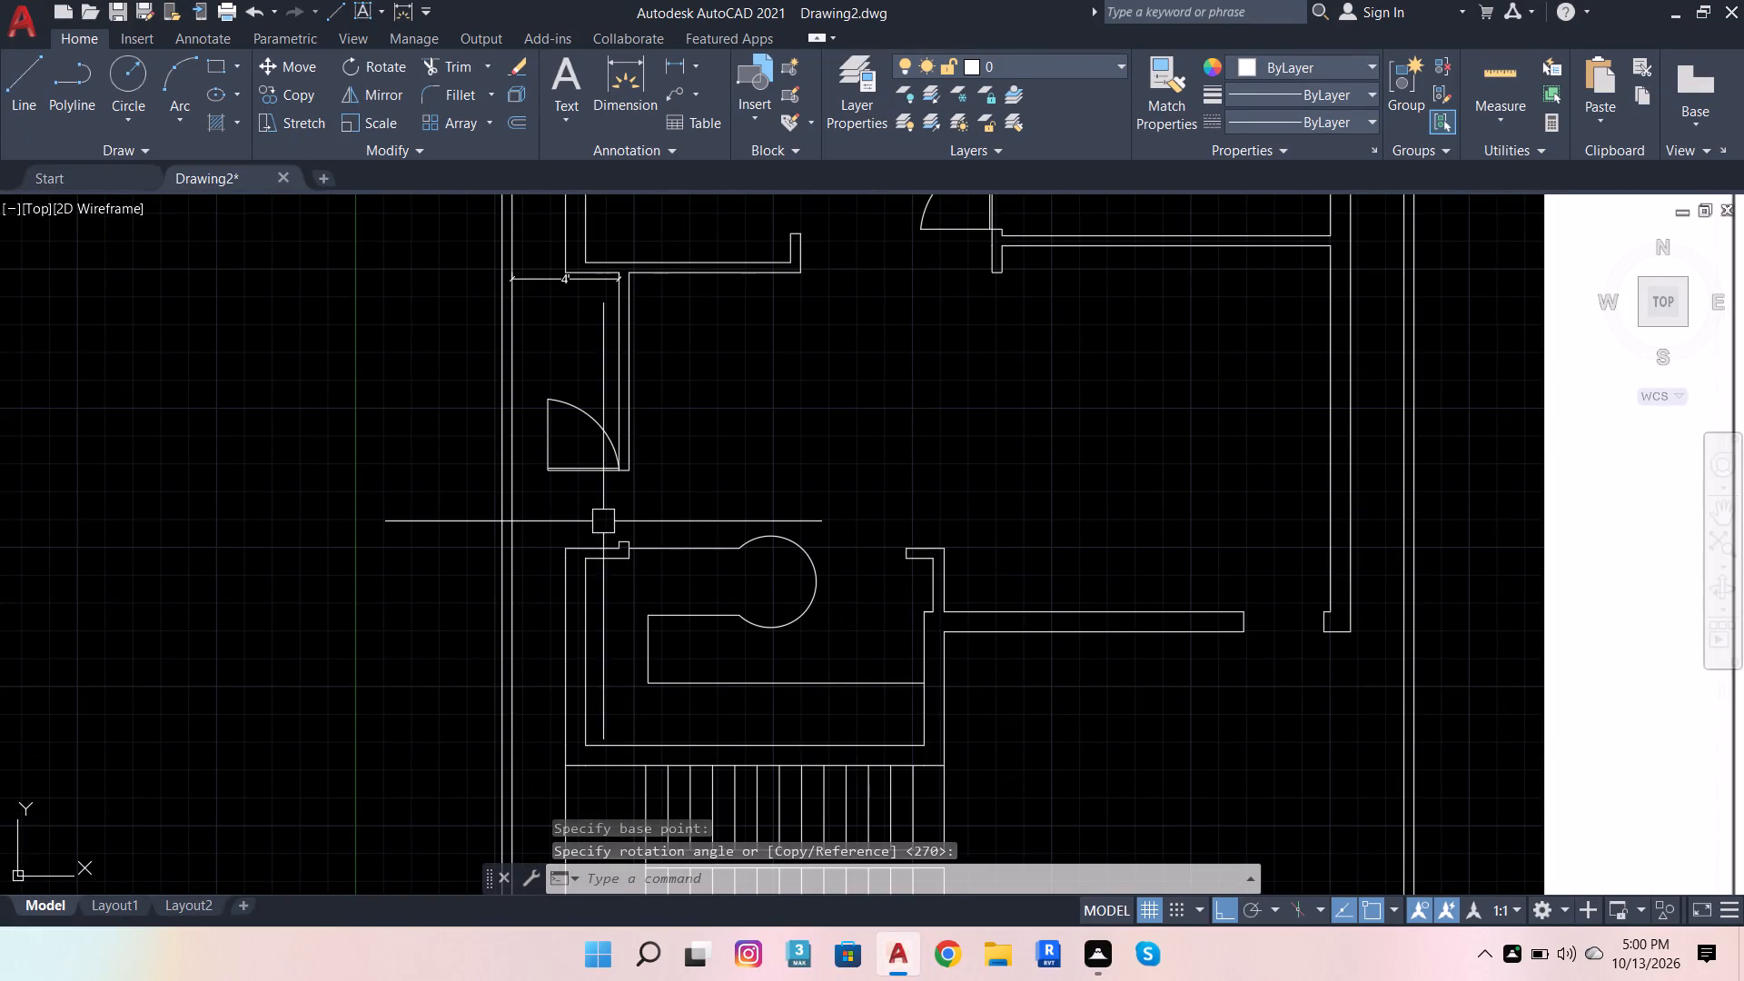
scroll(450, 540, down, 1)
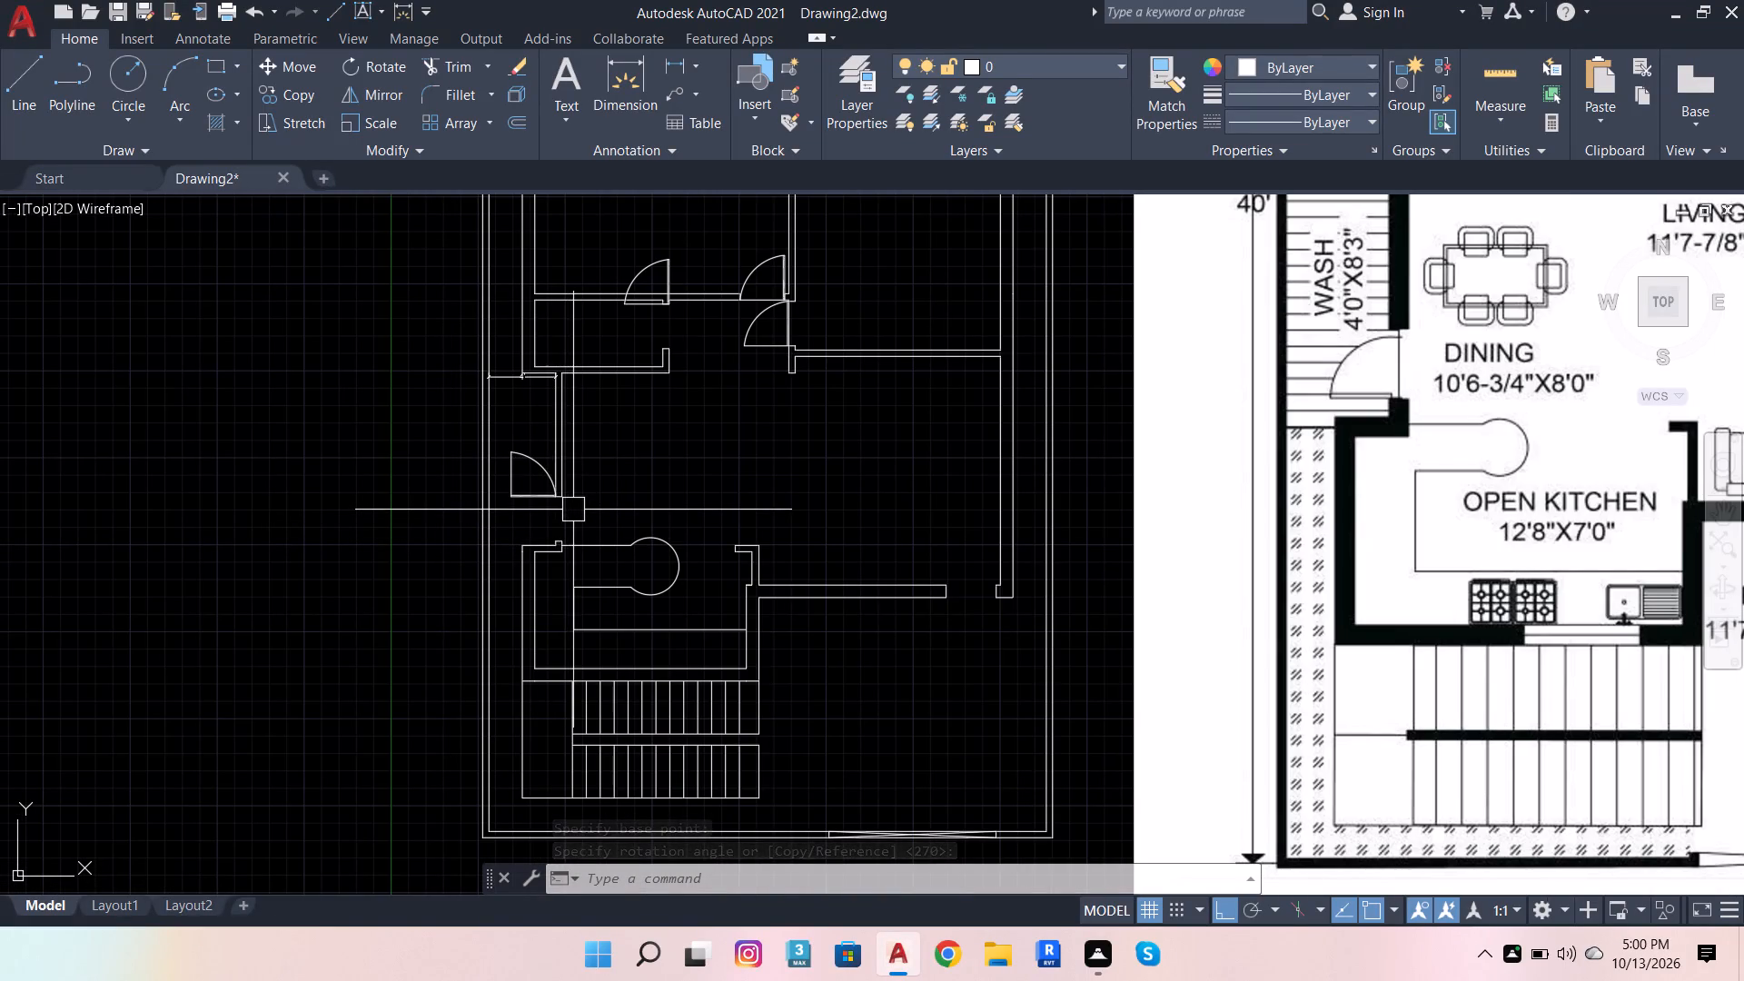
scroll(542, 490, up, 1)
click(532, 461)
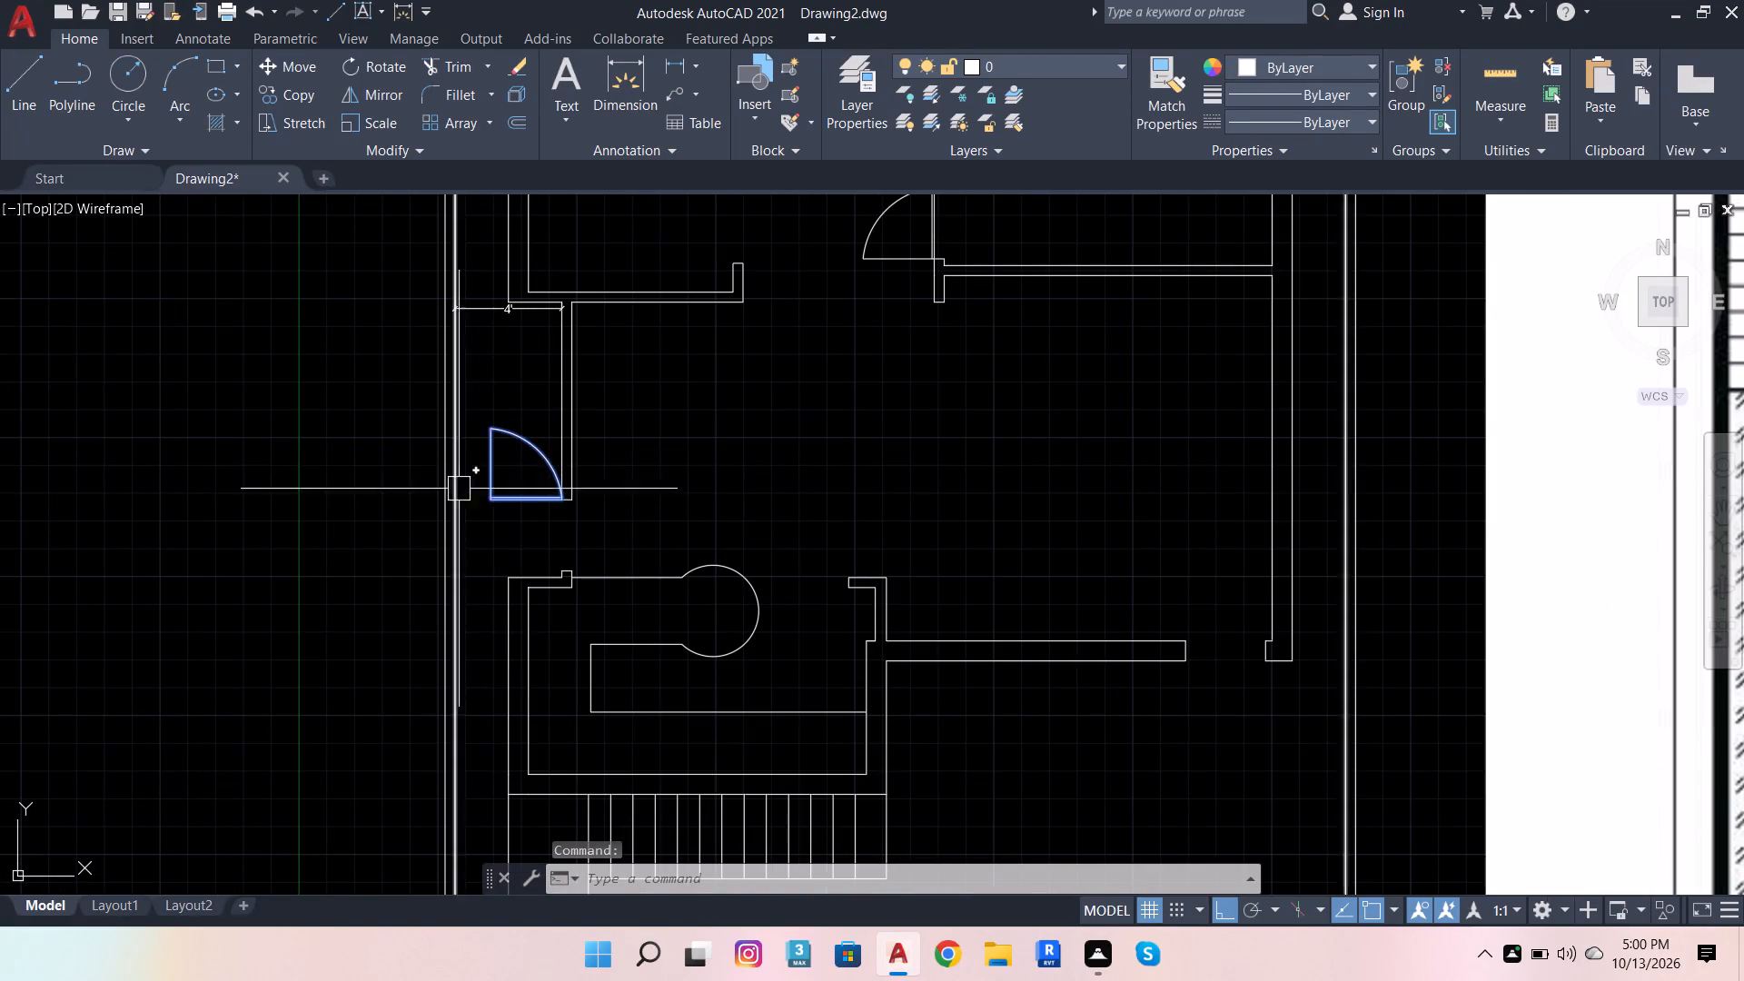
scroll(456, 506, down, 2)
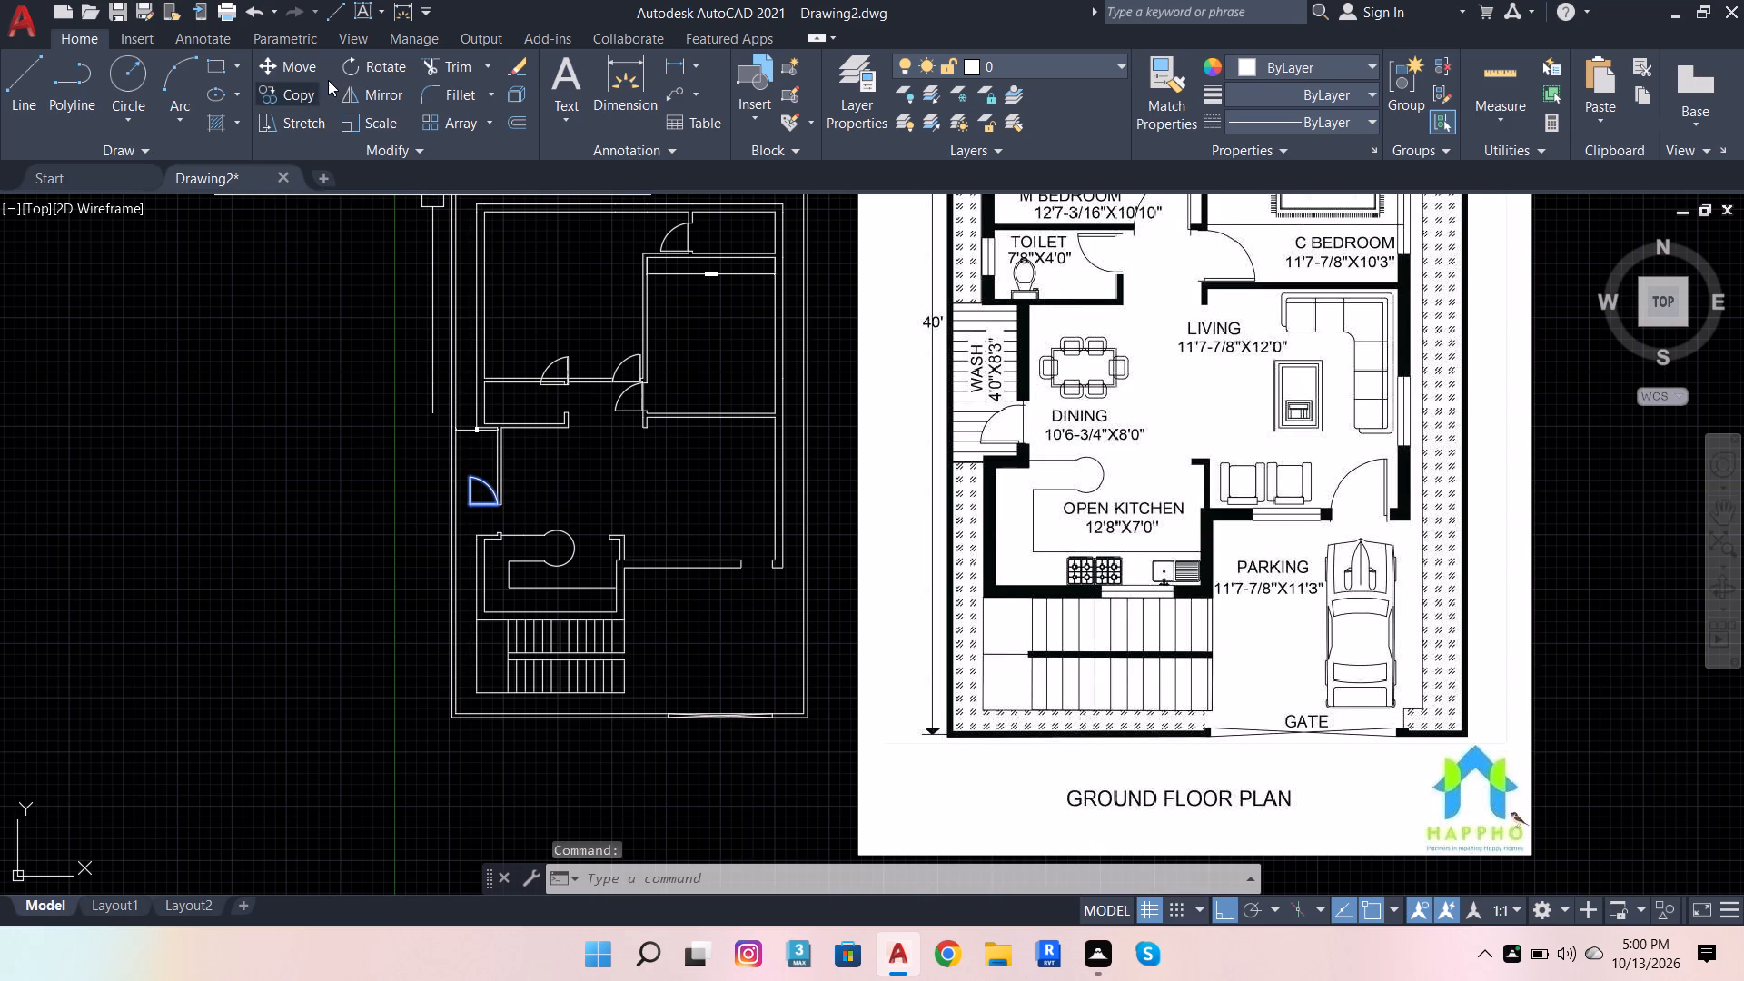
click(390, 94)
scroll(486, 492, up, 3)
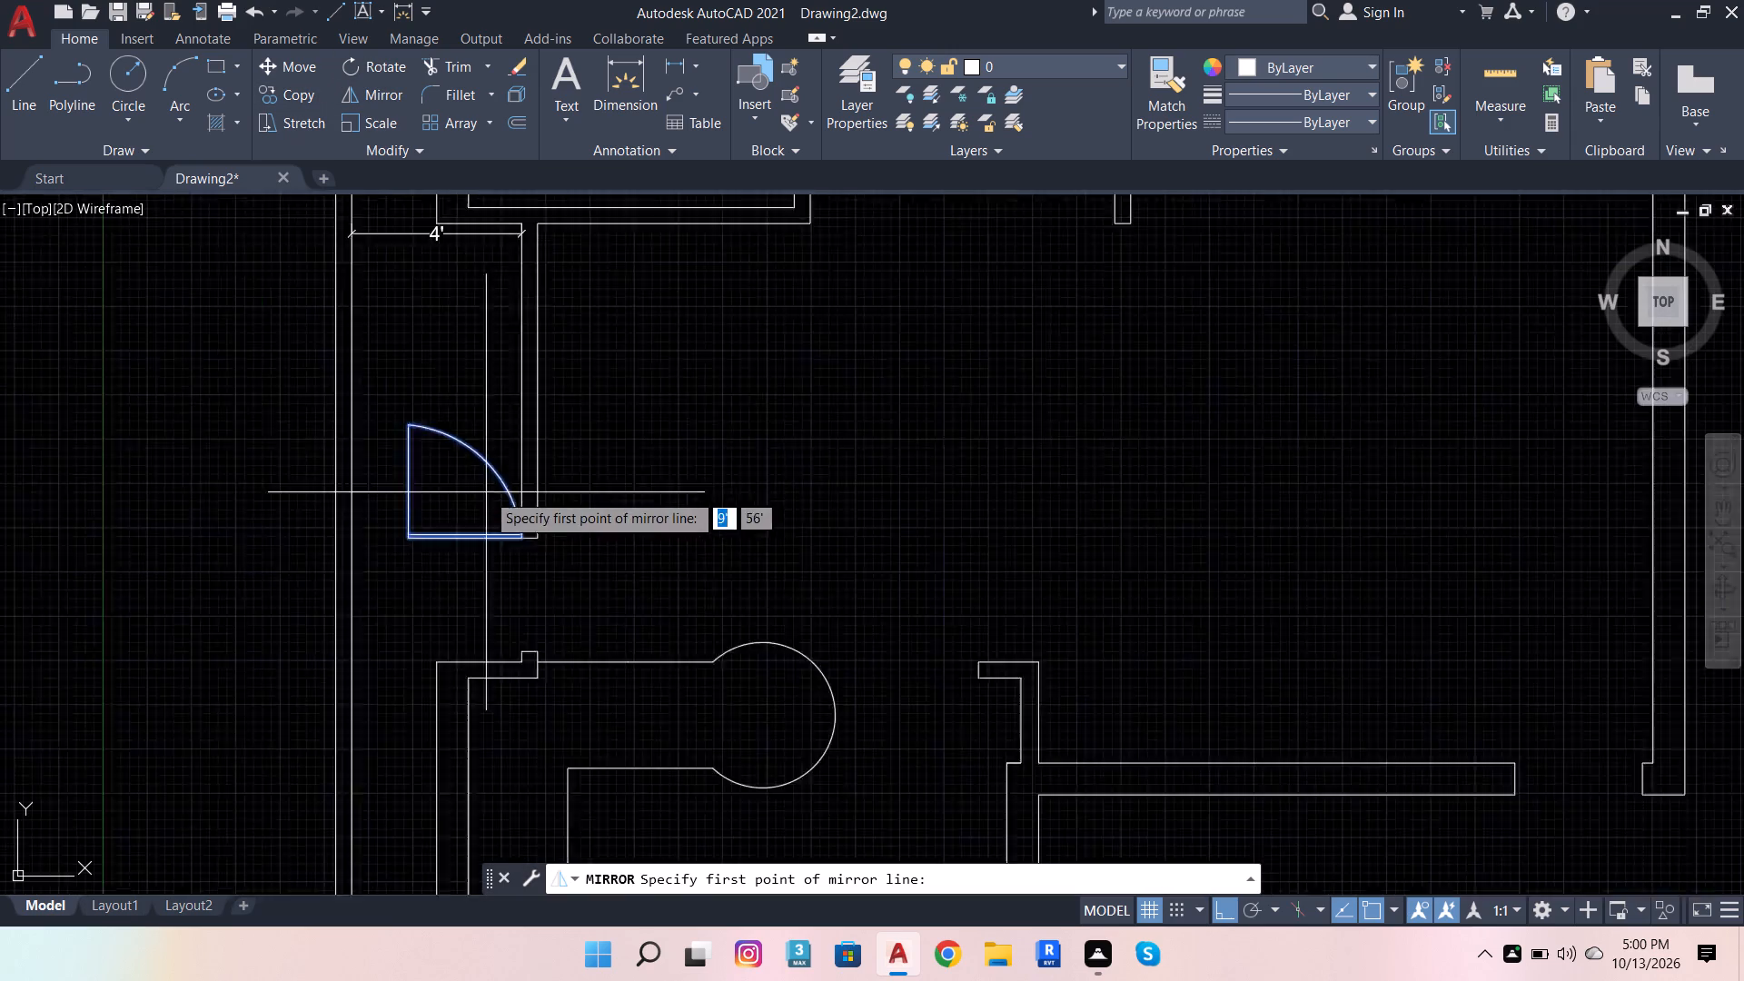
scroll(476, 500, up, 1)
click(356, 572)
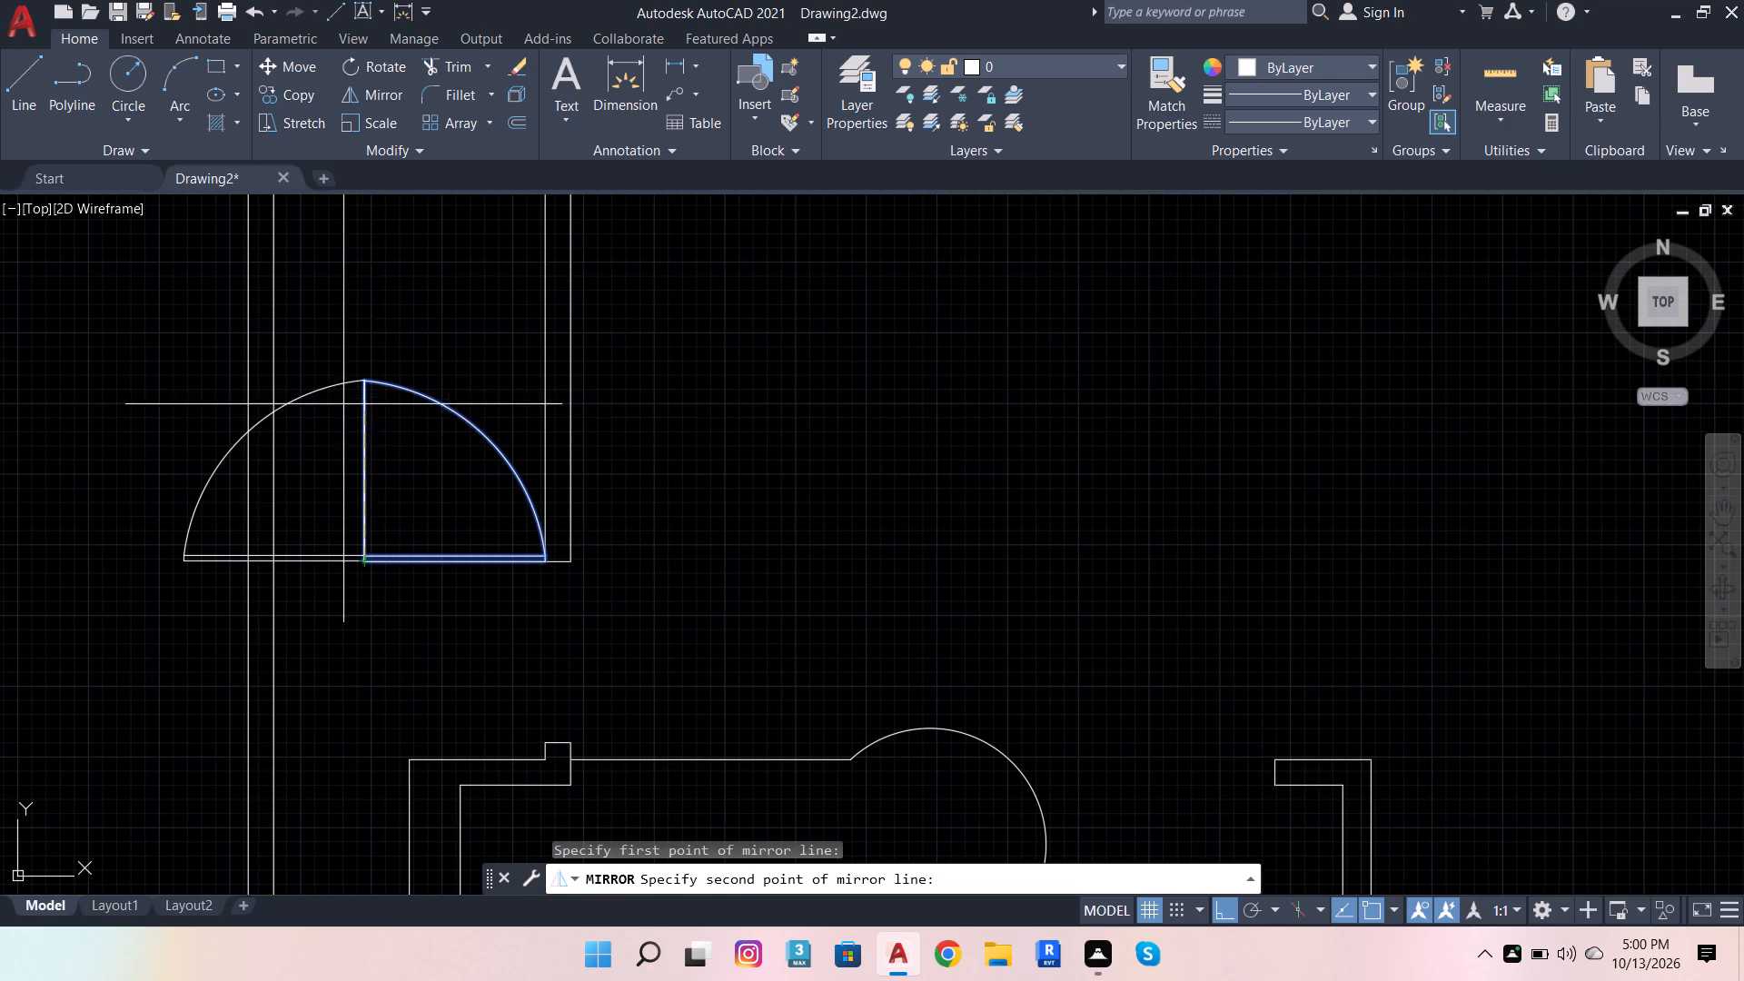
click(385, 303)
drag(430, 358, 385, 303)
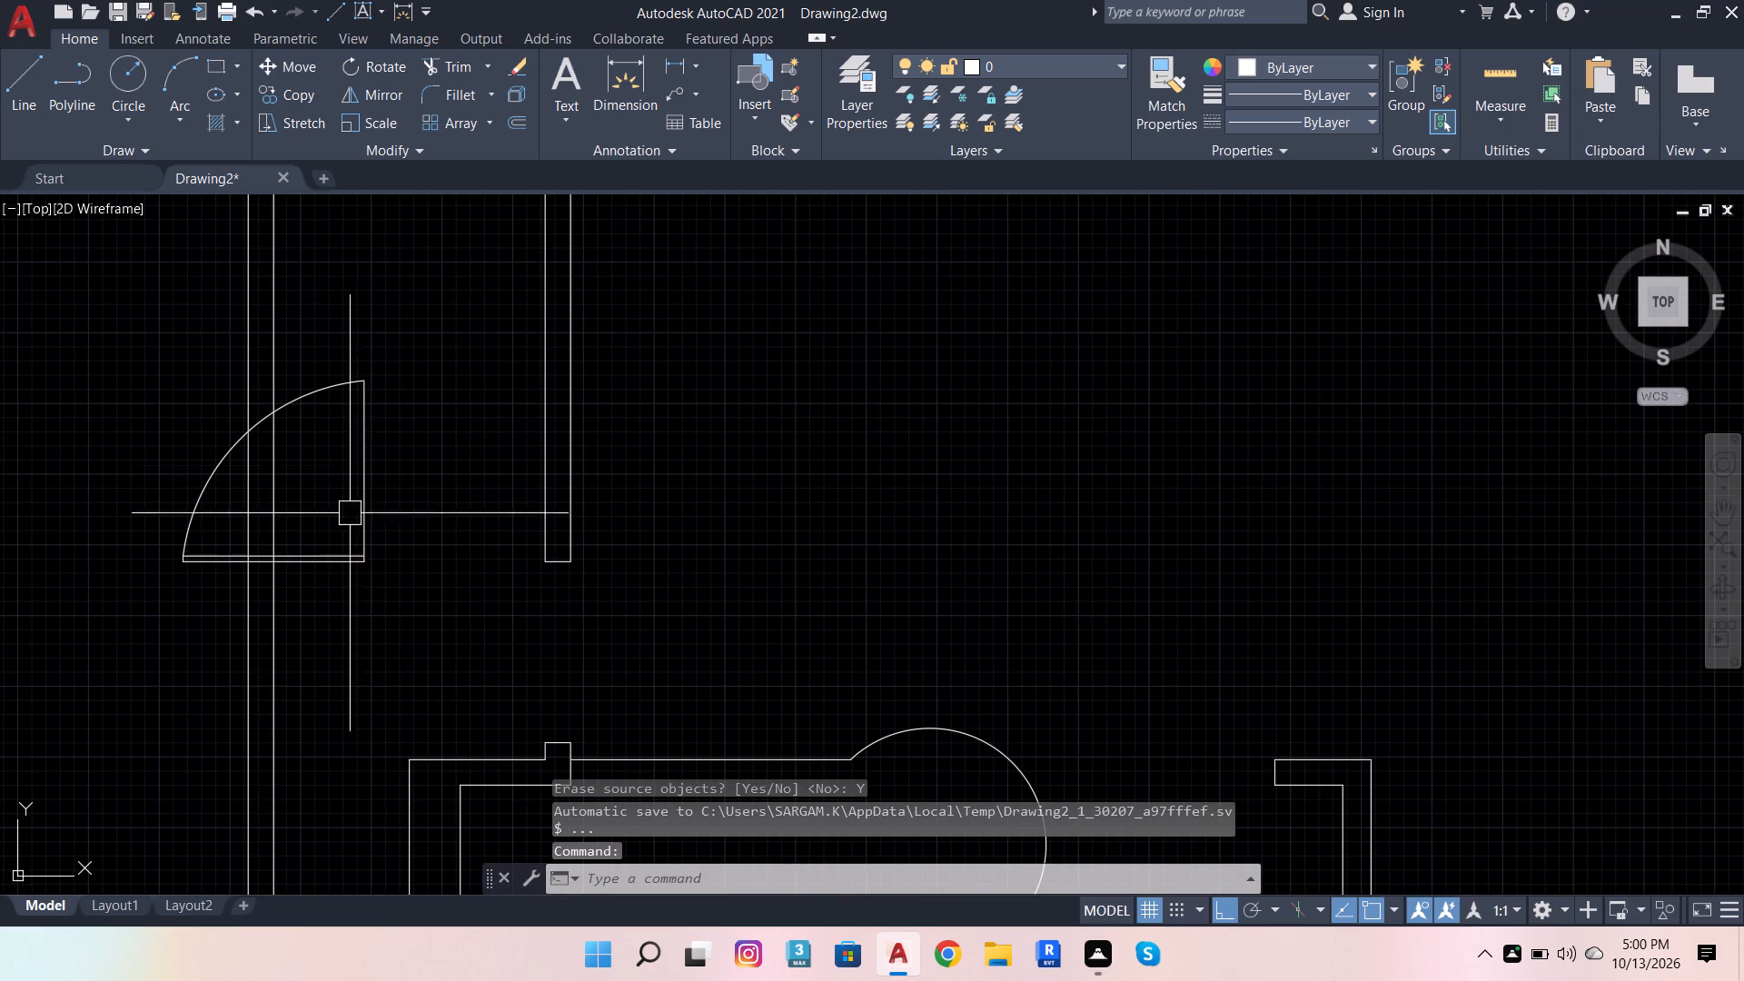
Move the mirrored wash door block by its lower hinge corner onto the wall end below the wash opening.
click(351, 530)
click(368, 497)
click(368, 497)
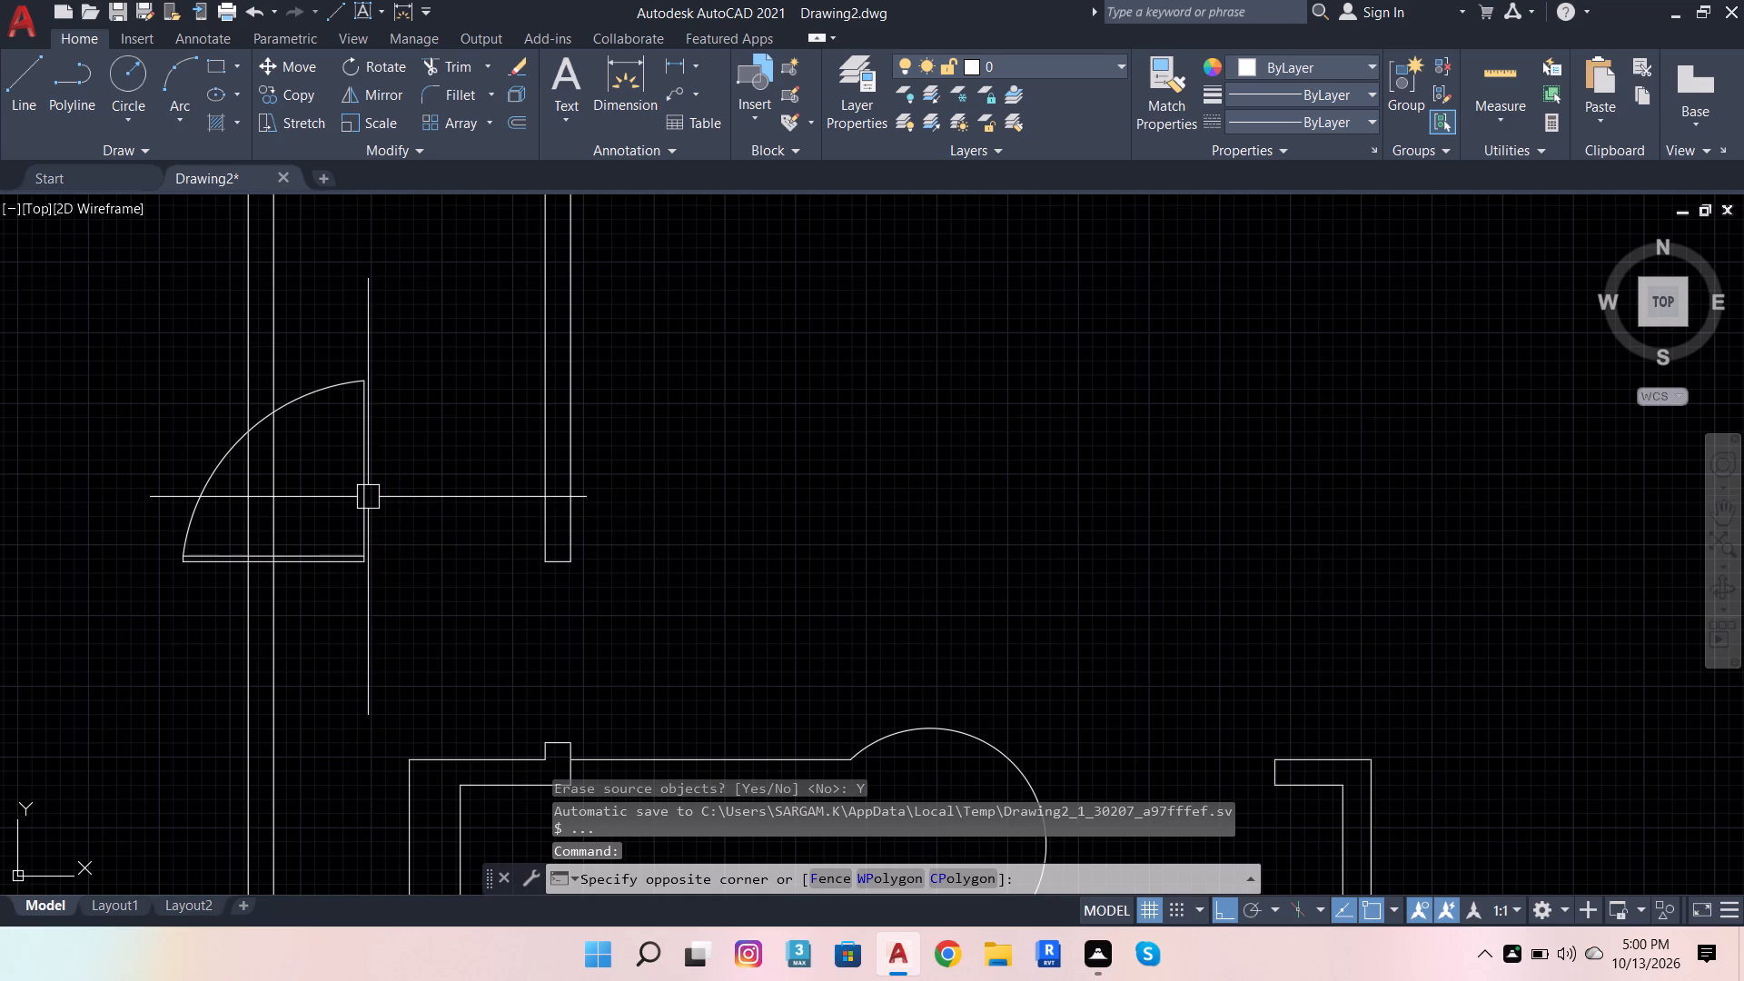
click(357, 504)
click(302, 73)
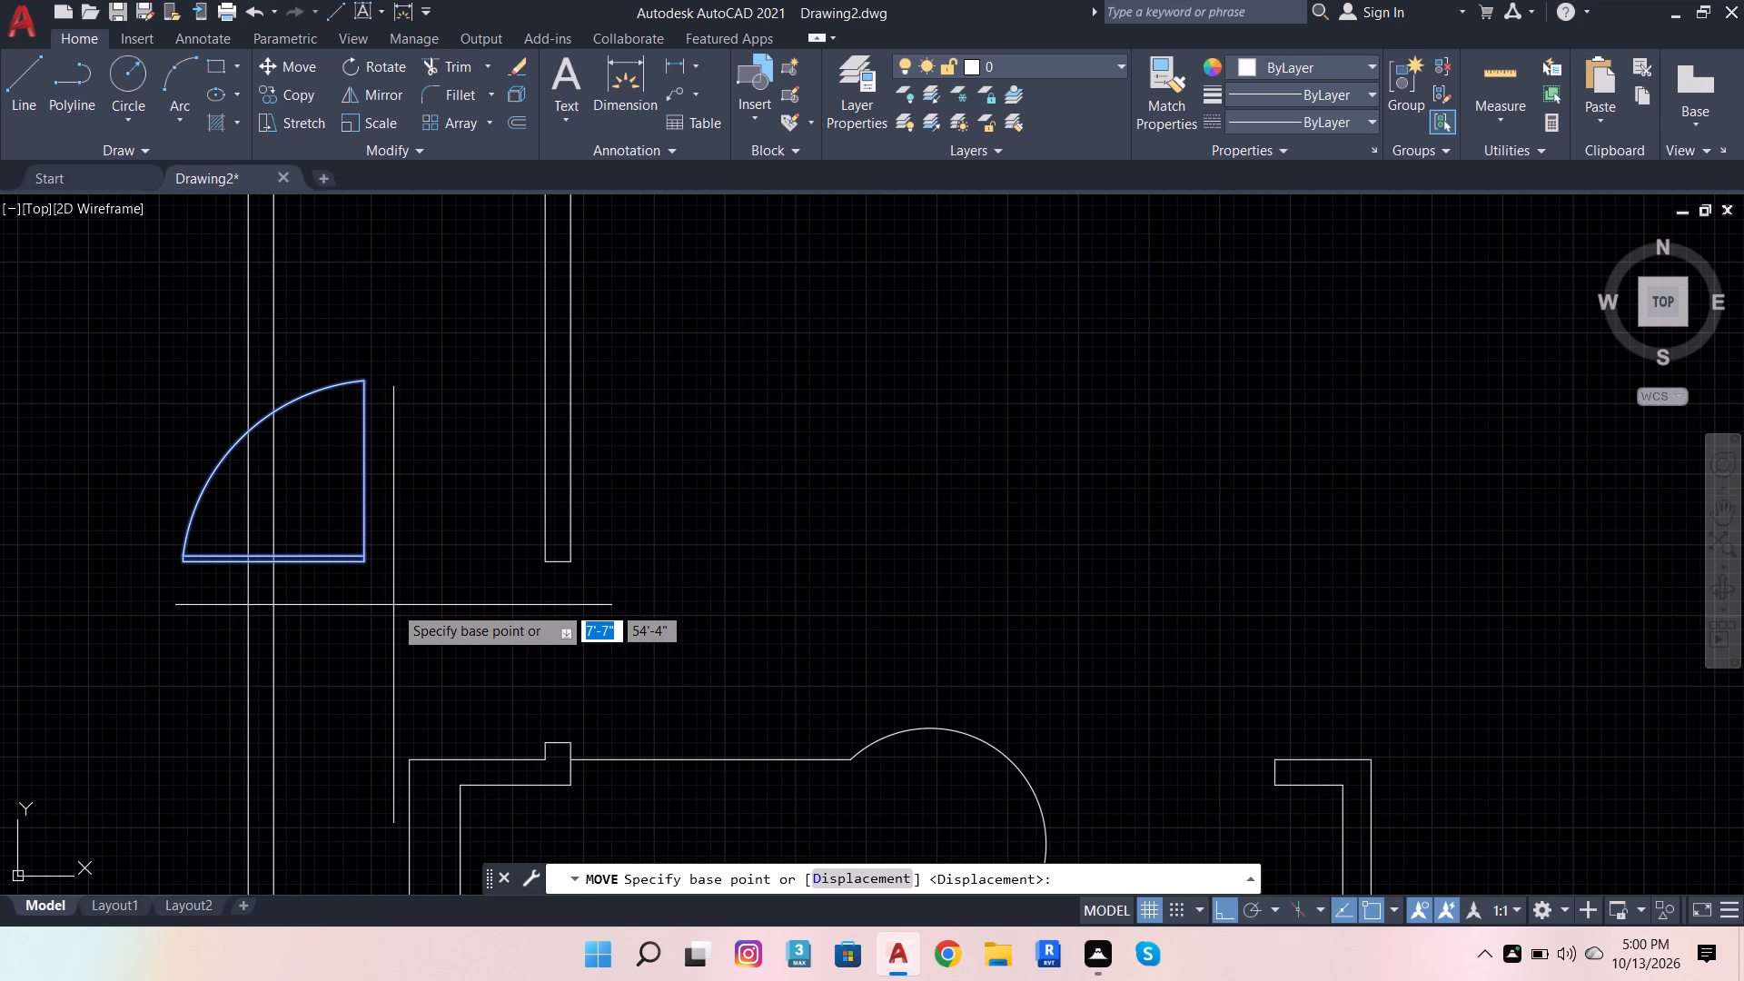
click(359, 561)
scroll(554, 743, up, 1)
click(569, 745)
Rotate the door block of the small room above the 12'-4" wide room 90° clockwise around its leaf's lower end.
scroll(582, 729, down, 4)
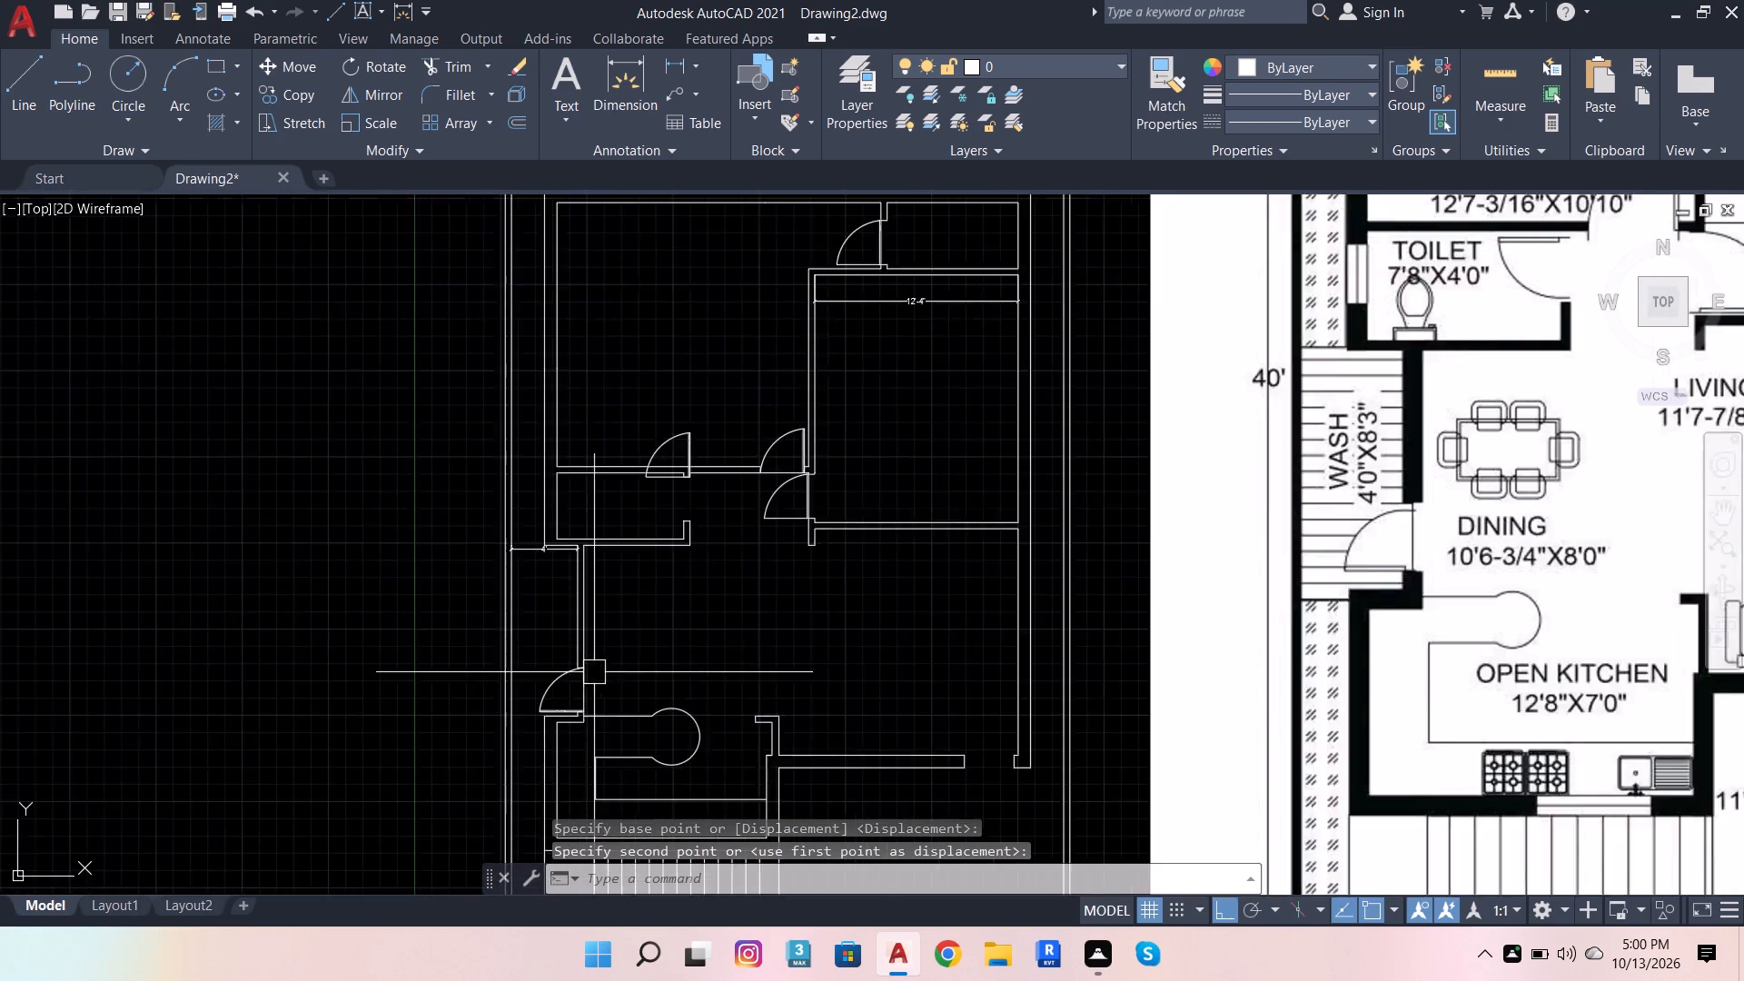
scroll(594, 672, down, 1)
scroll(854, 758, up, 3)
scroll(829, 590, down, 2)
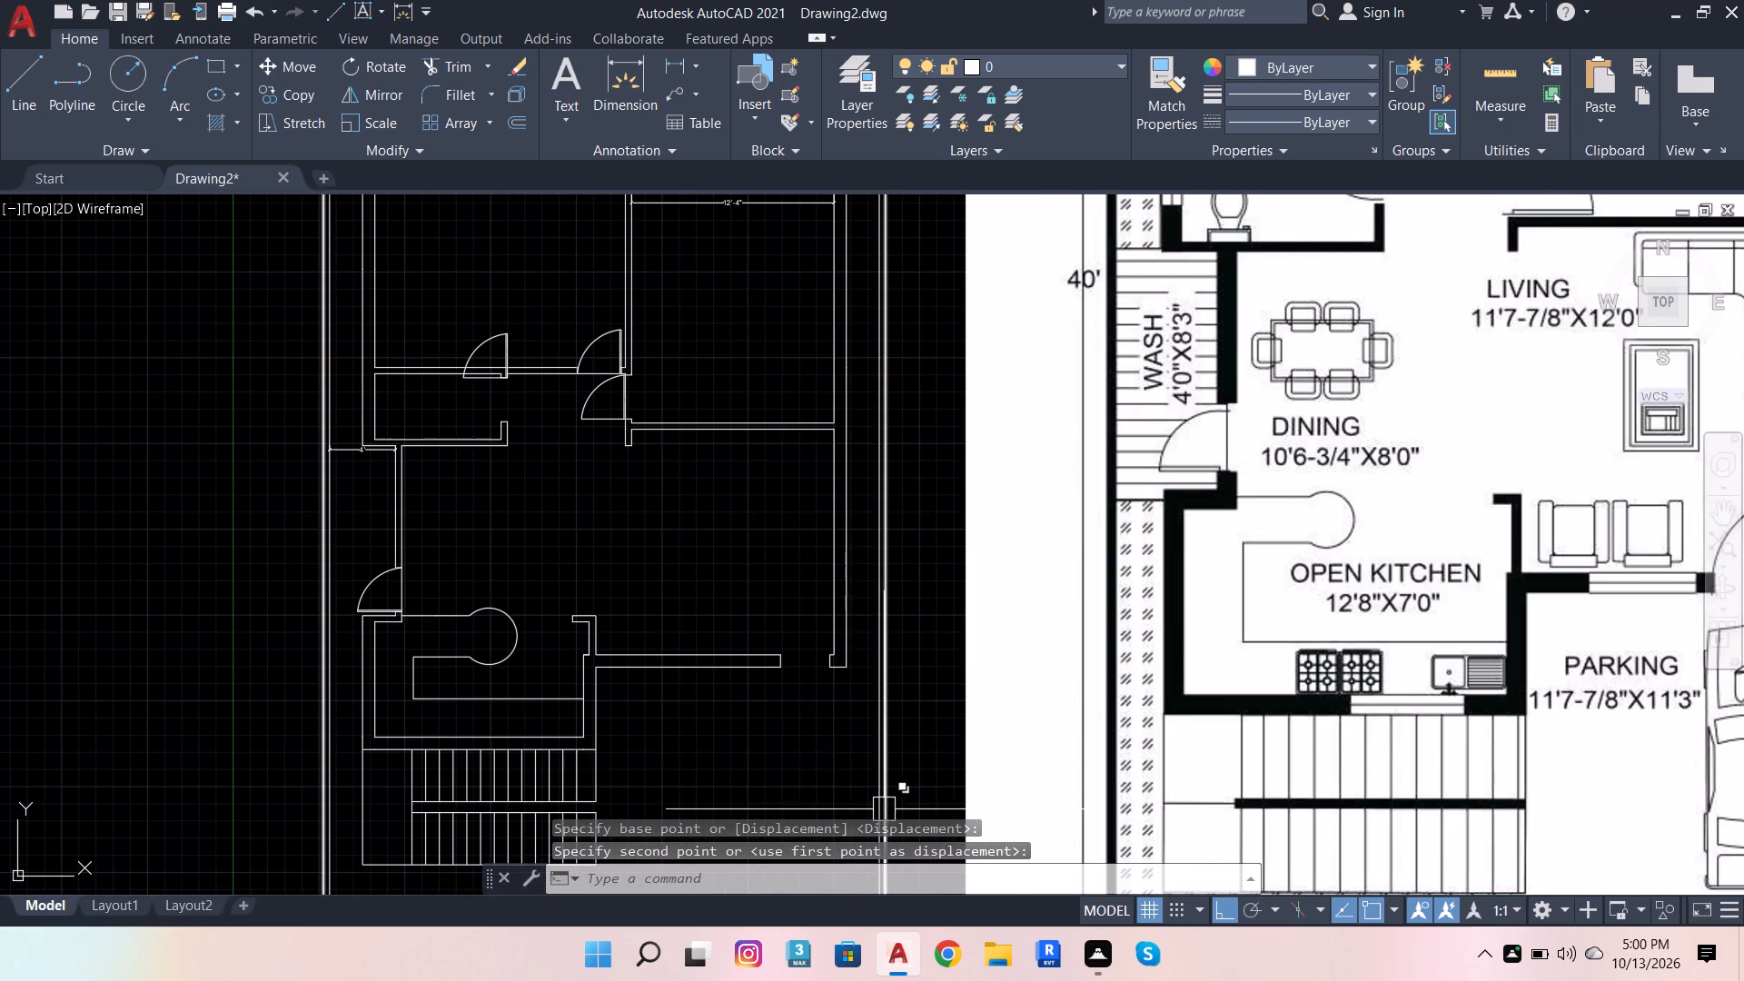
scroll(709, 720, down, 2)
scroll(748, 514, up, 3)
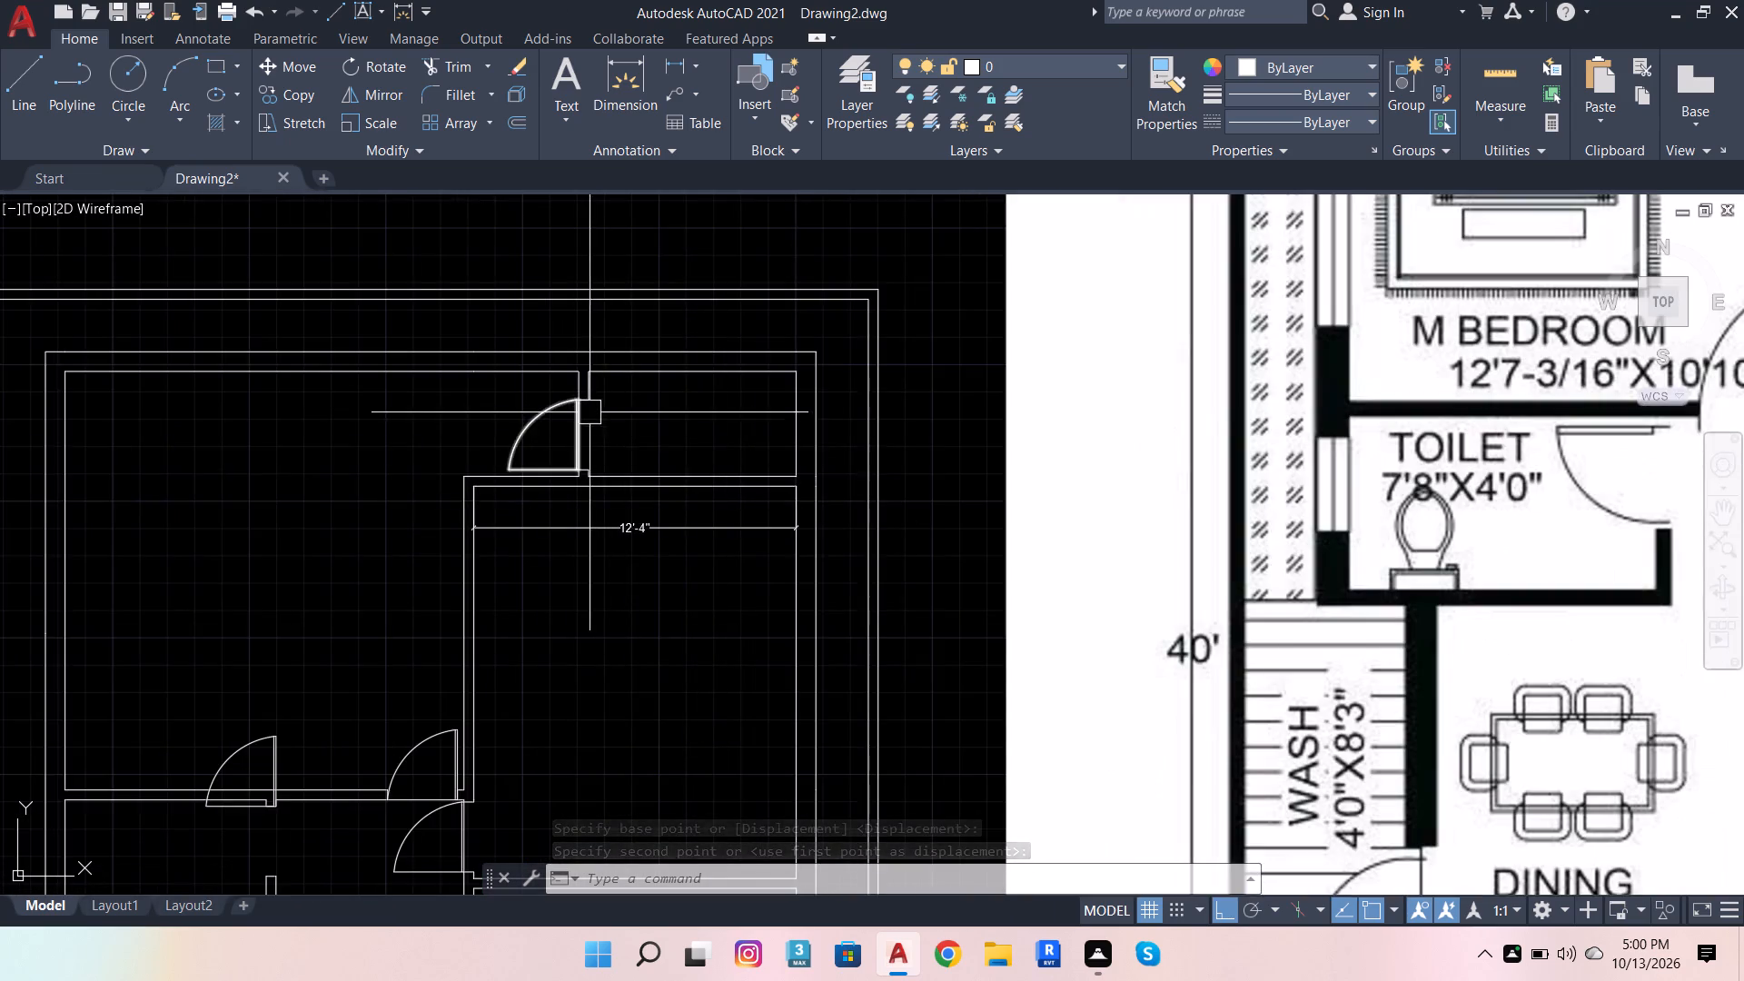
scroll(589, 411, up, 2)
click(558, 427)
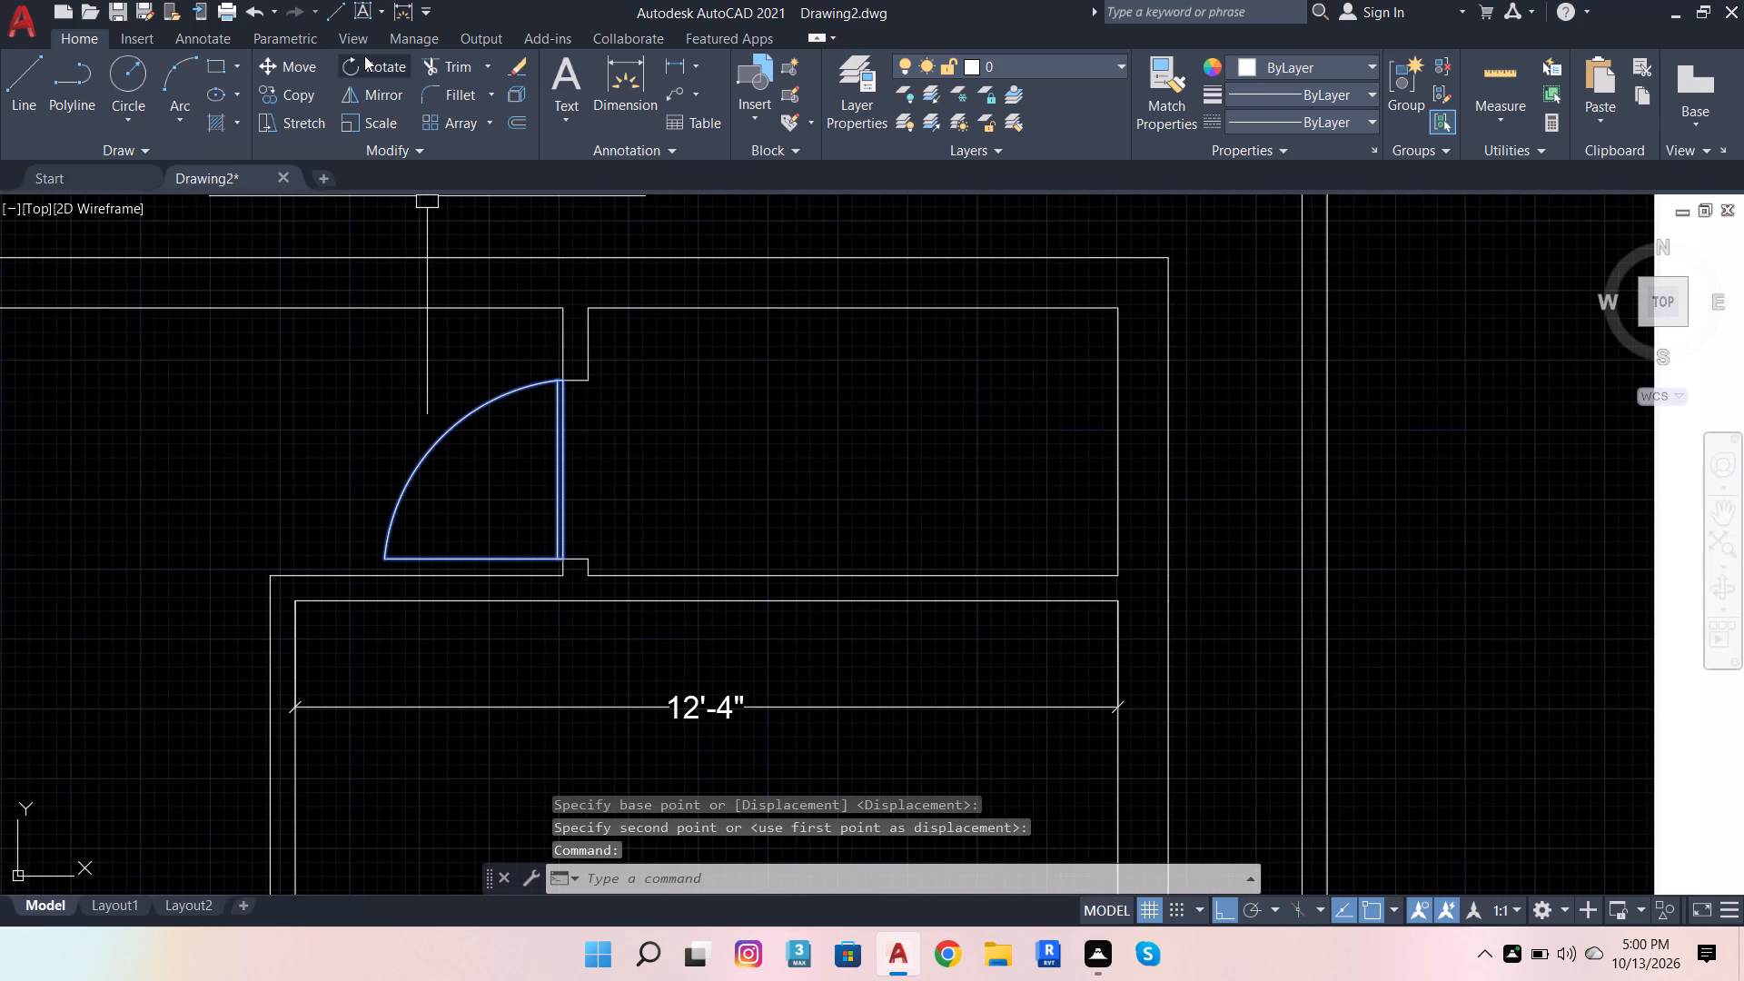
click(364, 55)
scroll(607, 593, up, 2)
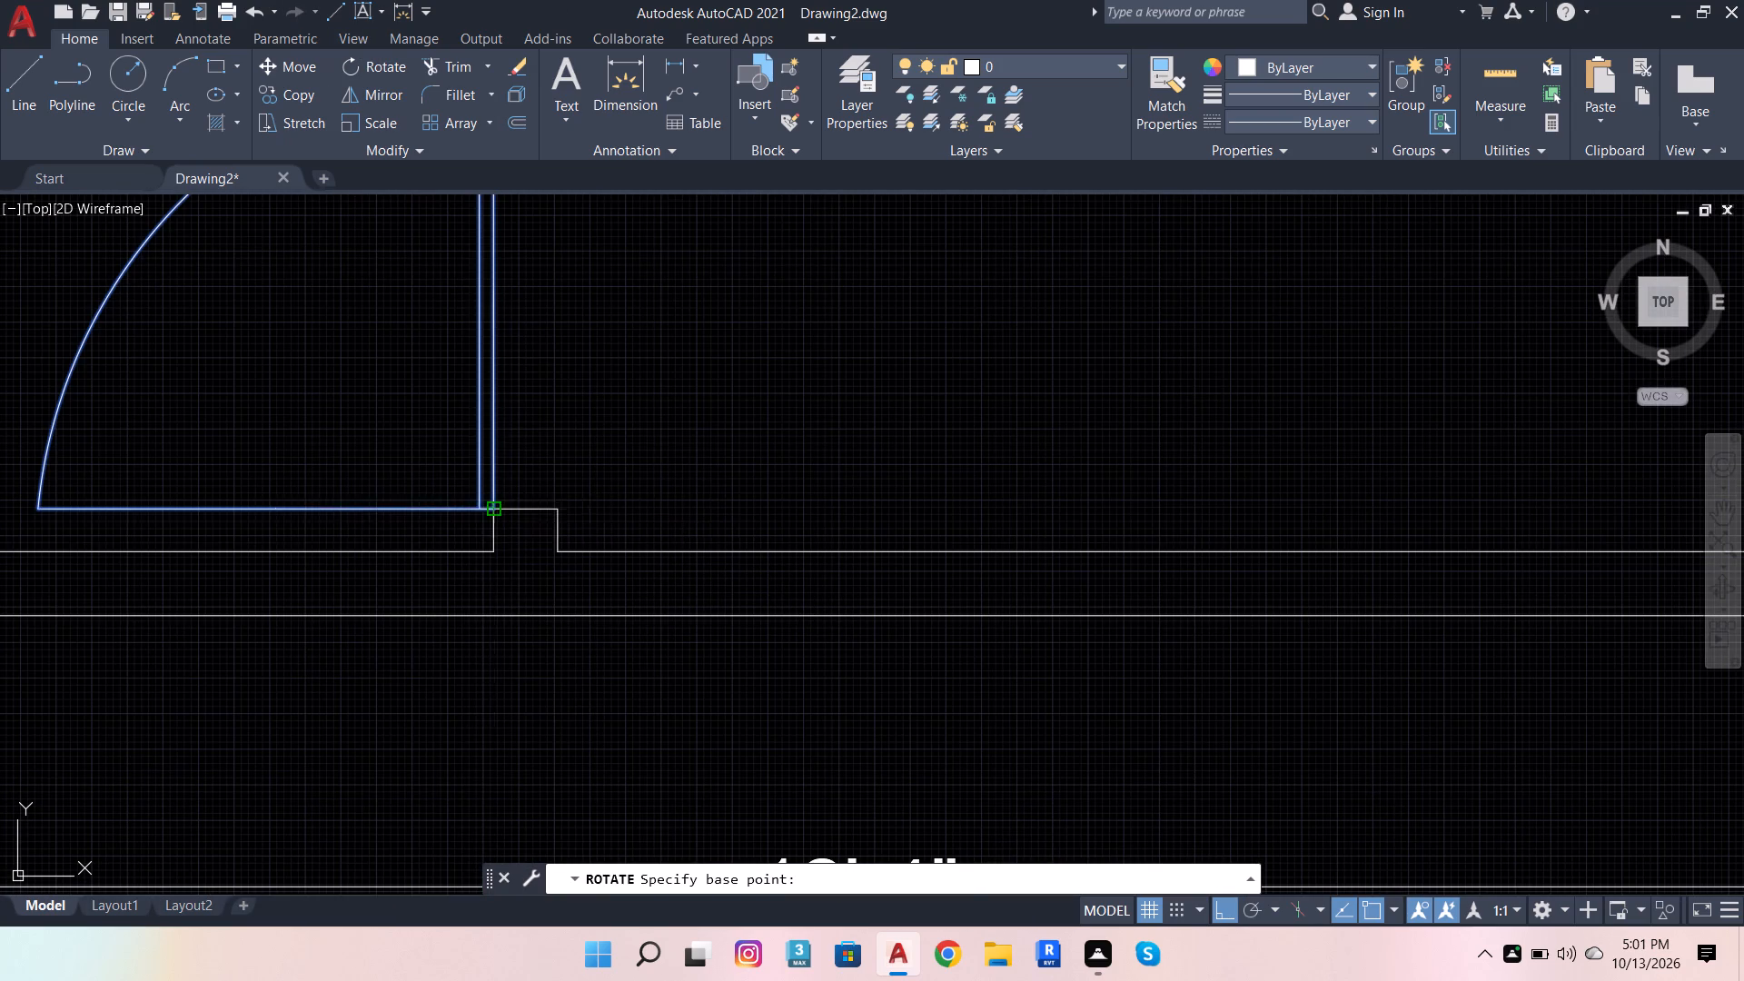
click(497, 509)
click(521, 774)
Rotate the door block of the small toilet below the master bedroom 90° counterclockwise around its leaf's lower end.
scroll(821, 689, down, 3)
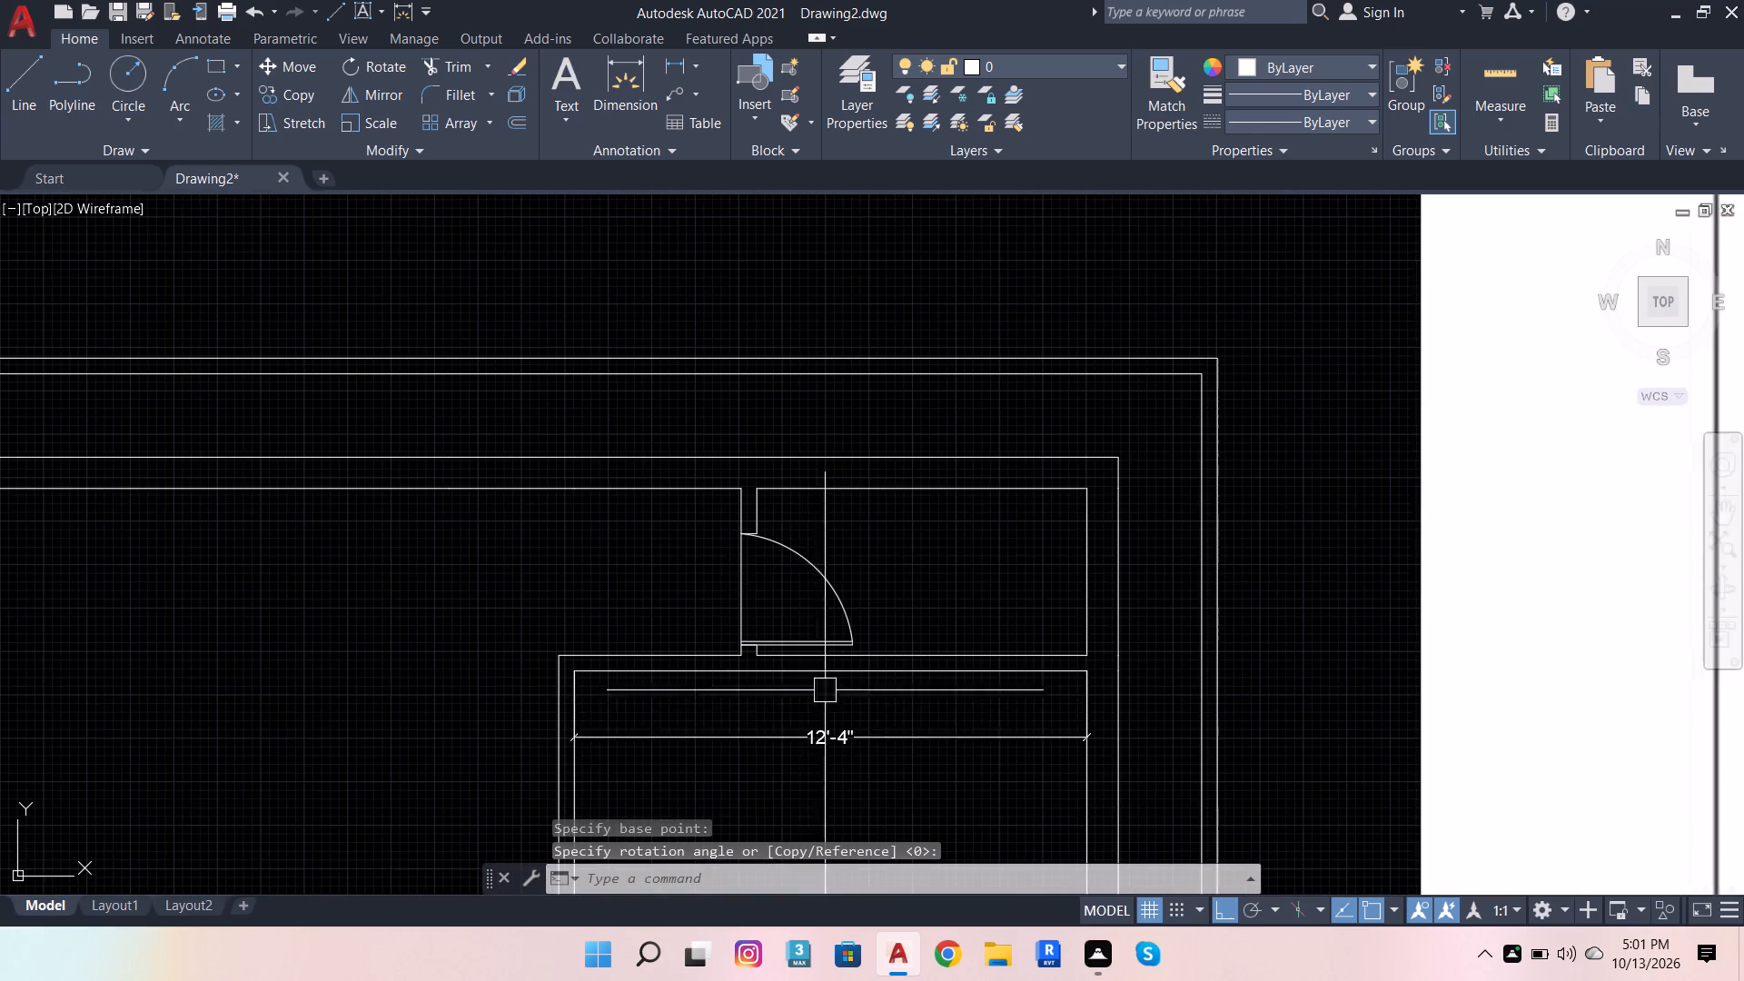
scroll(866, 661, down, 3)
scroll(736, 815, up, 4)
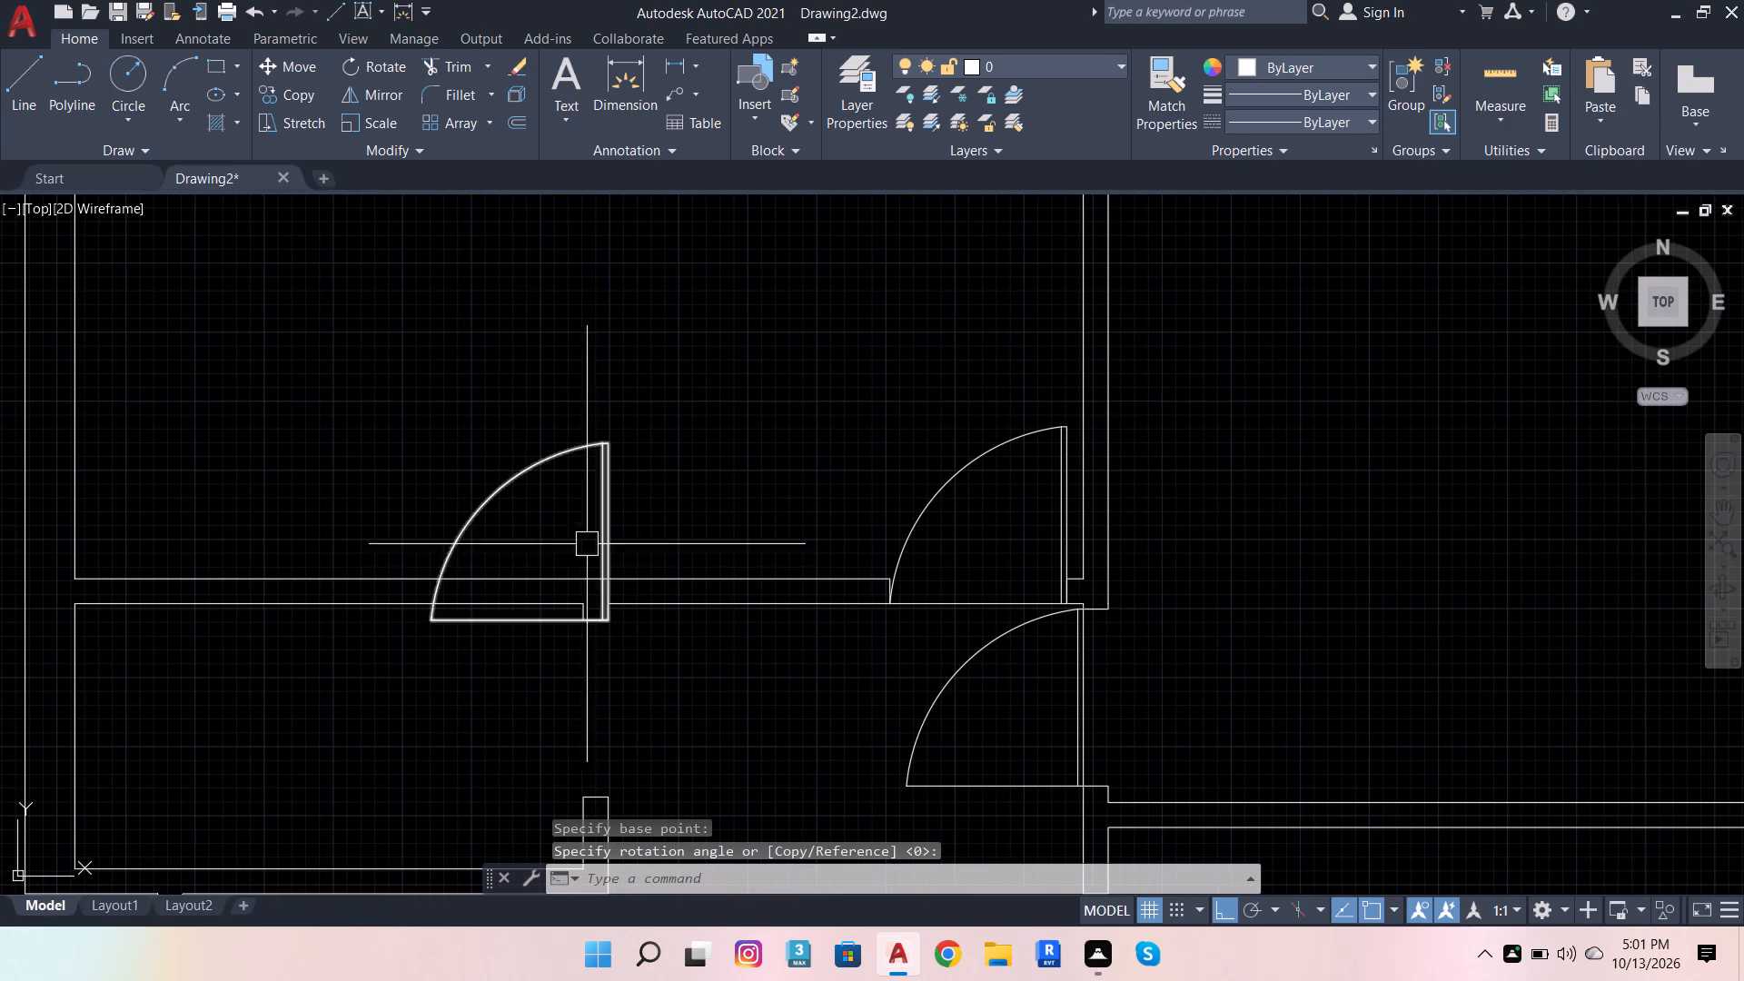
click(603, 510)
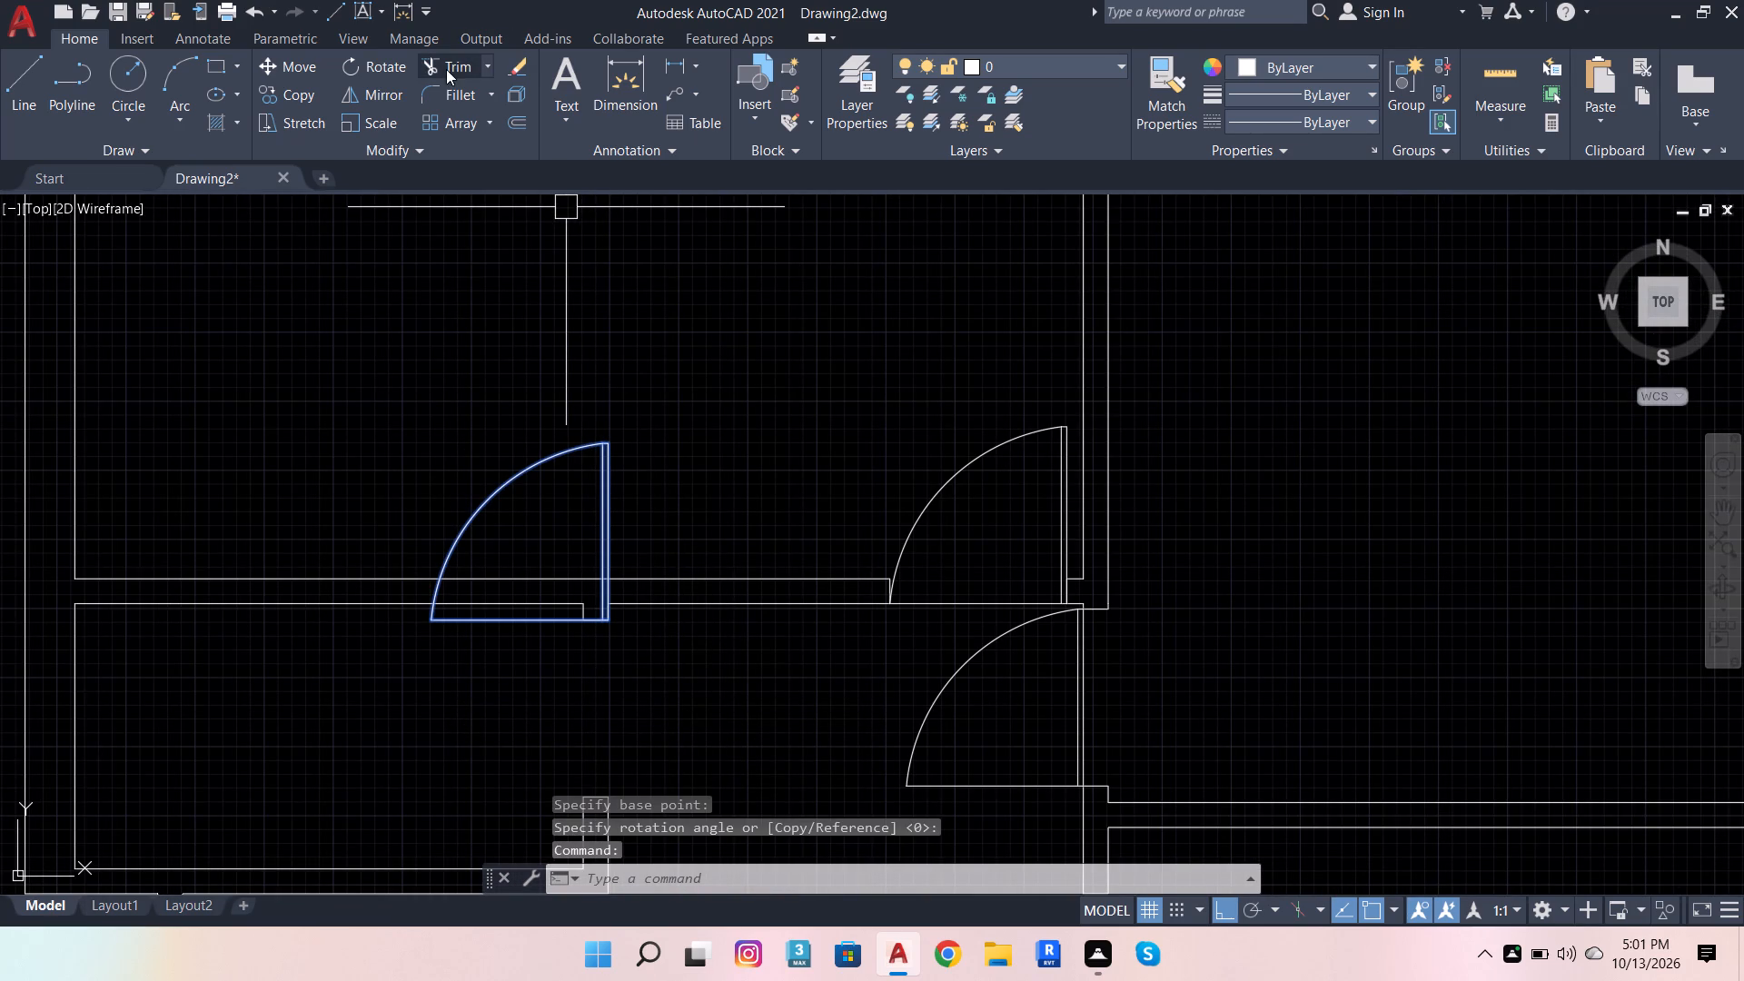
click(376, 71)
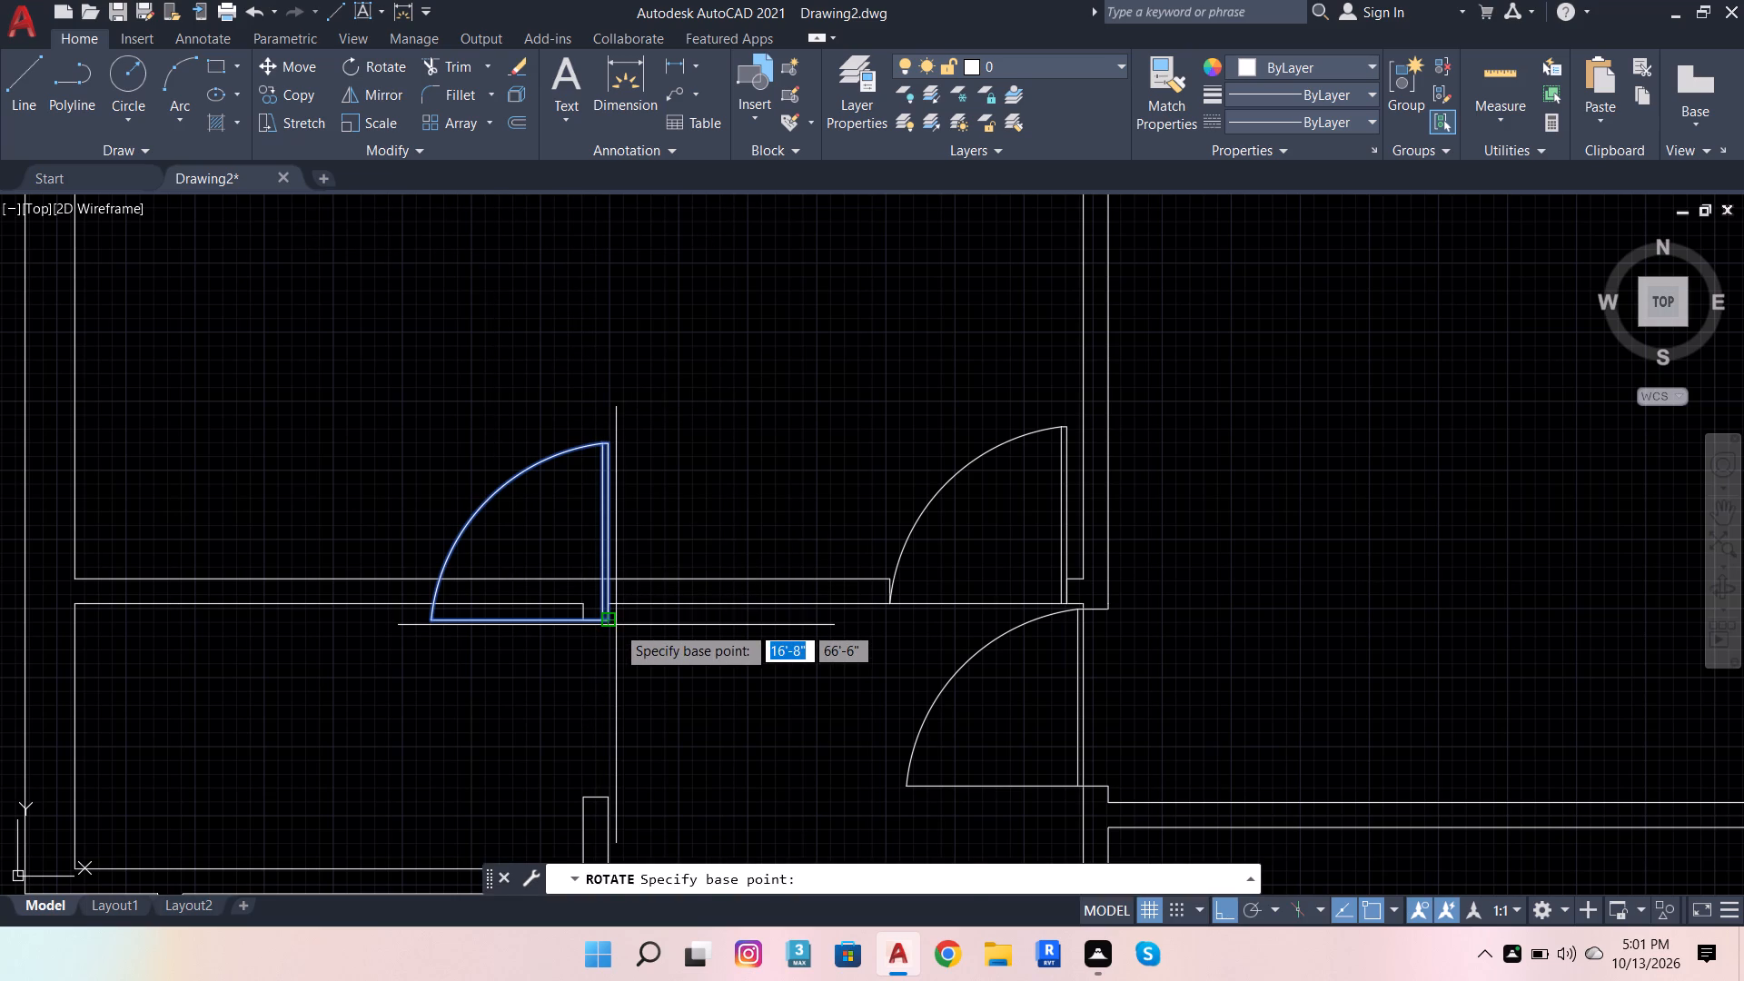
click(616, 625)
click(552, 365)
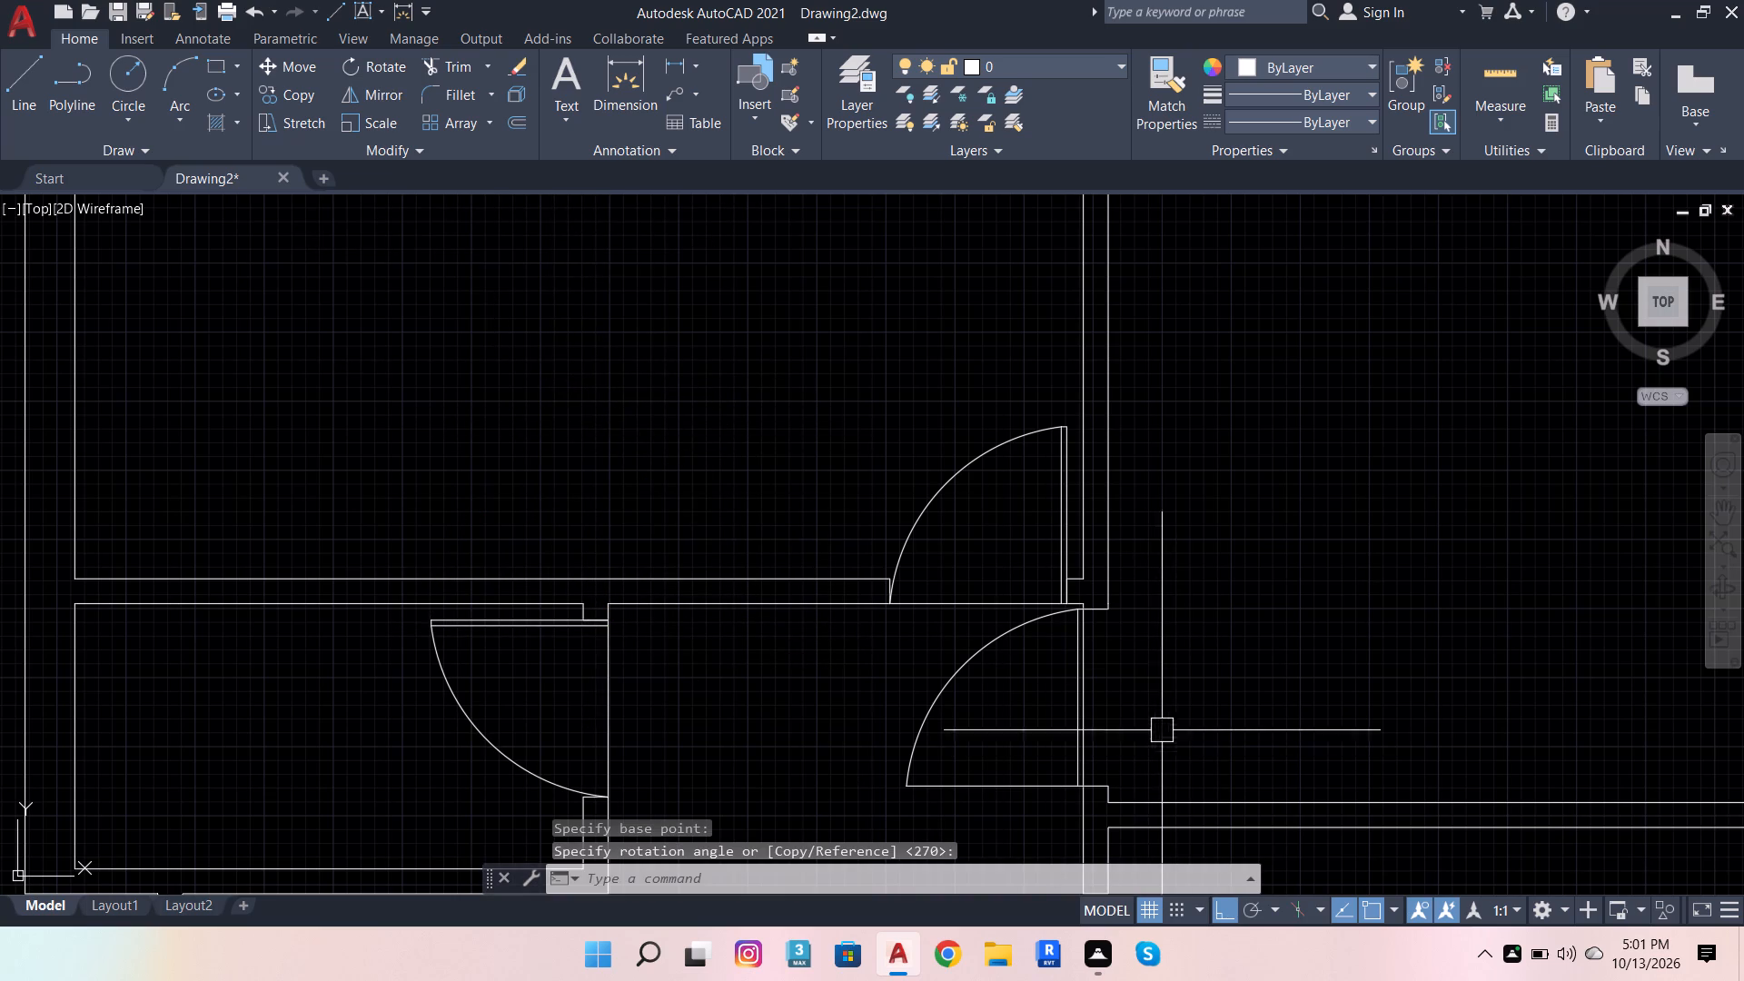
Rotate the C bedroom's door block 90° clockwise around its leaf's lower outer corner.
click(1072, 707)
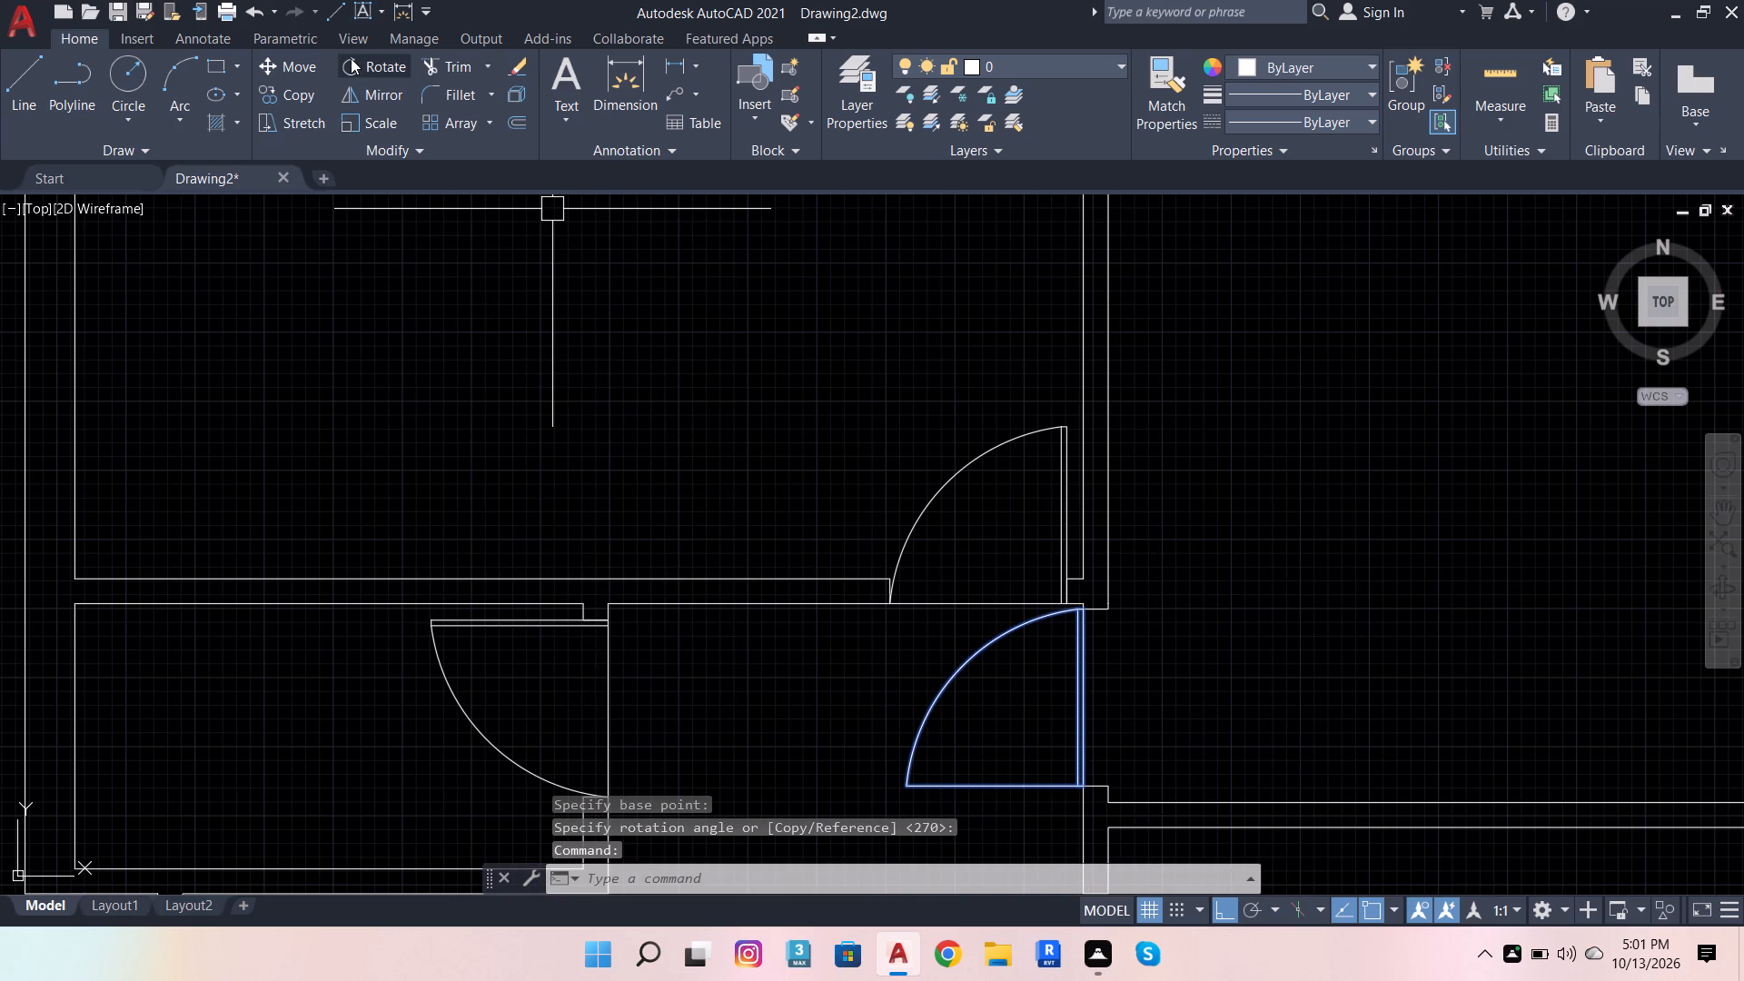
click(352, 59)
scroll(1031, 837, up, 2)
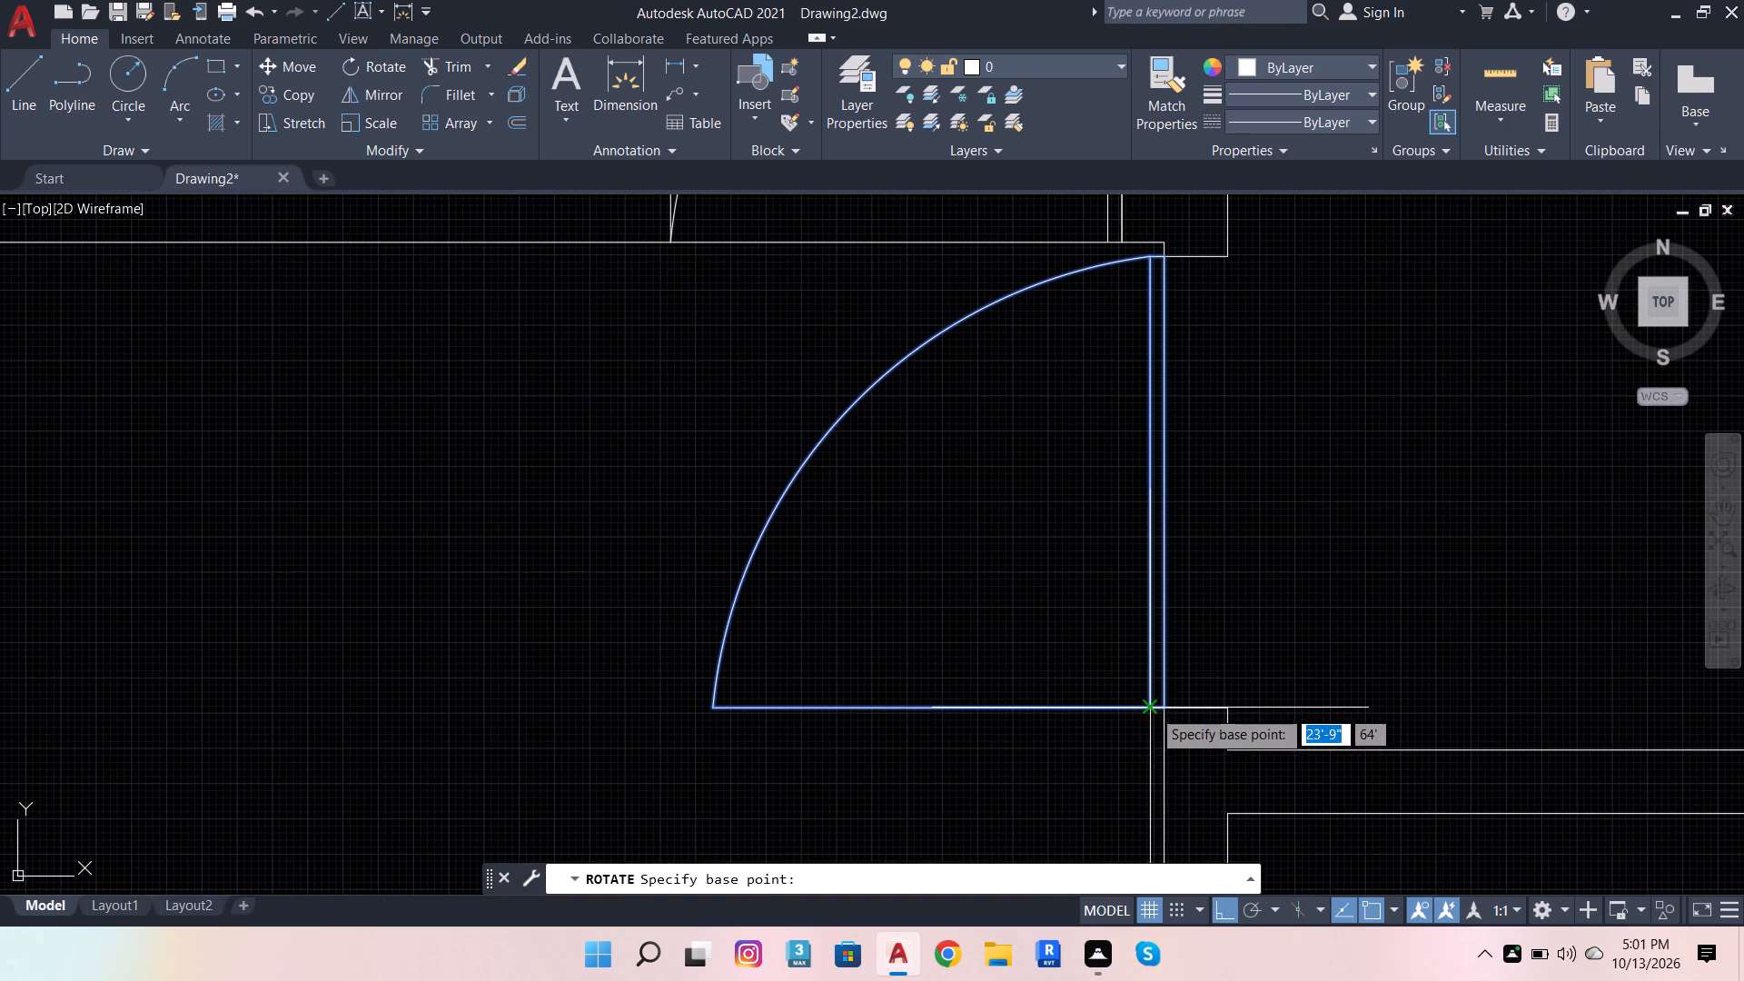
click(1164, 706)
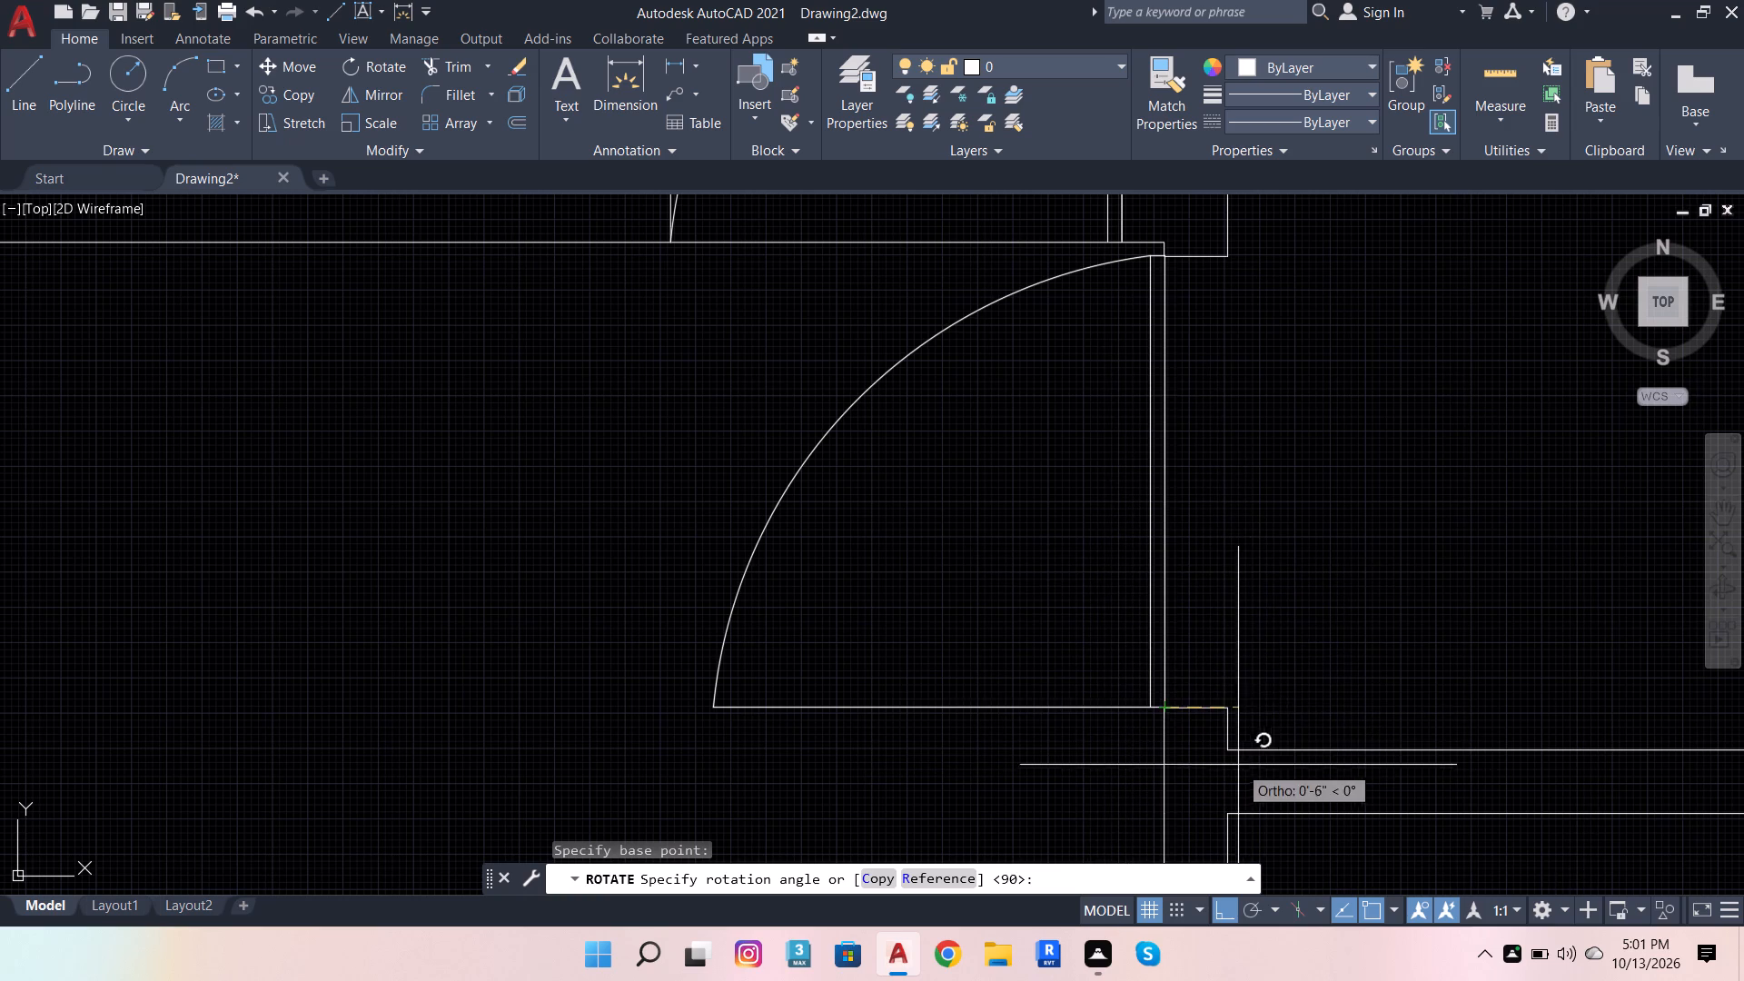
click(1214, 778)
Draw a door leaf 3' long and 1" thick upward from the short wall end at the living room's entrance opening.
scroll(456, 880, down, 4)
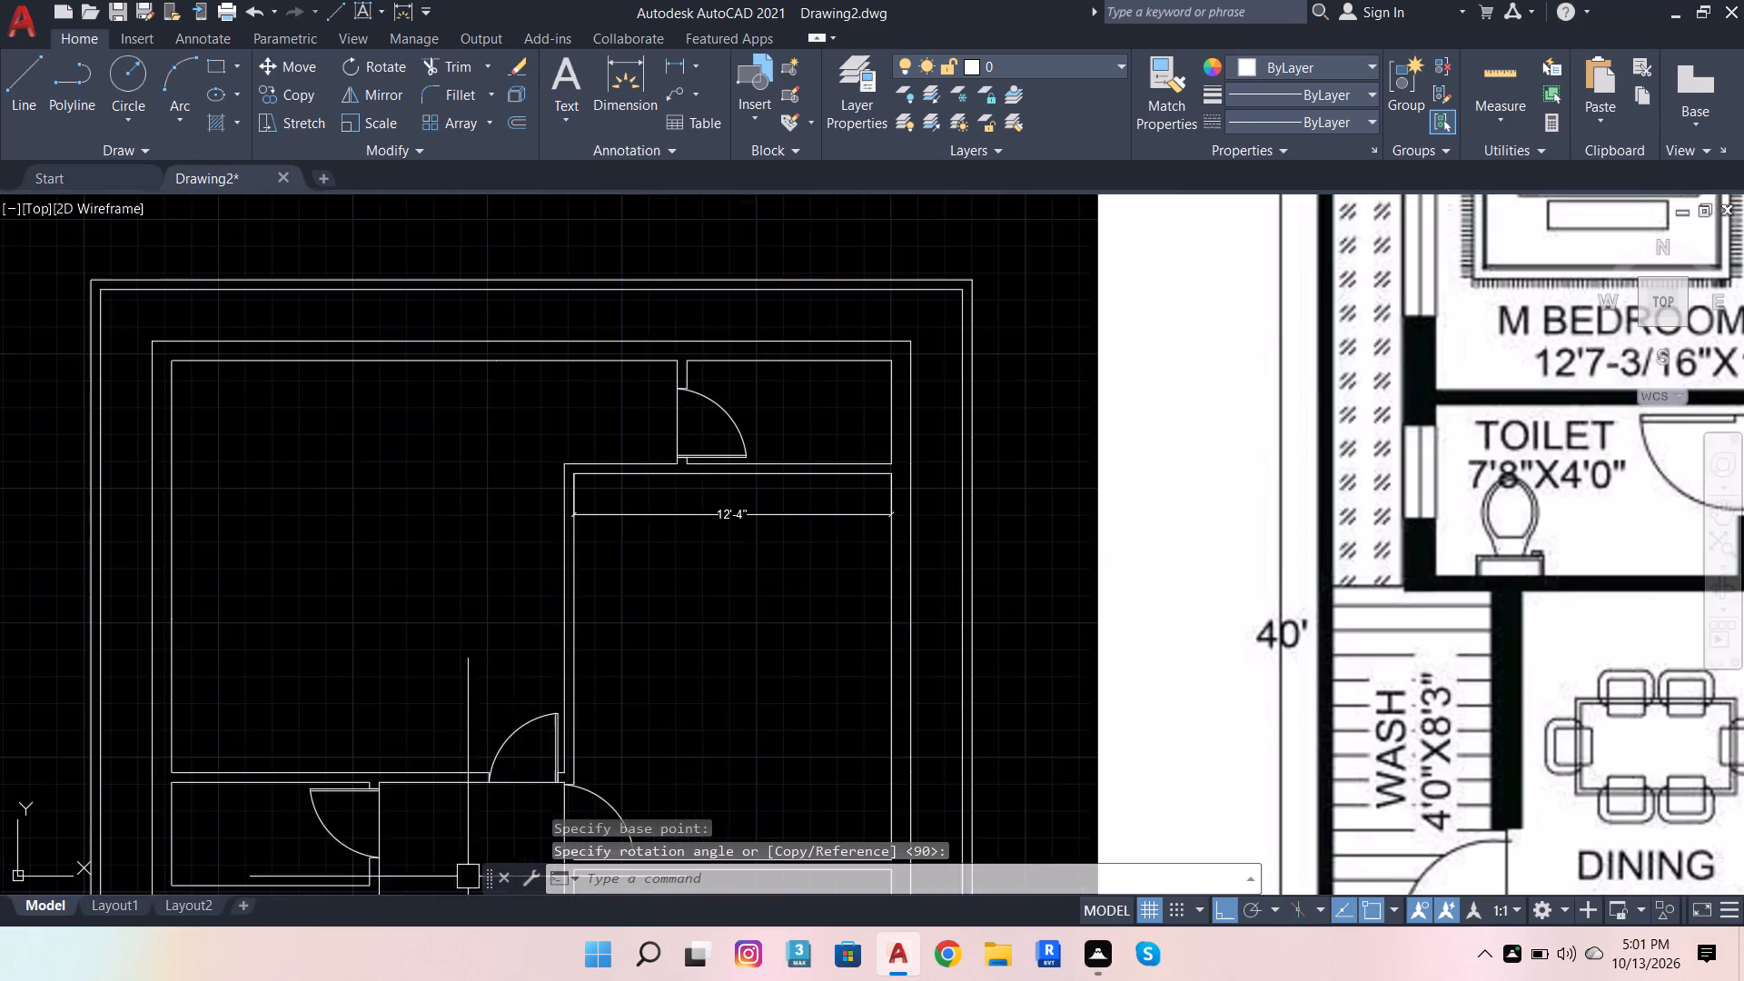
scroll(917, 640, down, 5)
scroll(928, 740, up, 3)
scroll(939, 477, up, 4)
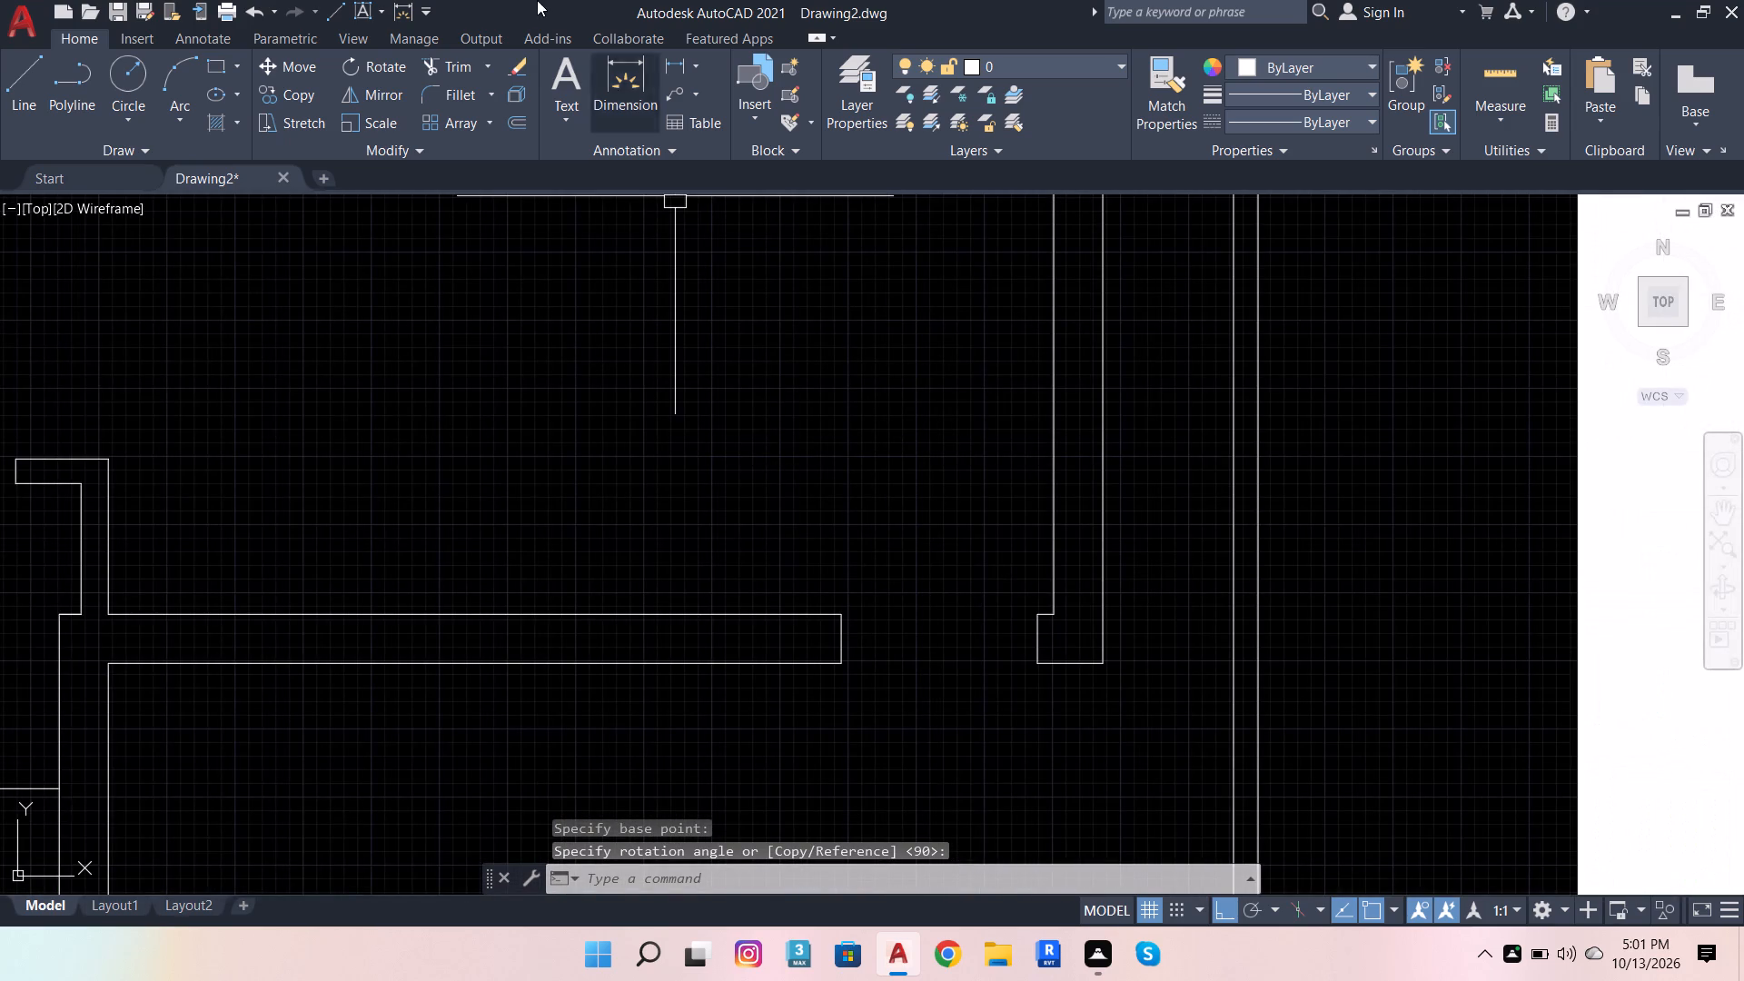
click(40, 69)
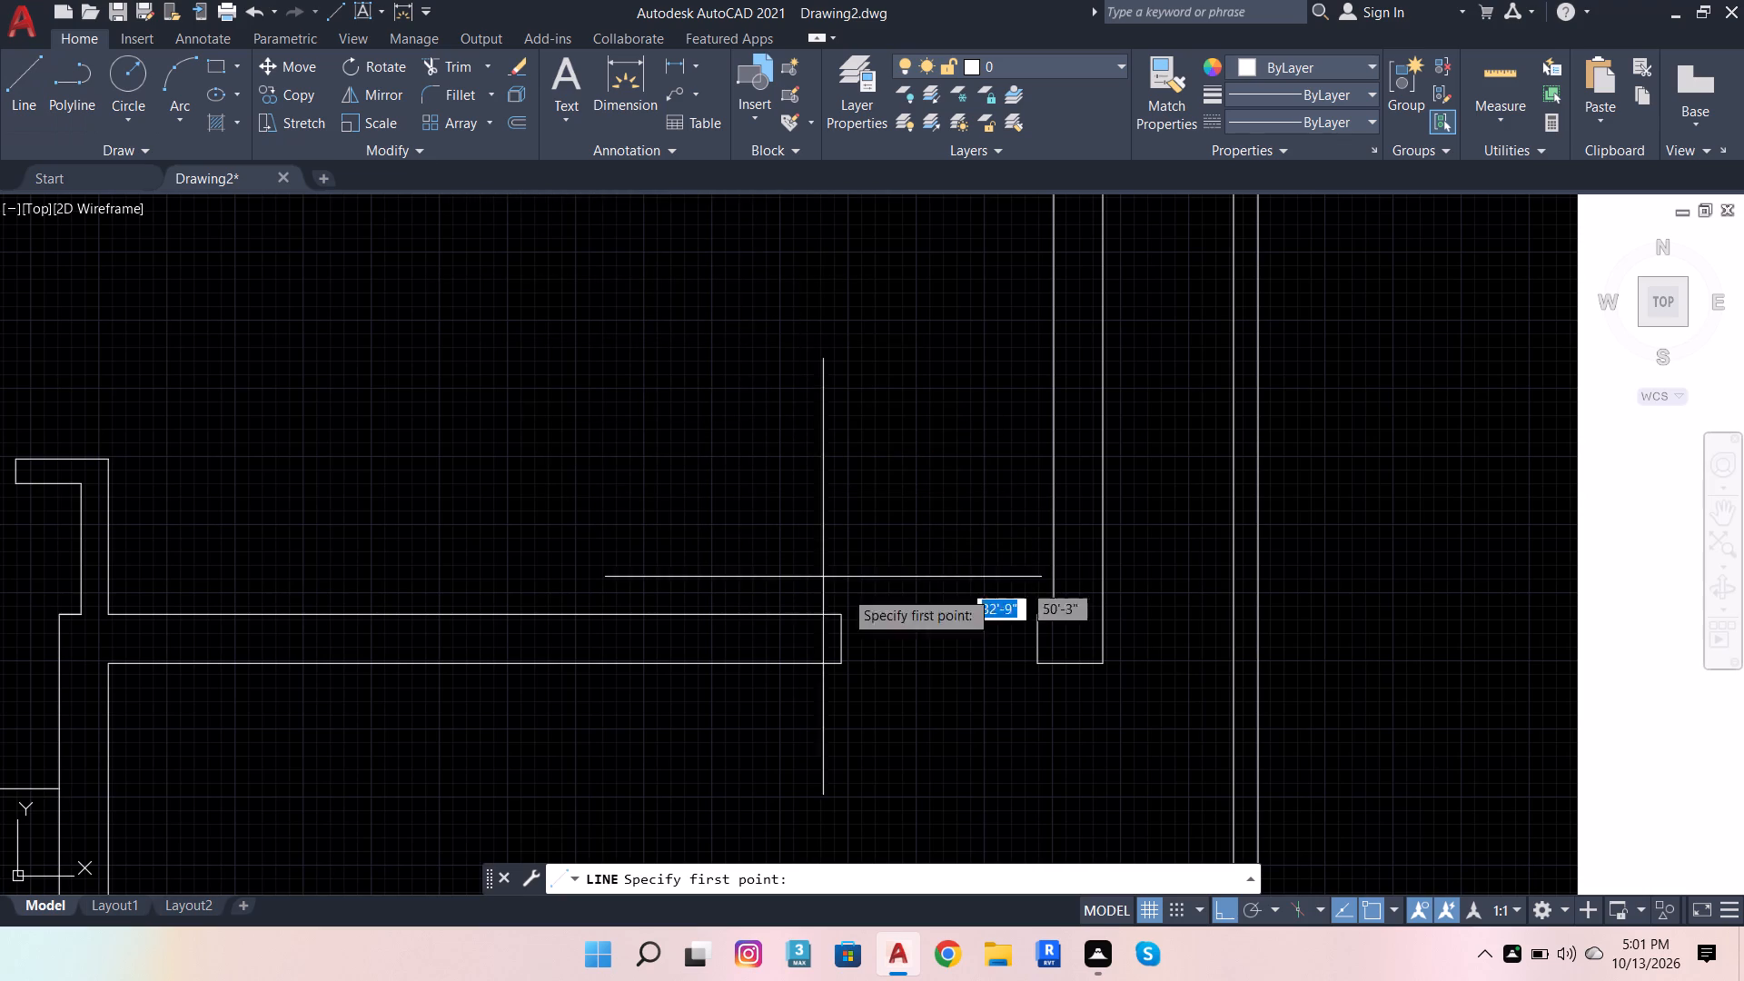
click(1052, 664)
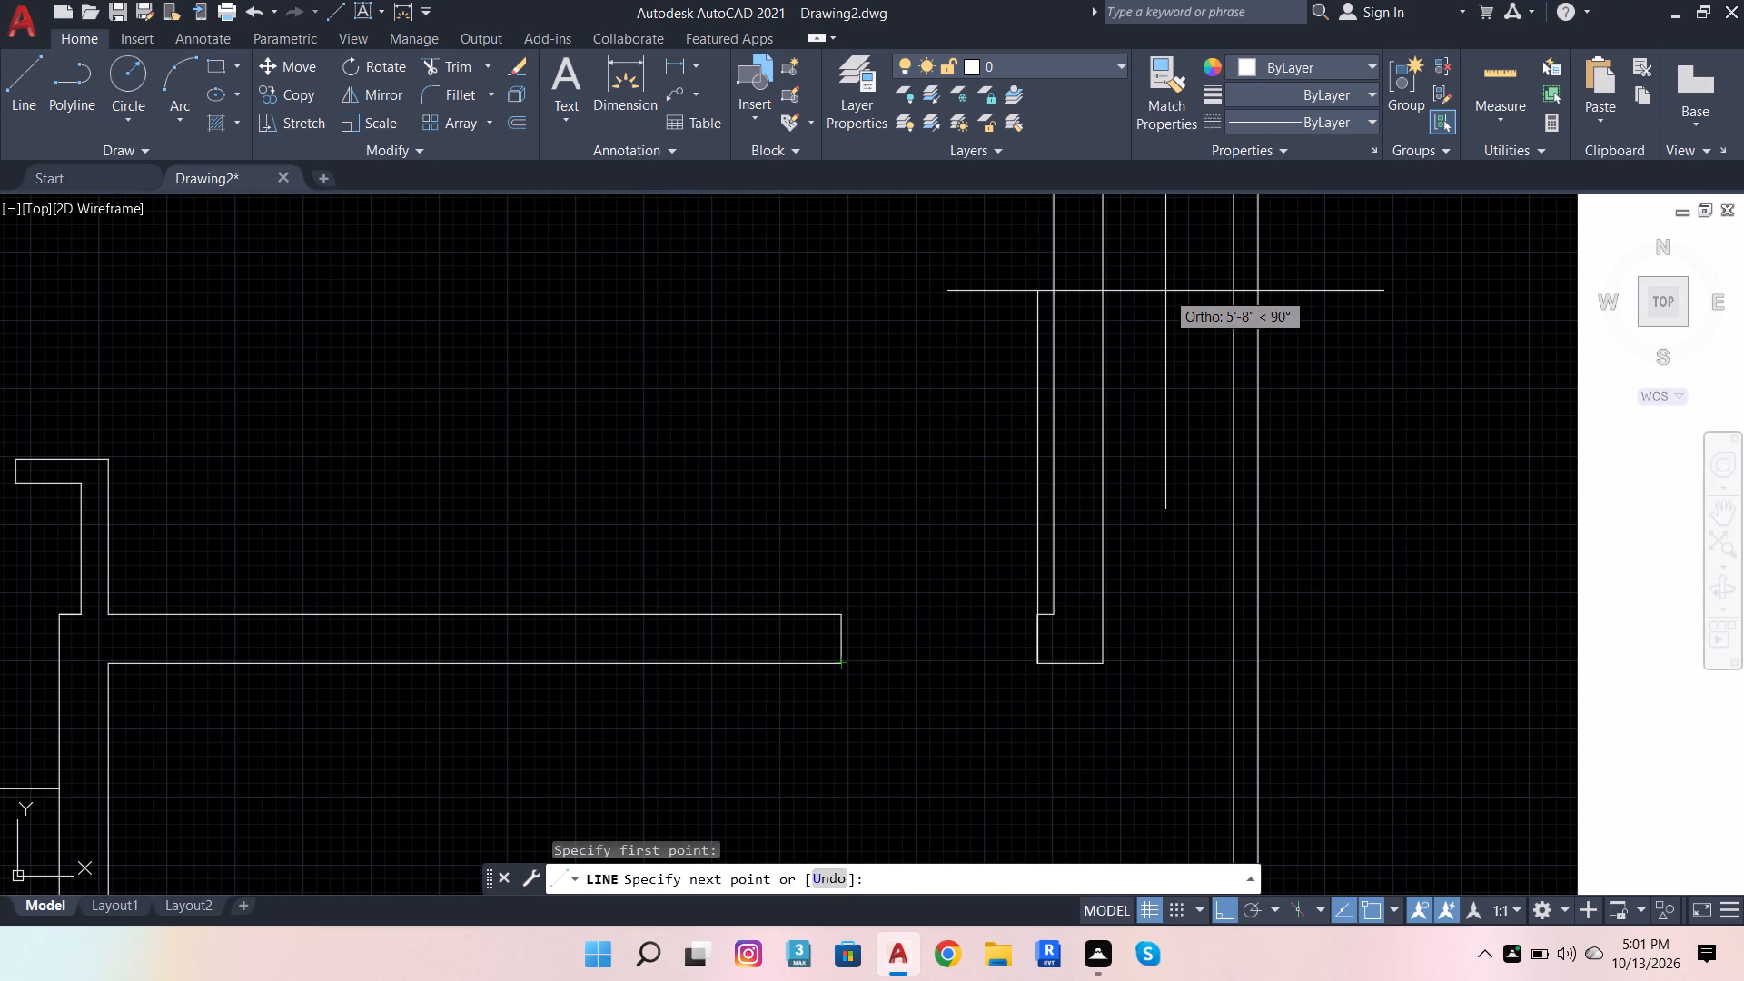
text(3')
key(Return)
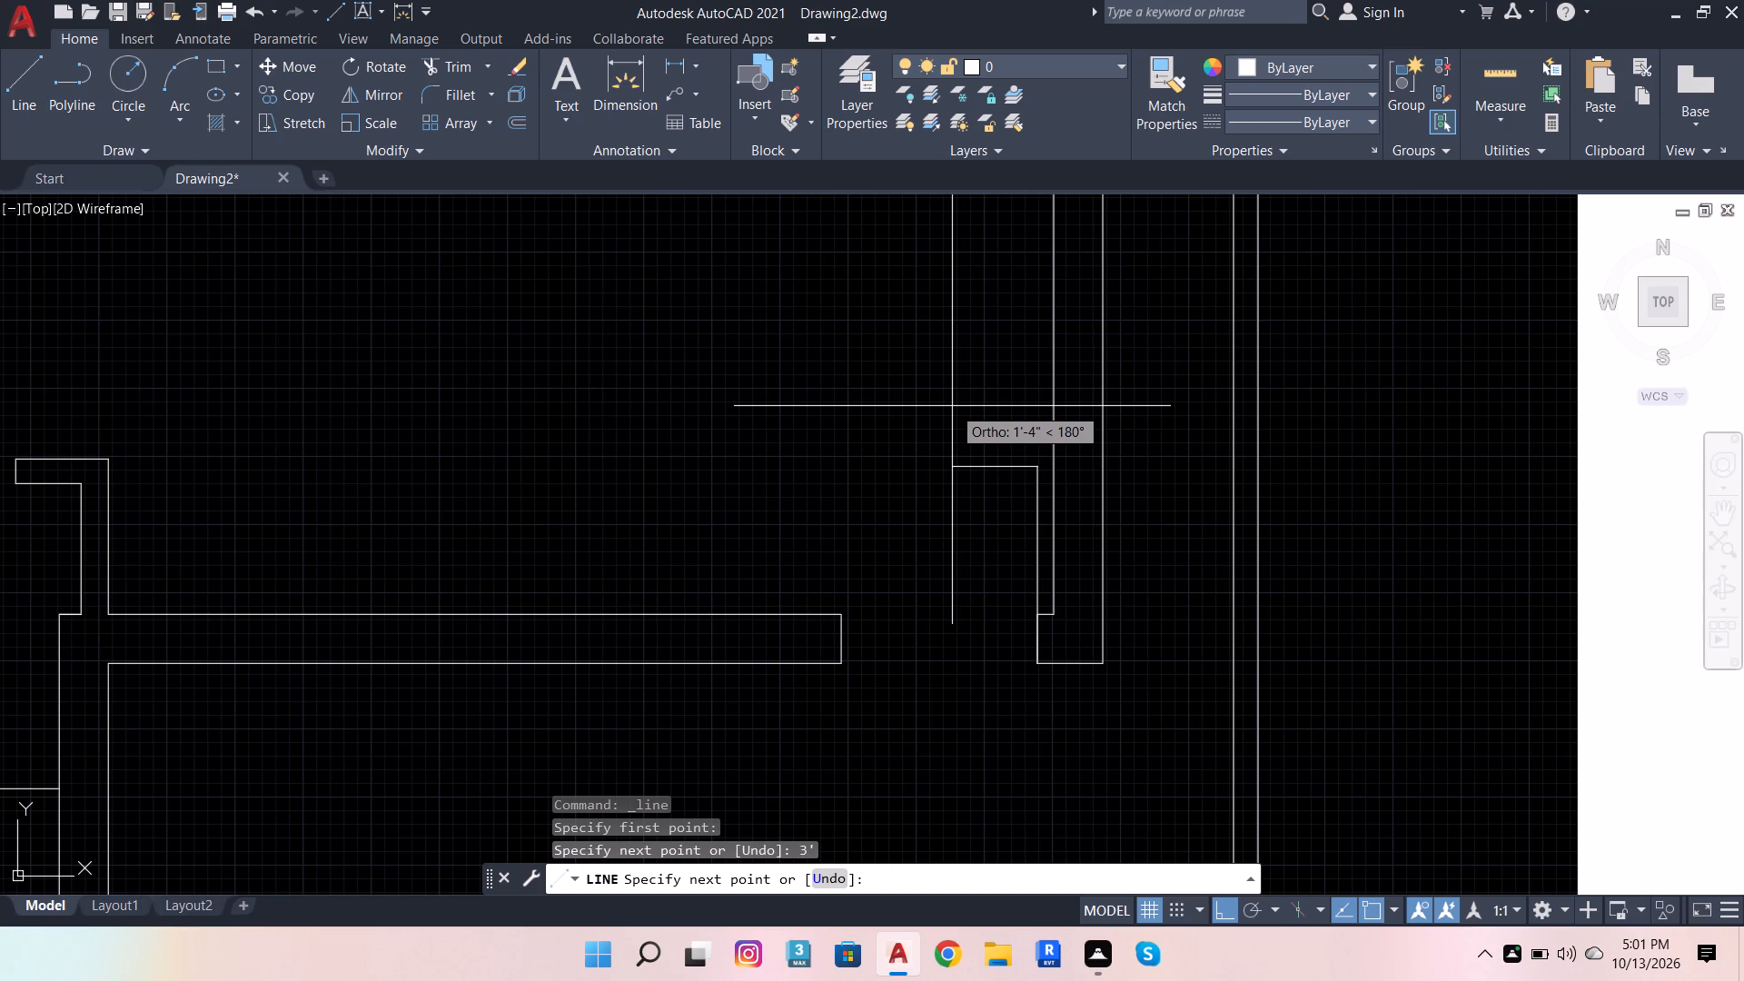
key(1)
key(Return)
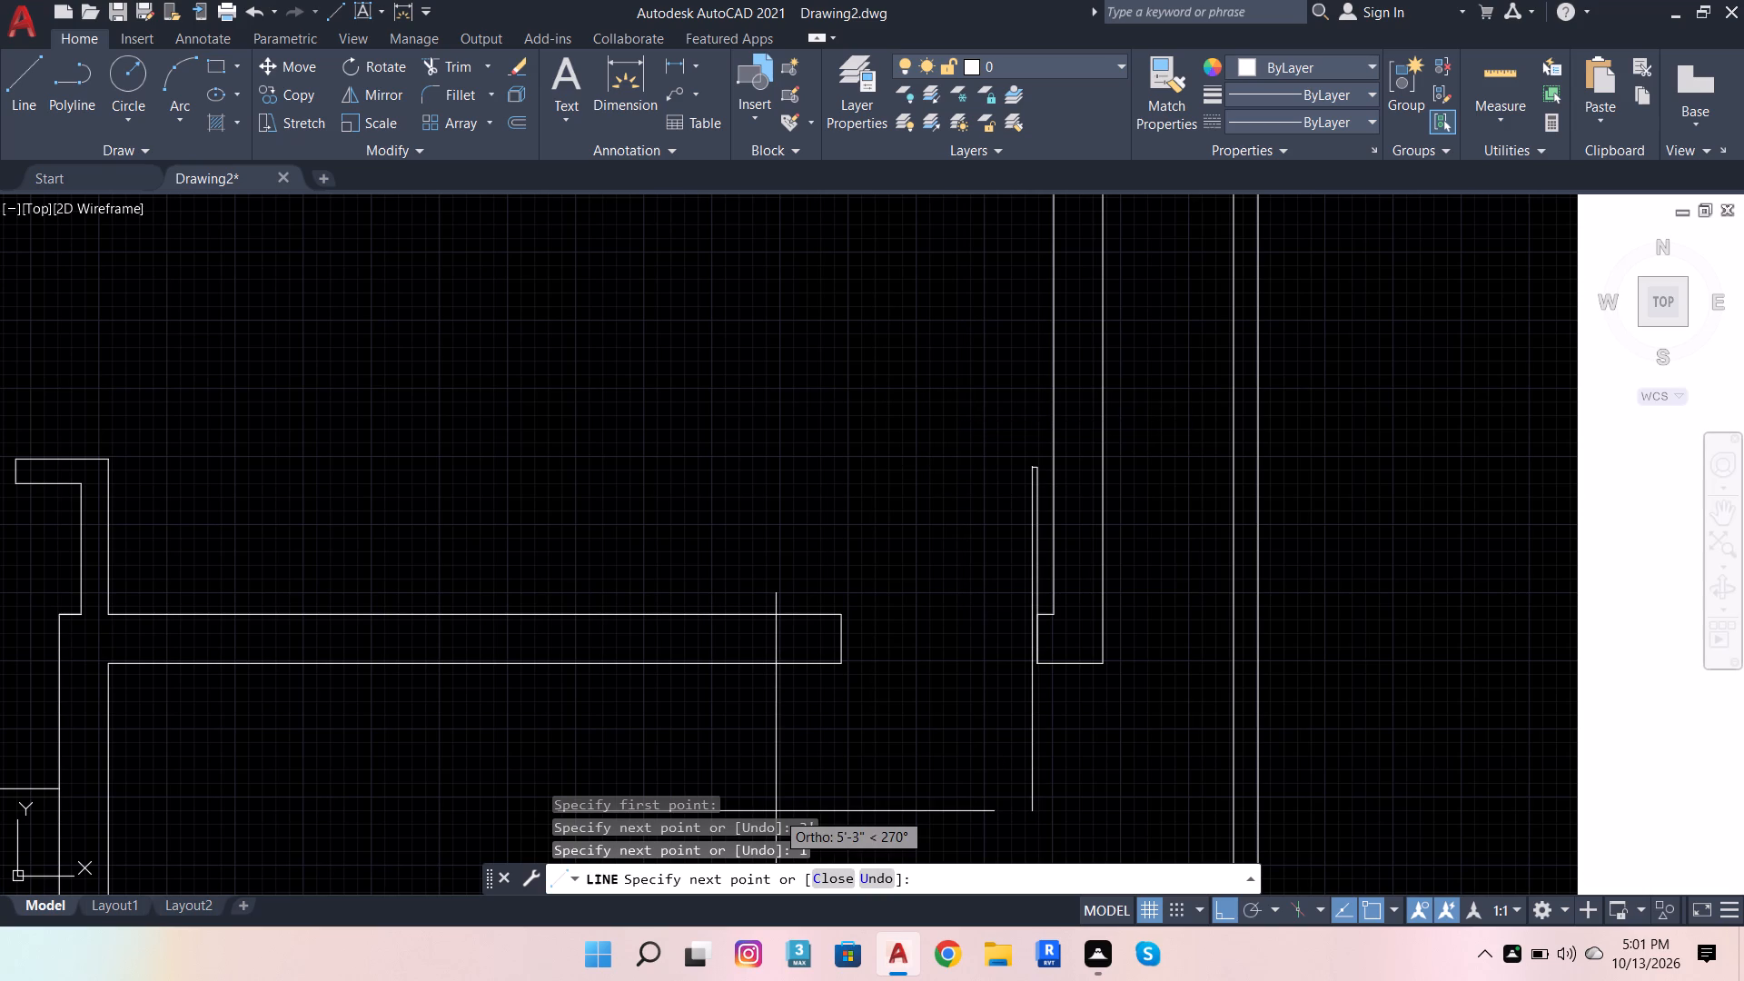
text(3')
key(Return)
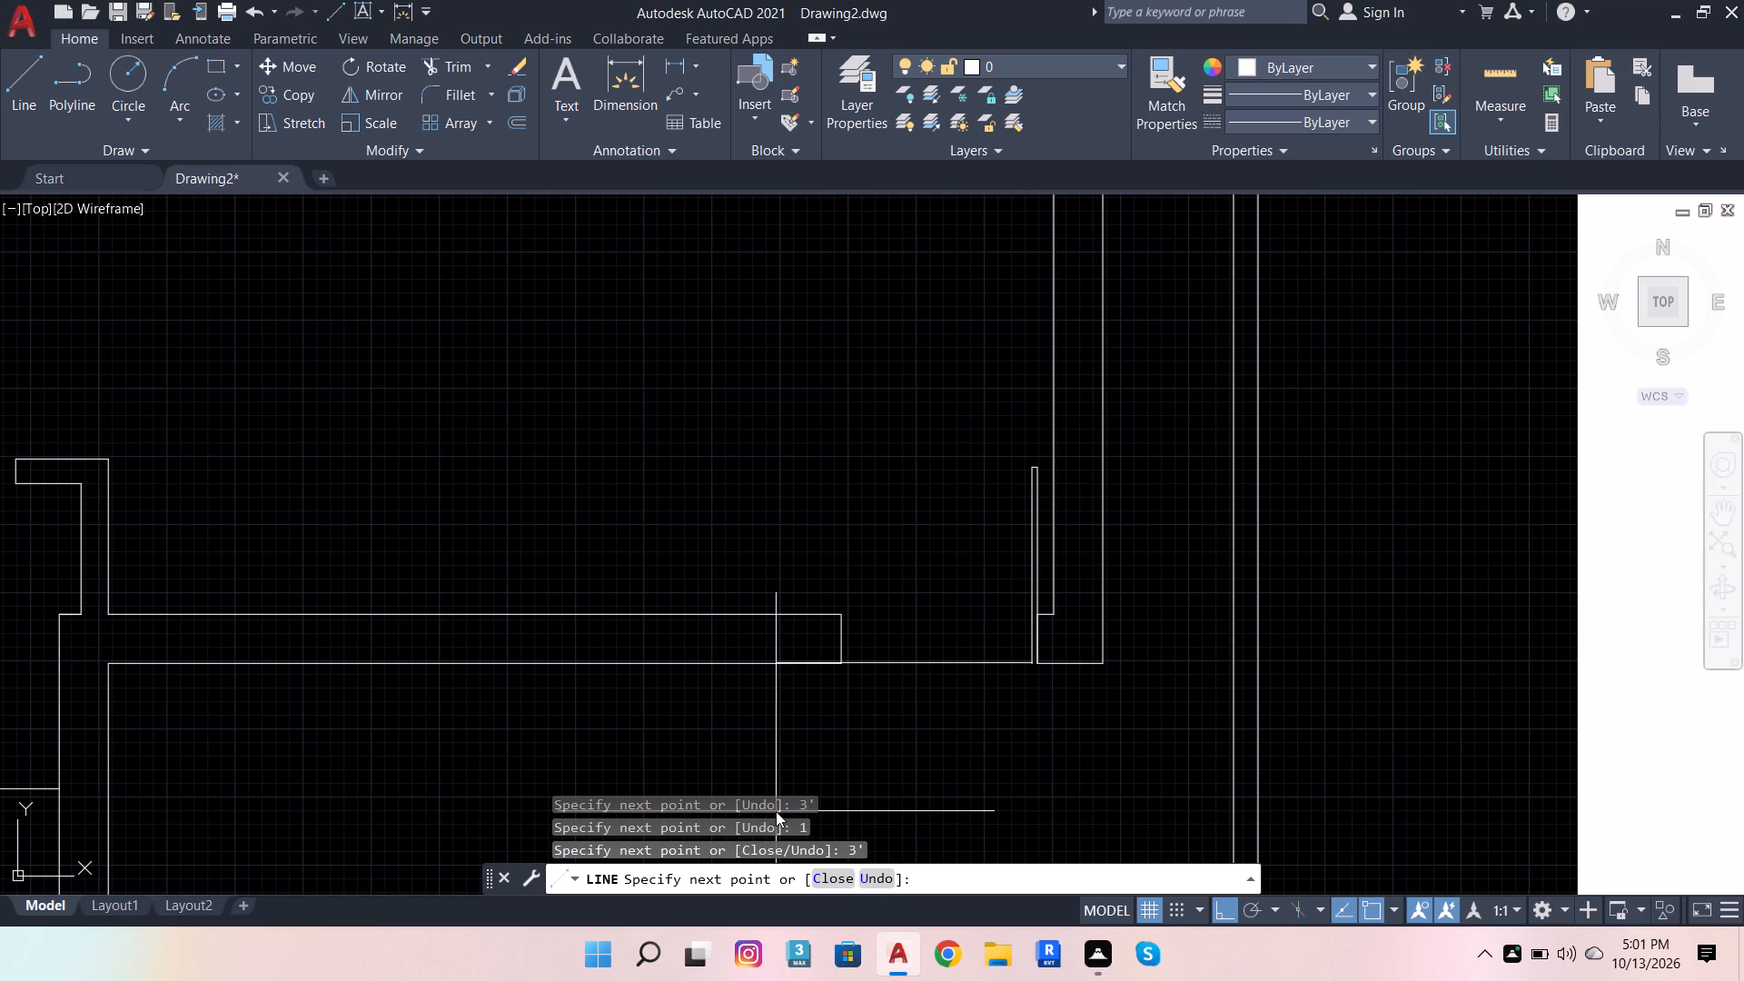
key(space)
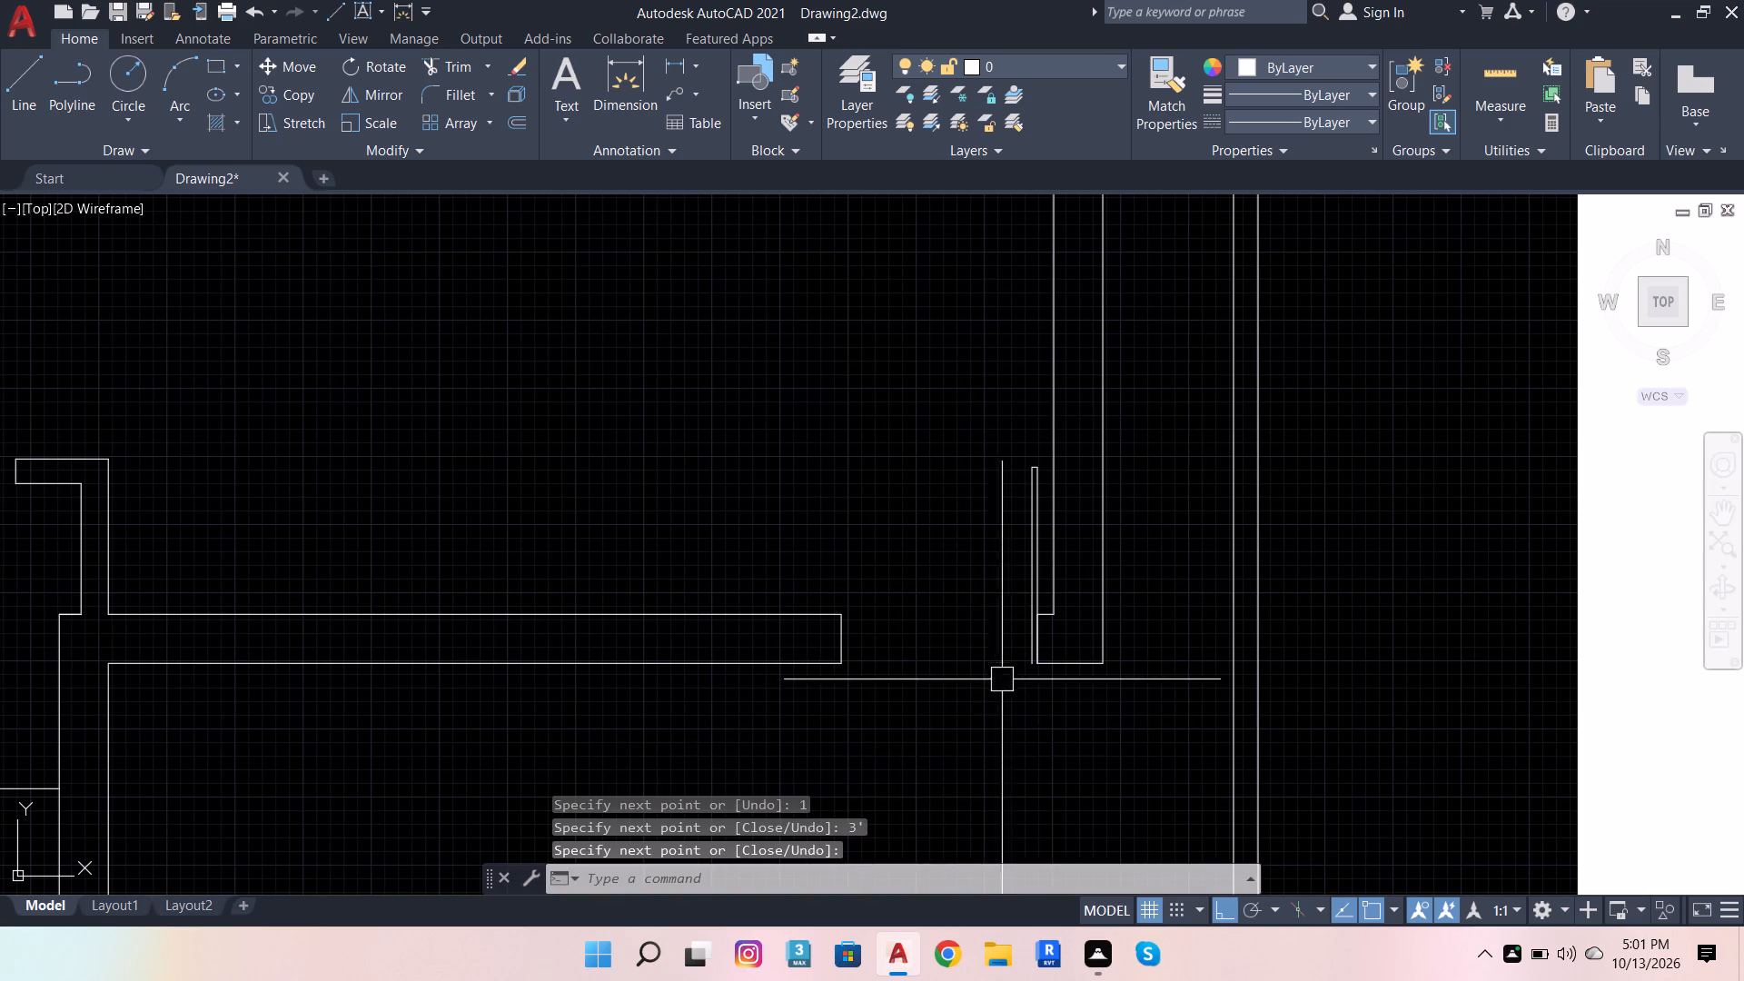
Draw a threshold line across the entrance opening from the leaf's hinge corner to the opposite wall end's lower corner.
key(space)
scroll(1010, 675, up, 3)
click(1115, 635)
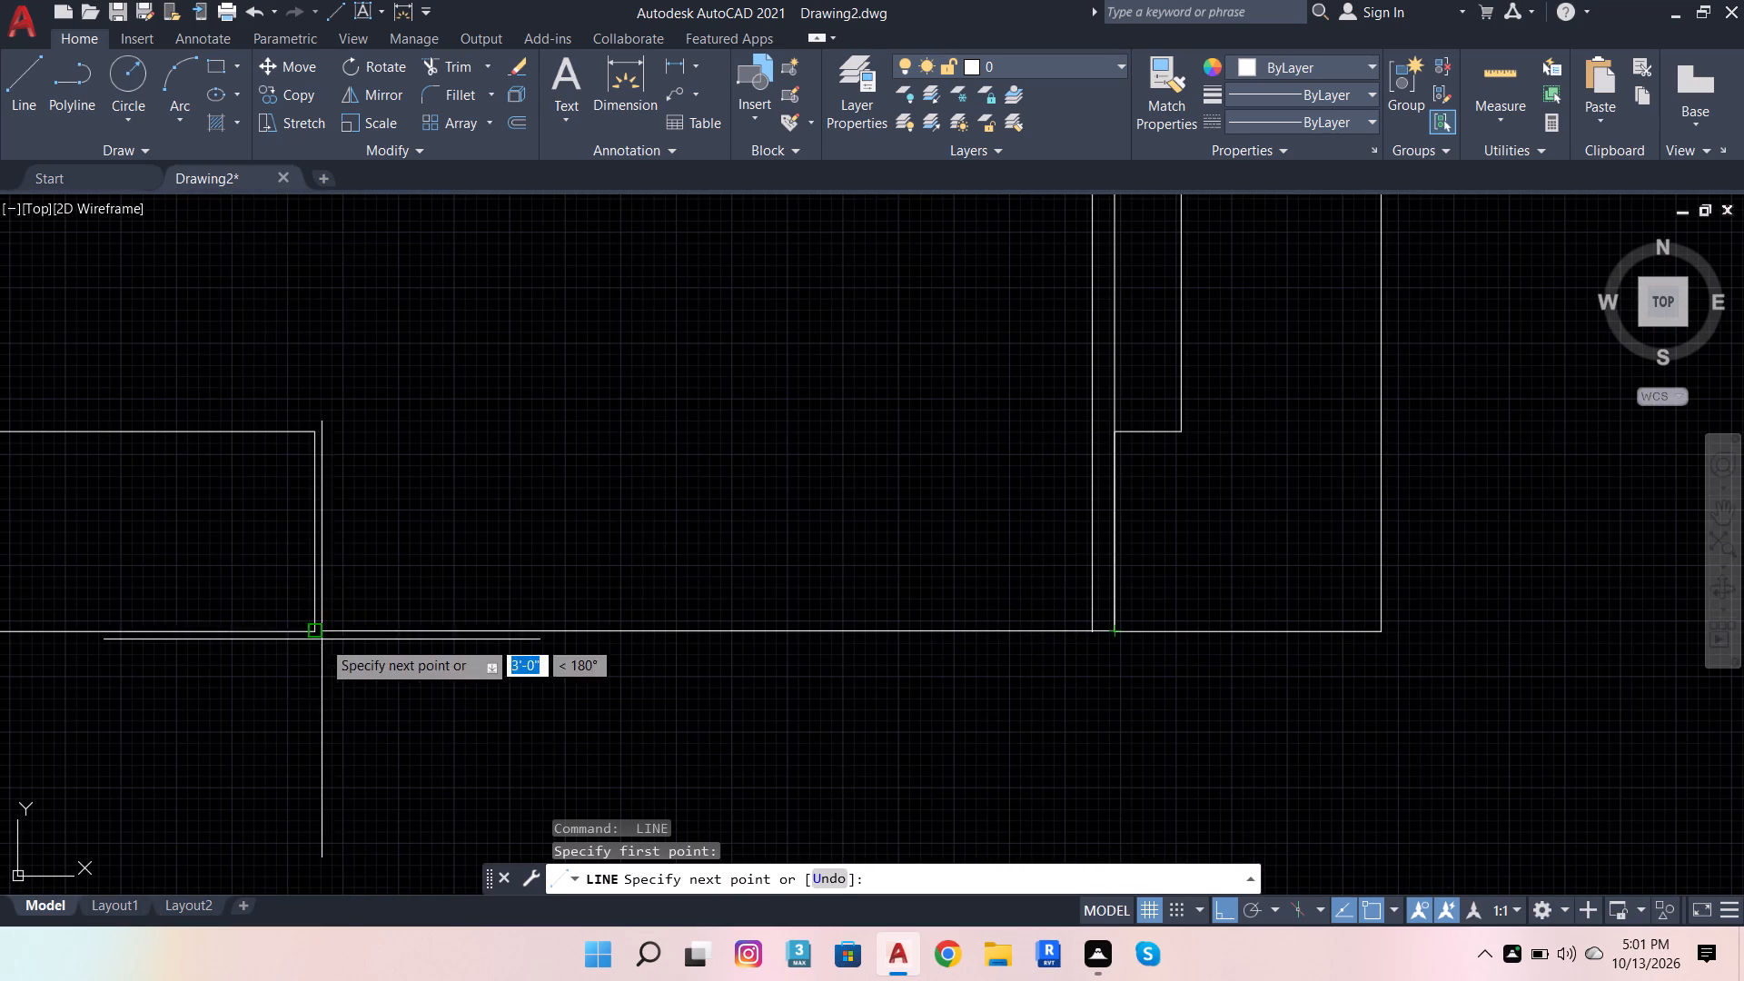
click(320, 635)
scroll(450, 679, down, 3)
key(space)
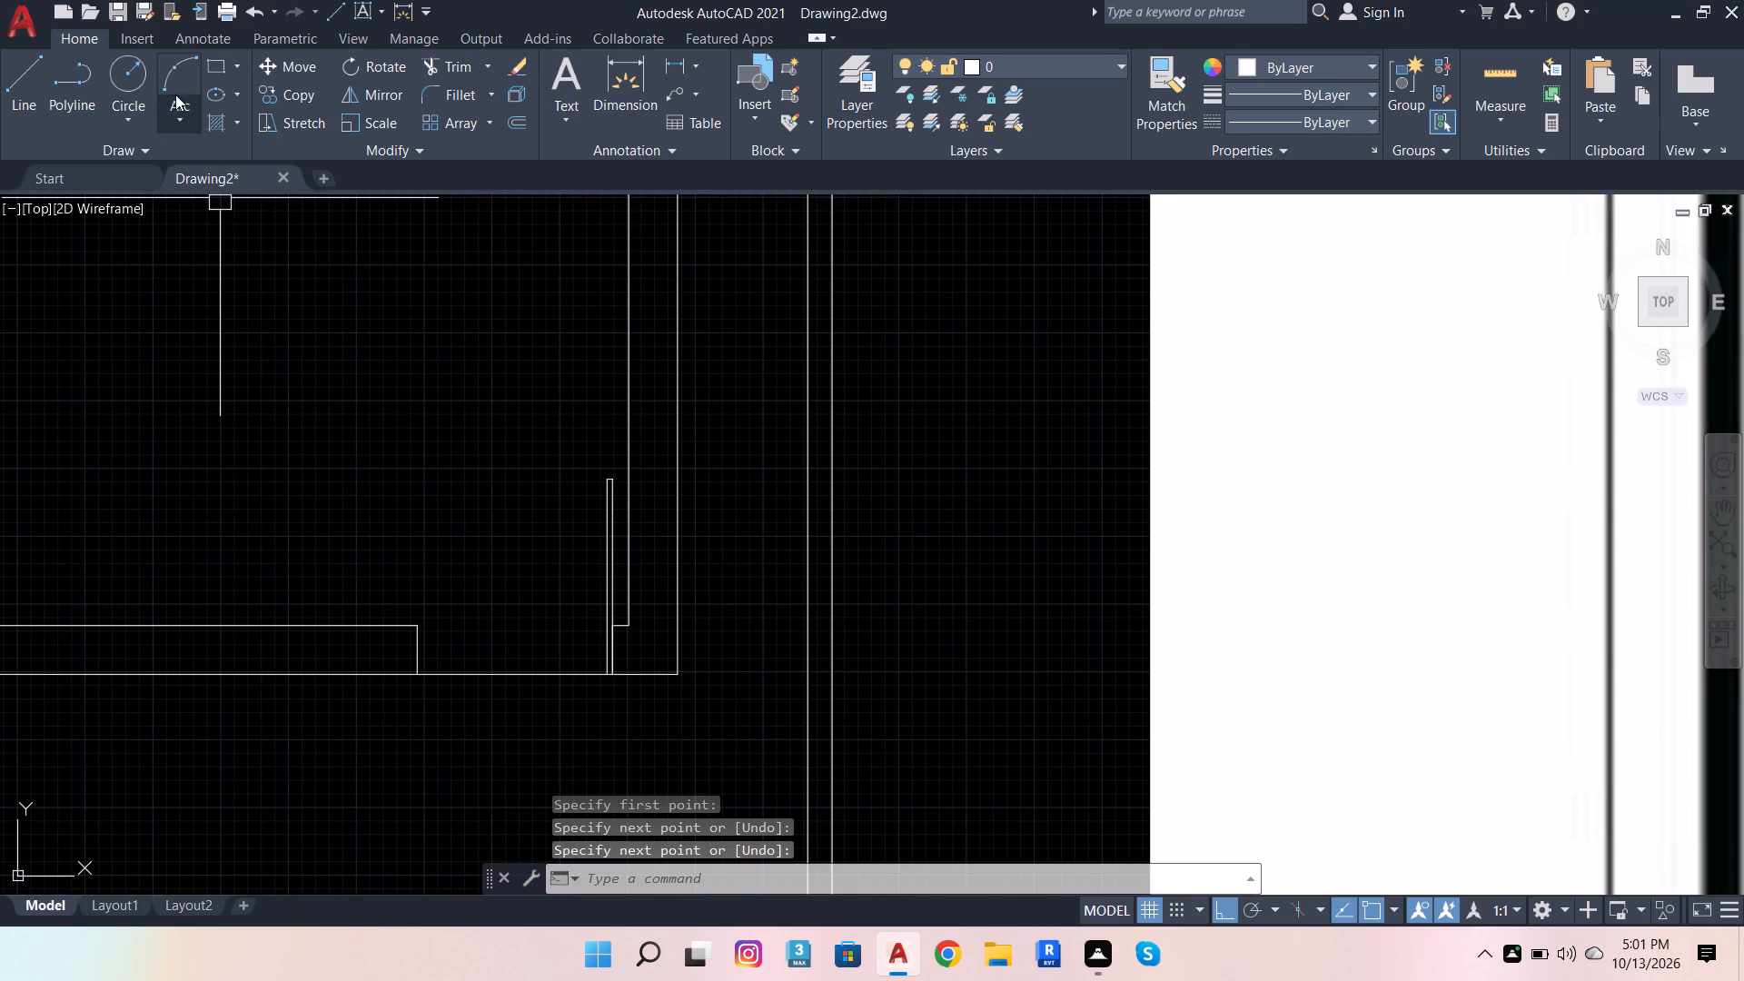
Draw the entrance door's swing arc from the opposite wall end through the leaf's upper corner and slightly beyond it.
click(187, 86)
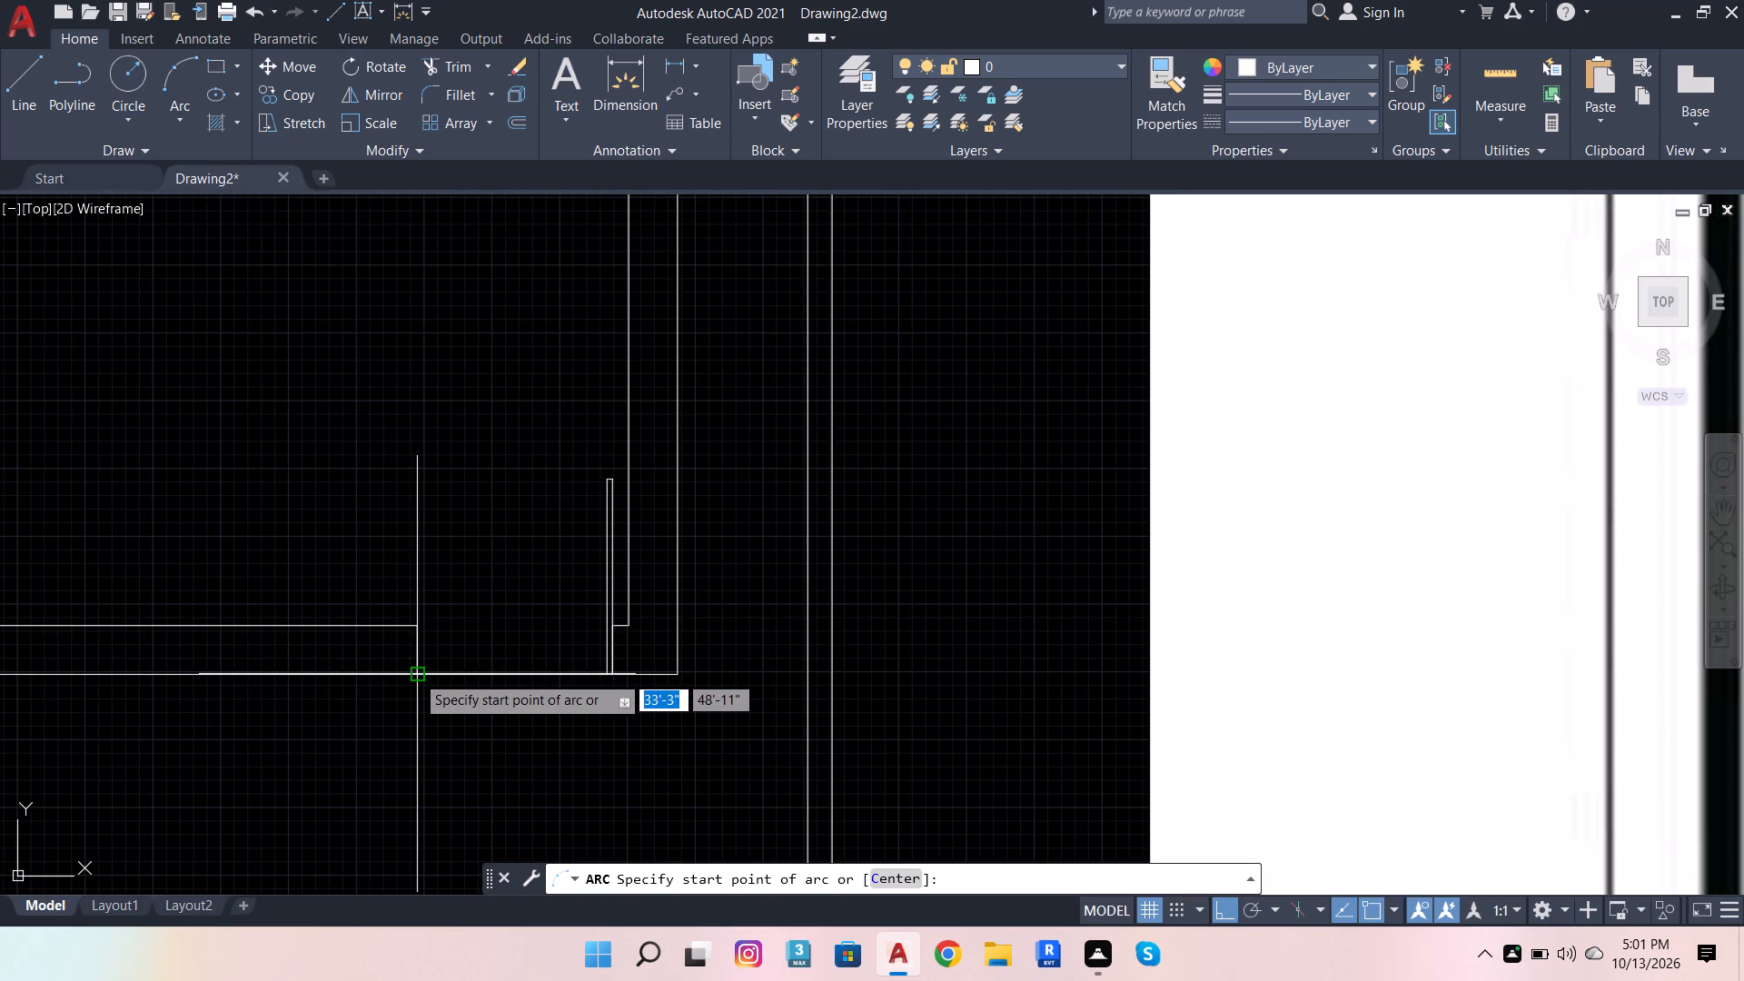
click(415, 674)
click(600, 480)
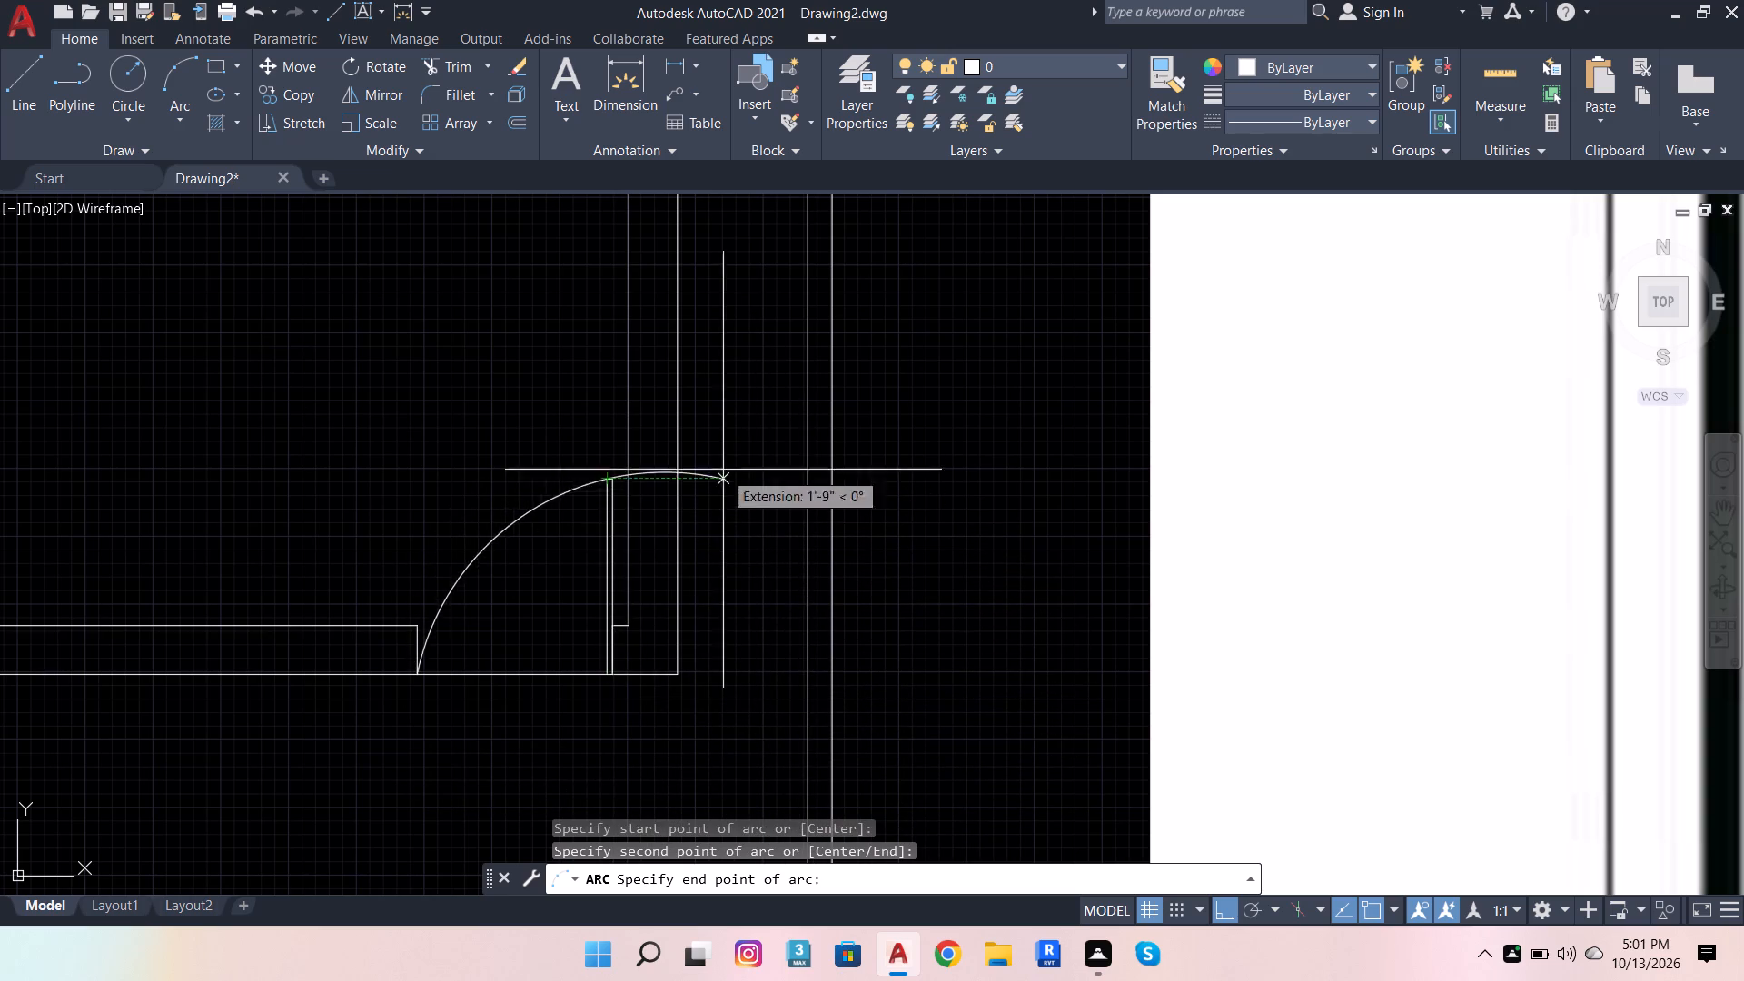
scroll(629, 470, up, 3)
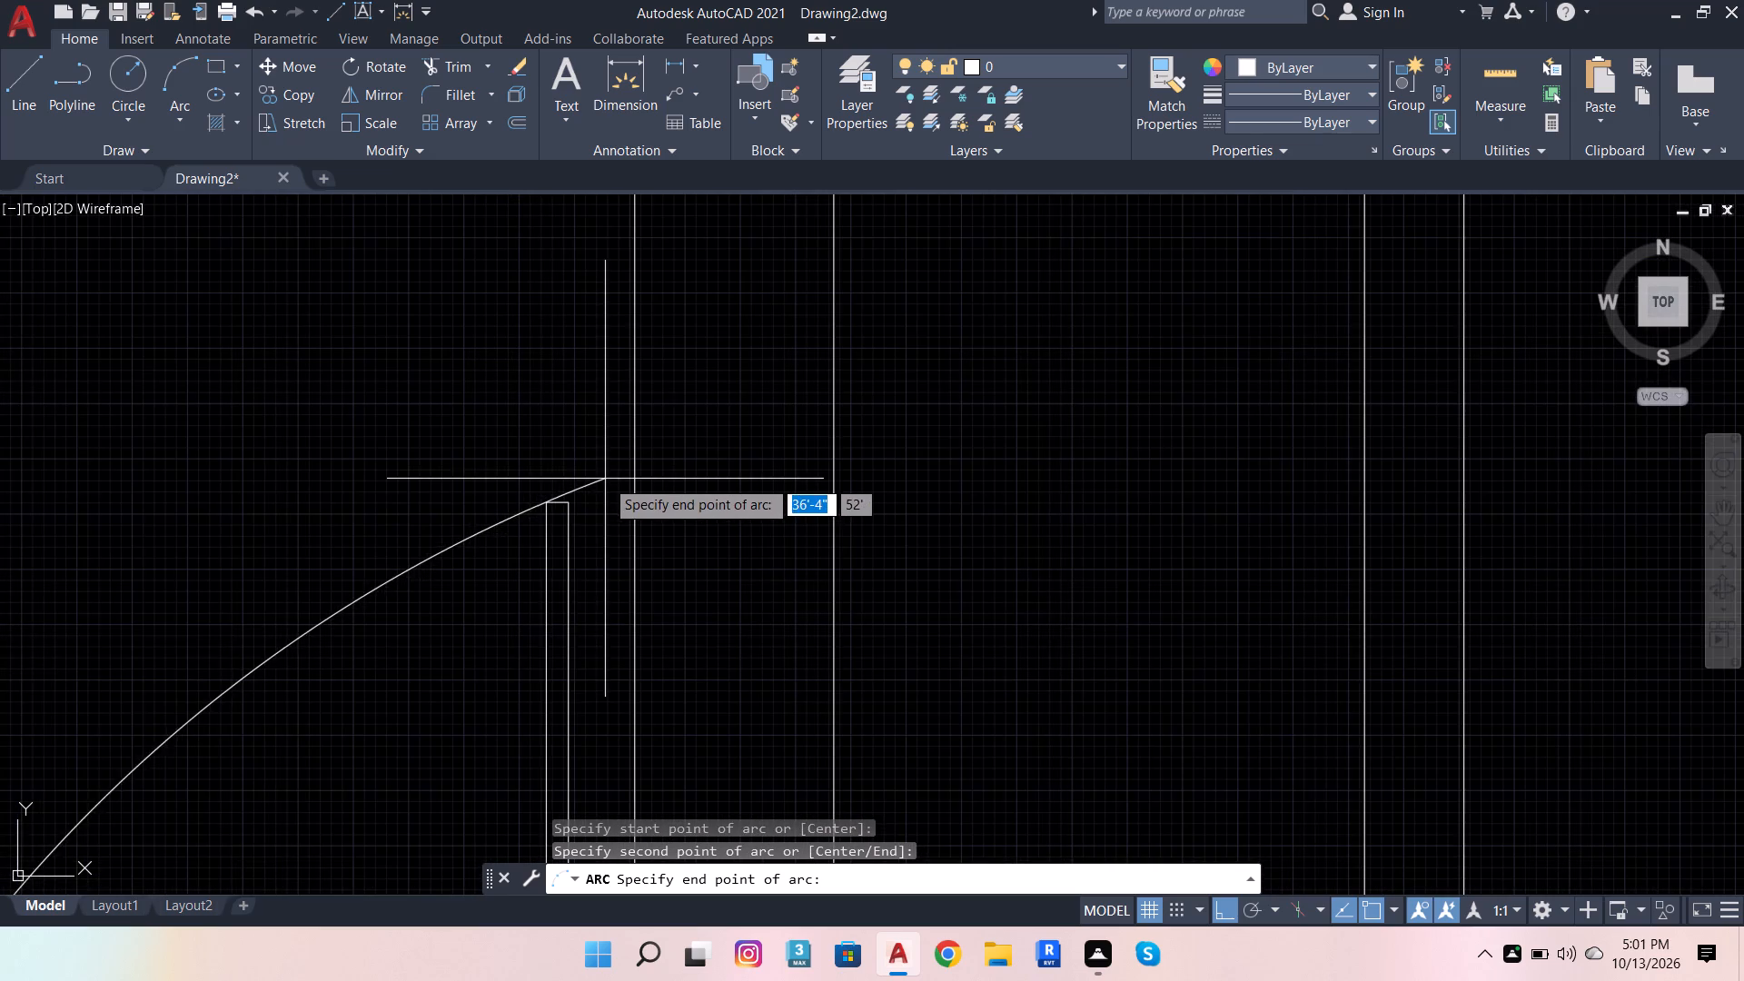
click(596, 490)
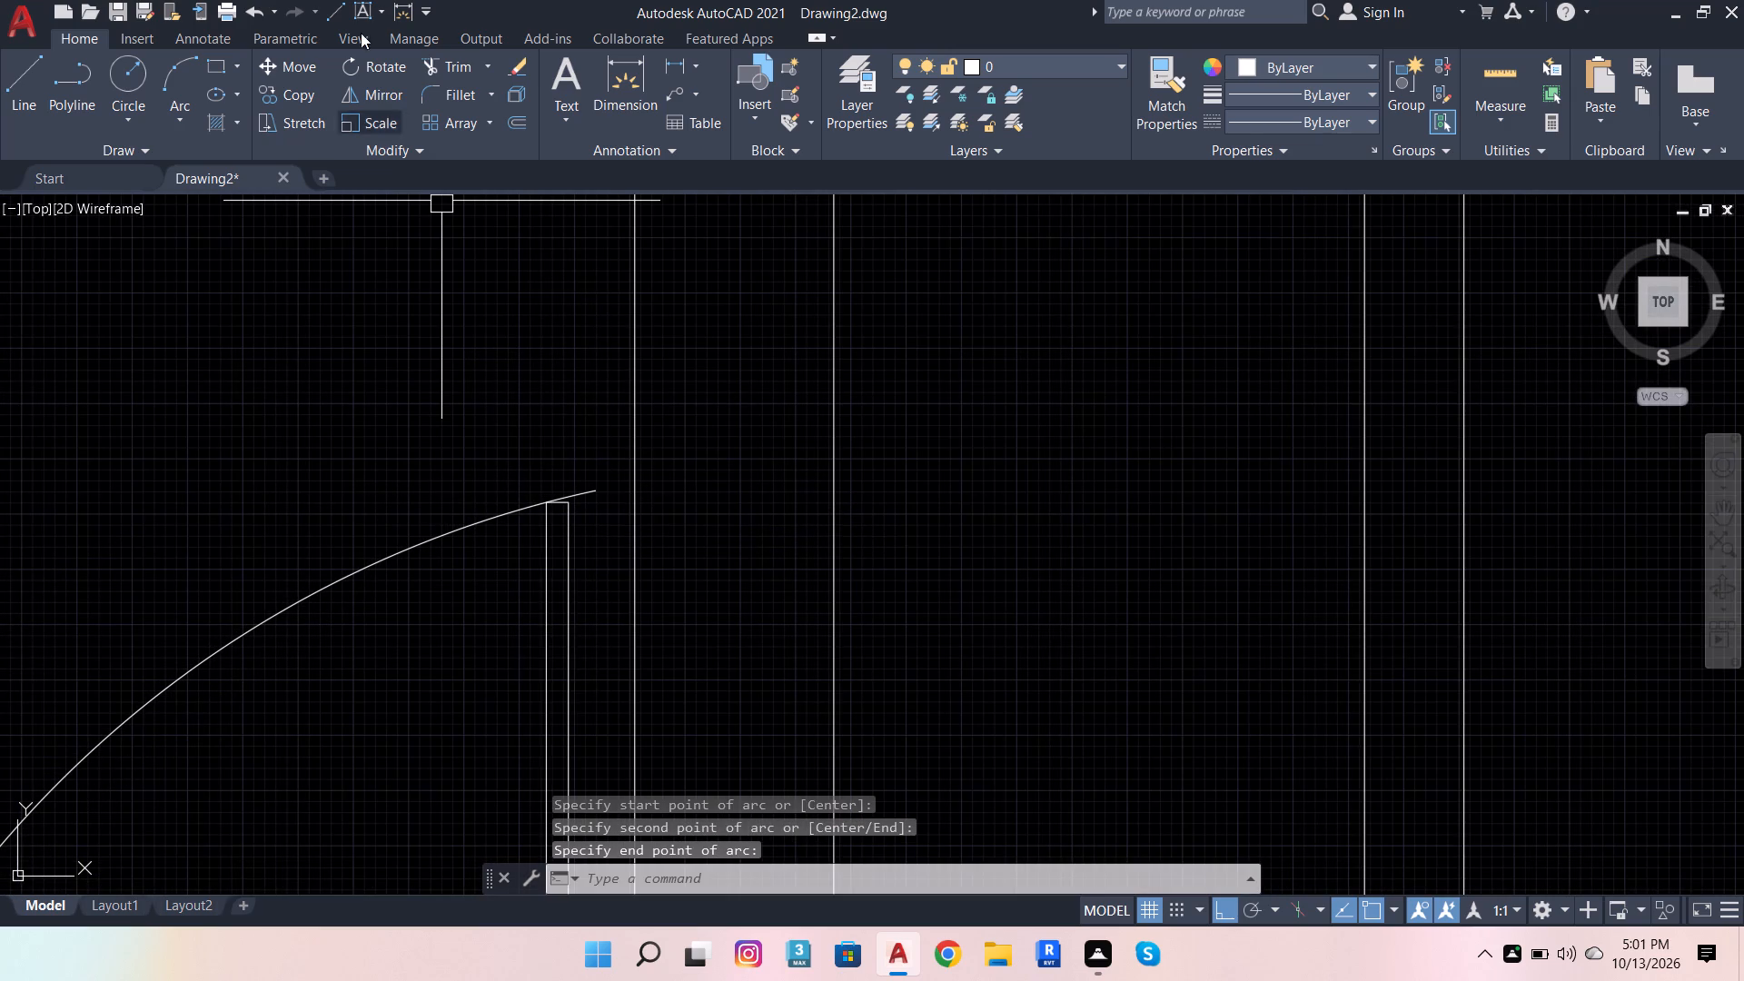
Trim the part of the entrance door's swing arc that overshoots the leaf.
click(447, 65)
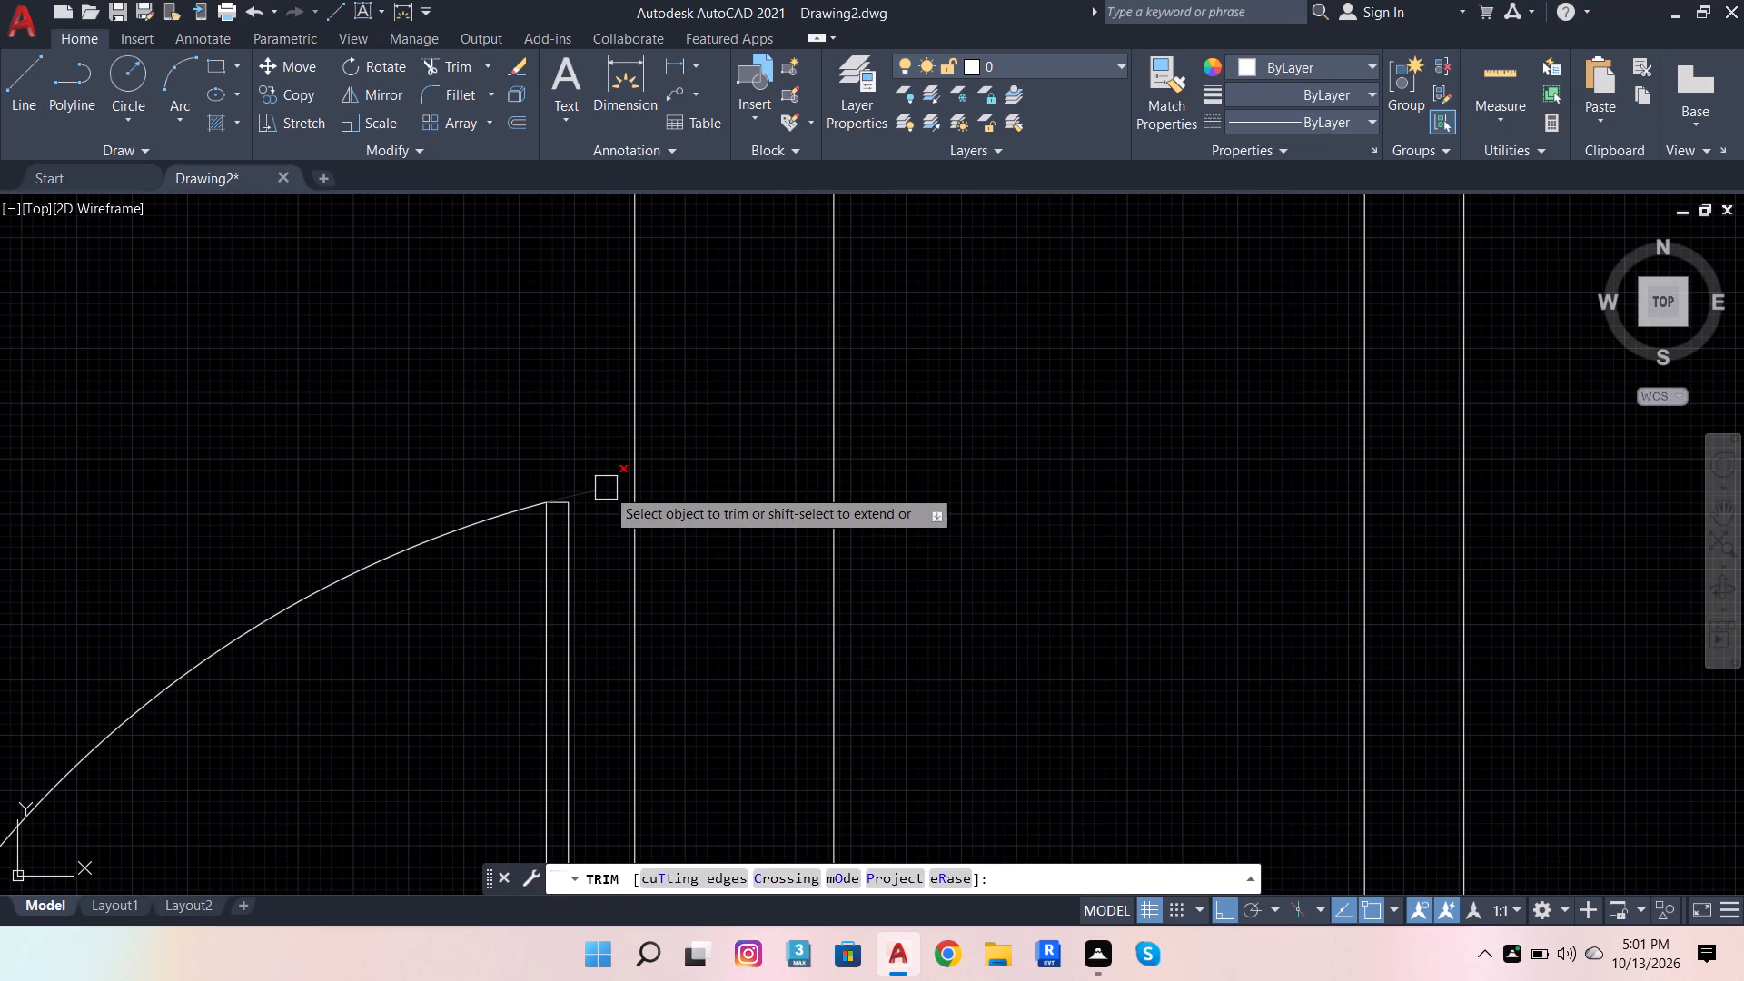
click(606, 488)
scroll(578, 283, down, 4)
scroll(715, 634, down, 7)
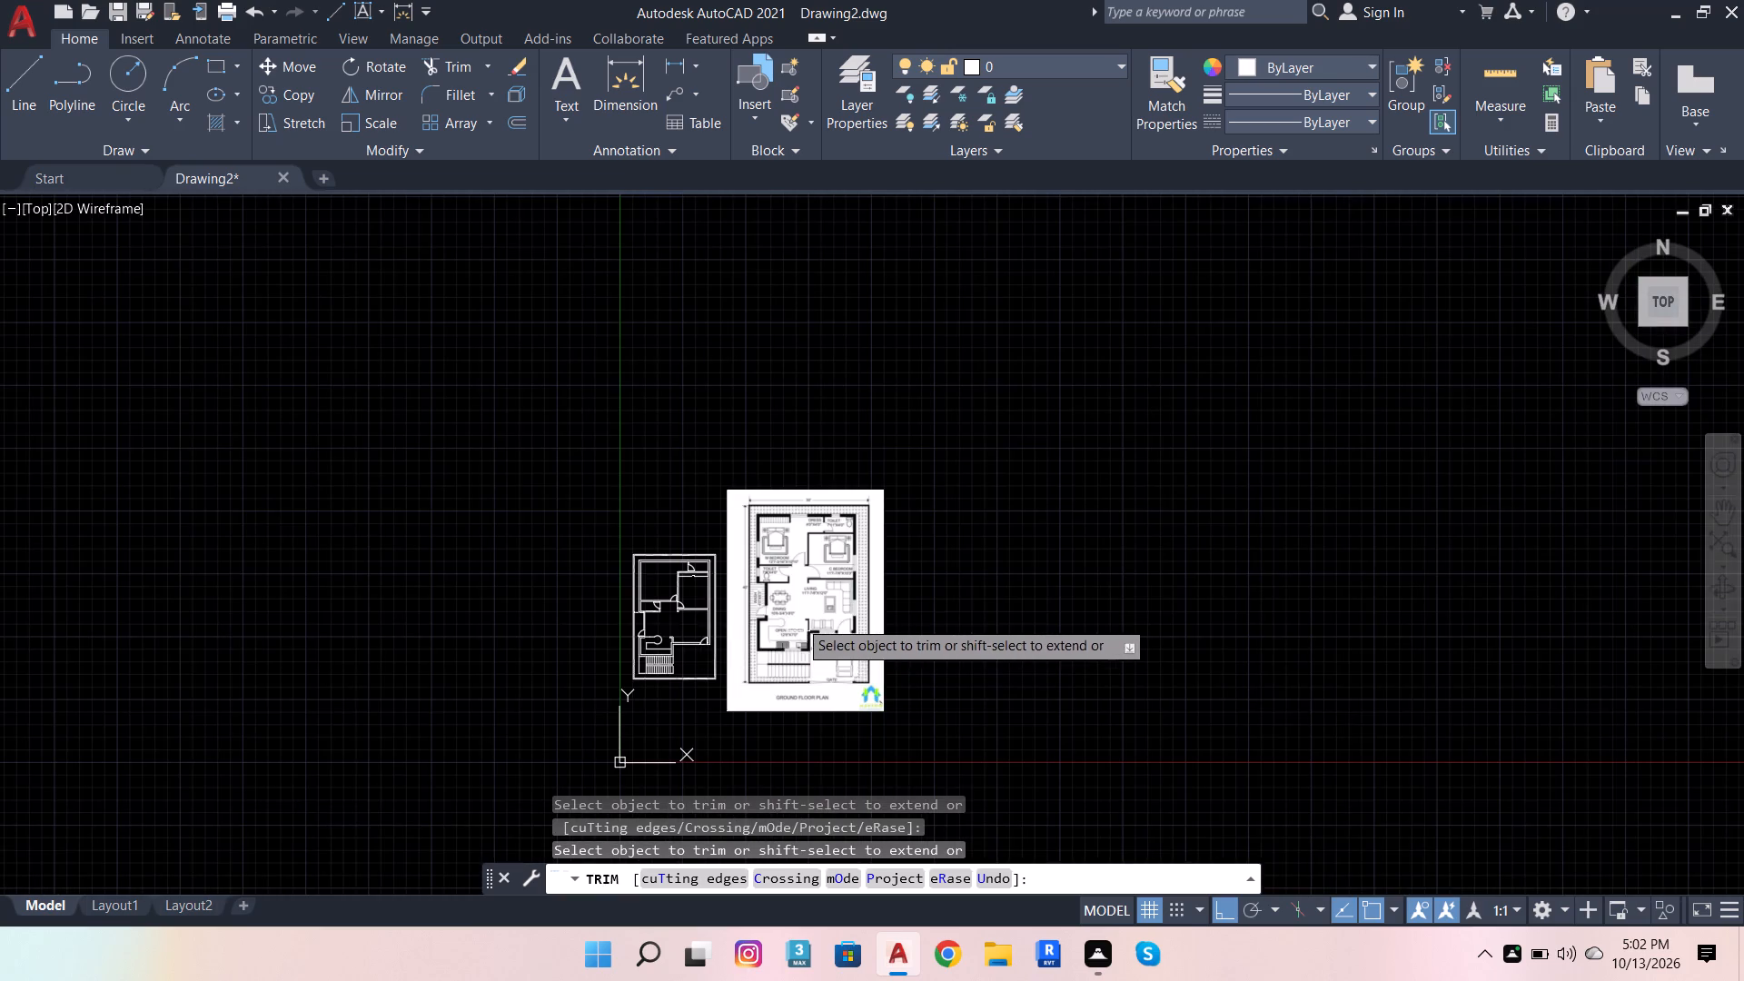
key(space)
Draw the M bedroom's wardrobe partition, 2' long and 4.5" thick, down from the inner face of the upper wall.
scroll(668, 617, up, 5)
scroll(884, 615, down, 1)
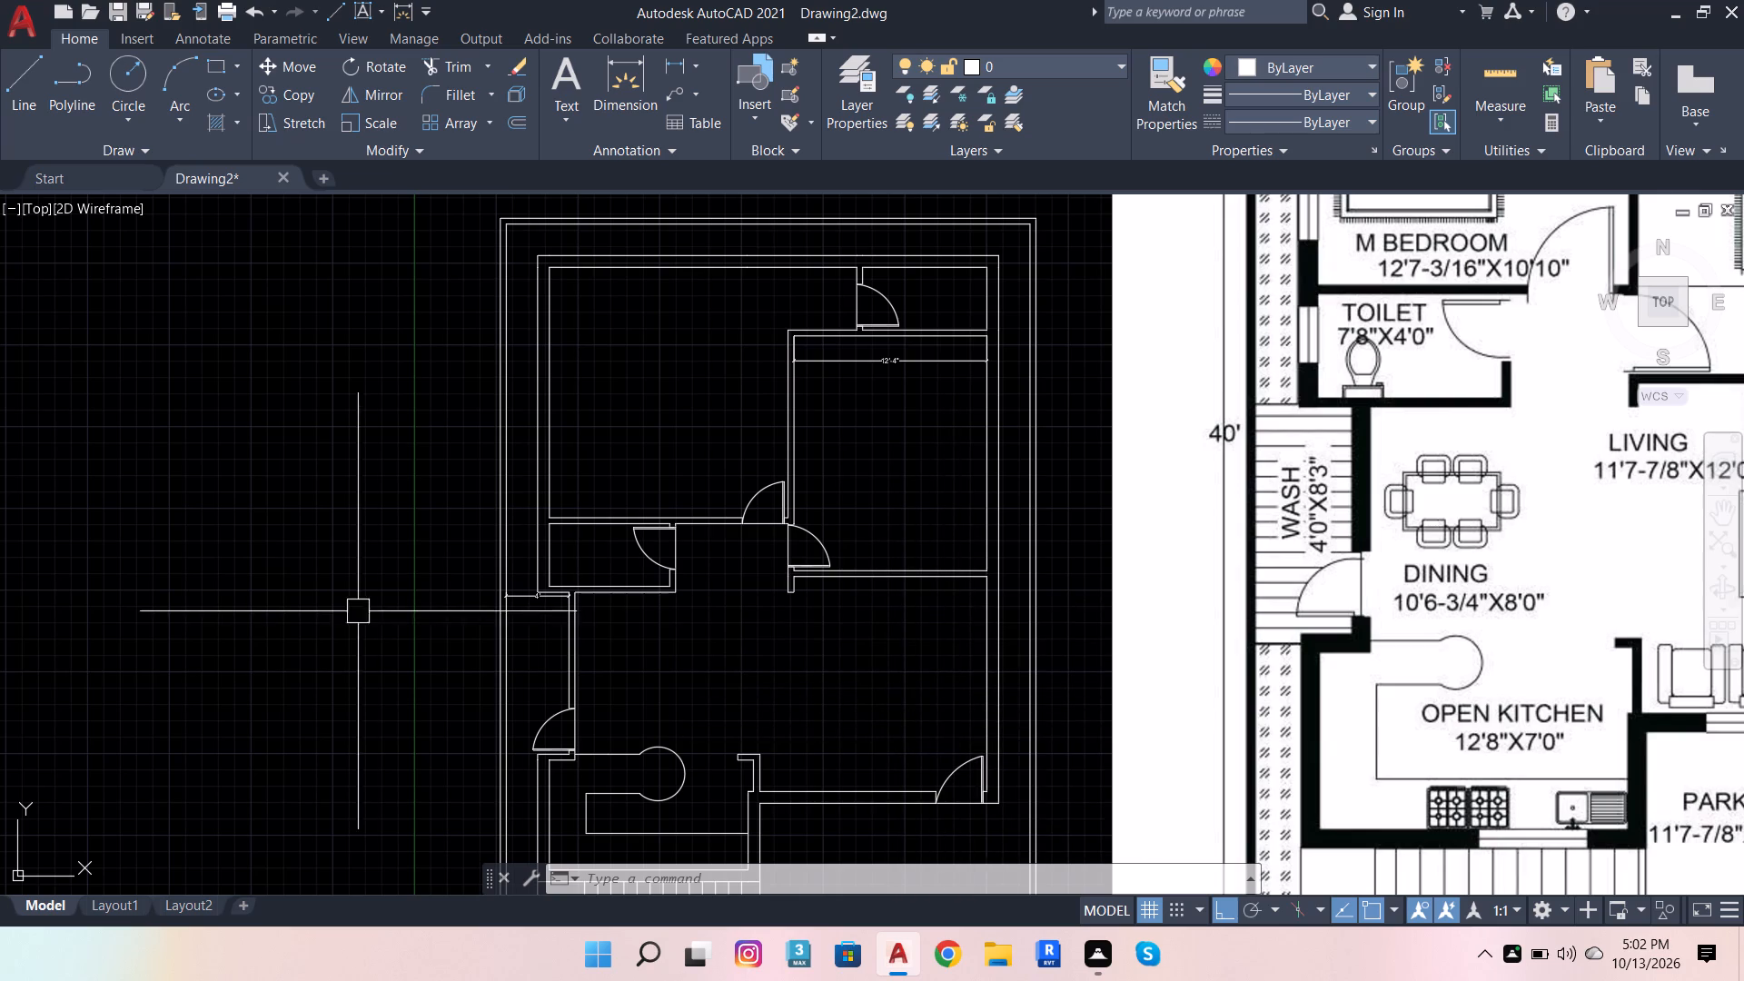
scroll(358, 611, down, 1)
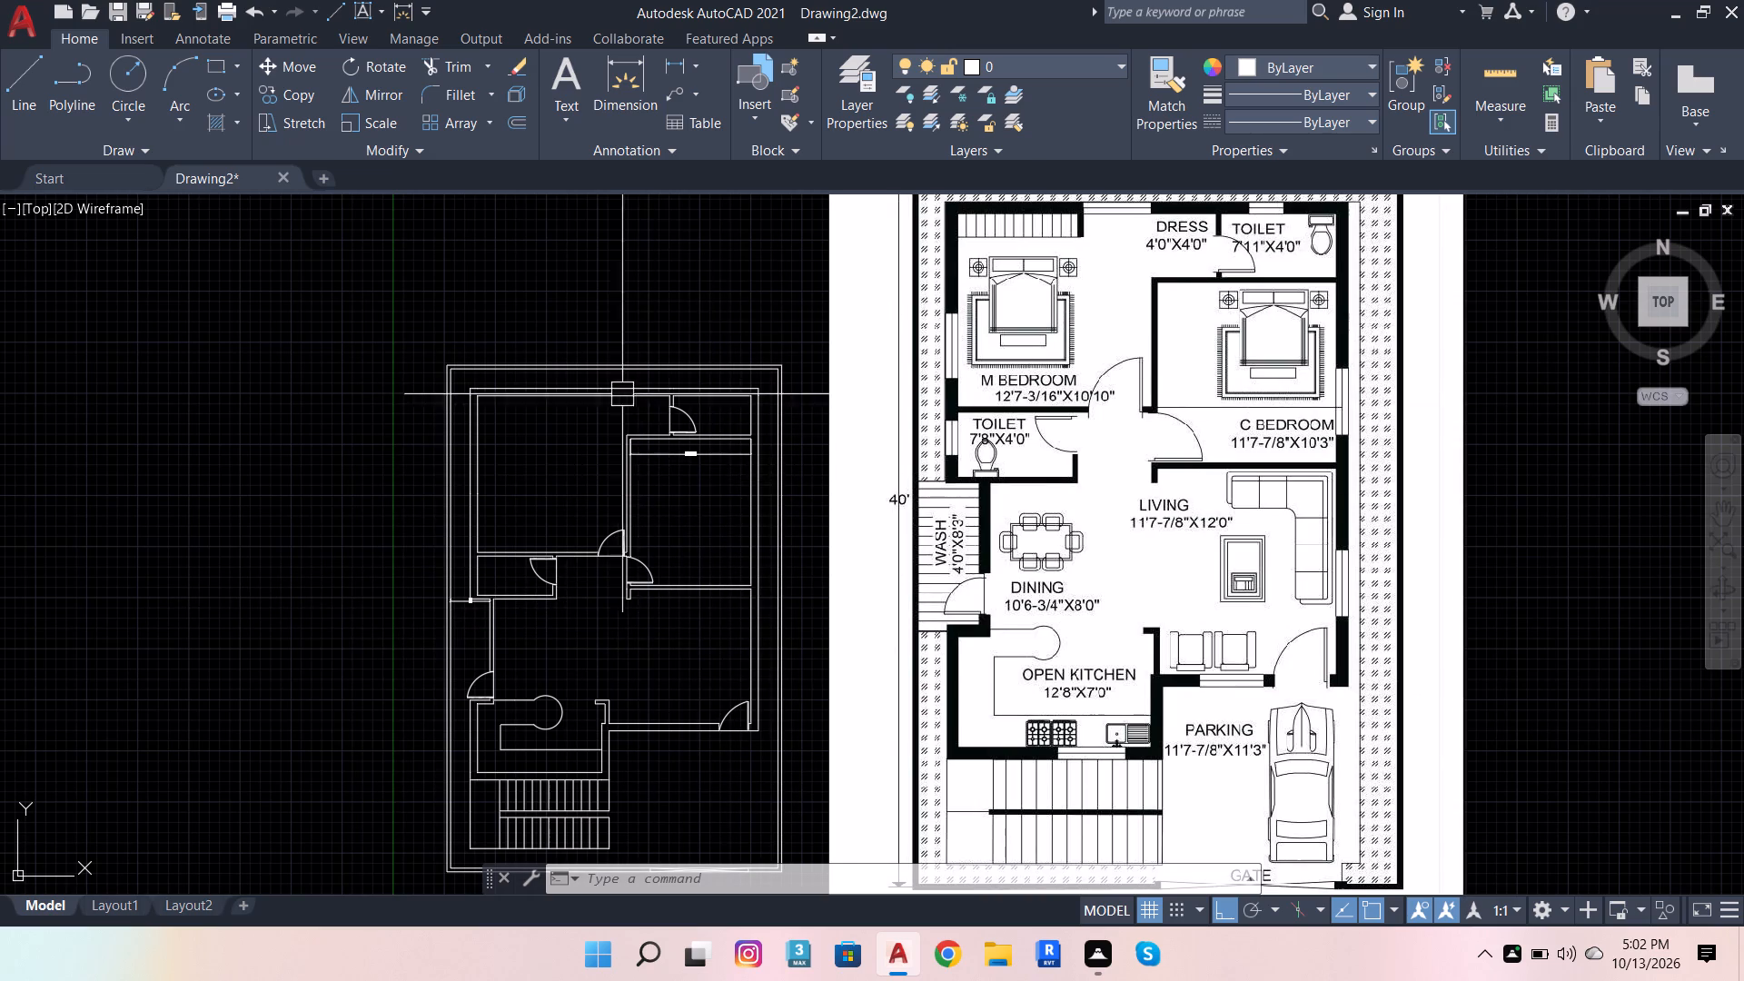
scroll(590, 374, up, 3)
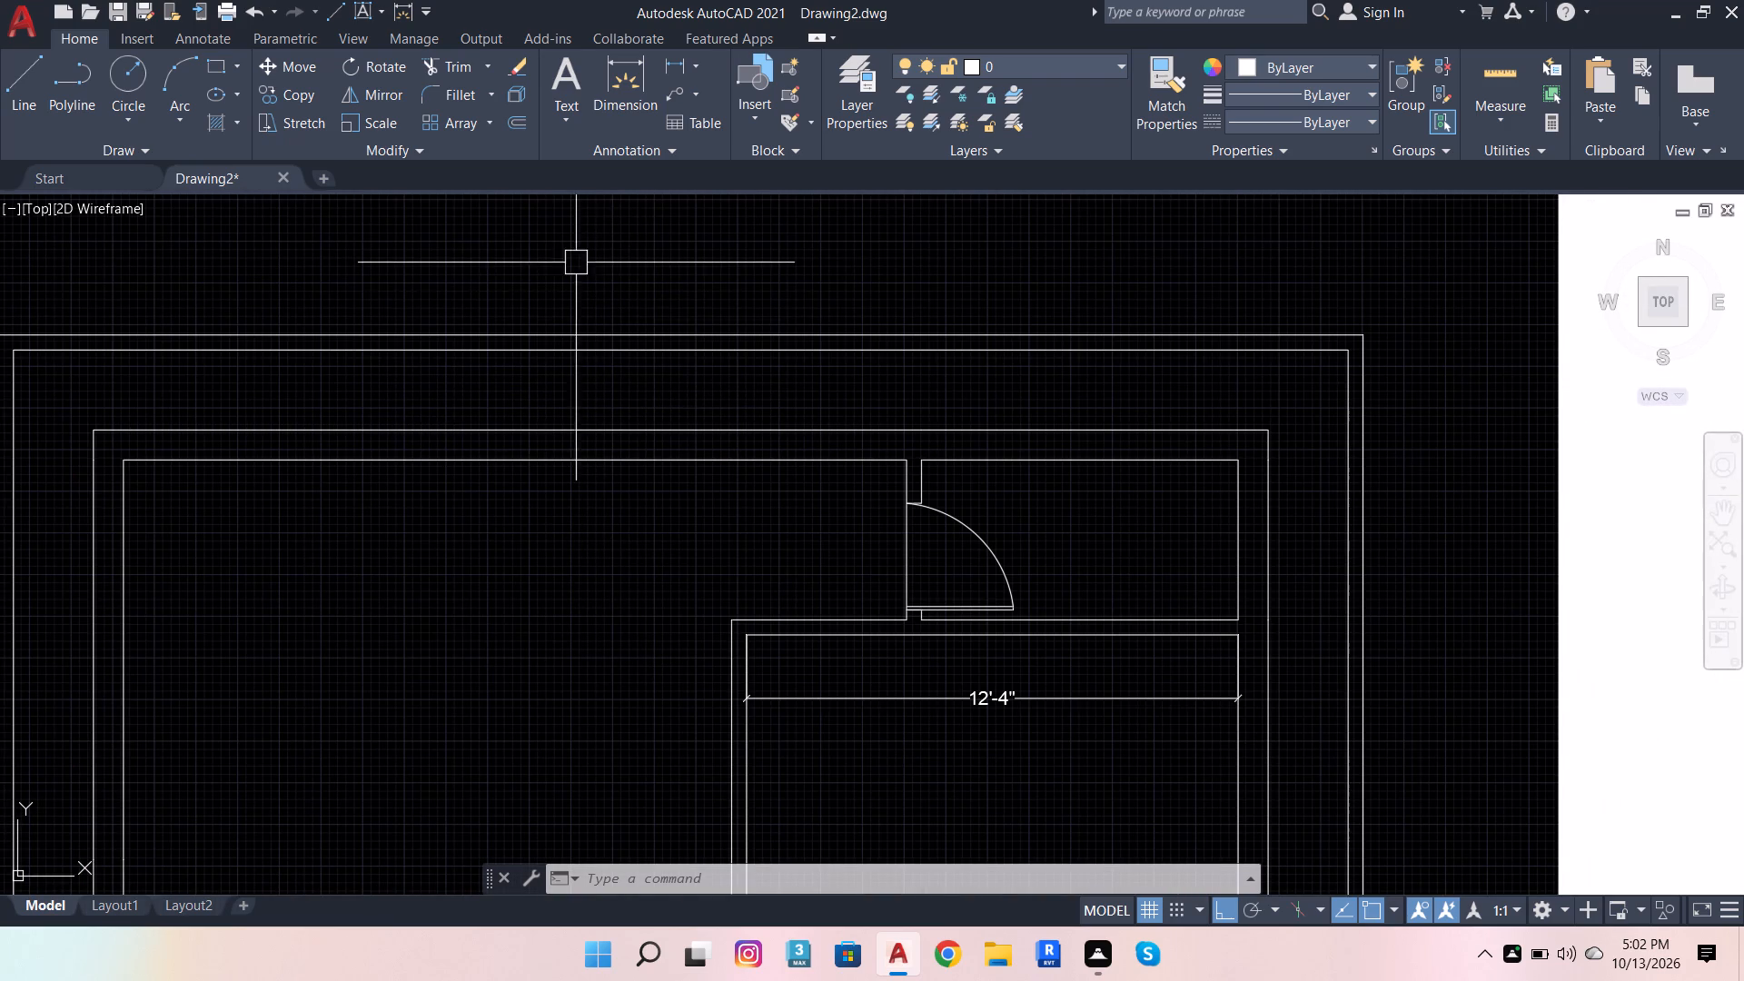
click(14, 77)
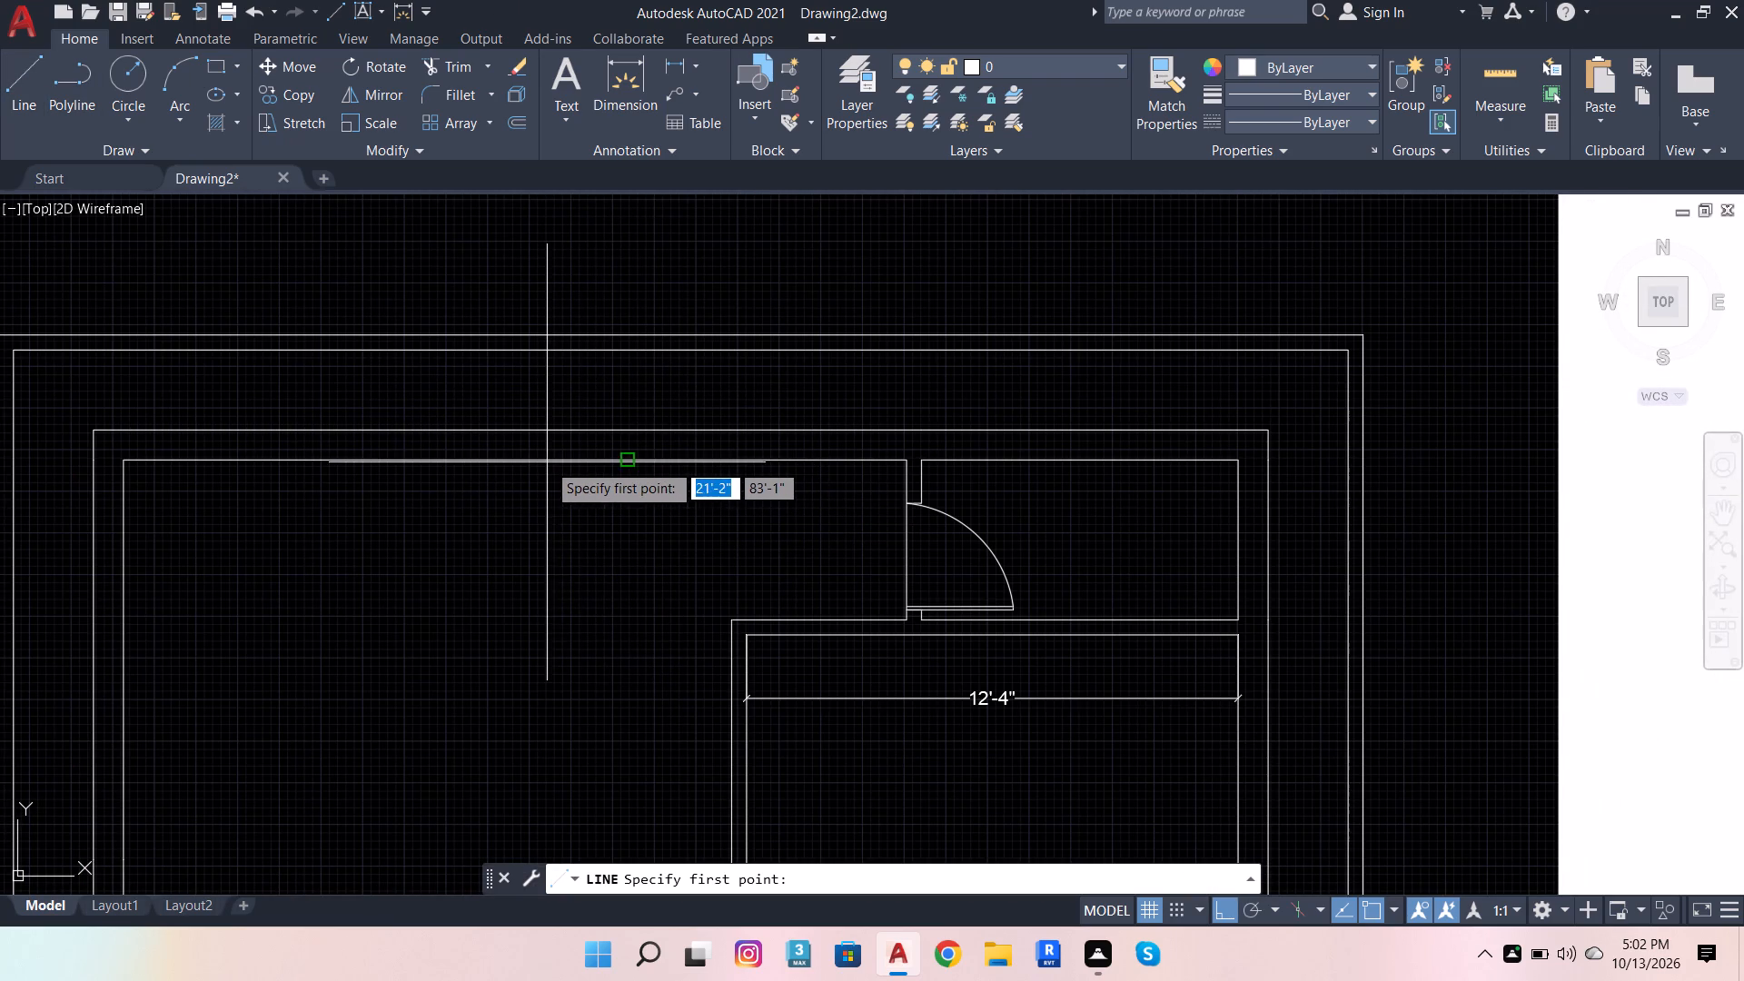
click(635, 461)
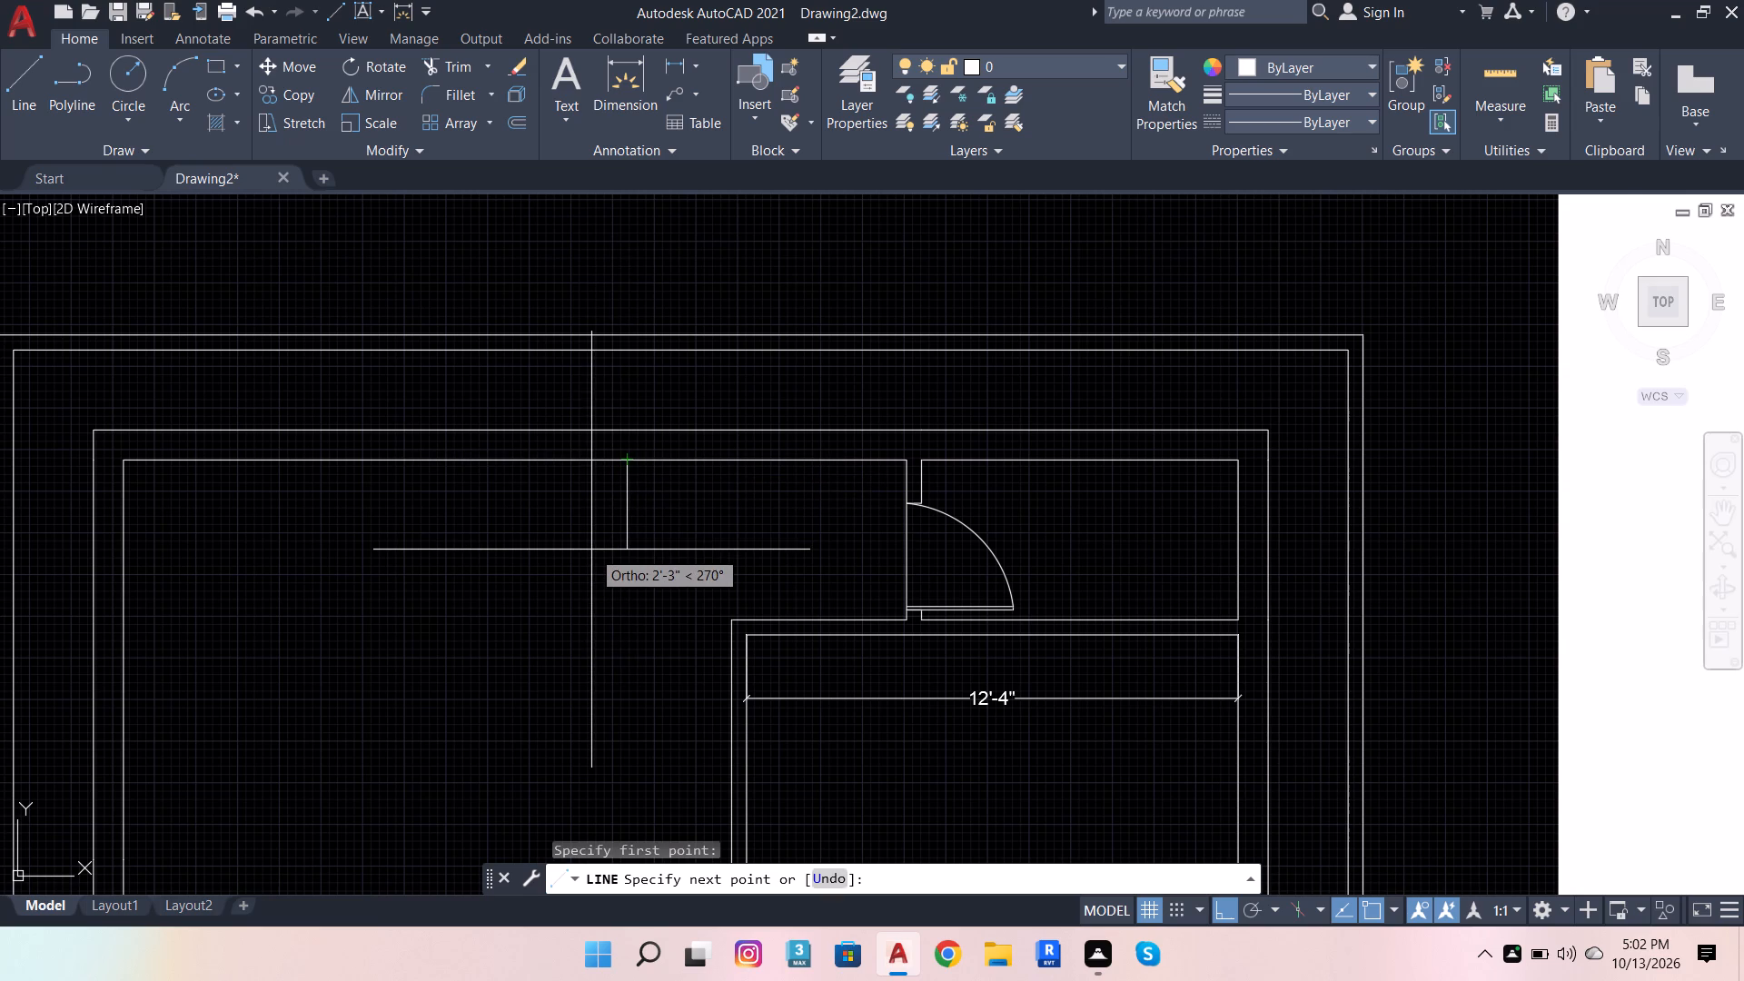
scroll(564, 569, down, 2)
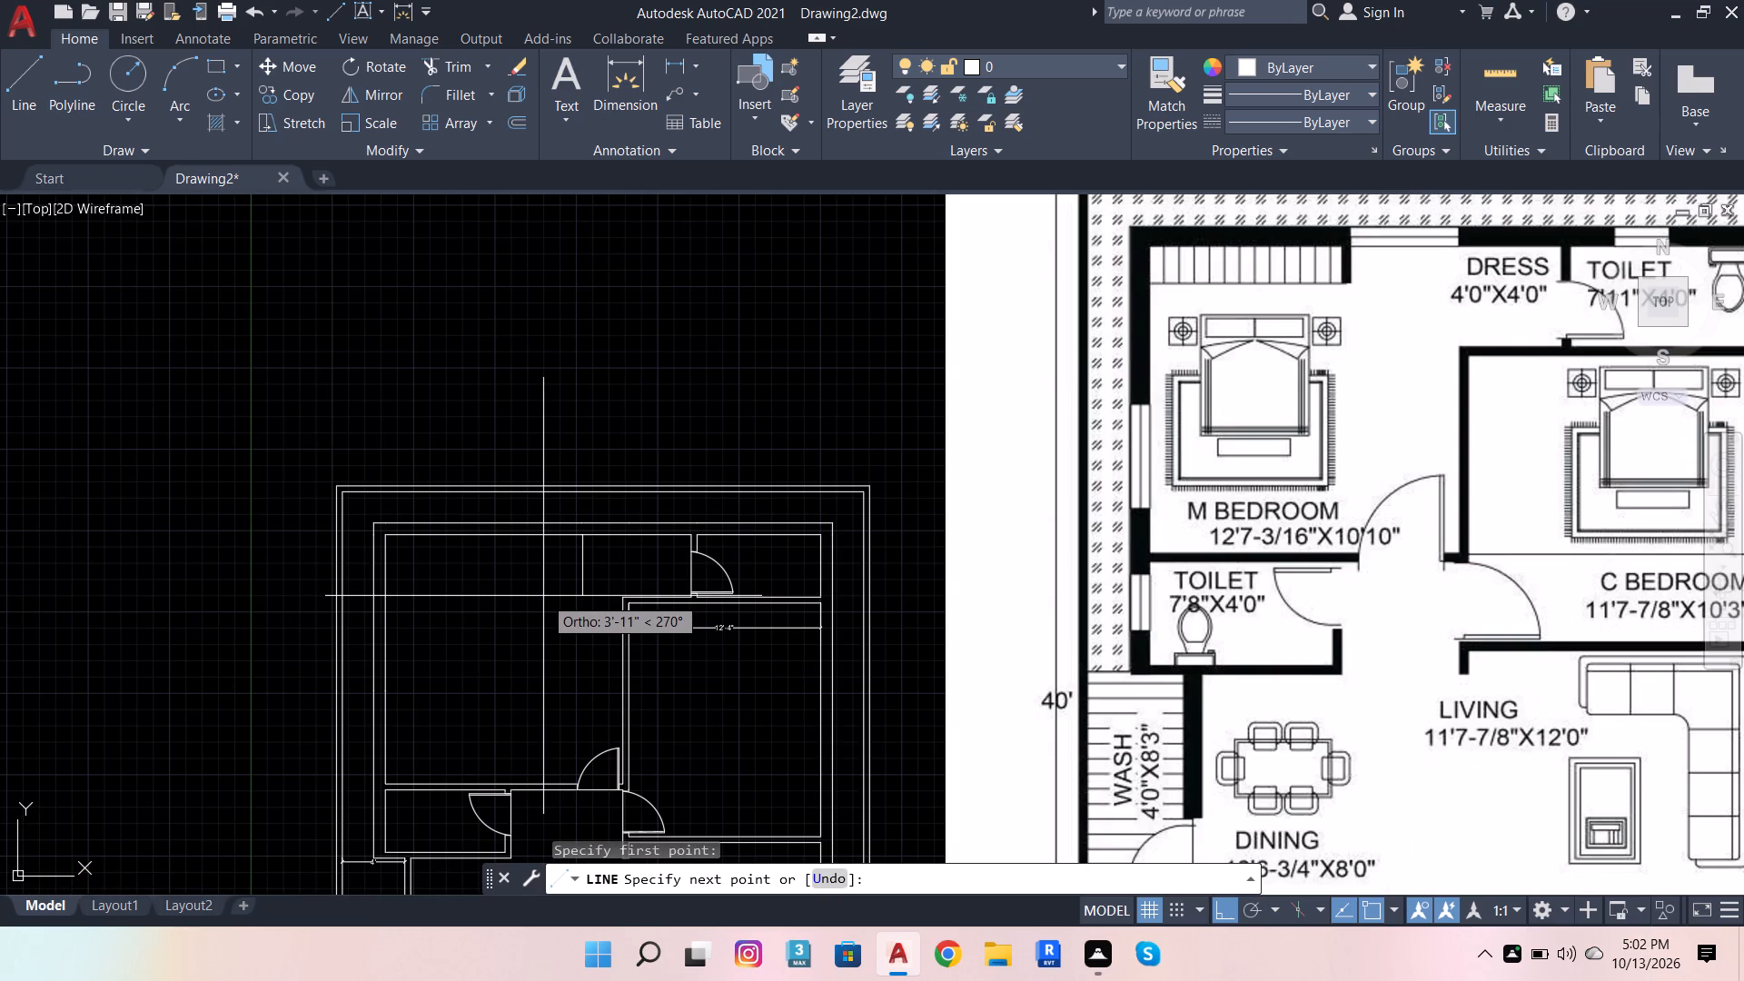
scroll(543, 596, up, 1)
text(2')
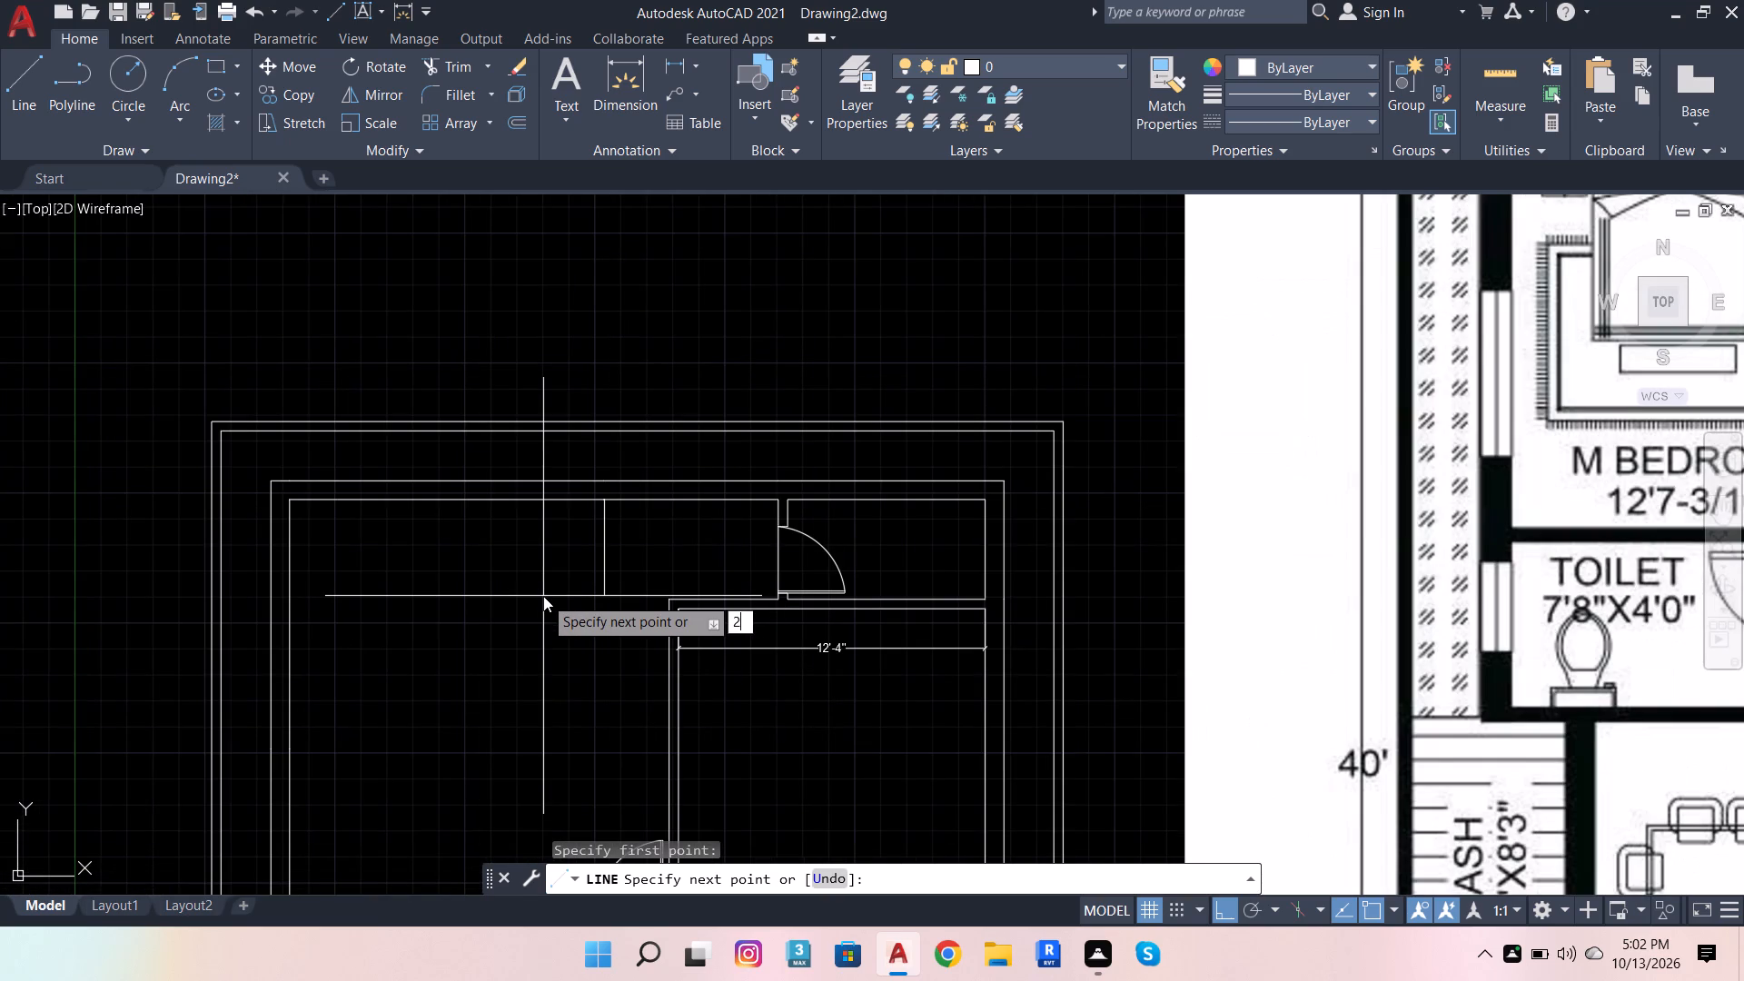
key(Return)
text(4.5)
key(Return)
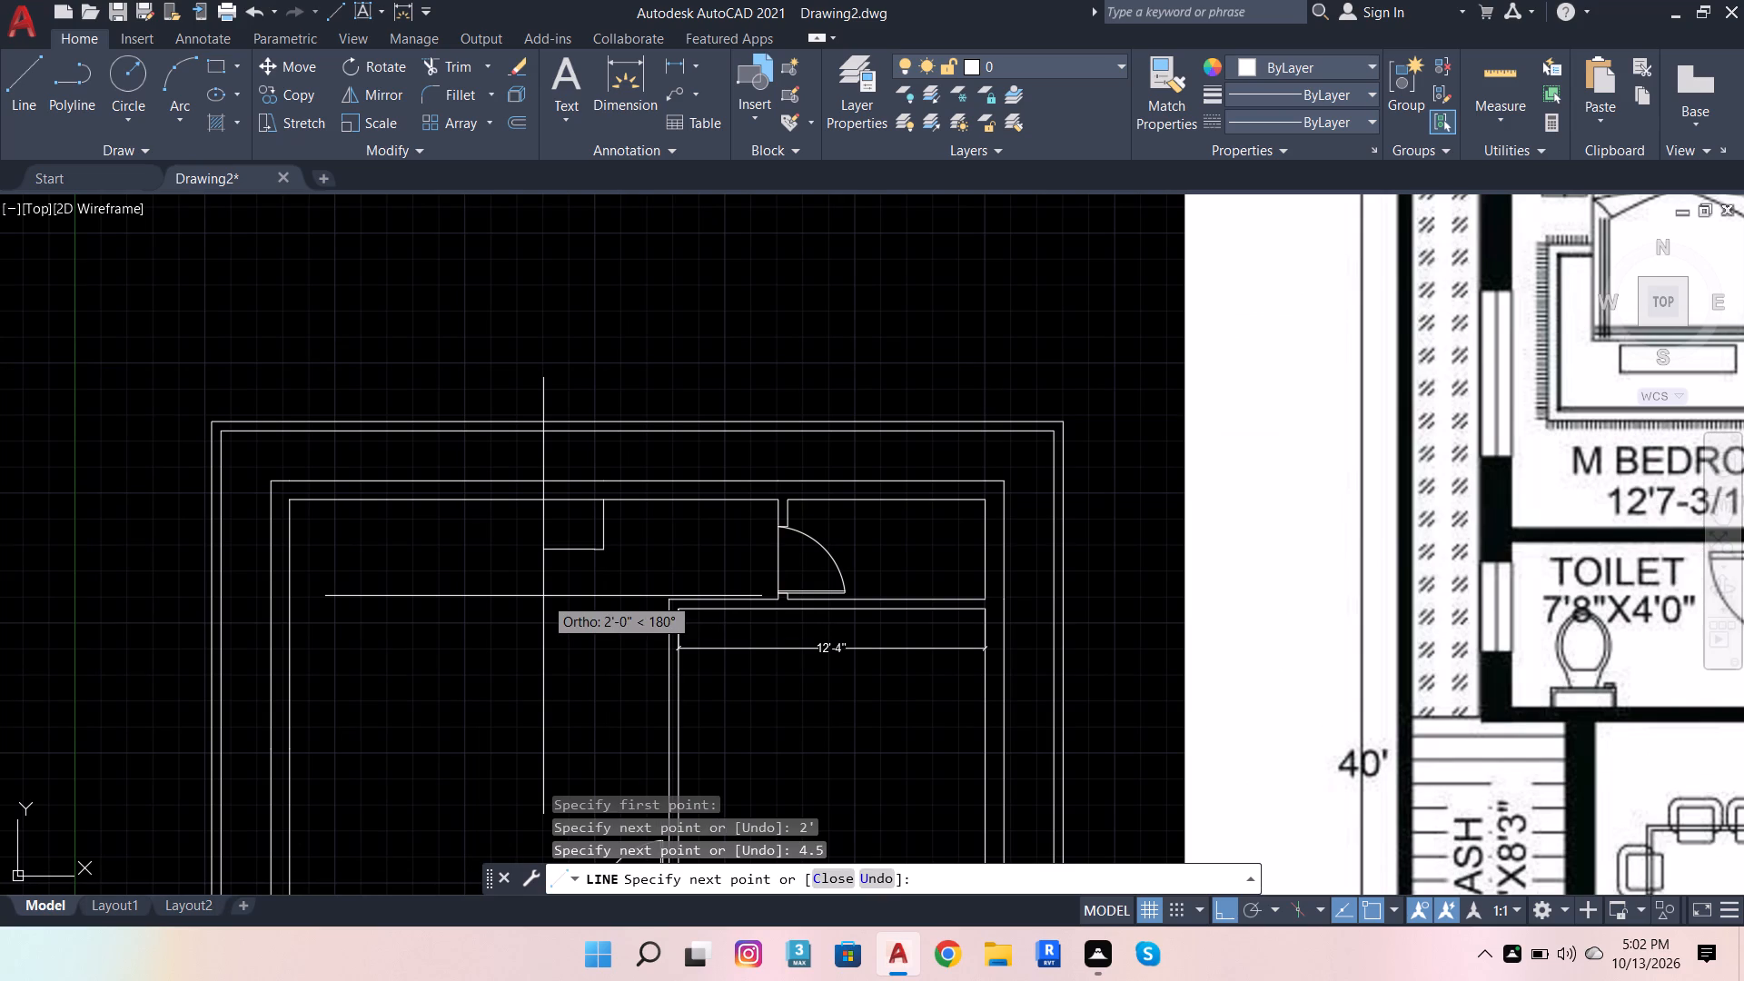
scroll(587, 510, up, 2)
text(2')
key(Return)
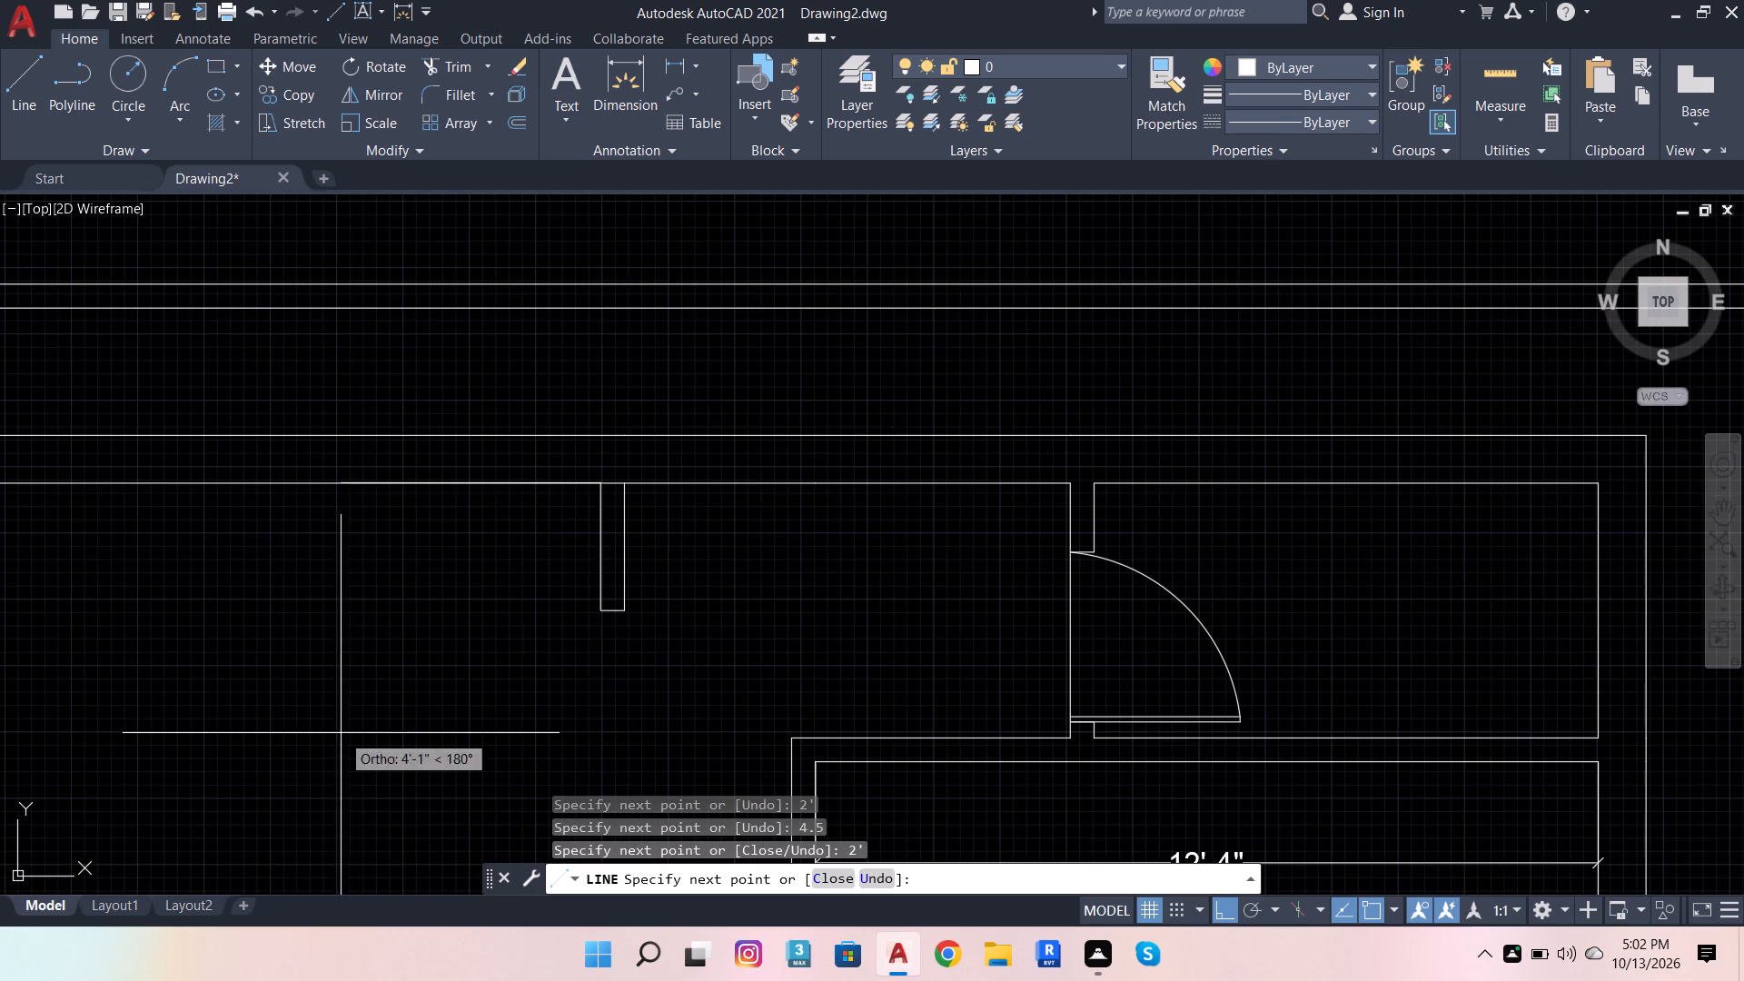
scroll(480, 600, down, 4)
key(space)
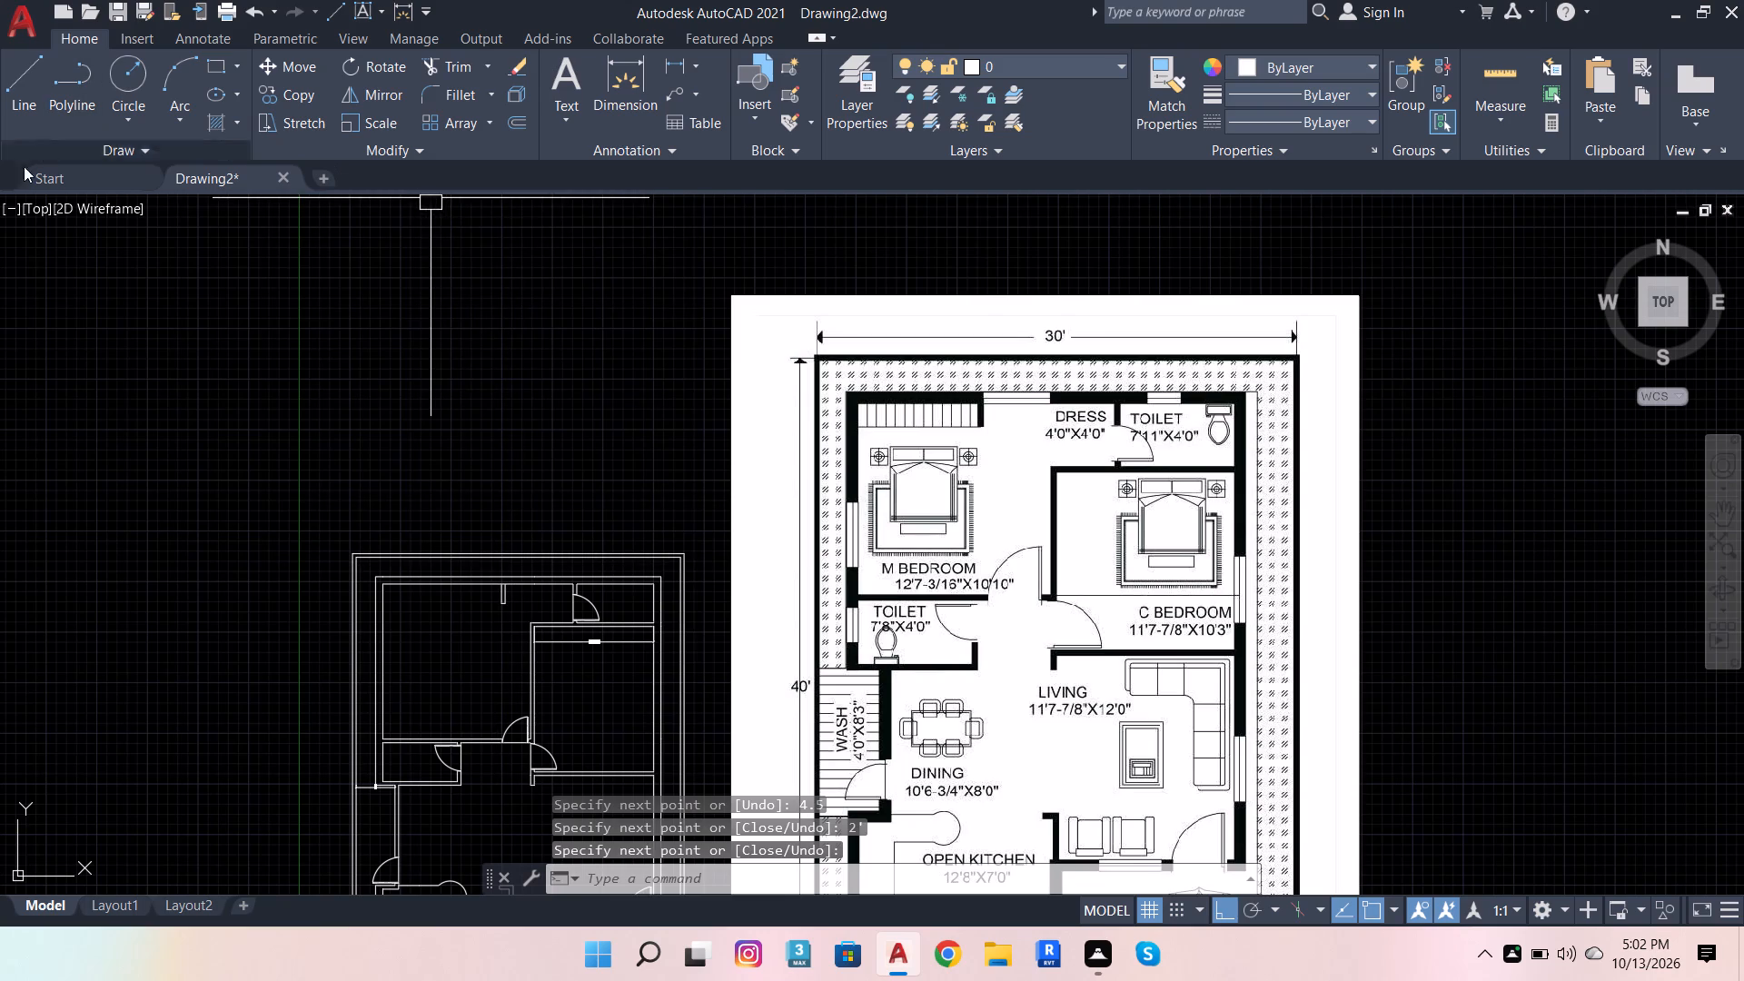
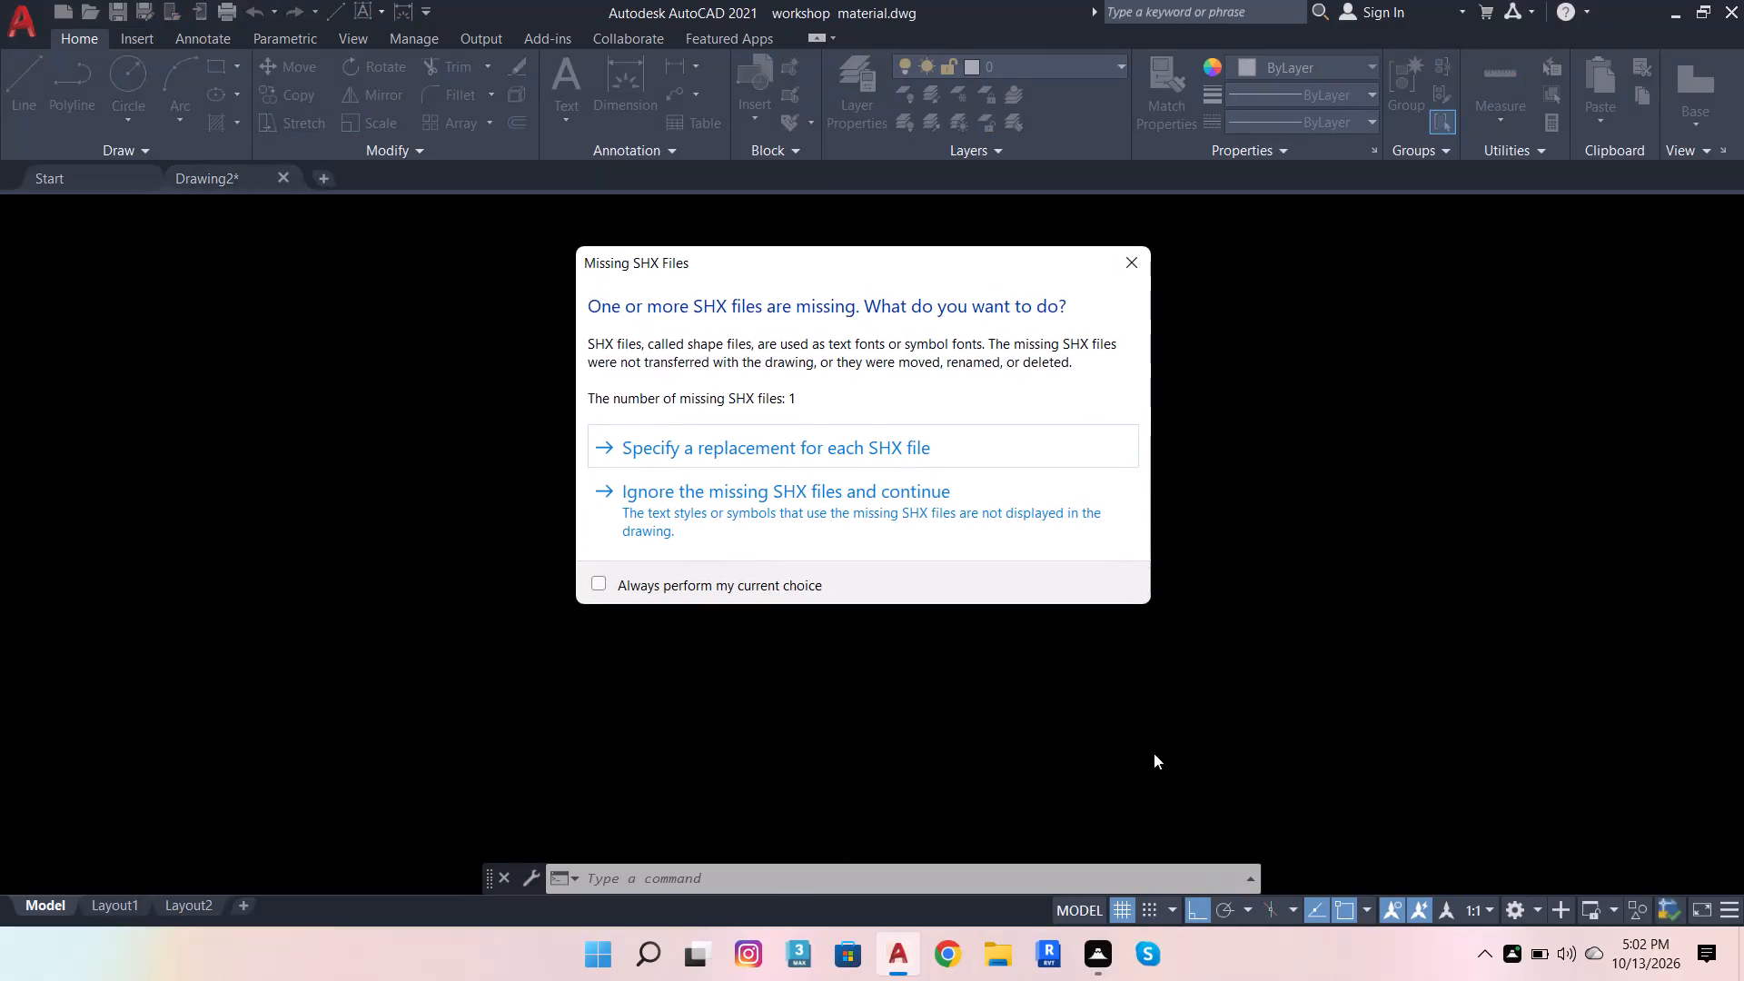
Continue opening the workshop material drawing, ignoring the missing SHX files.
click(873, 499)
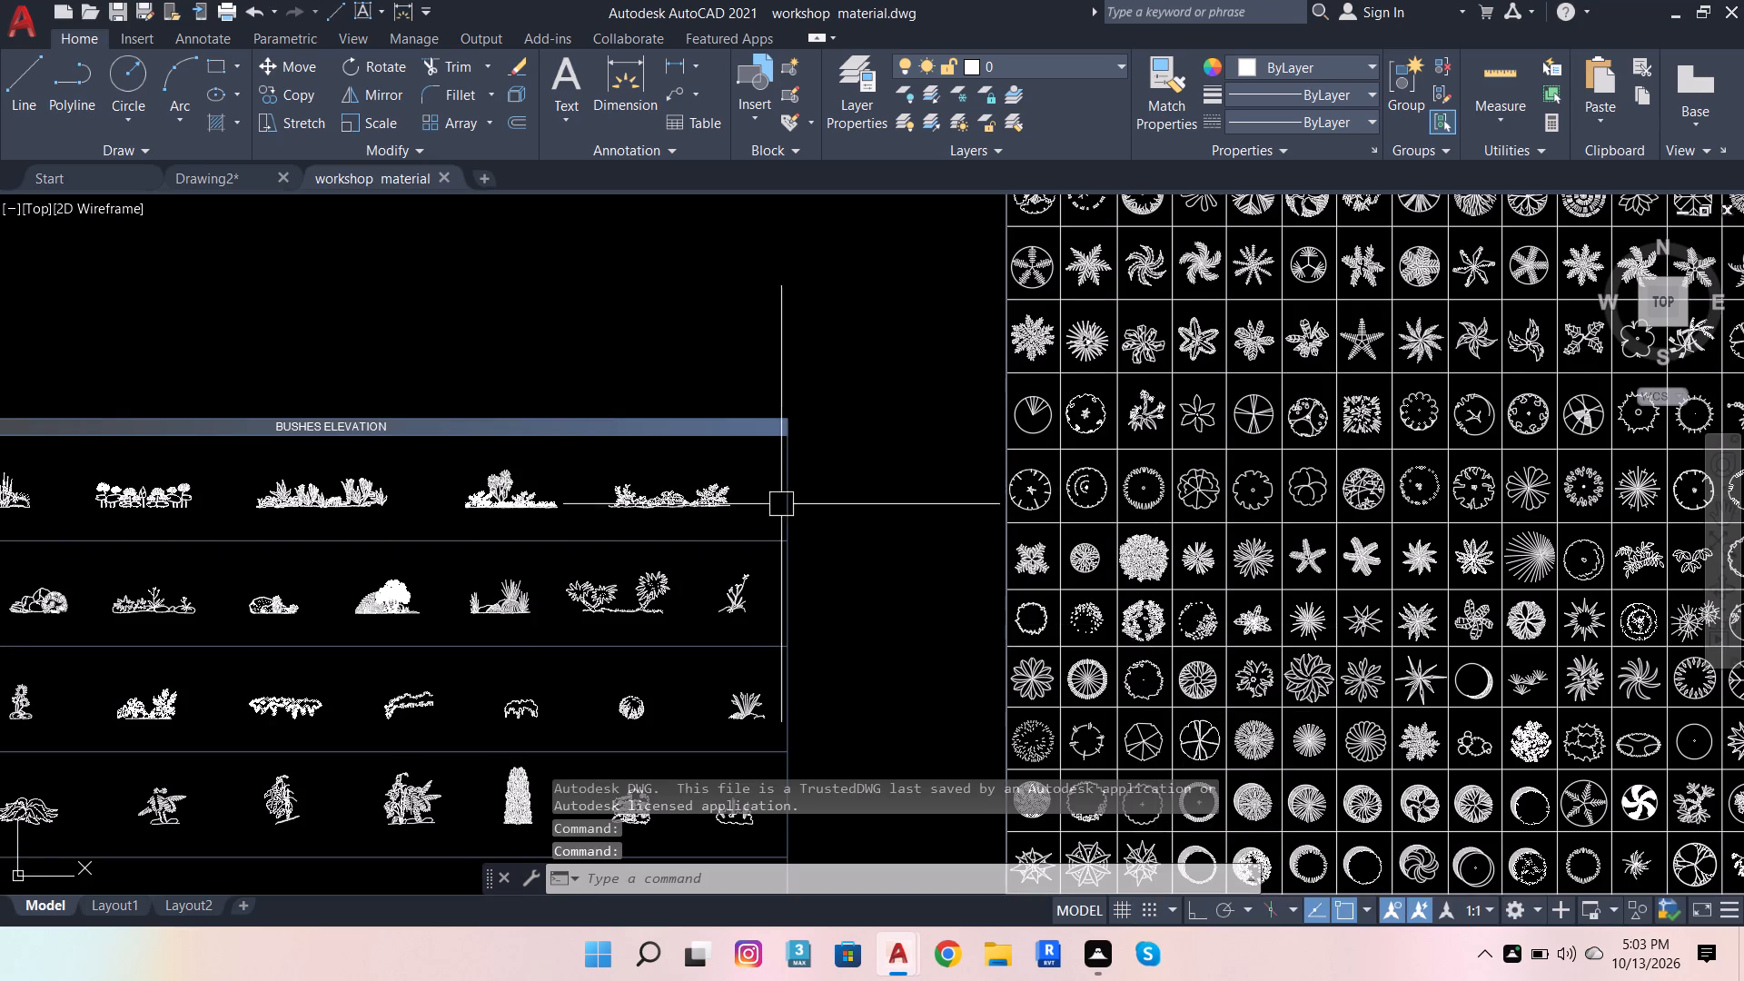
Copy the rectangular four-burner hob with the central grille from the workshop material drawing into Drawing2, beside the reference image's upper right.
scroll(759, 537, down, 6)
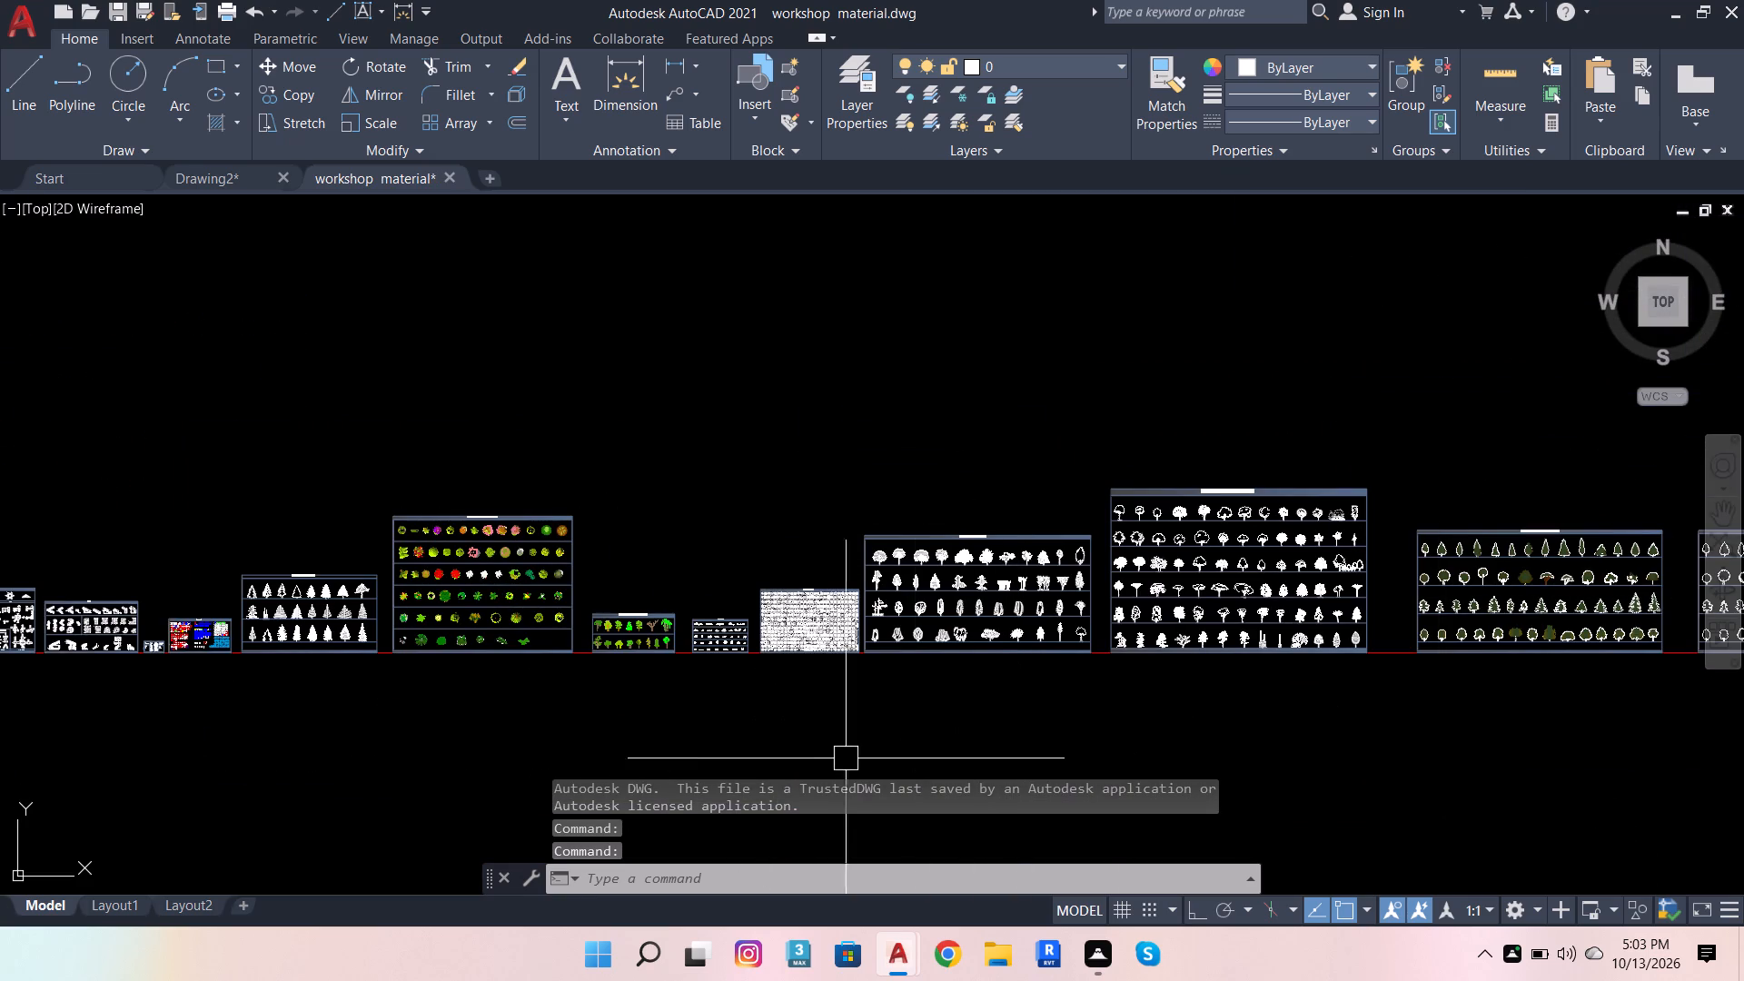
scroll(821, 758, down, 3)
scroll(1270, 680, down, 2)
scroll(1452, 679, up, 2)
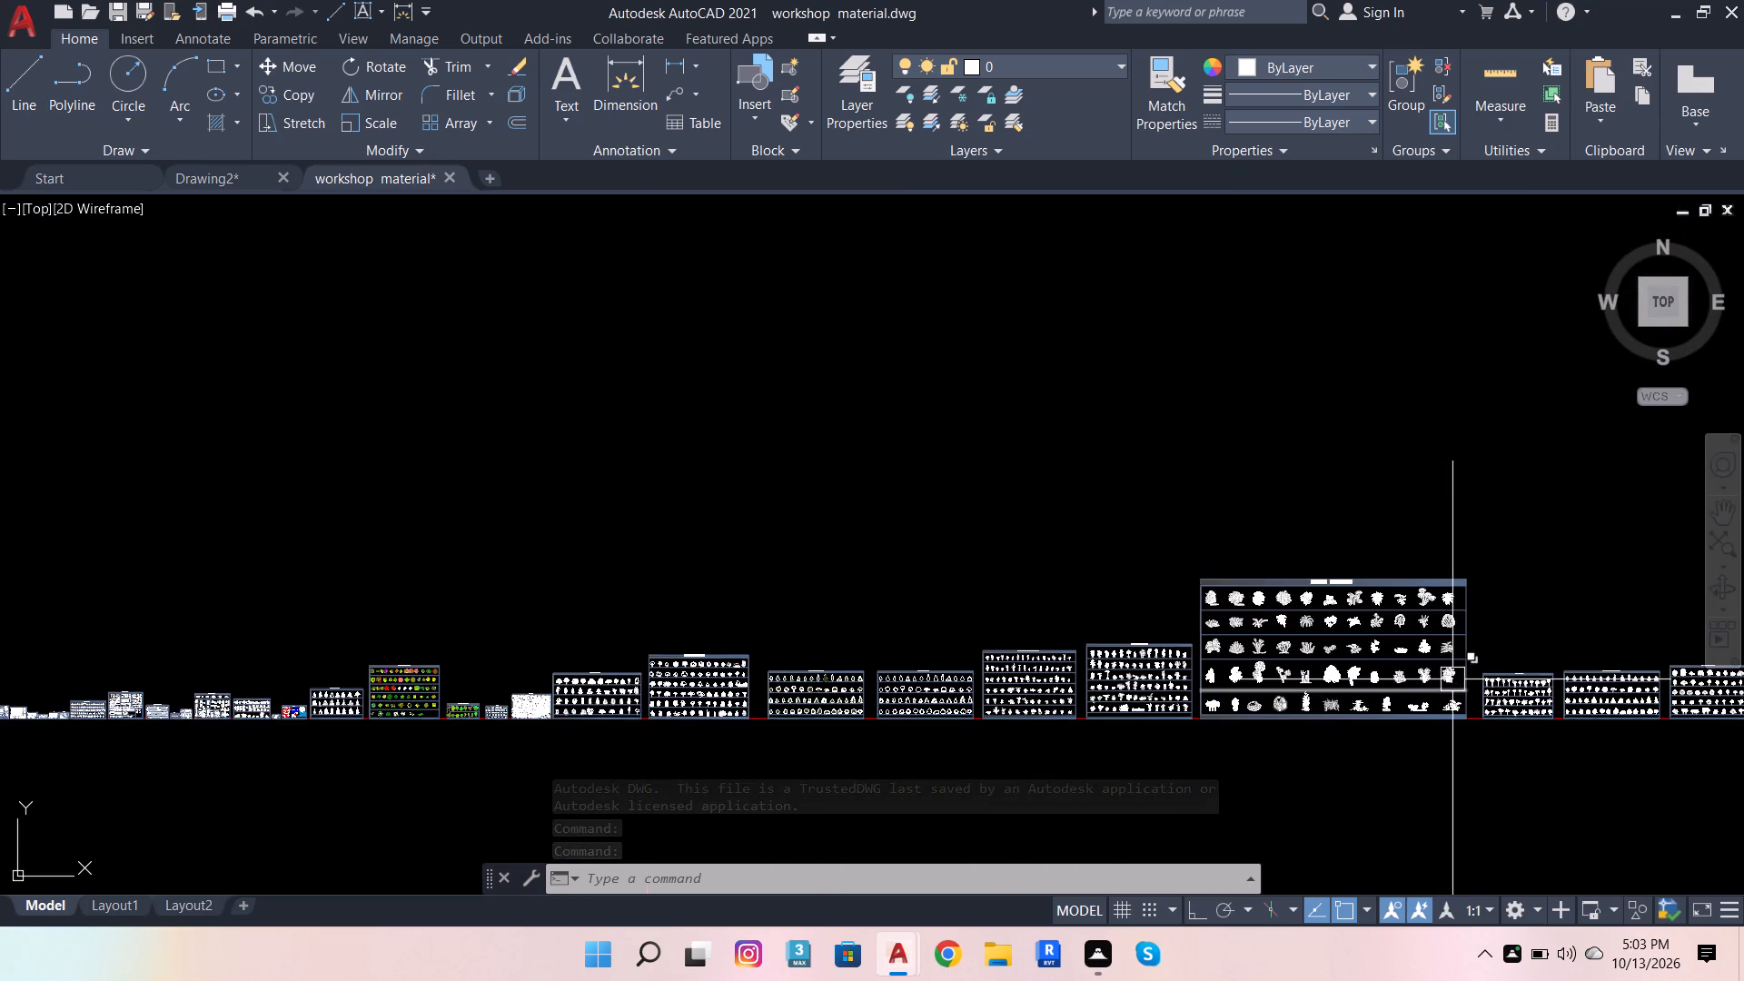
scroll(1276, 592, up, 1)
scroll(1305, 609, down, 2)
scroll(377, 689, up, 7)
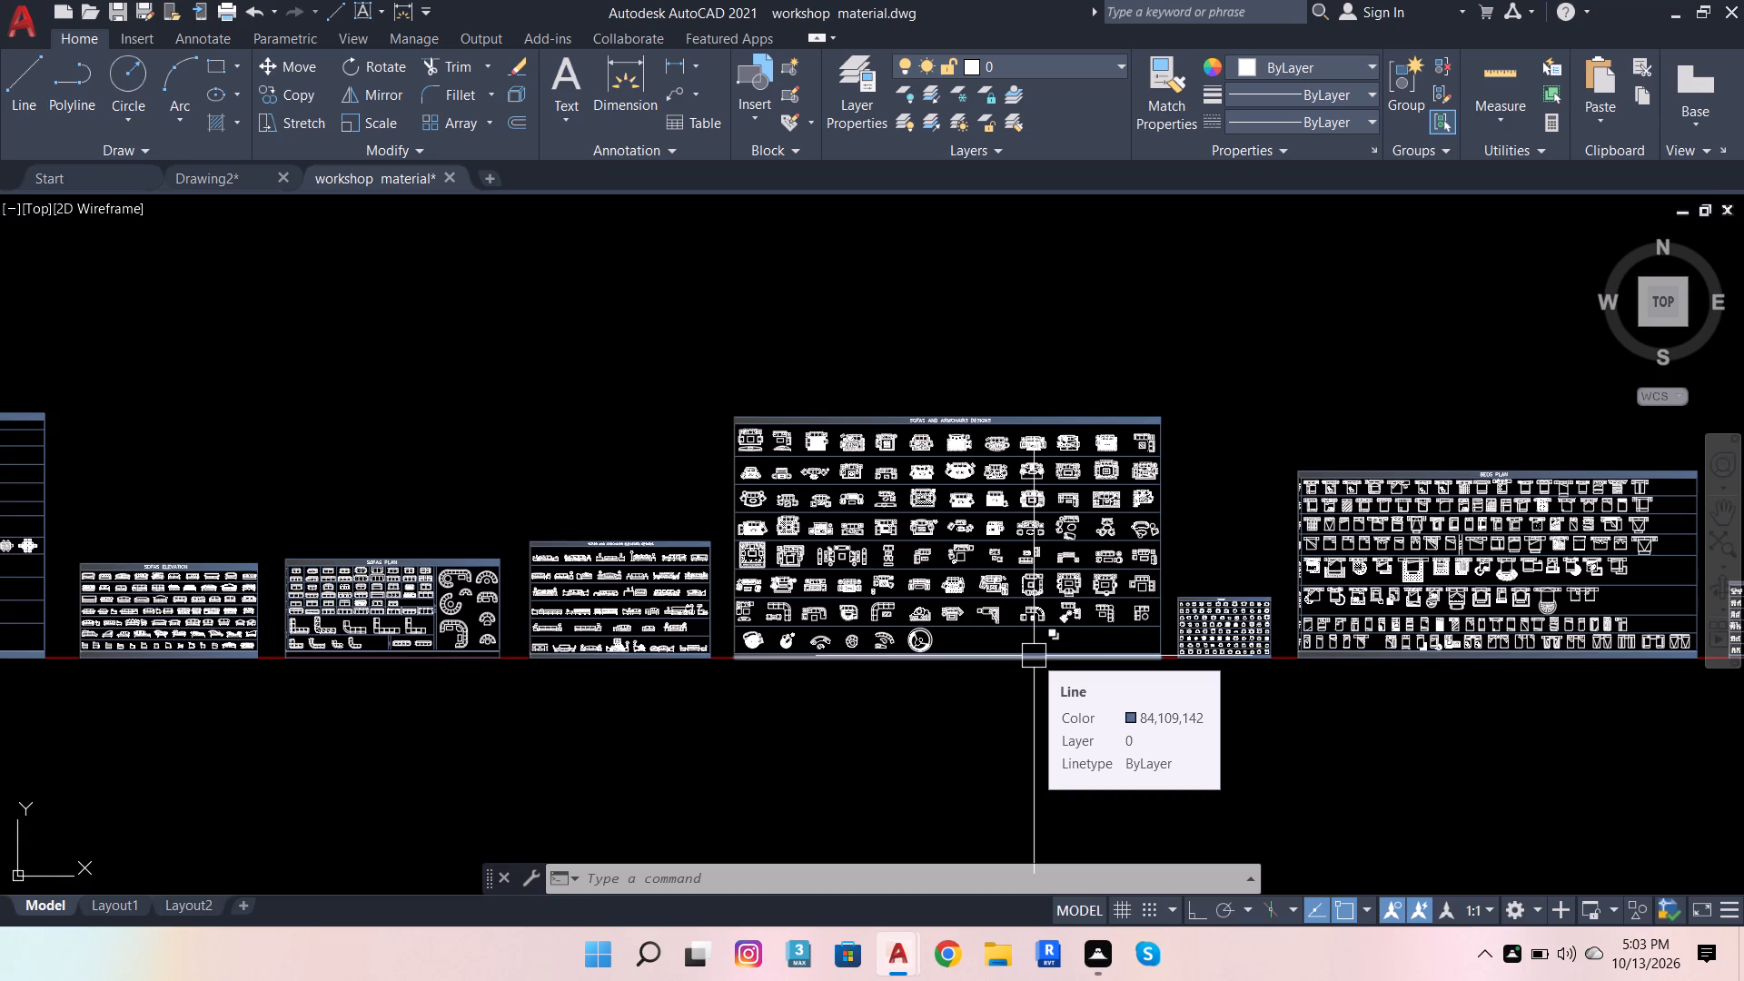
scroll(538, 590, up, 1)
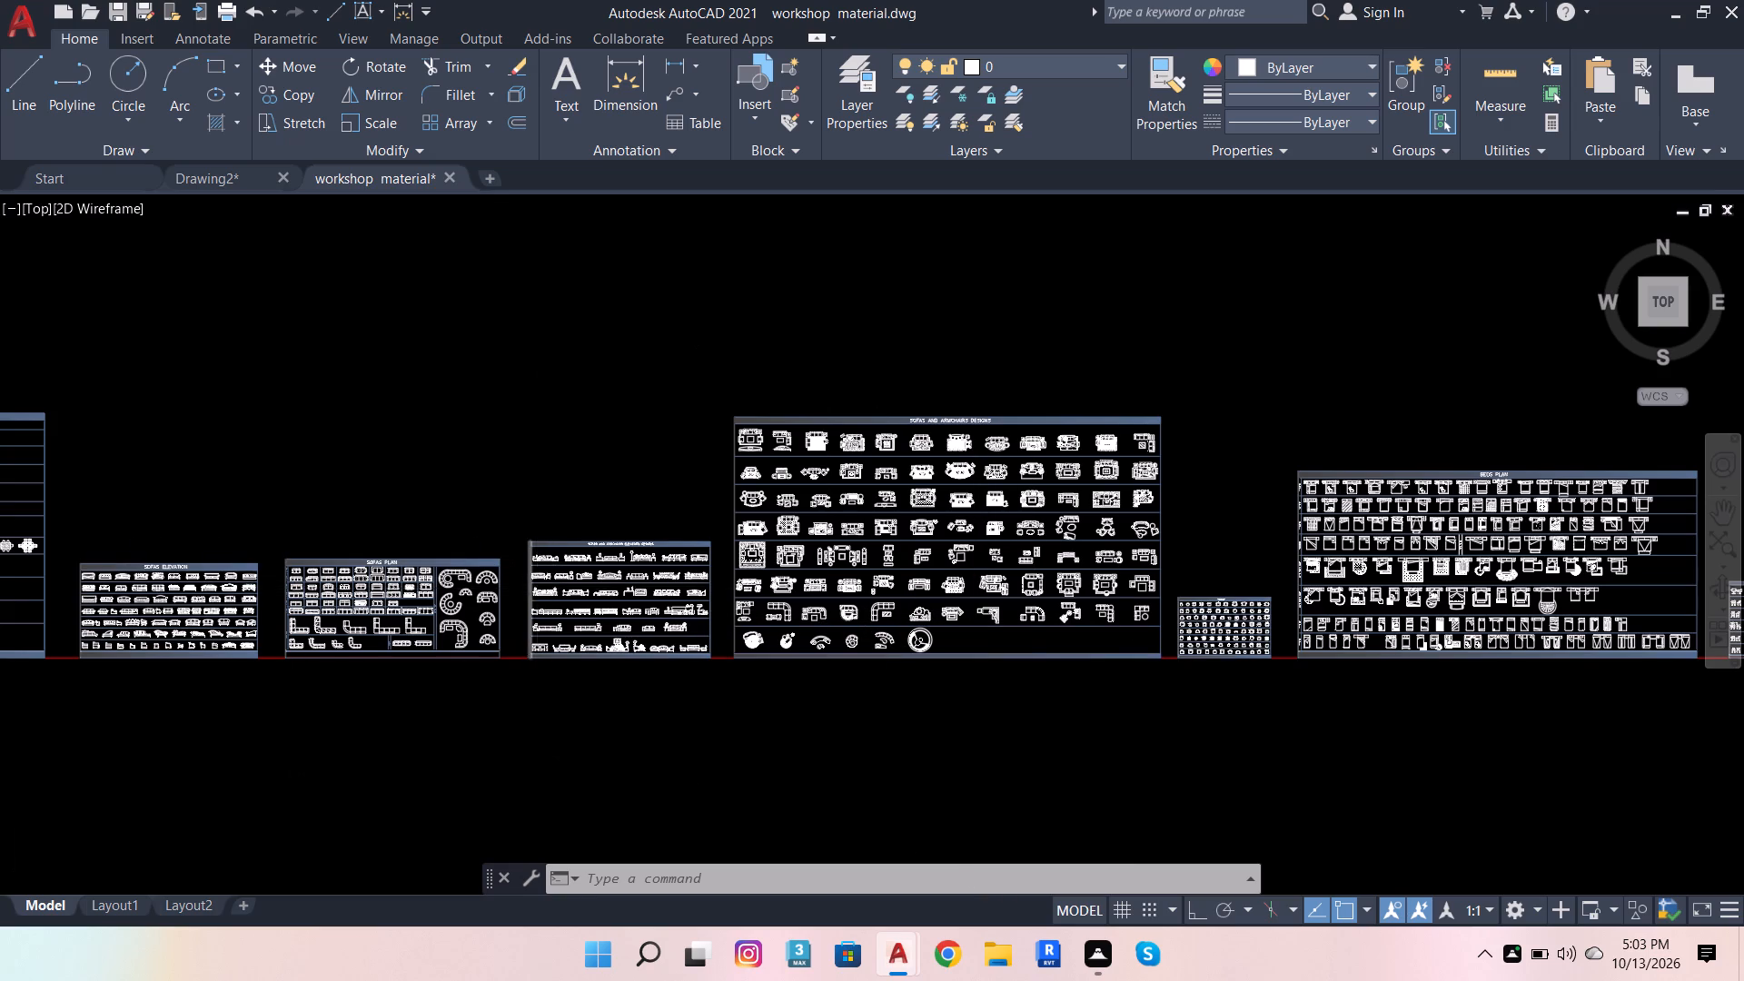
scroll(804, 592, down, 3)
scroll(454, 585, up, 3)
scroll(454, 585, down, 4)
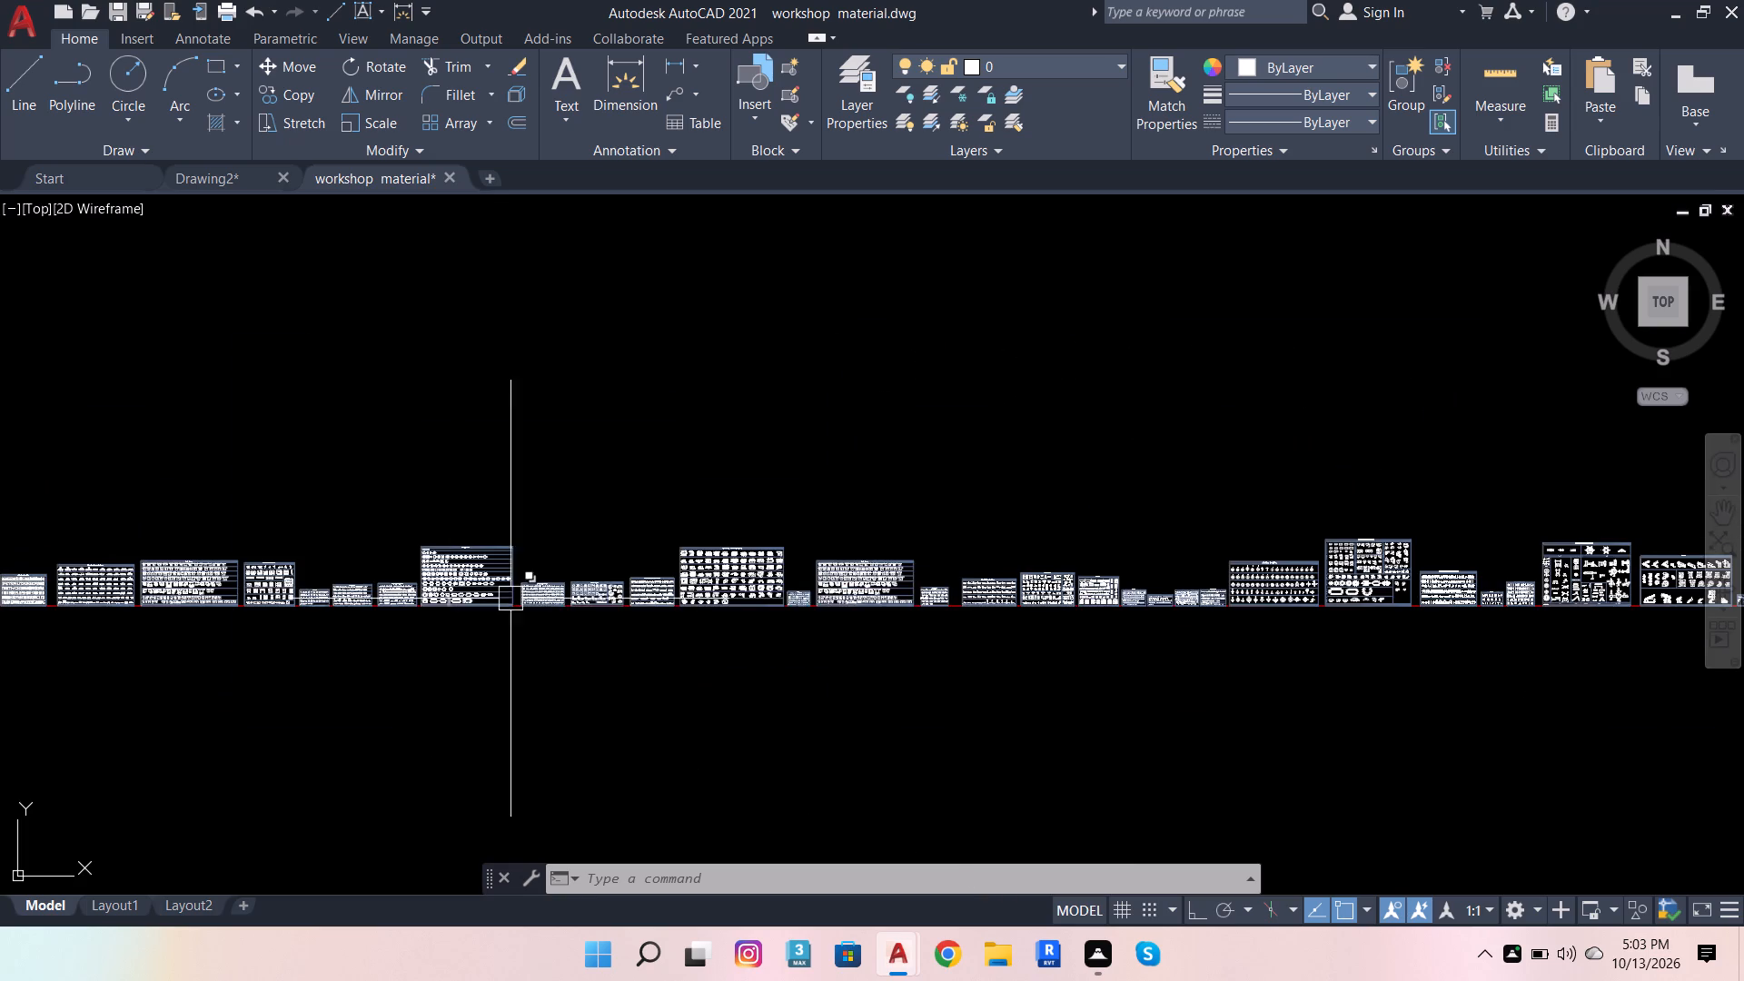
scroll(1229, 587, up, 3)
scroll(751, 609, up, 3)
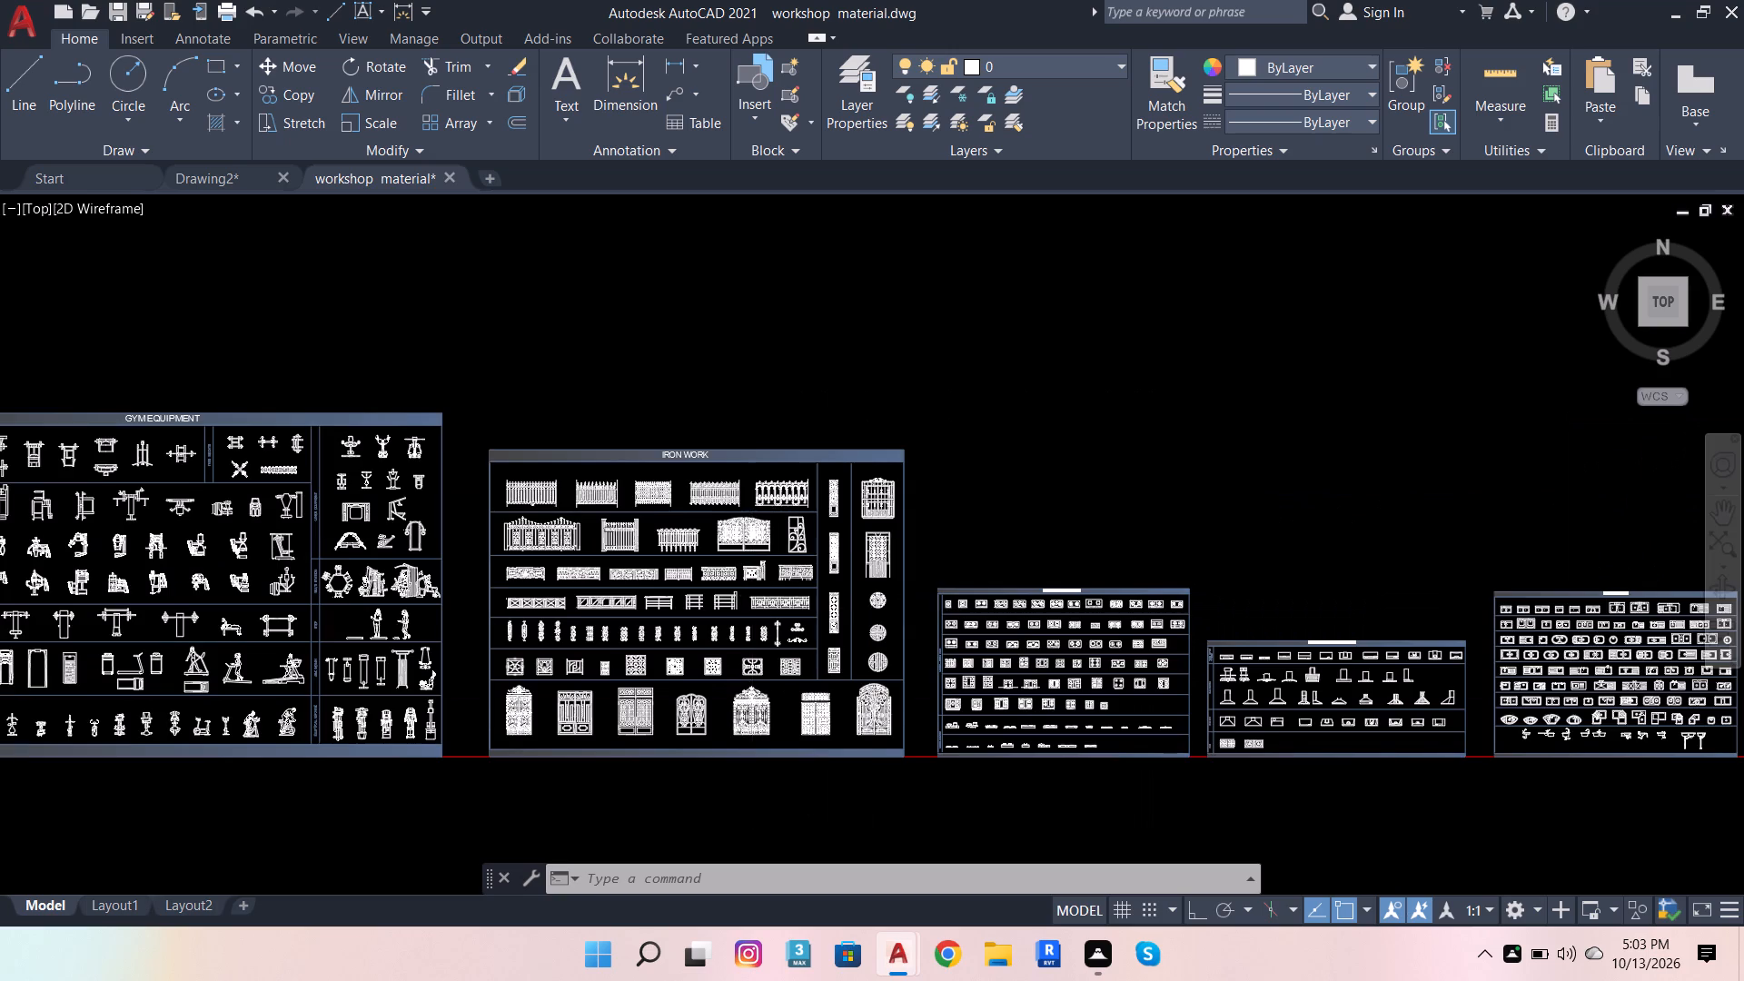
scroll(846, 526, down, 1)
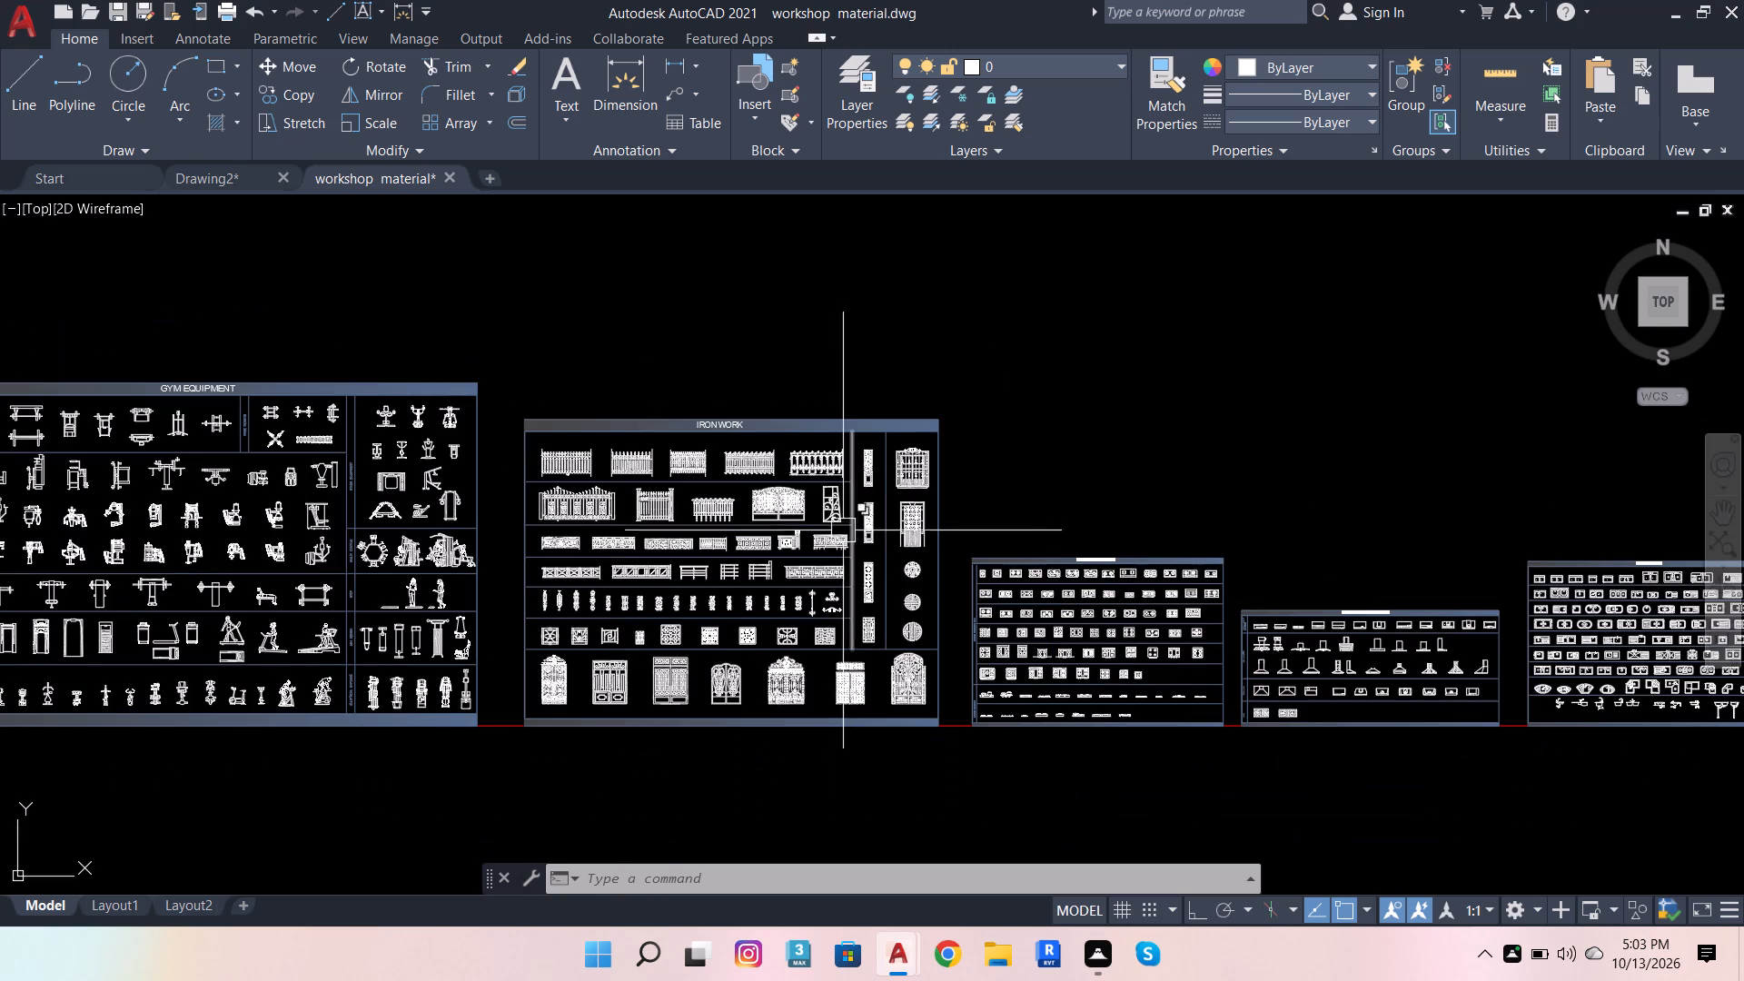
scroll(1115, 623, up, 3)
scroll(187, 736, down, 2)
scroll(508, 740, up, 3)
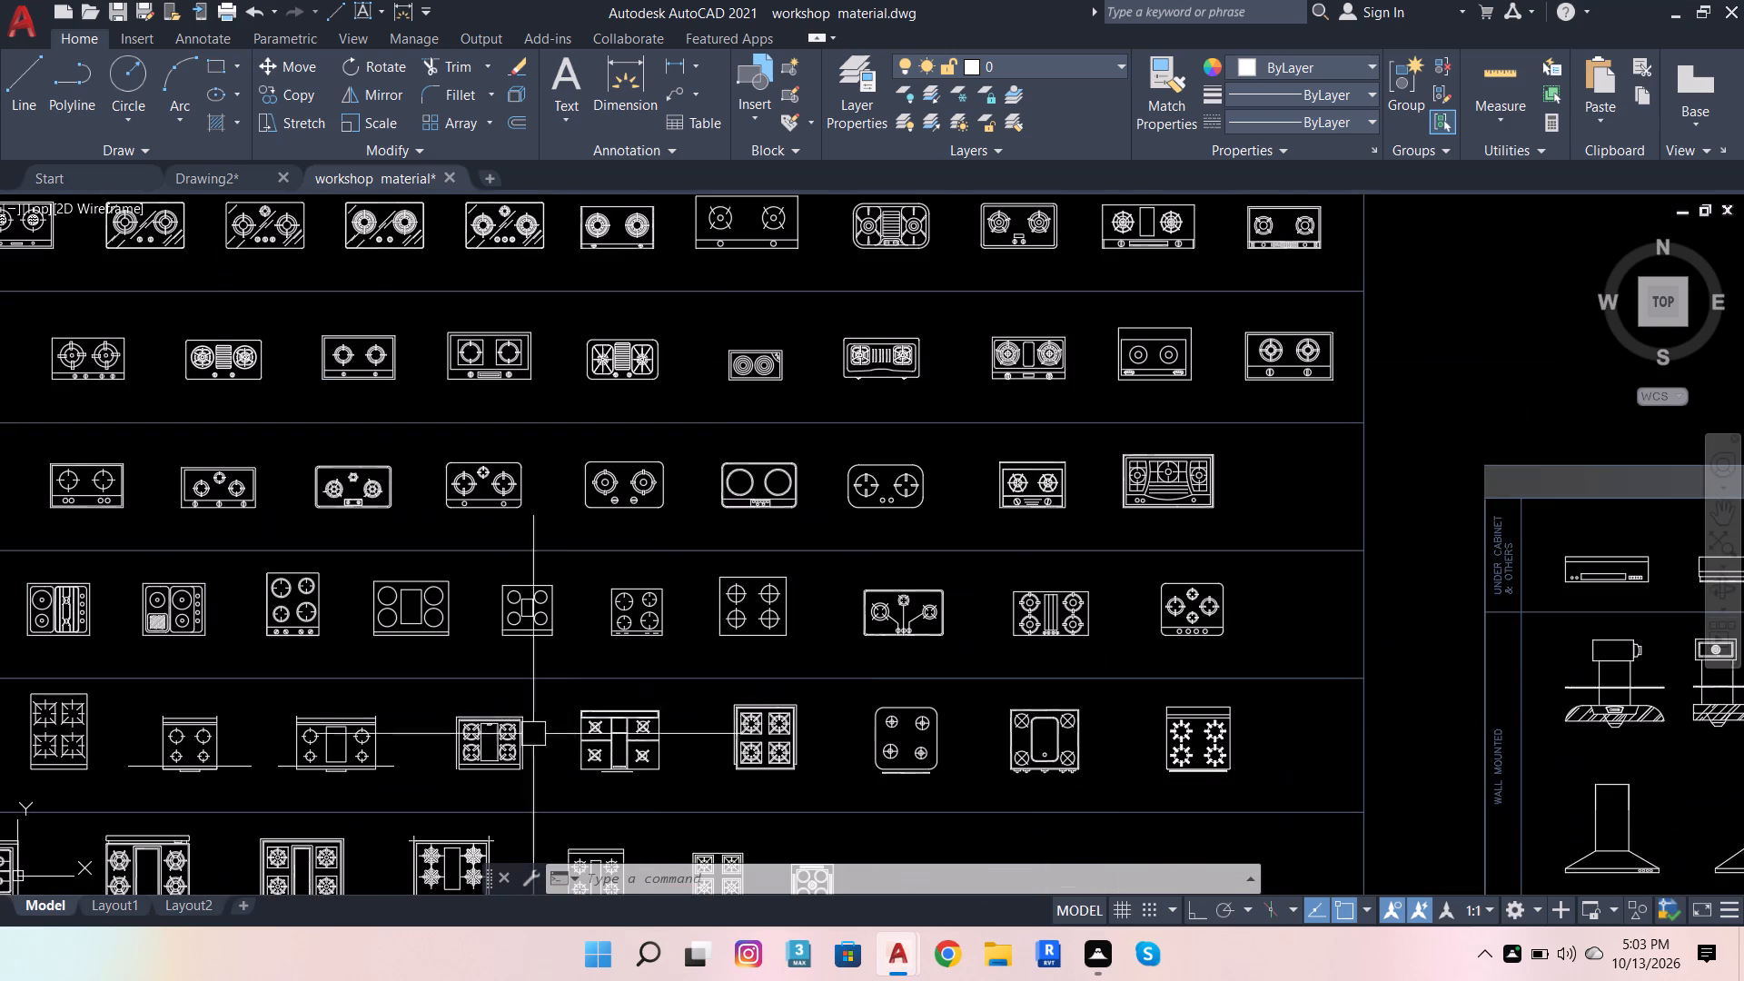
scroll(1170, 639, up, 1)
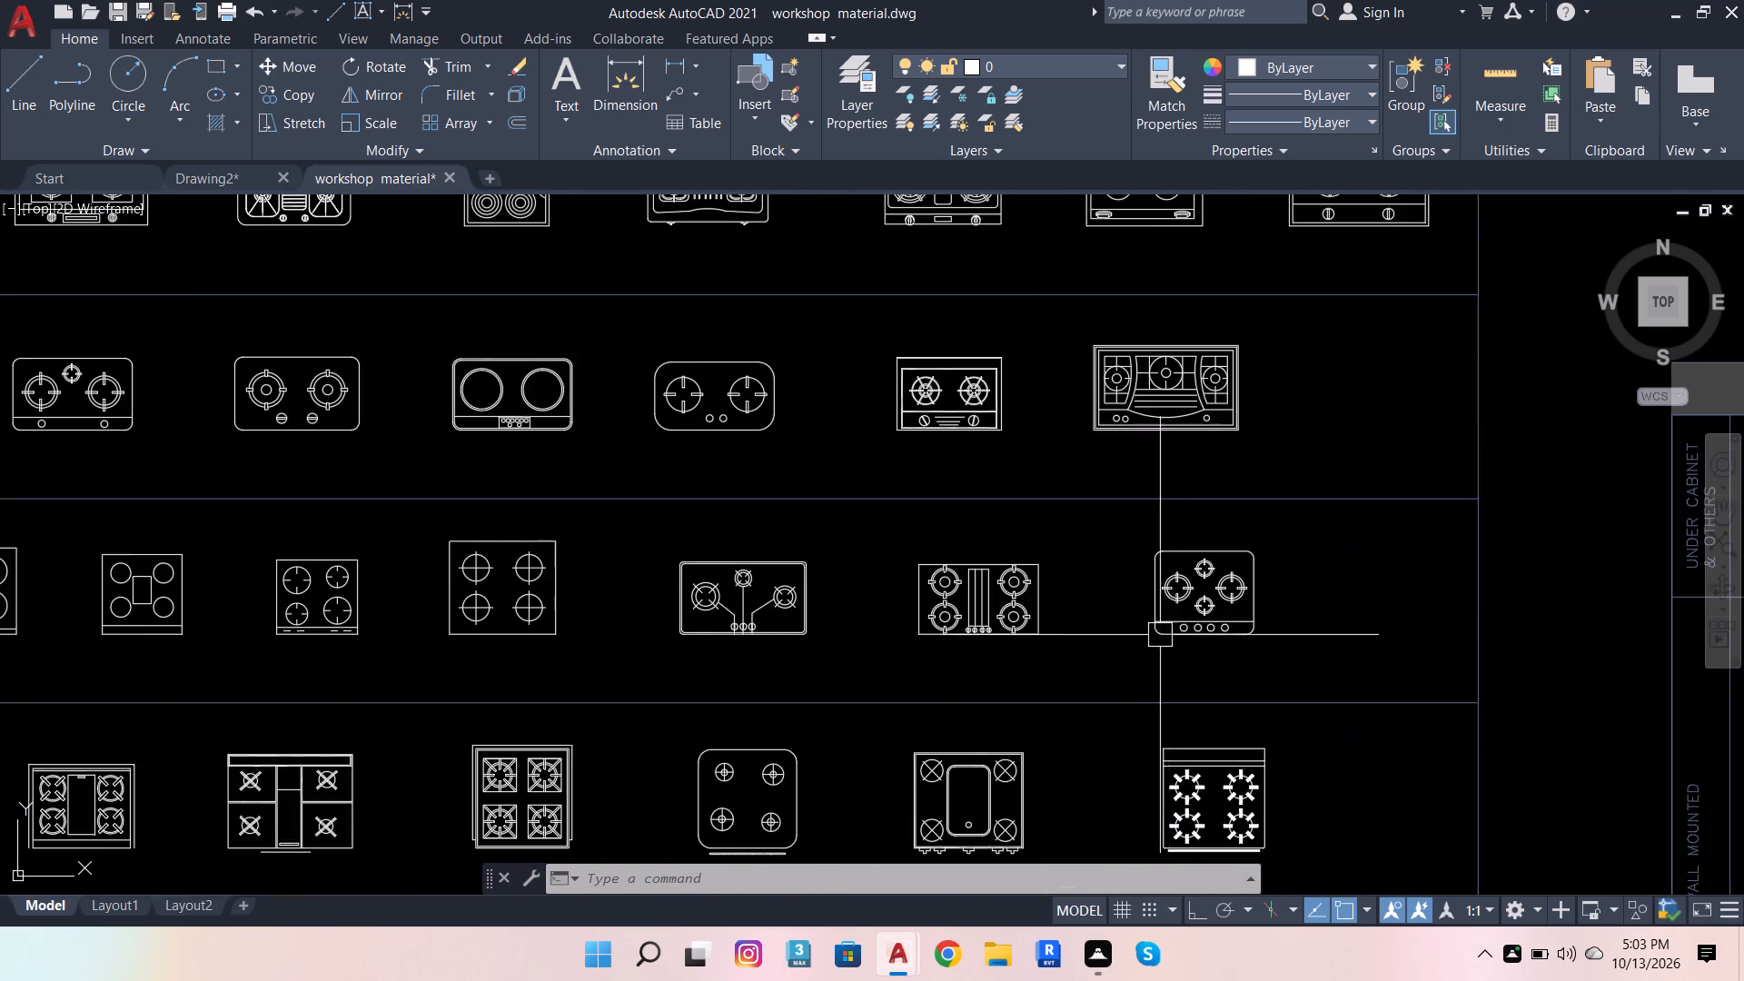
scroll(1159, 635, up, 1)
click(967, 592)
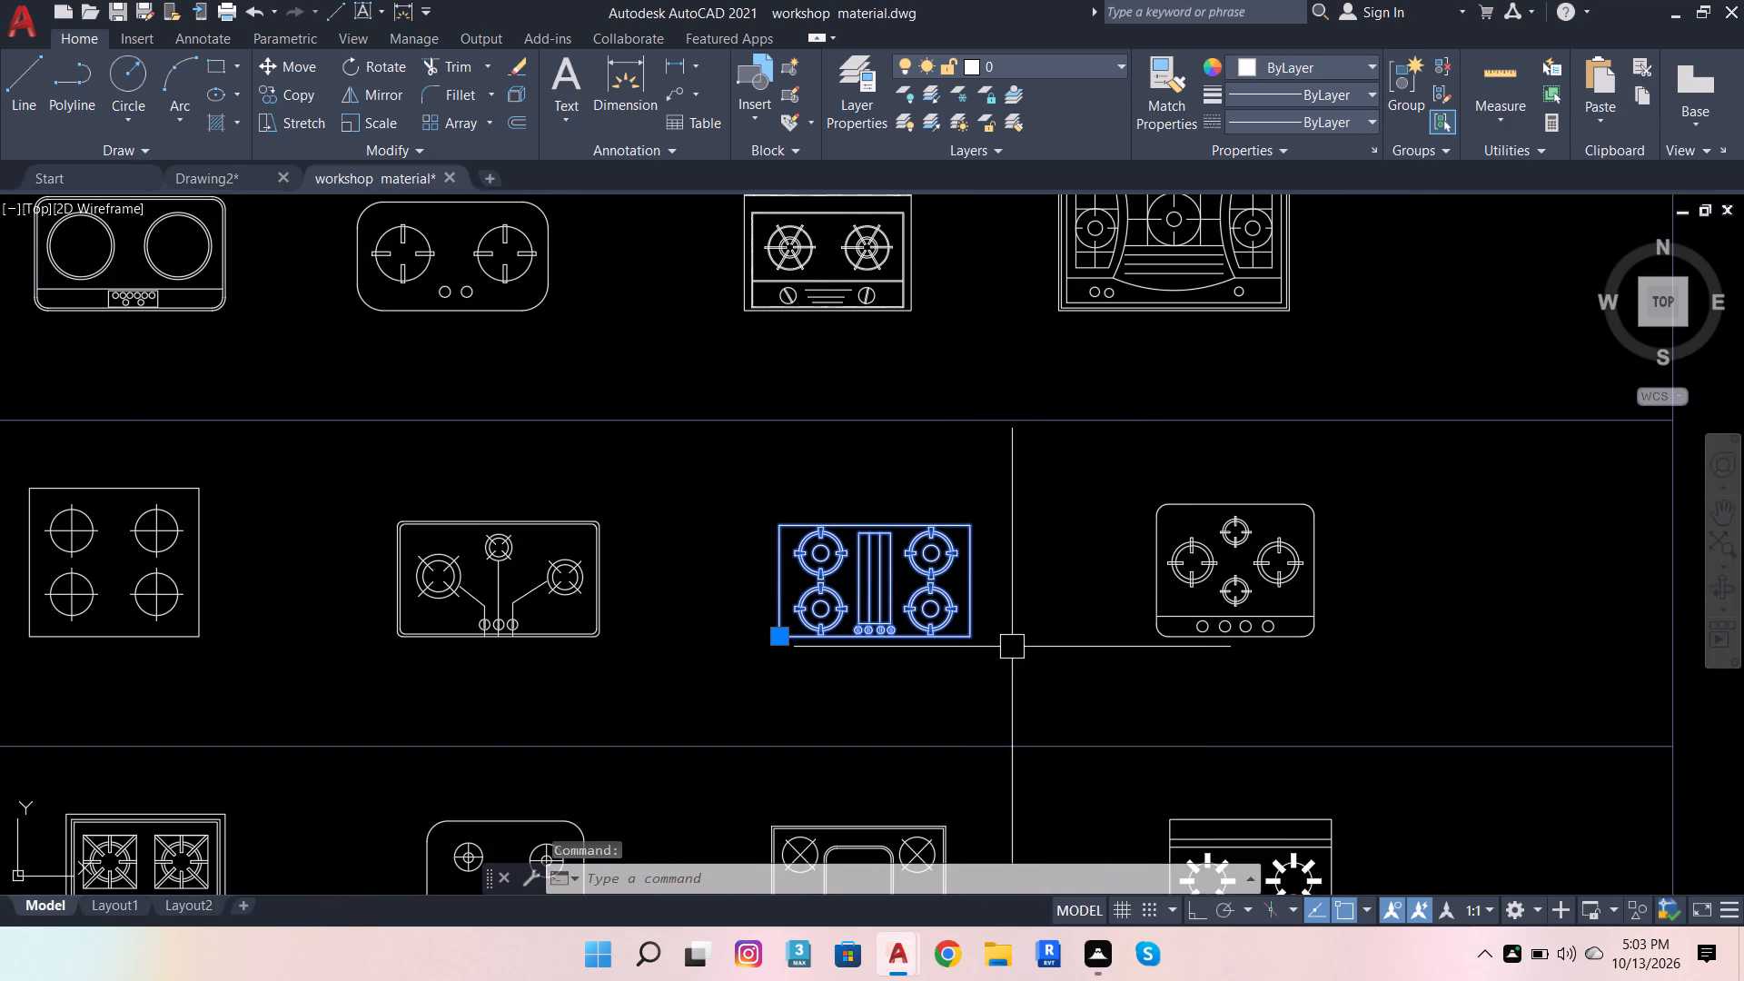
key(ctrl+c)
click(220, 178)
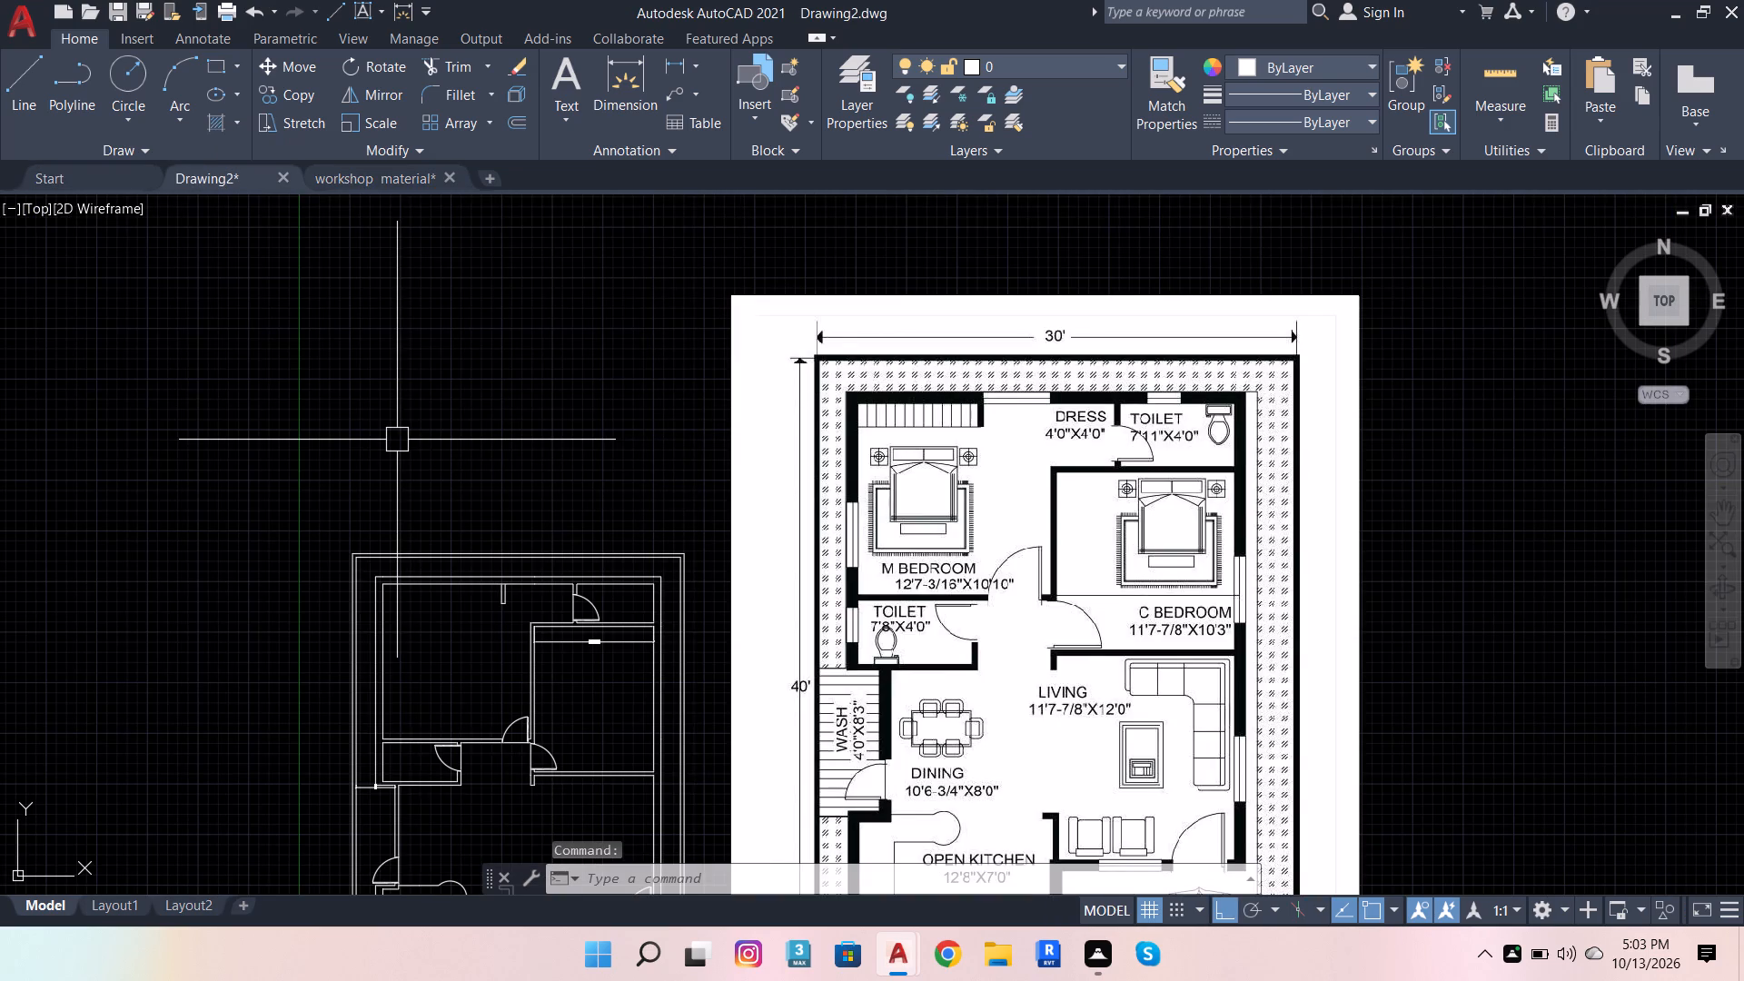
key(ctrl+v)
scroll(401, 540, down, 2)
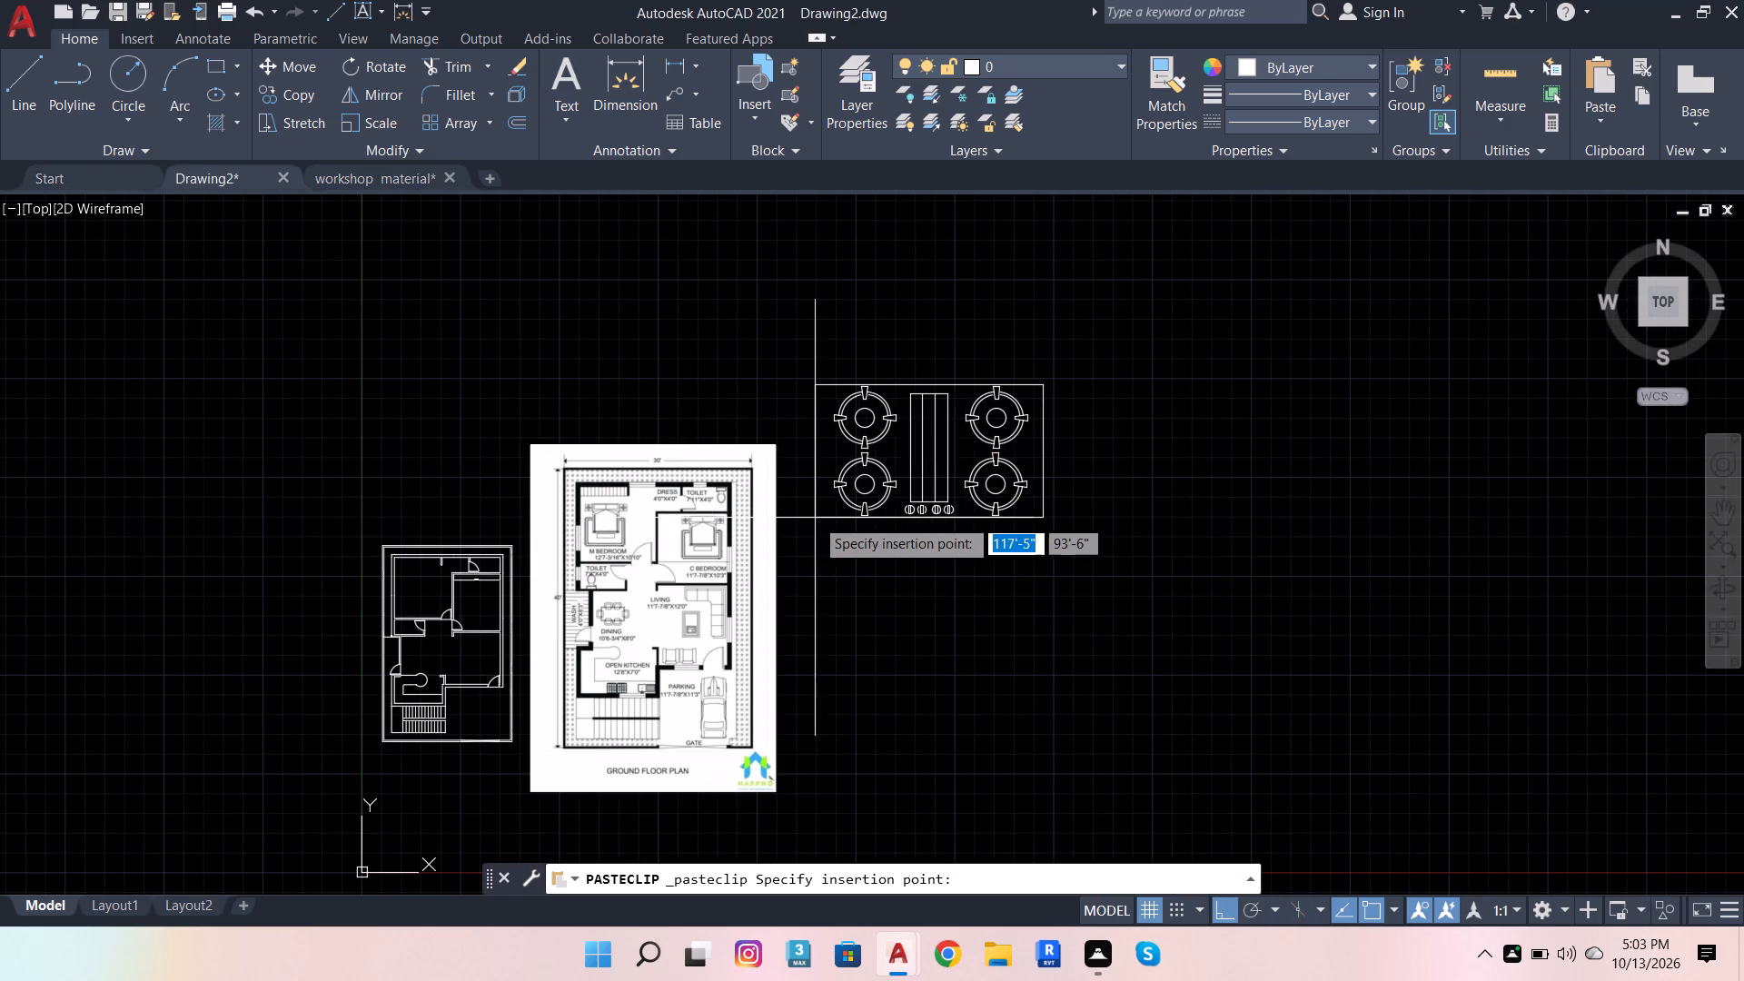
click(827, 518)
Copy the long rectangular wardrobe with slanted hangers from the workshop material's CUPBOARDS sheet into Drawing2, to the right of the hob.
click(396, 171)
scroll(505, 438, down, 6)
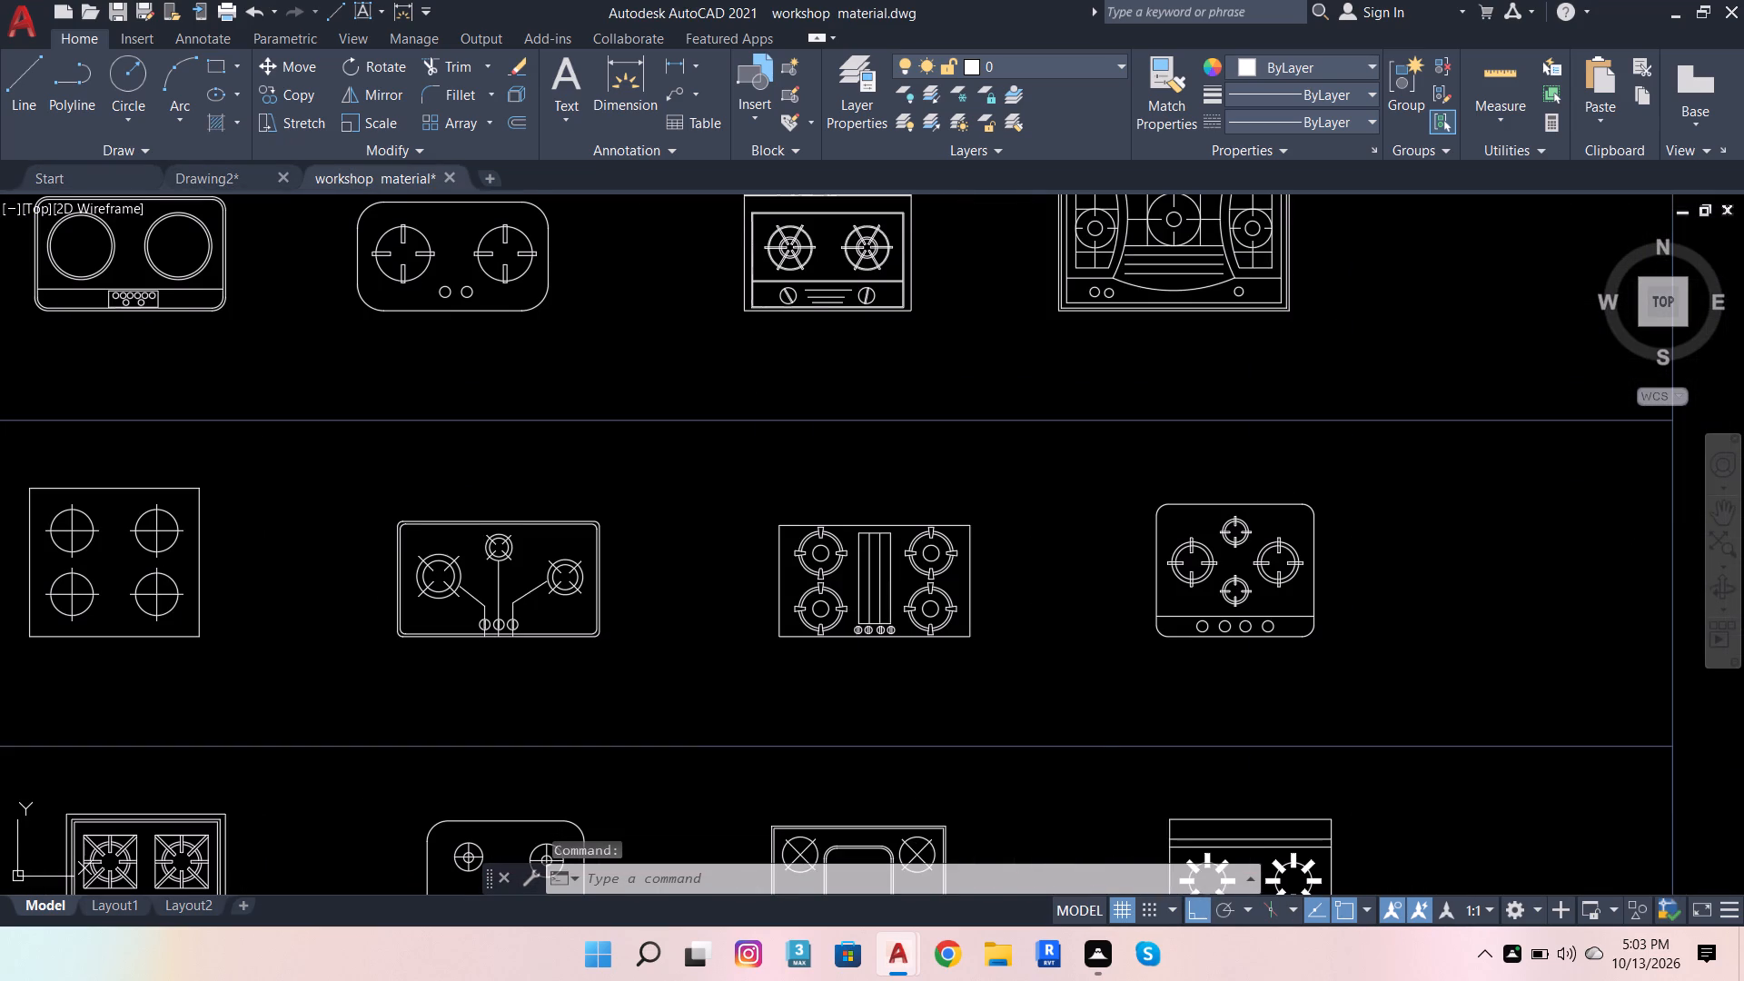
scroll(824, 461, down, 4)
scroll(1028, 530, down, 6)
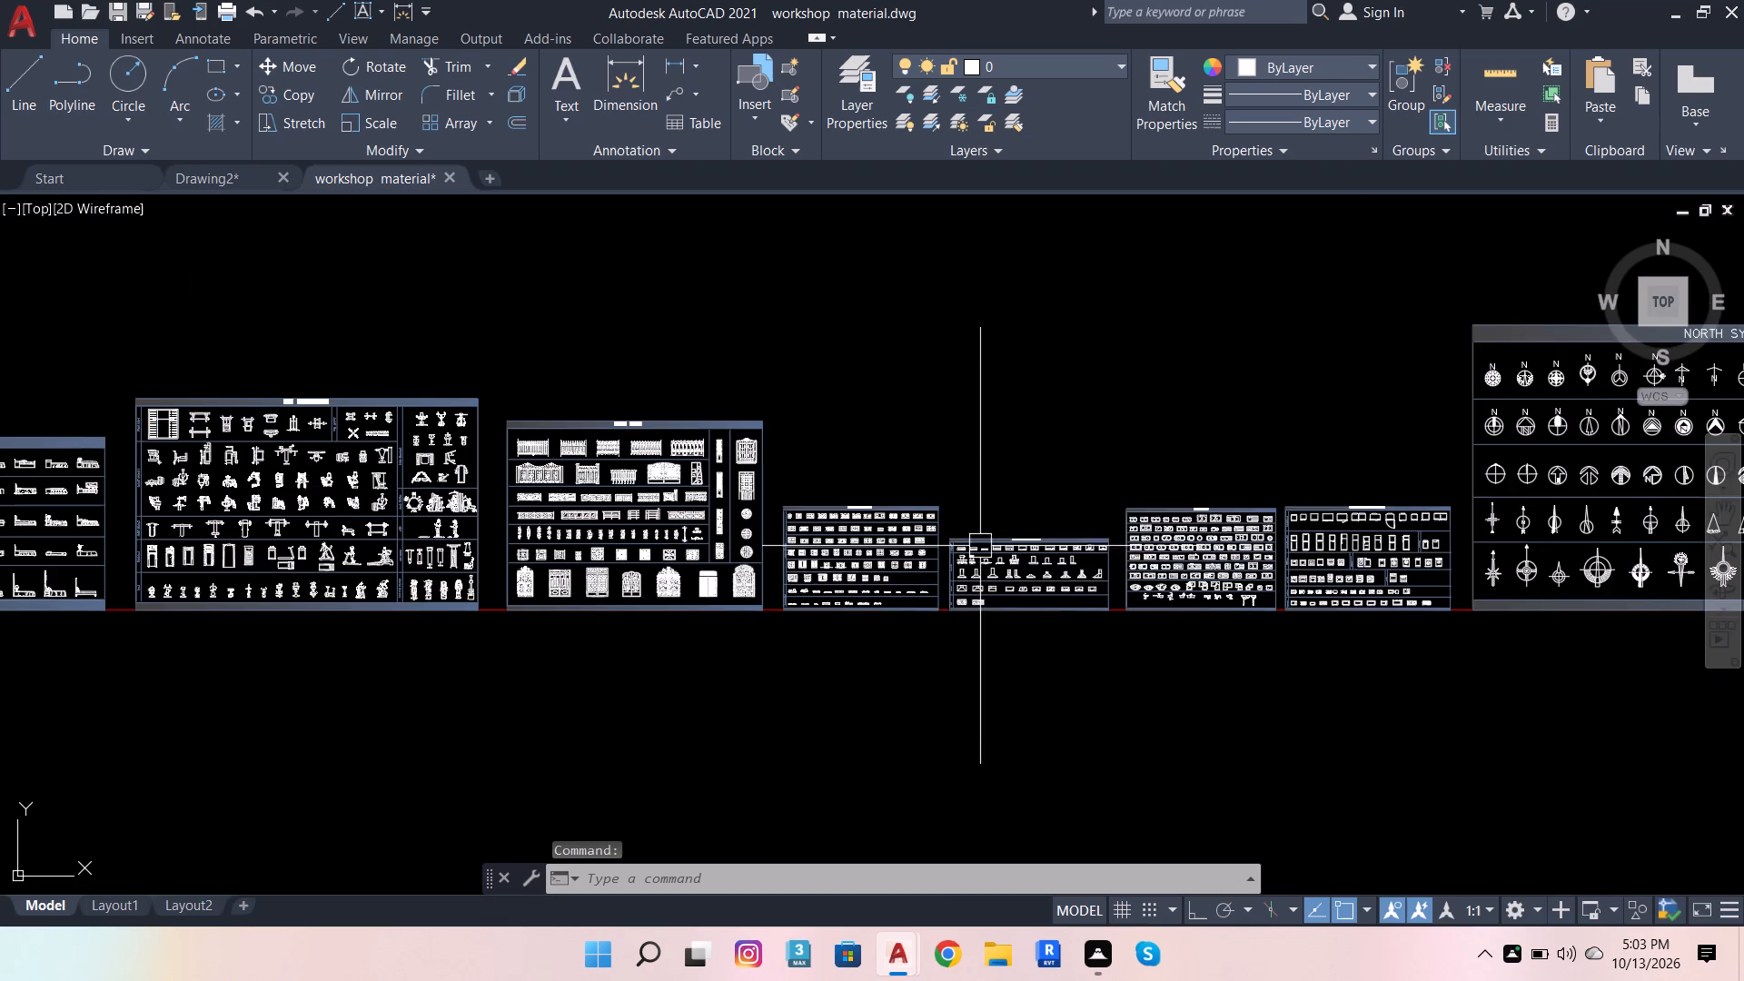
scroll(1344, 538, up, 3)
scroll(686, 575, down, 3)
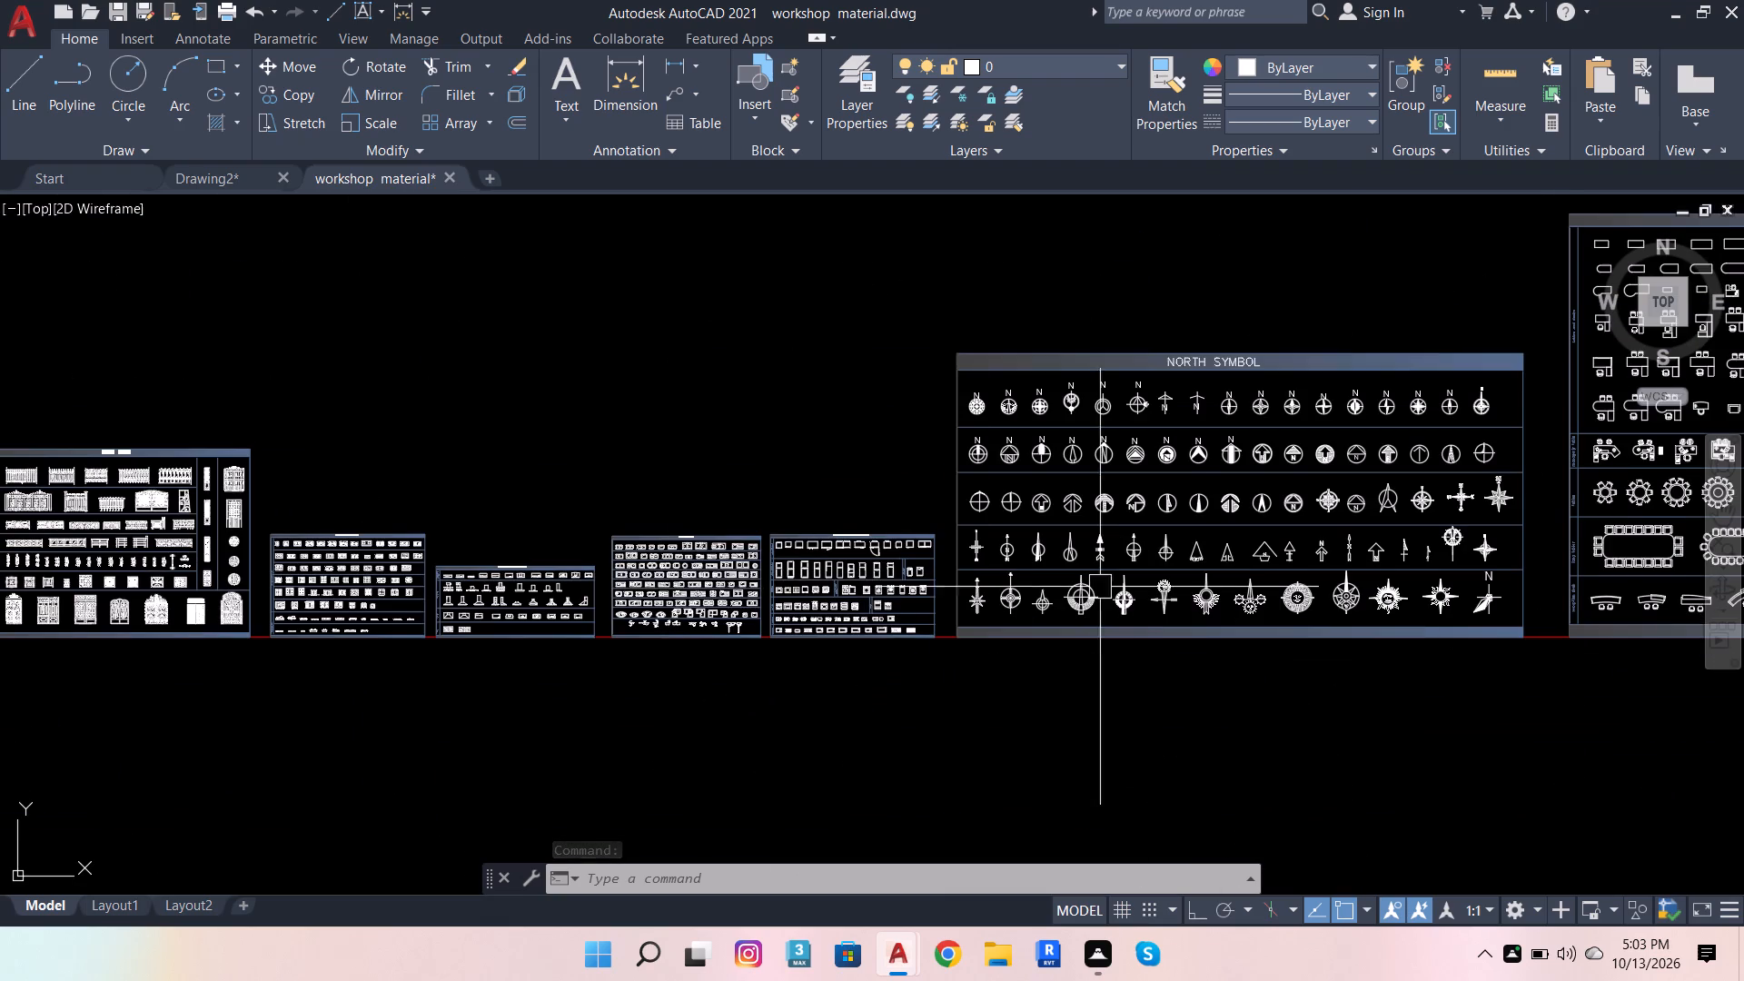
scroll(658, 590, down, 2)
scroll(1388, 567, up, 3)
scroll(926, 598, down, 2)
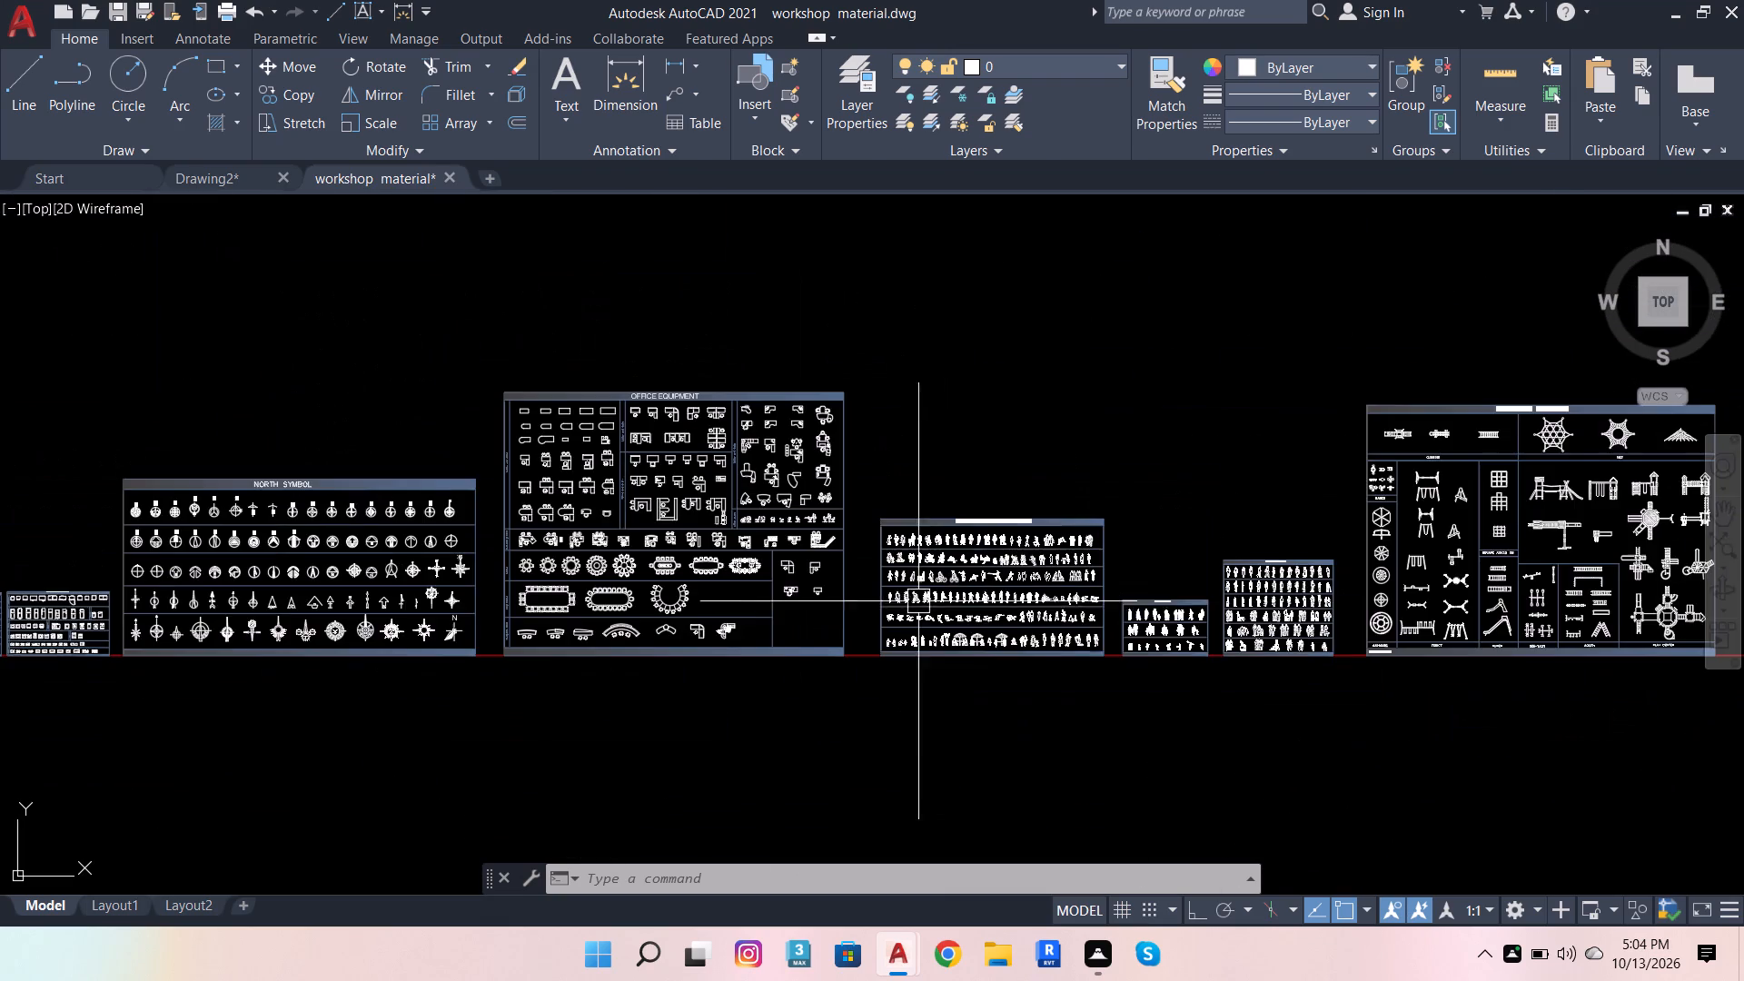
scroll(1373, 616, up, 2)
scroll(983, 629, down, 3)
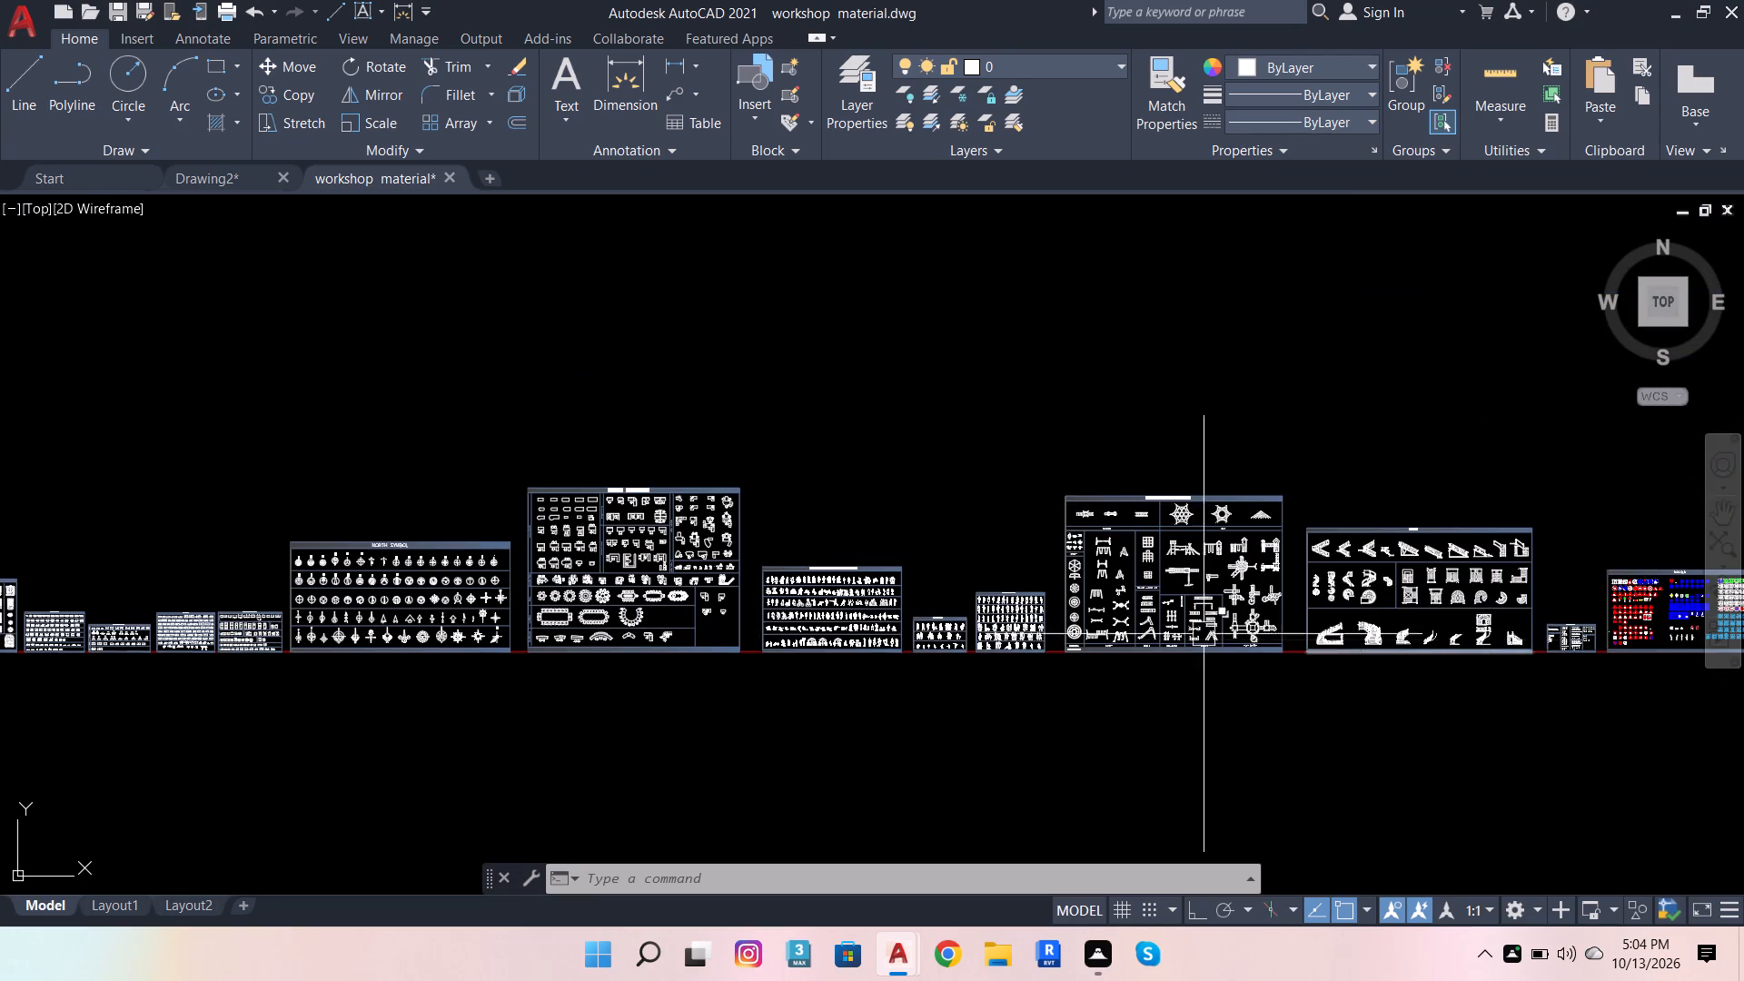
scroll(1081, 607, down, 2)
scroll(1290, 580, down, 1)
scroll(188, 605, up, 4)
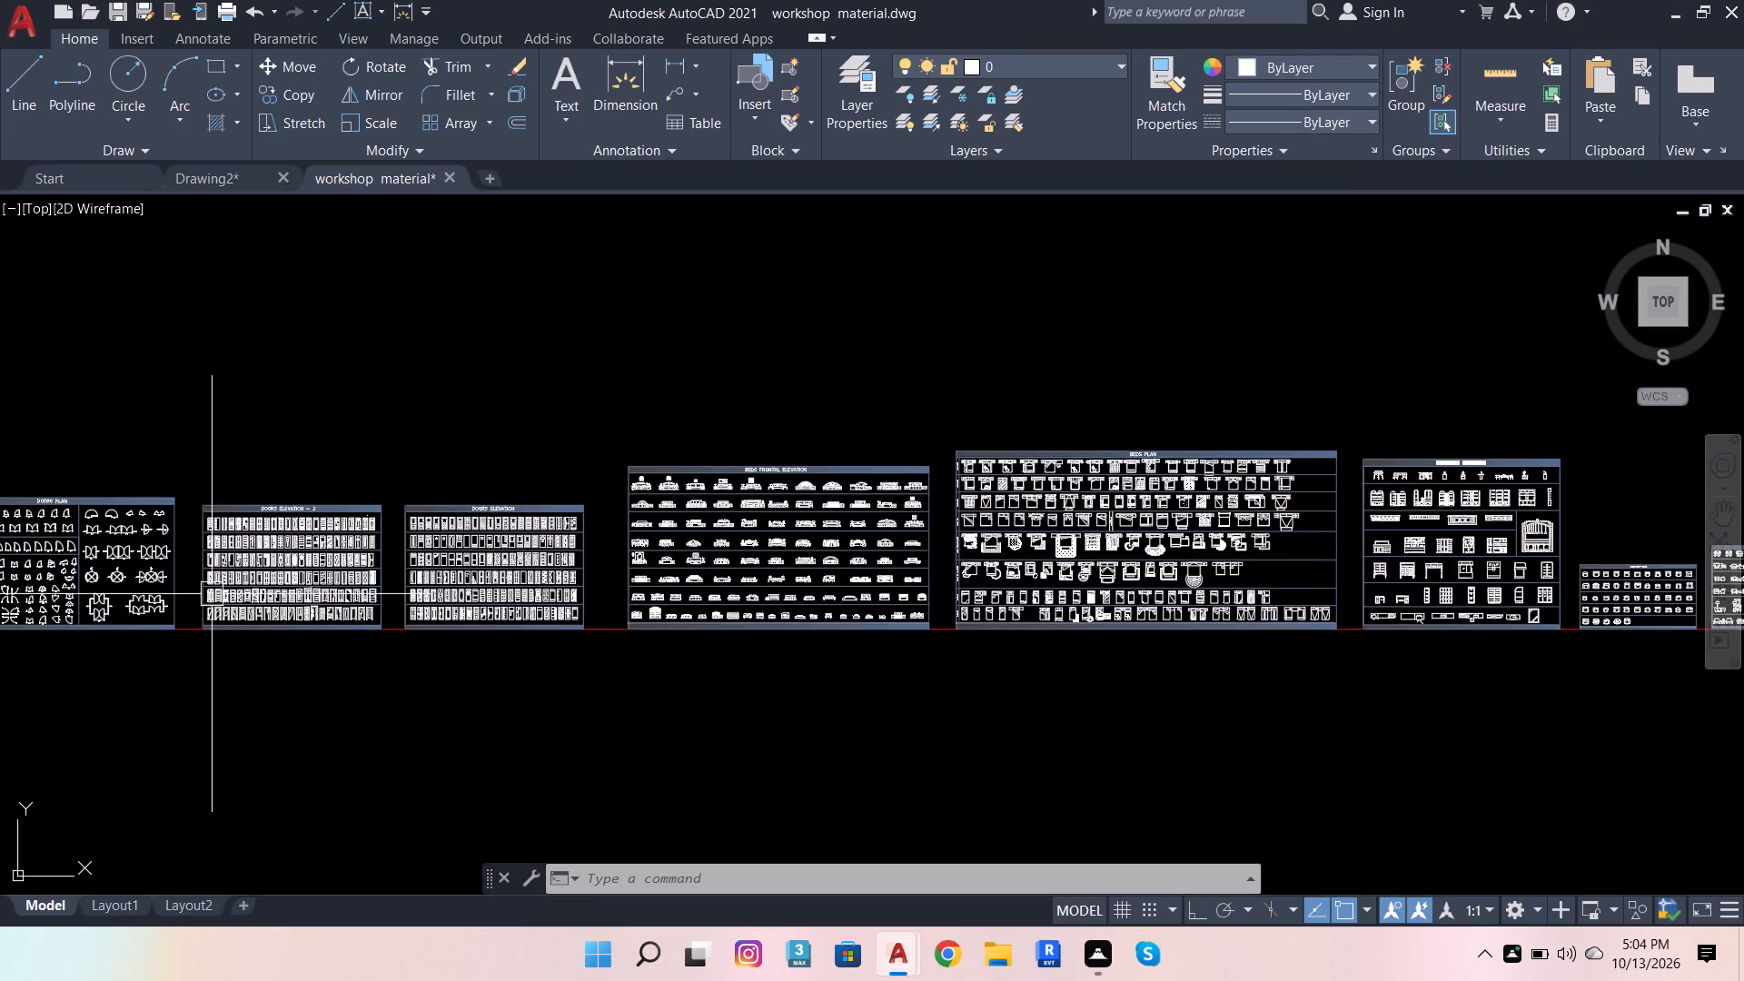
scroll(352, 591, up, 3)
scroll(987, 524, down, 2)
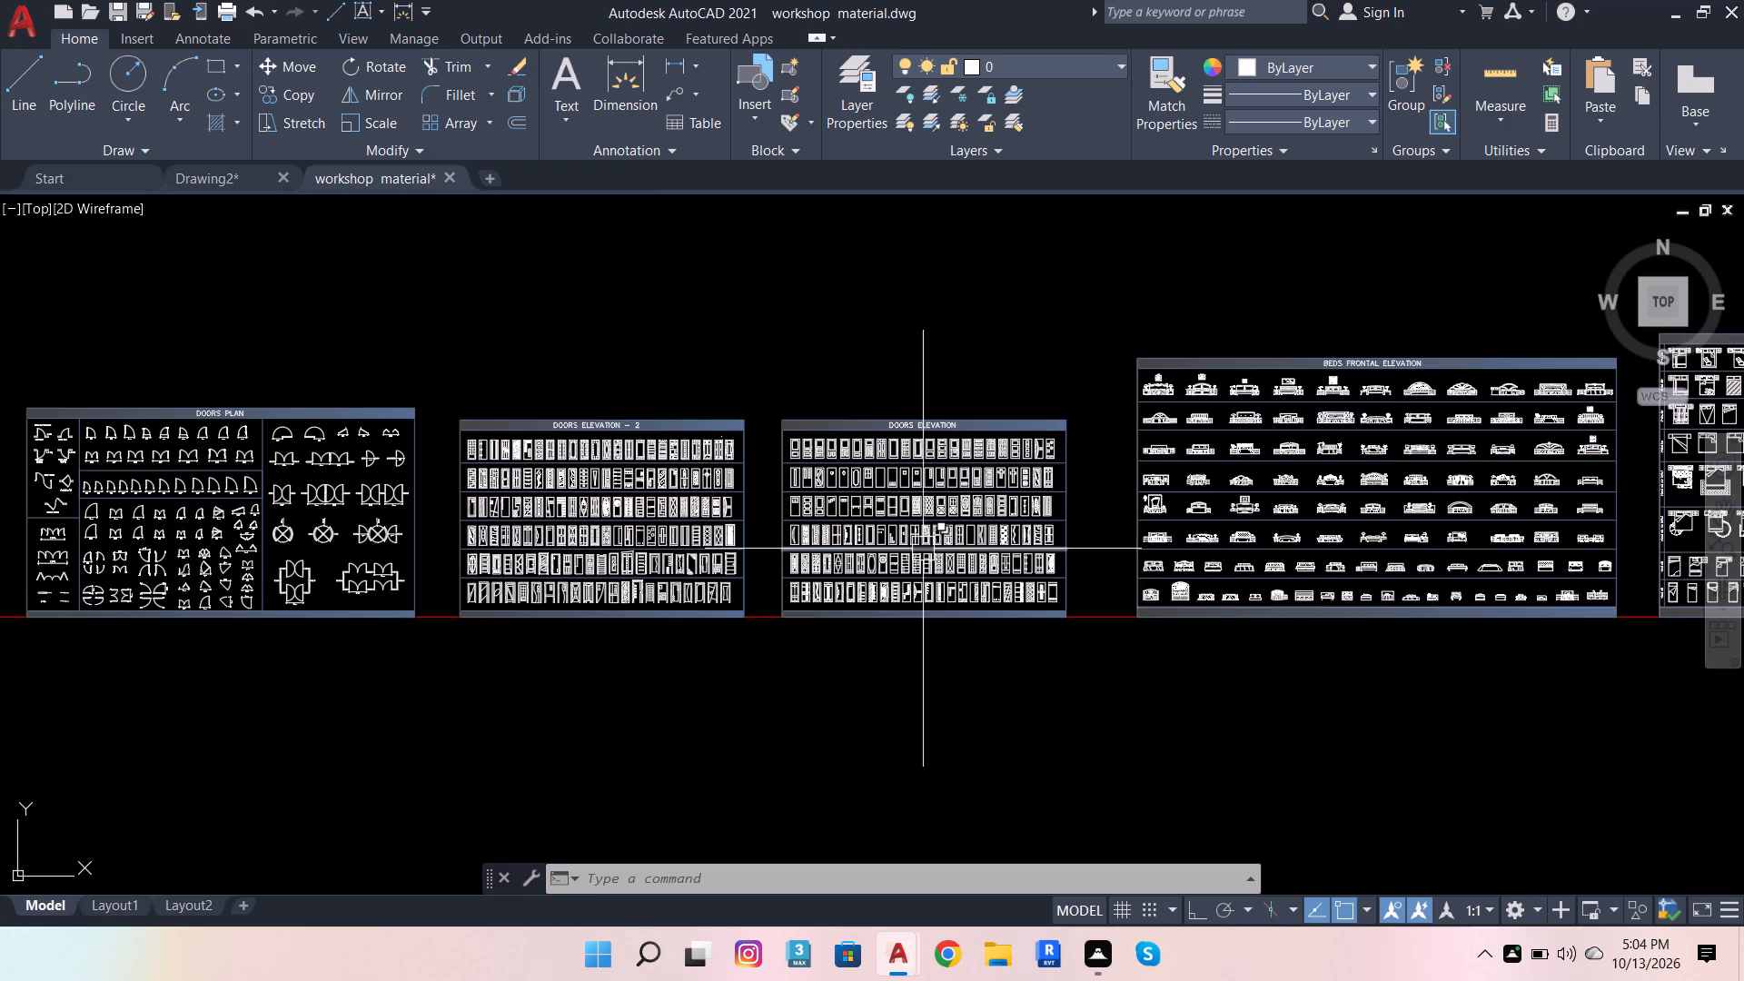
scroll(902, 558, down, 1)
scroll(1402, 528, up, 1)
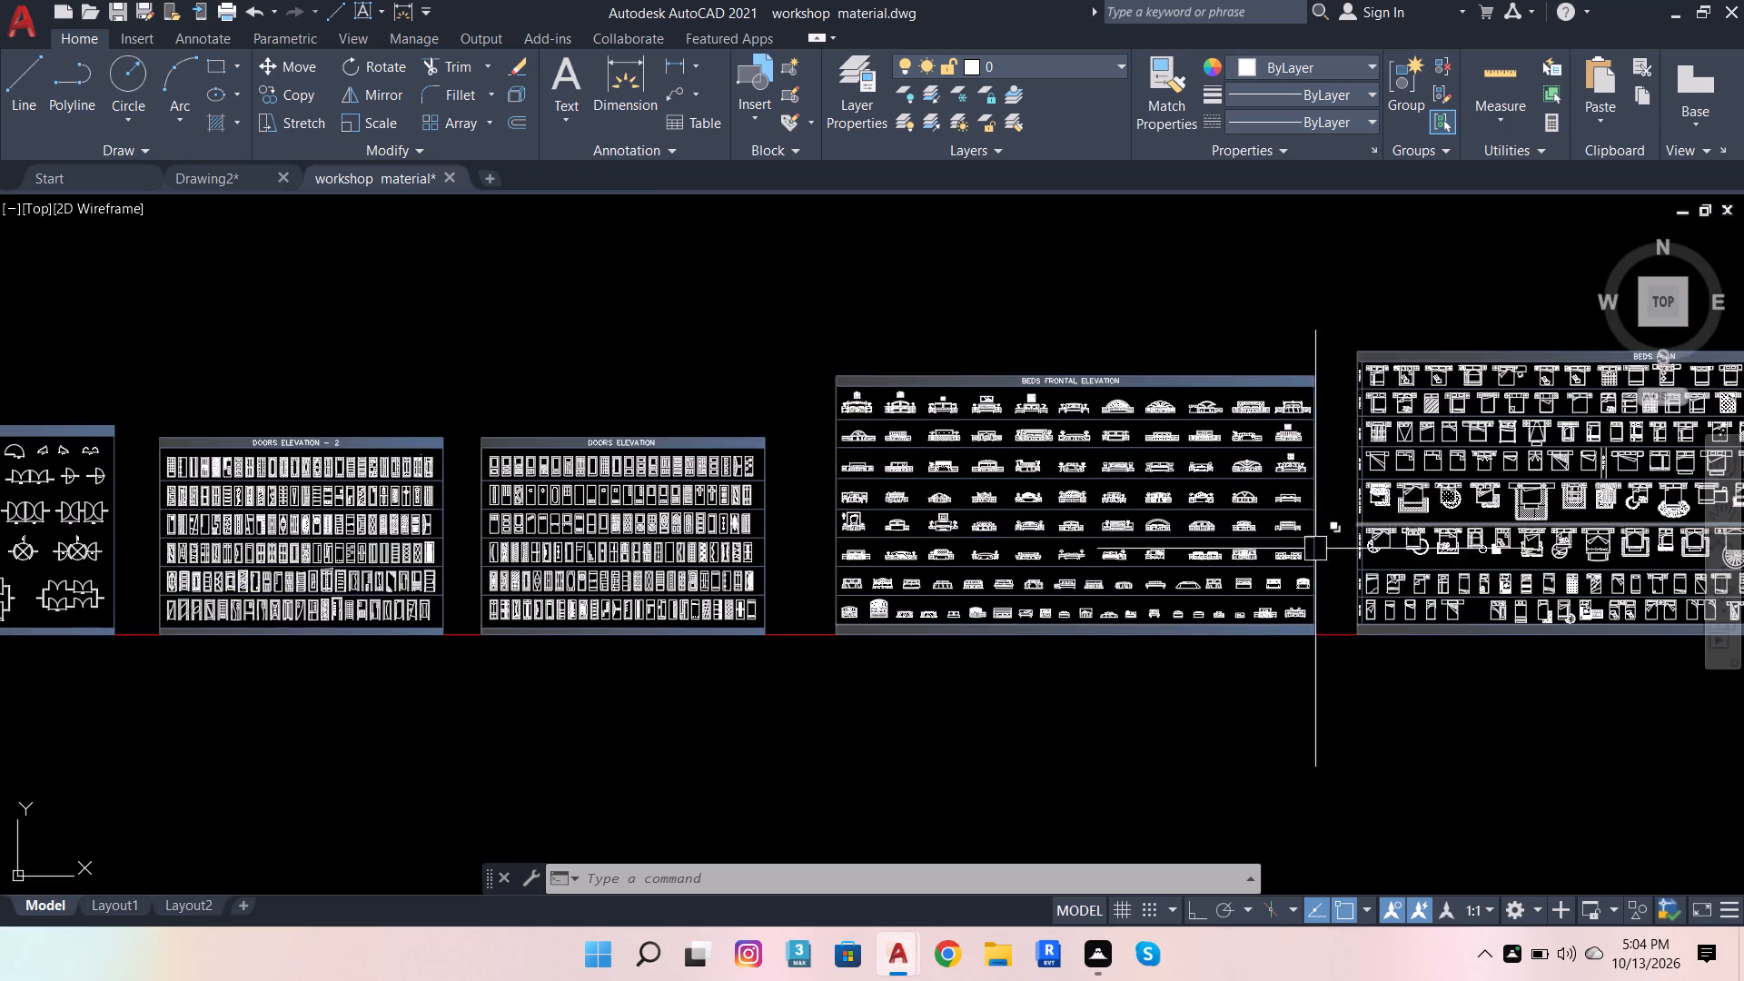
scroll(1189, 552, down, 1)
scroll(1330, 568, down, 1)
scroll(1618, 568, up, 2)
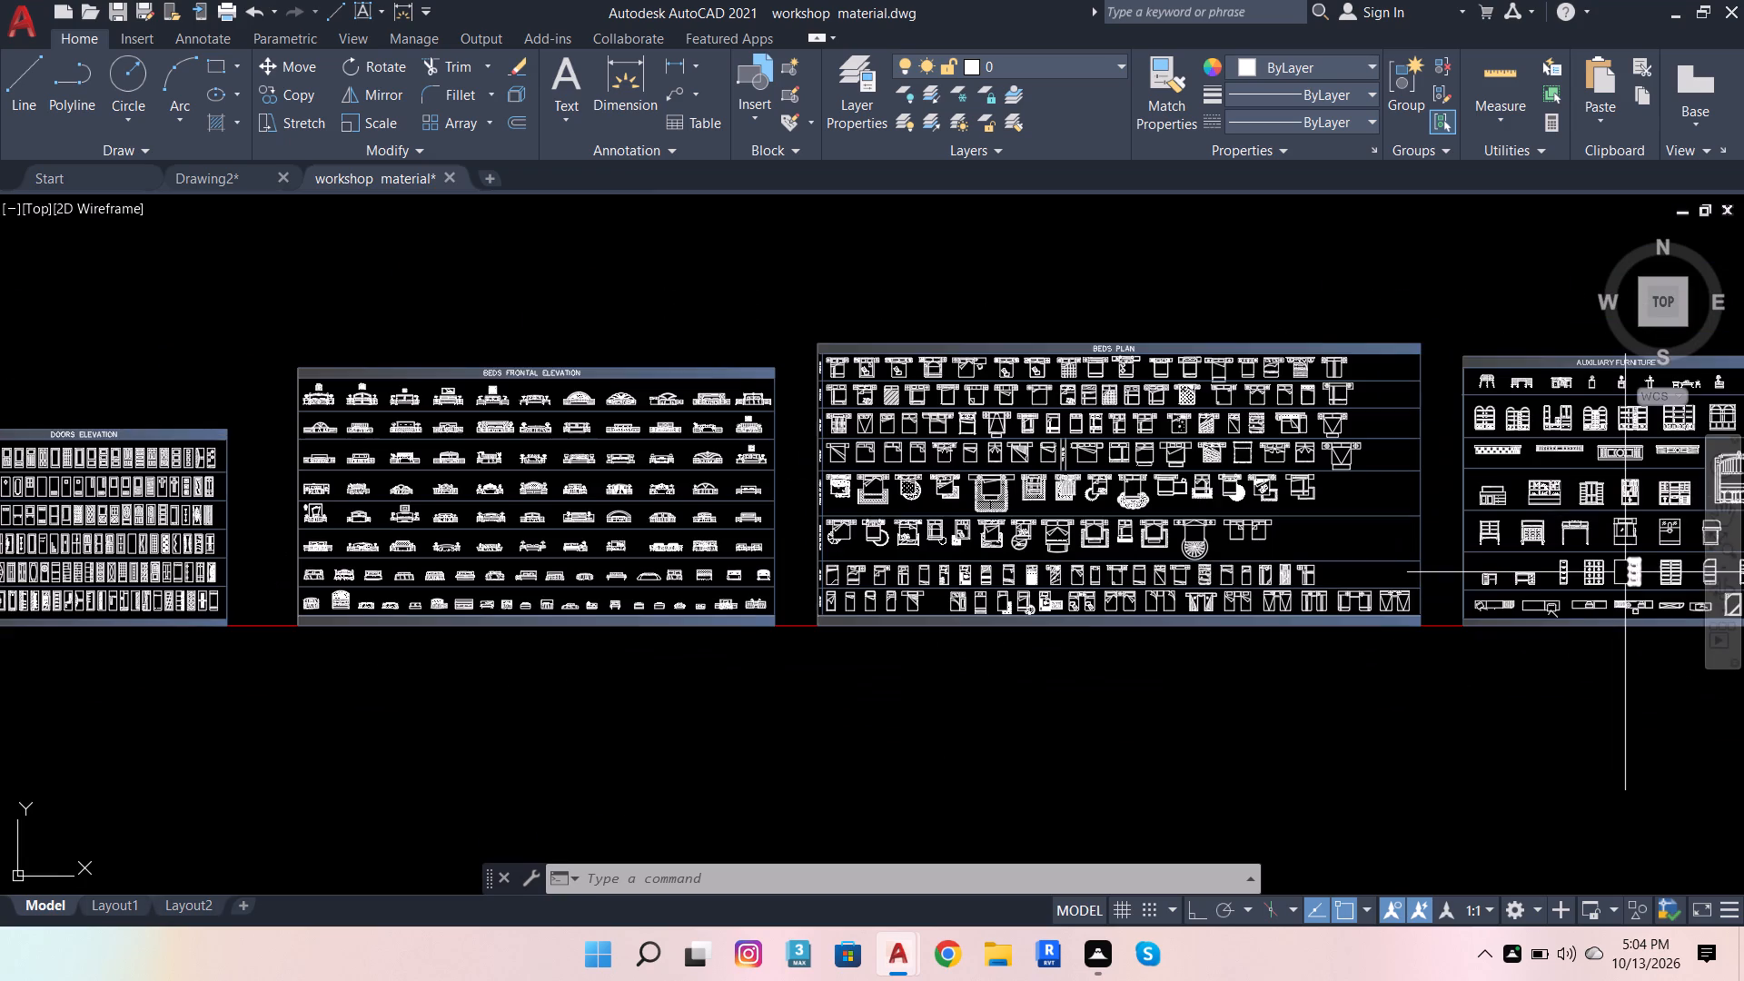
scroll(1099, 532, up, 1)
scroll(522, 436, down, 2)
scroll(1117, 385, up, 2)
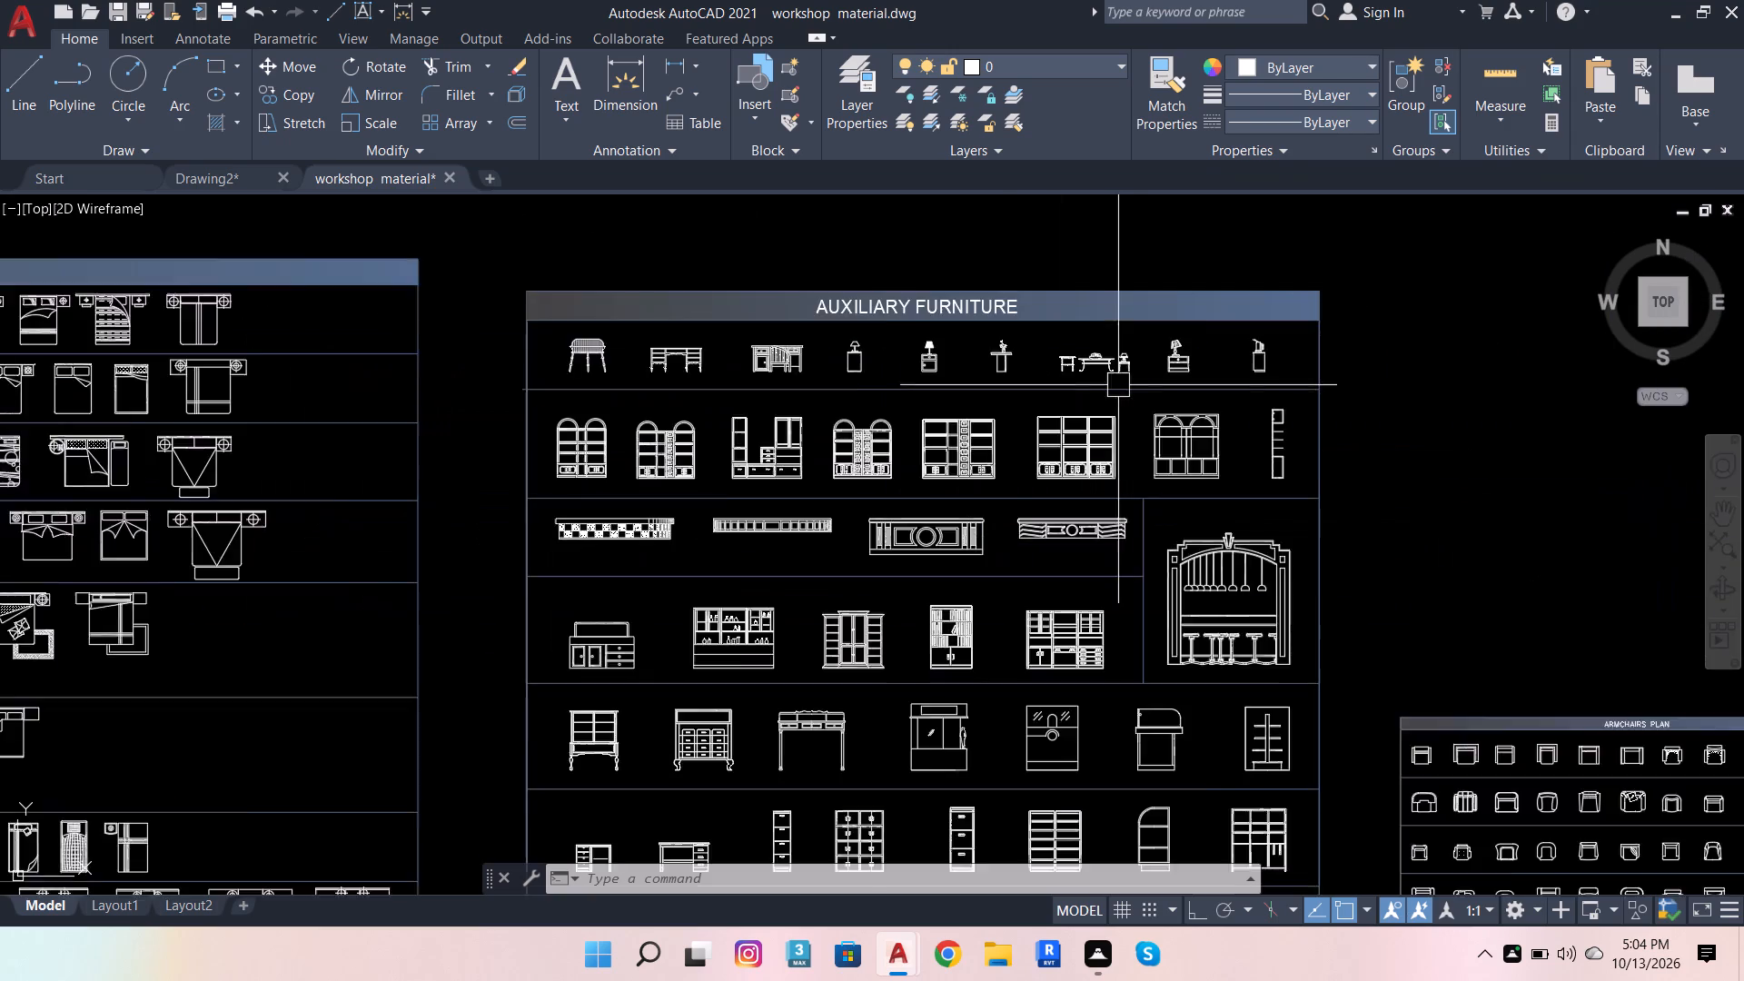
scroll(1118, 385, up, 2)
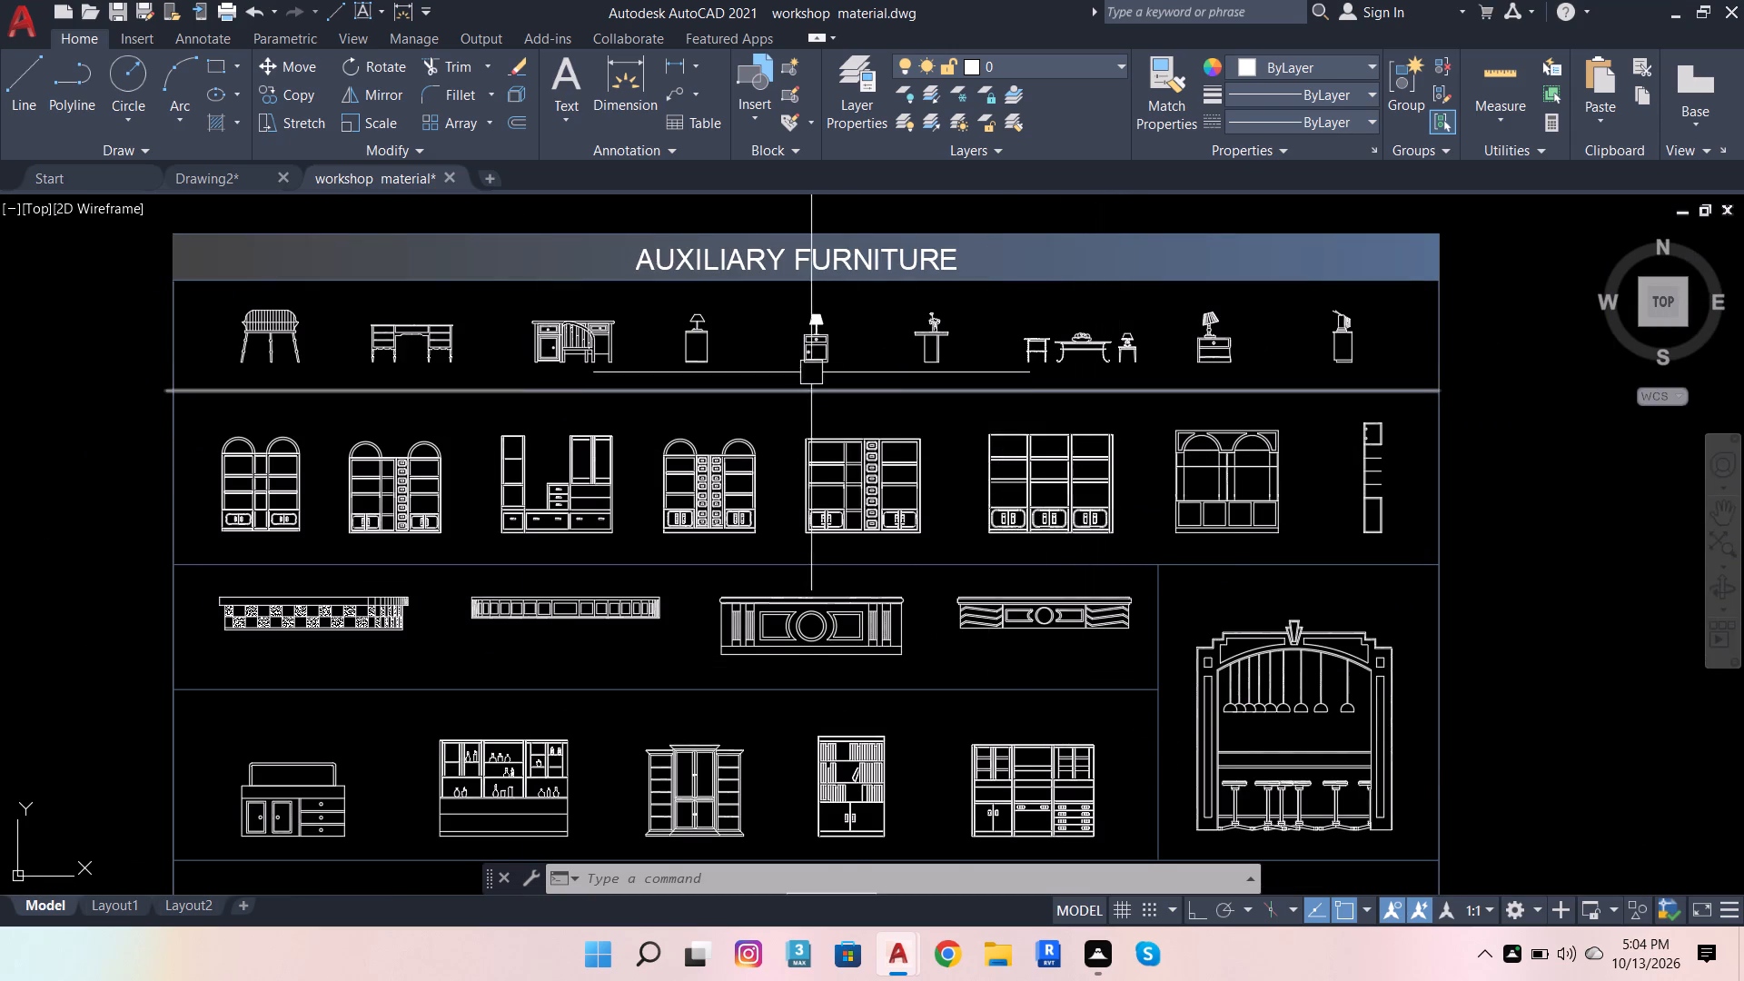
scroll(802, 362, down, 2)
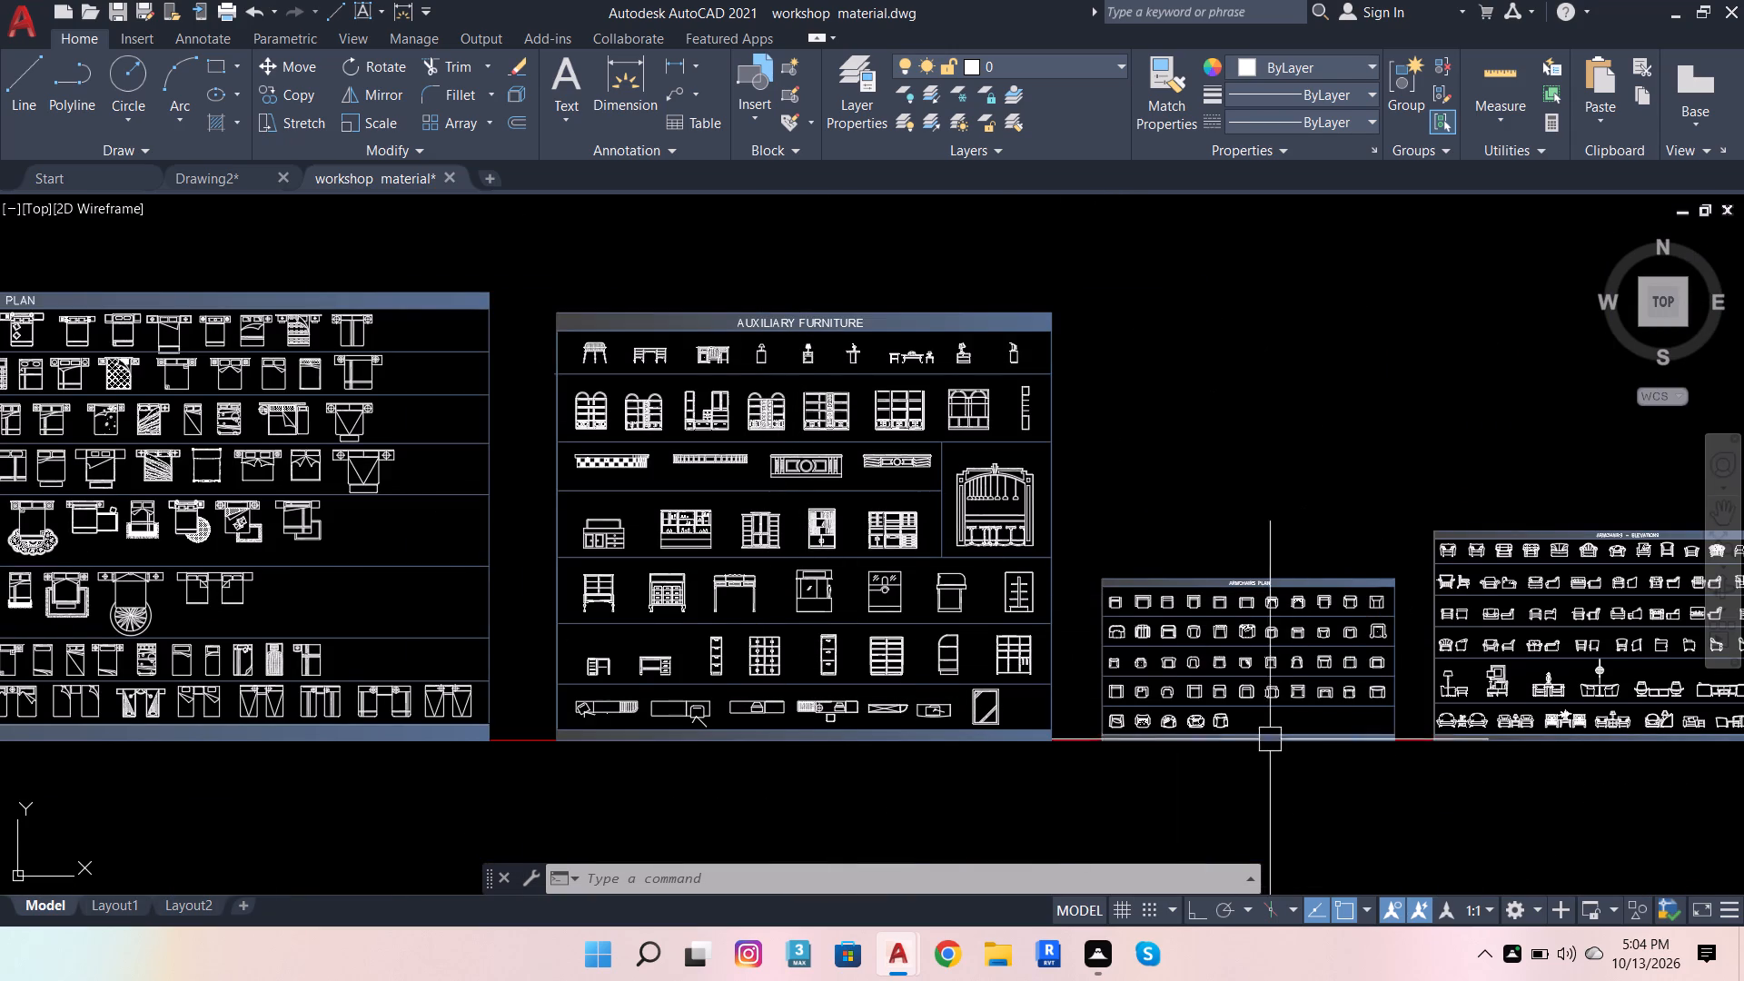
scroll(766, 586, down, 2)
scroll(1293, 623, up, 4)
scroll(1293, 623, down, 5)
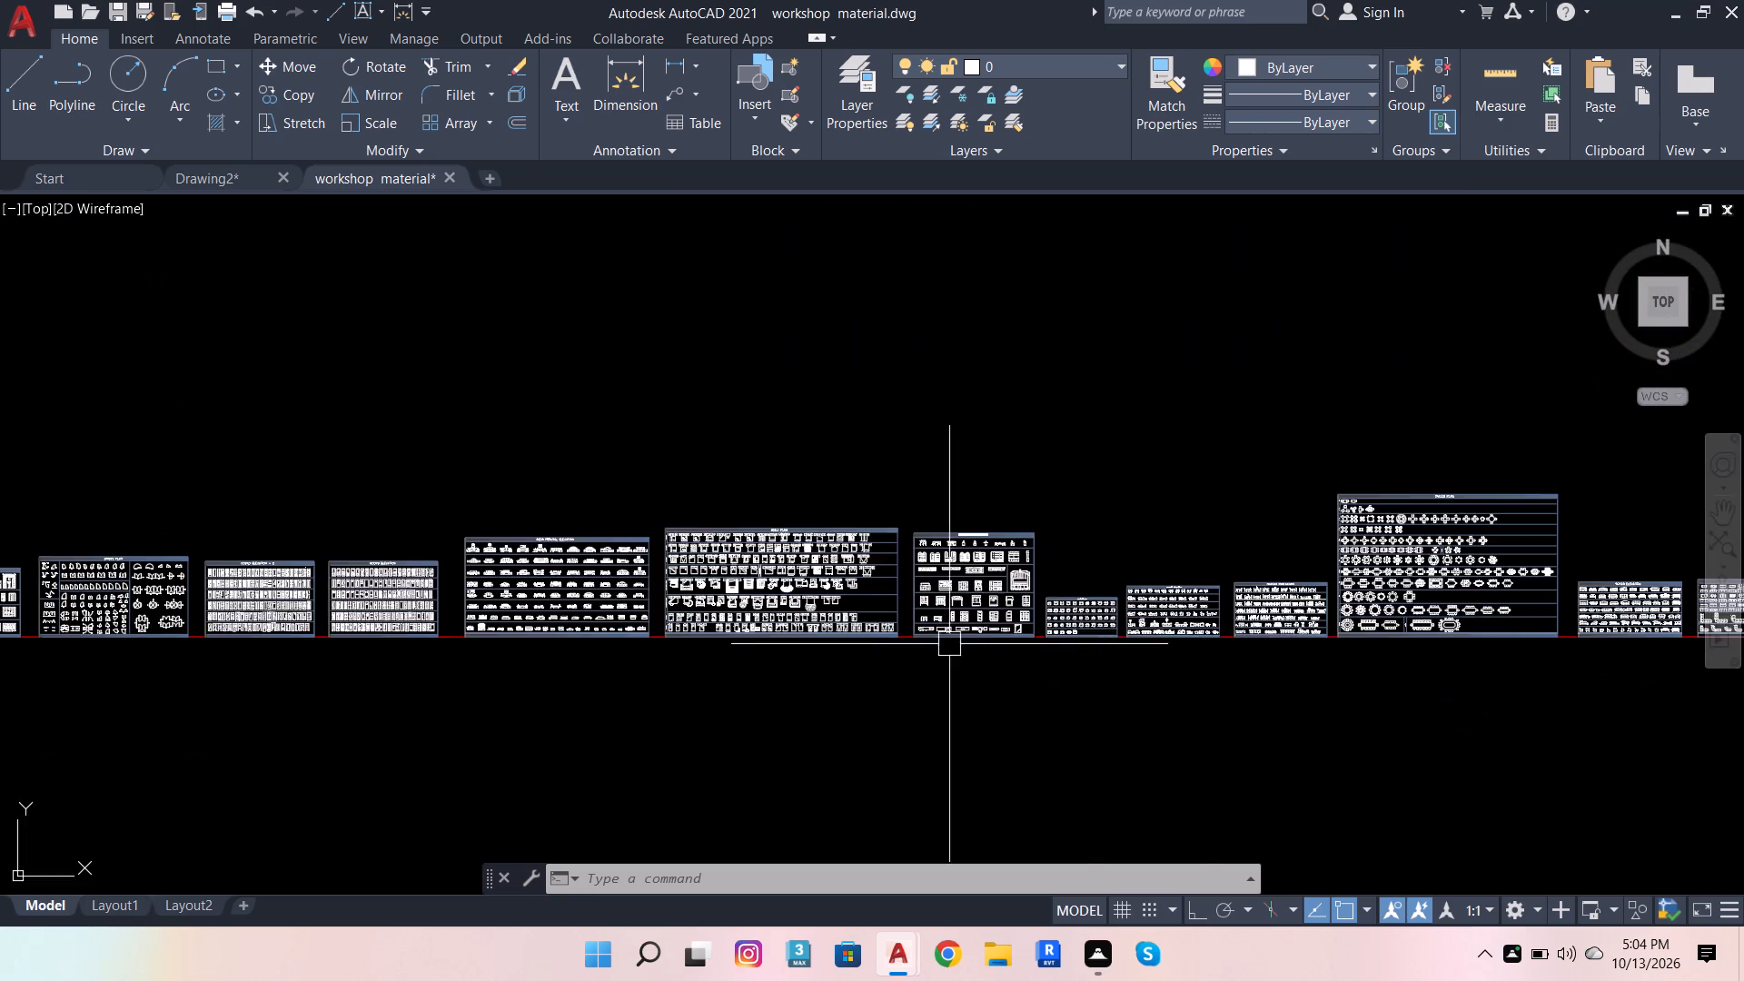
scroll(882, 625, down, 3)
scroll(583, 609, up, 8)
scroll(720, 520, down, 2)
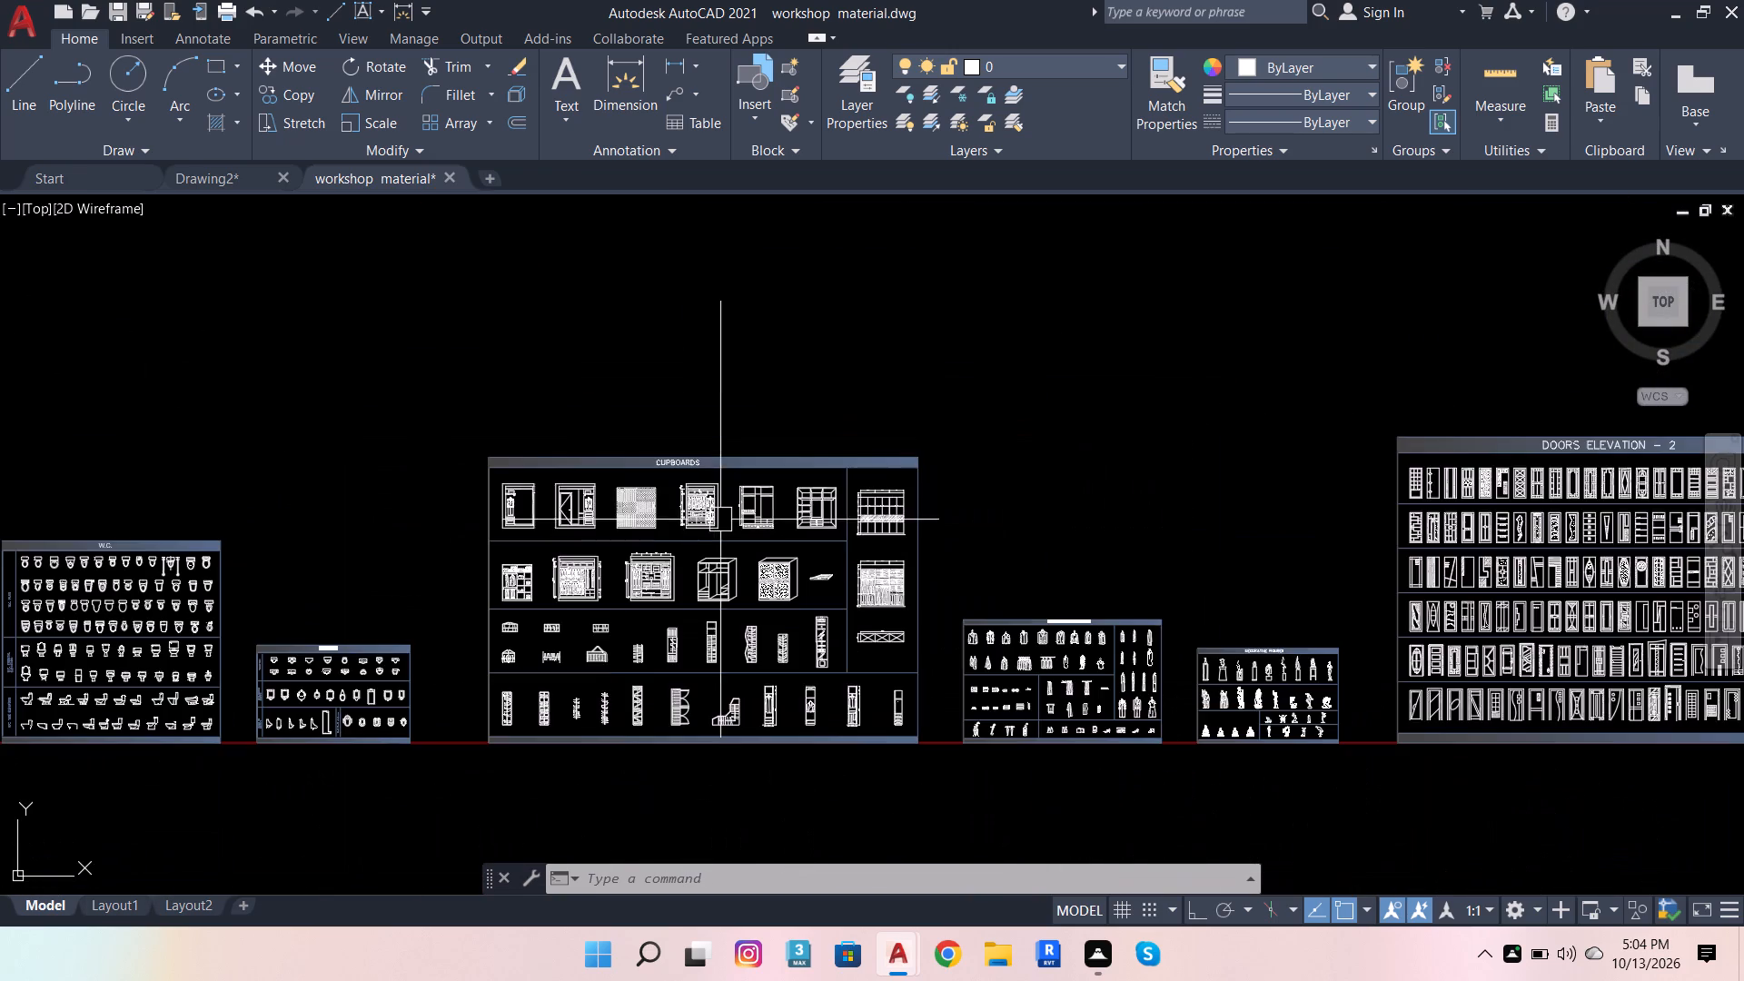
scroll(613, 718, up, 3)
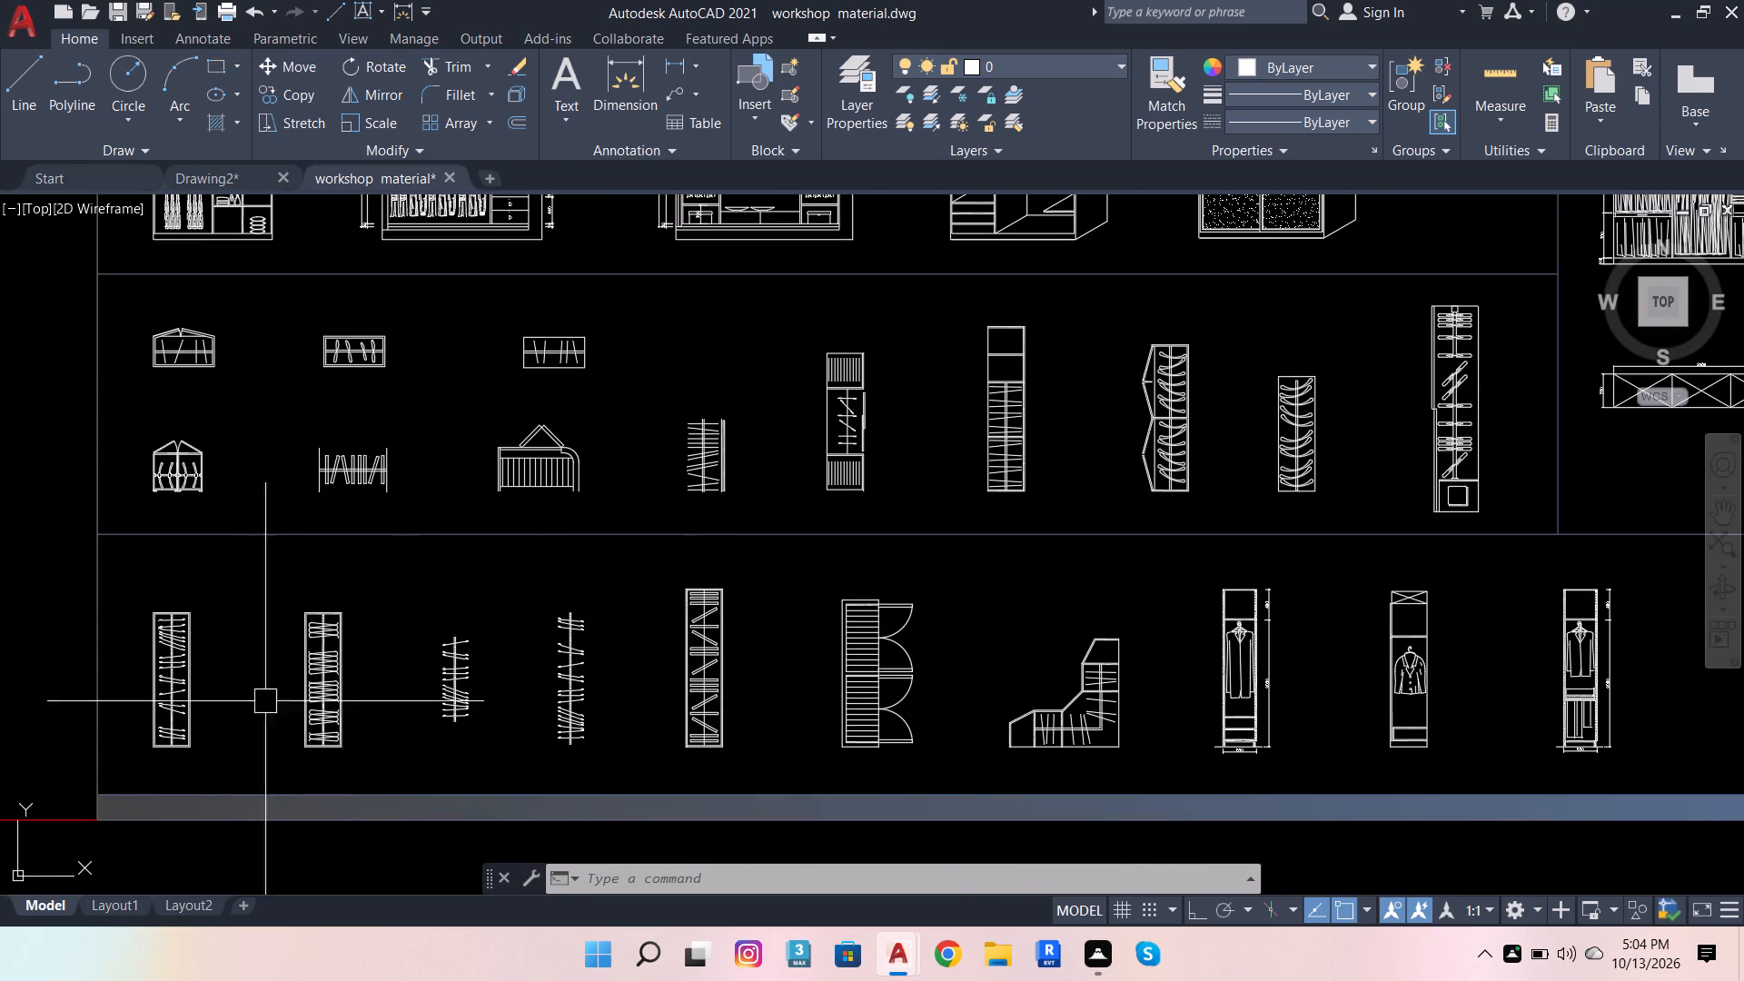
scroll(530, 675, up, 2)
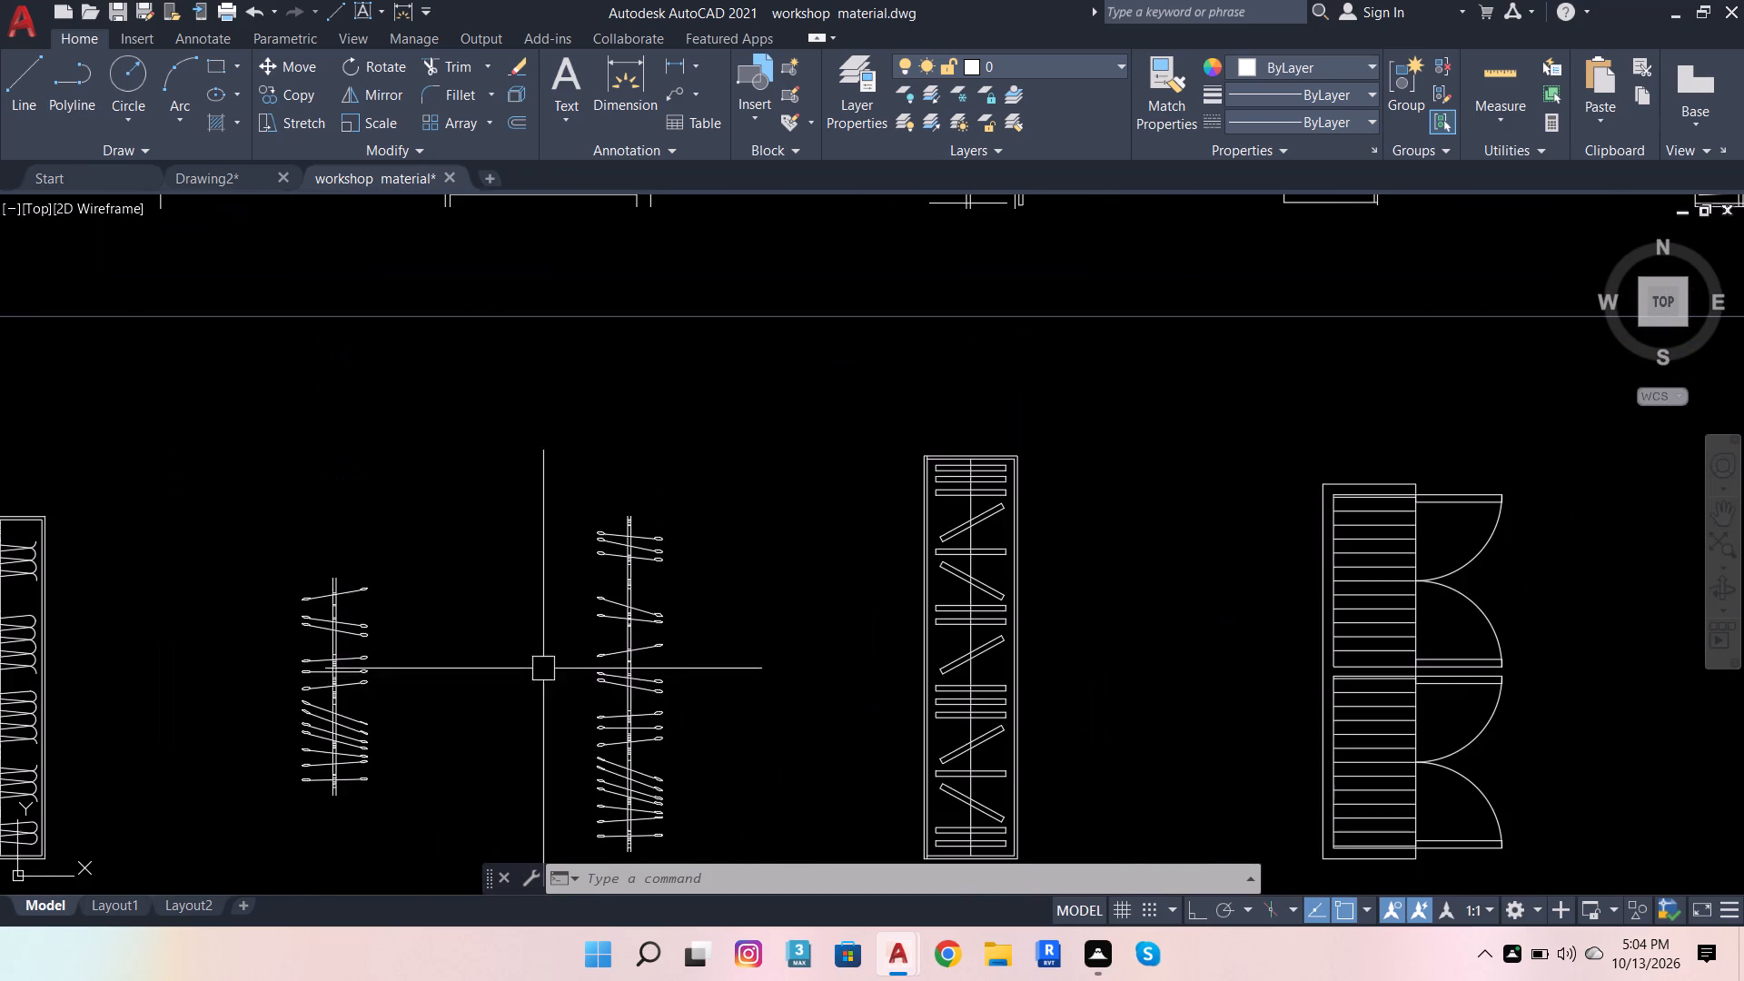
scroll(748, 600, down, 1)
click(874, 572)
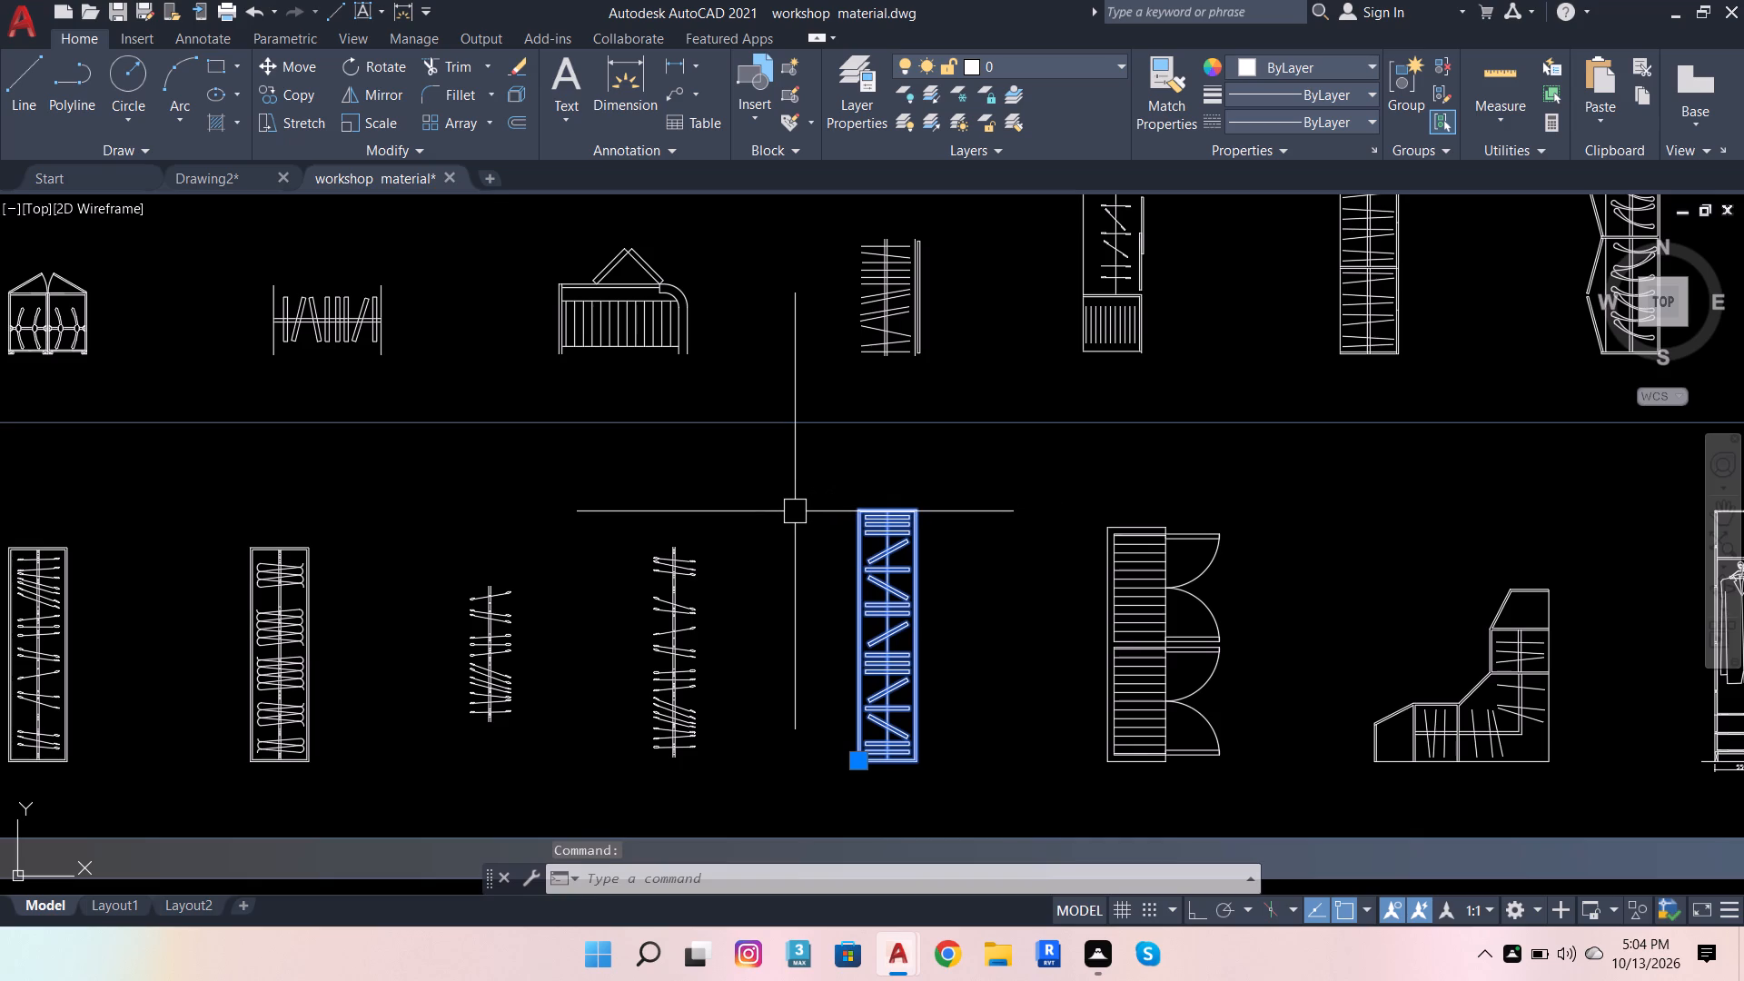
key(ctrl+c)
key(ctrl+c)
key(ctrl+c)
key(ctrl+c)
key(ctrl+c)
key(ctrl+c)
key(ctrl+c)
key(ctrl+c)
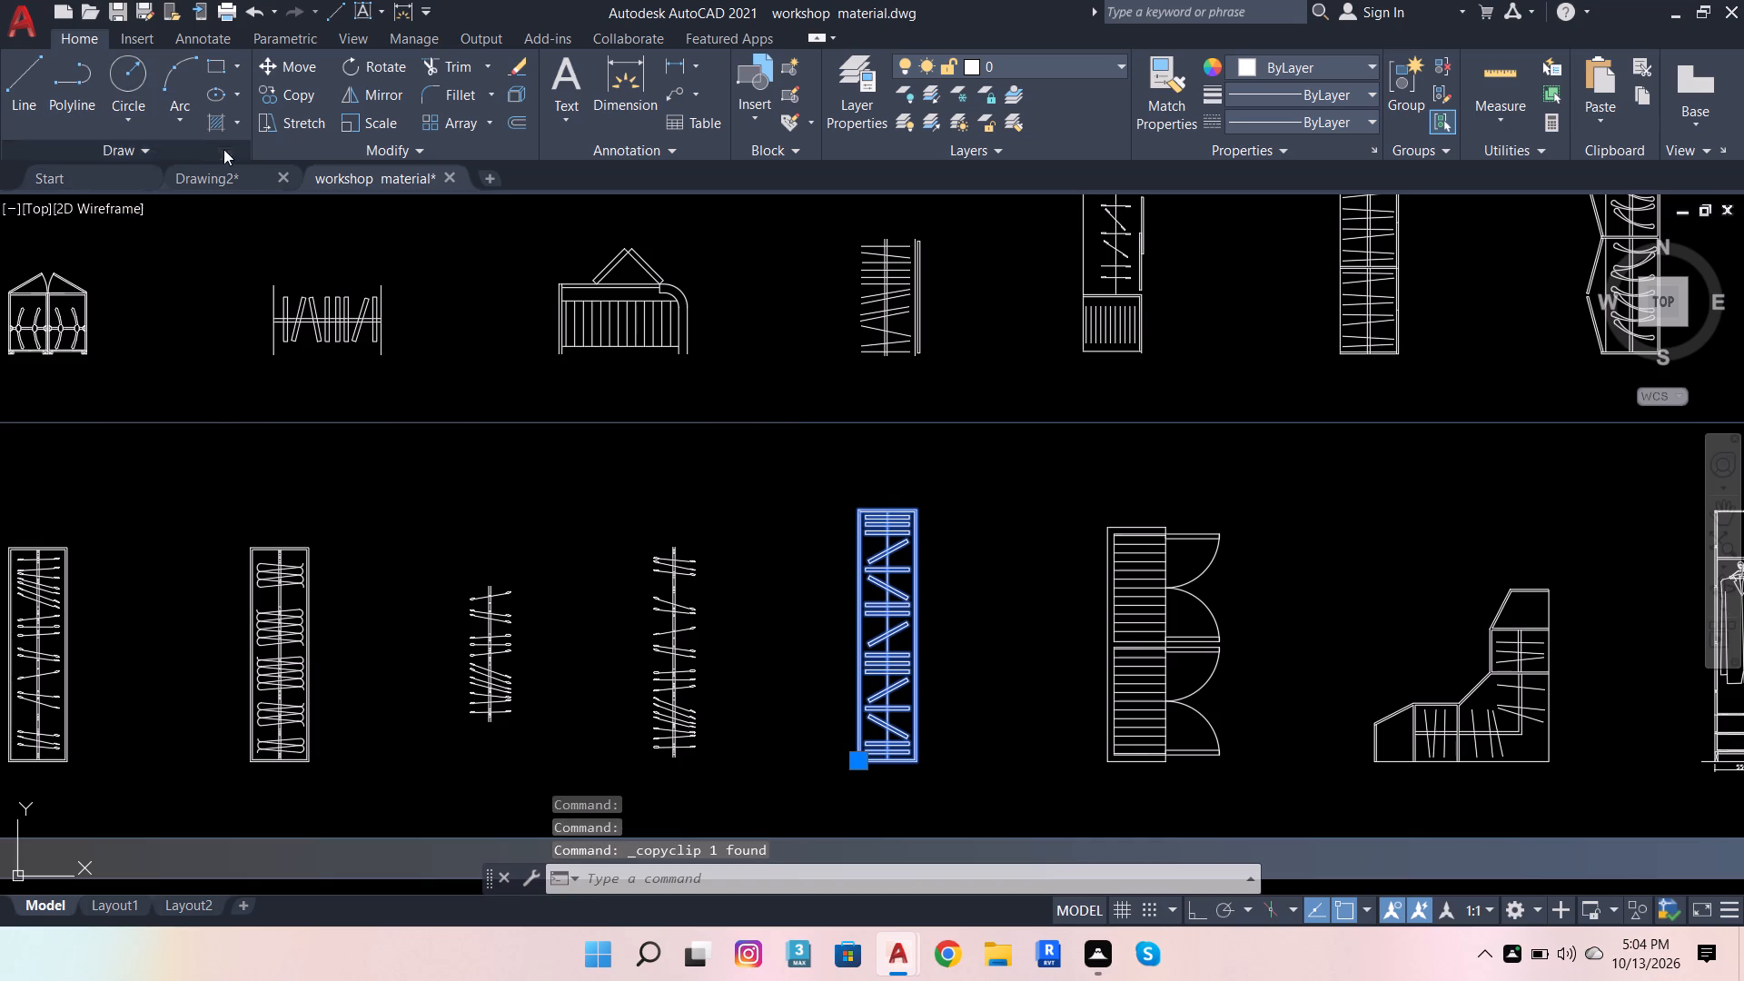
click(248, 179)
scroll(289, 362, down, 2)
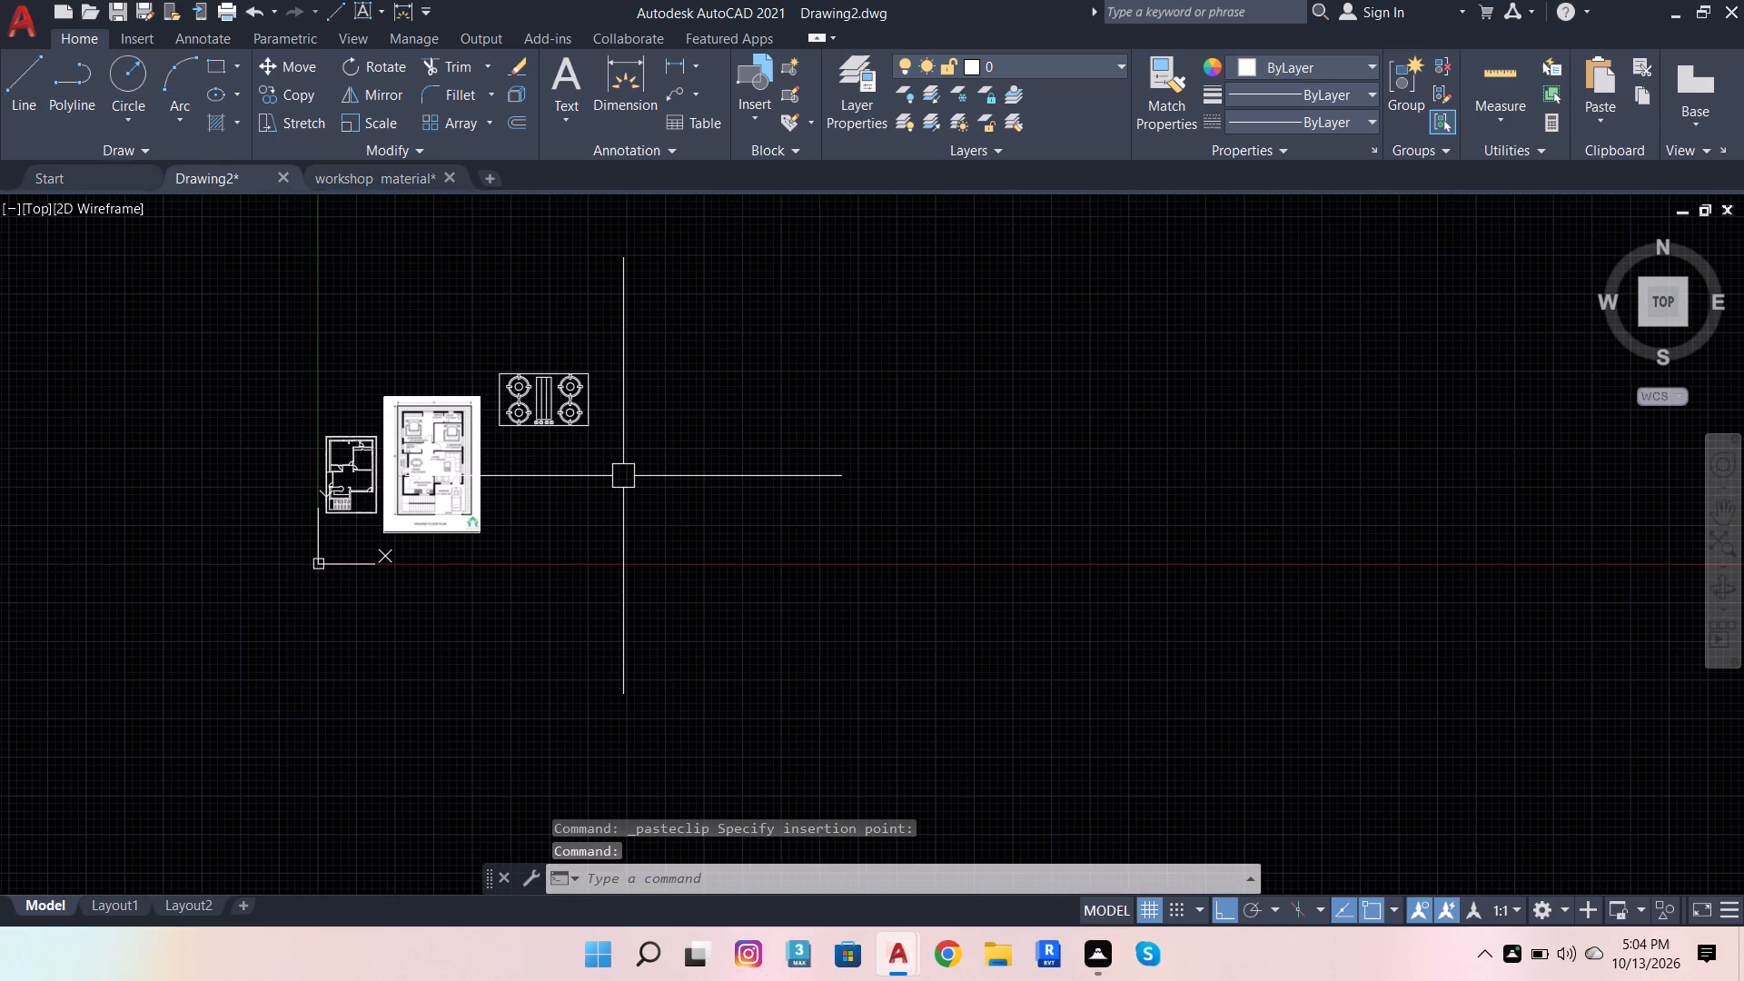
key(ctrl+v)
click(641, 516)
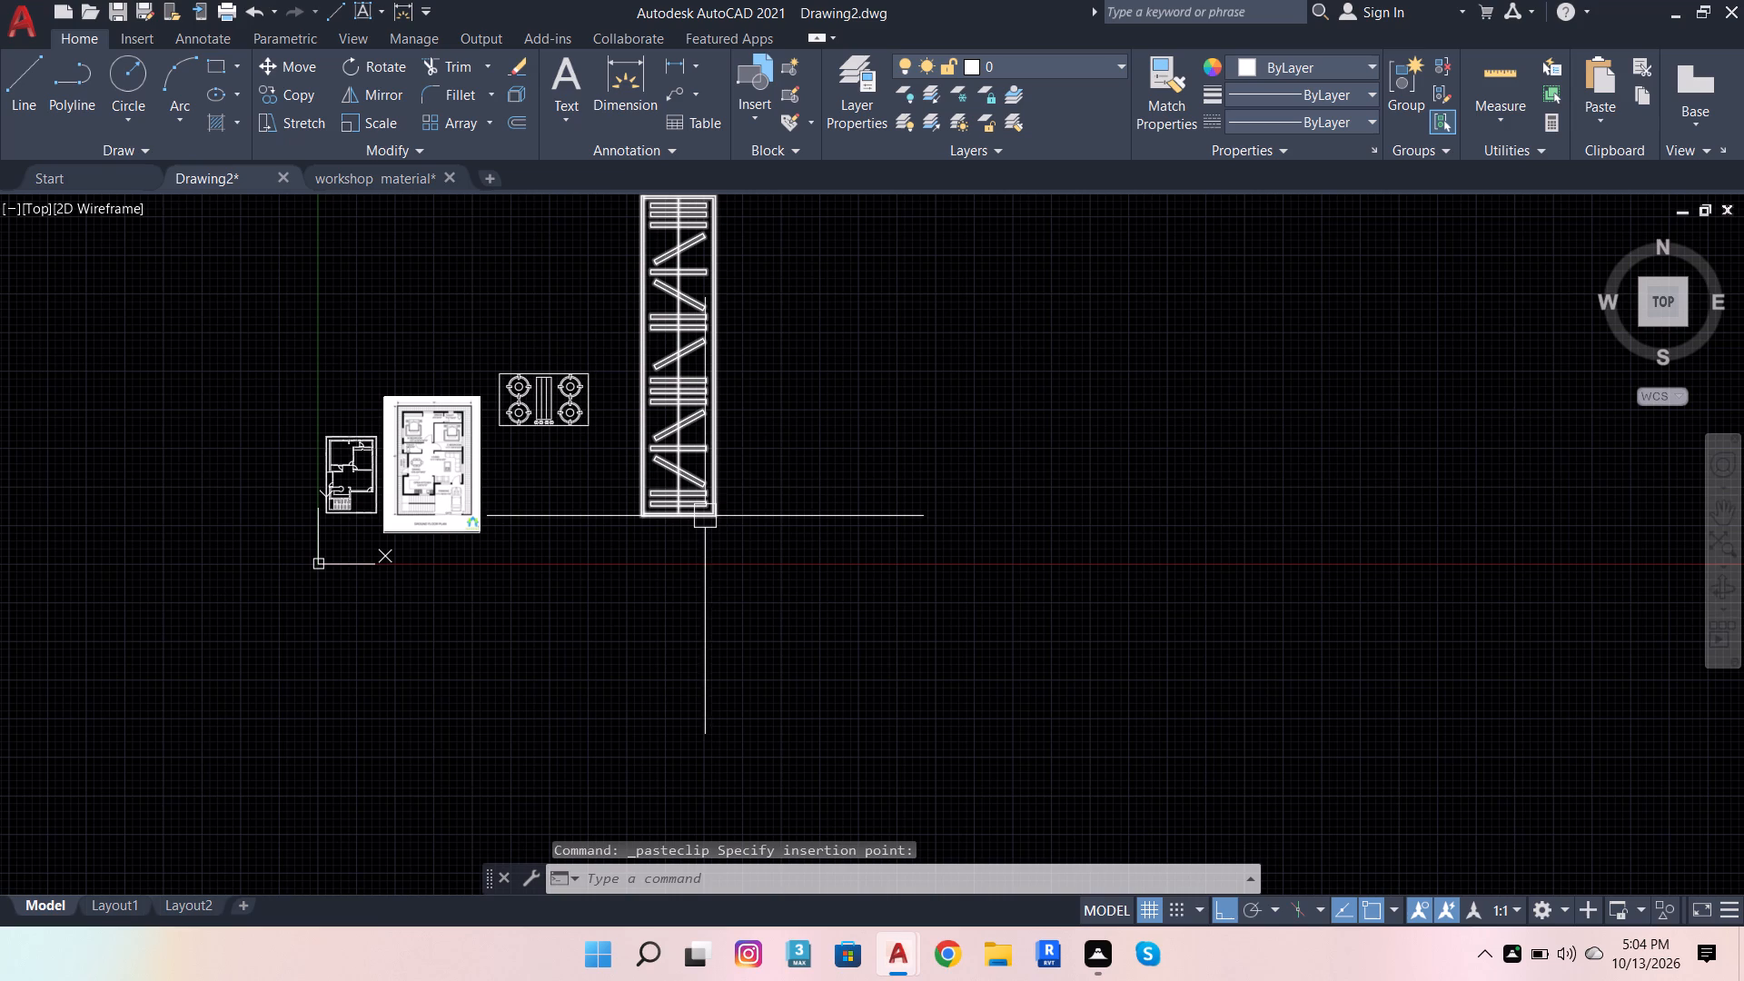
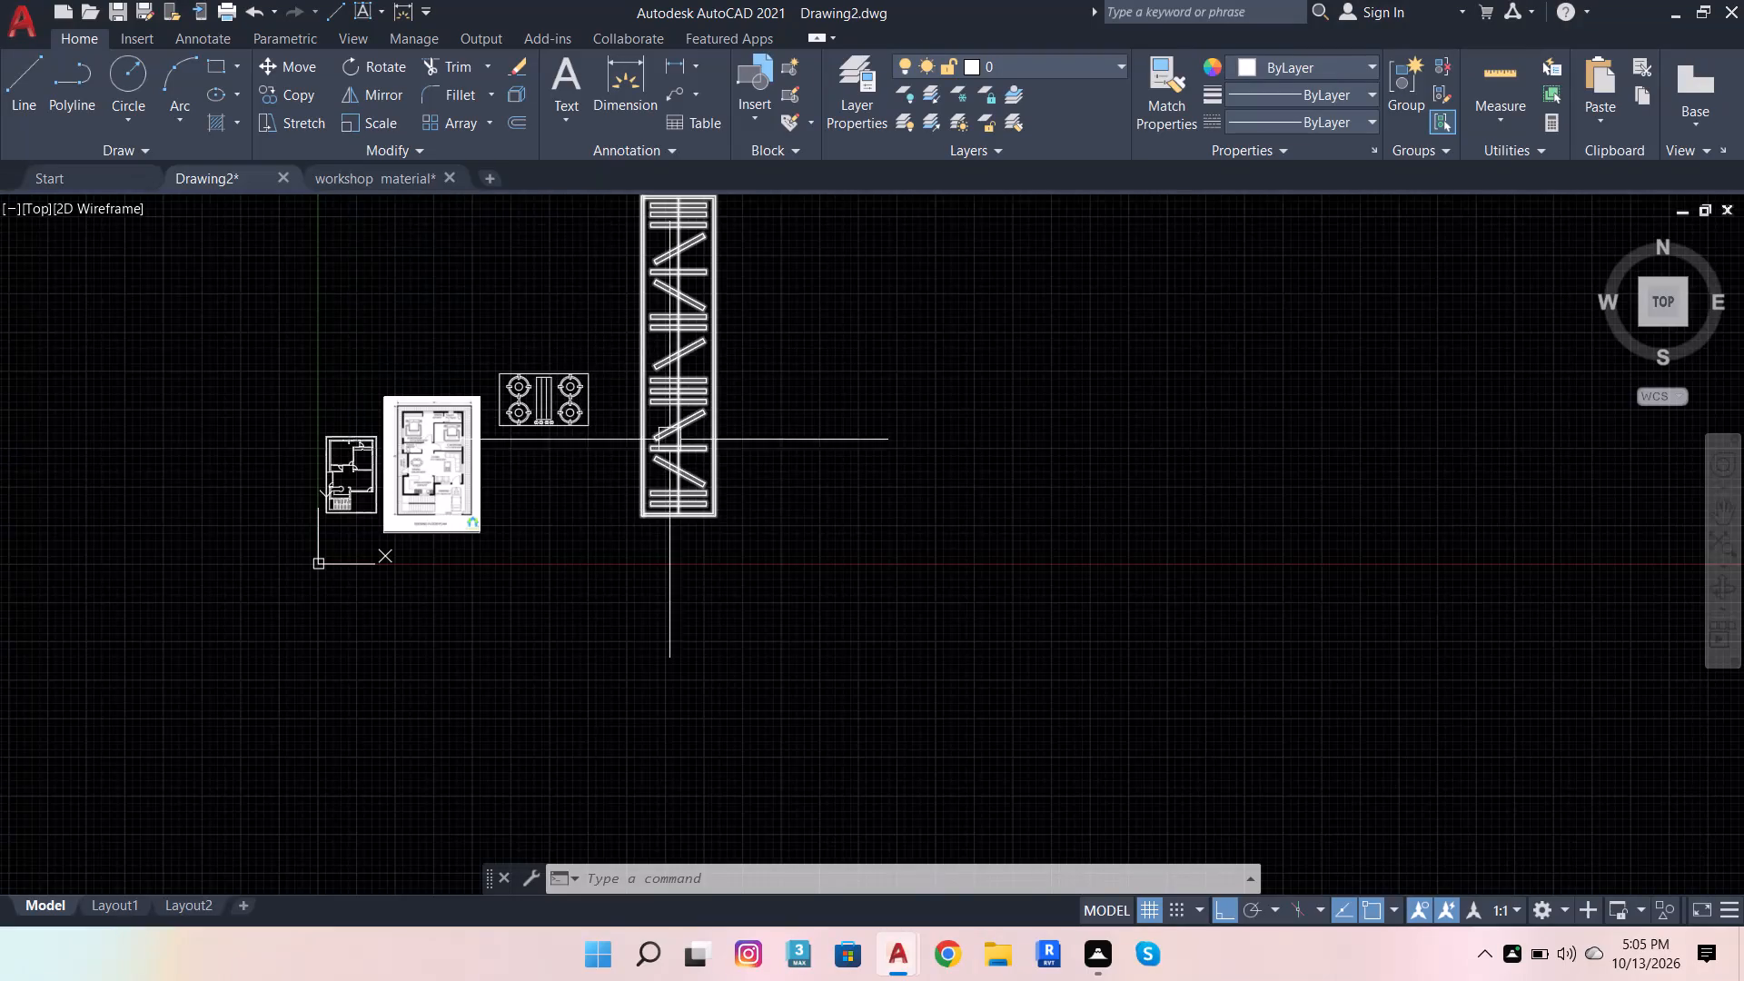
Look through the workshop material sheets and check the reference floor plan for the next fixture to bring in.
scroll(673, 456, down, 1)
click(385, 172)
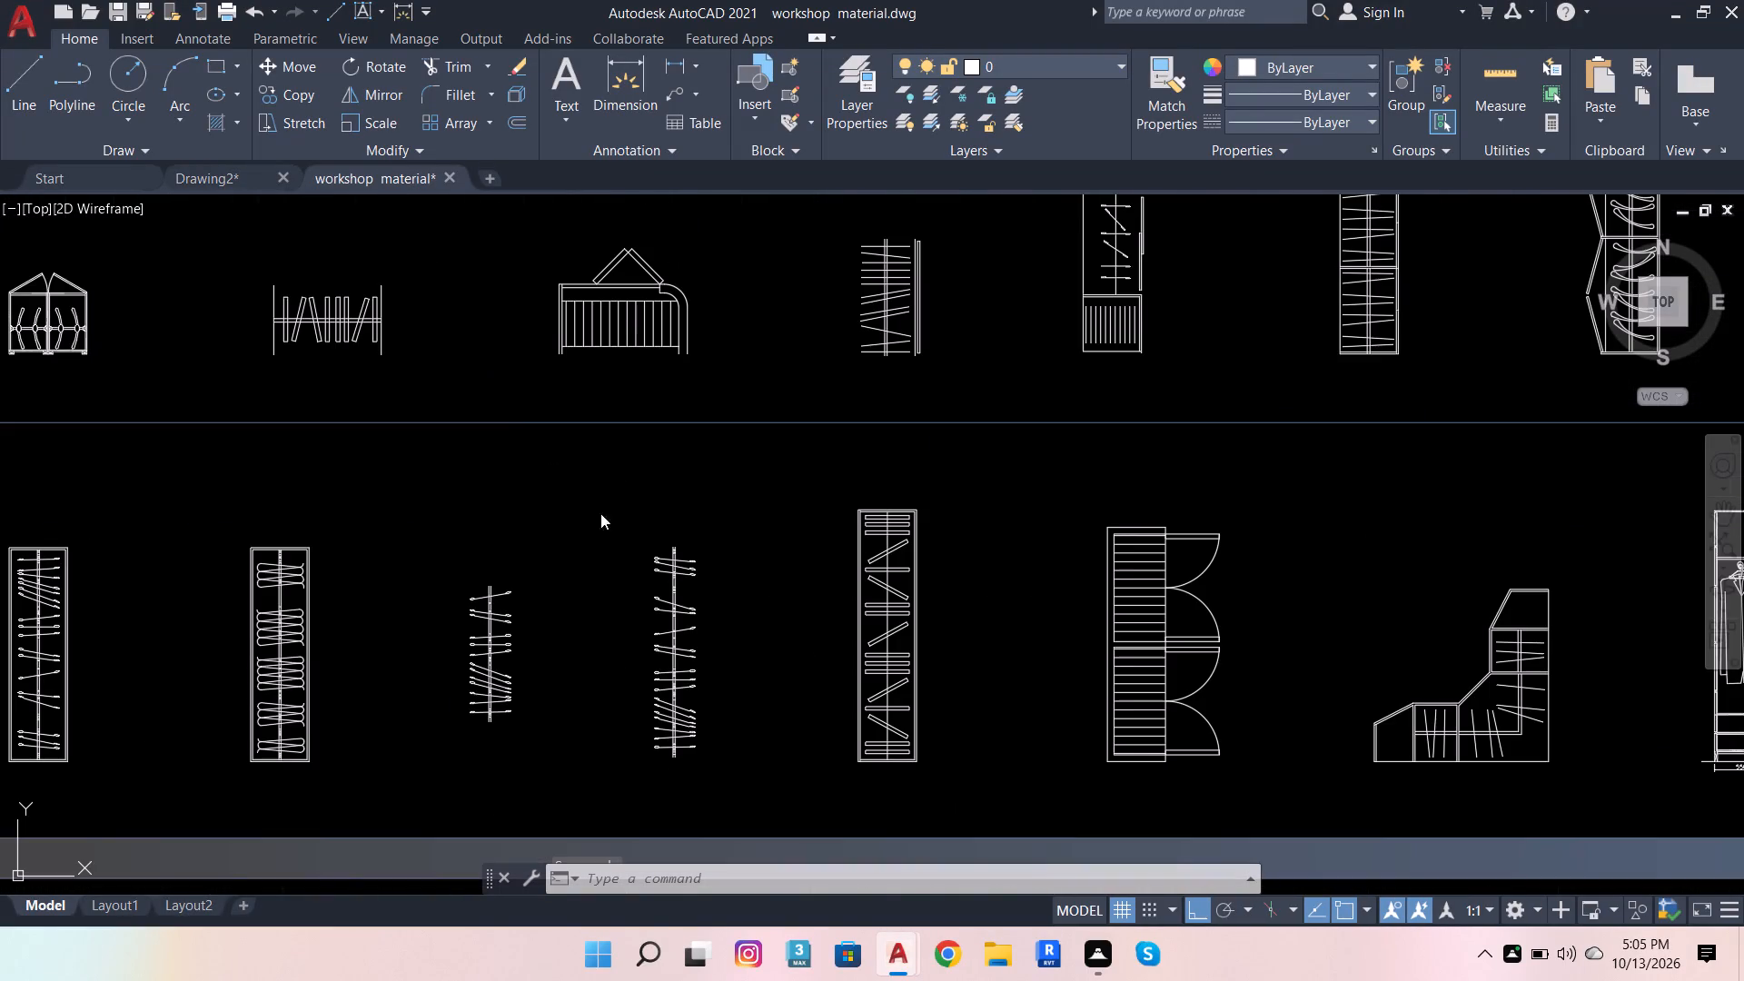
scroll(653, 584, down, 3)
scroll(727, 516, down, 3)
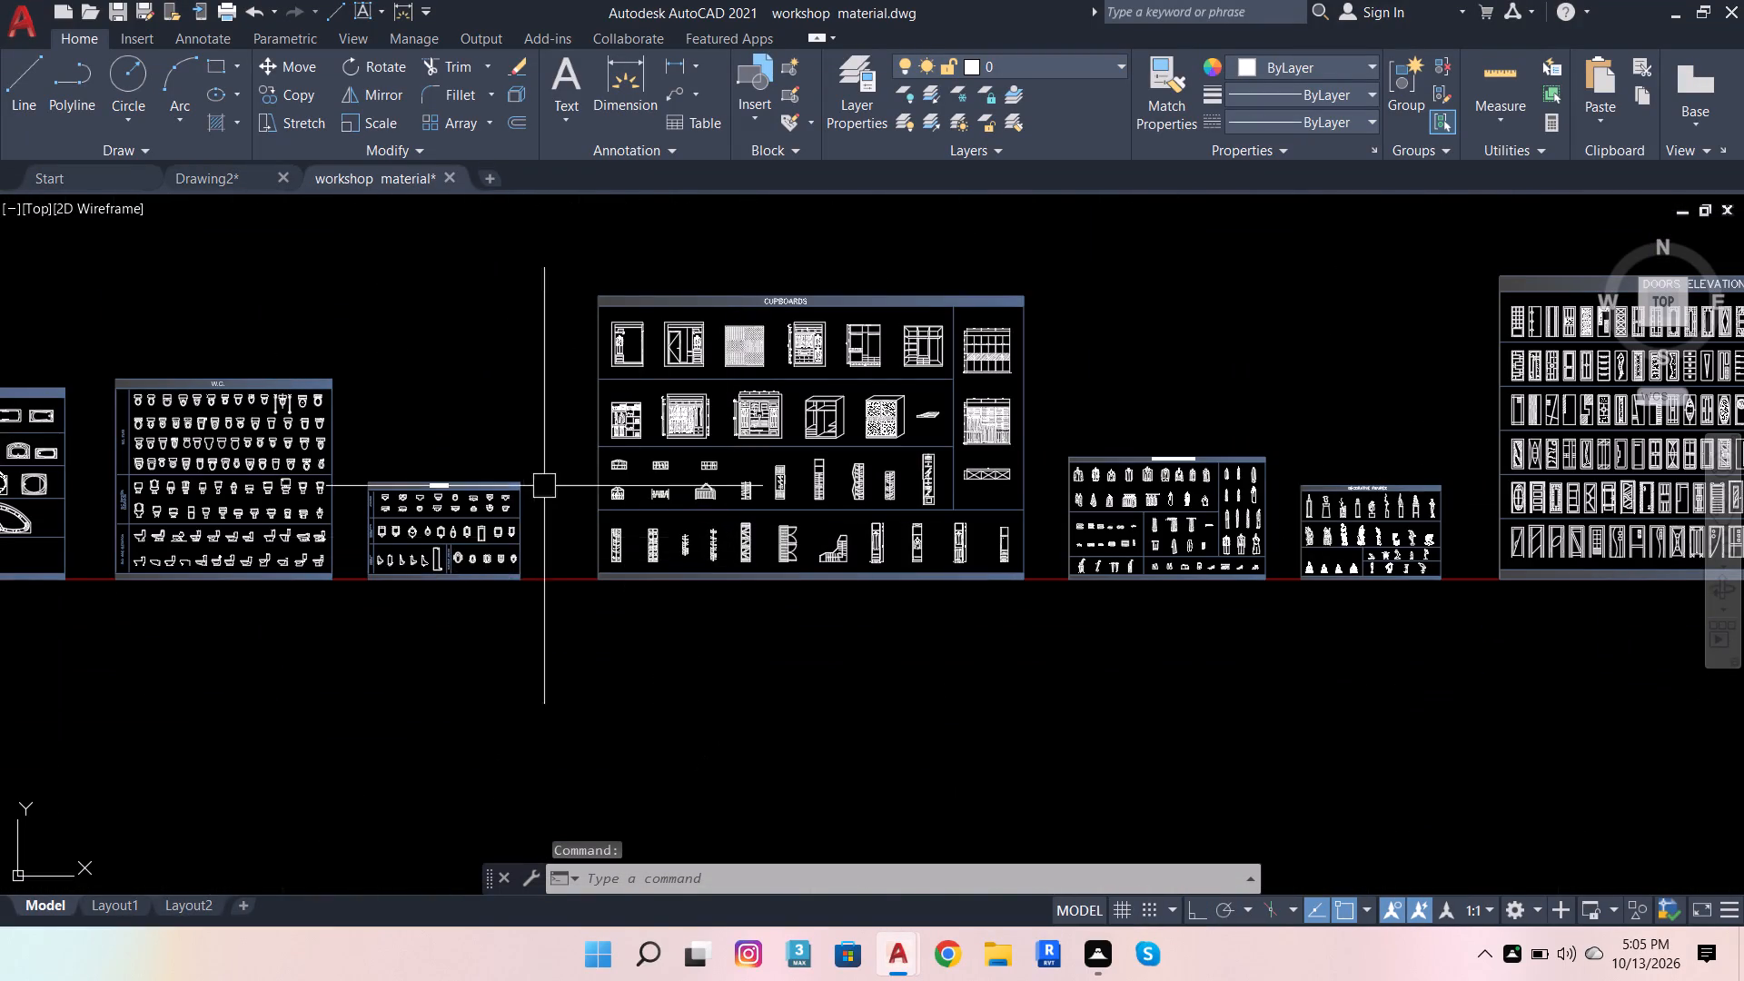
scroll(515, 494, up, 3)
scroll(706, 400, down, 1)
scroll(642, 540, down, 1)
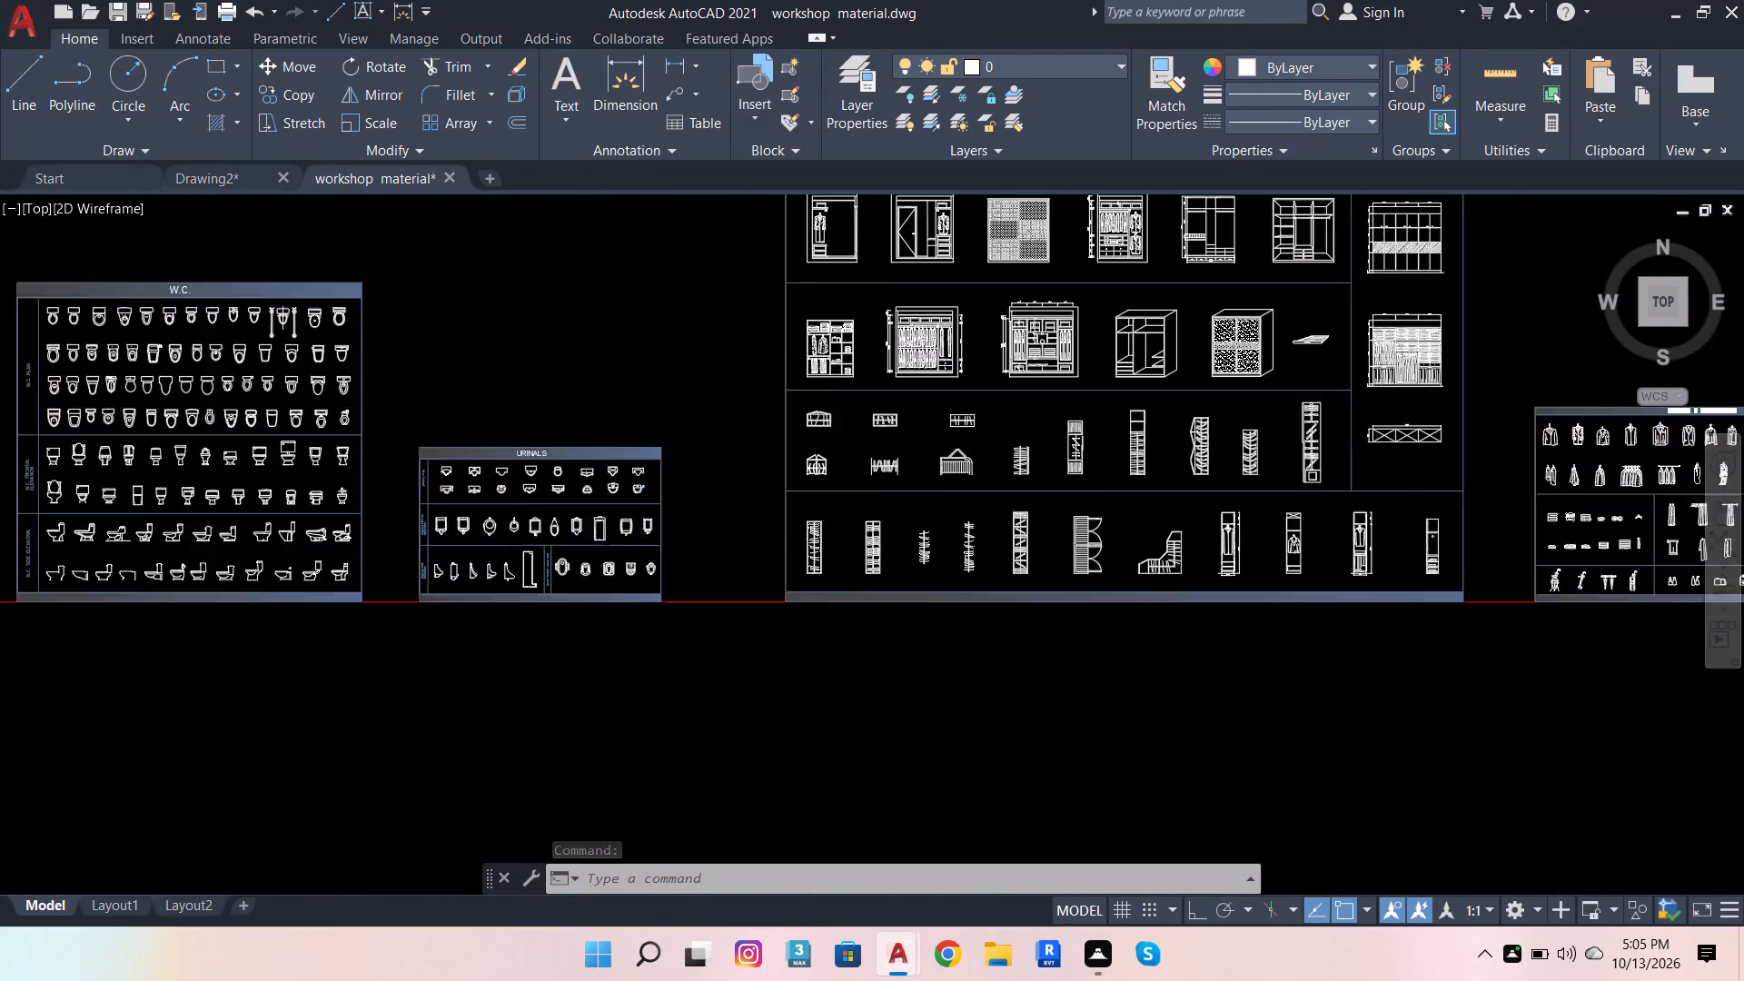
scroll(642, 560, down, 3)
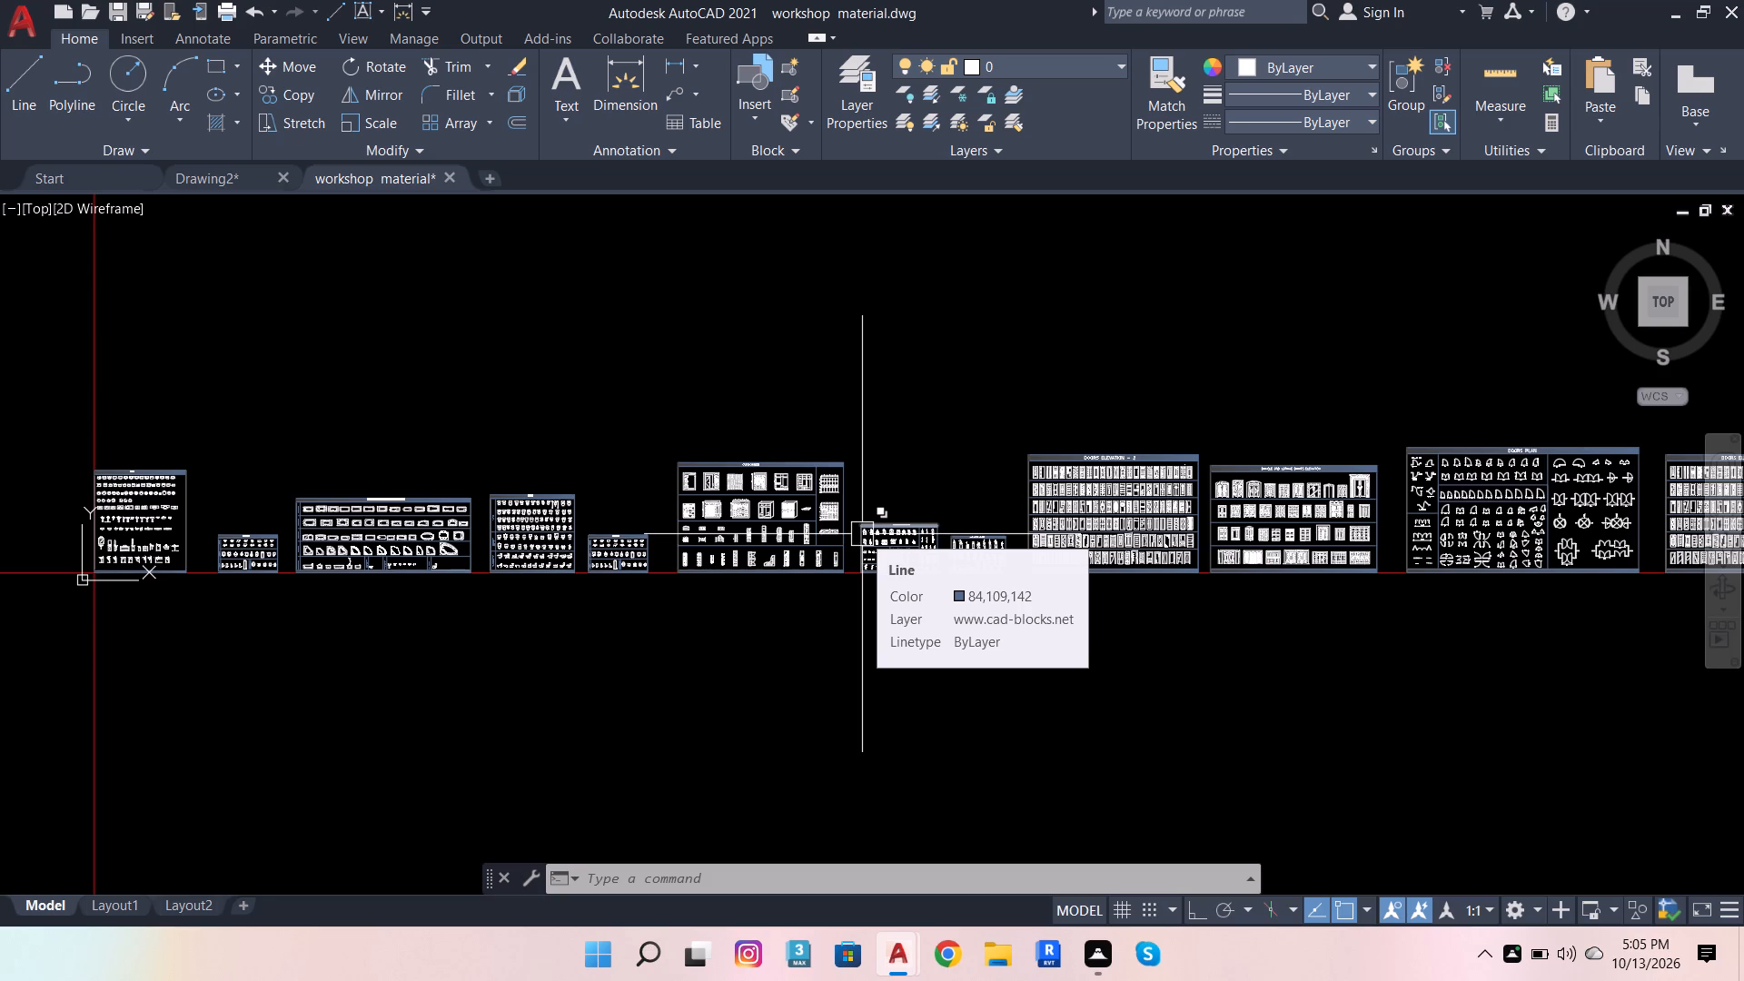
scroll(1213, 541, down, 2)
scroll(1218, 549, up, 4)
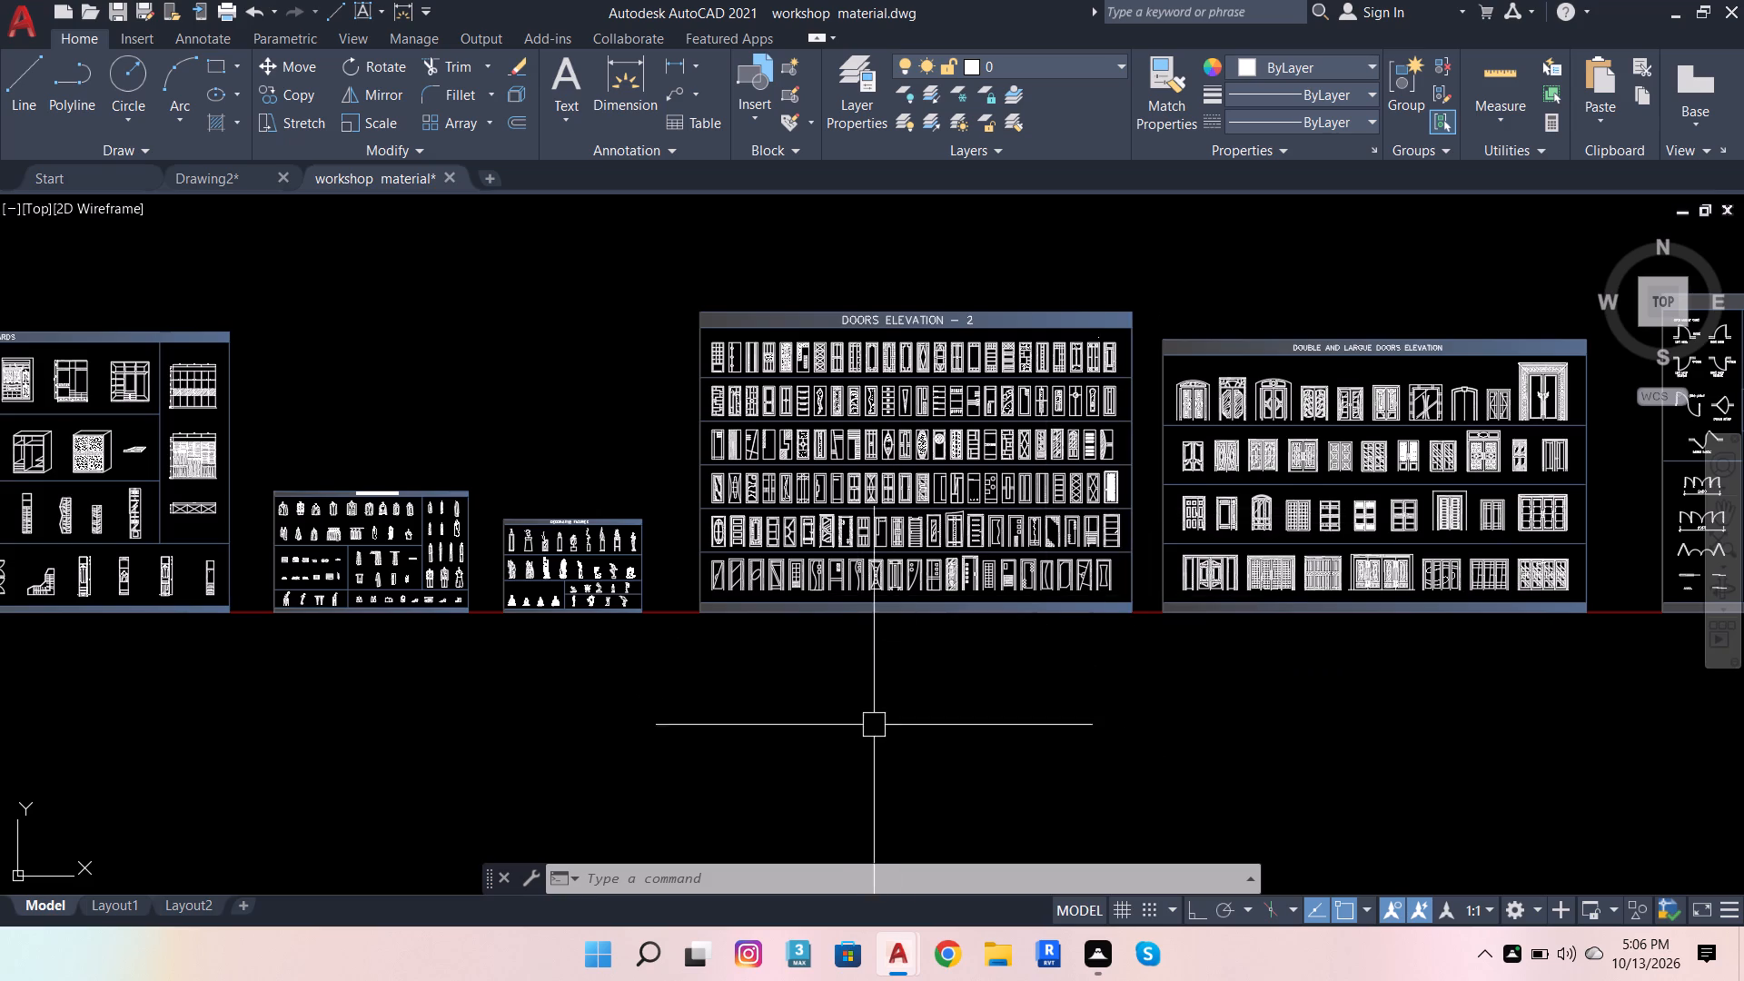
scroll(874, 726, down, 3)
click(211, 171)
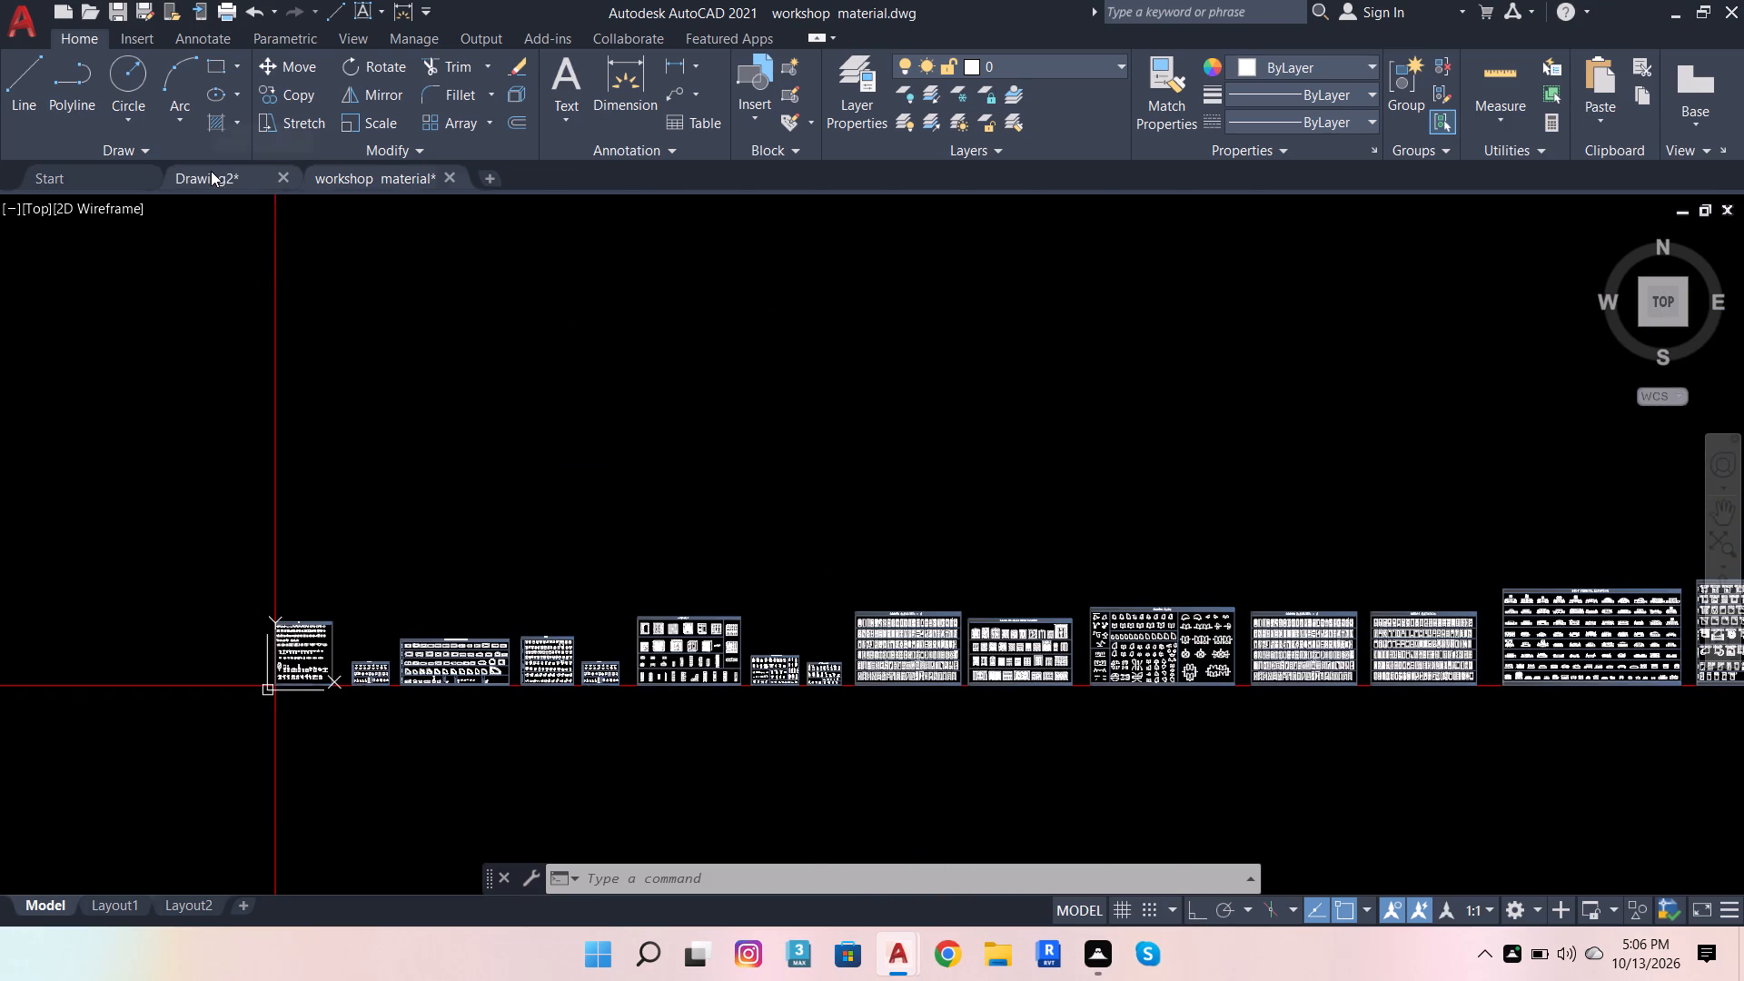
scroll(577, 456, up, 4)
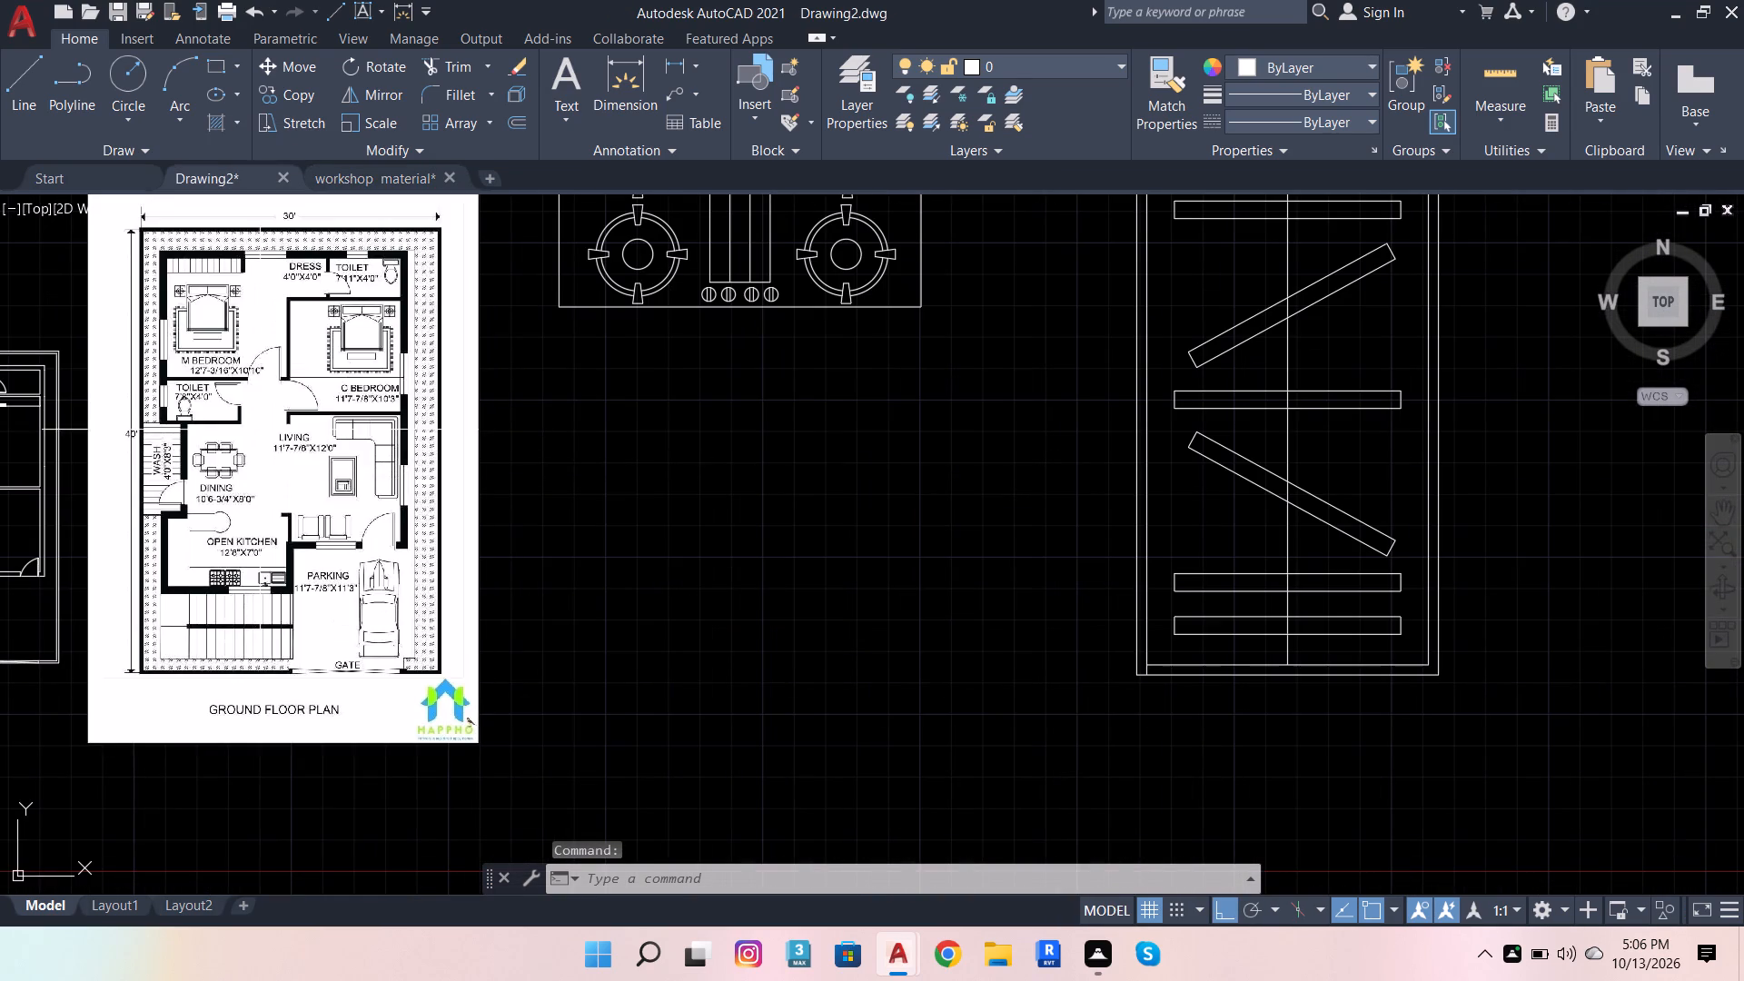
scroll(207, 359, up, 3)
scroll(222, 501, down, 2)
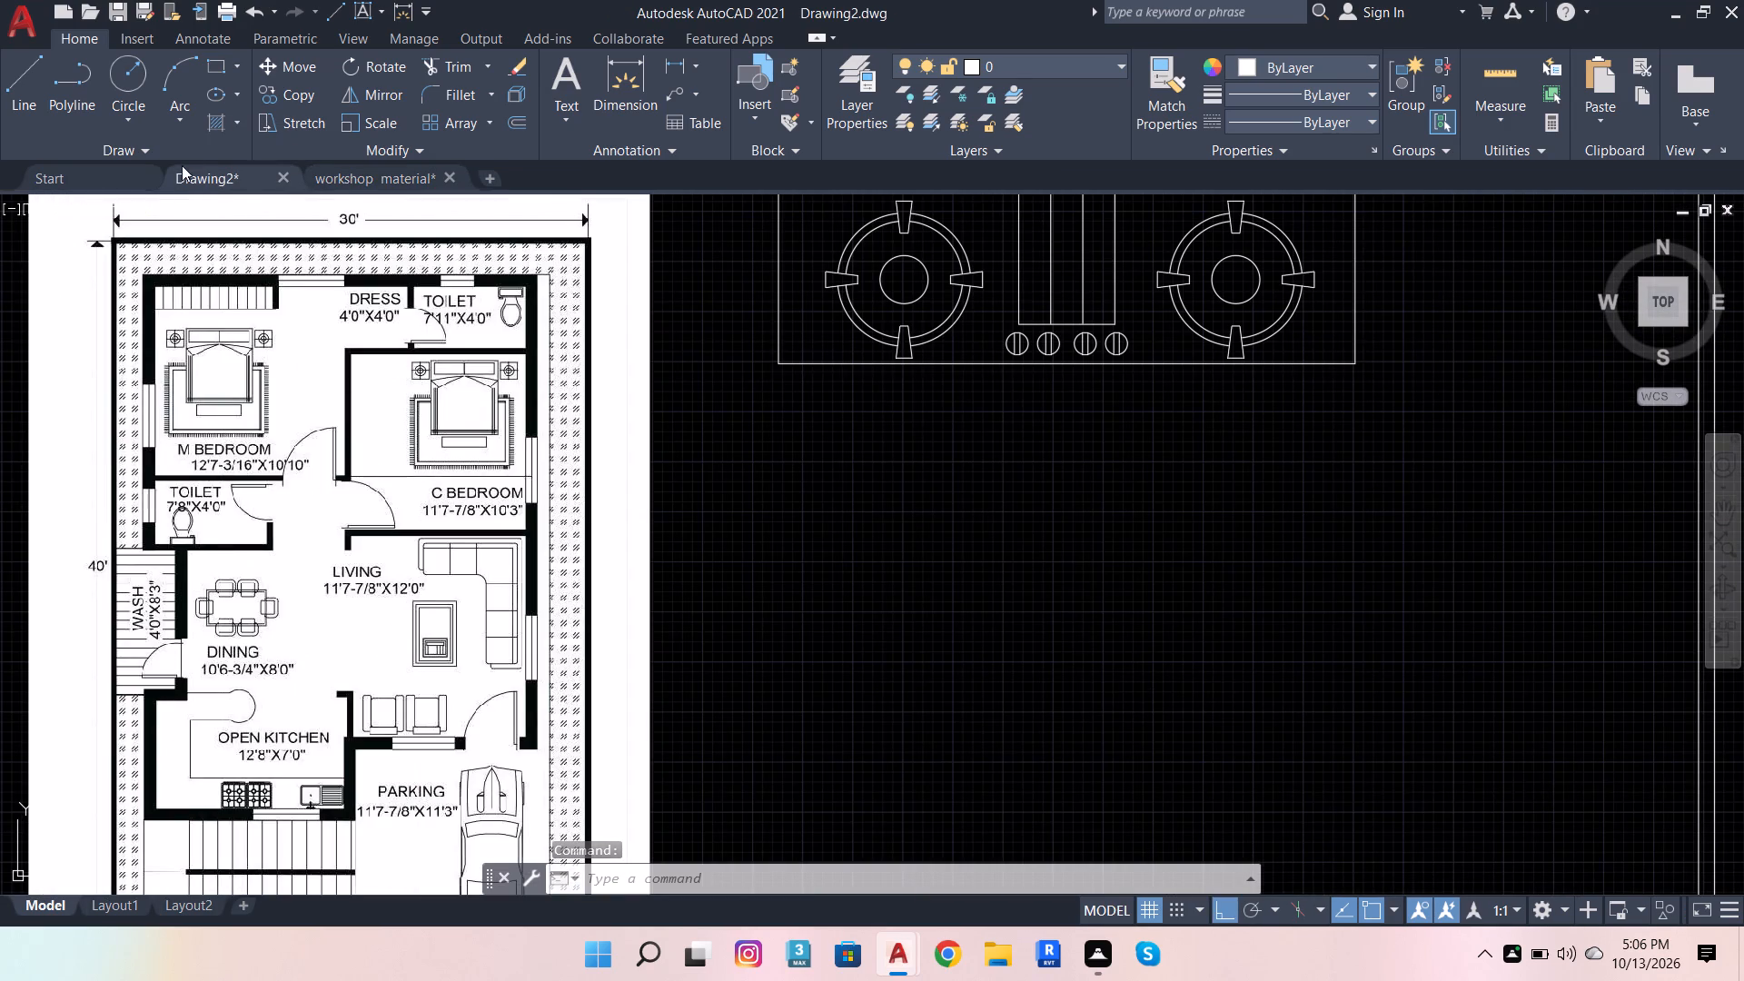
Copy the toilet with the rounded cistern and tapered bowl from the workshop material's W.C. sheet into Drawing2, below the hob.
click(374, 173)
scroll(689, 455, down, 1)
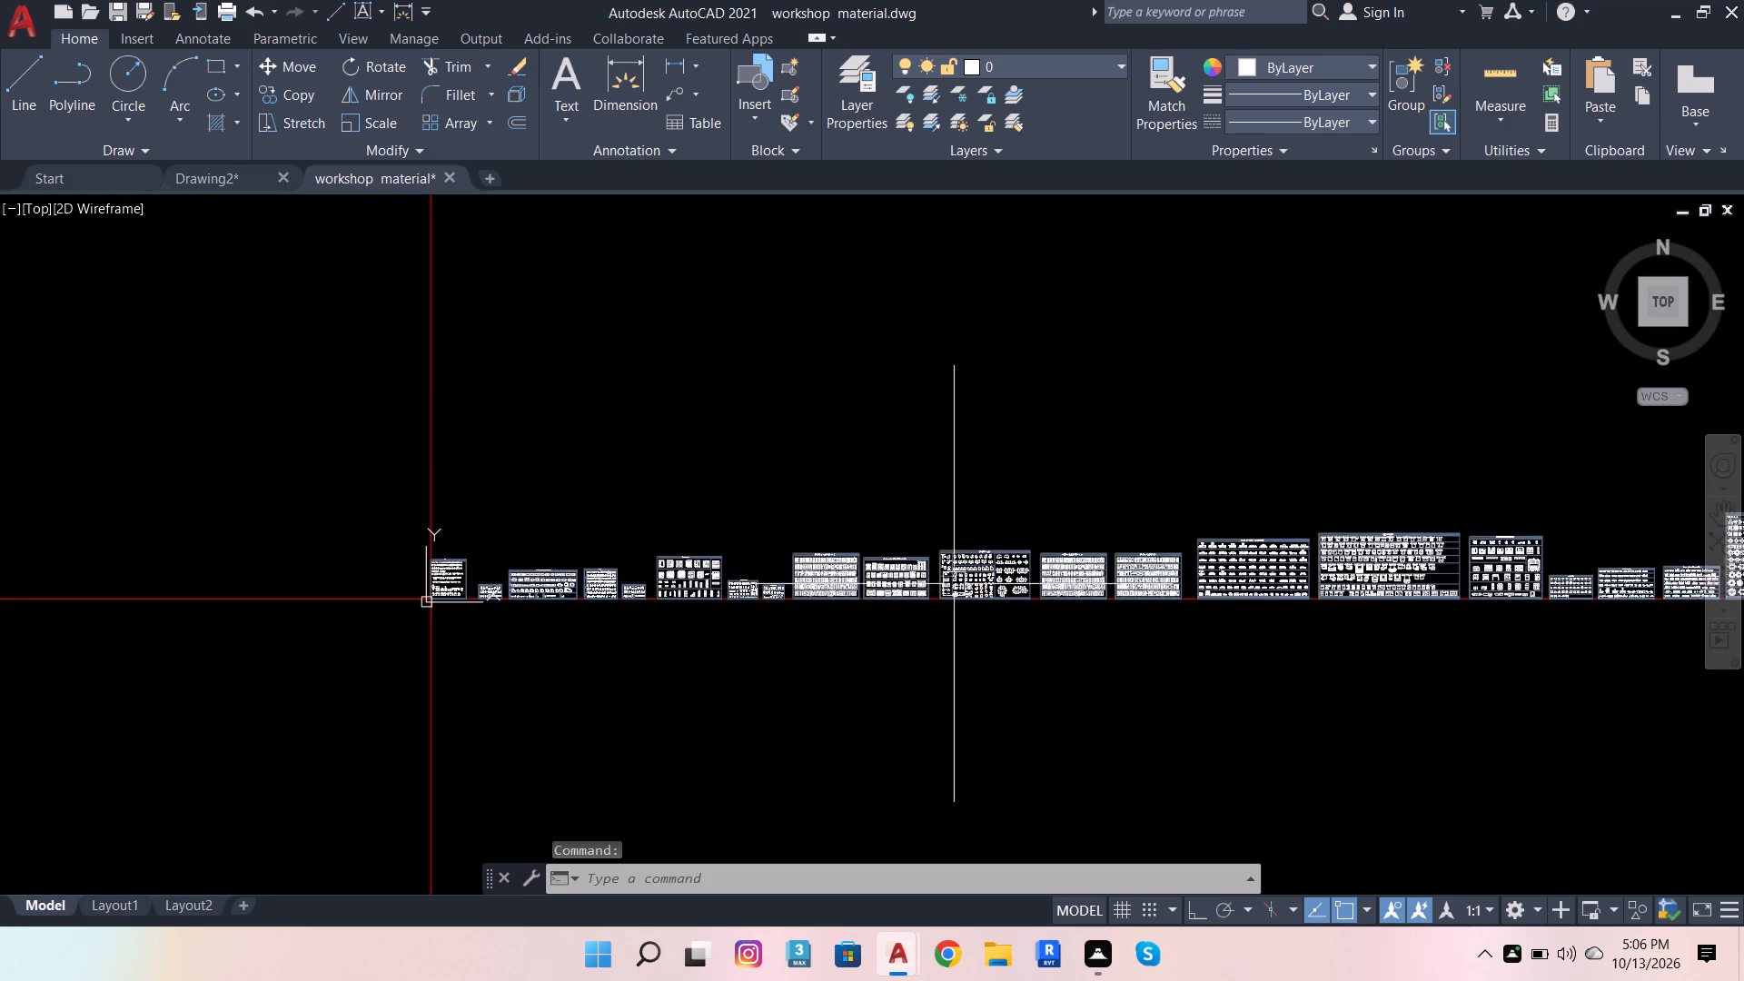
scroll(753, 590, up, 4)
scroll(413, 590, down, 2)
scroll(125, 573, up, 4)
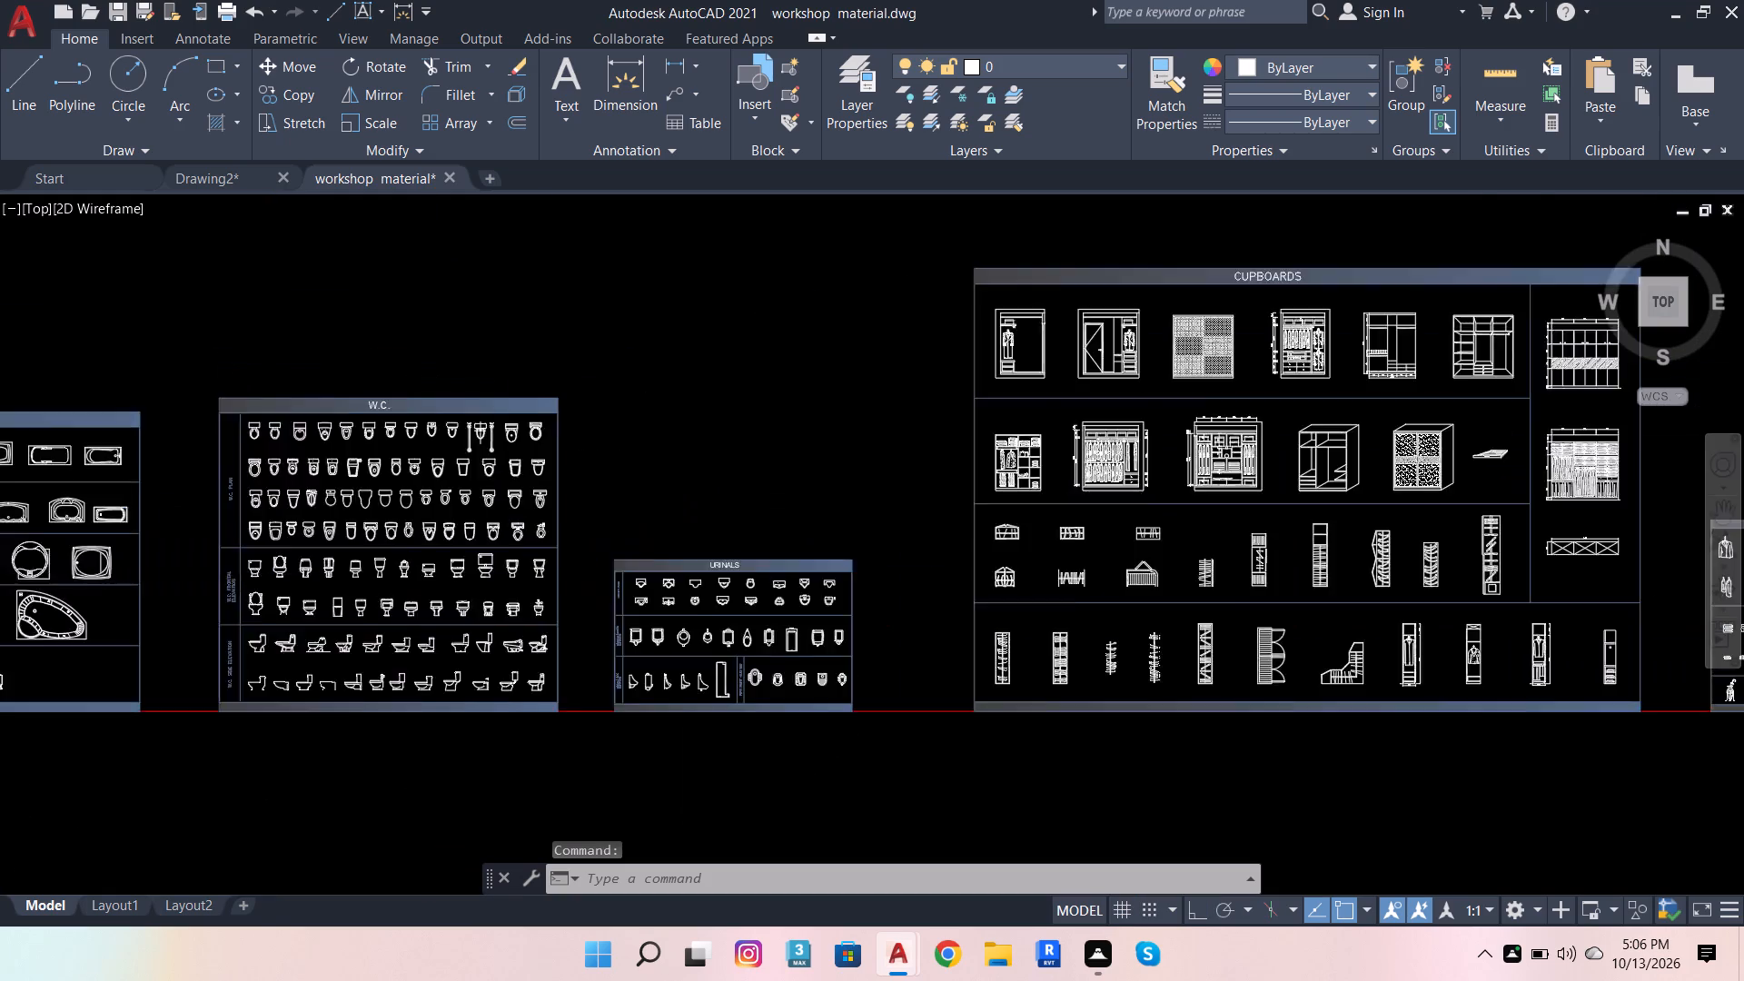
scroll(471, 355, up, 3)
scroll(467, 361, down, 1)
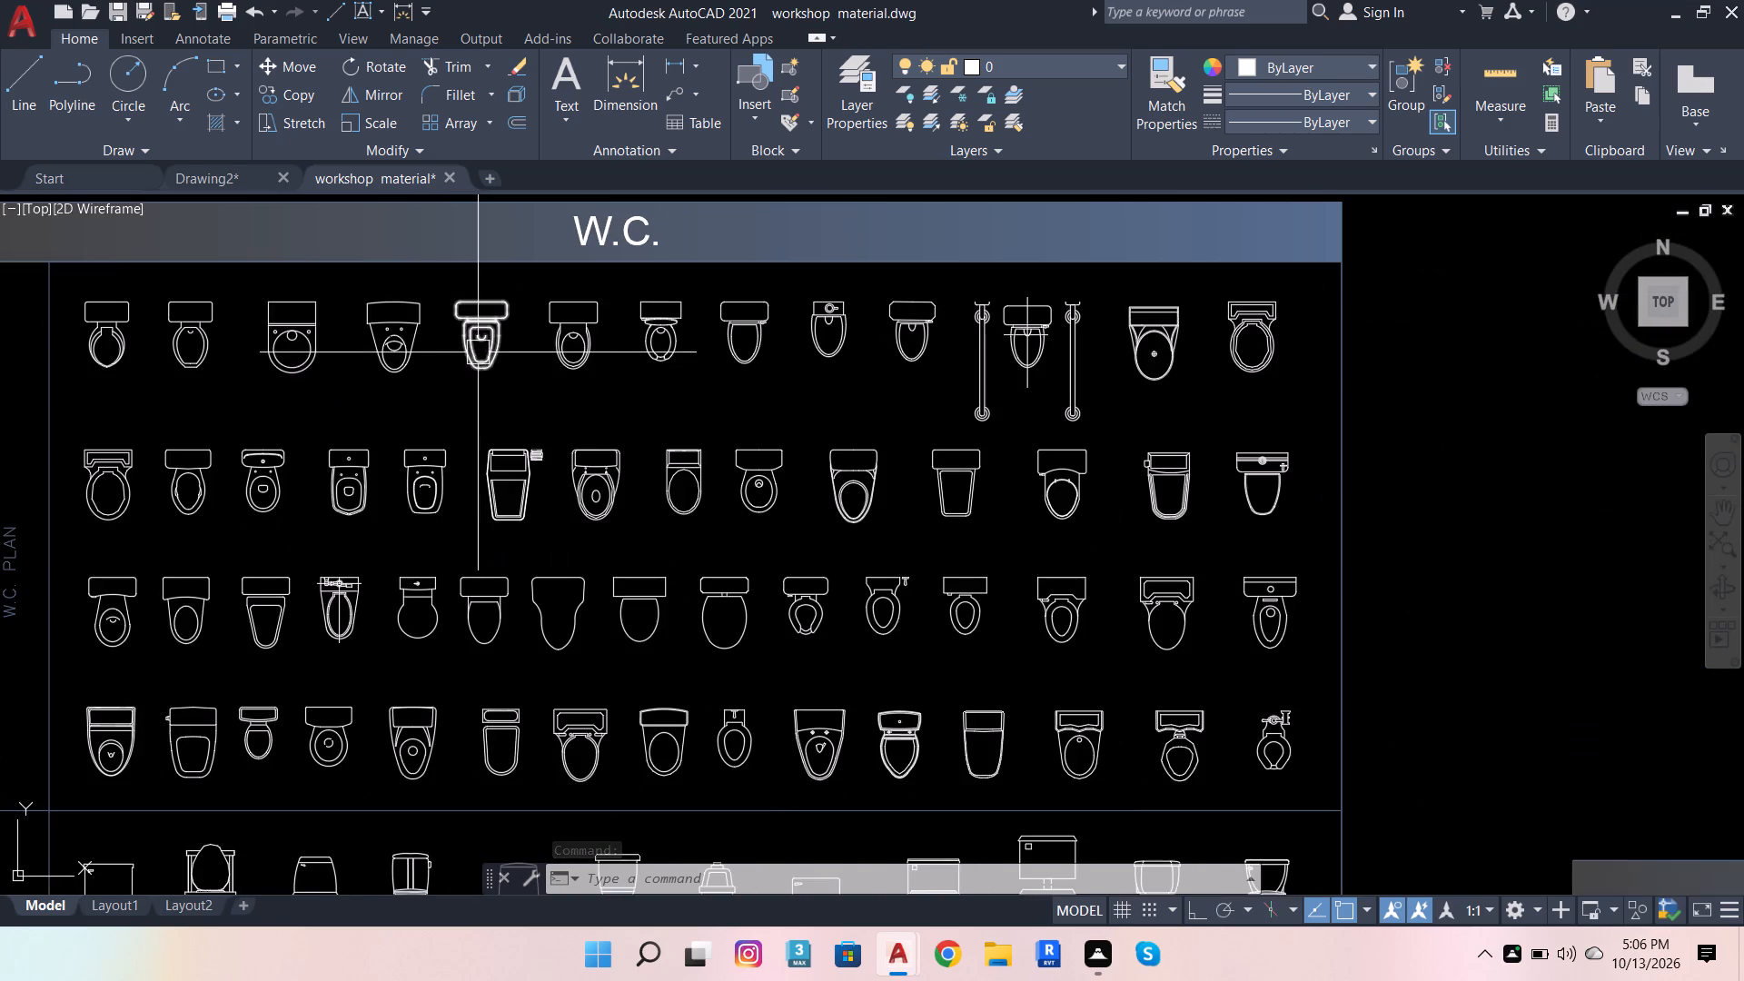
scroll(483, 351, up, 2)
click(511, 334)
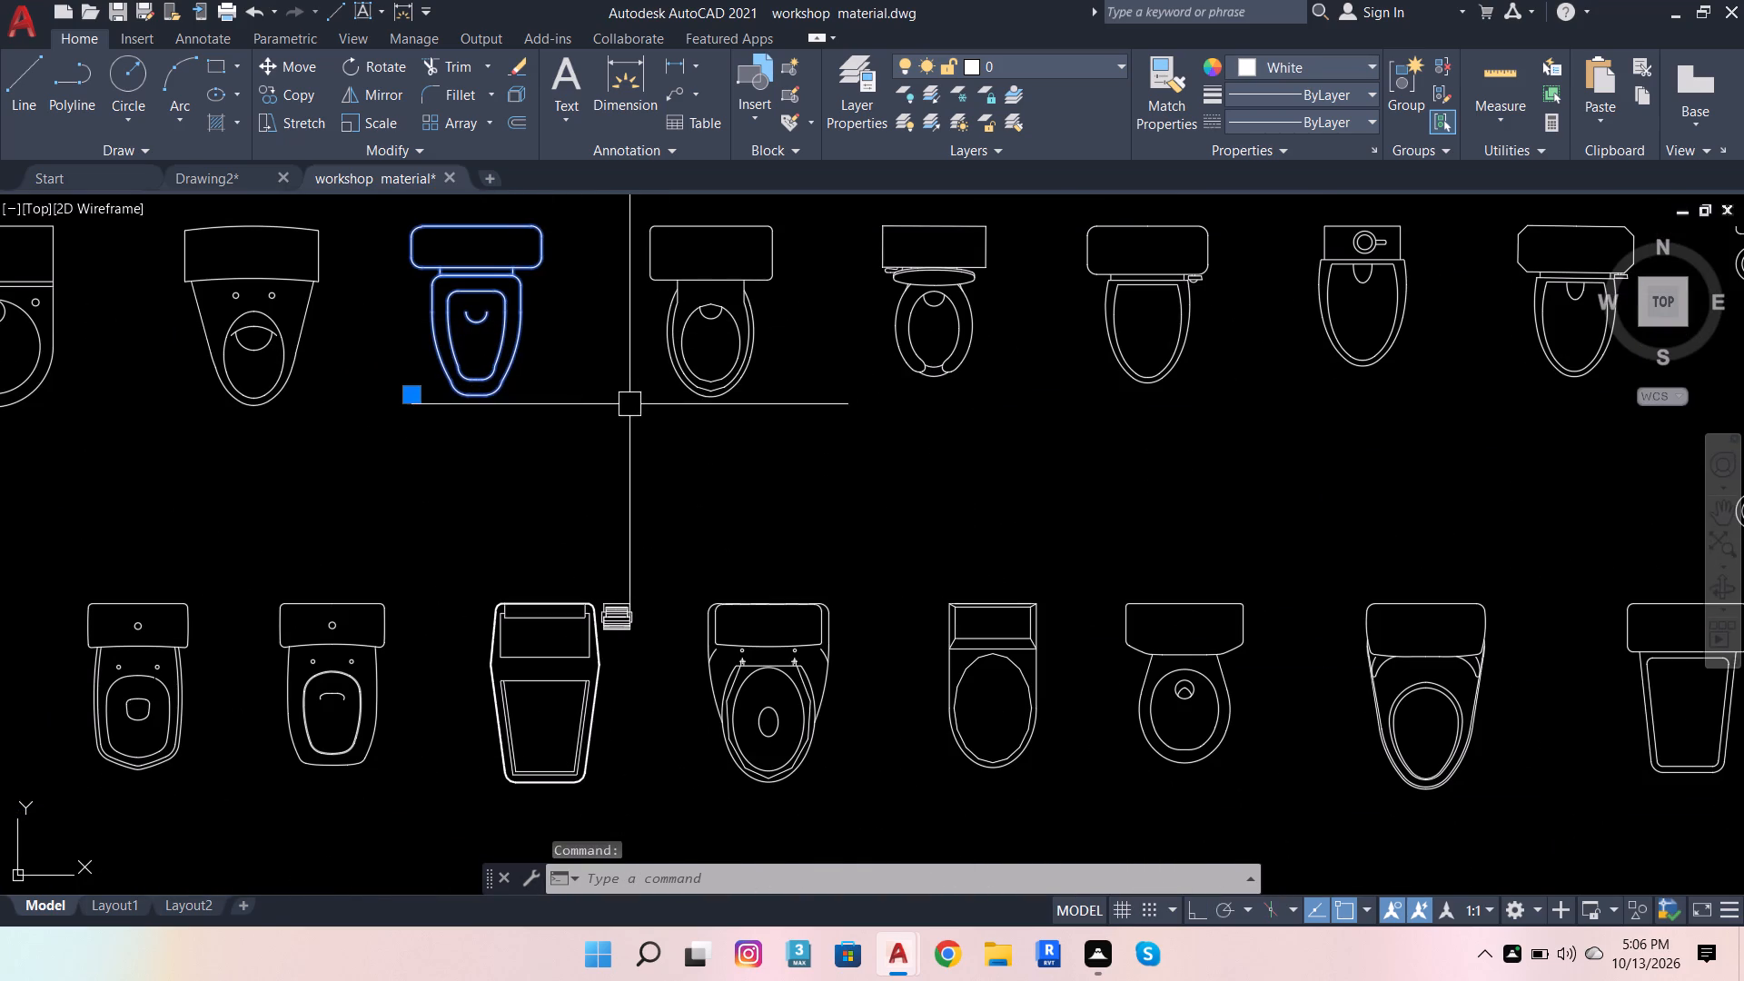
key(ctrl+c)
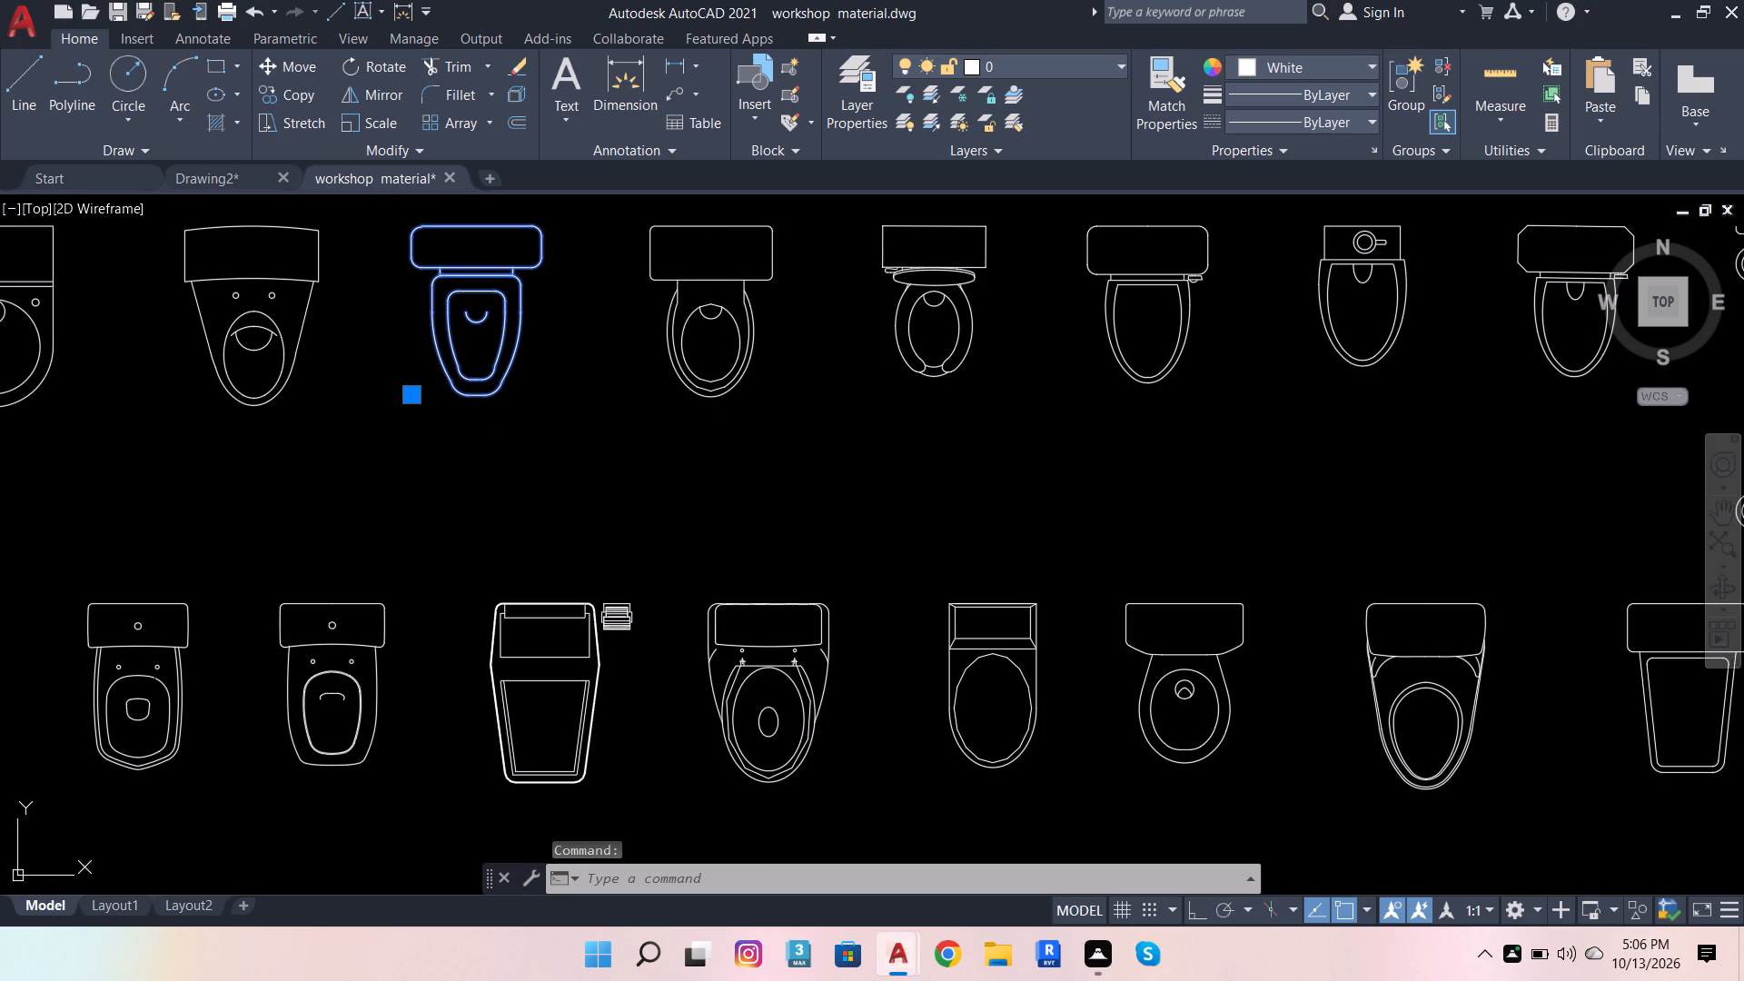
click(231, 182)
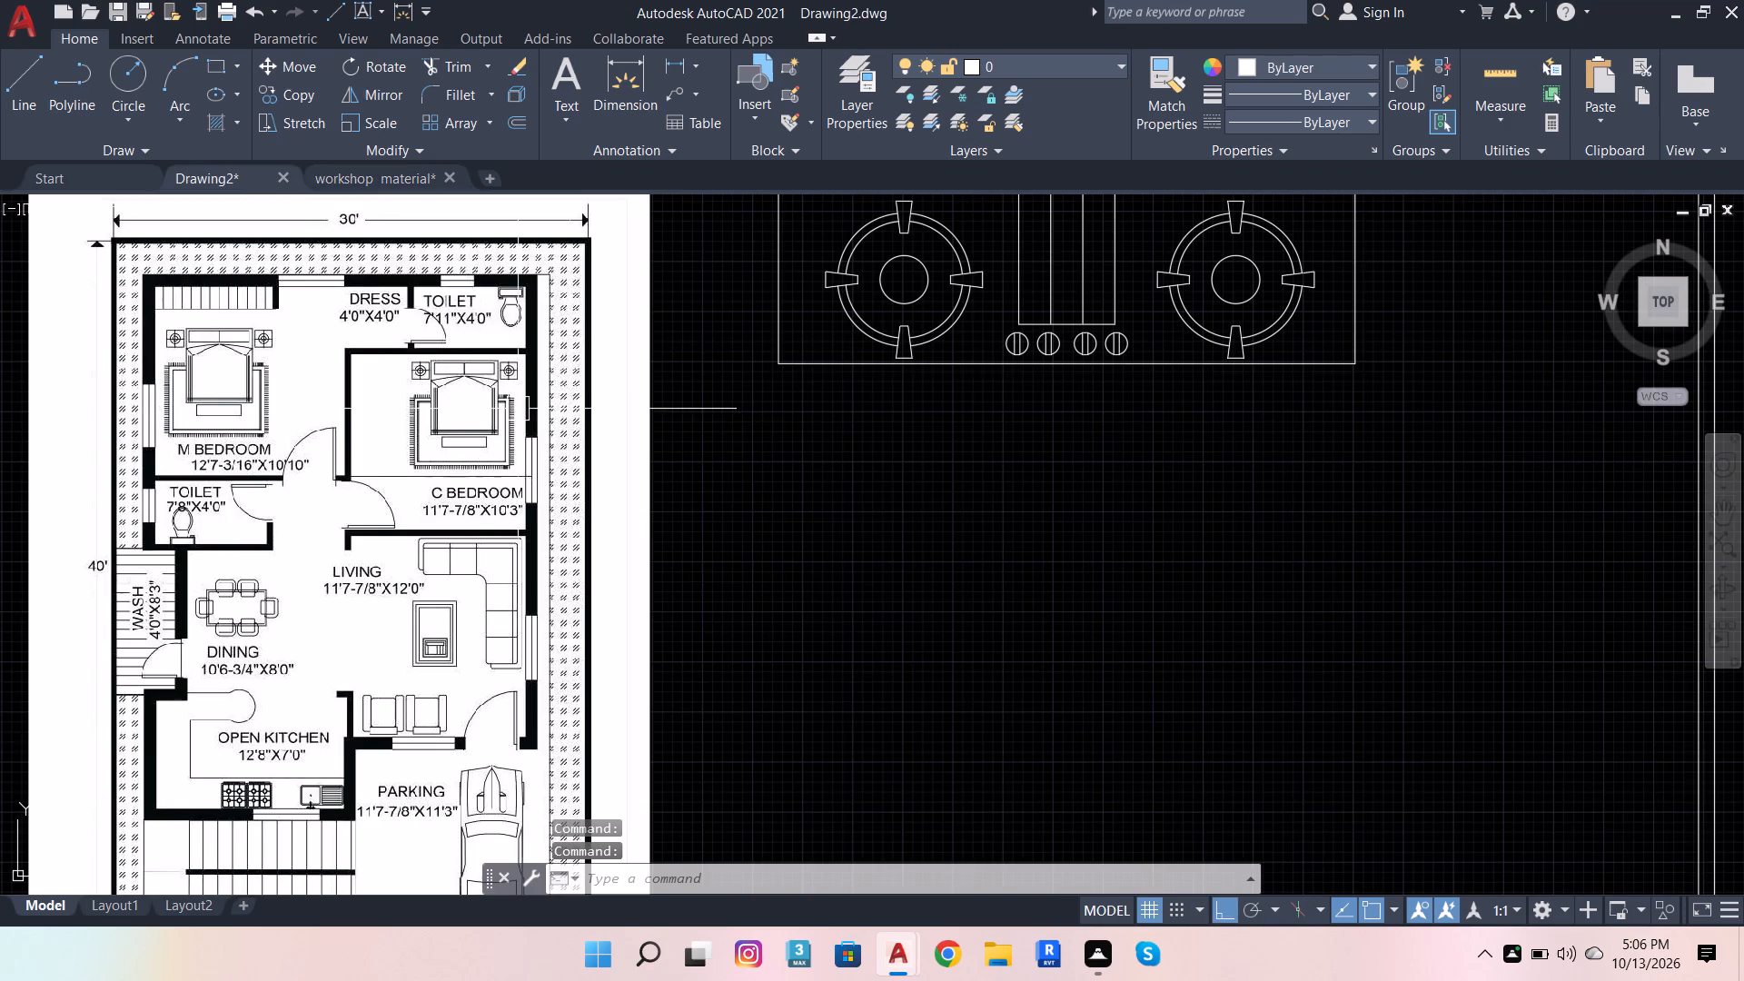
key(ctrl+v)
scroll(907, 626, down, 2)
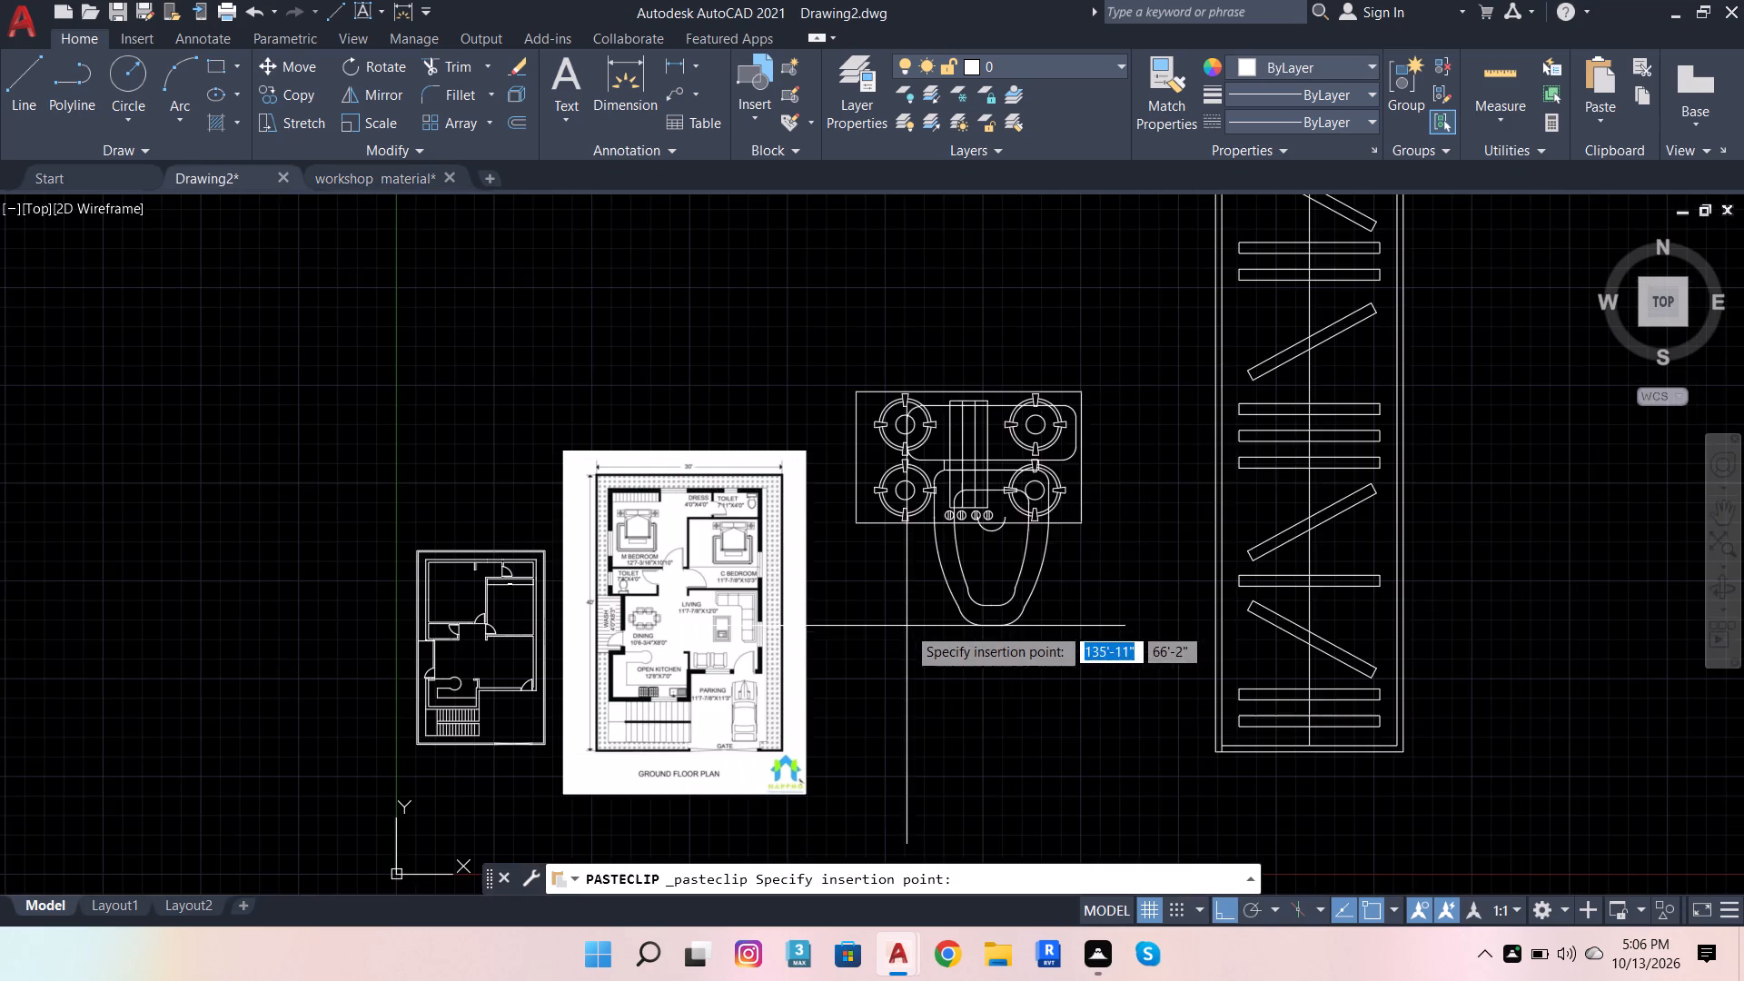
click(964, 765)
Look through the workshop material sheets, from baths and cupboards to doors, to locate the furniture plan blocks.
click(337, 179)
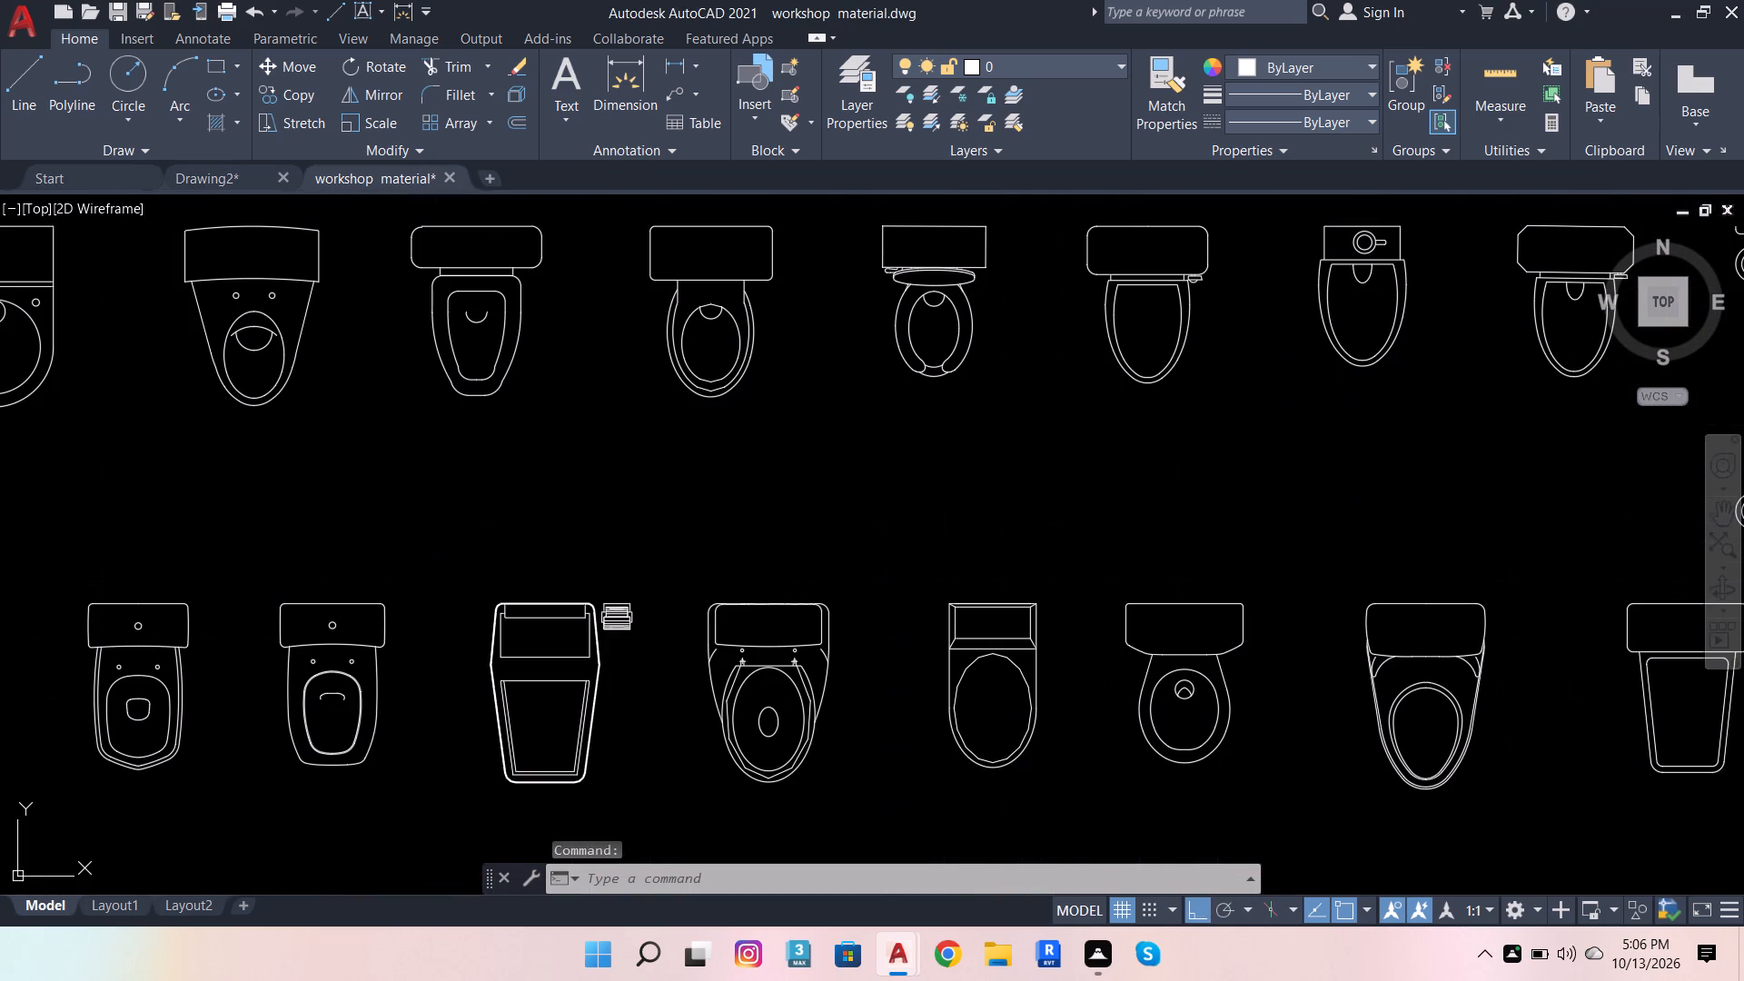
scroll(558, 445, down, 5)
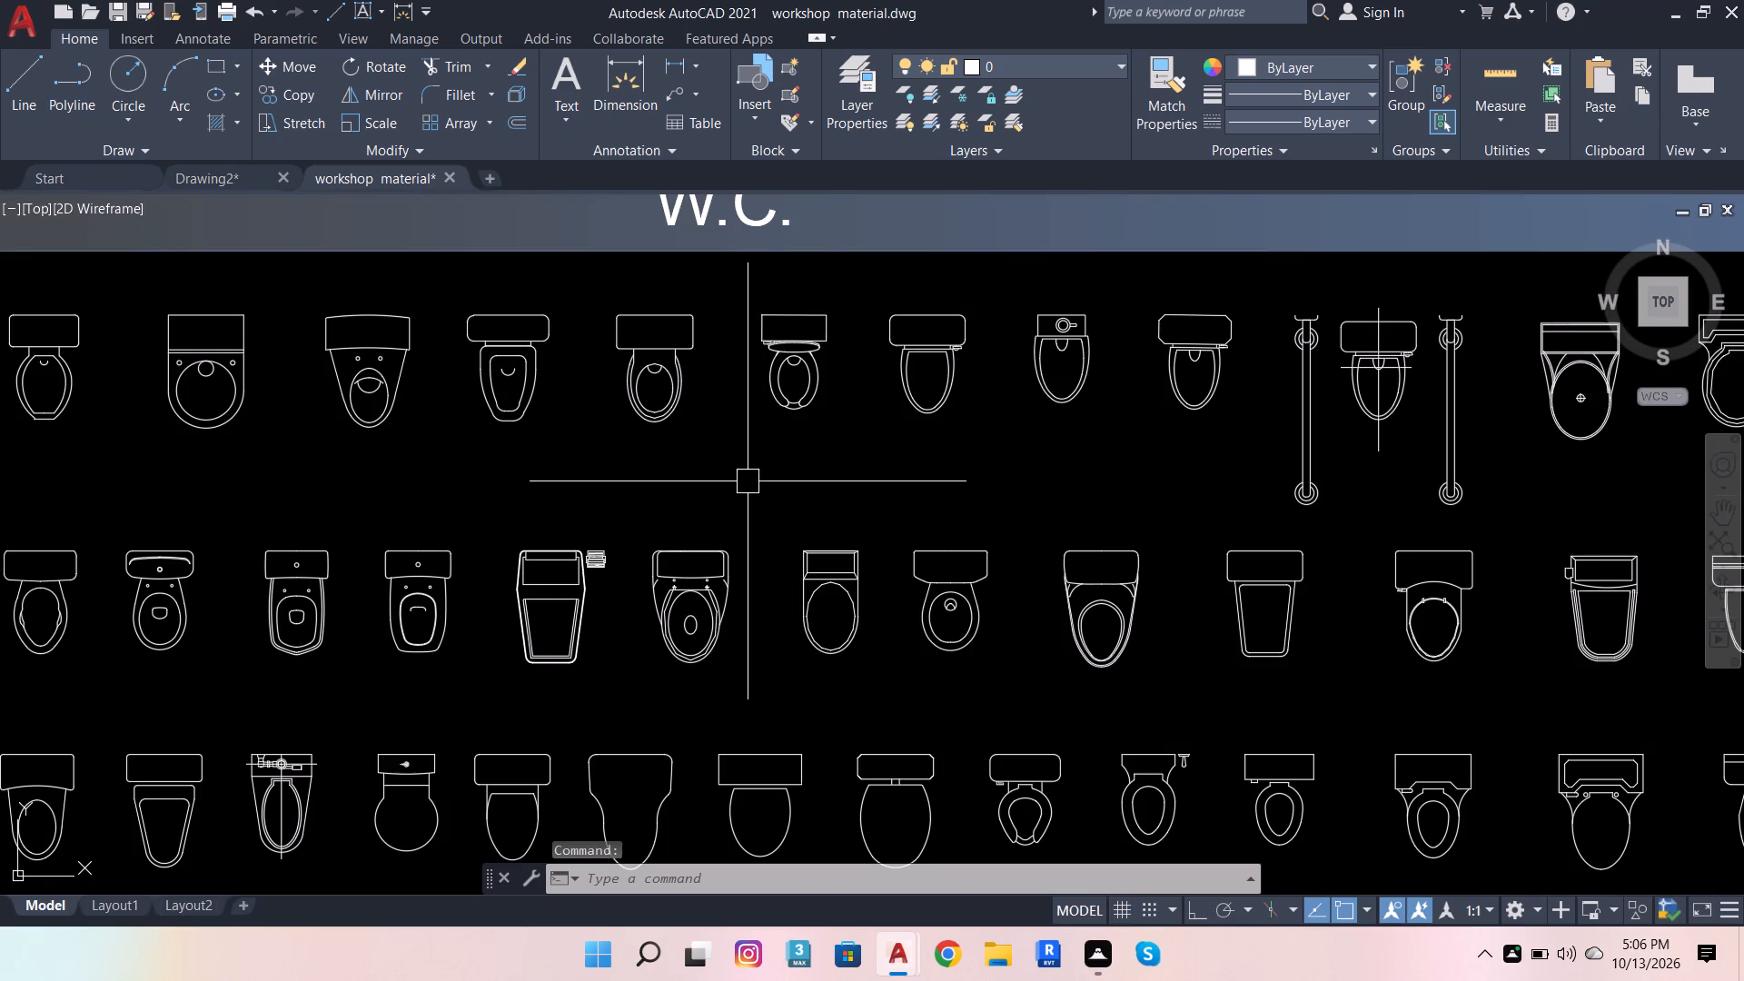
click(245, 159)
click(228, 169)
click(266, 174)
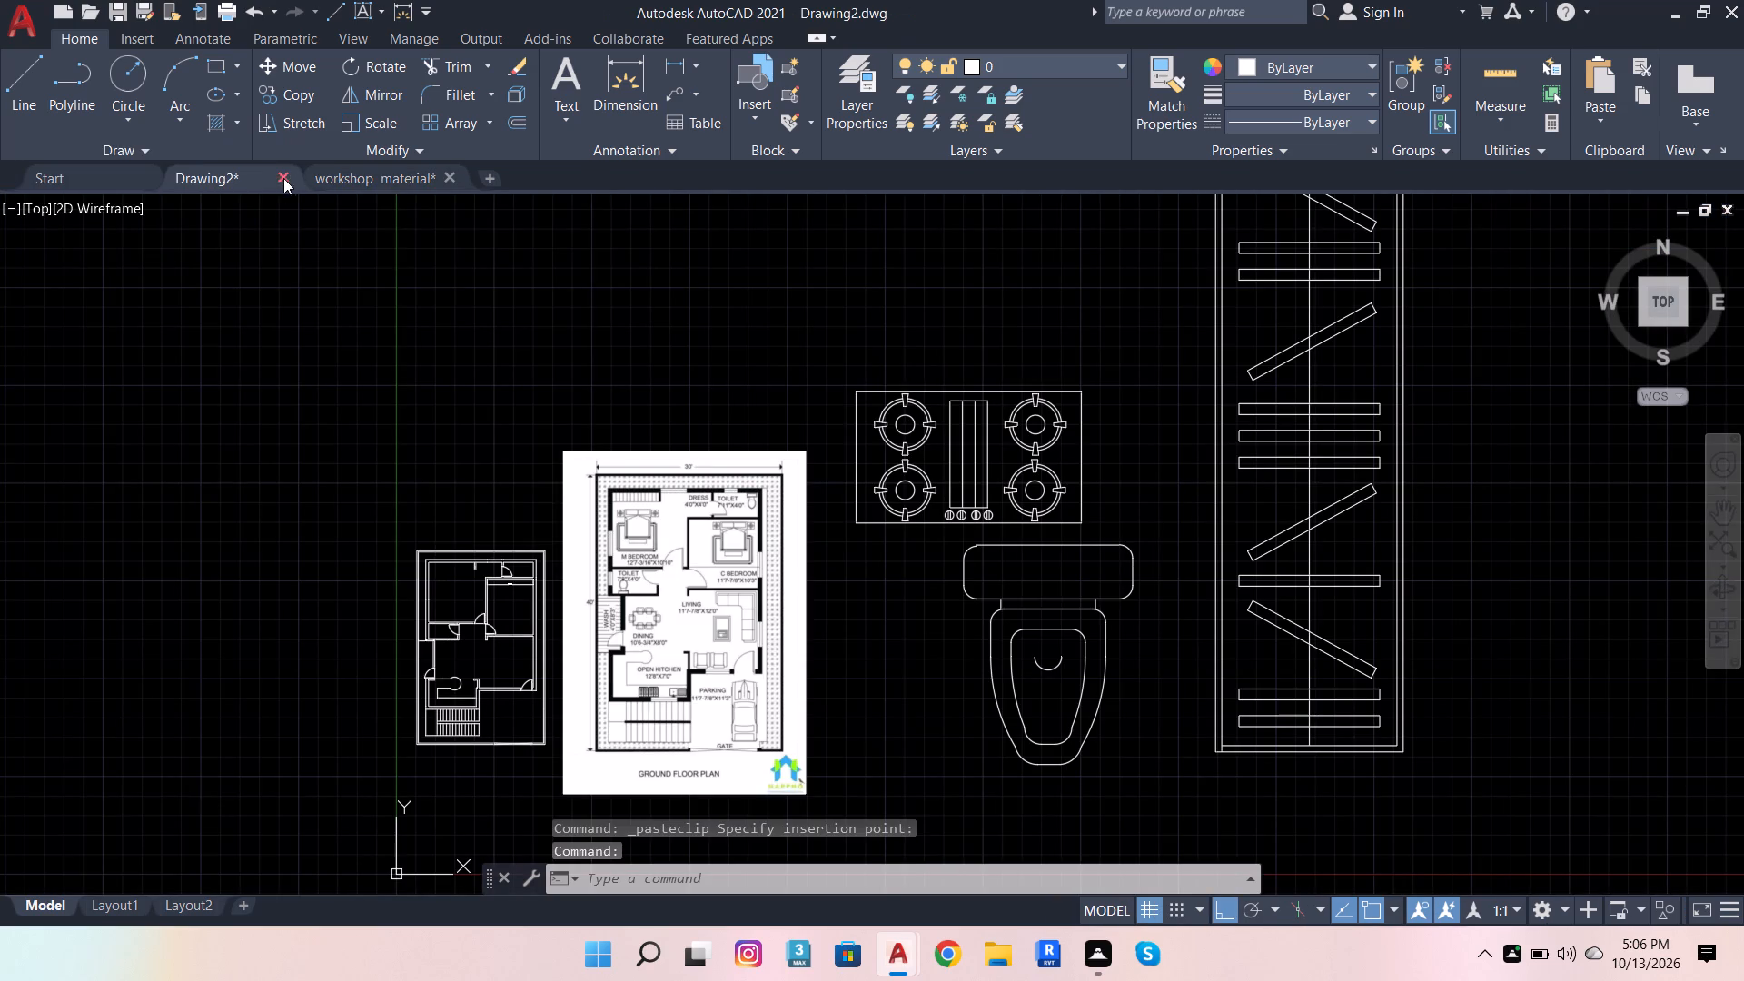
click(381, 176)
scroll(452, 451, down, 4)
scroll(877, 421, down, 4)
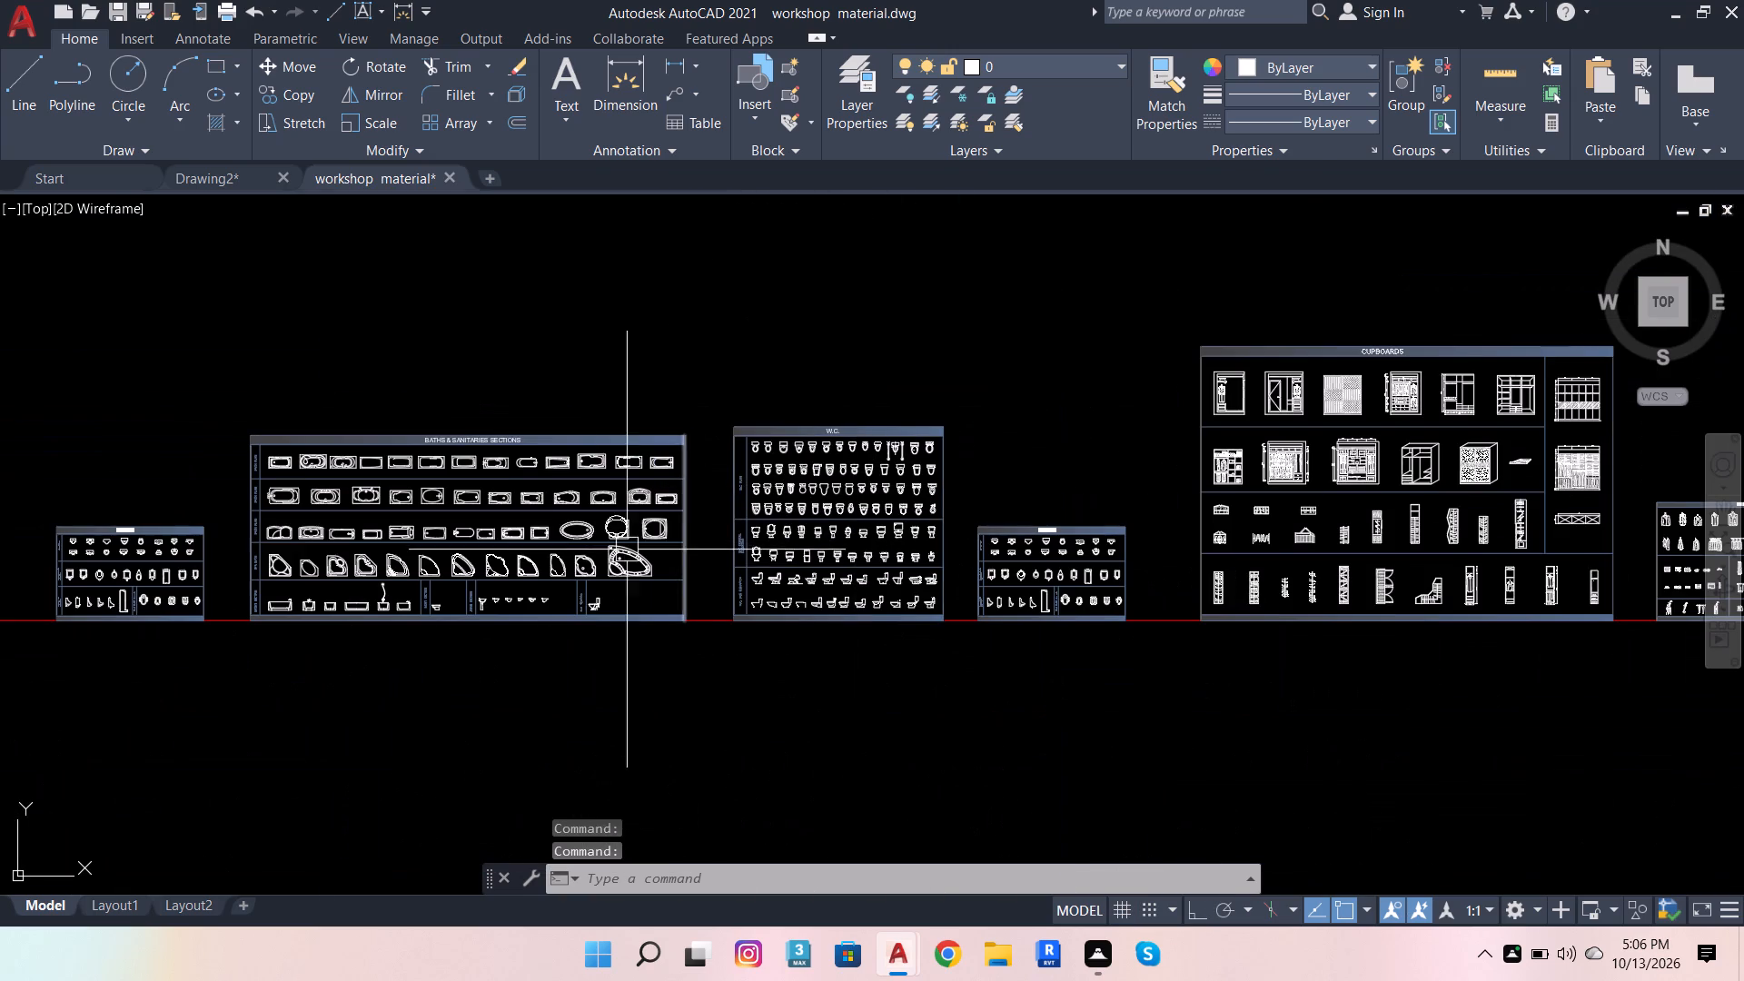
scroll(163, 568, up, 2)
scroll(140, 483, down, 2)
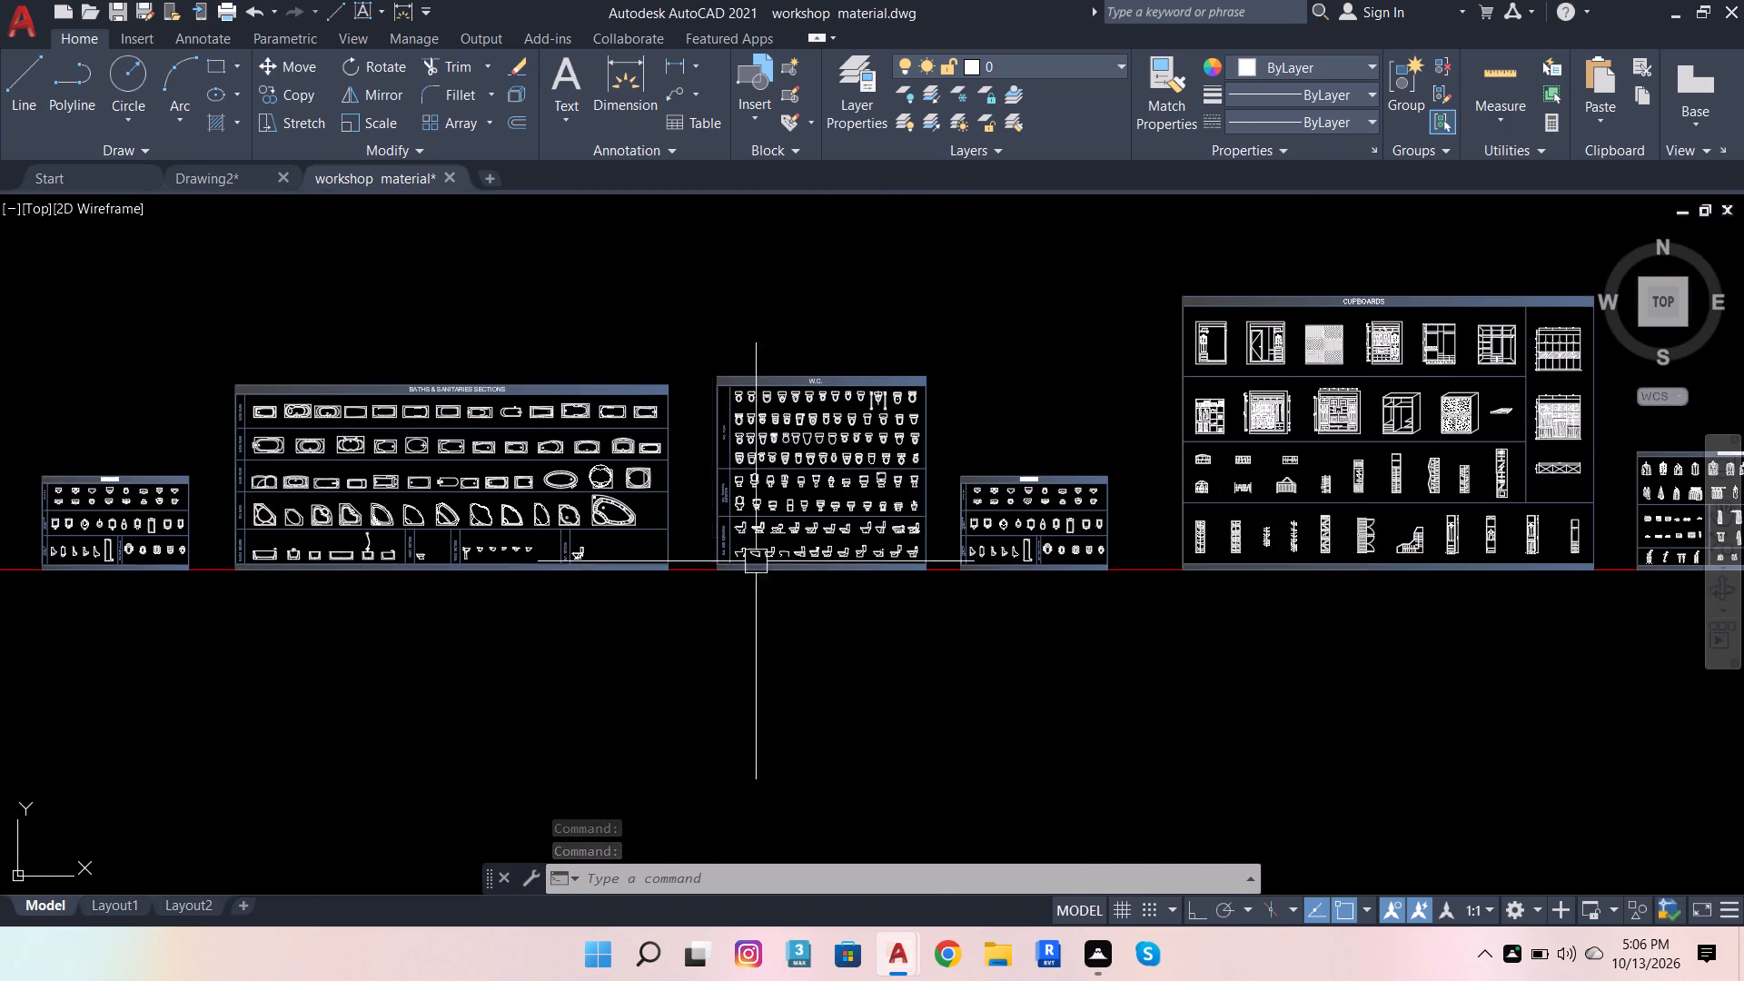
scroll(952, 500, up, 2)
scroll(785, 551, down, 2)
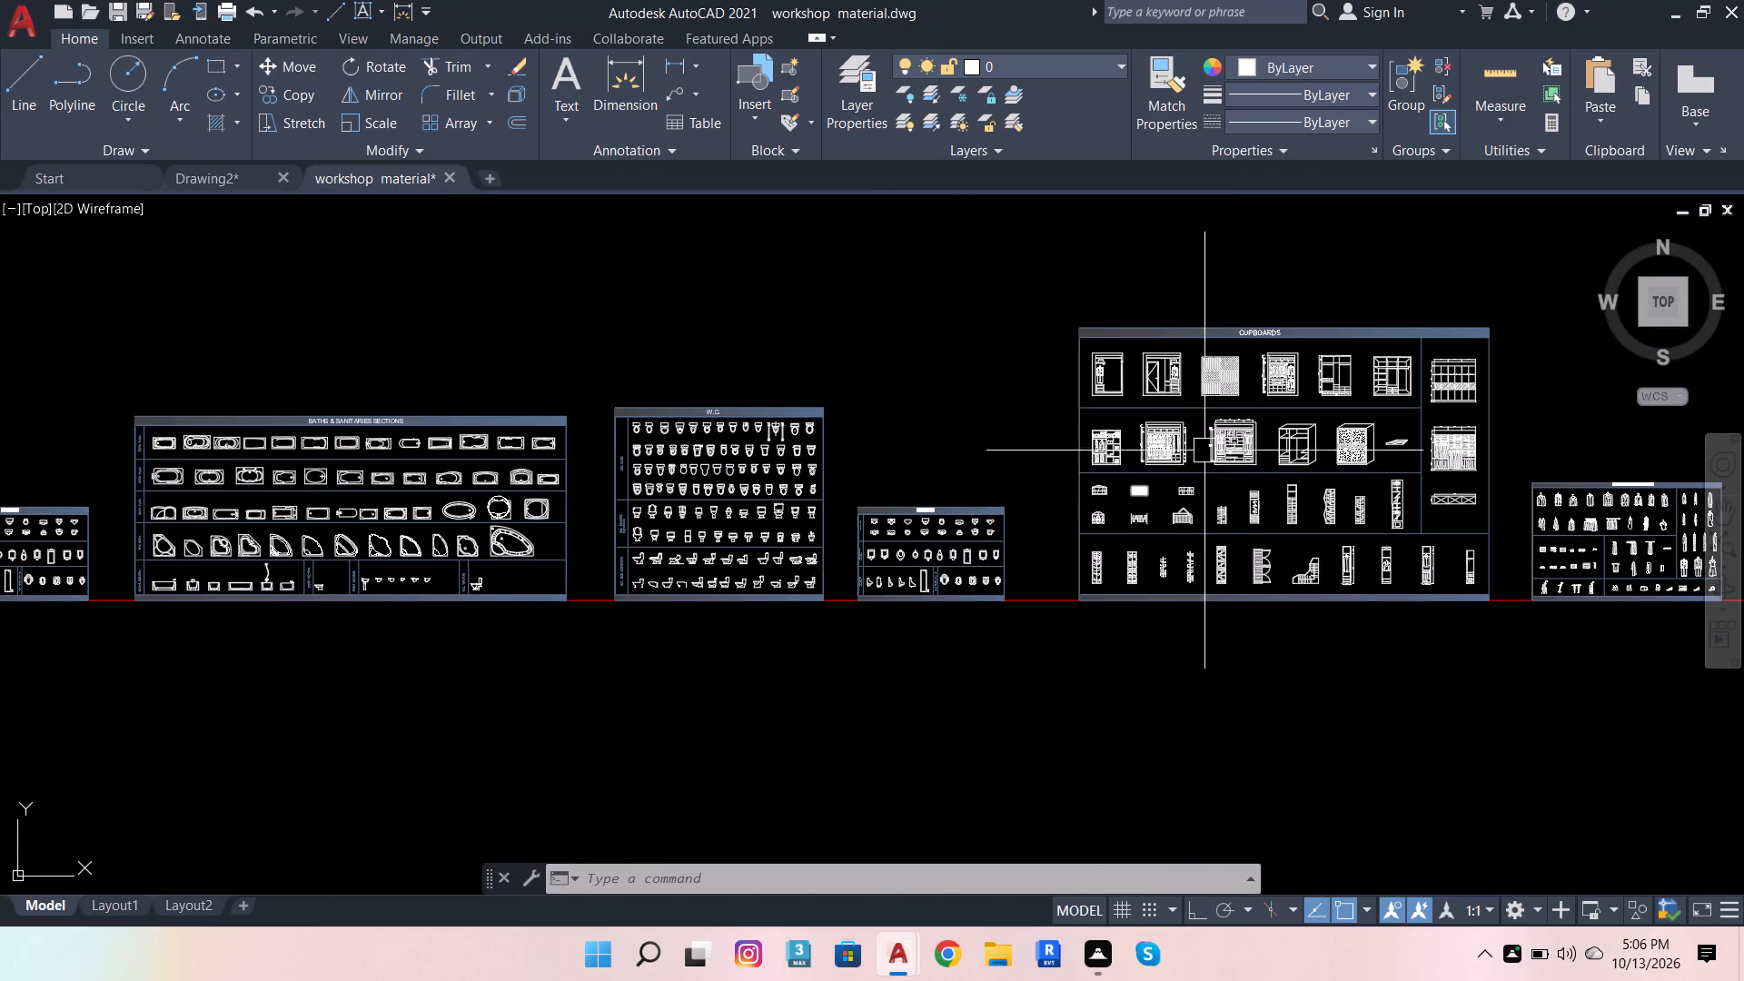
scroll(1234, 414, up, 2)
scroll(1200, 437, down, 2)
scroll(1055, 681, down, 1)
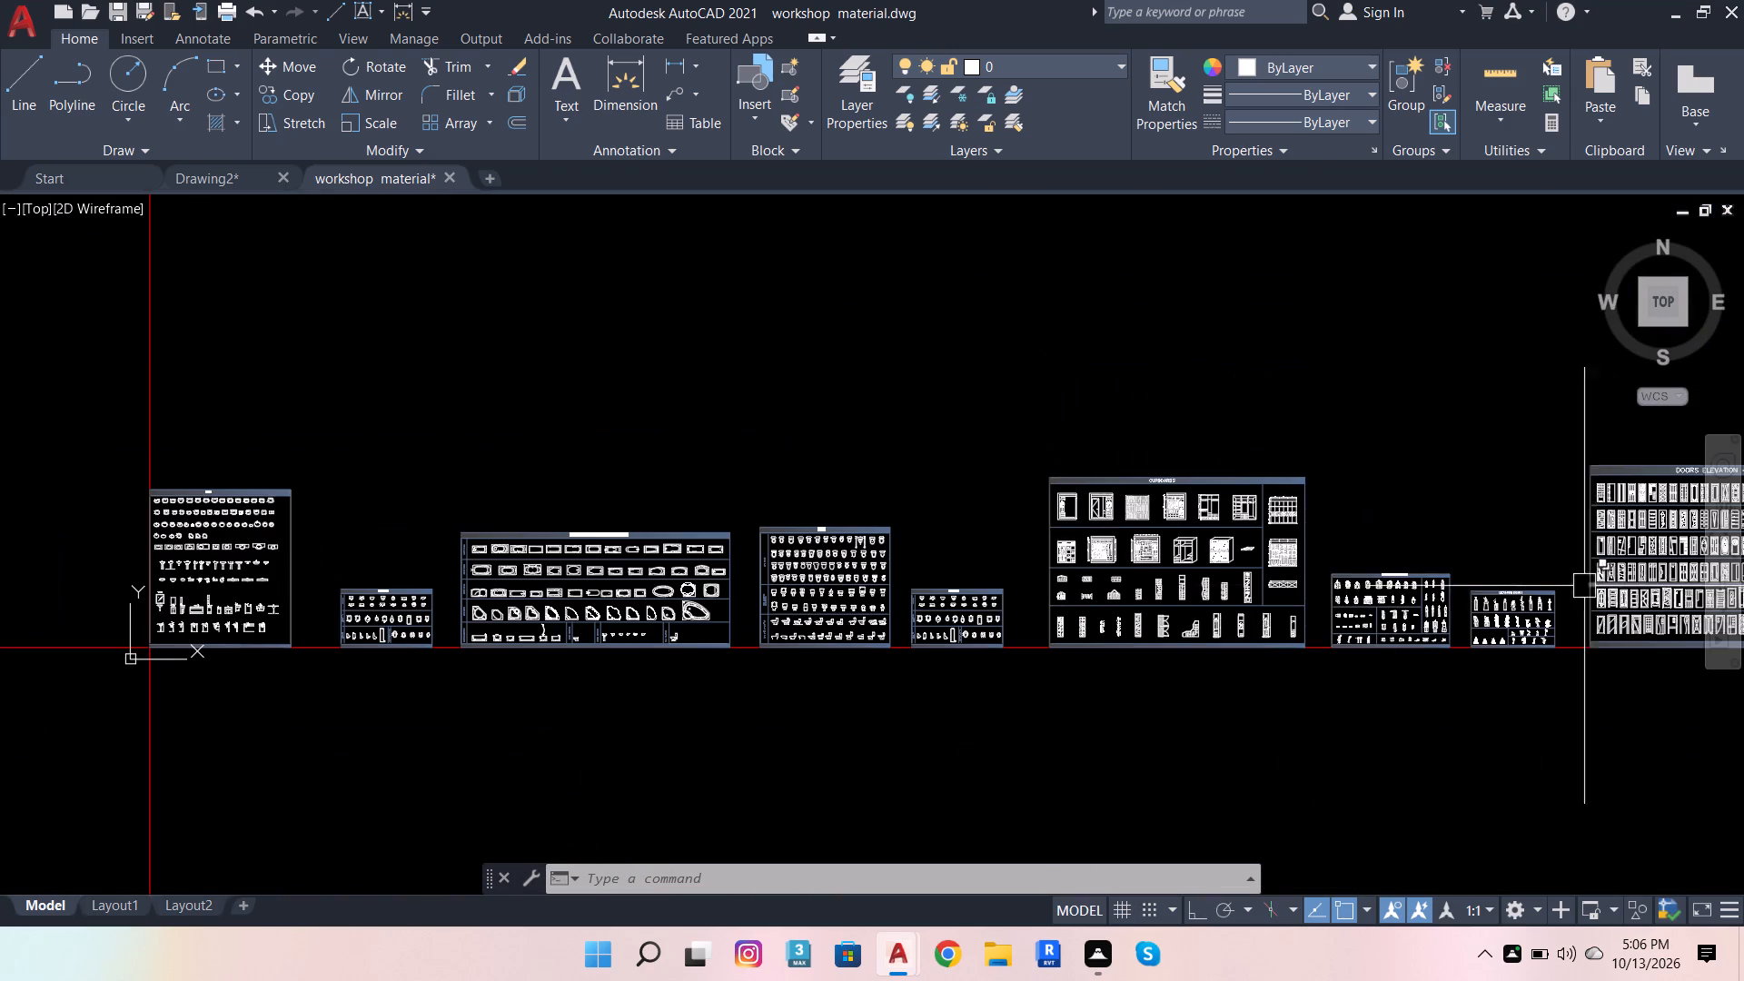
scroll(1174, 550, down, 2)
scroll(1688, 535, up, 1)
scroll(1007, 567, down, 1)
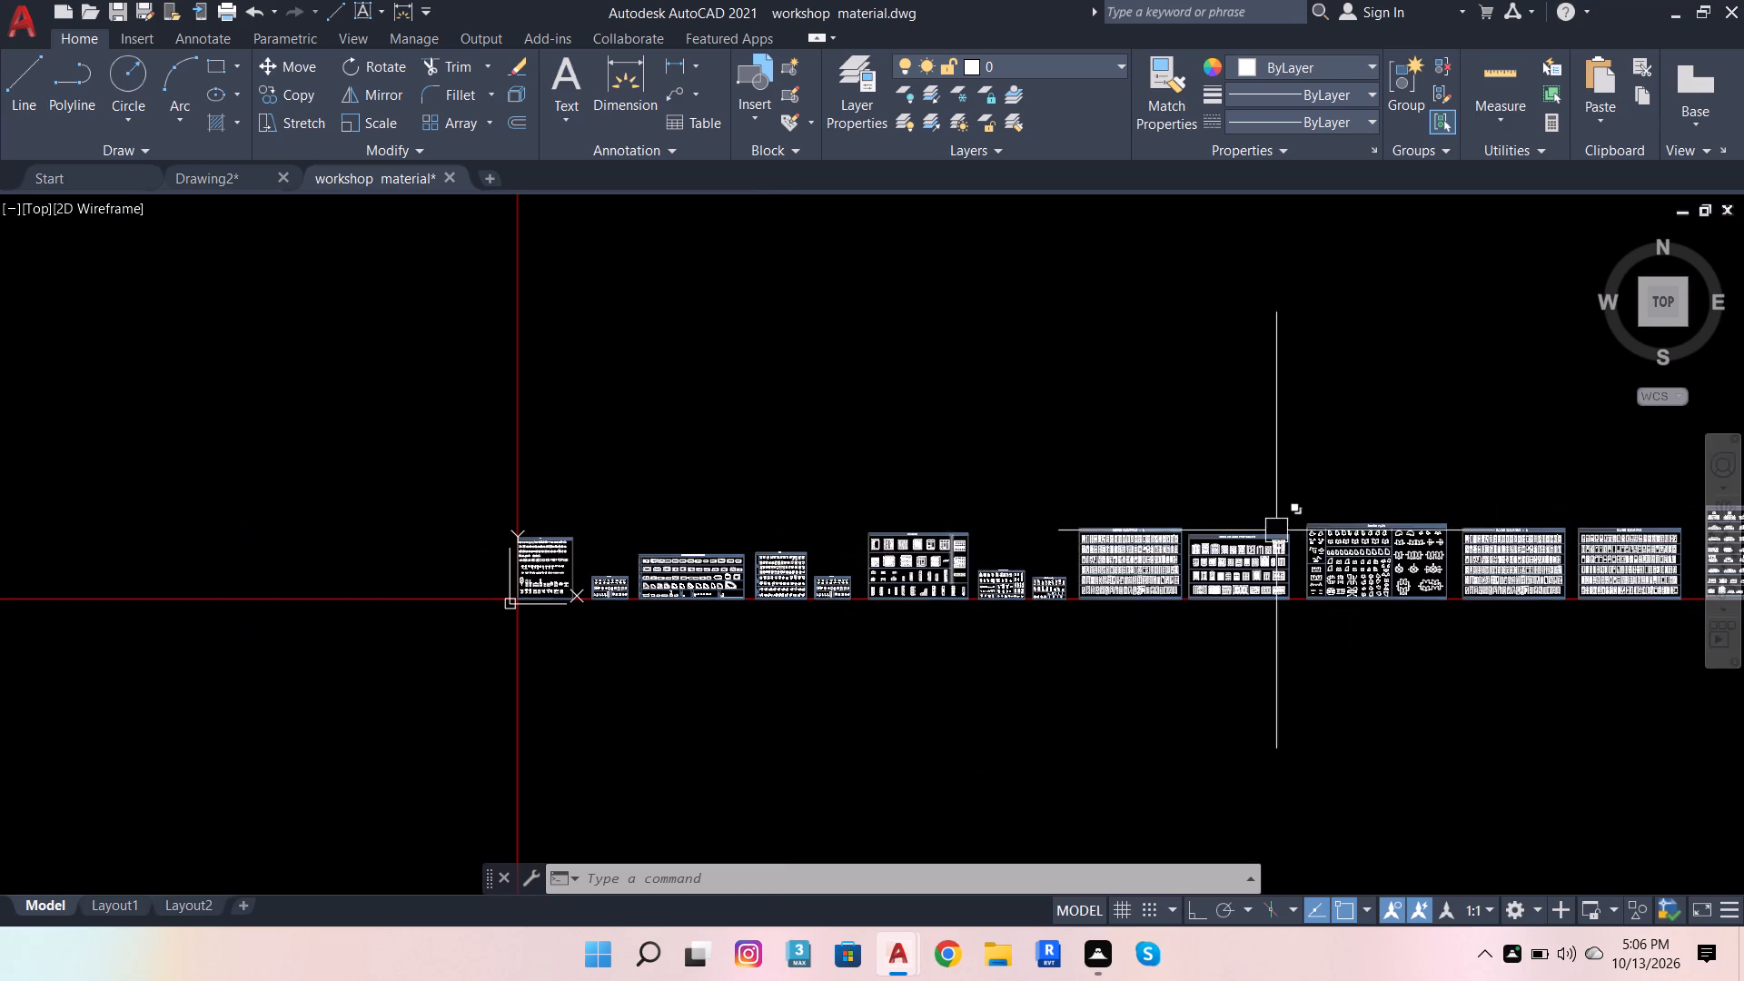
scroll(1590, 535, up, 2)
scroll(1125, 579, down, 1)
scroll(841, 577, down, 2)
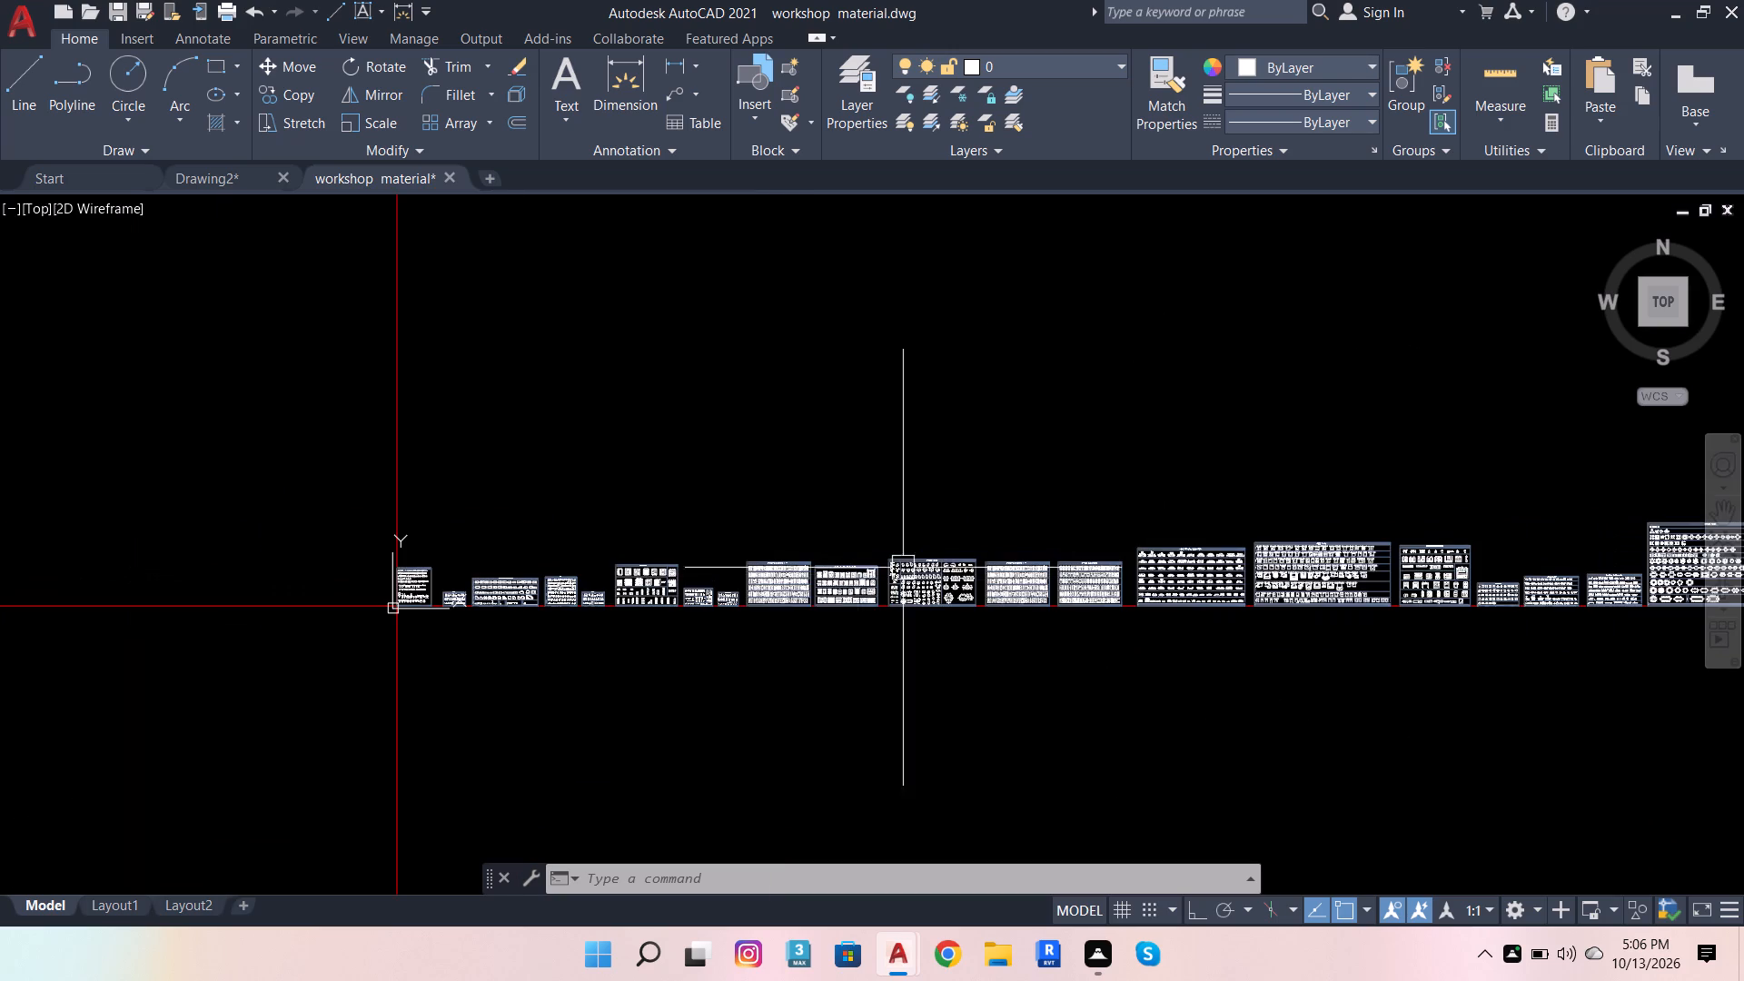
Examine the double beds on the BEDS PLAN sheet and compare them with the bedroom beds in Drawing2's reference floor plan.
scroll(1426, 586, up, 3)
scroll(1097, 387, up, 3)
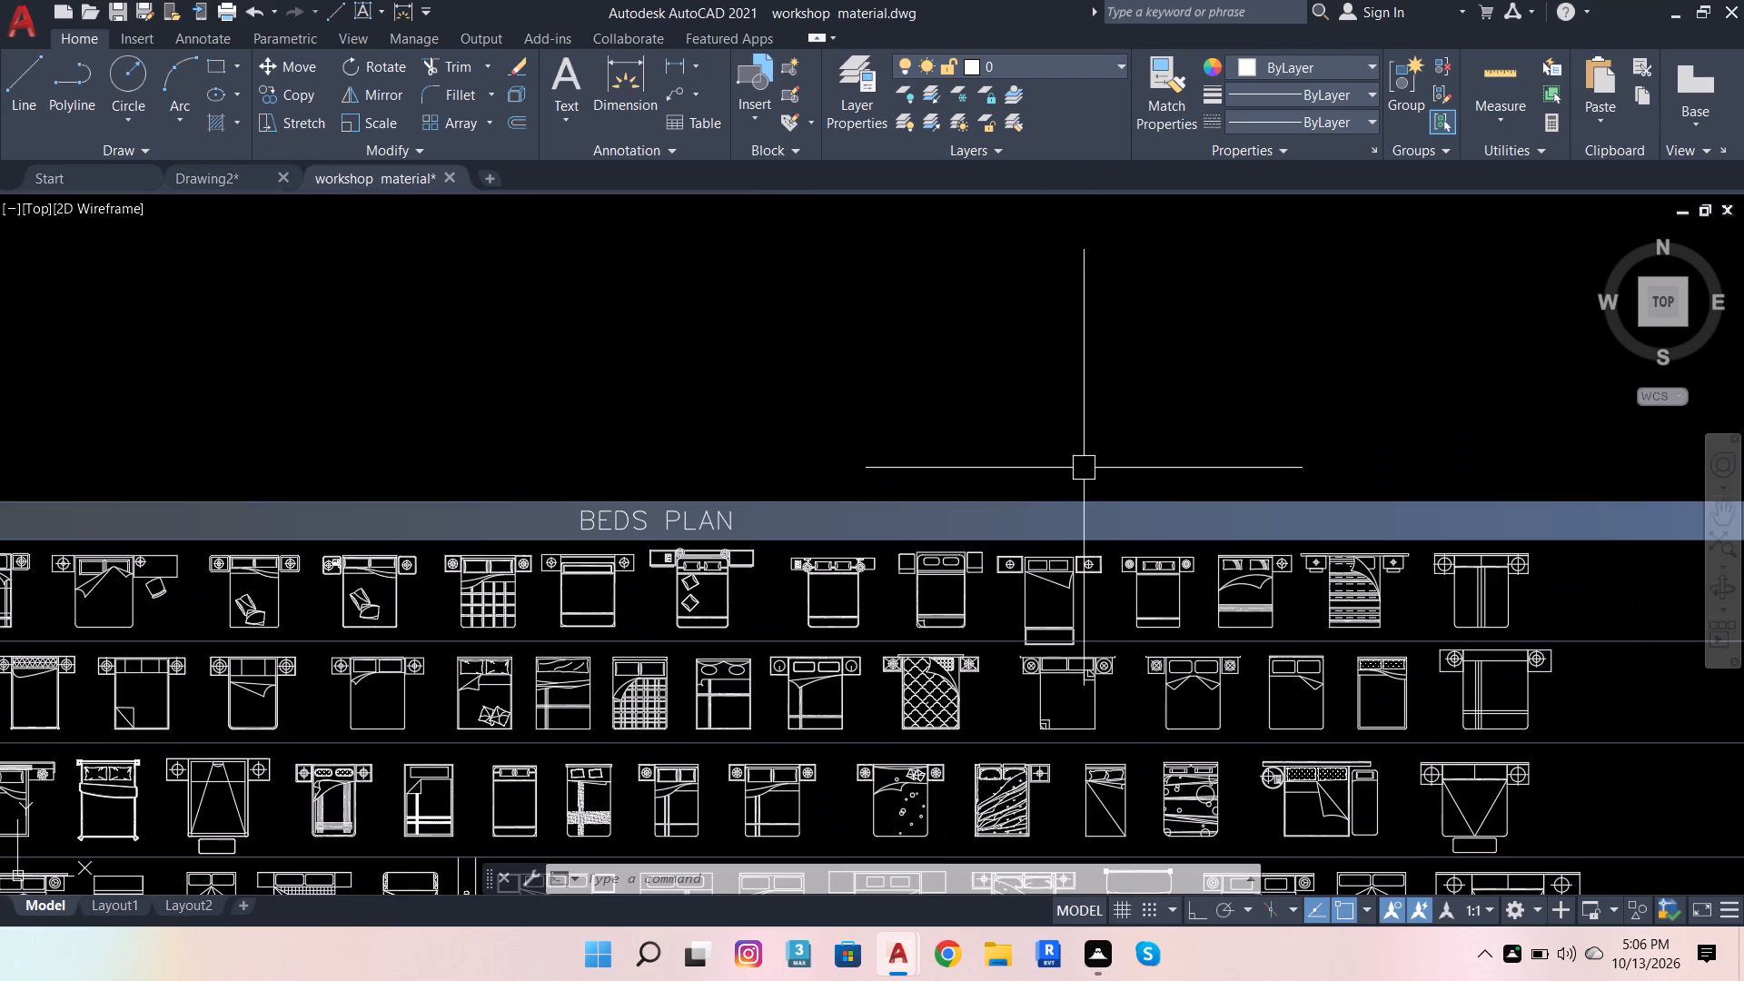
scroll(1234, 599, up, 1)
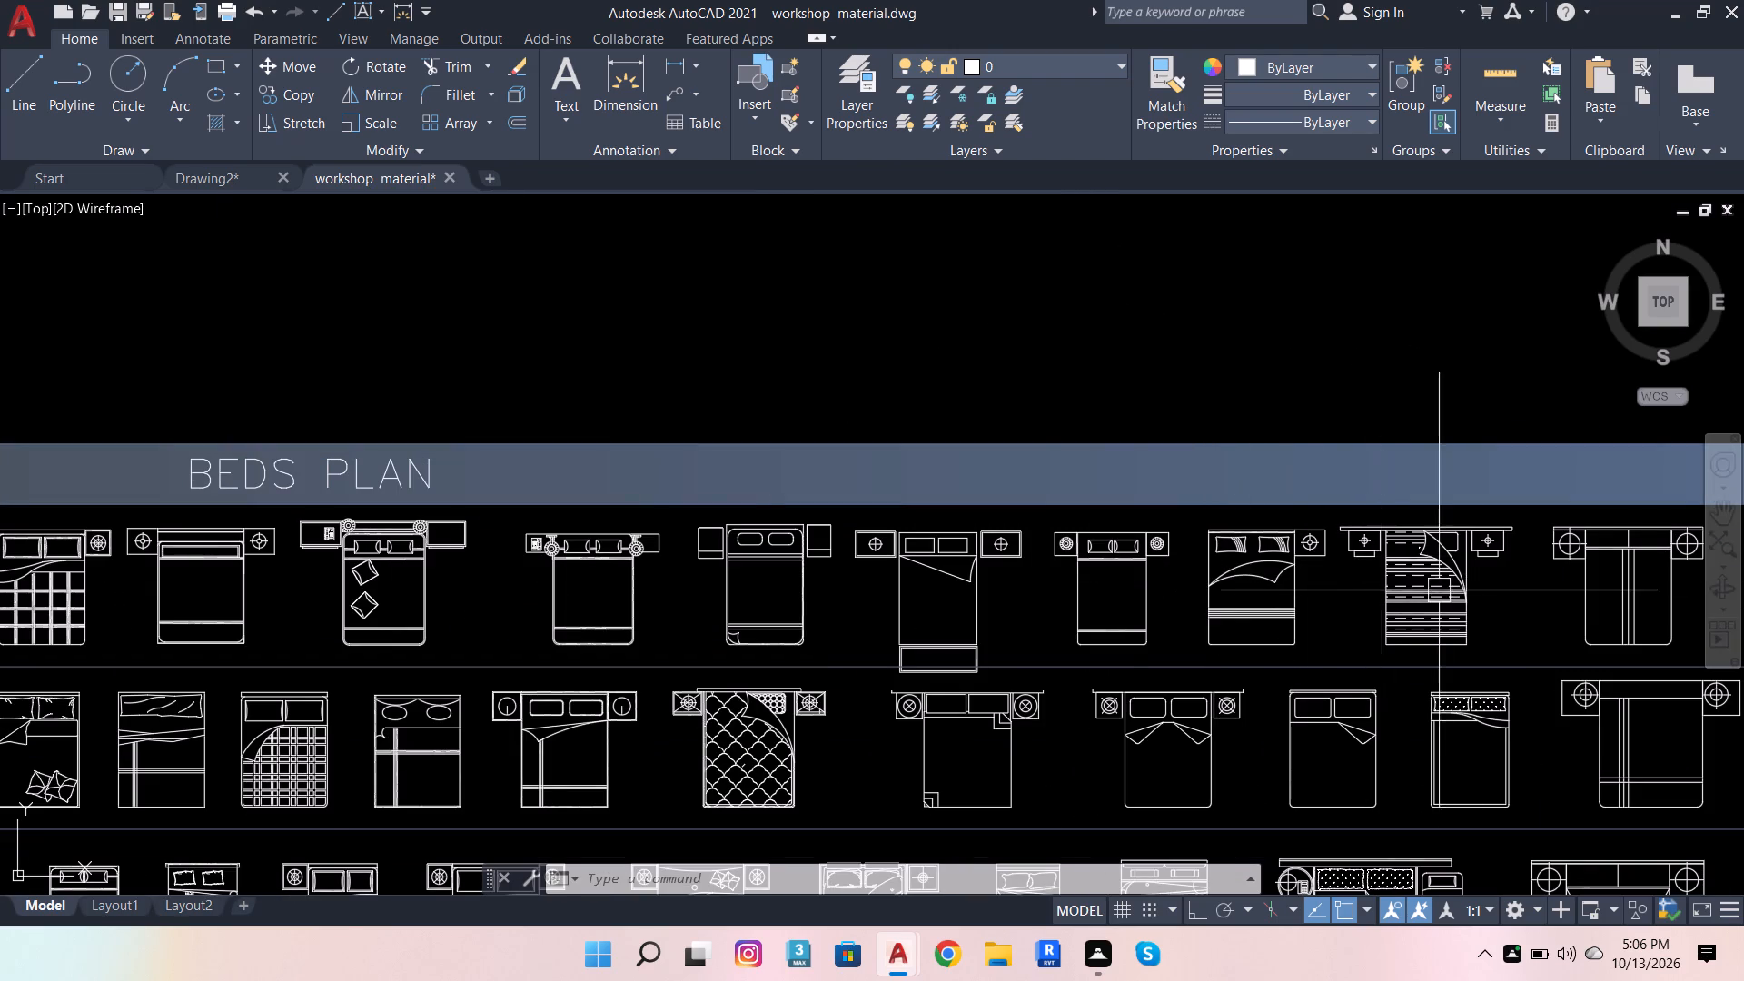
scroll(1337, 544, down, 1)
scroll(1187, 577, down, 1)
scroll(1053, 653, up, 1)
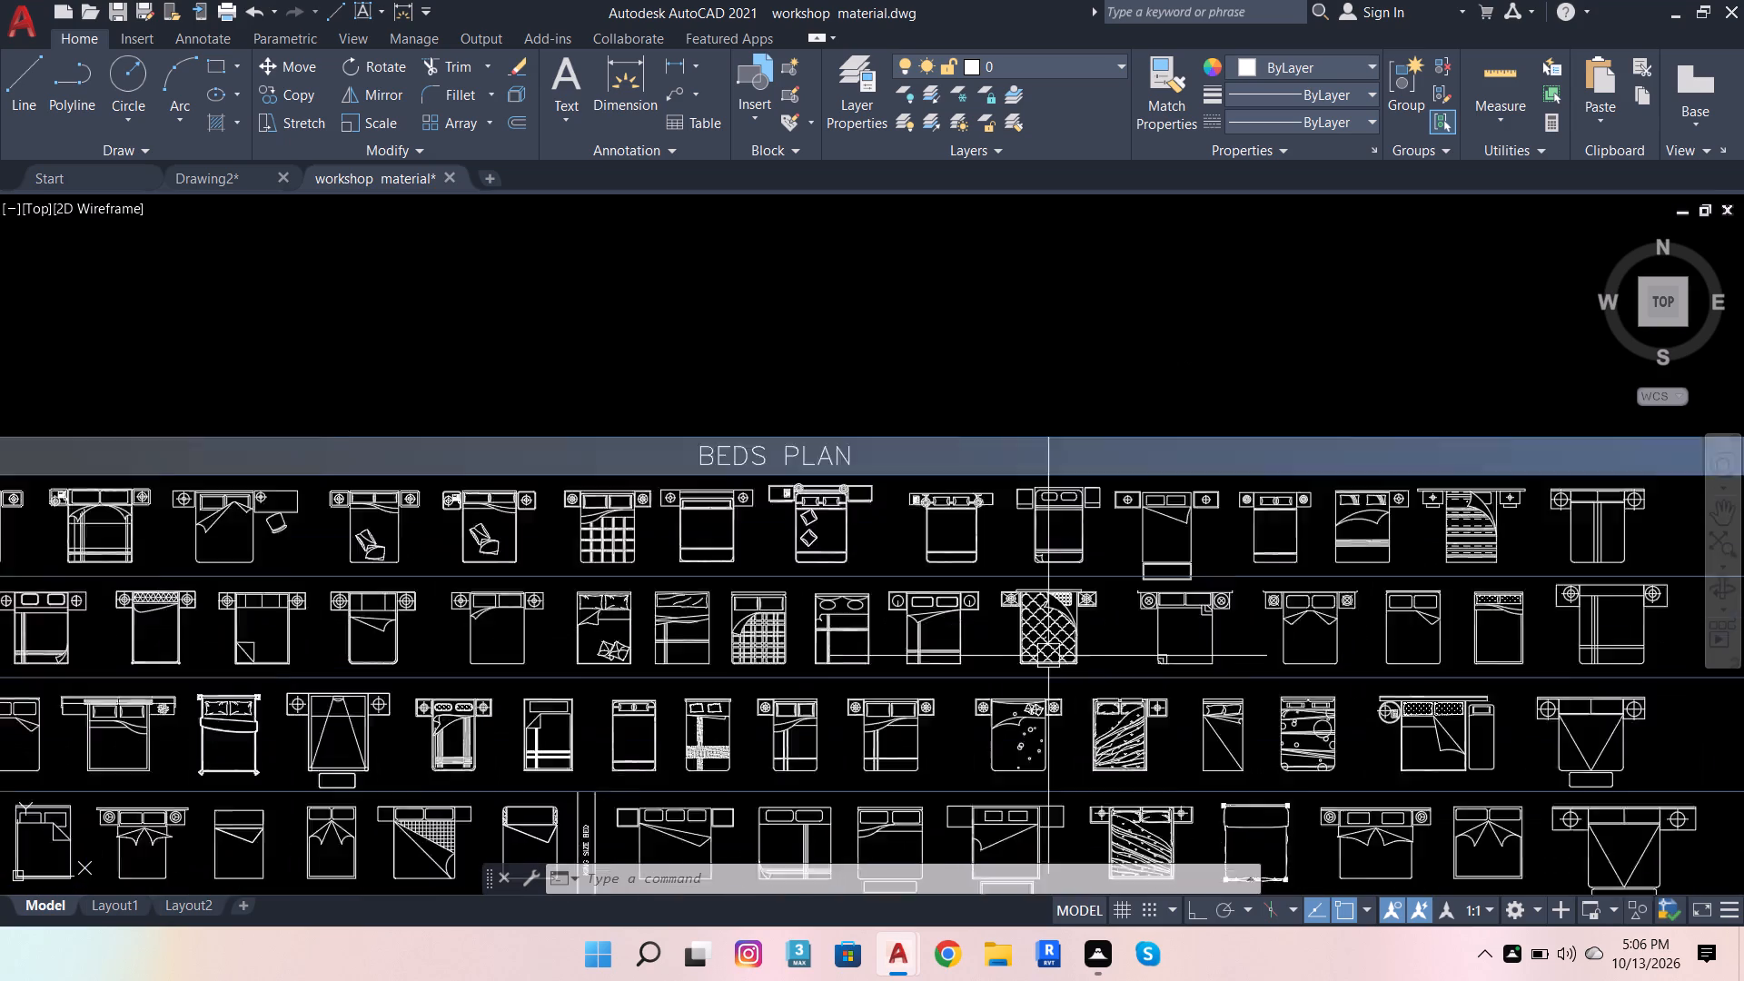
scroll(1048, 656, up, 1)
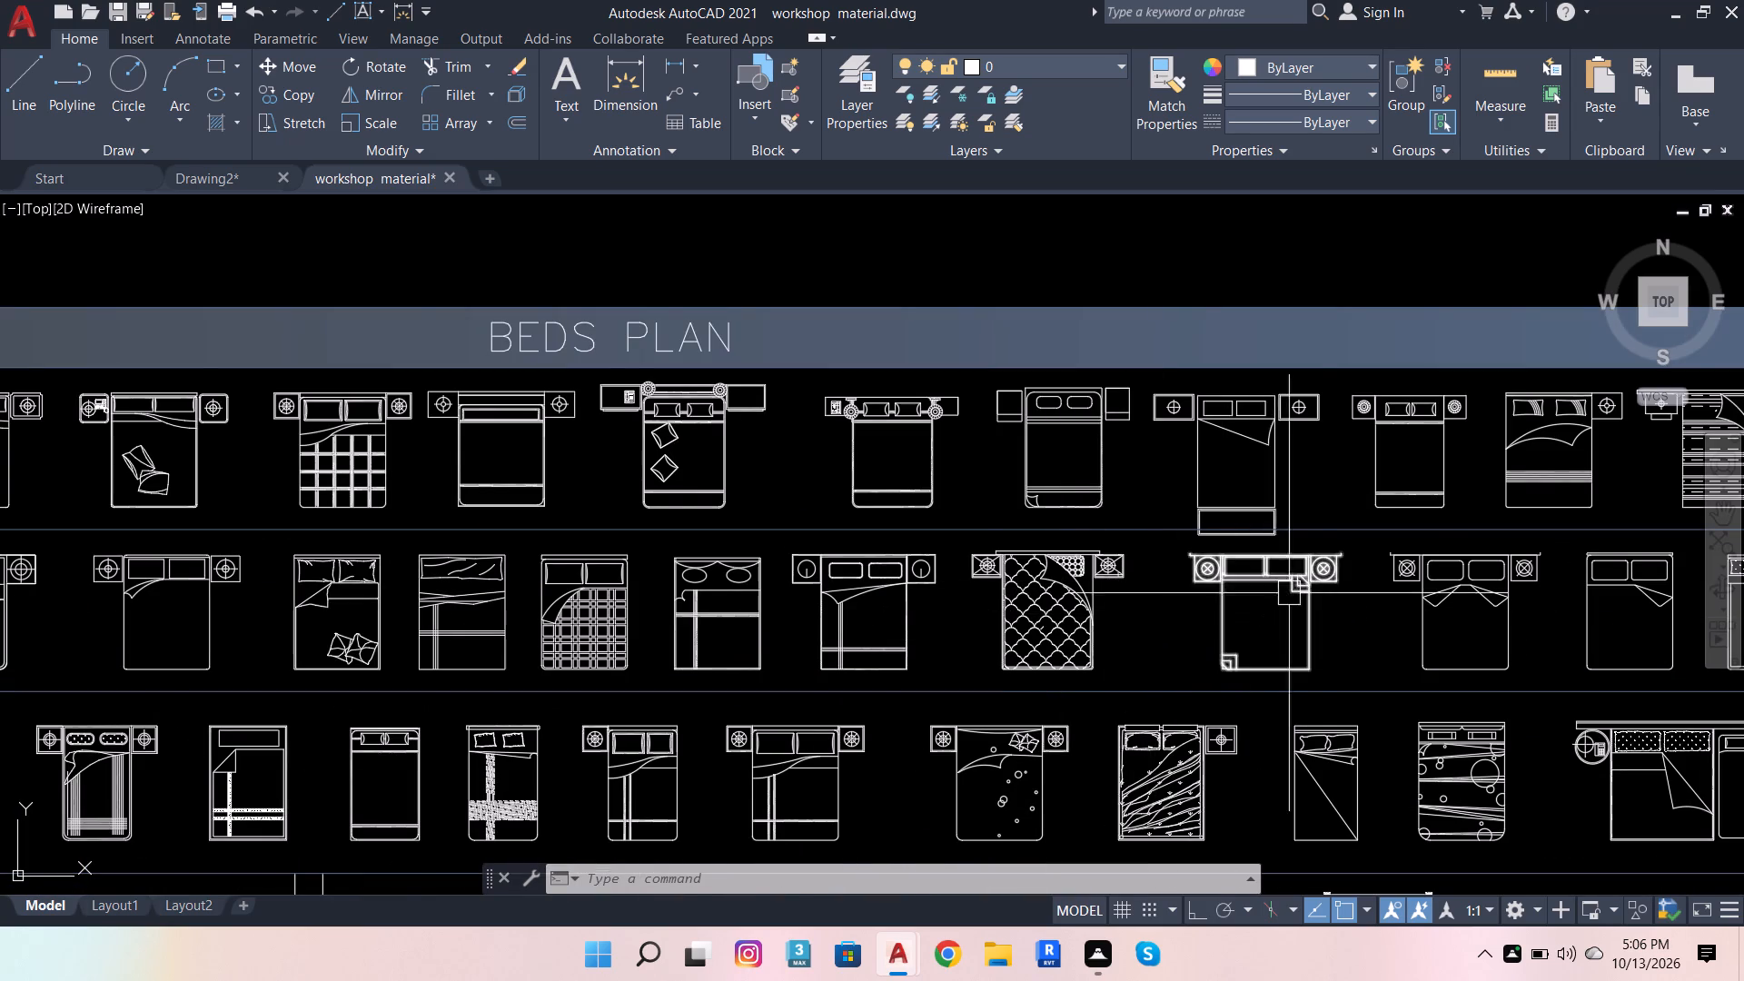
scroll(1405, 576, down, 2)
scroll(591, 560, up, 2)
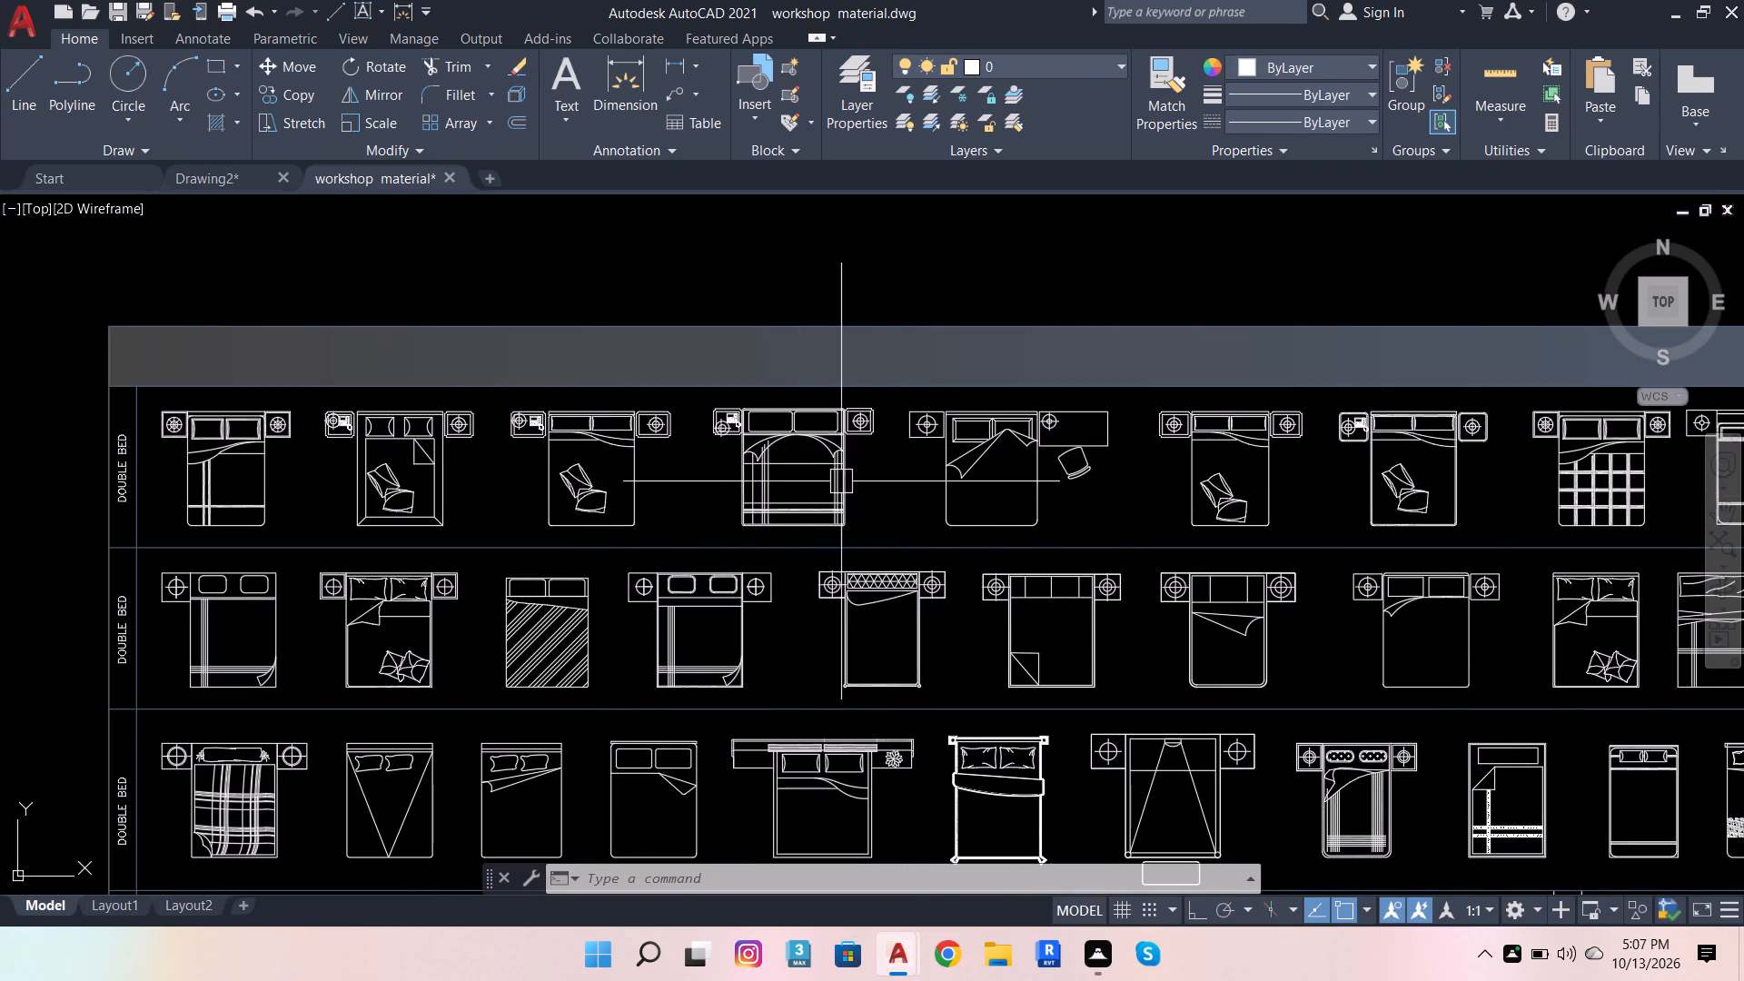
scroll(996, 484, down, 1)
scroll(1025, 735, up, 2)
scroll(984, 651, down, 2)
scroll(873, 783, up, 2)
scroll(985, 607, down, 2)
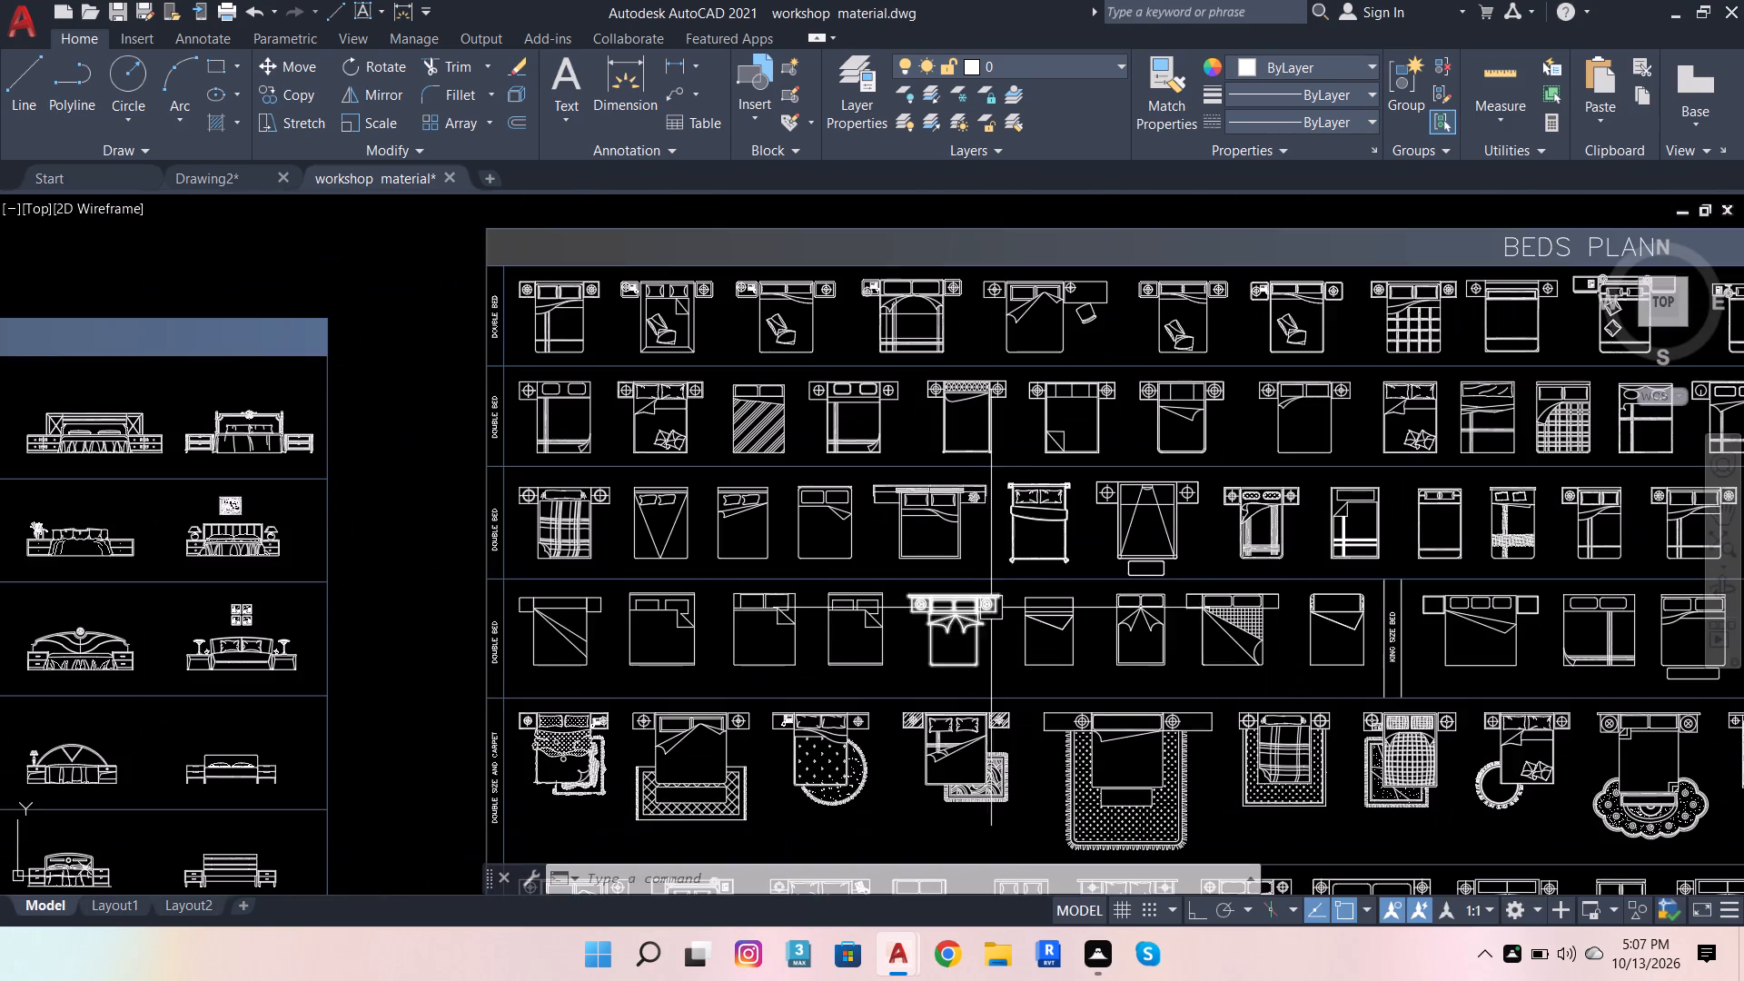
scroll(1055, 615, down, 1)
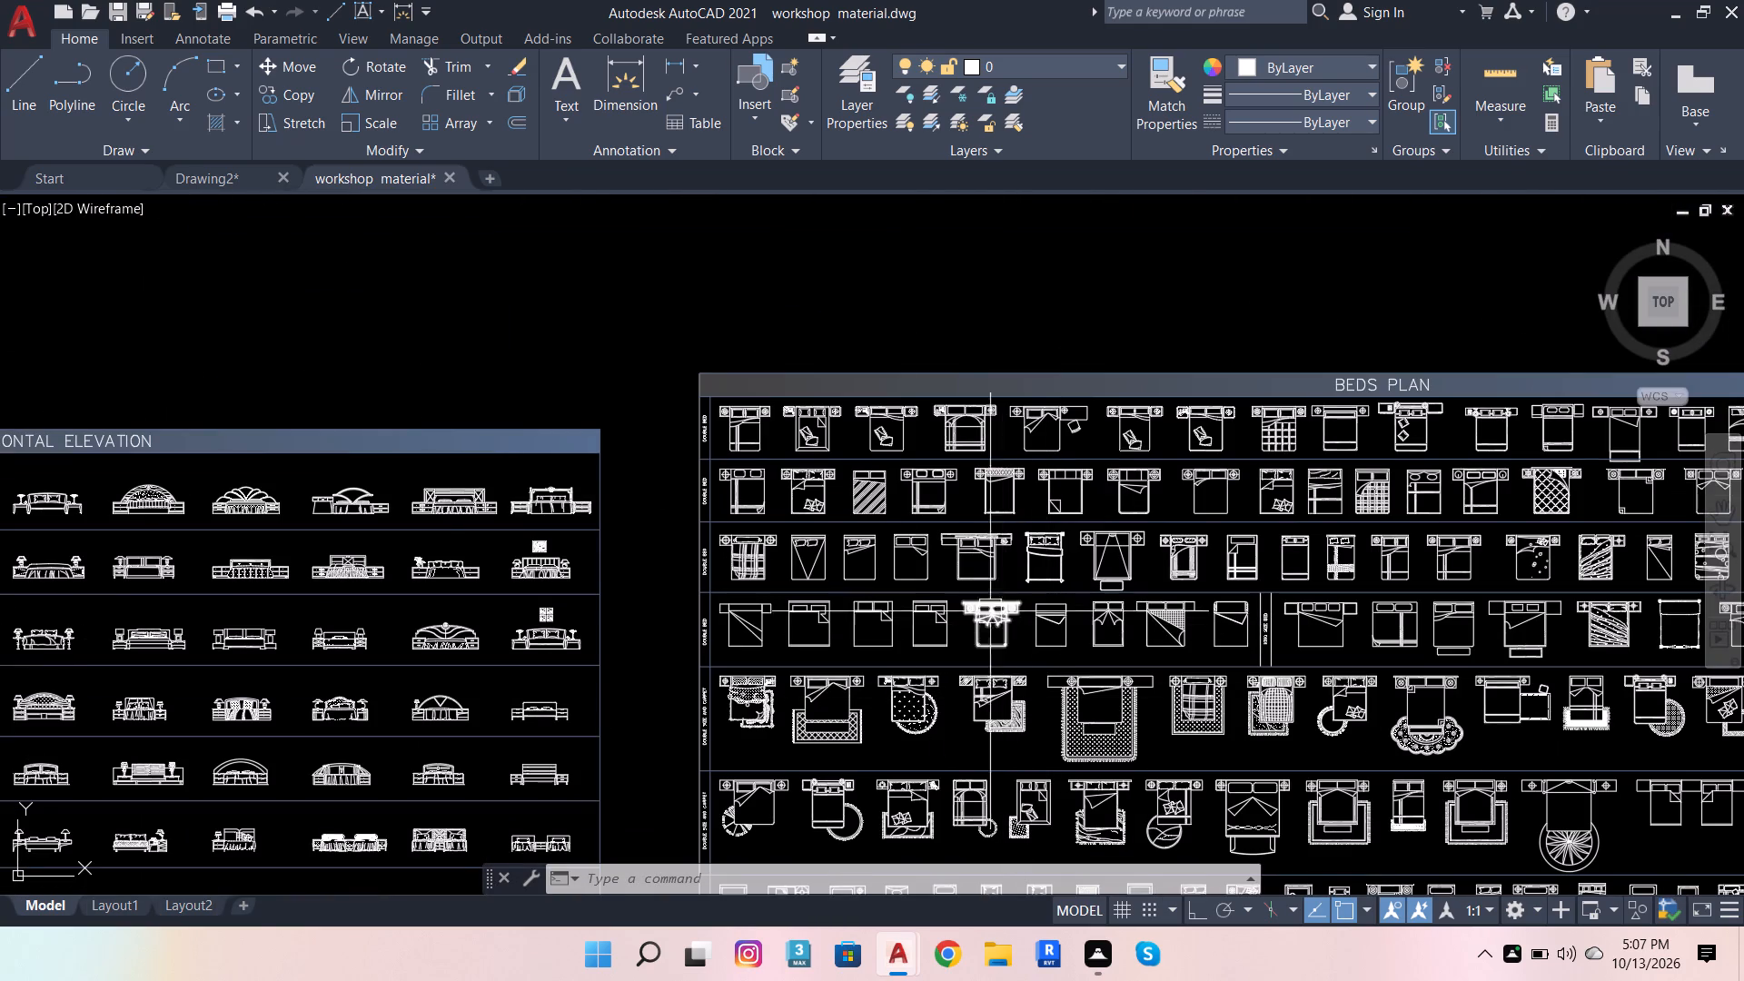
click(247, 183)
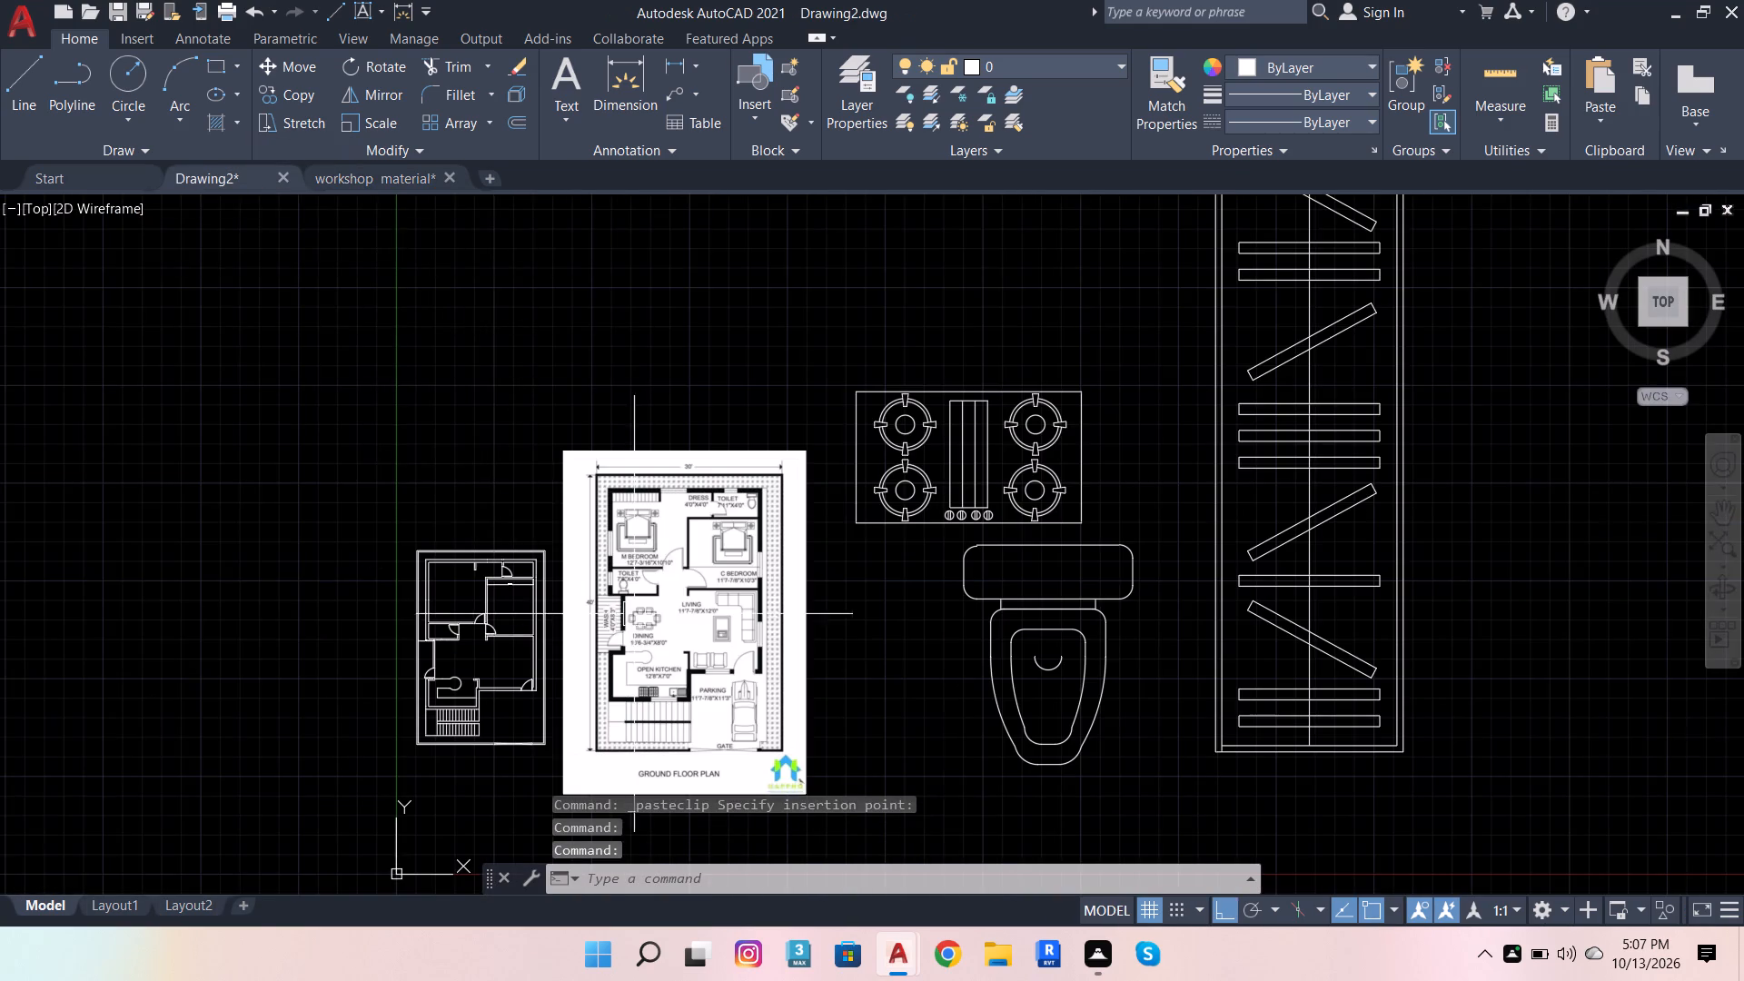
scroll(652, 616, up, 3)
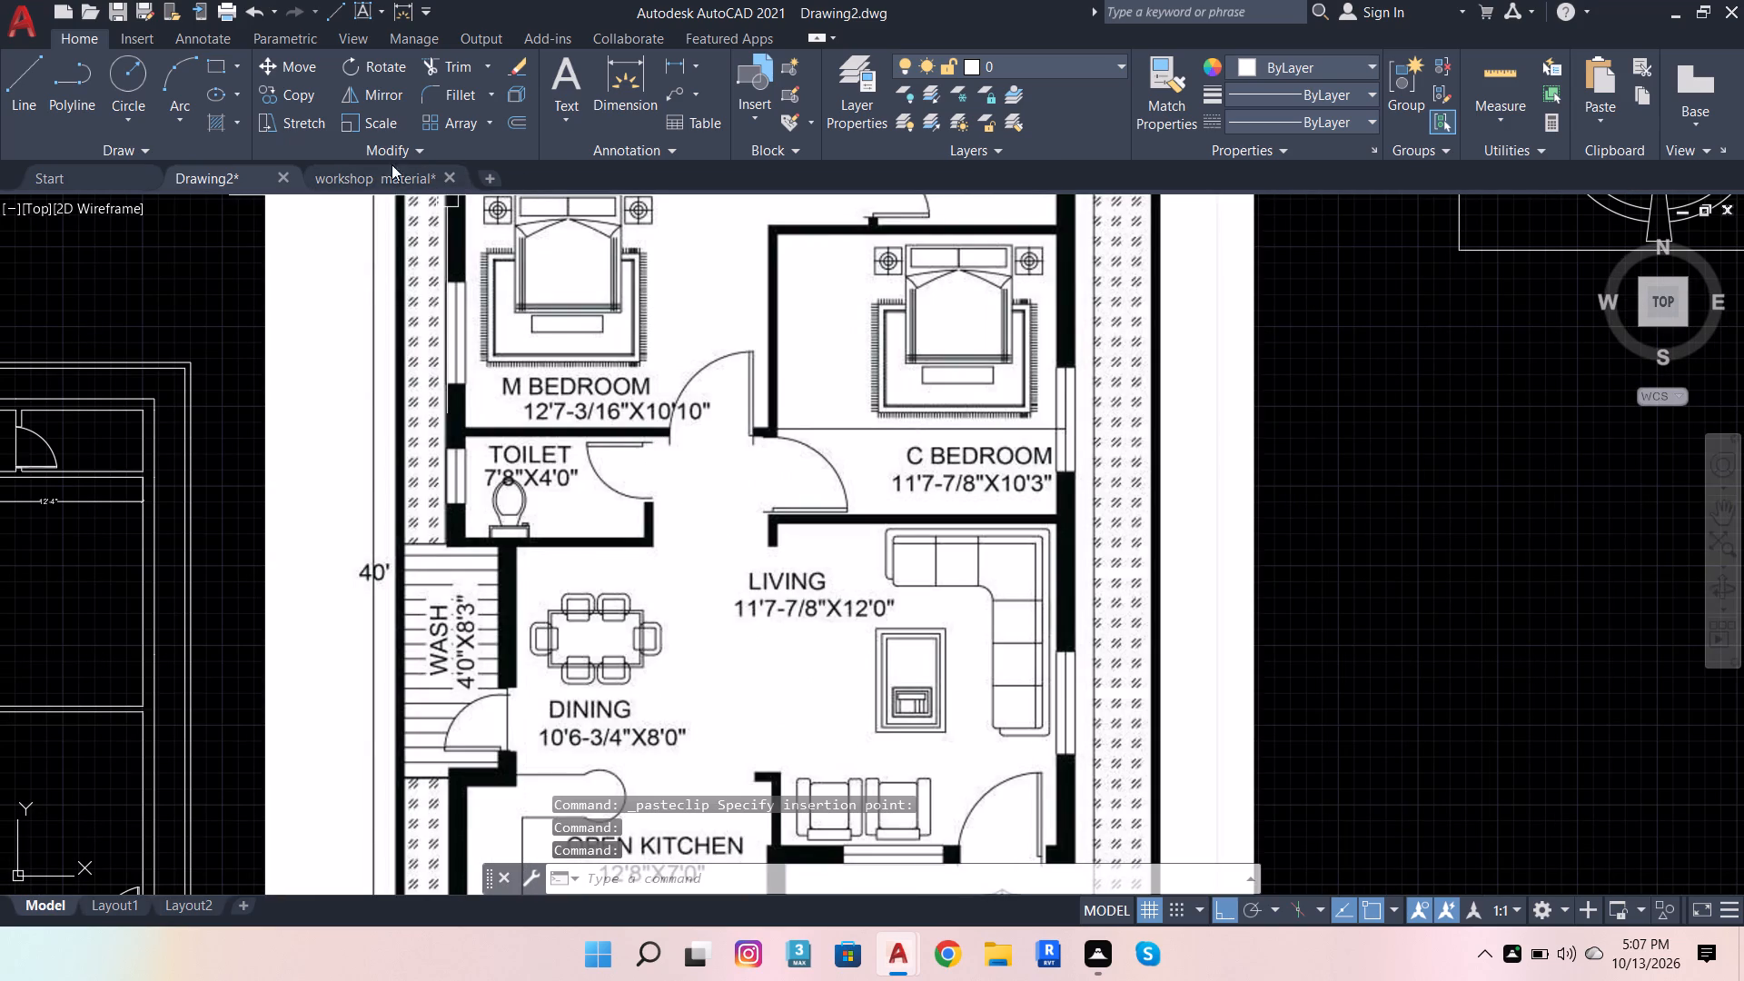
Copy the double bed with hatched nightstands and fringed corner rug from the workshop material's BEDS PLAN sheet into Drawing2, right of the wardrobe.
click(371, 174)
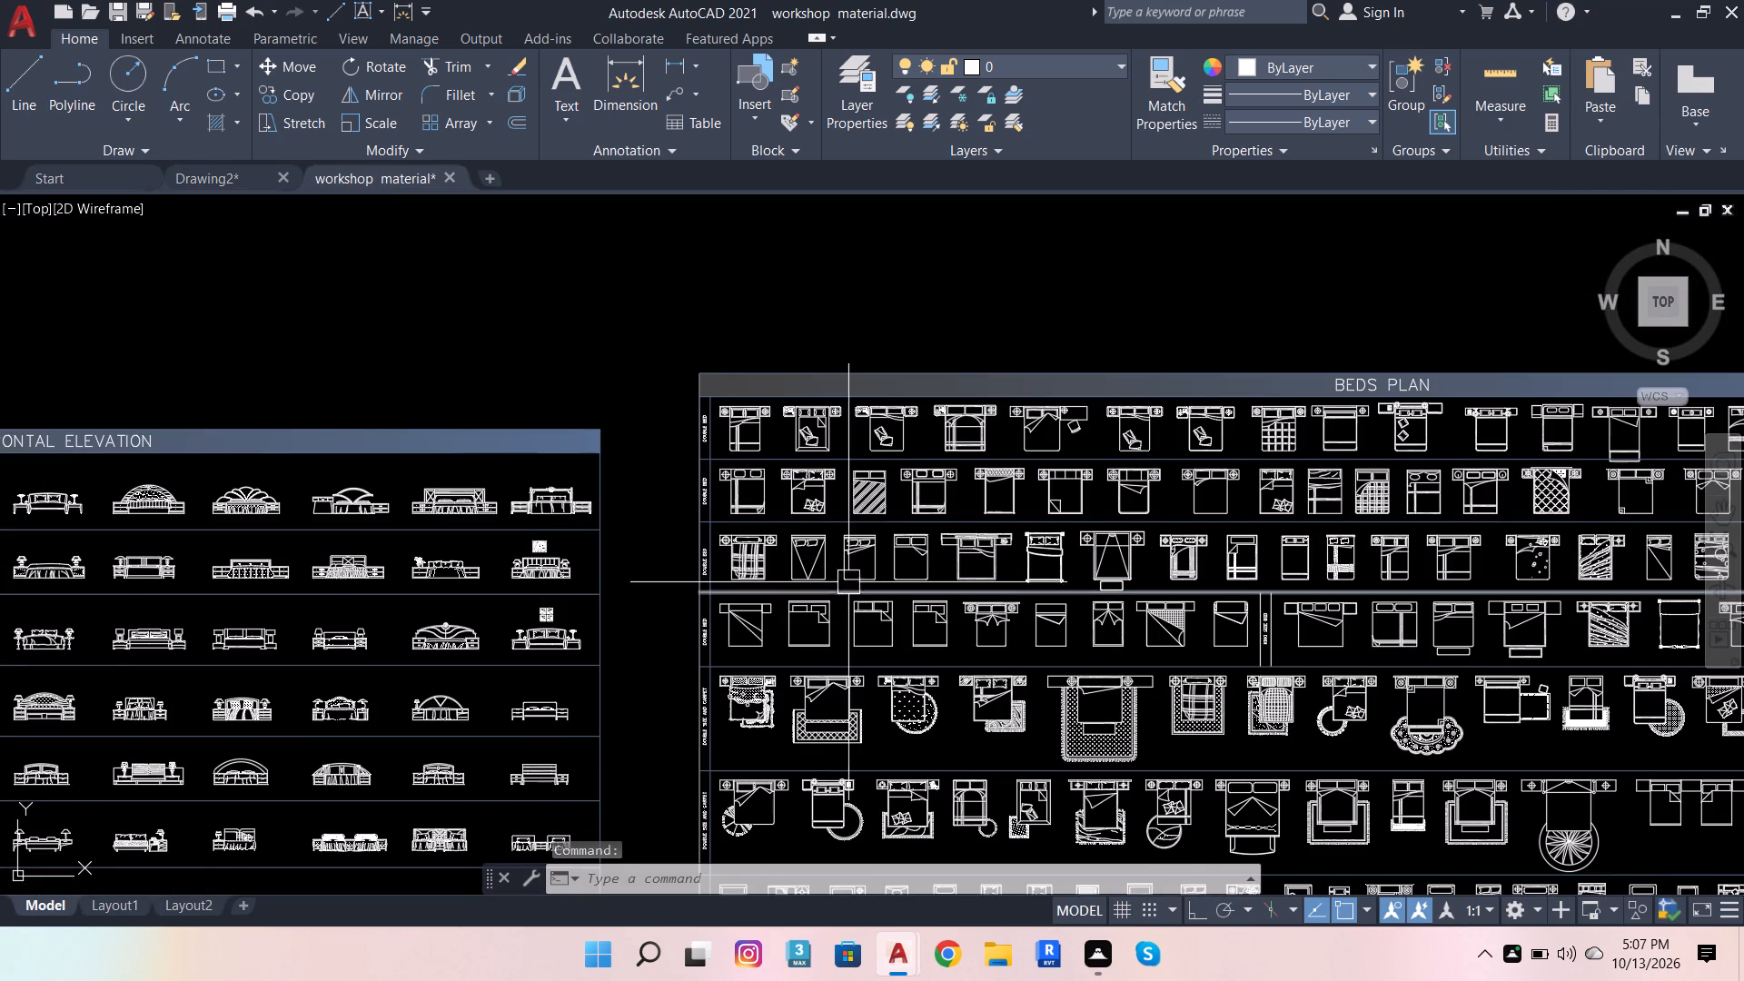
scroll(976, 724, up, 2)
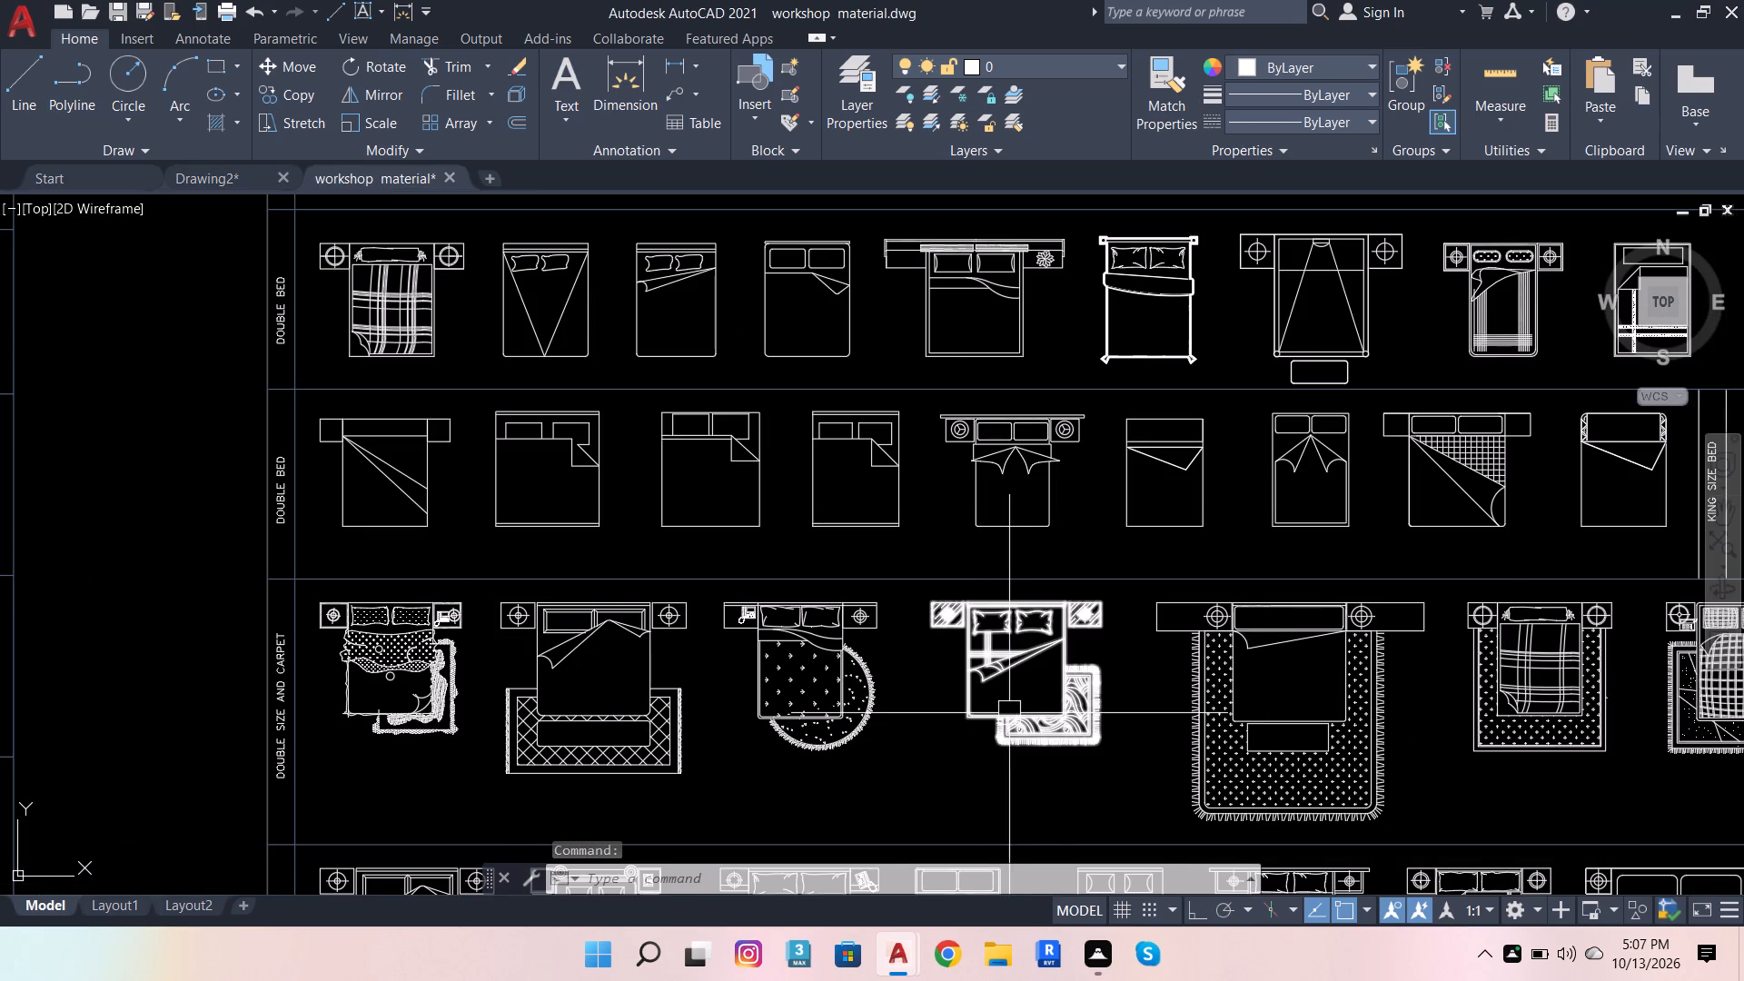
scroll(1167, 713, up, 2)
click(952, 658)
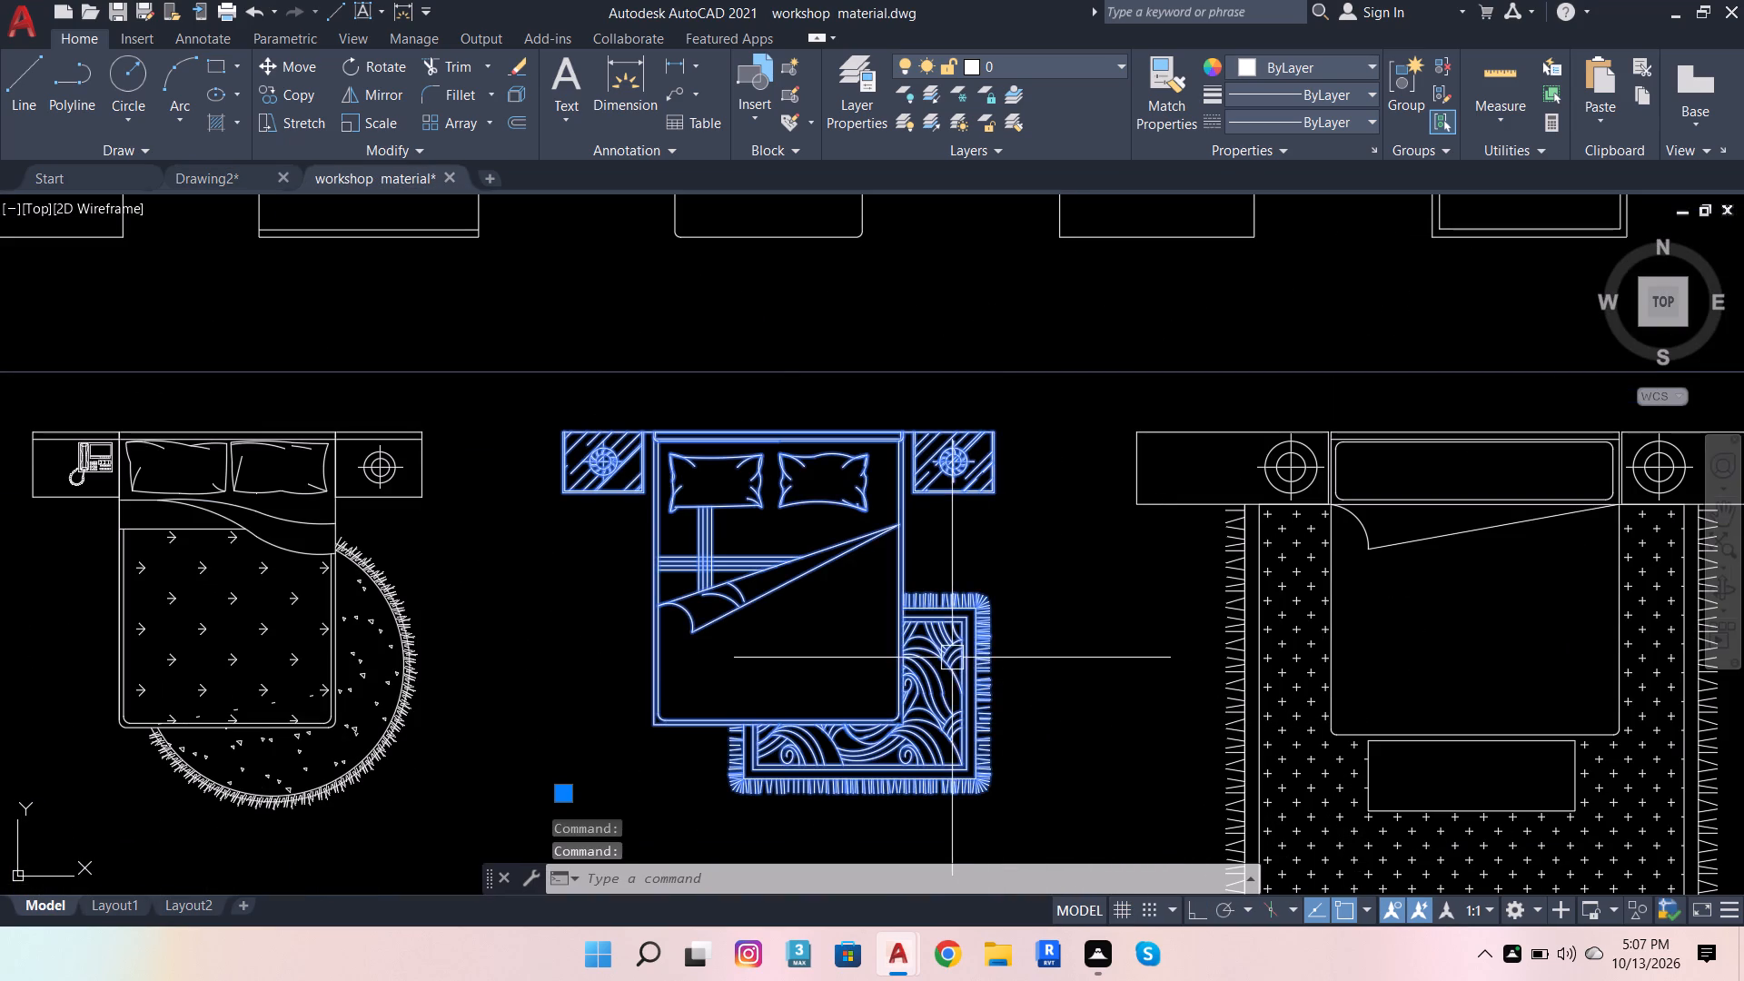
key(ctrl+c)
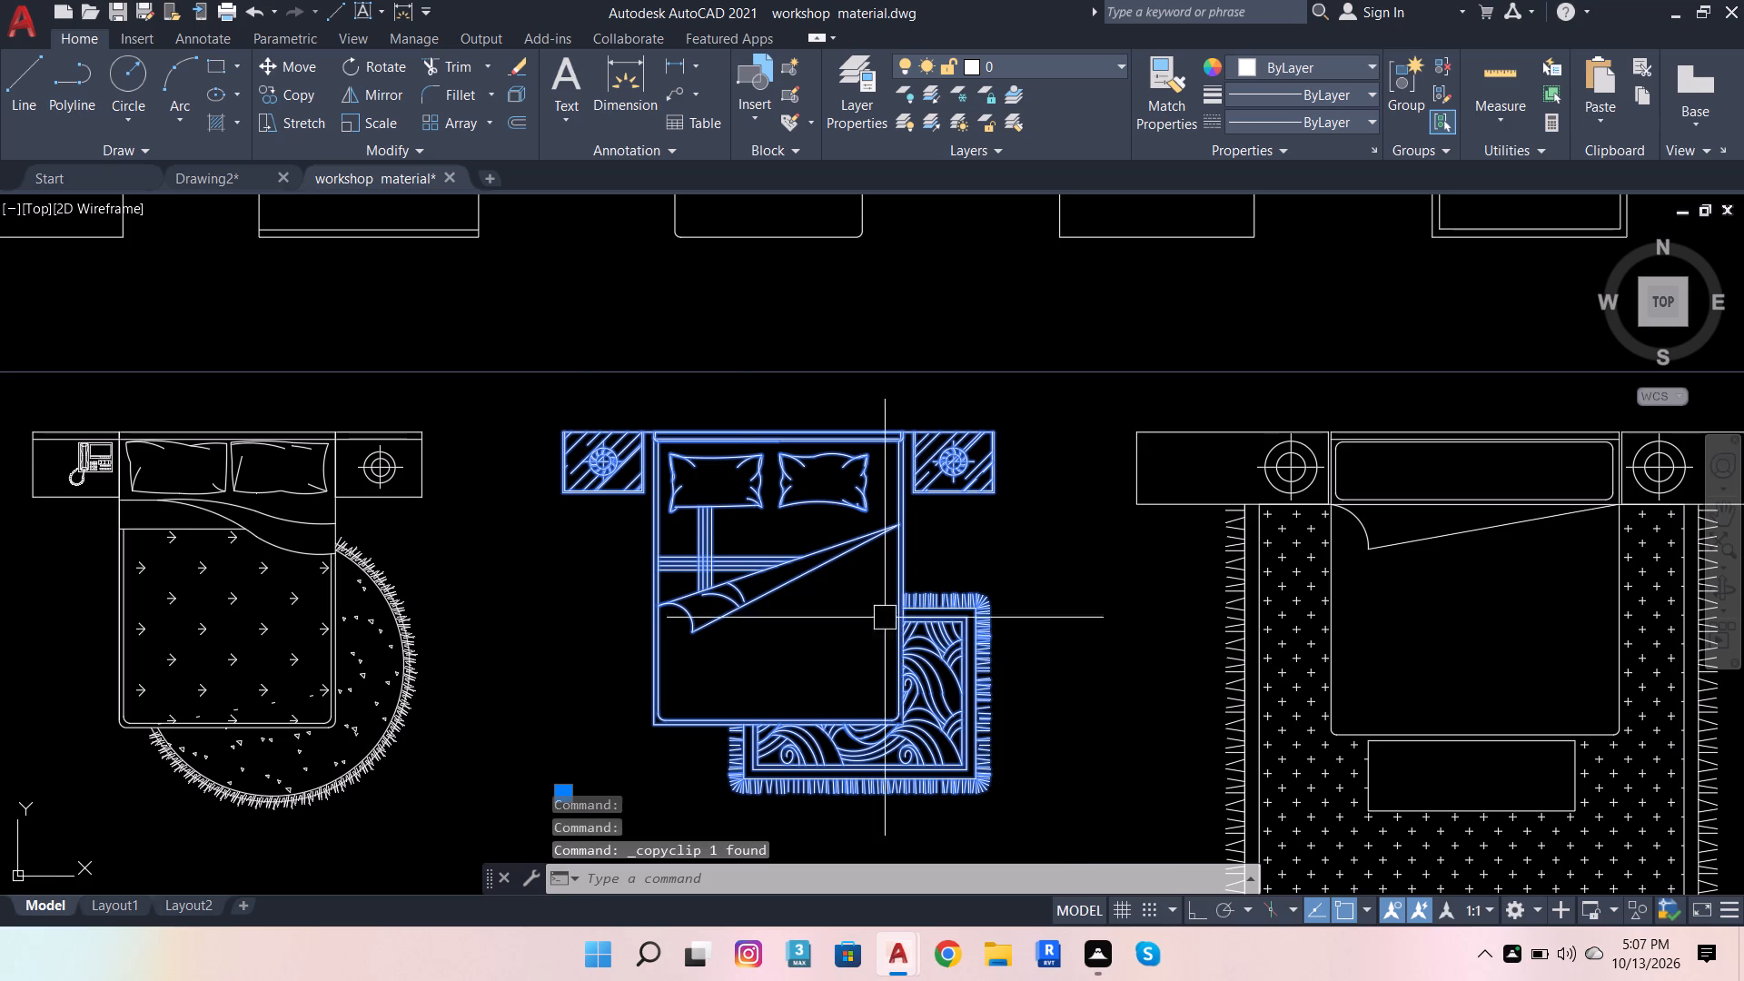
click(233, 169)
scroll(383, 468, down, 3)
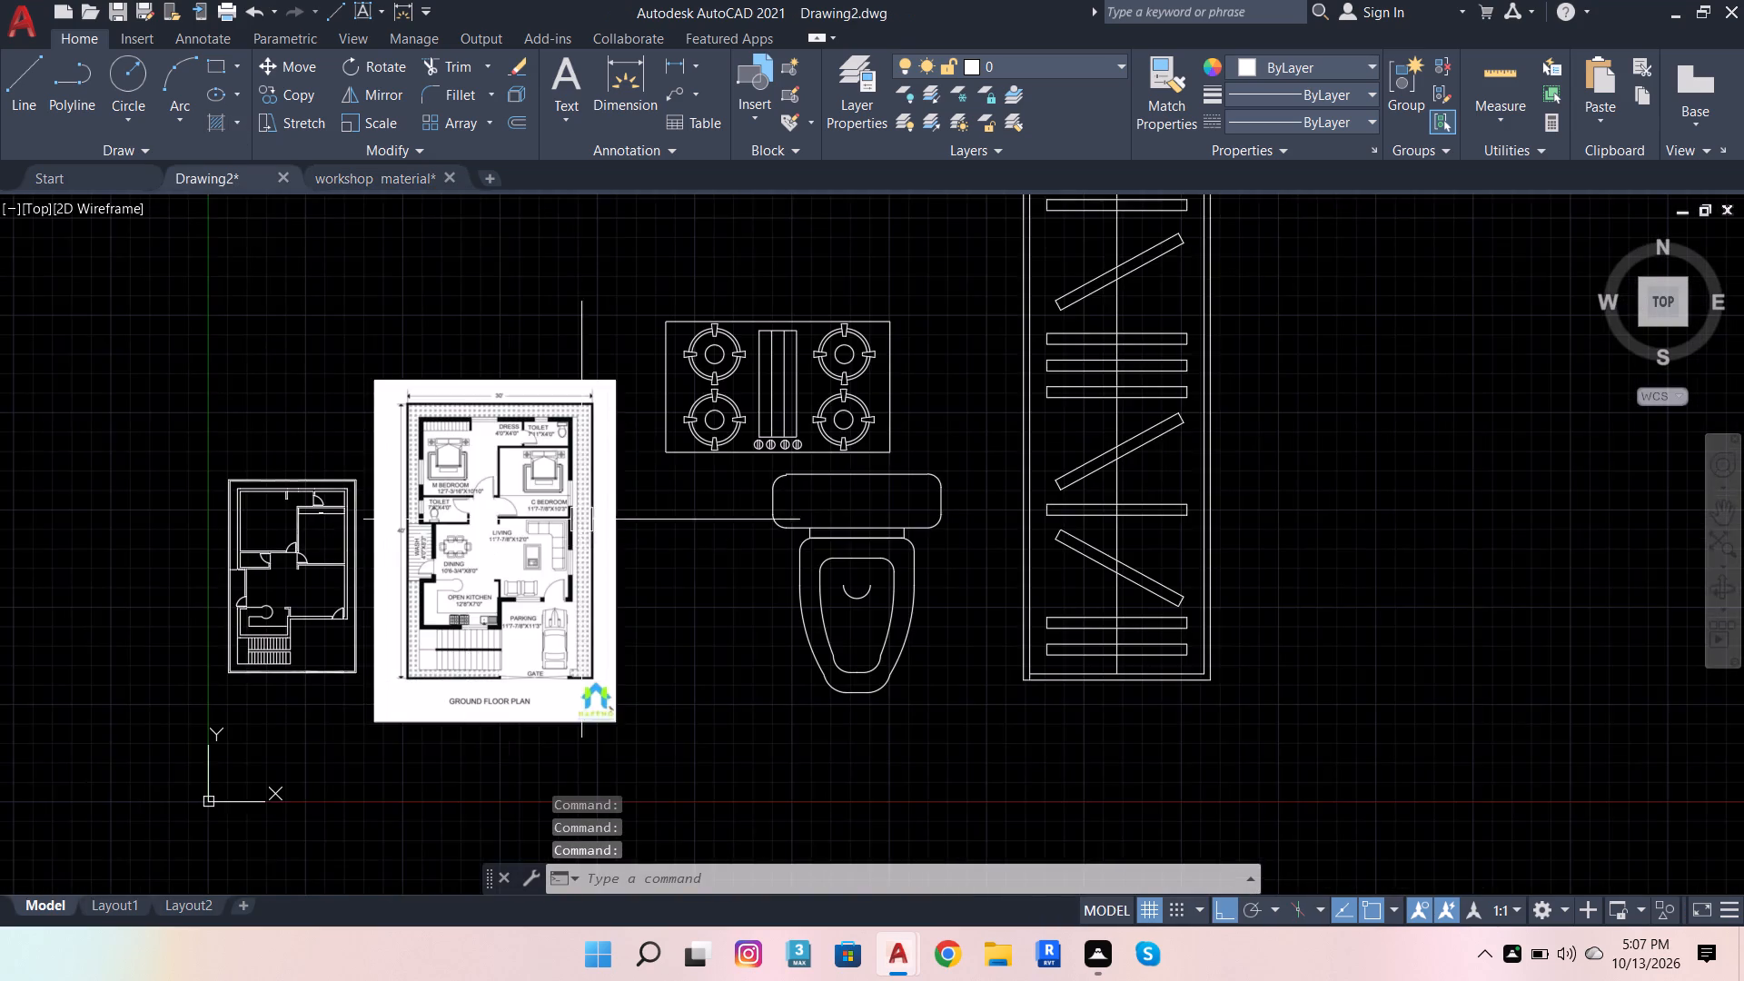
scroll(621, 558, down, 2)
key(ctrl+v)
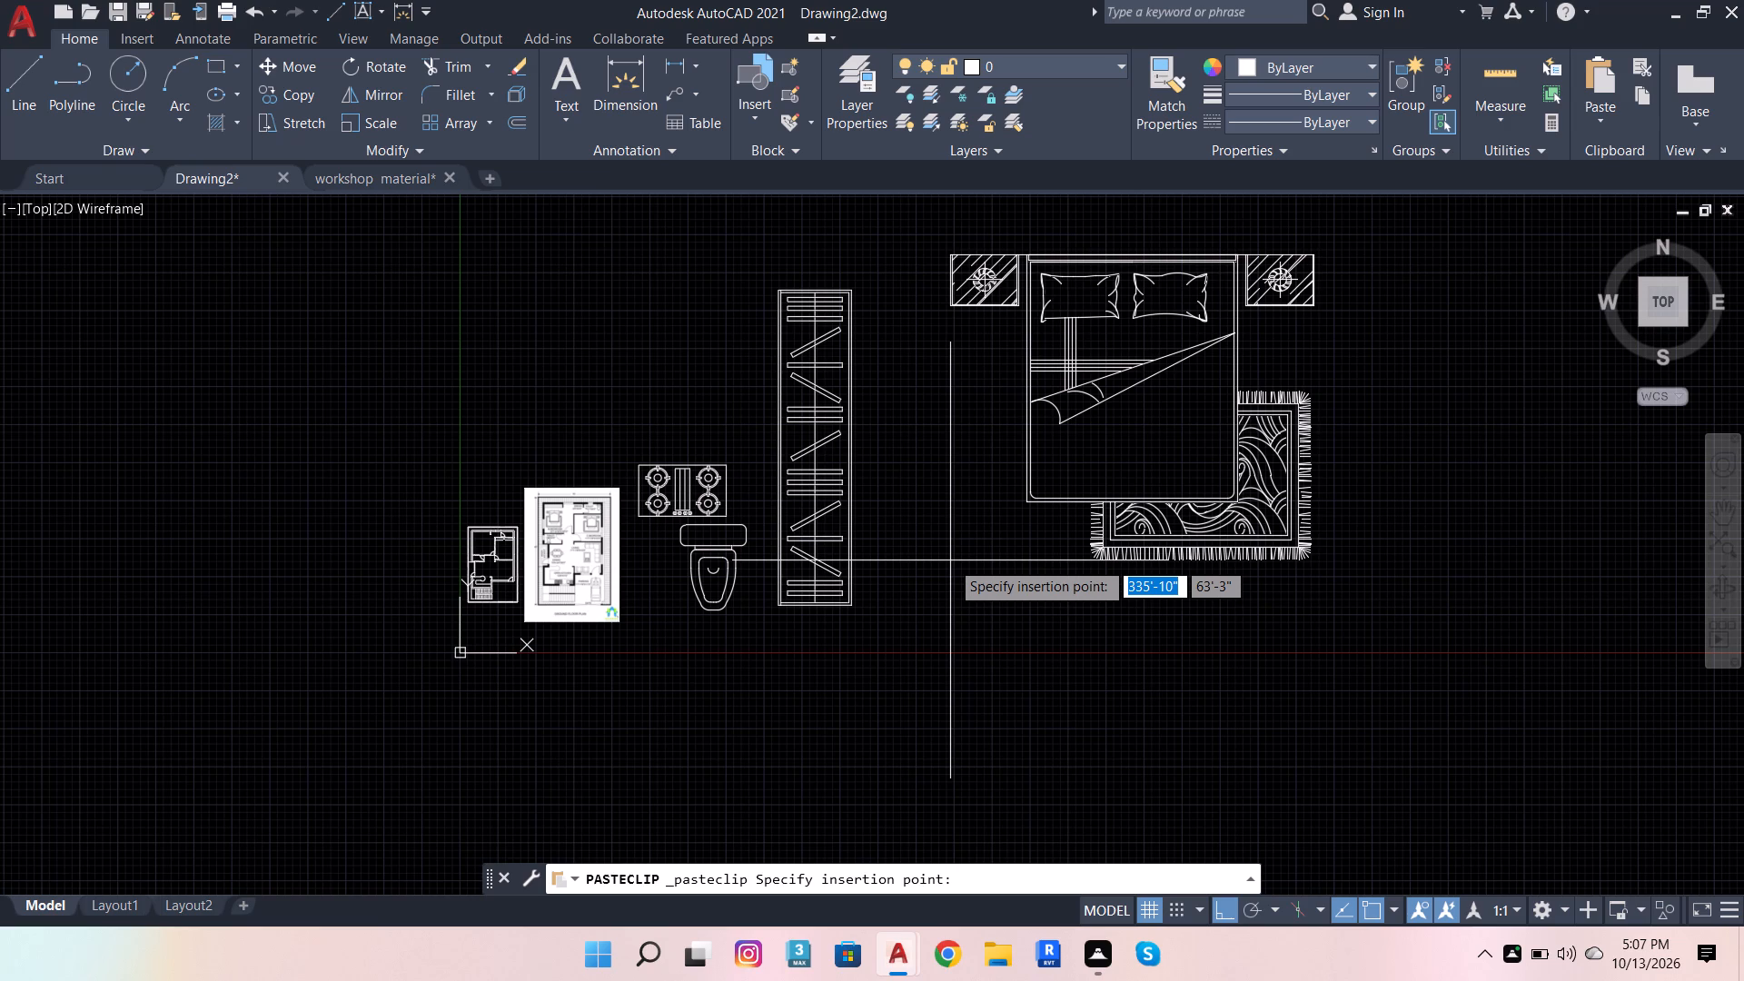
click(908, 583)
Look through the workshop material's auxiliary furniture and armchair sheets, and check the reference floor plan for the next furniture piece.
click(390, 179)
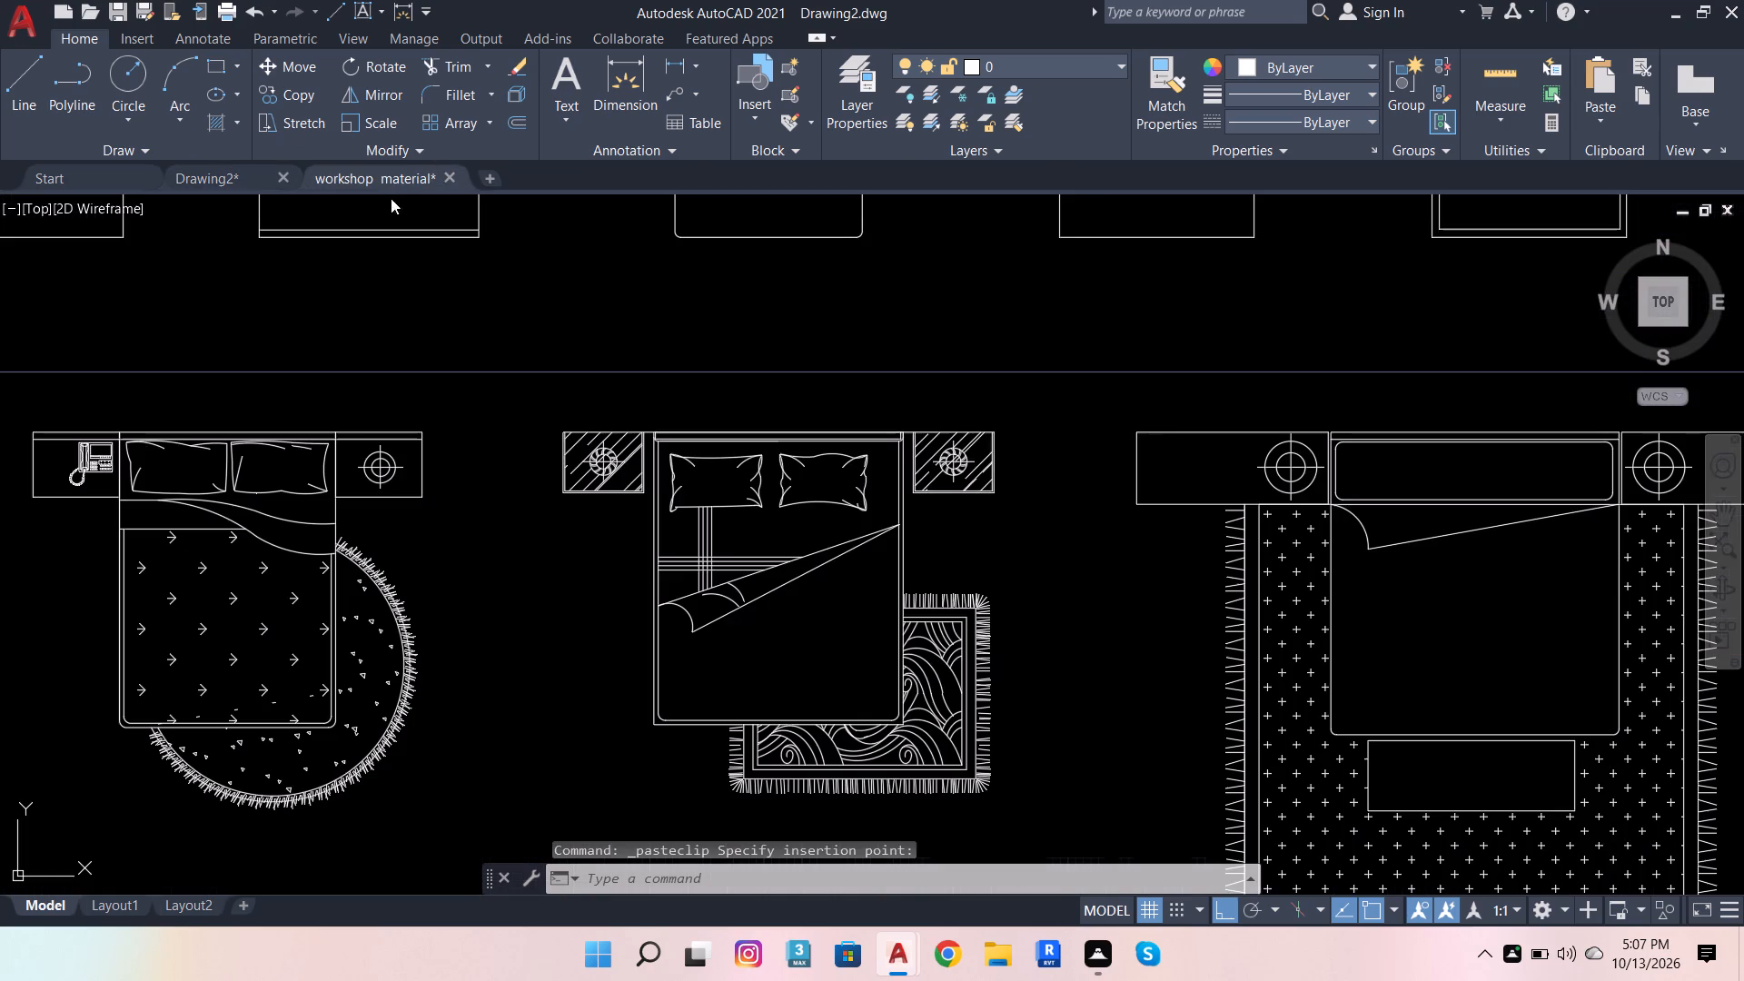
scroll(623, 342, down, 2)
scroll(618, 186, down, 5)
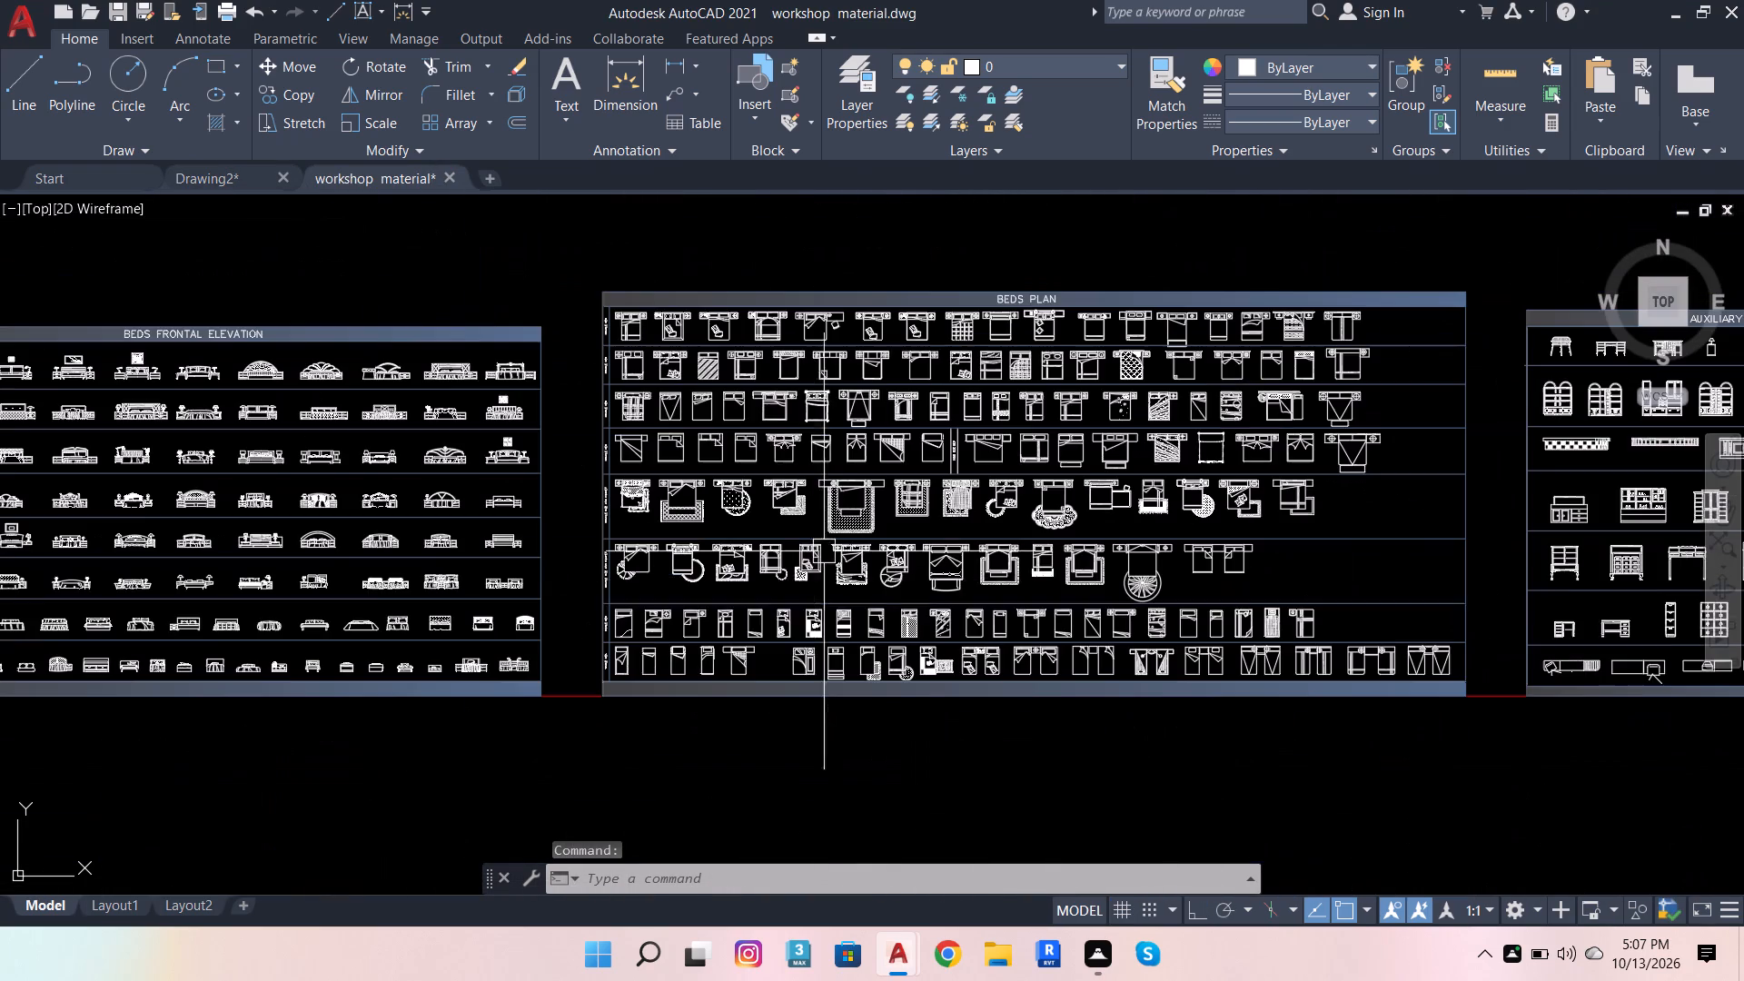
scroll(812, 587, down, 3)
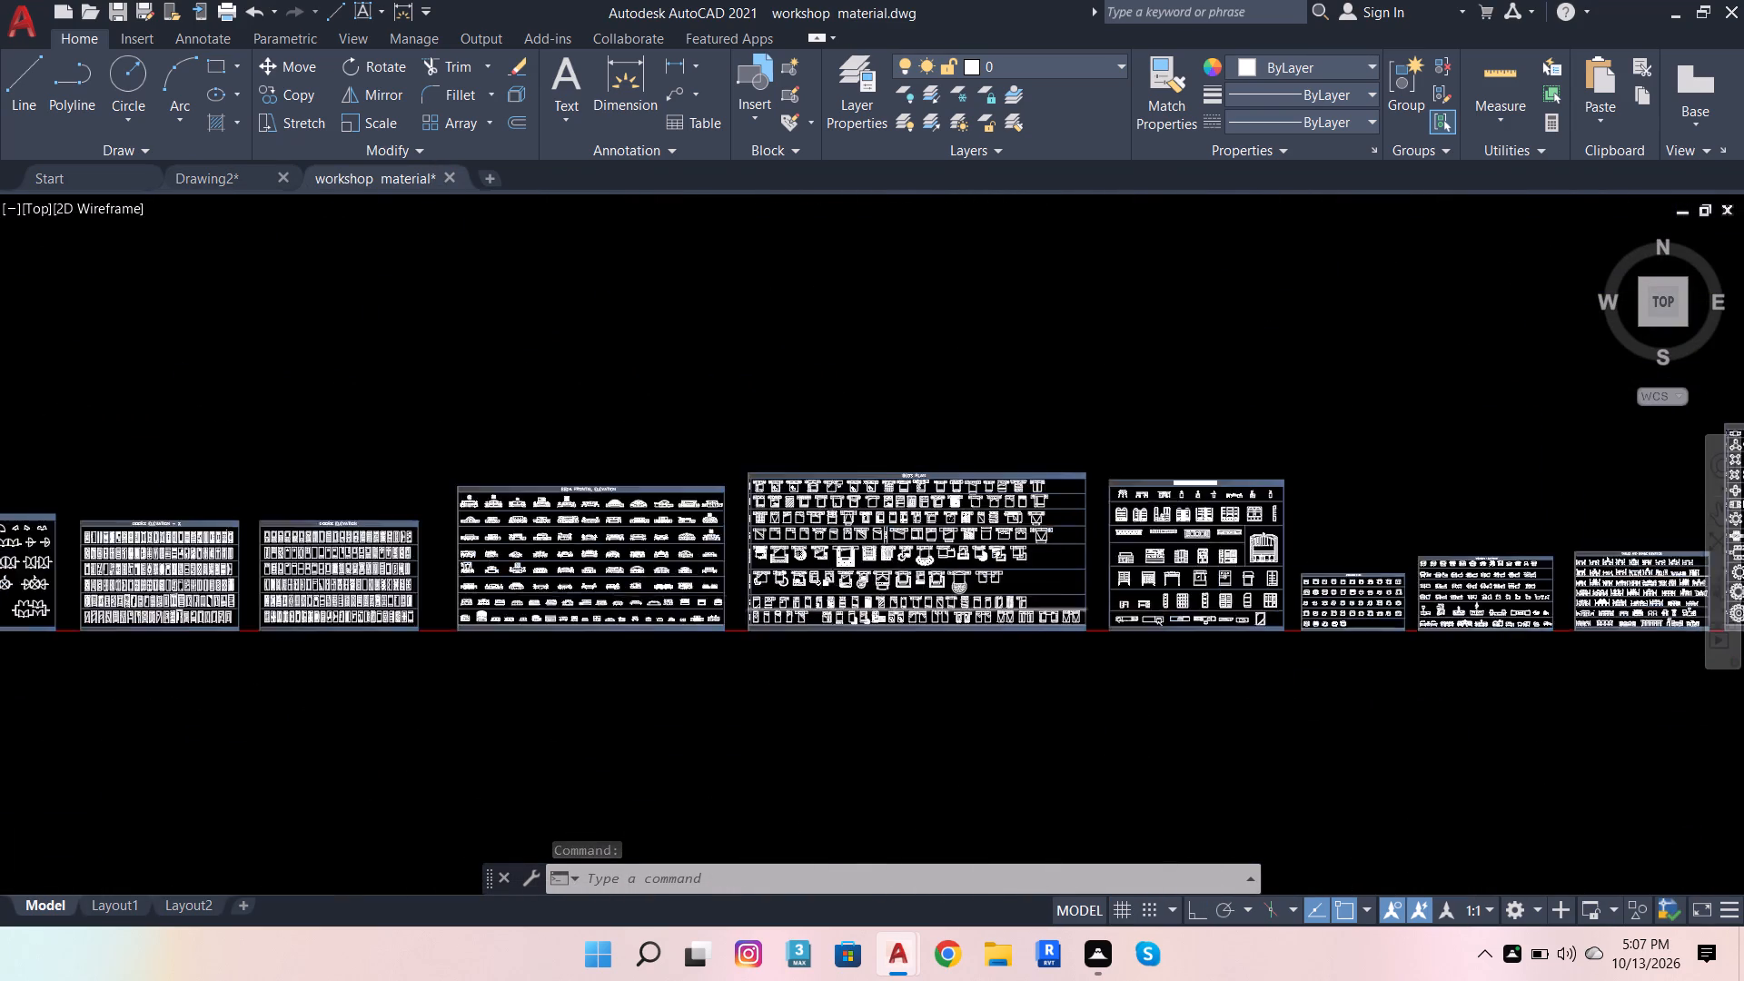
scroll(1124, 601, up, 6)
scroll(996, 649, down, 2)
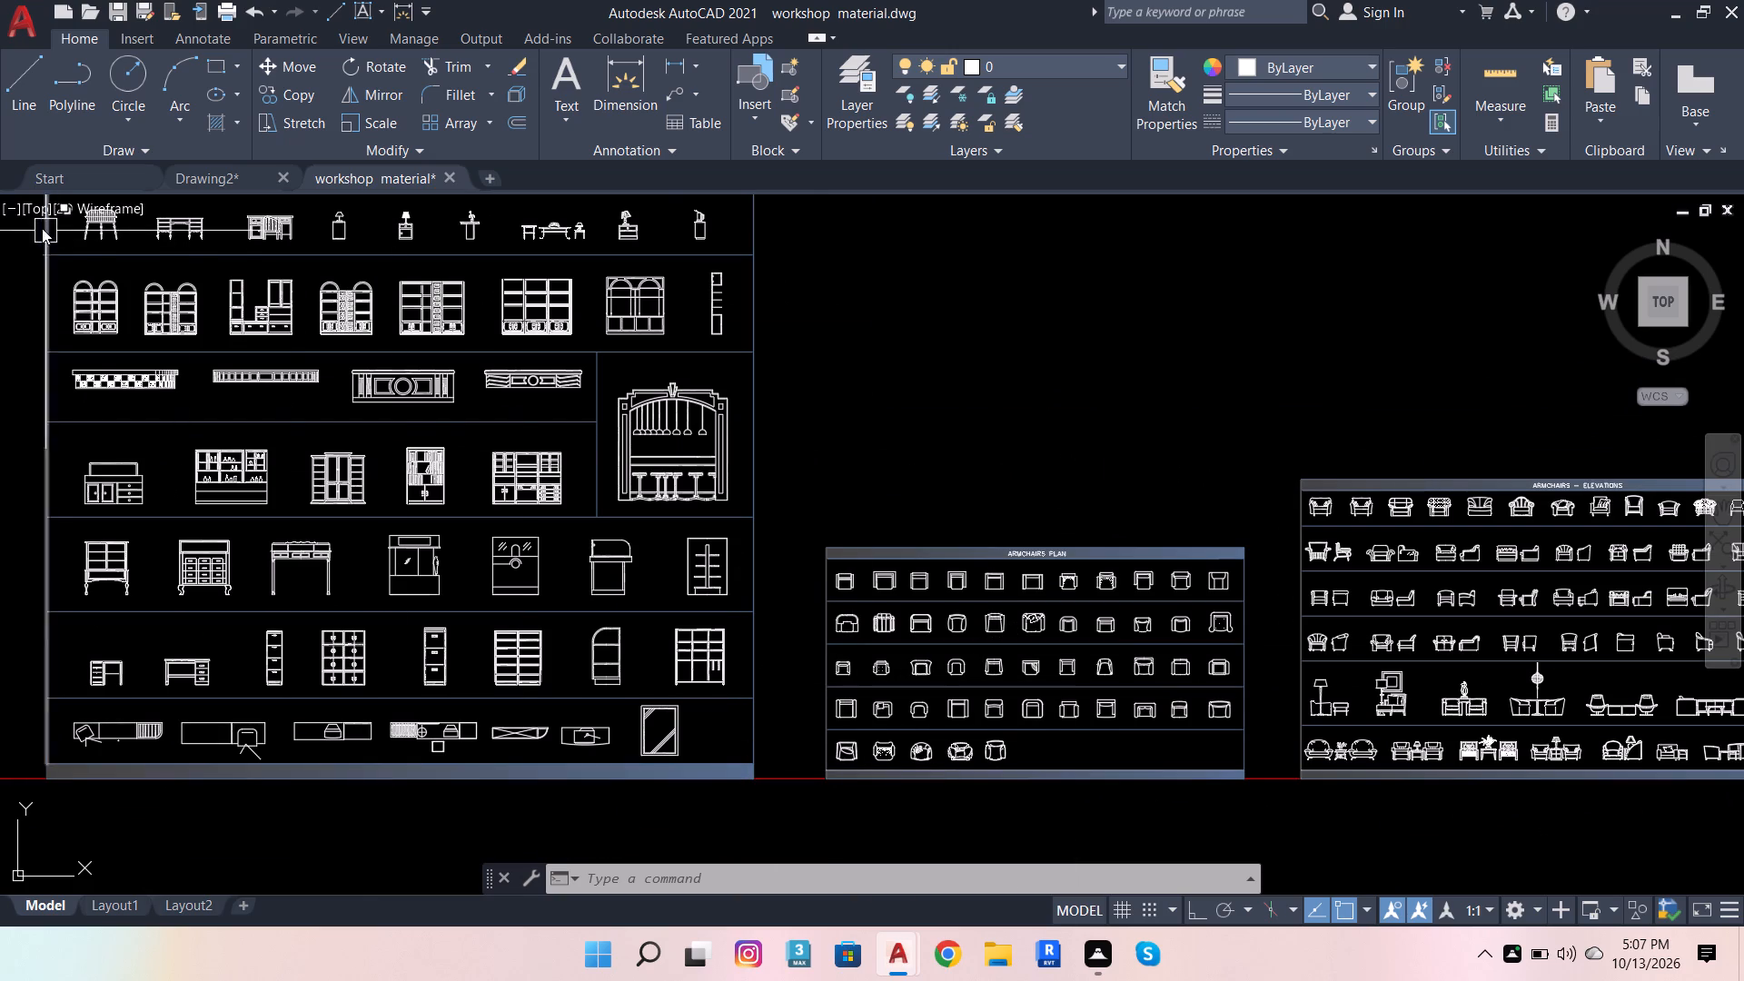
click(222, 177)
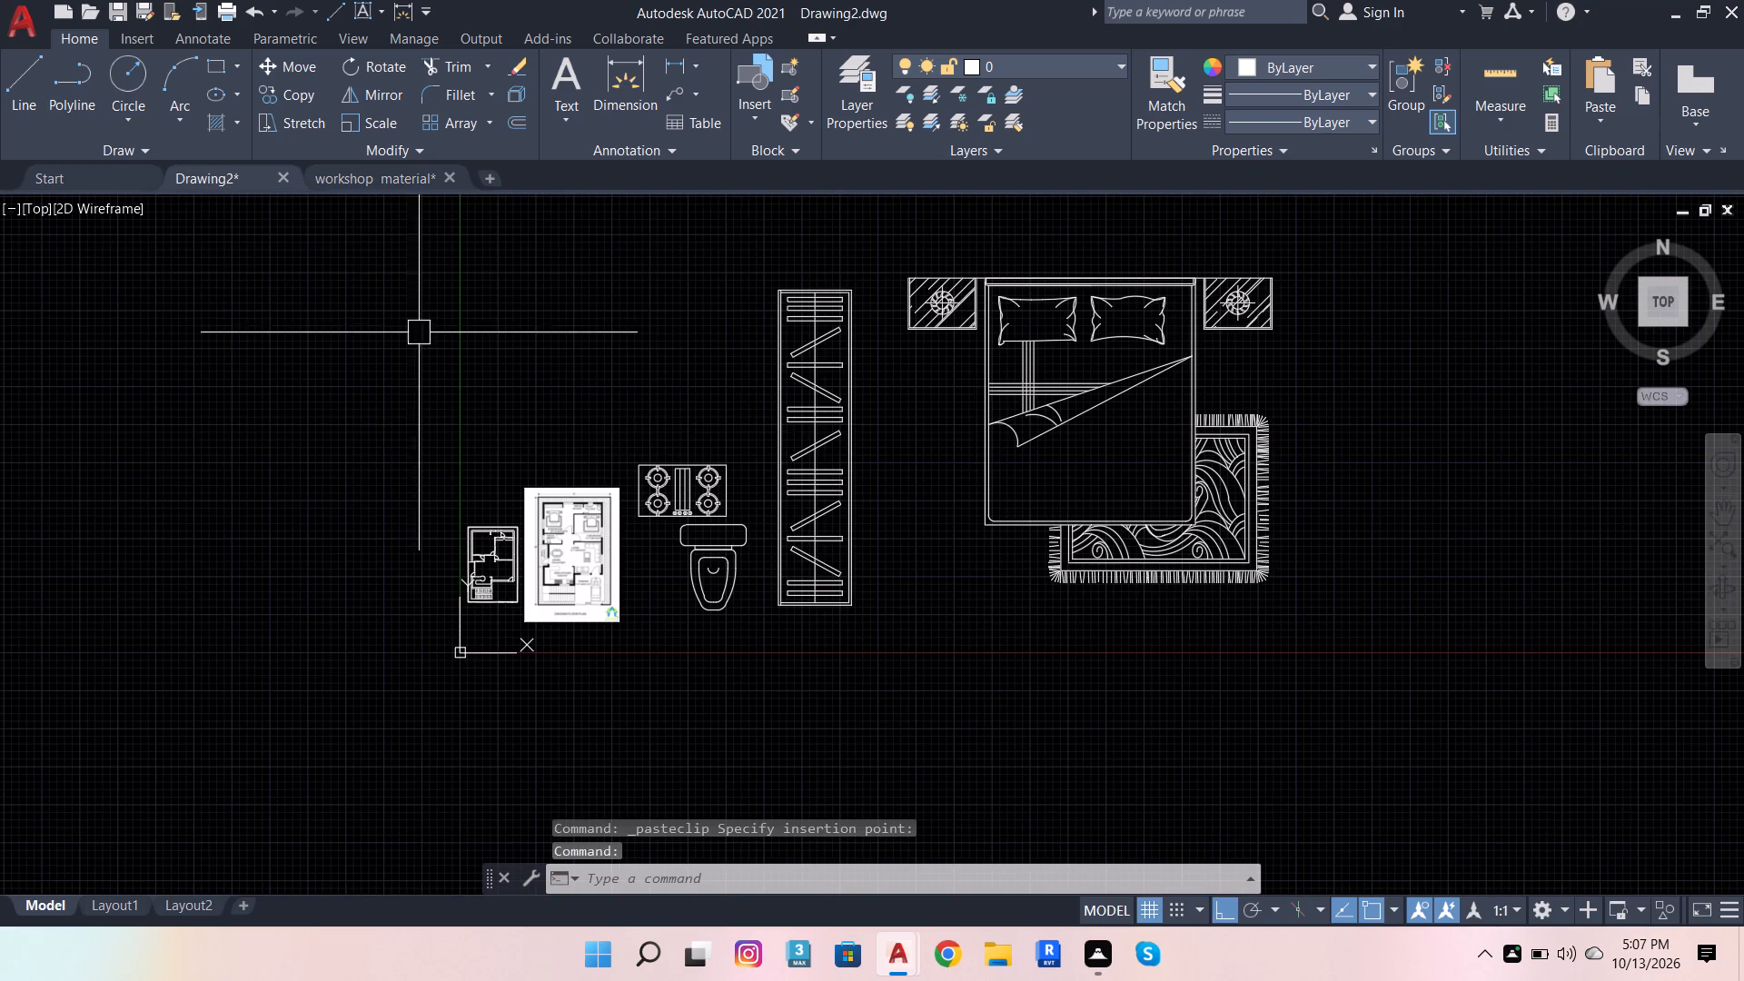
scroll(541, 548, up, 4)
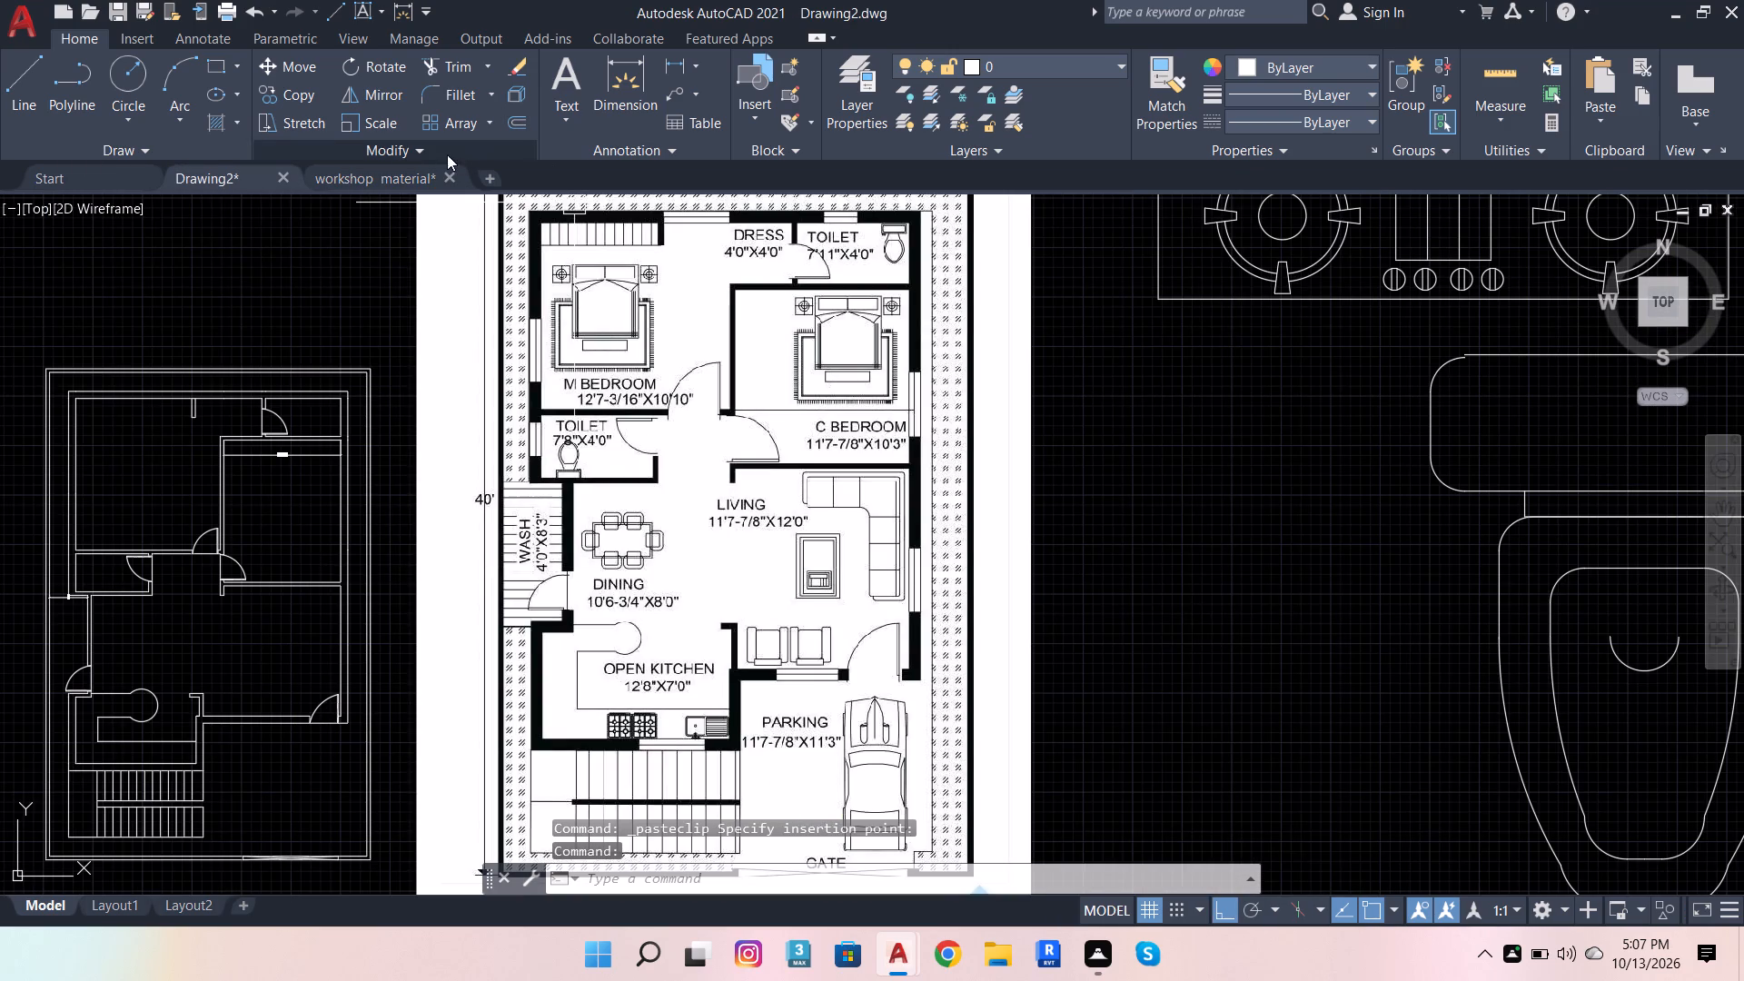
Look through the workshop material's TABLES PLAN sheet for a six-chair rectangular table like the one in the reference plan's dining area.
click(378, 170)
scroll(867, 558, down, 3)
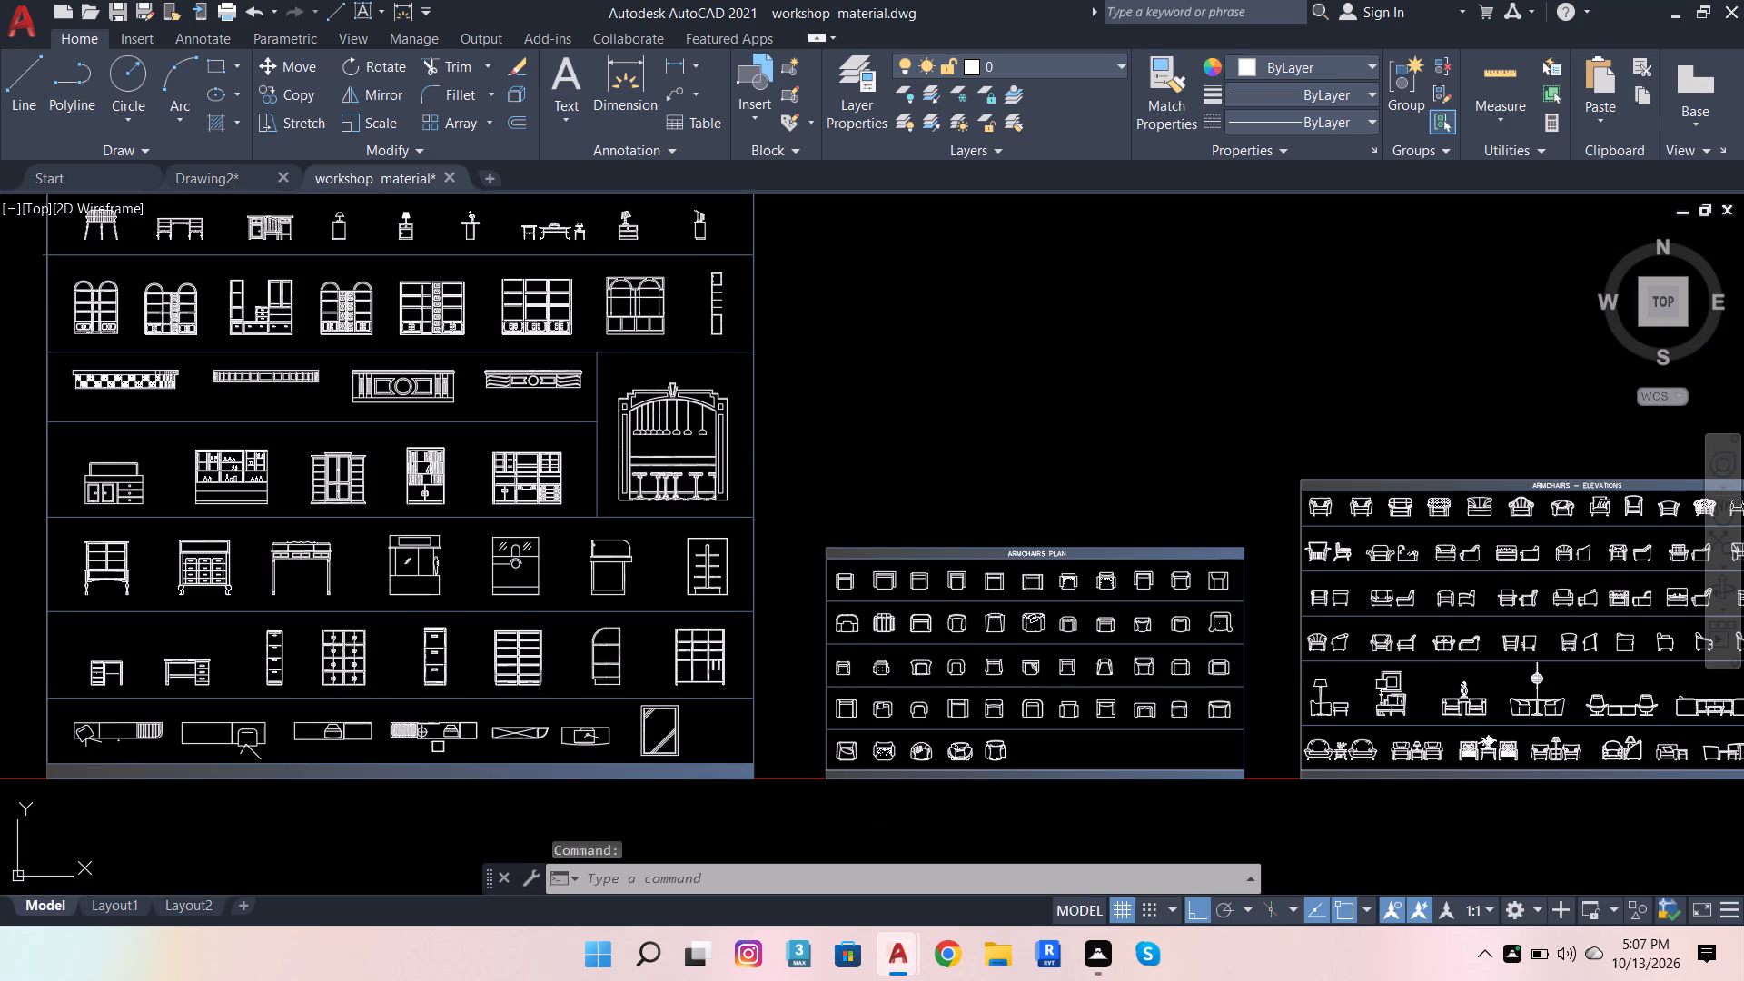
scroll(654, 510, down, 1)
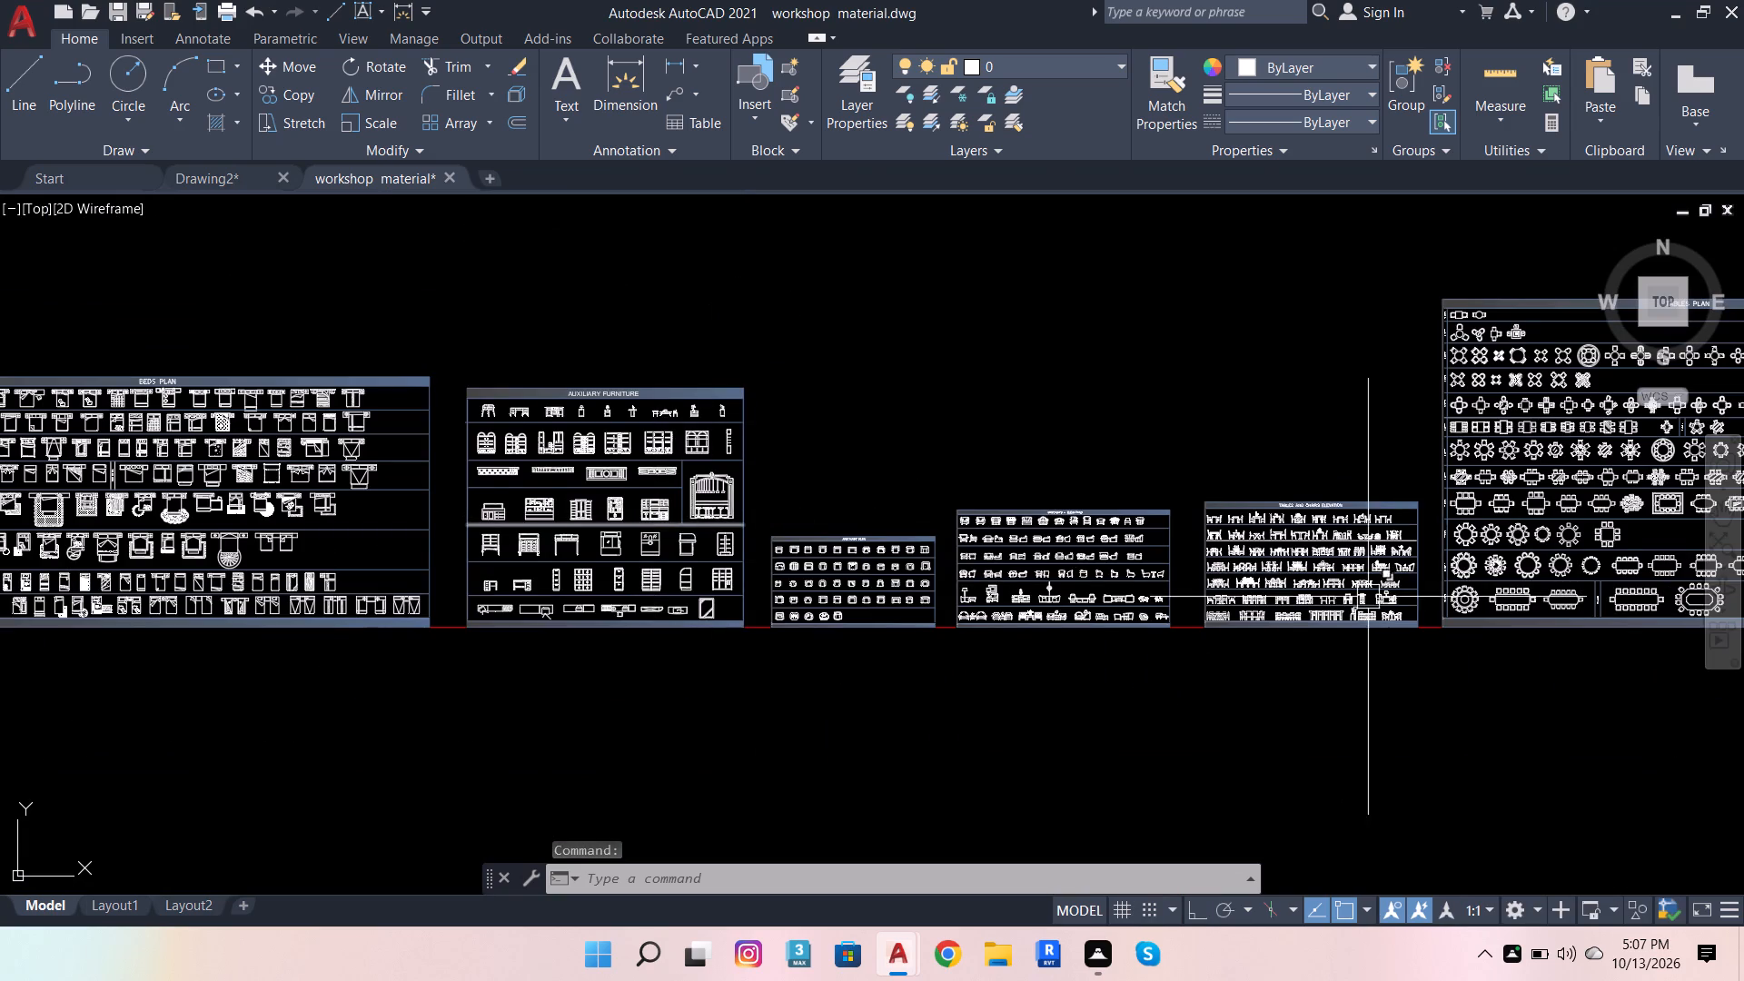
scroll(669, 541, down, 2)
scroll(1122, 540, up, 3)
scroll(1118, 293, up, 2)
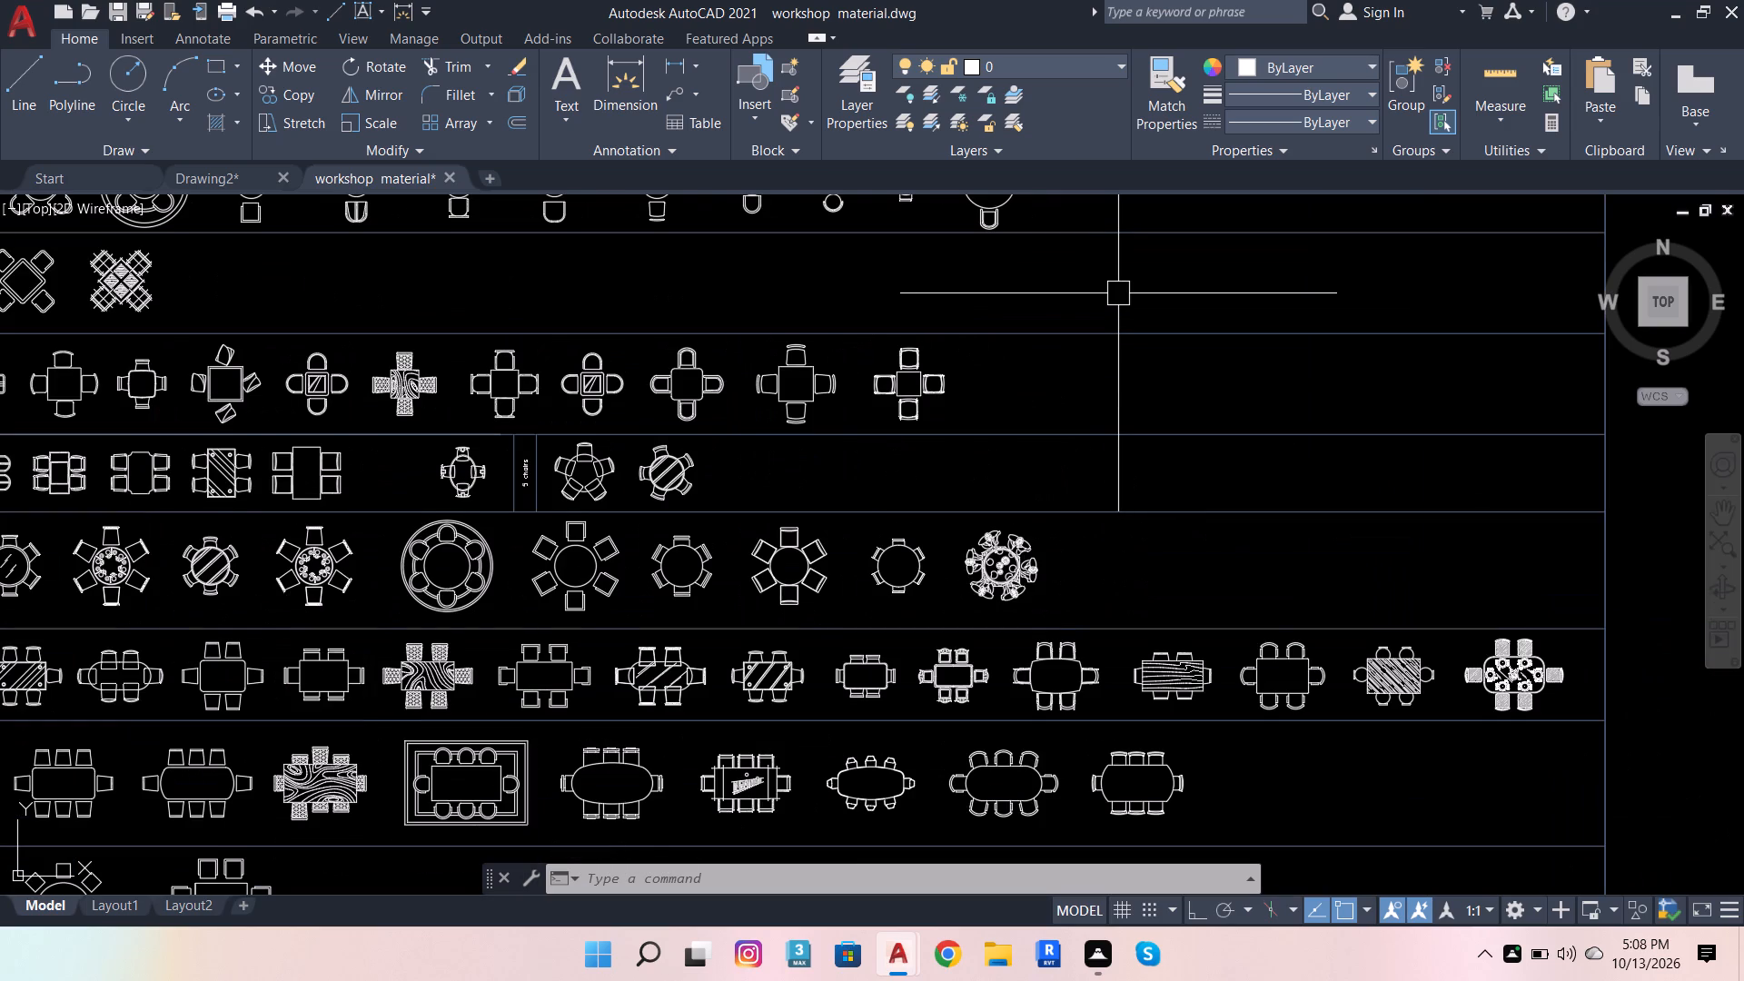
scroll(944, 629, down, 1)
scroll(1085, 502, up, 4)
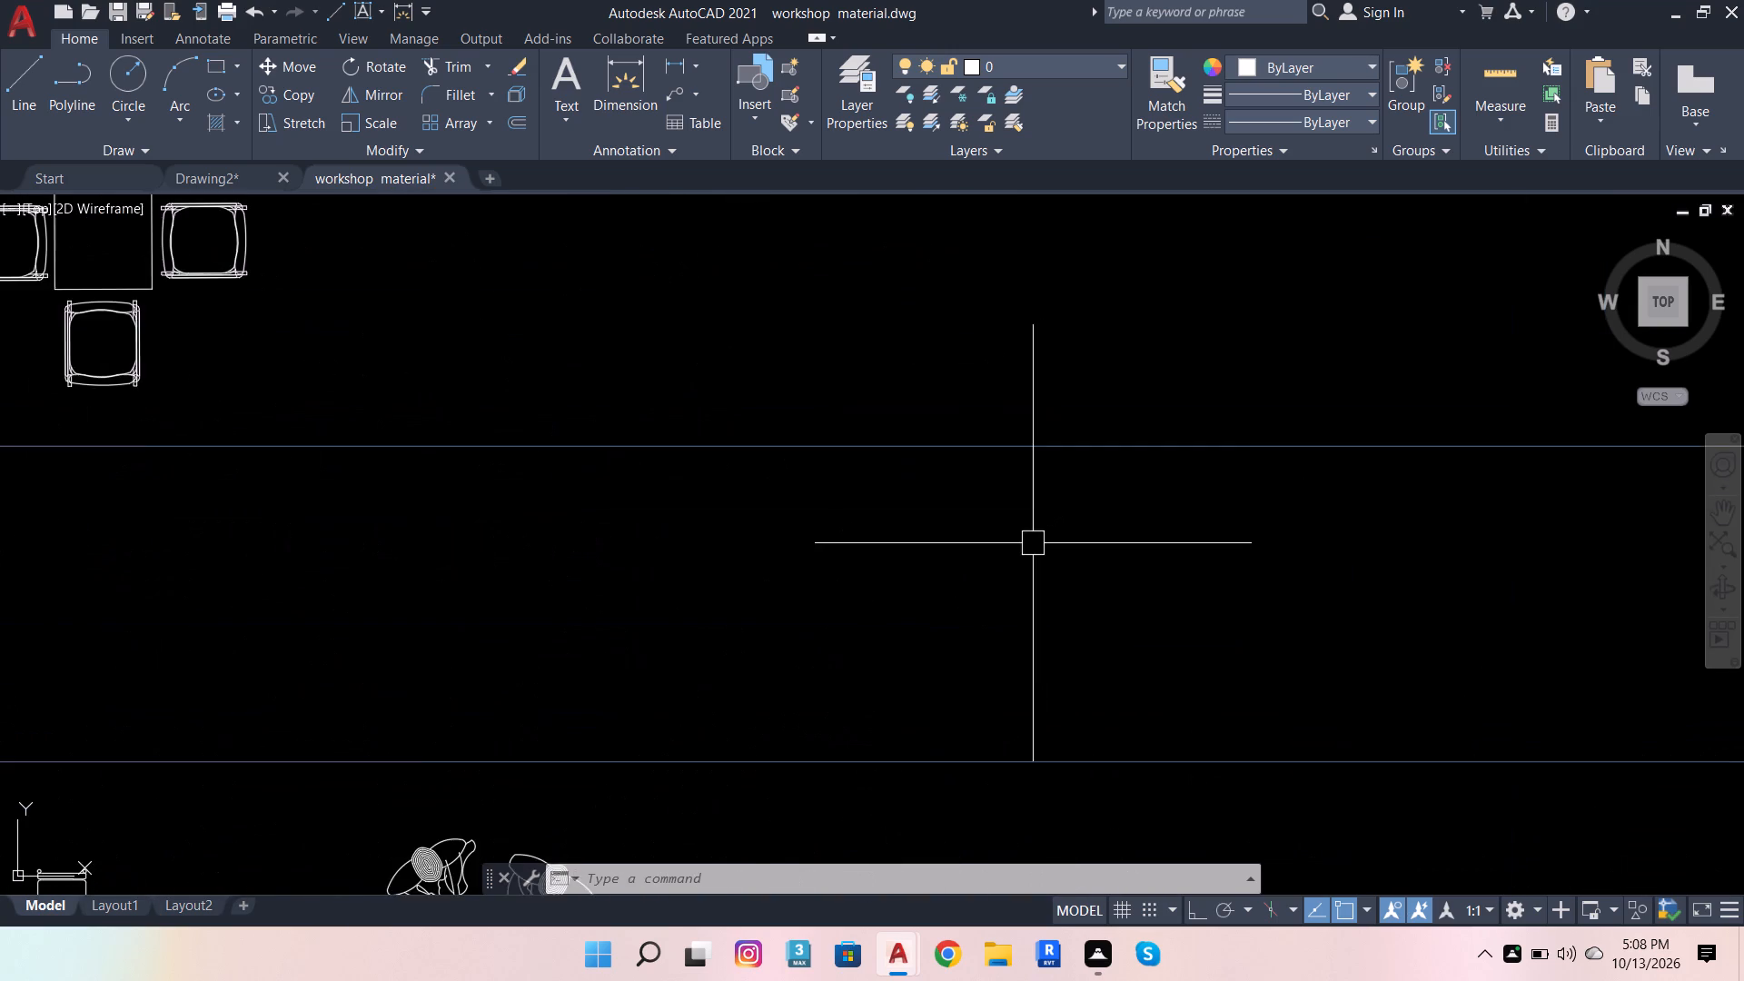
scroll(1030, 544, down, 1)
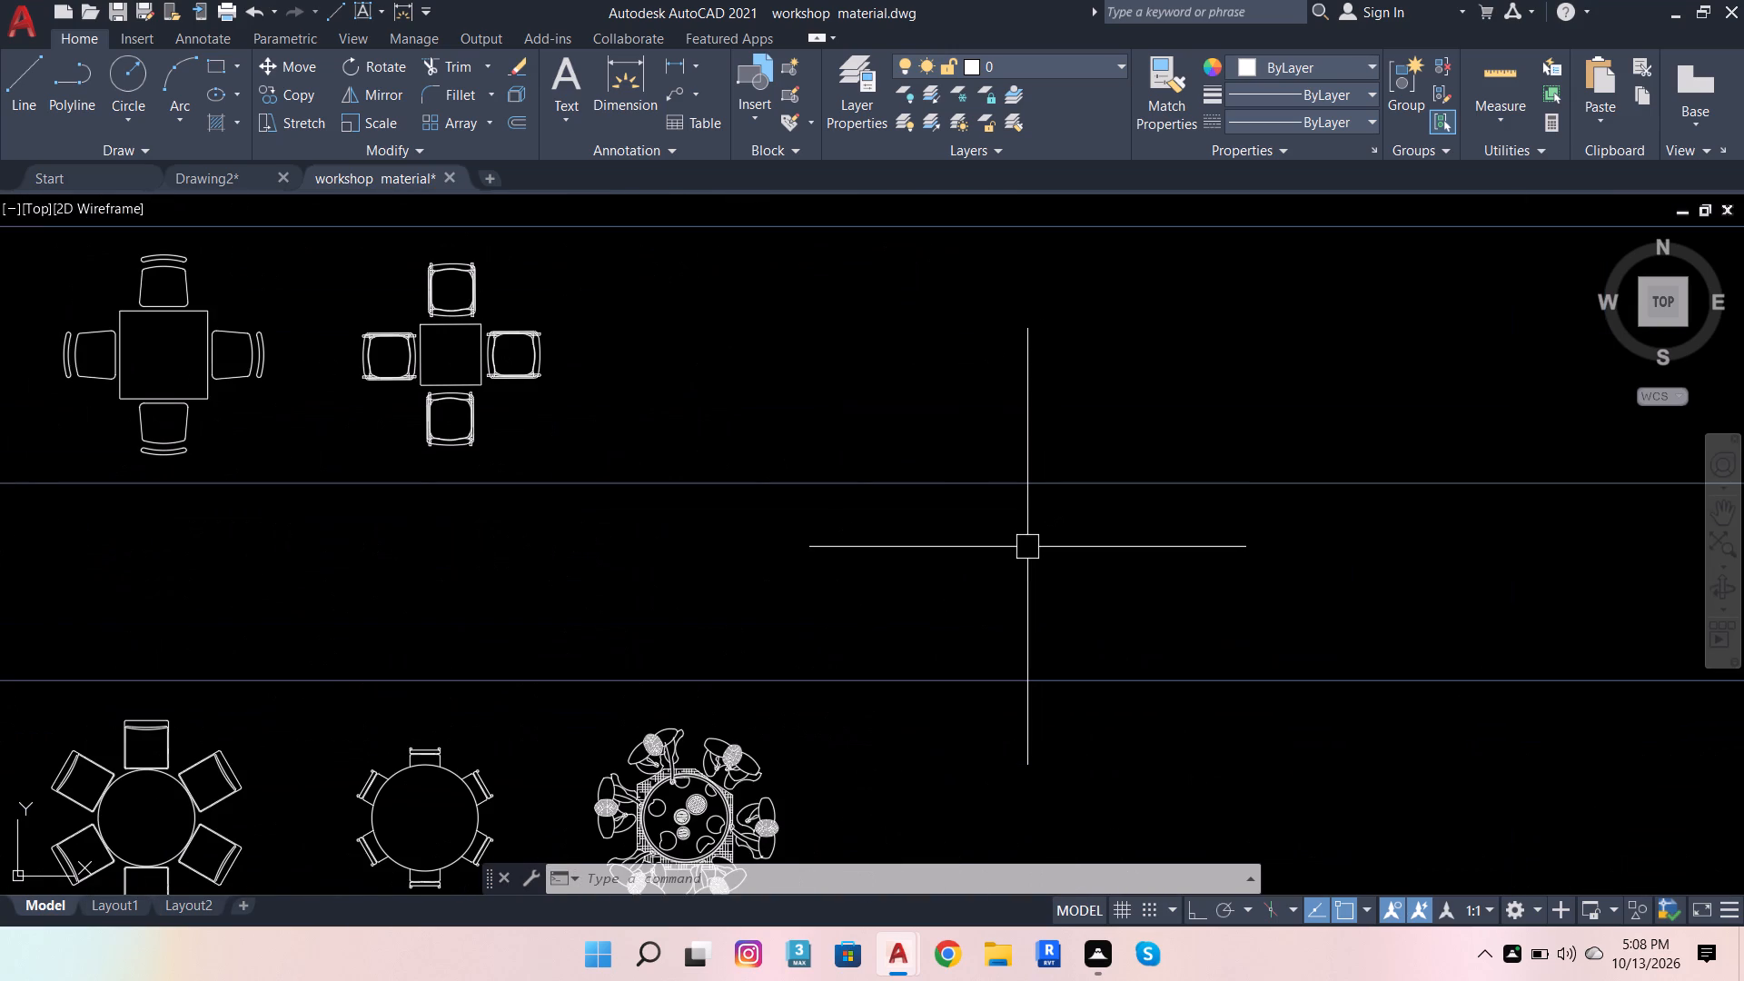
scroll(893, 522, down, 2)
scroll(796, 482, down, 1)
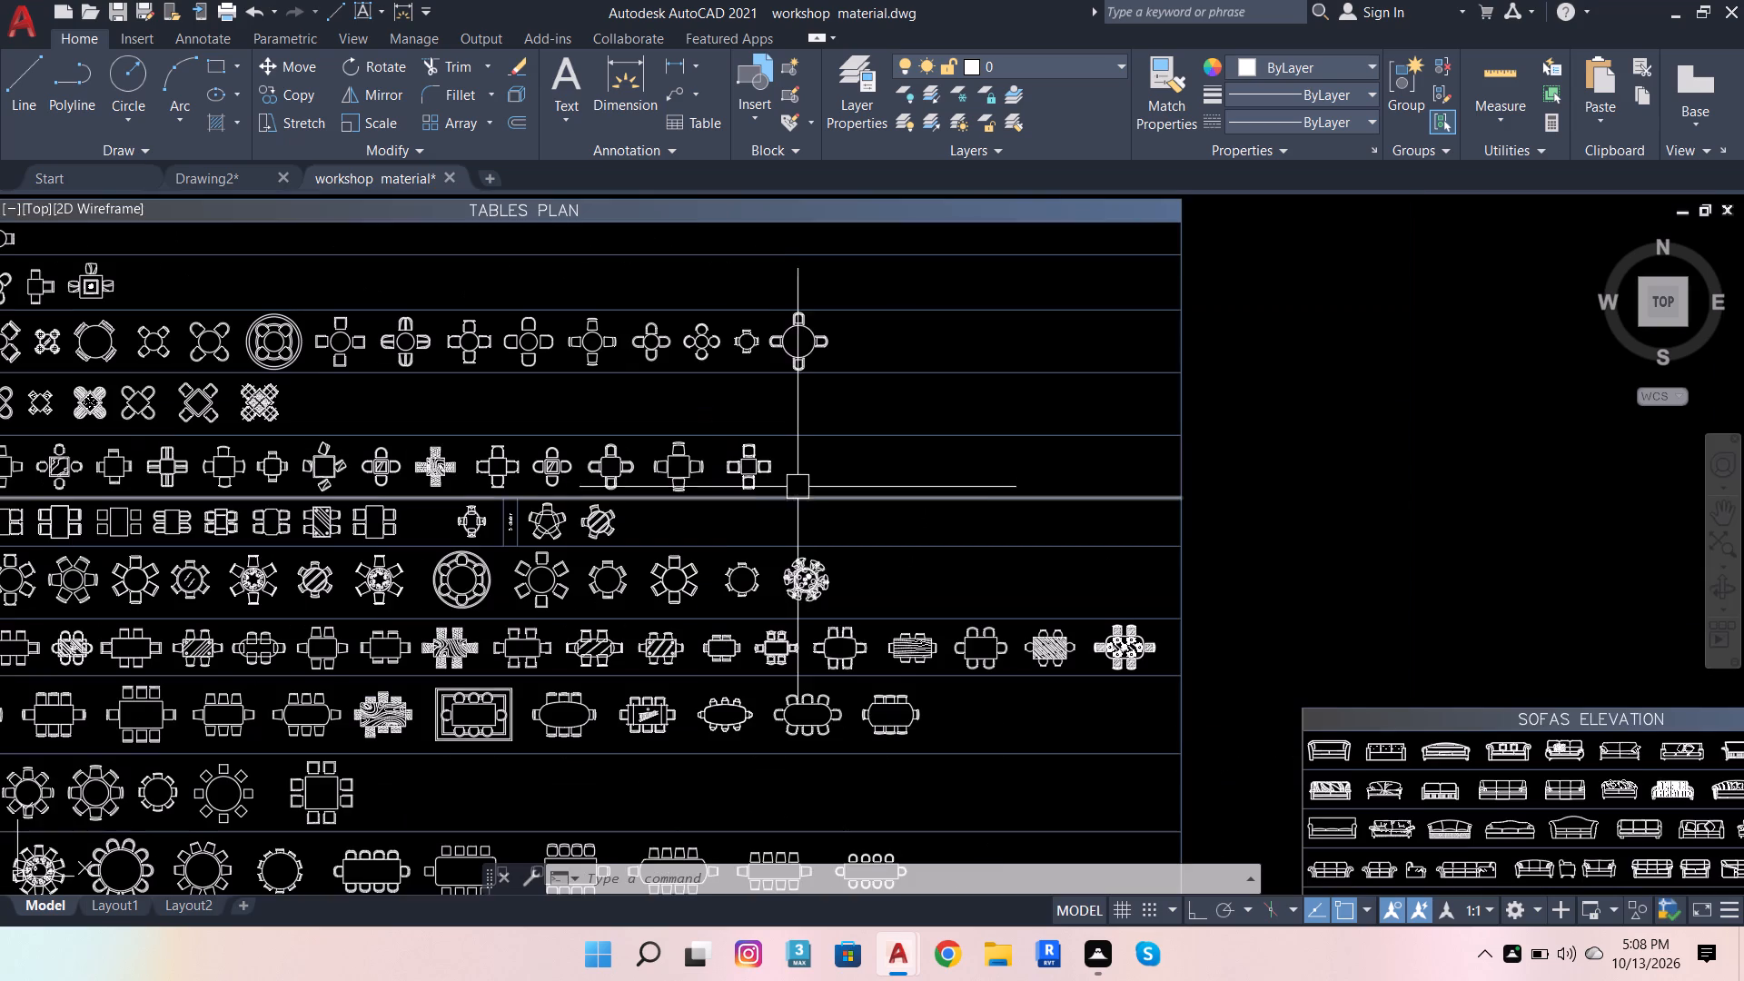
scroll(869, 458, down, 1)
scroll(217, 425, up, 2)
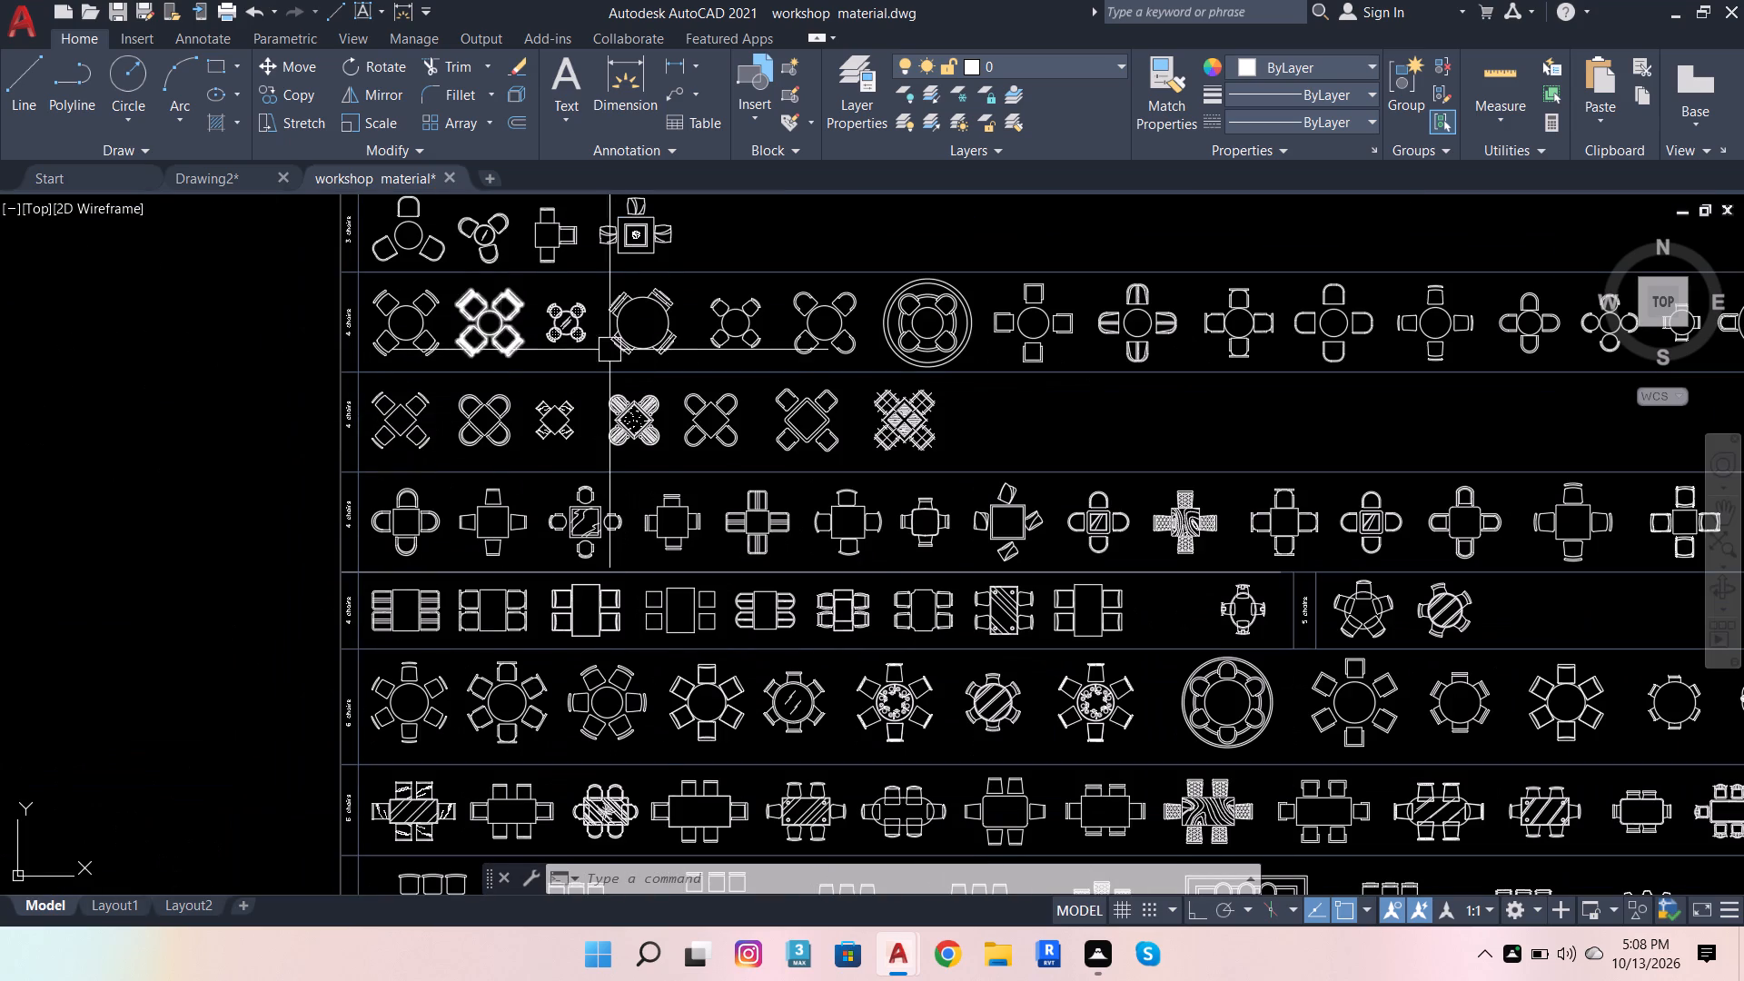
scroll(624, 616, up, 1)
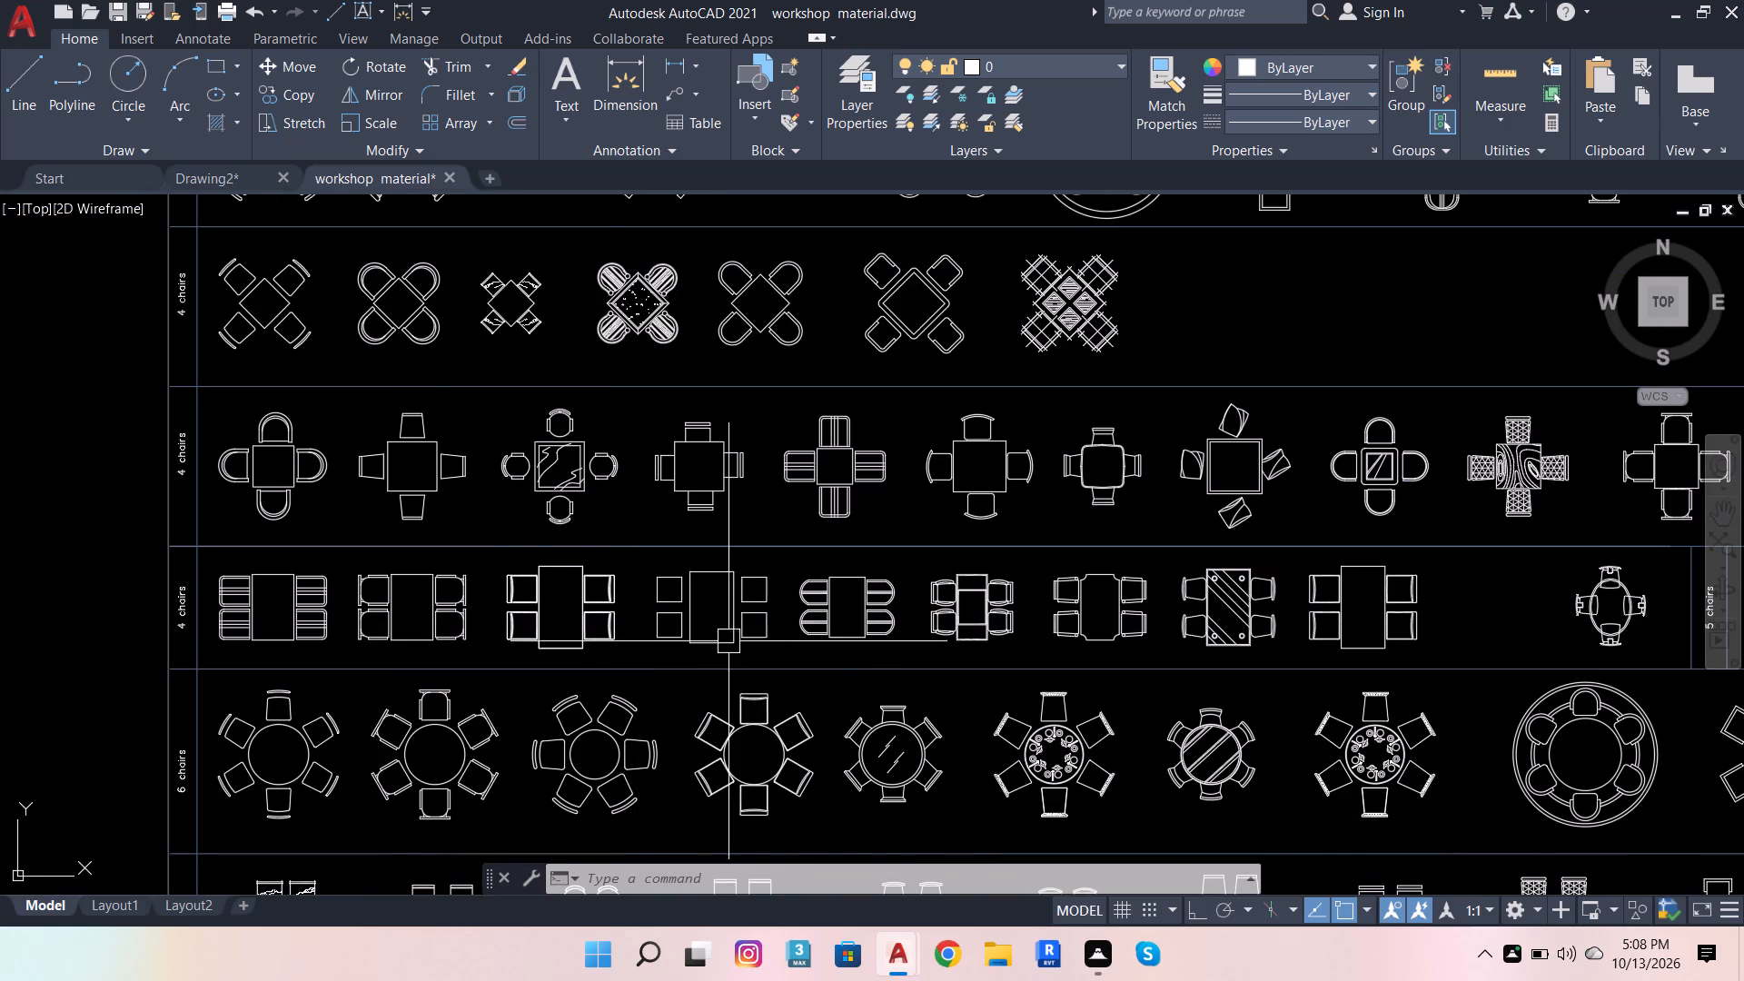
scroll(831, 670, down, 3)
scroll(874, 738, up, 2)
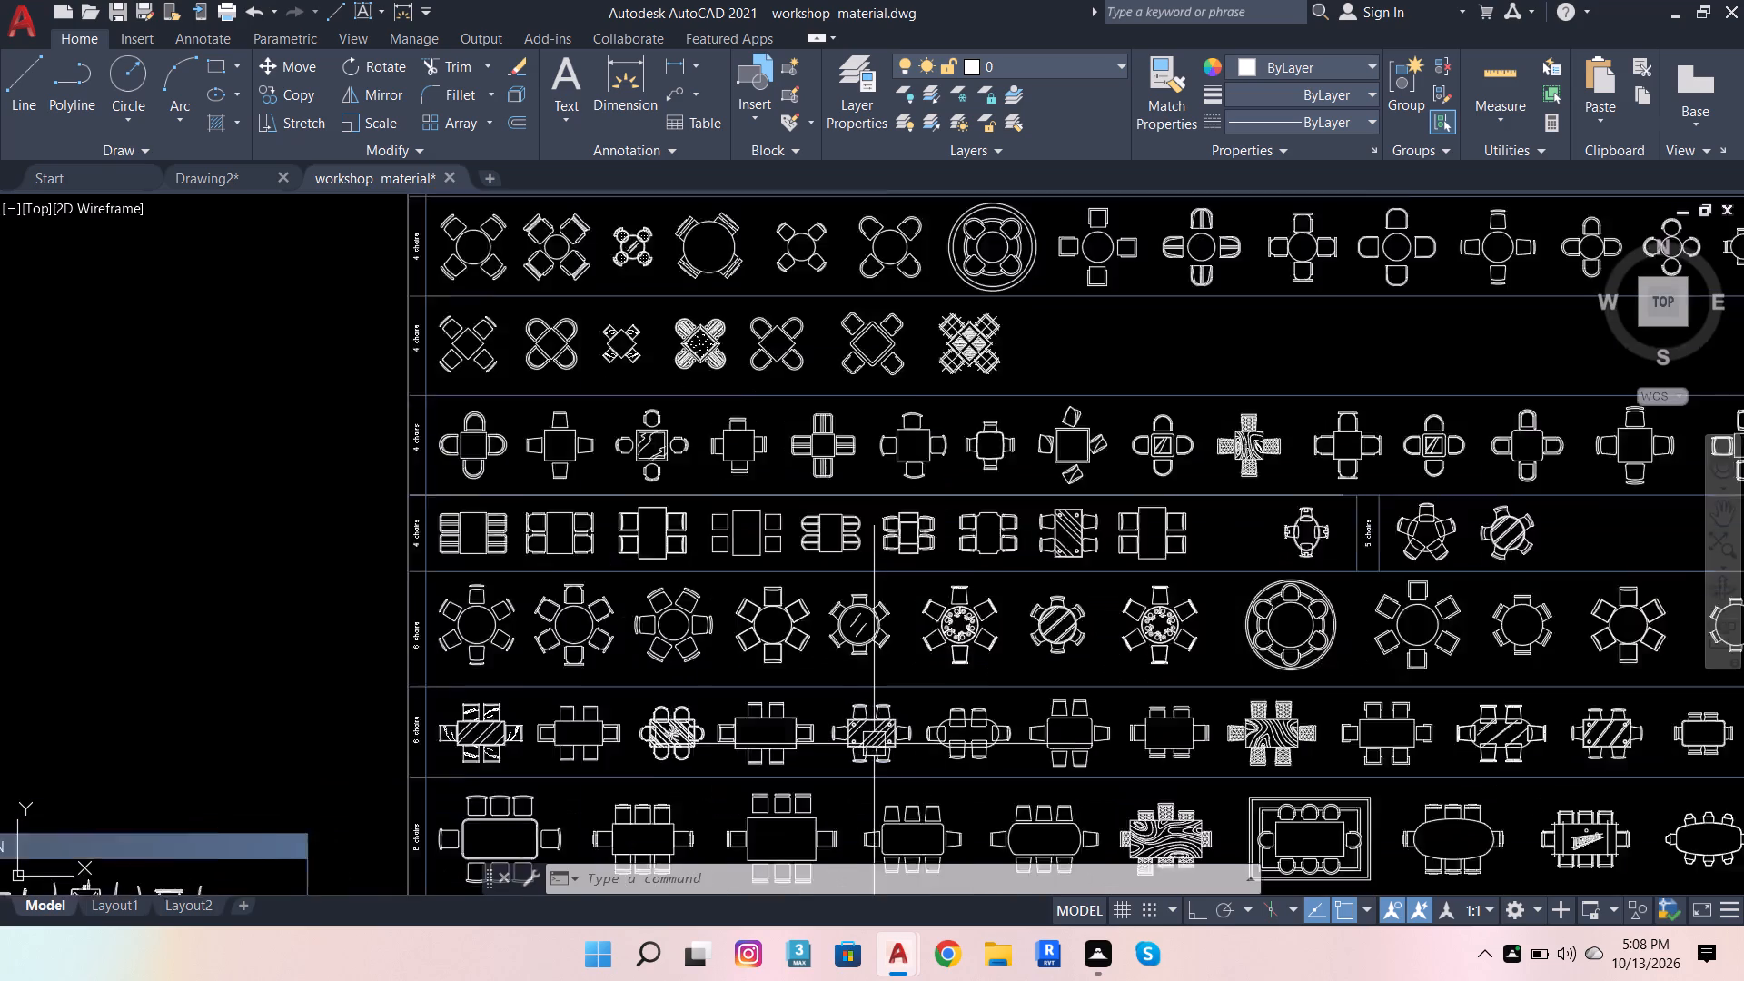
scroll(874, 745, up, 2)
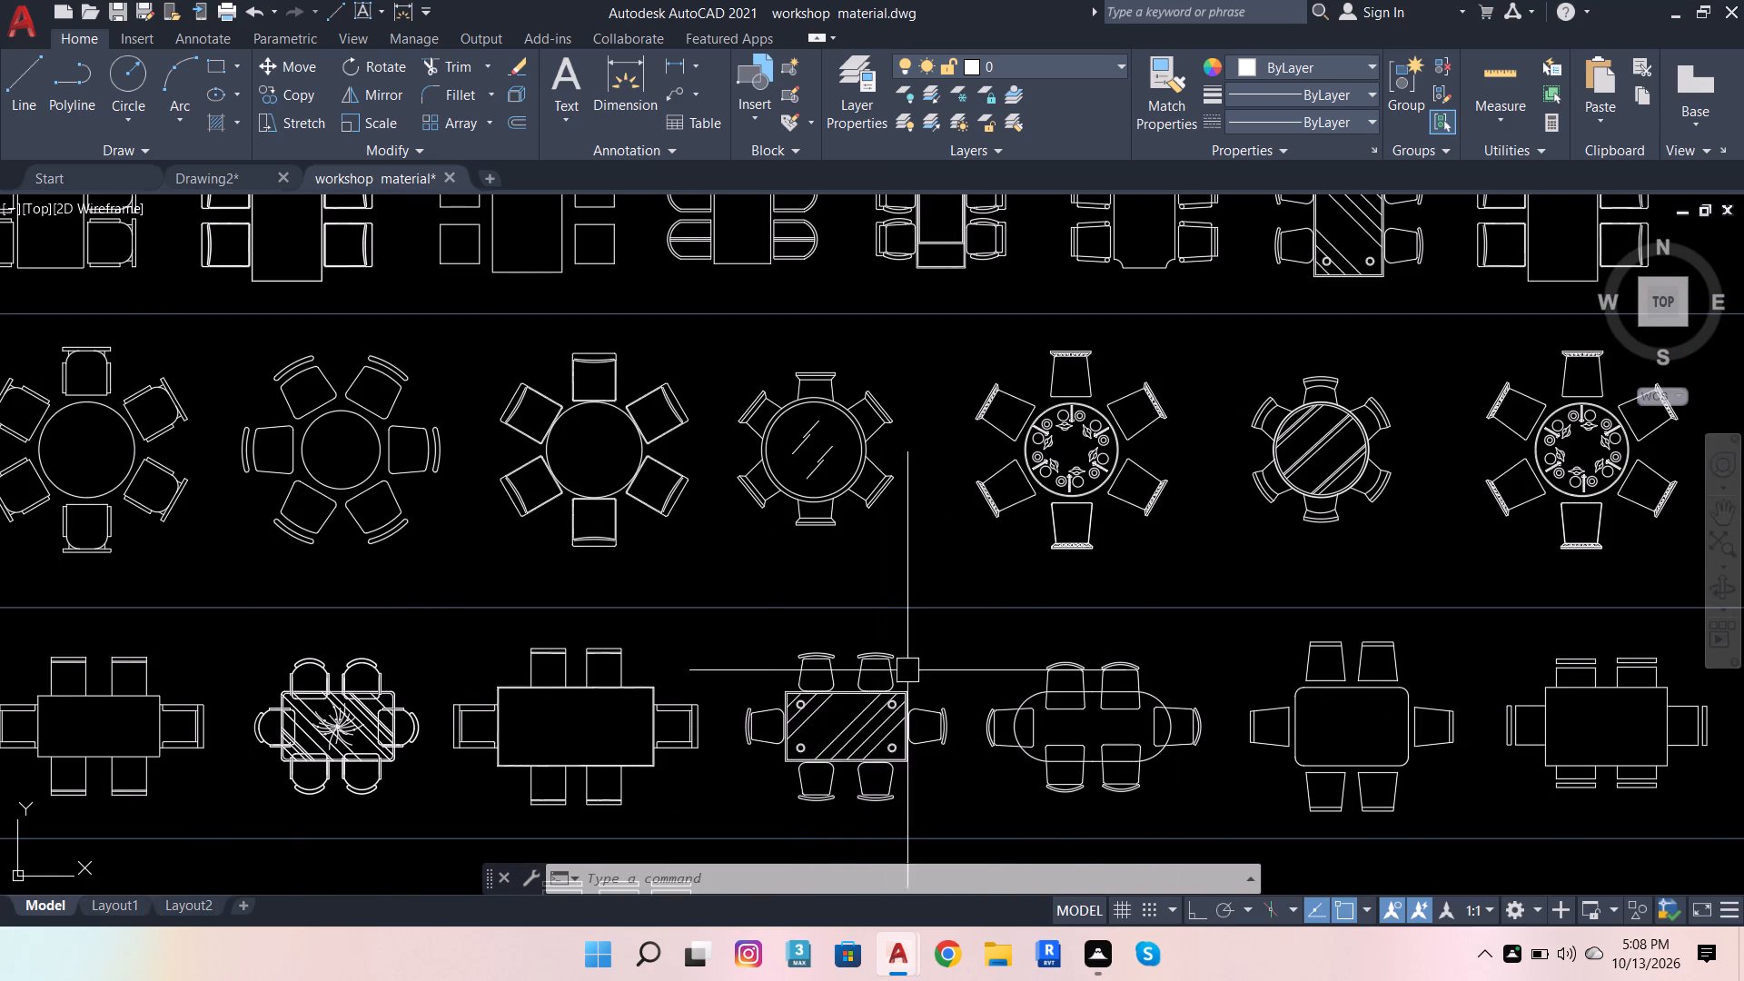
scroll(907, 670, down, 1)
scroll(842, 595, down, 1)
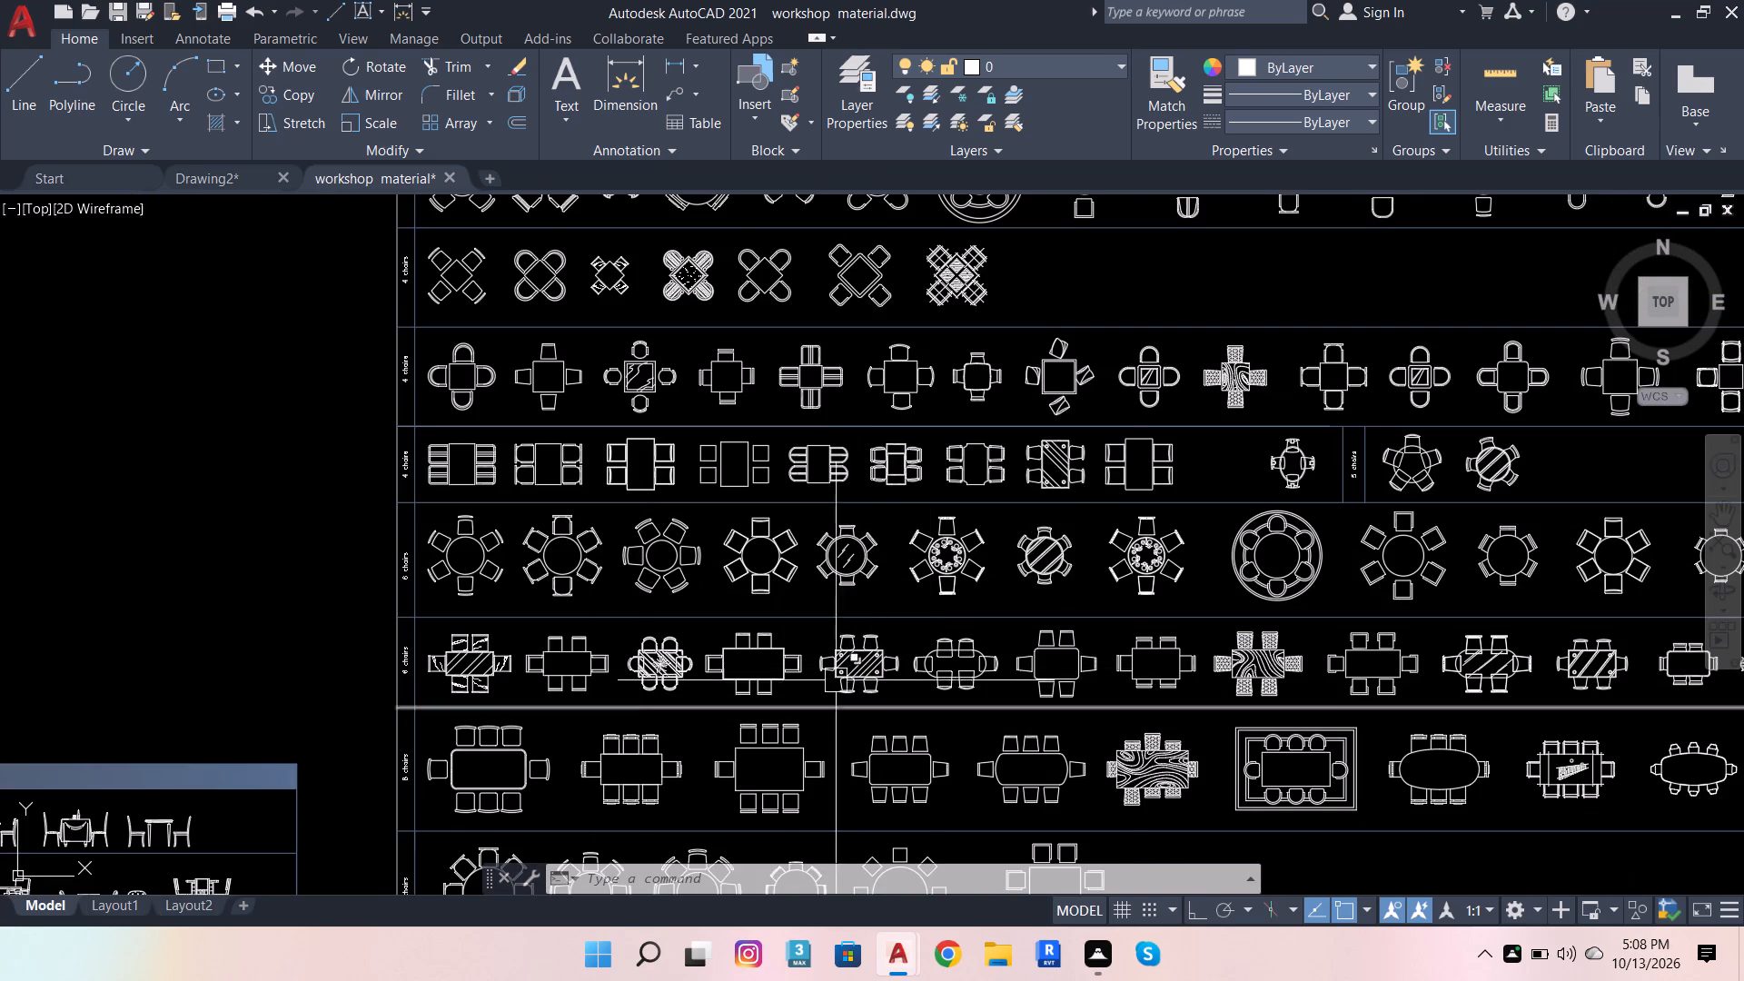
scroll(1260, 659, down, 1)
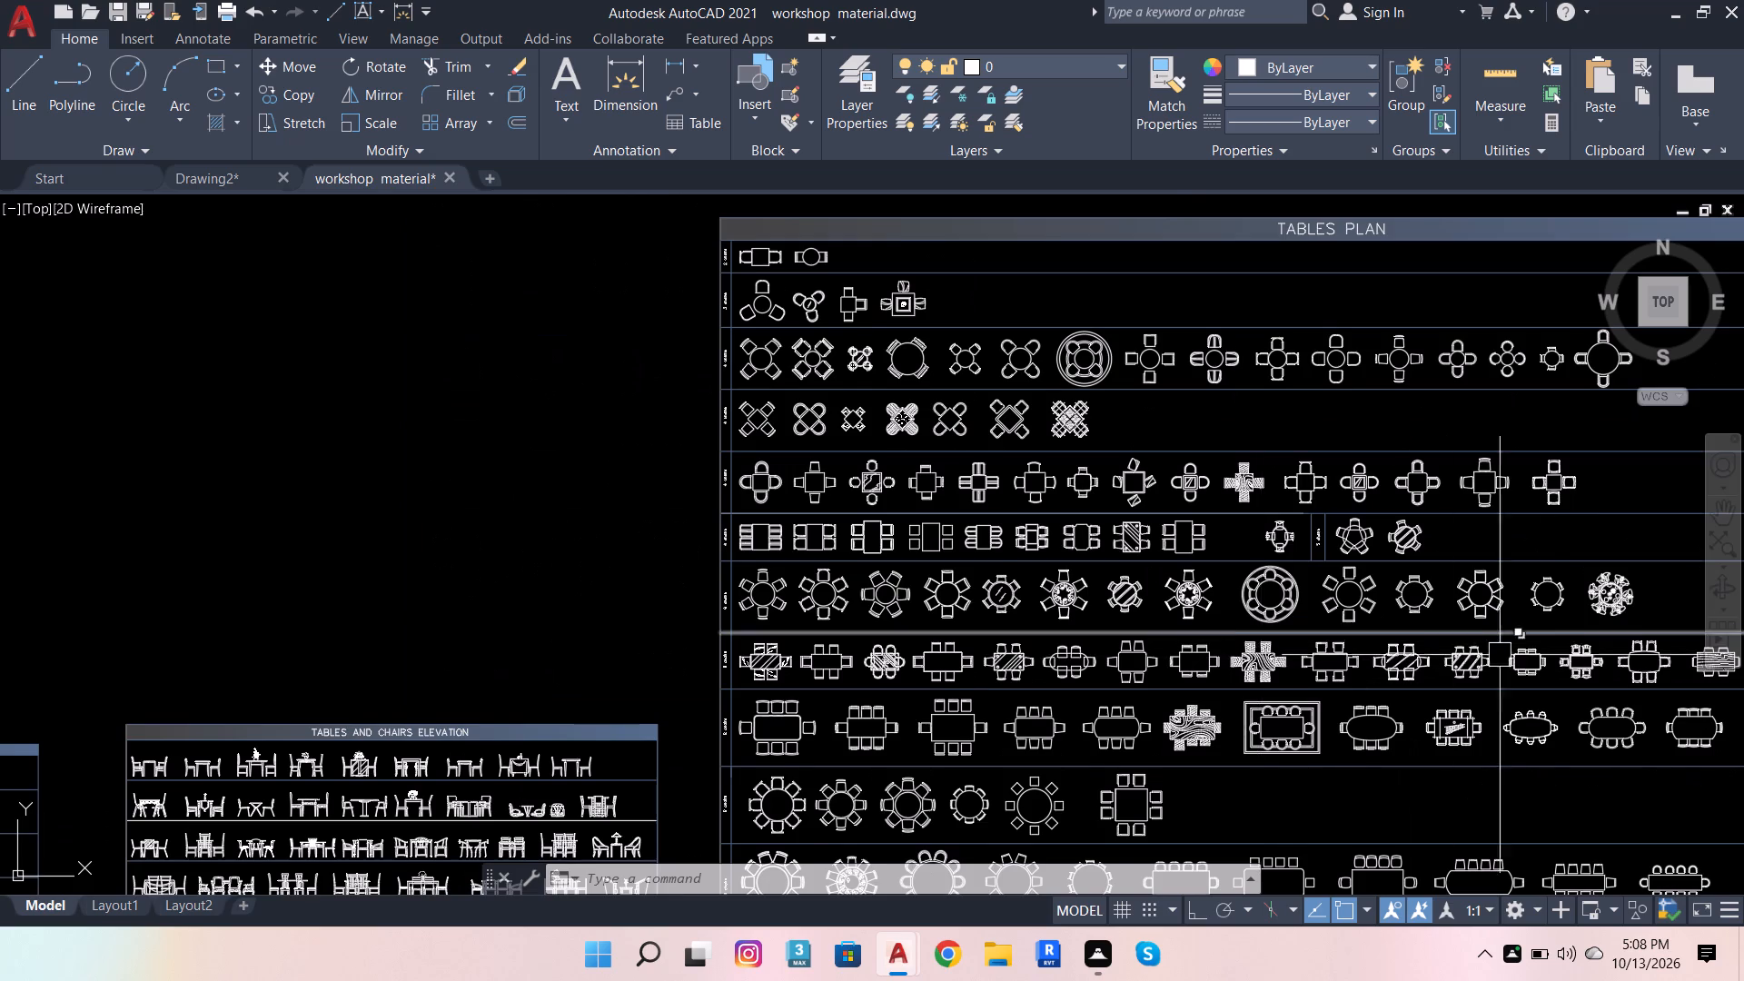
Copy the double-outlined rectangular table with six curved-back chairs from the TABLES PLAN sheet into Drawing2, right of the double bed.
scroll(1552, 676, up, 2)
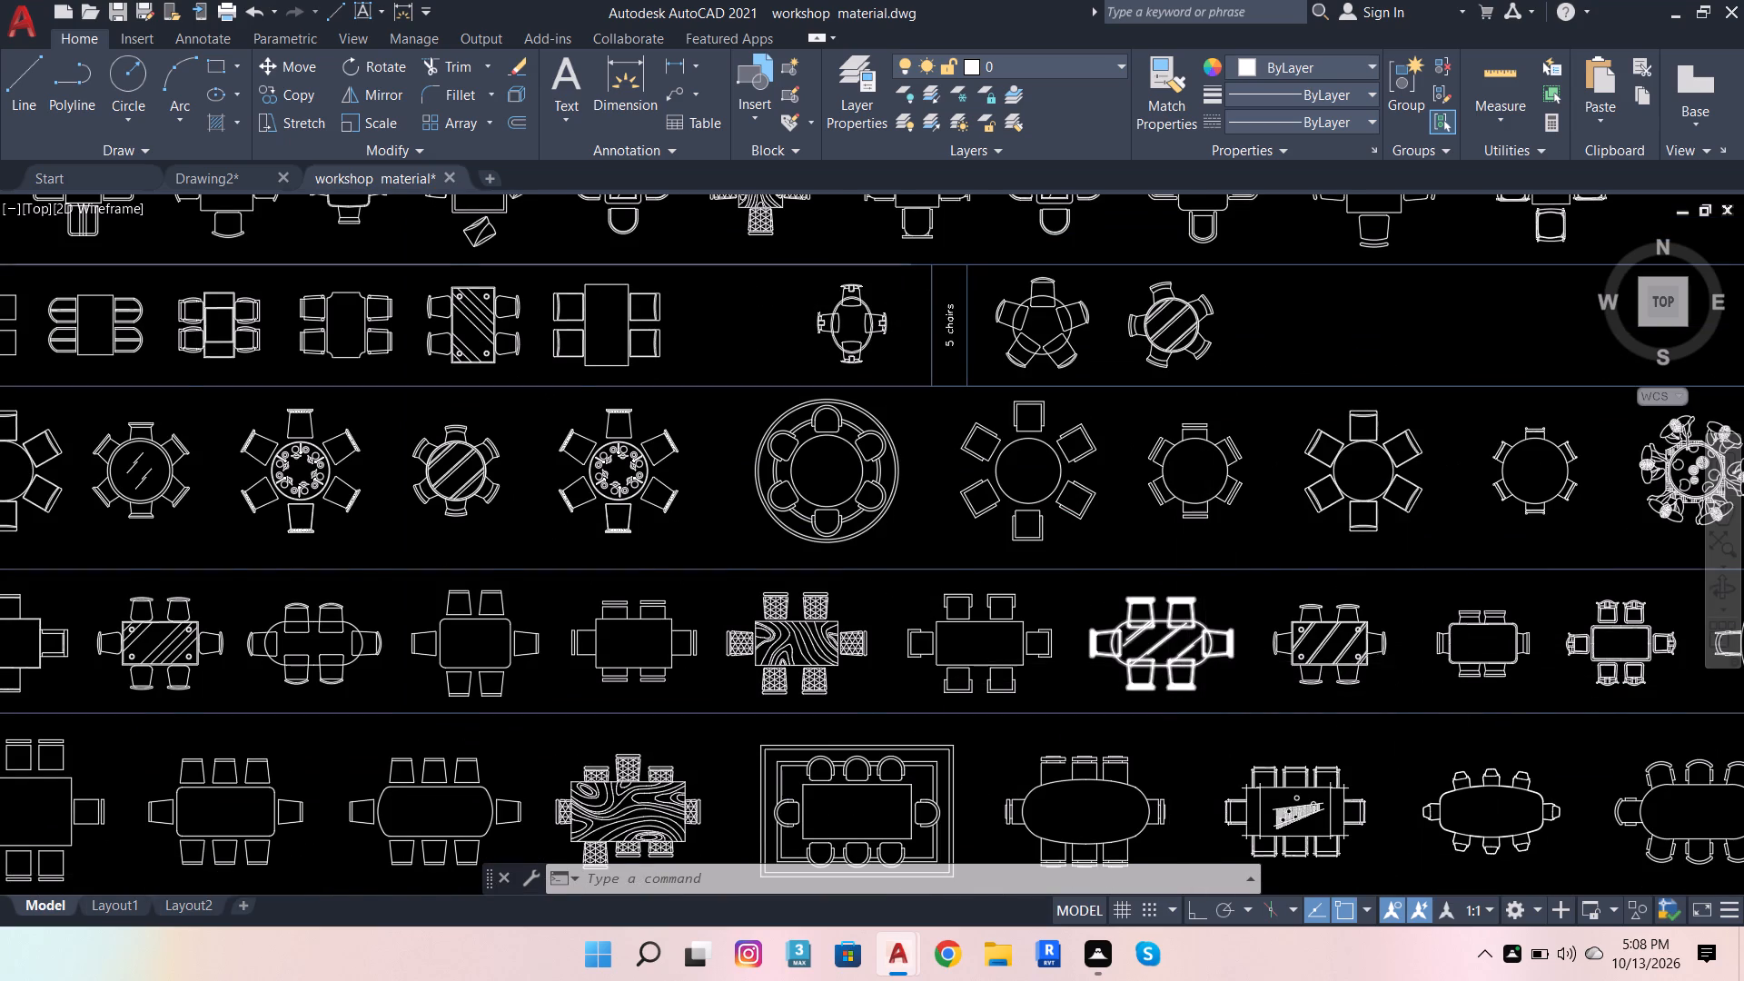
scroll(1206, 661, down, 1)
scroll(1537, 646, up, 3)
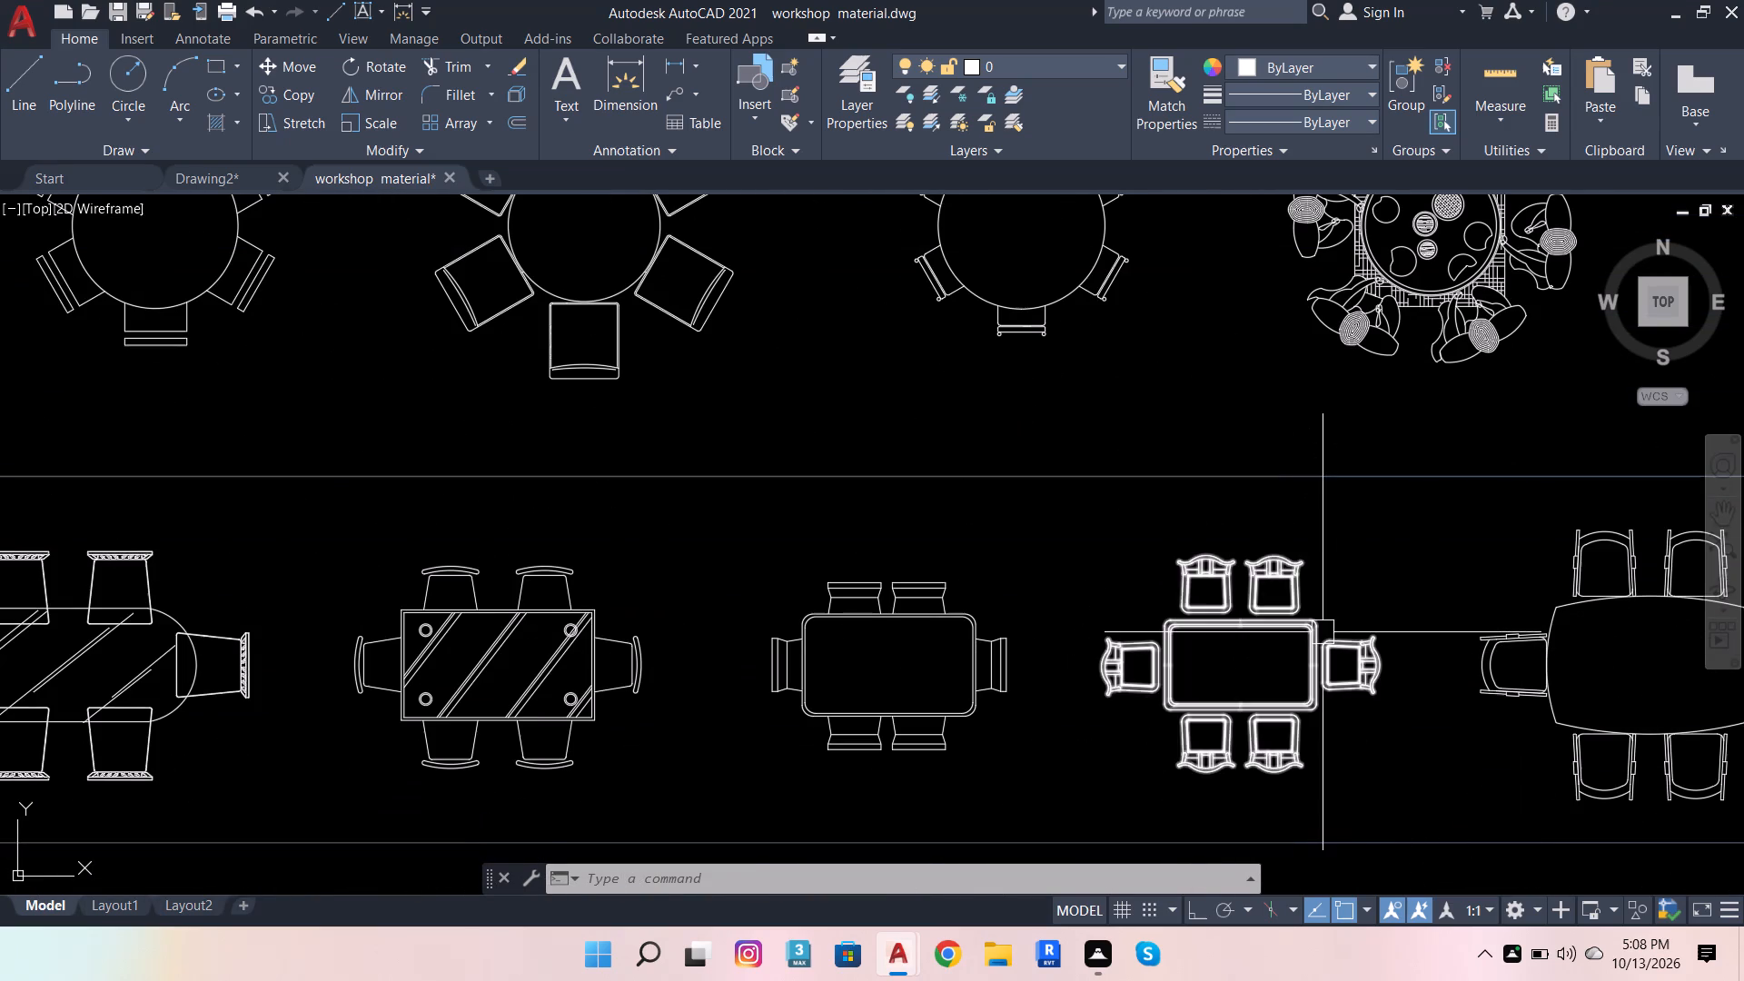
click(1323, 632)
key(ctrl+c)
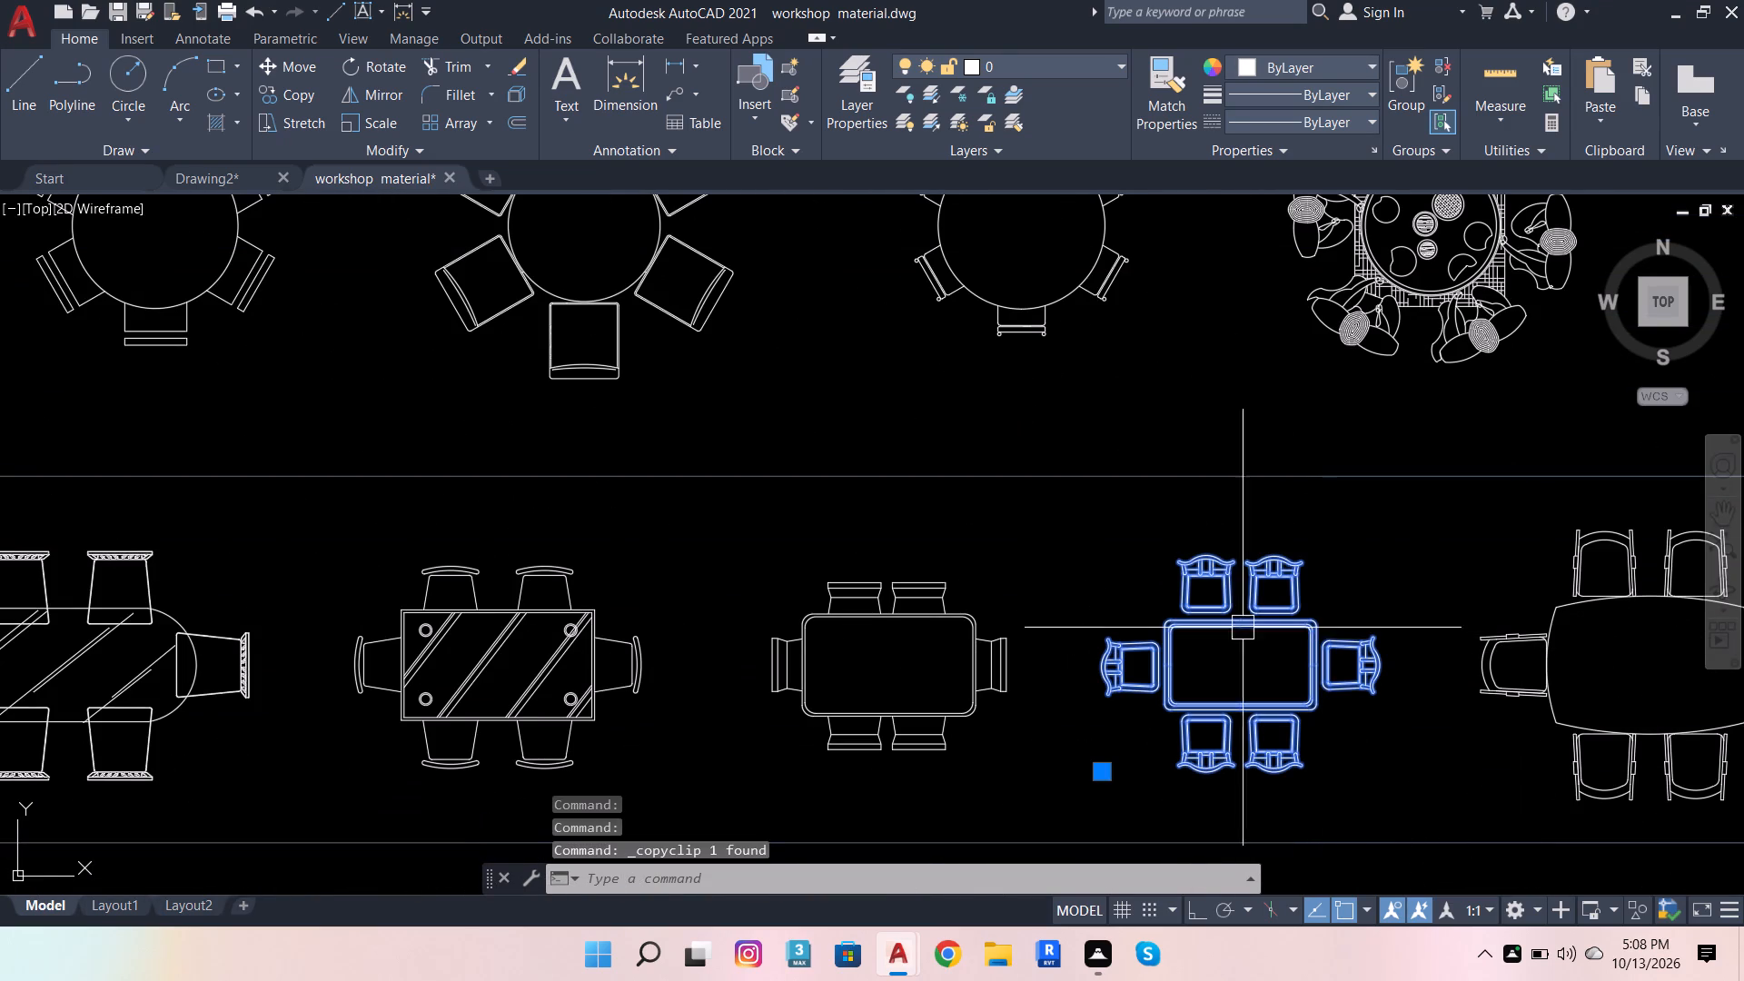
click(219, 188)
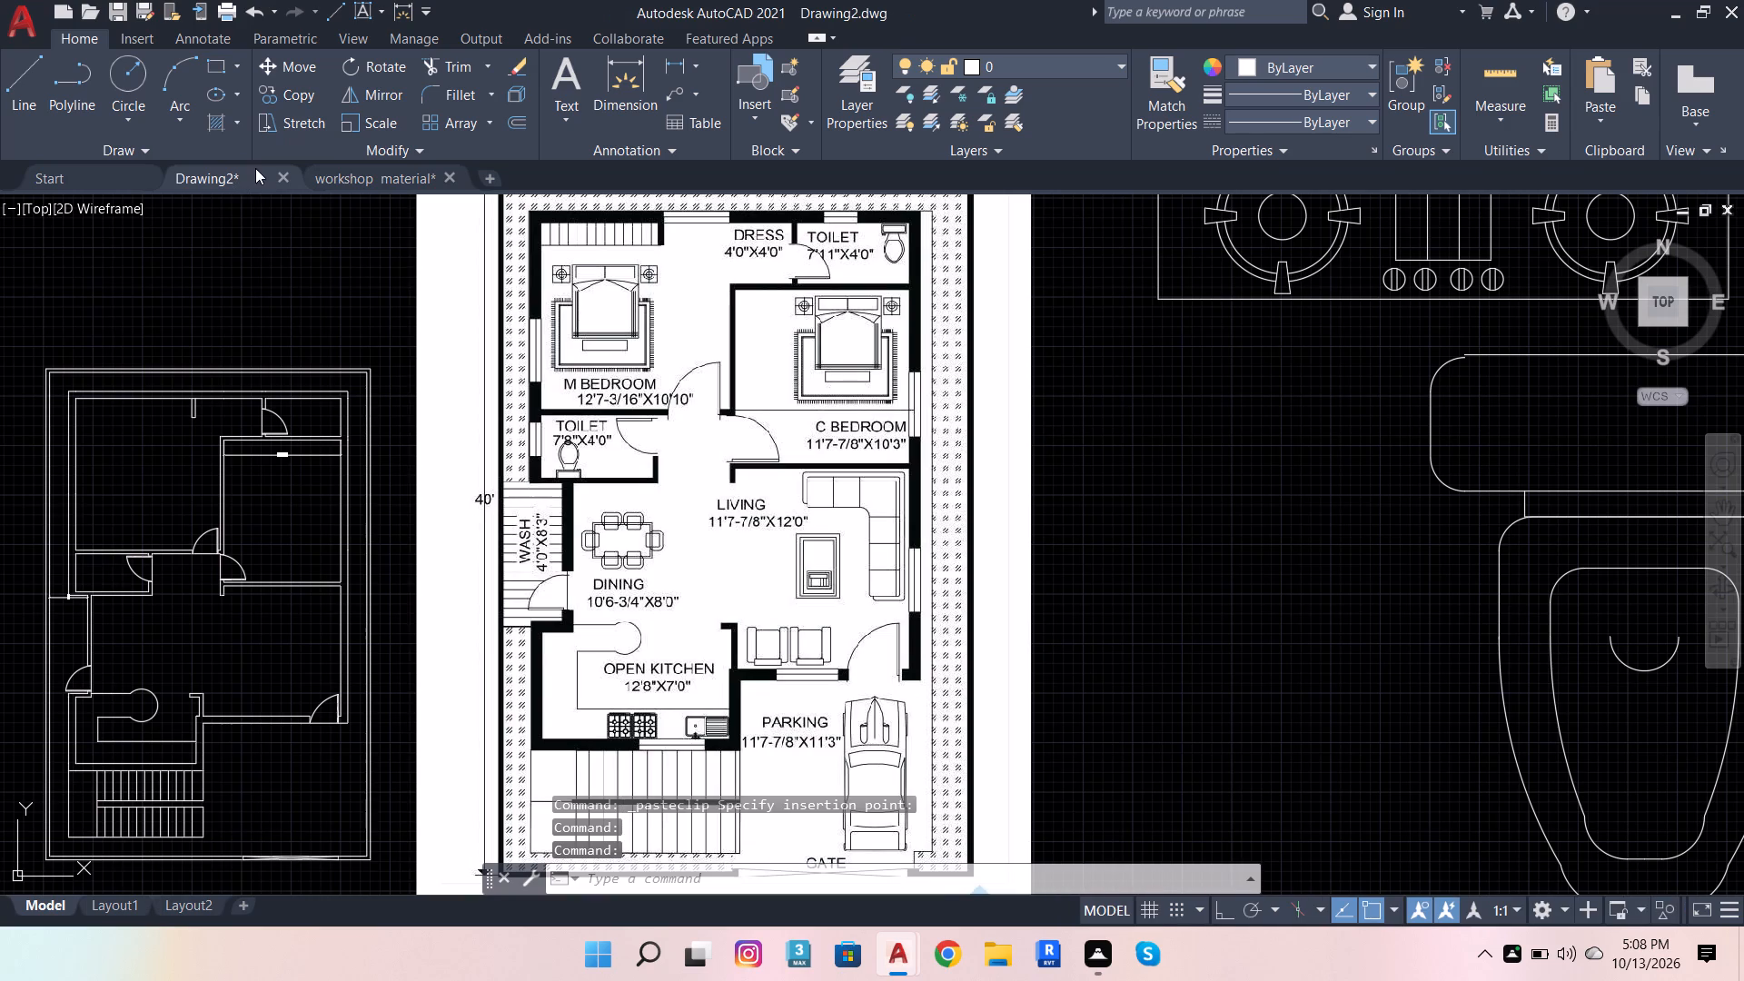
scroll(536, 560, down, 4)
scroll(740, 563, down, 2)
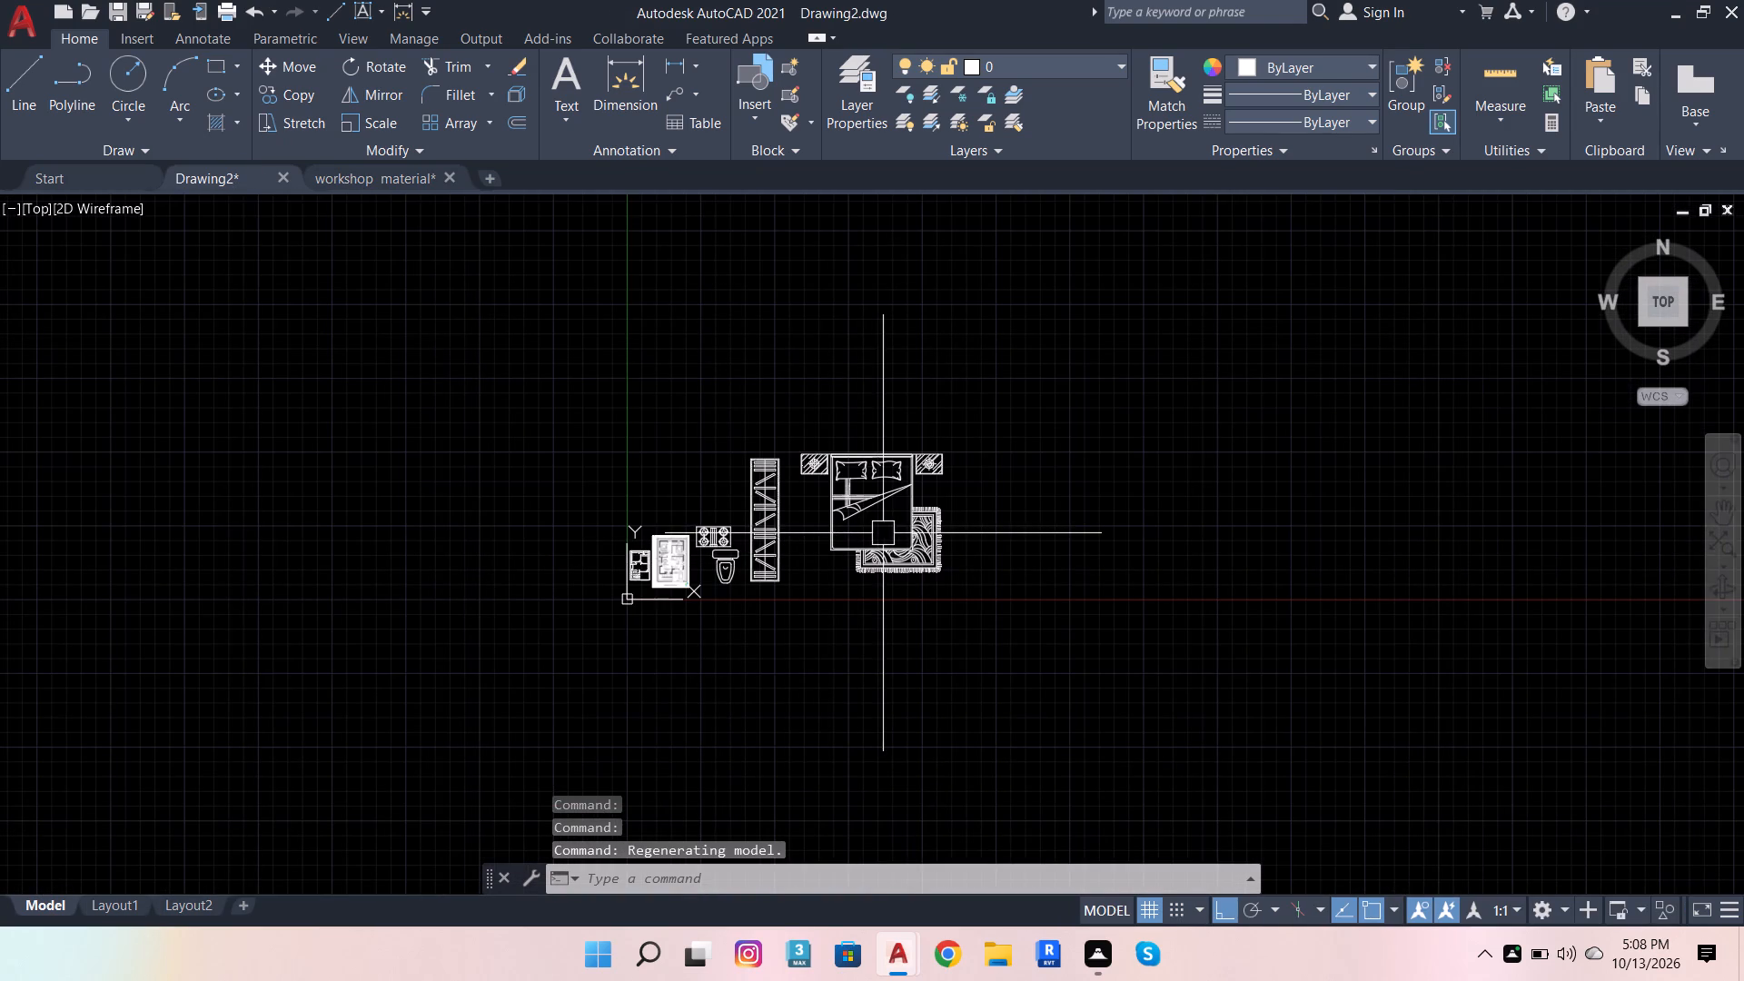
key(ctrl+v)
click(990, 497)
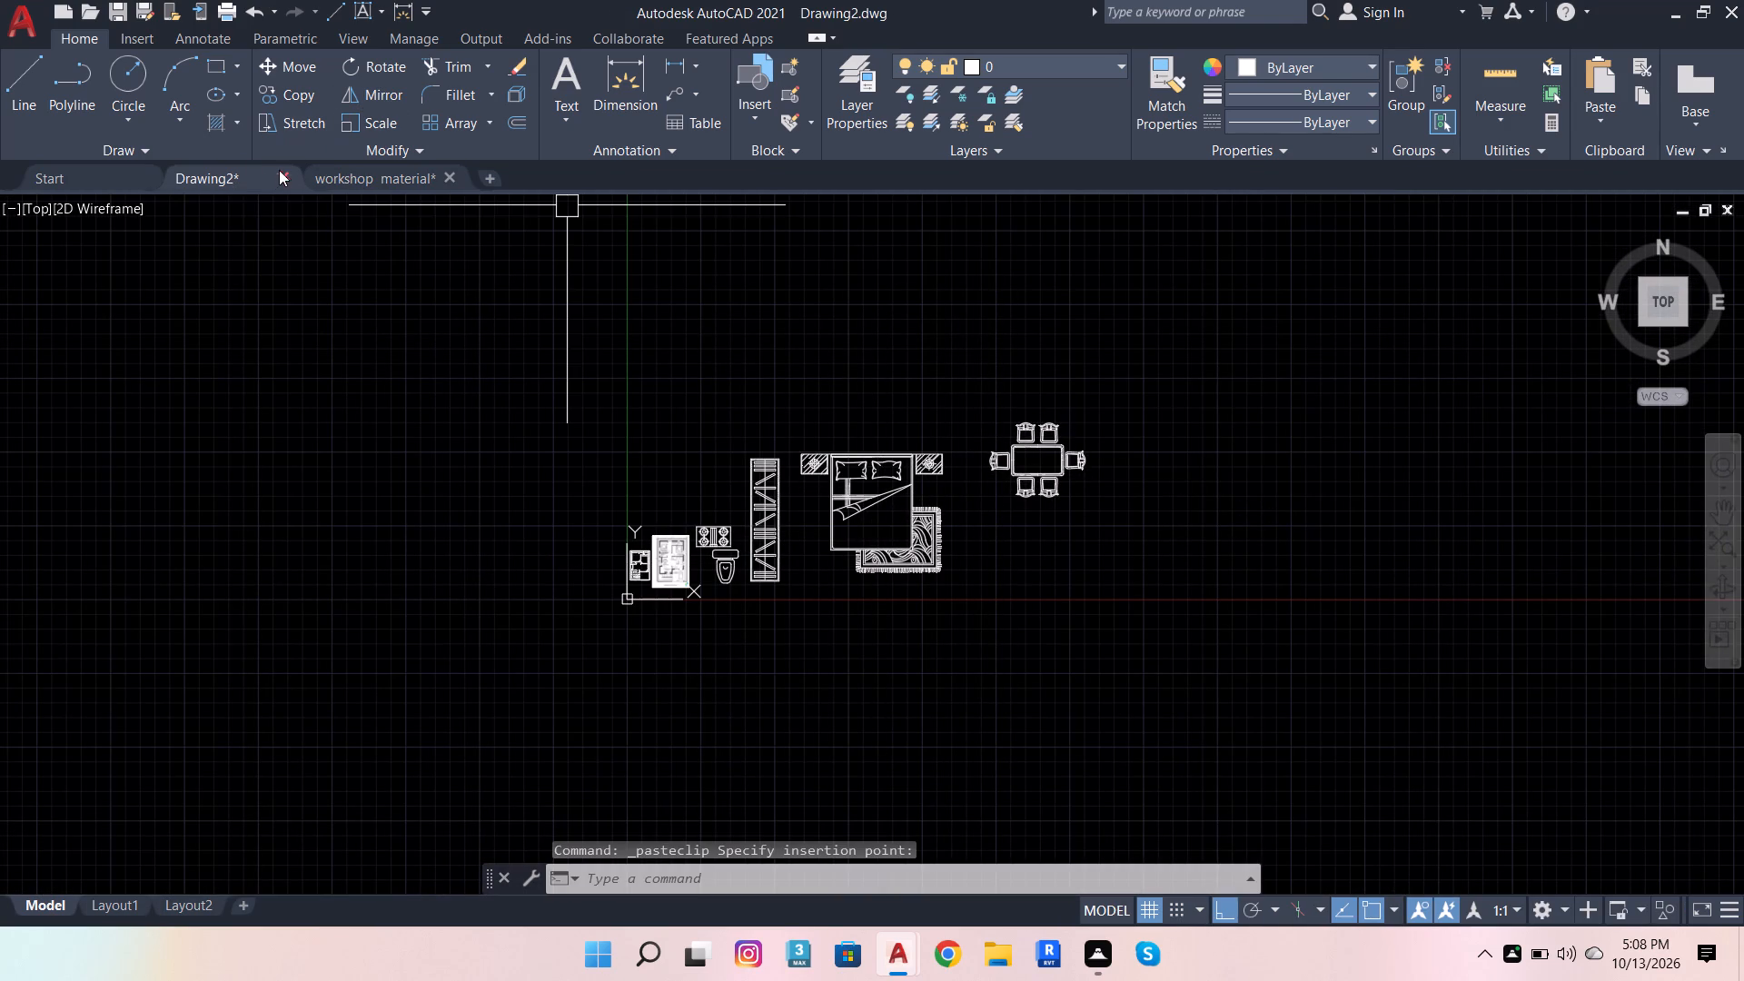
Check the reference floor plan in Drawing2 for the next furniture or fixture piece to bring in.
click(414, 184)
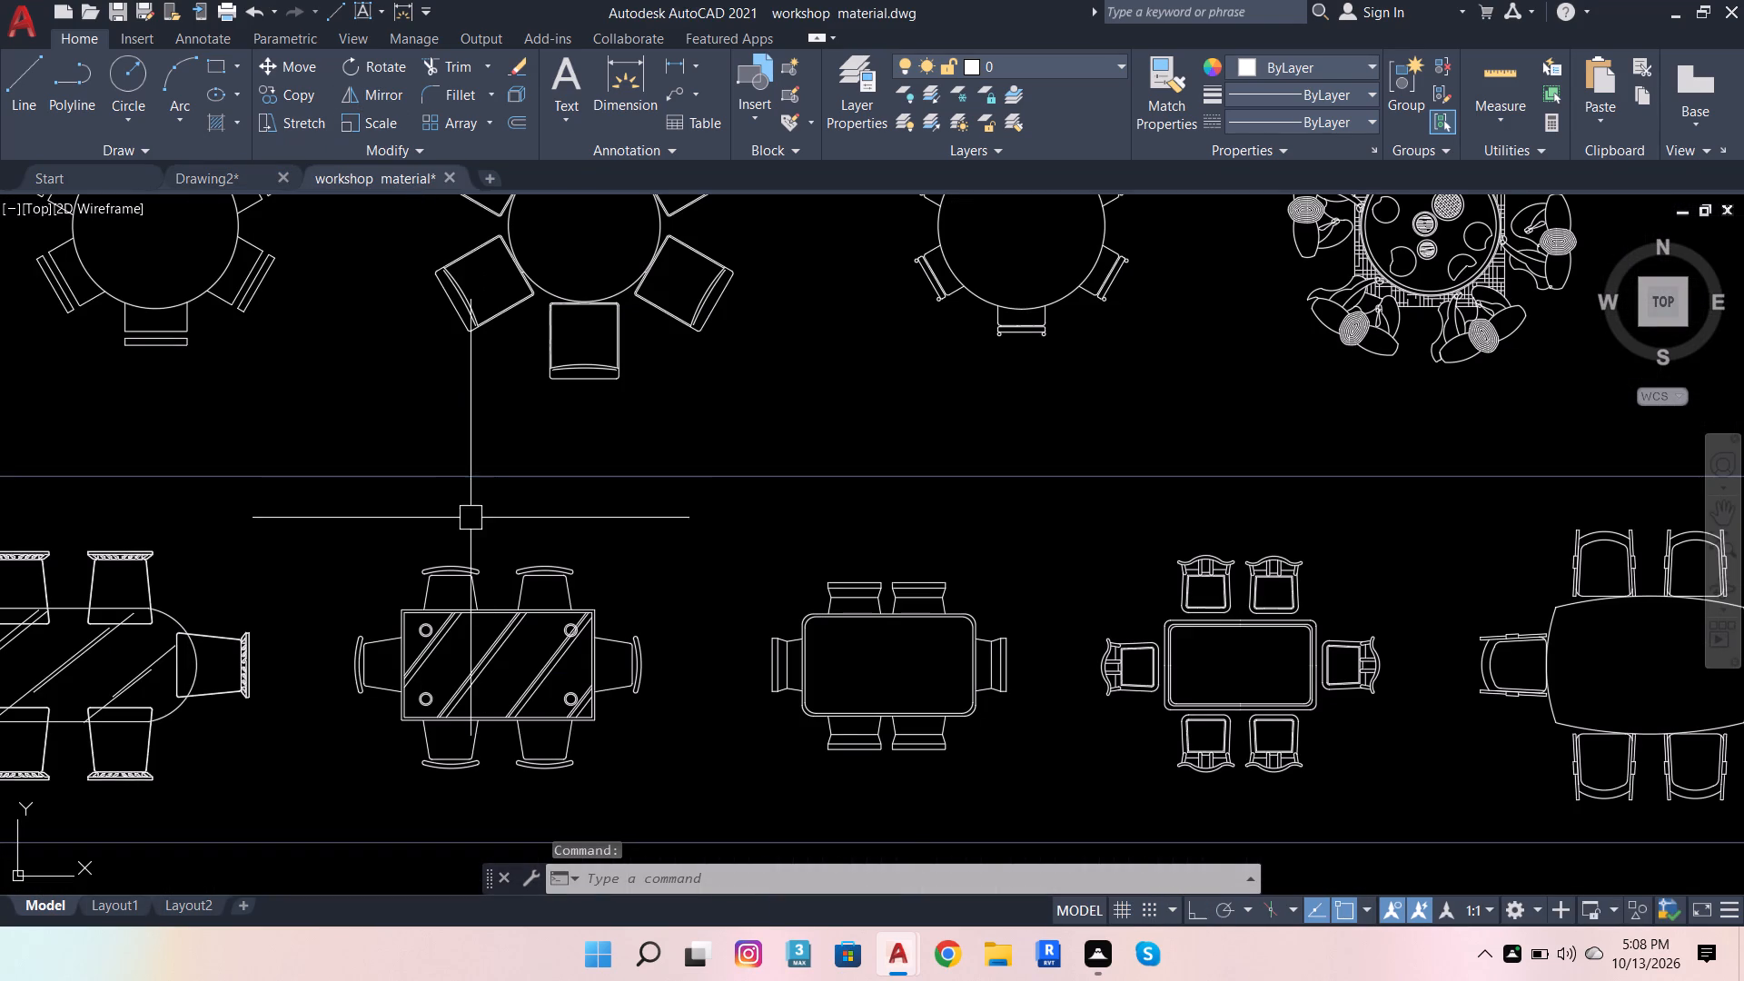
click(233, 180)
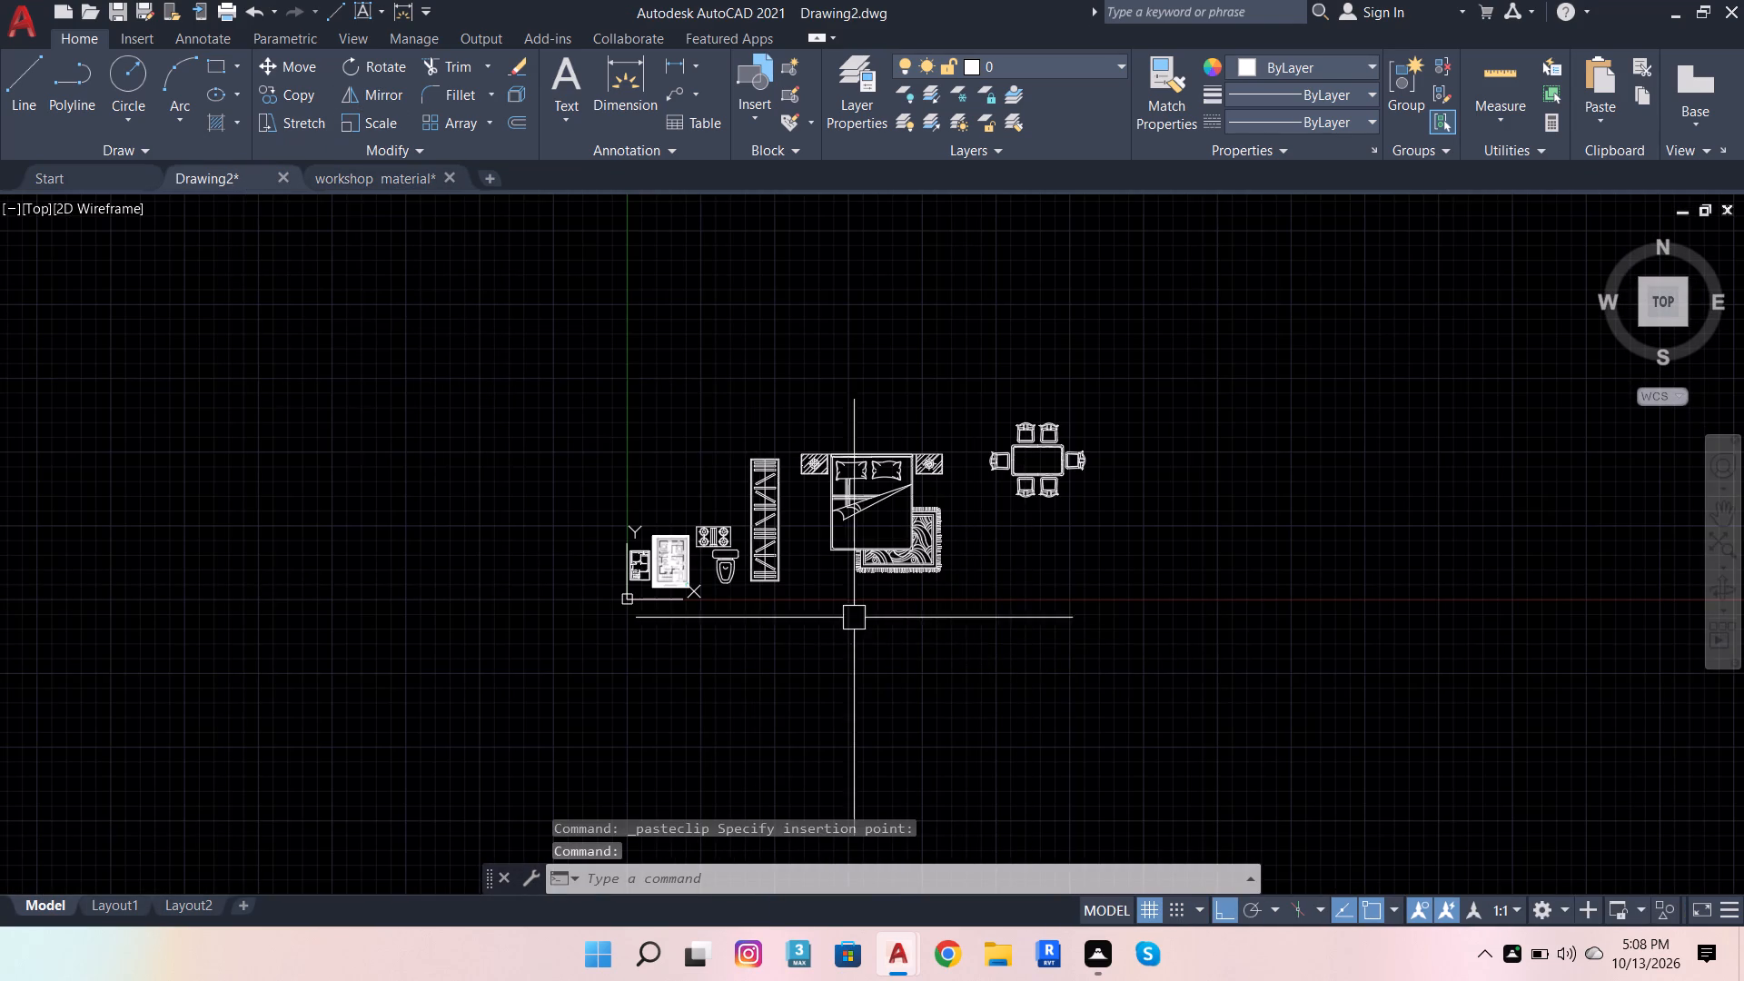
scroll(500, 536, up, 3)
scroll(1361, 621, up, 3)
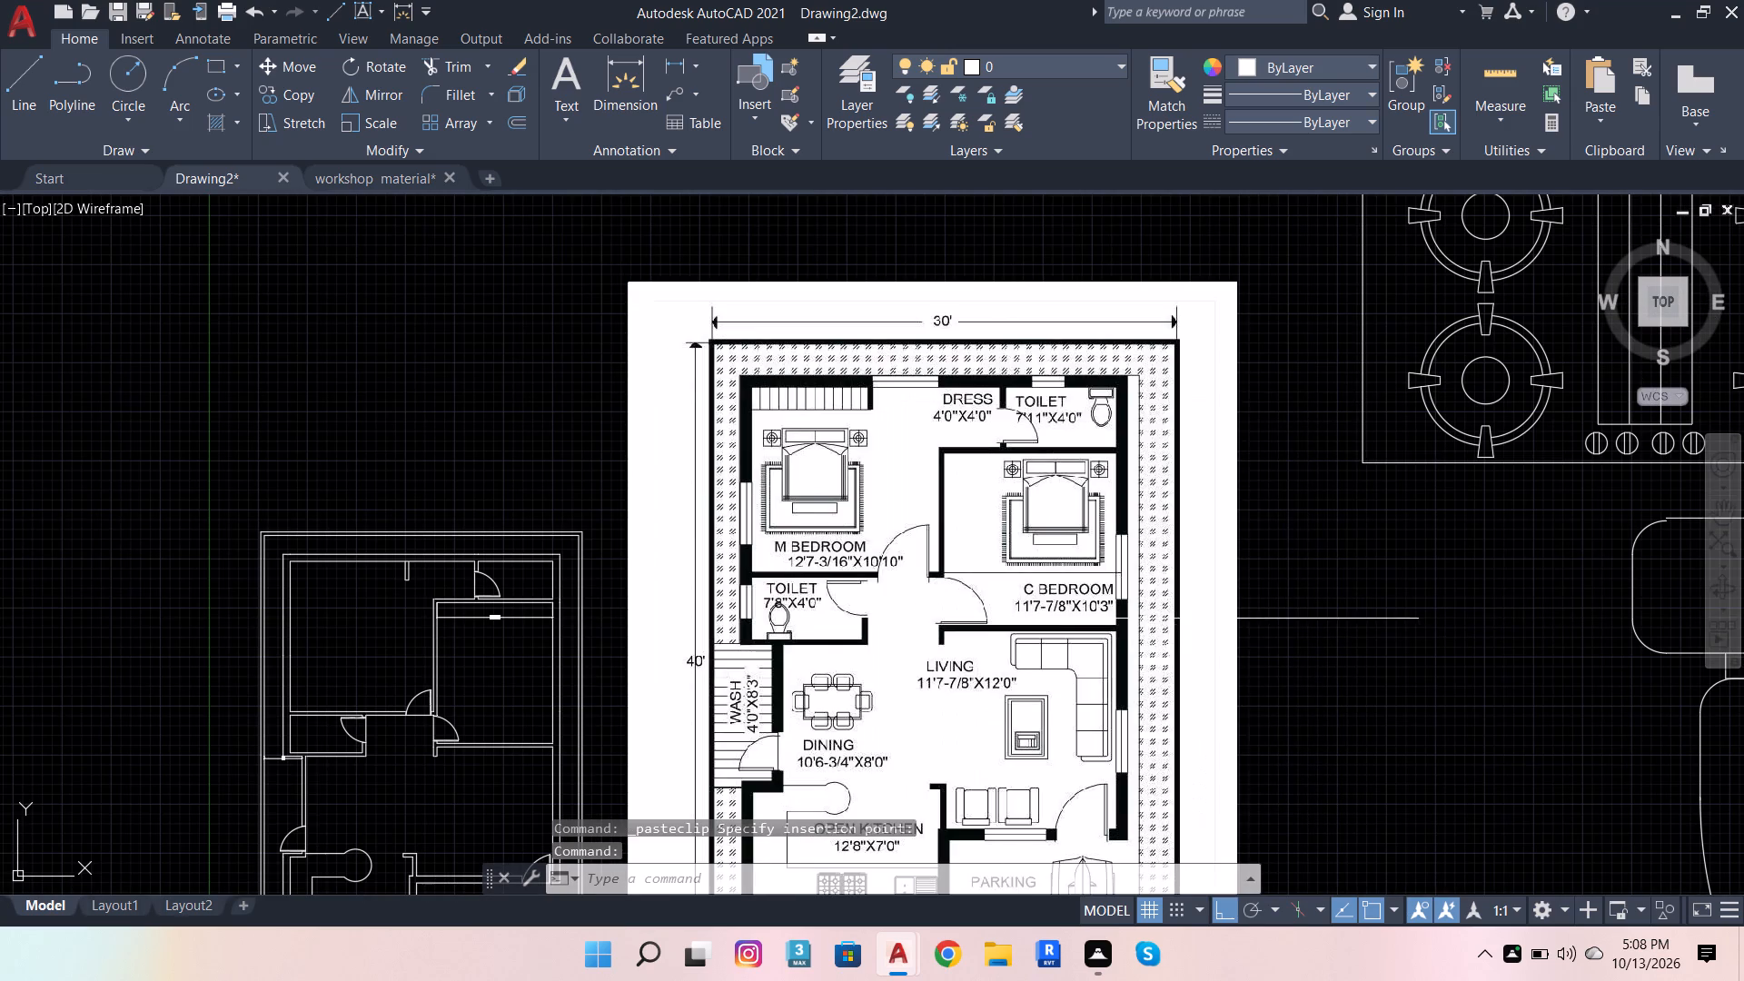
scroll(1168, 622, down, 1)
scroll(1008, 879, up, 3)
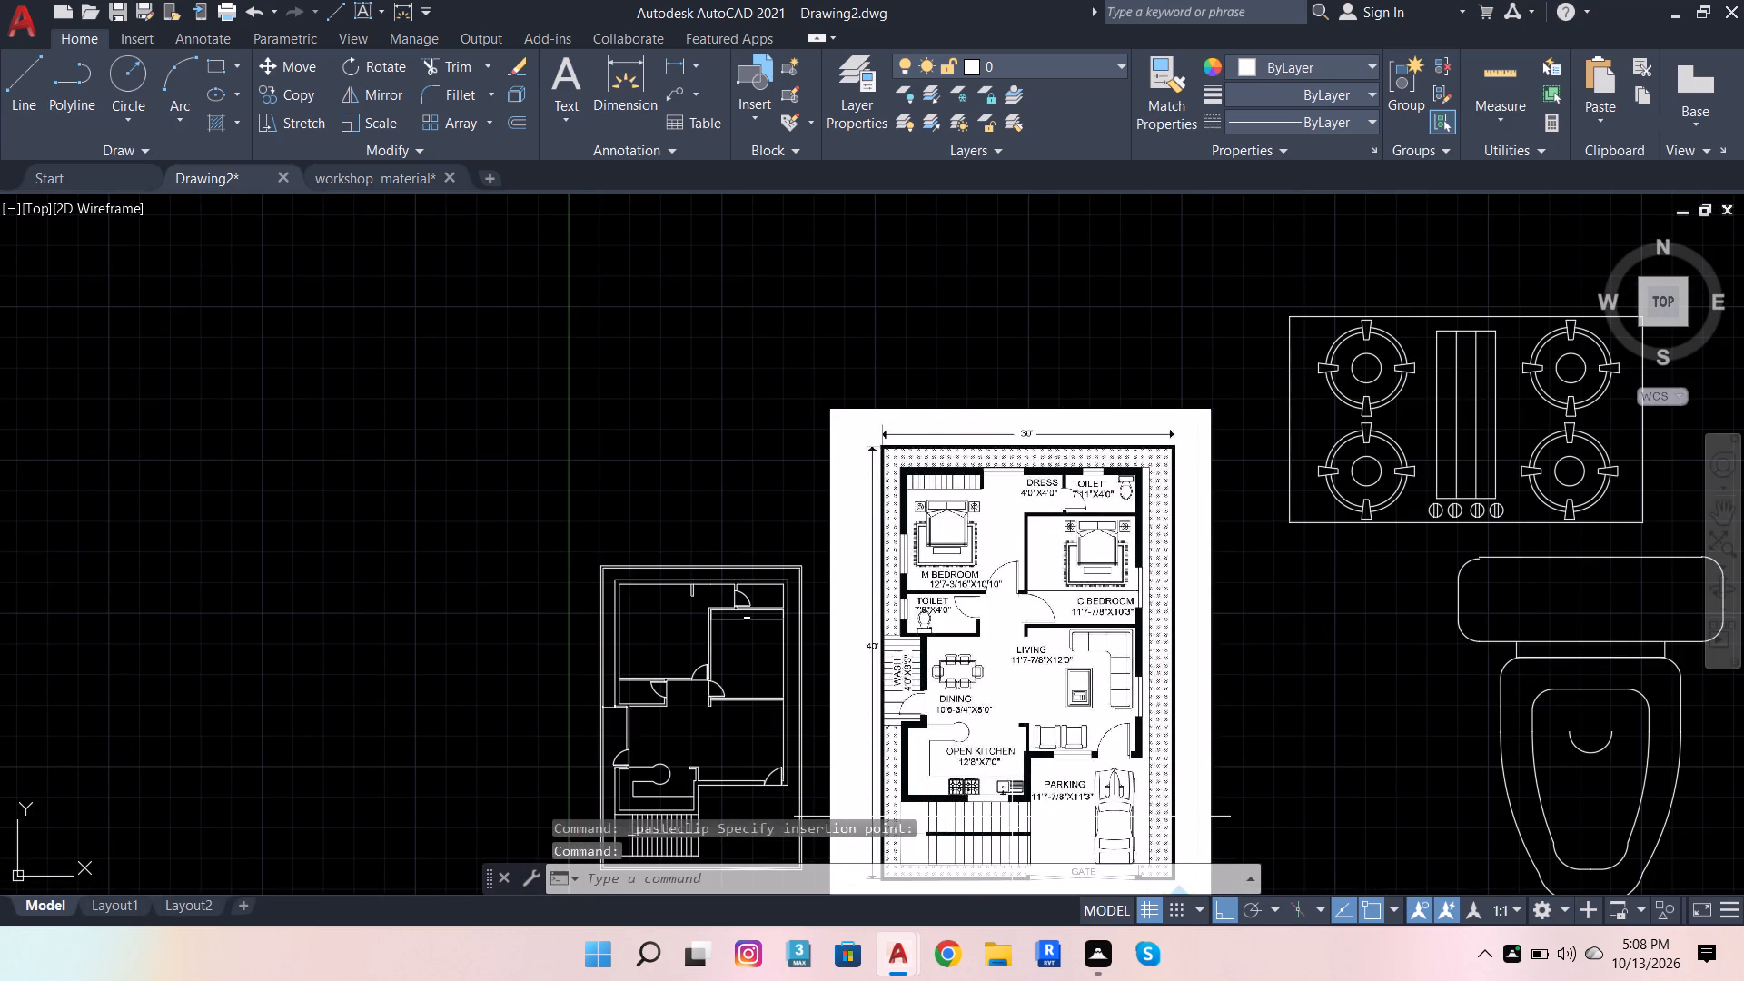
scroll(1015, 810, up, 2)
scroll(836, 758, down, 3)
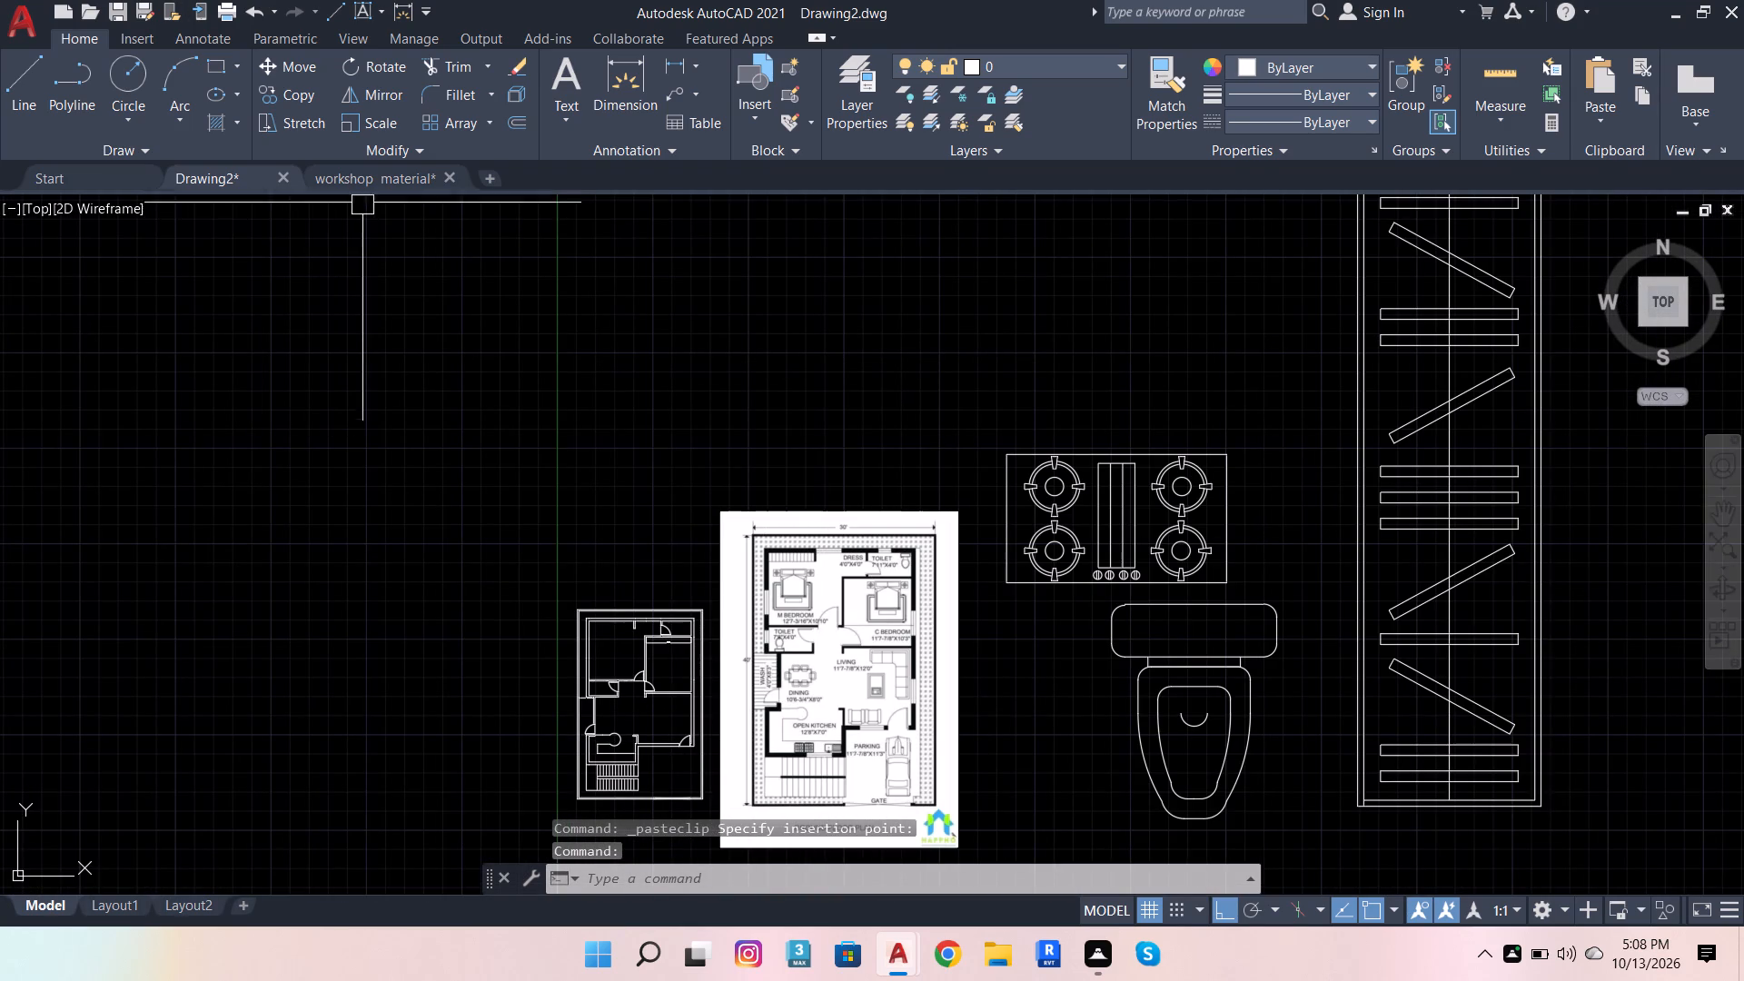
Look through the workshop material sheets from TABLES PLAN back past the beds and doors to the cupboards and bath fixtures.
click(363, 180)
scroll(680, 469, down, 5)
scroll(837, 437, down, 1)
scroll(811, 300, down, 4)
scroll(990, 490, down, 2)
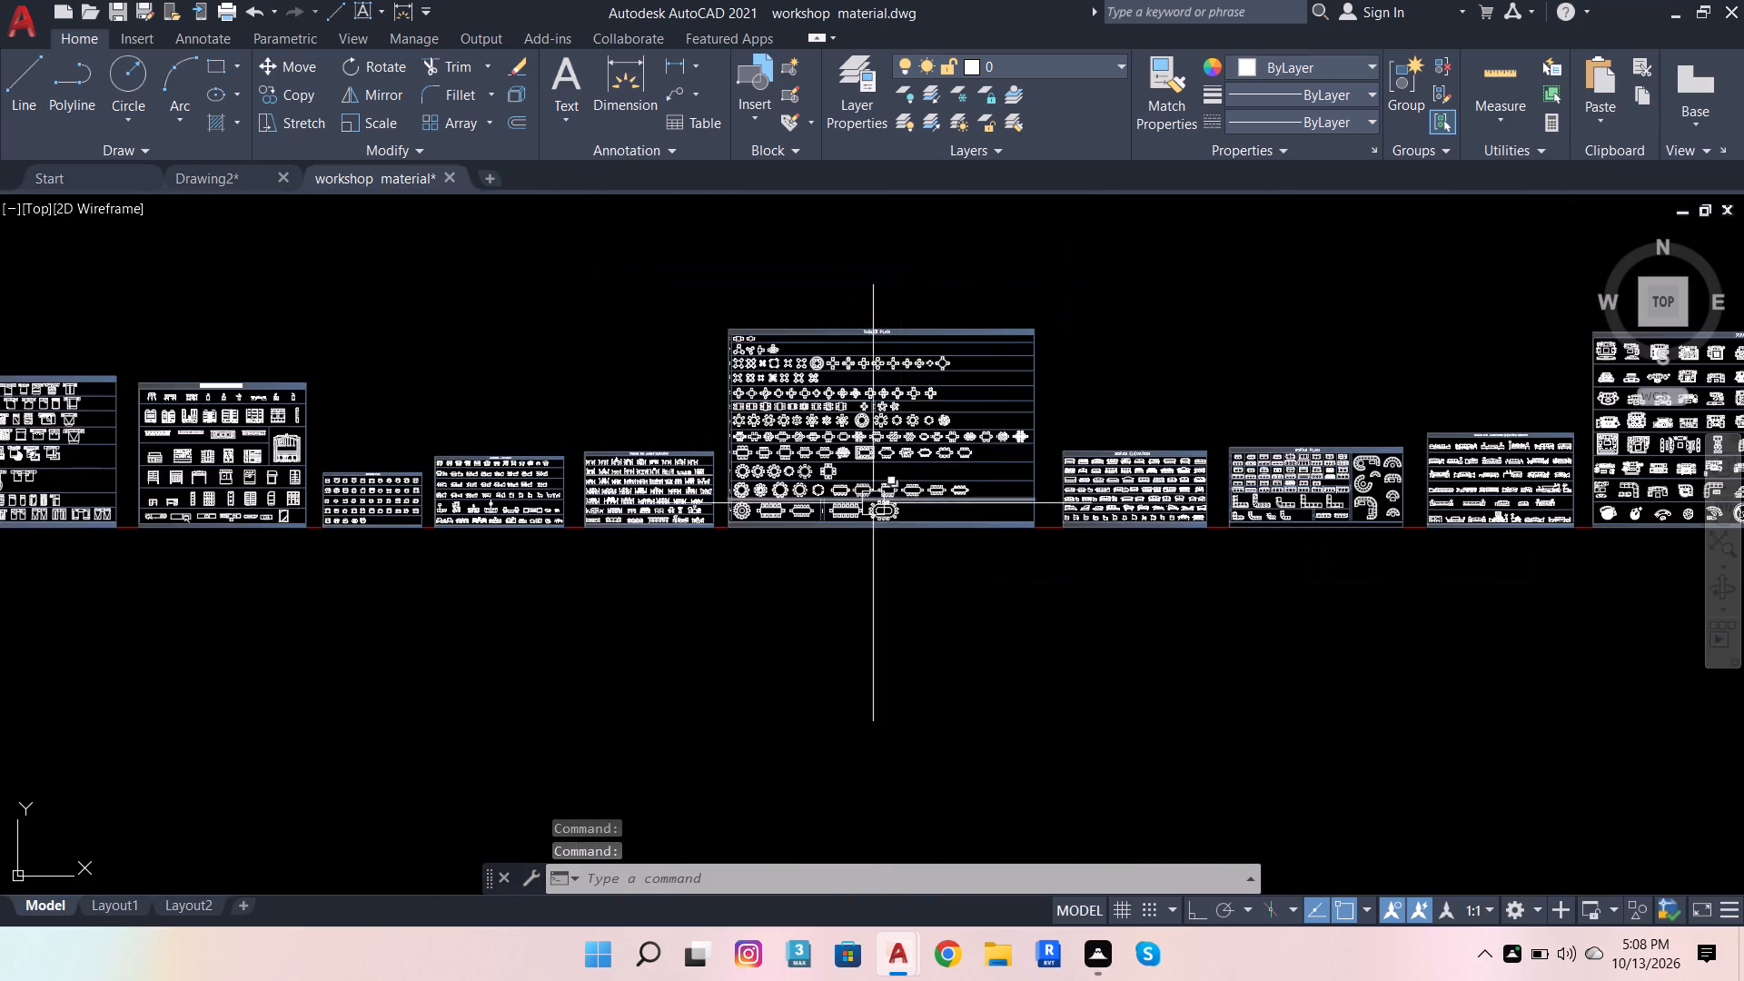
scroll(550, 459, up, 2)
scroll(460, 512, down, 2)
scroll(371, 540, down, 1)
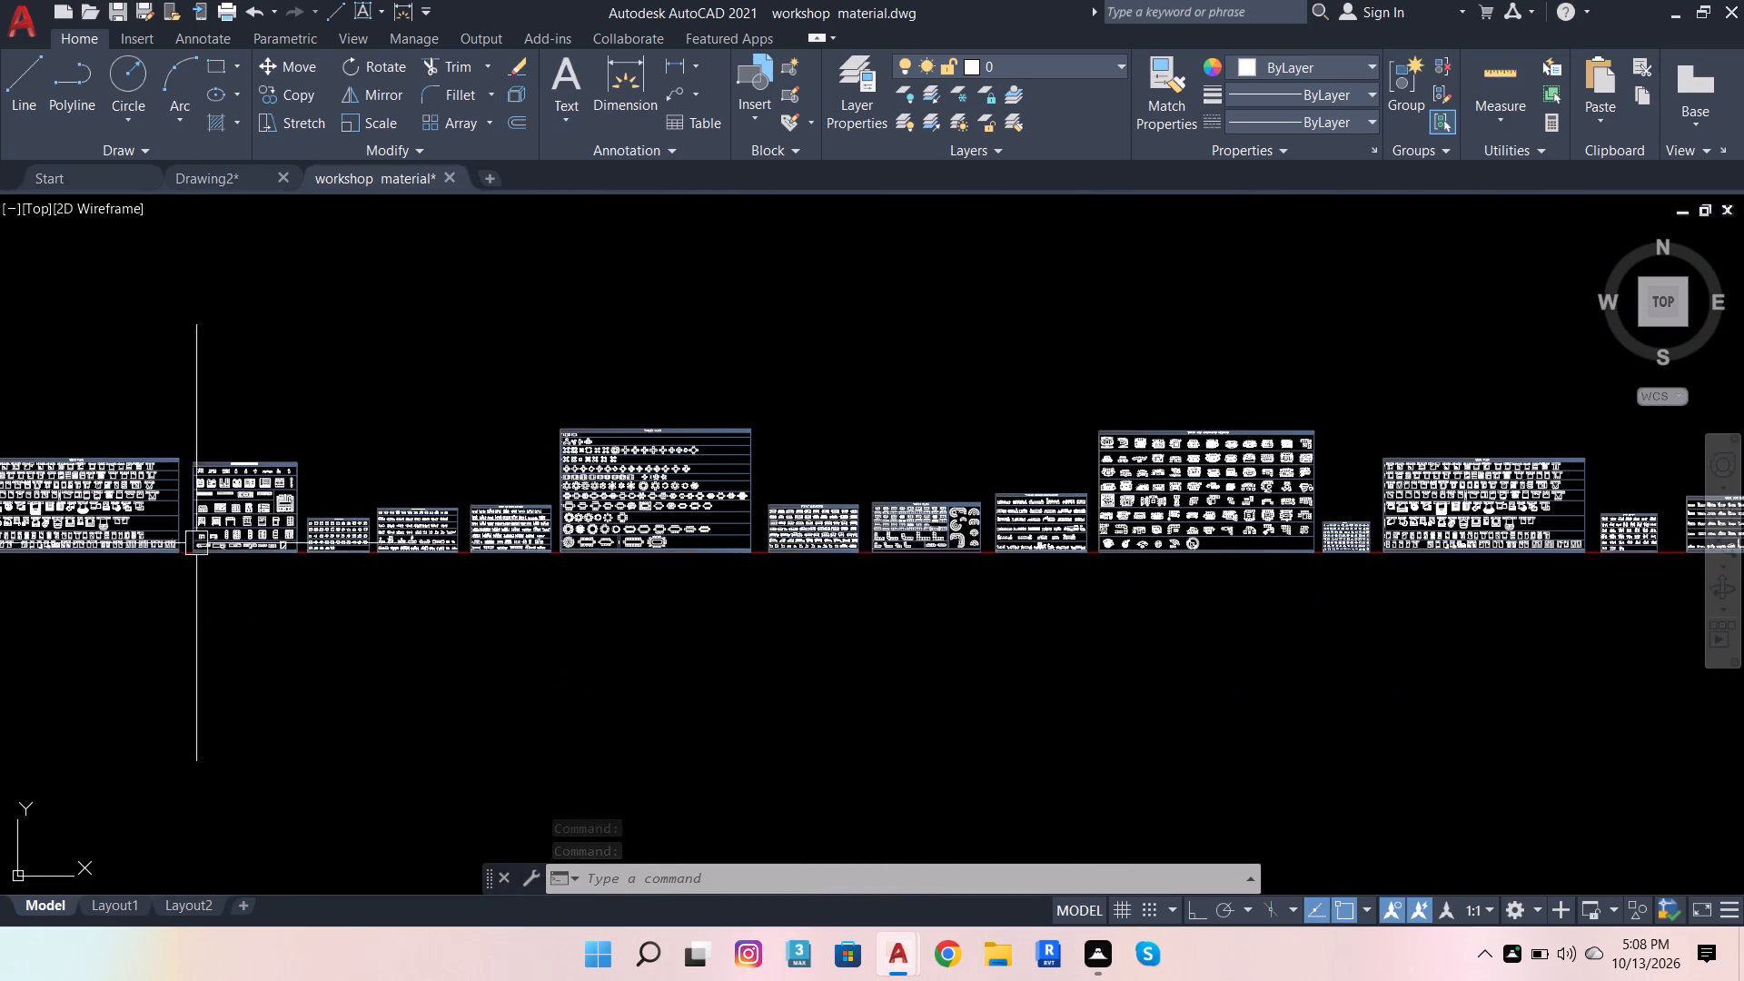
scroll(540, 493, down, 2)
scroll(170, 492, up, 4)
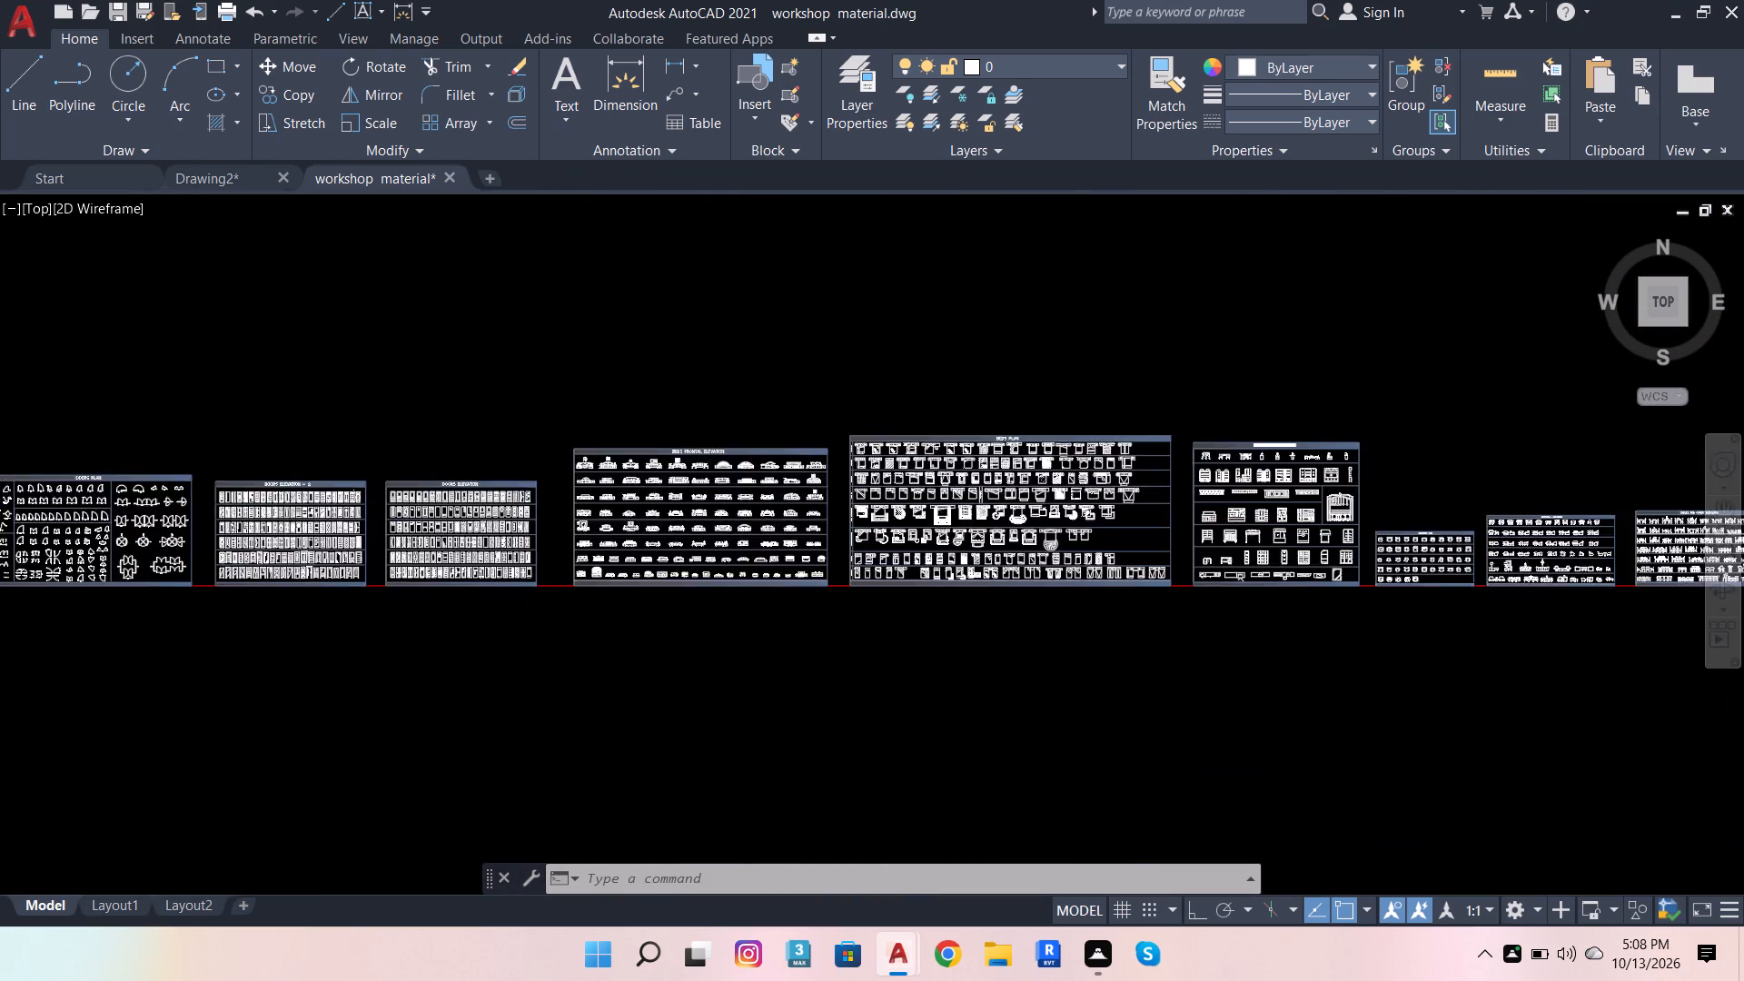
scroll(316, 487, up, 2)
scroll(857, 519, down, 2)
scroll(659, 520, down, 2)
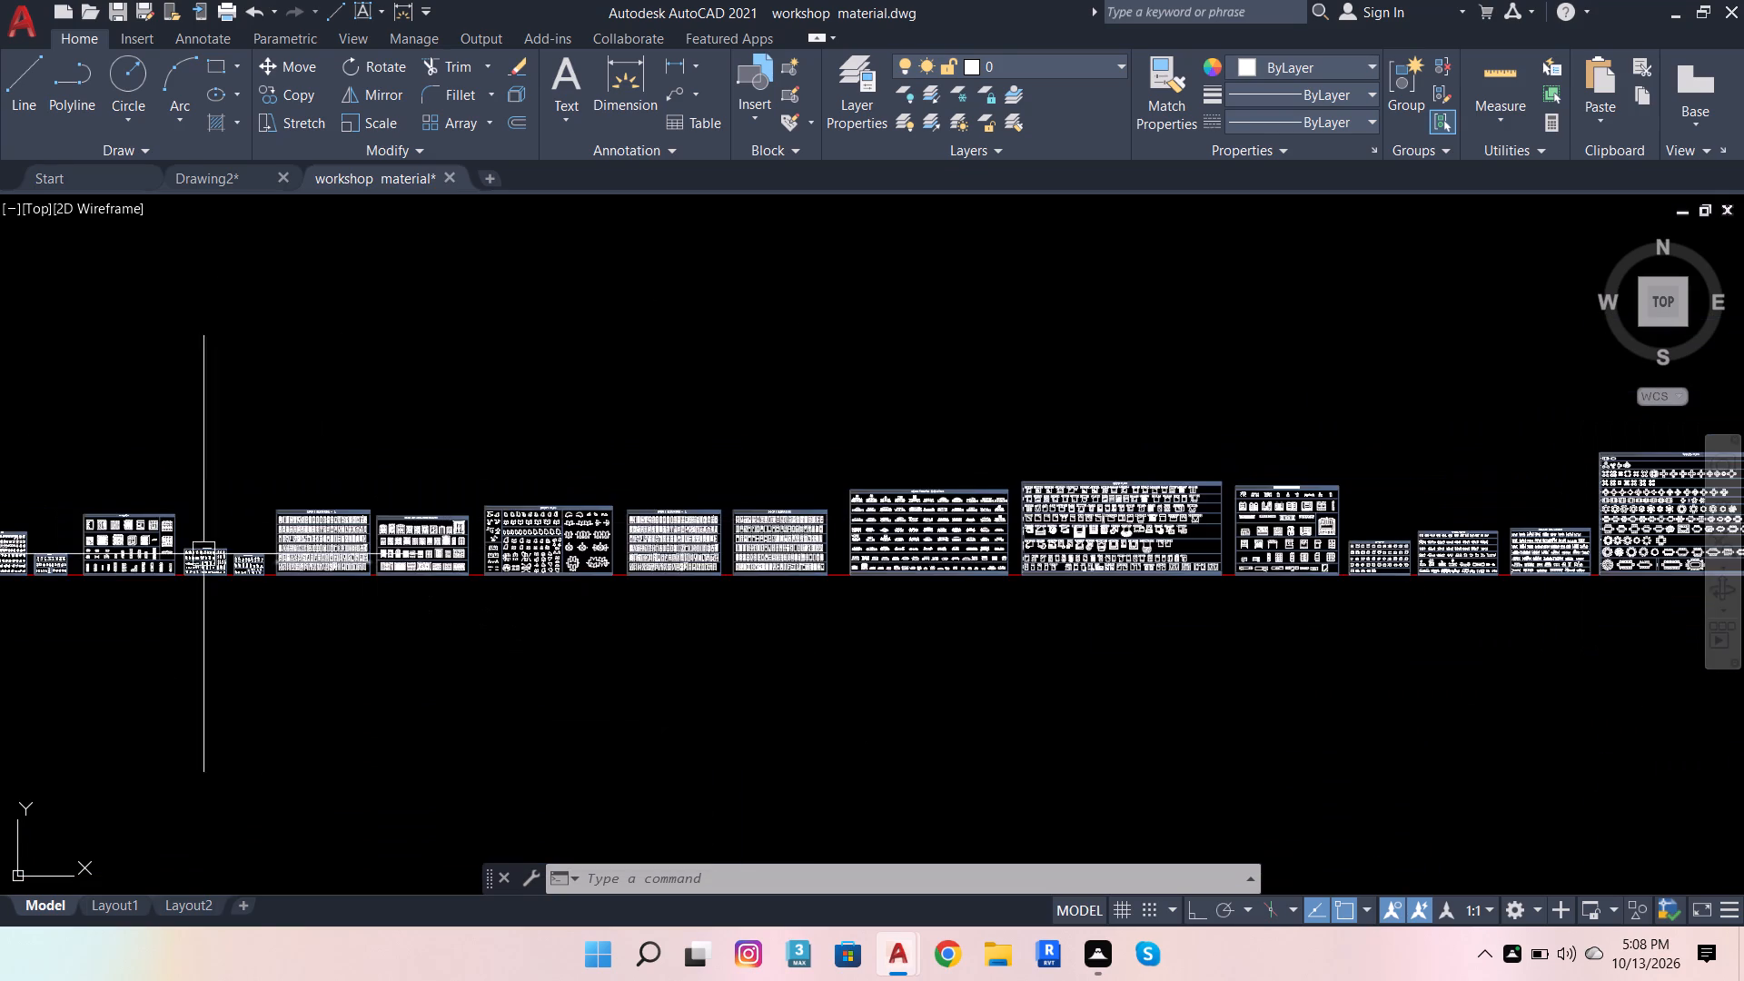
scroll(132, 554, up, 3)
scroll(1214, 572, down, 2)
scroll(739, 606, up, 2)
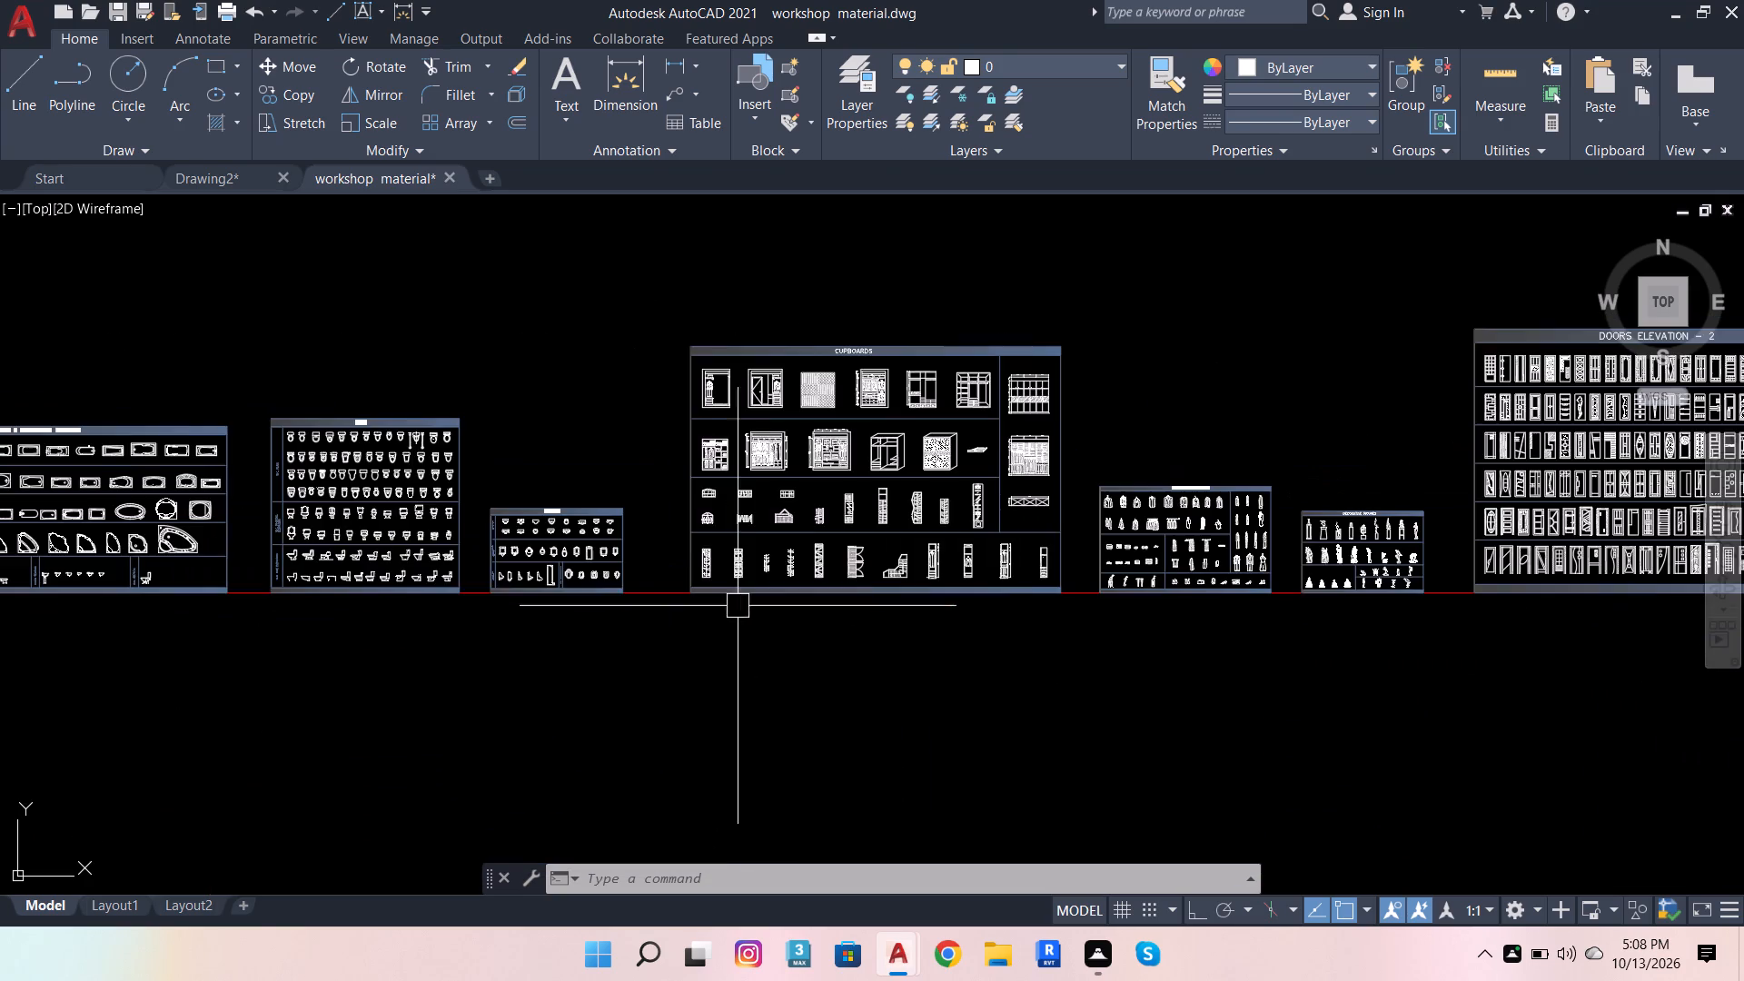
scroll(460, 527, up, 2)
scroll(512, 514, down, 4)
scroll(729, 564, down, 3)
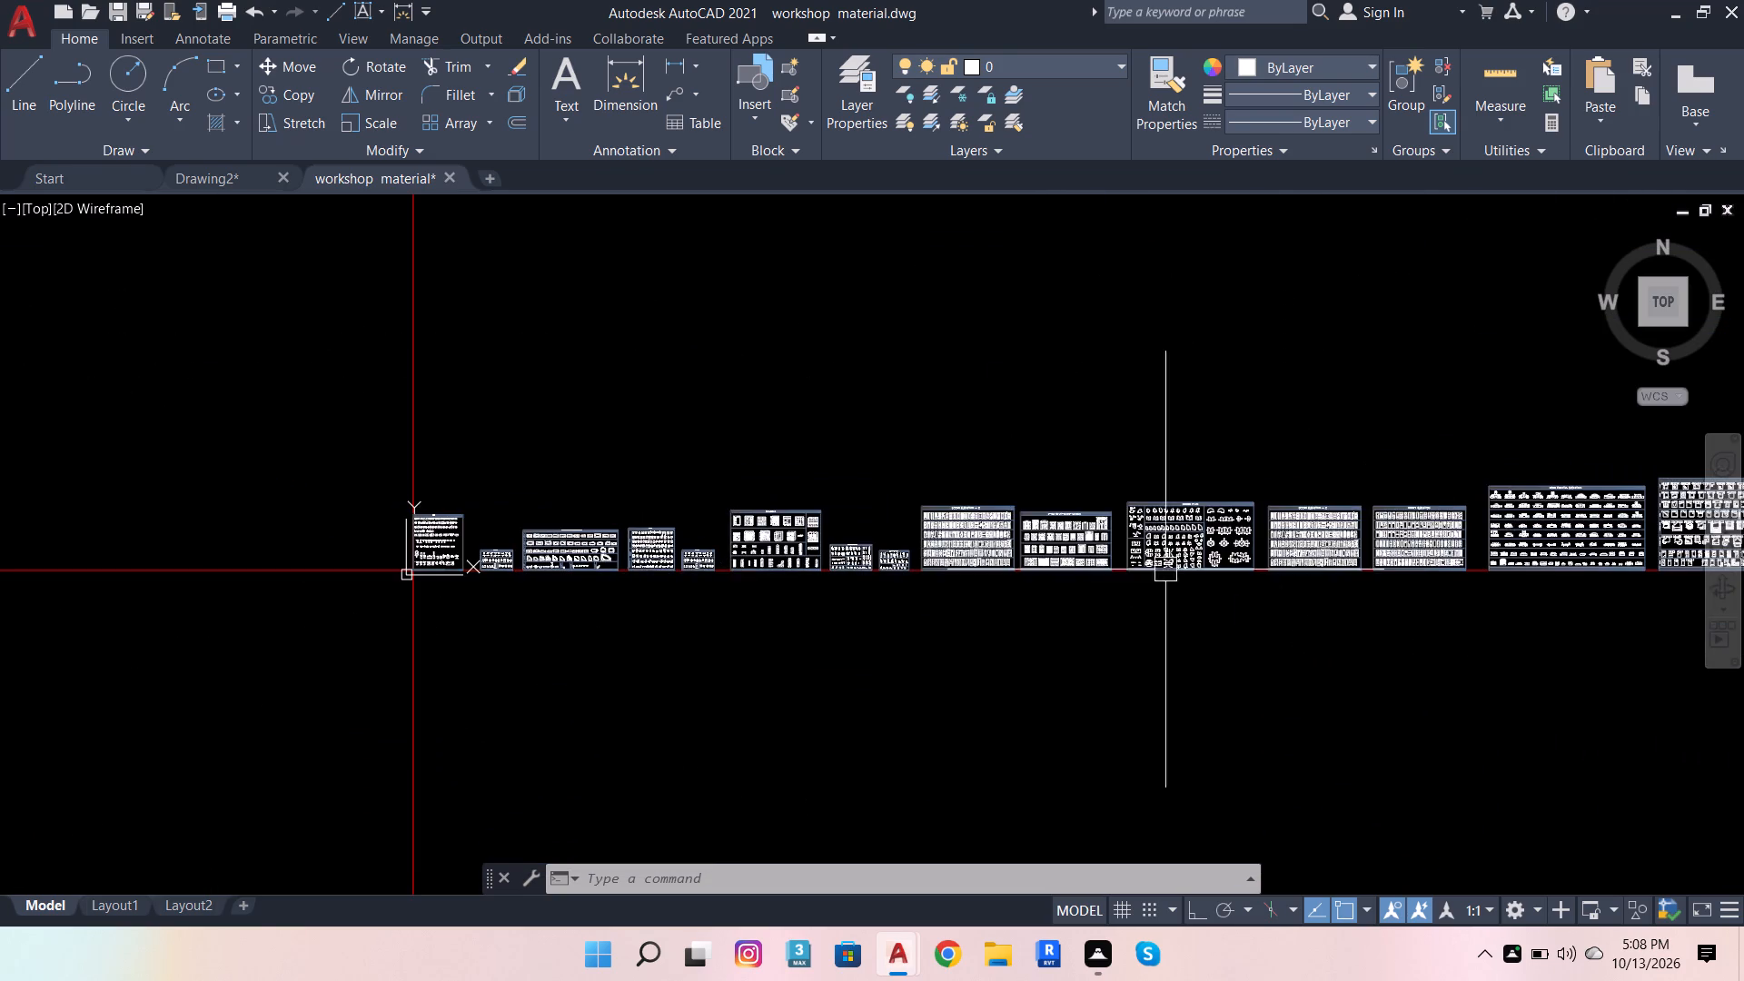
Look through the workshop material sheets from DOORS PLAN past the beds, tables and sofas to SOFAS AND ARMCHAIRS DESIGNS.
scroll(1247, 540, up, 4)
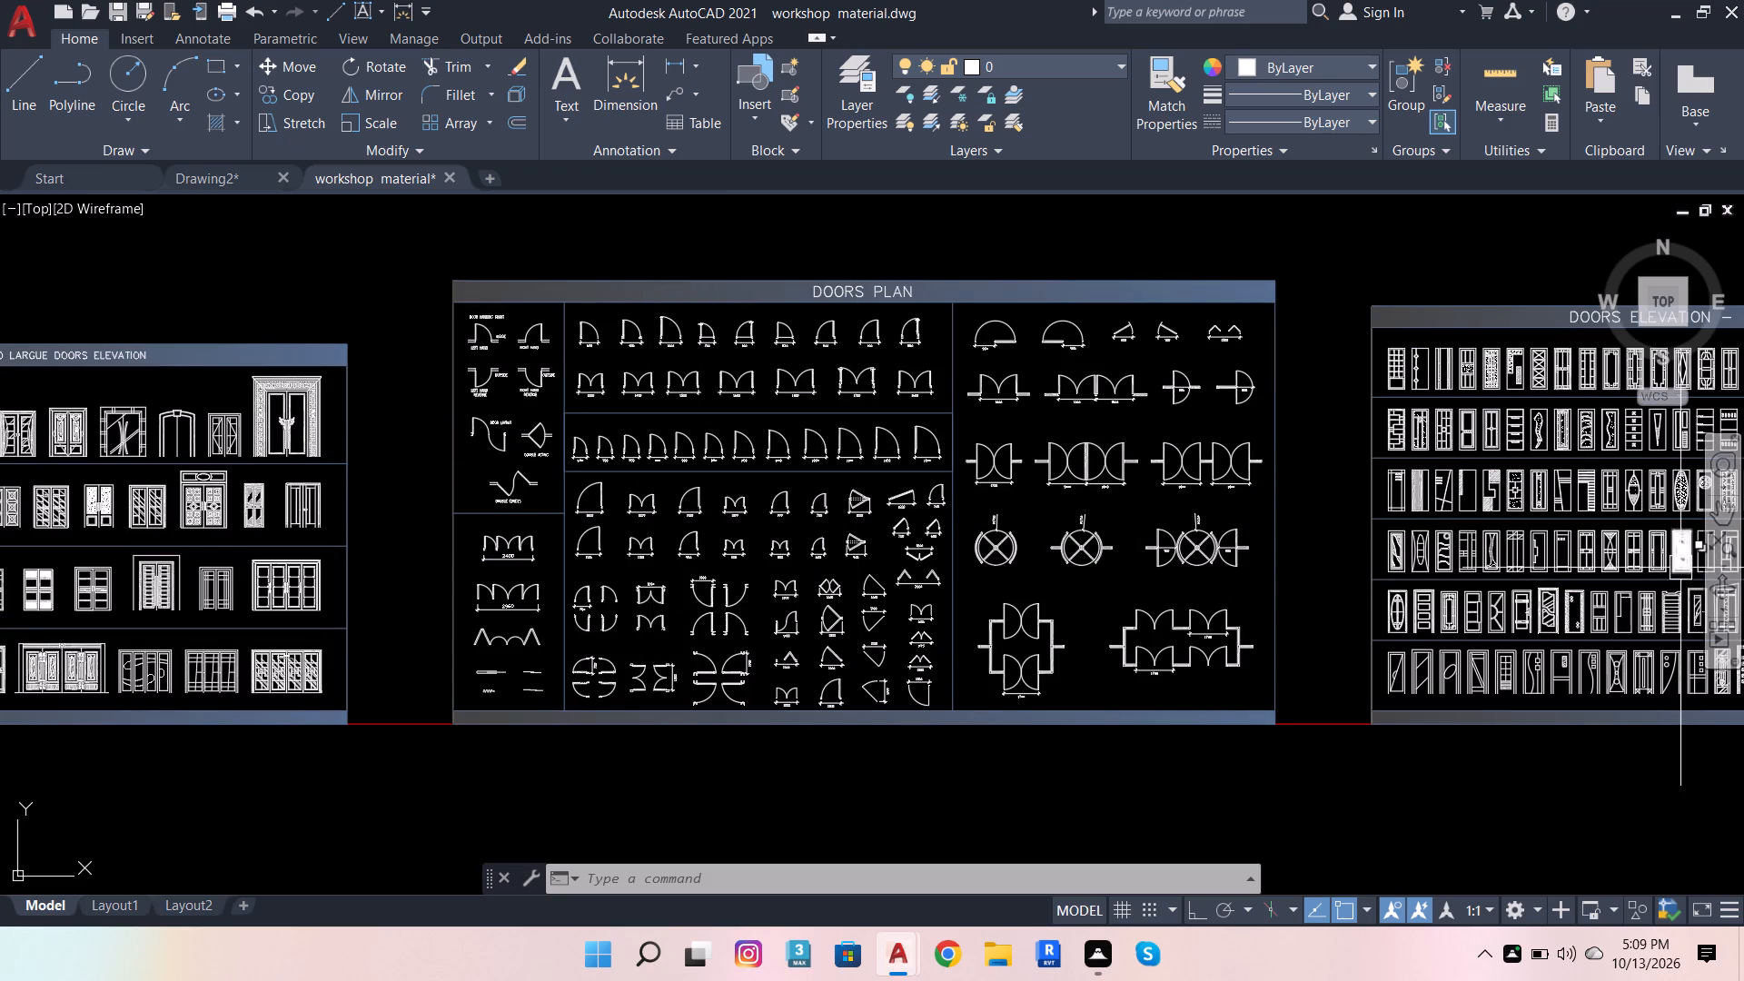
click(1729, 510)
drag(1575, 569, 7, 497)
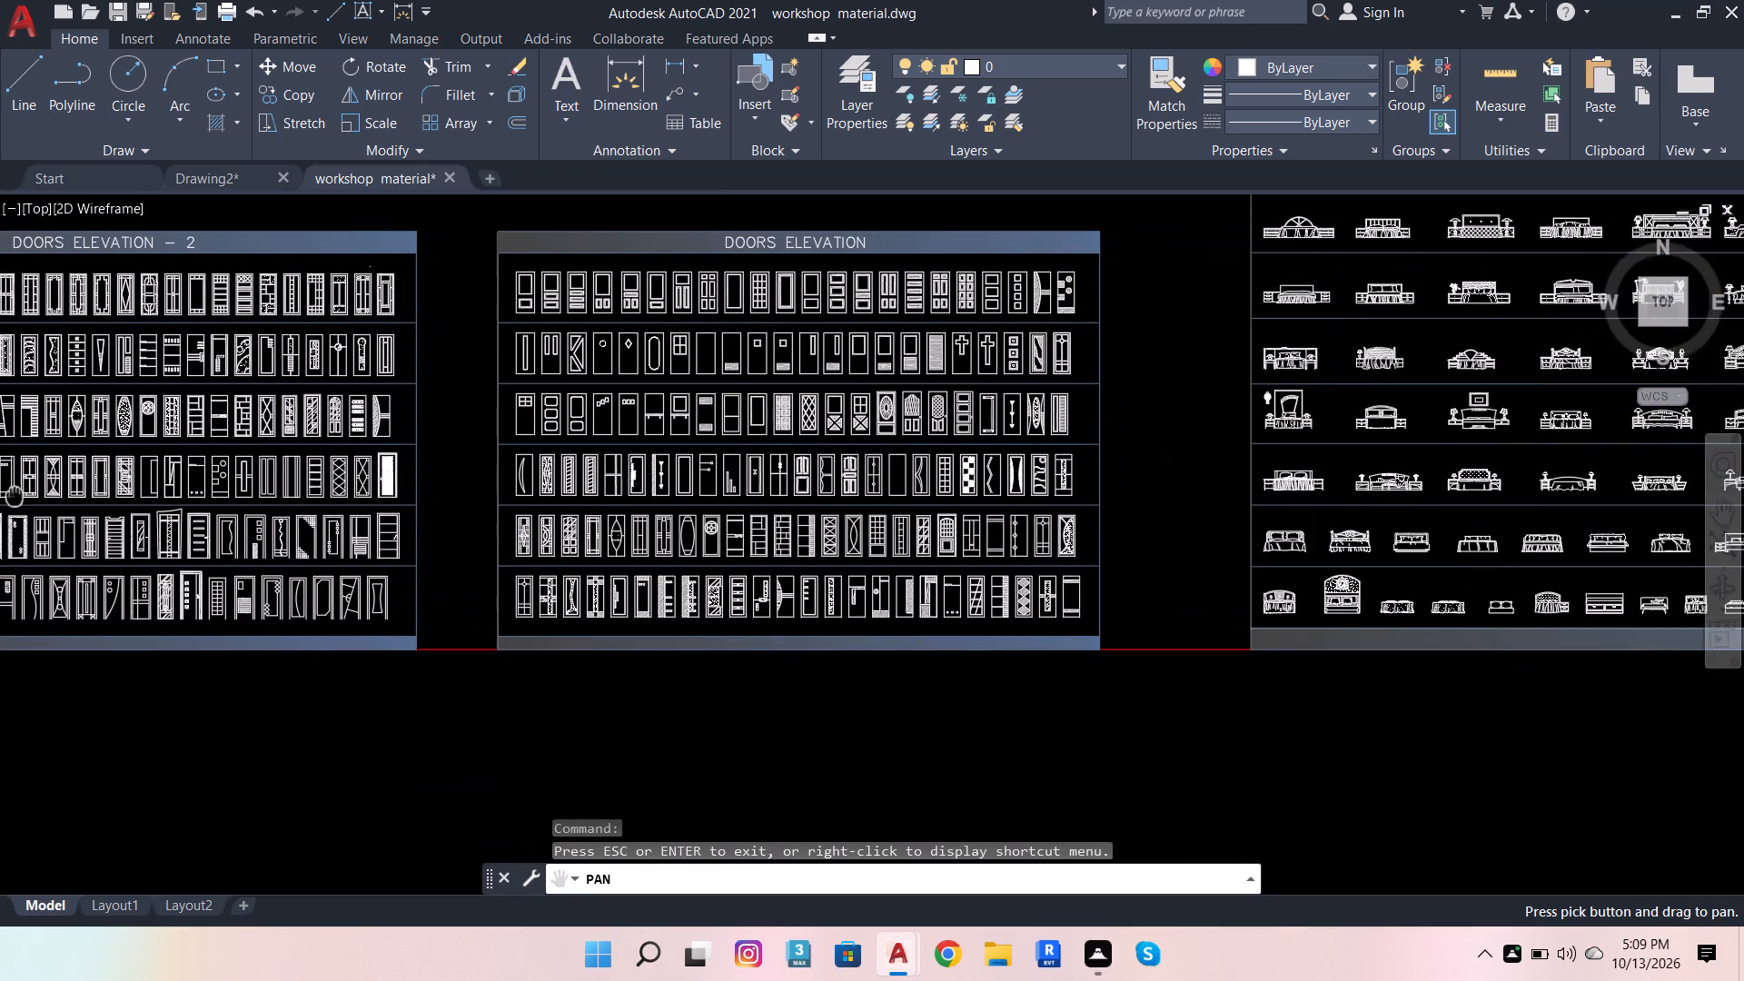
drag(7, 497, 0, 510)
drag(1428, 478, 117, 491)
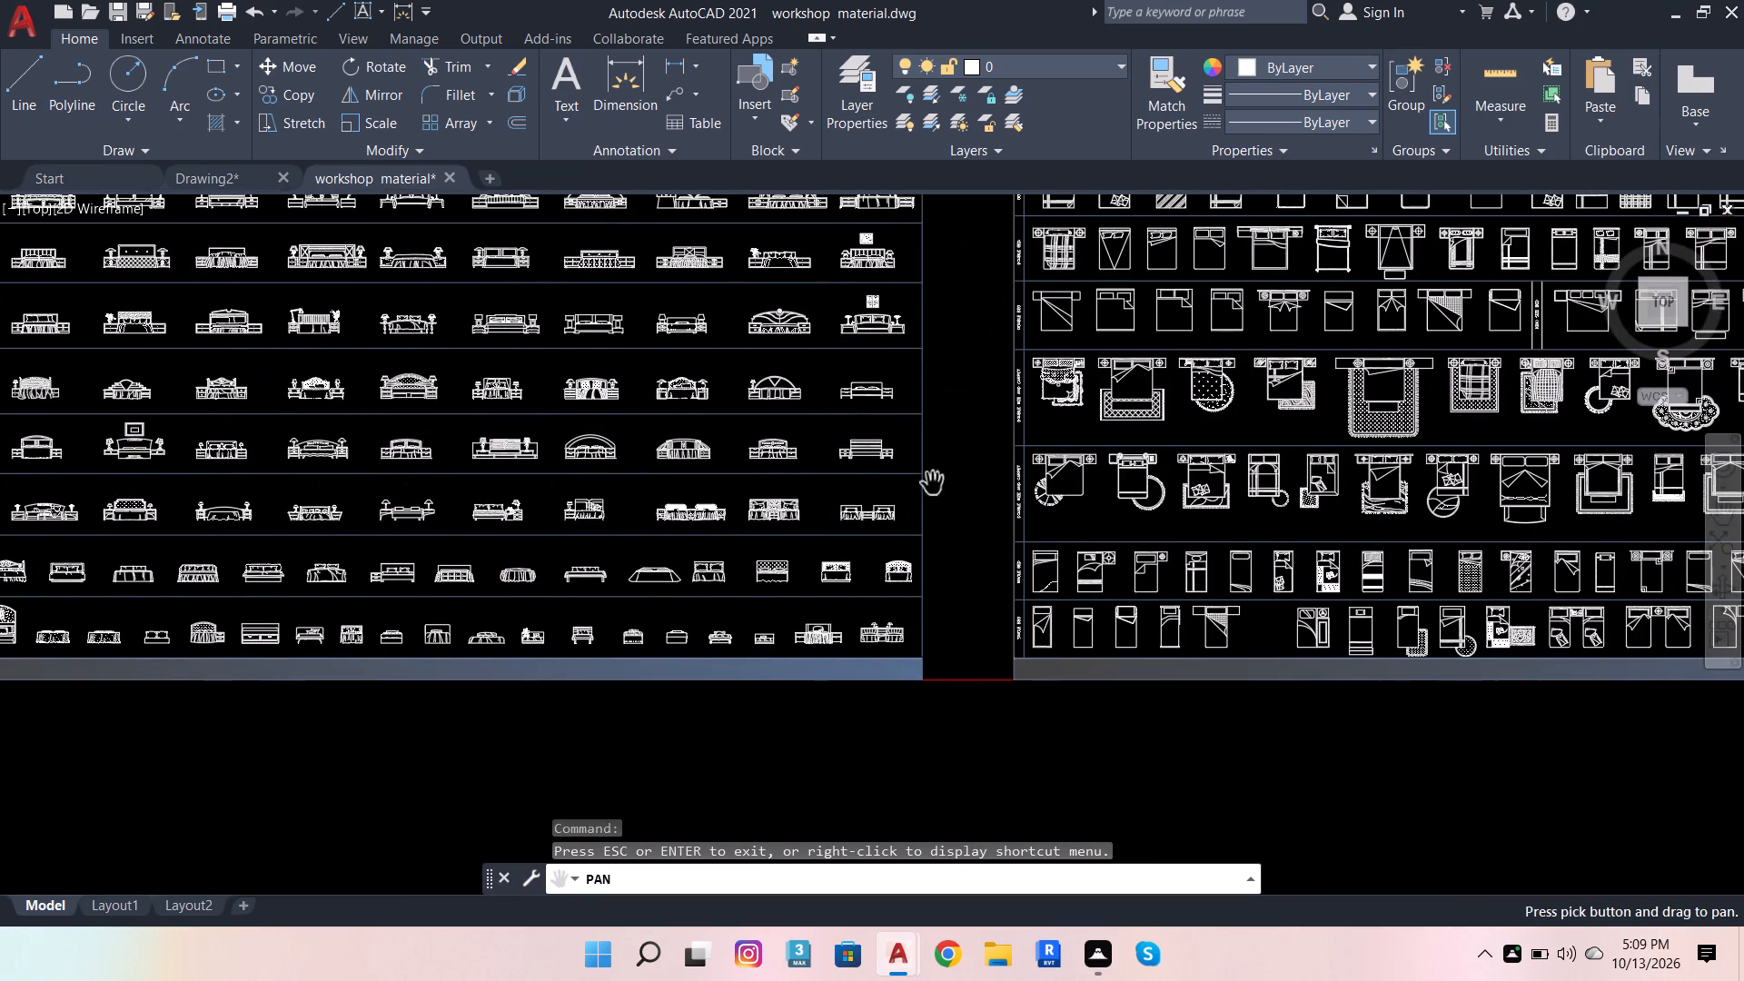
drag(1187, 481, 64, 517)
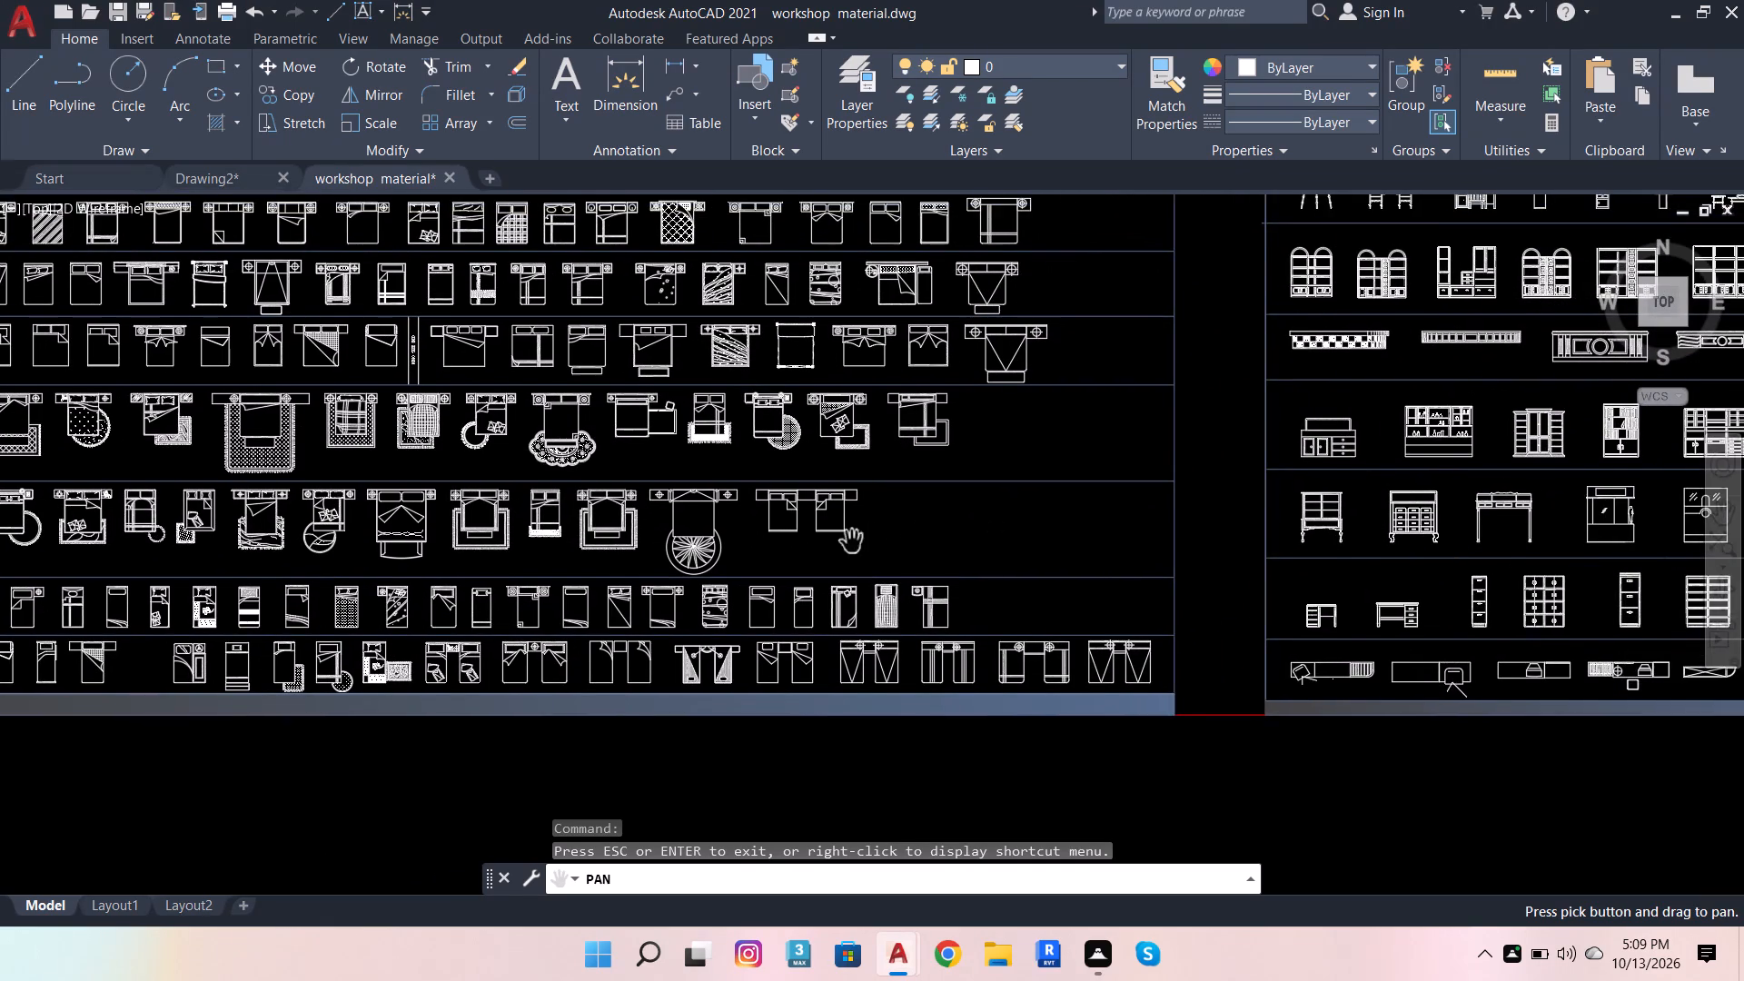
drag(842, 545, 0, 615)
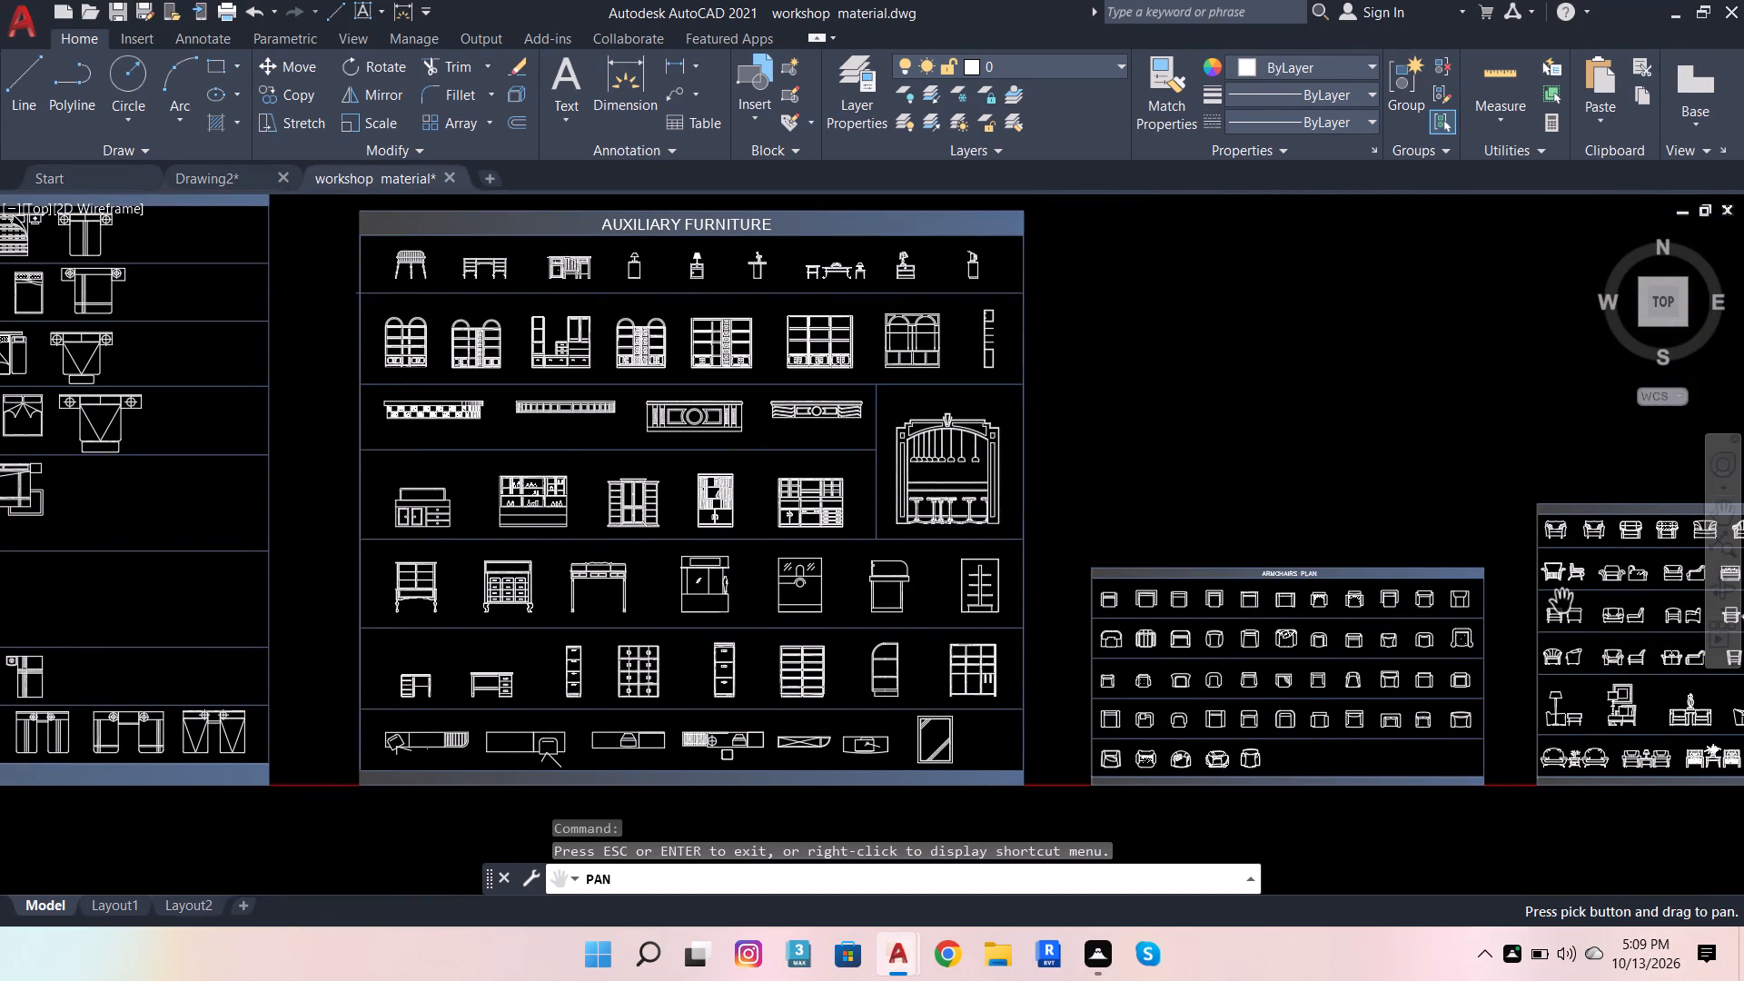
drag(1562, 602, 52, 596)
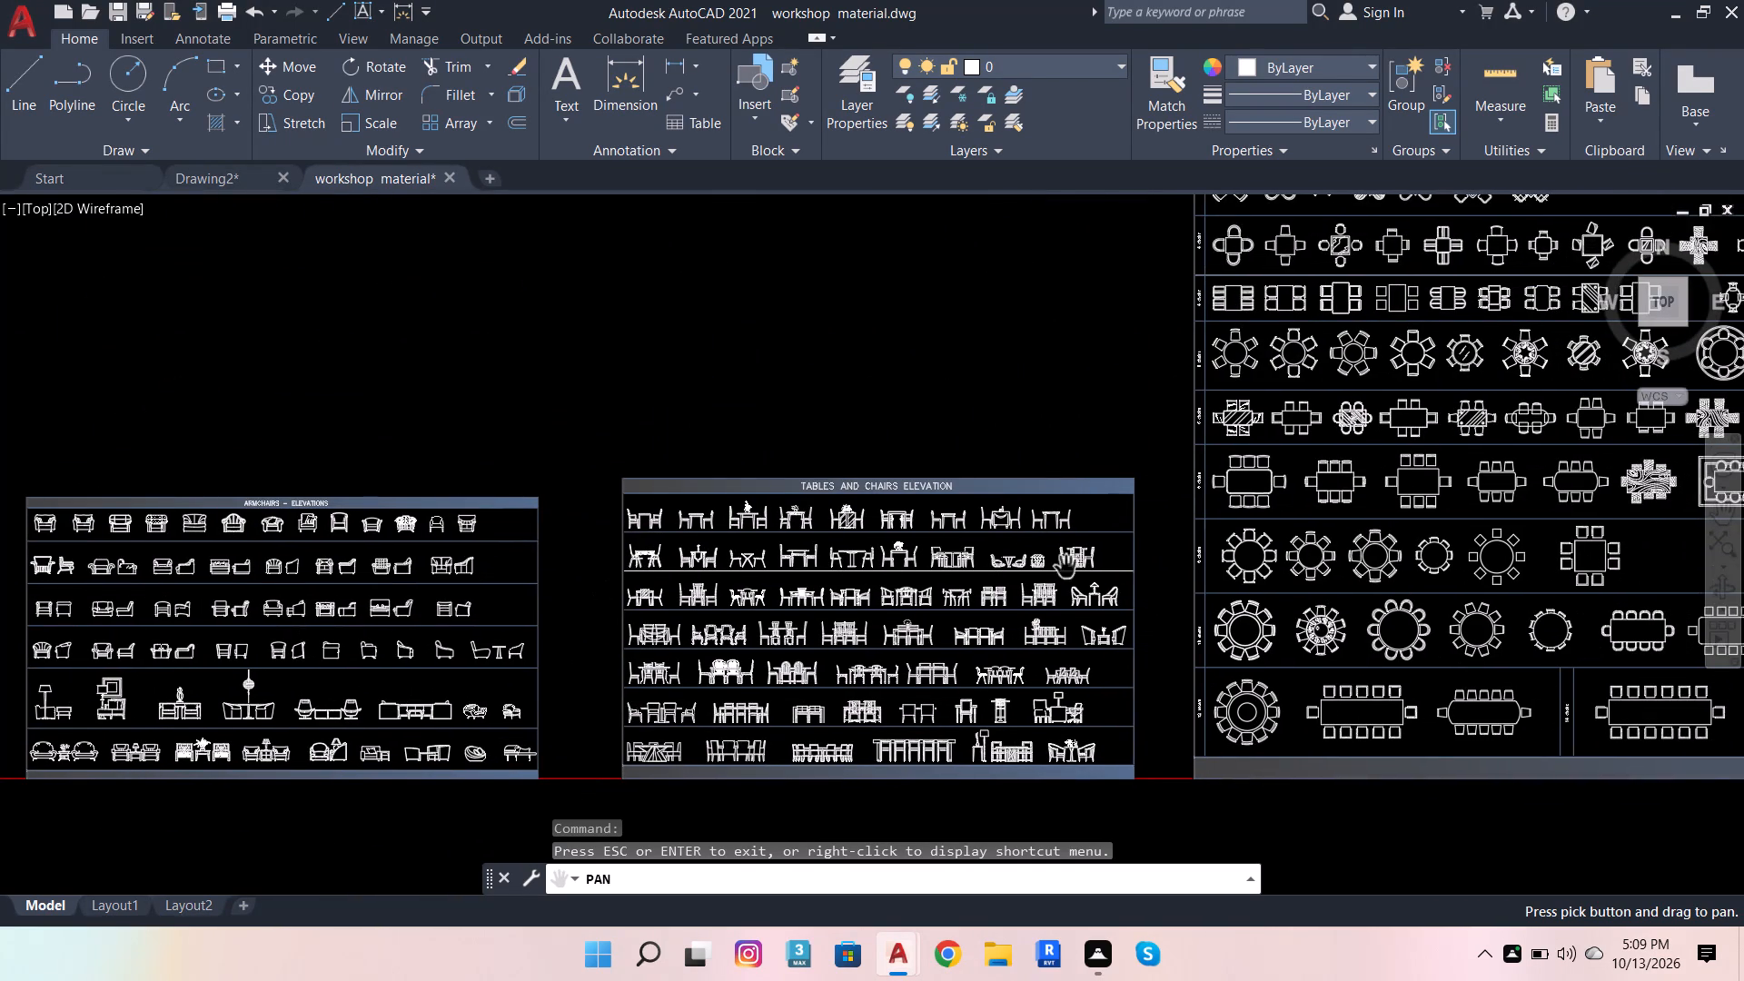
drag(1493, 539, 254, 577)
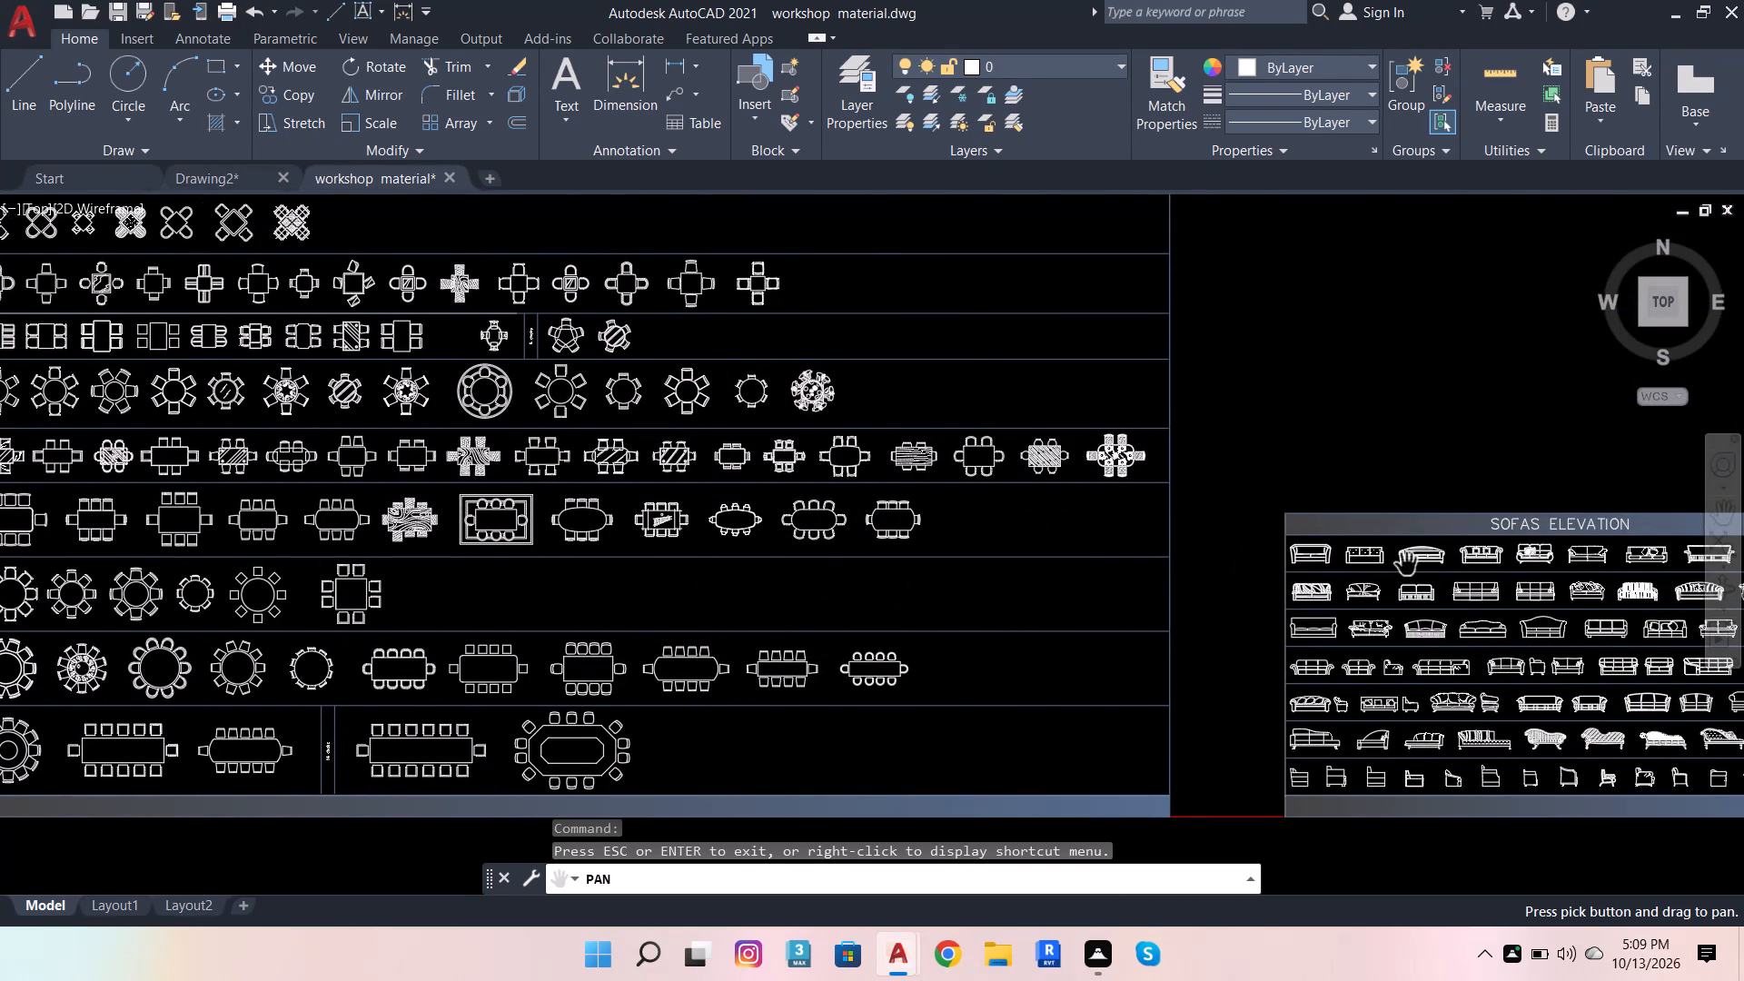
drag(1409, 565, 0, 560)
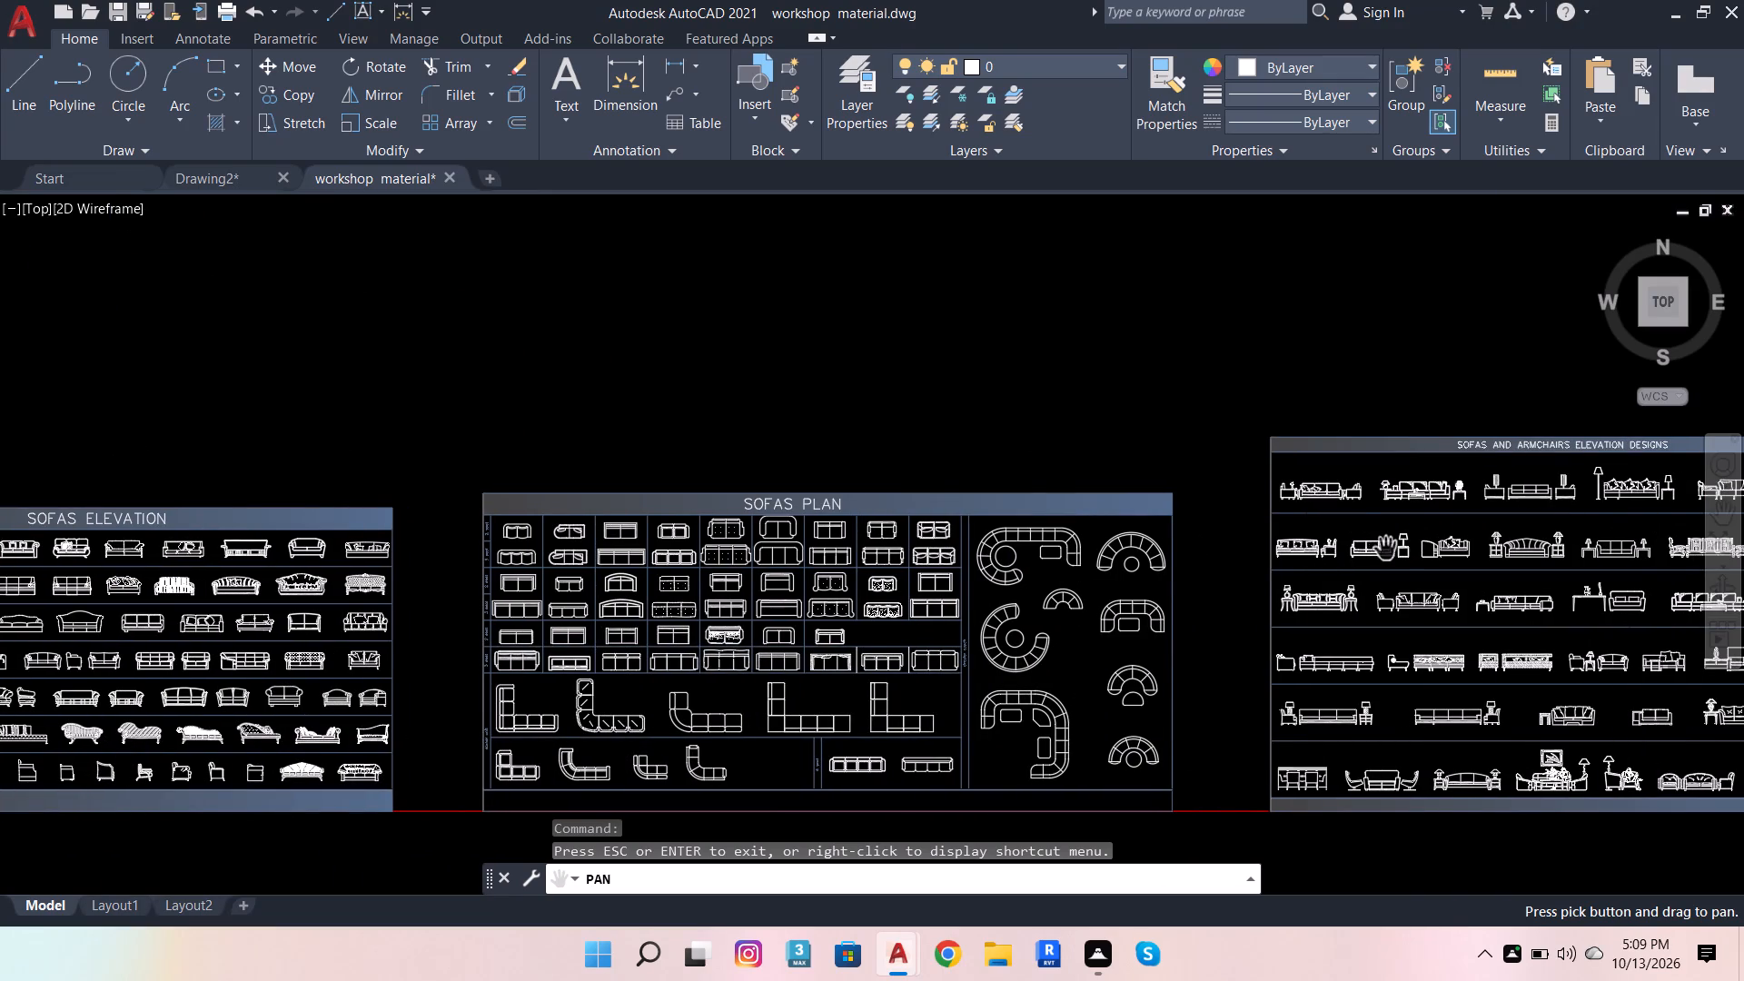
drag(1447, 550, 338, 540)
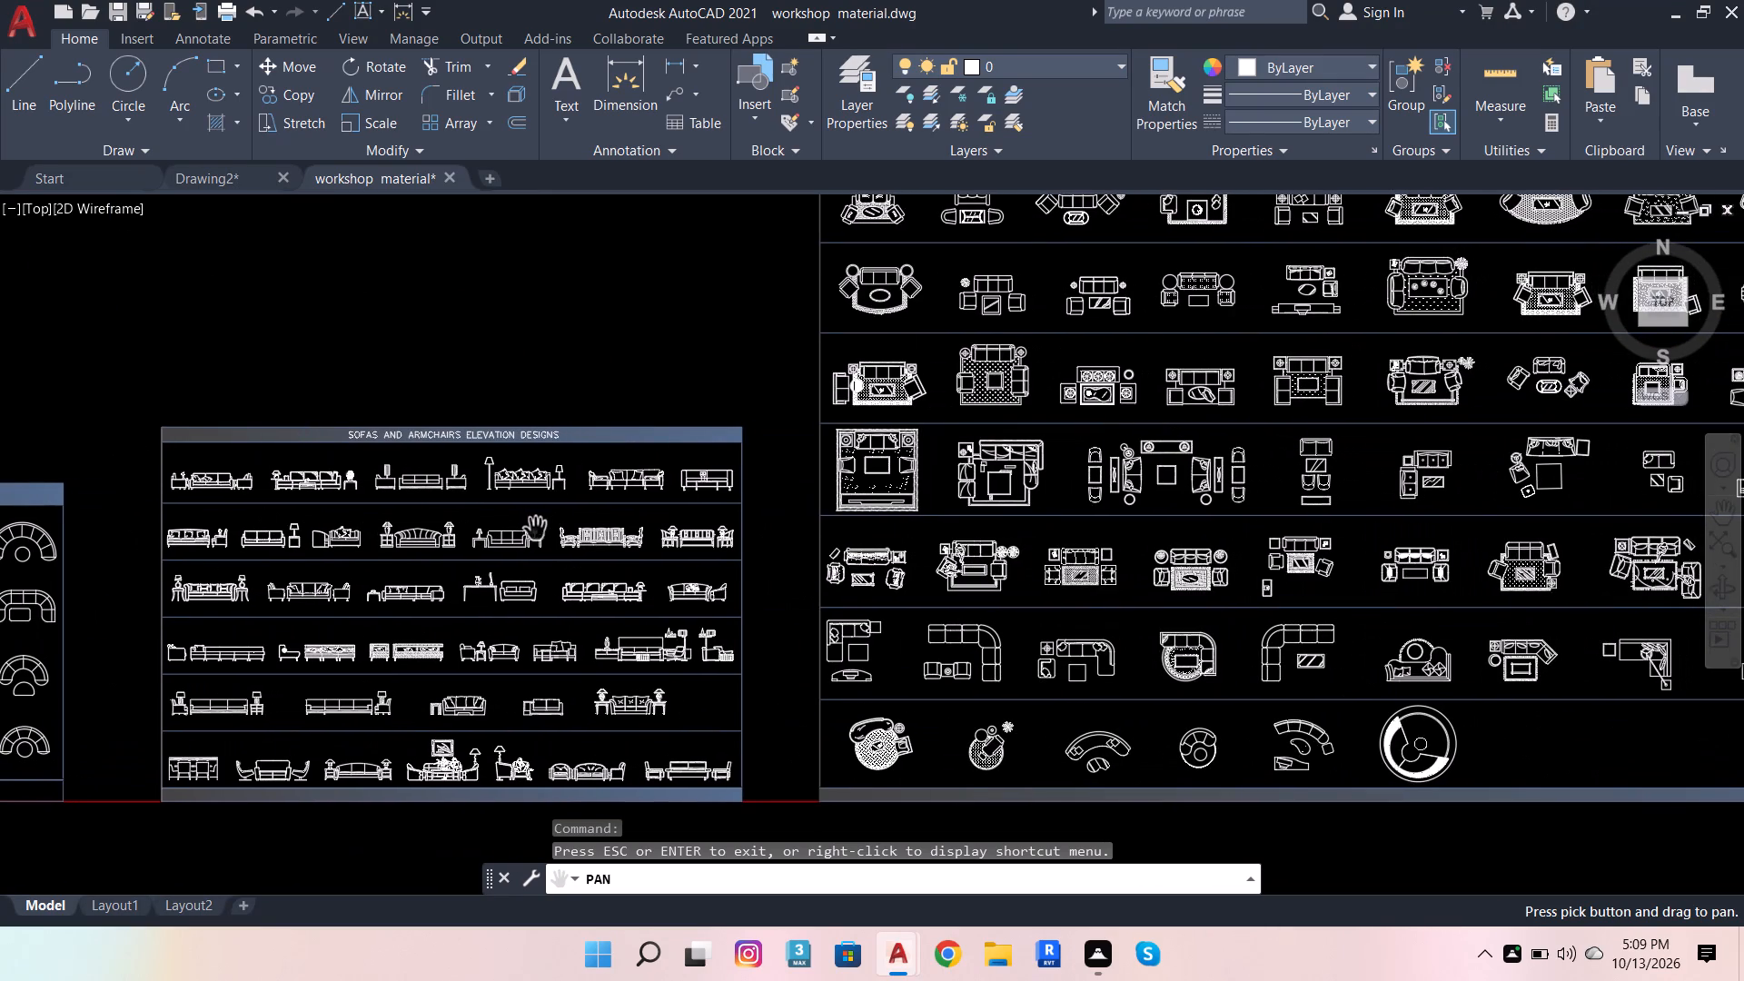
drag(1456, 438, 89, 505)
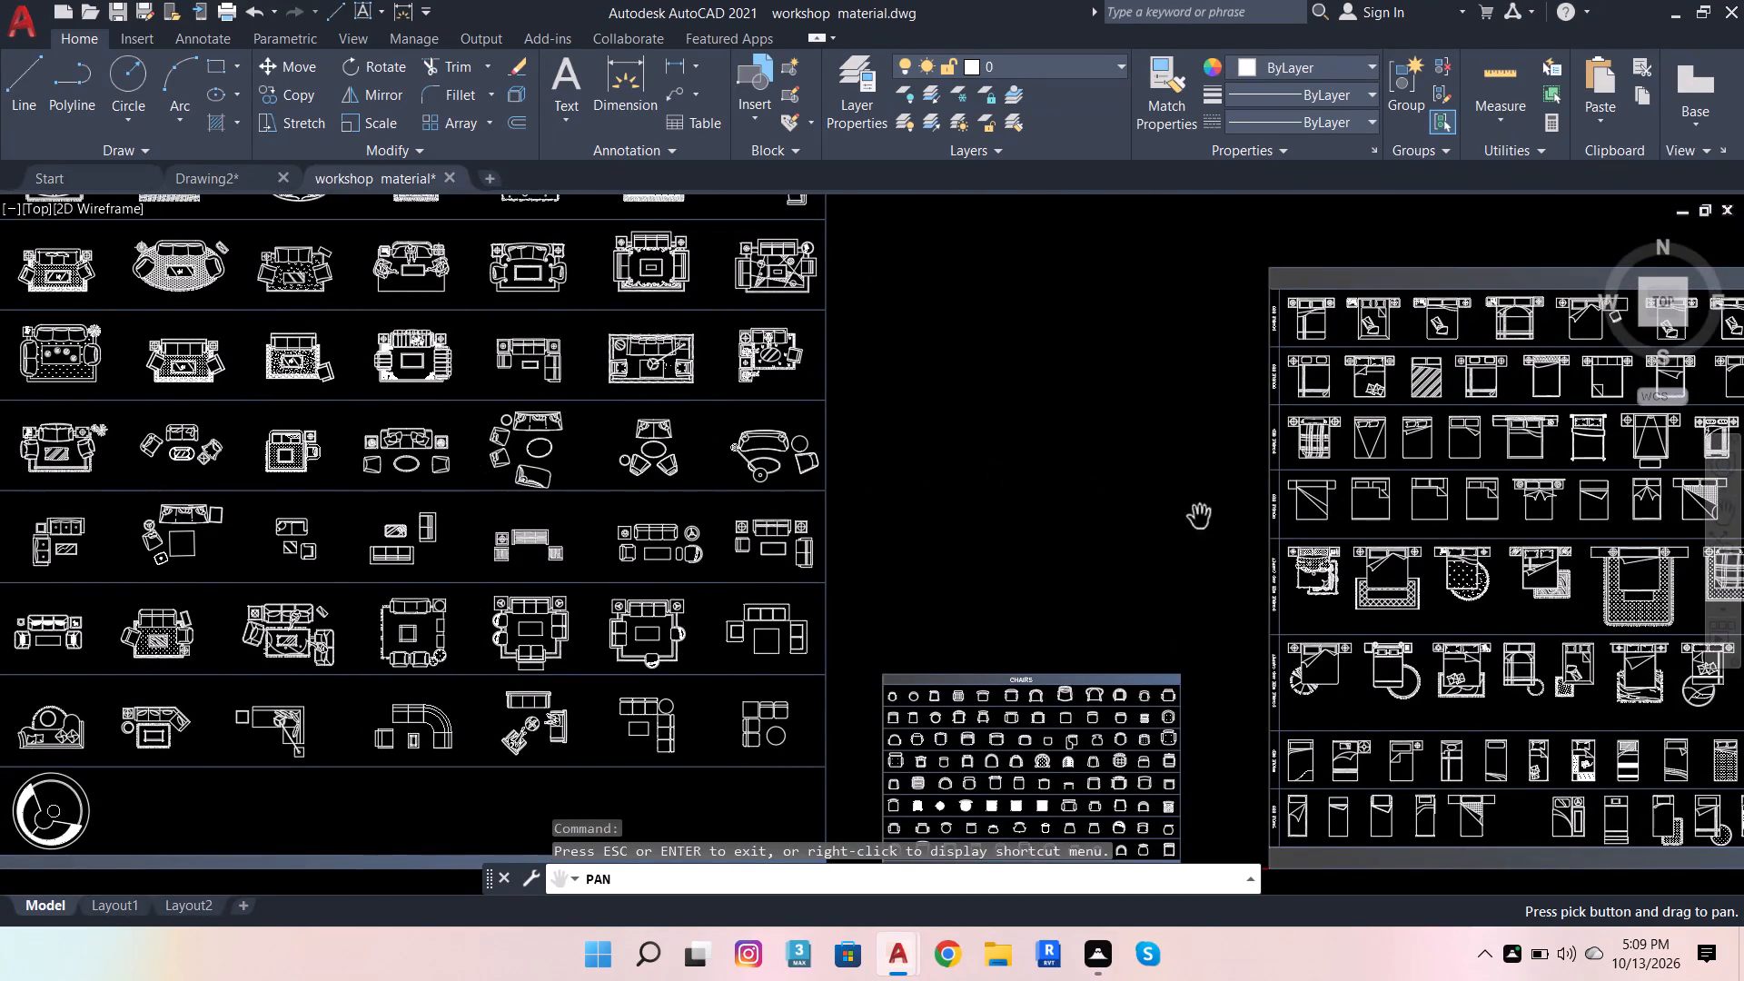
scroll(1425, 552, down, 2)
scroll(814, 452, up, 4)
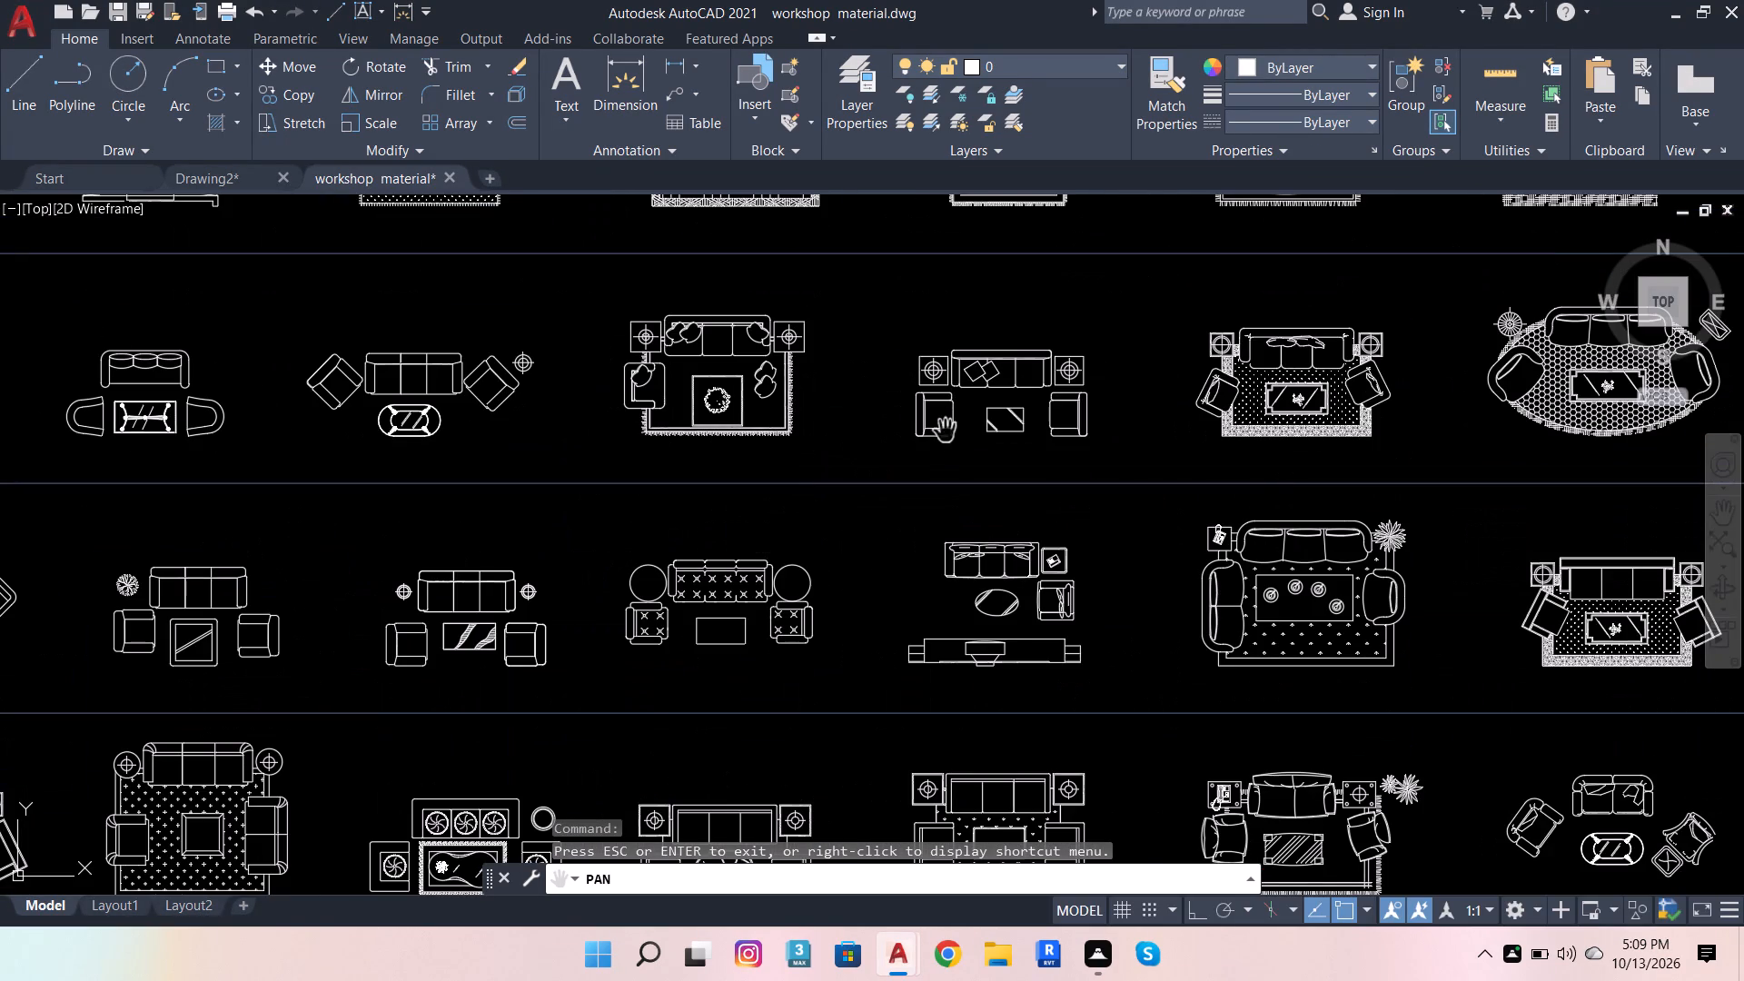
Compare the living area of Drawing2's reference plan with the SOFAS AND ARMCHAIRS DESIGNS sheet to find a matching L-shaped sofa.
click(211, 185)
scroll(819, 669, up, 3)
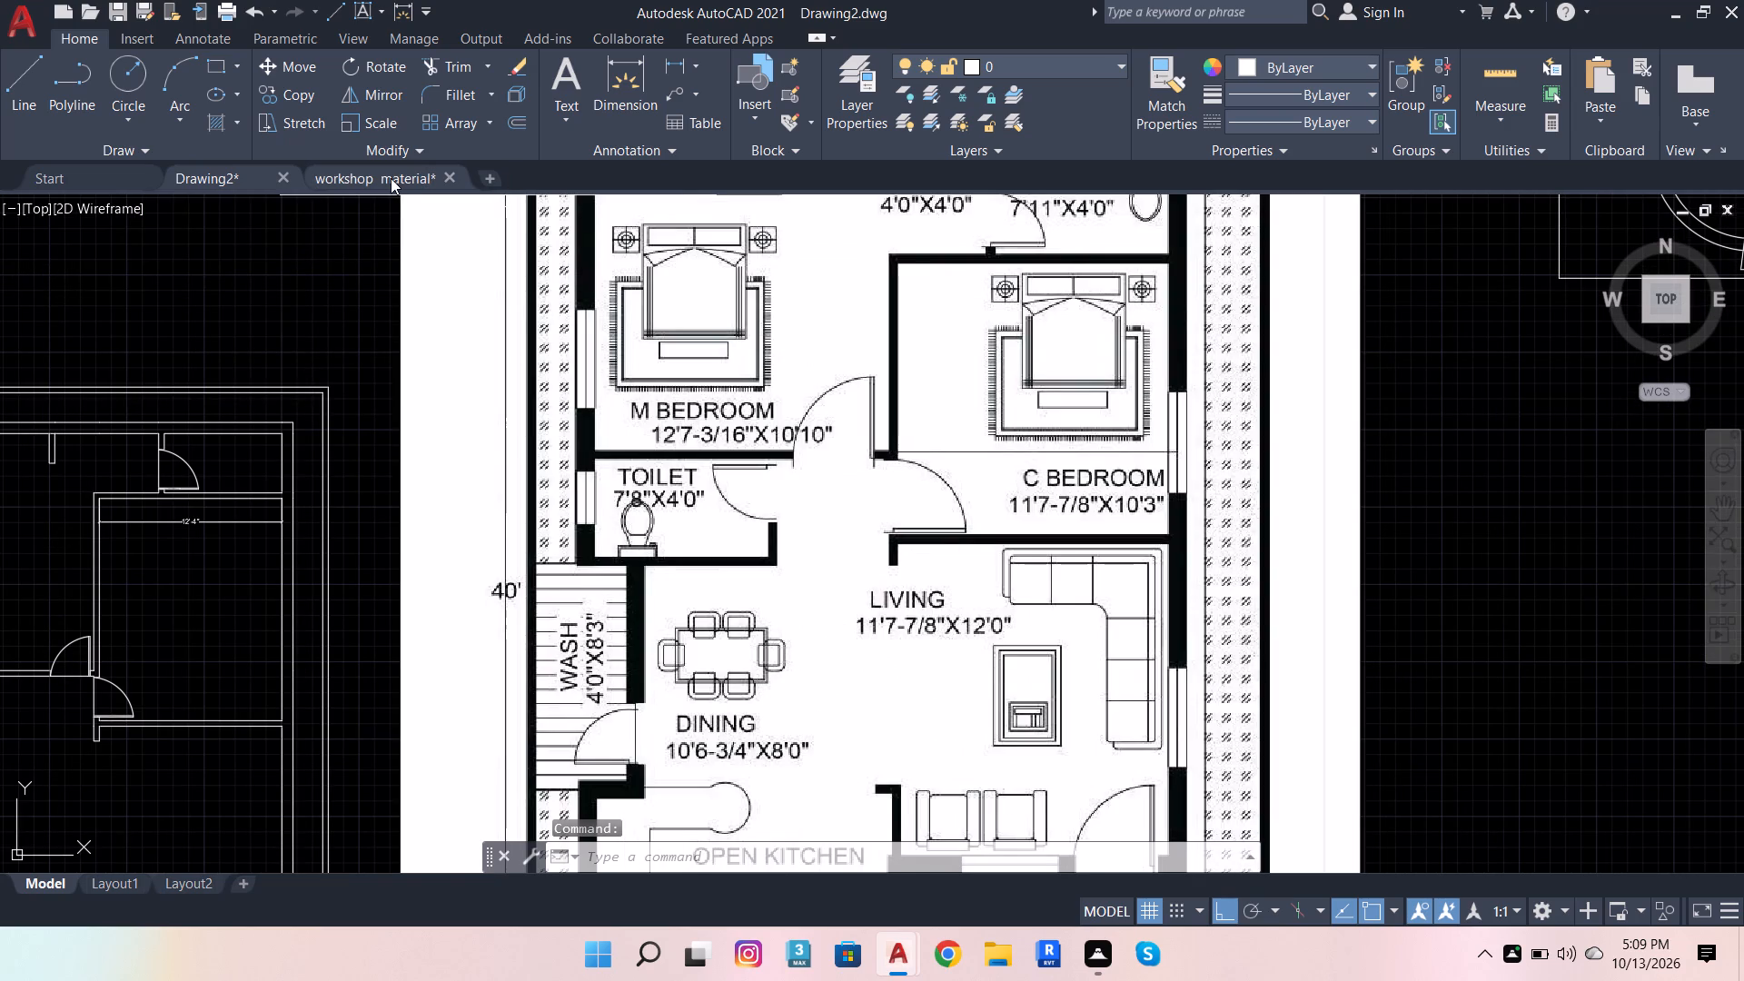
click(391, 178)
scroll(810, 542, down, 1)
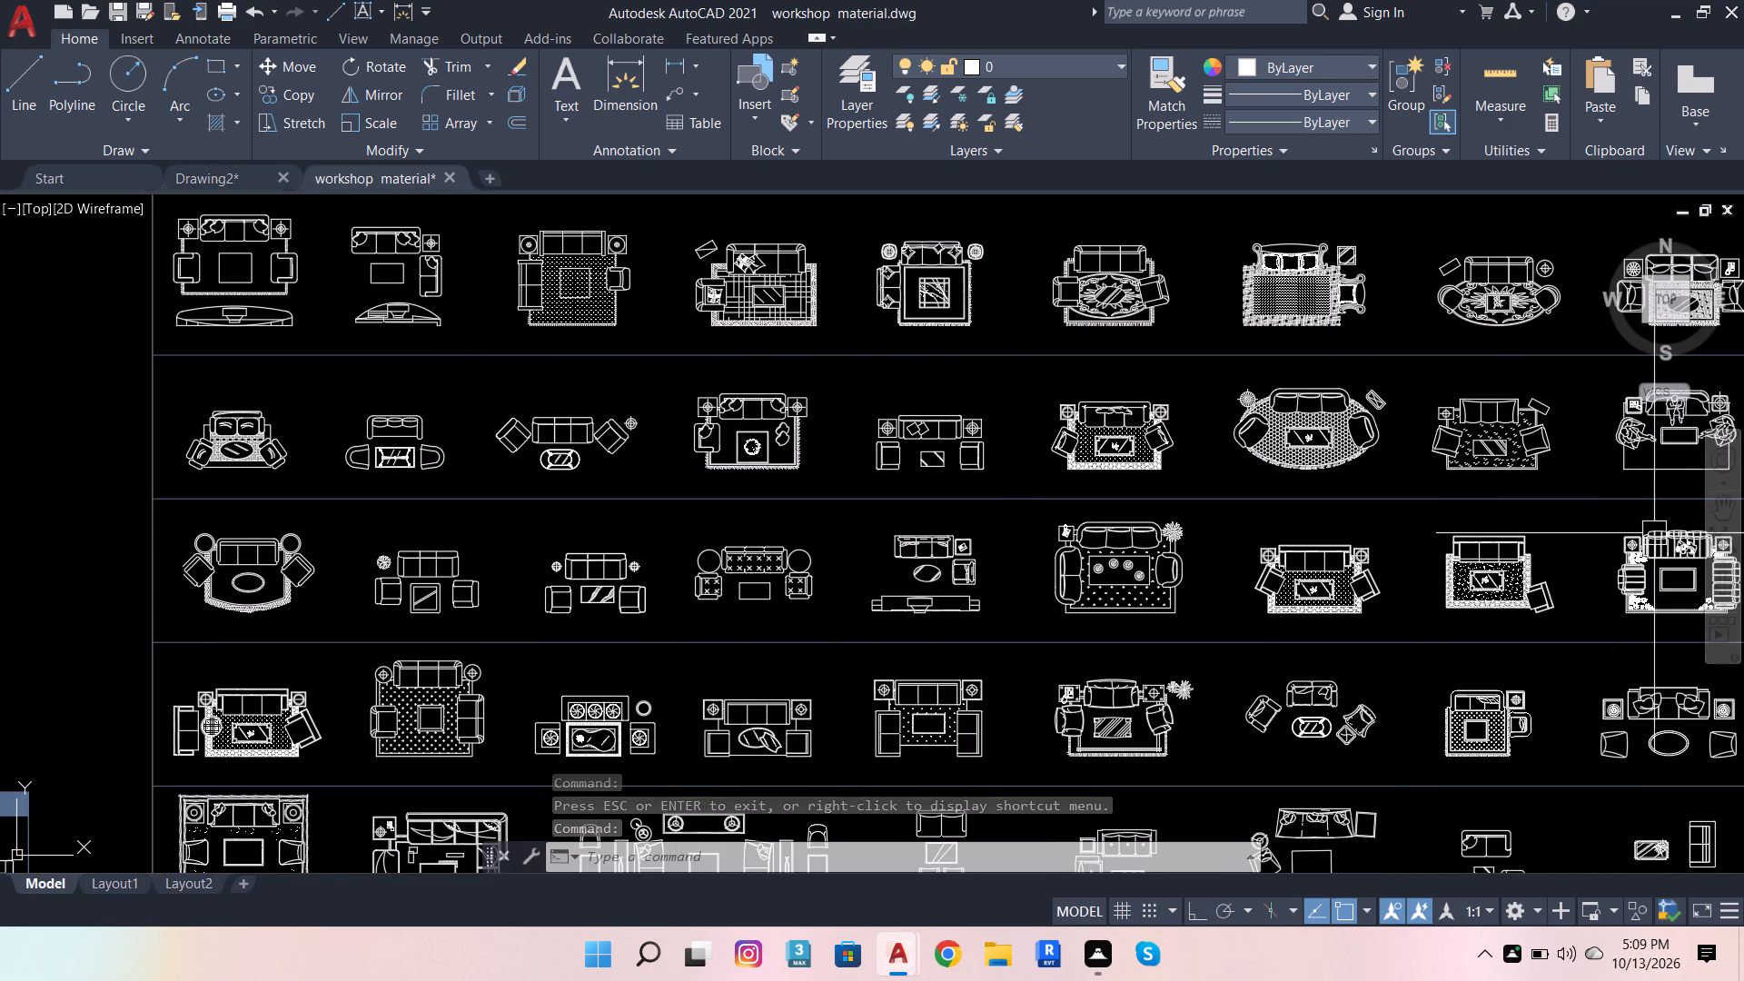
click(1730, 505)
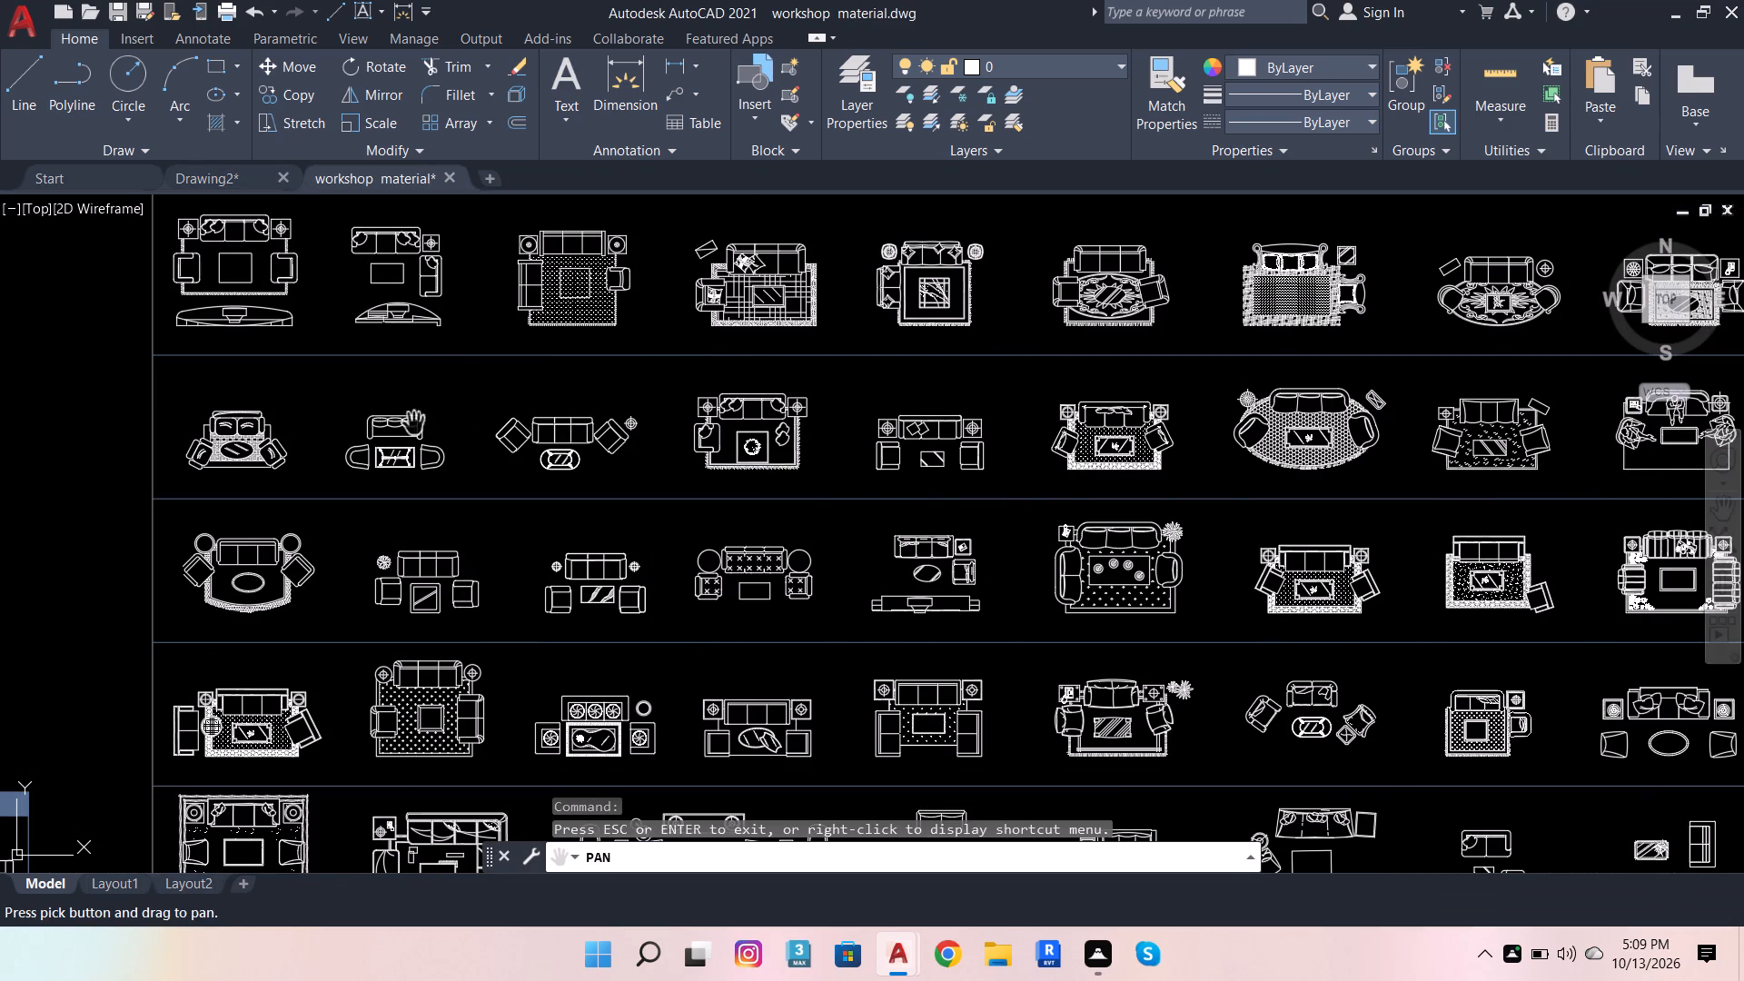
drag(425, 399, 248, 448)
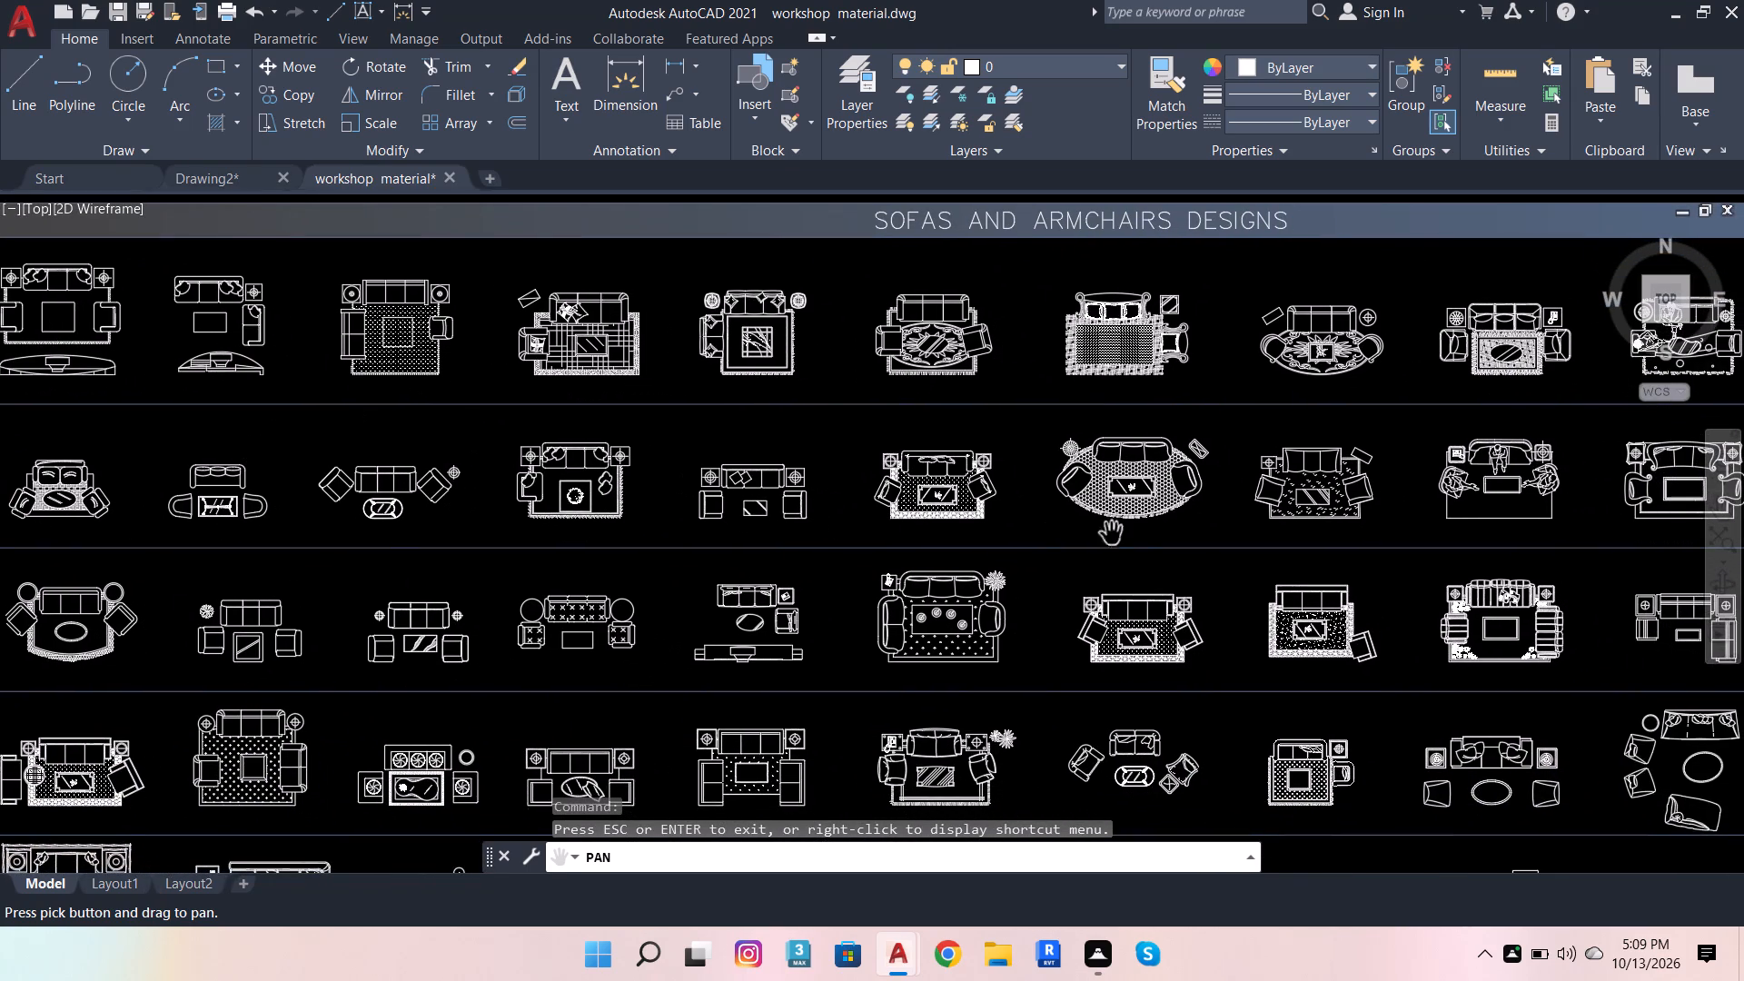
drag(1283, 494, 734, 571)
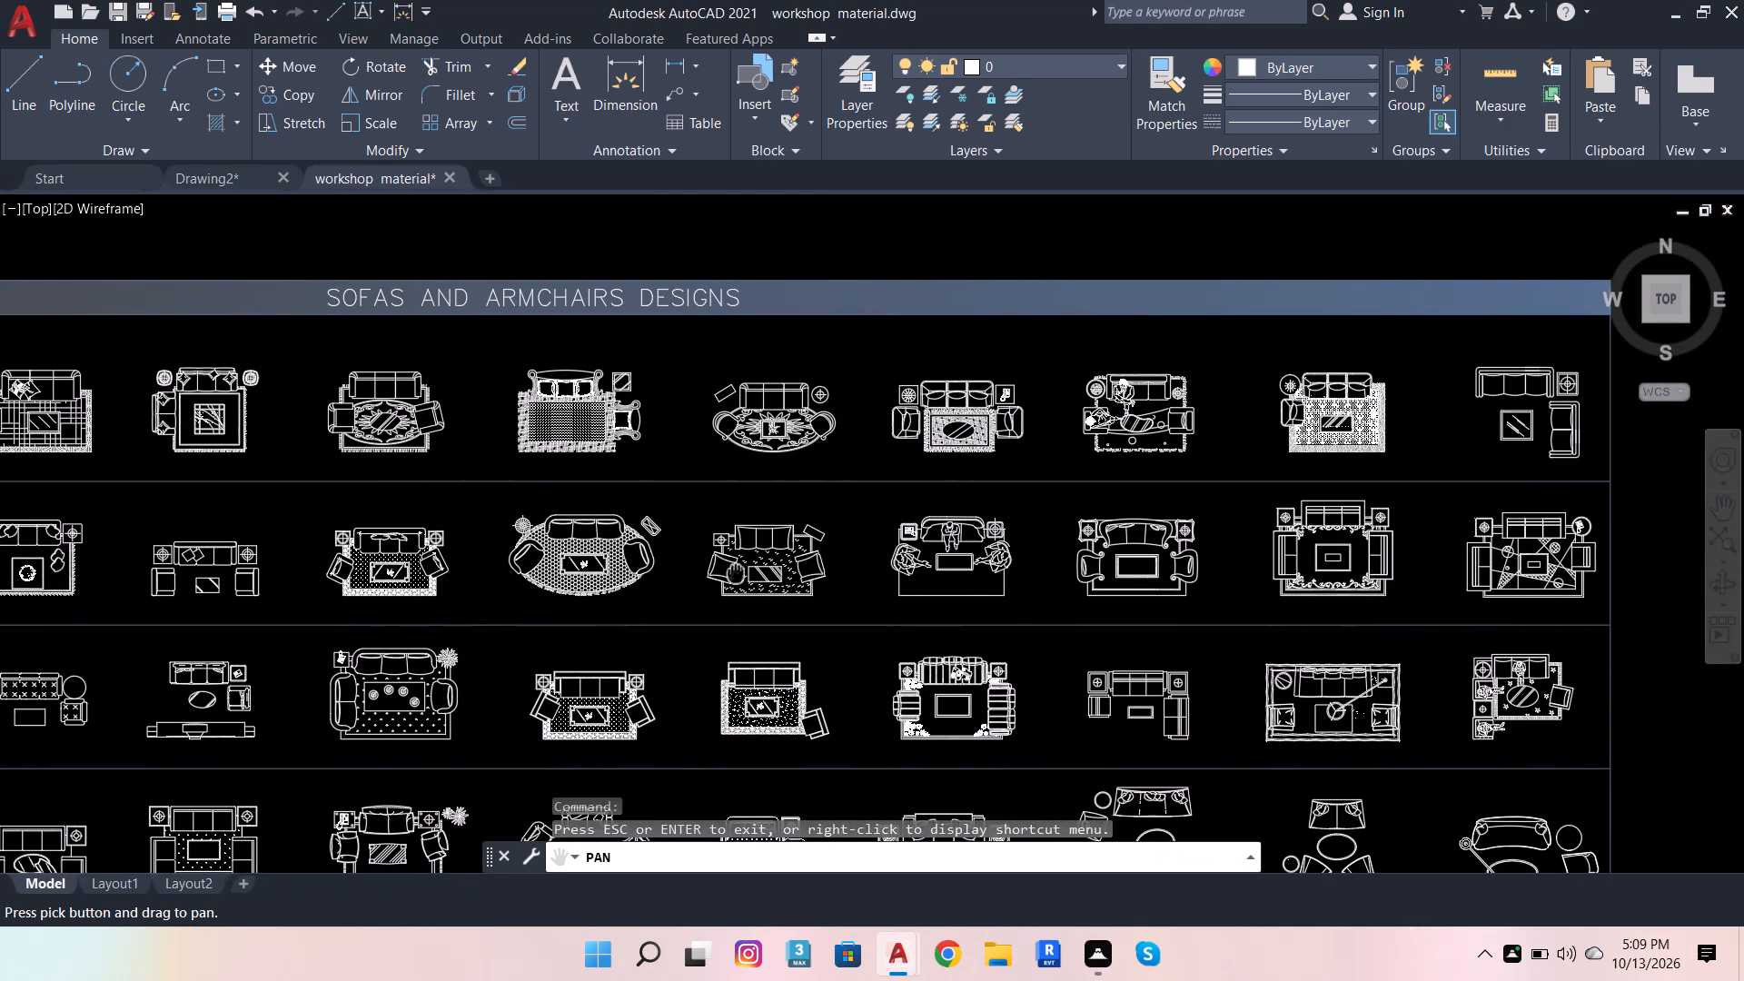
drag(734, 571, 780, 448)
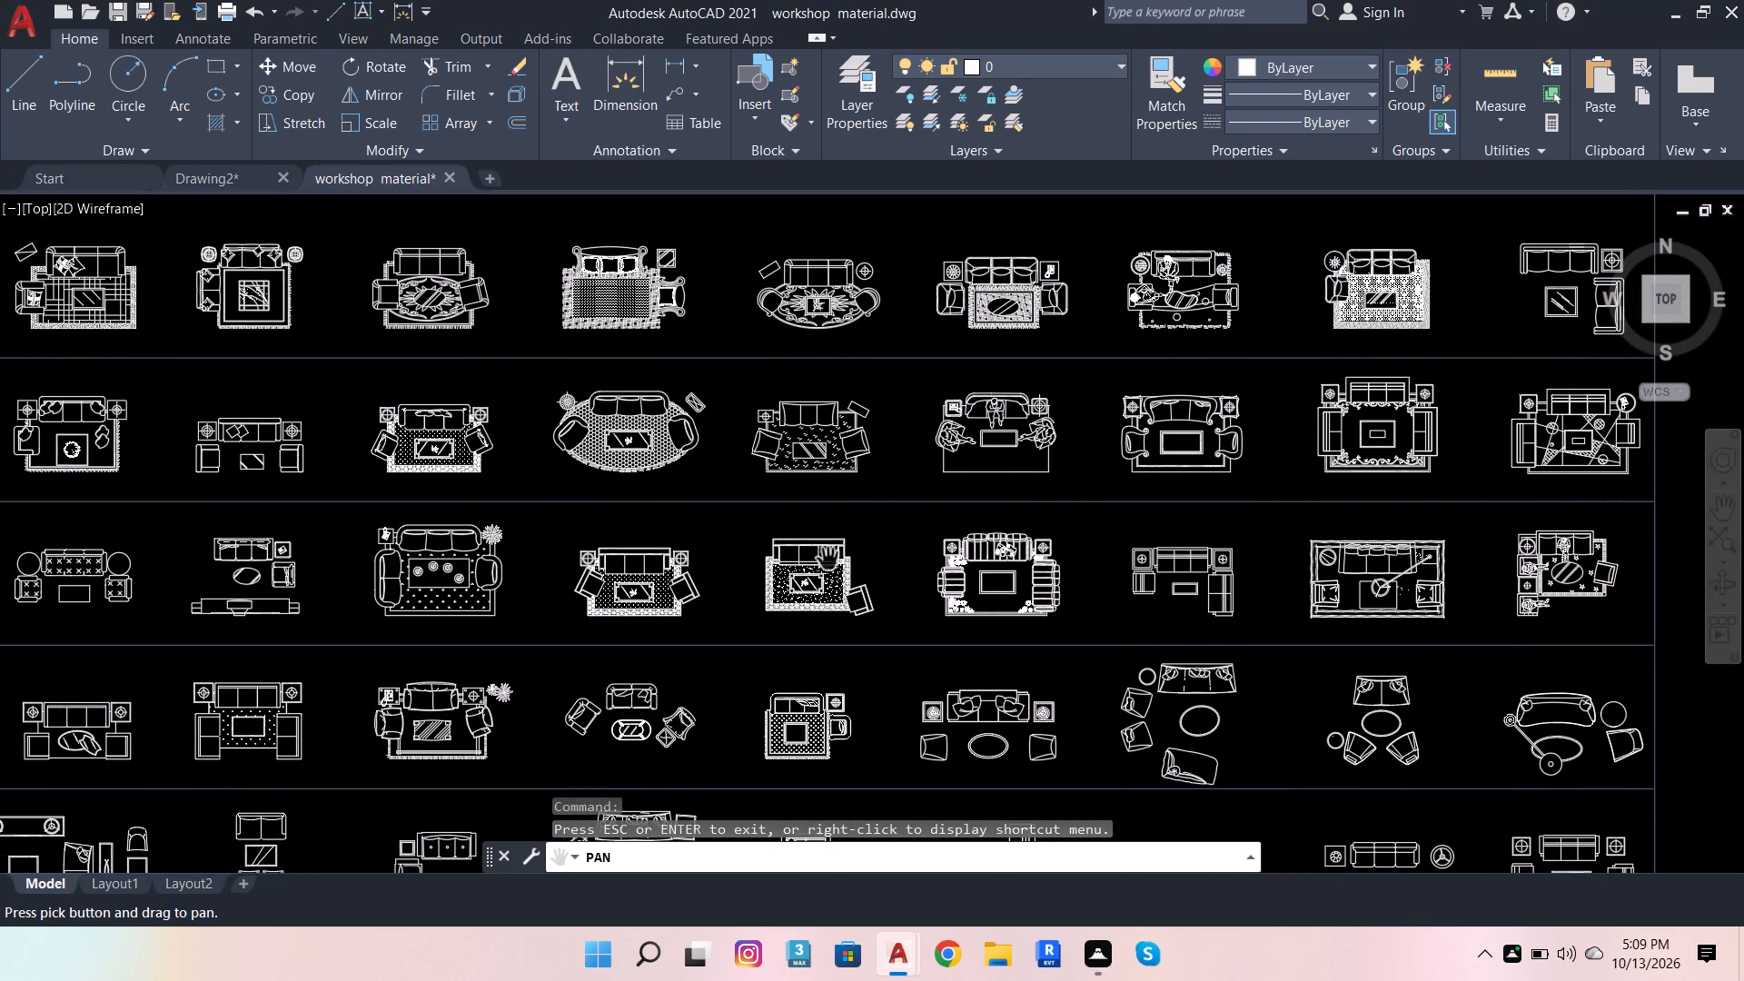
drag(928, 749, 1003, 592)
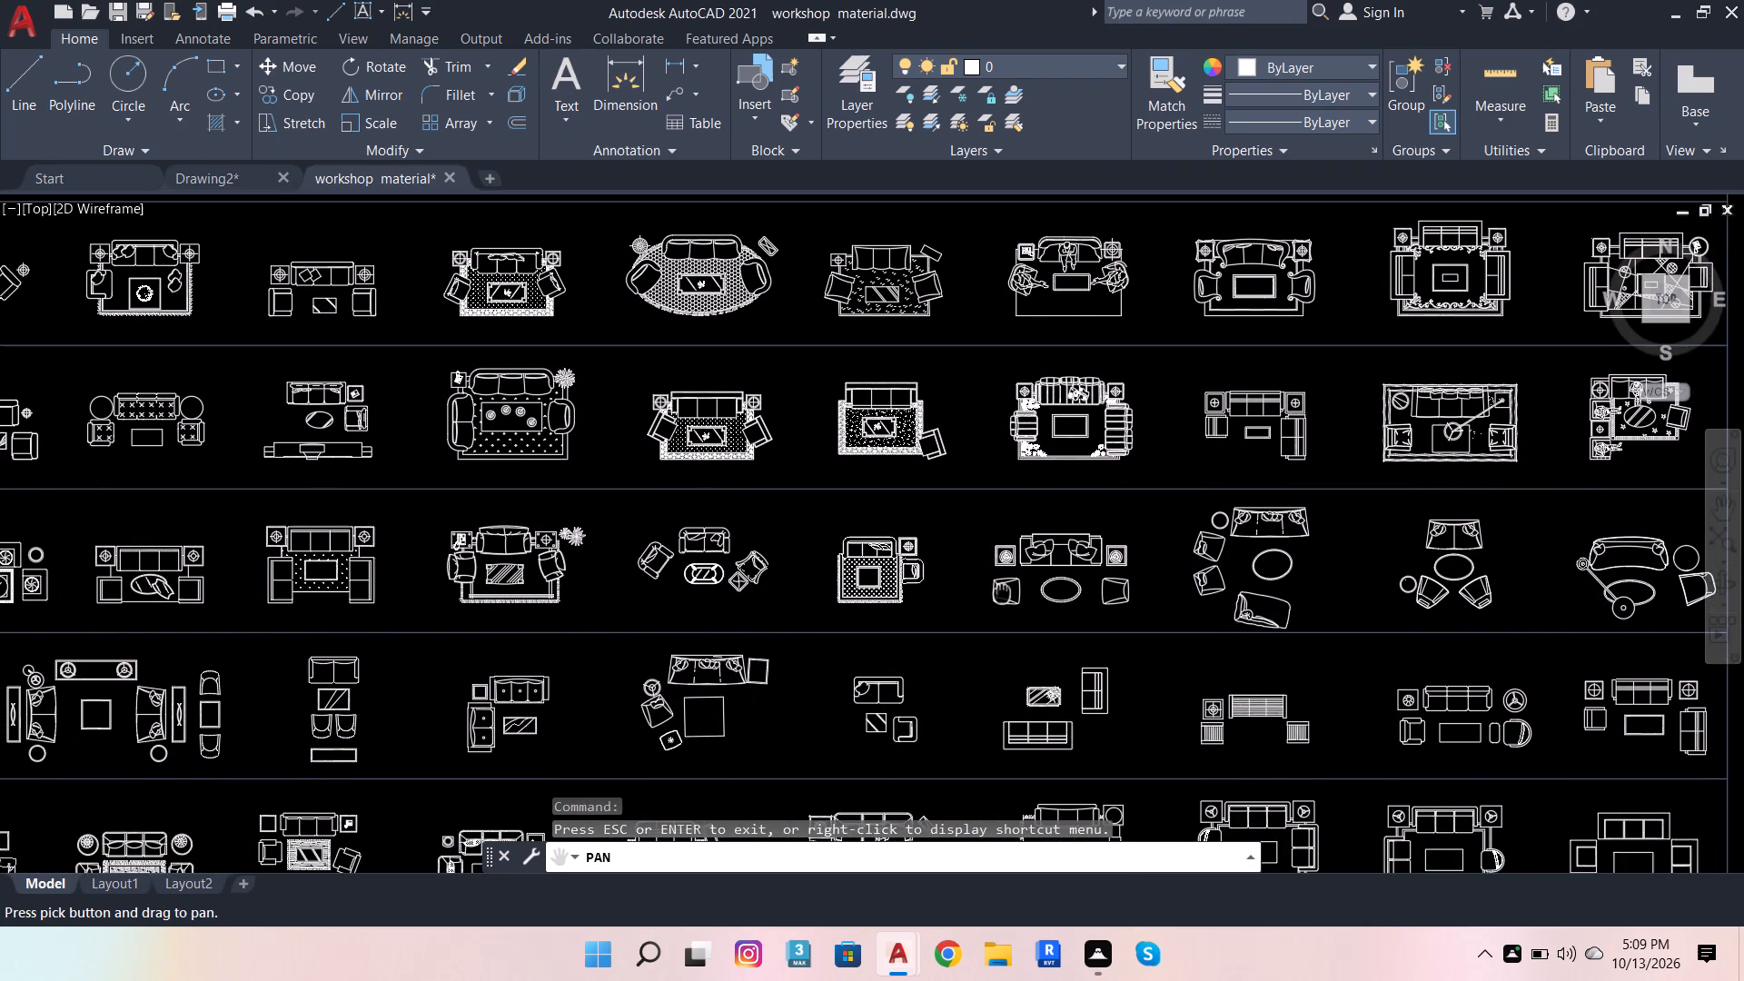
drag(1003, 592, 956, 537)
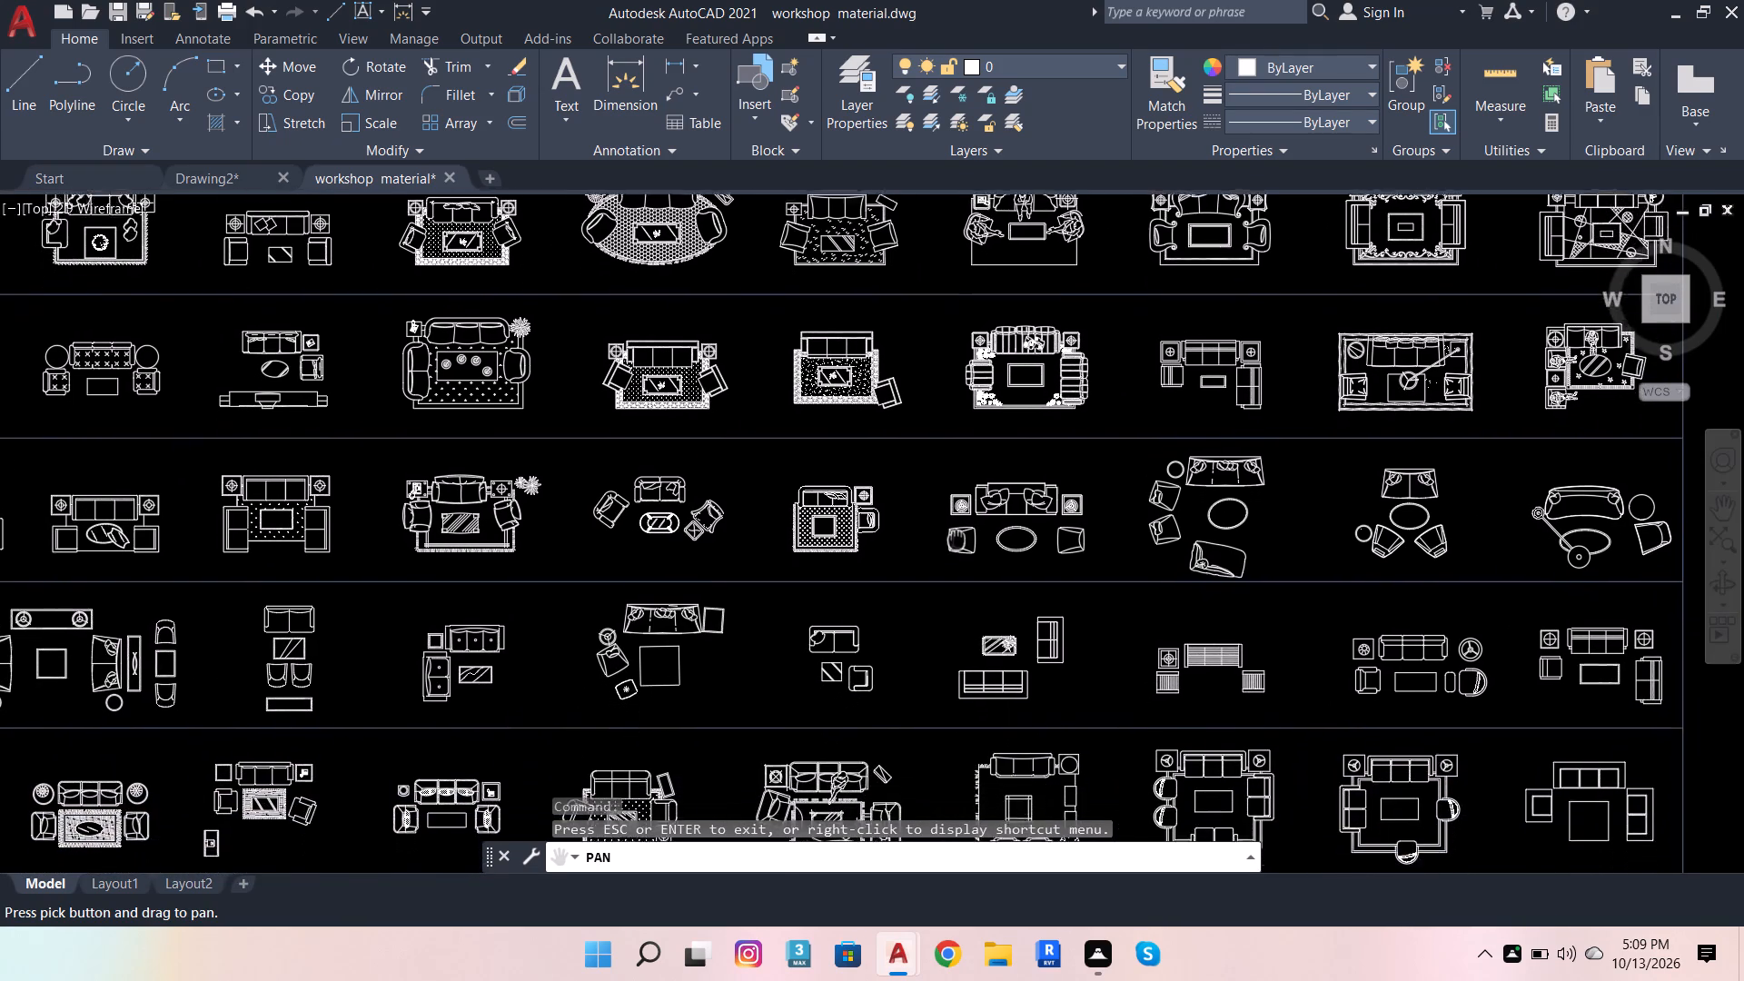
drag(956, 537, 973, 485)
drag(927, 636, 932, 553)
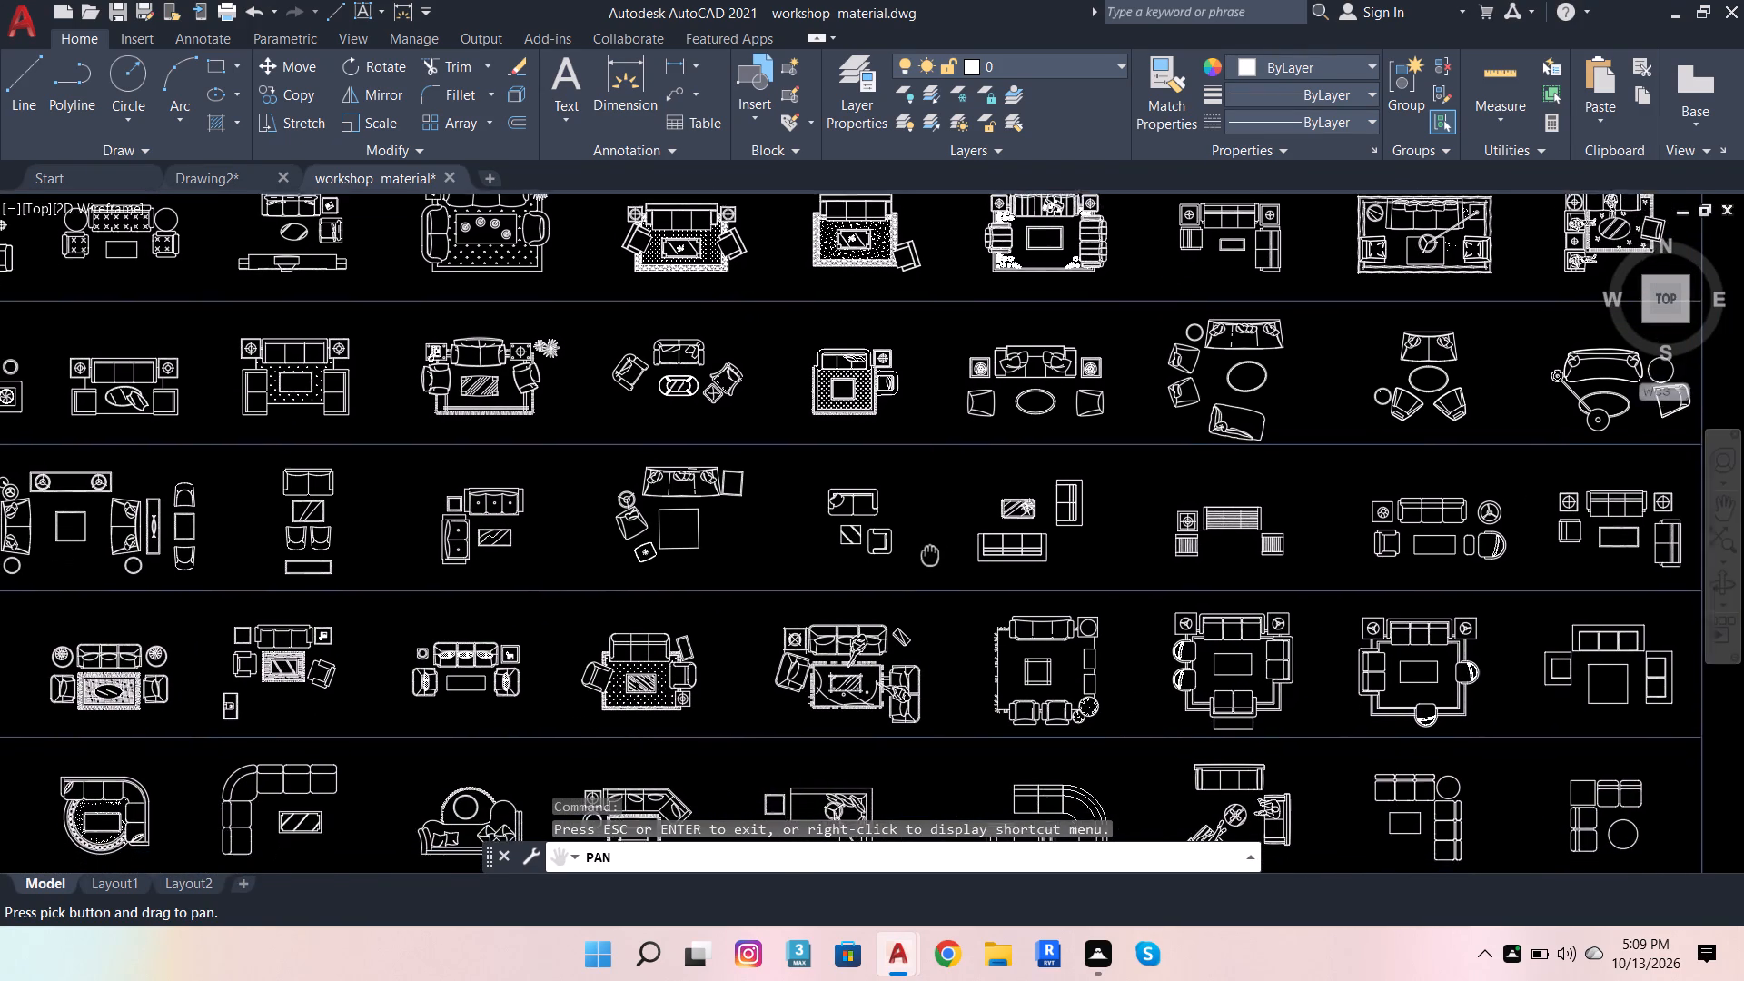
drag(932, 553, 937, 520)
drag(957, 664, 995, 607)
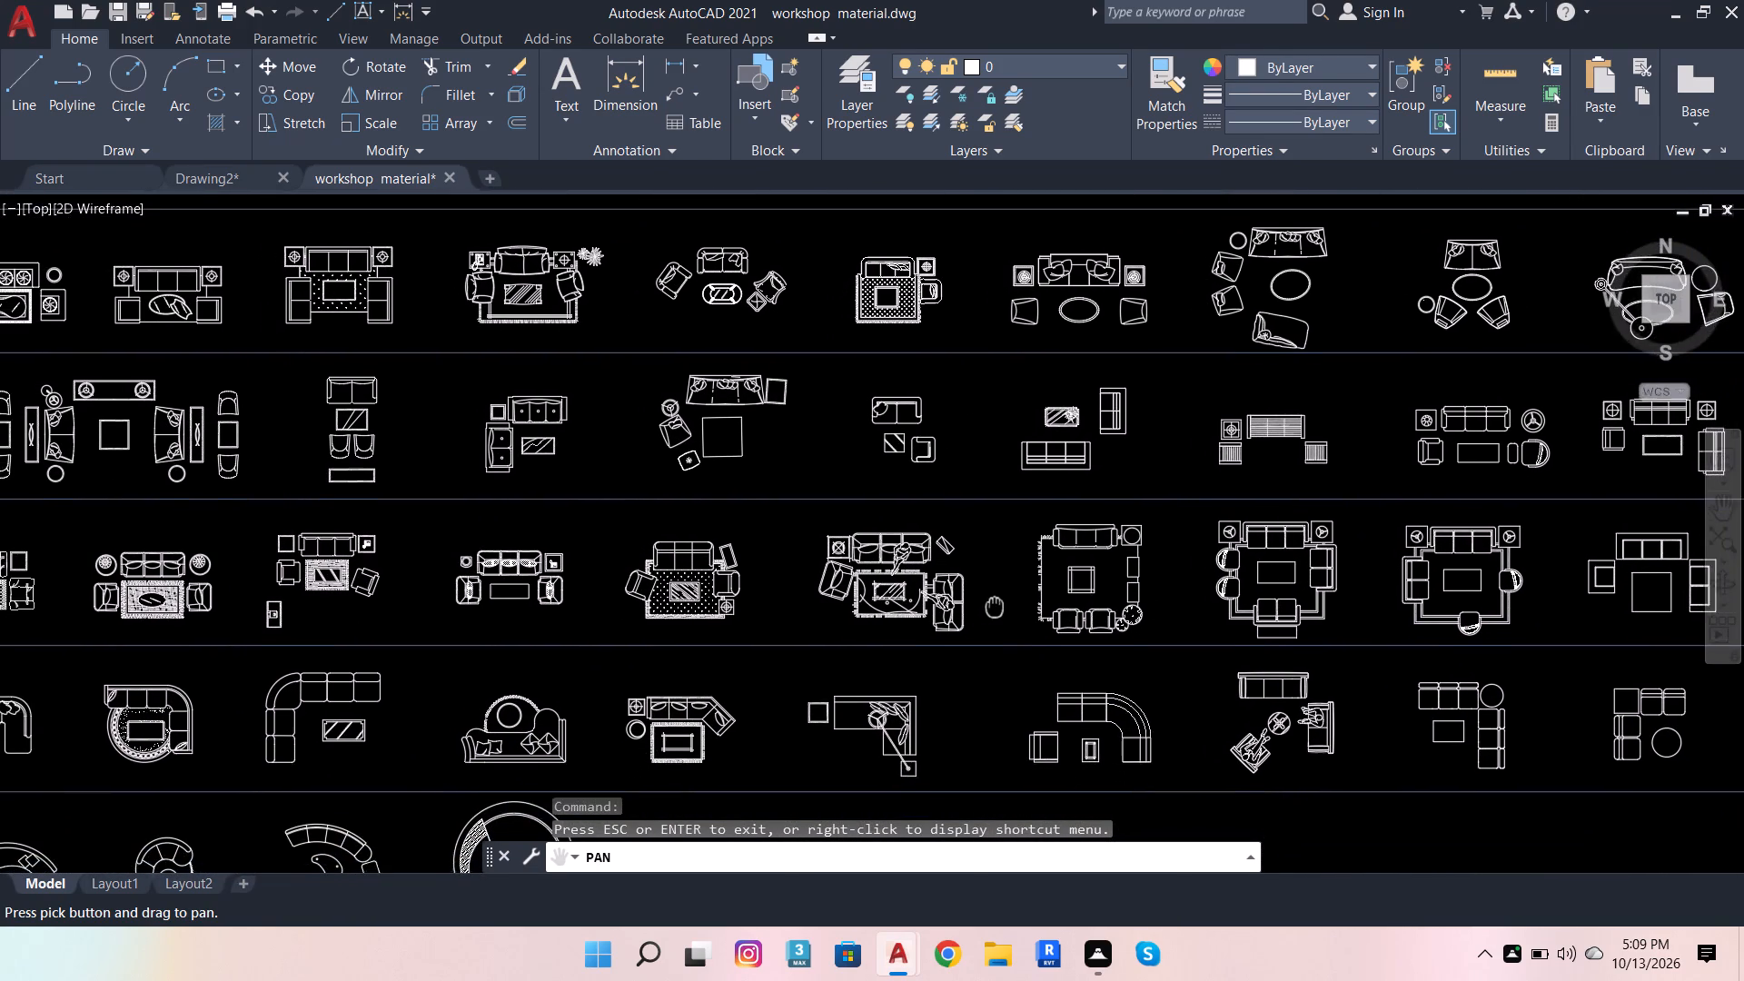
drag(995, 607, 1025, 556)
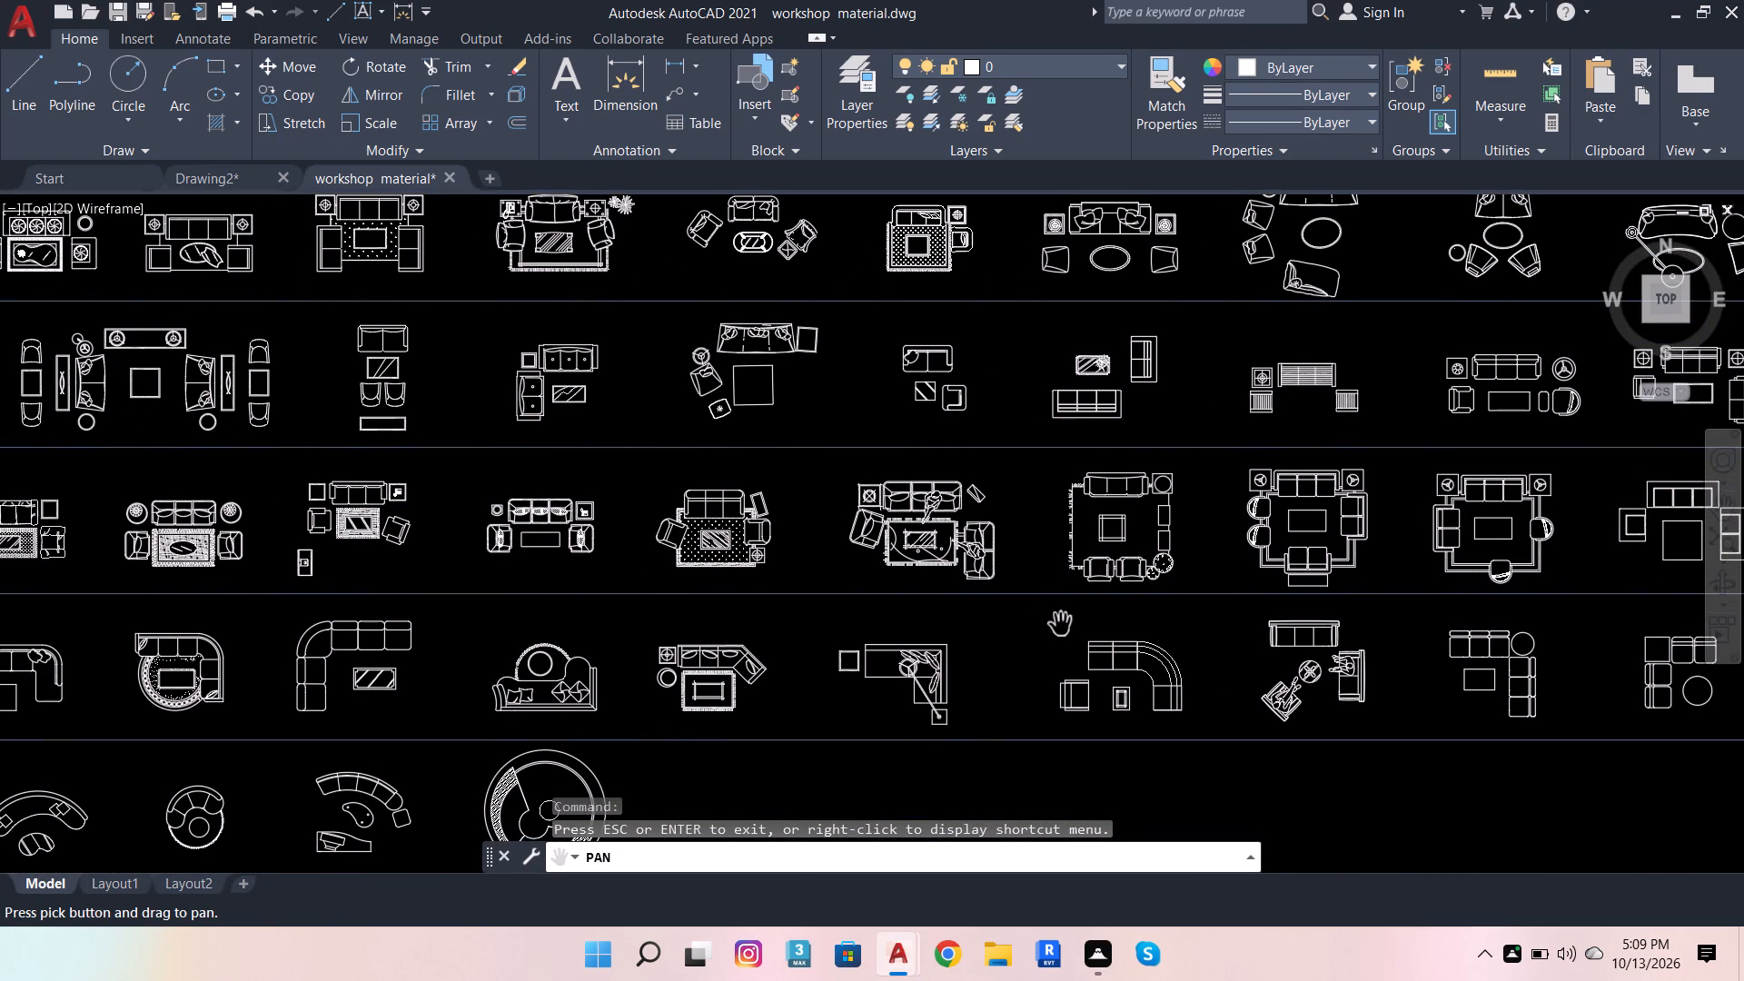
drag(690, 689, 845, 579)
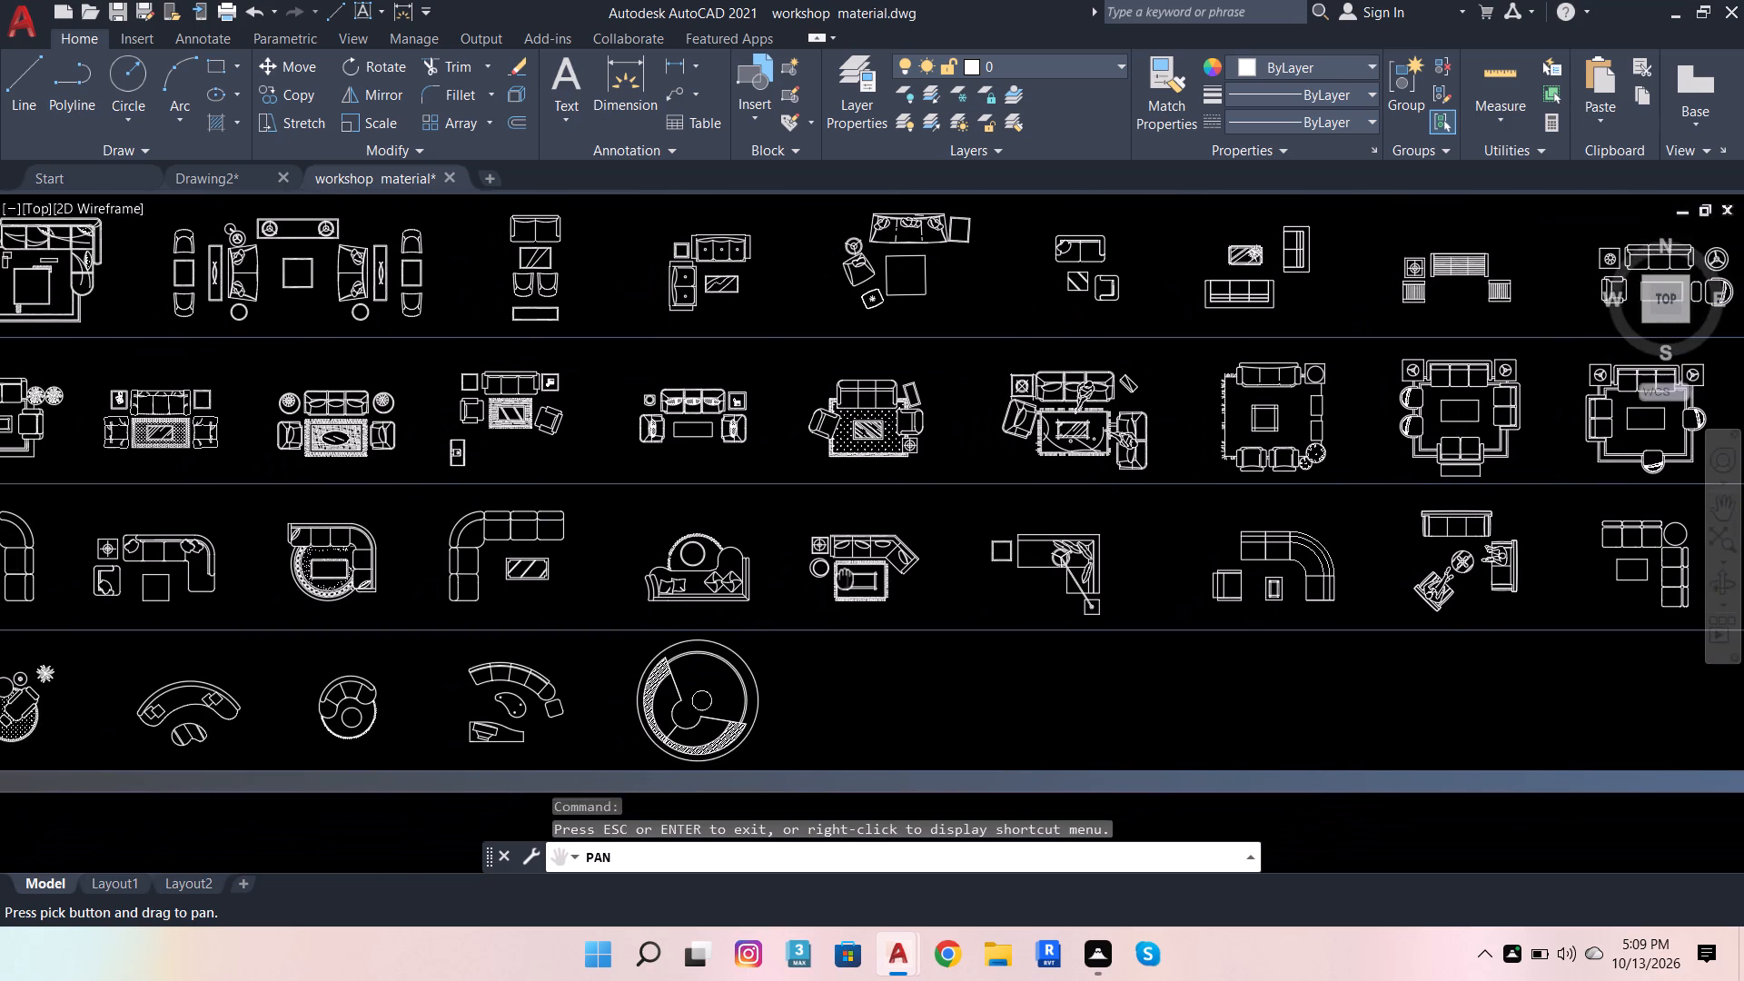
drag(845, 579, 938, 577)
Select the L-shaped sofa set with corner table, armchair and square coffee table on the SOFAS AND ARMCHAIRS DESIGNS sheet.
scroll(217, 557, up, 2)
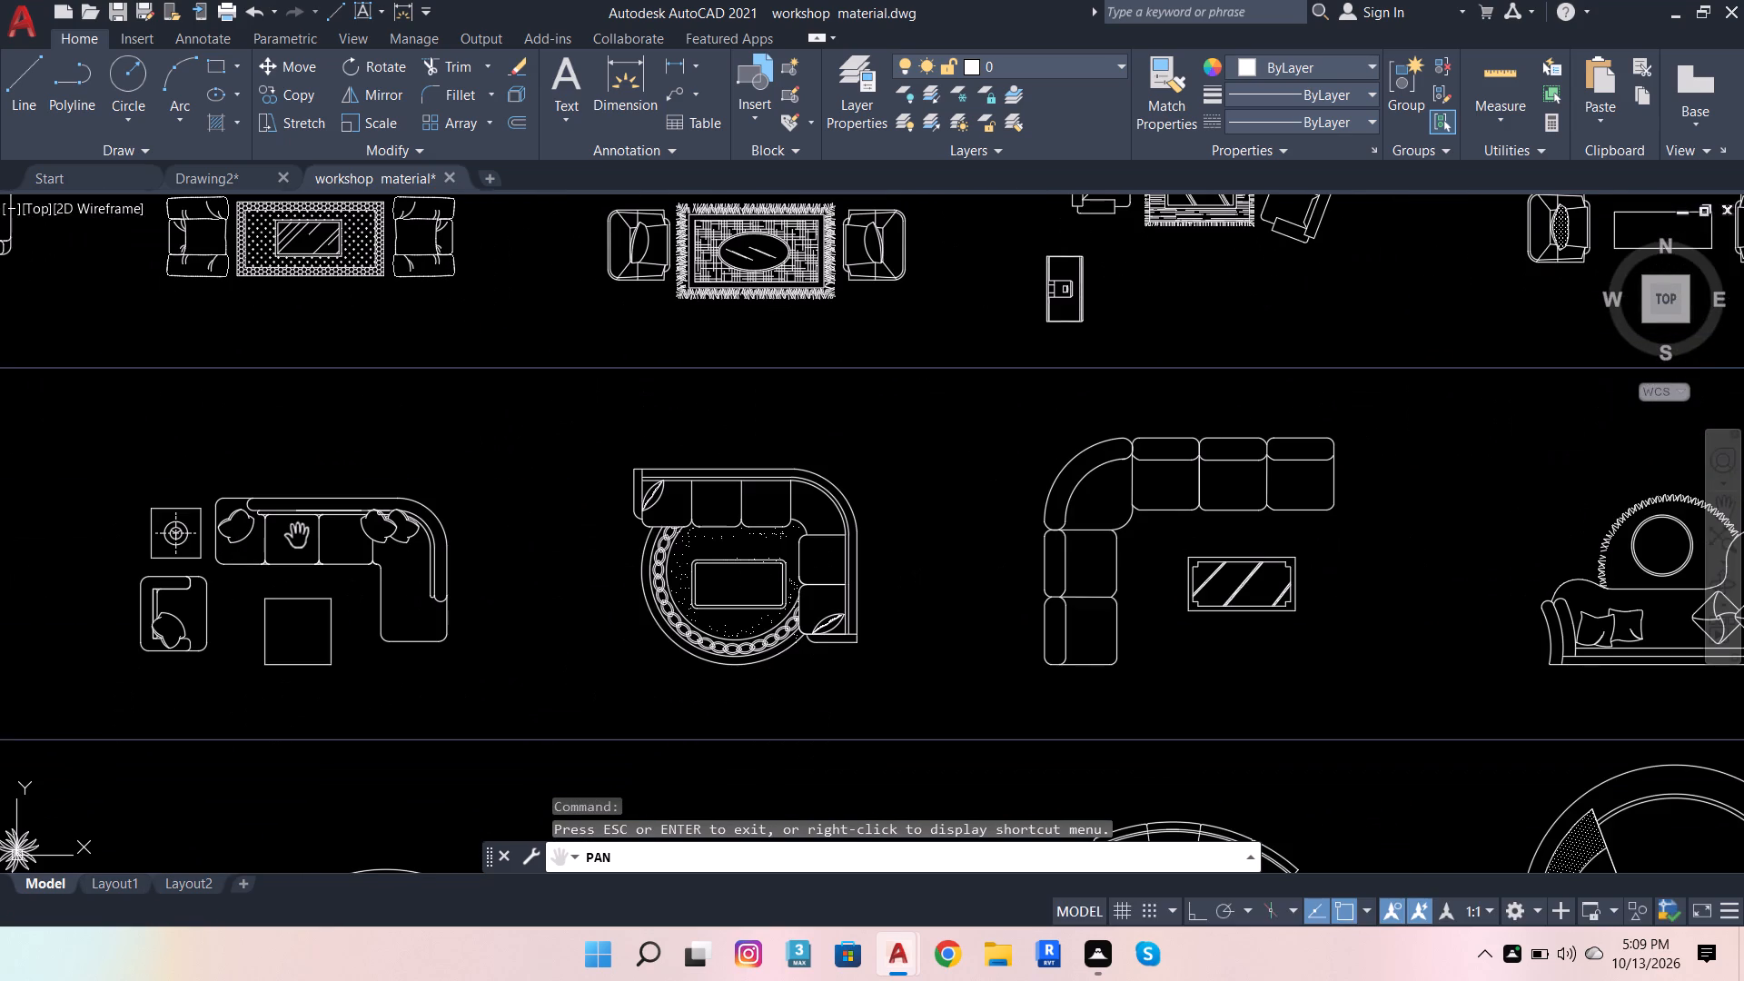
key(space)
click(302, 572)
Look through the sheets beyond the sofas, past the fences, ranges and range hoods, for a matching sink on KITCHEN SINKS.
scroll(255, 523, down, 2)
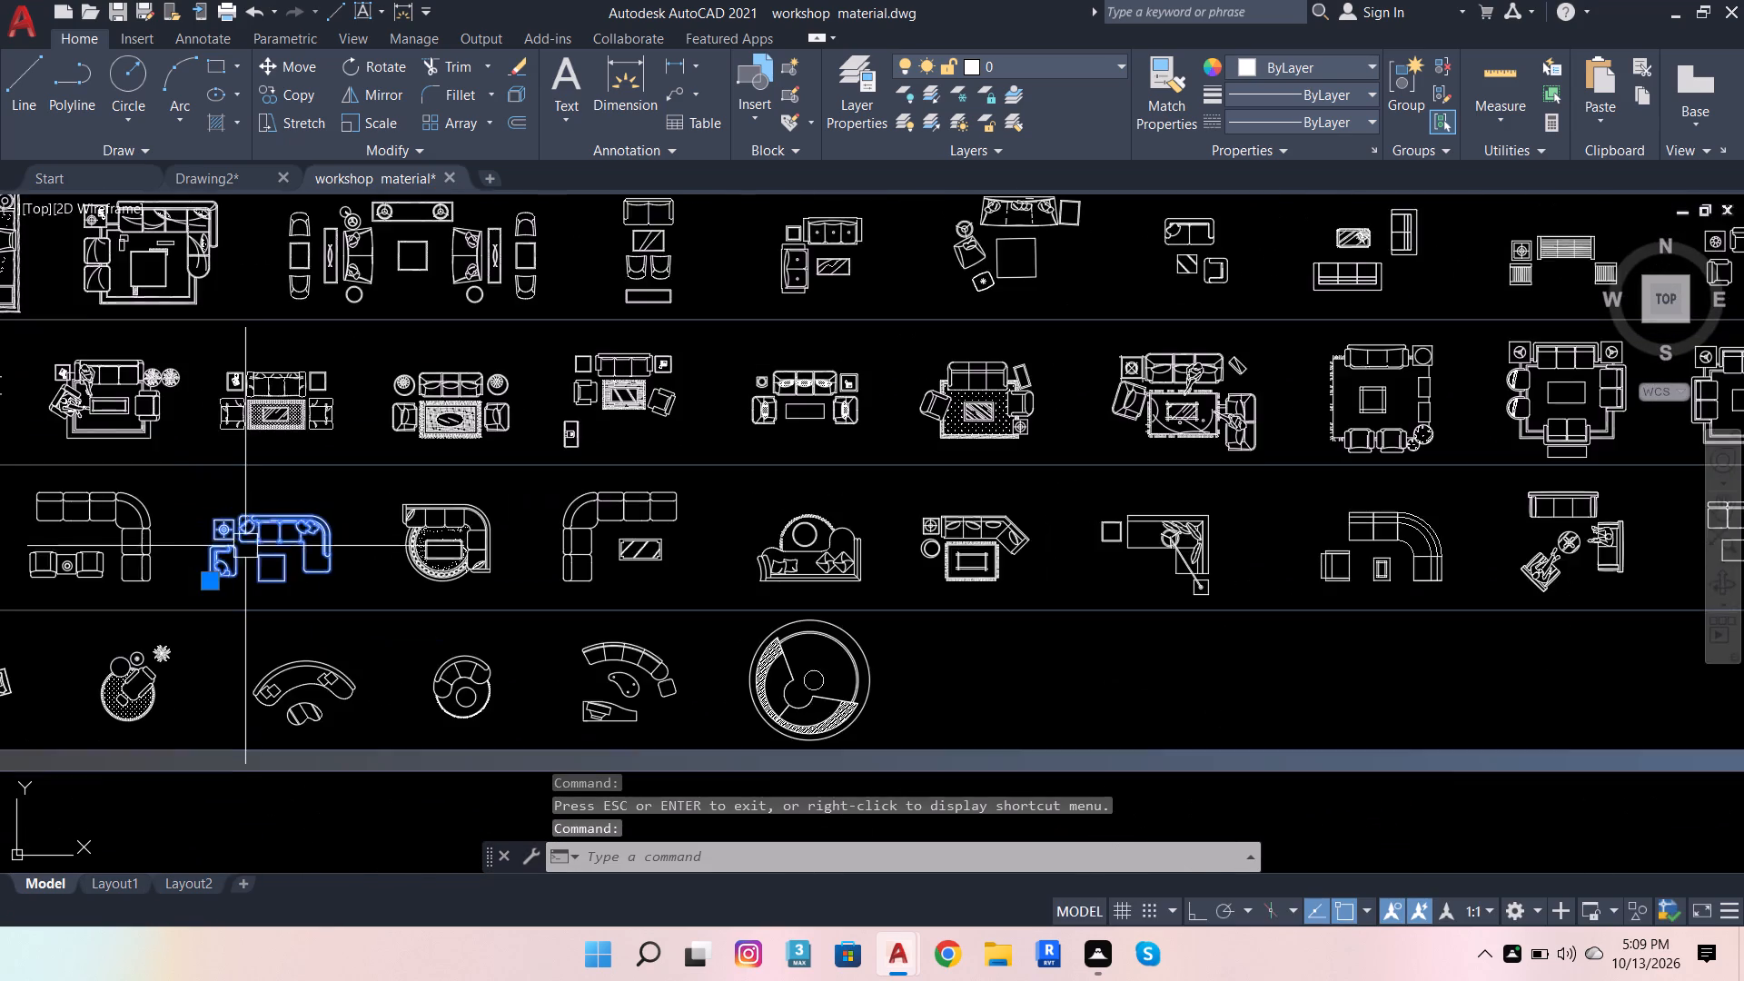
scroll(245, 548, down, 2)
scroll(1115, 583, up, 2)
scroll(296, 506, down, 3)
scroll(1067, 473, up, 2)
scroll(802, 490, down, 3)
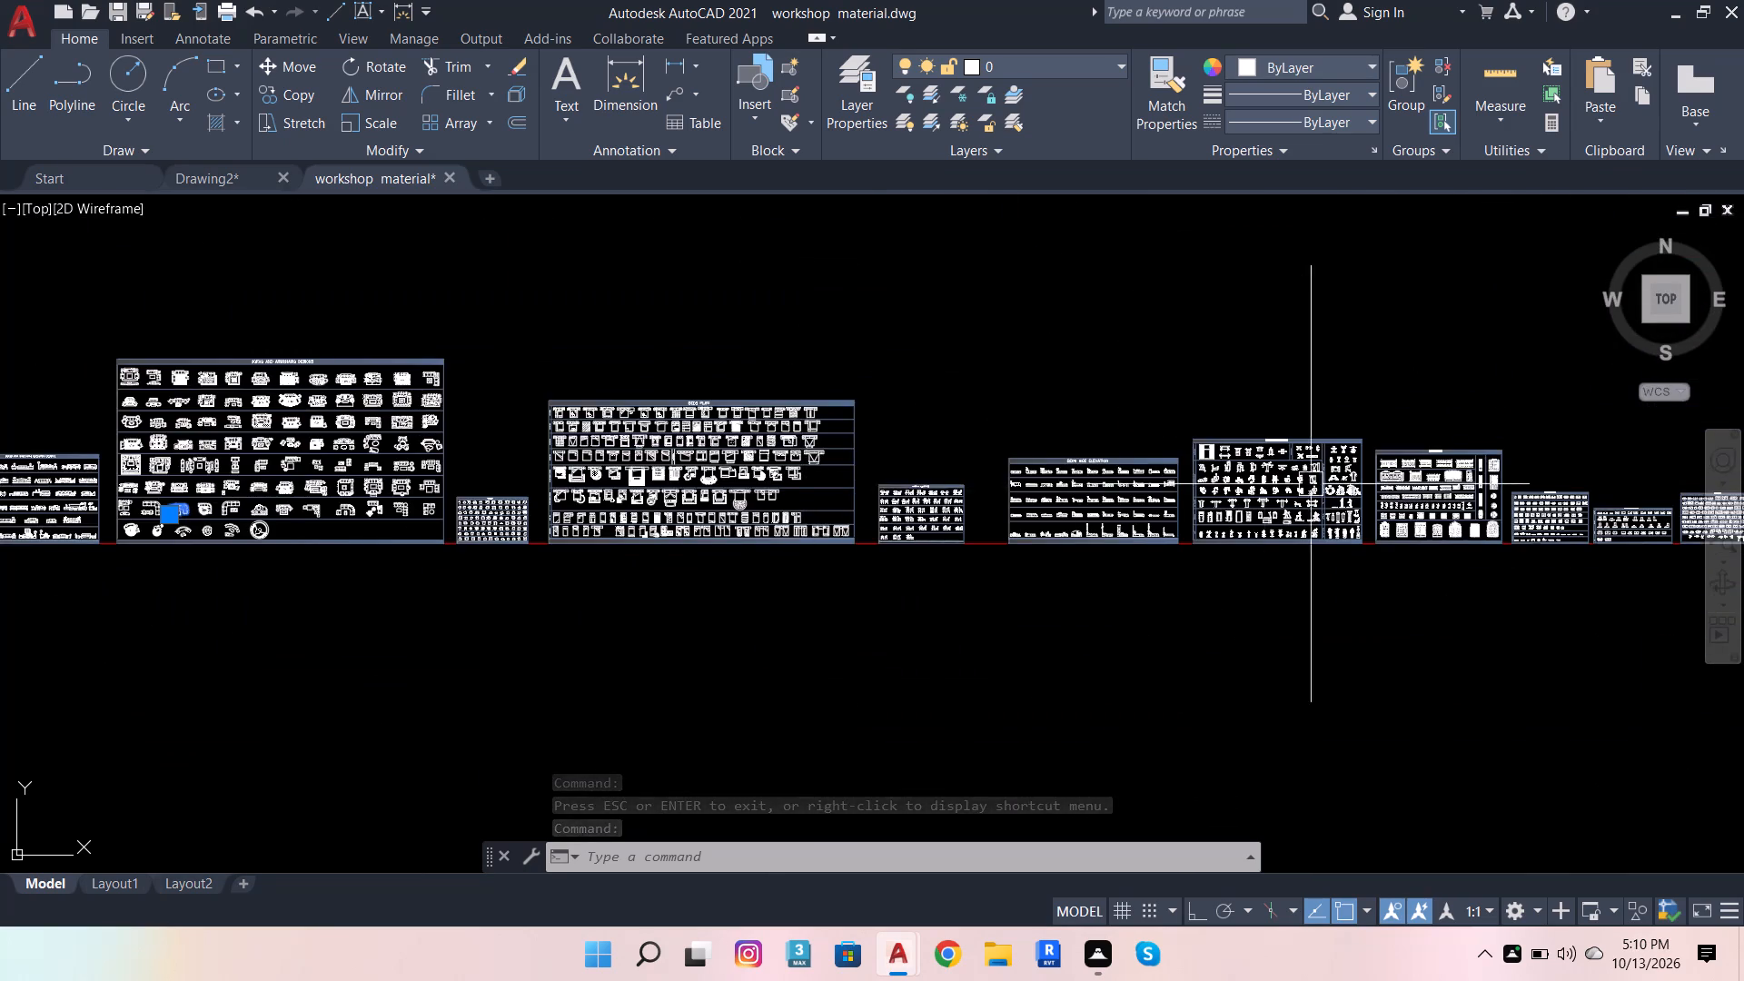
scroll(1321, 483, up, 3)
scroll(1085, 501, down, 2)
scroll(1531, 543, up, 3)
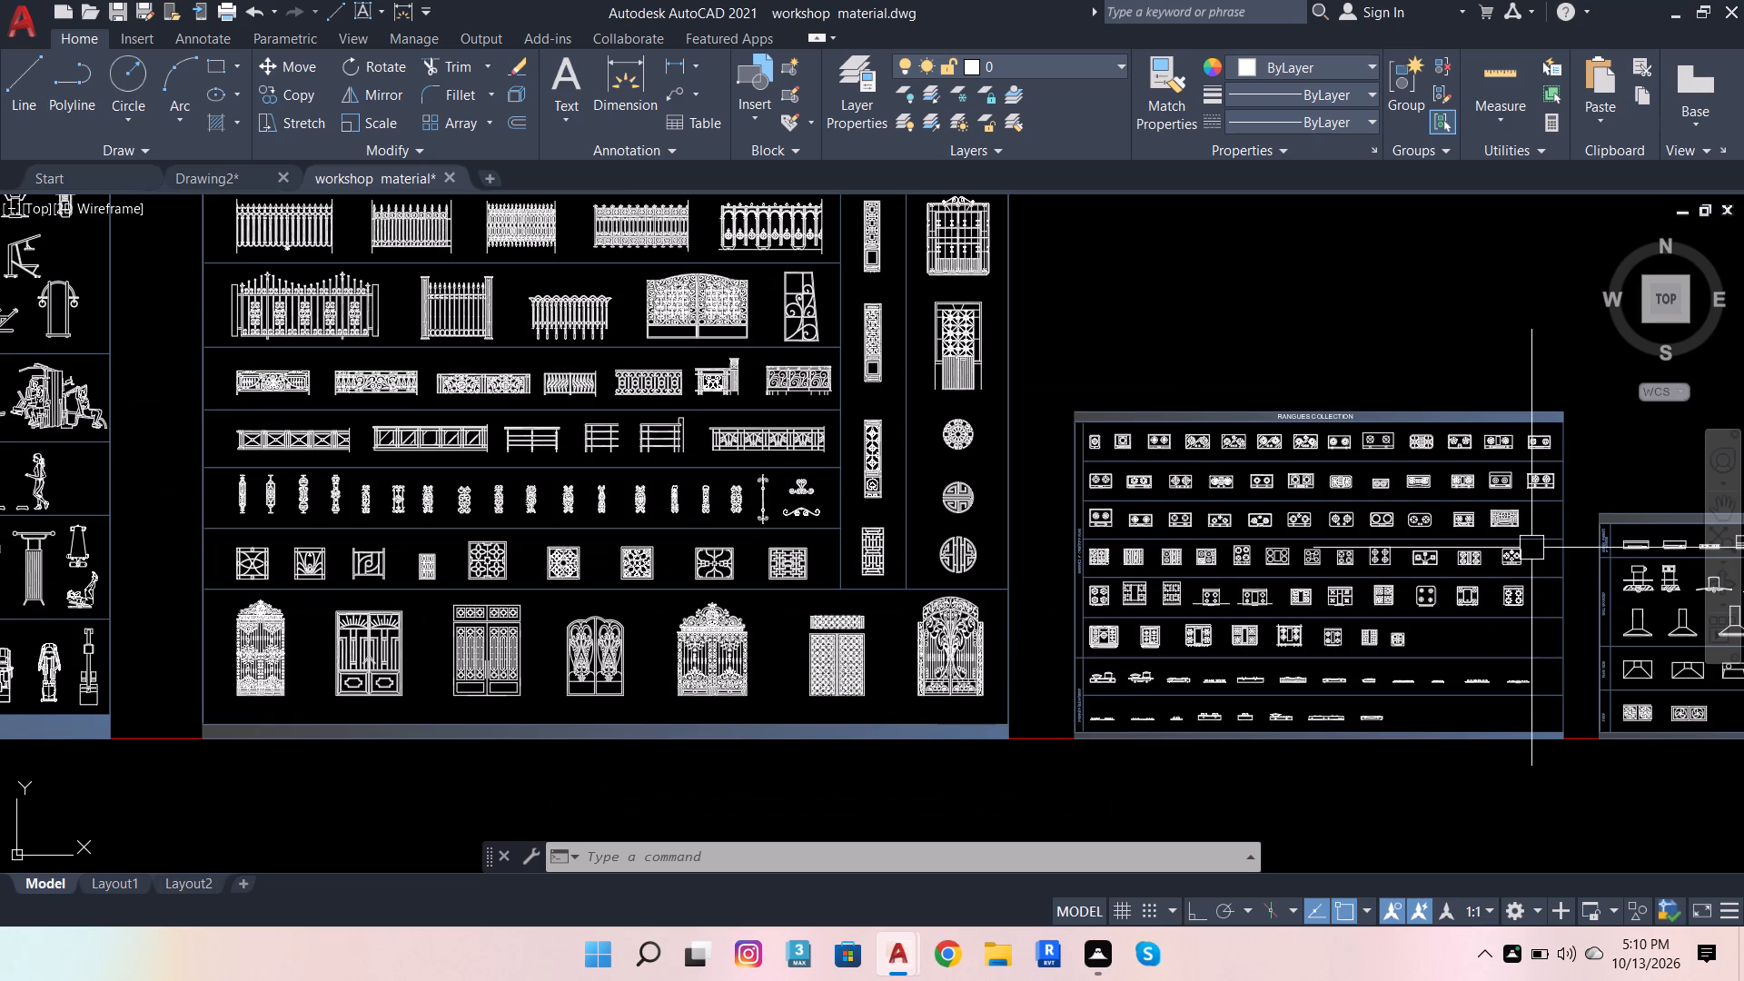
scroll(1132, 542, down, 3)
scroll(1470, 546, up, 4)
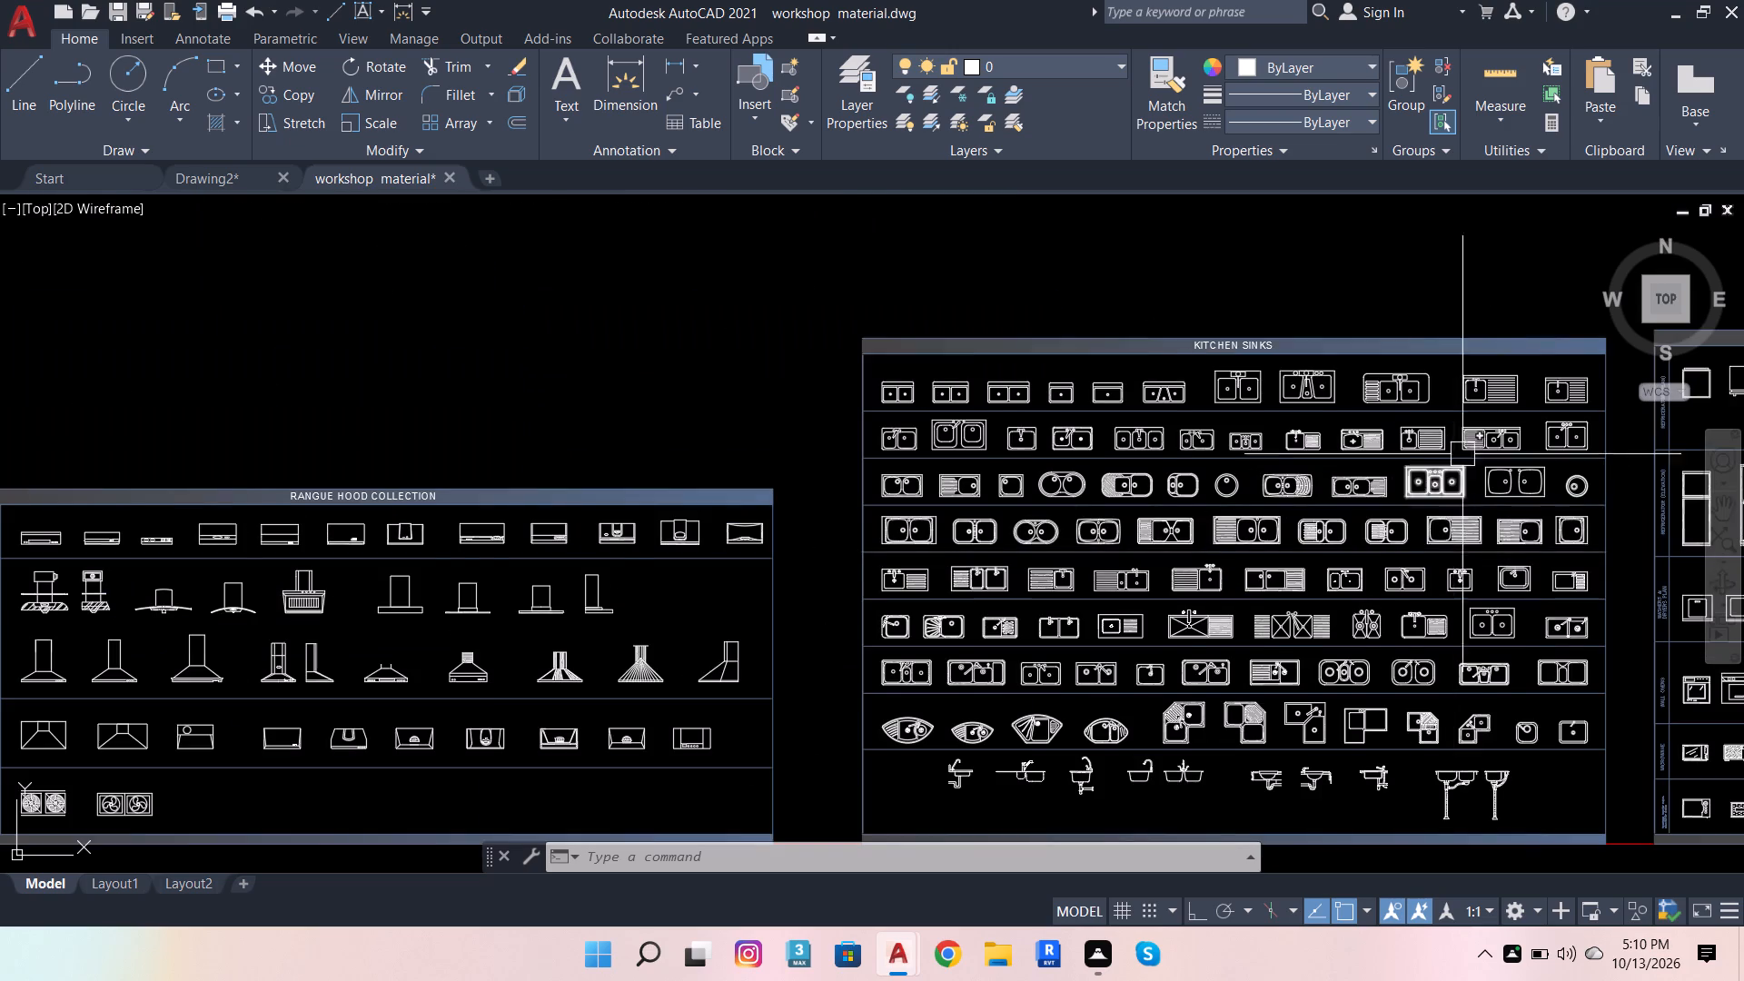
scroll(1160, 518, down, 1)
scroll(1361, 534, up, 3)
scroll(1082, 493, up, 1)
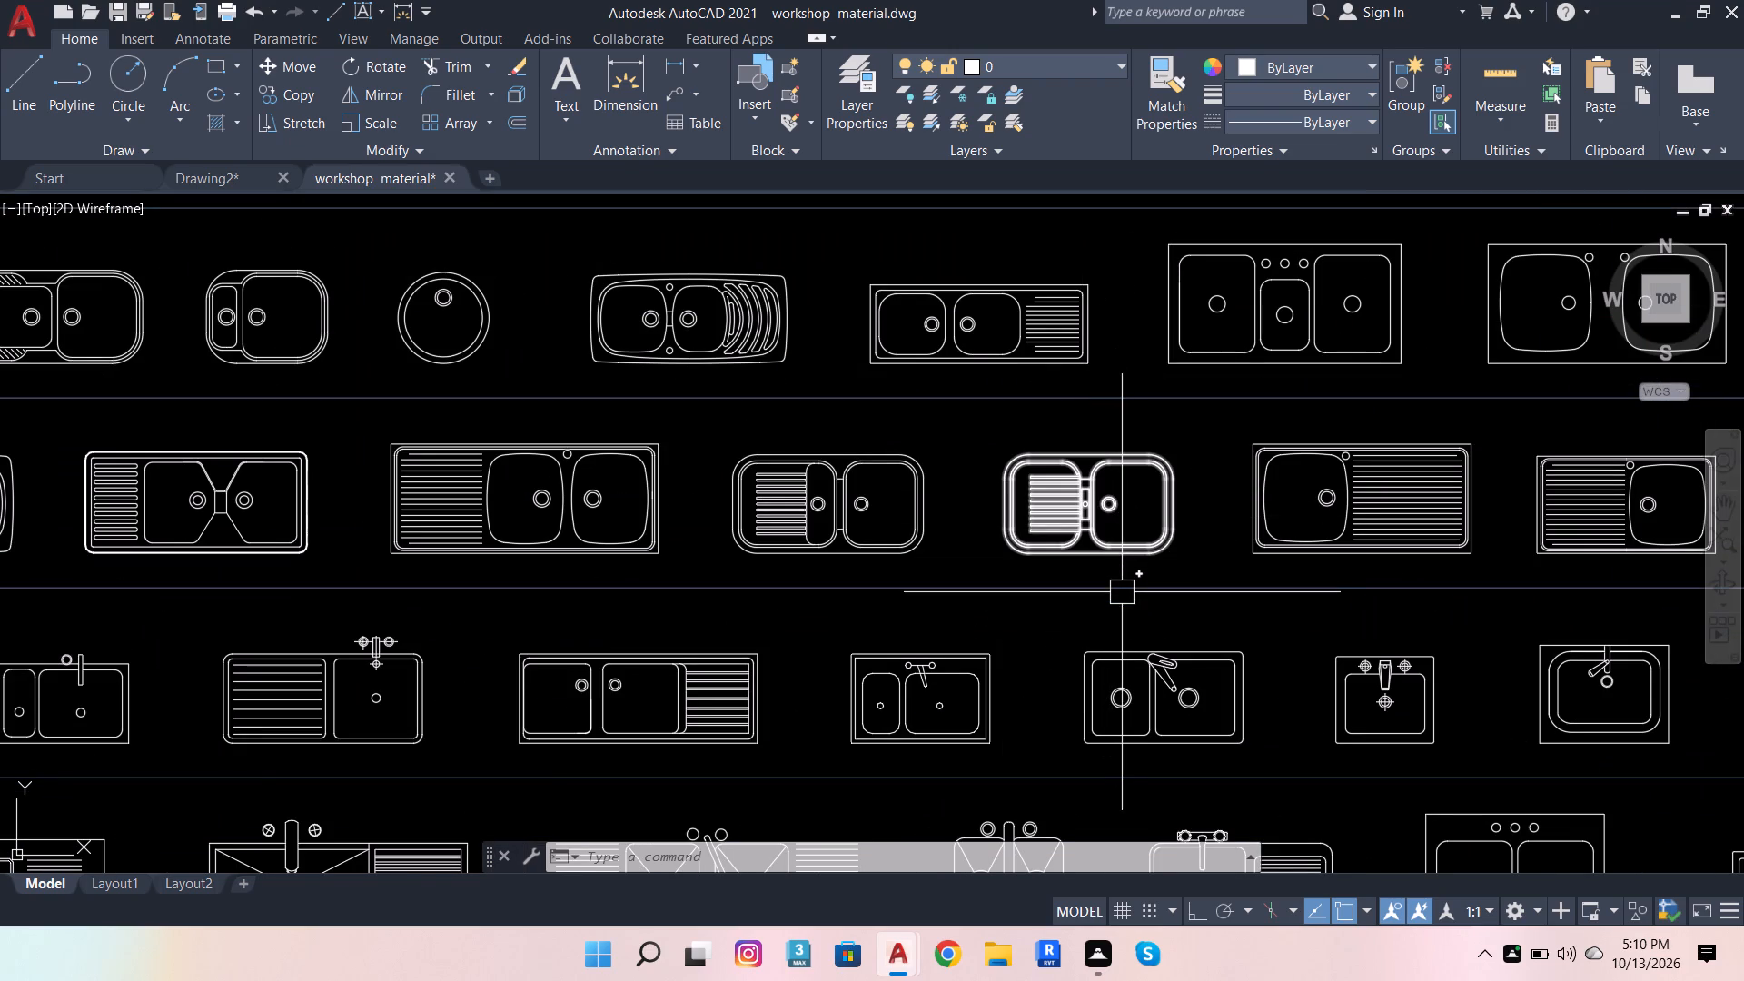
scroll(915, 599, down, 2)
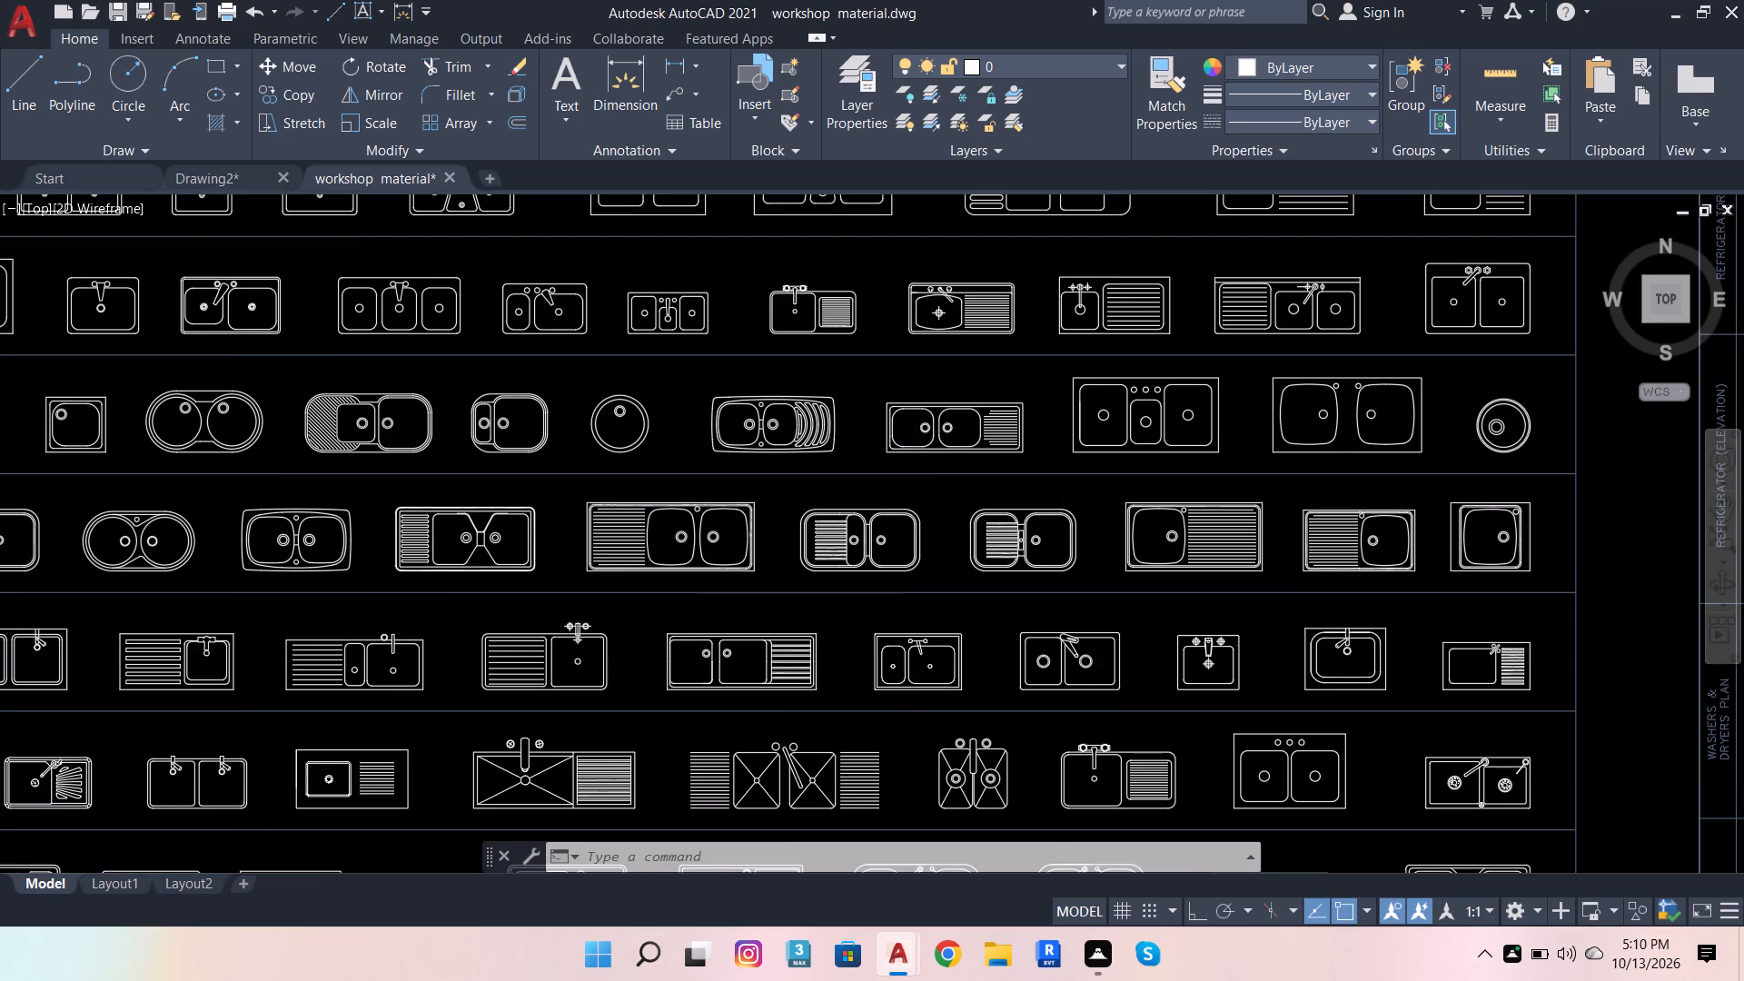
scroll(1280, 372, up, 2)
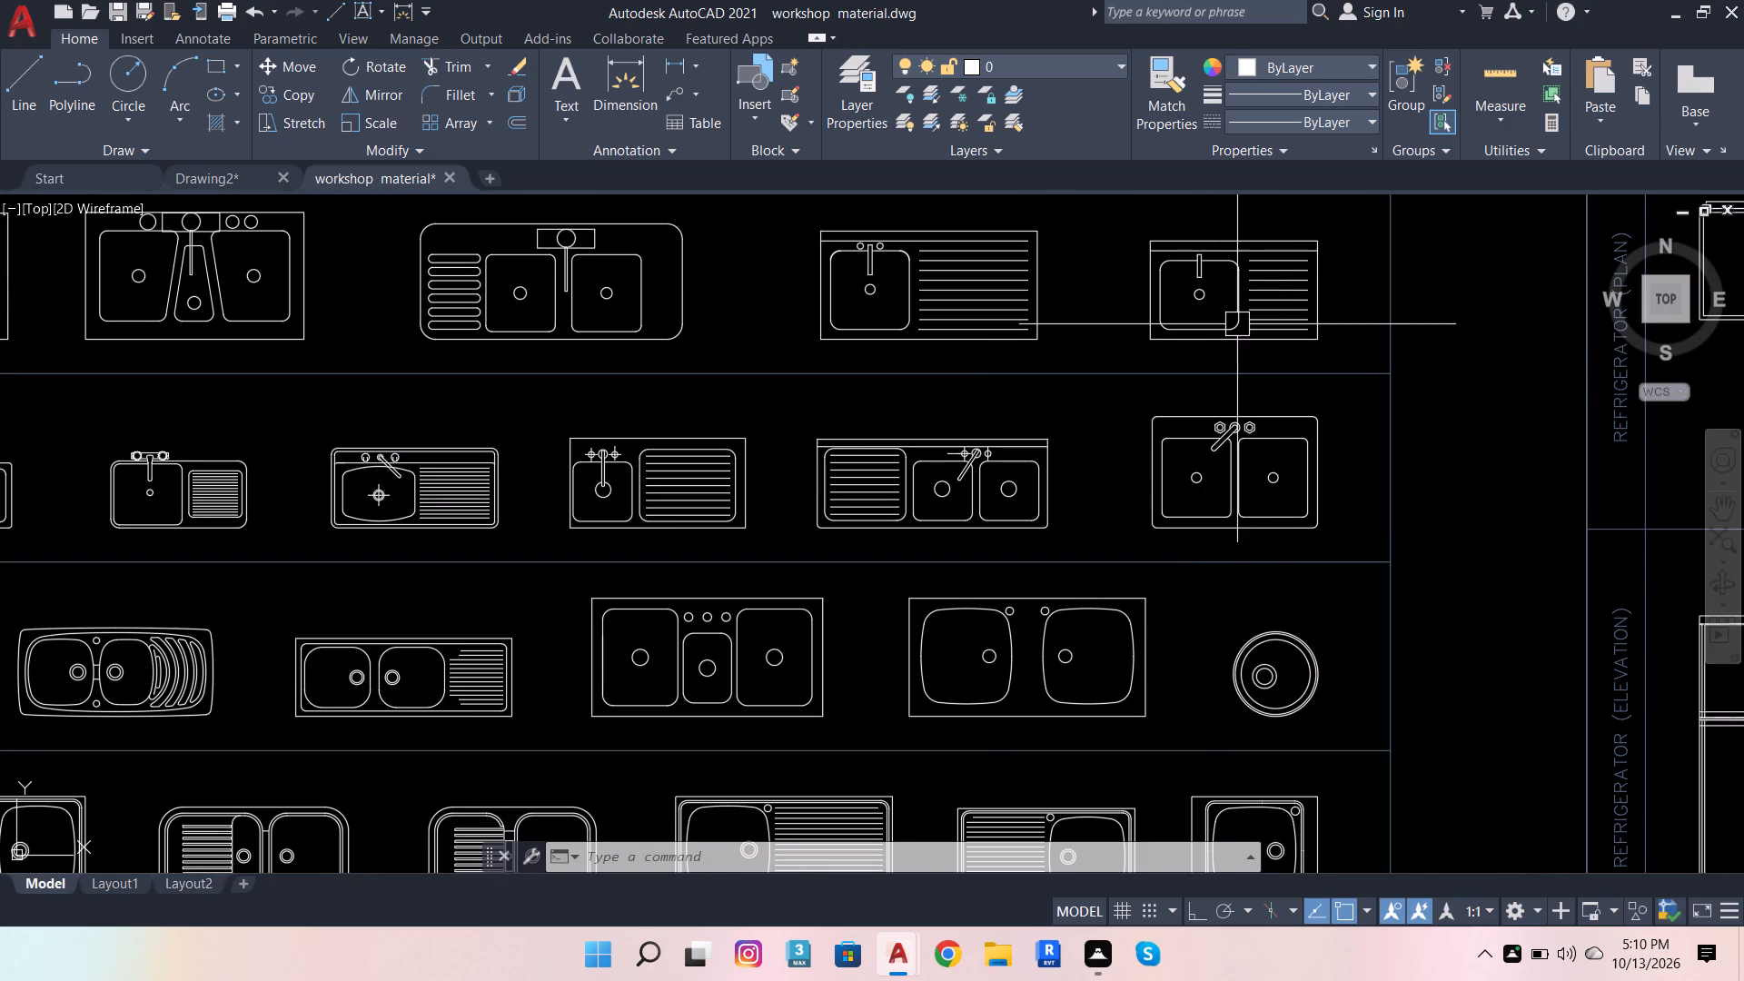
Copy the single-bowl sink with short drainboard at the end of its row on the KITCHEN SINKS sheet into Drawing2, below the dining set.
click(1239, 323)
key(ctrl+c)
key(ctrl+c)
key(ctrl+c)
key(ctrl+c)
key(ctrl+c)
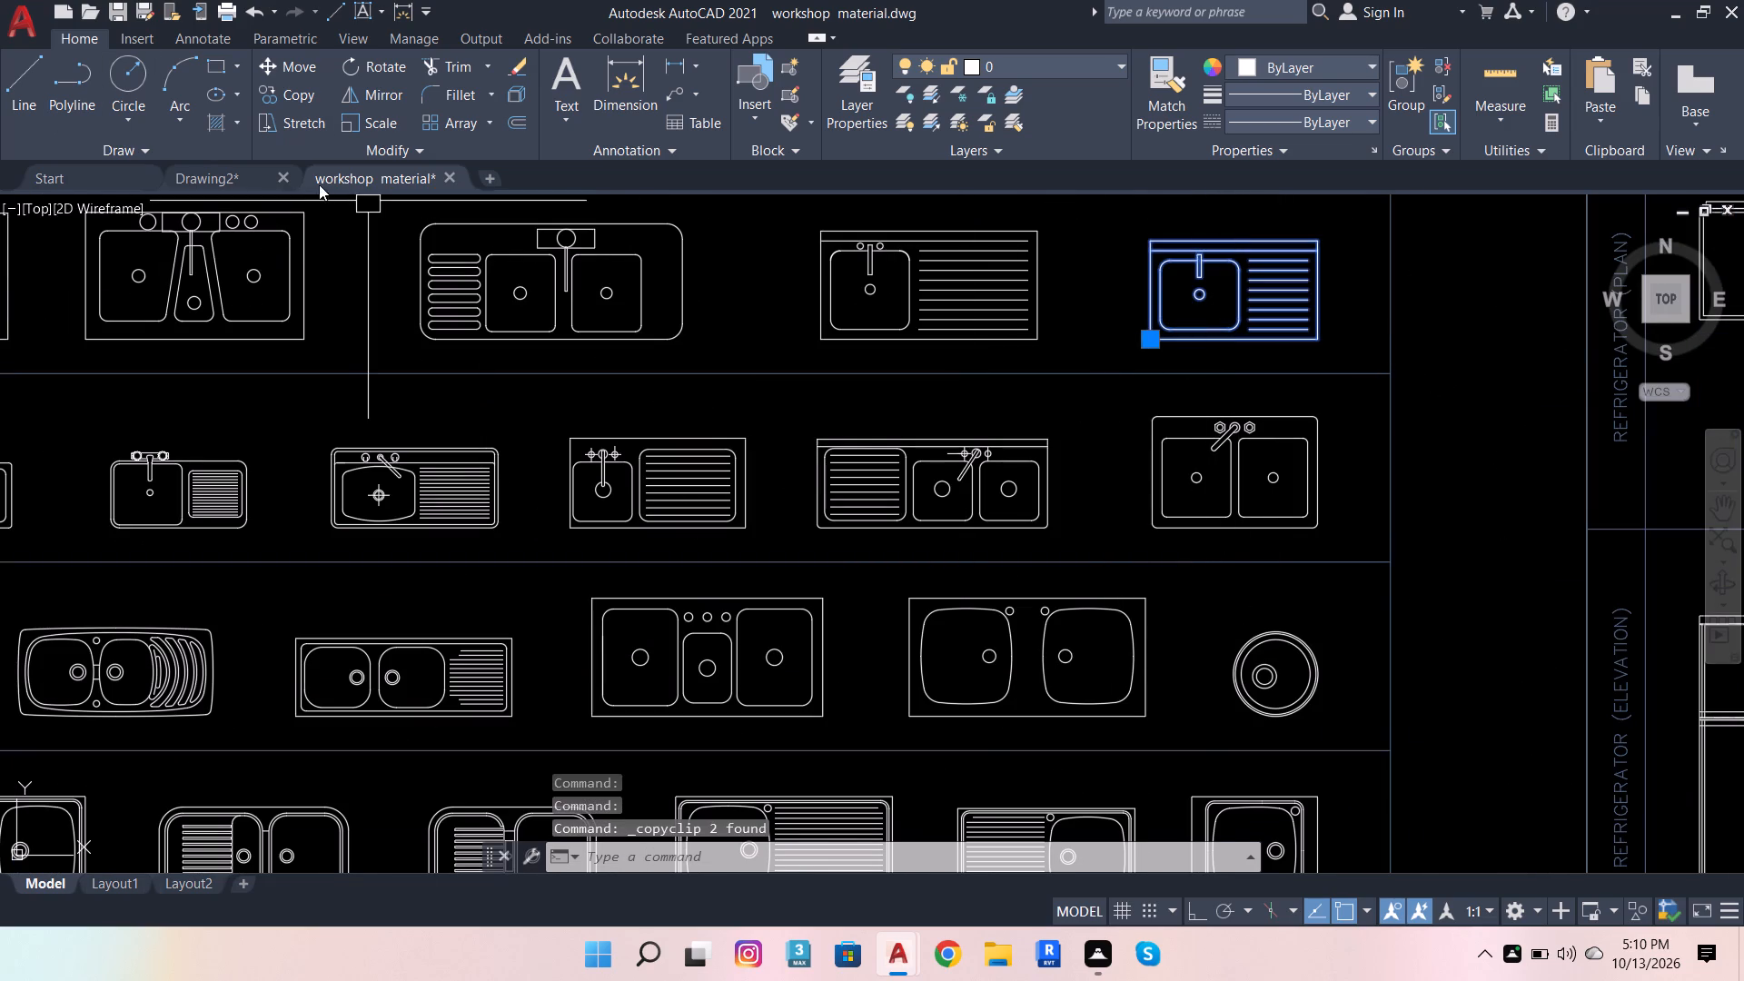
click(226, 169)
scroll(421, 365, down, 2)
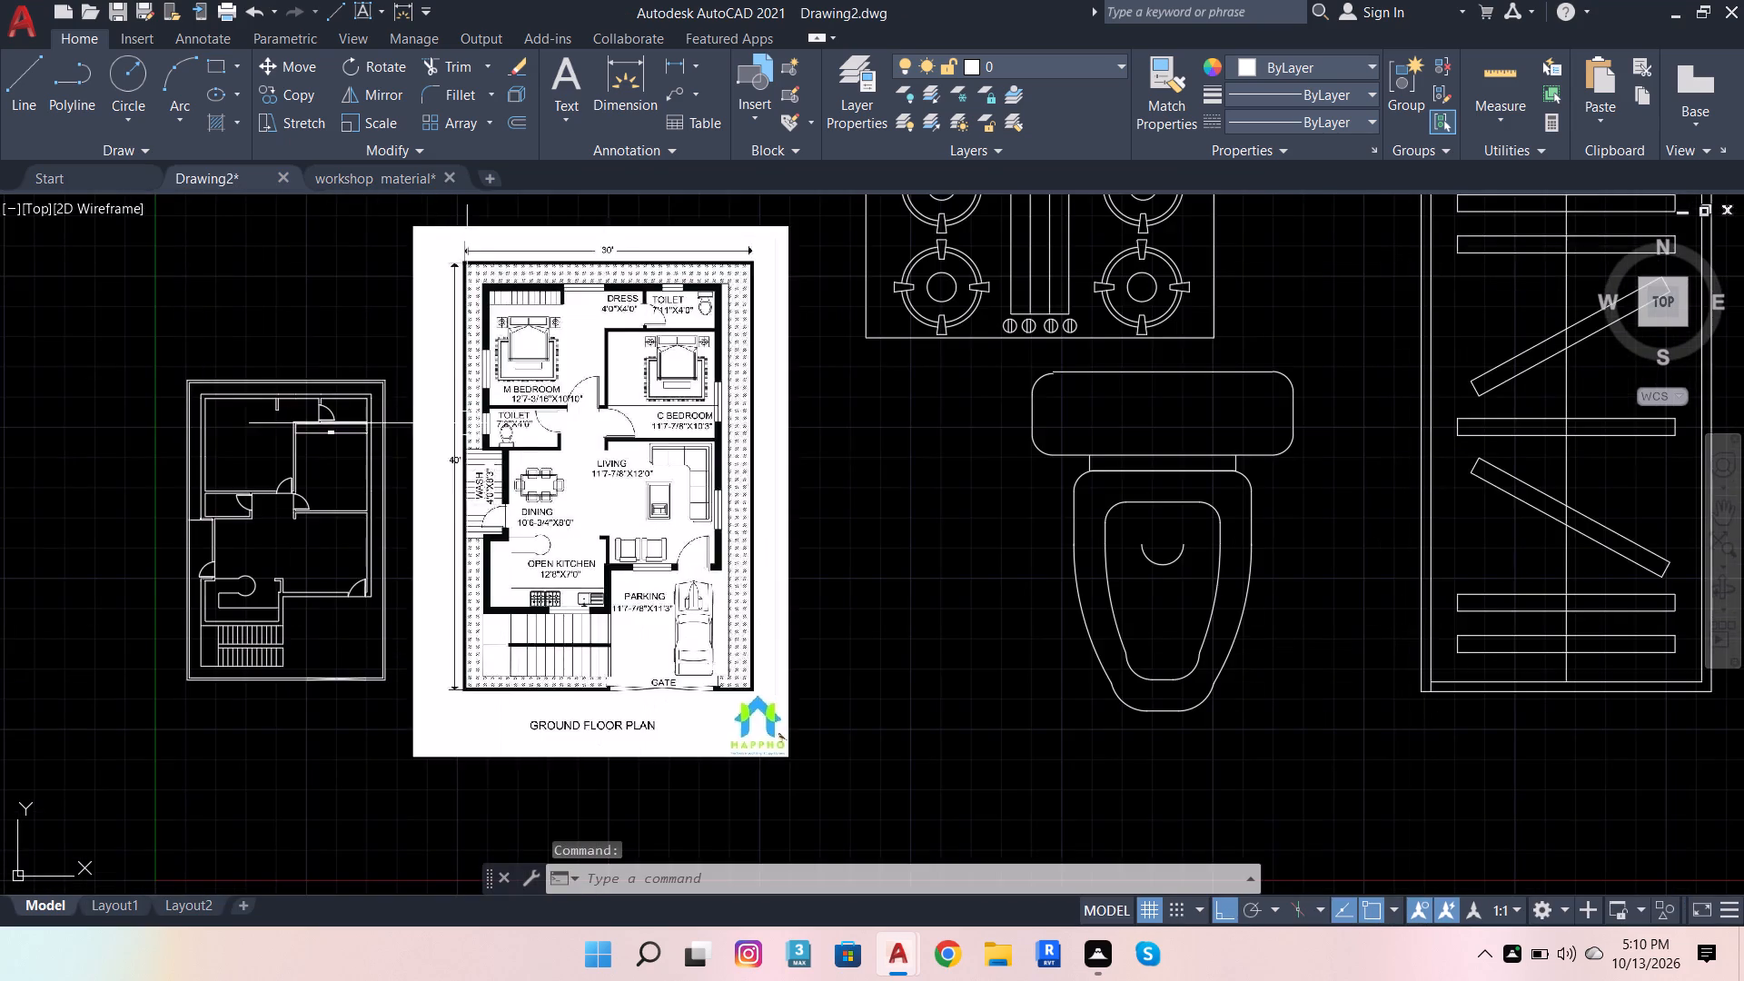
scroll(470, 431, down, 4)
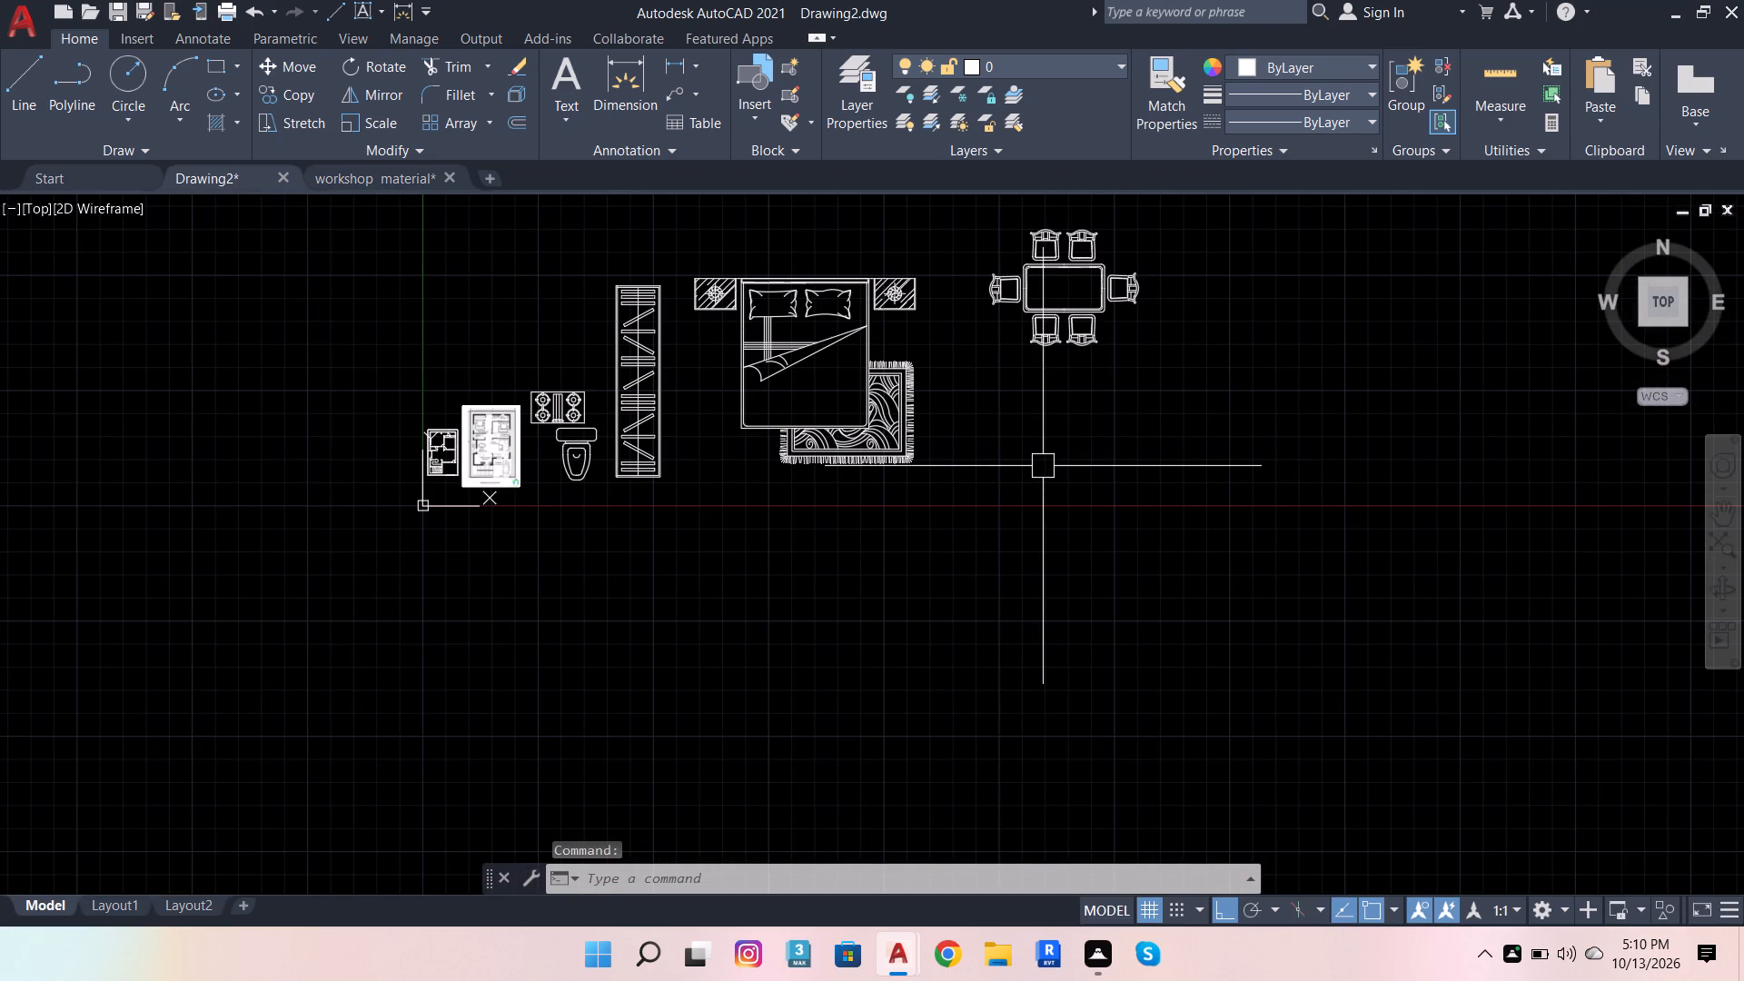
key(ctrl+v)
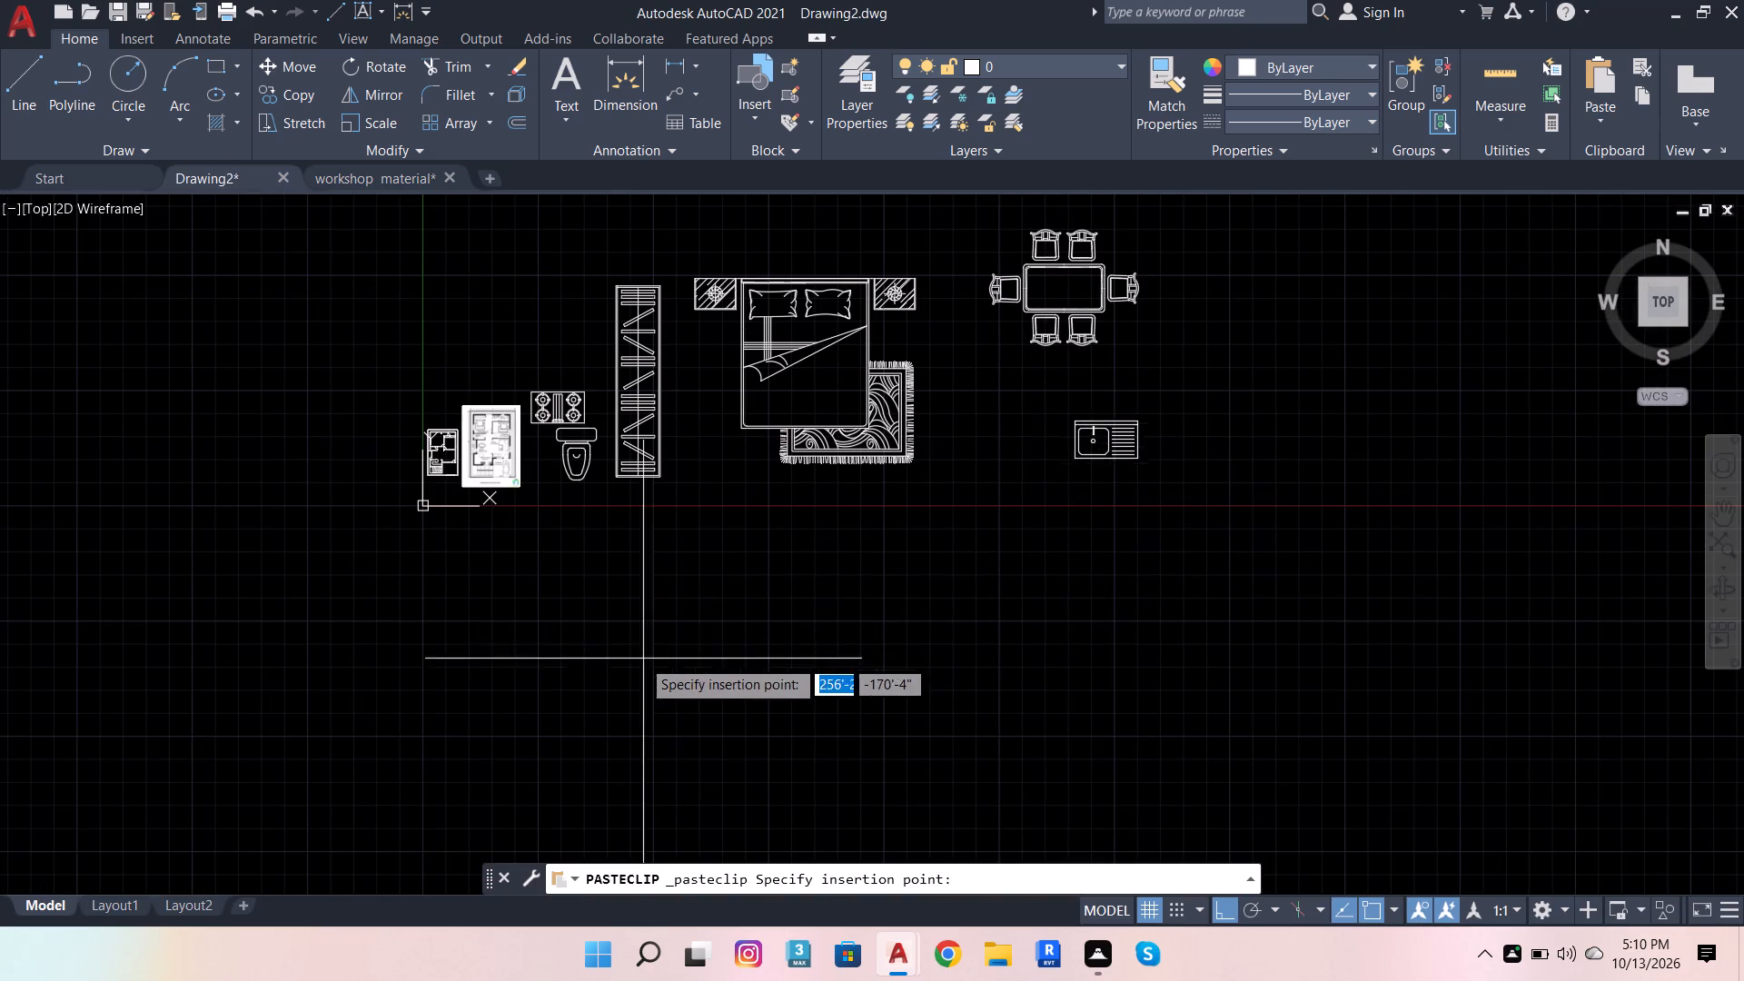
click(567, 642)
scroll(566, 649, down, 3)
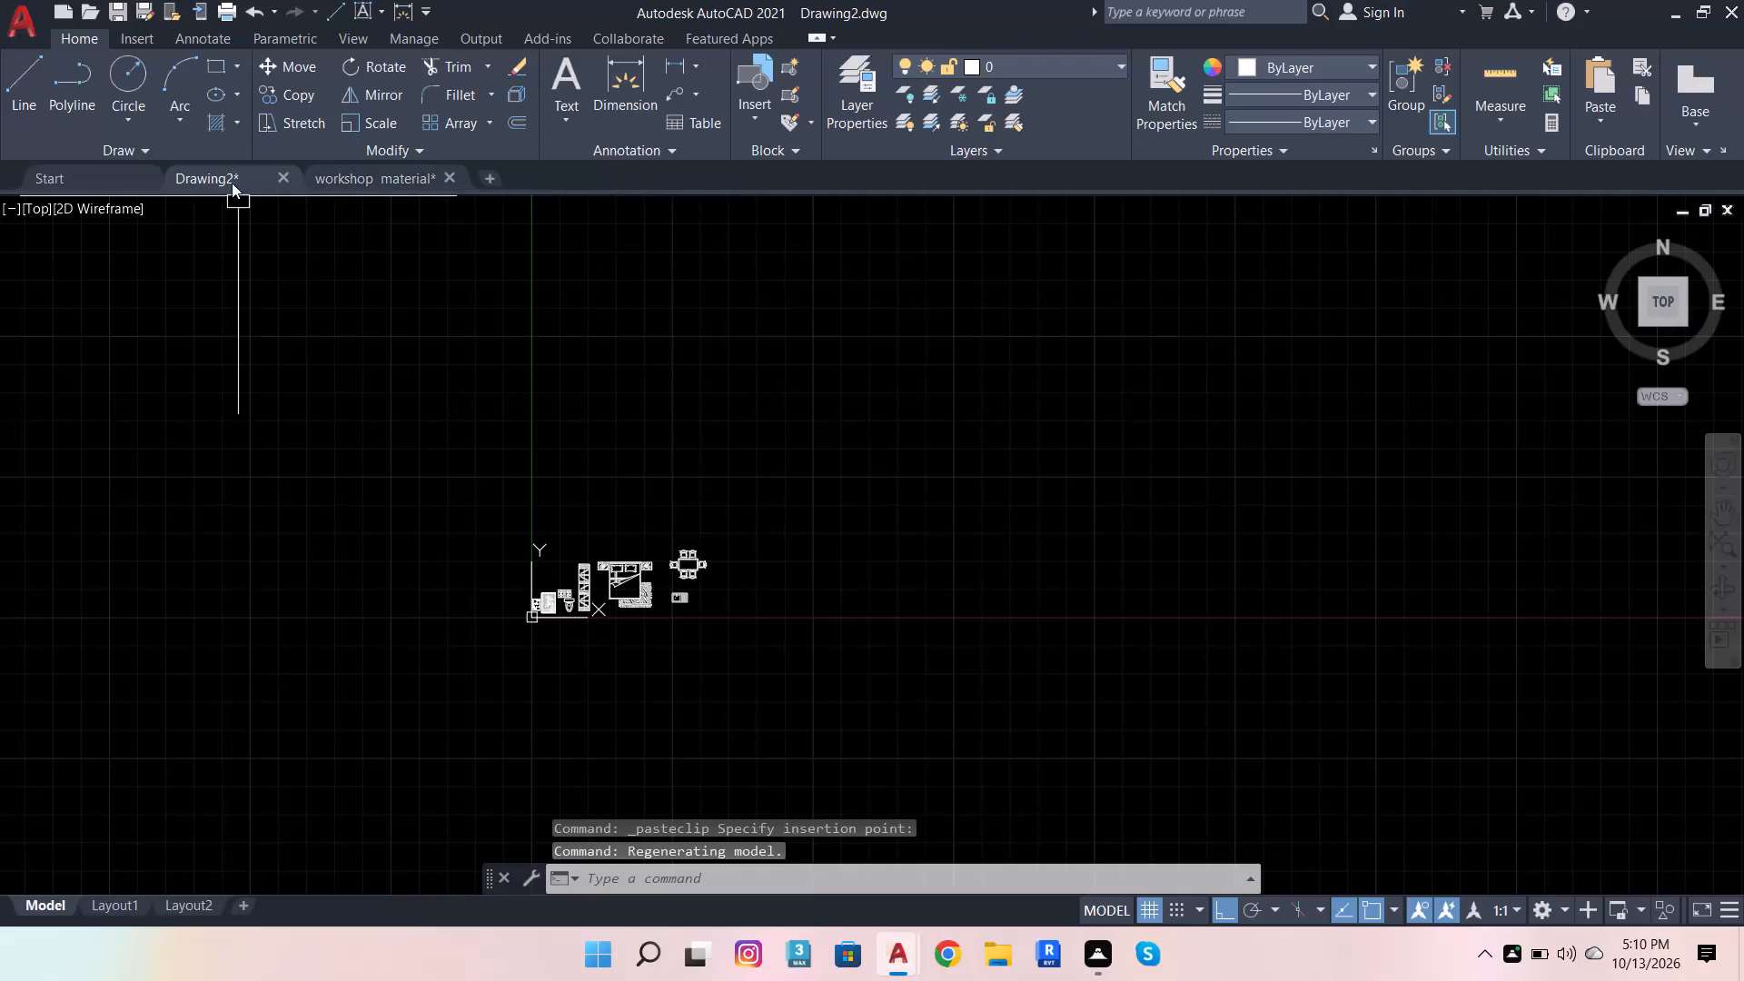
click(230, 180)
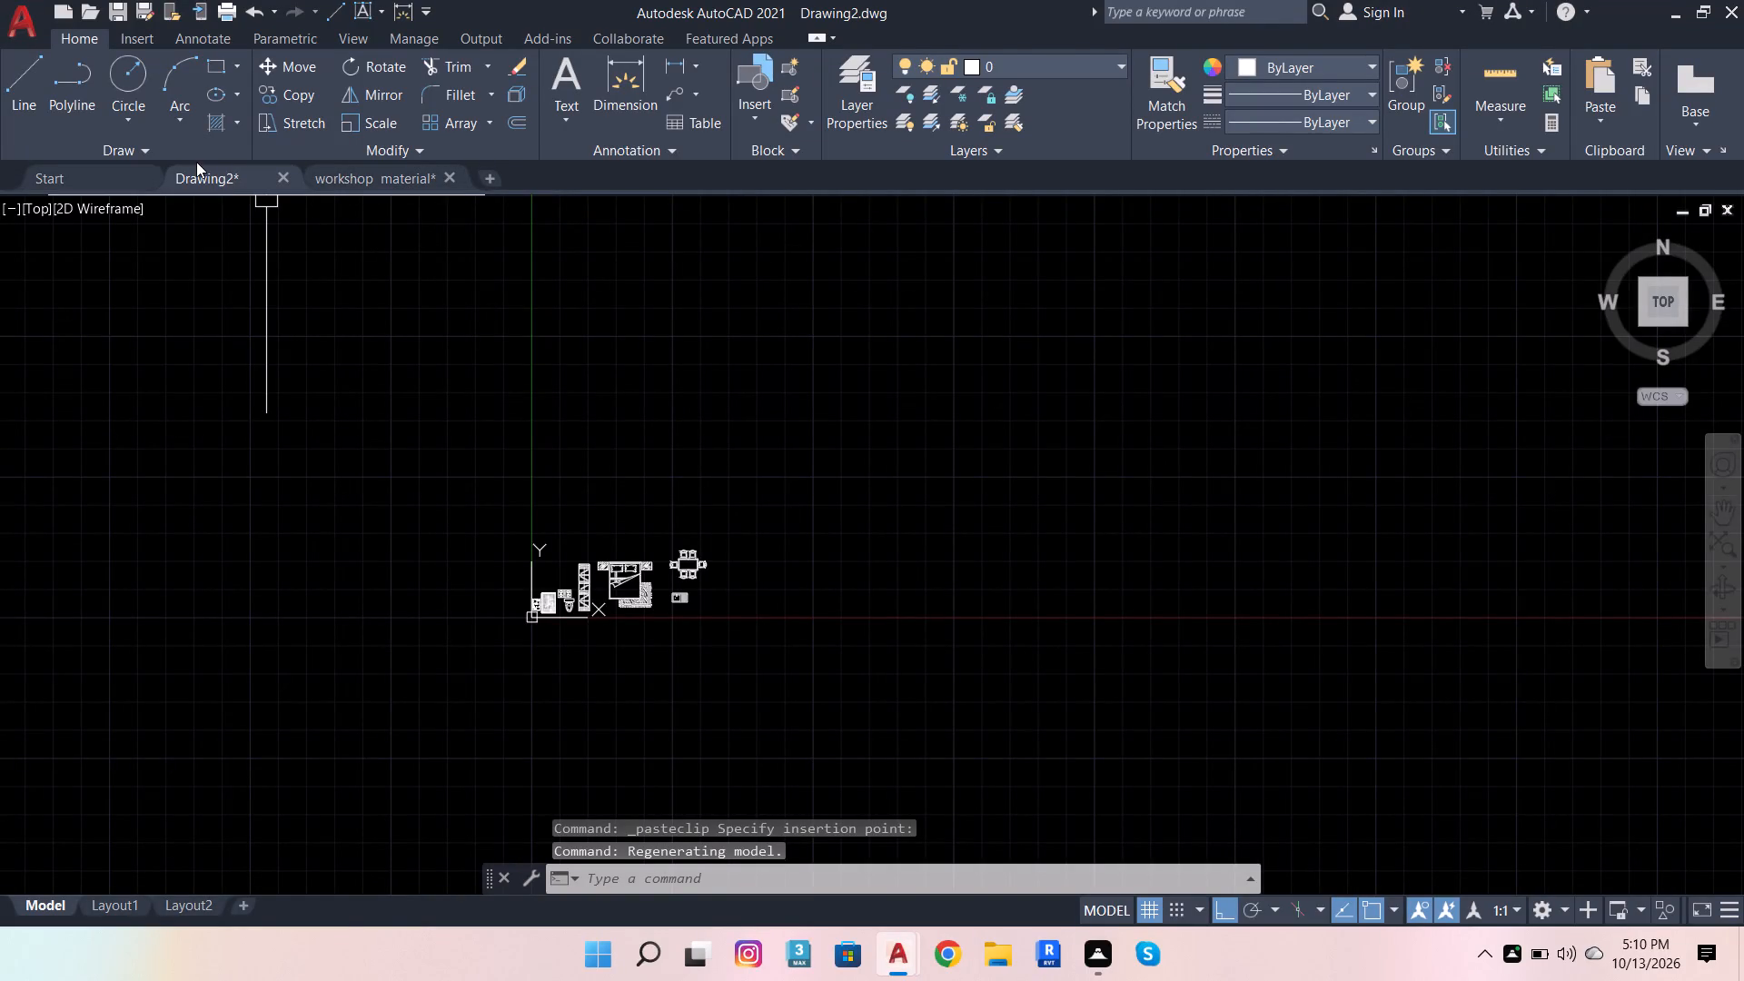
Look back through the workshop material sheets from the sinks past IRON WORK, gym equipment, beds and chairs to SOFAS AND ARMCHAIRS DESIGNS.
click(357, 182)
scroll(1044, 642, down, 5)
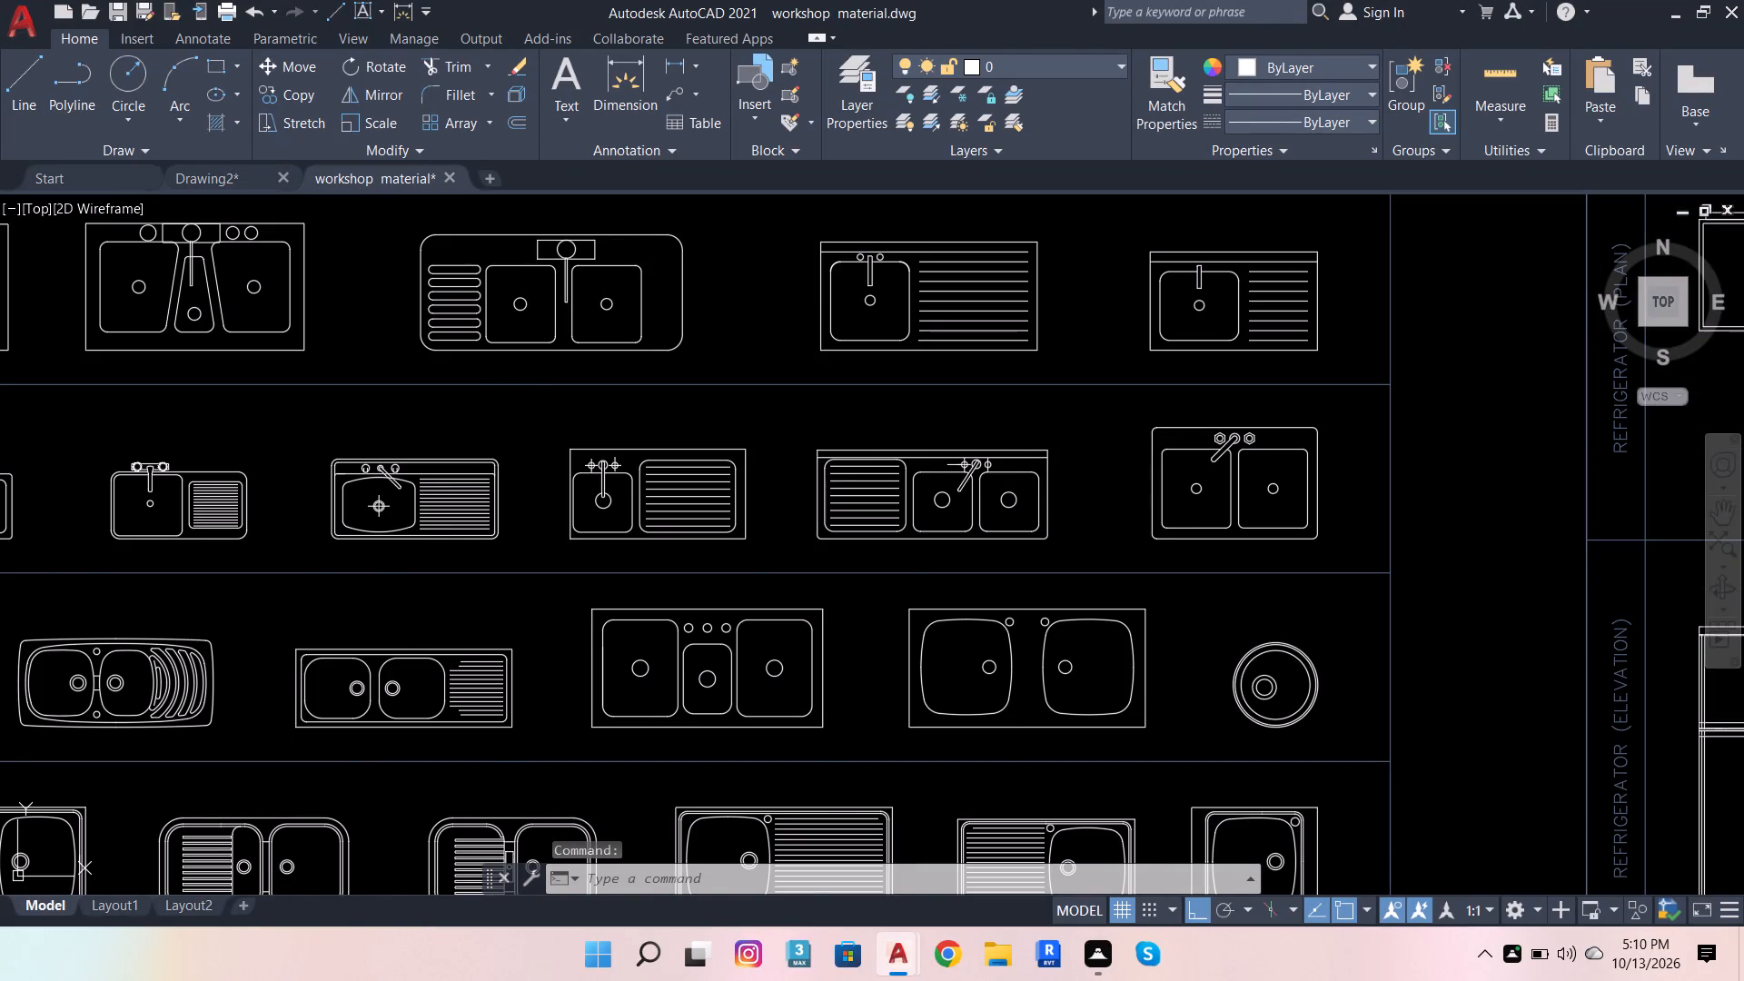
scroll(1266, 625, down, 6)
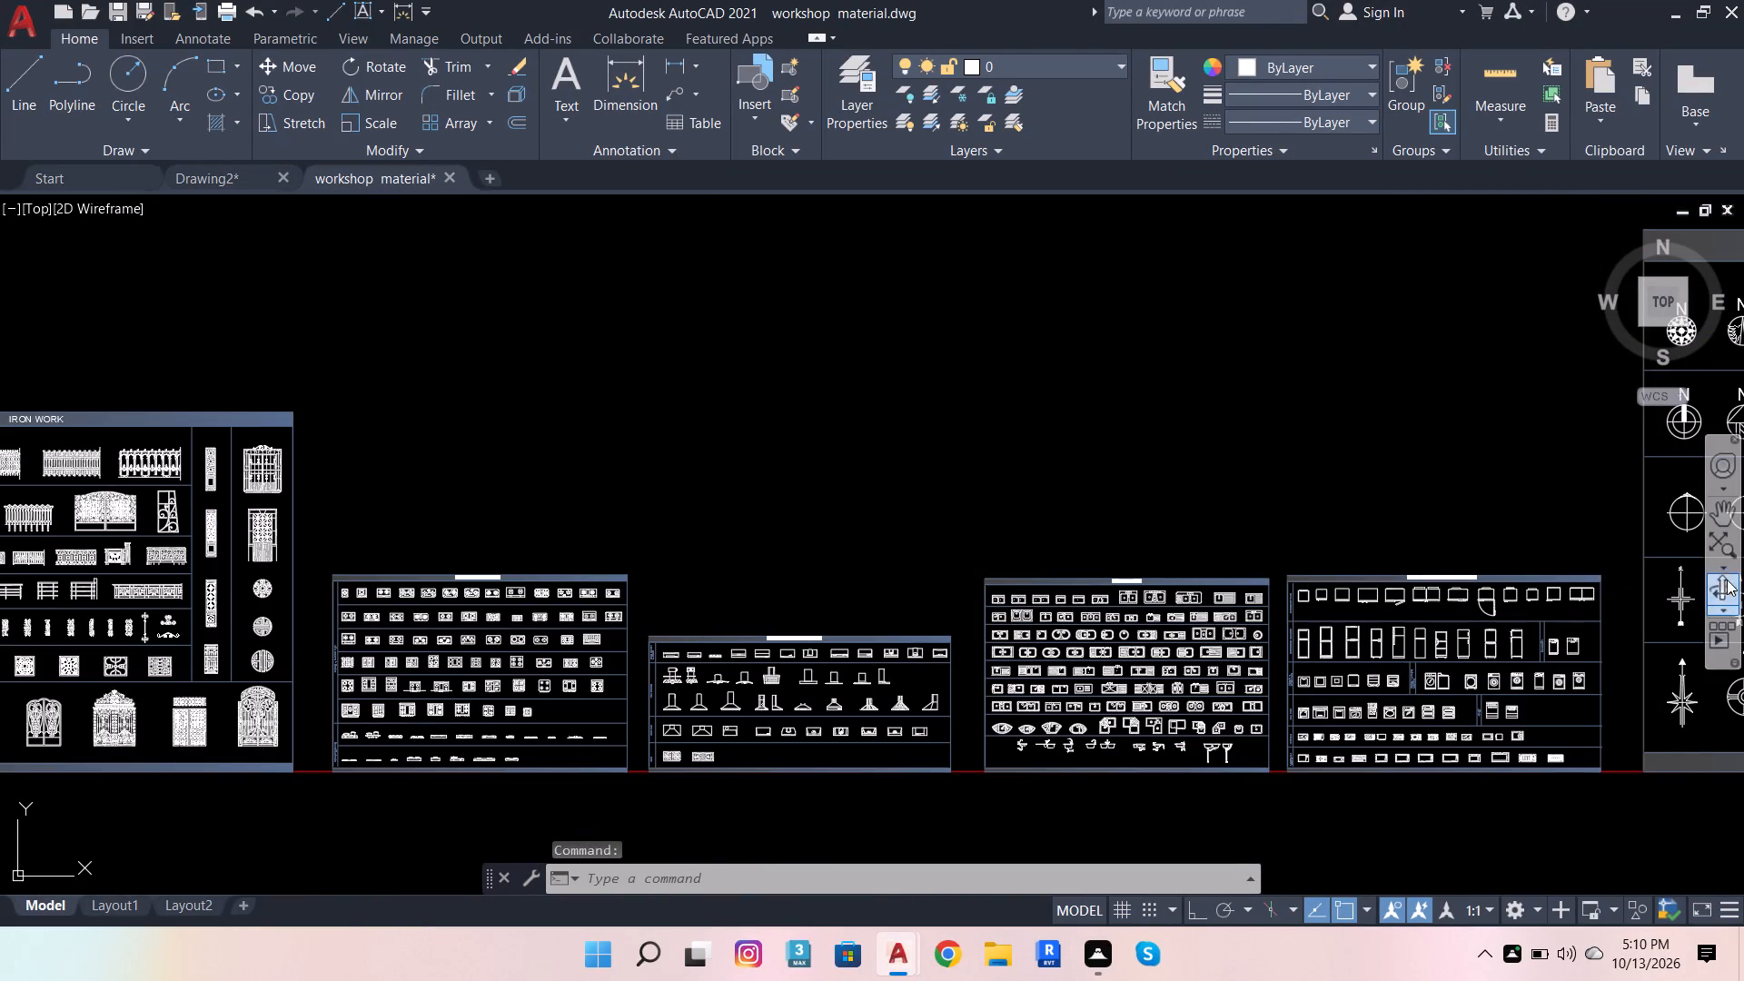
click(1724, 500)
drag(841, 625, 1397, 530)
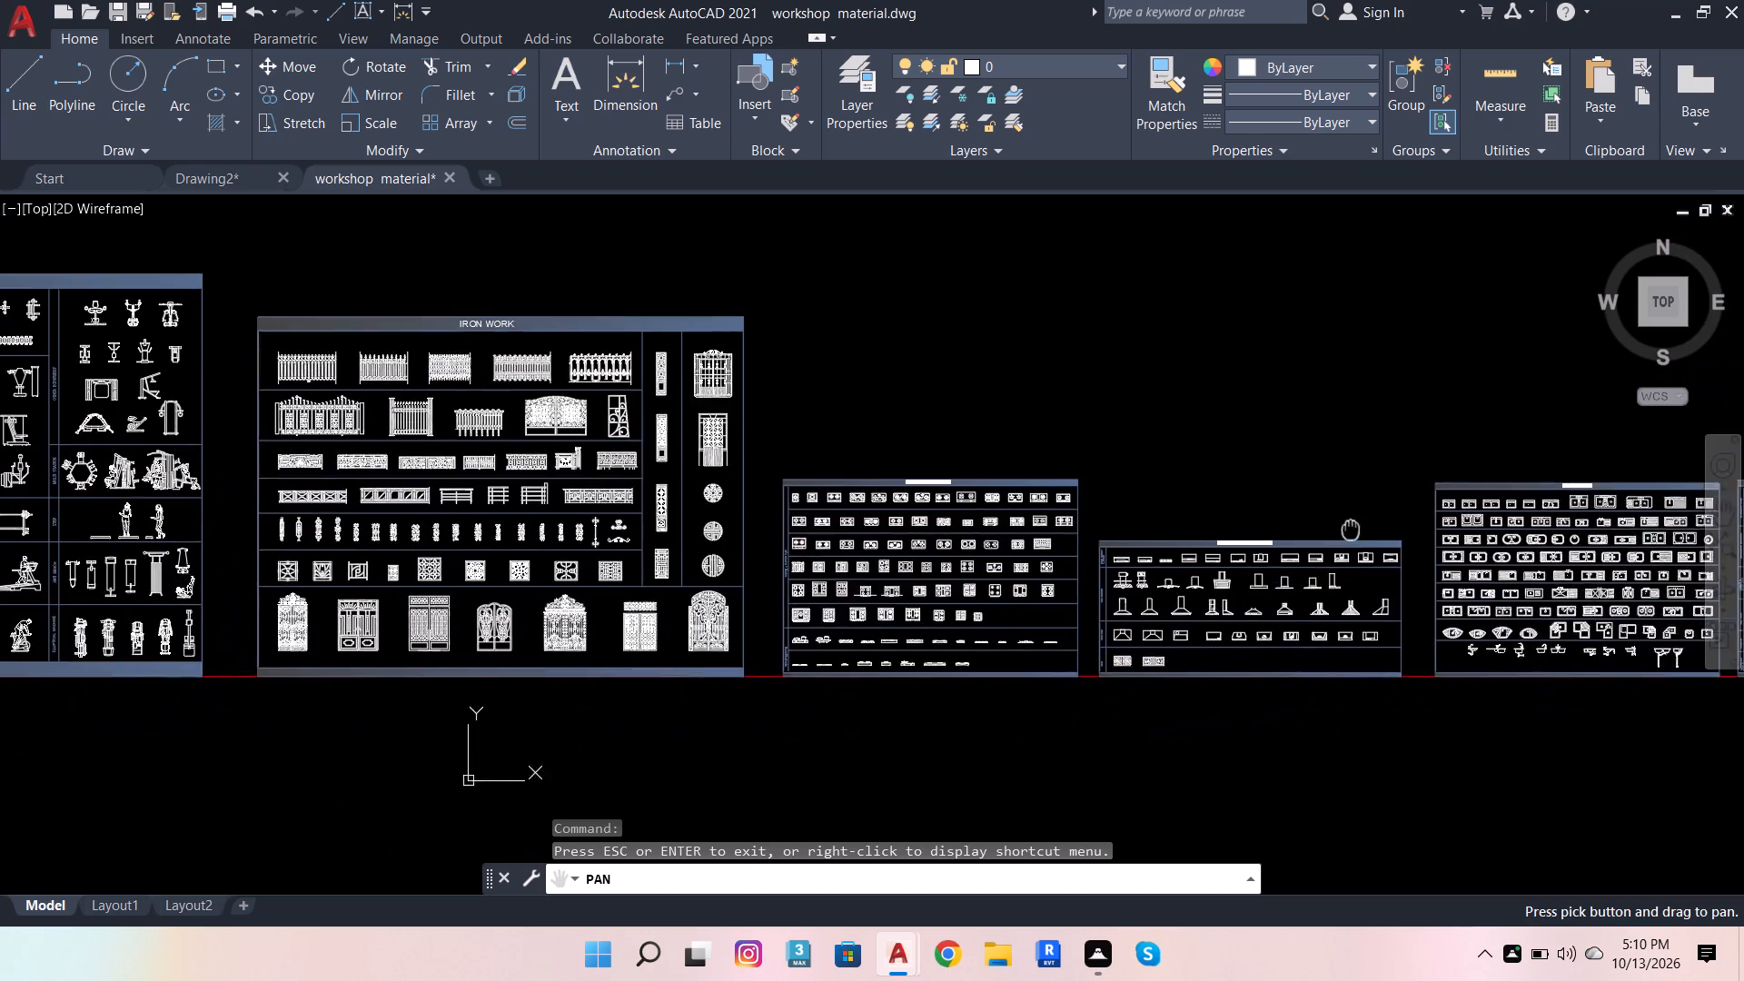
drag(1397, 530, 1456, 523)
scroll(980, 555, up, 3)
drag(699, 560, 1701, 547)
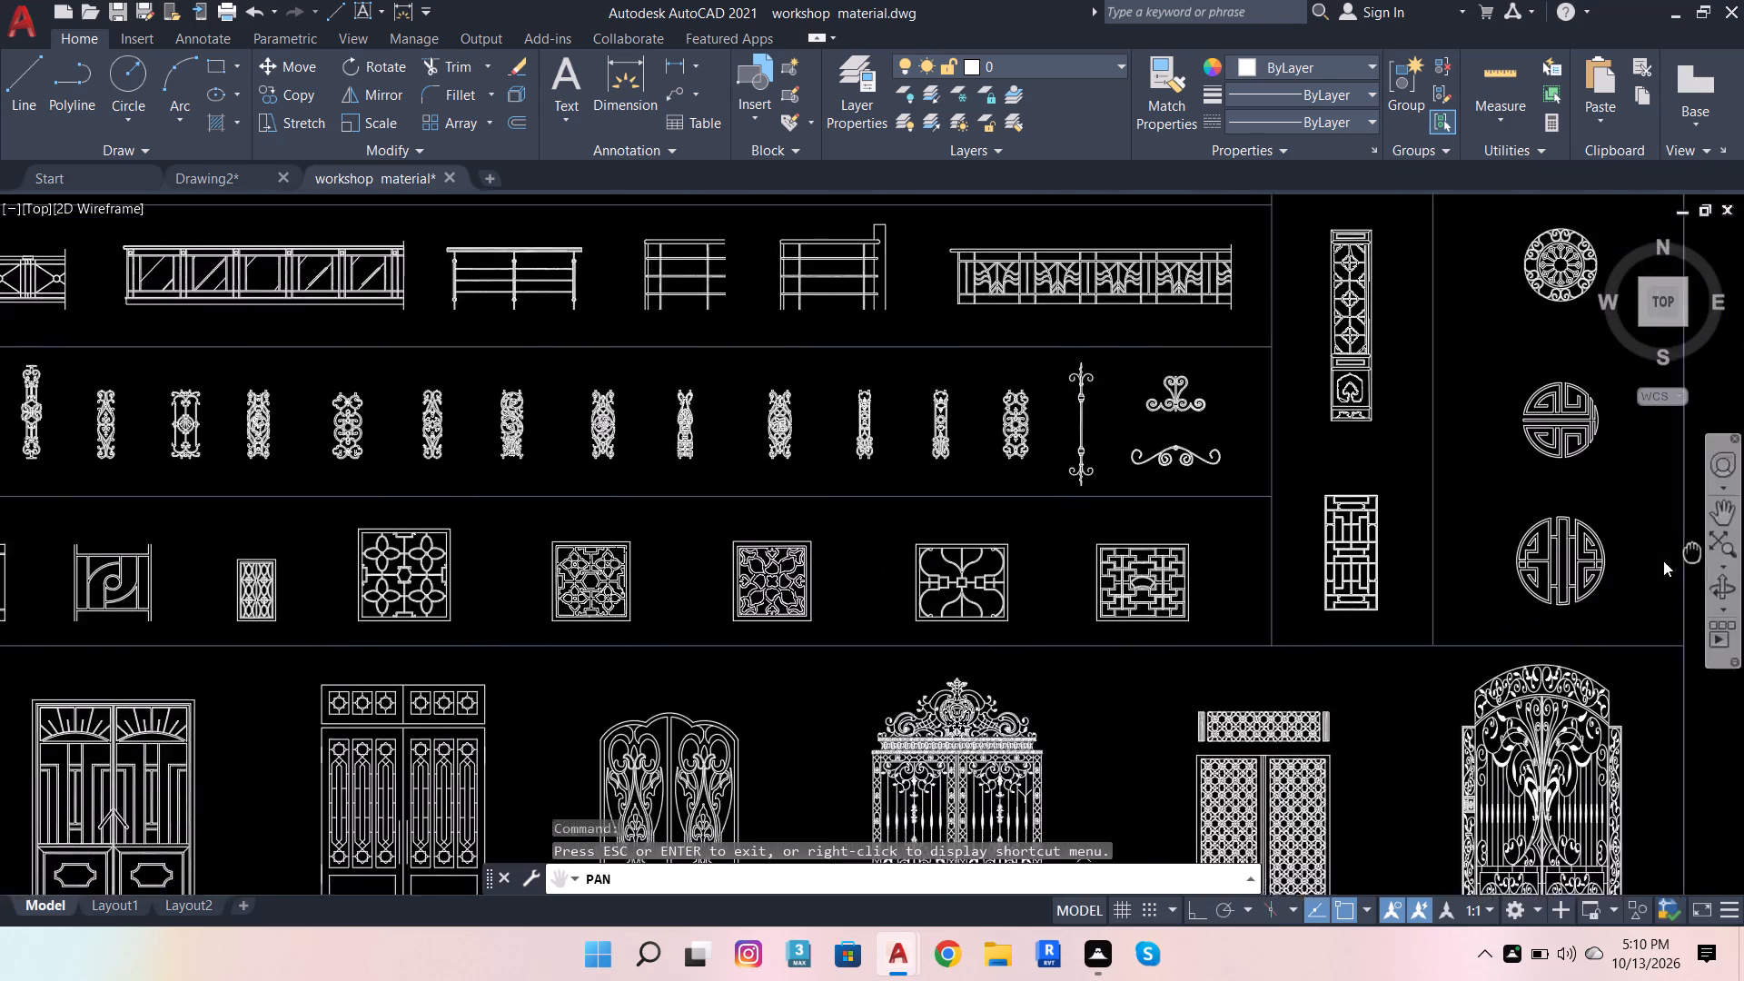
drag(817, 580, 1376, 587)
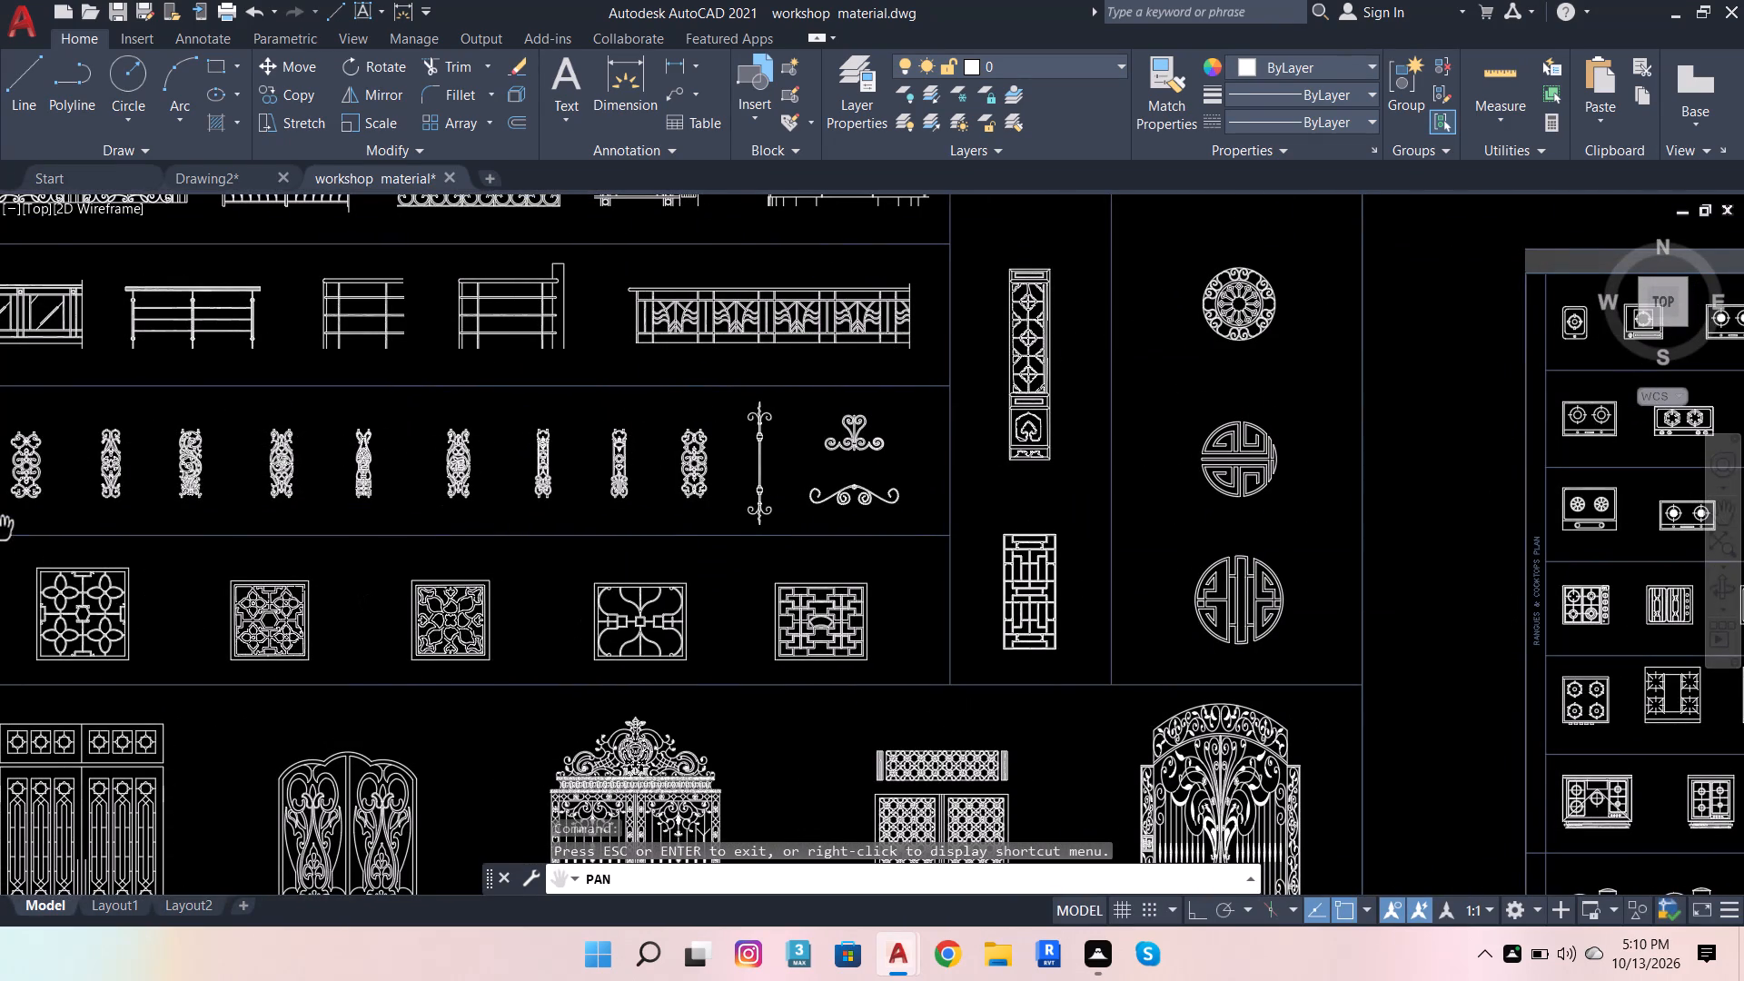
drag(230, 505, 1660, 441)
drag(631, 518, 1106, 456)
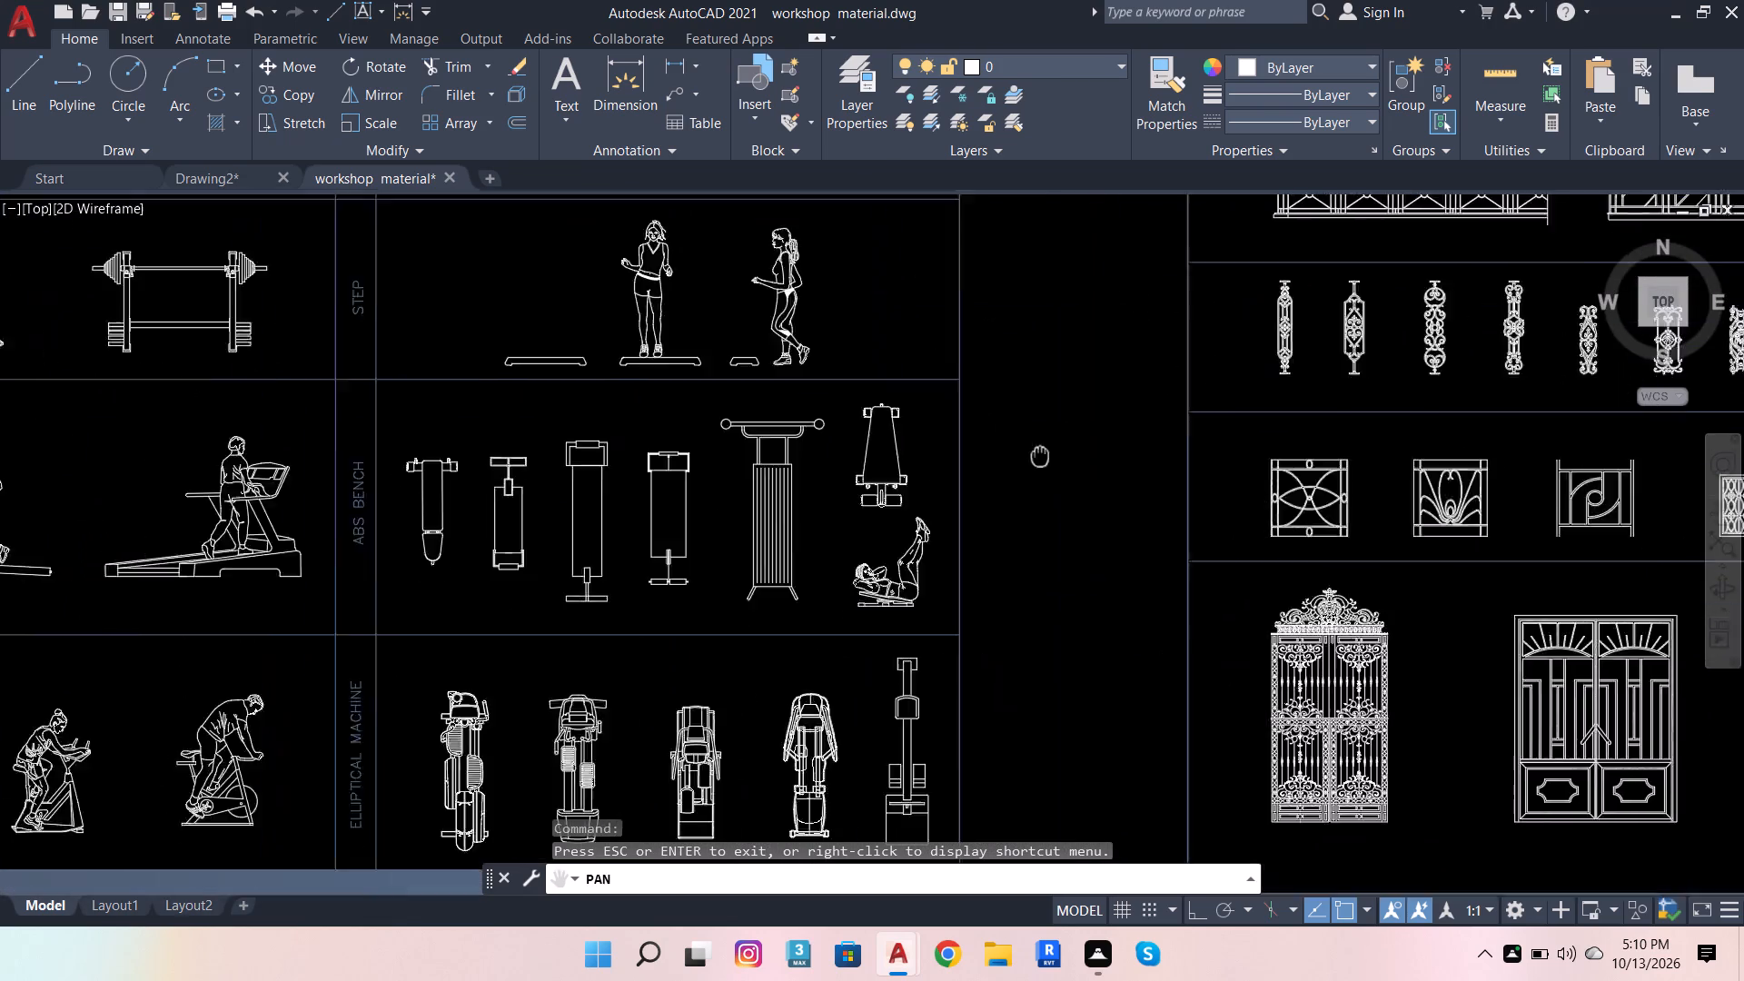
drag(1106, 456, 1690, 426)
drag(104, 629, 1656, 630)
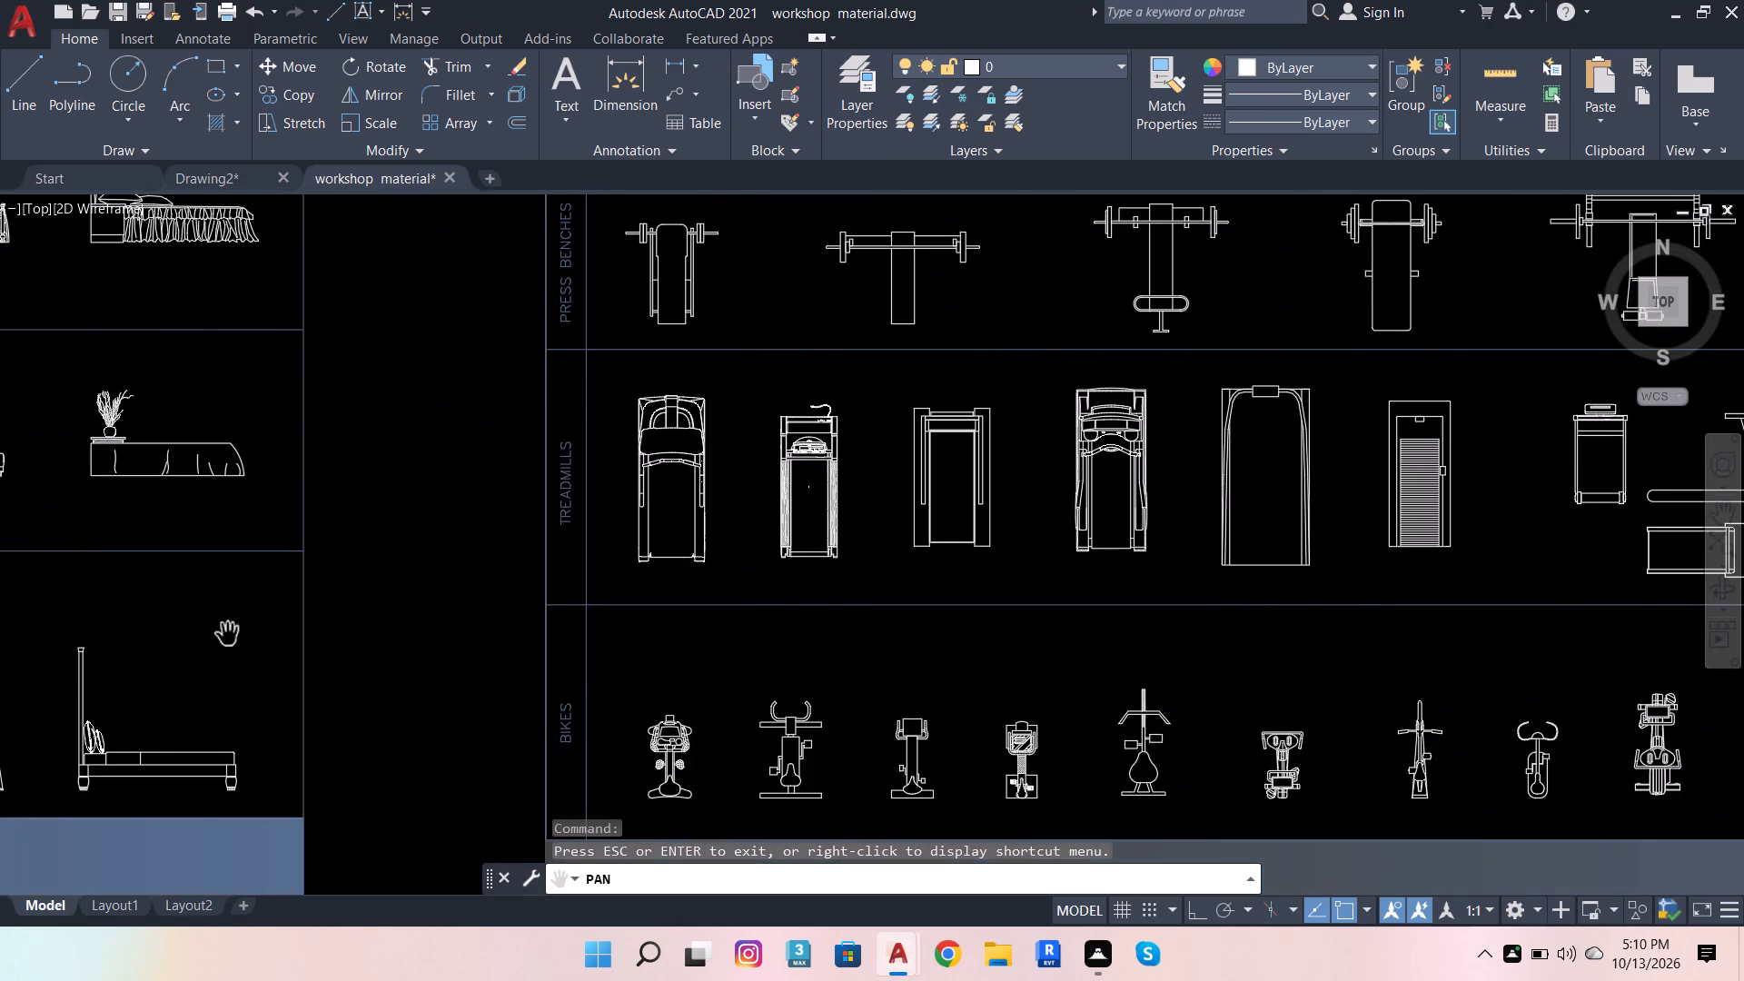
scroll(738, 545, down, 2)
drag(329, 536, 1322, 599)
drag(192, 578, 212, 577)
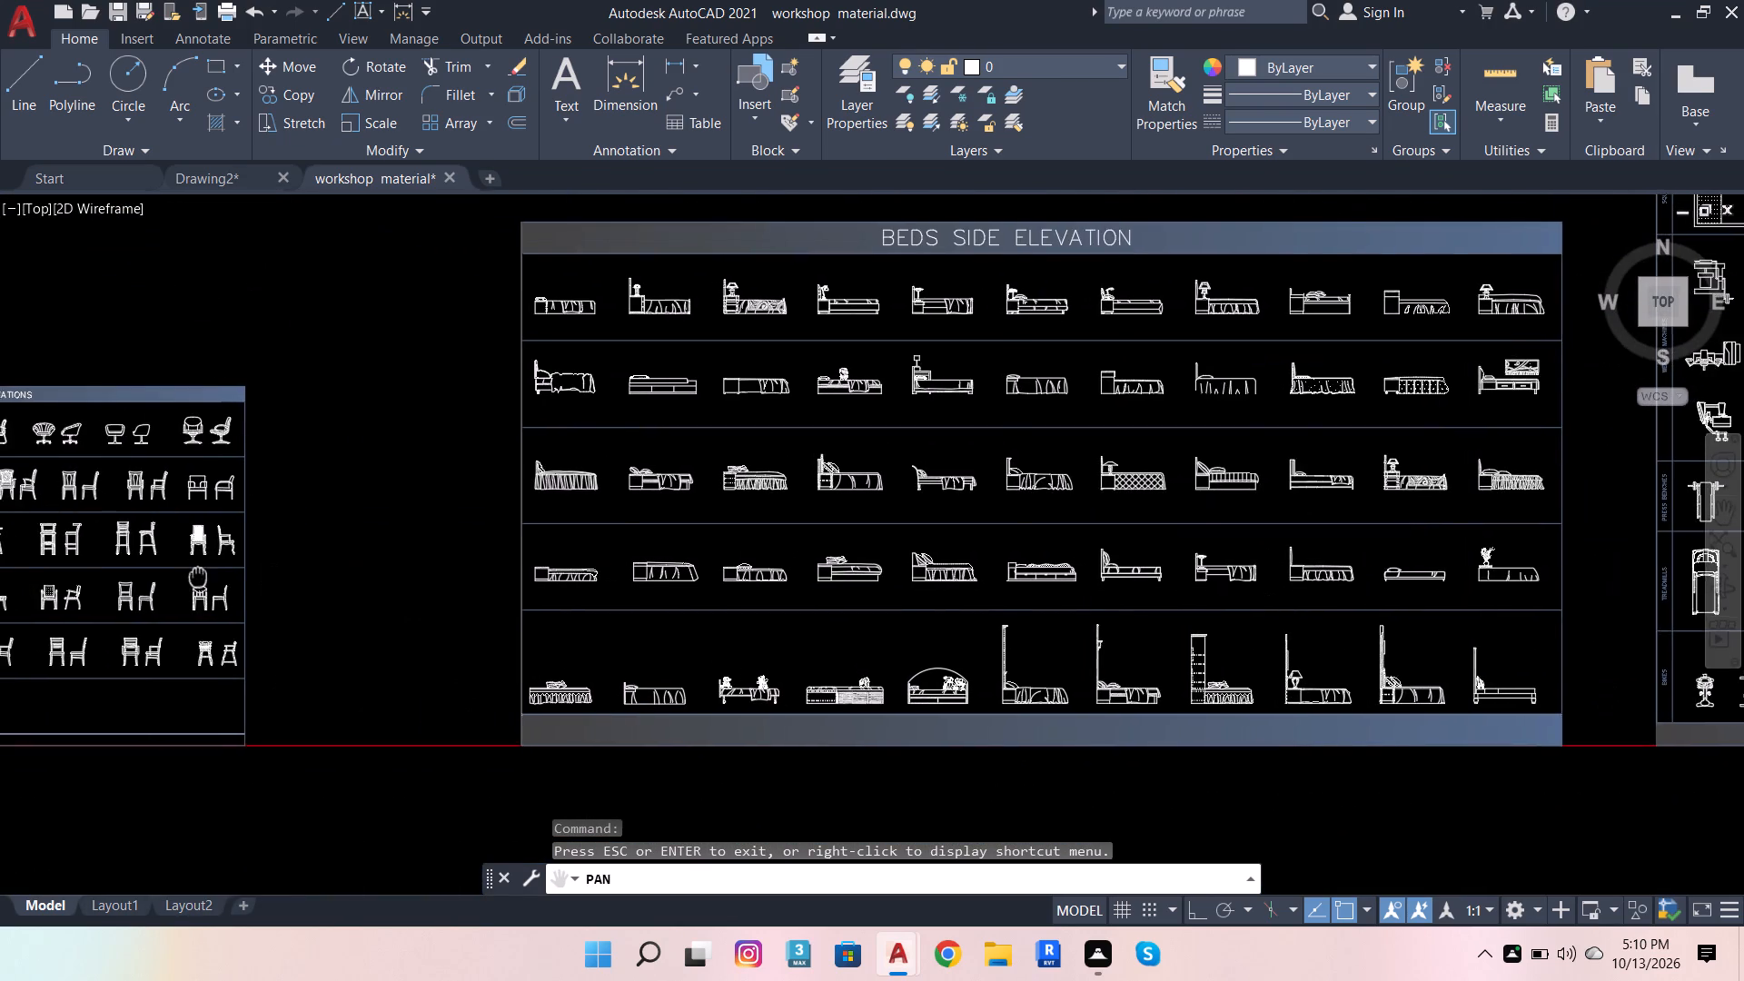
drag(212, 577, 1118, 560)
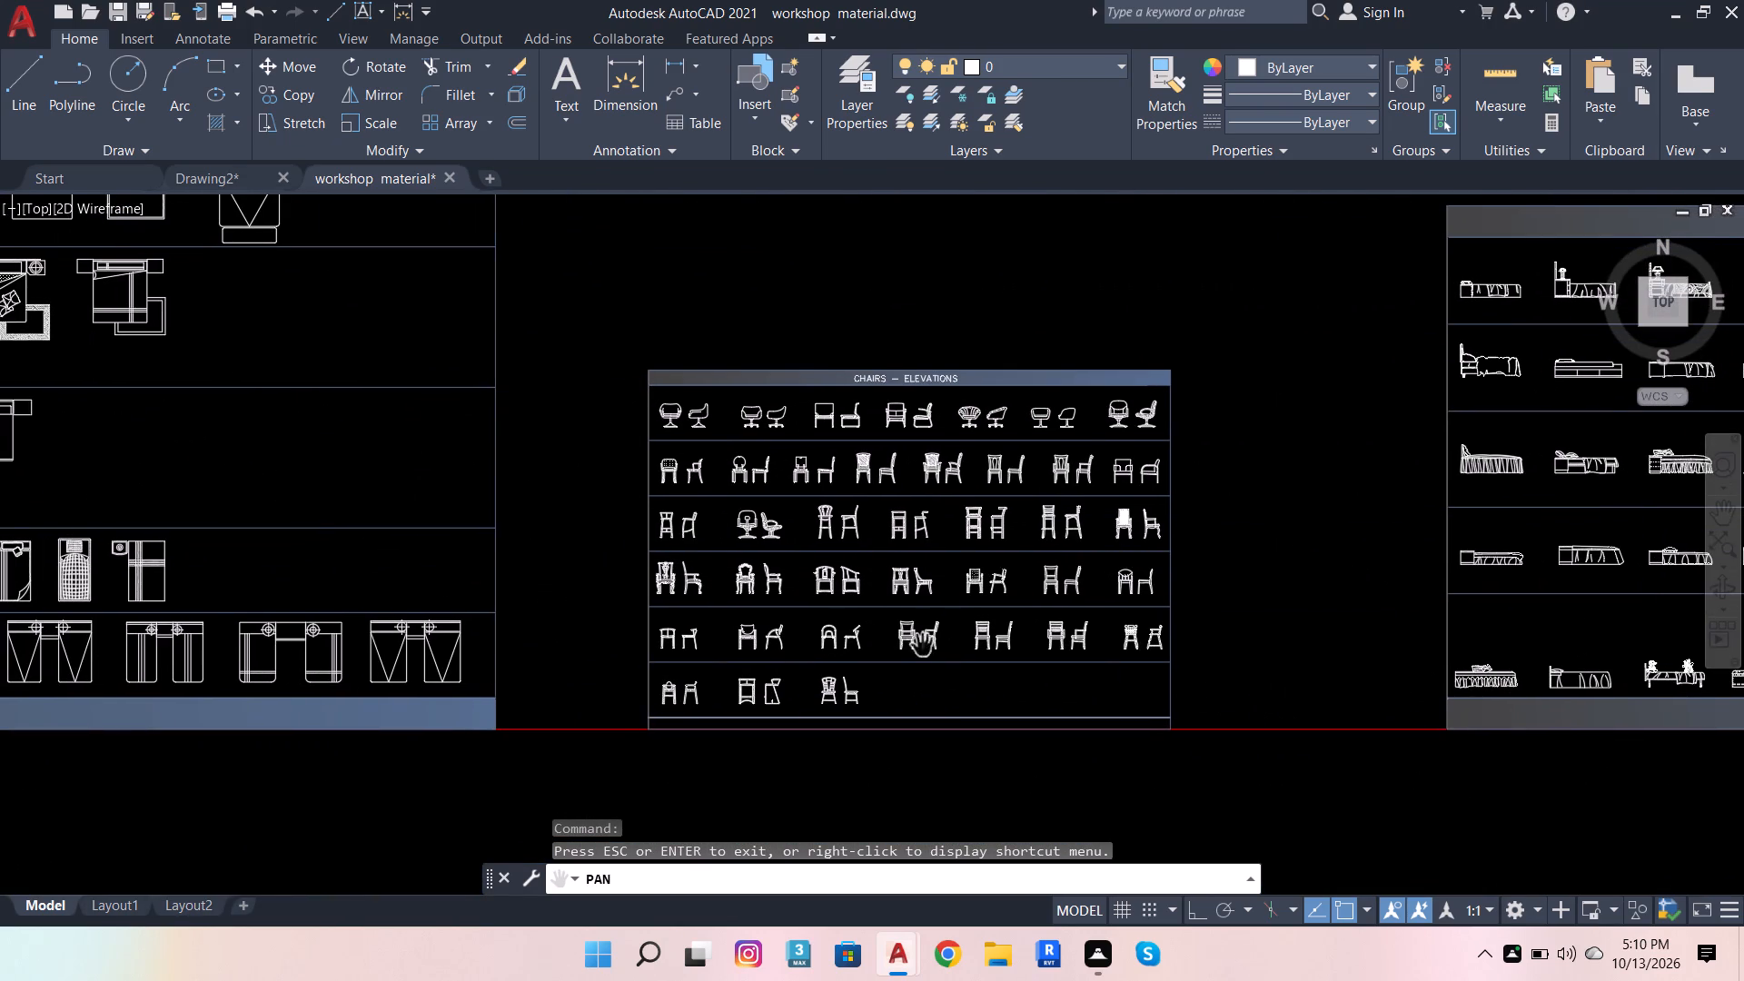
drag(595, 496, 1552, 520)
scroll(880, 532, down, 2)
drag(471, 465, 1257, 509)
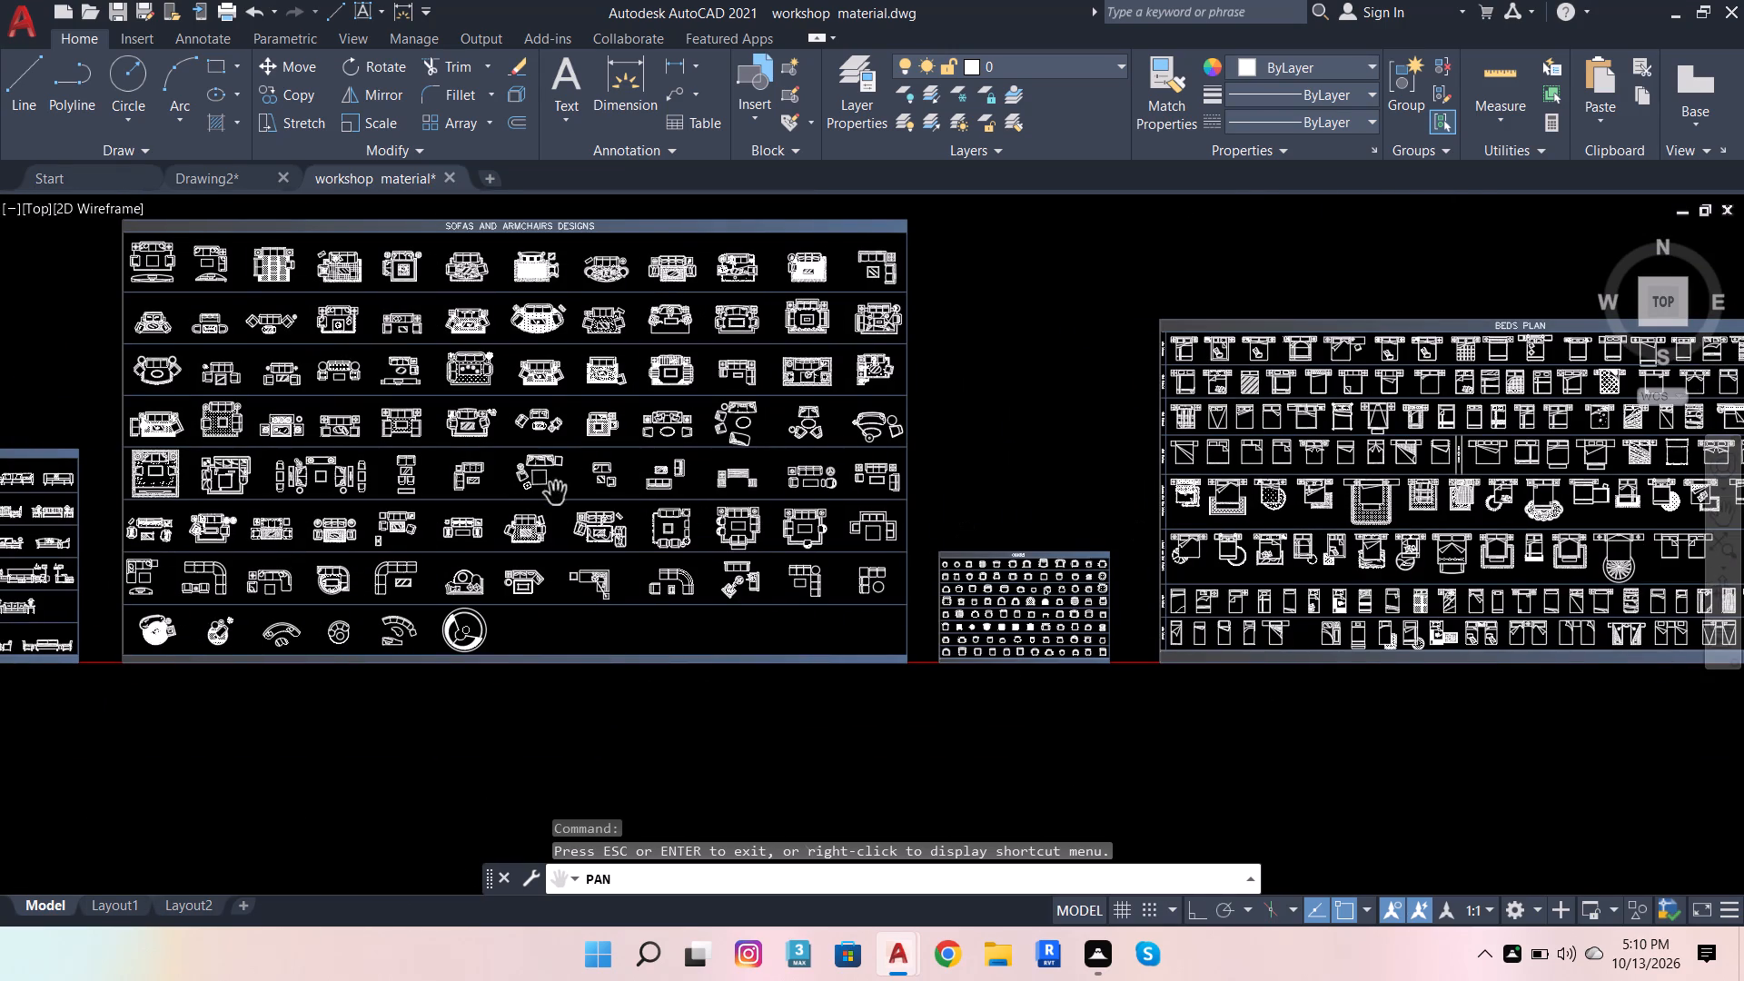
Examine the lower rows of the SOFAS AND ARMCHAIRS DESIGNS sheet for an L-shaped sofa set suited to the living area.
scroll(624, 561, up, 2)
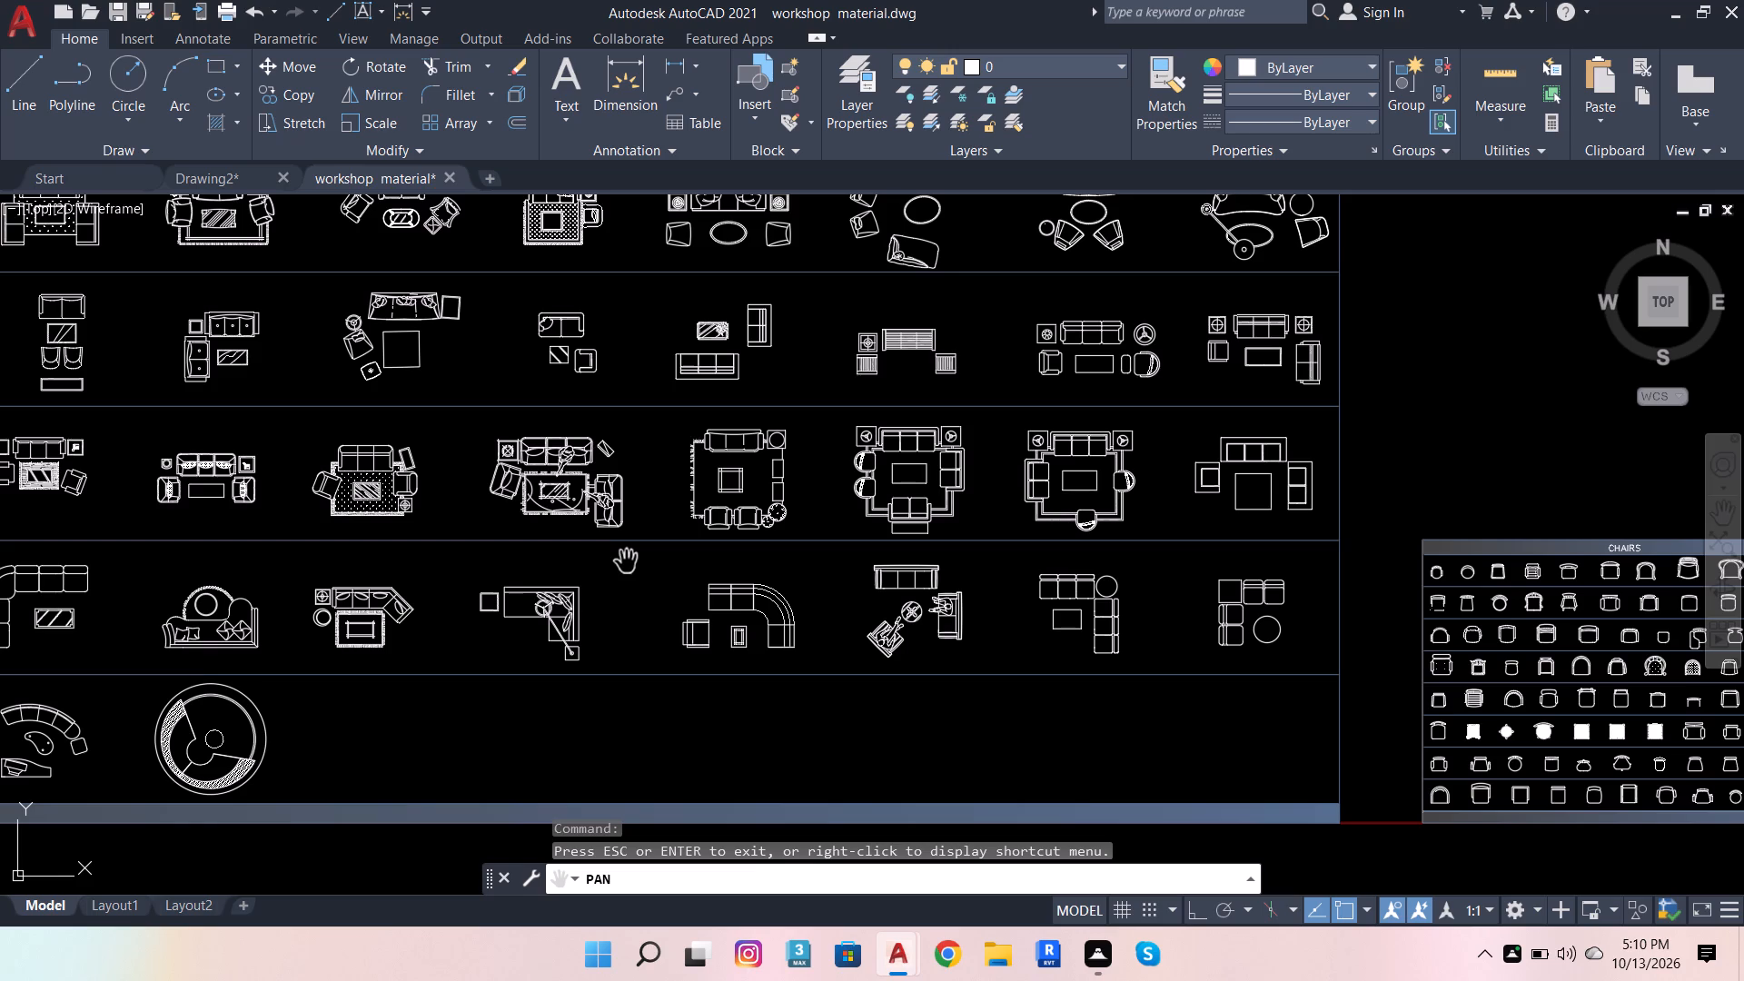
drag(735, 650, 995, 614)
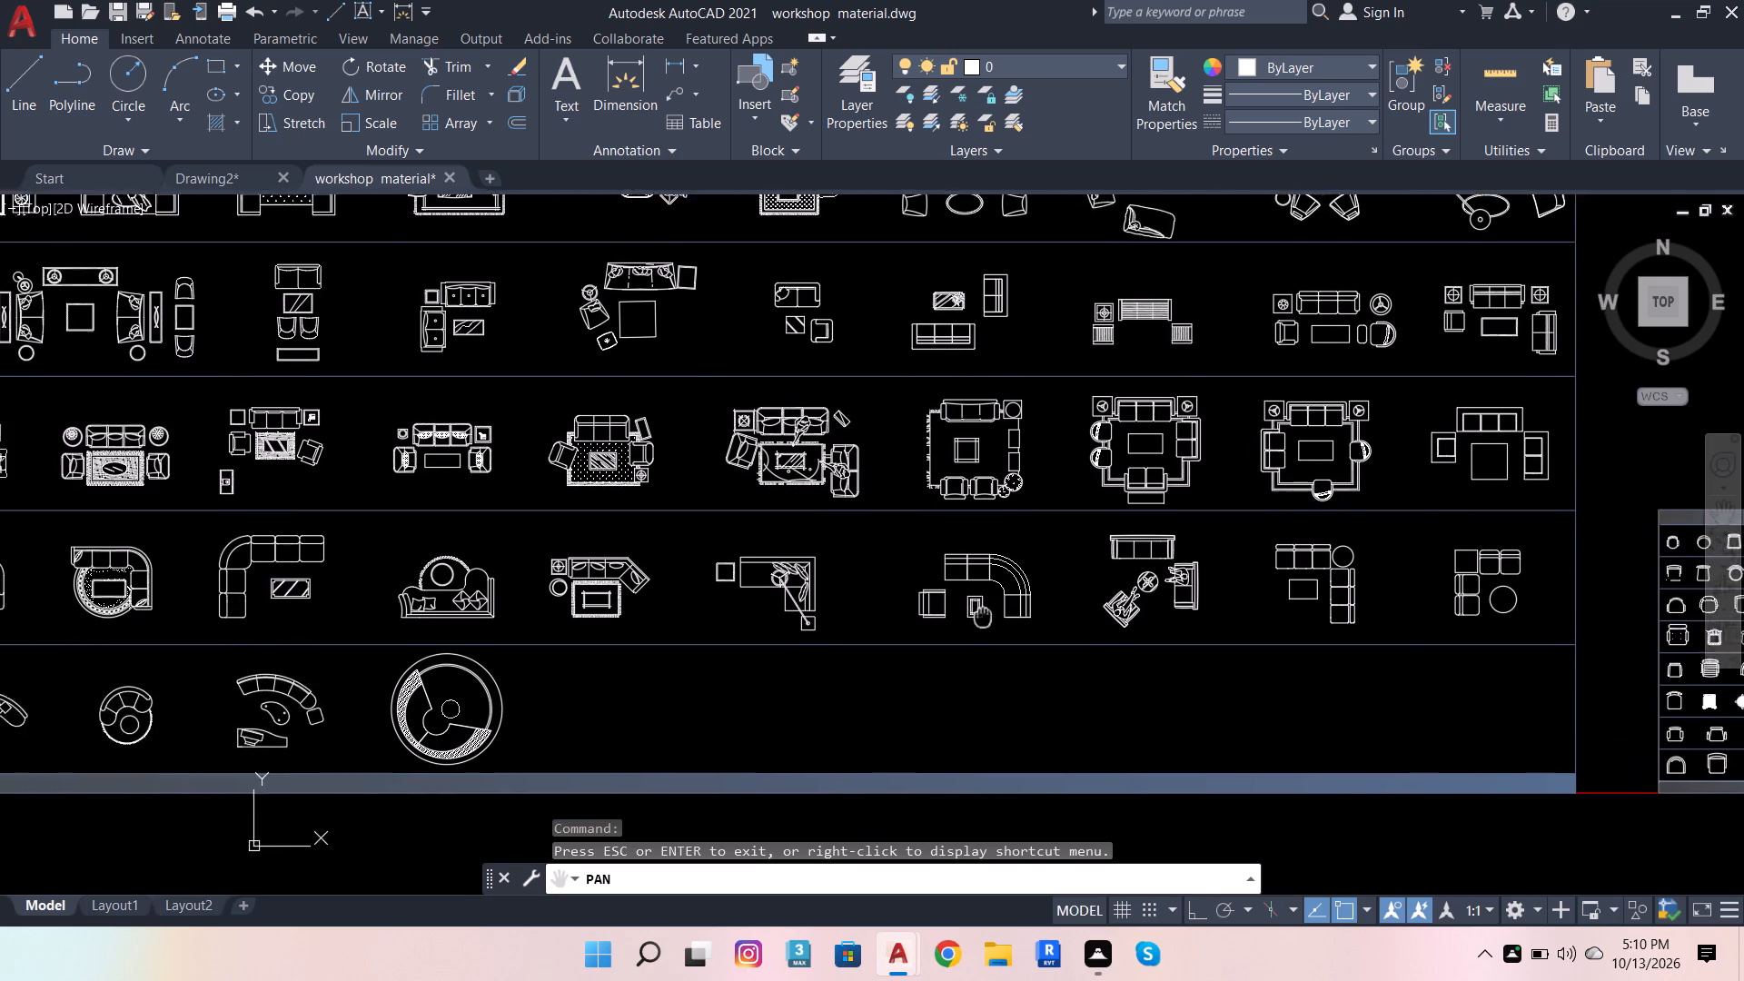
drag(995, 614, 1172, 588)
drag(520, 570, 871, 568)
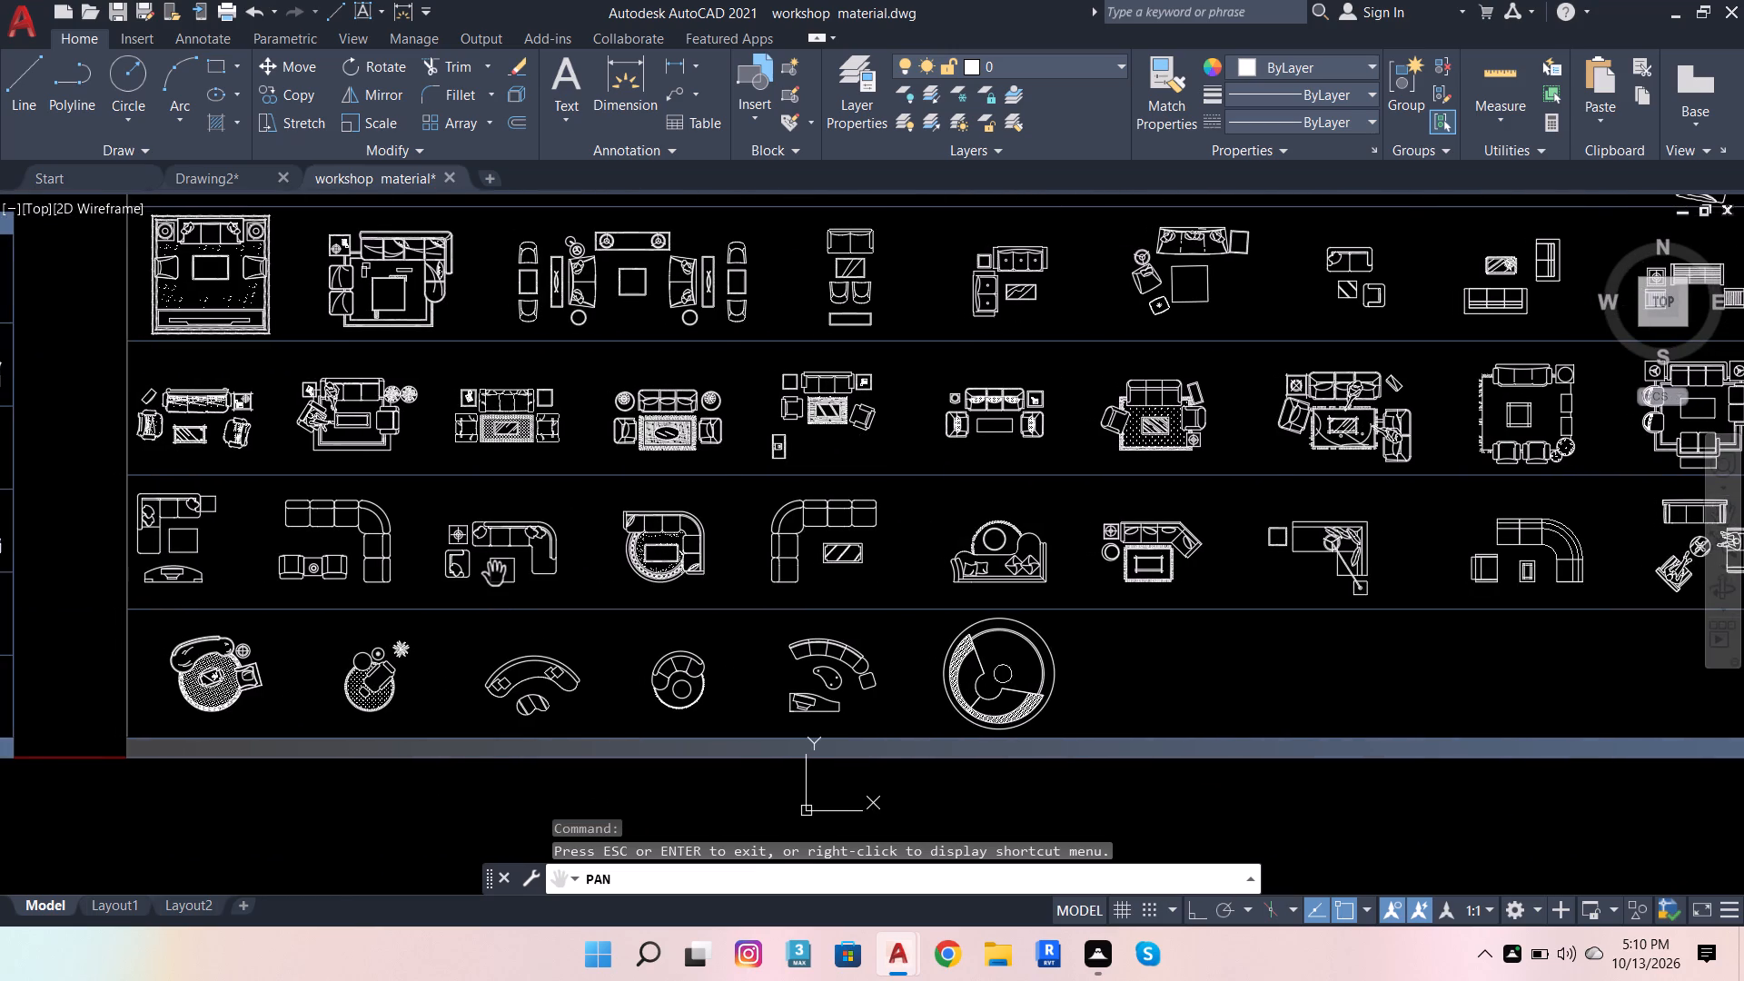
scroll(495, 575, up, 2)
scroll(855, 538, down, 1)
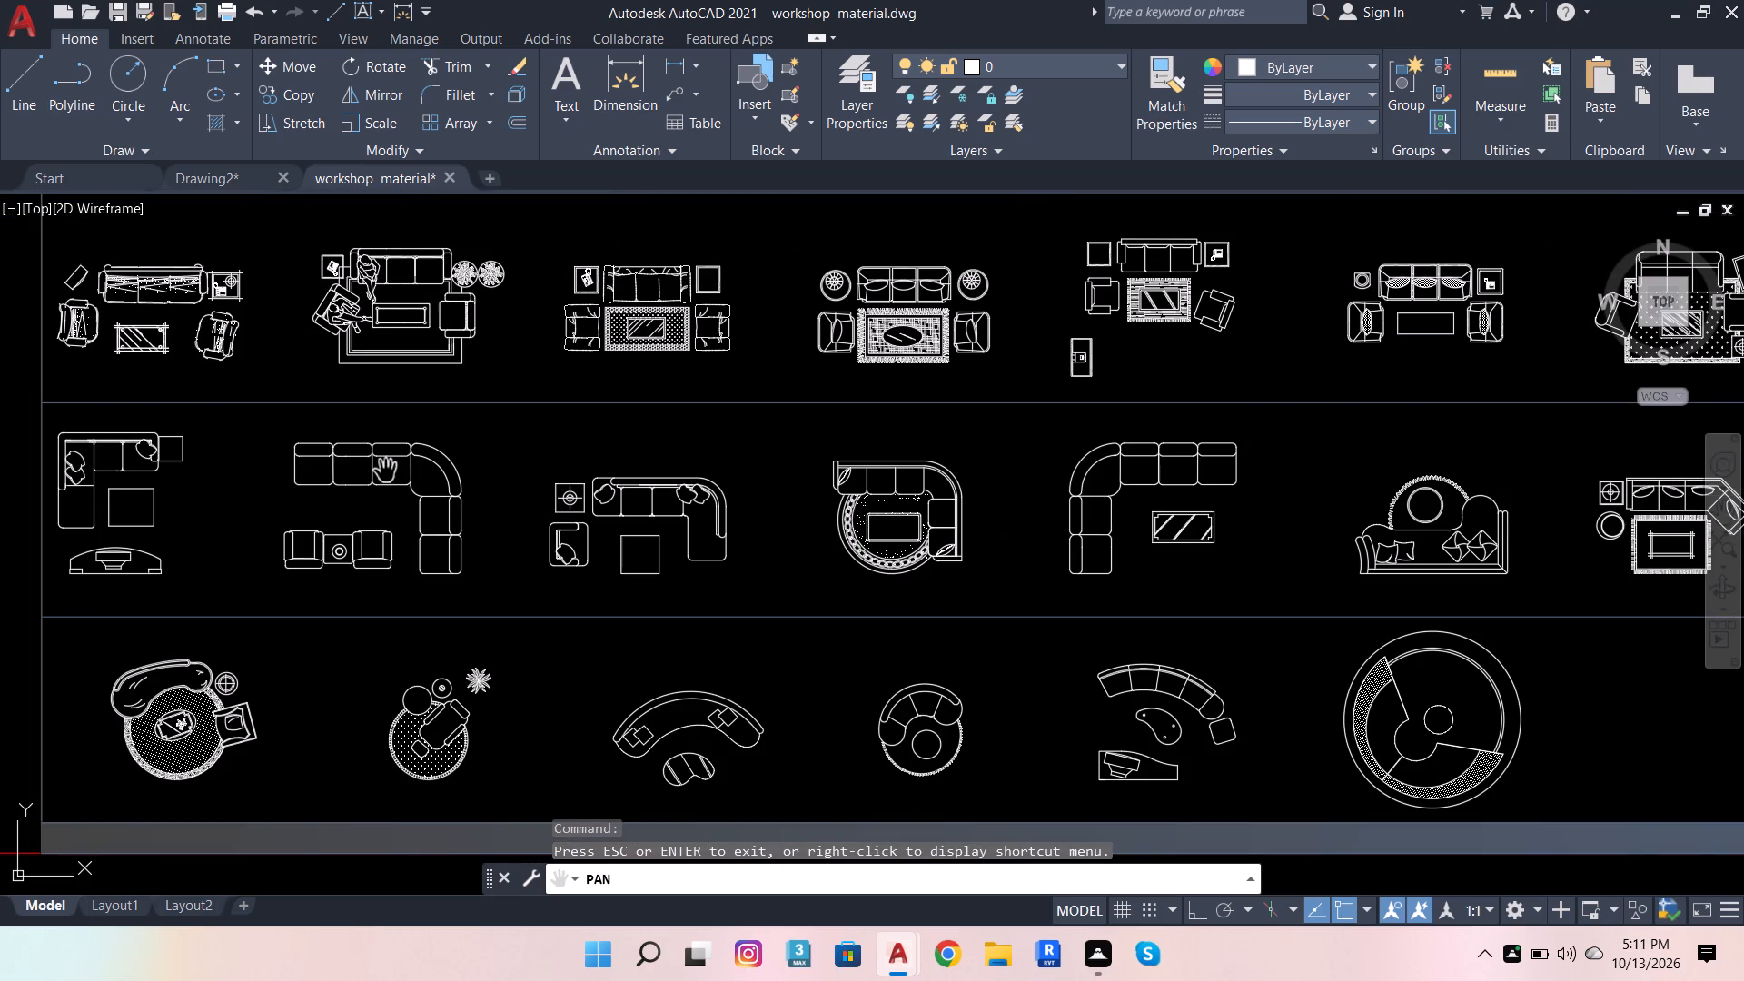
scroll(513, 470, down, 1)
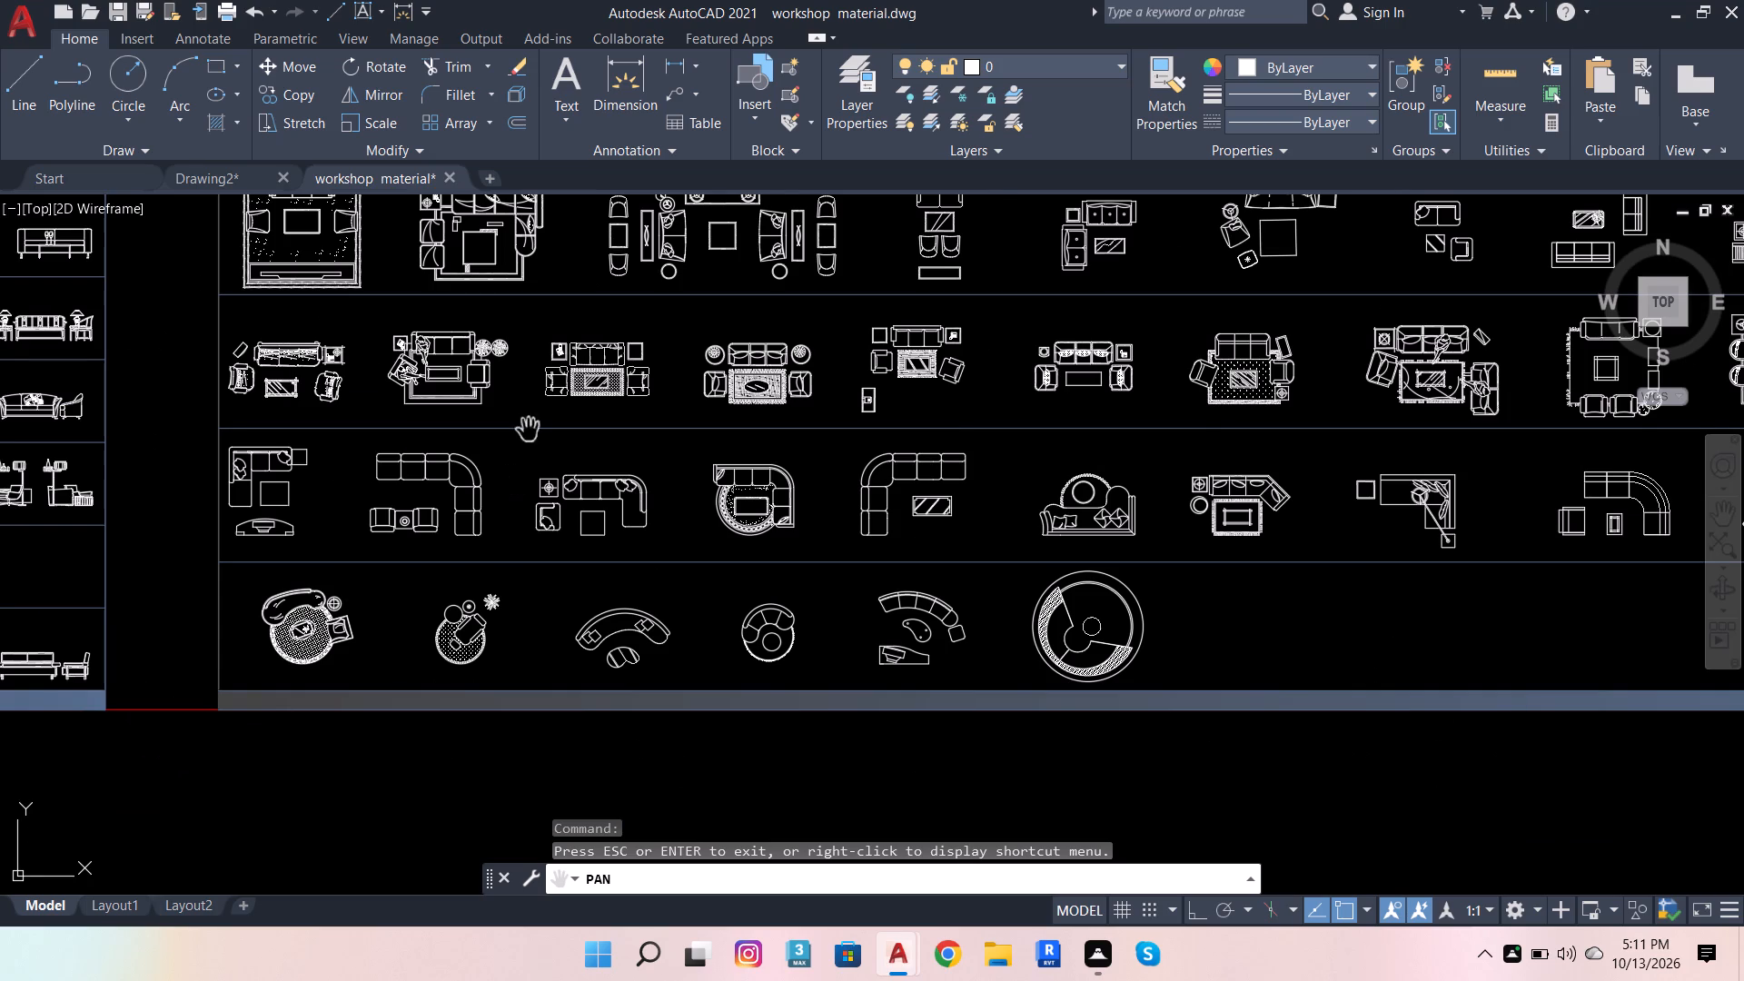
scroll(493, 343, up, 1)
key(space)
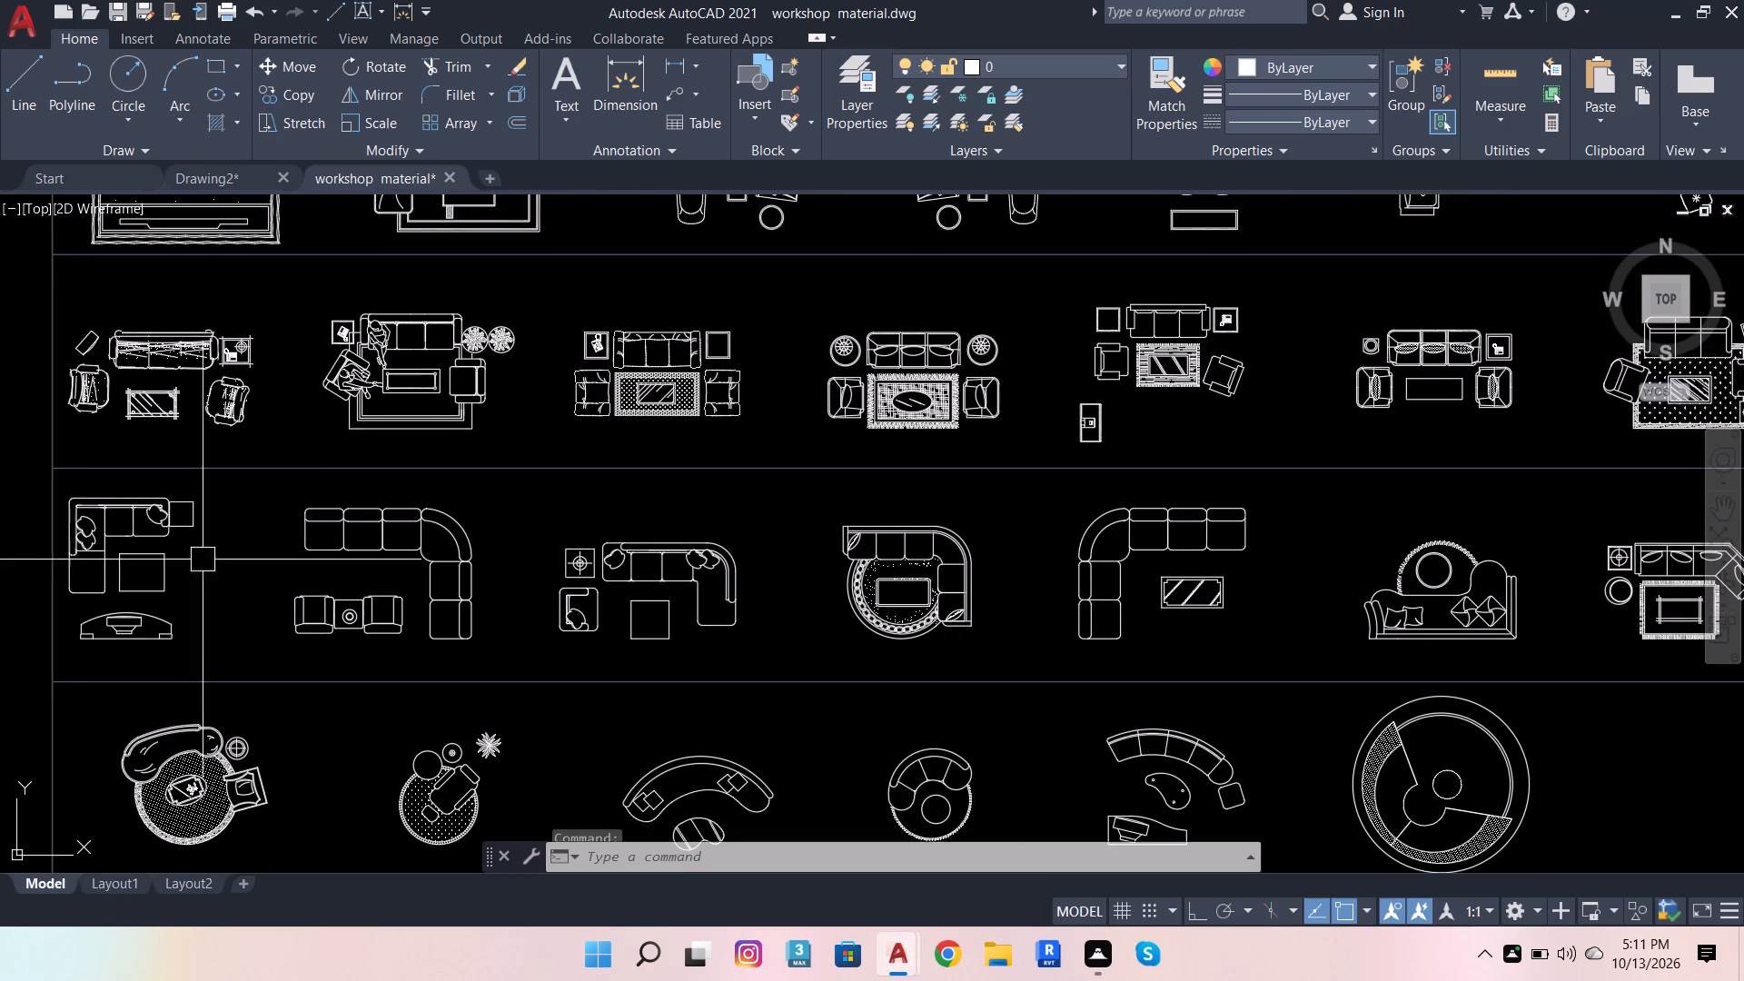
Copy the L-shaped sofa set with side table, square coffee table and TV unit into Drawing2, beside the dining set and sink.
click(93, 539)
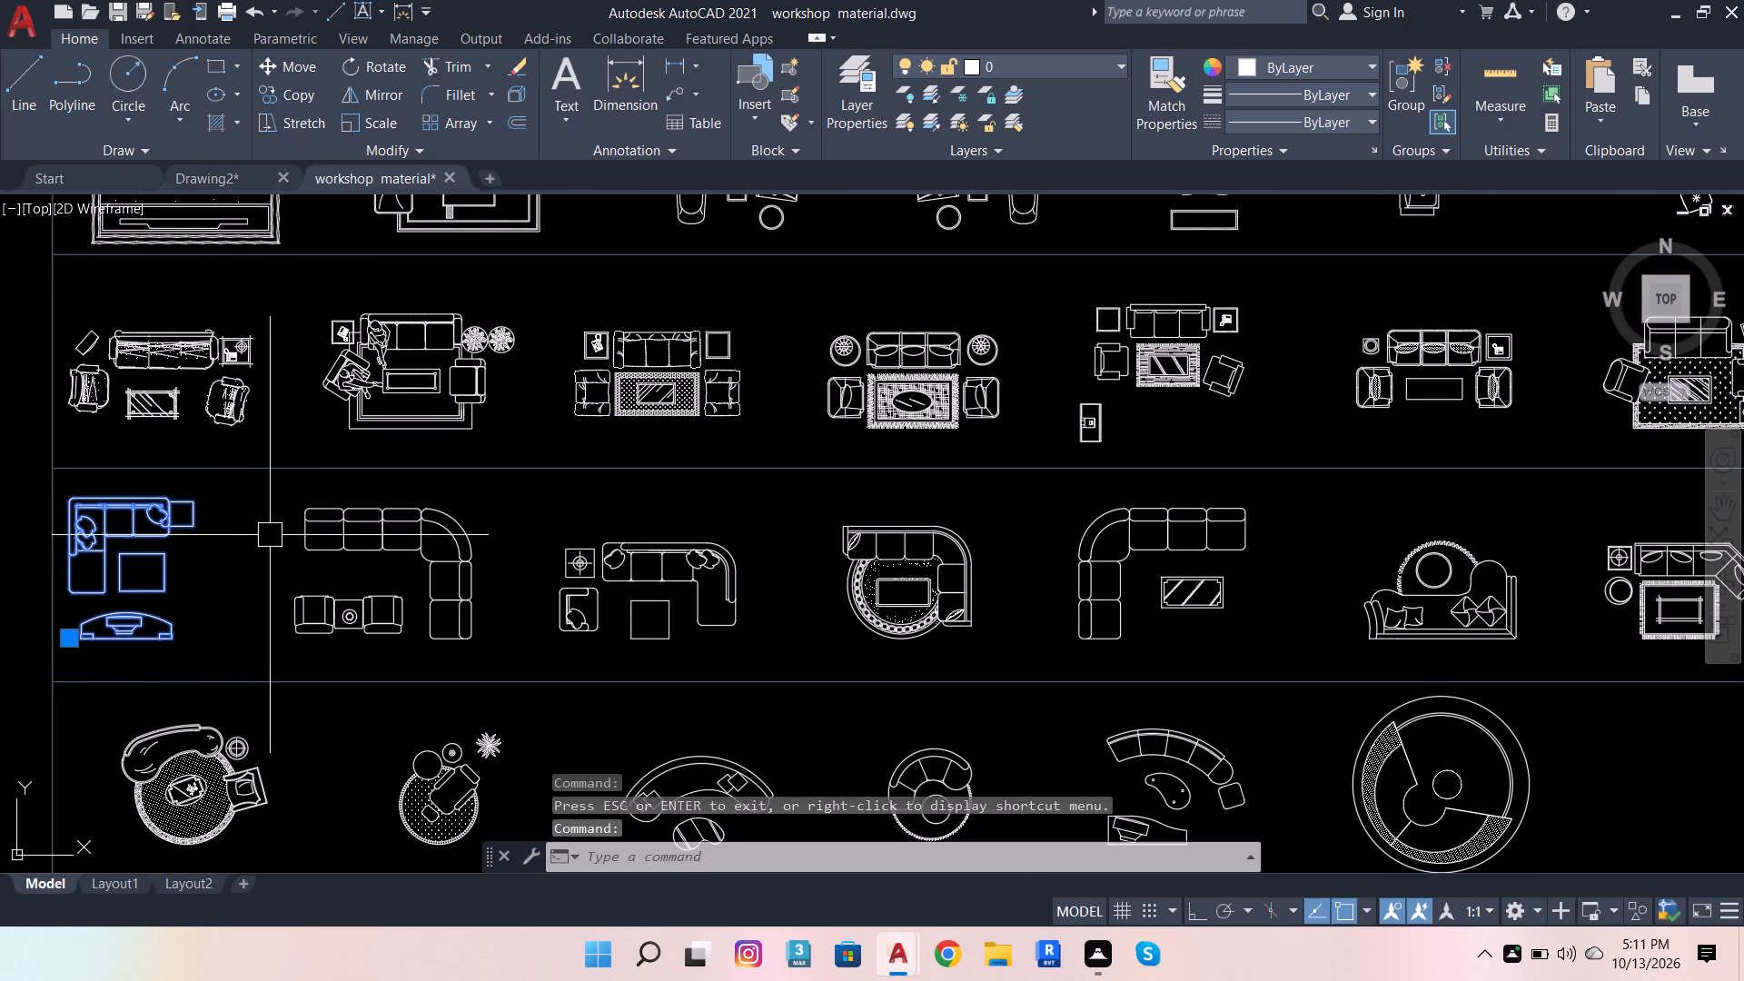
key(ctrl+c)
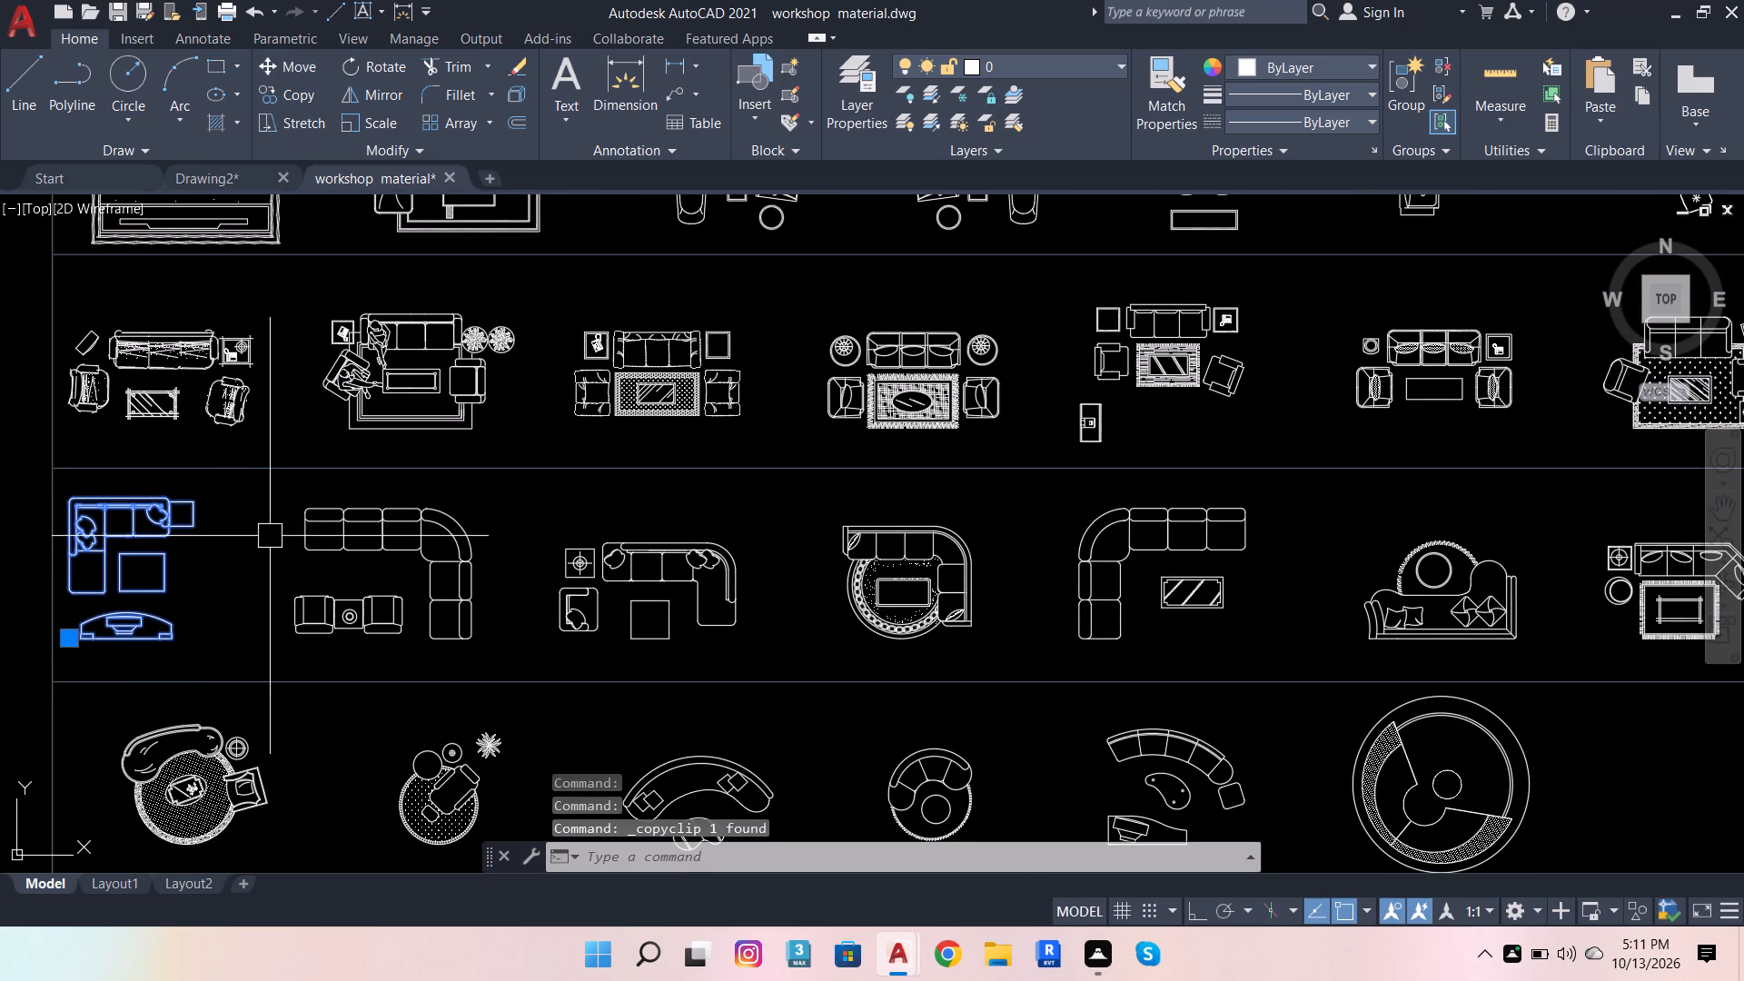
click(225, 167)
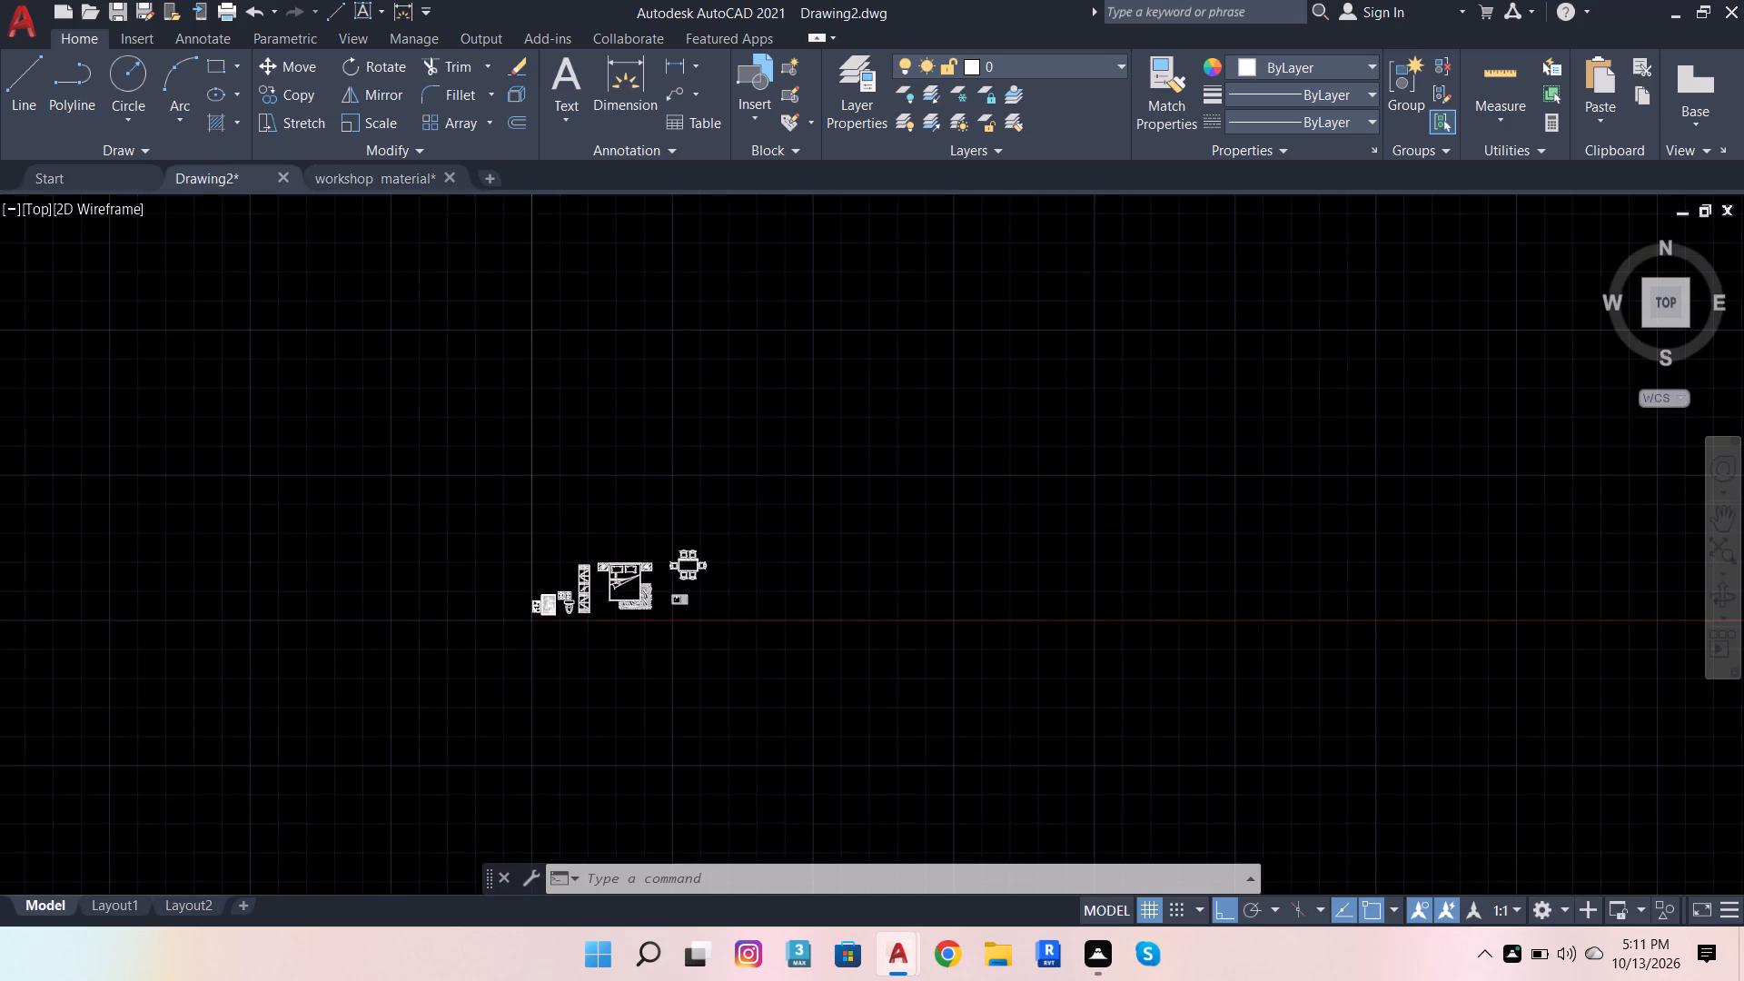
scroll(724, 582, up, 3)
key(ctrl+v)
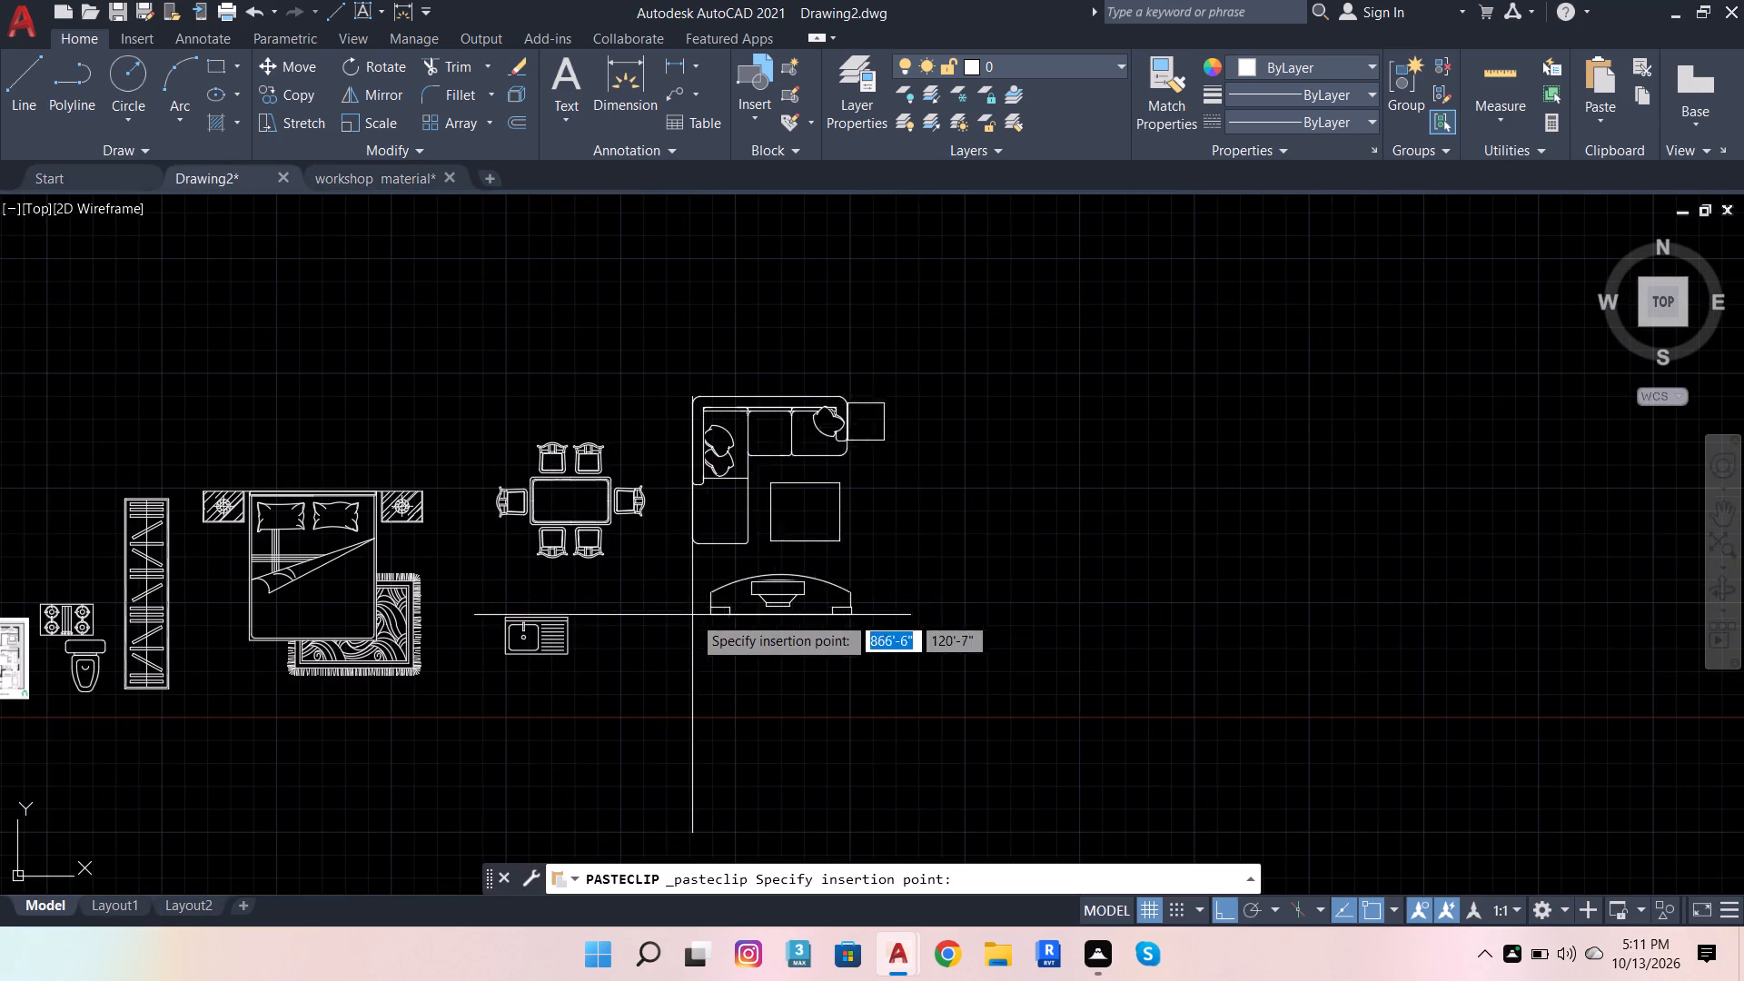
click(702, 665)
scroll(843, 592, down, 1)
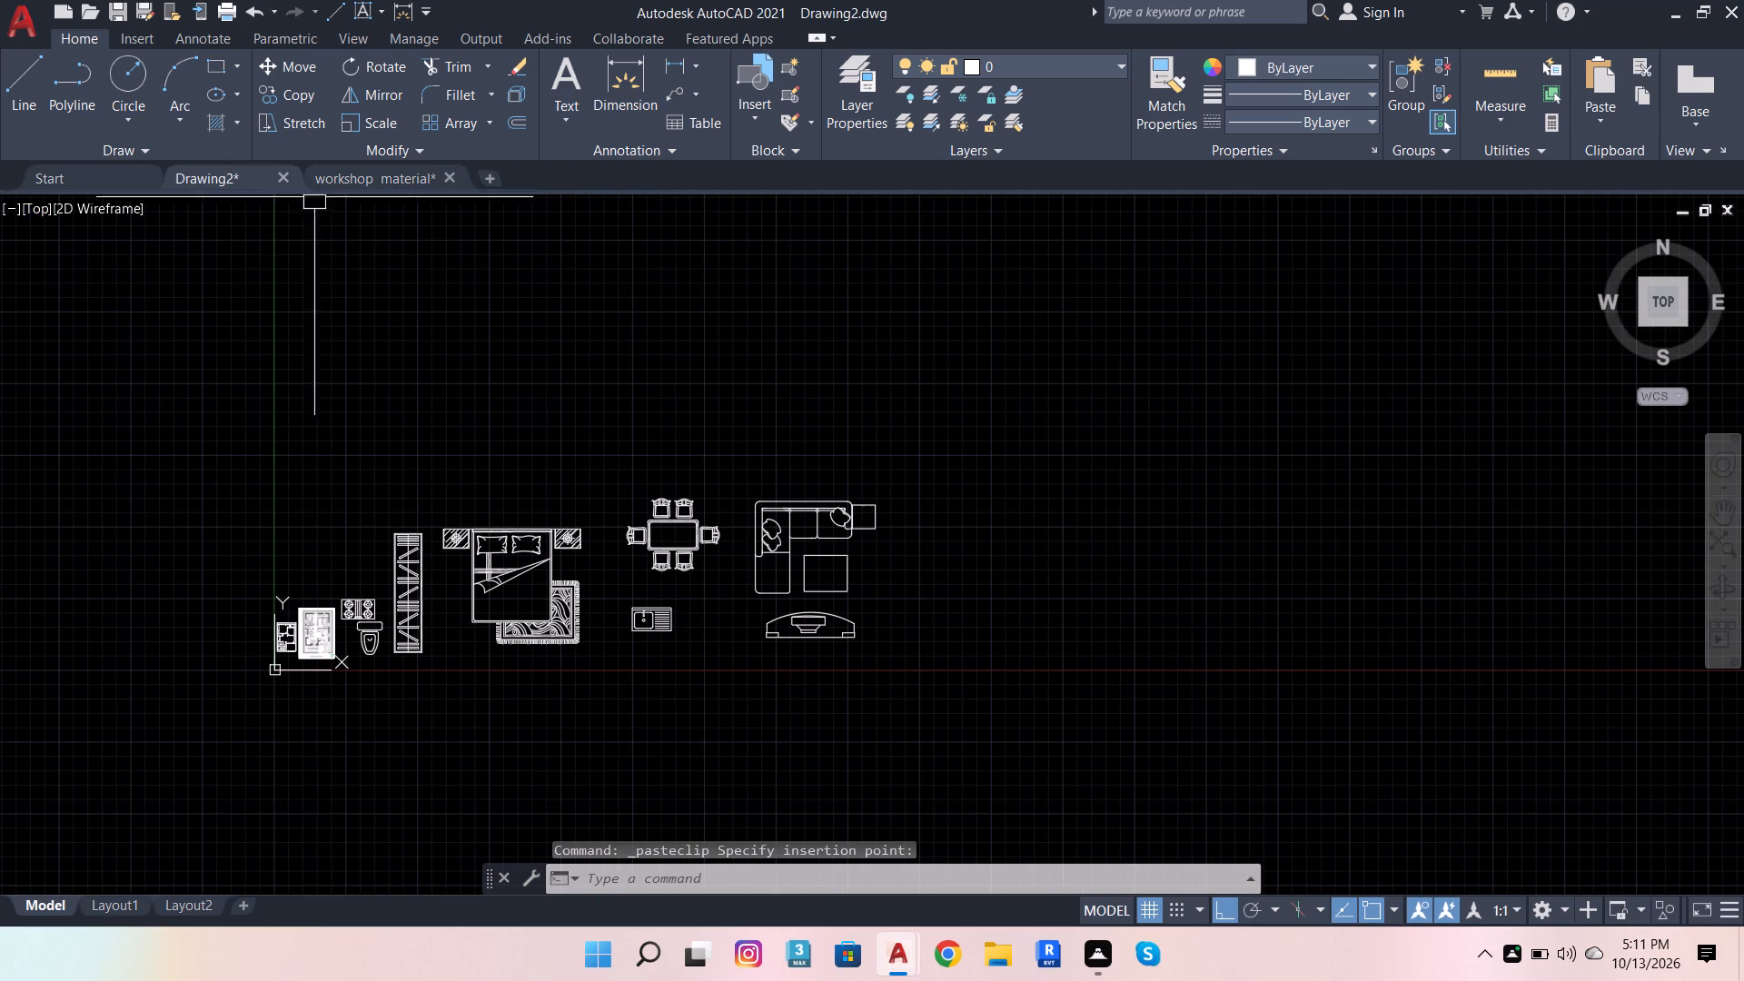
Examine the SOFAS AND ARMCHAIRS DESIGNS sheet in the workshop material drawing for another sofa set.
click(380, 185)
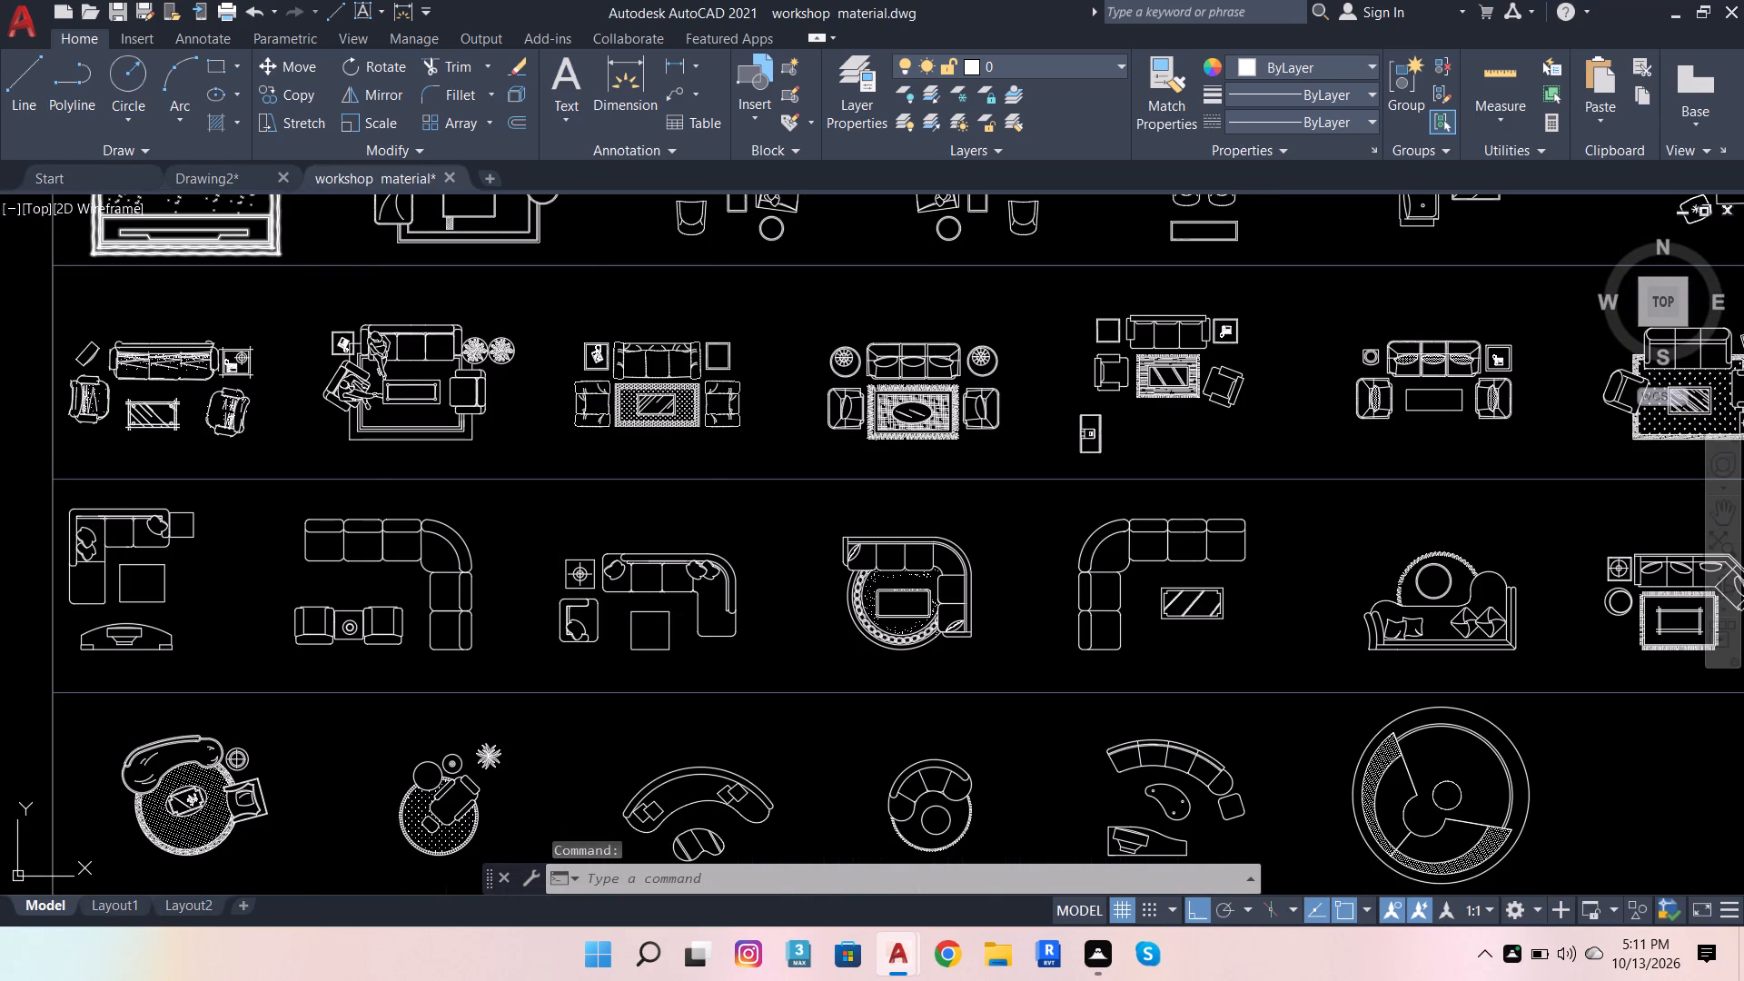
scroll(1075, 575, down, 1)
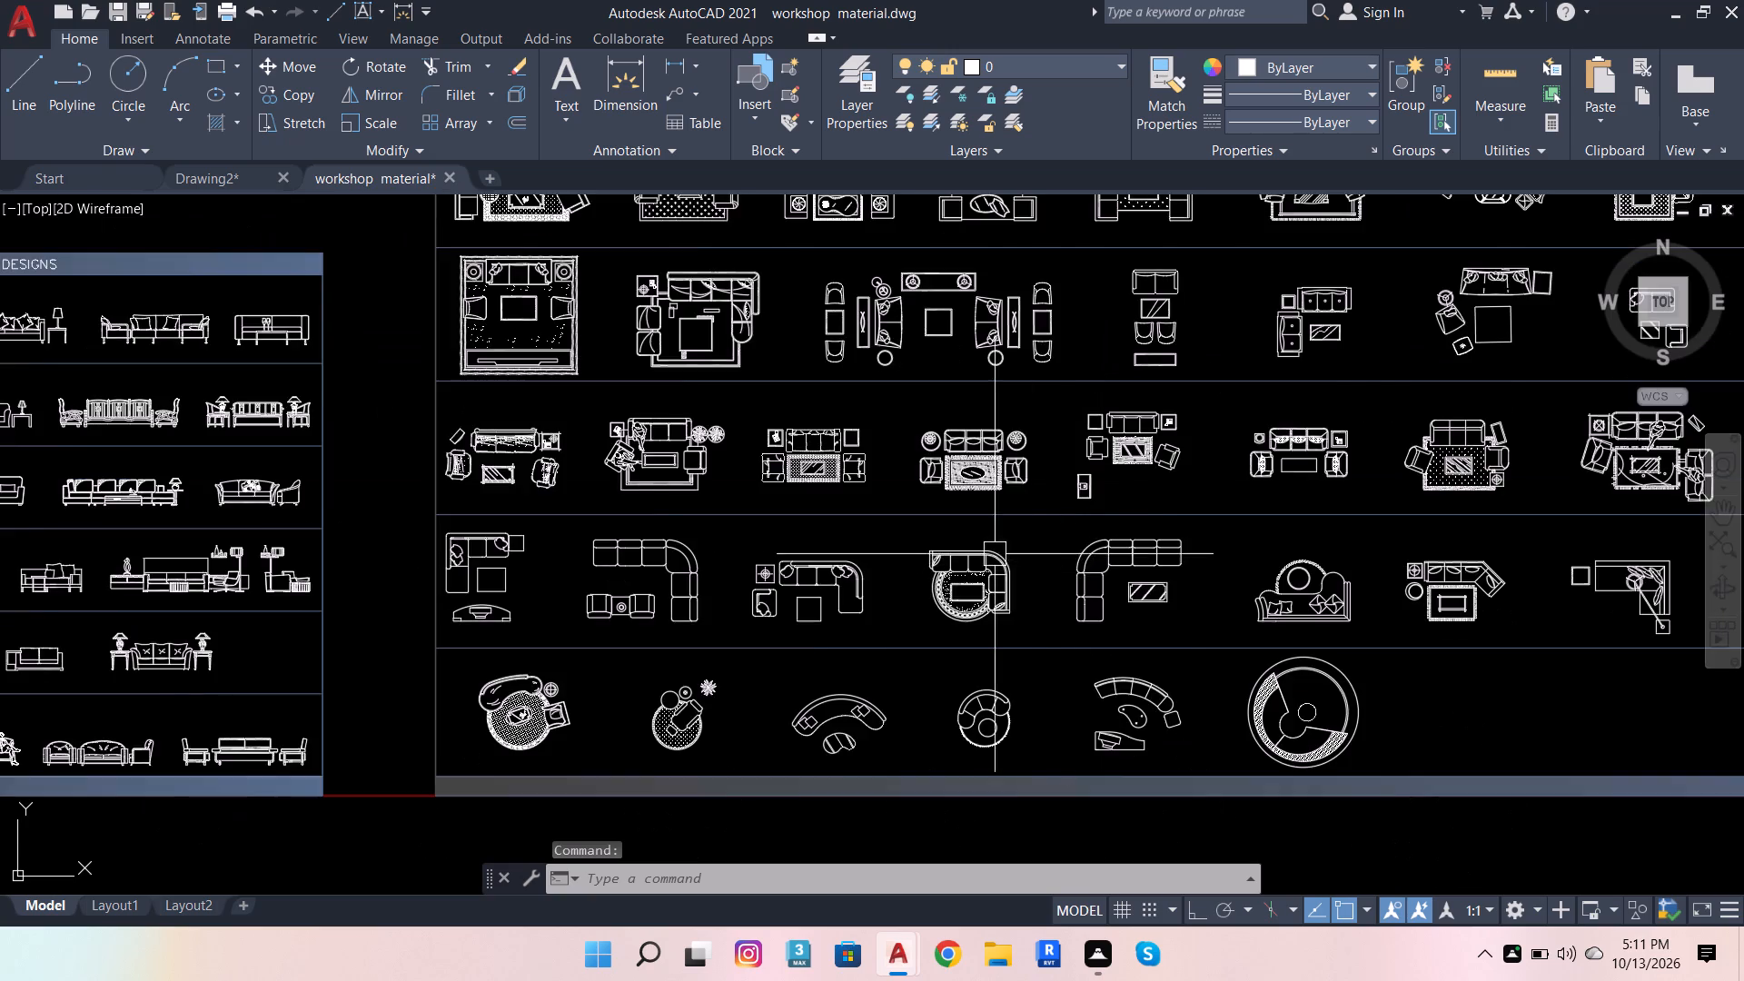
scroll(982, 551, down, 1)
scroll(1539, 542, up, 3)
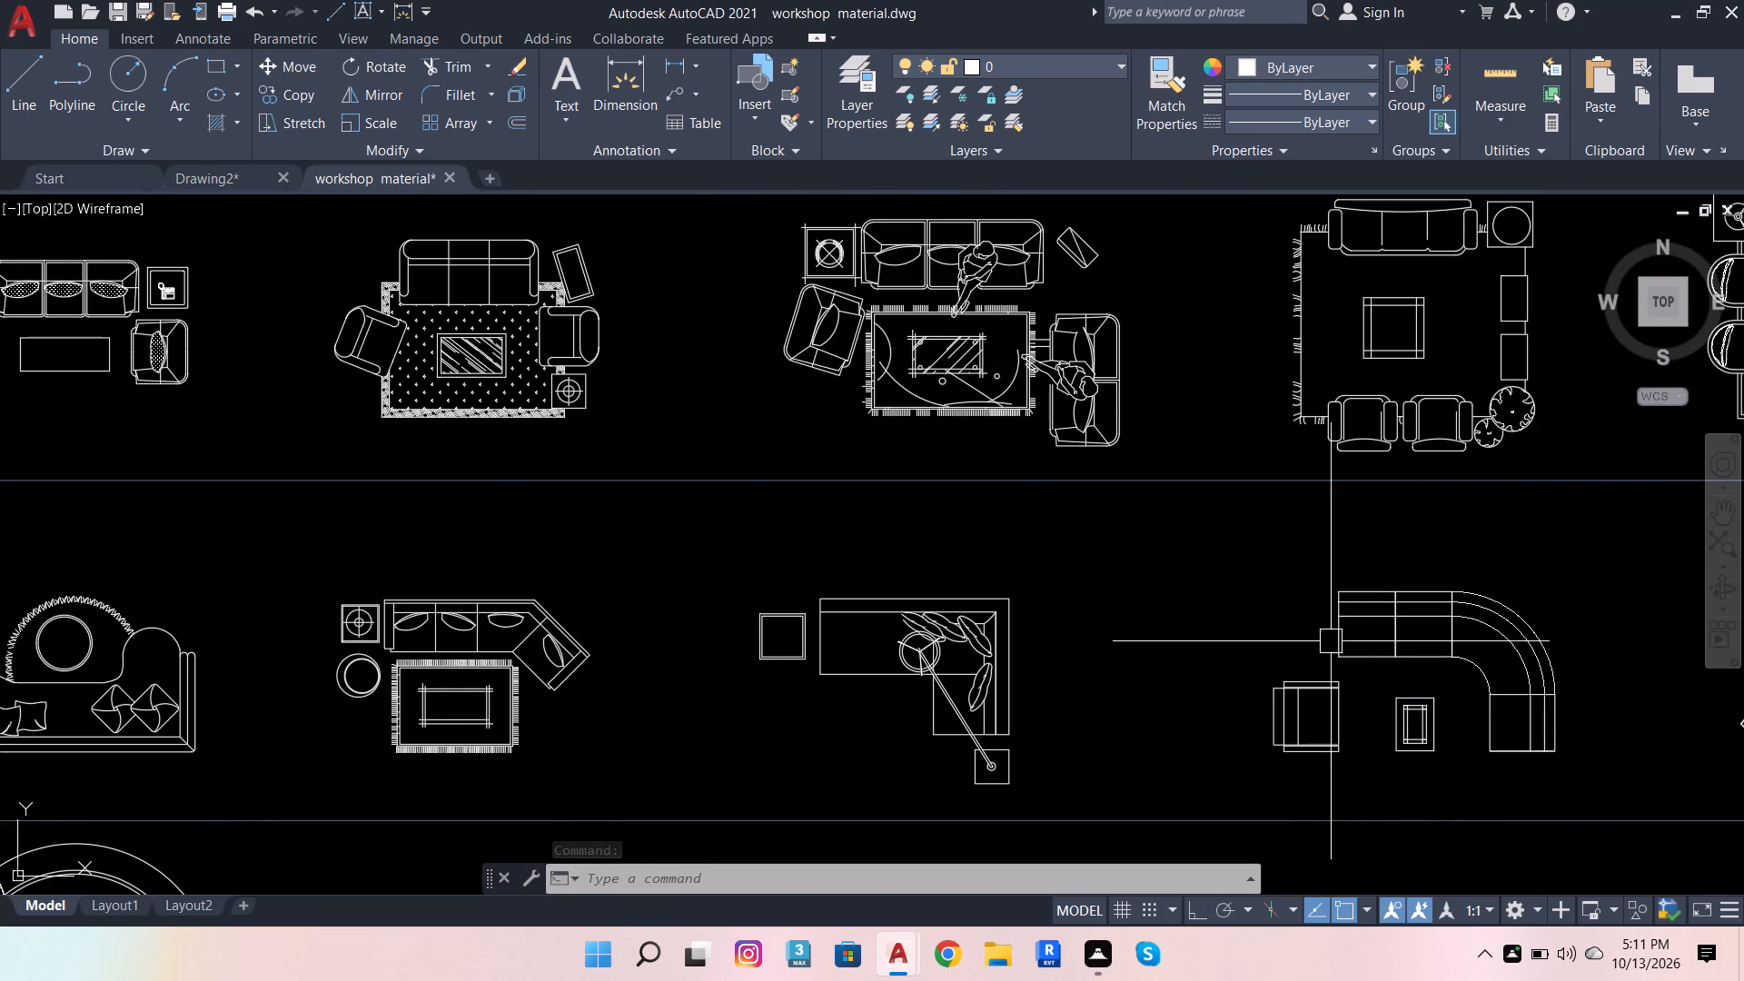
scroll(1293, 660, down, 1)
scroll(1245, 580, down, 2)
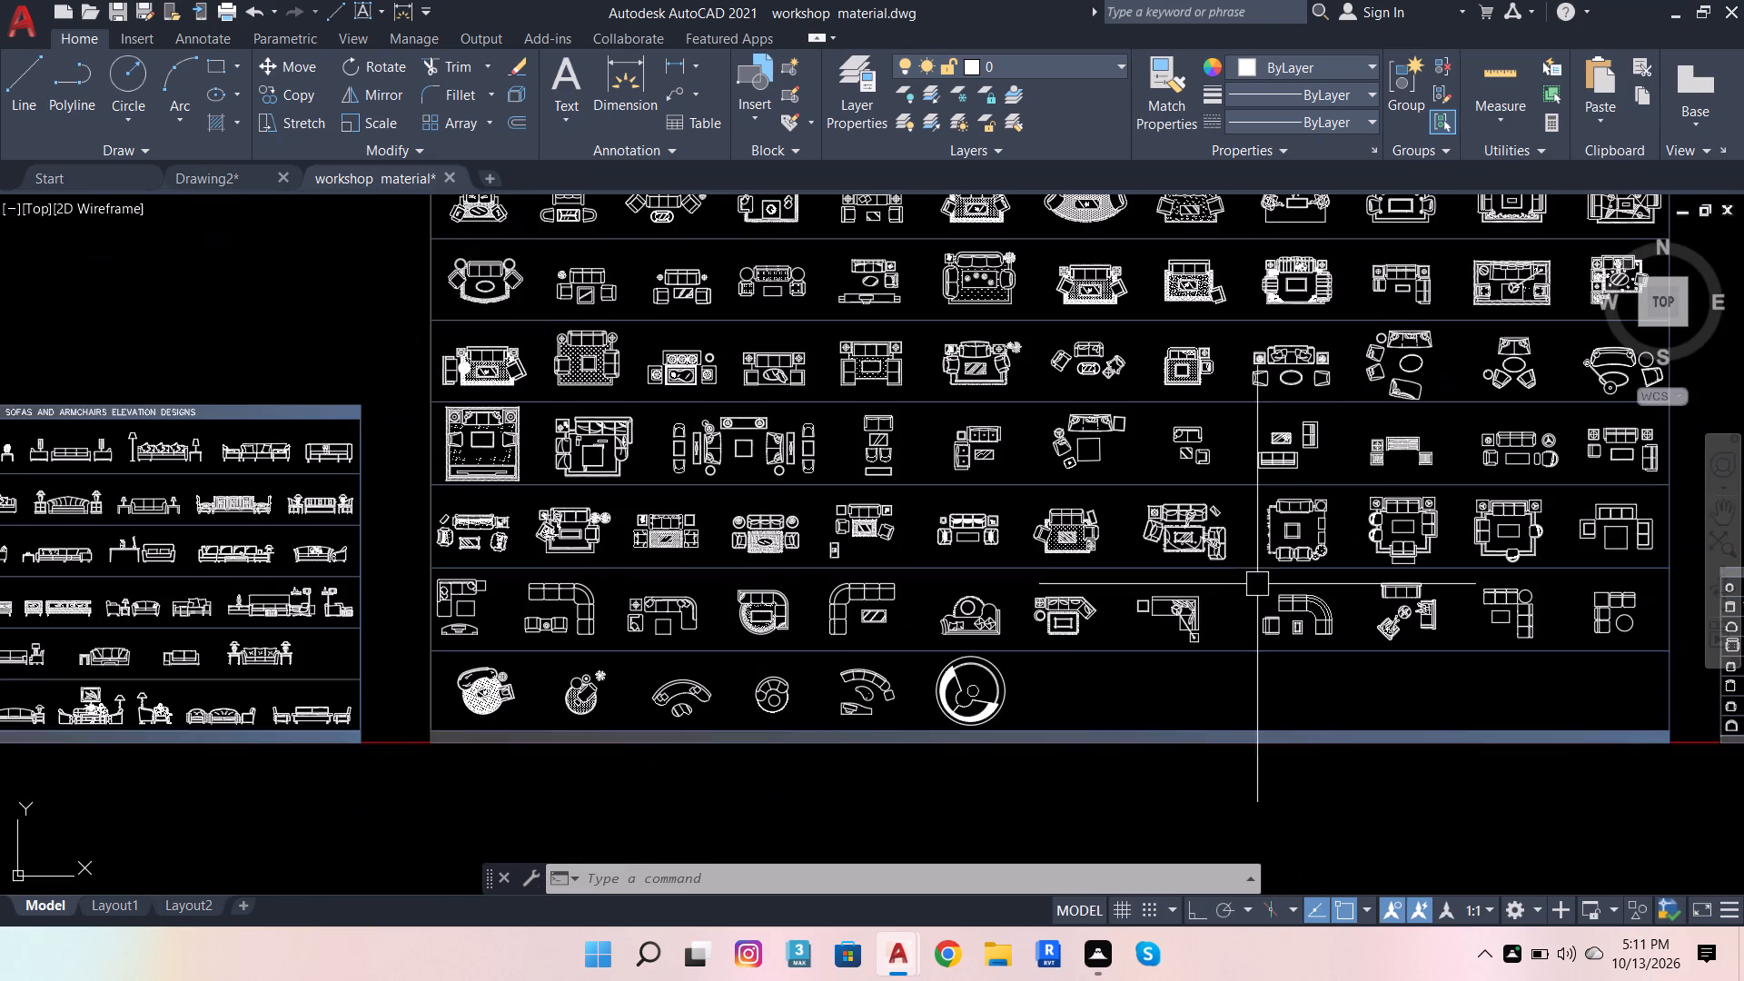
scroll(1580, 604, up, 2)
scroll(1407, 673, down, 2)
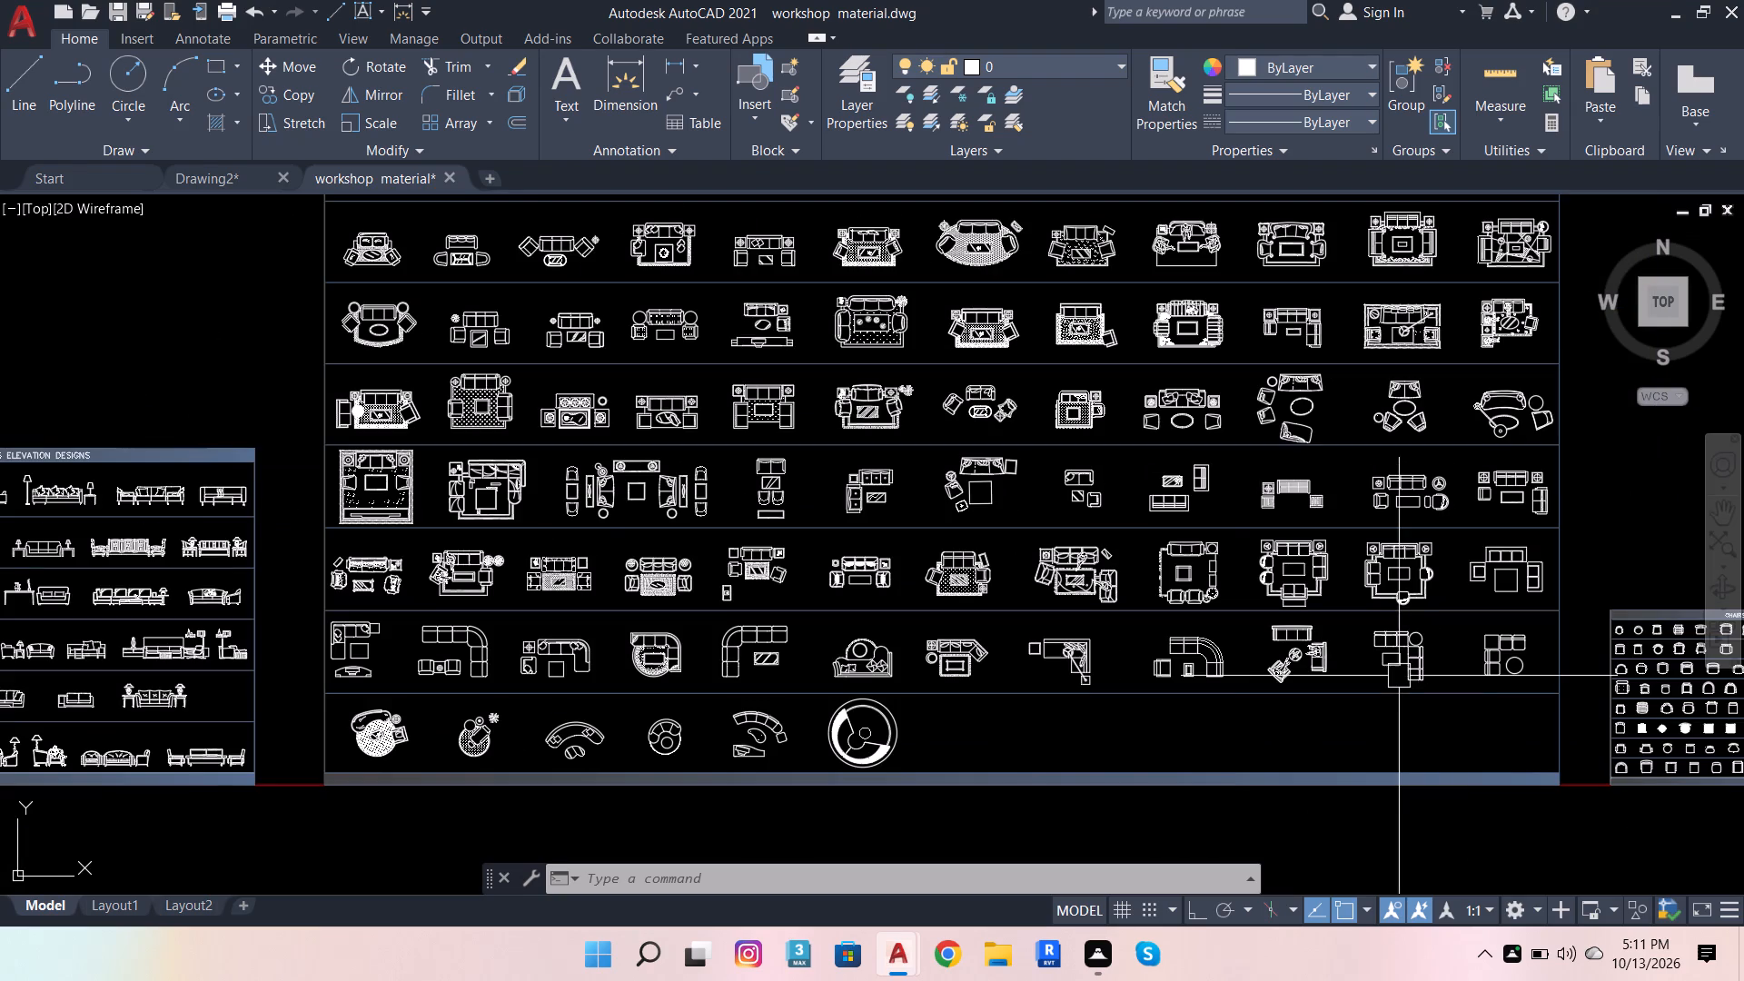
scroll(744, 378, up, 3)
scroll(730, 383, down, 1)
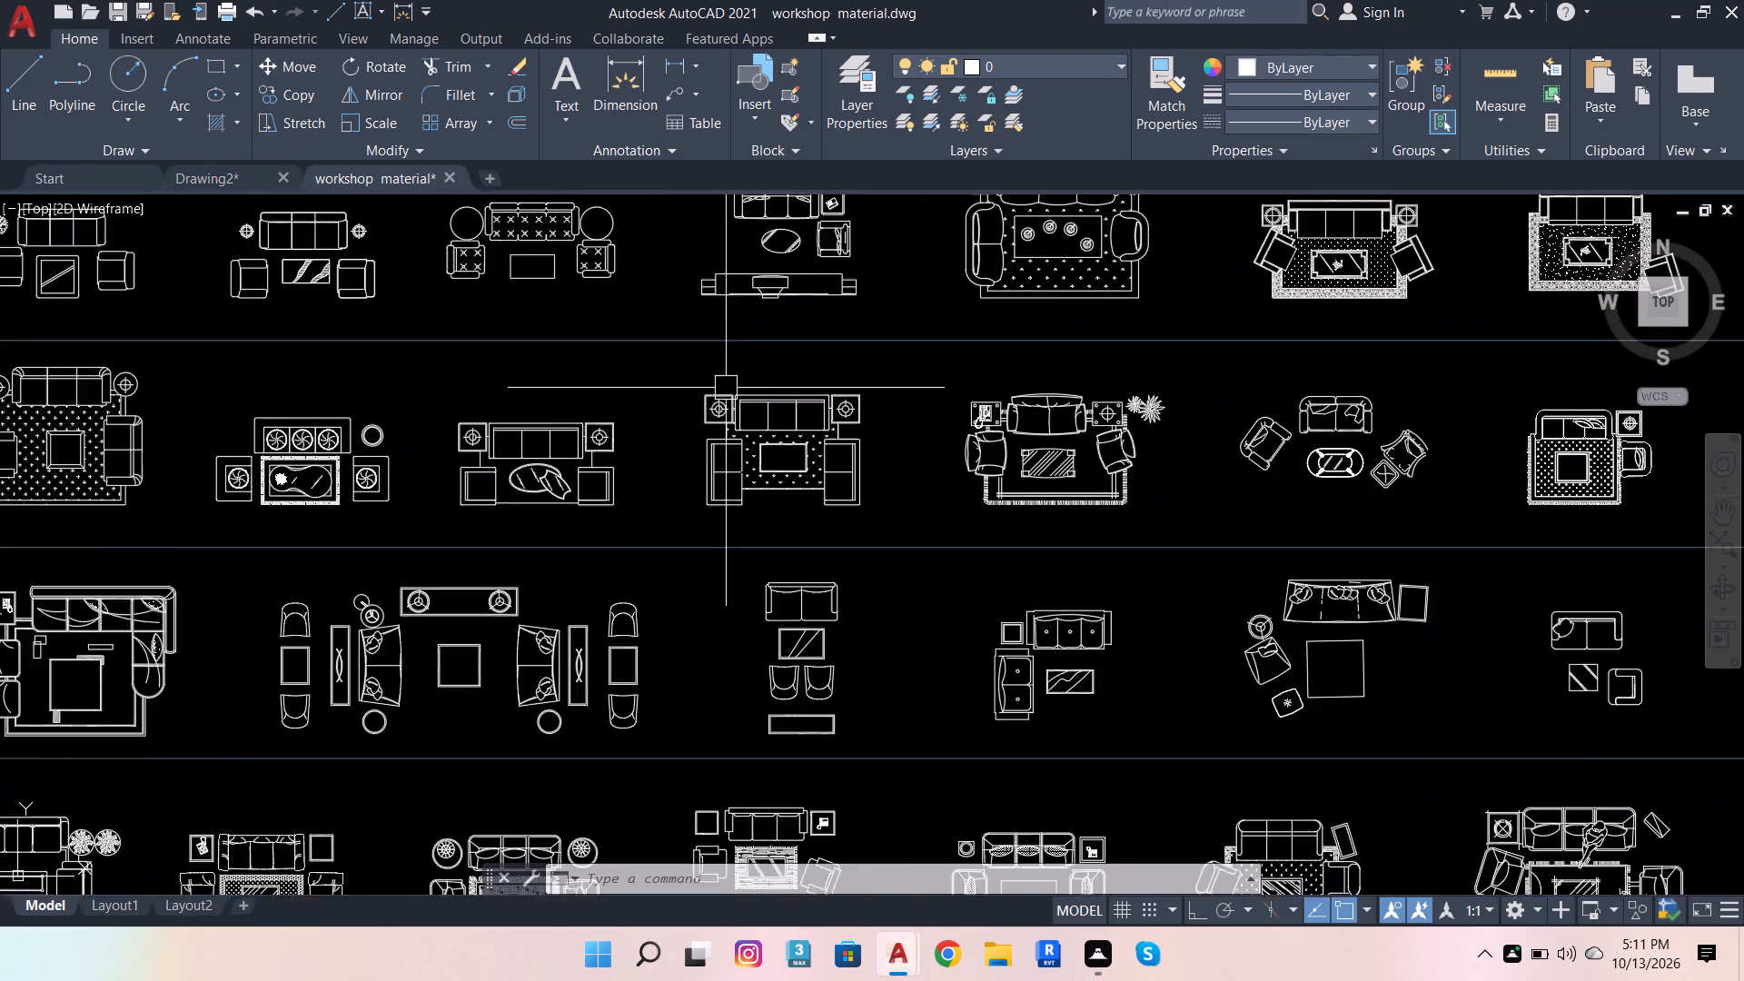
scroll(725, 390, down, 1)
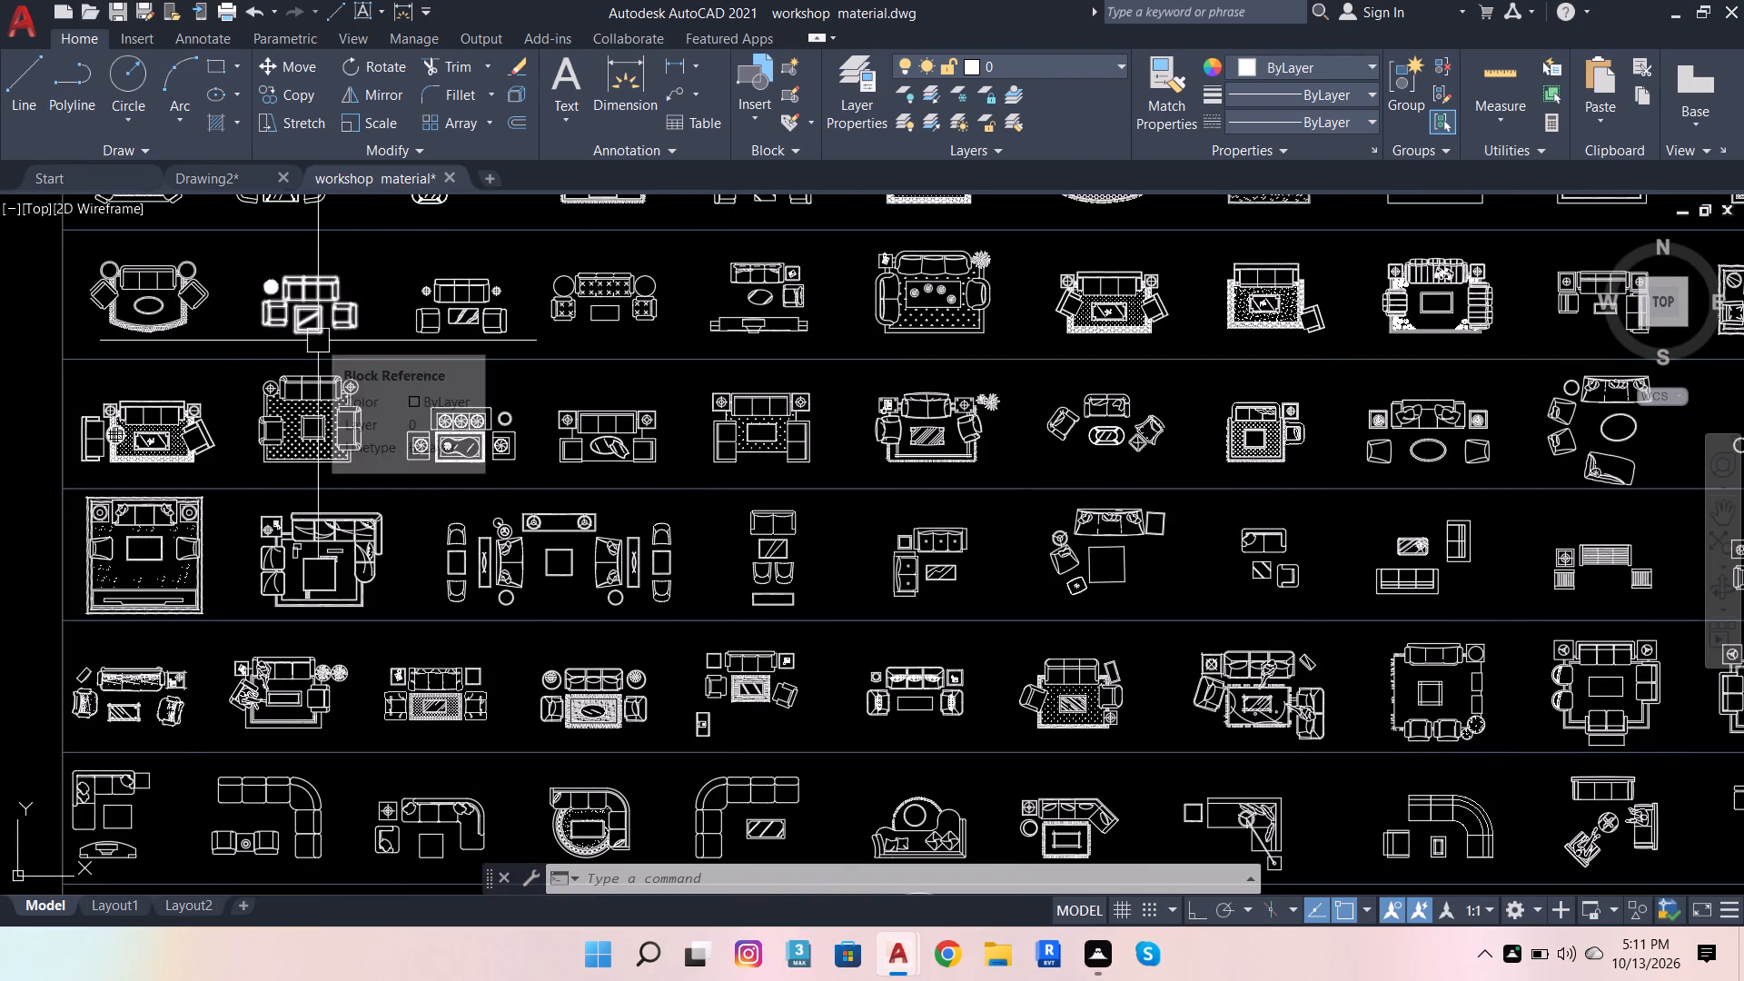
scroll(318, 348, down, 2)
scroll(342, 207, up, 4)
scroll(293, 357, down, 1)
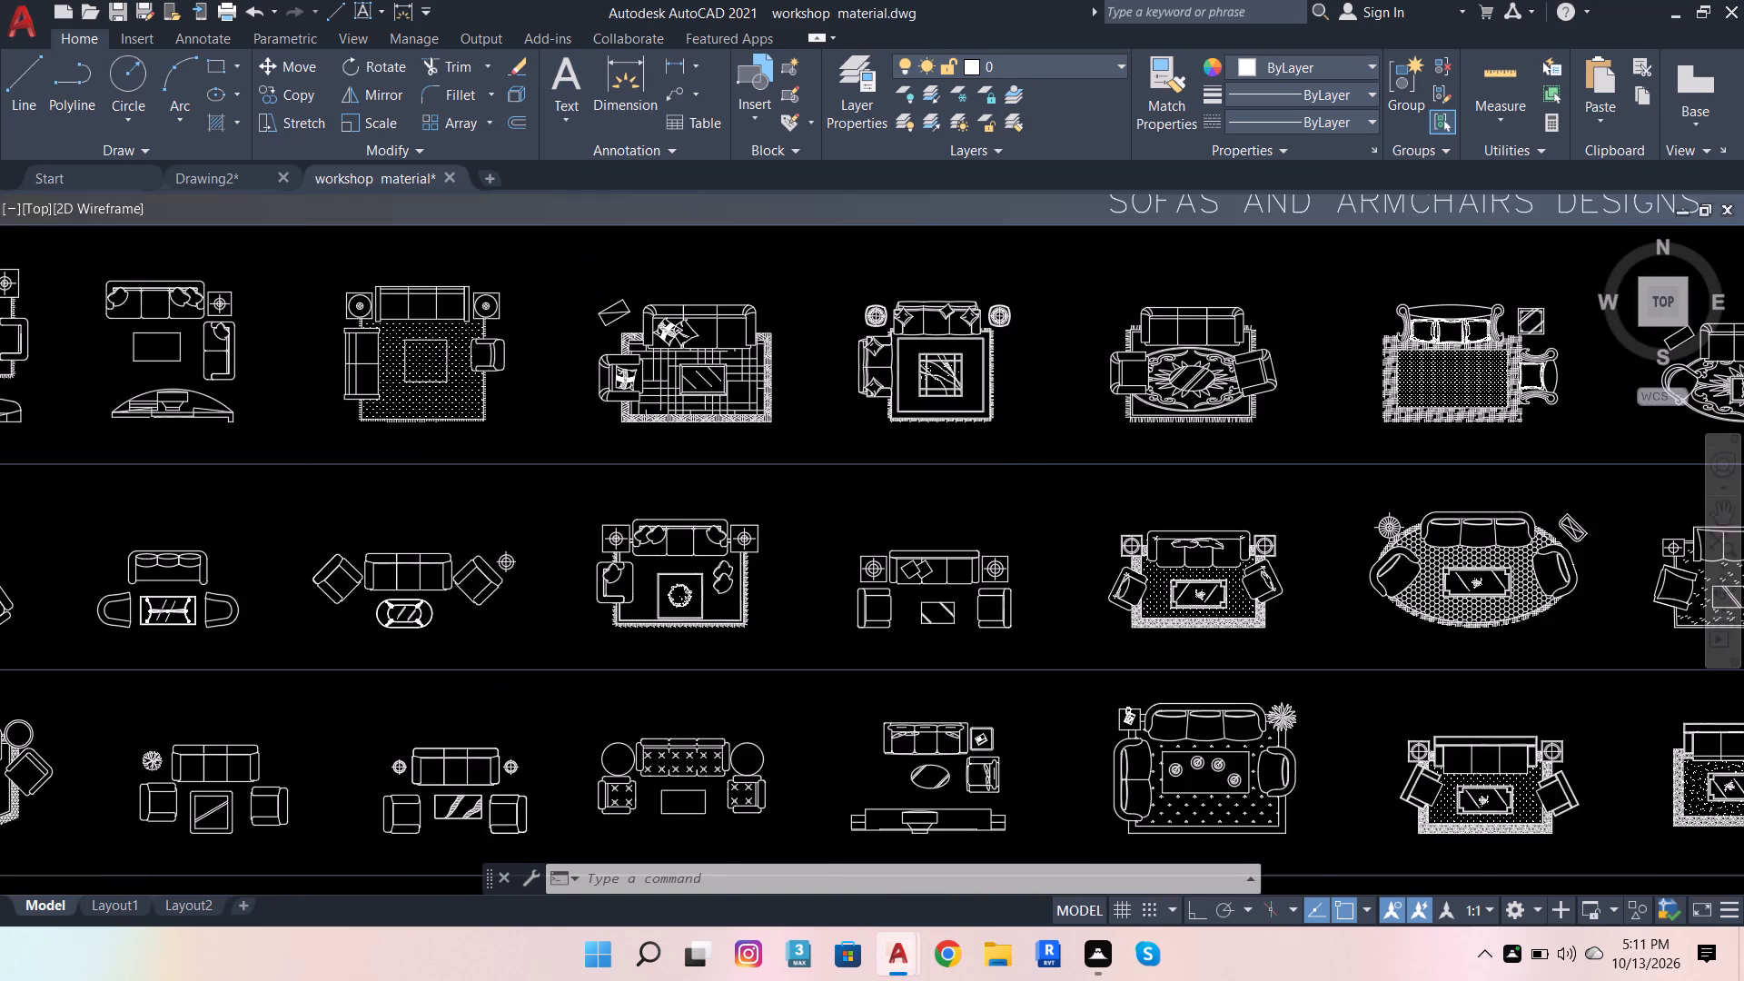
scroll(295, 365, down, 1)
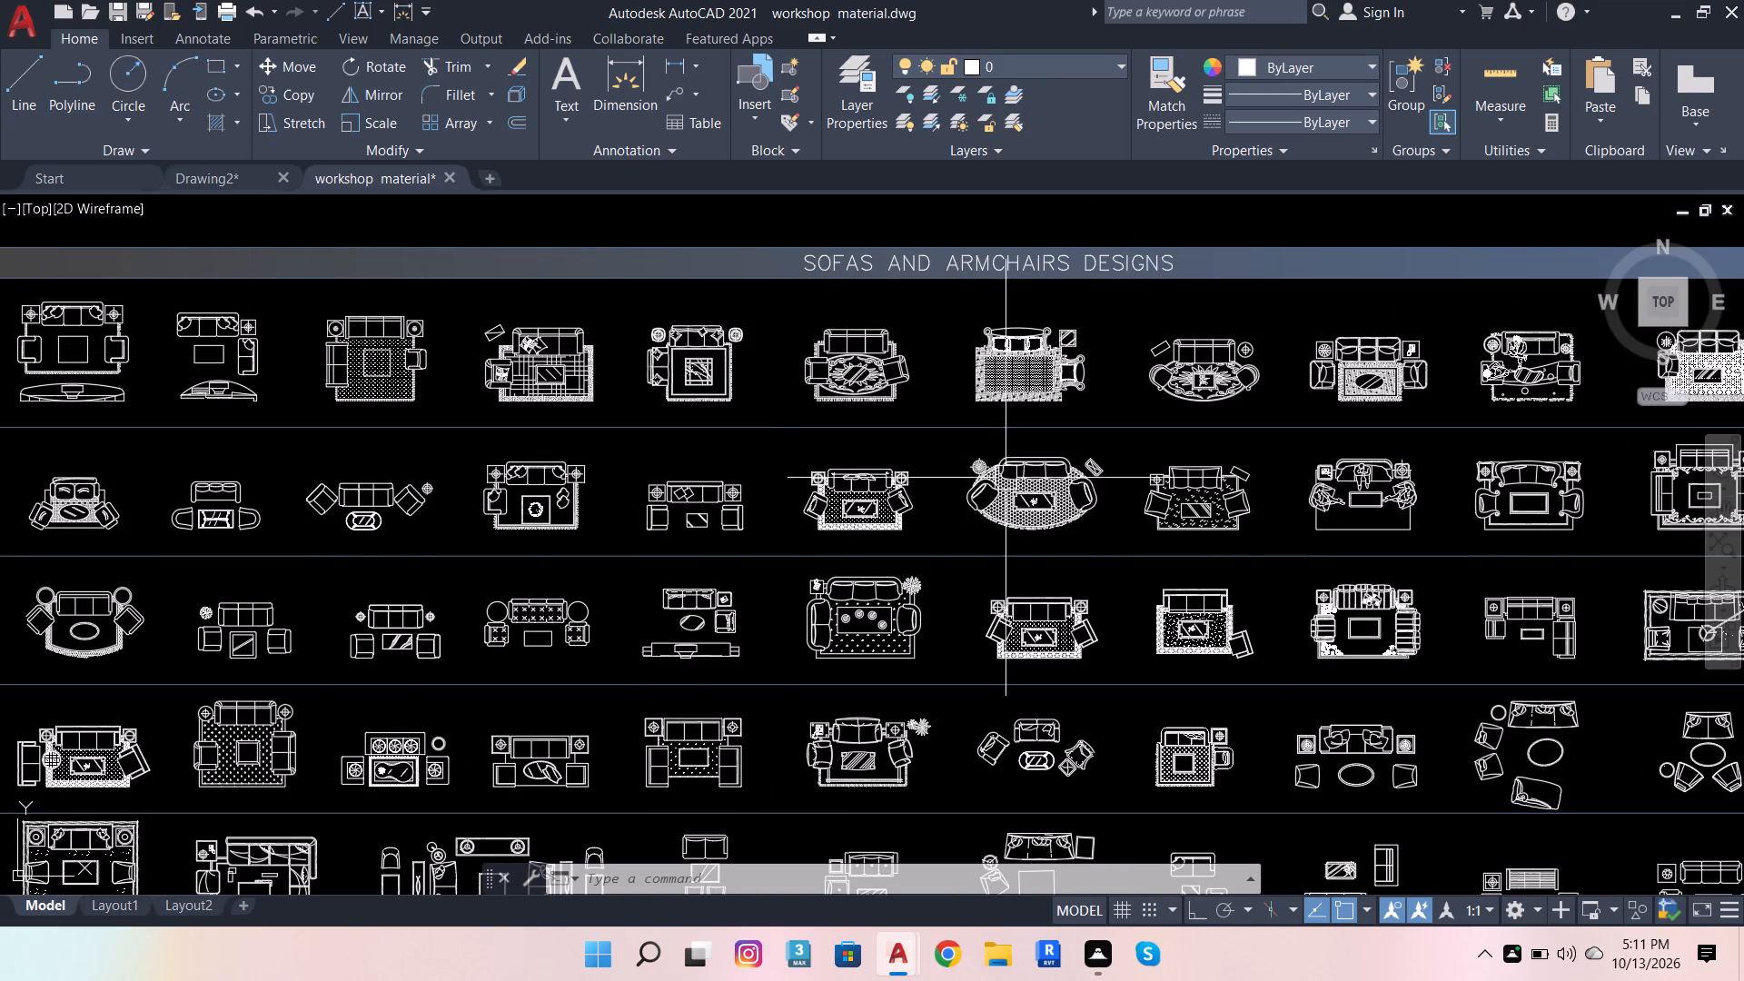
scroll(757, 646, up, 1)
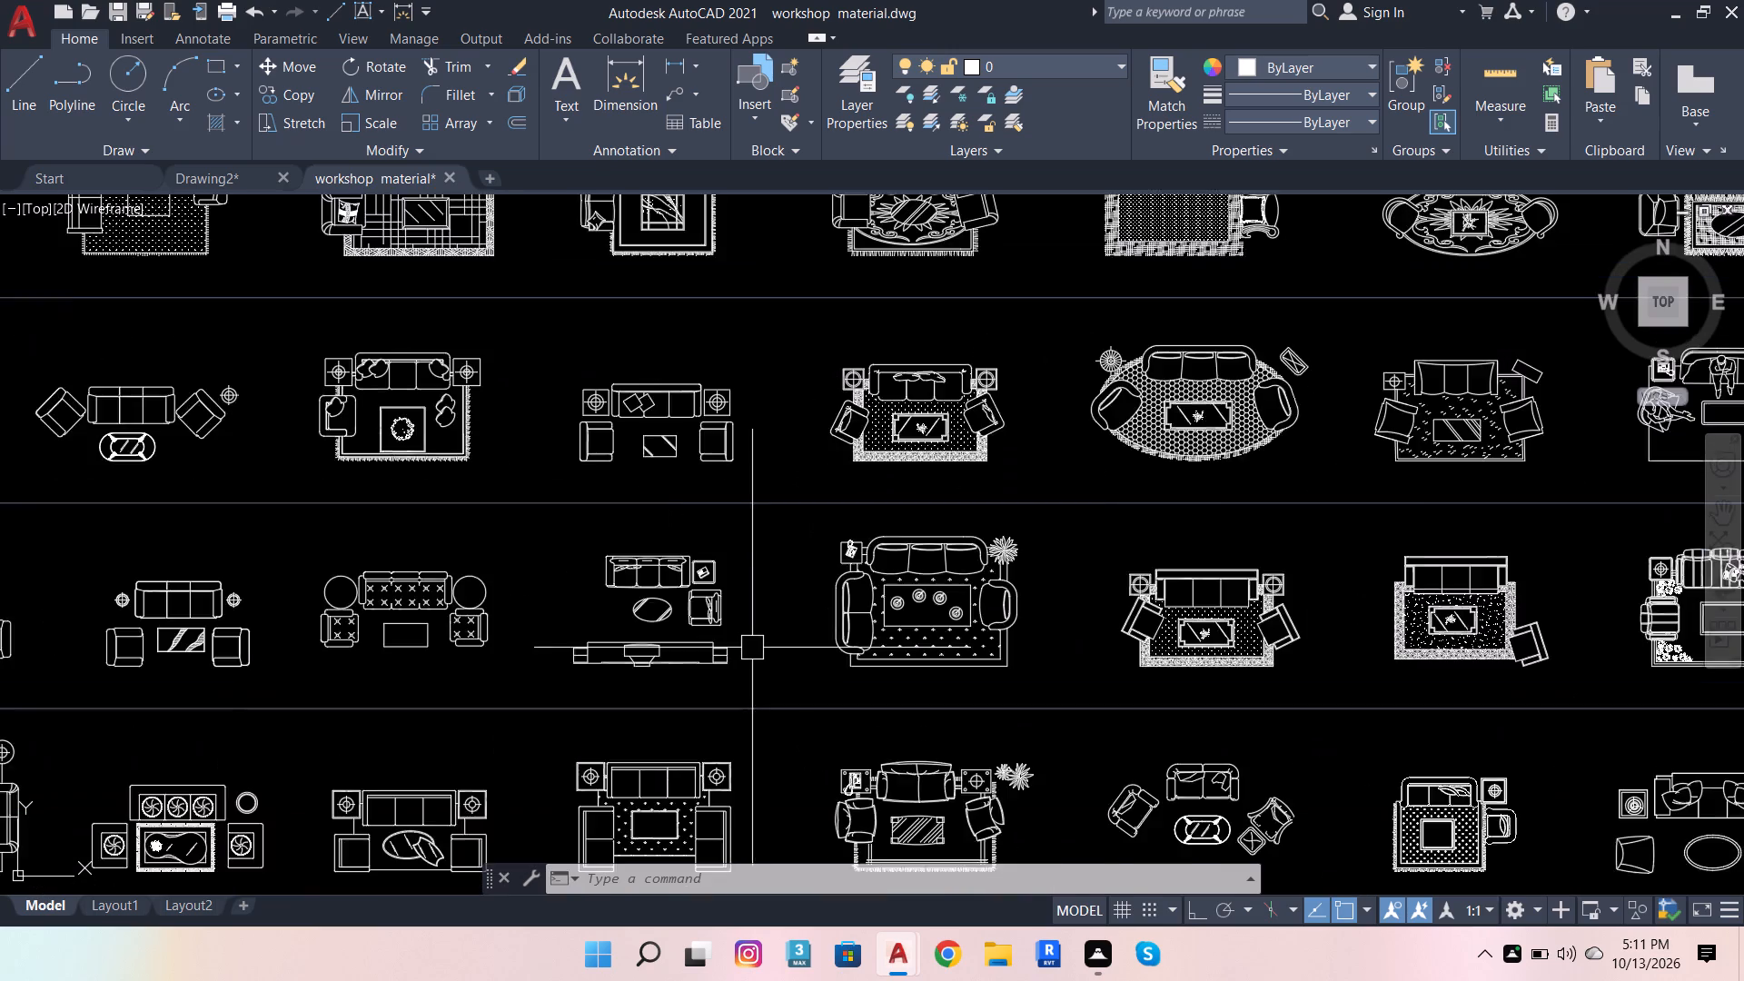
scroll(752, 648, up, 1)
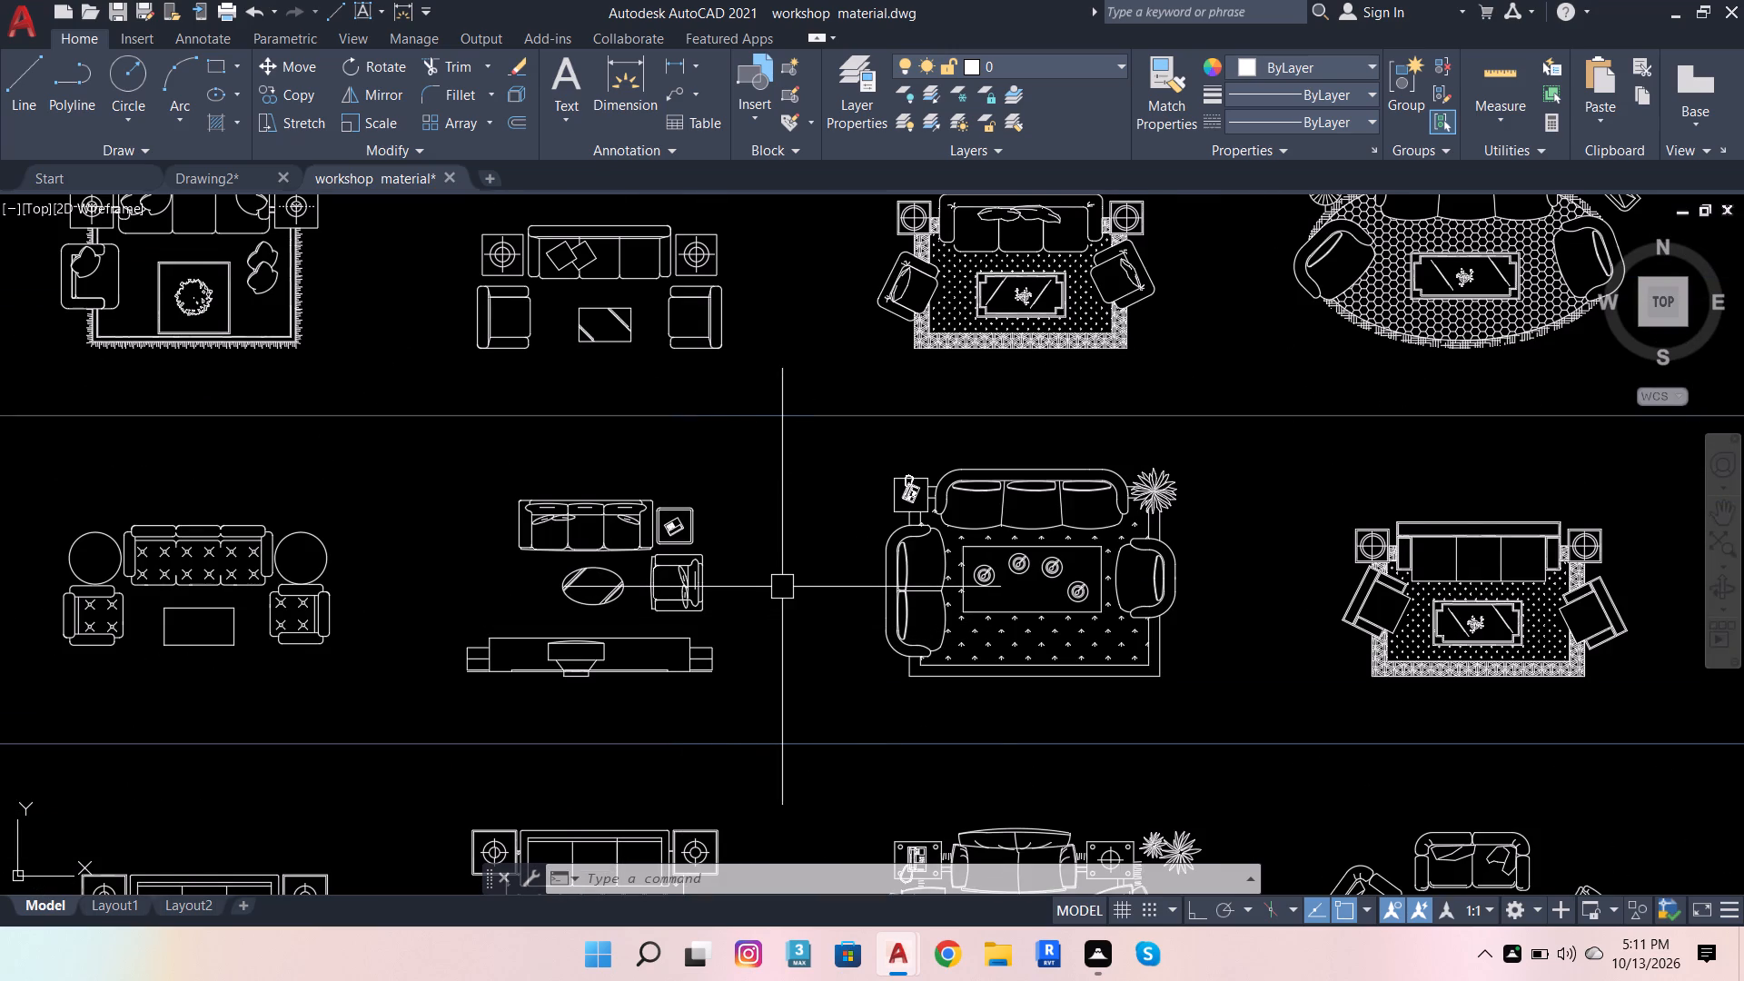
scroll(821, 550, down, 3)
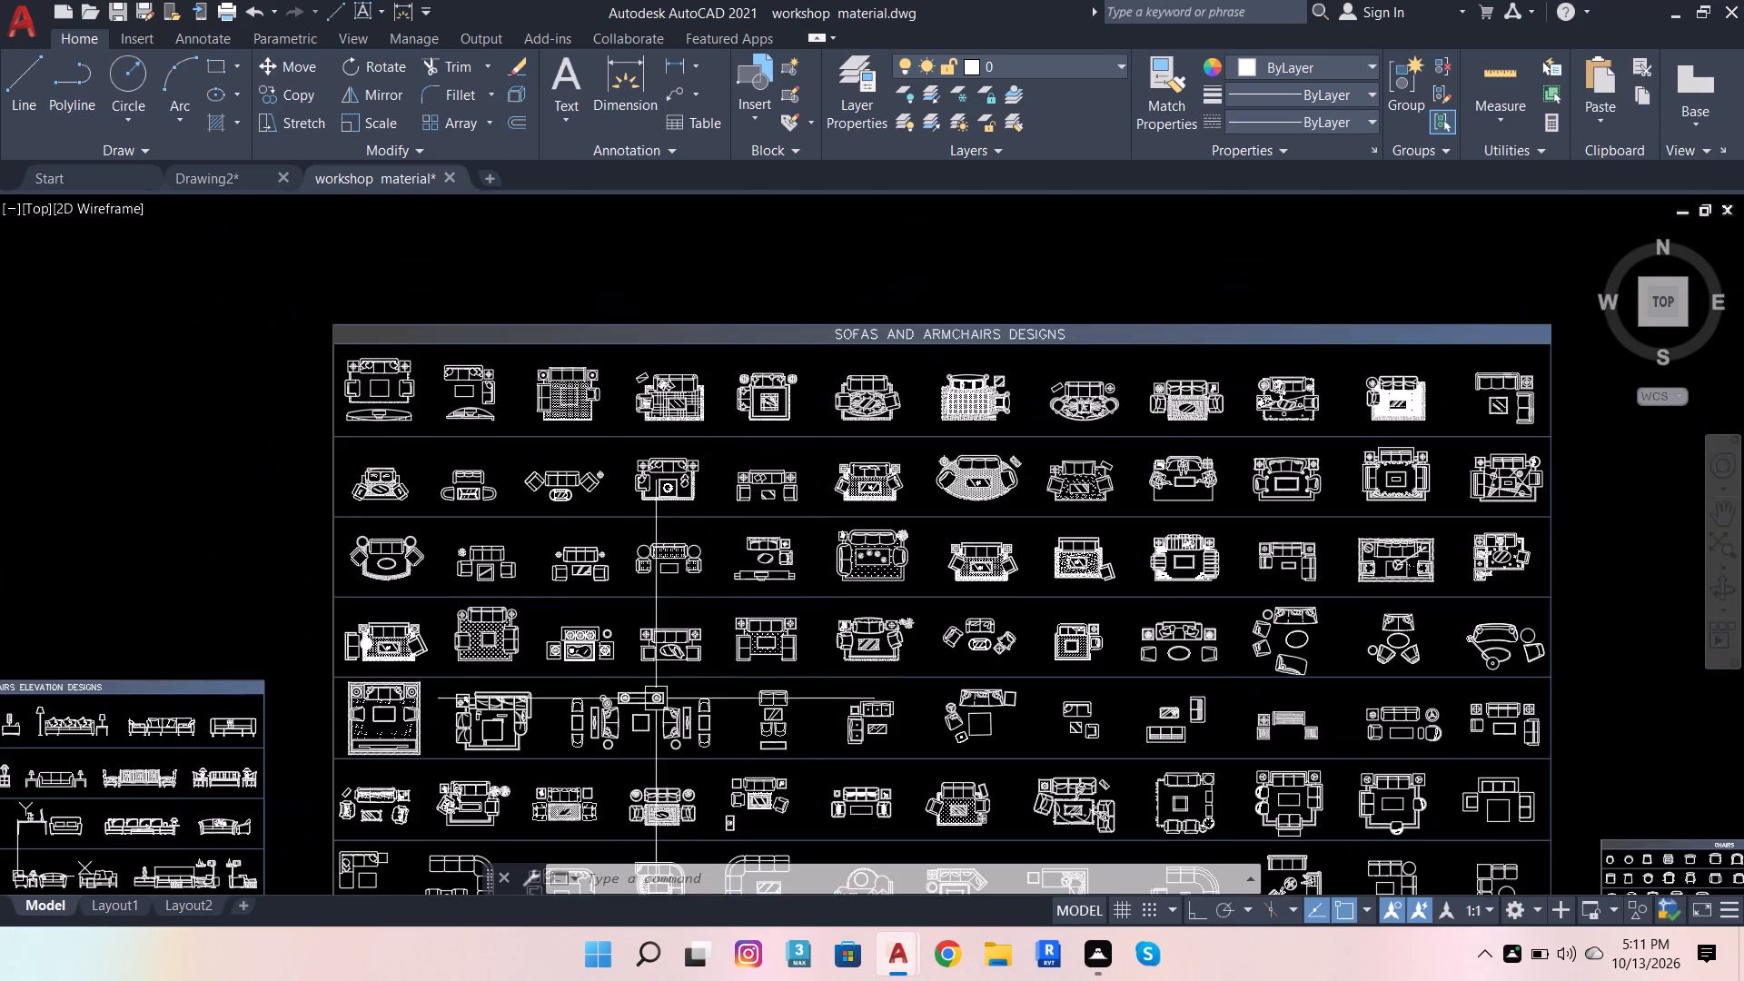
scroll(639, 706, up, 3)
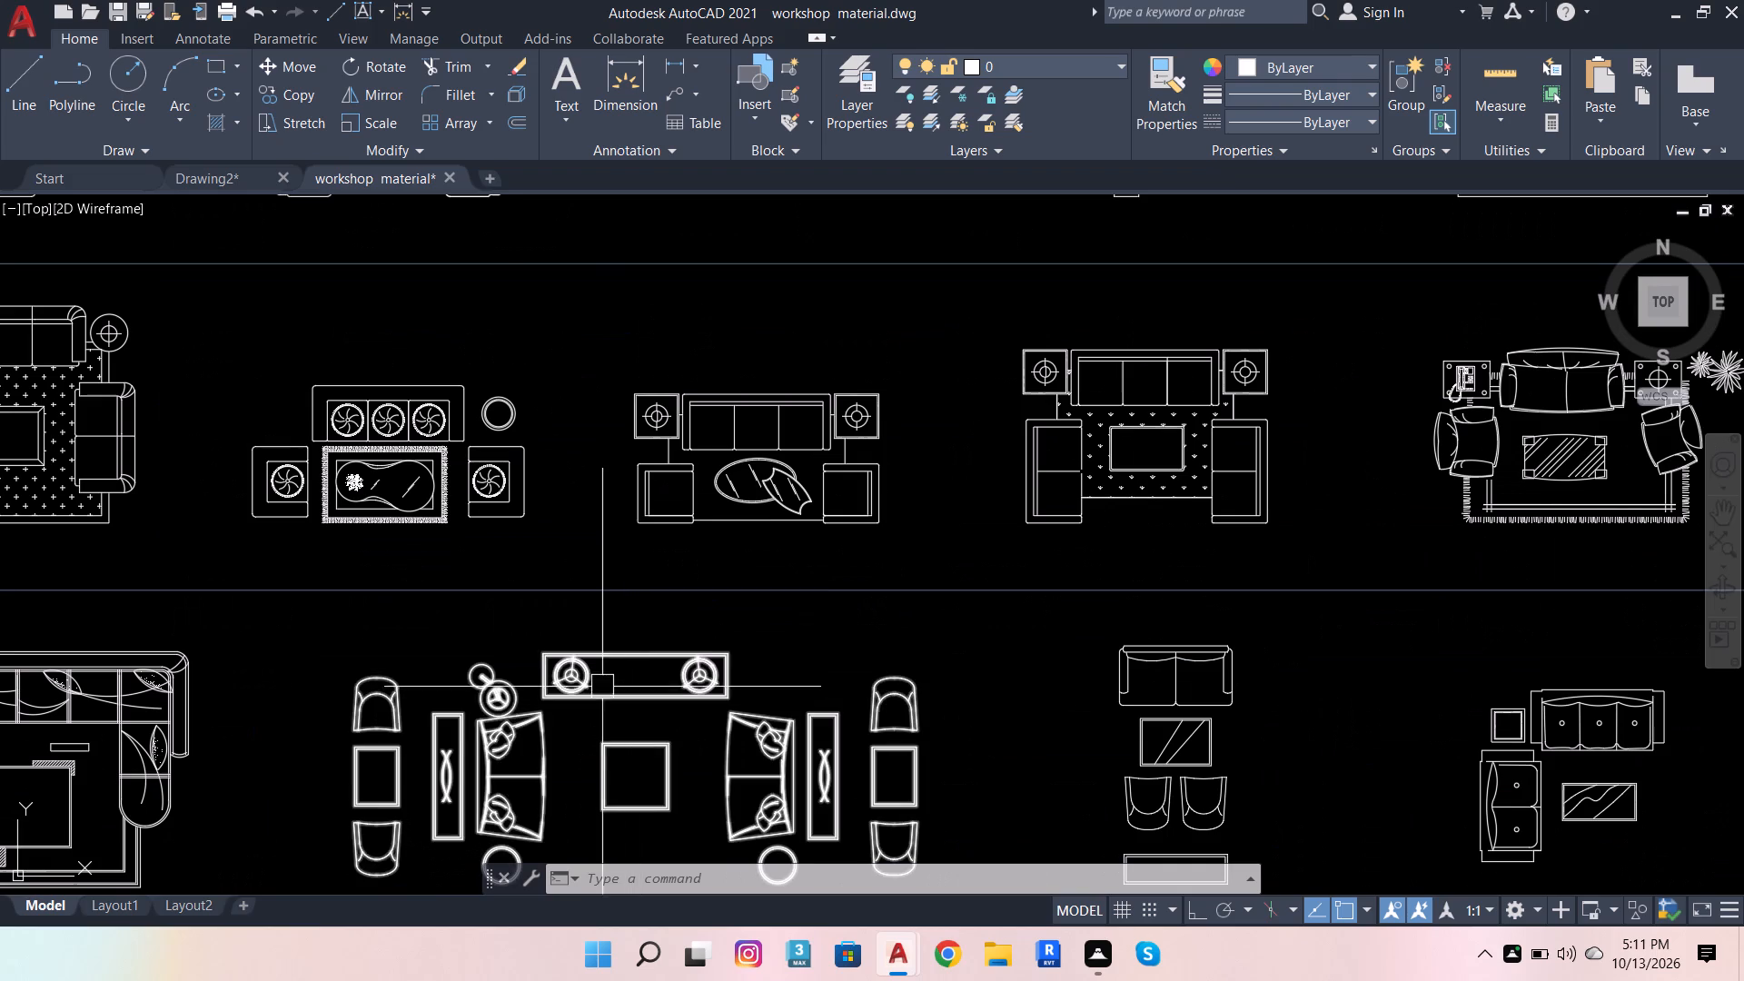
scroll(714, 615, down, 5)
scroll(783, 699, up, 3)
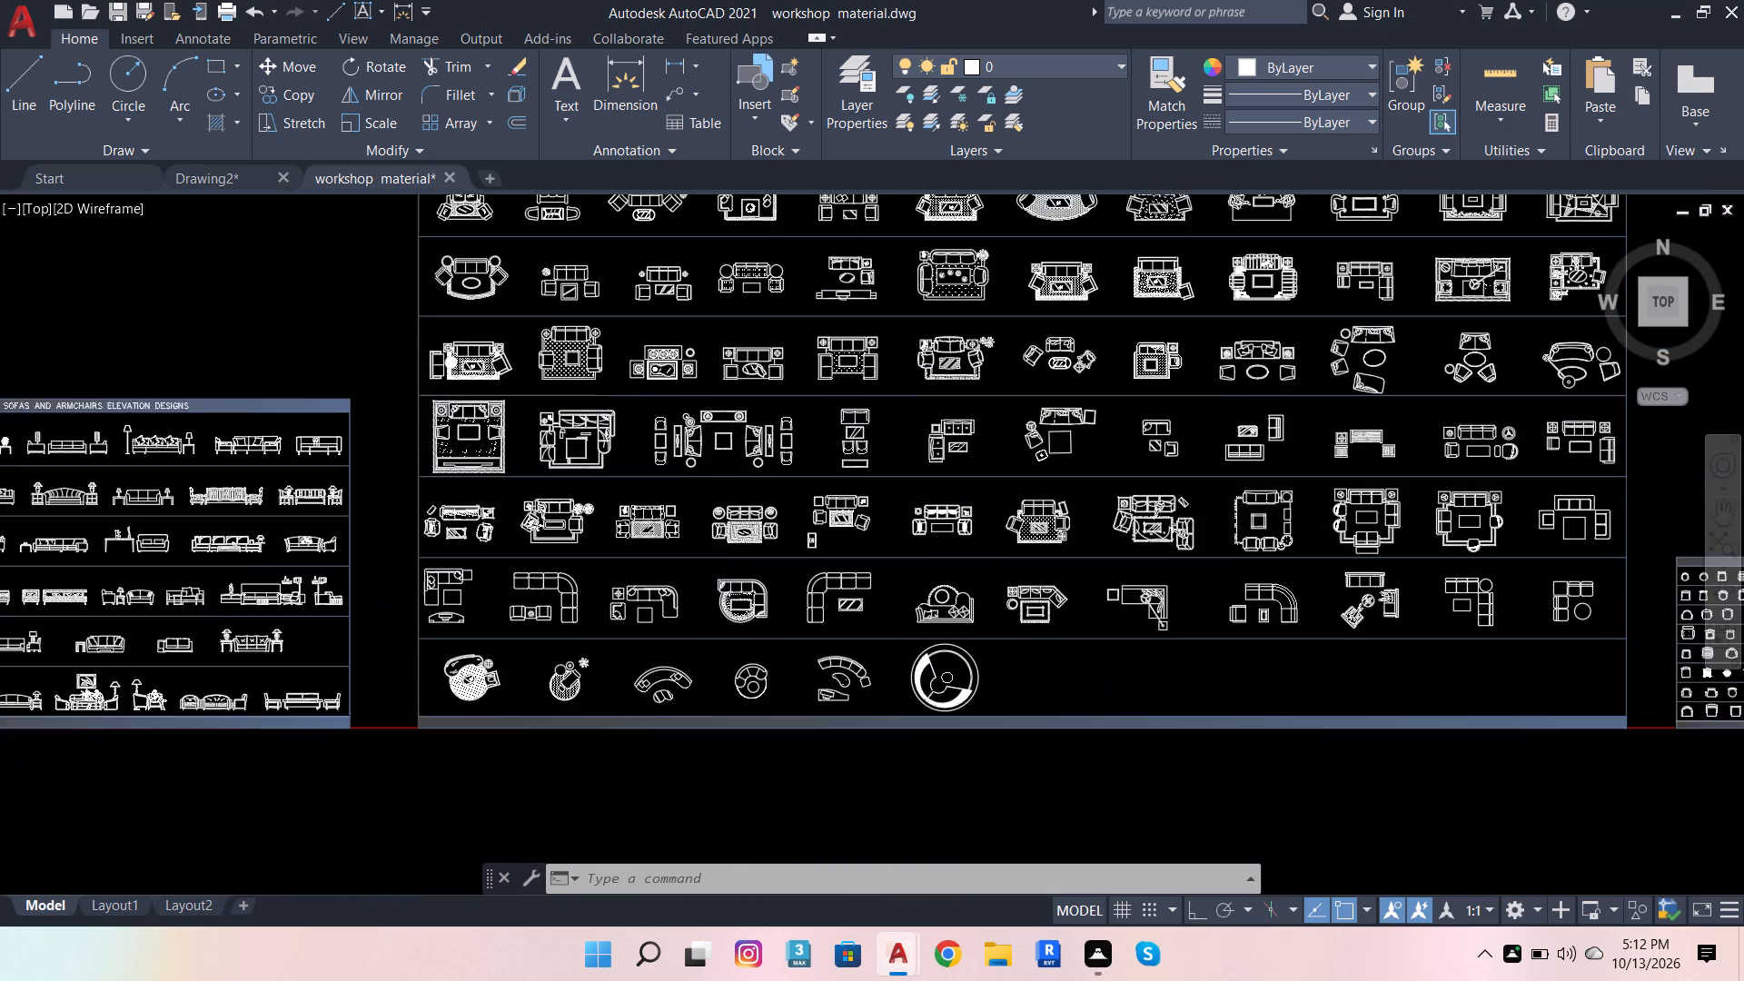
Copy the corner sofa set with circular rug and rectangular coffee table into Drawing2, beside the L-shaped sofa set.
scroll(989, 537, up, 2)
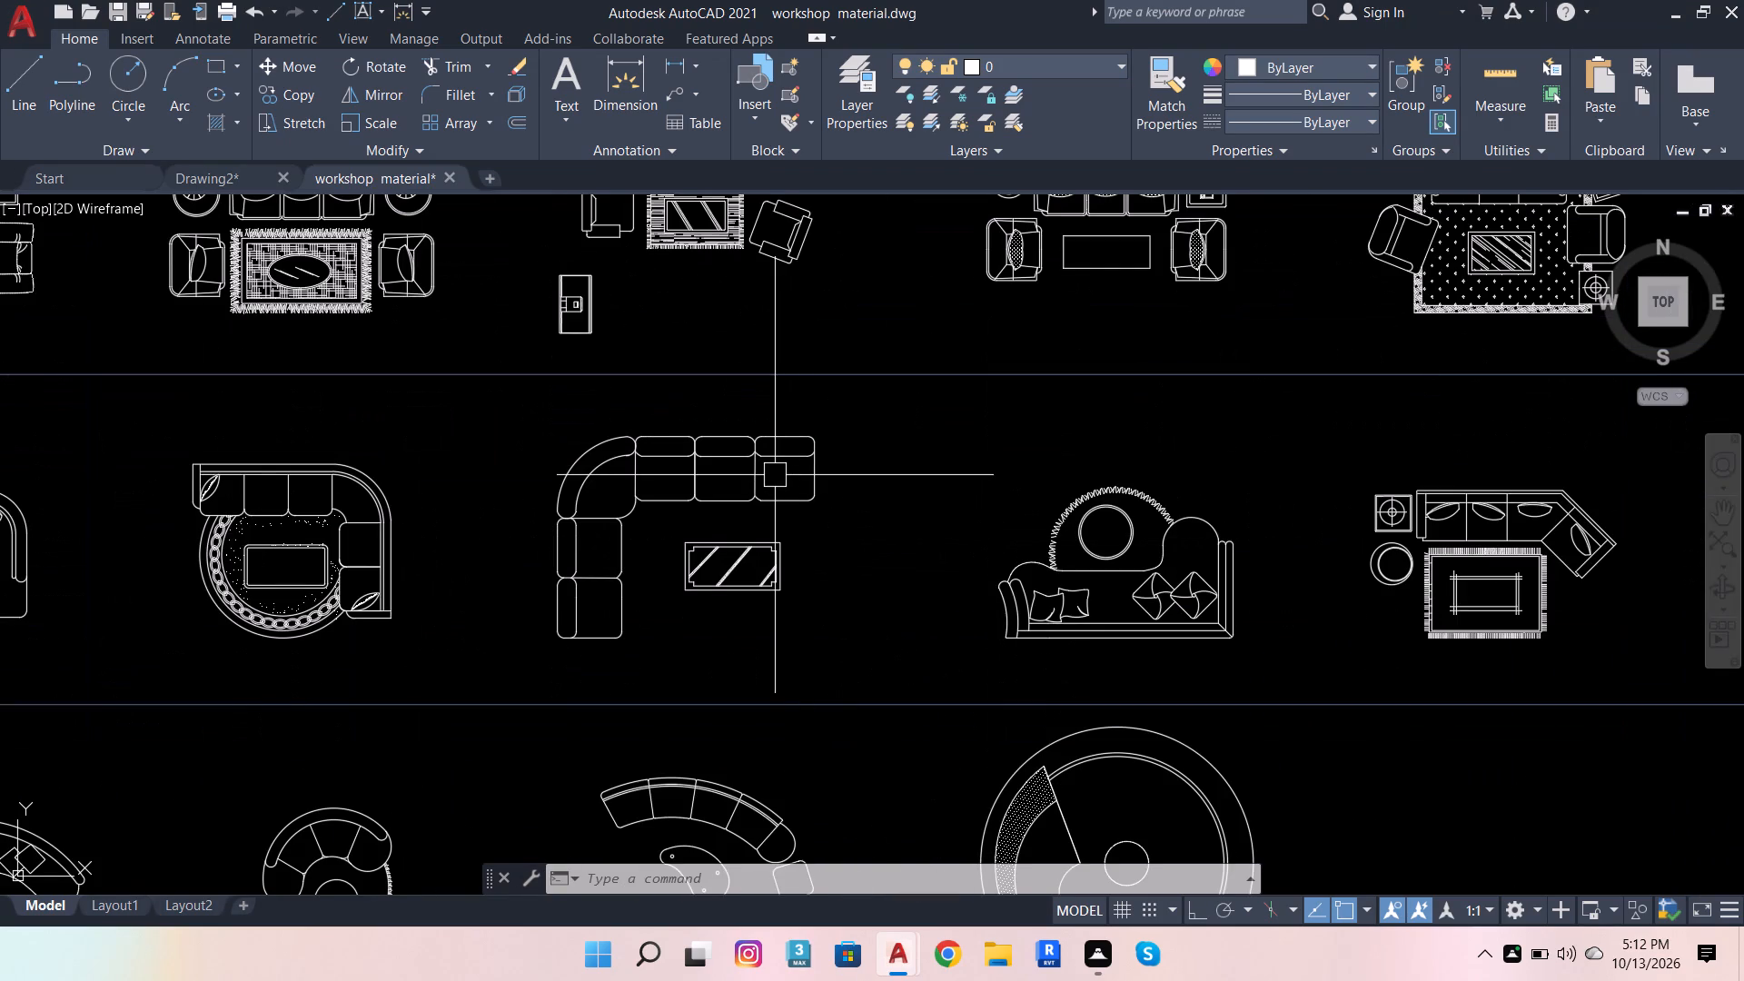
click(387, 496)
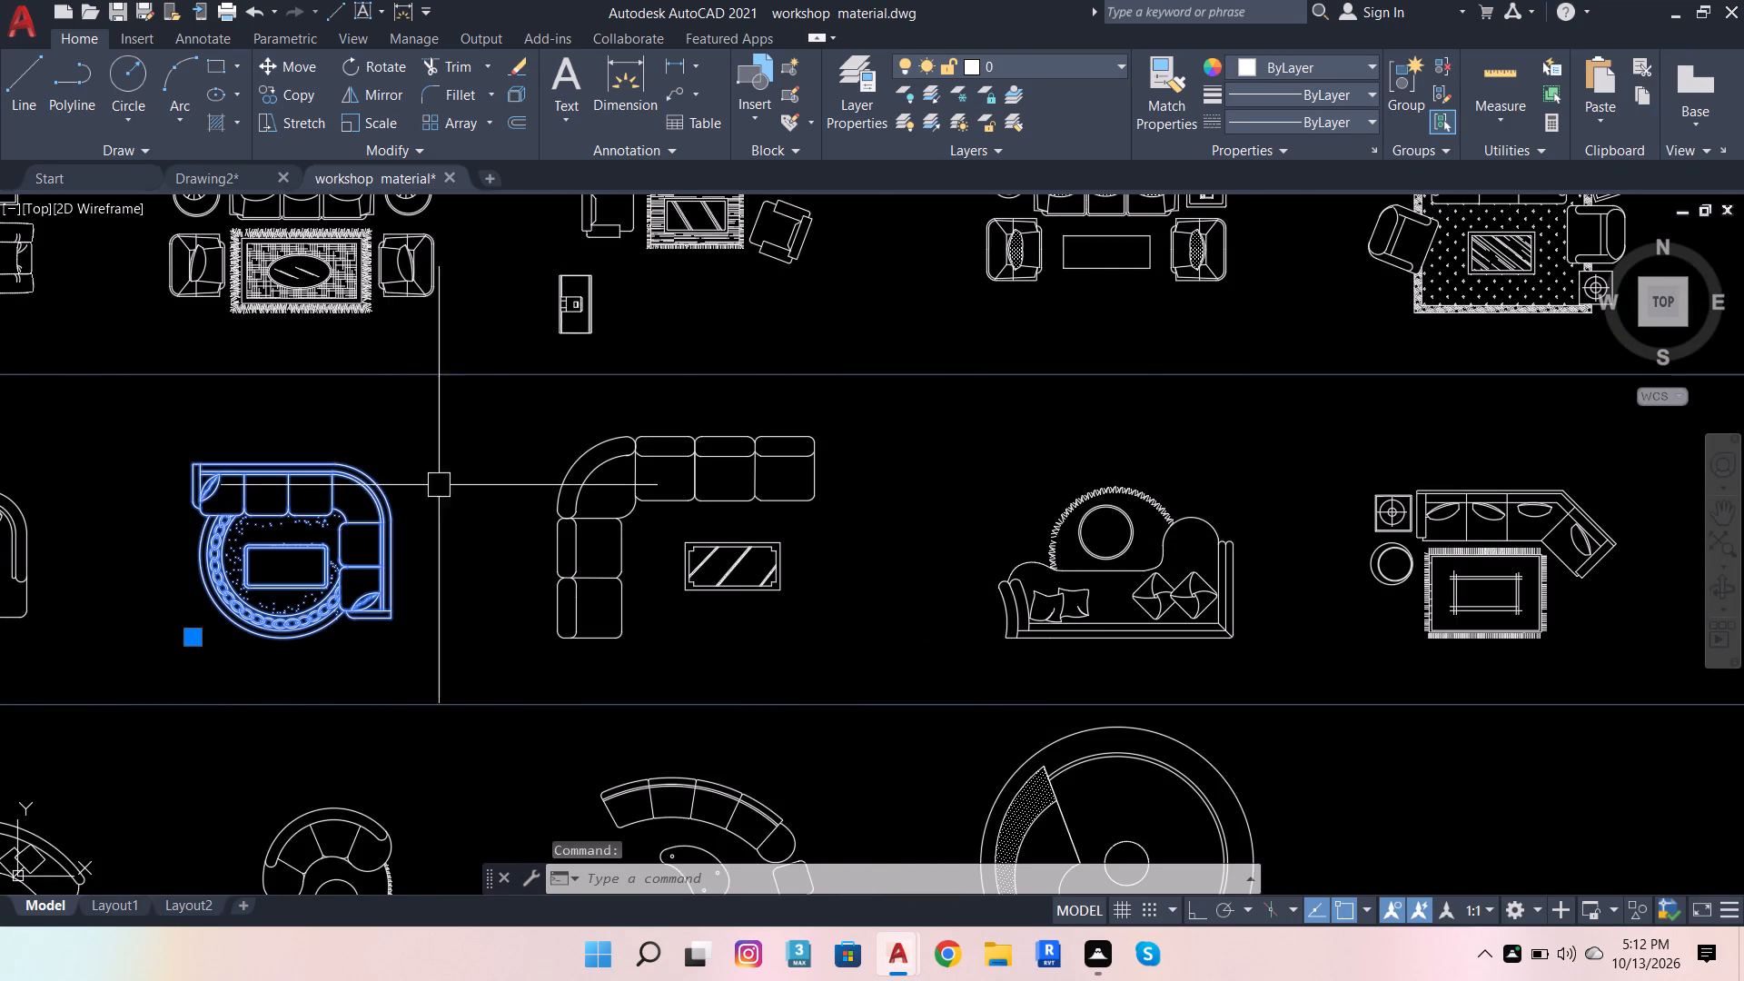
key(ctrl+c)
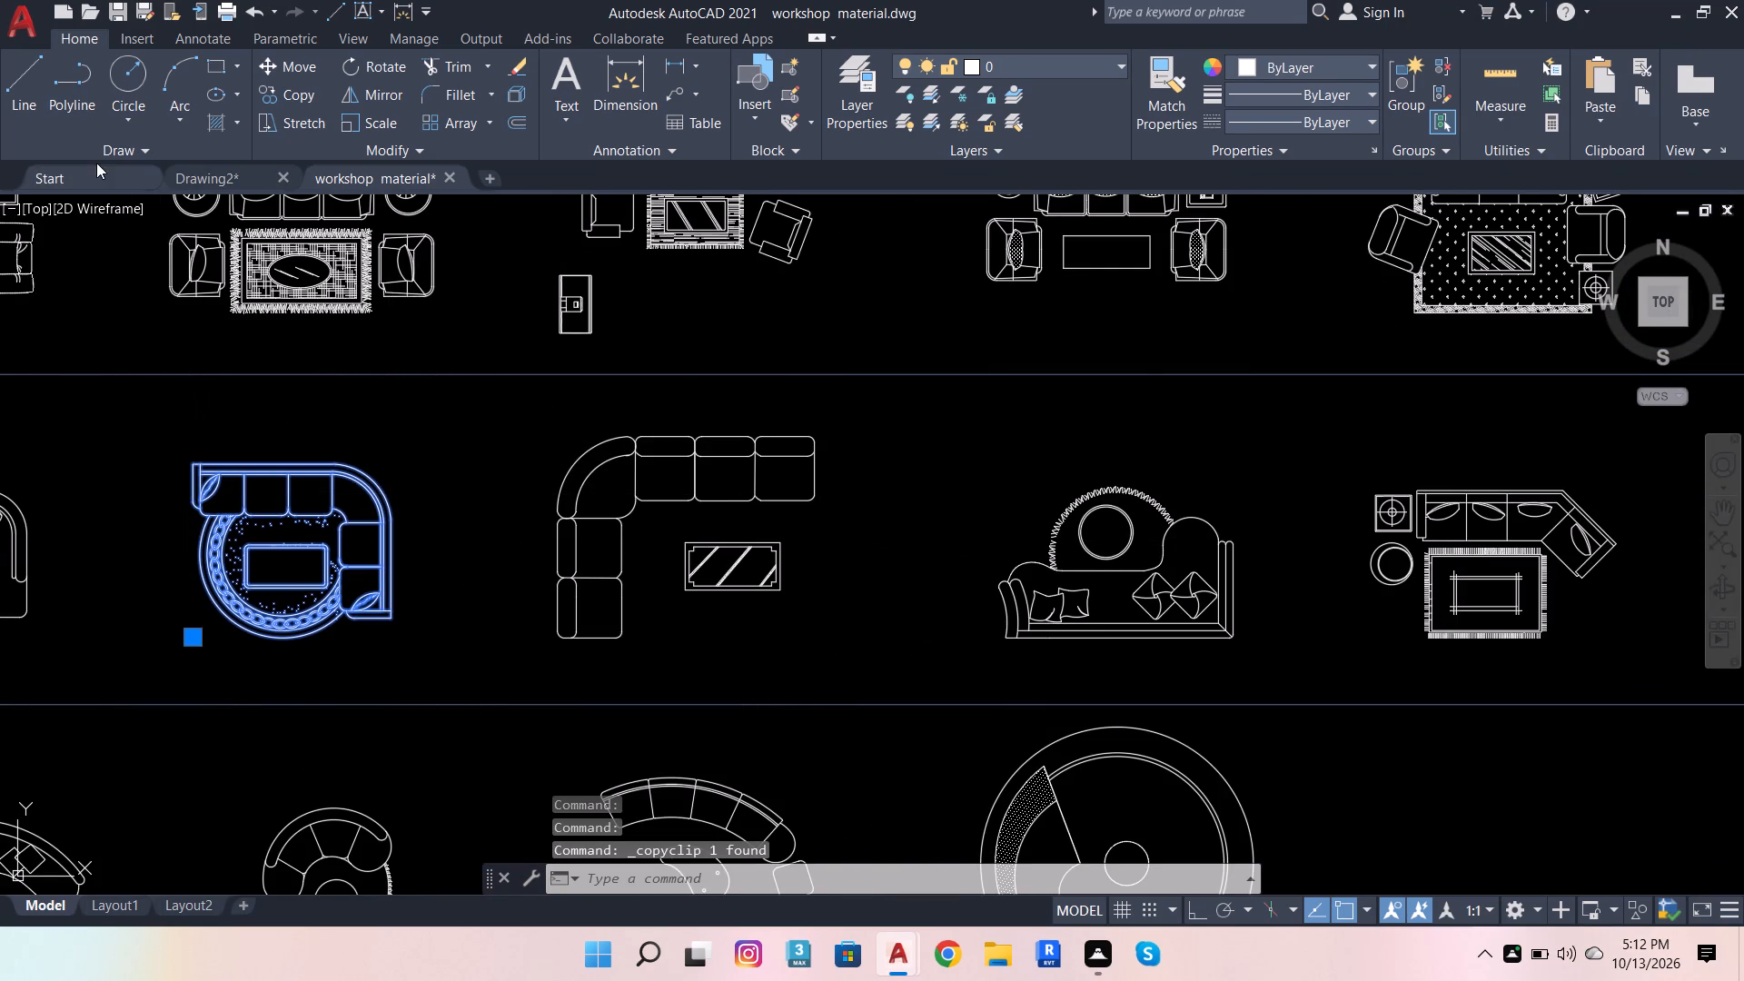
click(213, 181)
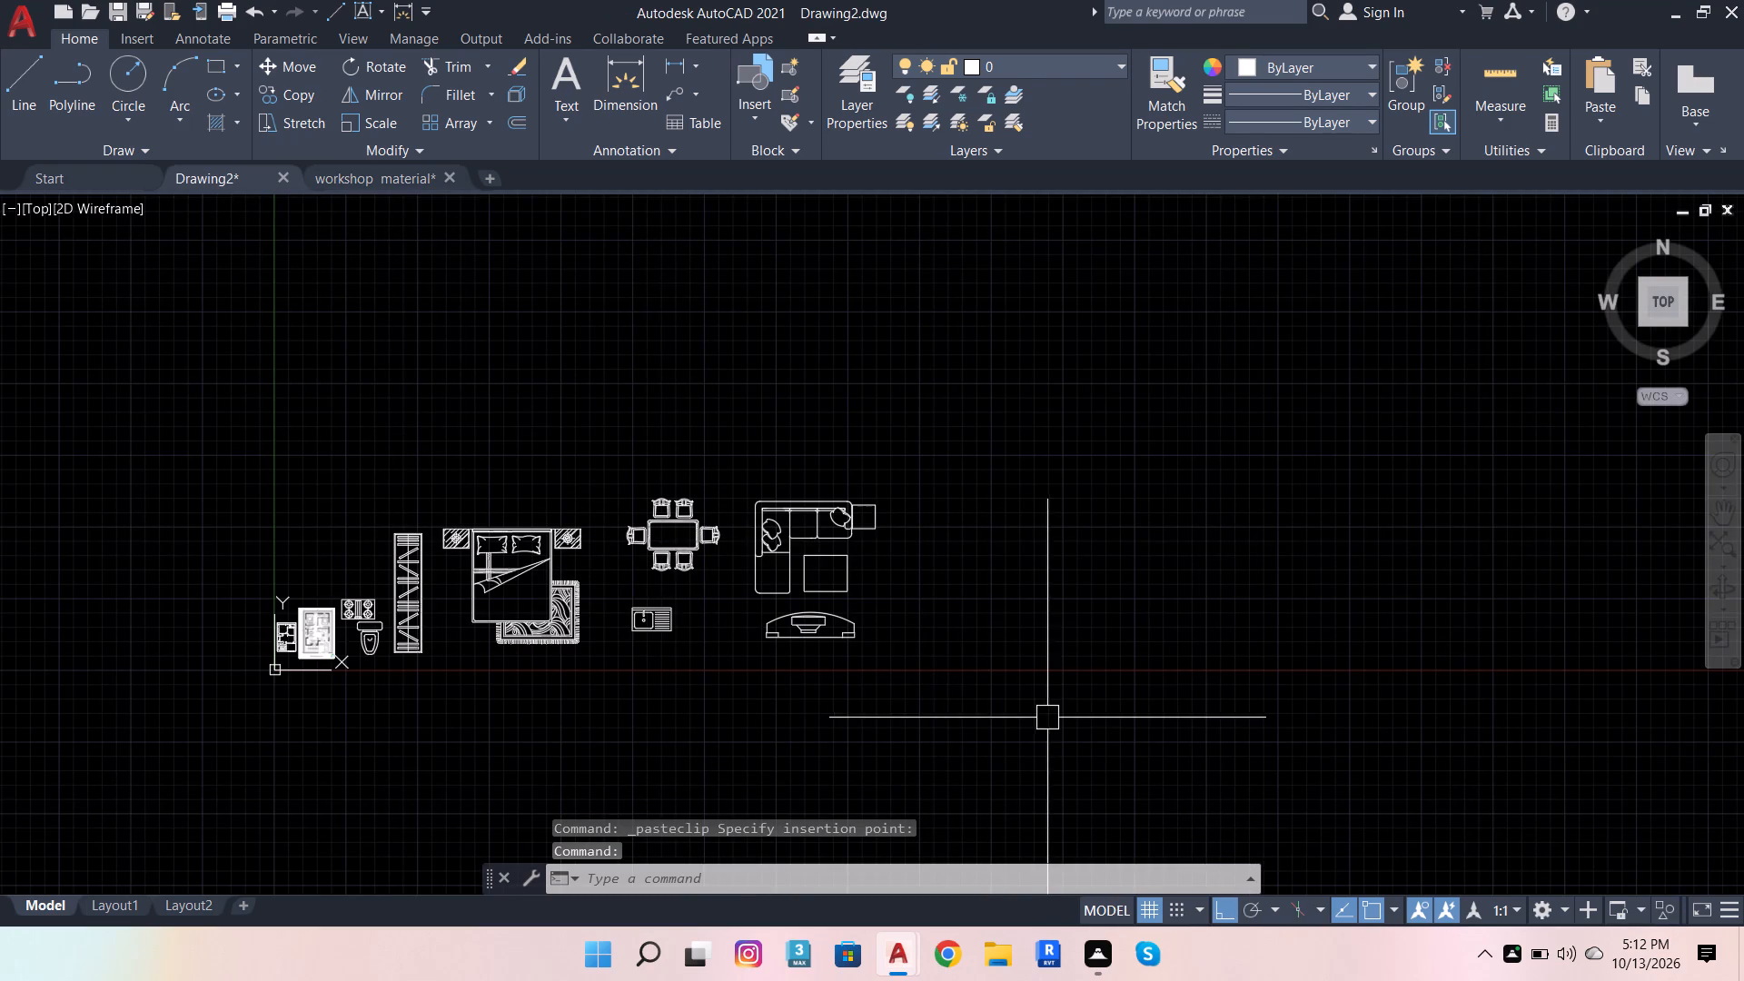
key(ctrl+v)
click(995, 618)
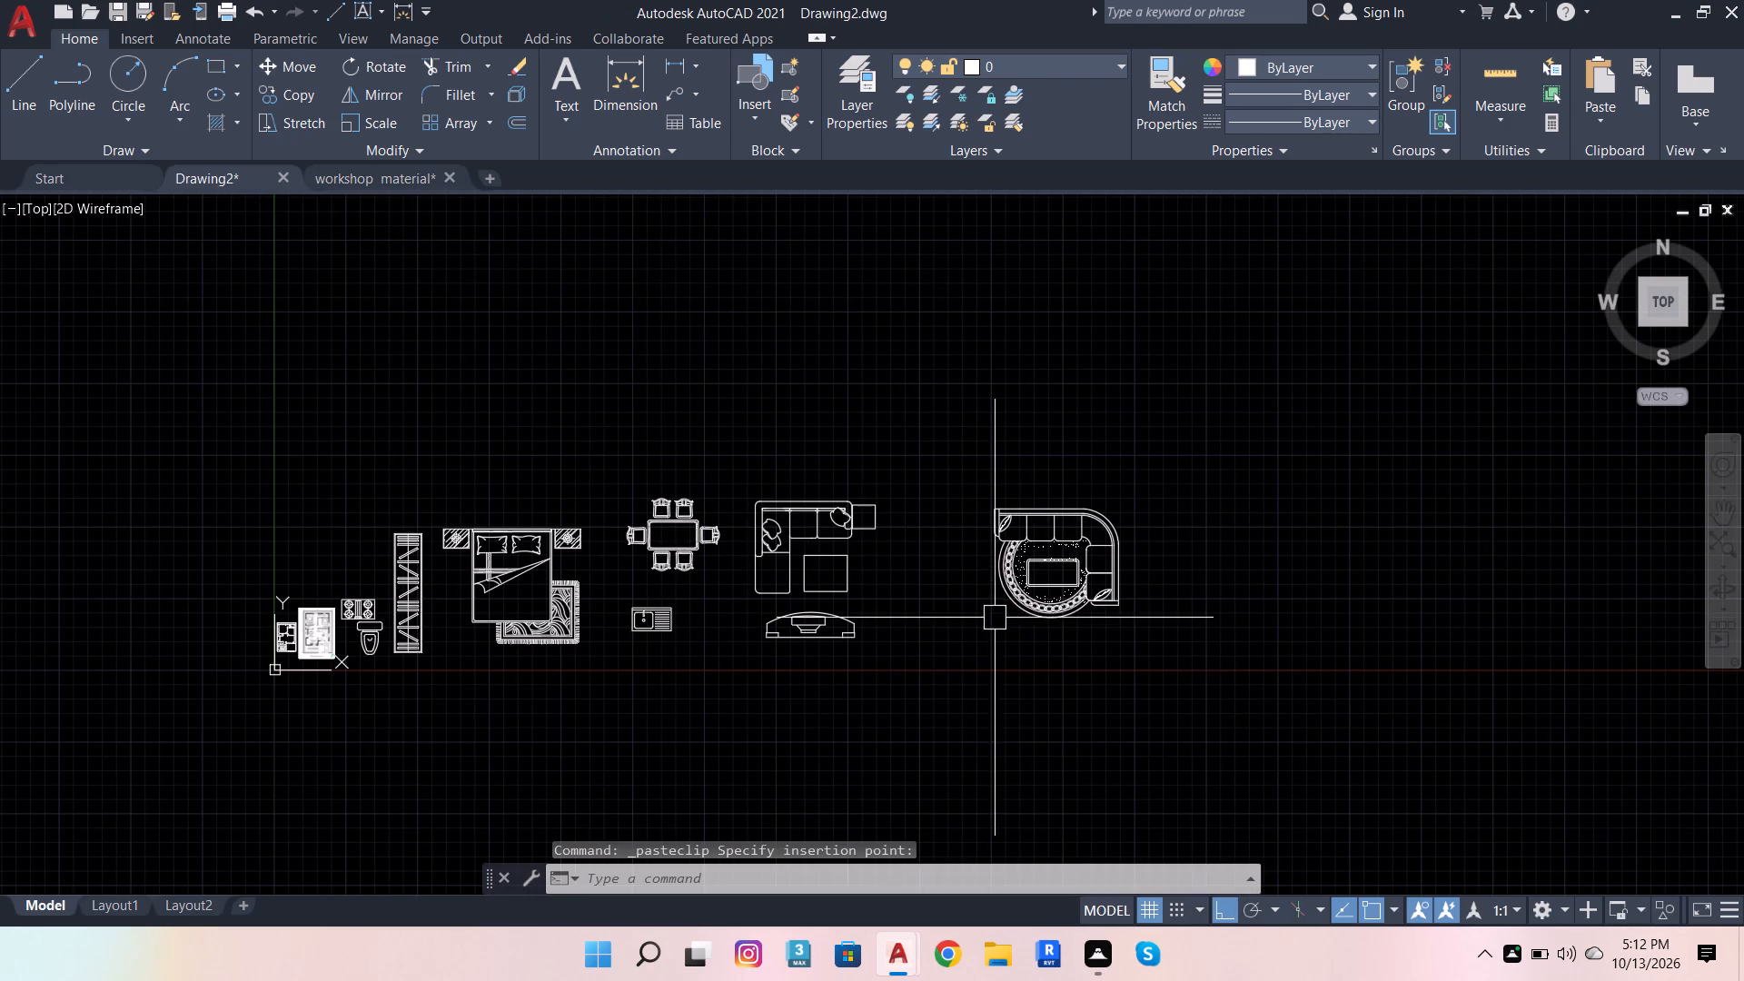
Close the workshop material drawing and return to Drawing2.
click(446, 172)
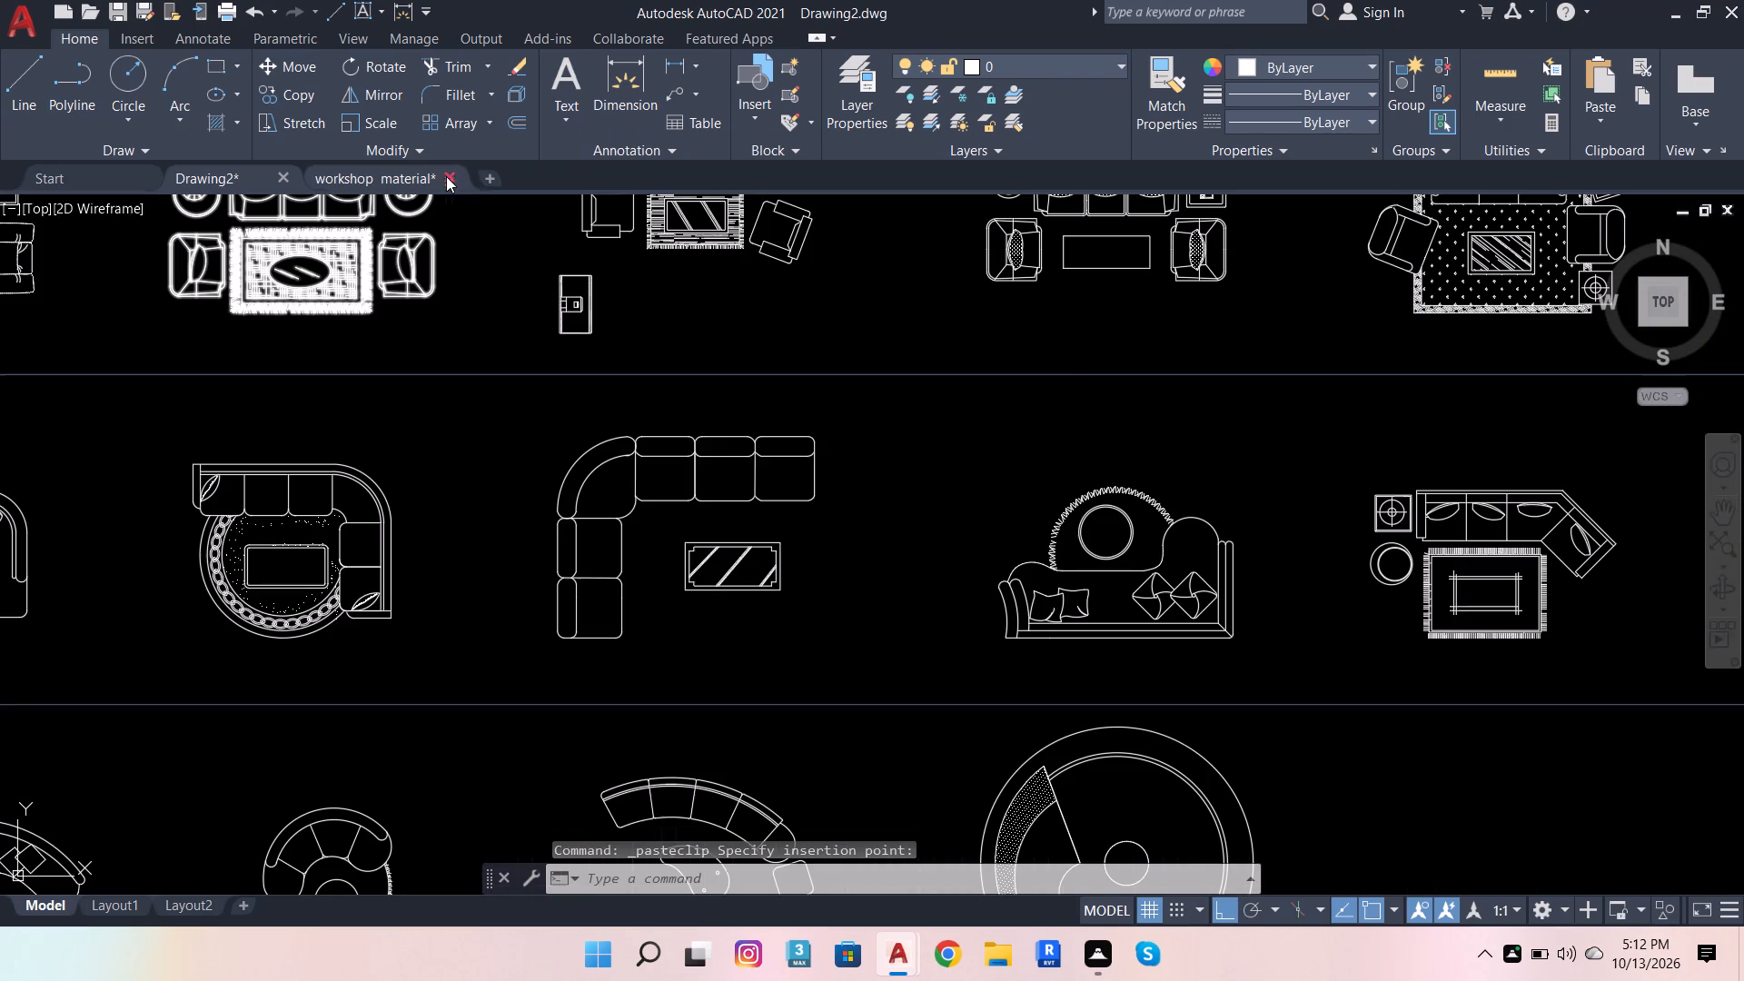
click(847, 517)
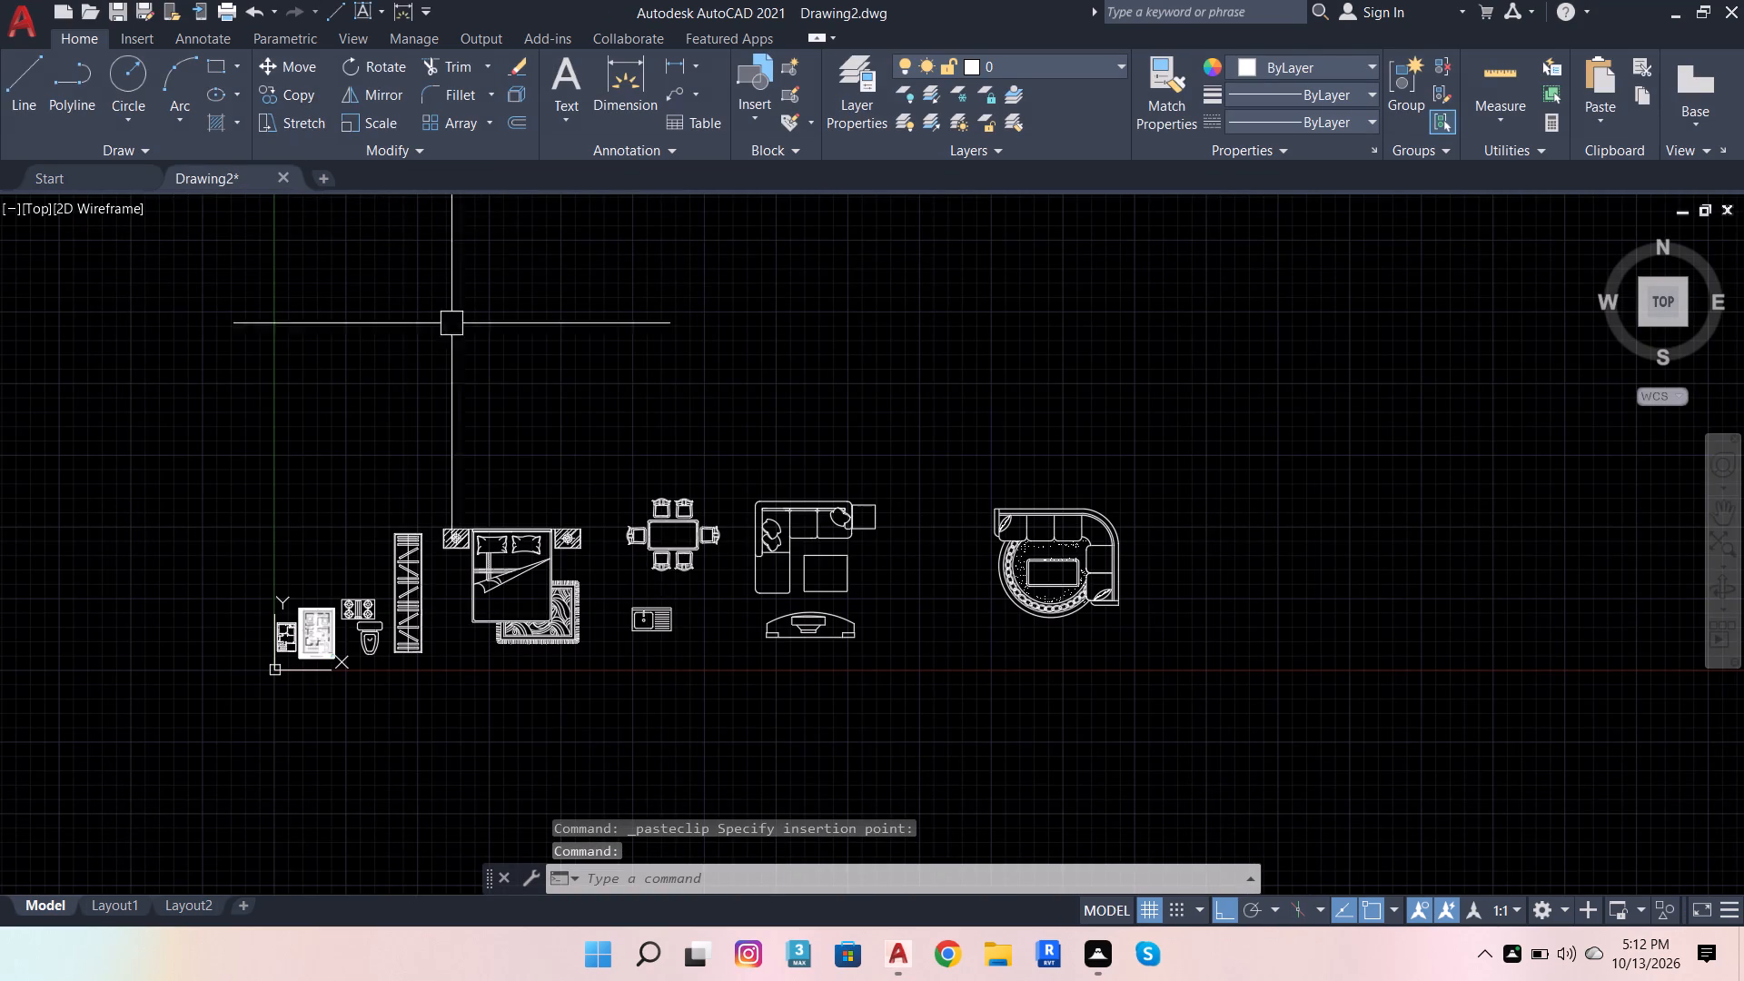
Draw a 2'2 horizontal line inward from the left edge of the four-burner stove, near its upper corner.
scroll(416, 606, up, 3)
scroll(609, 550, down, 2)
scroll(461, 609, up, 2)
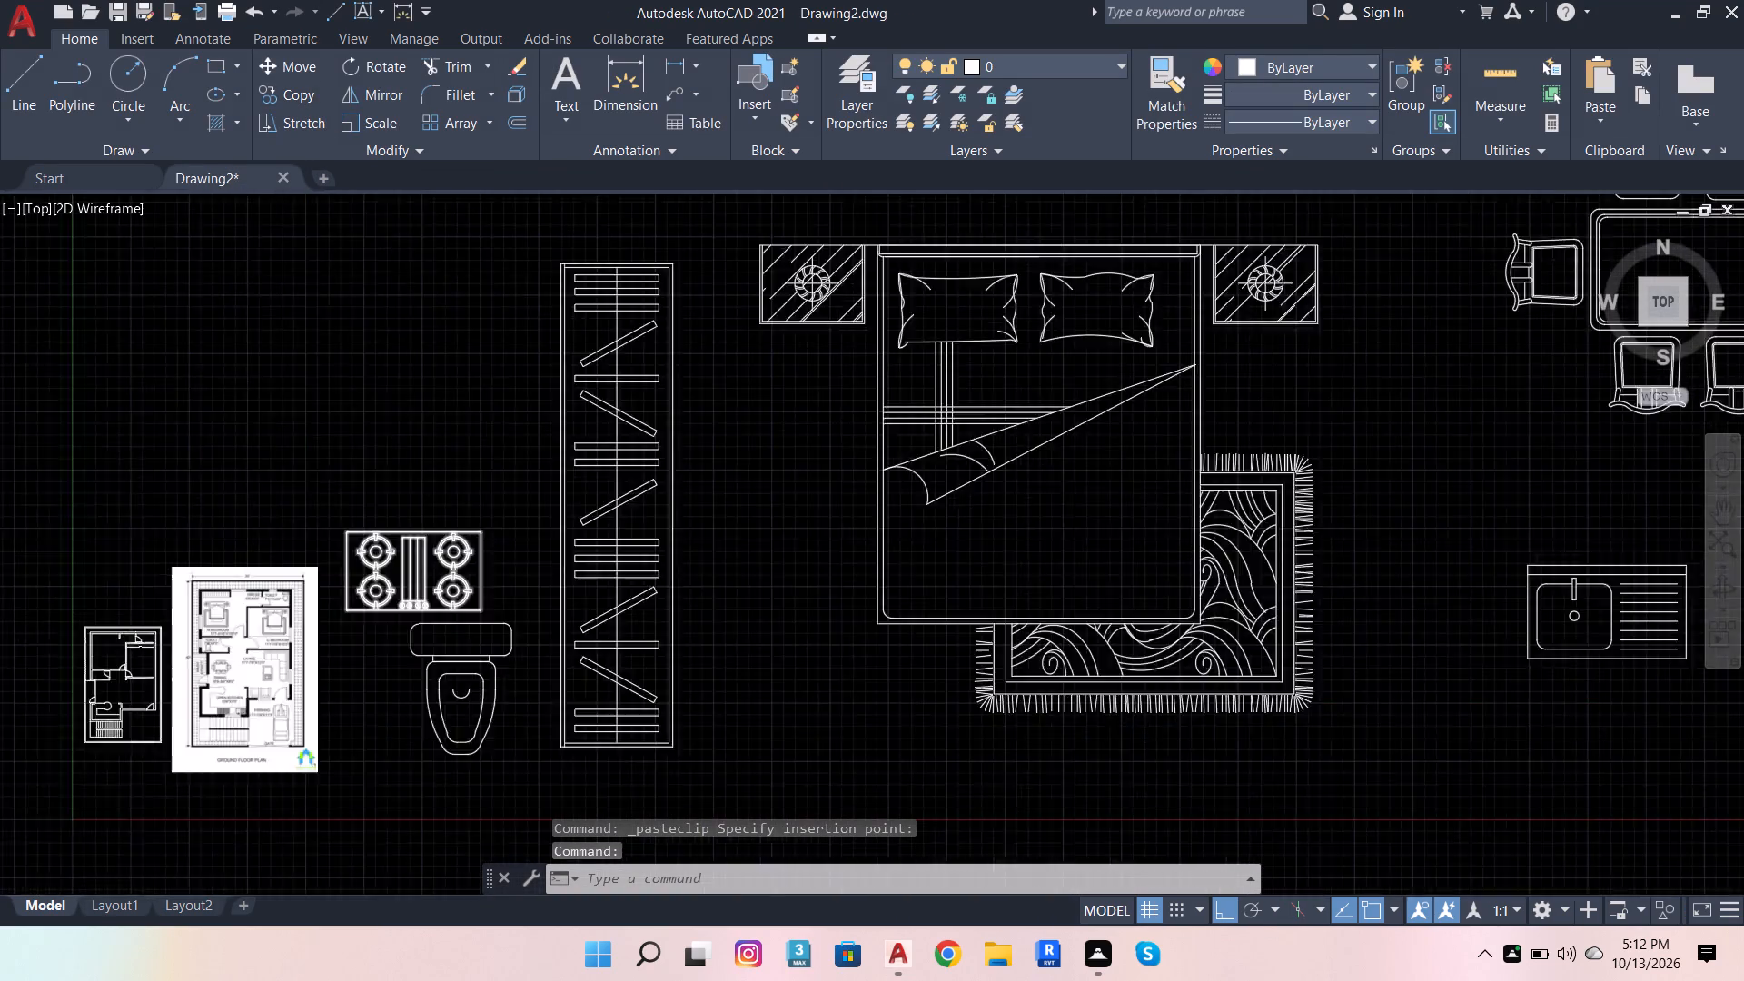
scroll(444, 598, up, 2)
scroll(147, 387, up, 2)
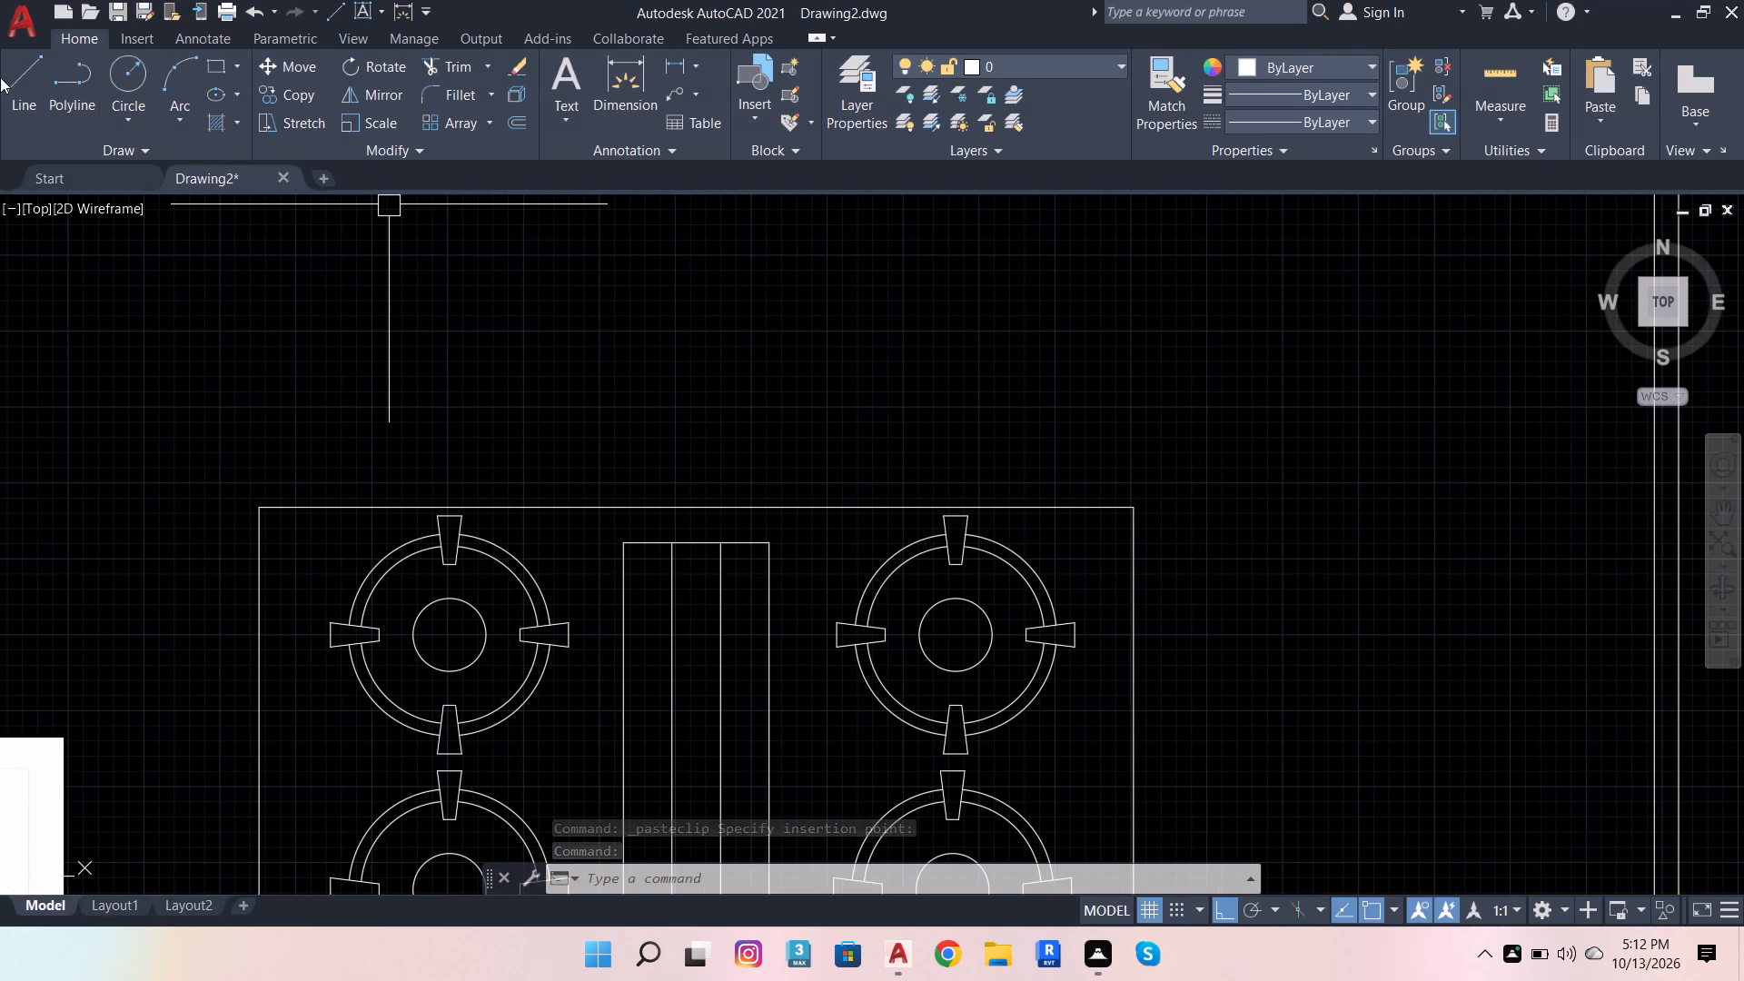
click(20, 68)
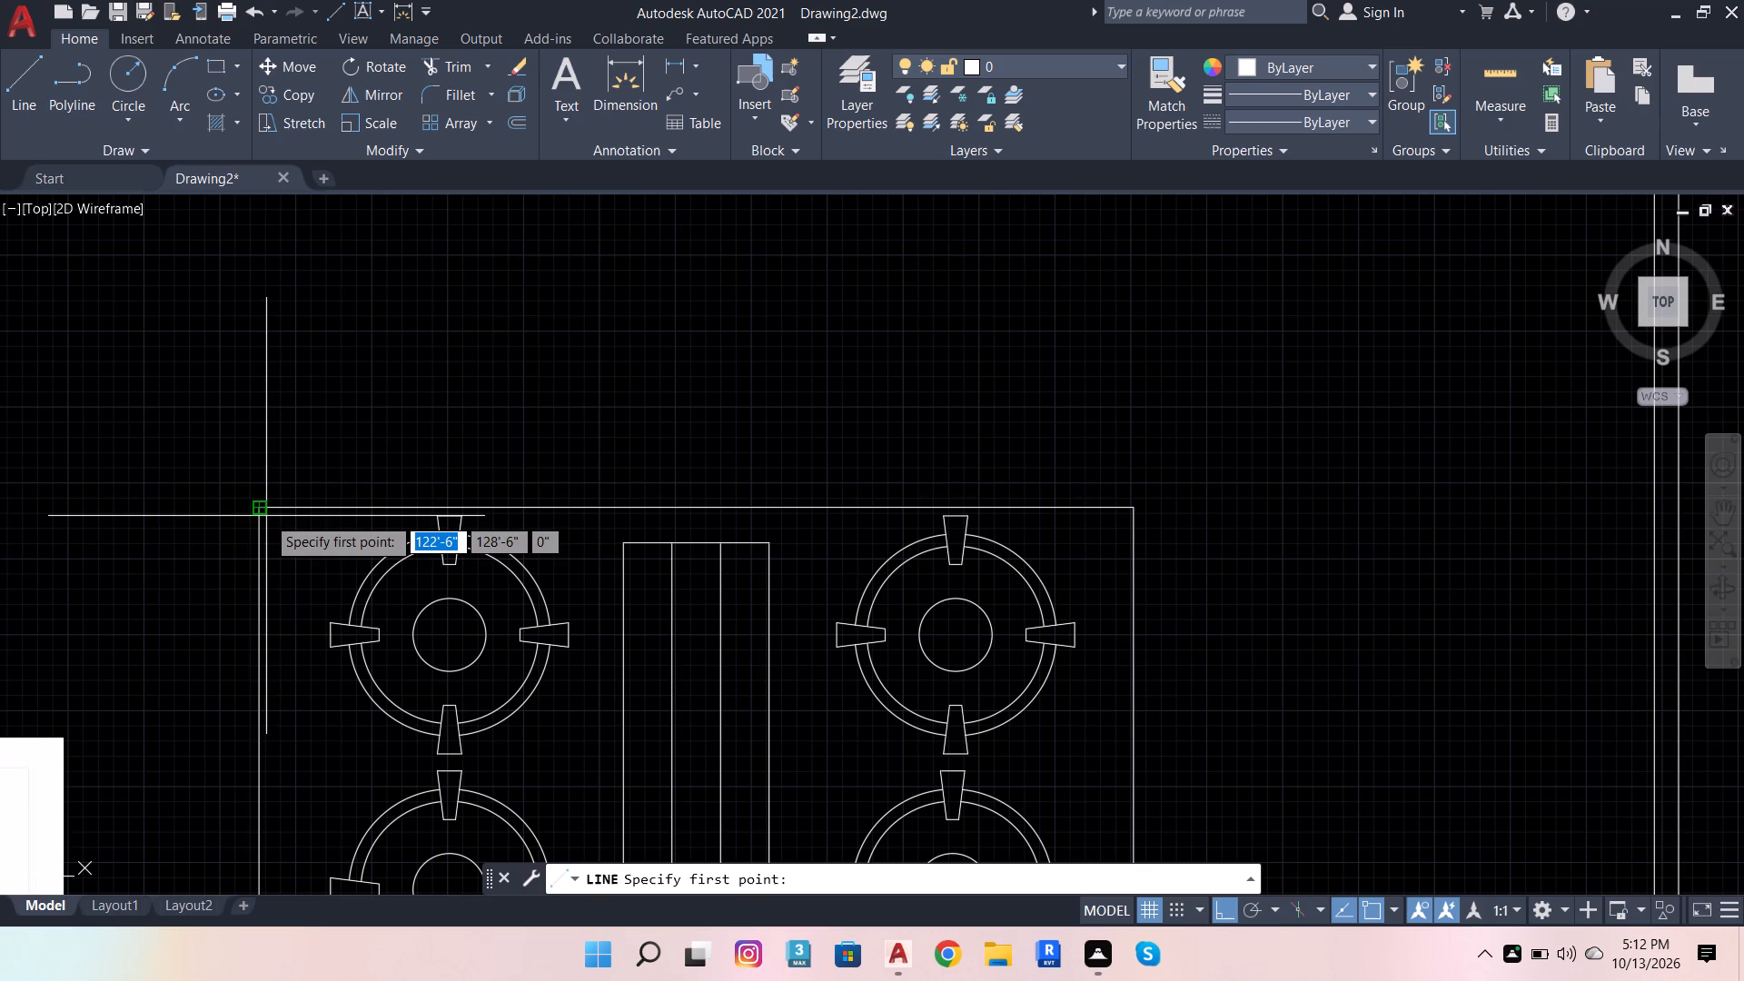
click(256, 591)
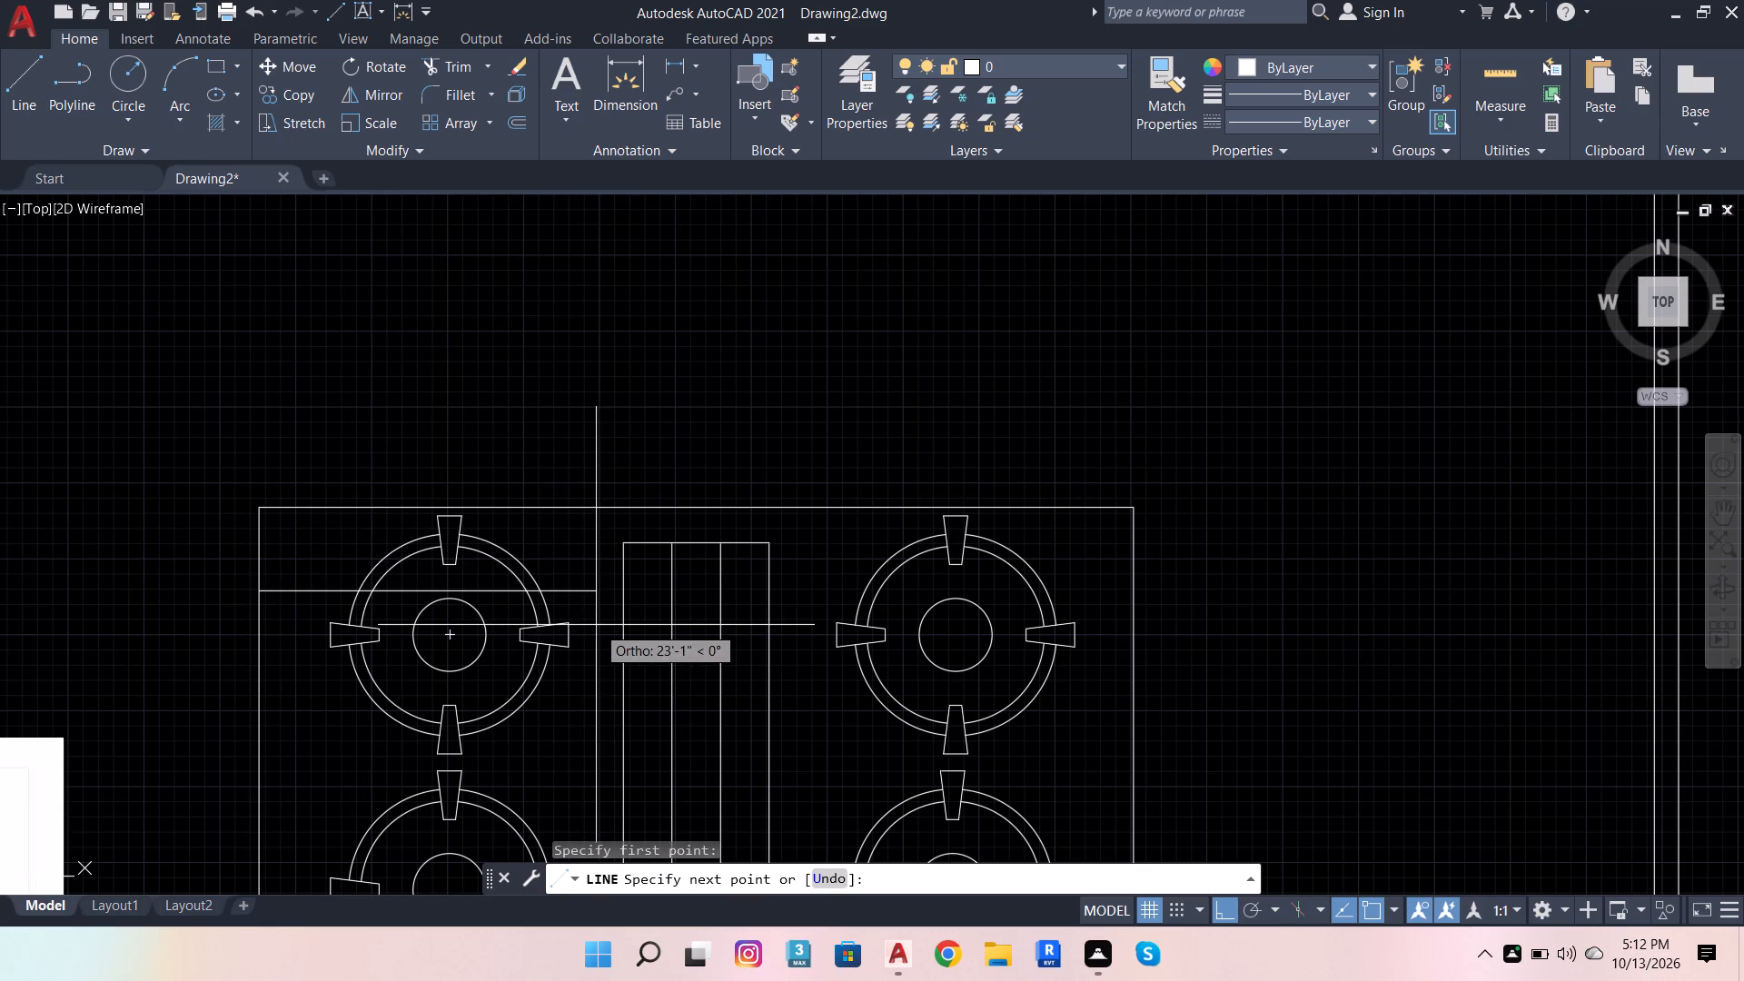
scroll(830, 592, up, 3)
scroll(830, 592, down, 3)
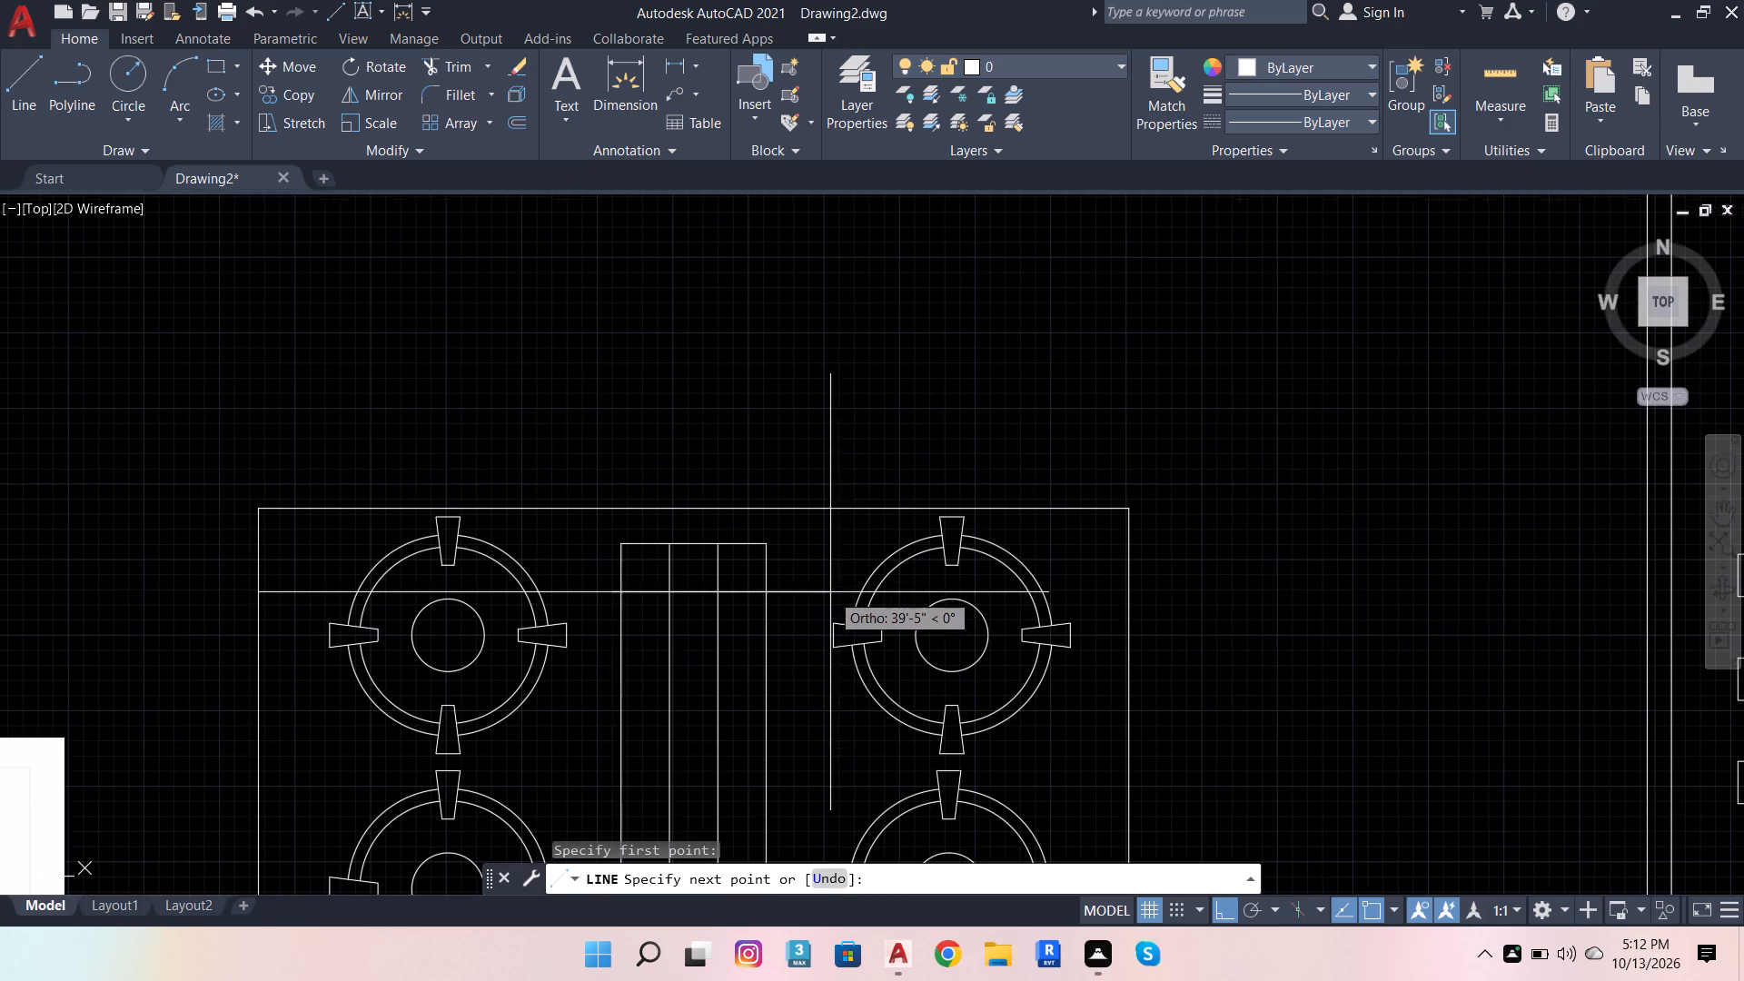
text(2'2)
key(Return)
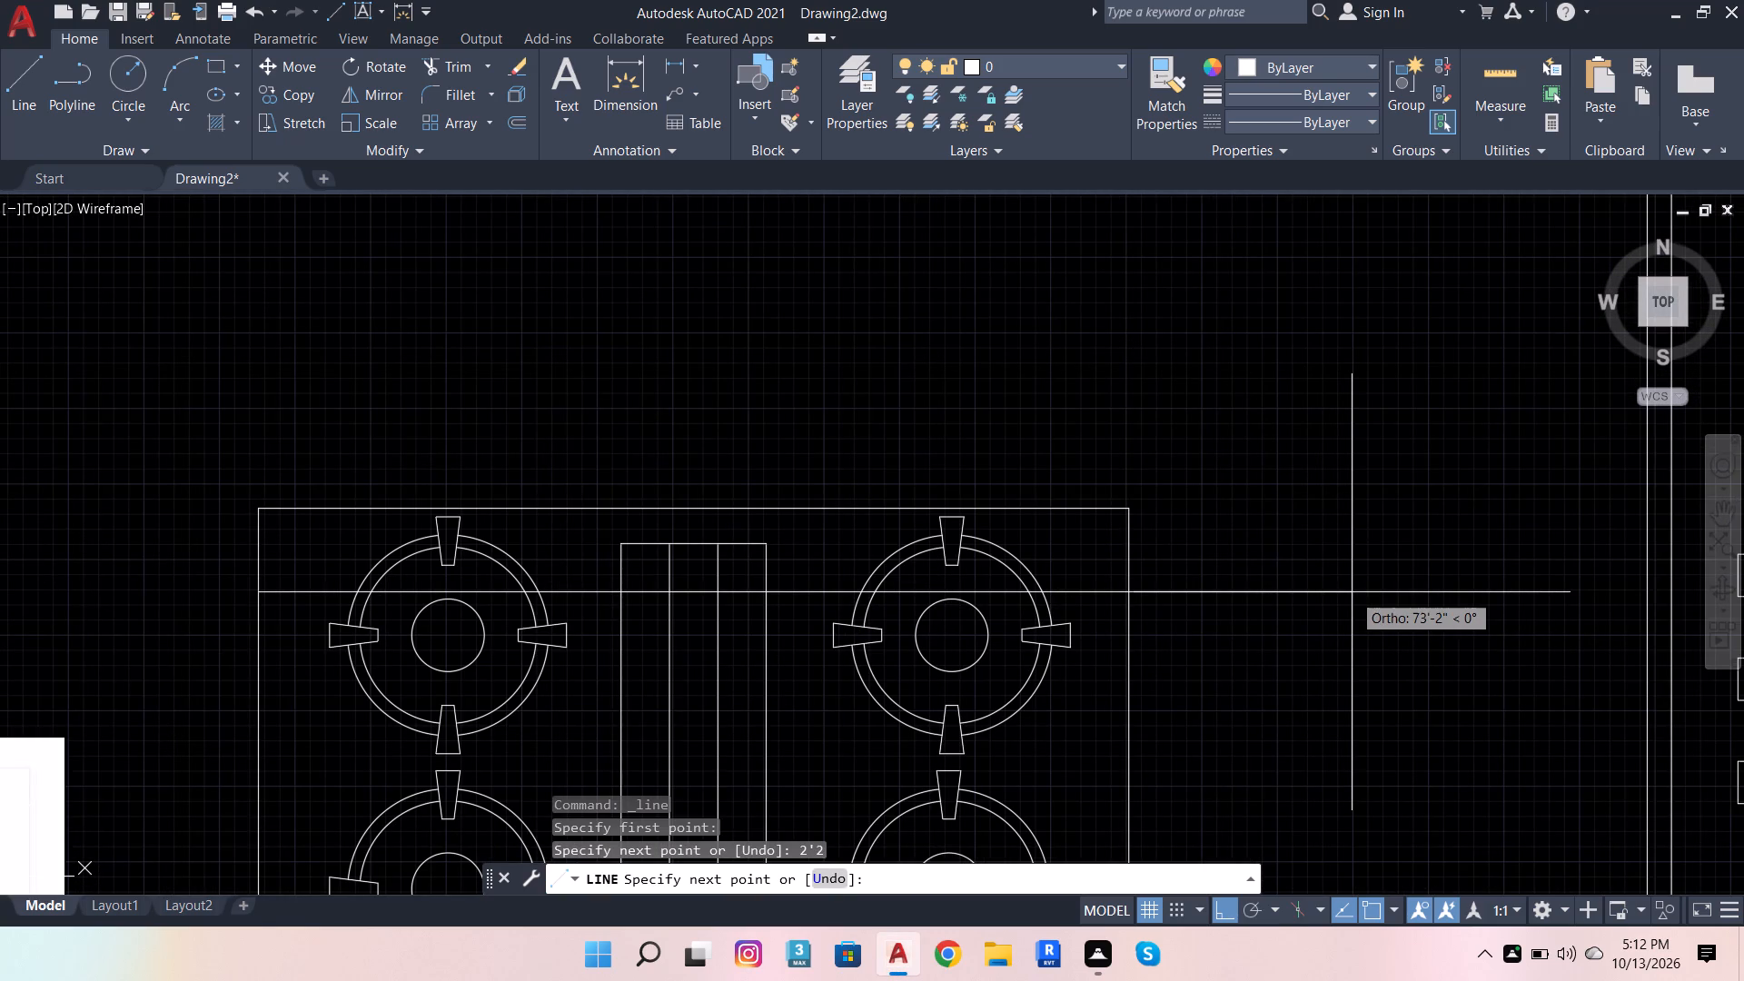
scroll(461, 382, down, 1)
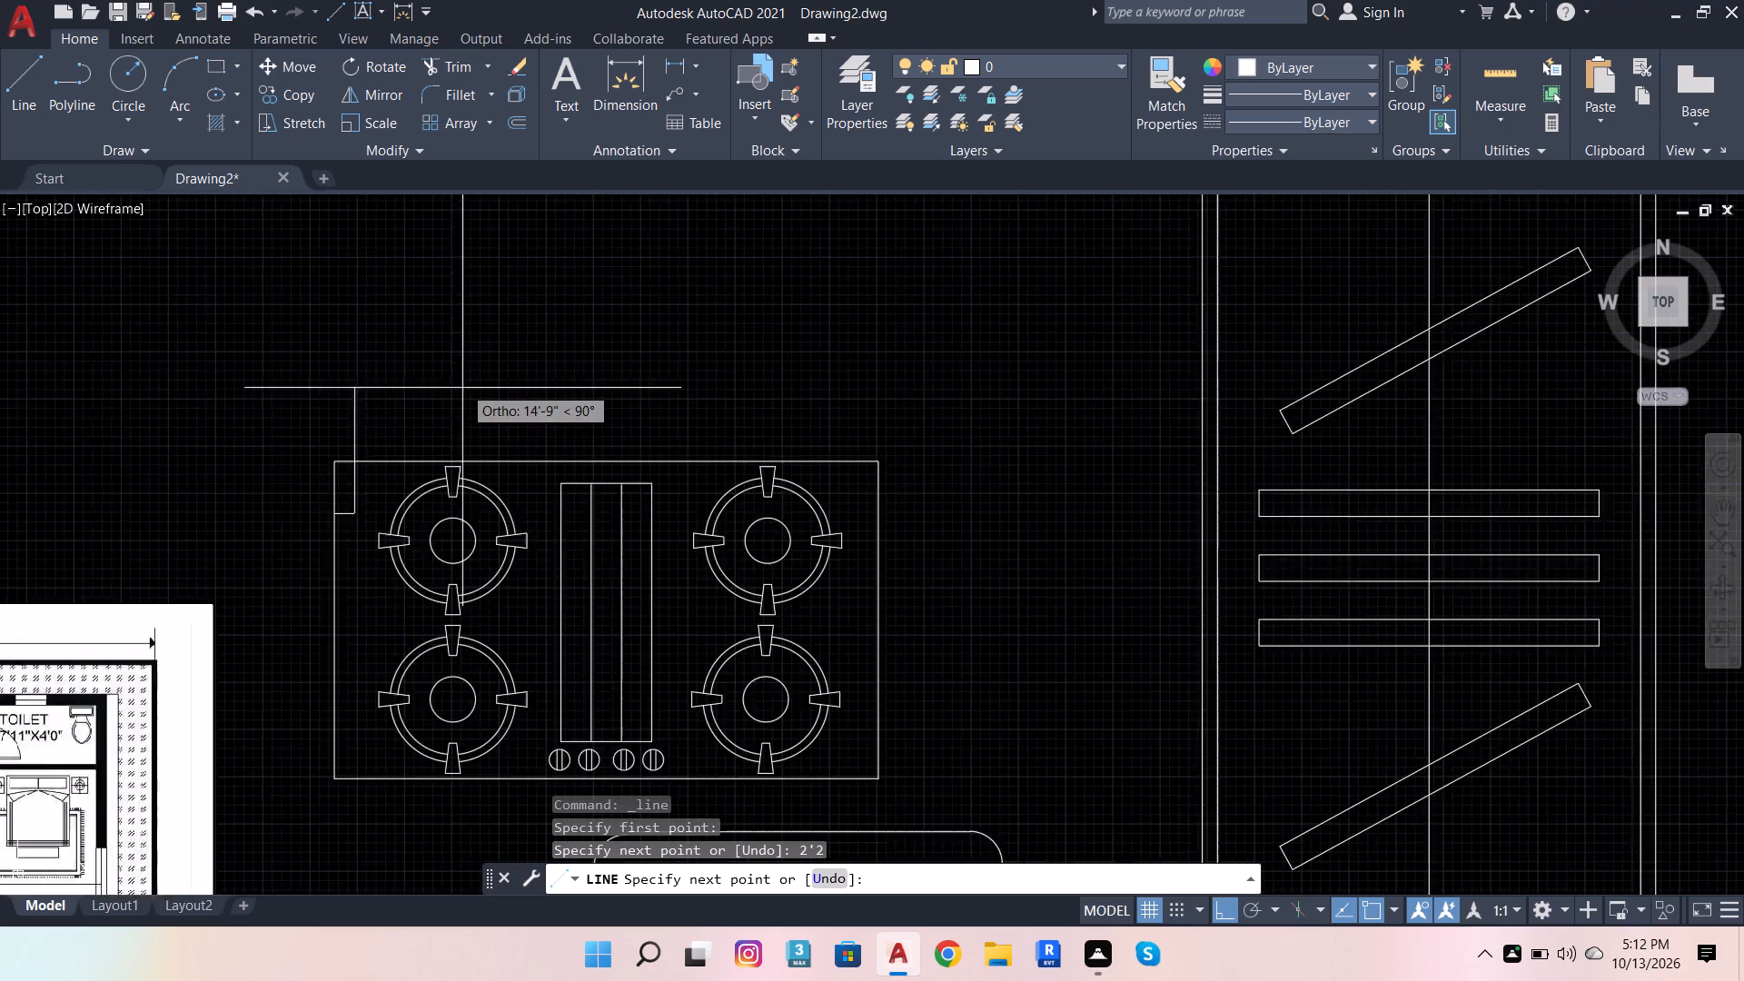
scroll(464, 395, down, 1)
key(space)
Open the toilet block below the stove in the Block Editor.
scroll(623, 691, up, 2)
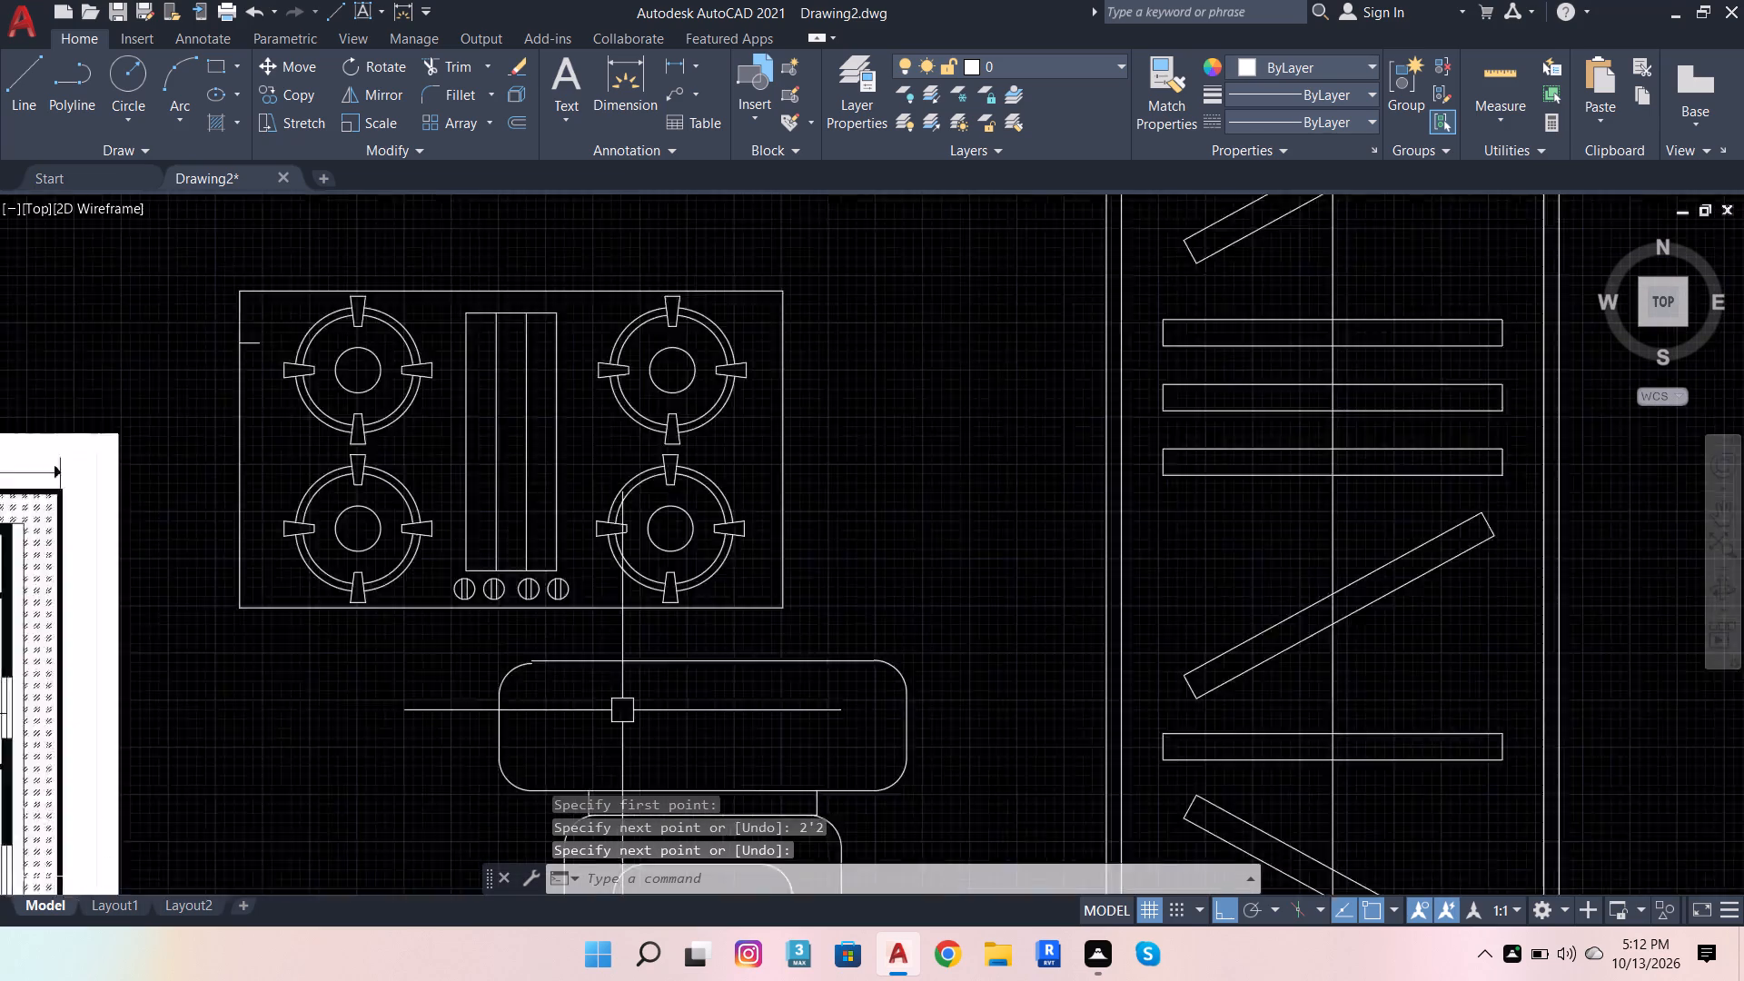
scroll(537, 670, up, 1)
click(560, 616)
scroll(782, 577, down, 1)
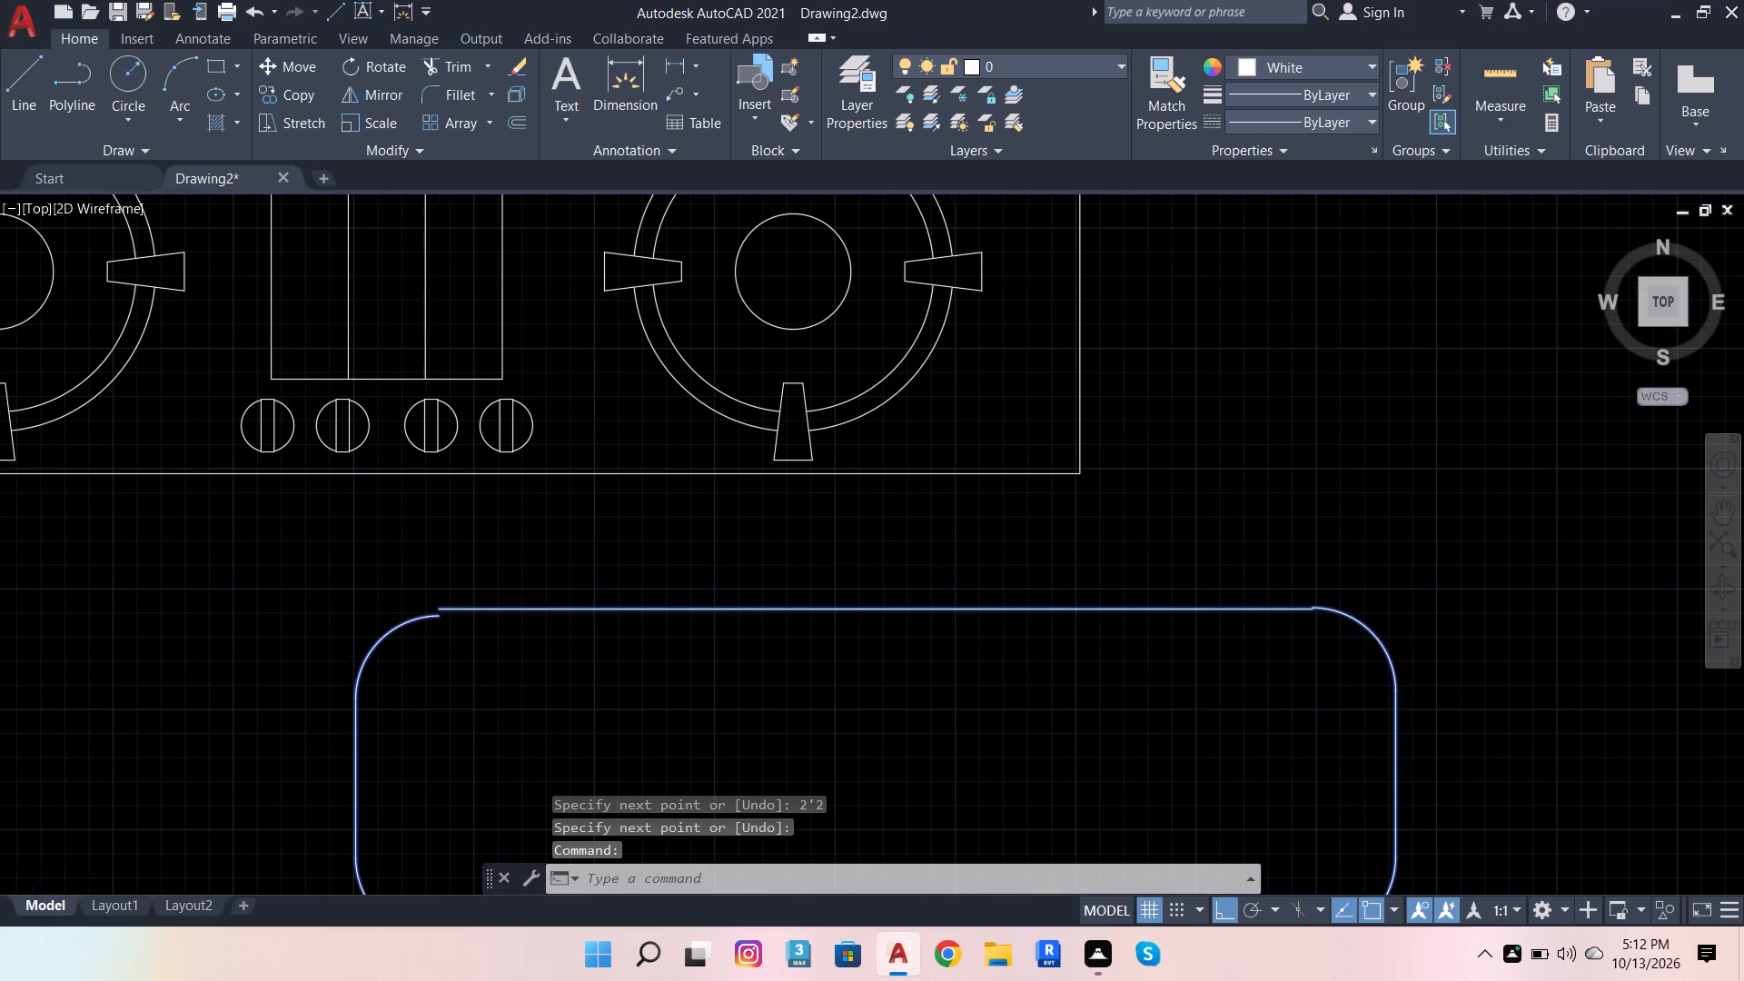
scroll(782, 577, down, 1)
scroll(718, 608, up, 2)
double_click(734, 555)
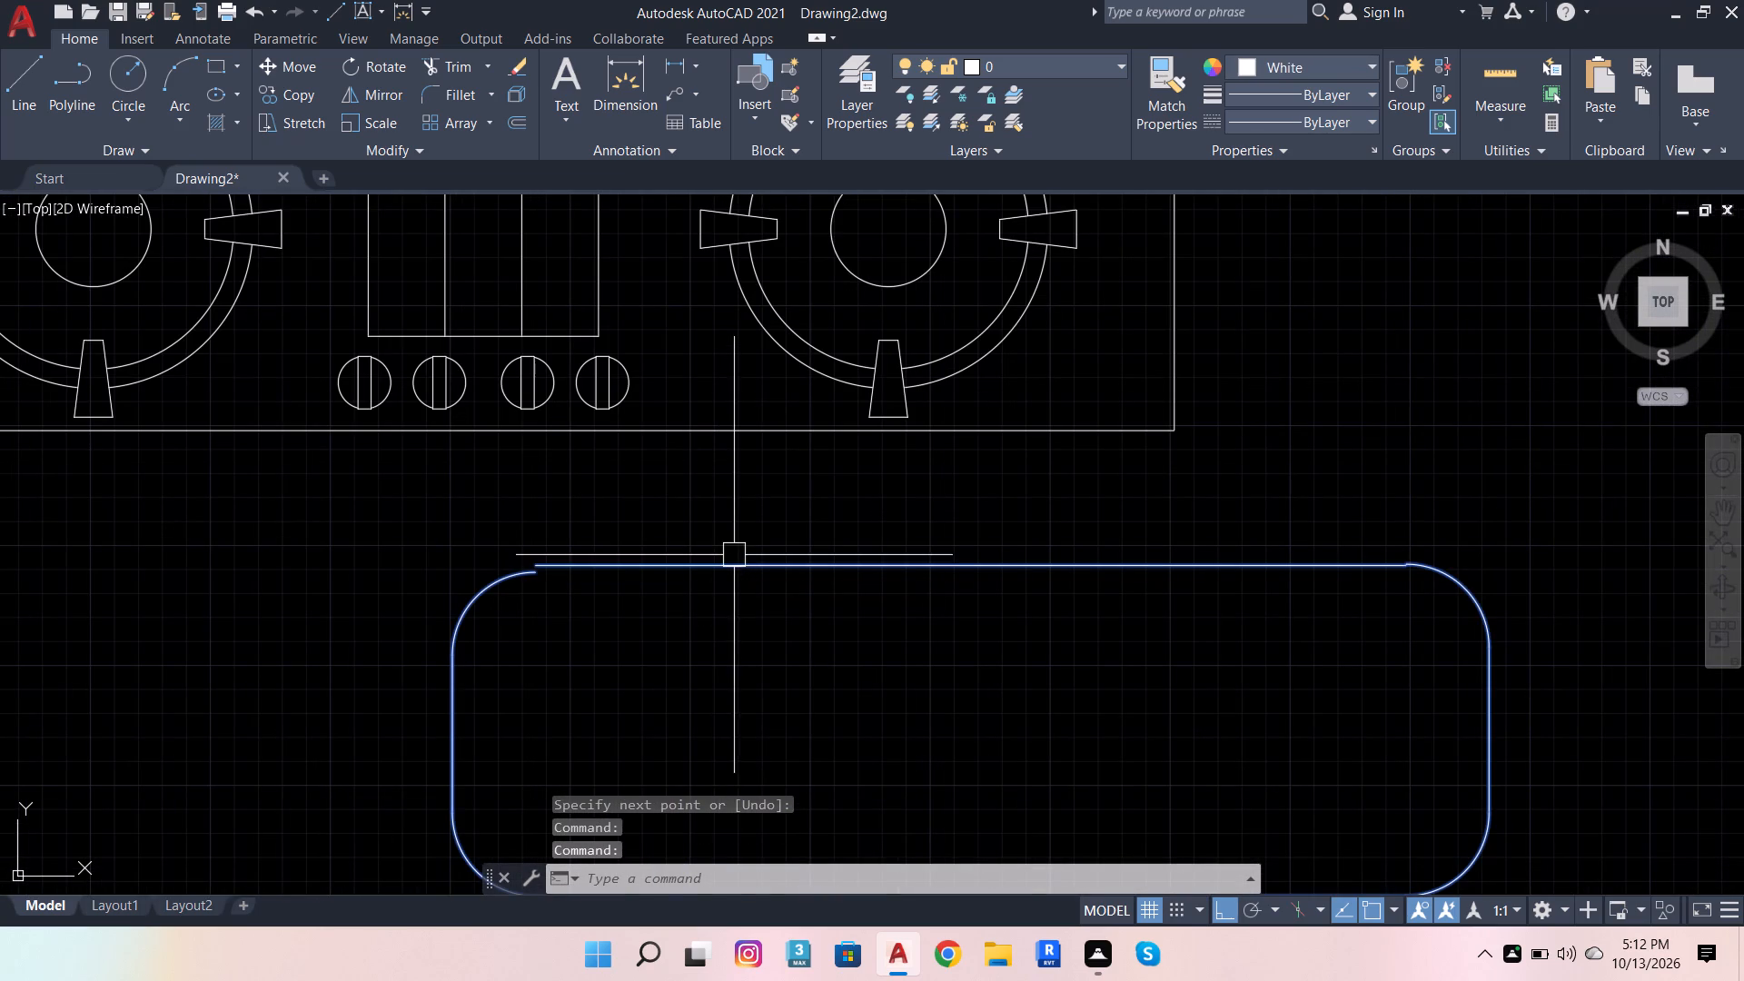
double_click(709, 569)
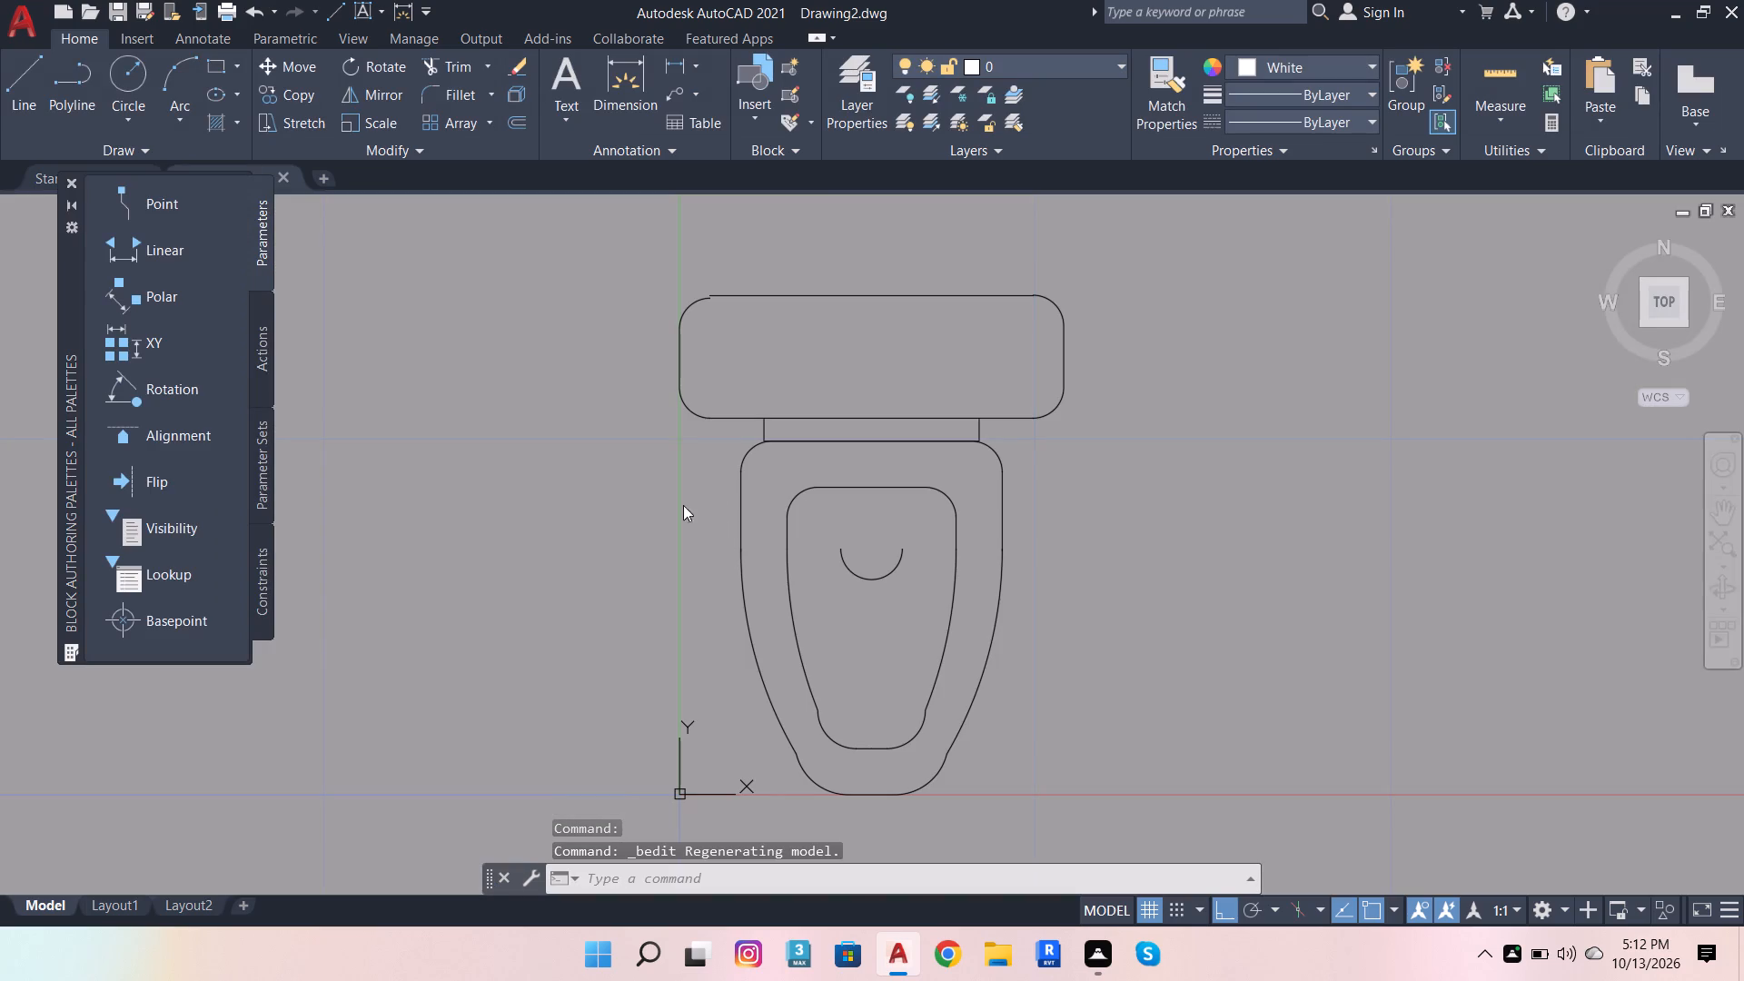
Delete the straight upper edge line of the toilet's cistern between its two rounded corners.
scroll(865, 265, up, 2)
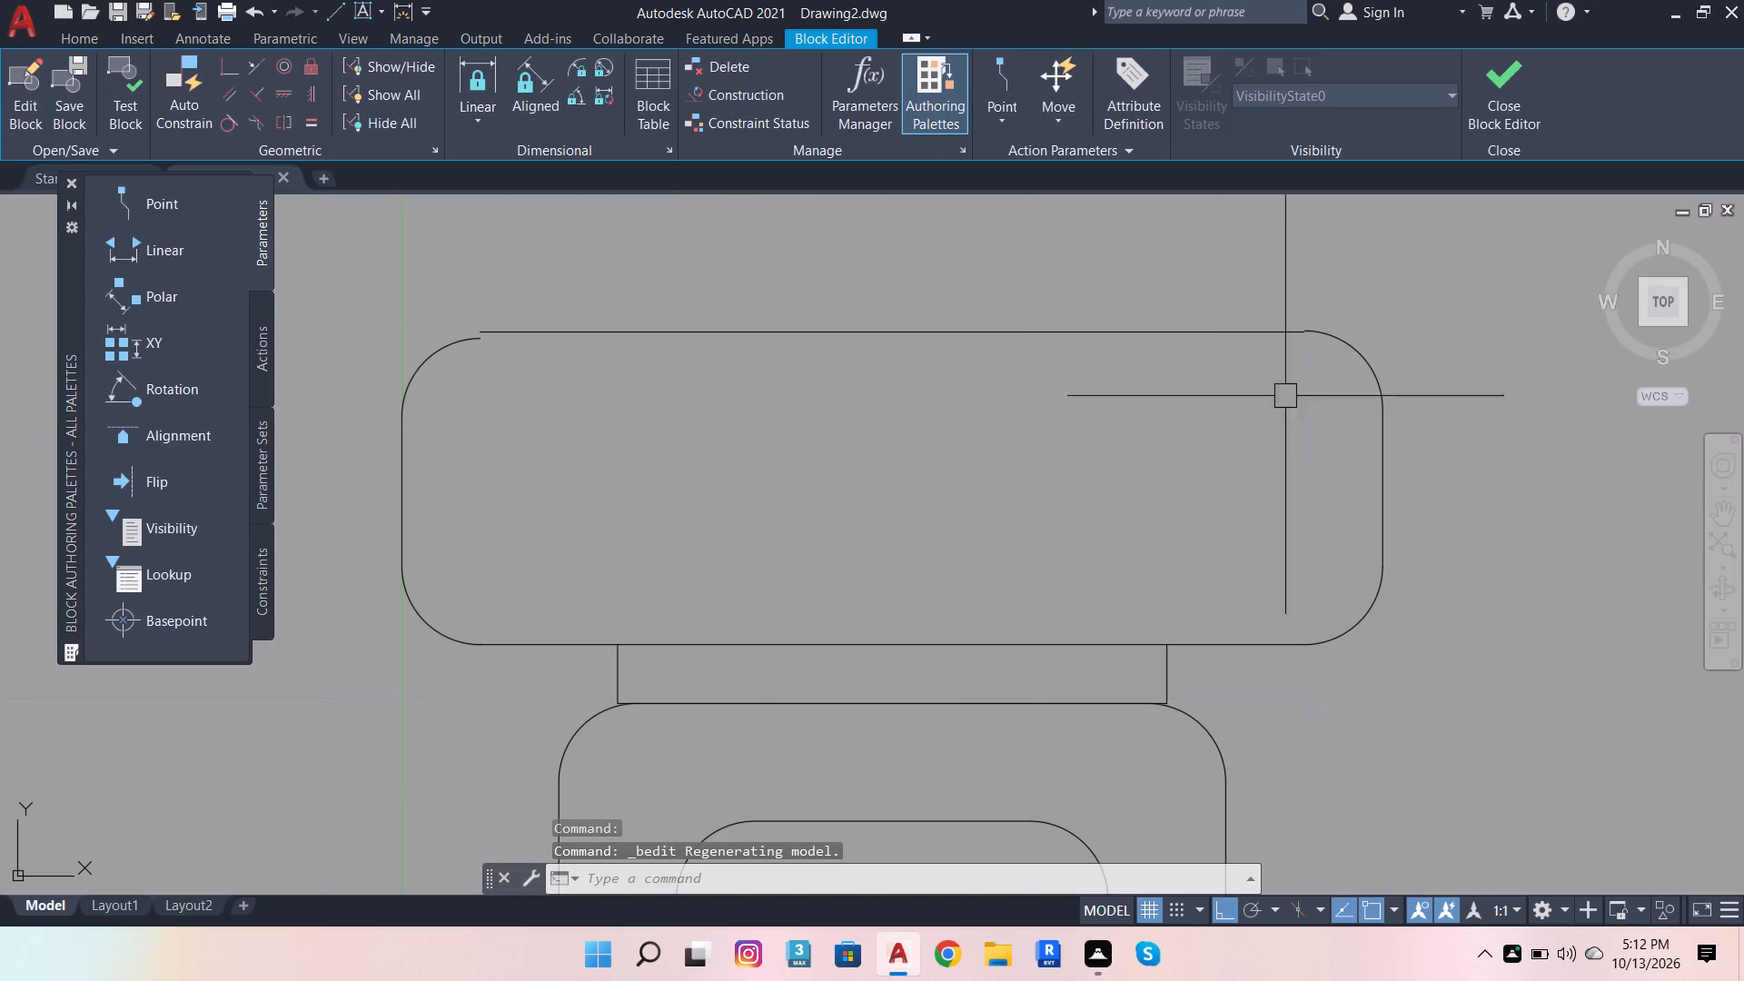
scroll(1302, 343, up, 2)
click(1260, 322)
key(Delete)
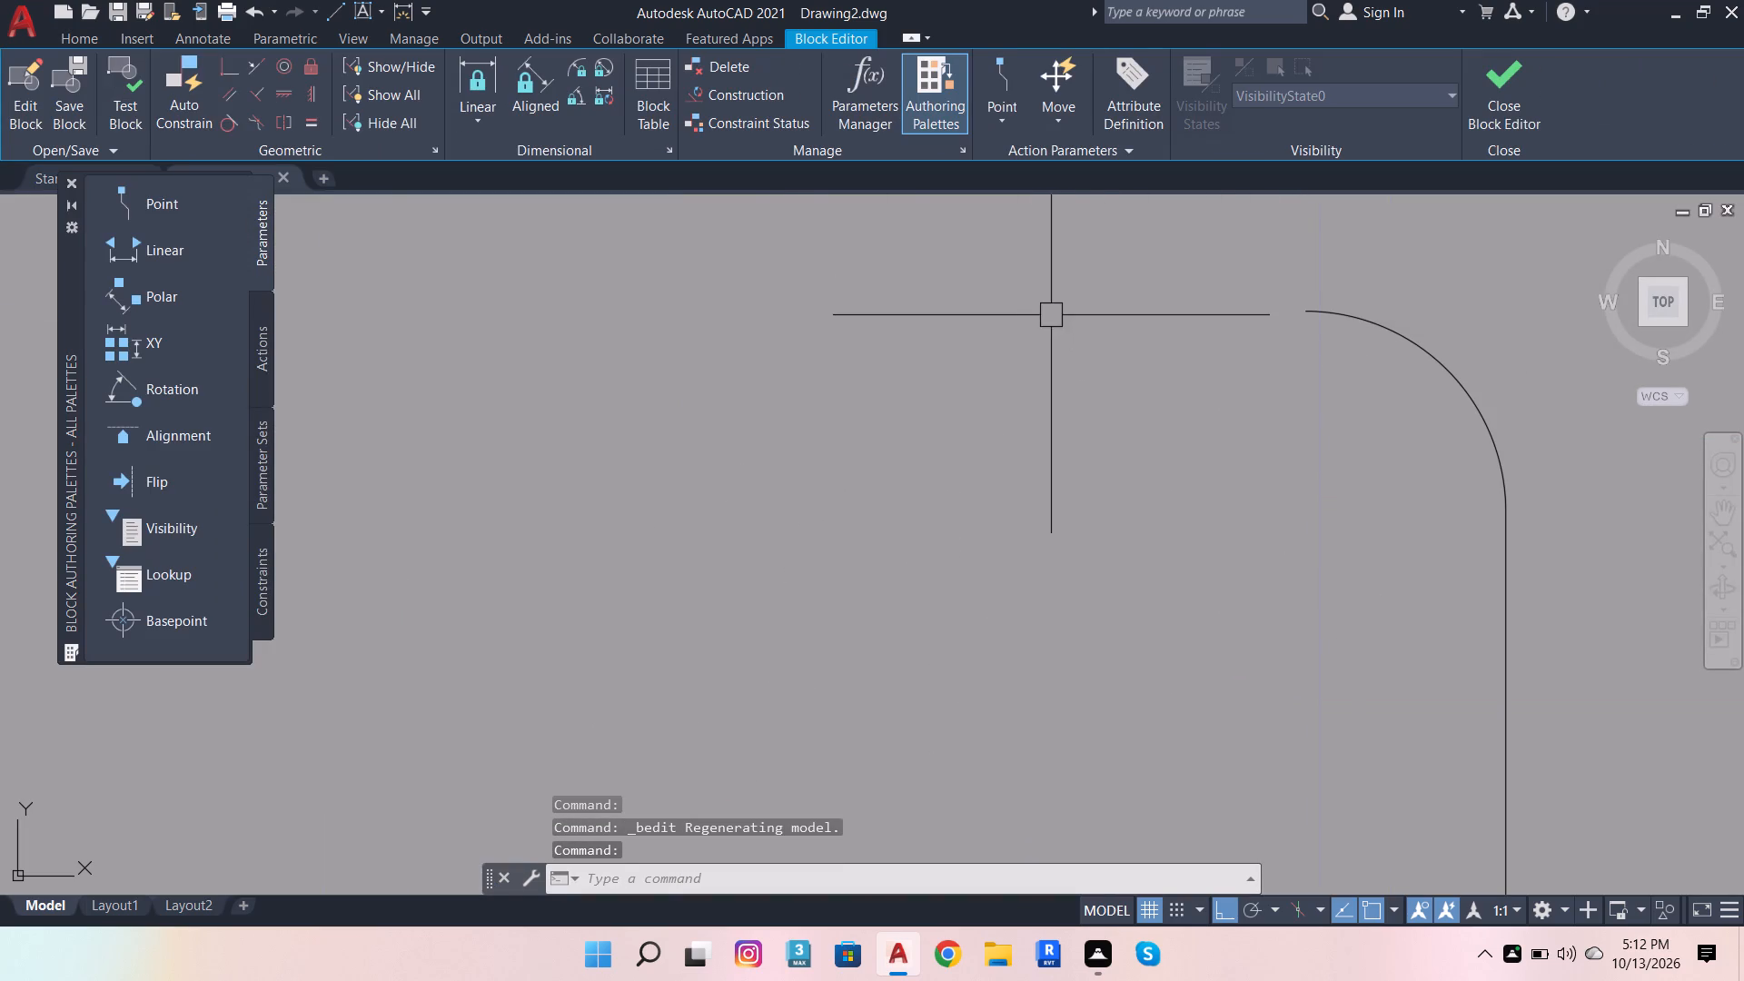
scroll(1255, 376, down, 3)
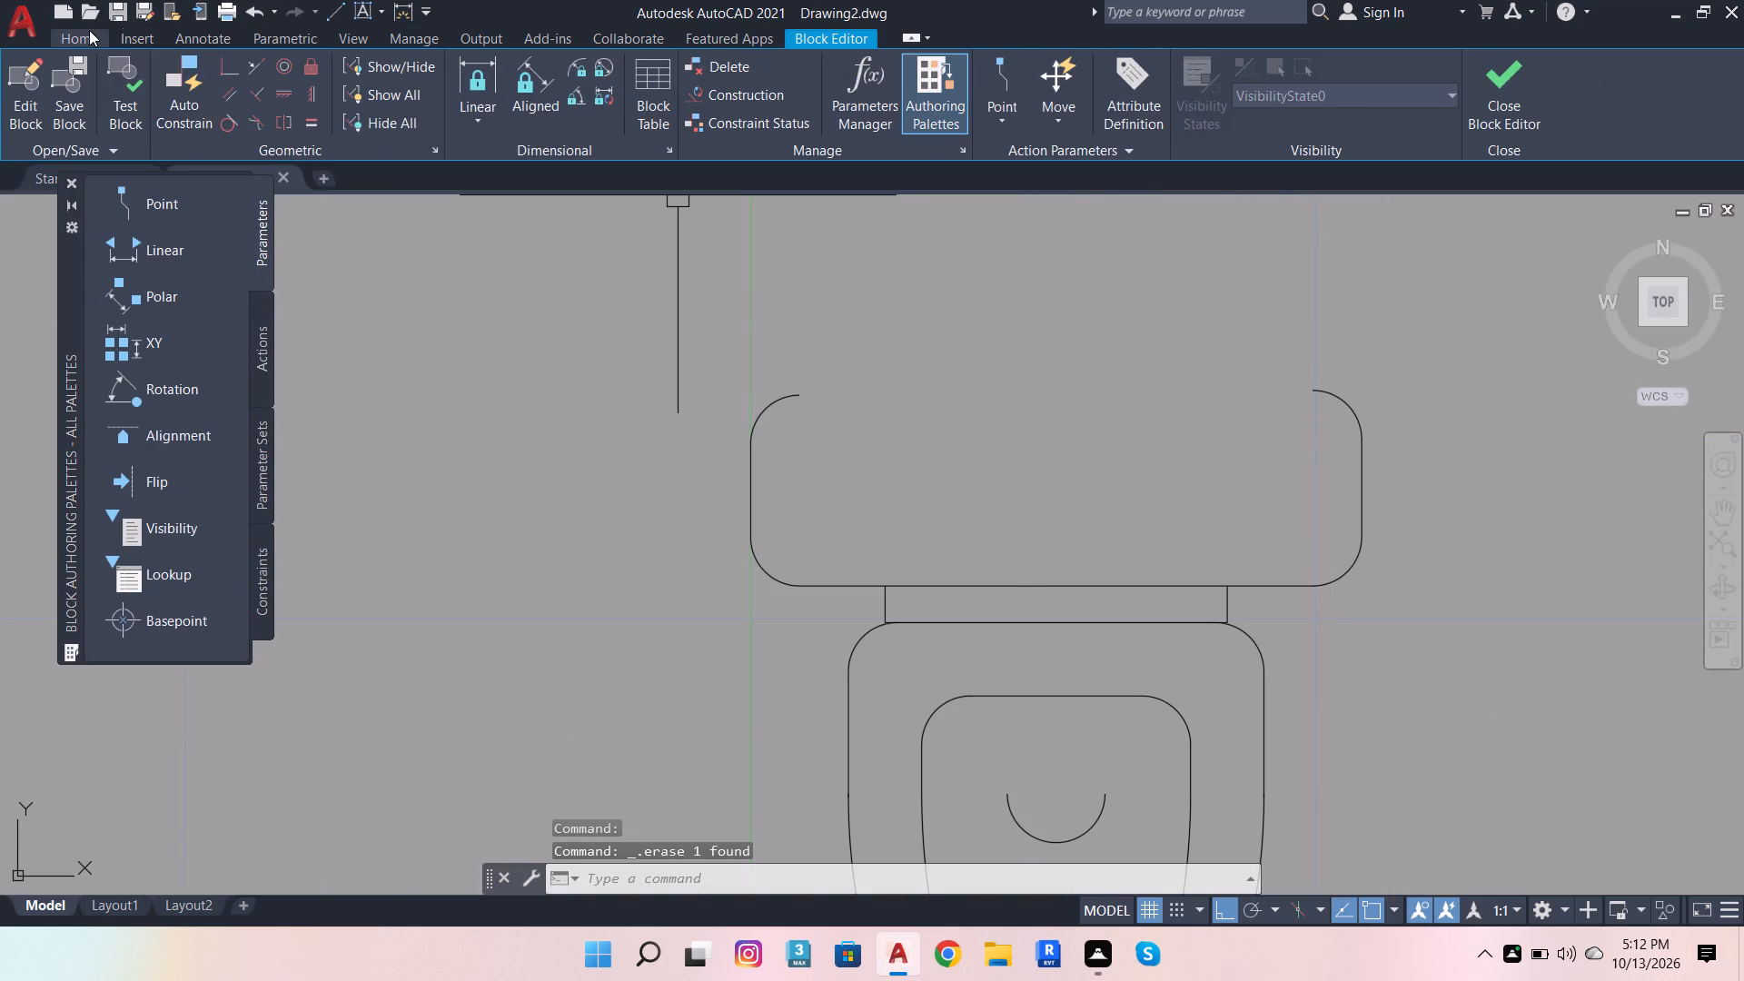
Draw a line across the open upper edge of the toilet's cistern, joining the ends of its two rounded corners.
click(89, 30)
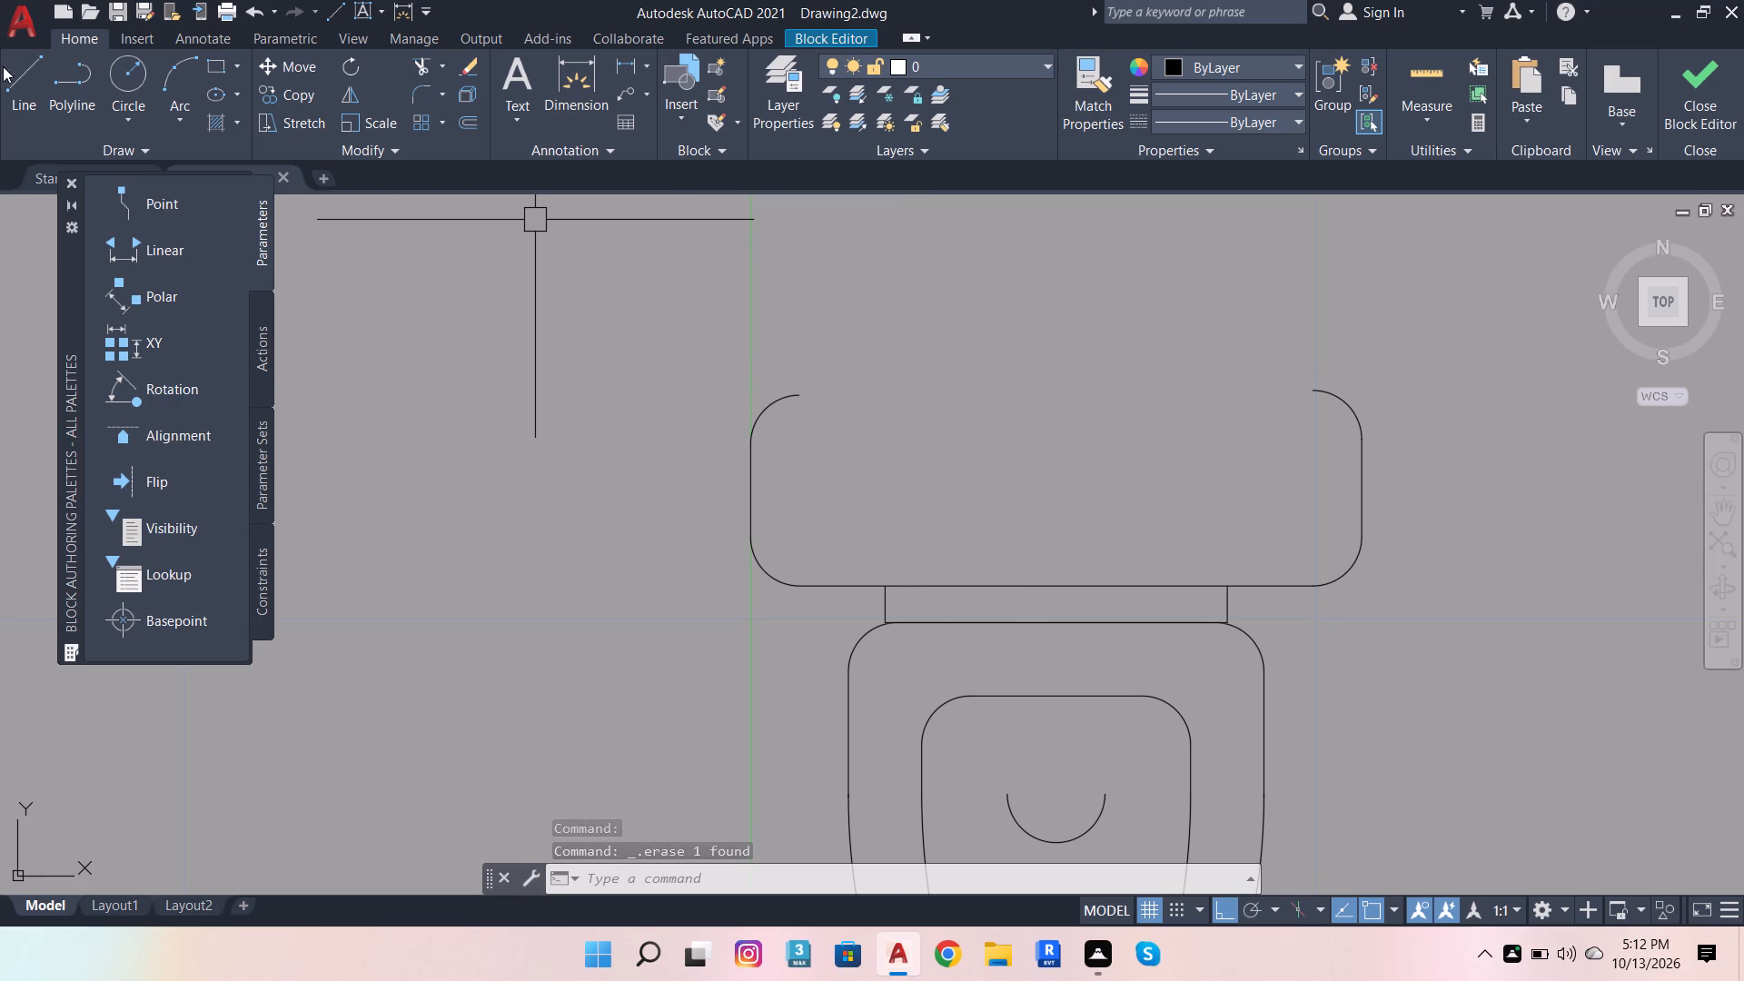
click(11, 77)
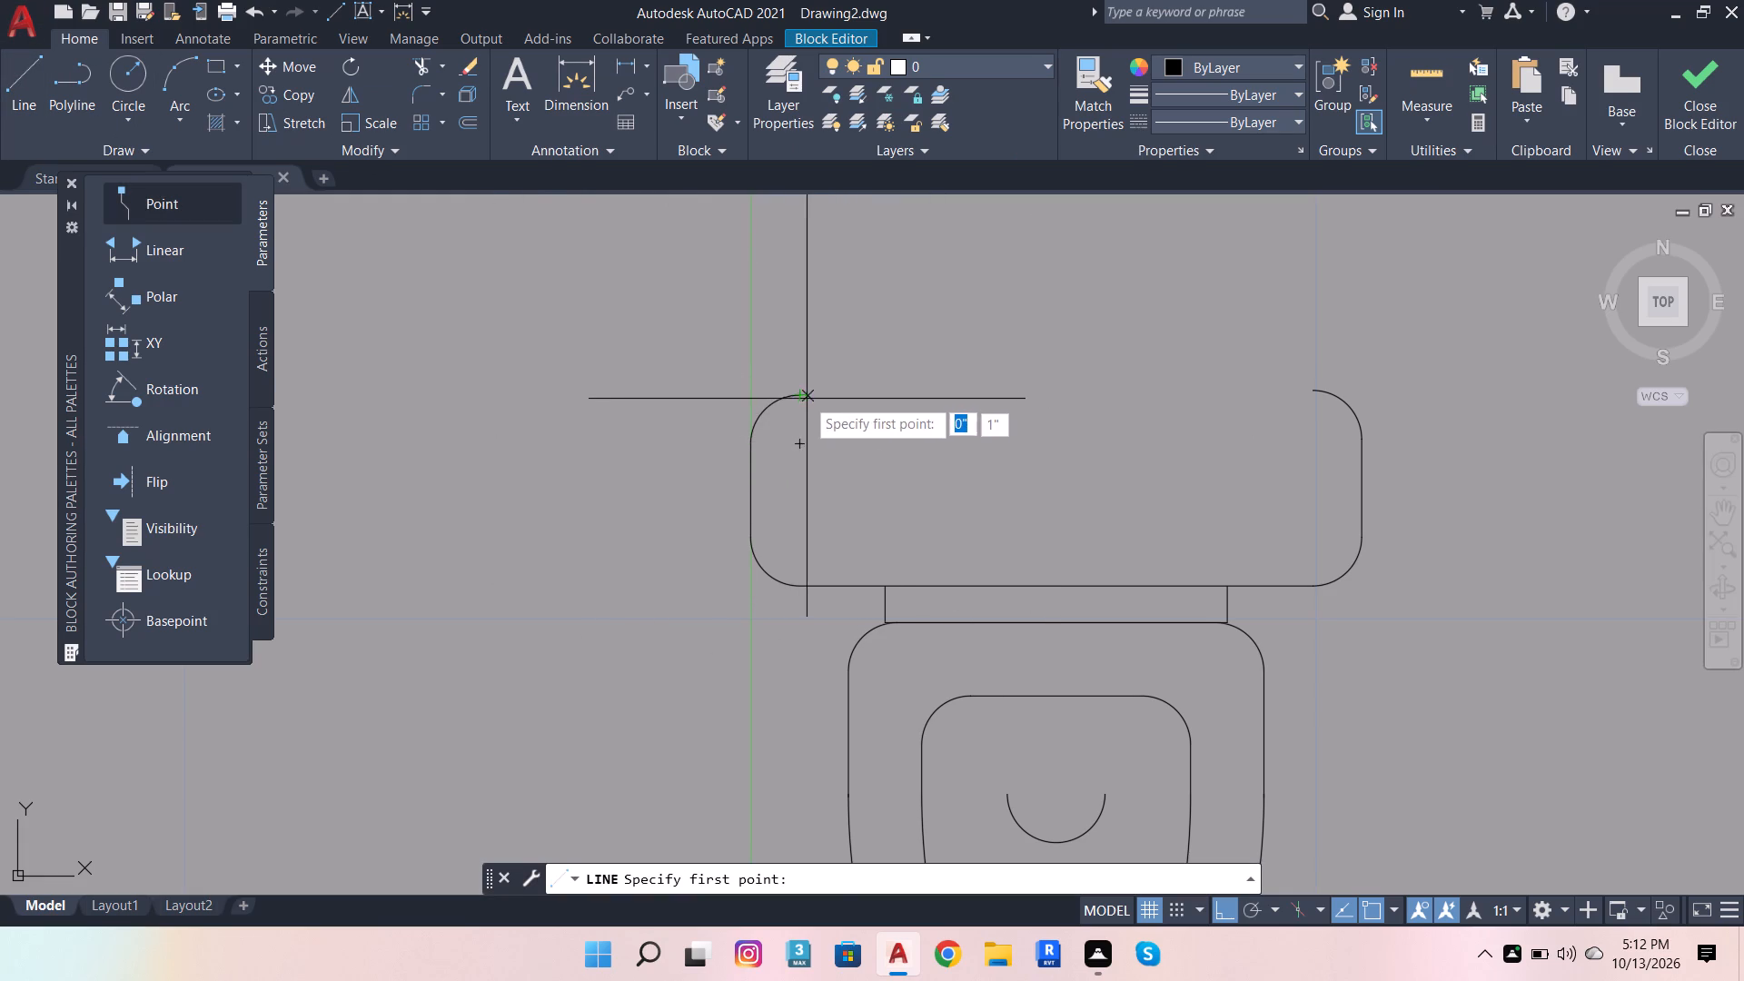
click(798, 397)
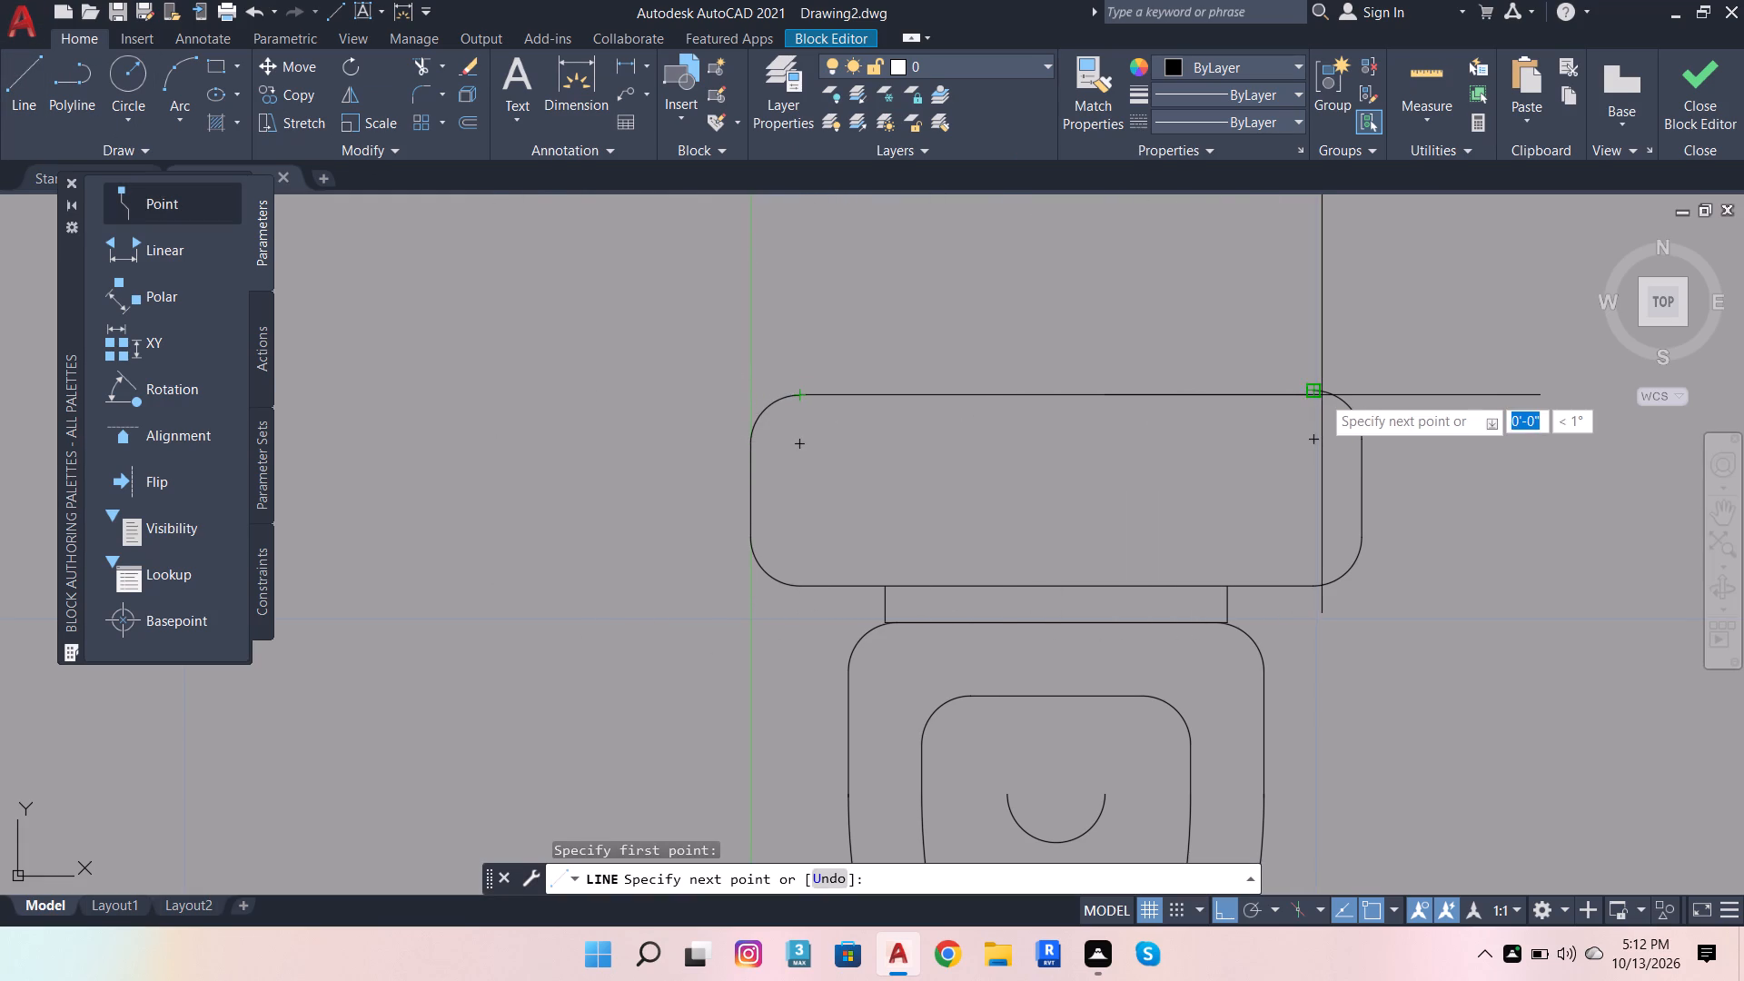
click(1322, 395)
key(space)
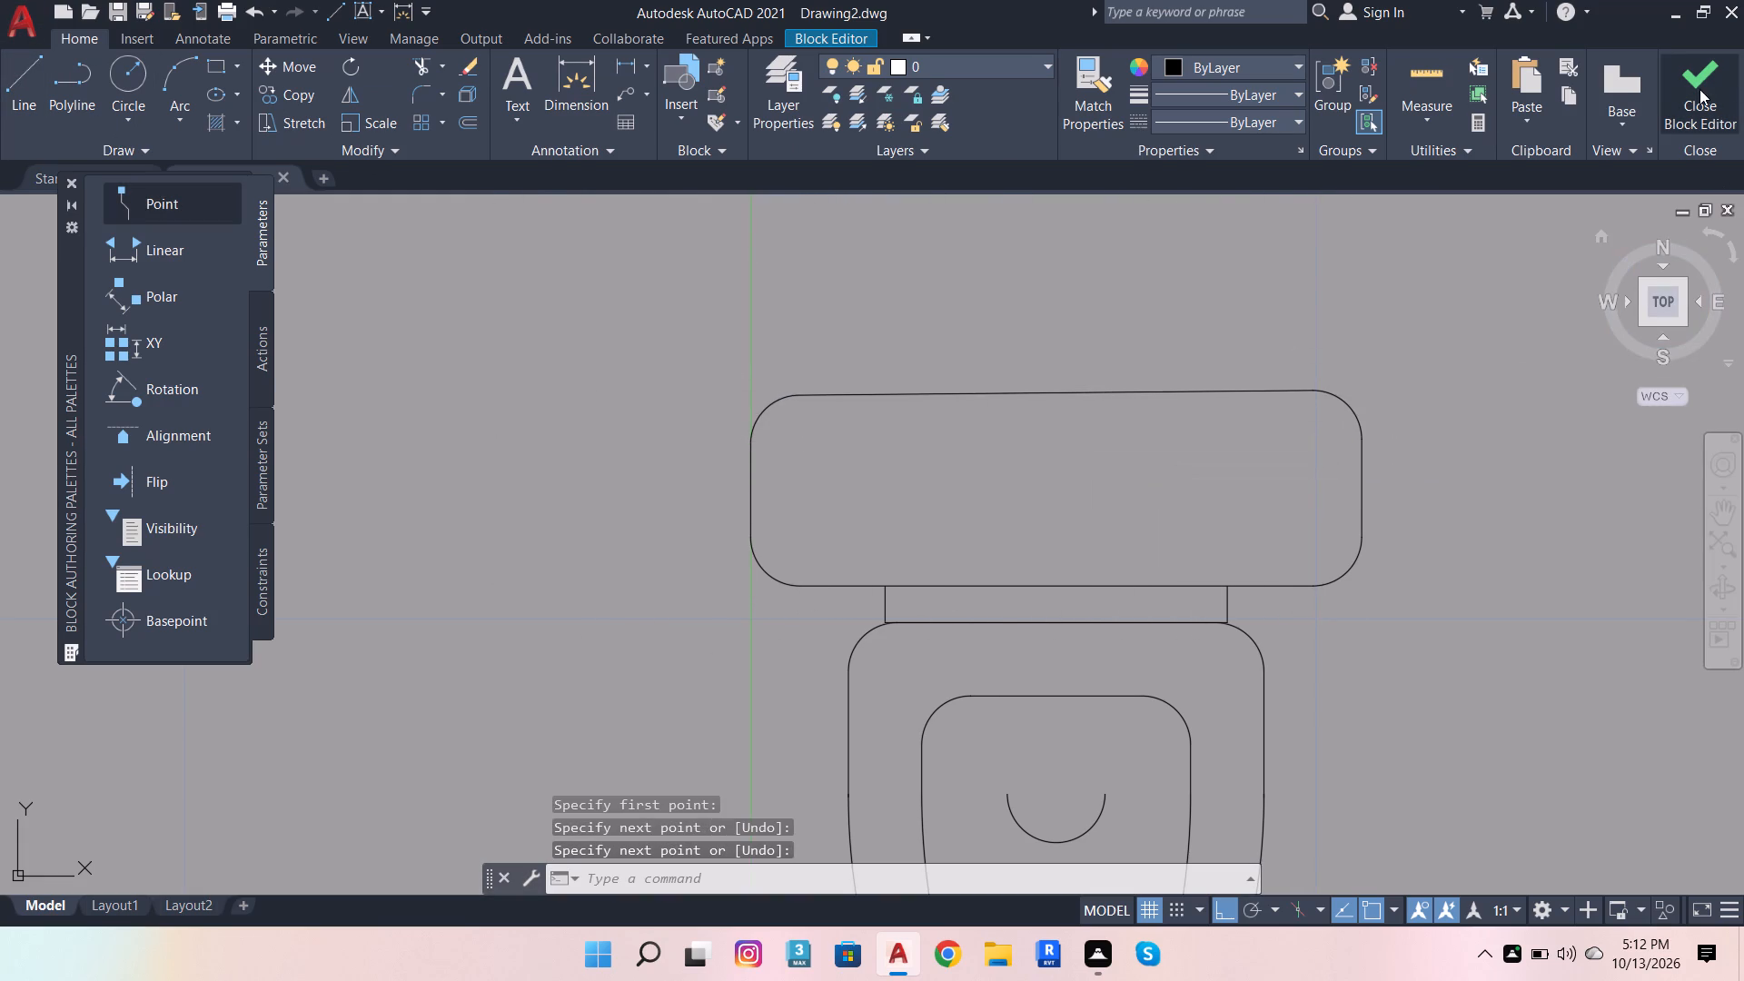
Close the Block Editor and save the changes to the toilet block.
click(1699, 89)
click(775, 422)
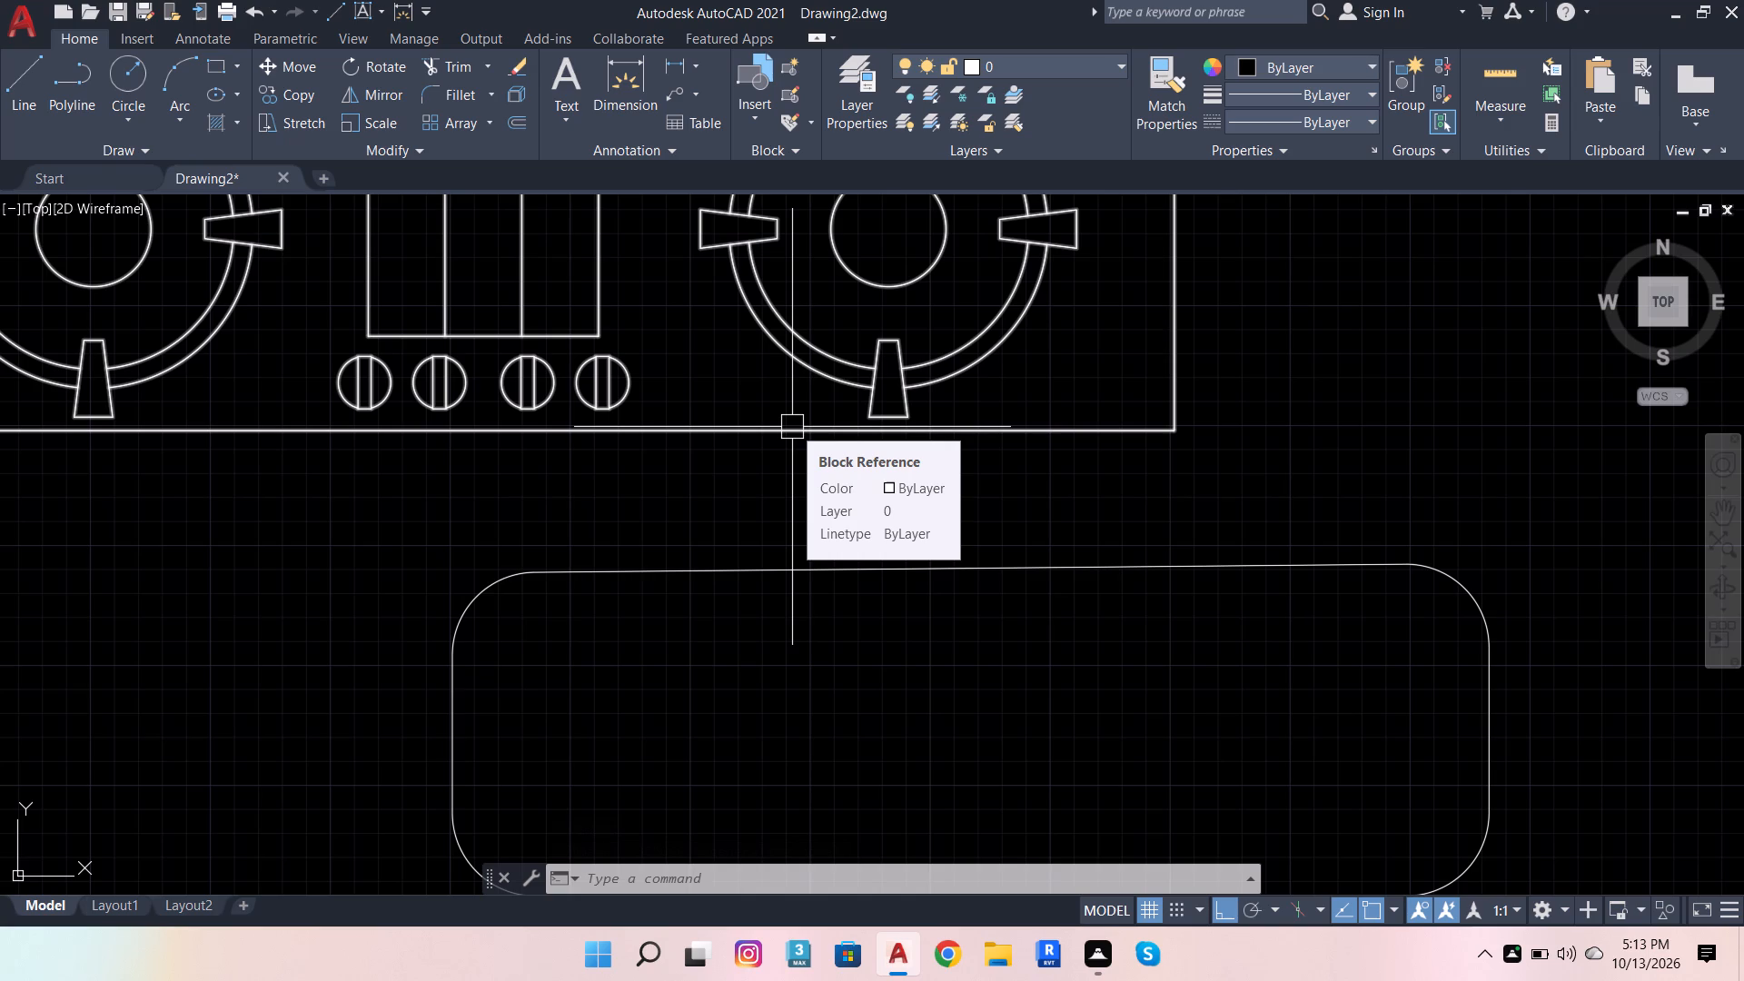
Draw a 1'6 horizontal line inward from the left edge of the toilet's cistern, near its upper corner.
scroll(750, 633, down, 2)
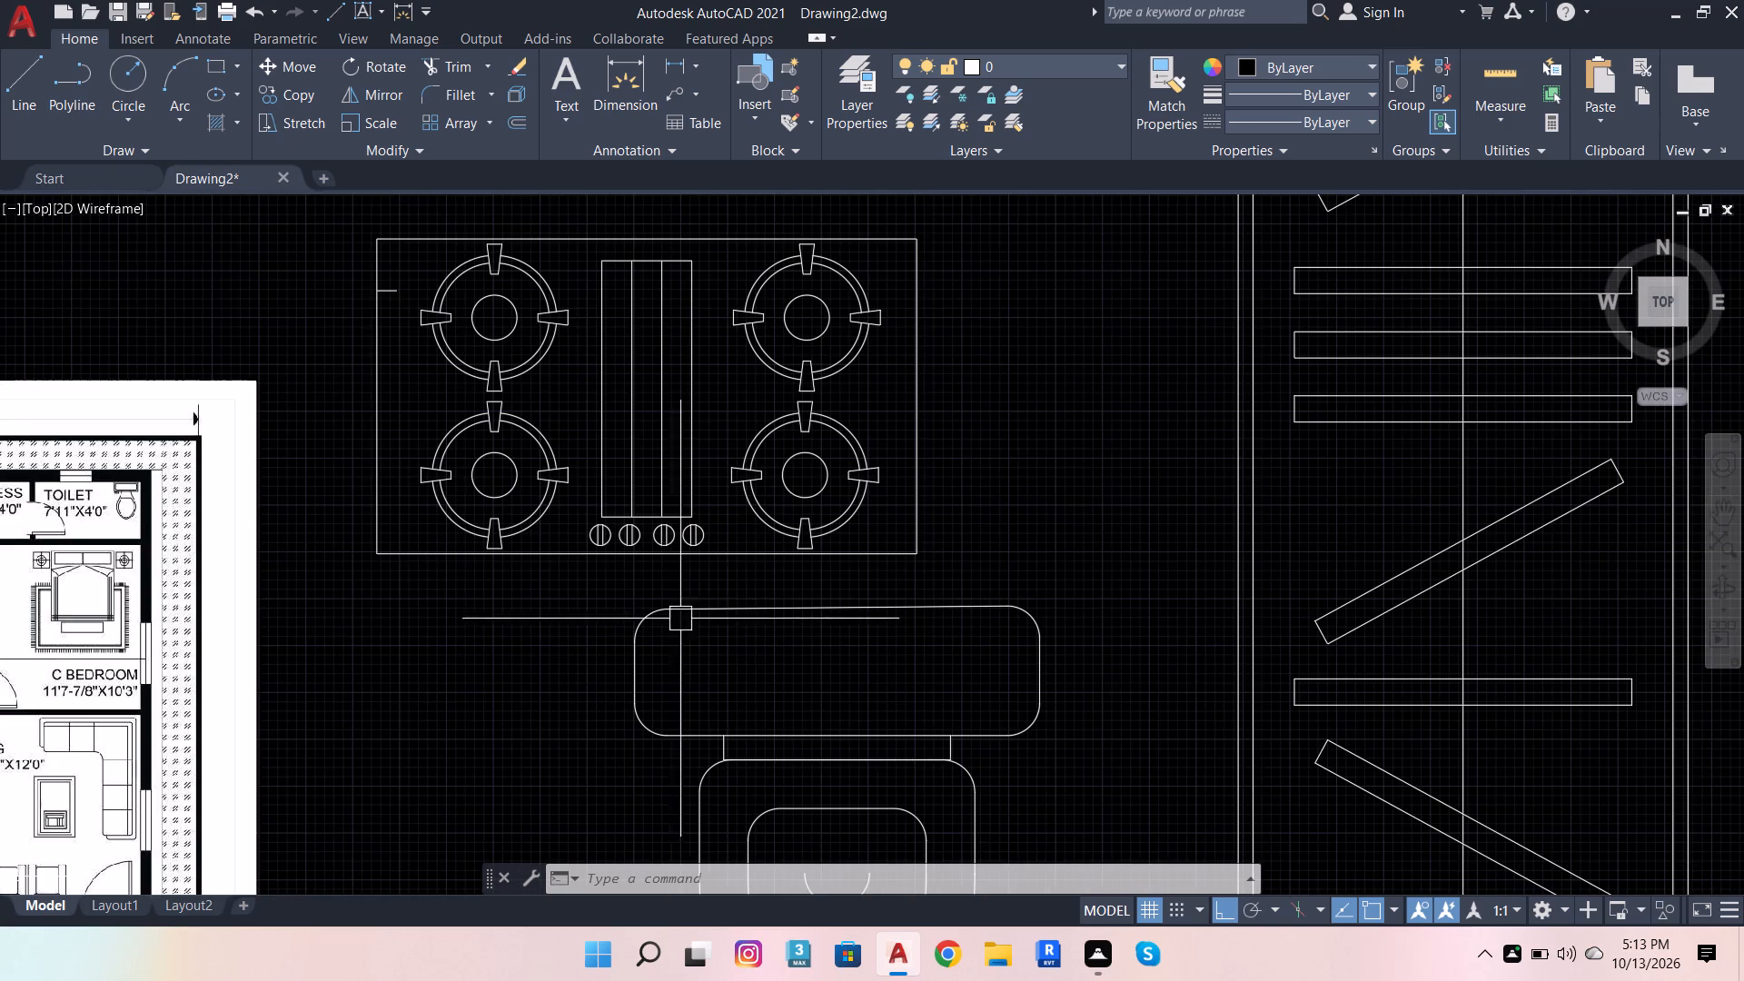
click(14, 86)
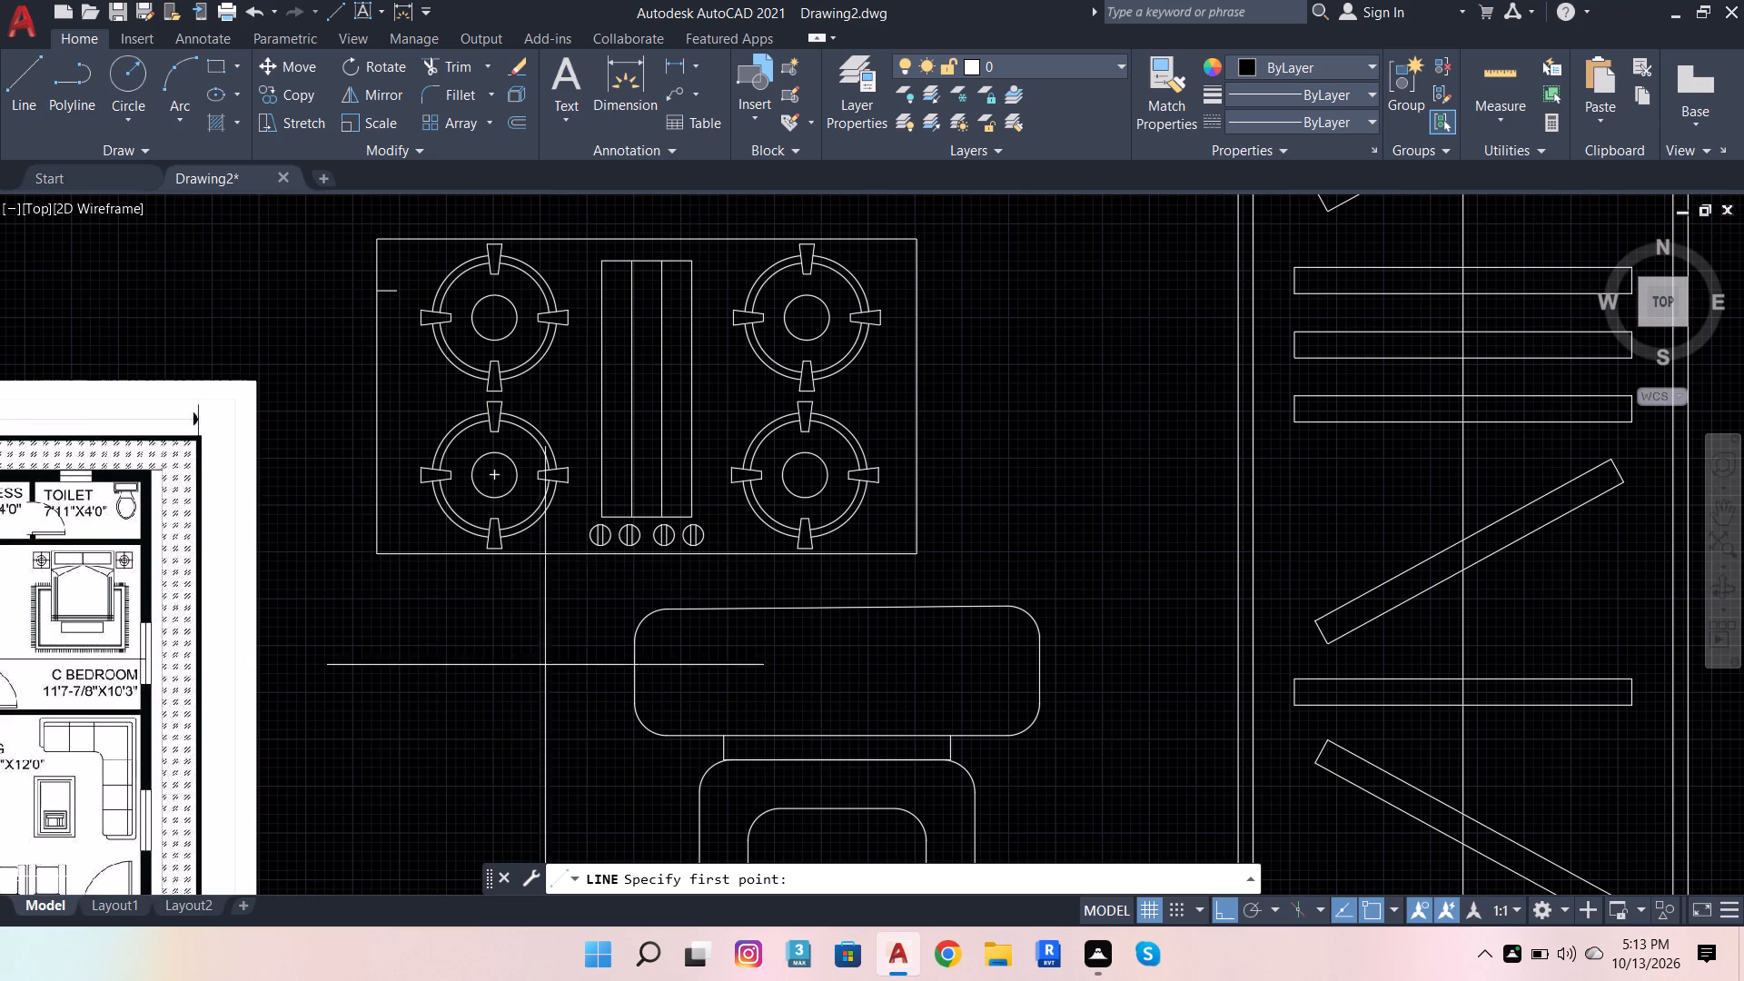
click(641, 644)
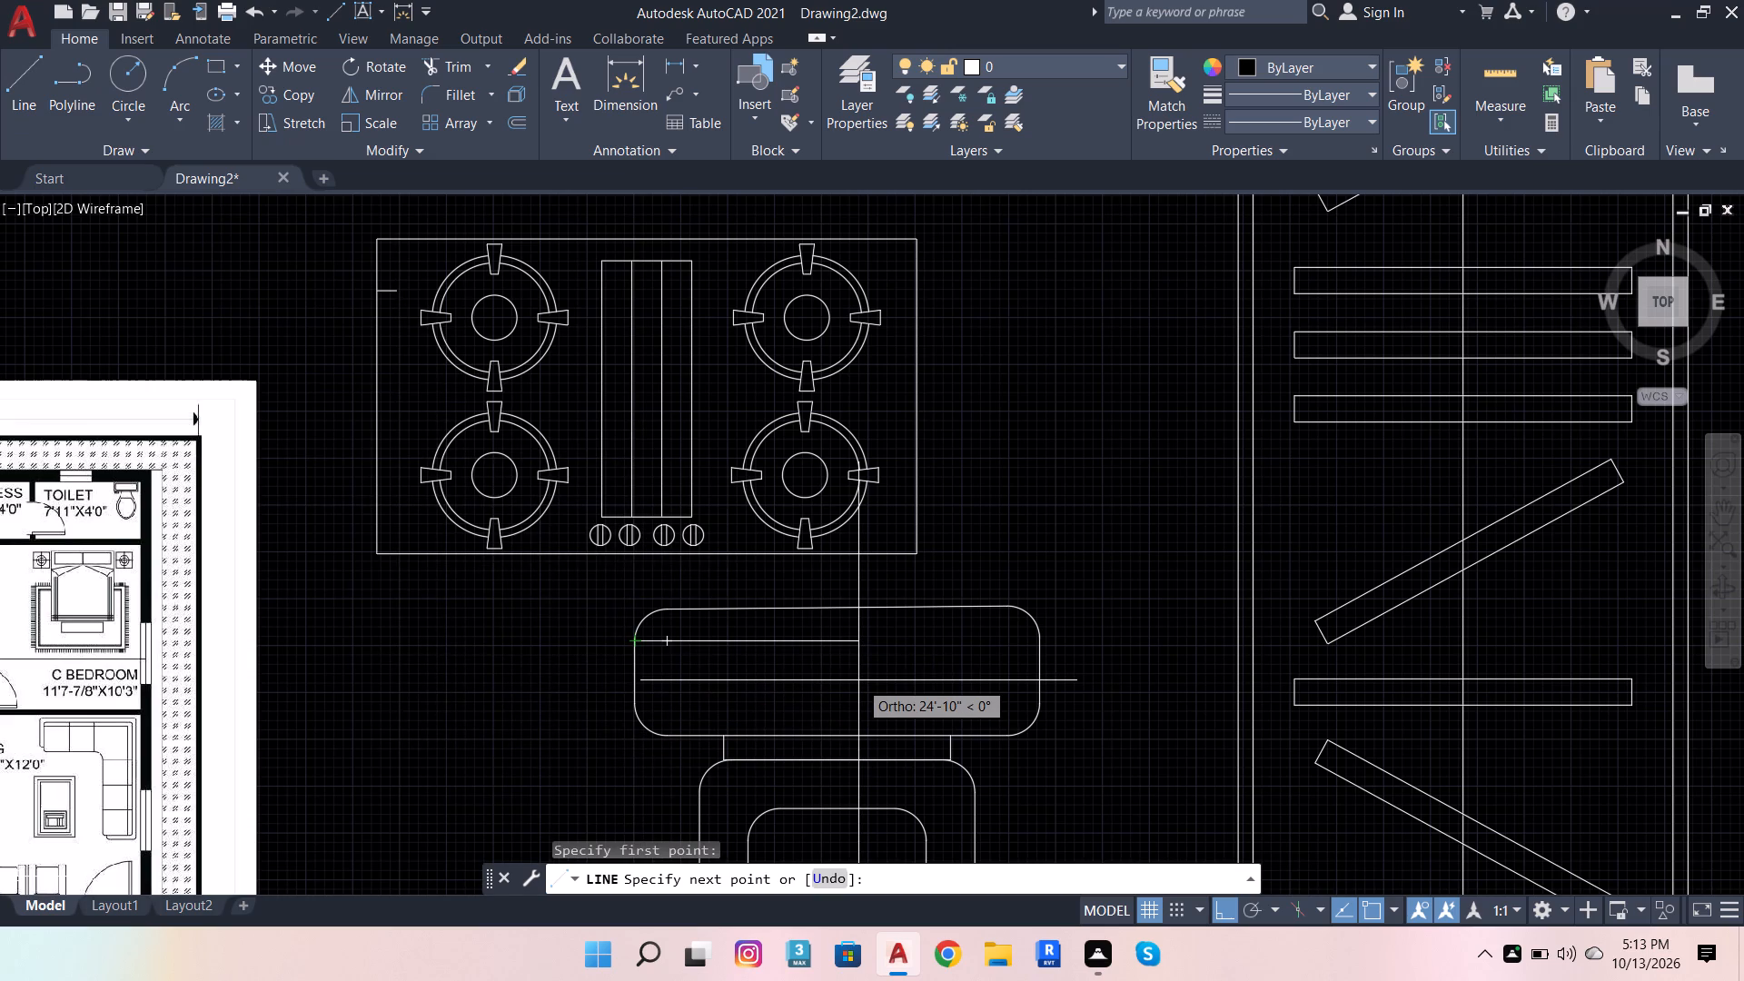
text(1'6)
key(Return)
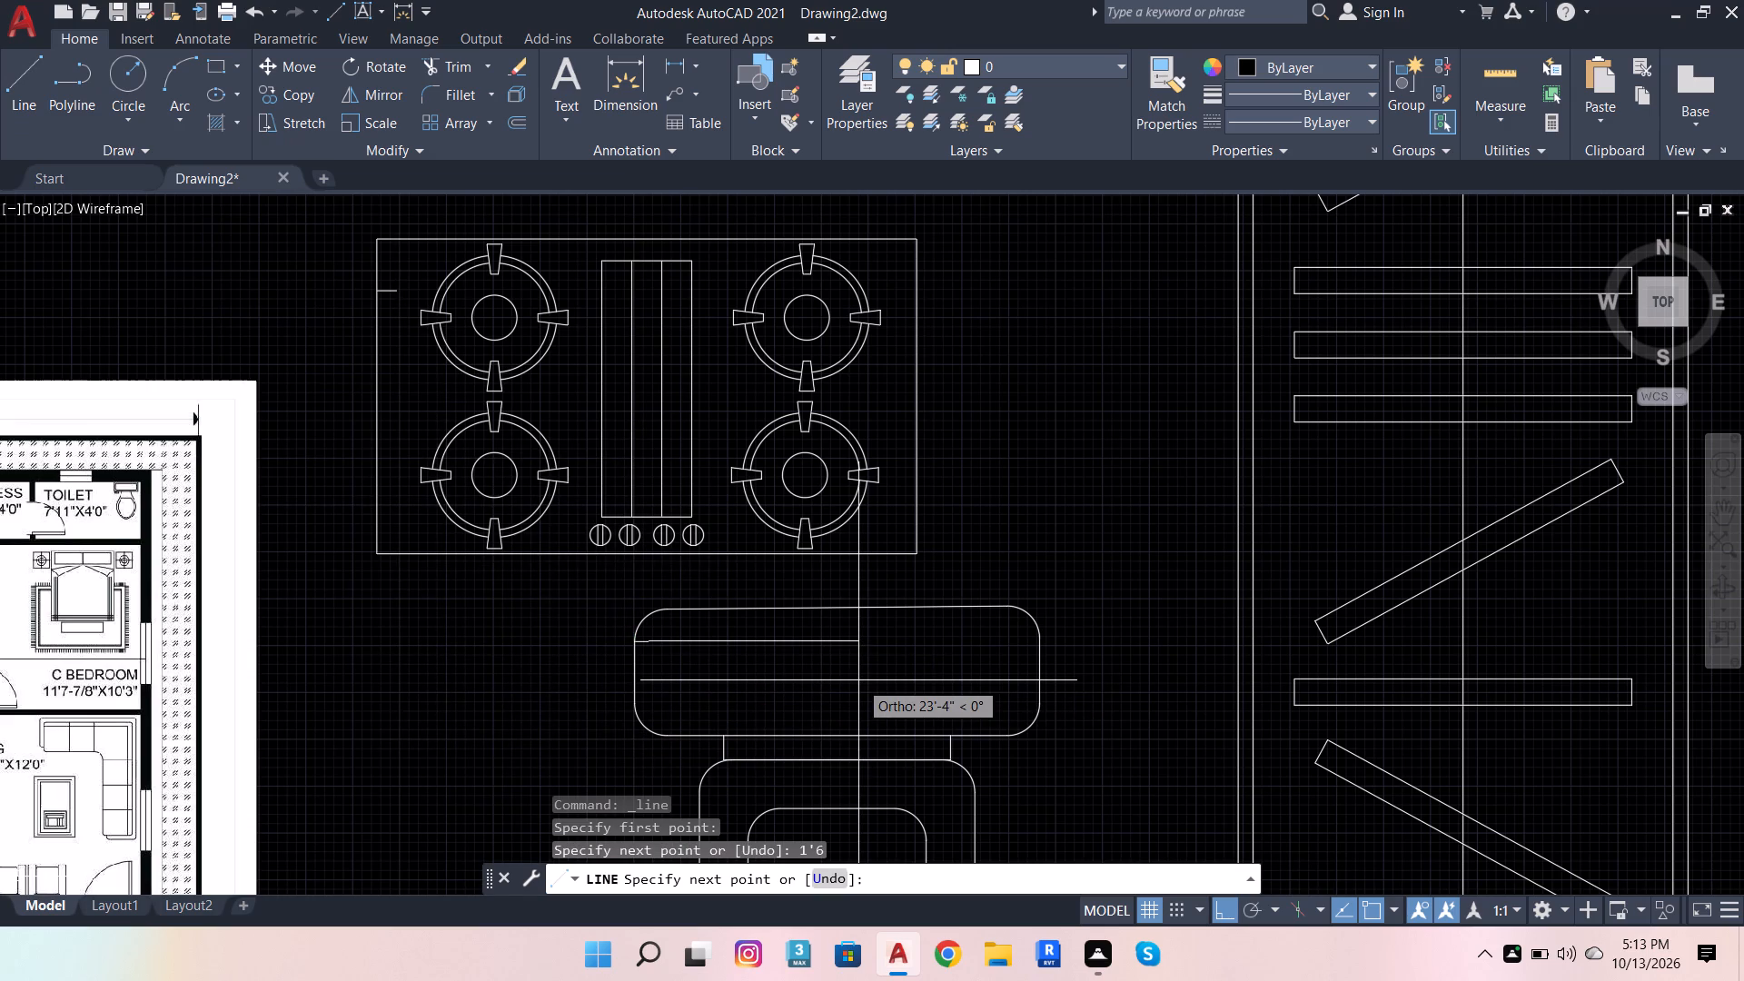
scroll(1007, 795, down, 2)
key(space)
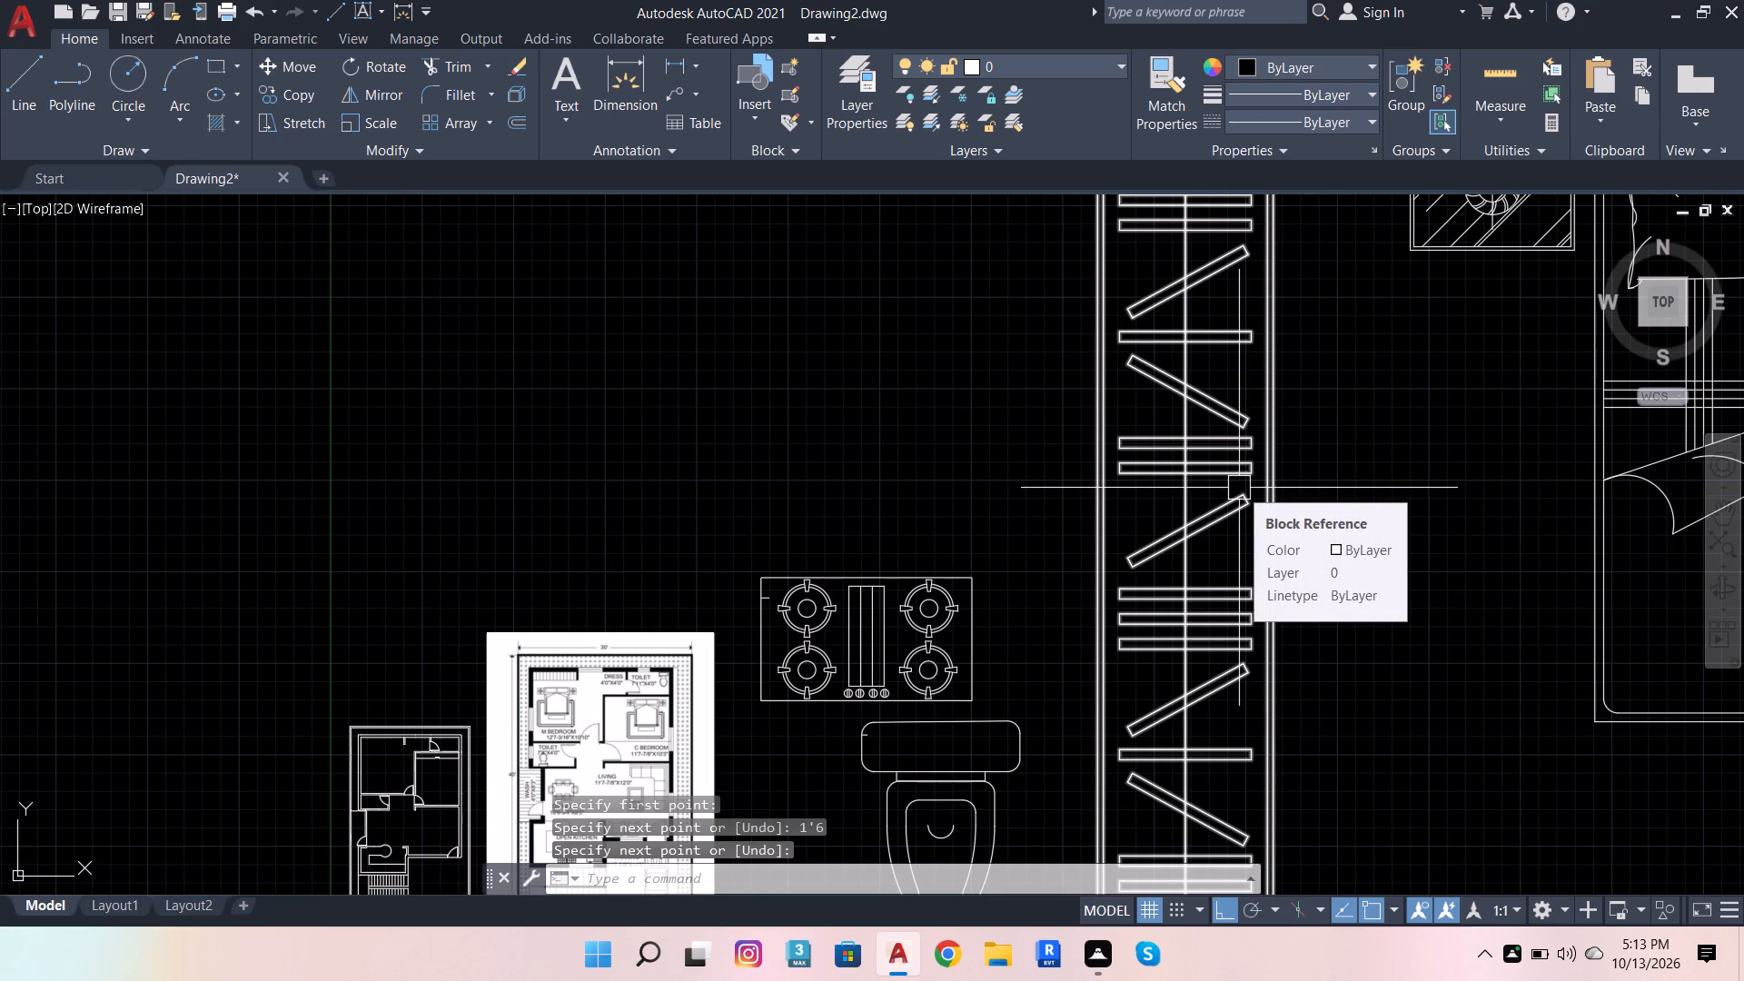
Draw a 2' horizontal line inward from the left edge of the wardrobe, just below its upper corner.
scroll(1179, 396, down, 2)
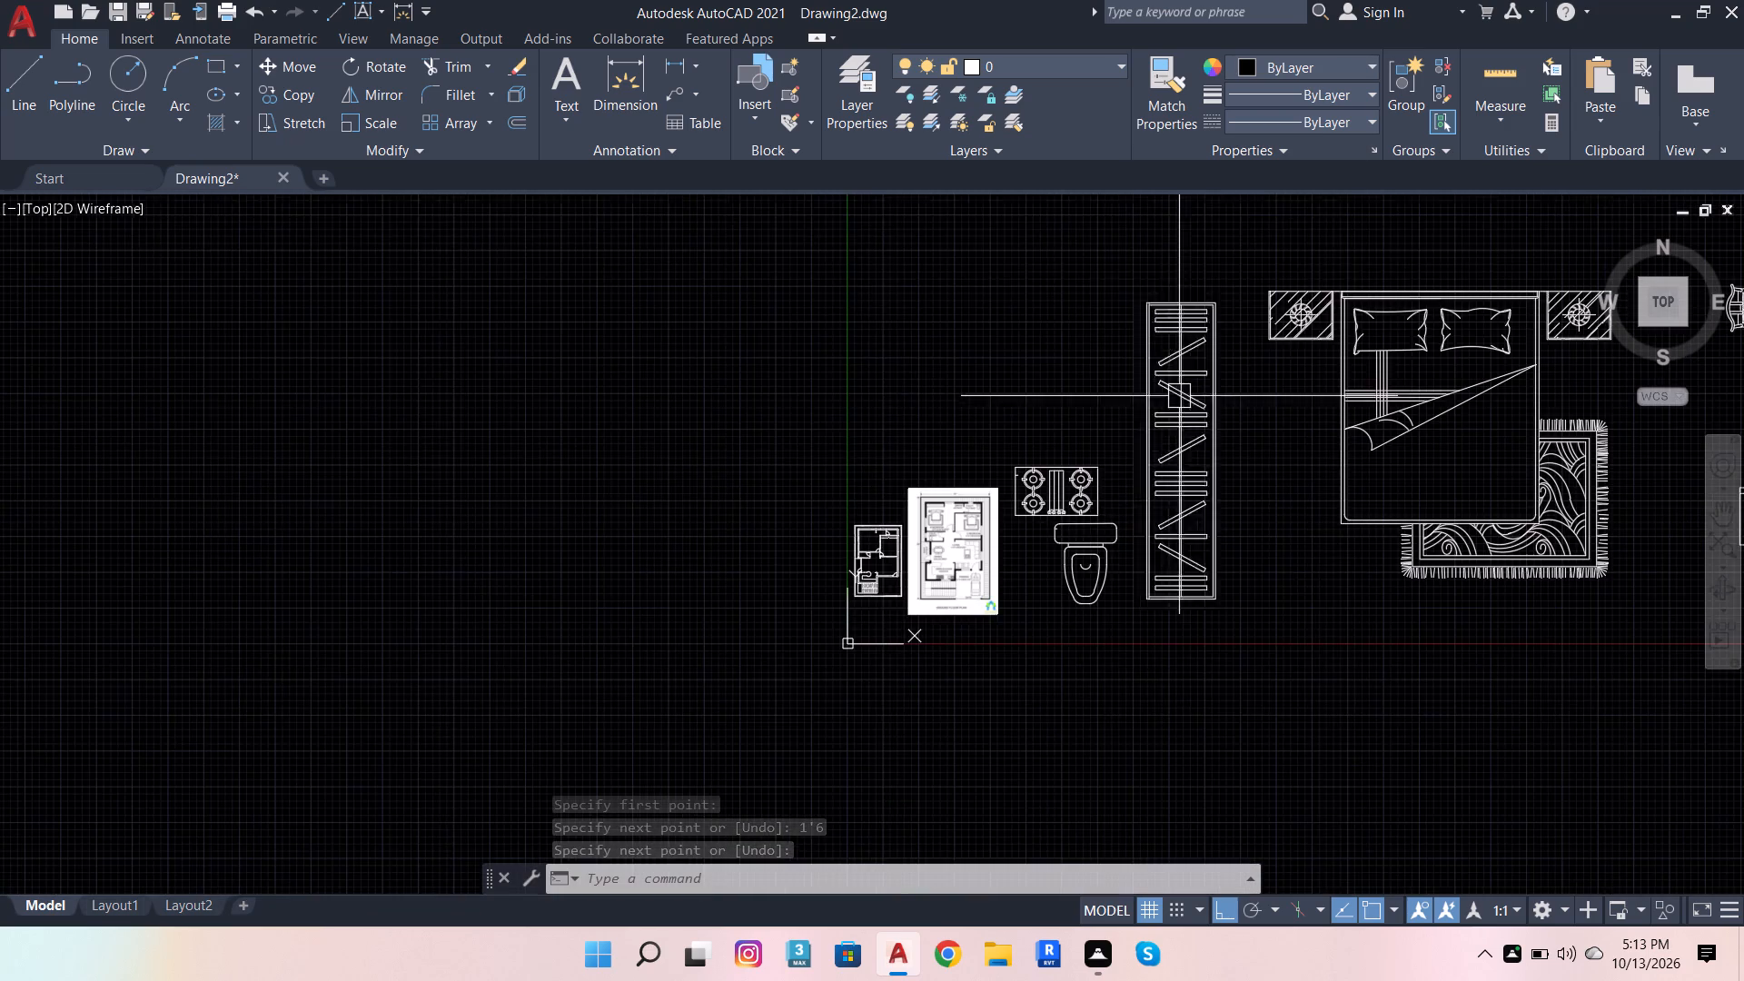
scroll(1229, 267, up, 3)
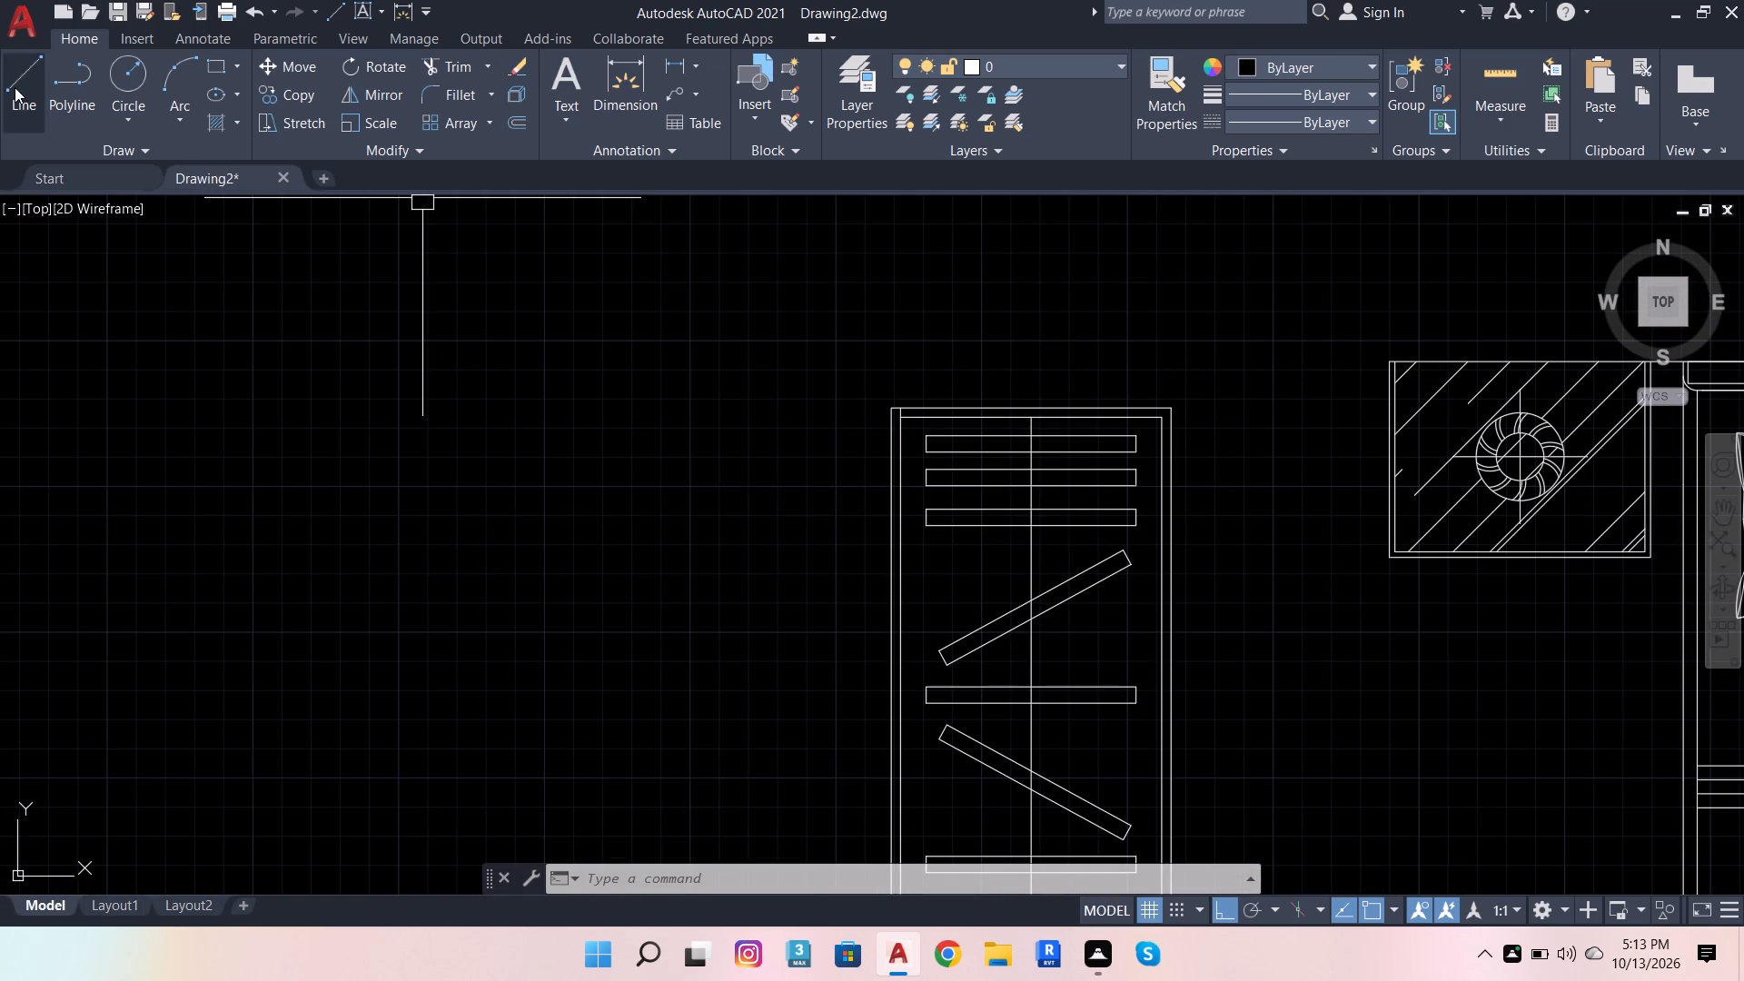
click(15, 87)
scroll(913, 405, up, 3)
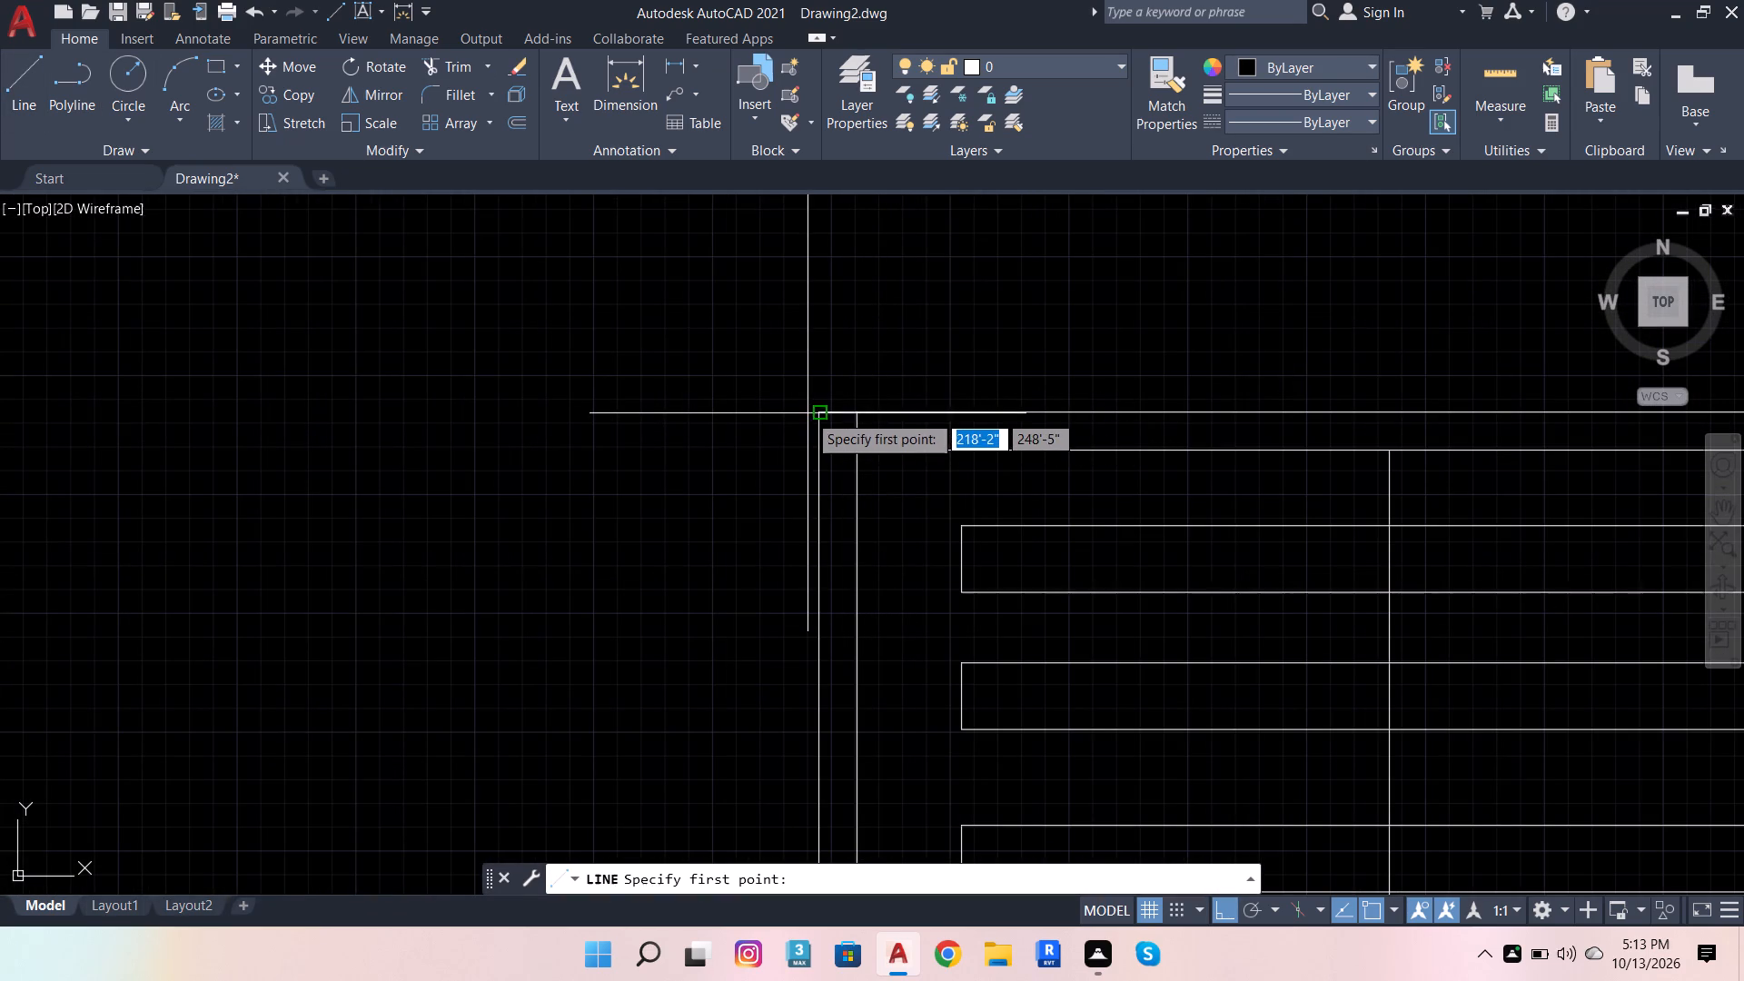
click(819, 493)
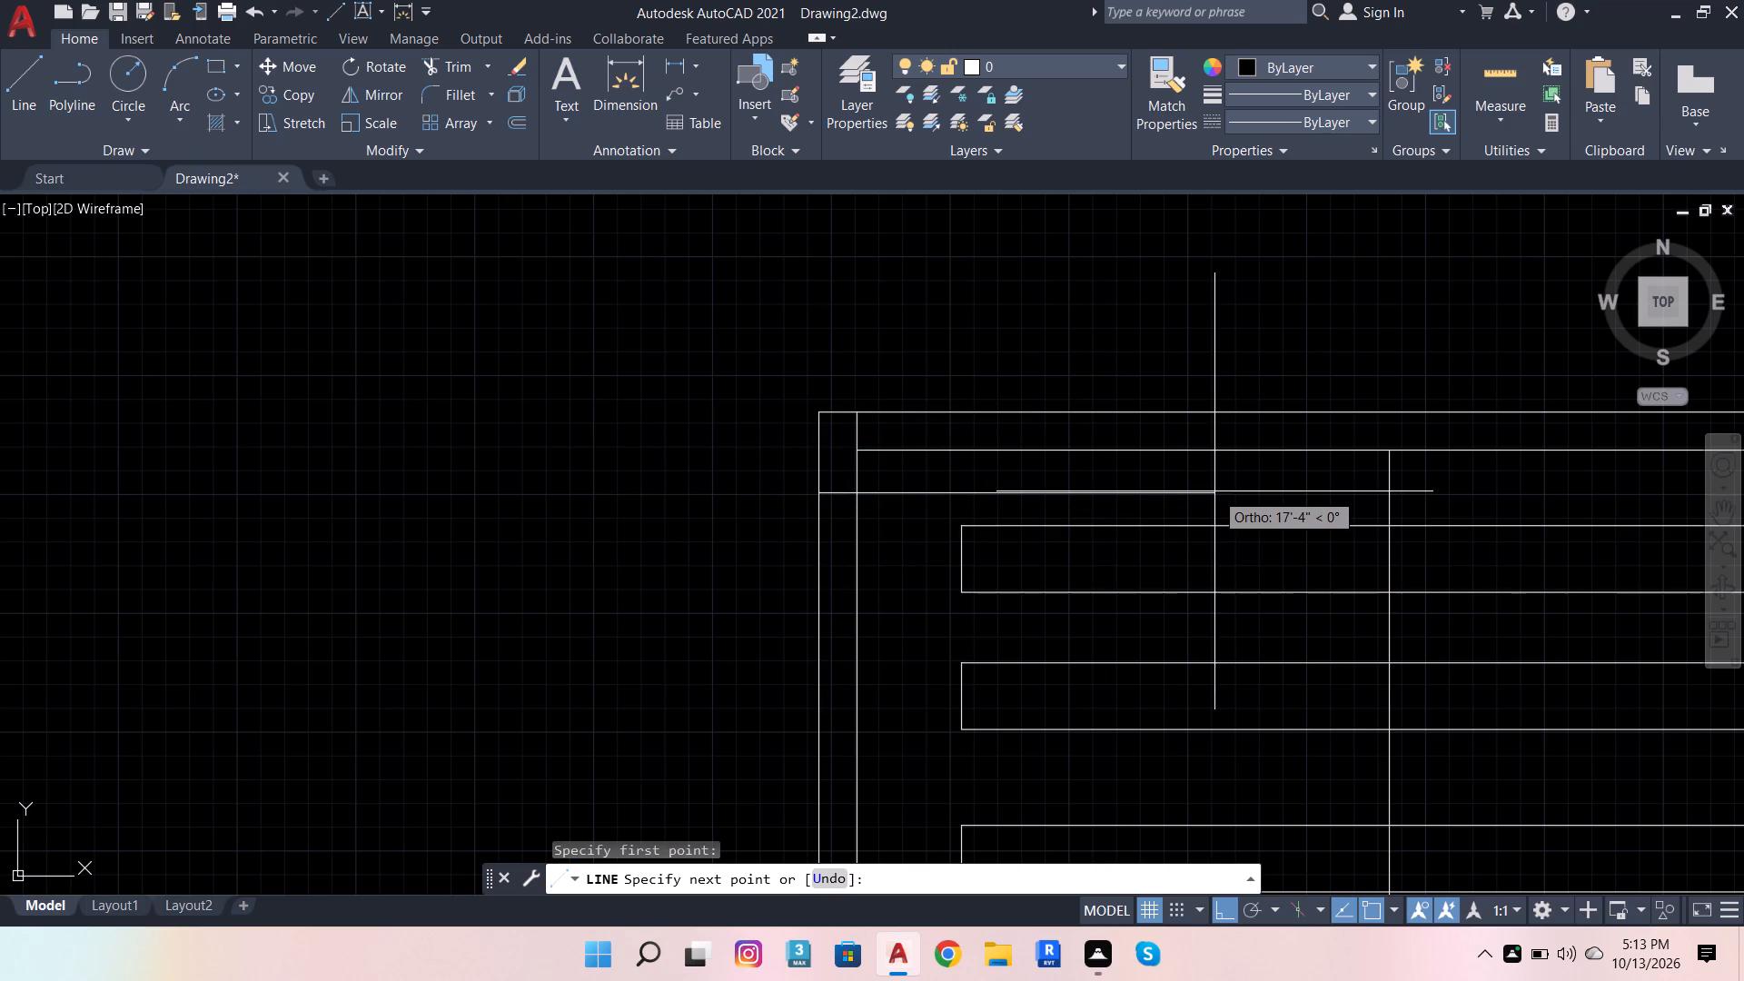
text(2')
key(Return)
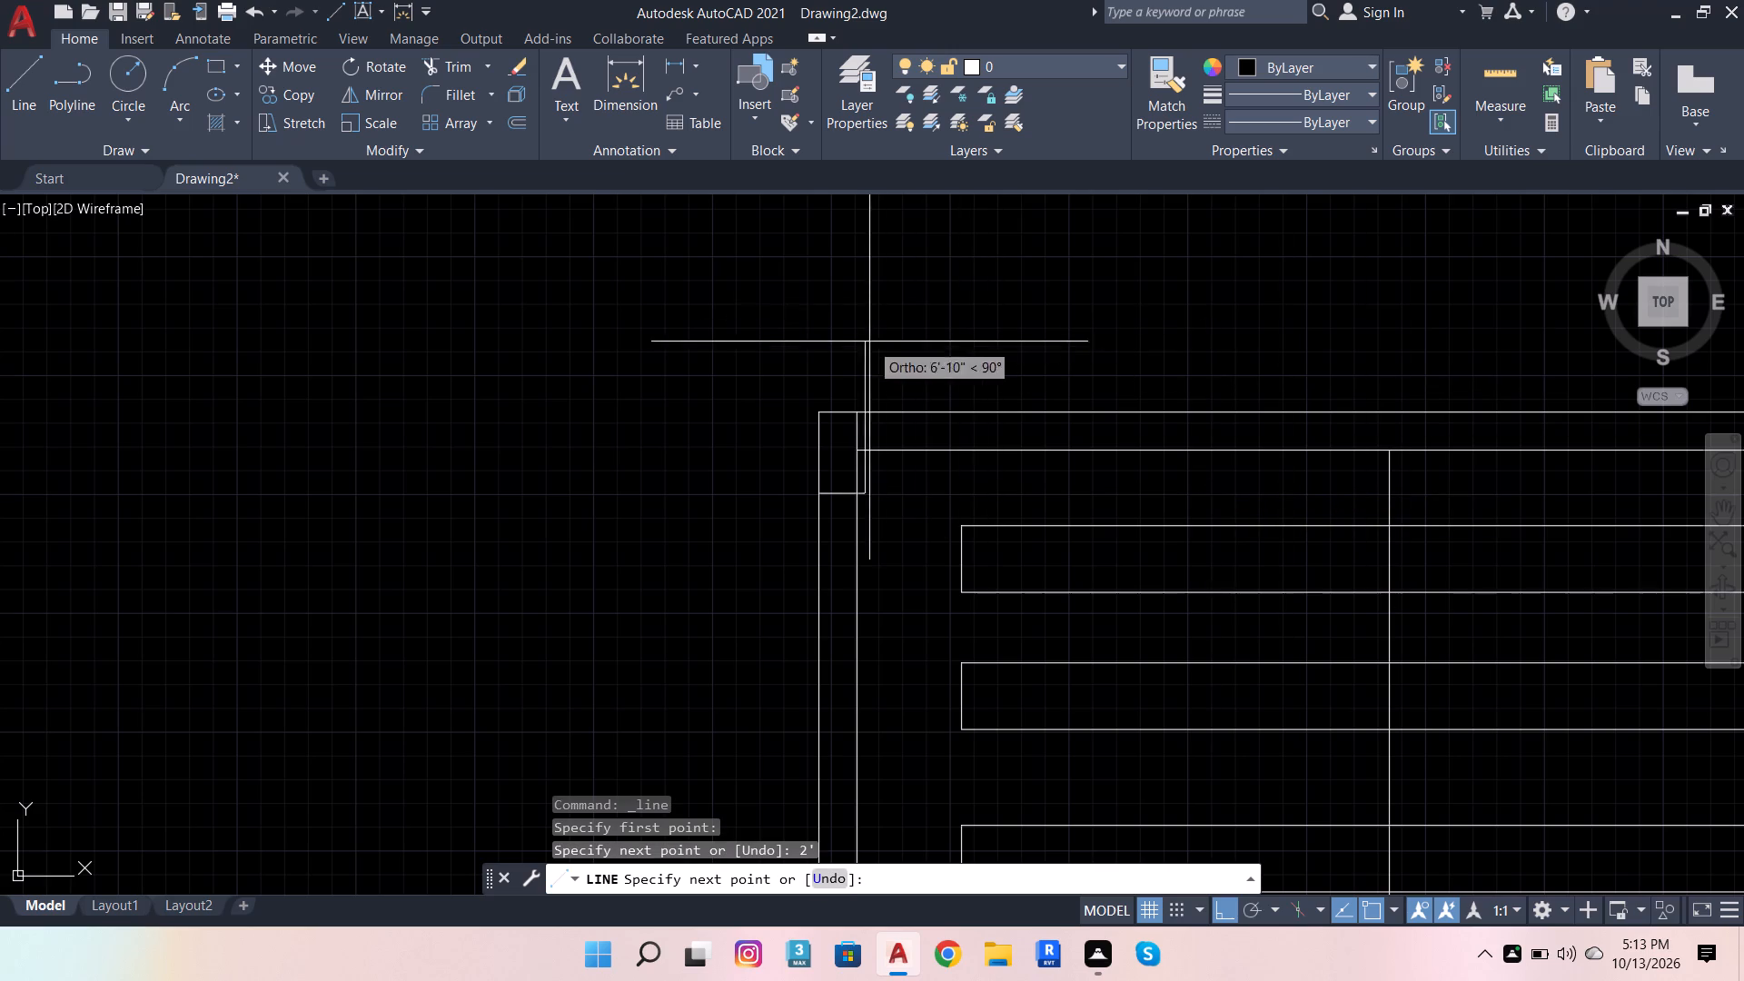
scroll(972, 422, down, 2)
scroll(766, 511, down, 2)
key(space)
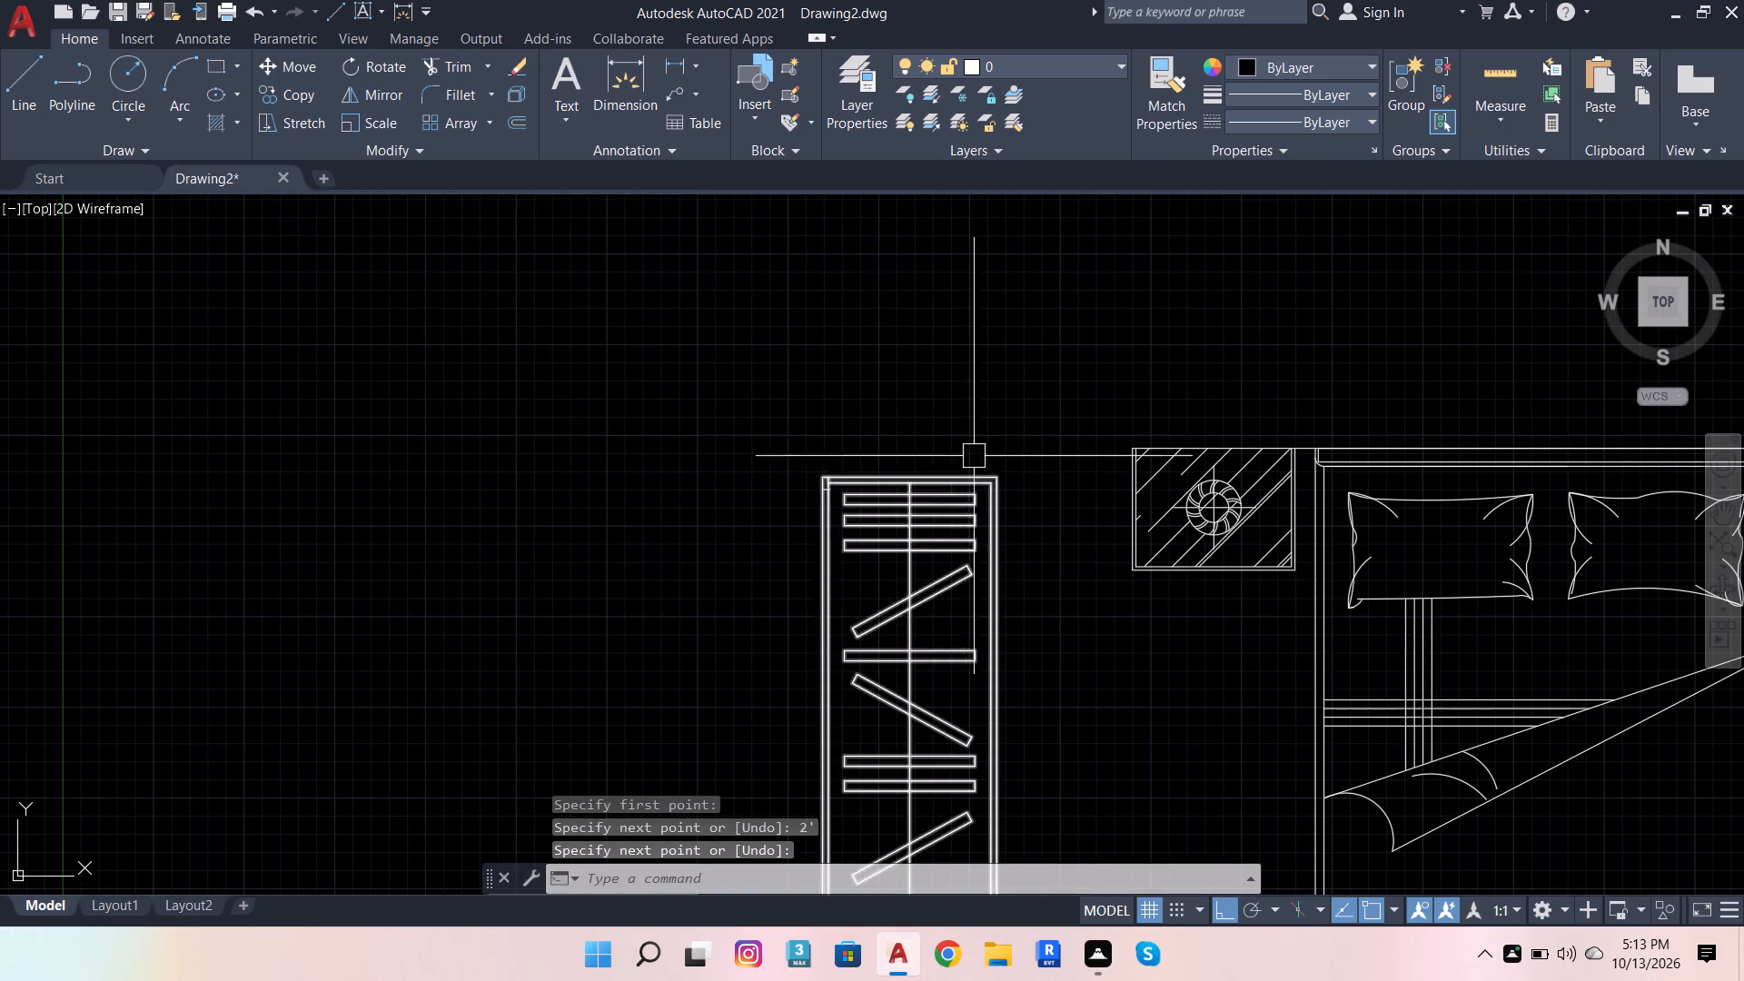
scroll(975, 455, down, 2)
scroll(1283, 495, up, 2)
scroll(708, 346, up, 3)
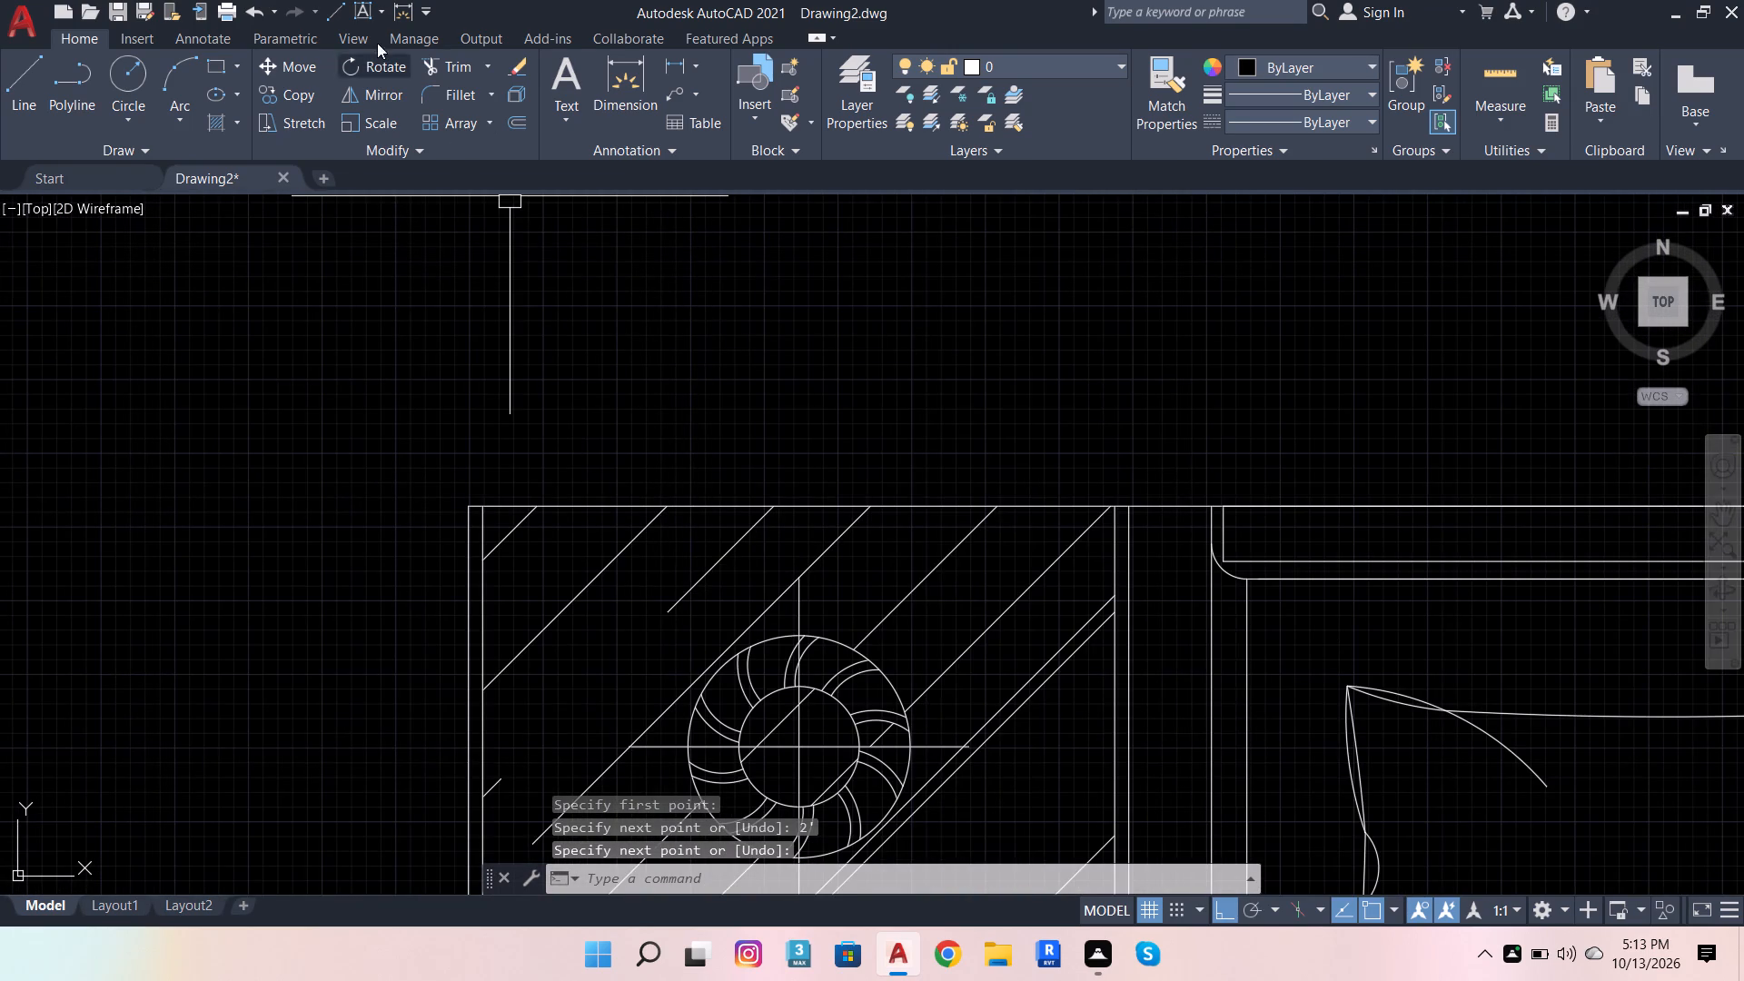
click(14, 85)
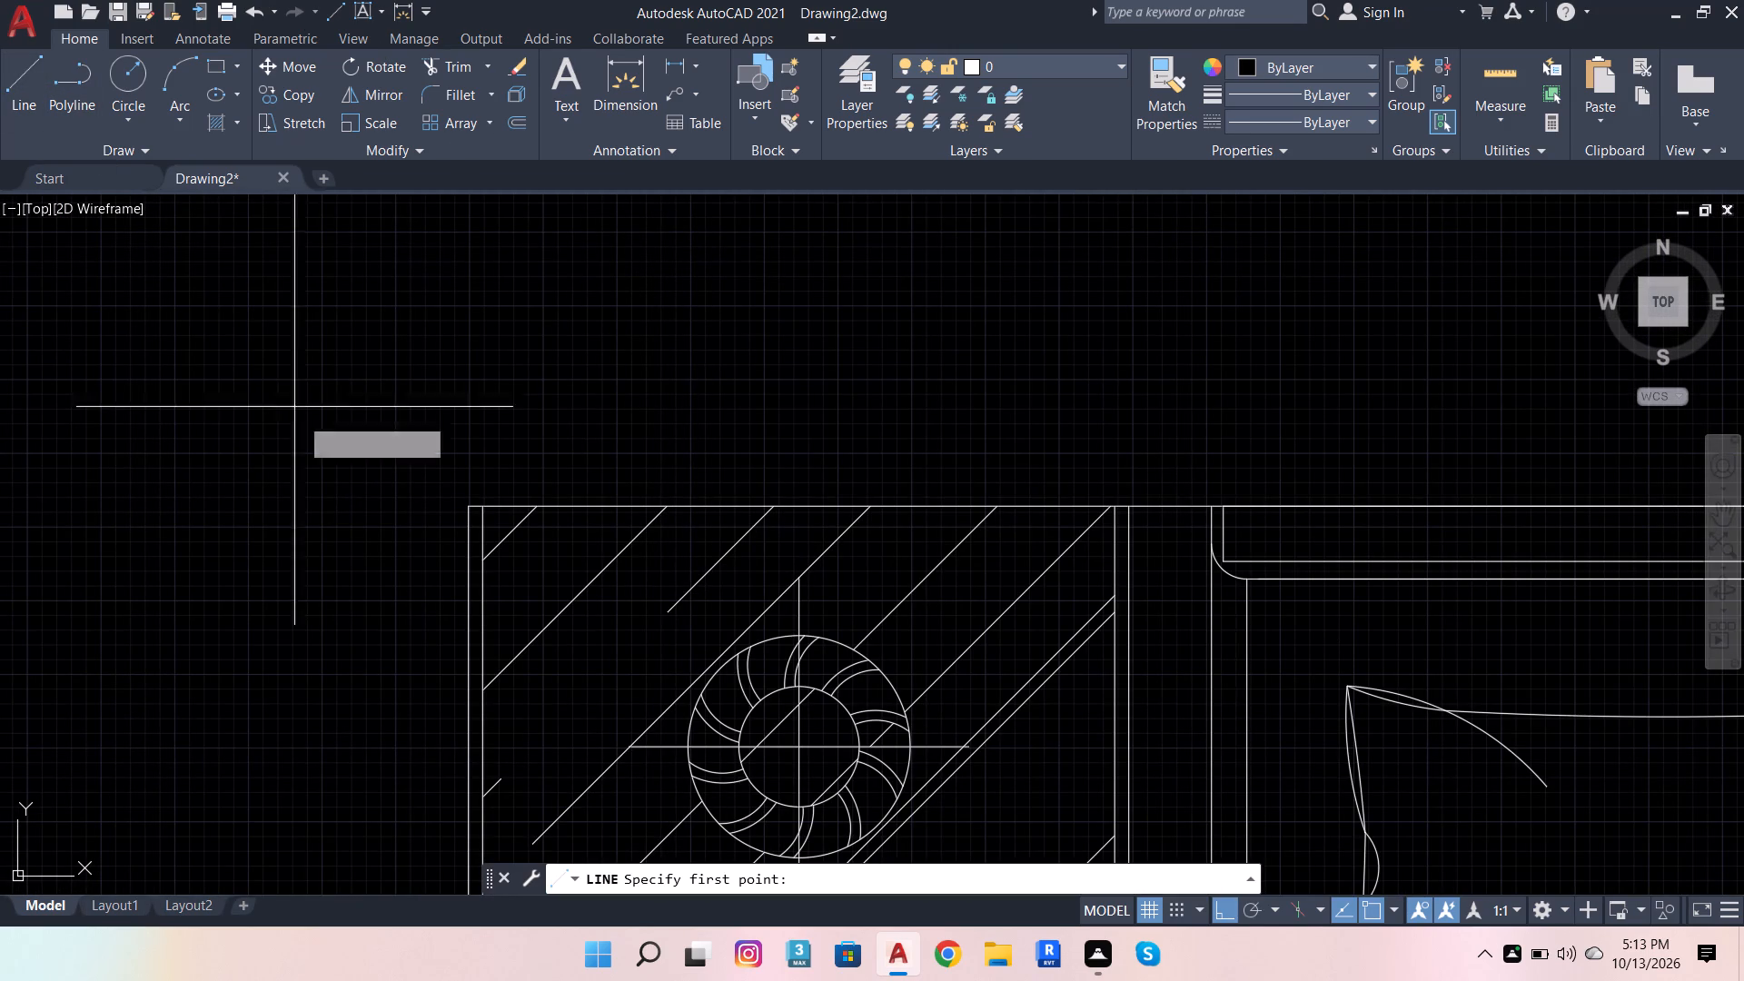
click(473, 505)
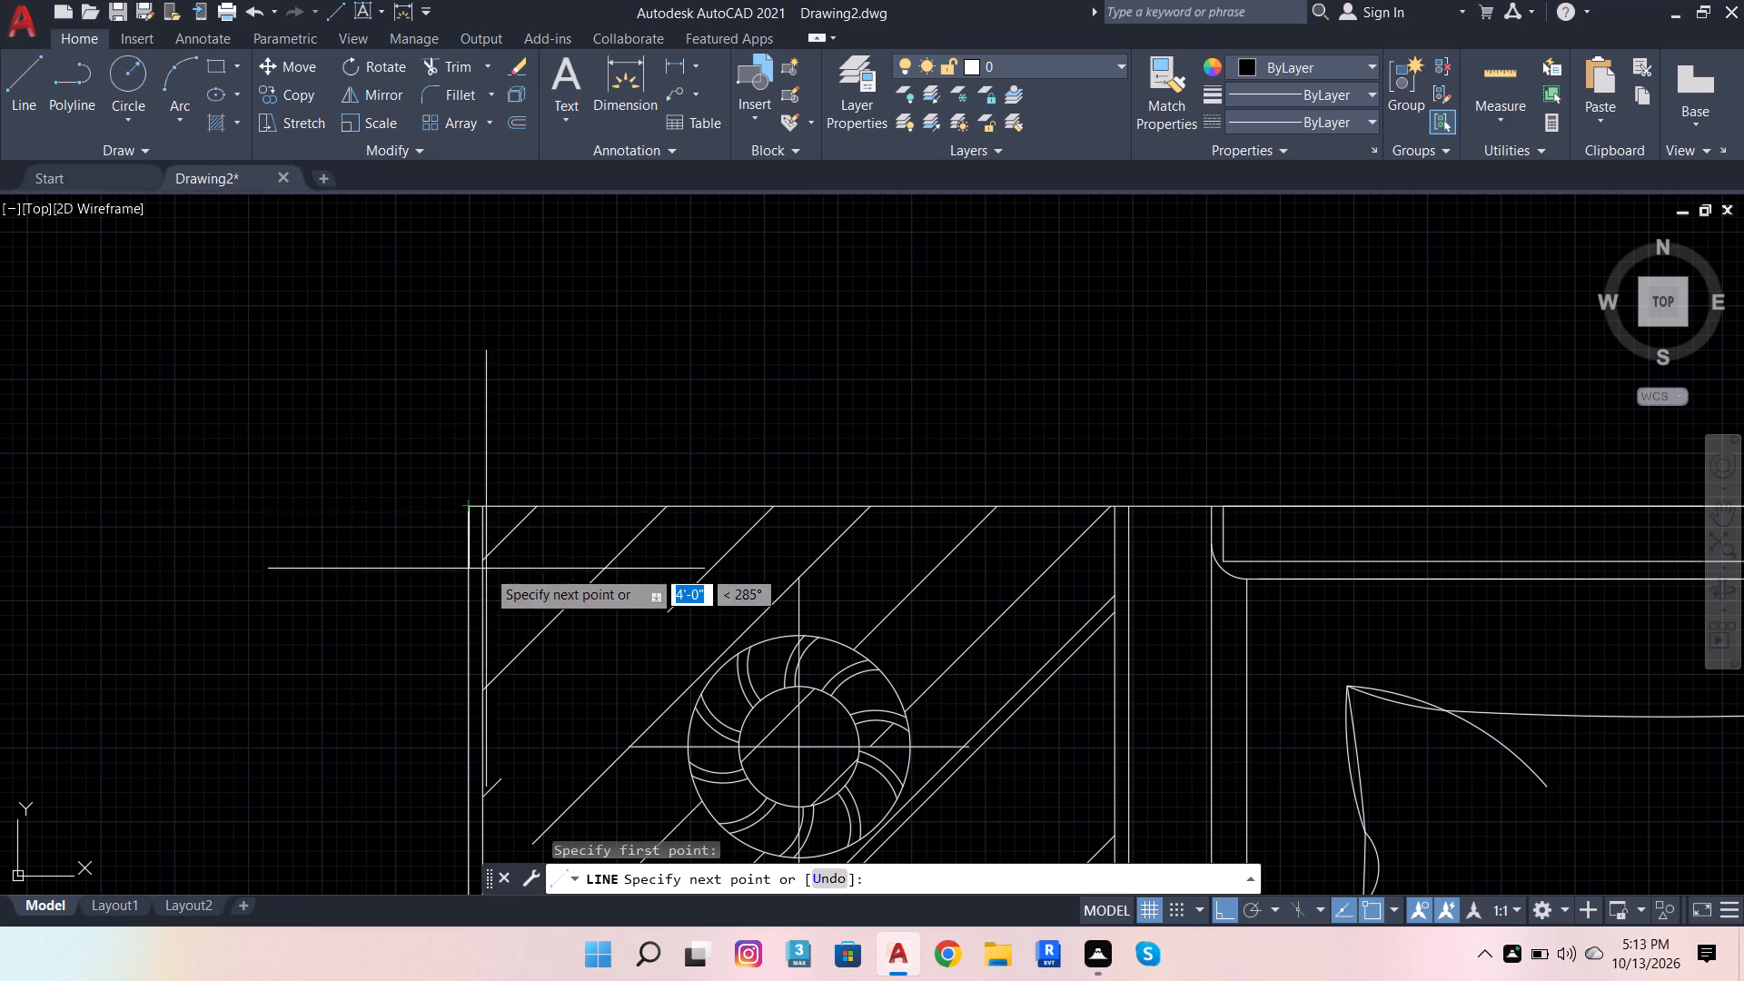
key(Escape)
Draw a 1'6 horizontal line inward from the left edge of the bed's left bedside table, just below its upper corner.
click(28, 66)
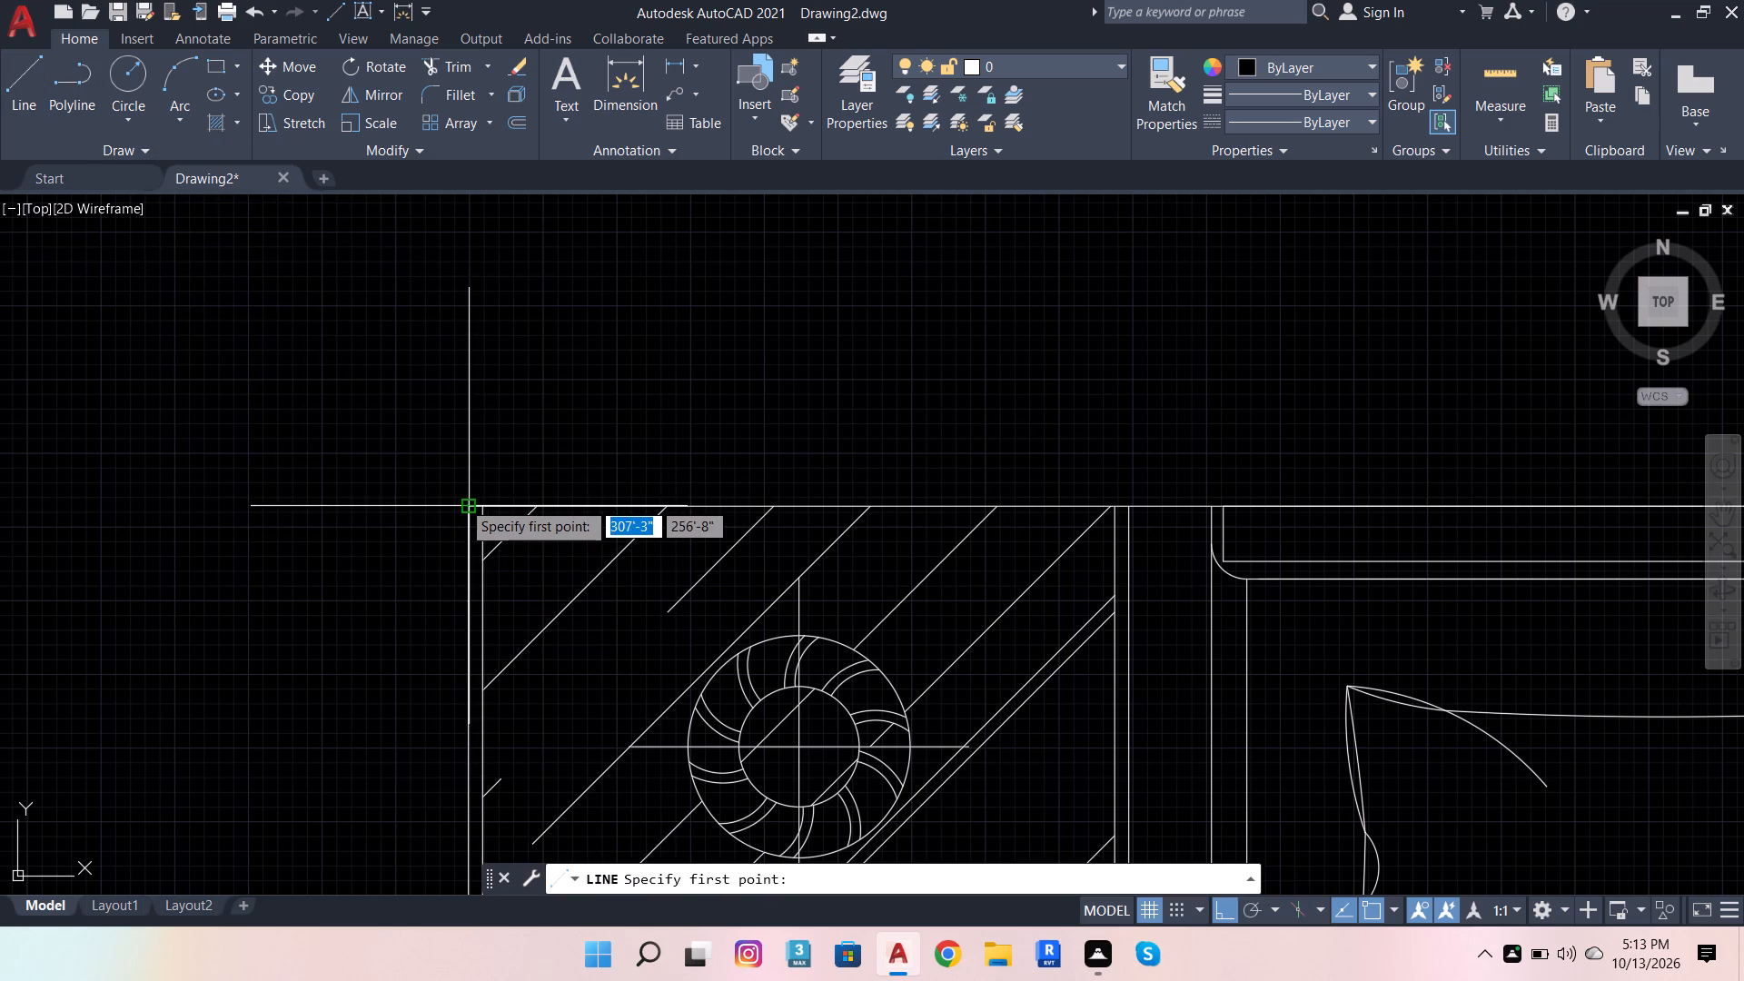
click(471, 571)
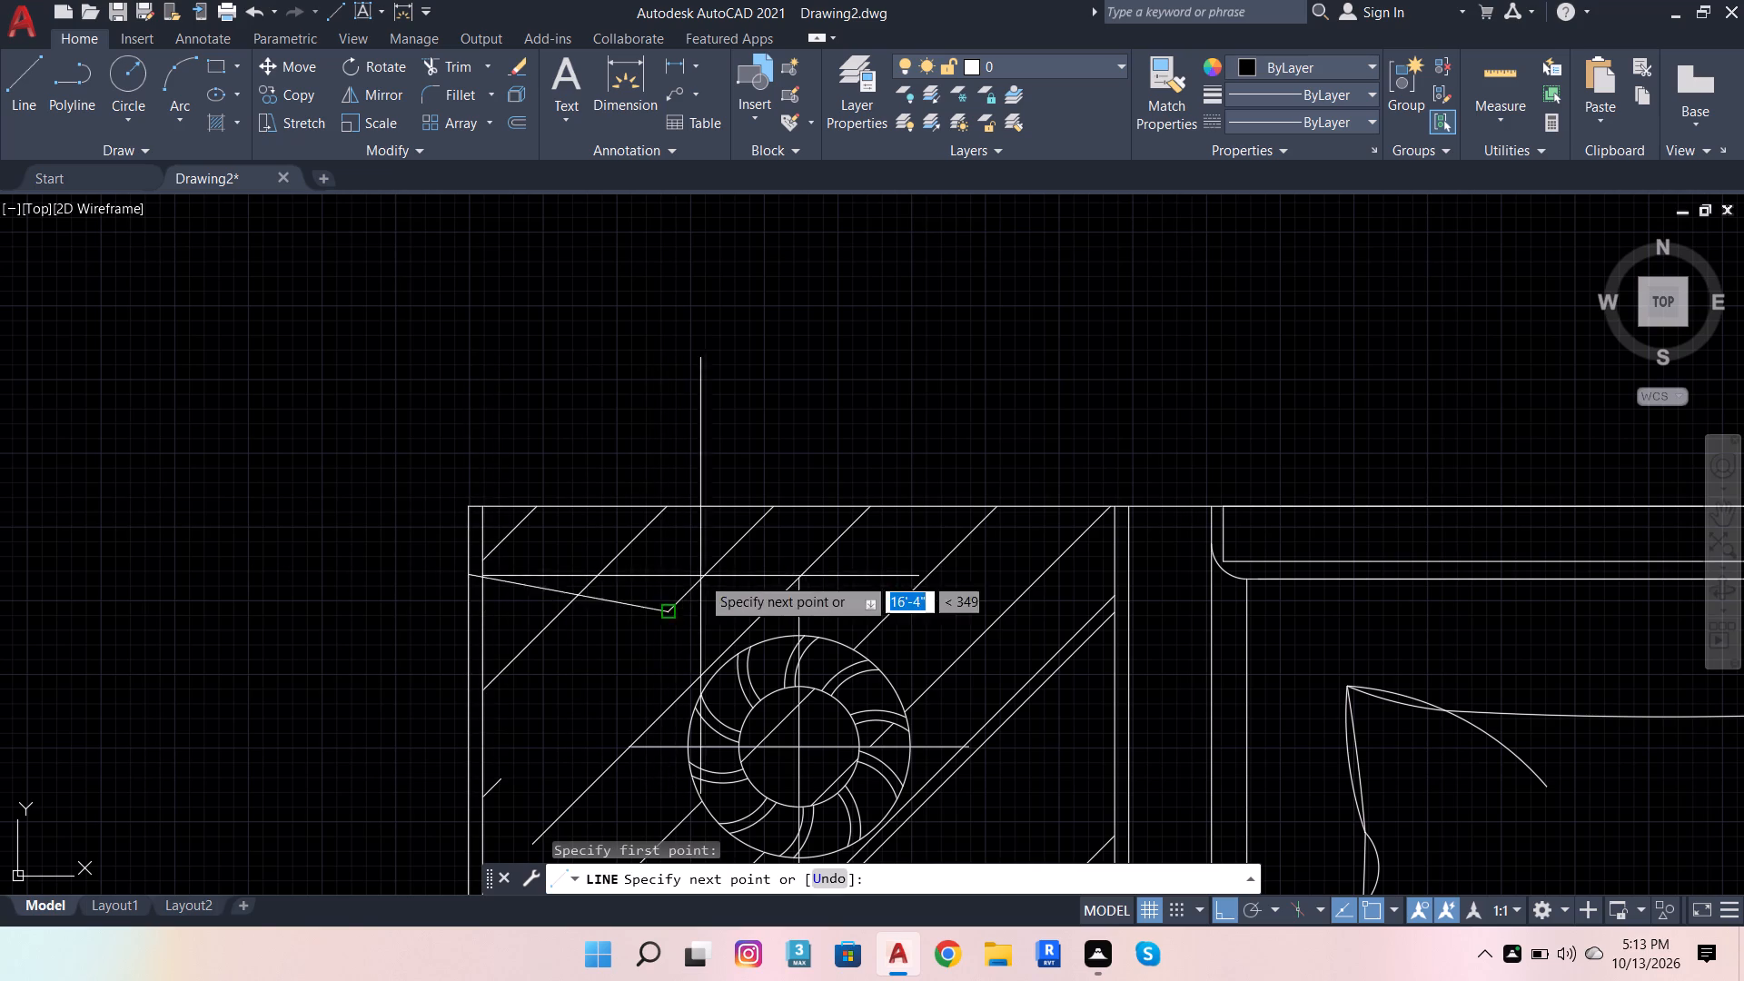
scroll(736, 584, up, 2)
text(1'6)
key(Return)
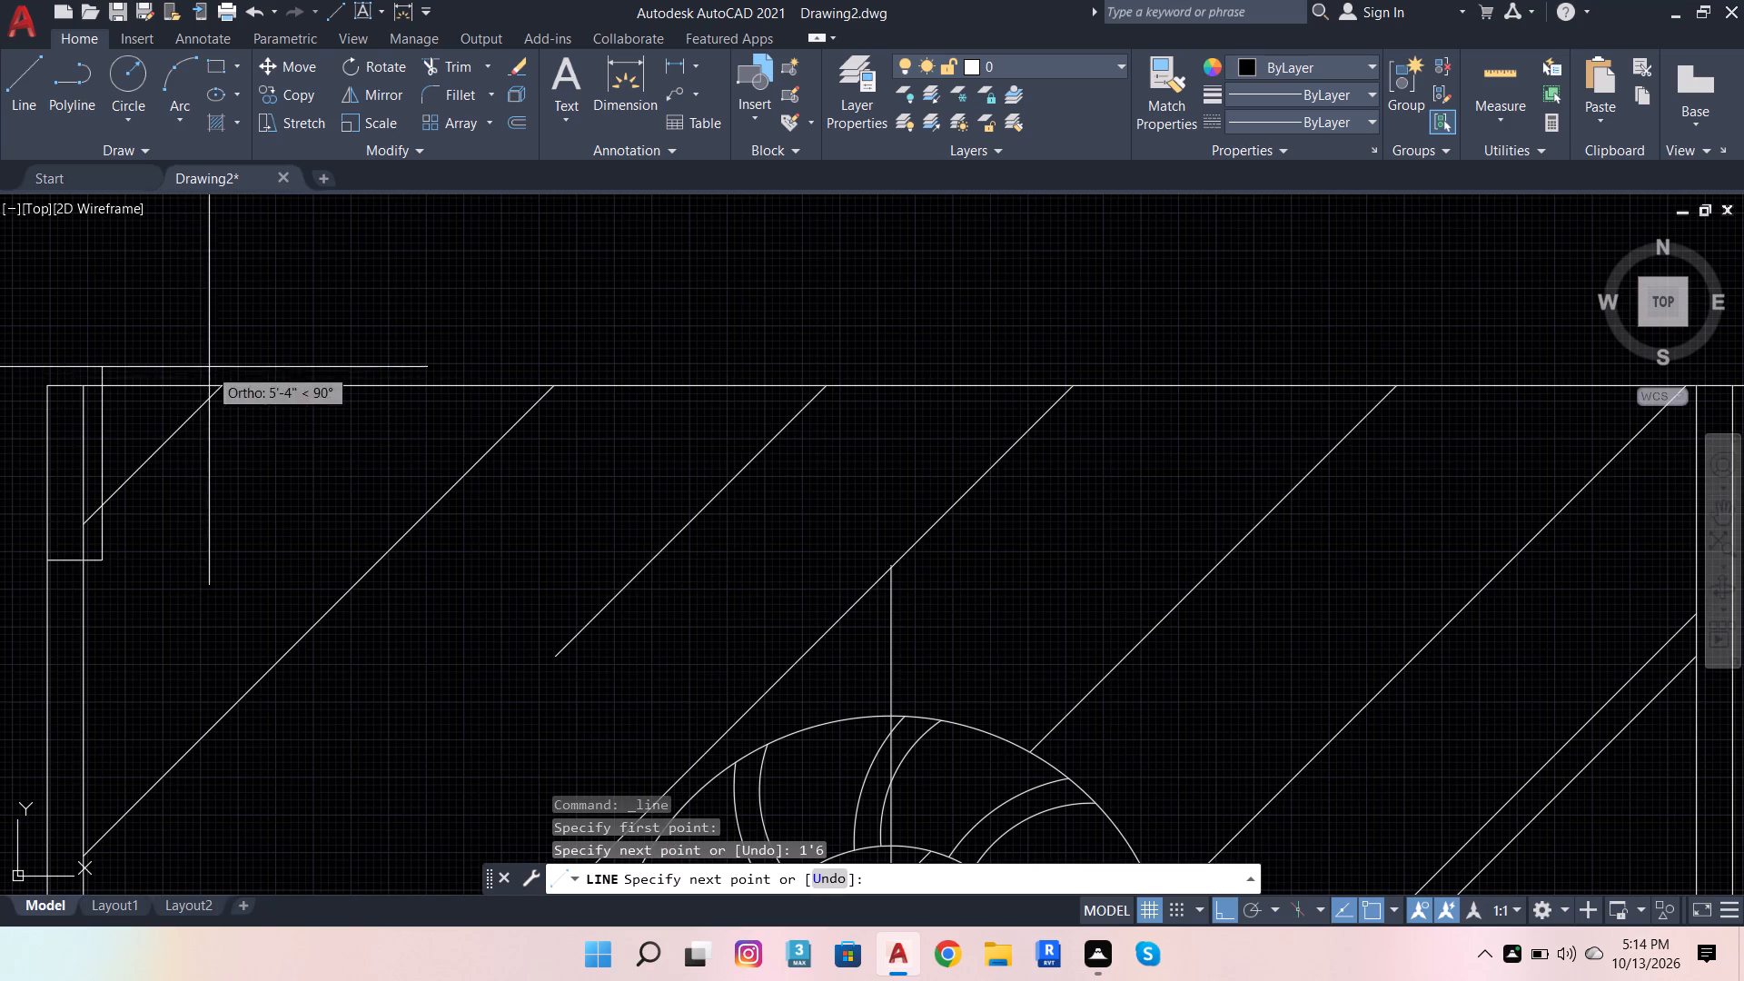
scroll(298, 464, down, 3)
key(space)
Start a line at the six-chair dining set, near the upper-left corner of the table.
scroll(301, 512, down, 3)
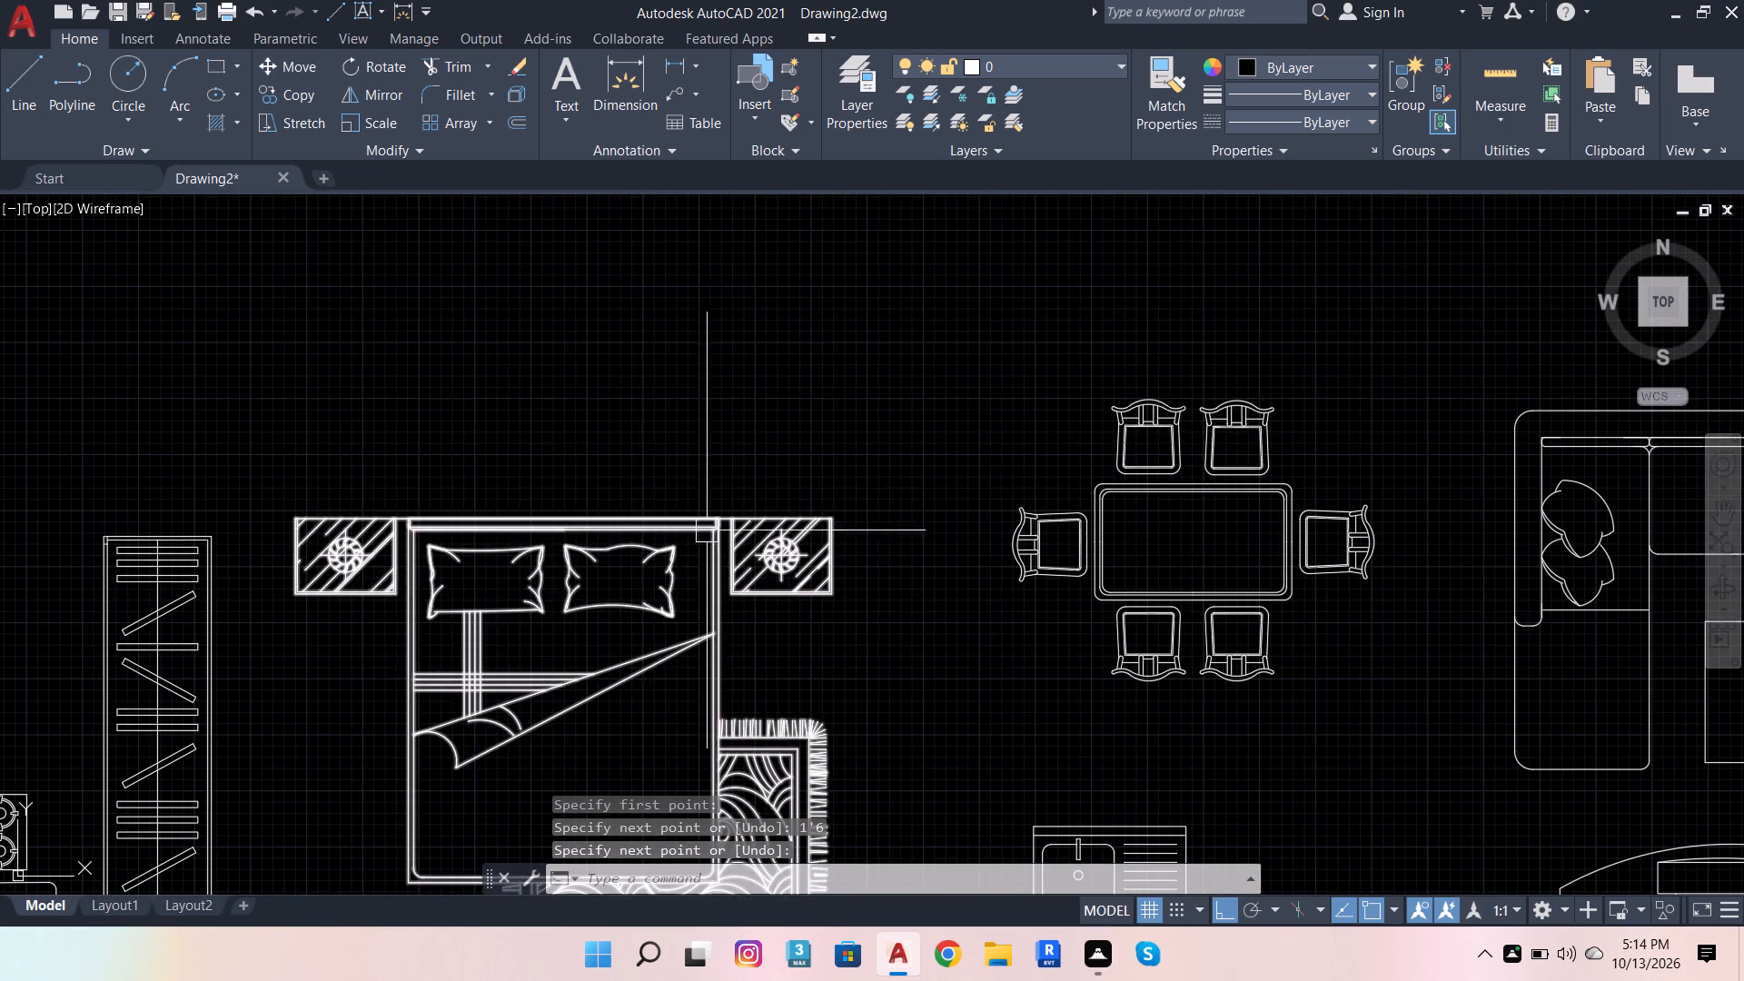
scroll(1283, 550, up, 1)
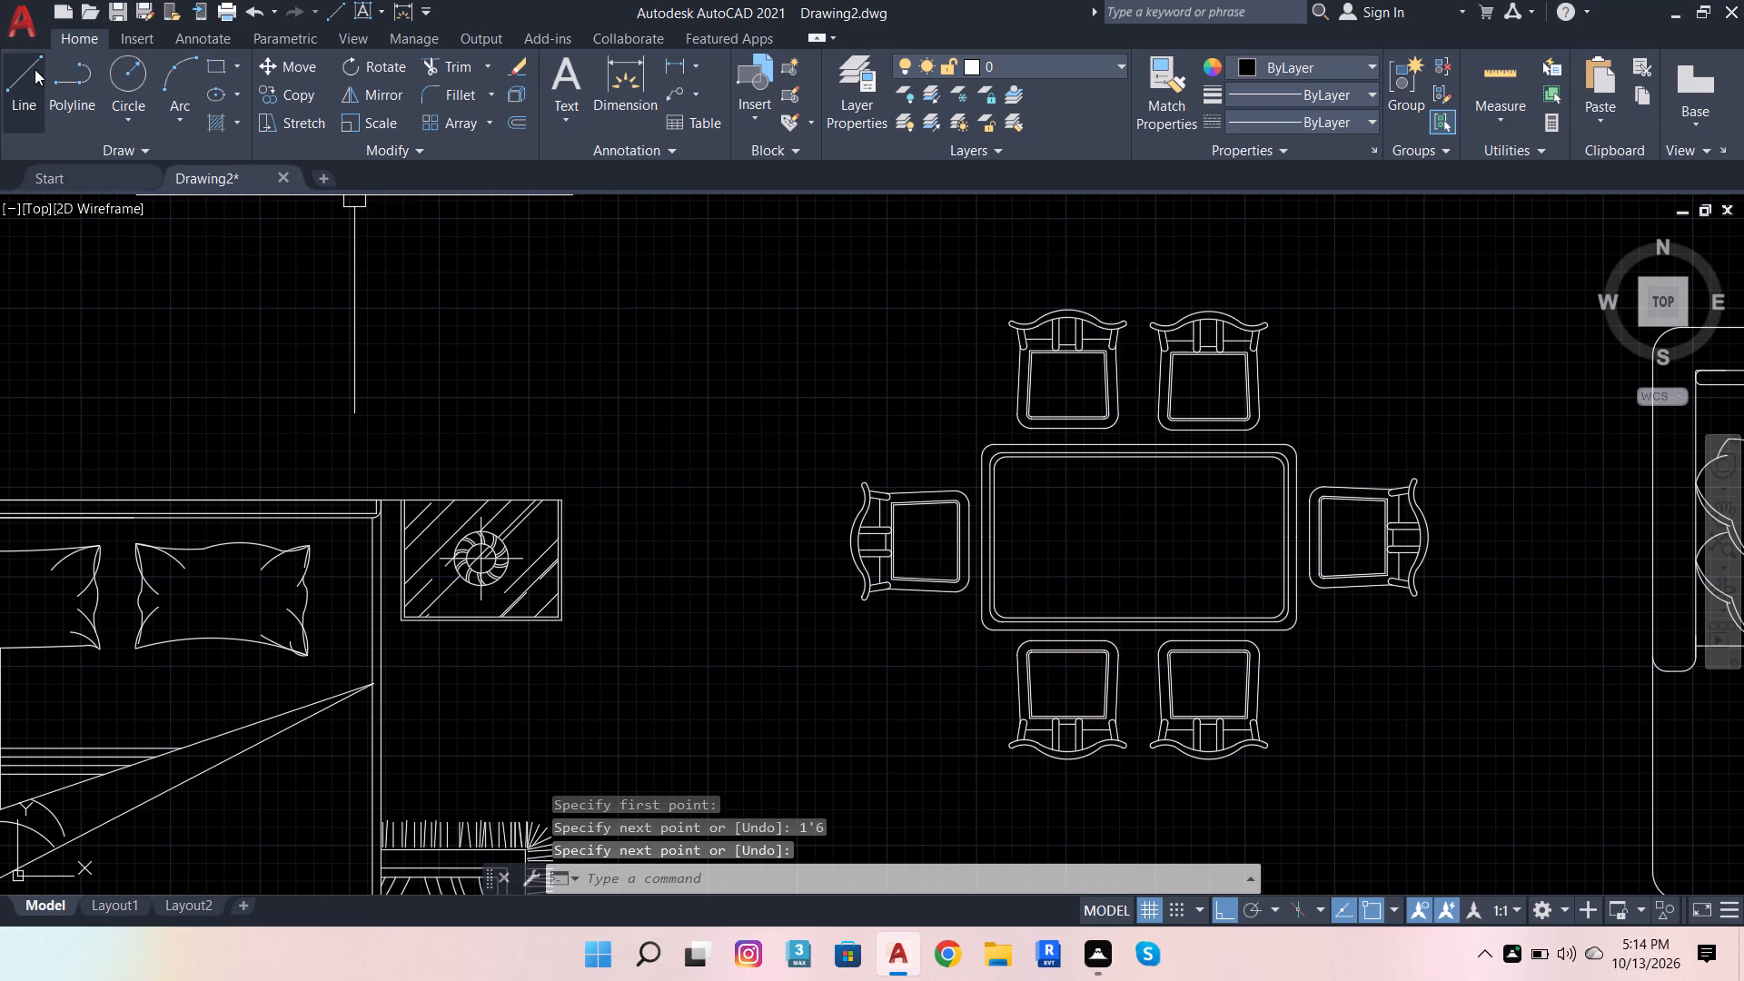
click(35, 69)
scroll(1145, 428, up, 1)
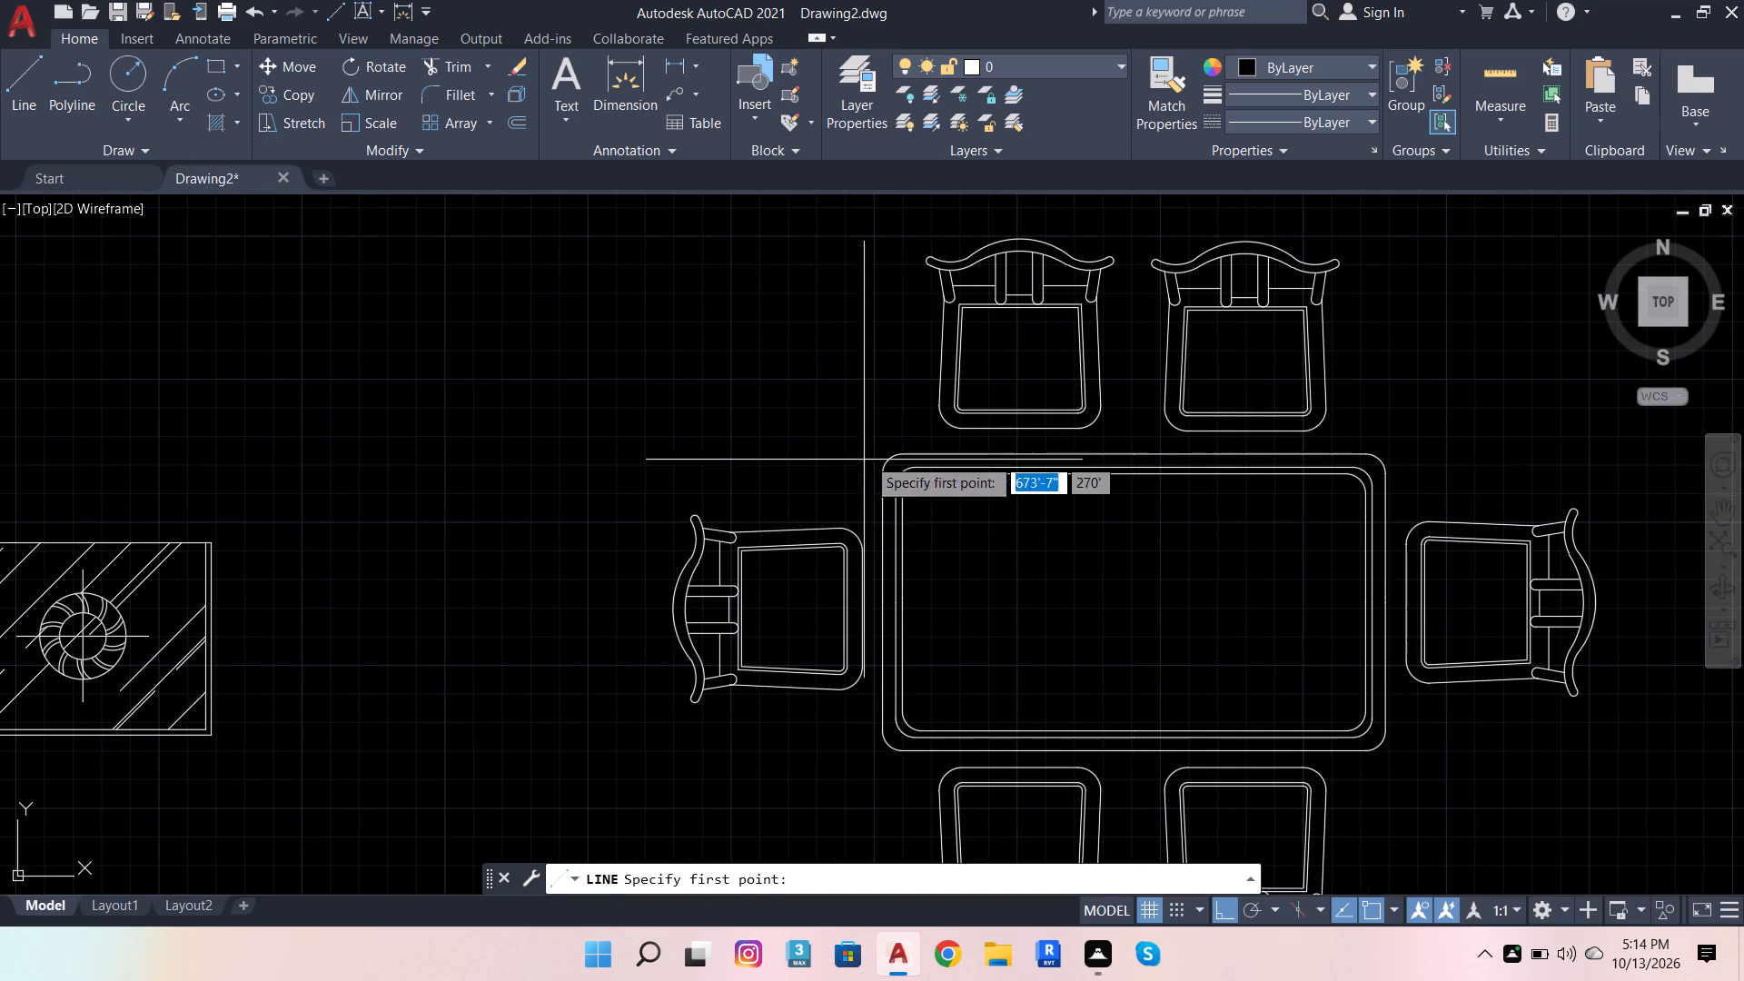
scroll(836, 514, up, 2)
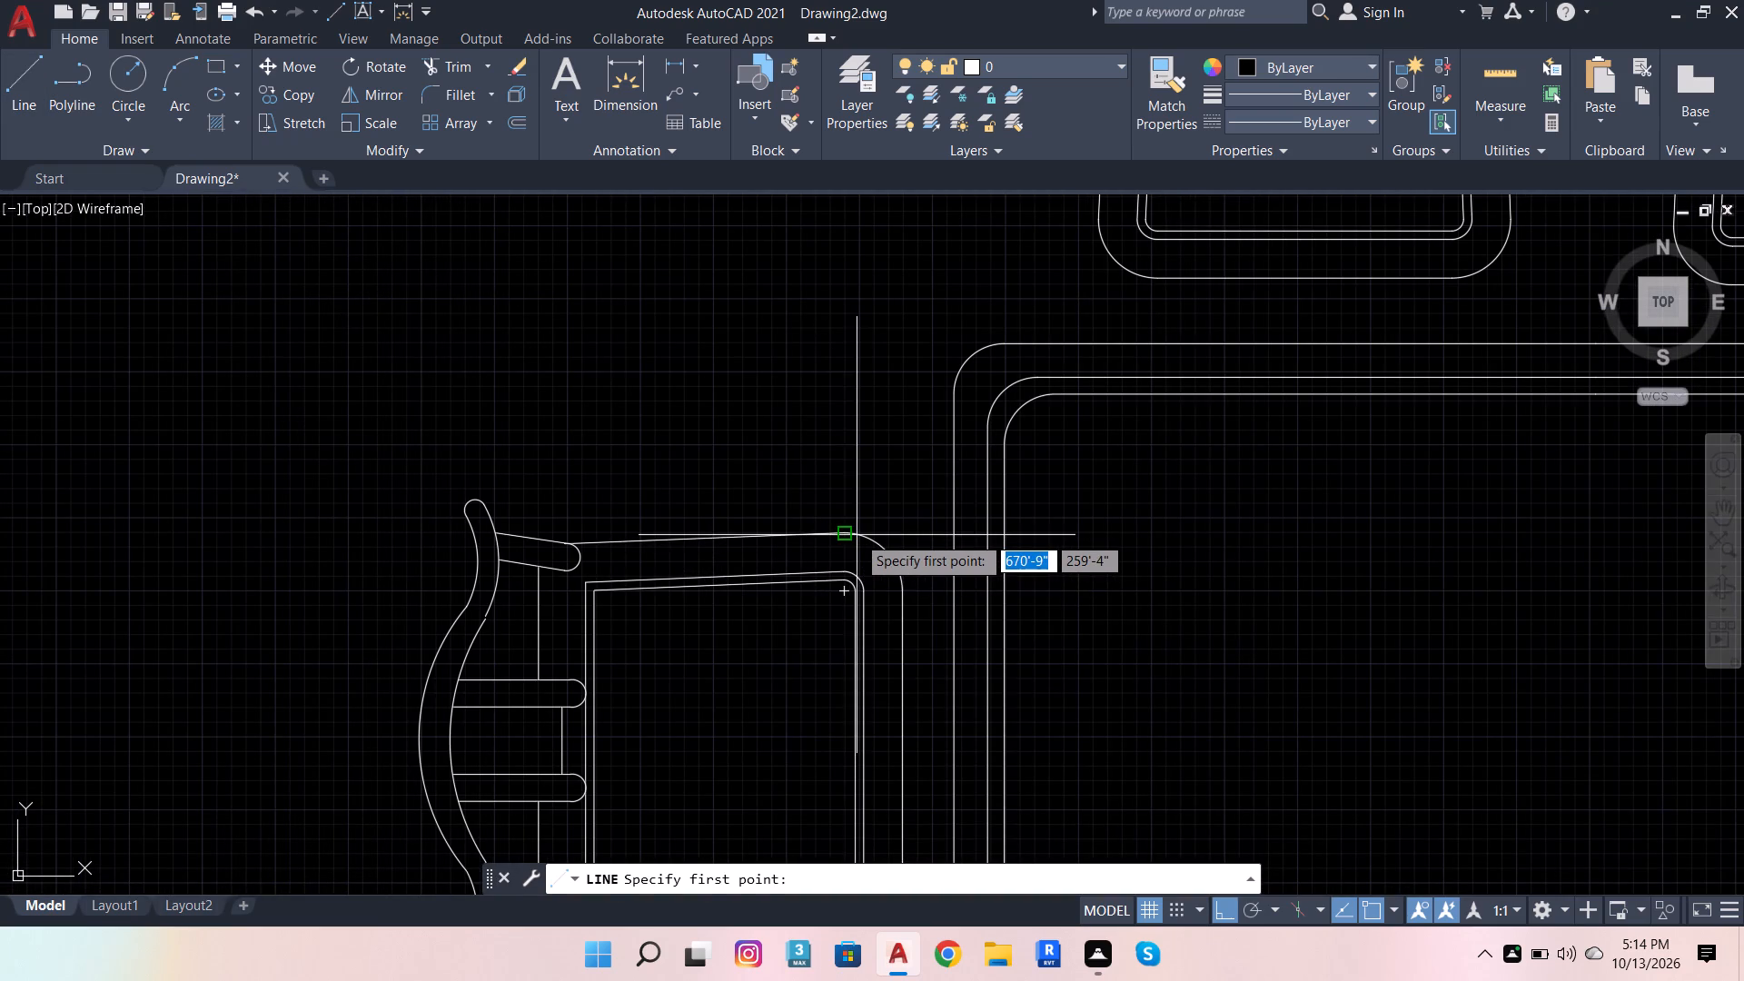
scroll(860, 526, down, 2)
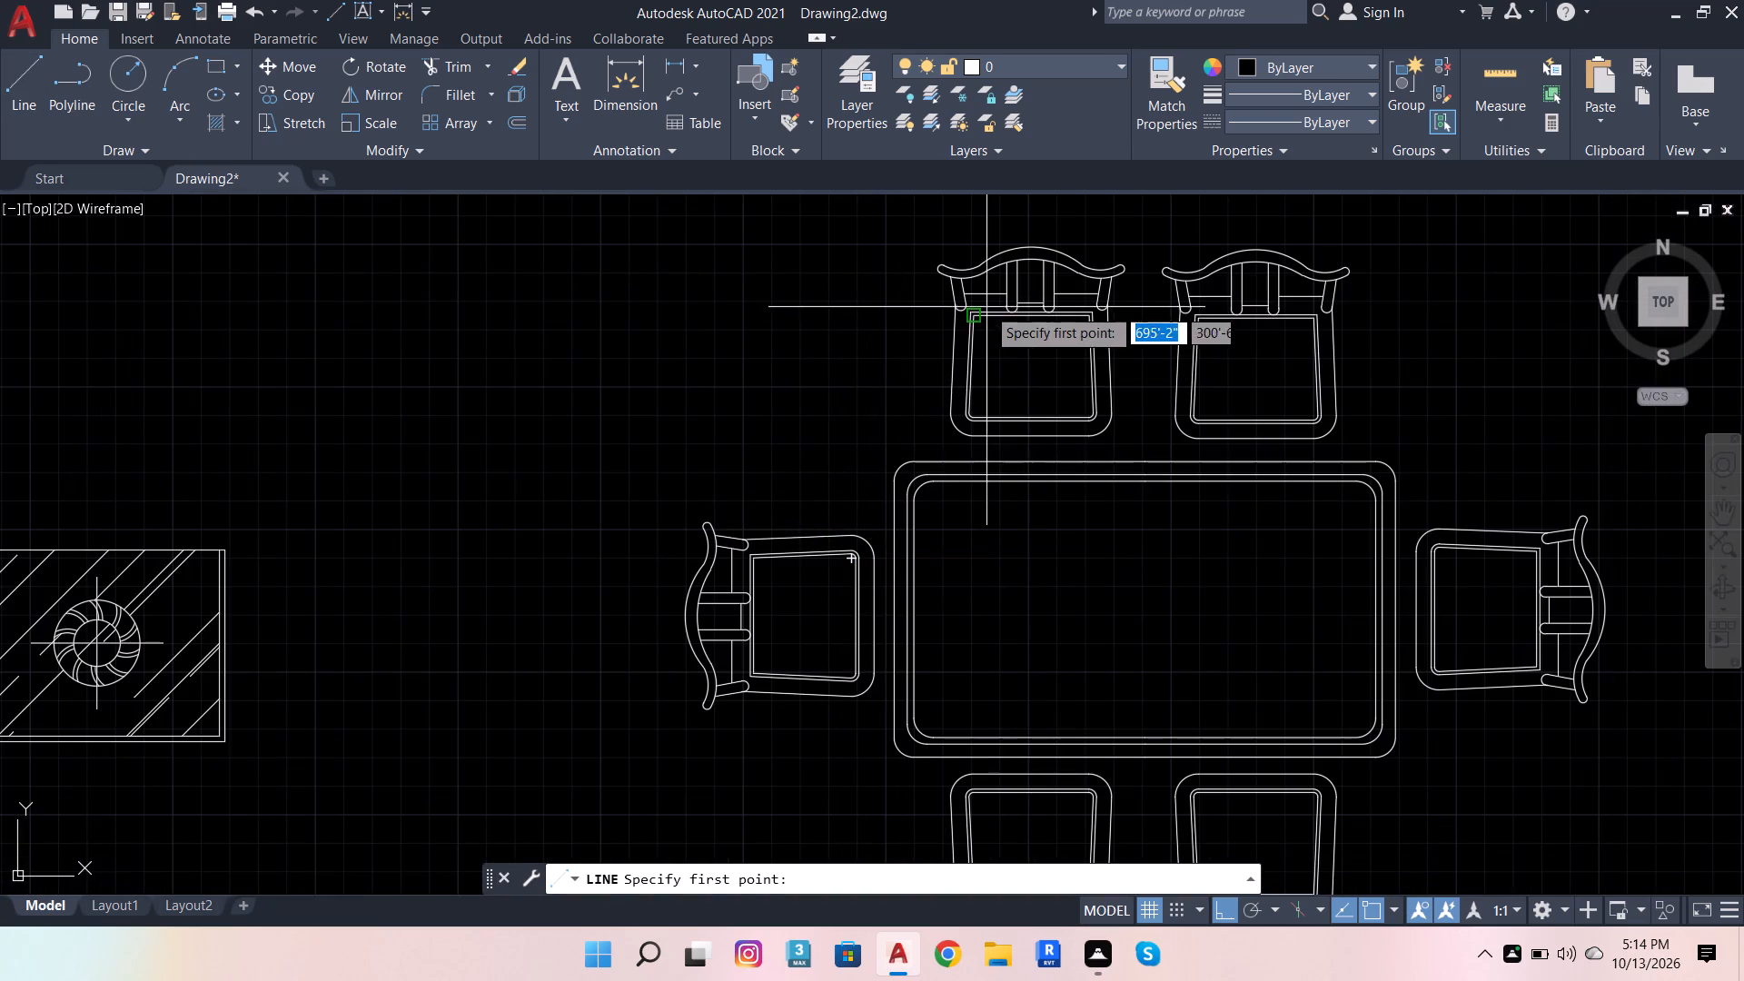
scroll(956, 403, up, 2)
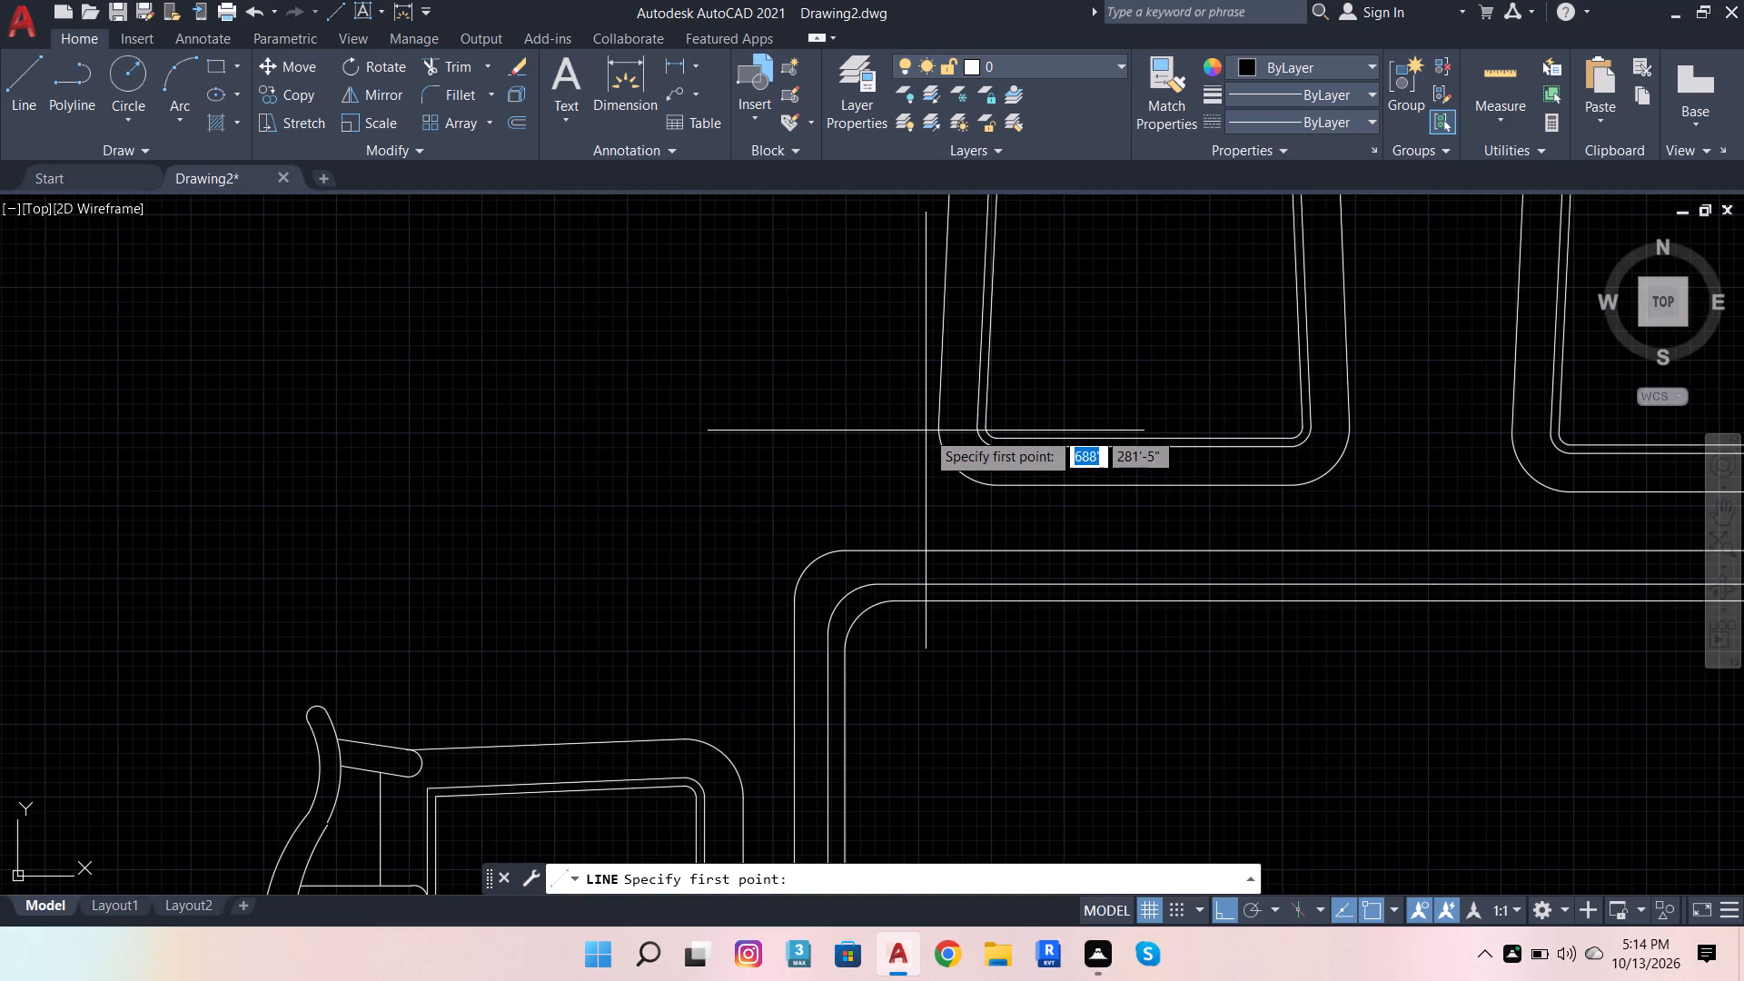
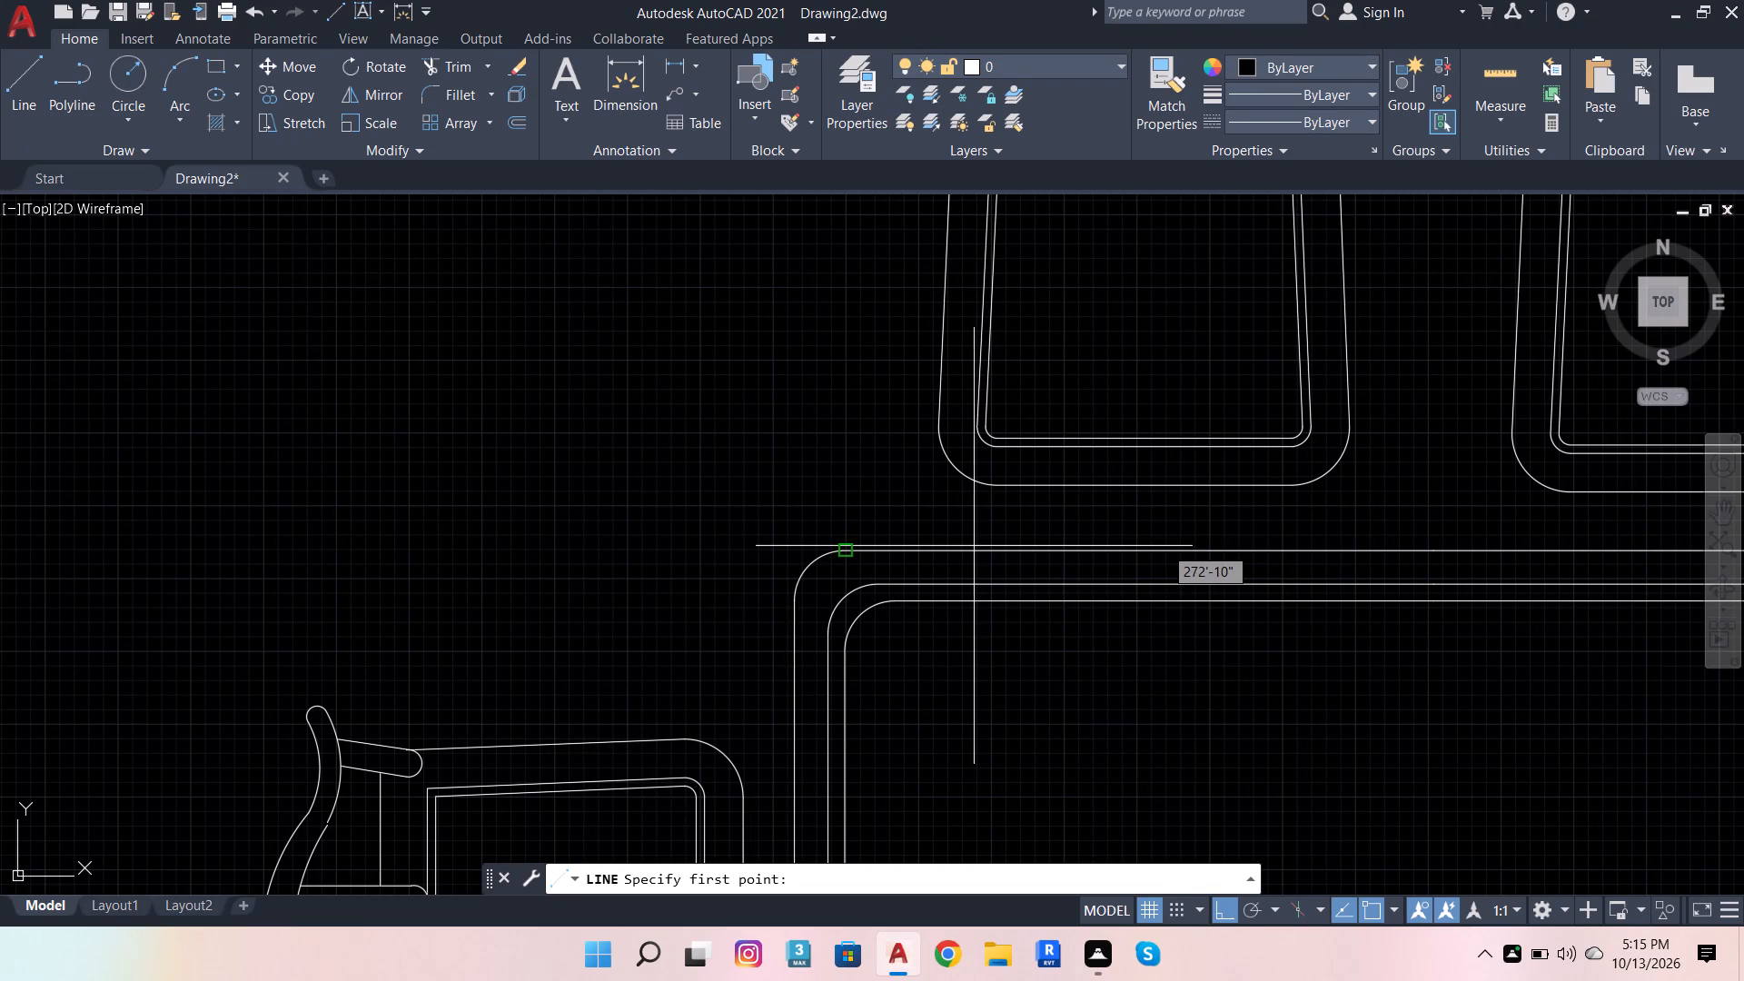
Draw a 1'8 horizontal line inward from the left edge of the dining set's upper-left chair, near the seat's lower corner.
click(928, 424)
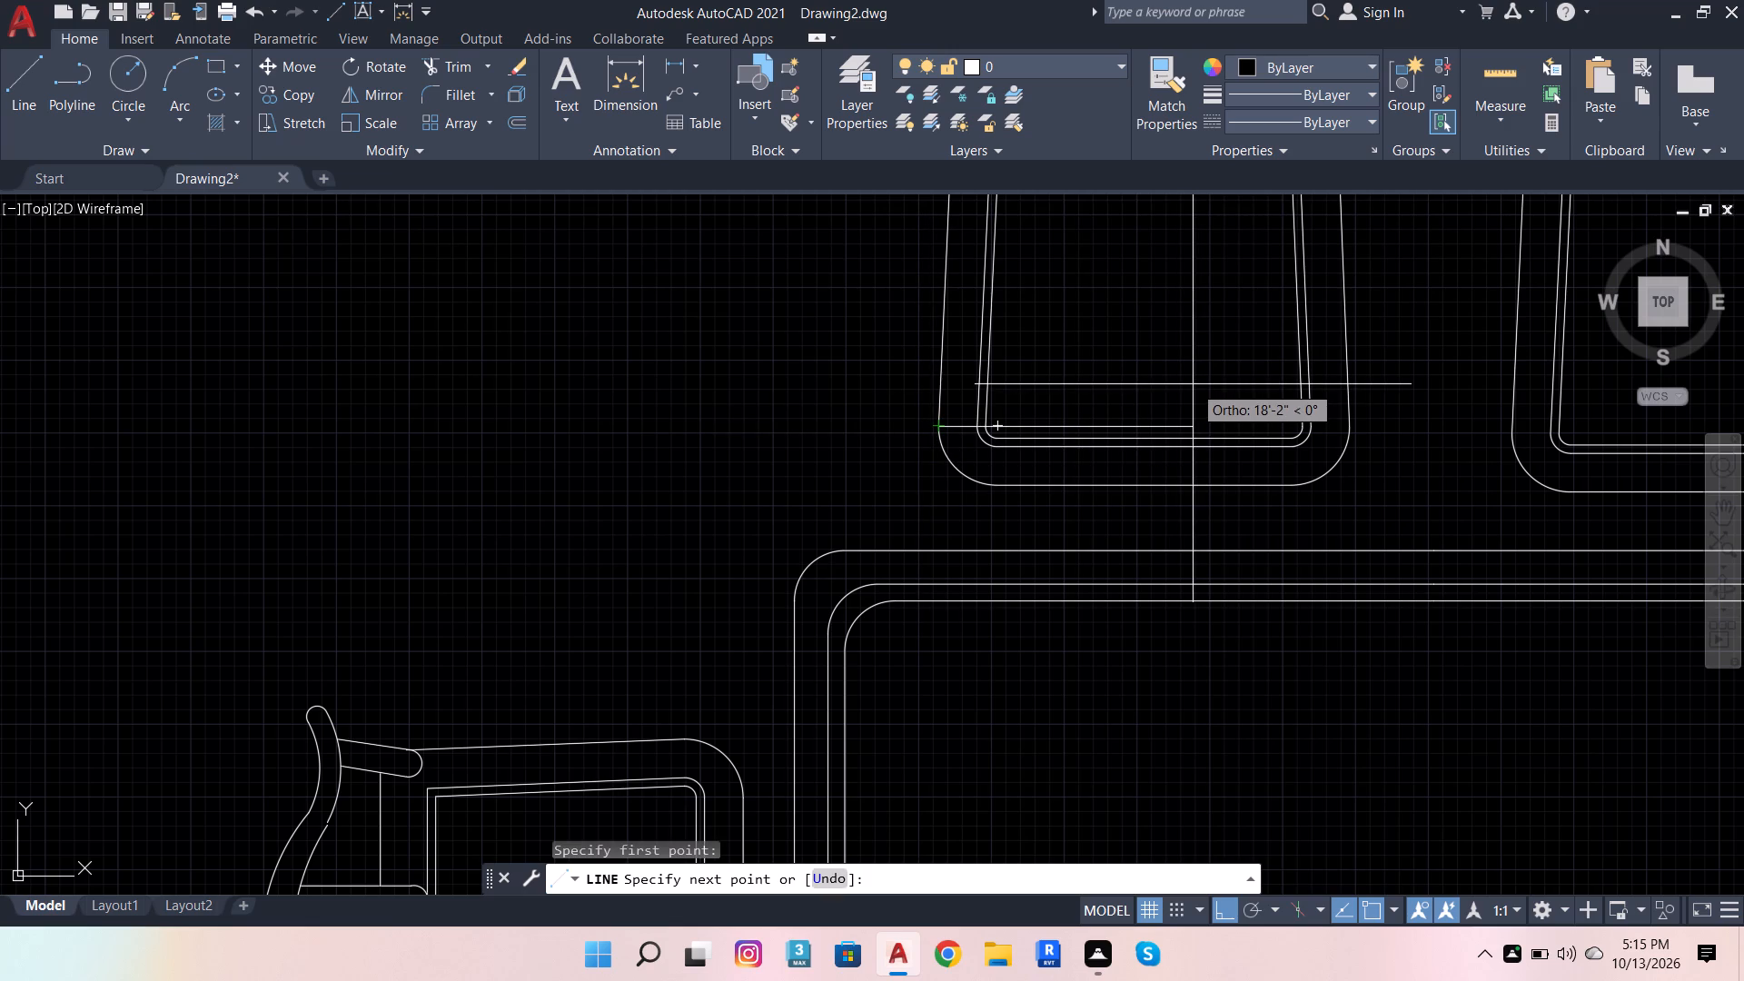
text(1')
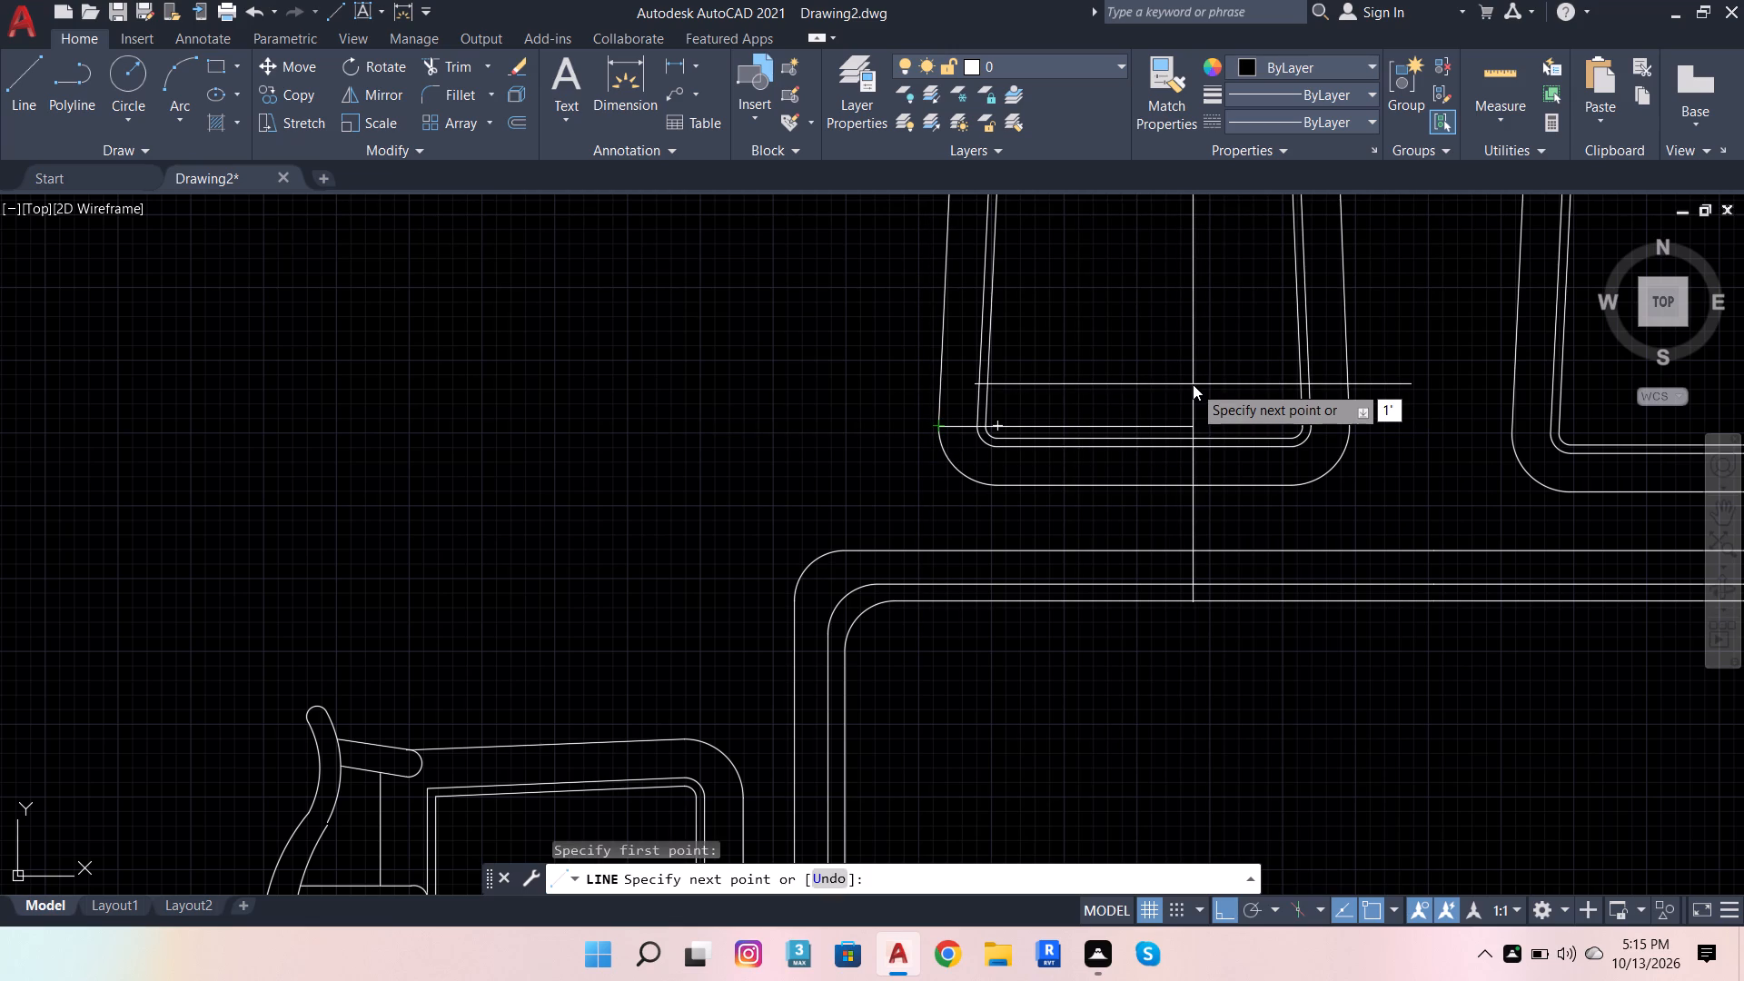
key(8)
key(Return)
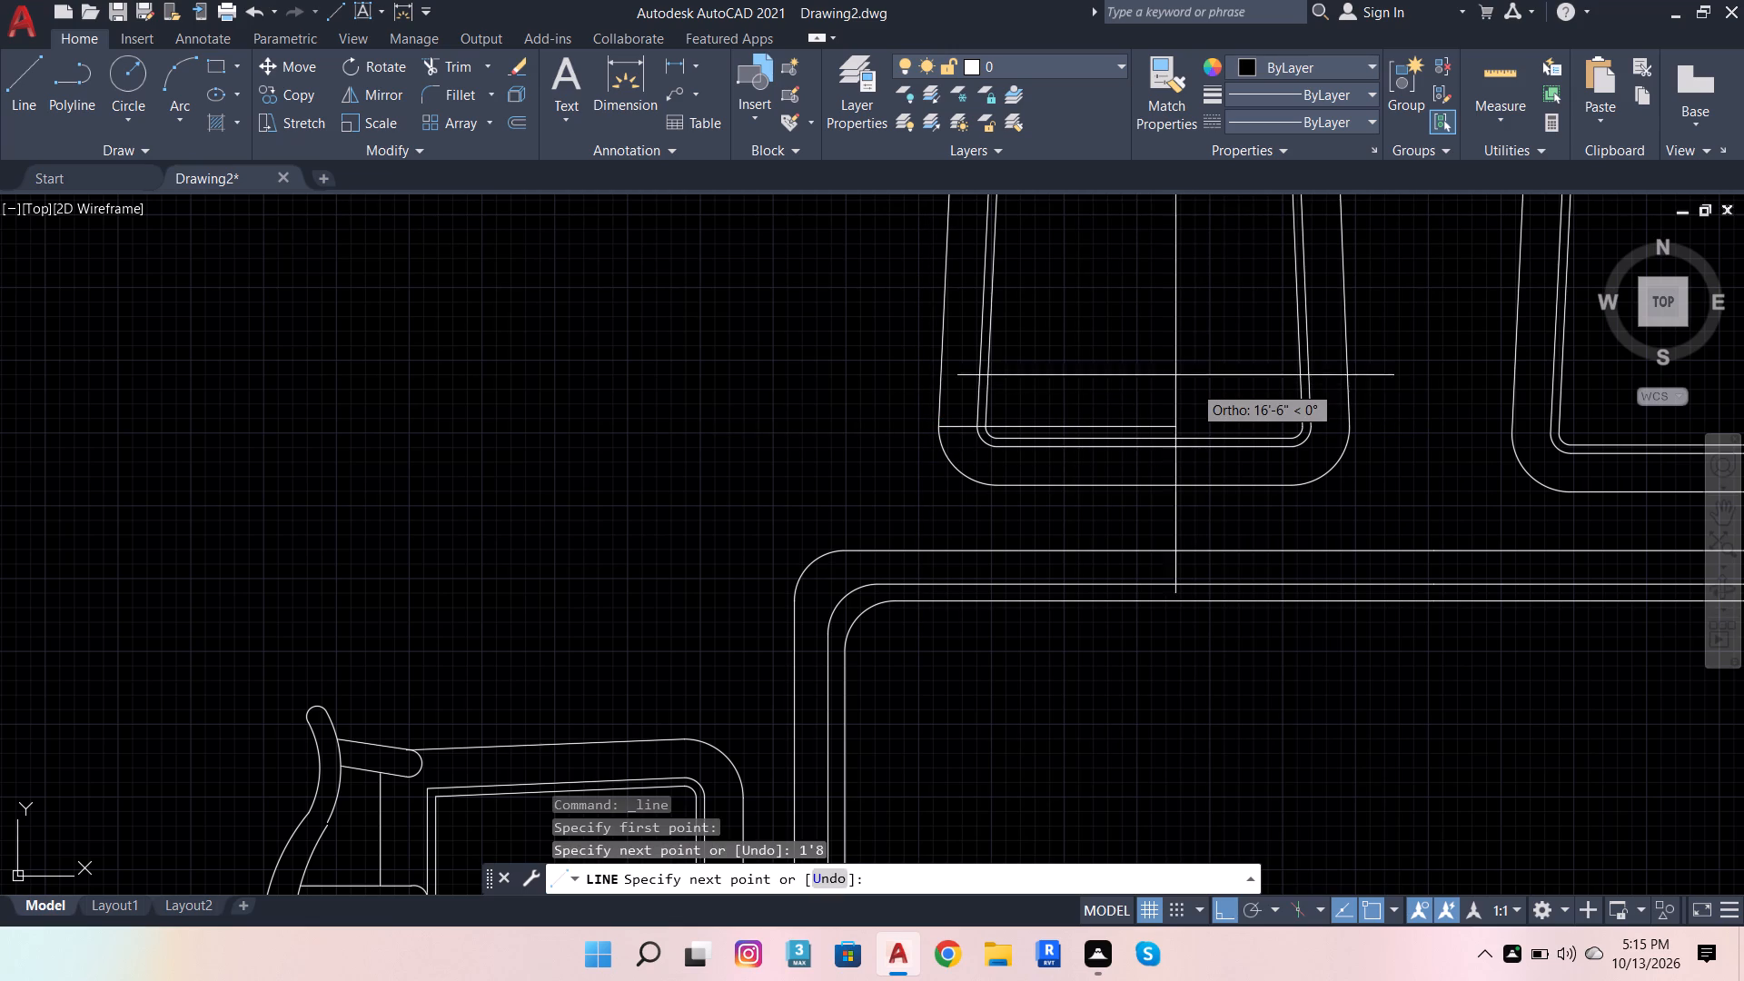
key(space)
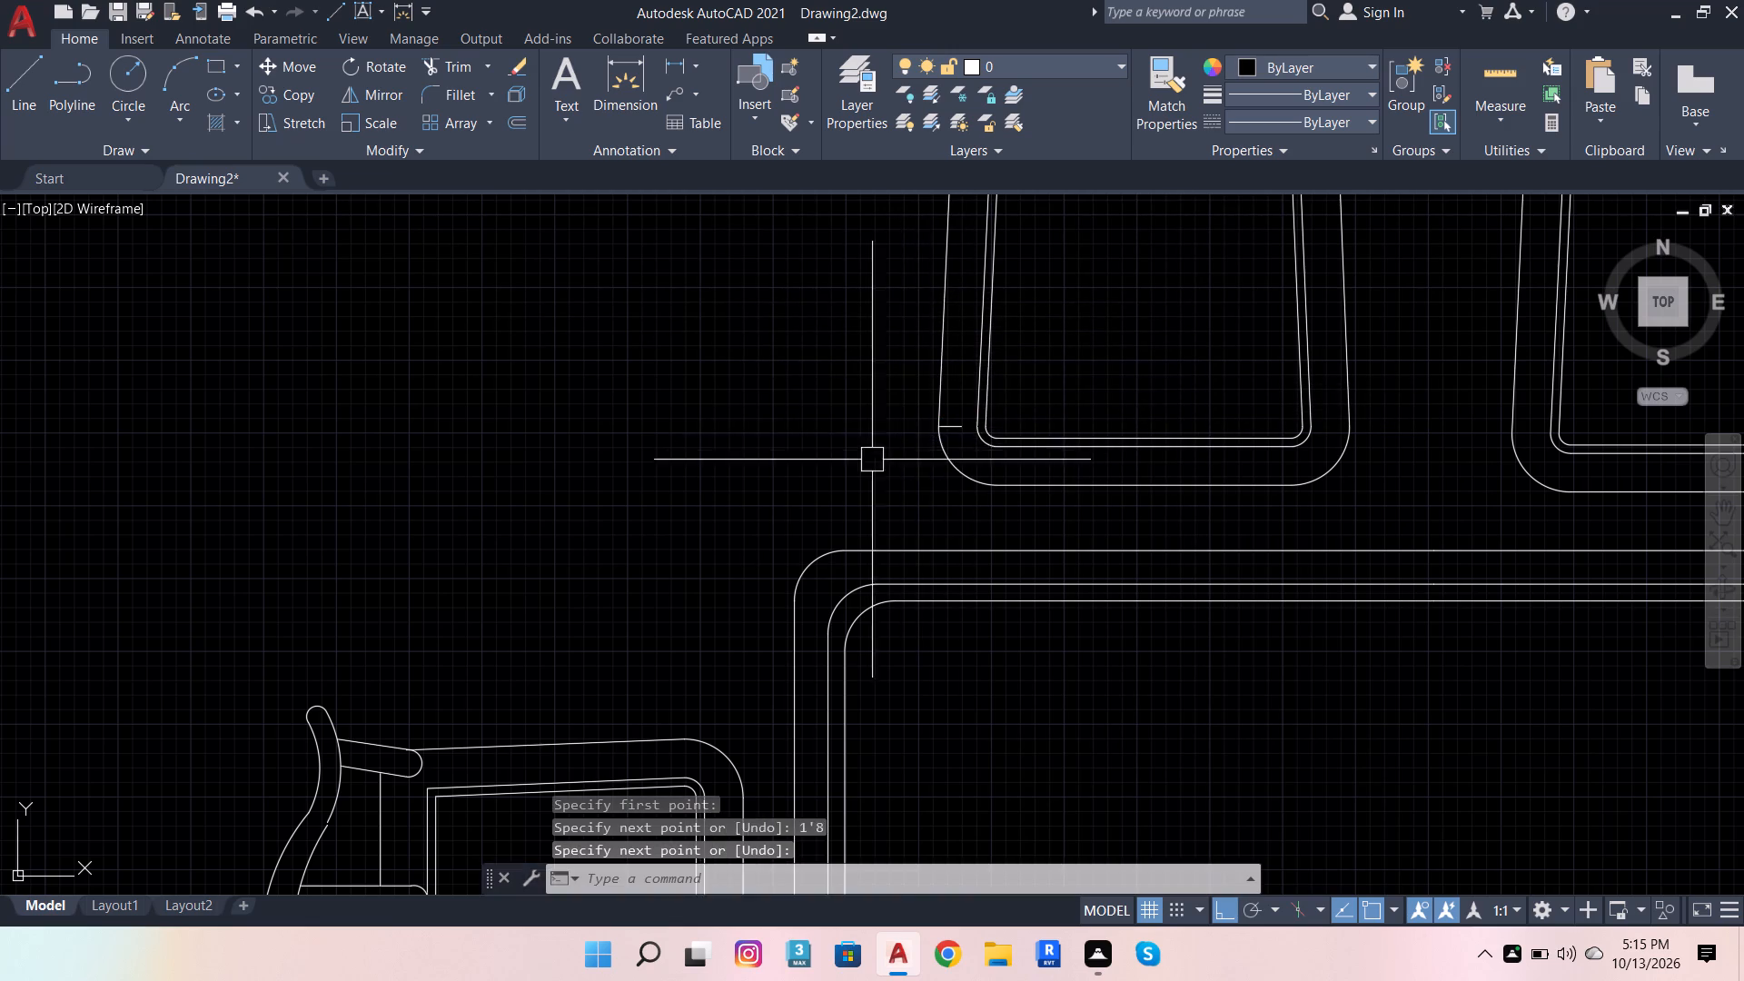
Draw a 3' horizontal line inward from the left end of the L-shaped sofa's first back cushion.
scroll(846, 482, down, 5)
scroll(1237, 490, up, 3)
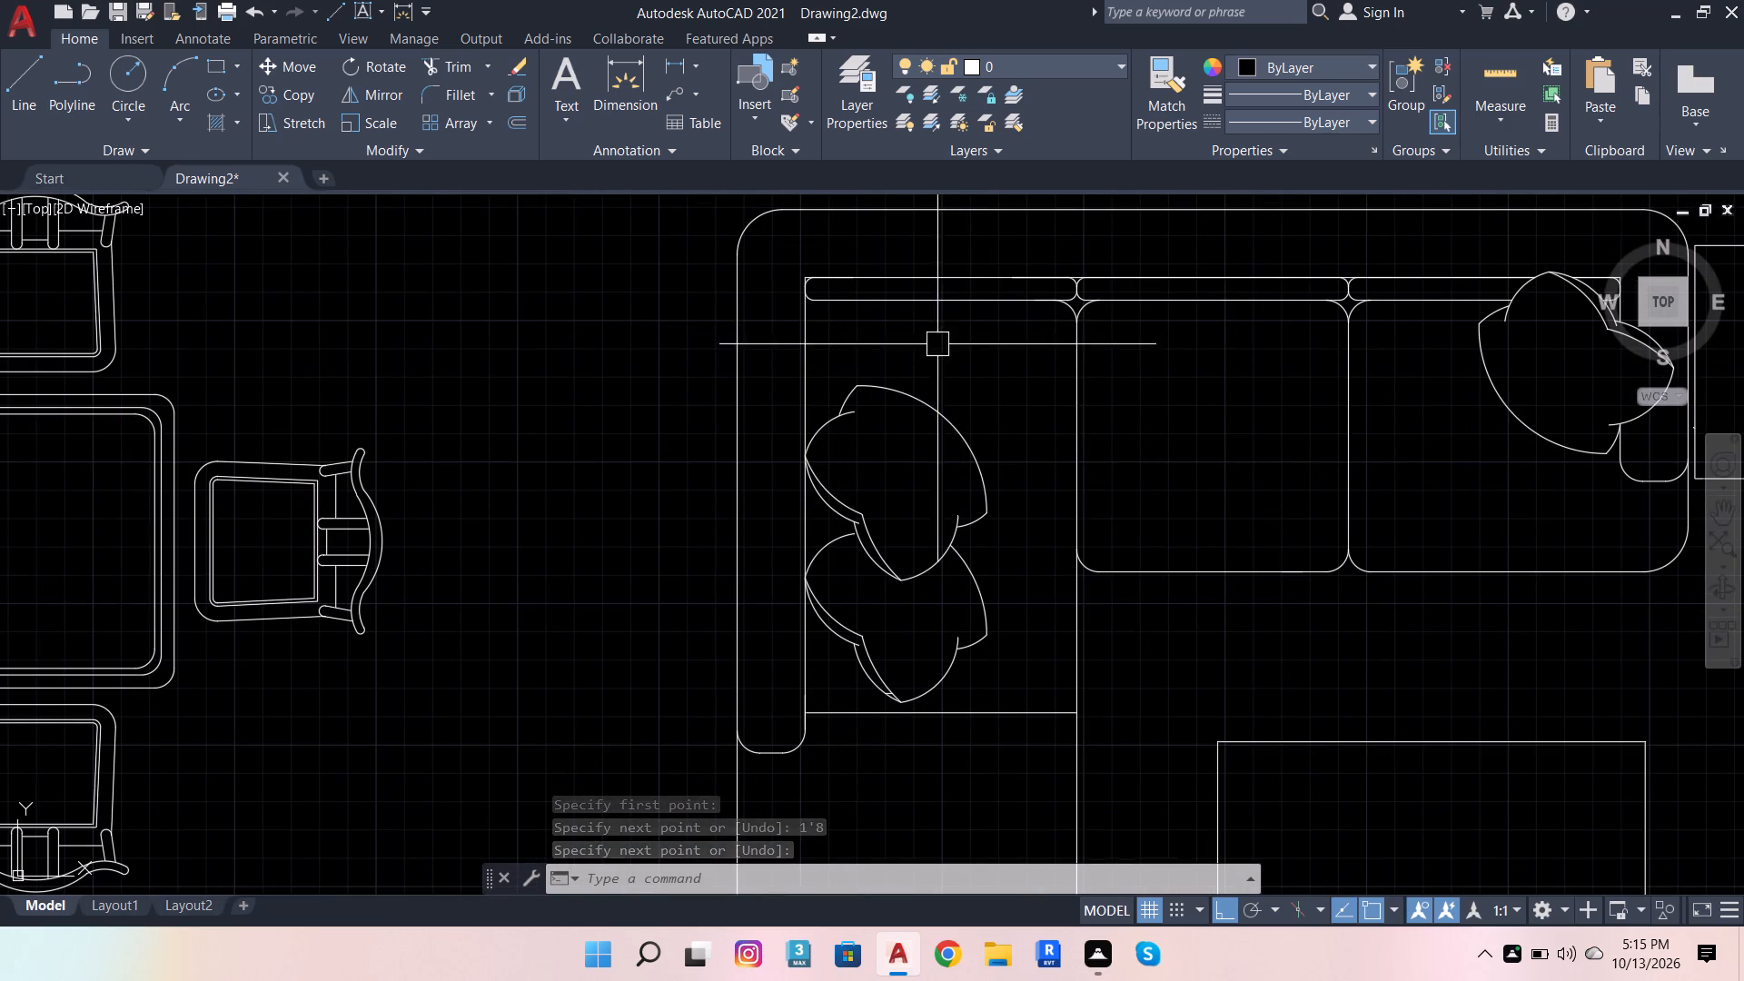
scroll(715, 505, down, 4)
scroll(783, 708, up, 1)
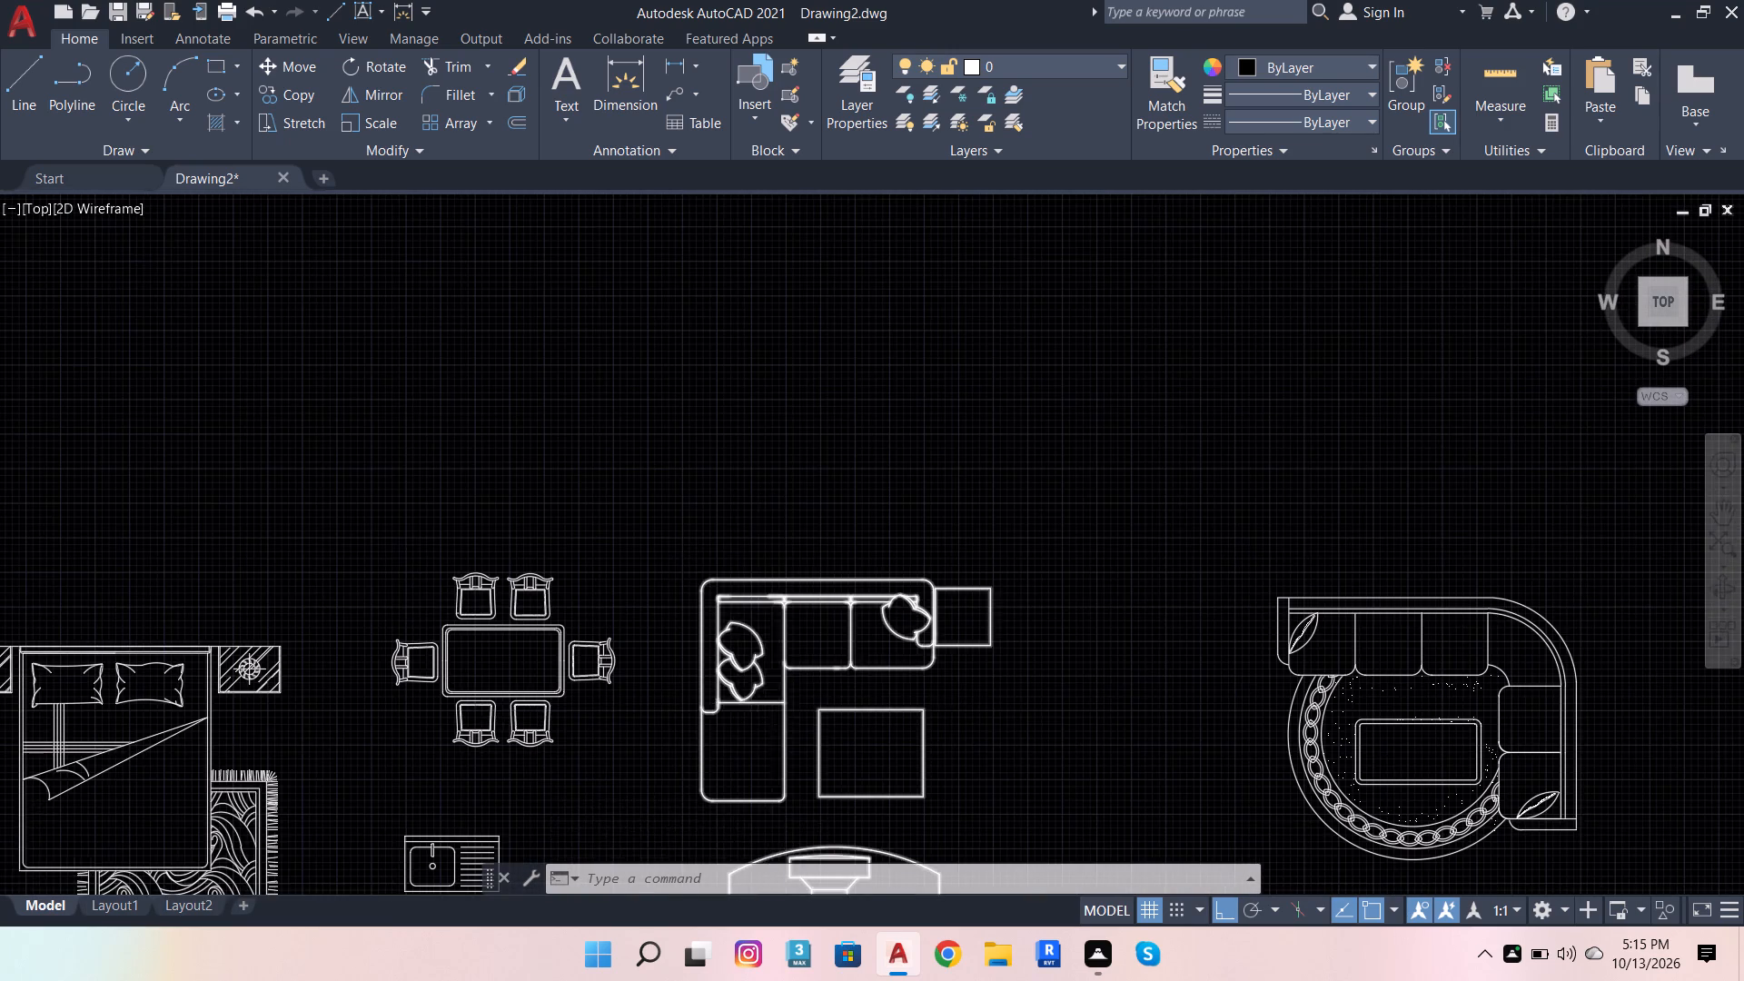
scroll(783, 708, up, 1)
scroll(903, 592, down, 1)
scroll(998, 553, up, 1)
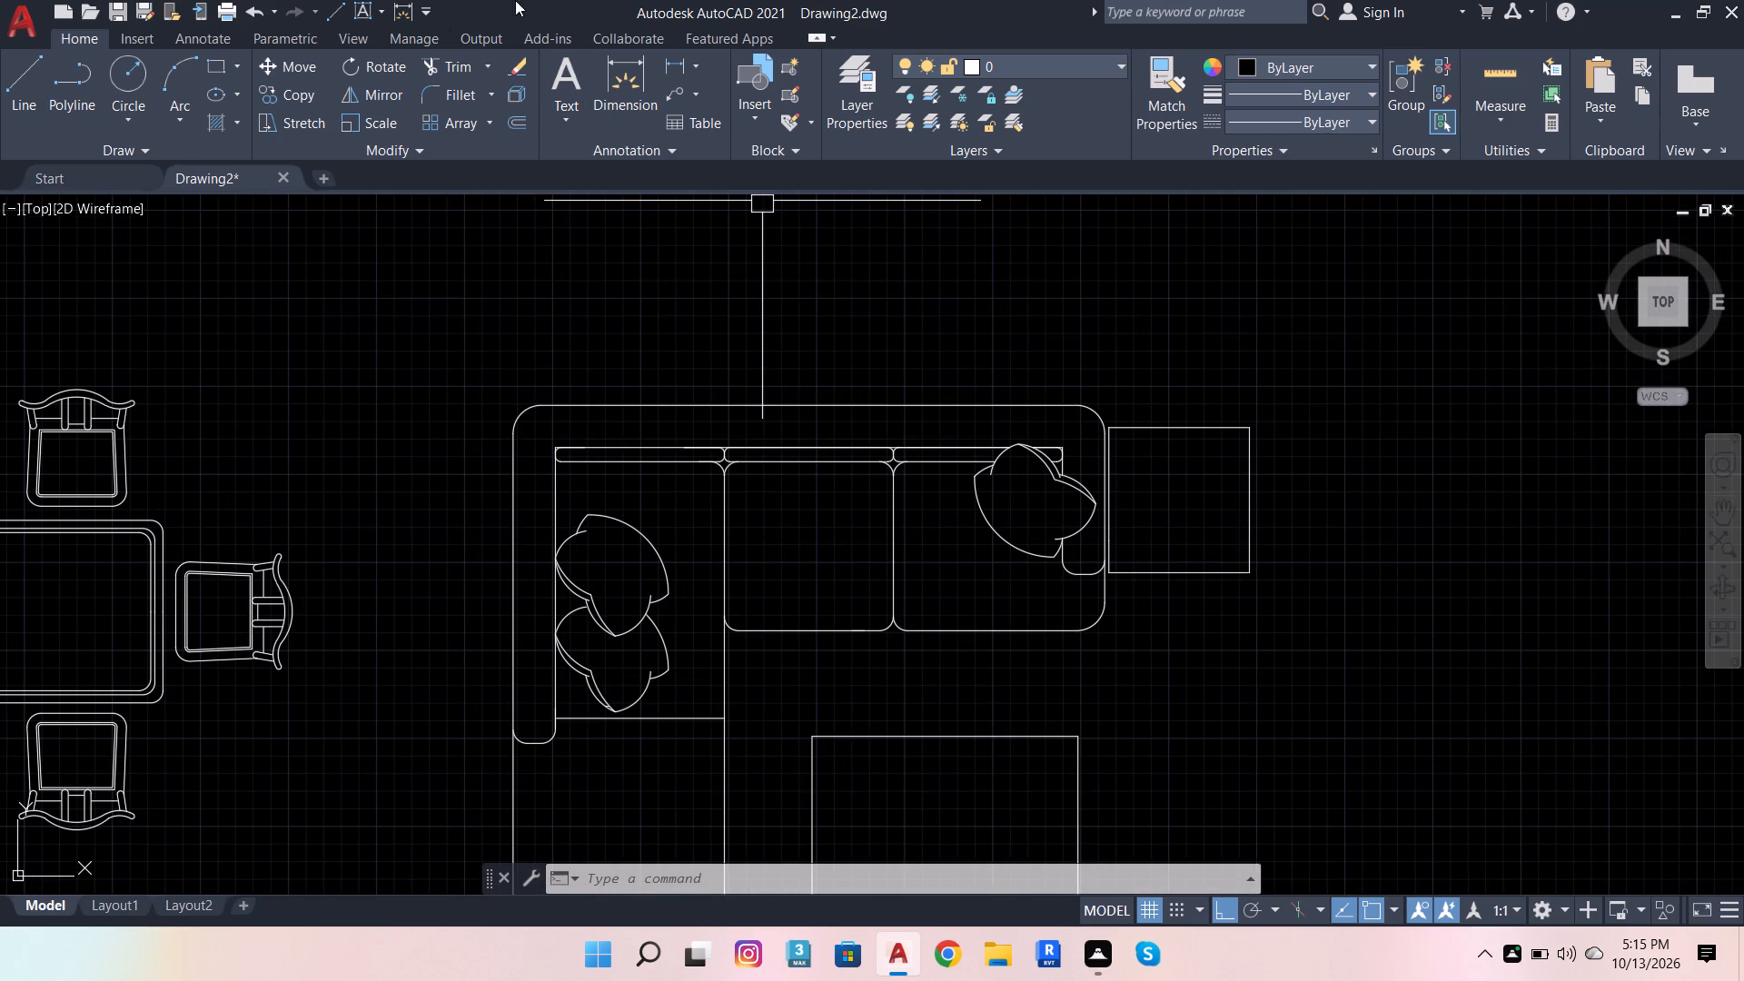
click(8, 92)
scroll(552, 460, up, 2)
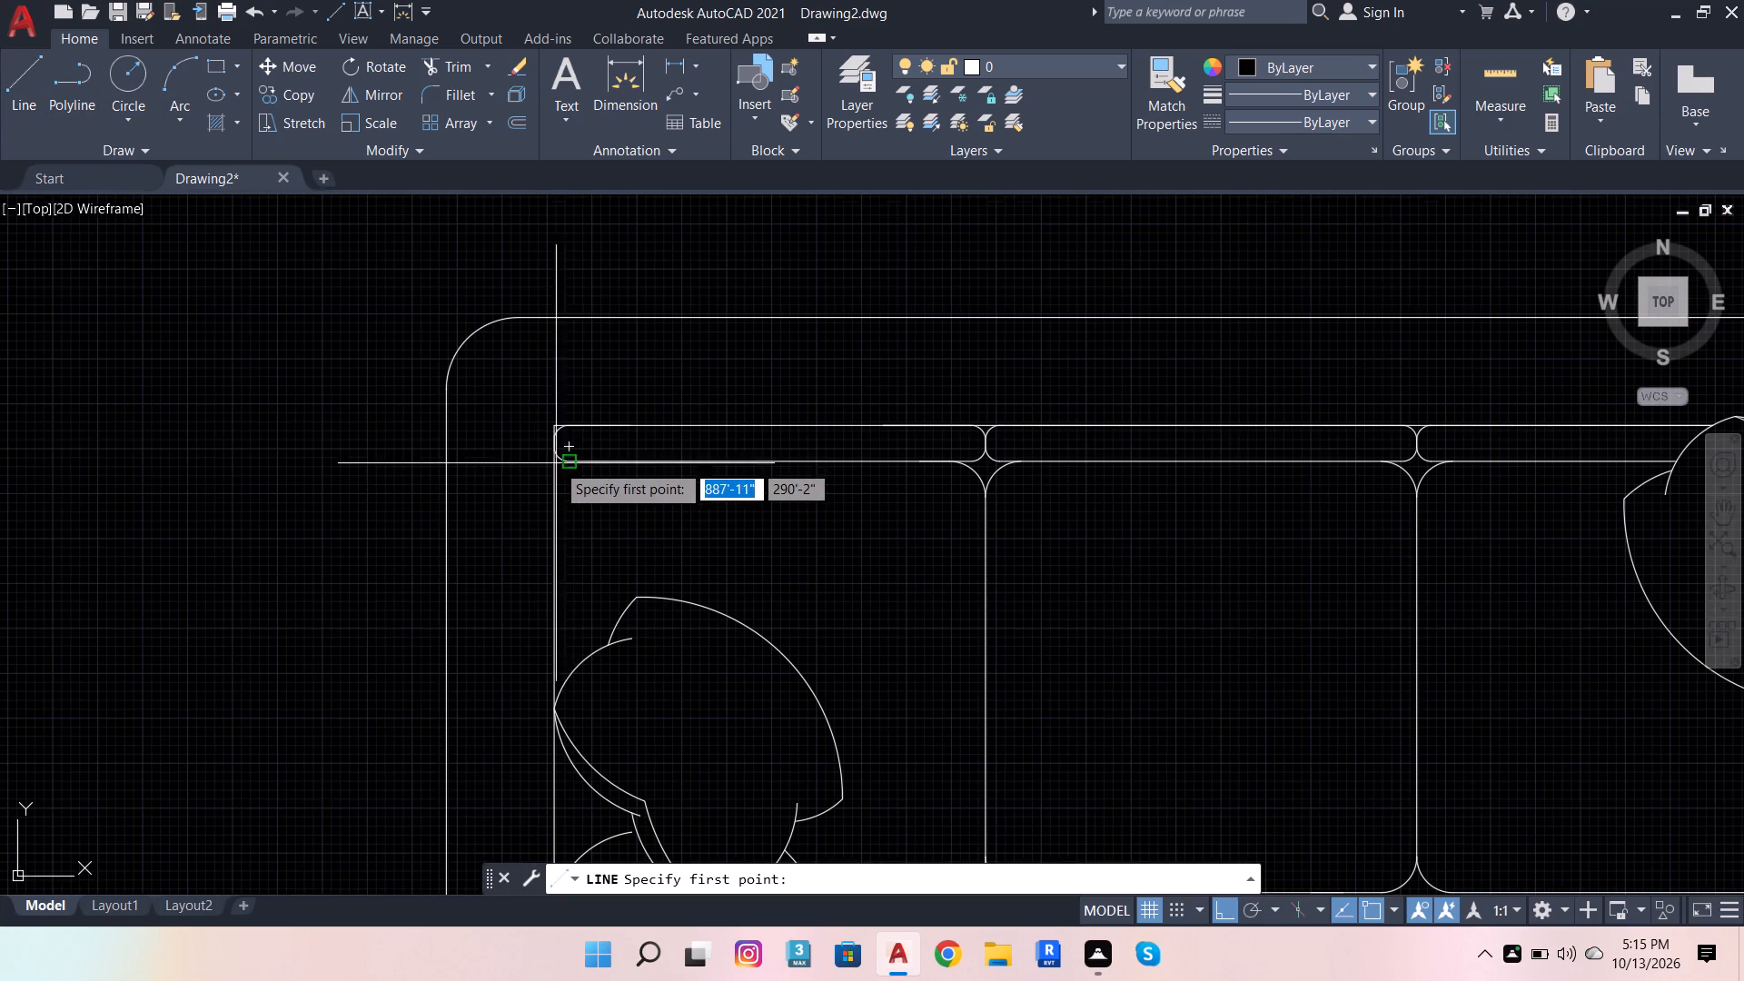
scroll(573, 468, up, 3)
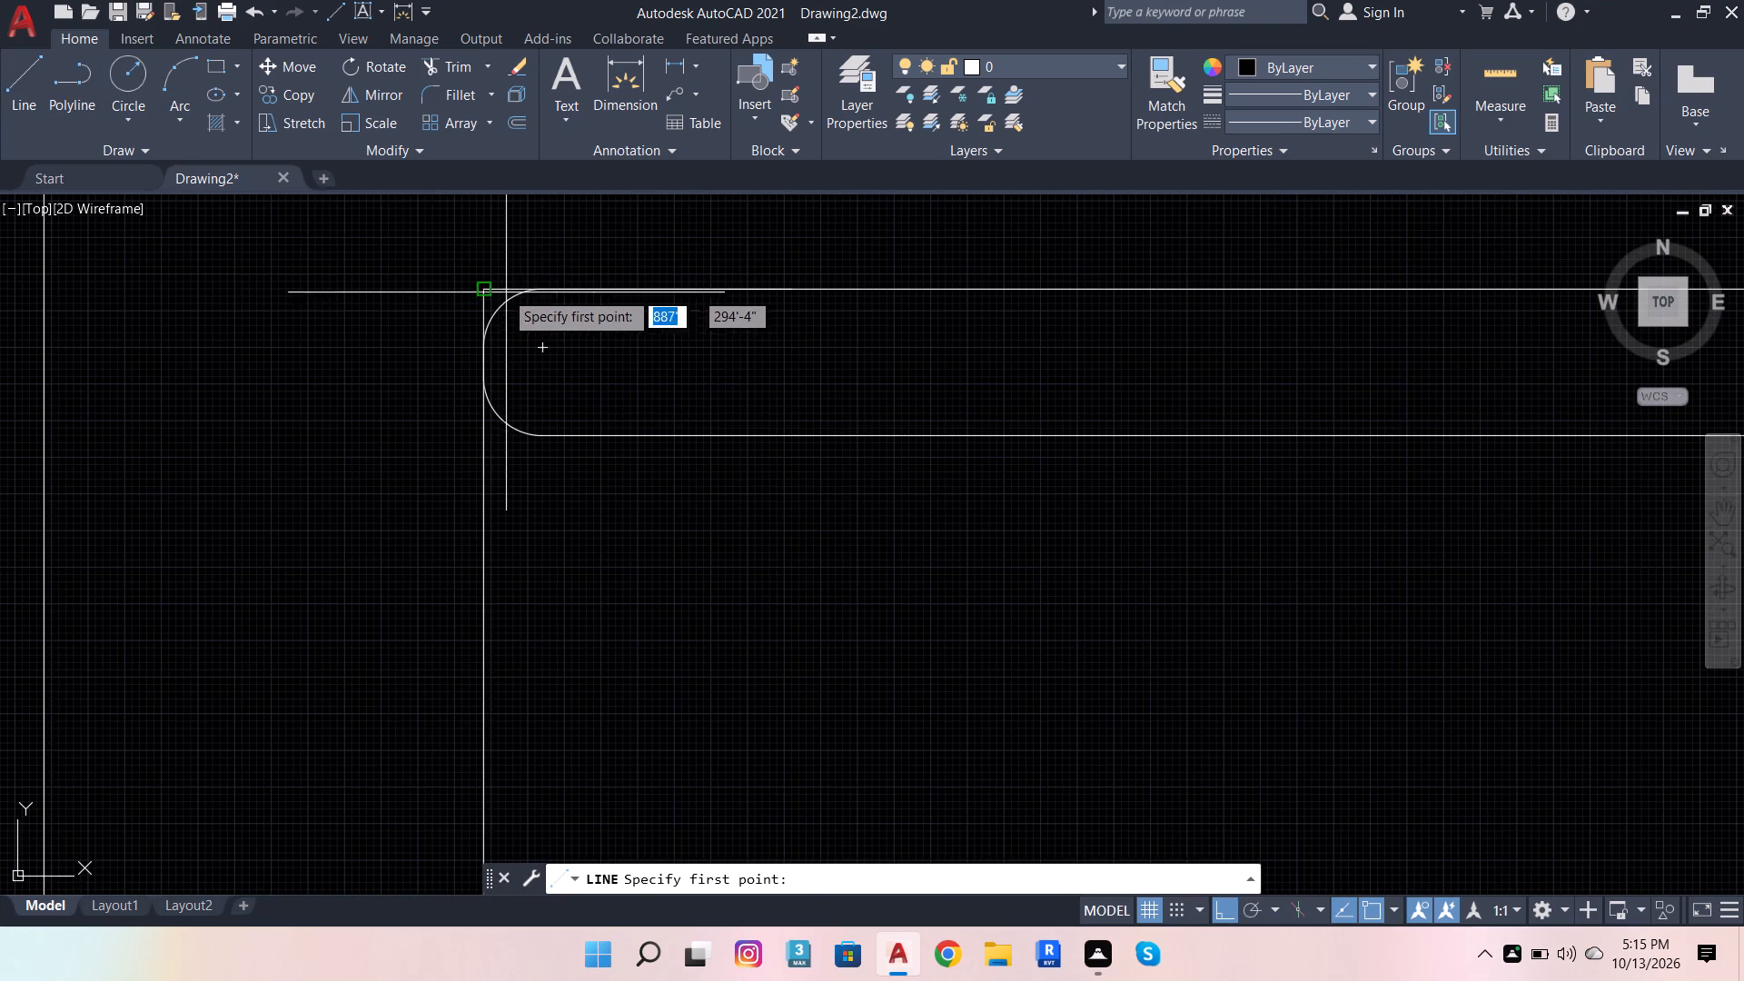
click(488, 347)
text(3')
key(Return)
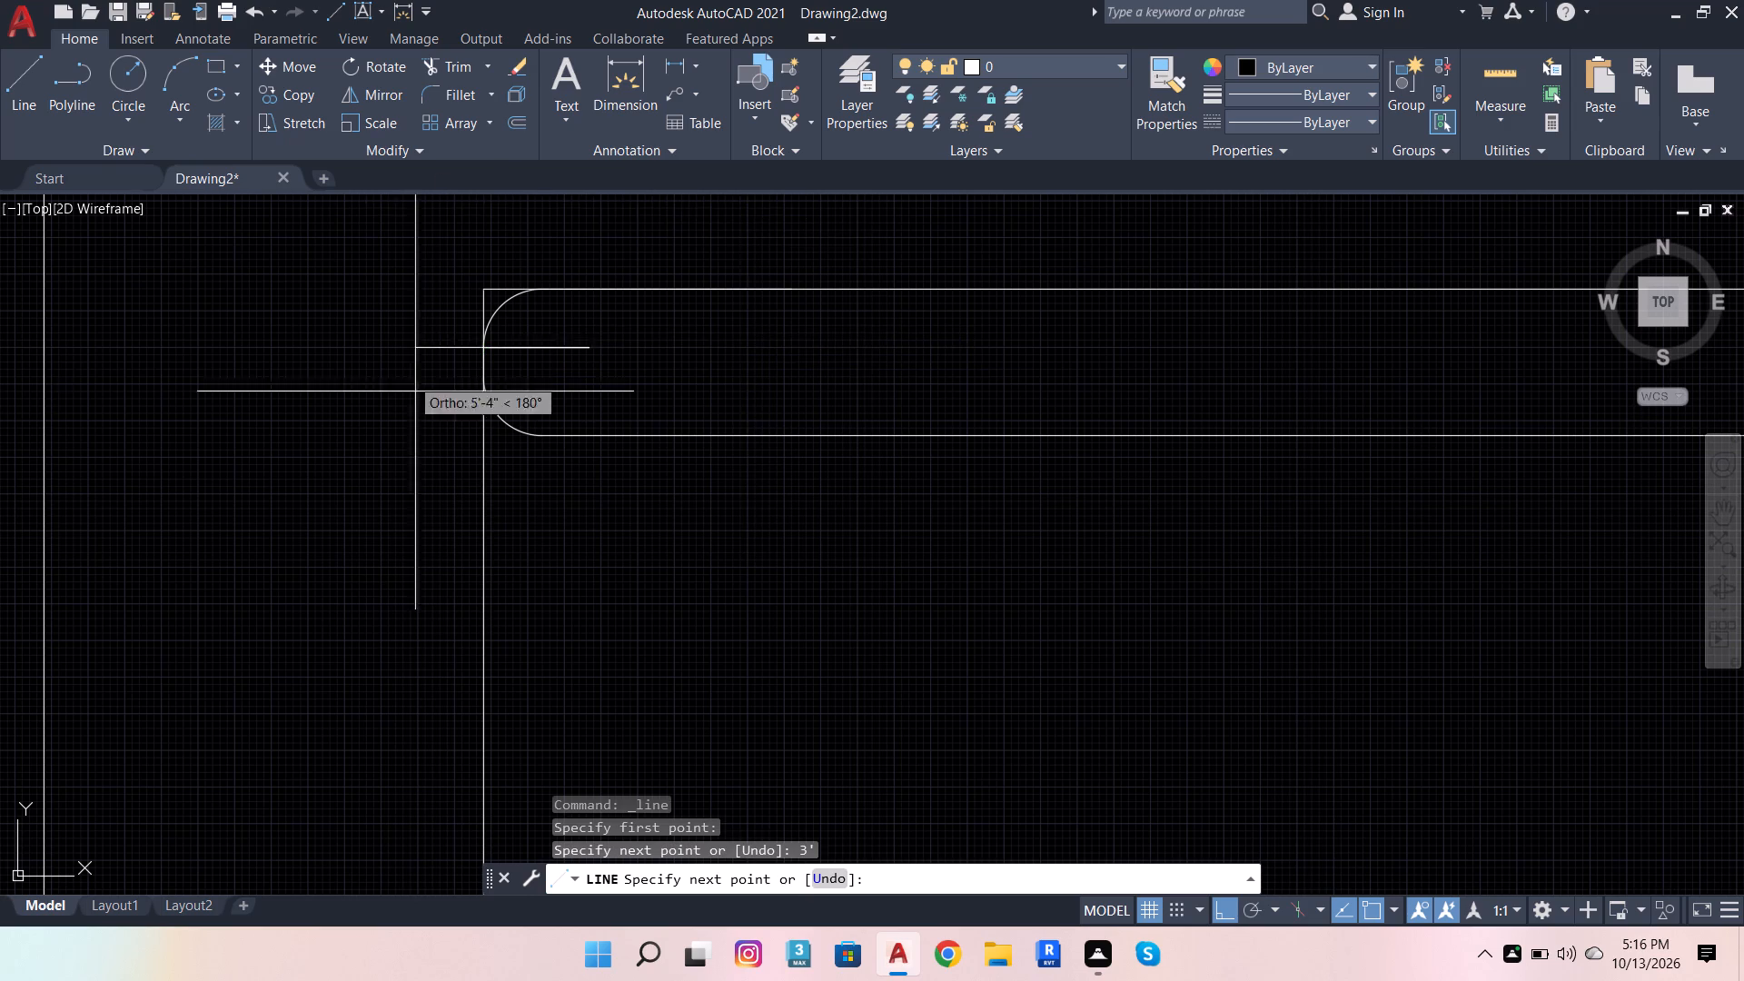
scroll(445, 581, down, 3)
scroll(643, 464, down, 2)
key(v)
key(space)
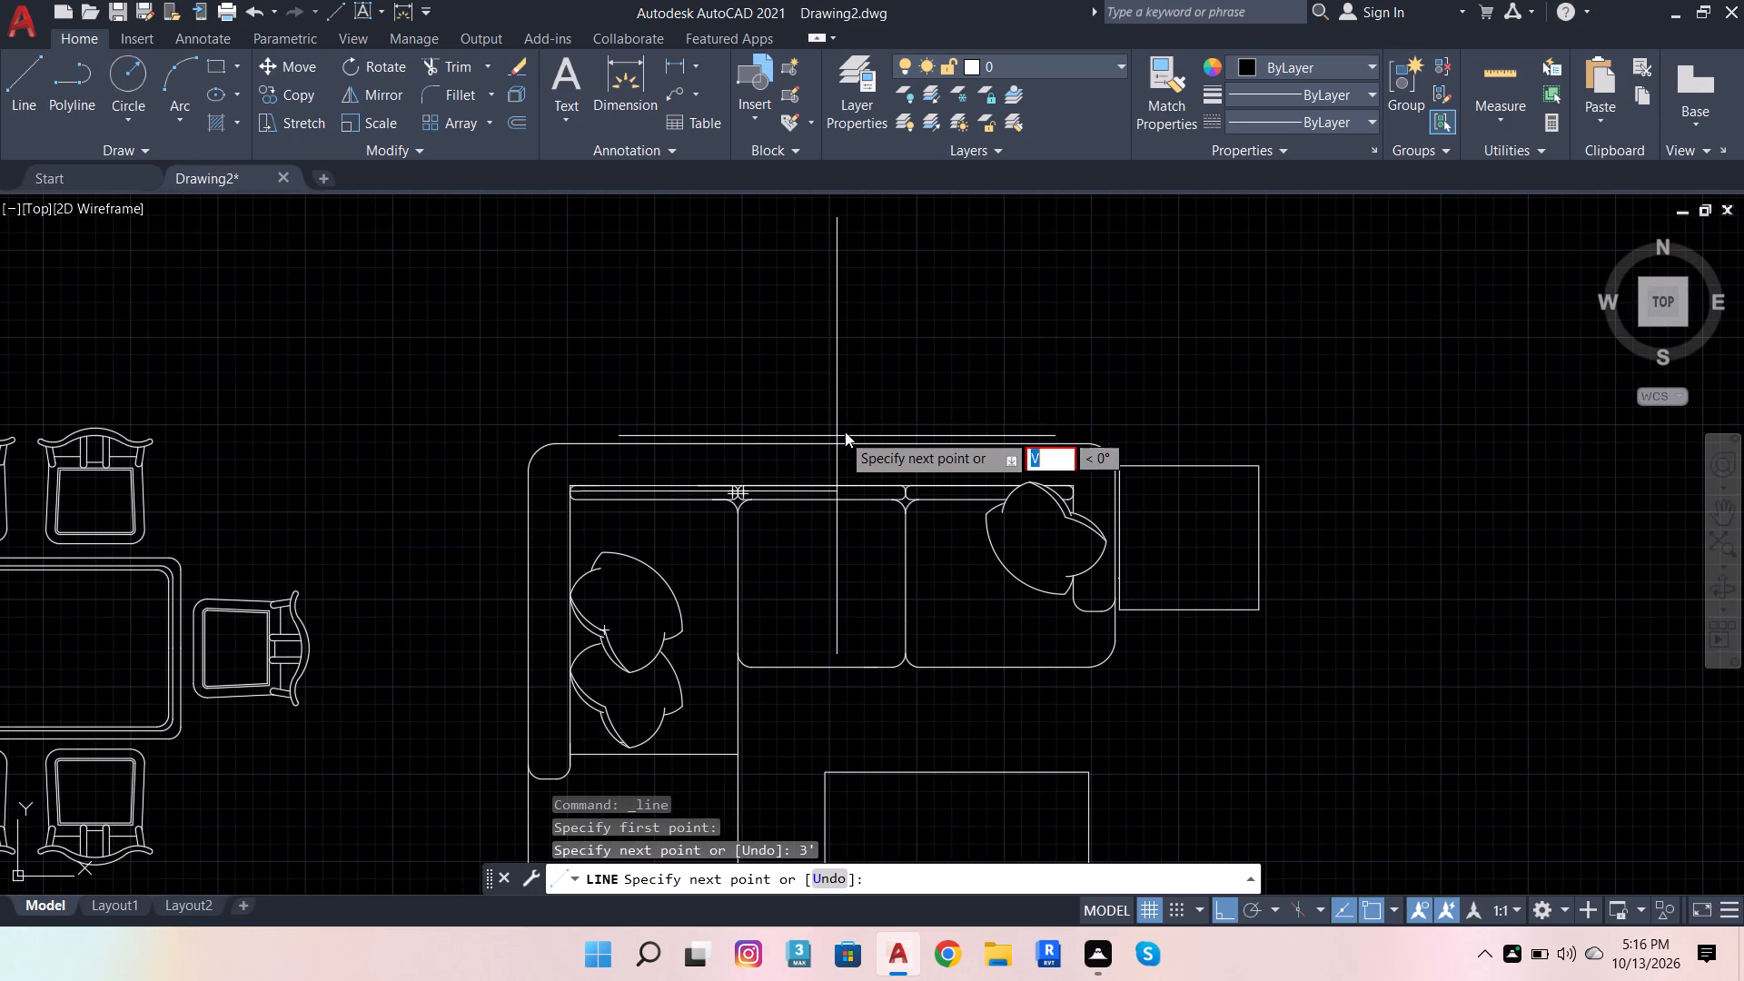
text(V)
key(space)
scroll(331, 496, down, 1)
key(space)
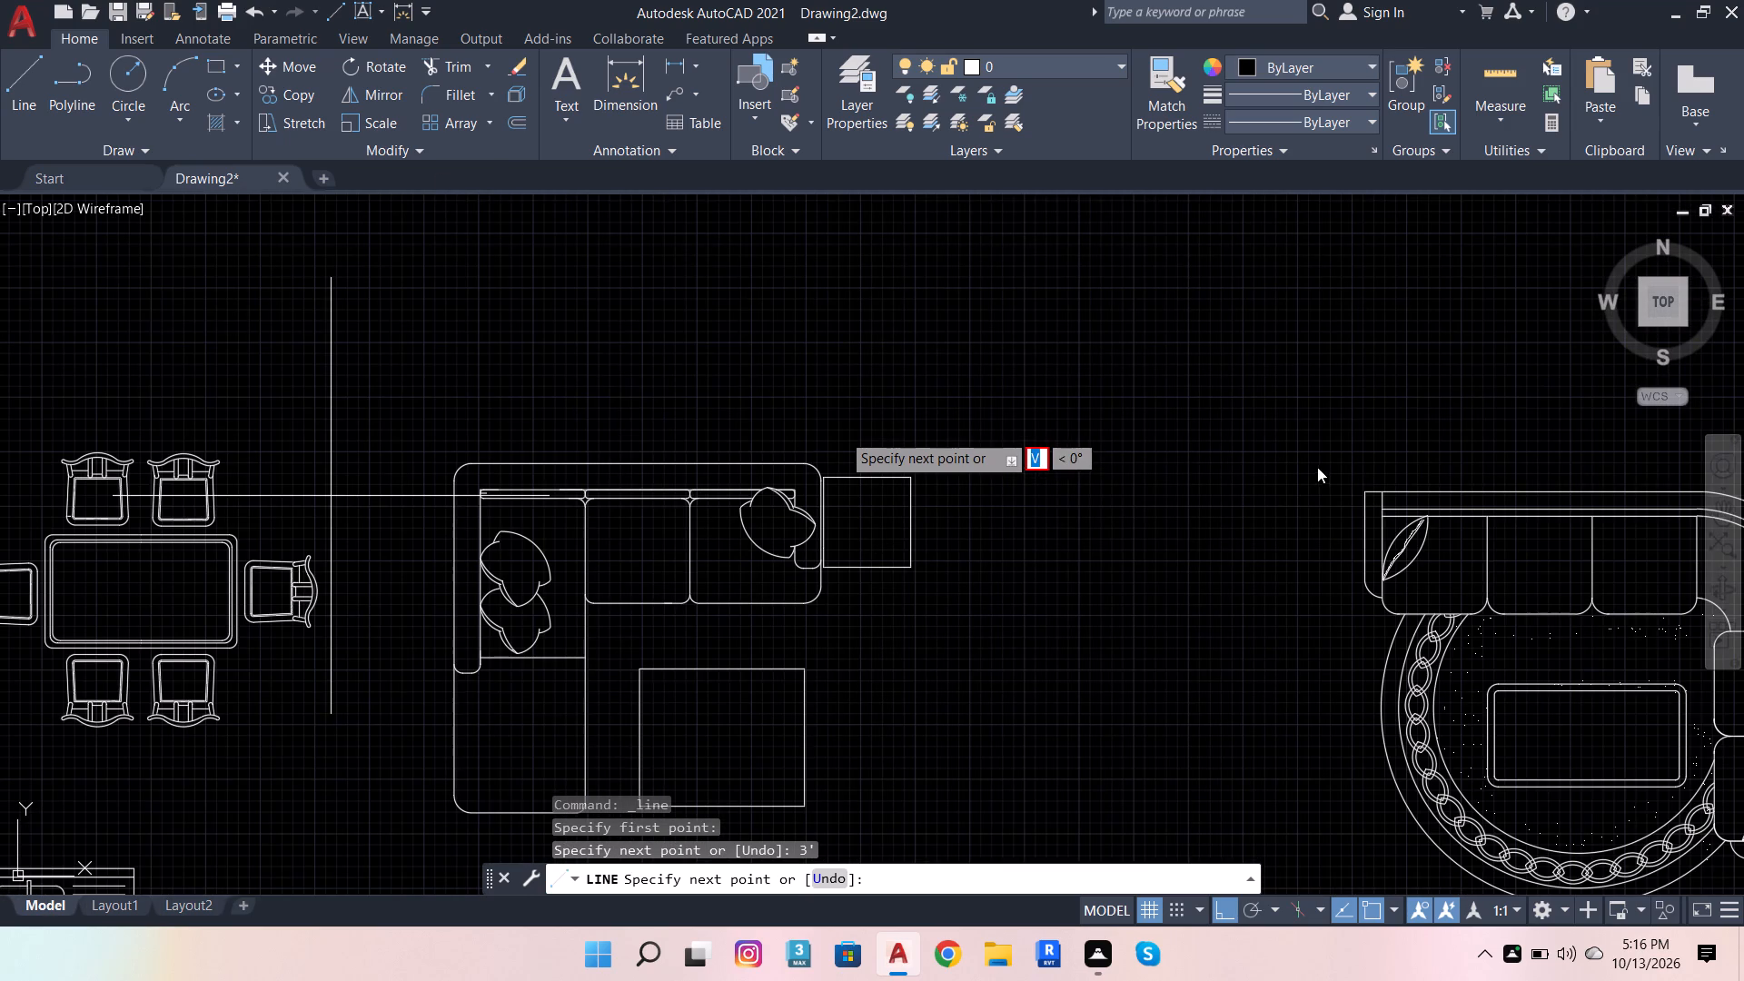
key(Escape)
Draw a 3' horizontal line inward from the inner edge of the curved sofa's left arm, just below the backrest.
scroll(566, 480, down, 3)
scroll(841, 566, up, 2)
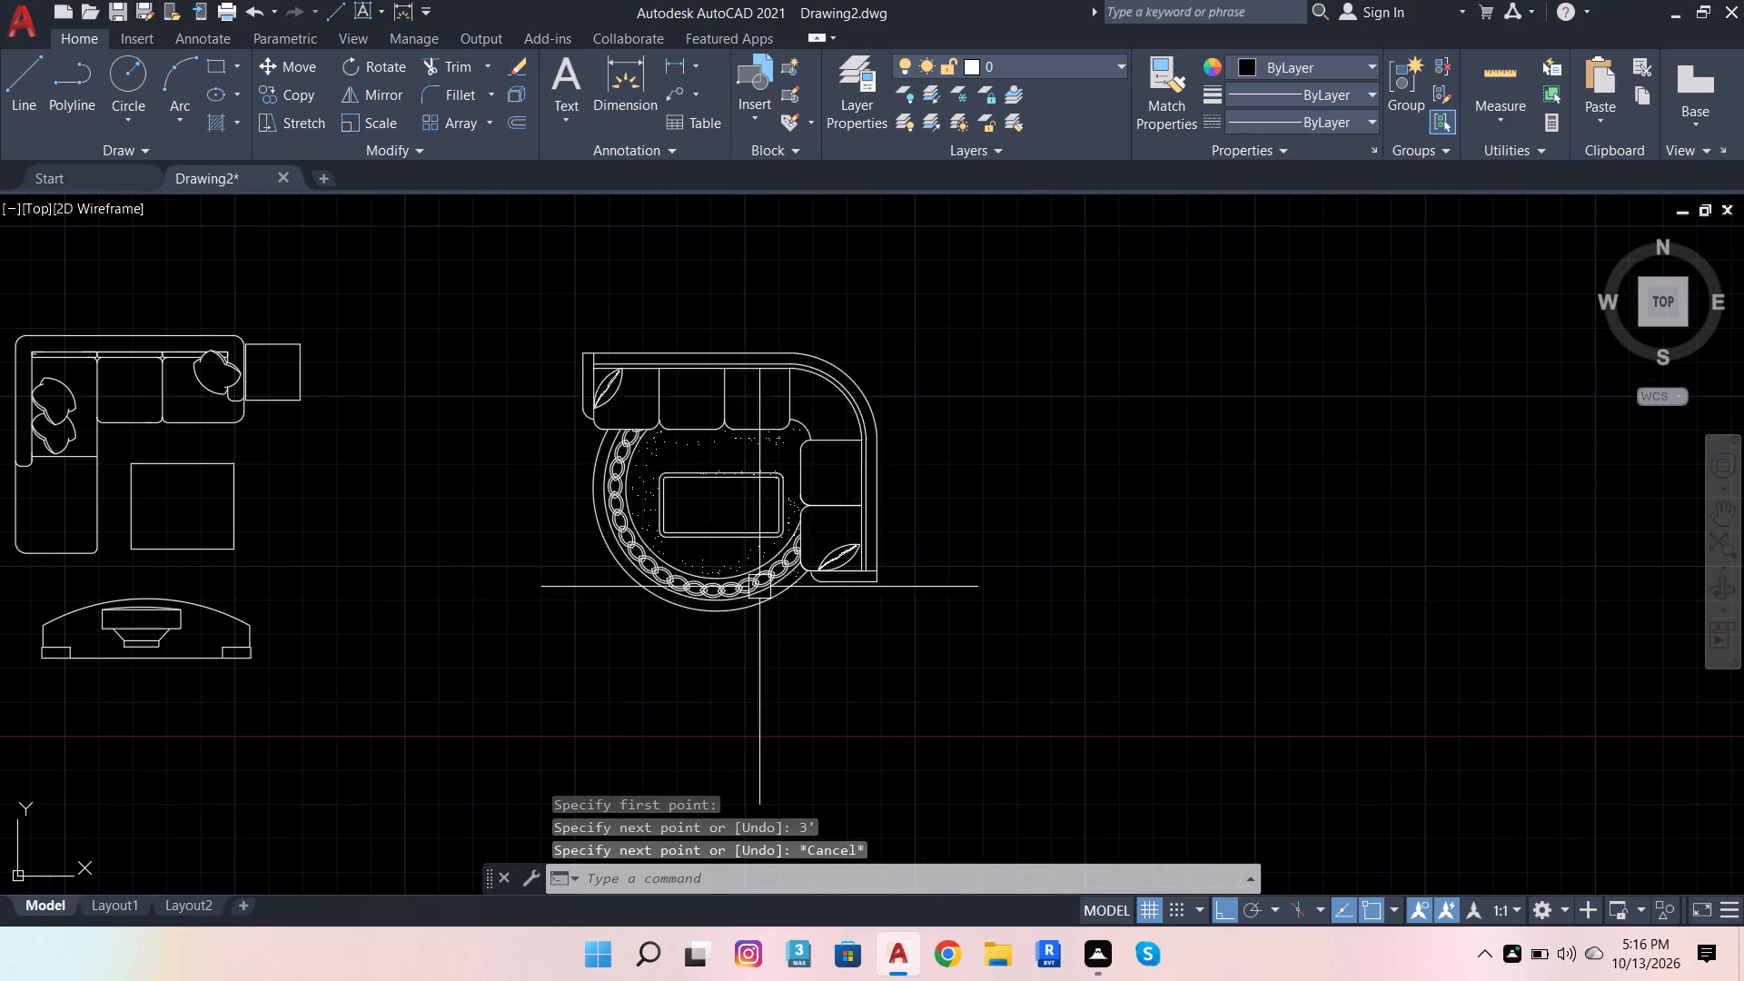
scroll(642, 292, up, 3)
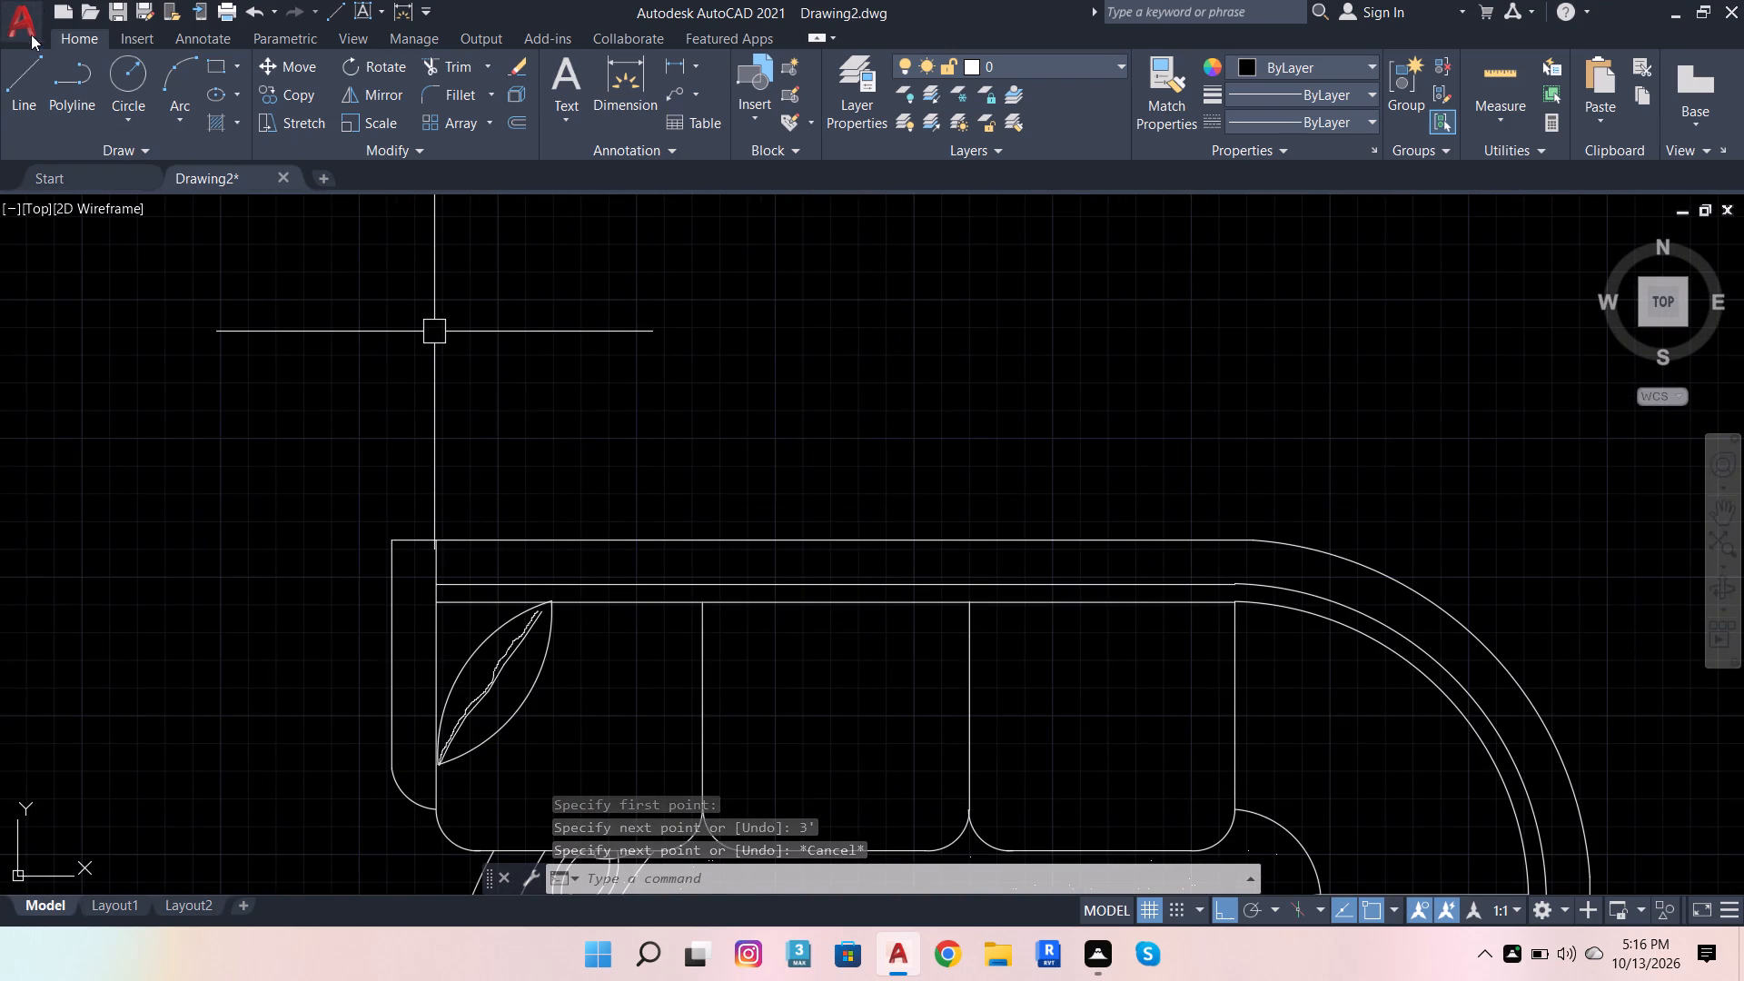
click(40, 79)
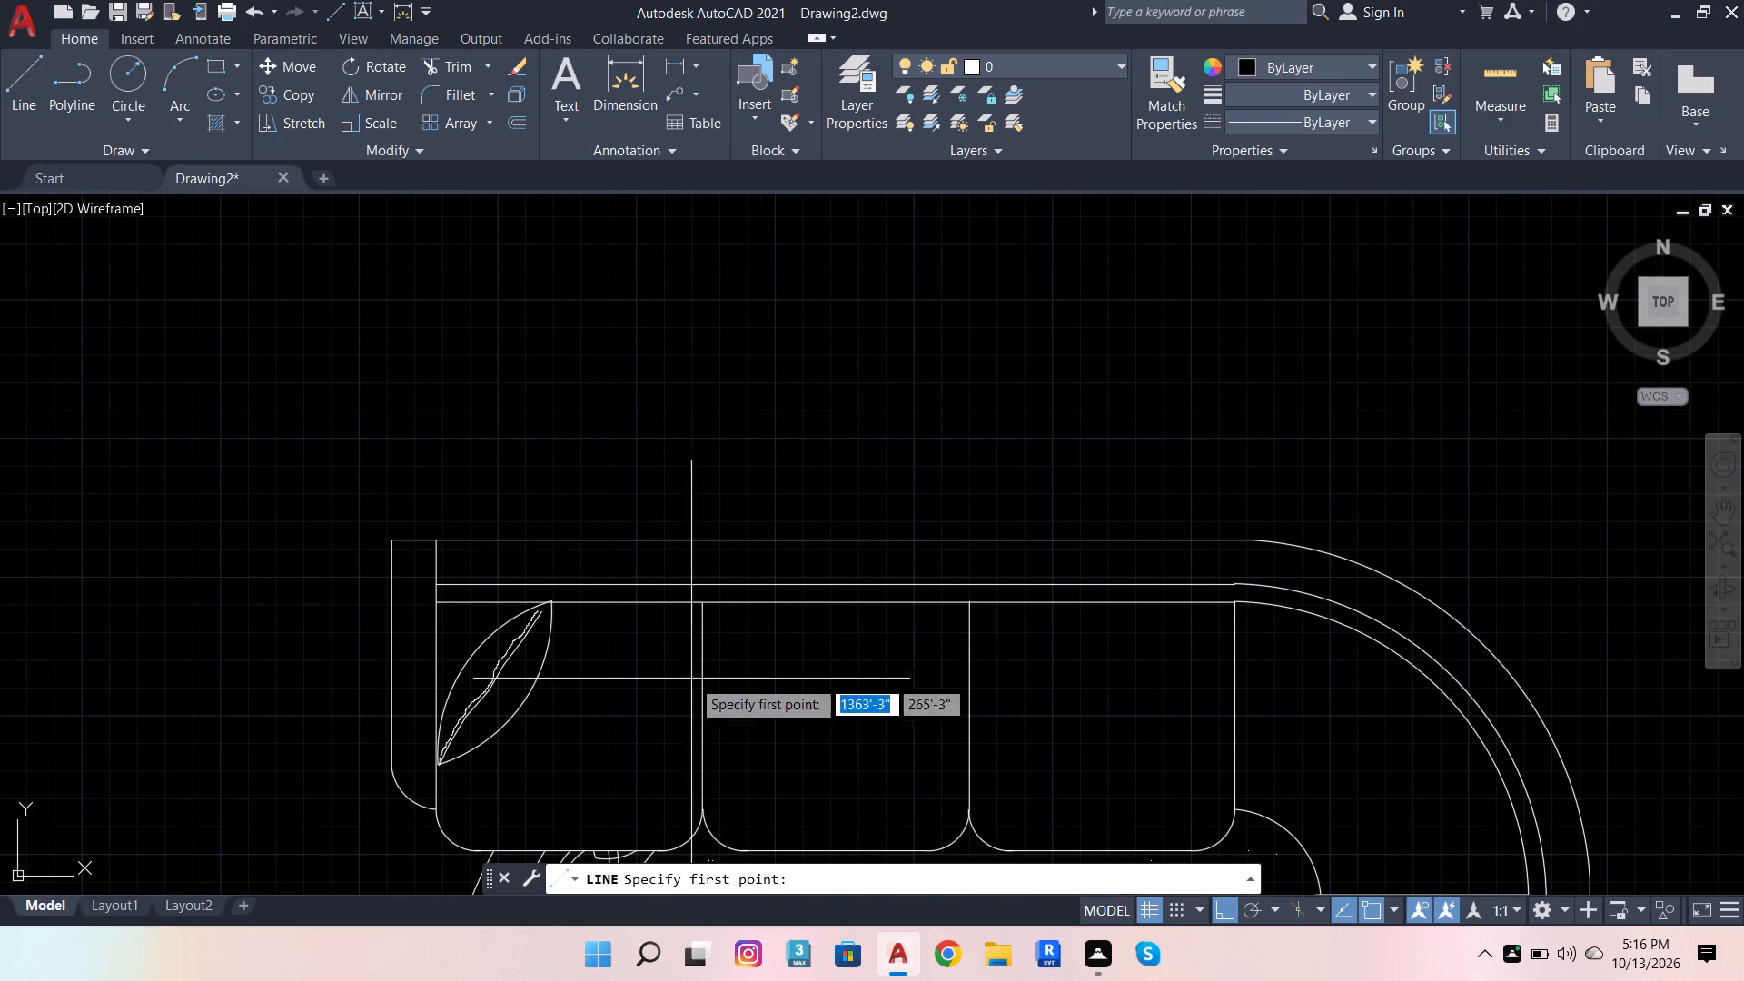
scroll(699, 590, up, 3)
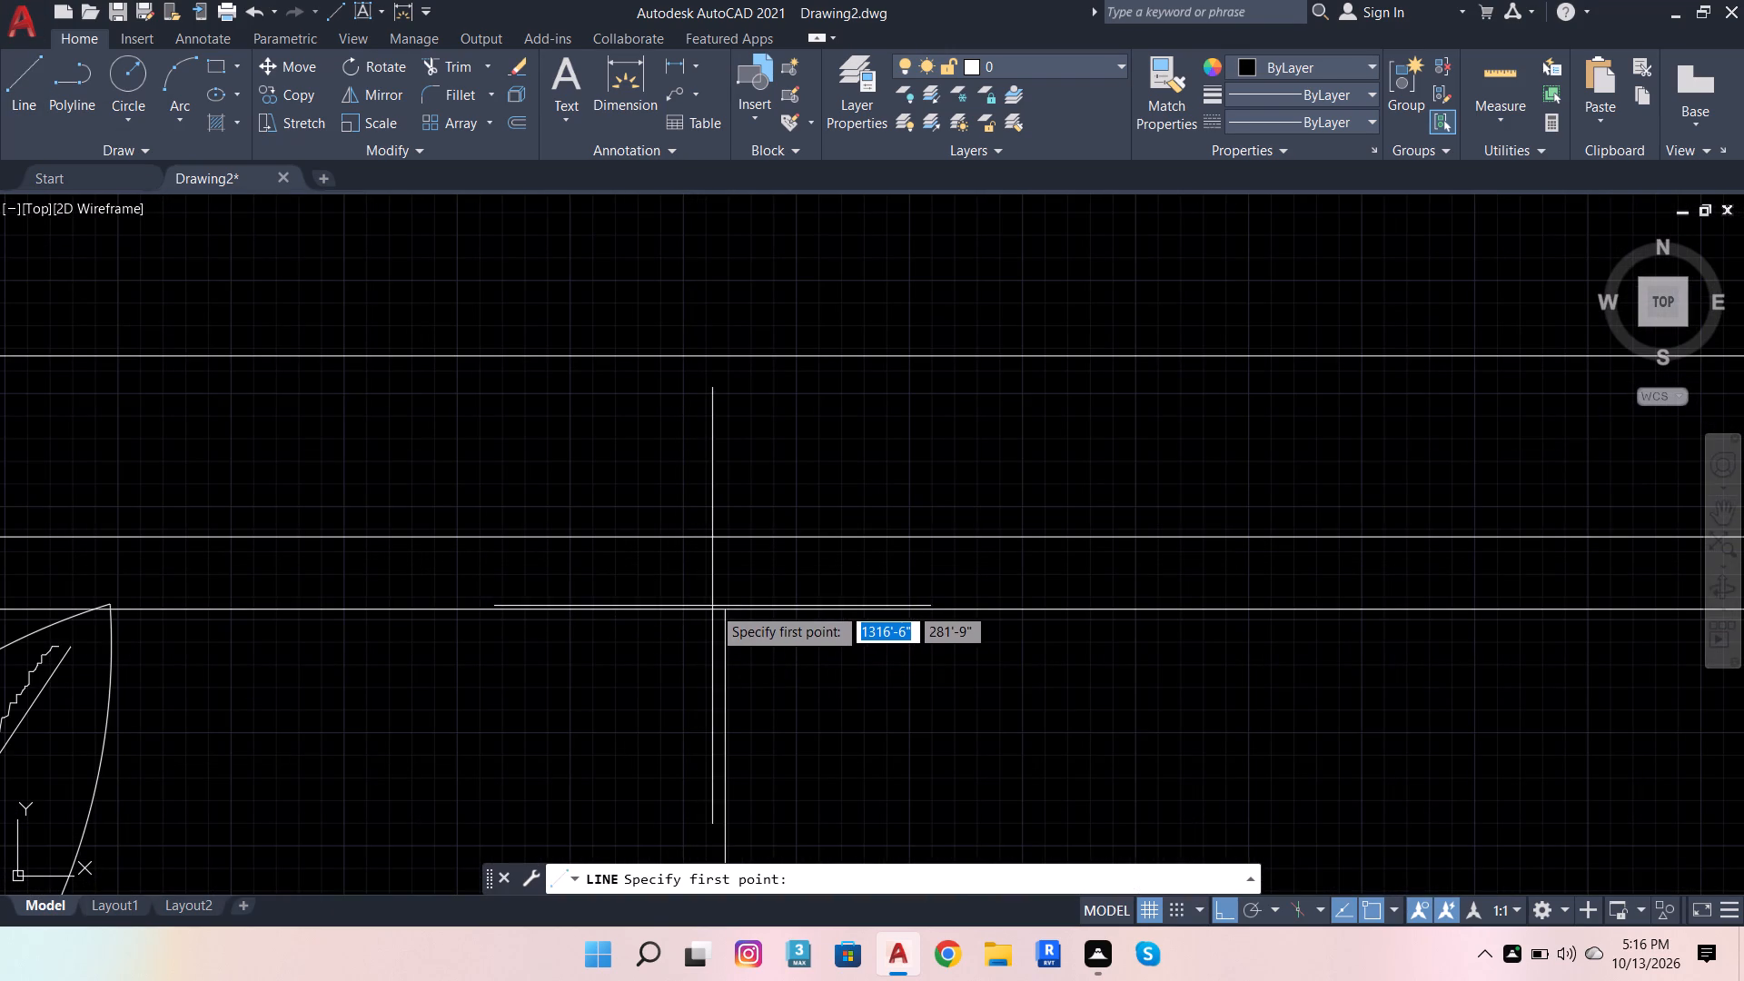
scroll(903, 651, down, 2)
scroll(235, 642, up, 2)
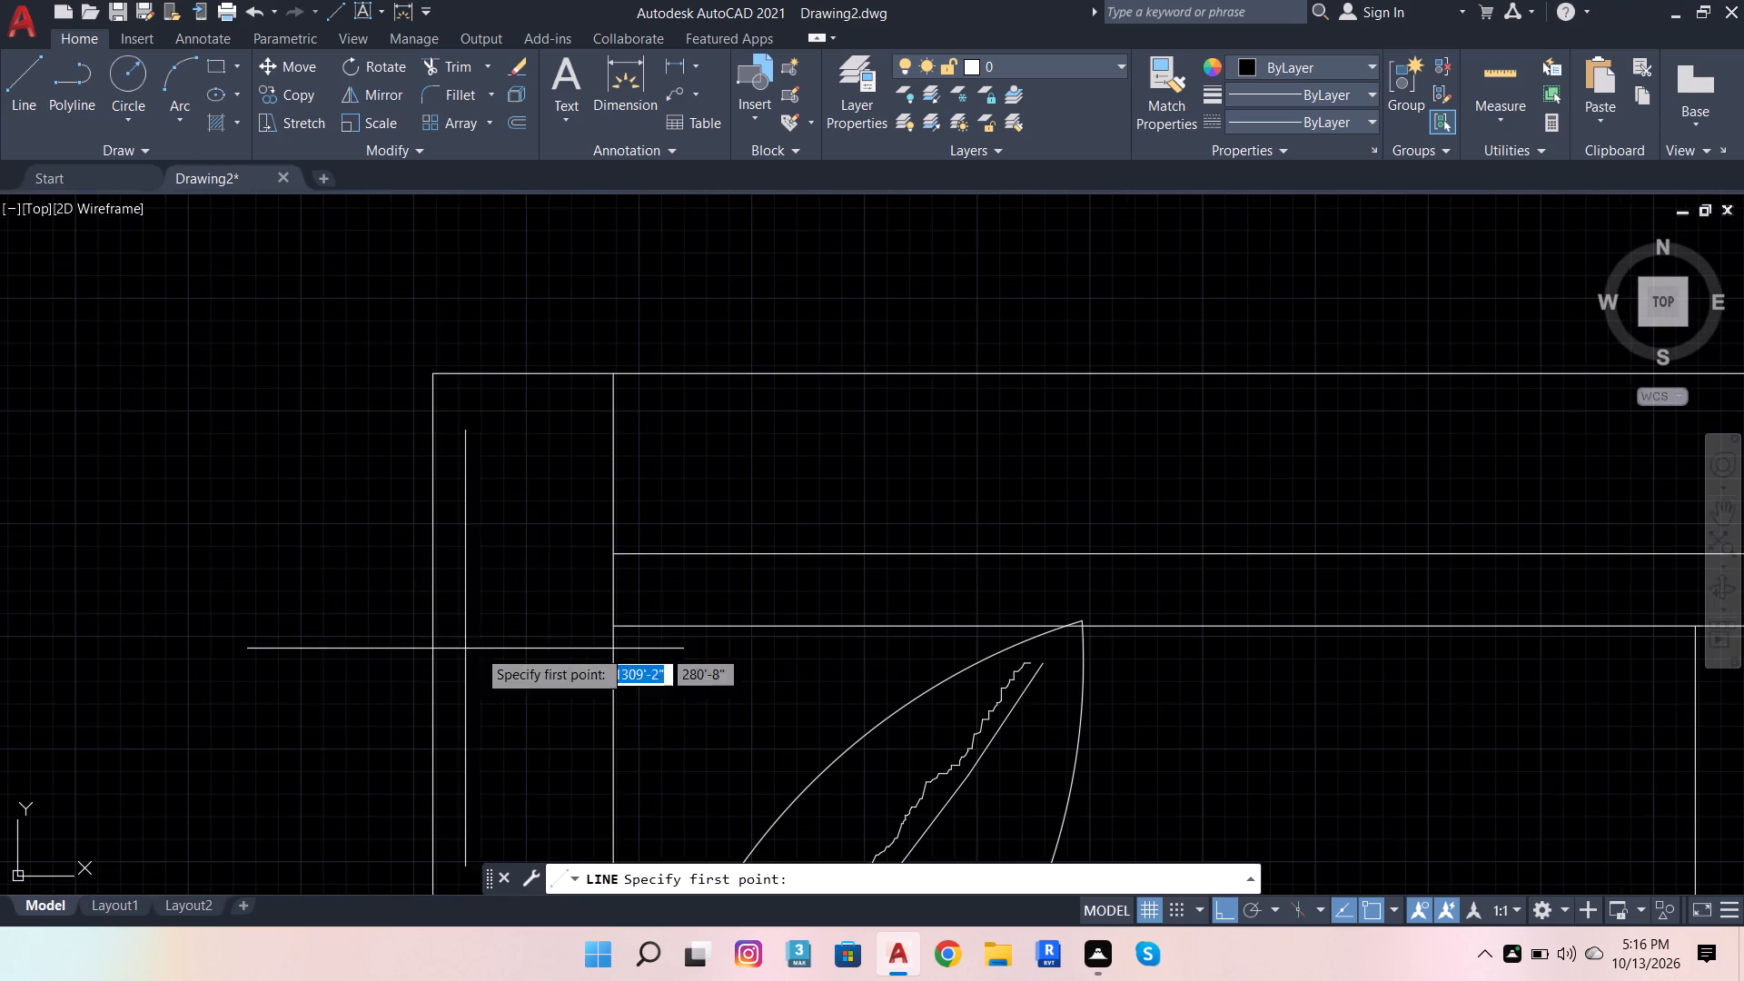
click(611, 693)
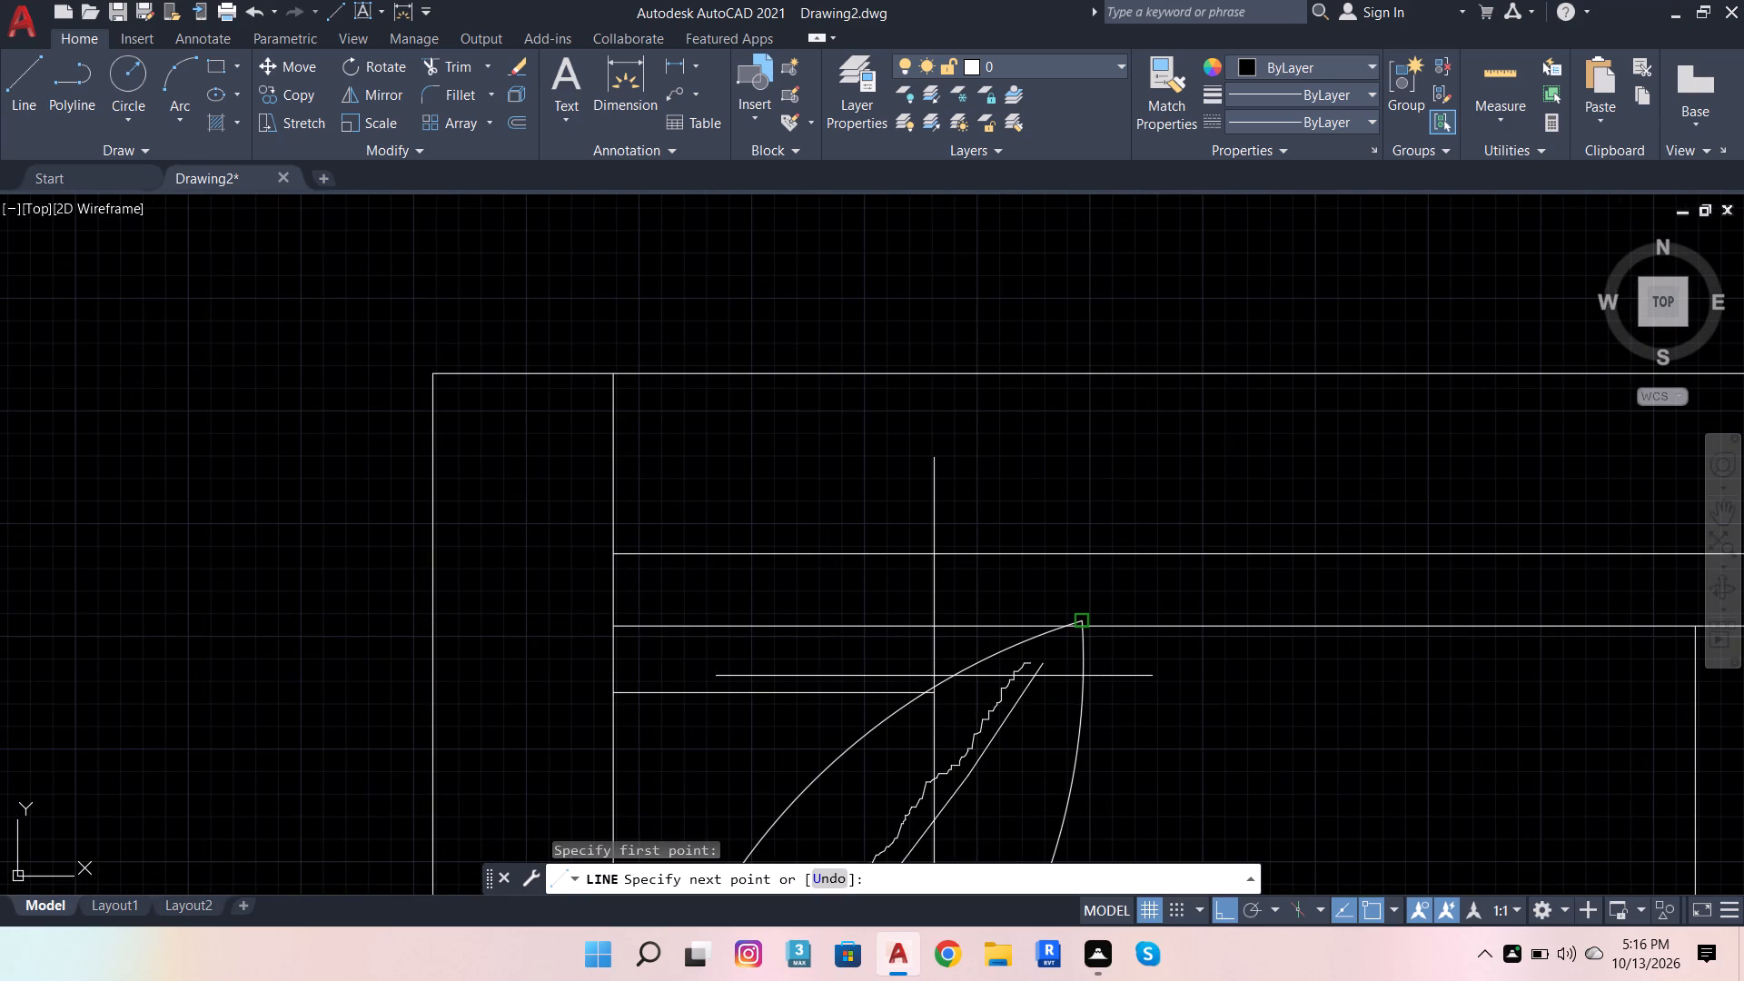
text(3')
key(Return)
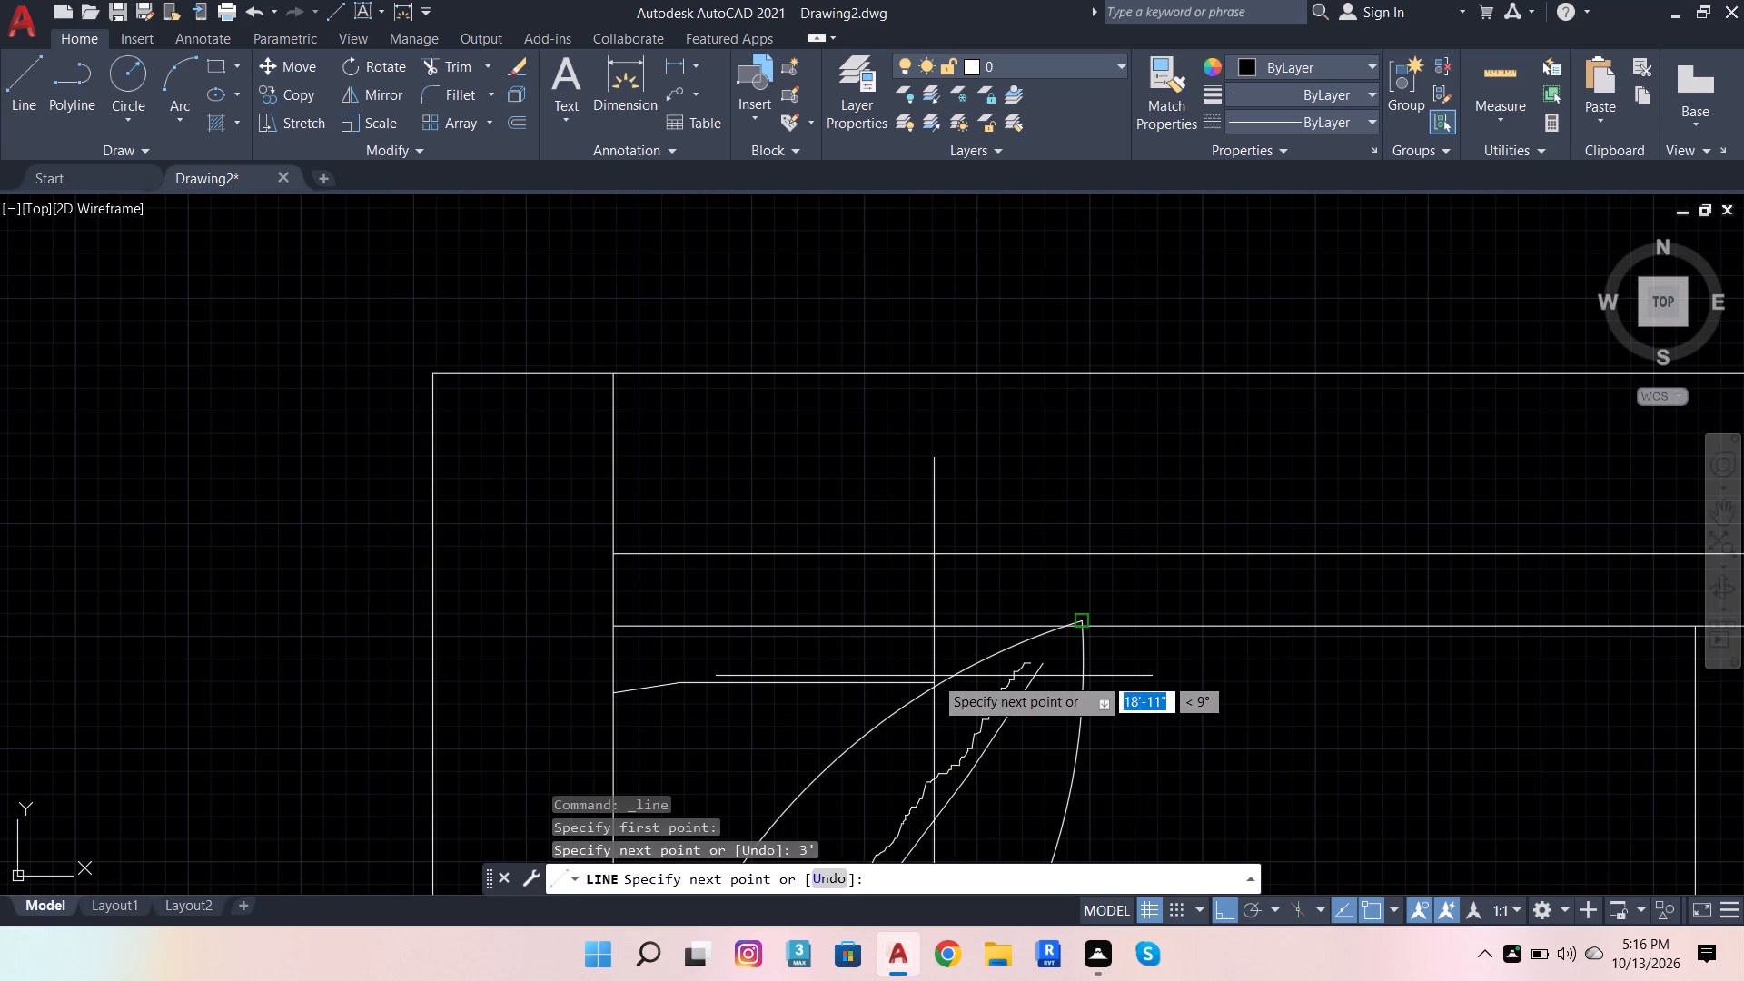
key(ctrl+z)
scroll(808, 672, up, 2)
text(3')
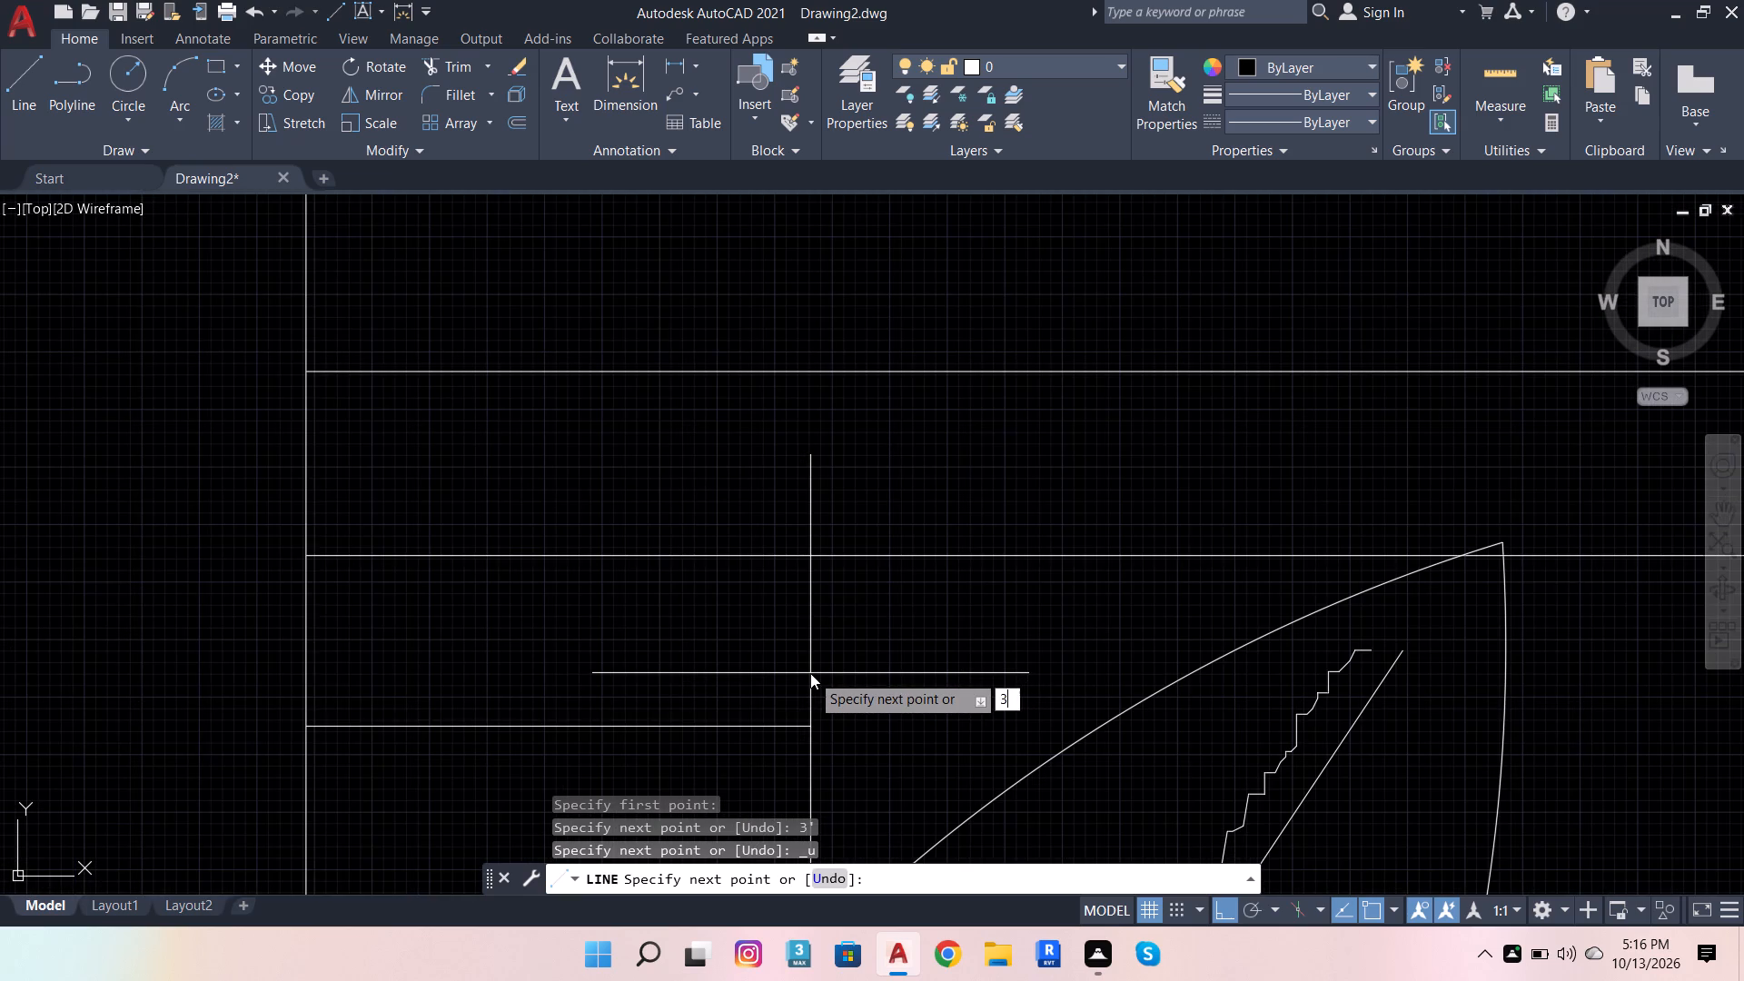
key(Return)
key(space)
Scale the four-burner stove down about the left end of its reference line until its width matches that line.
scroll(132, 447, down, 5)
scroll(897, 372, down, 2)
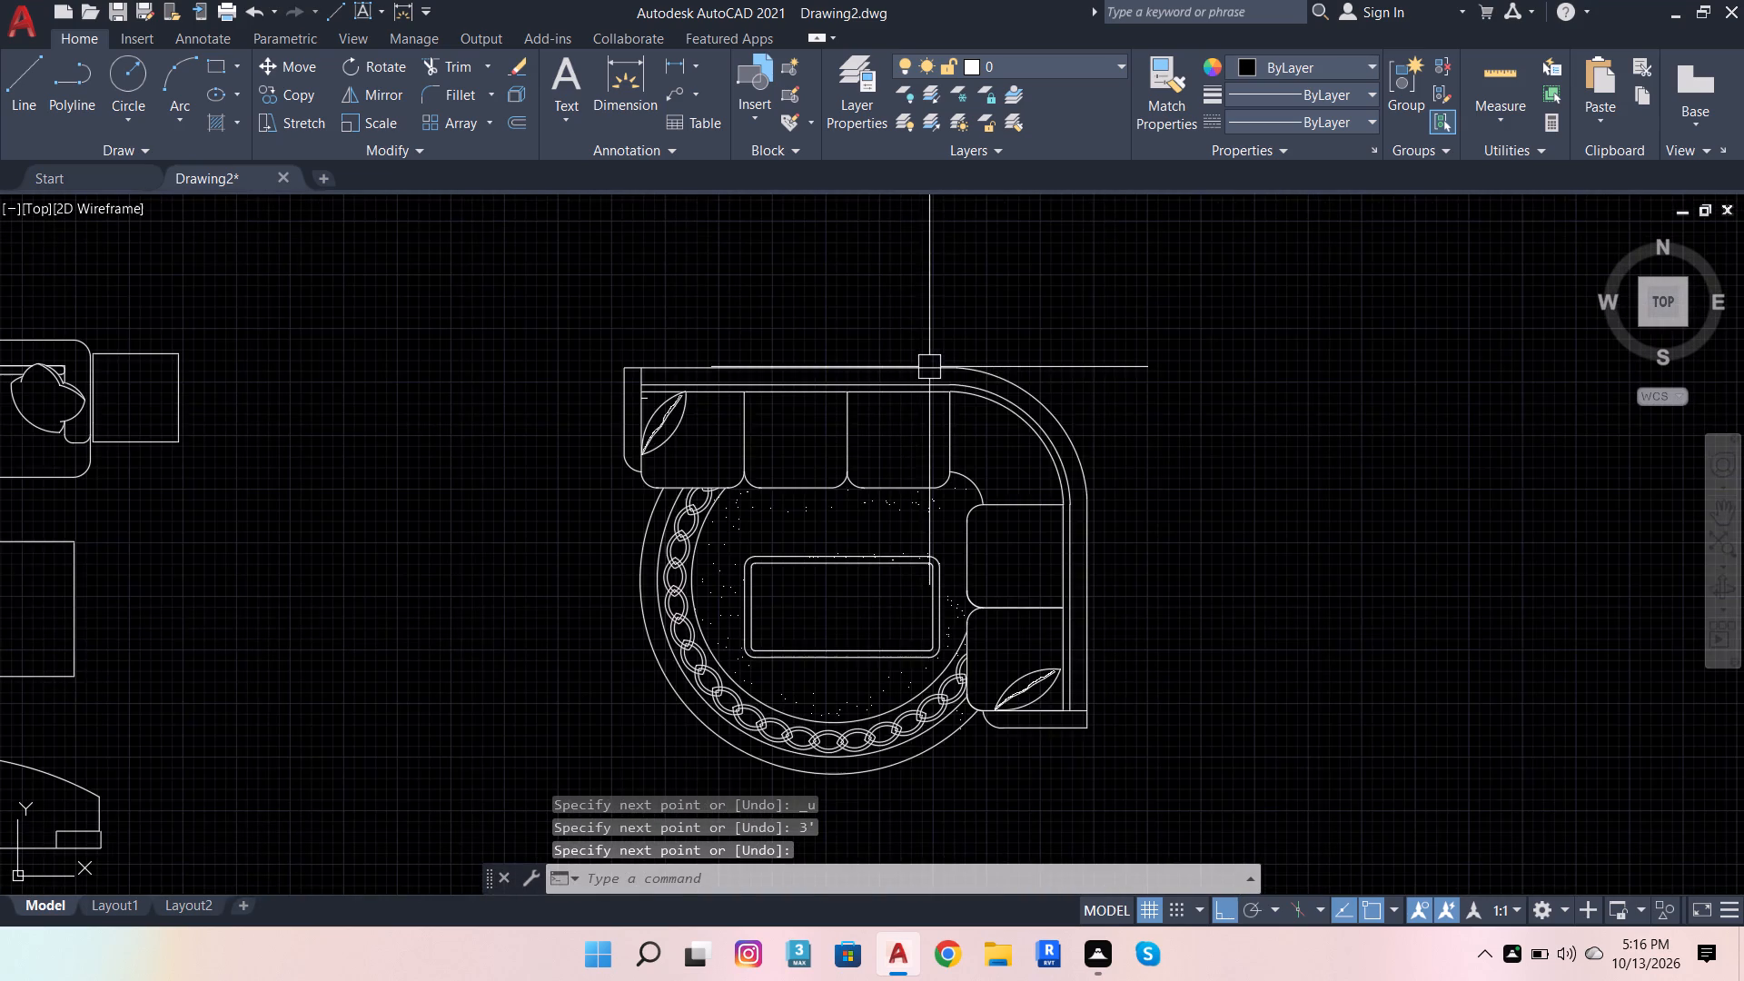
scroll(1097, 385, down, 3)
scroll(471, 441, up, 1)
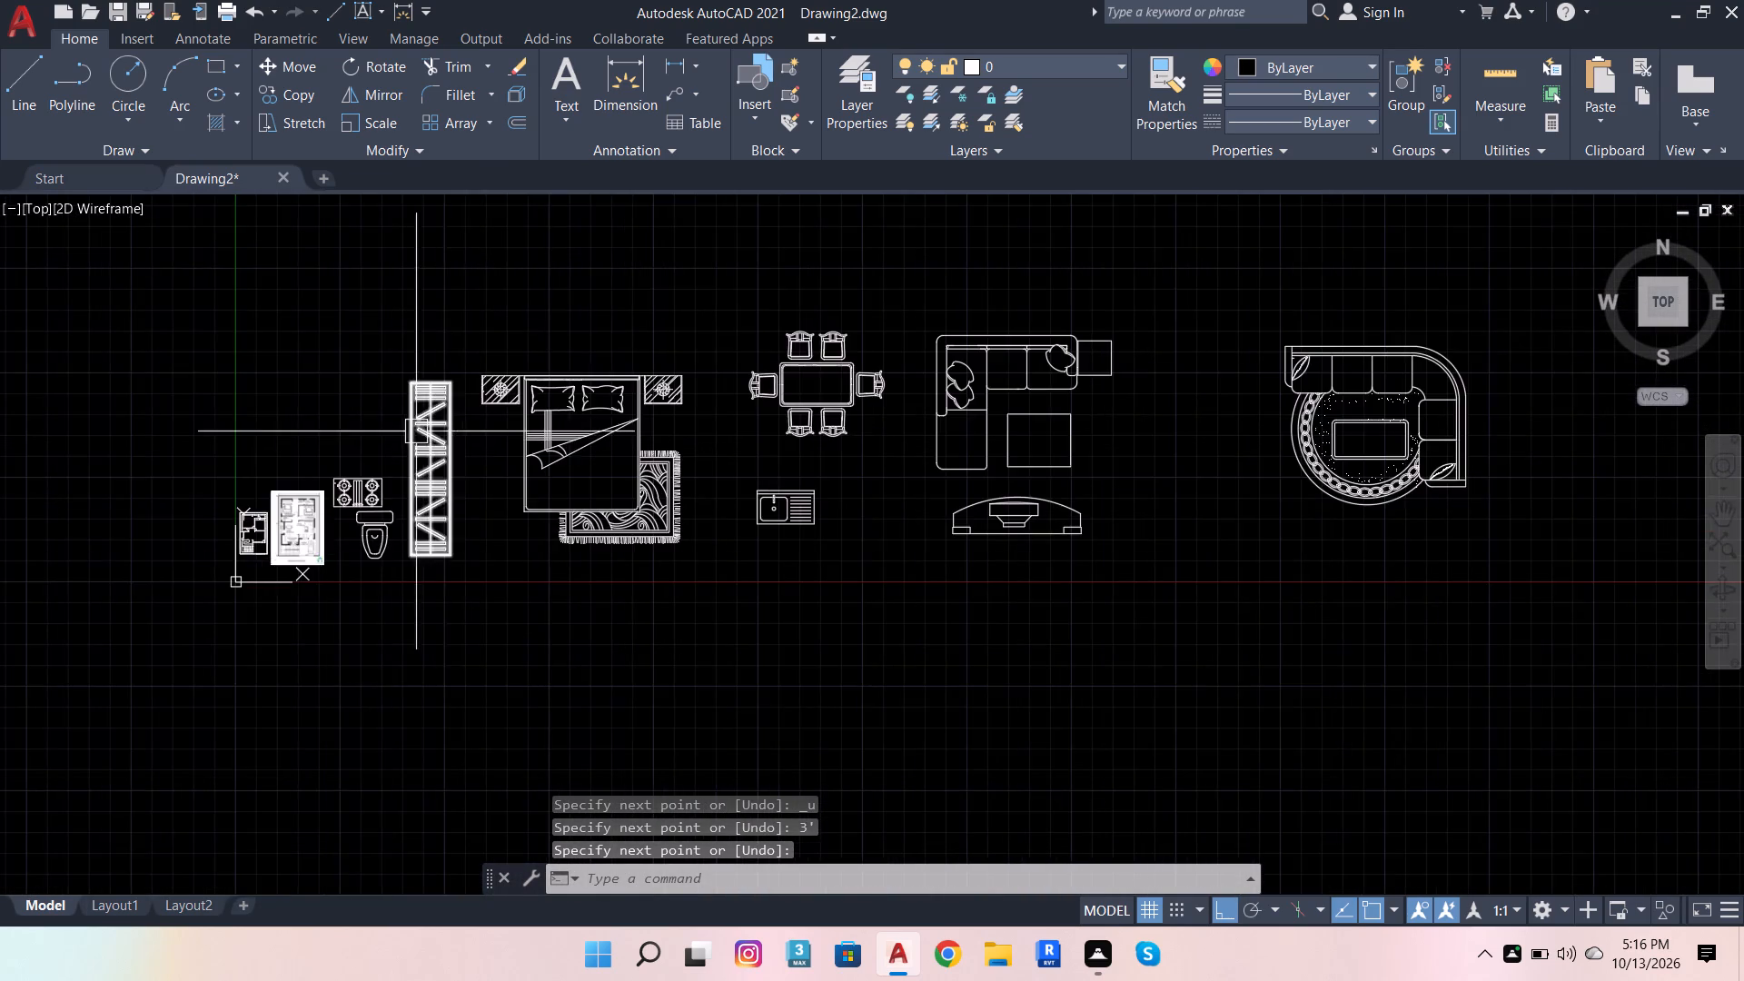
scroll(277, 523, up, 3)
scroll(530, 354, up, 2)
click(534, 343)
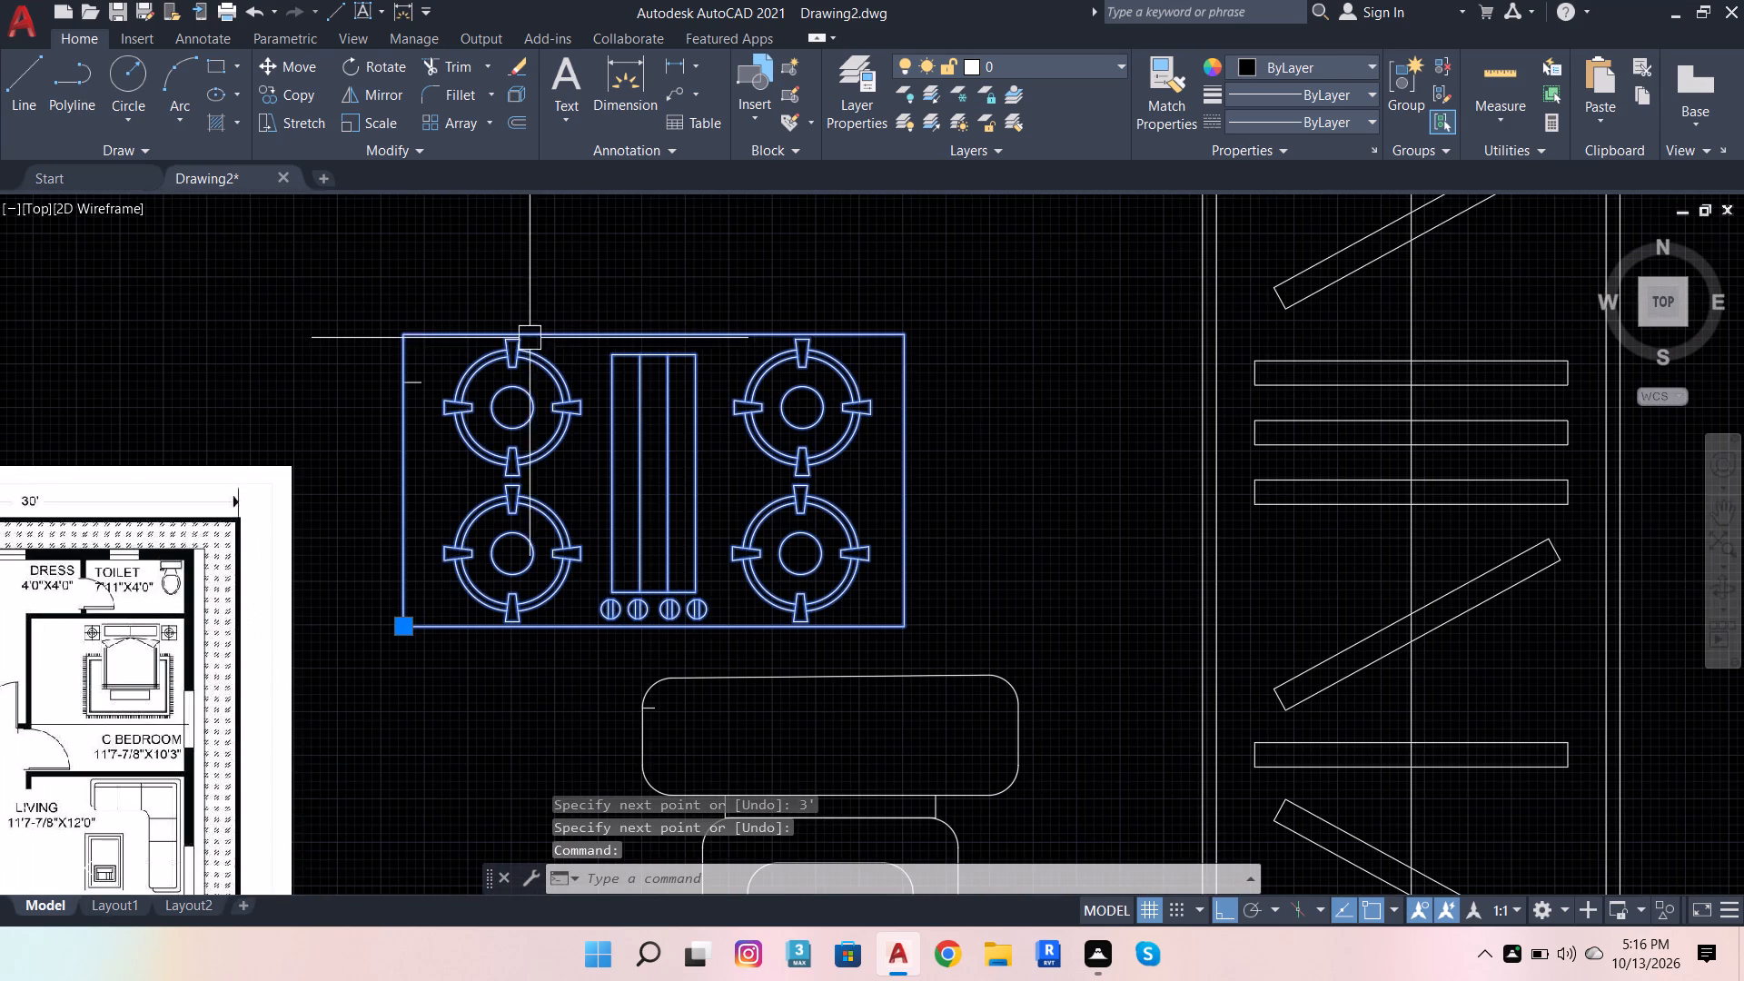
click(385, 119)
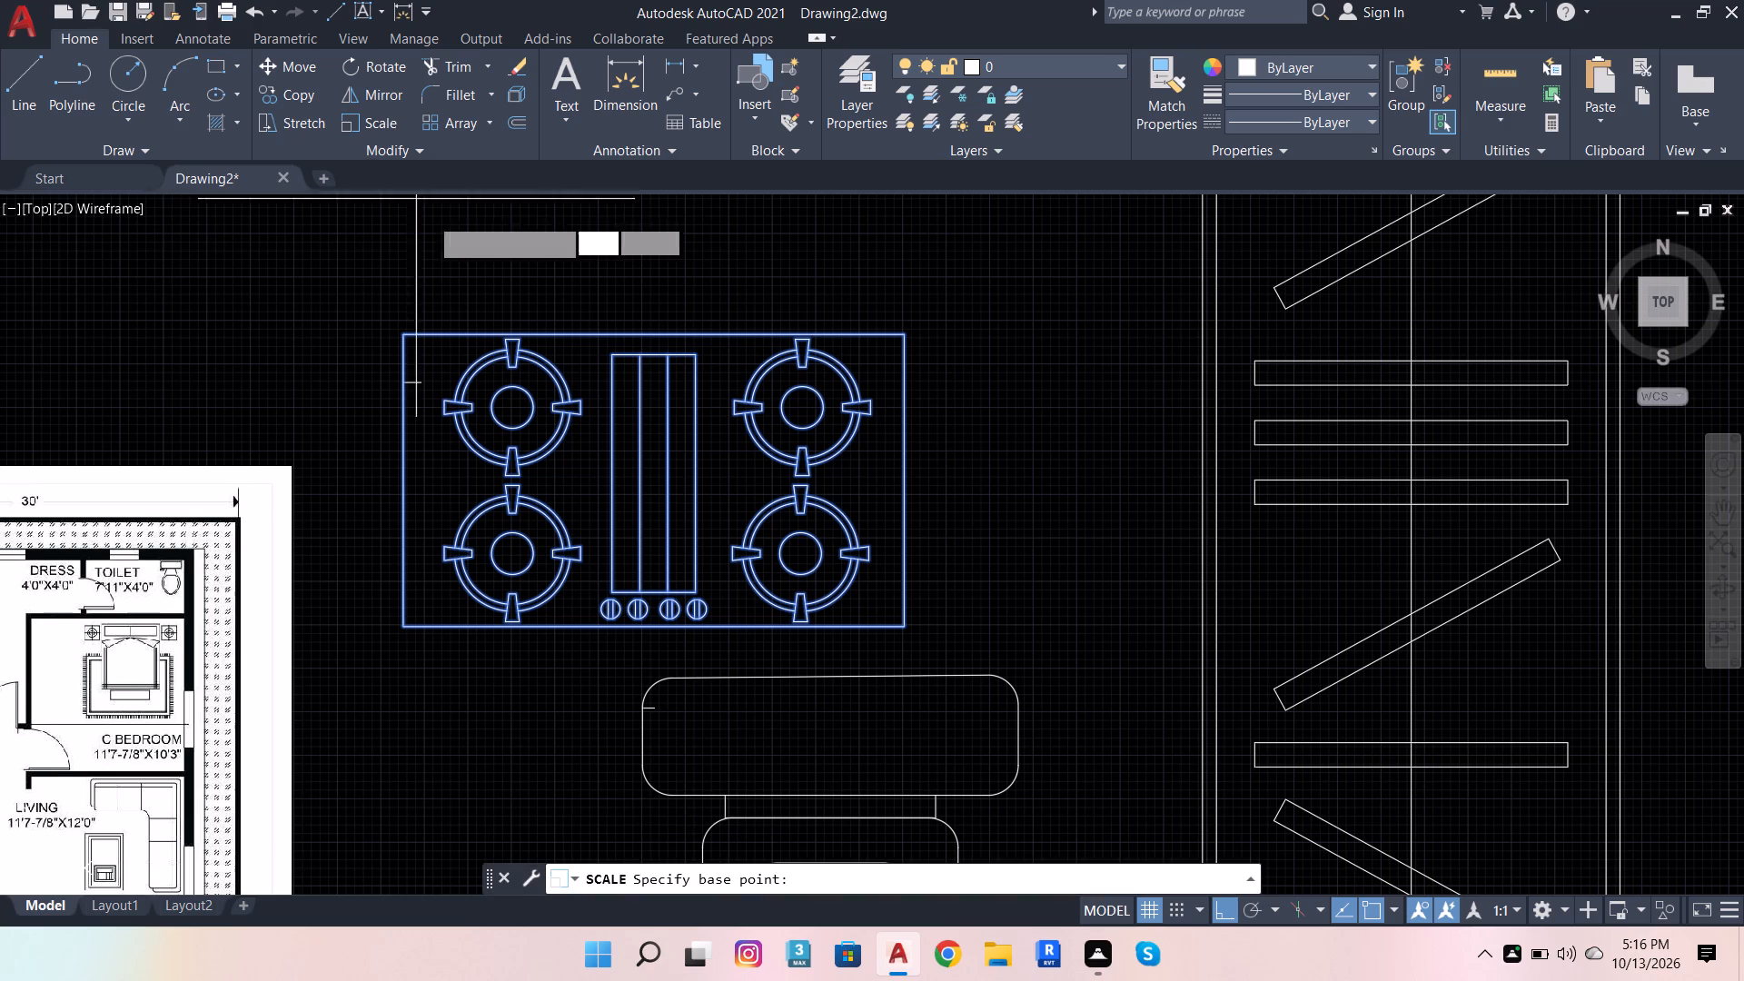
scroll(359, 339, up, 2)
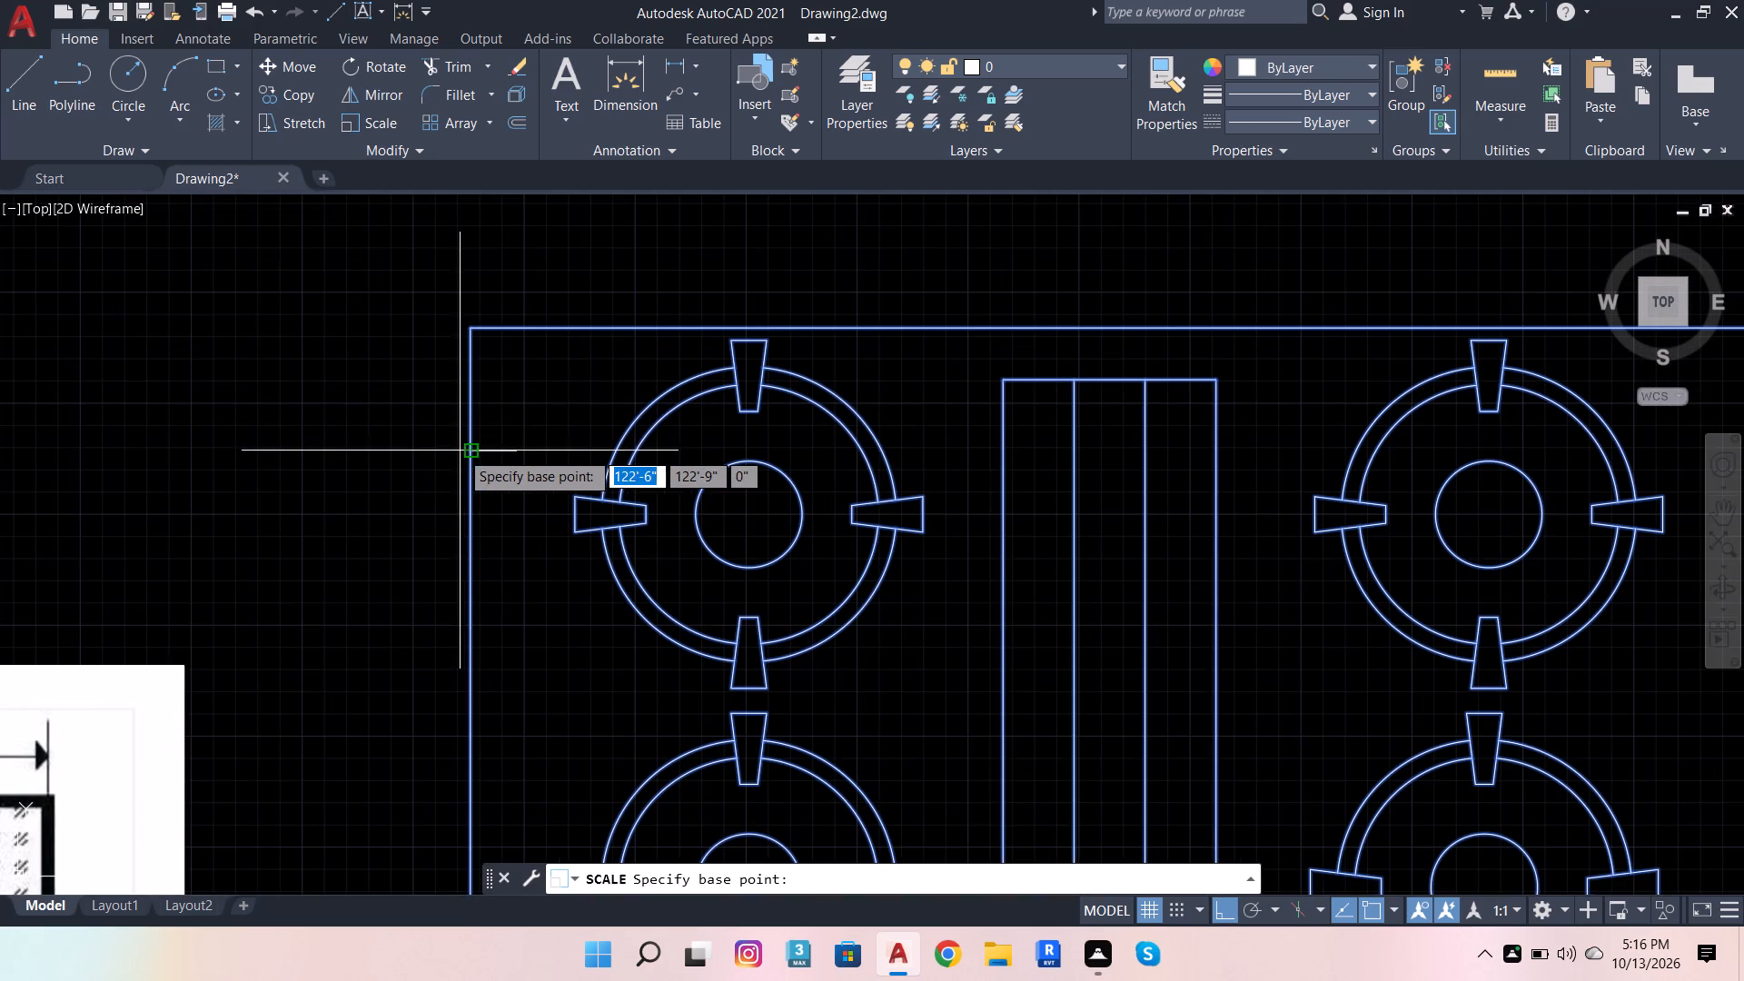
click(471, 453)
scroll(497, 458, up, 2)
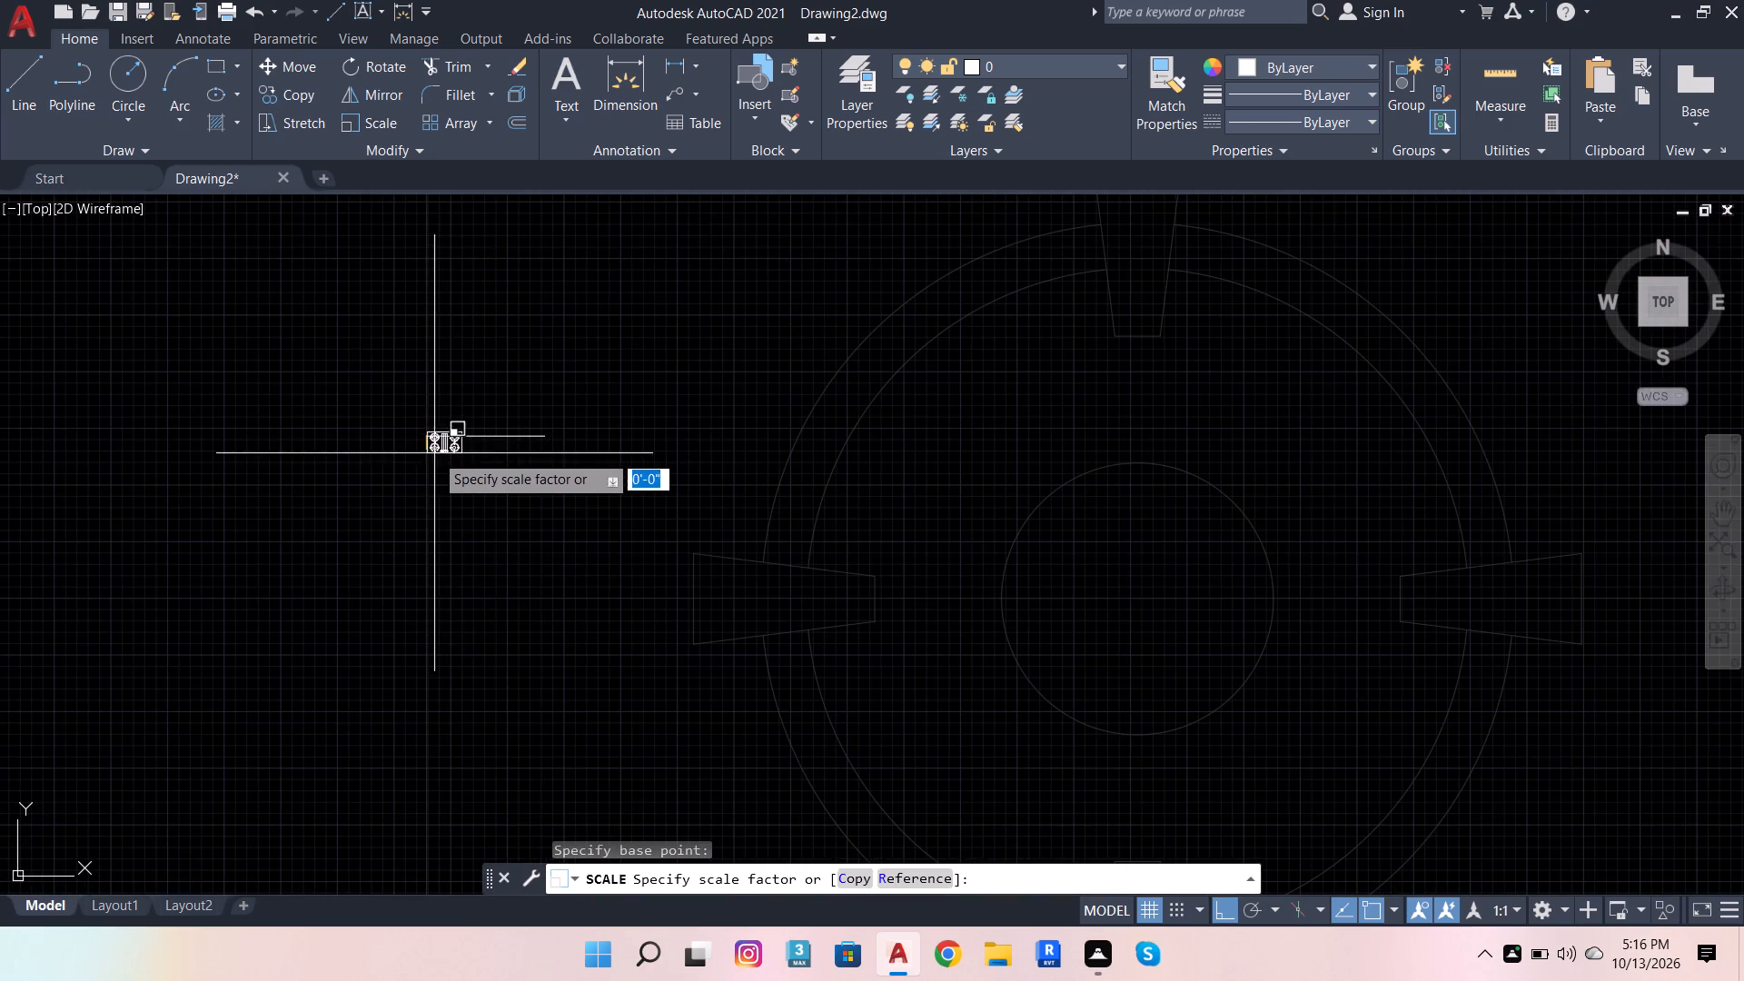
scroll(465, 433, up, 2)
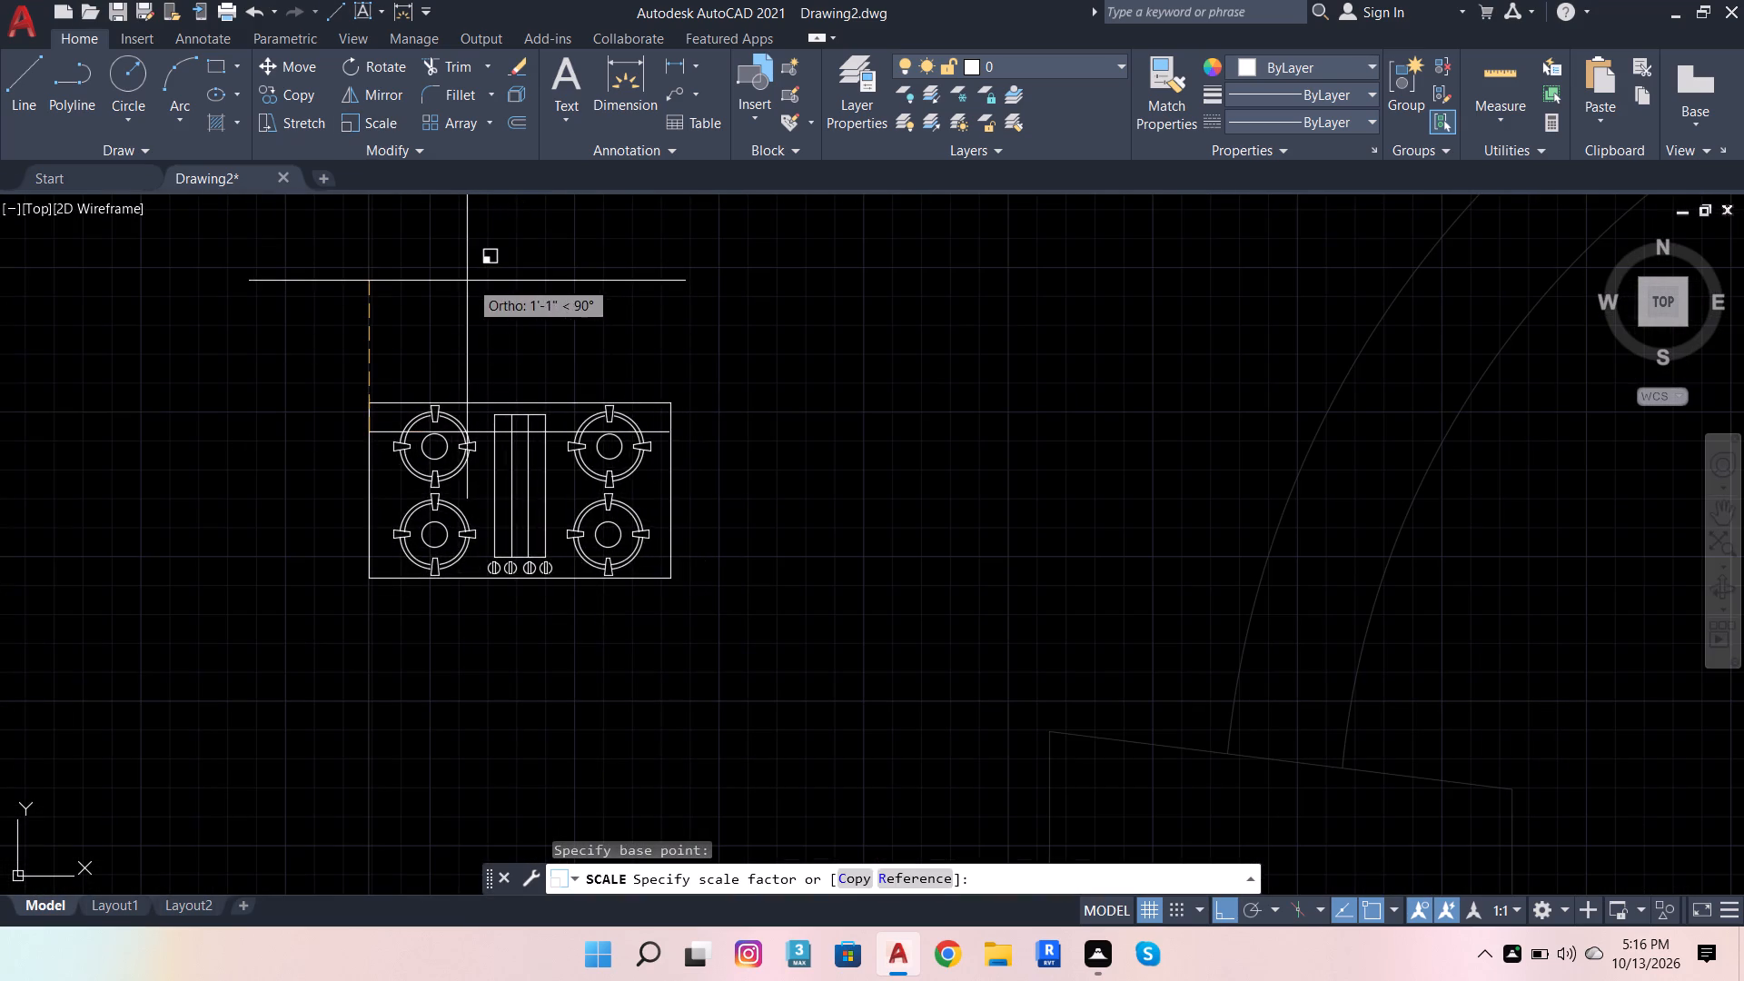
click(519, 321)
scroll(662, 444, up, 2)
scroll(485, 498, down, 4)
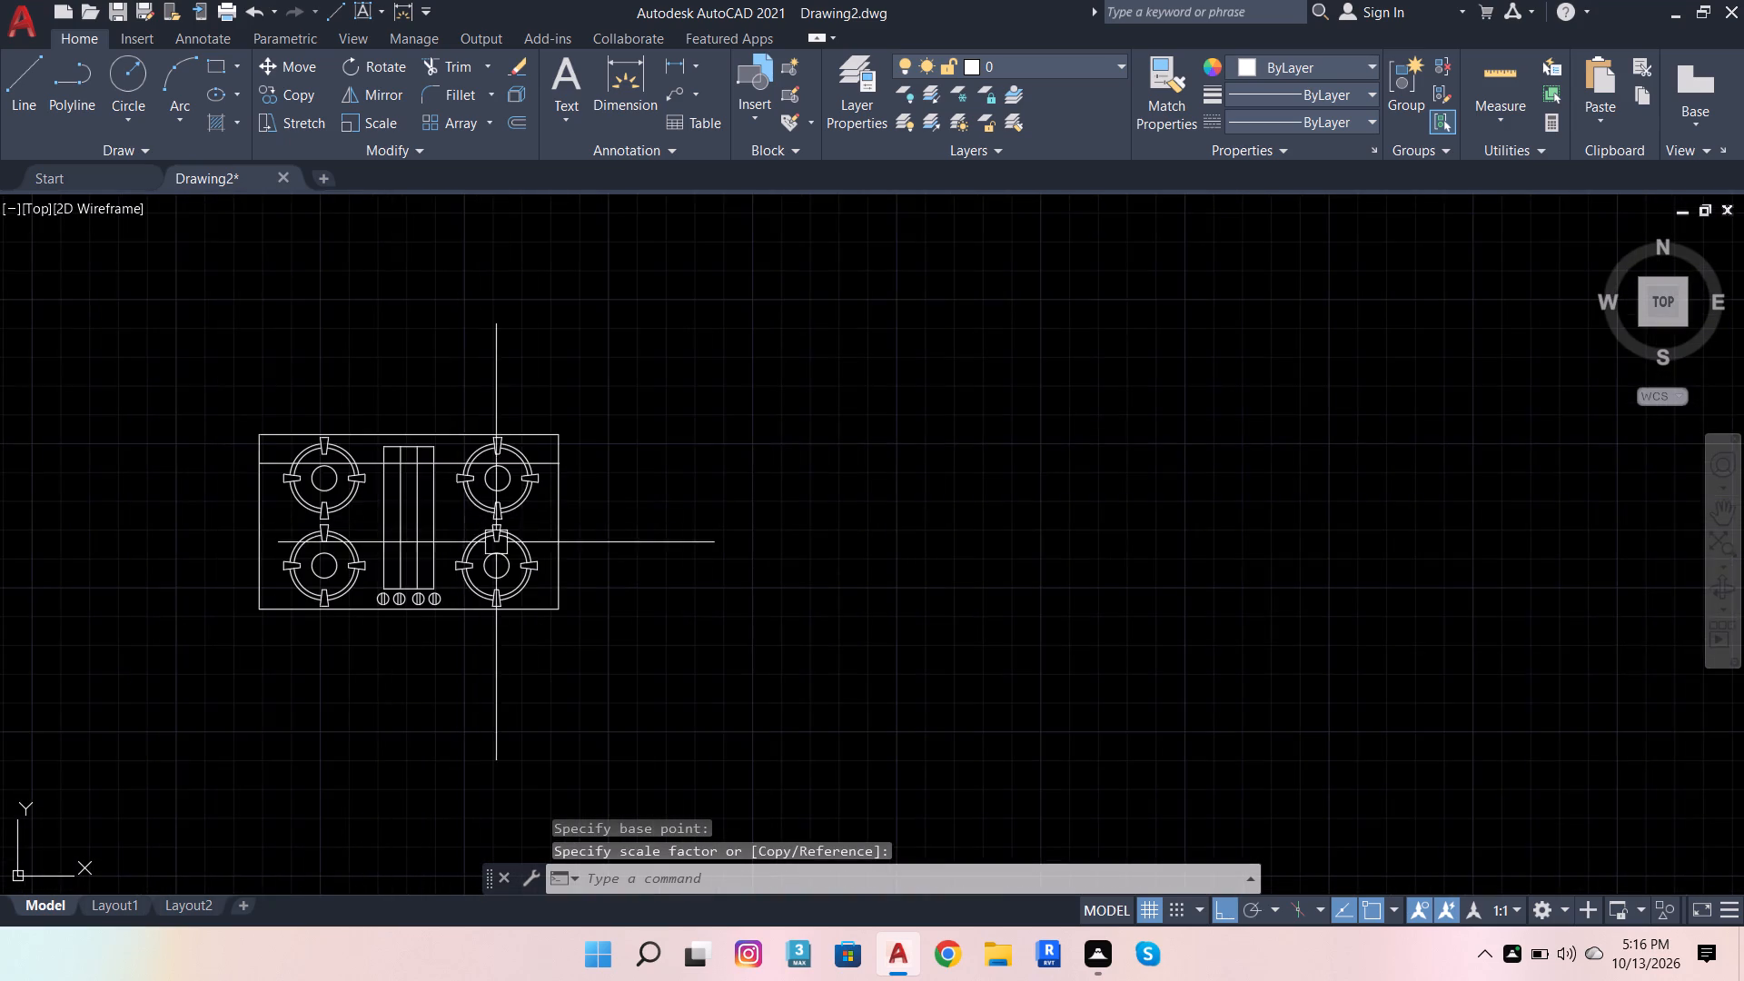
Scale the toilet down about the left end of its reference line until the cistern's width matches that line.
scroll(620, 540, down, 4)
scroll(826, 486, down, 3)
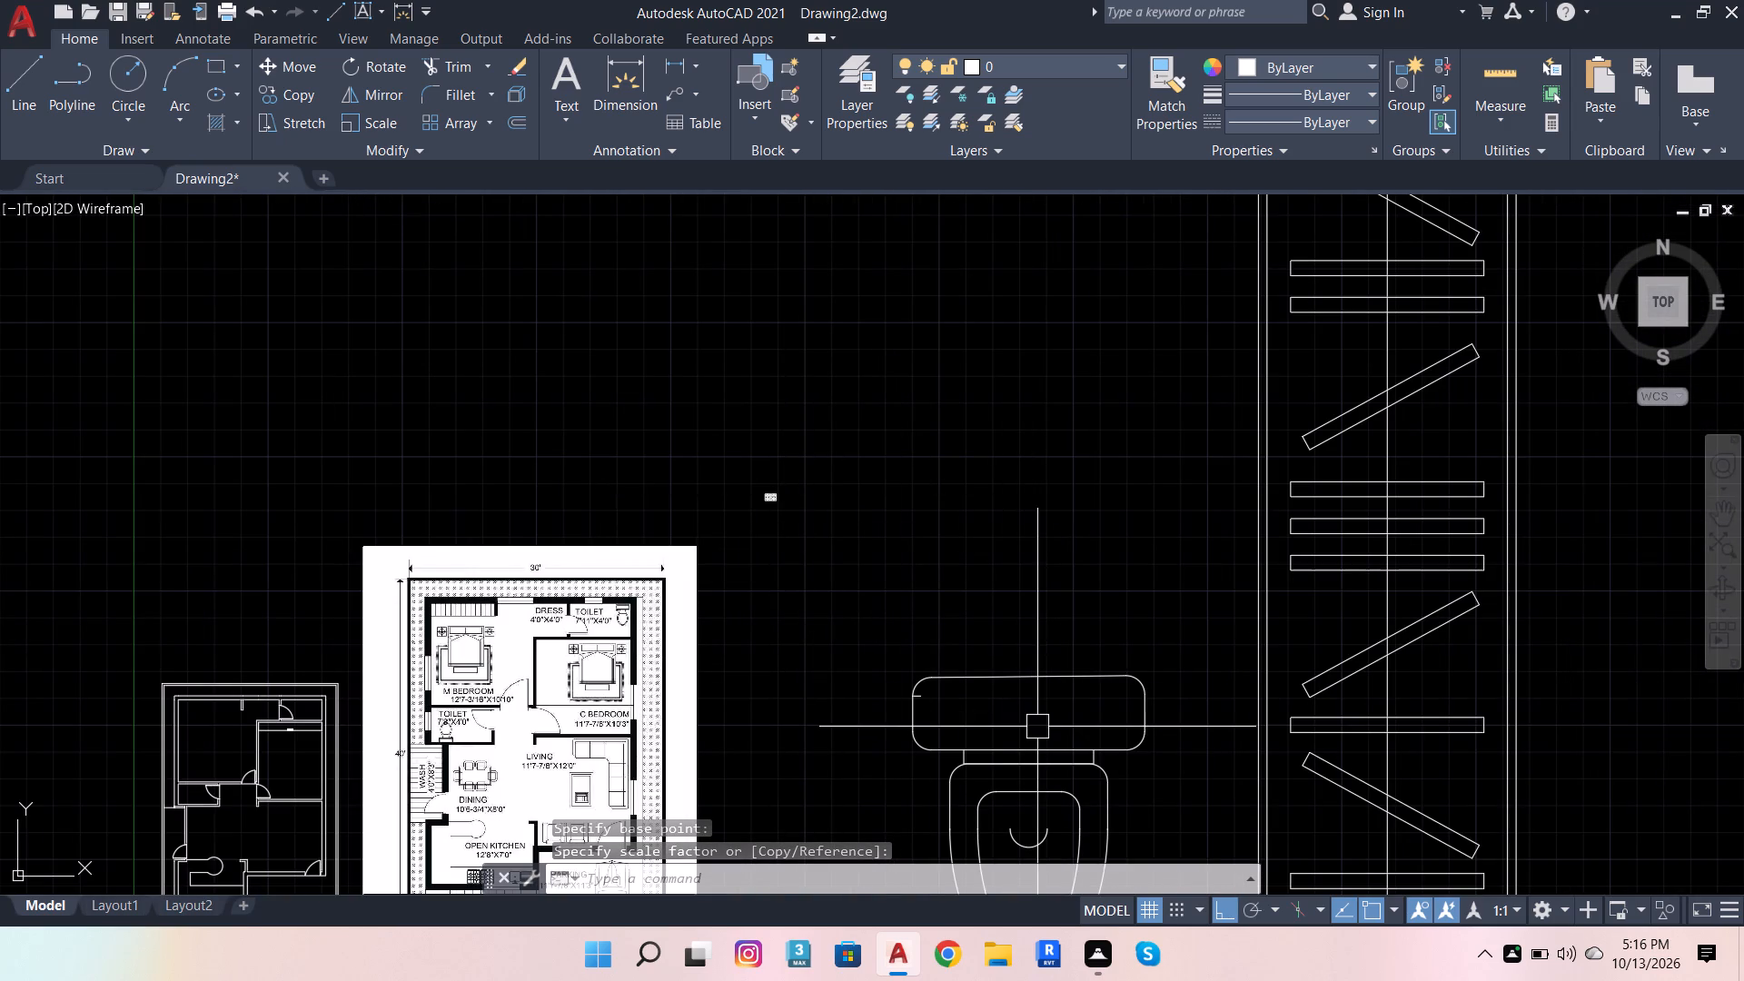
click(1035, 679)
scroll(967, 708, up, 3)
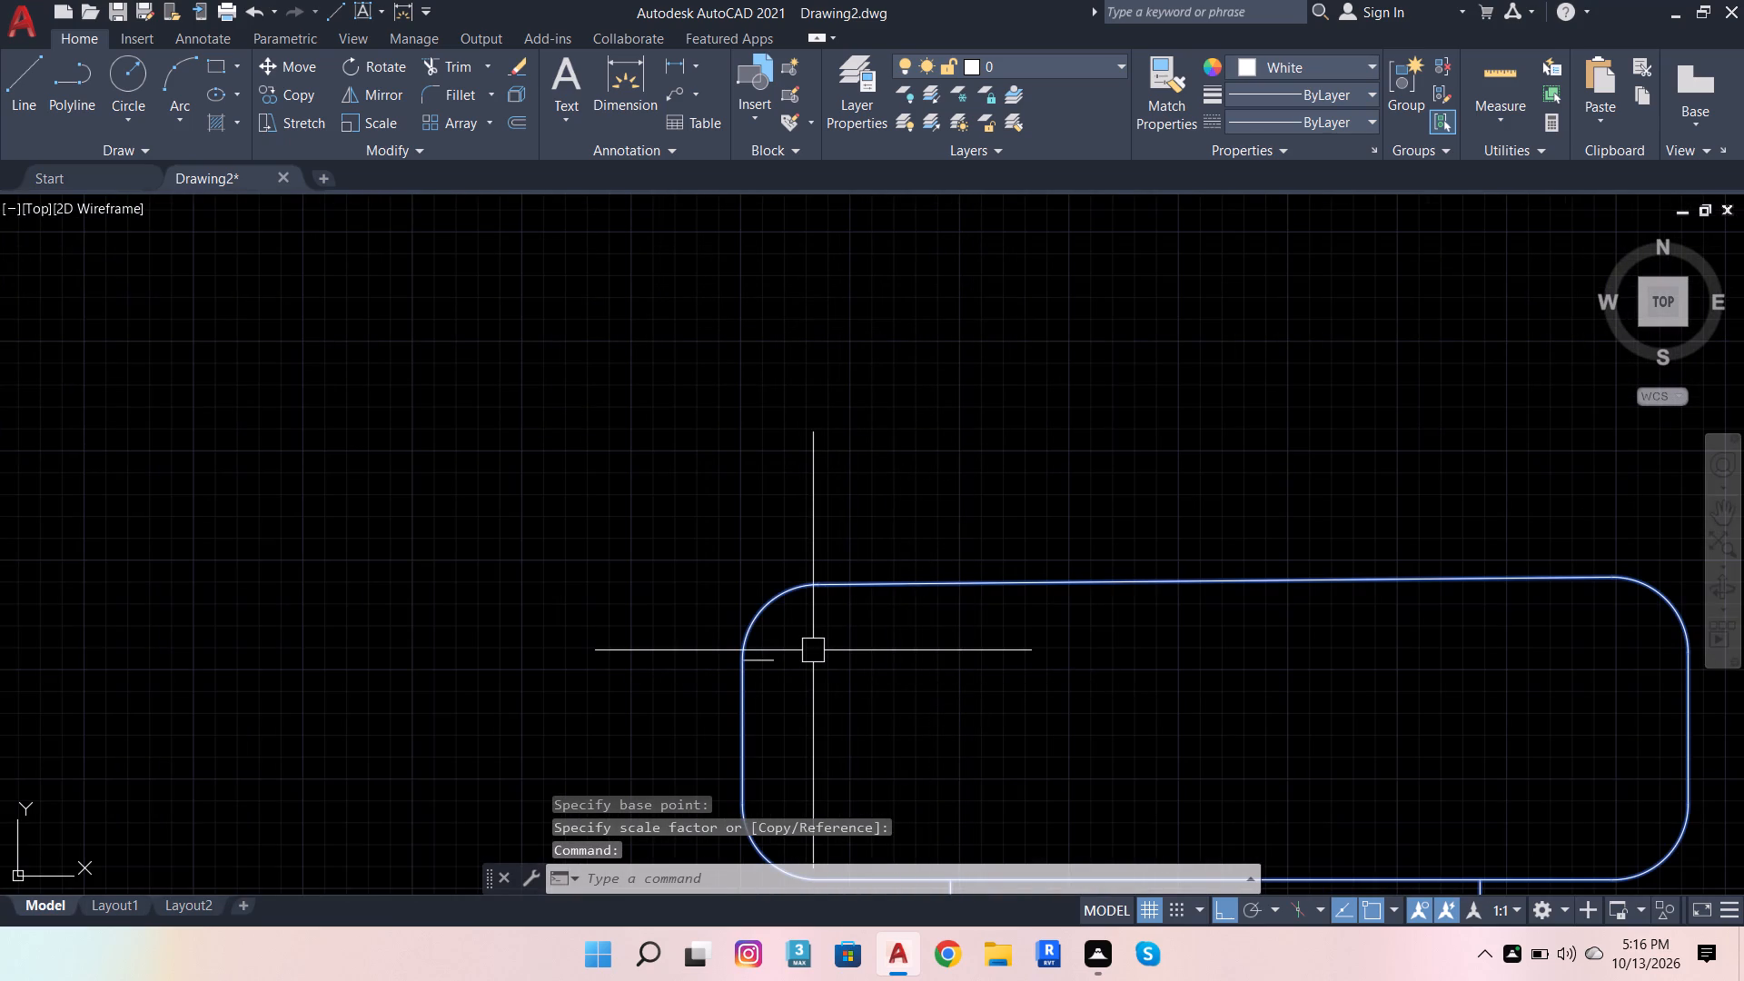
key(space)
click(748, 665)
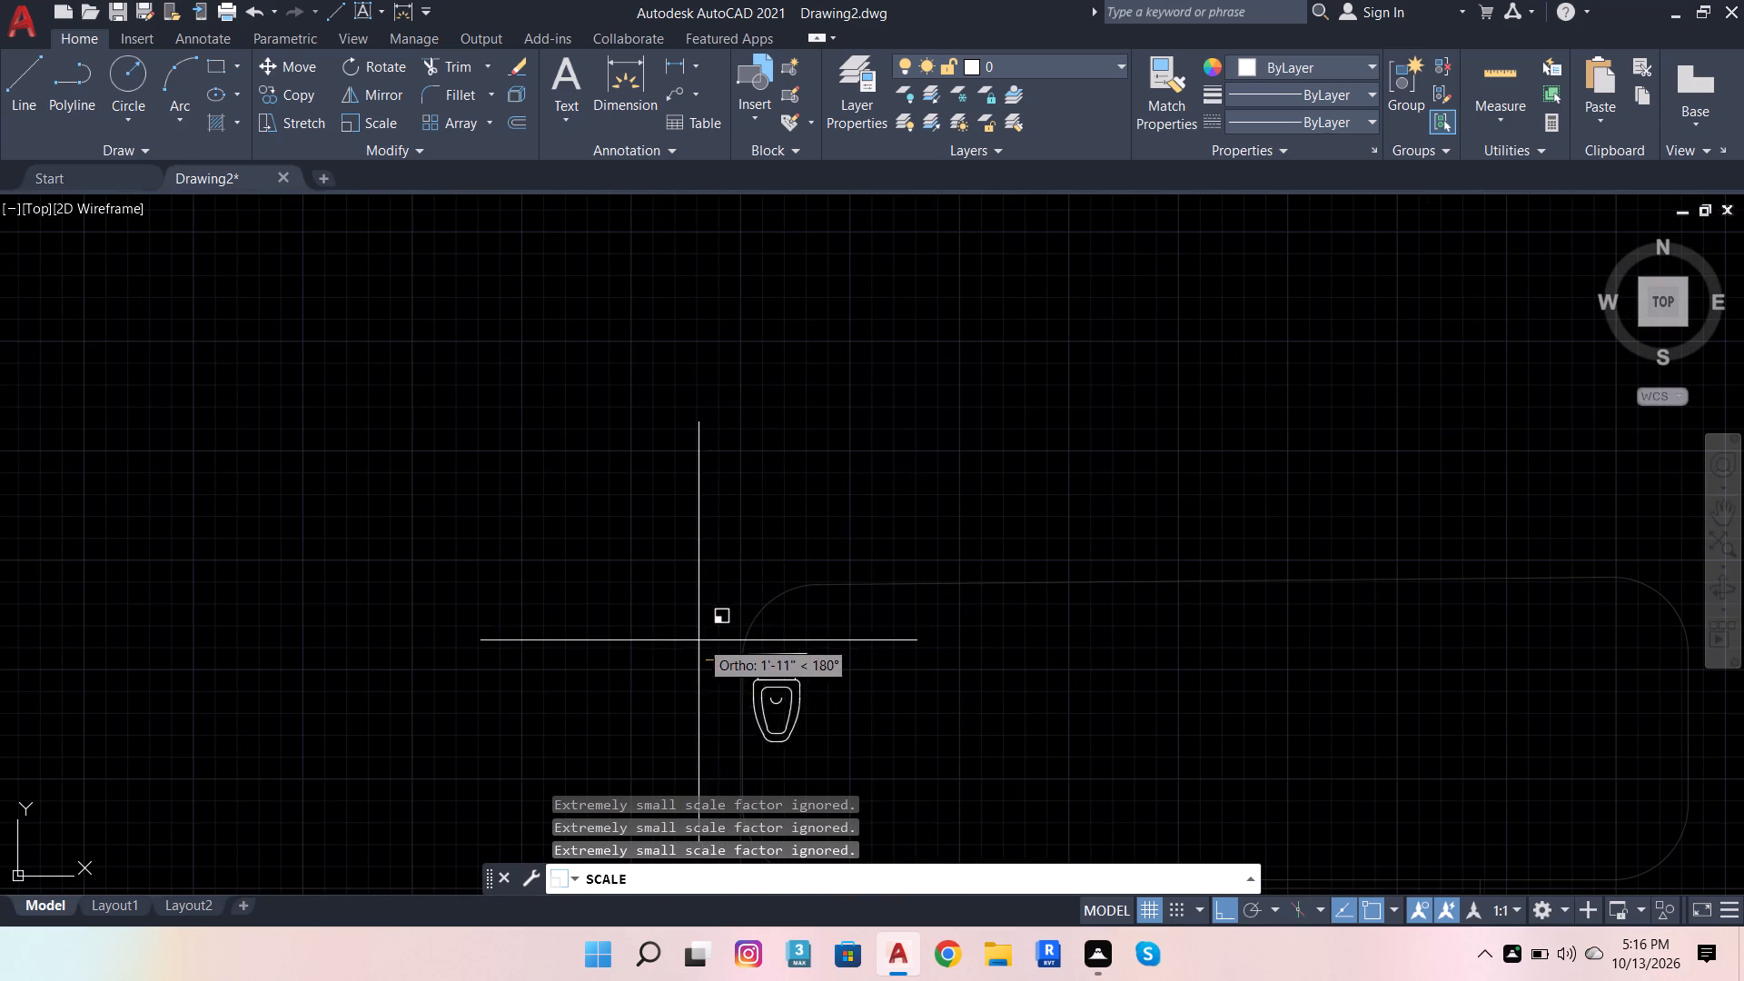
scroll(690, 657, up, 2)
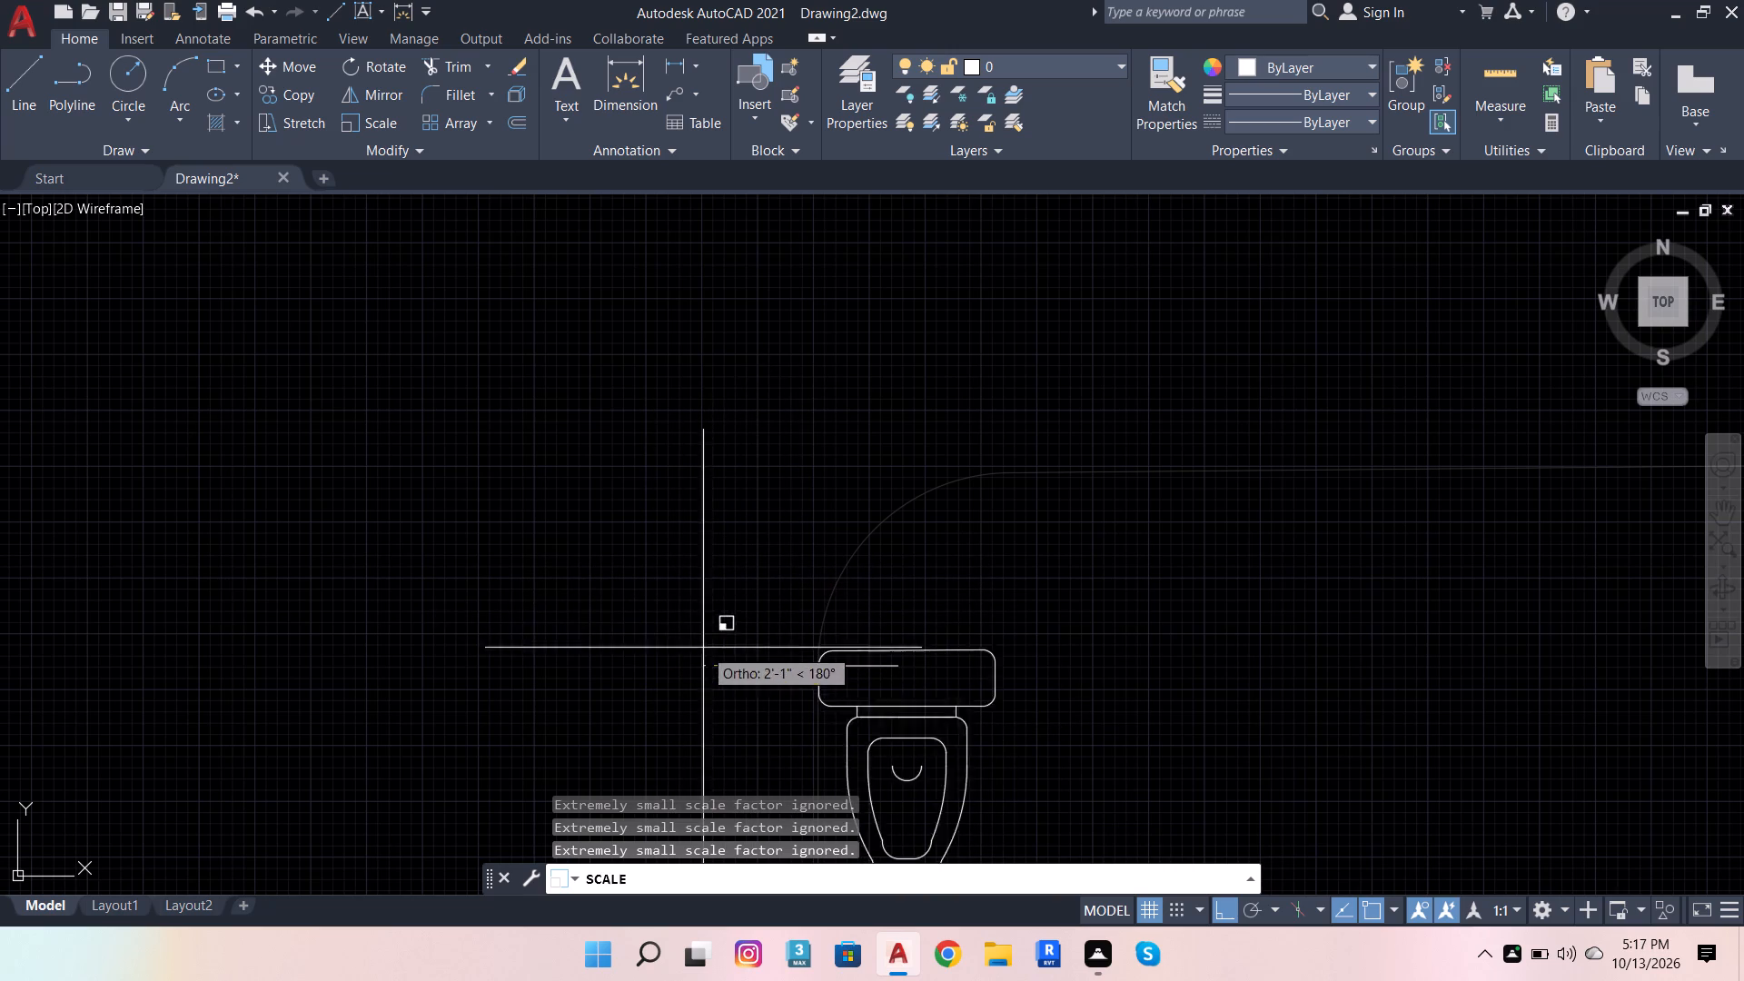
click(850, 613)
scroll(1050, 705, up, 3)
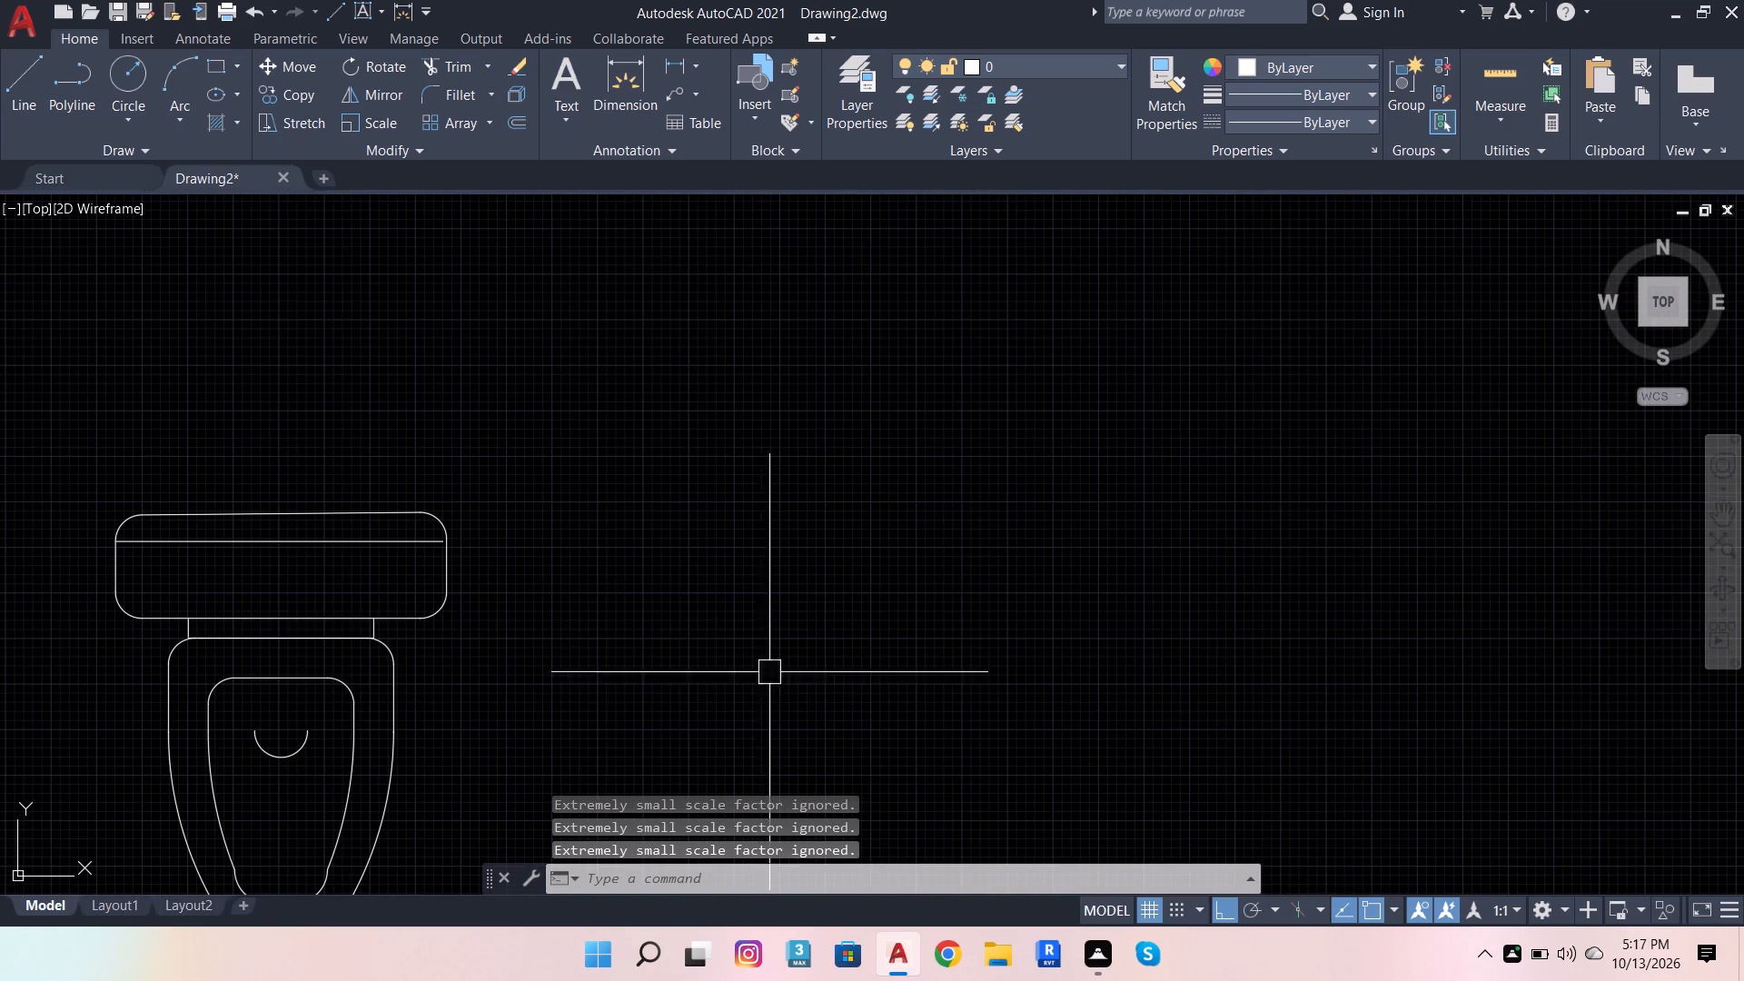
Scale the wardrobe down about the left end of its reference line until its width matches that line.
scroll(302, 658, down, 5)
scroll(761, 584, down, 4)
scroll(1115, 590, down, 2)
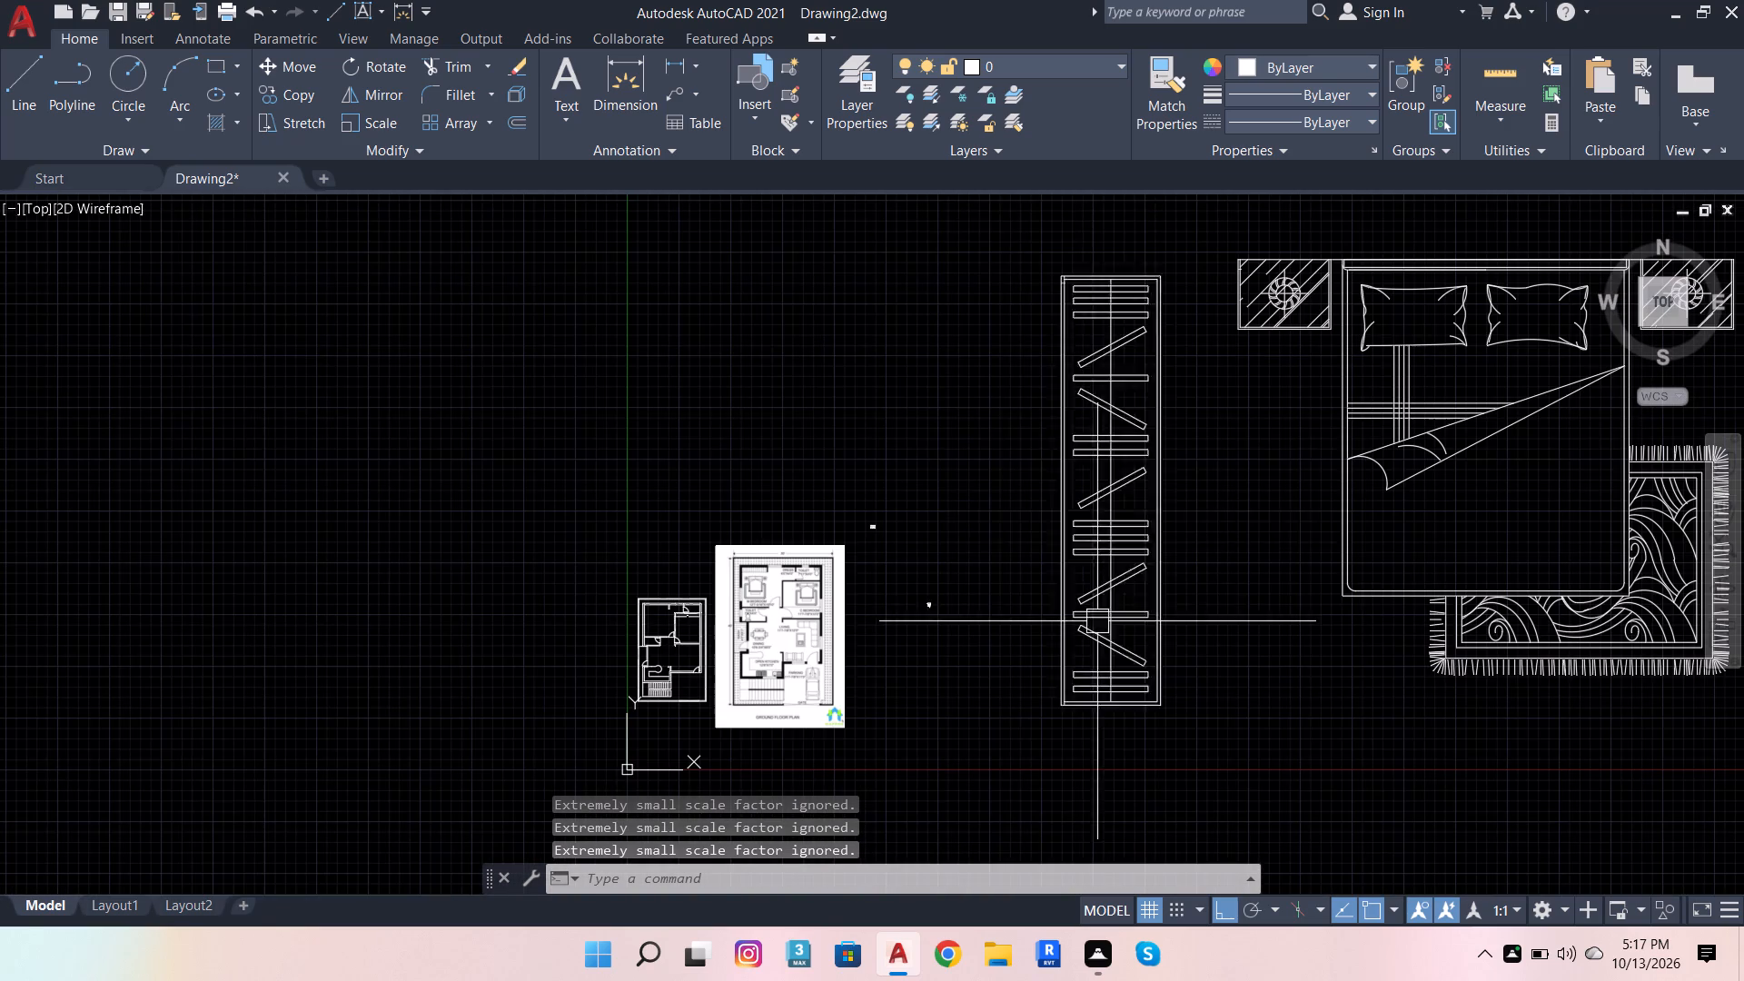
scroll(1106, 103, up, 4)
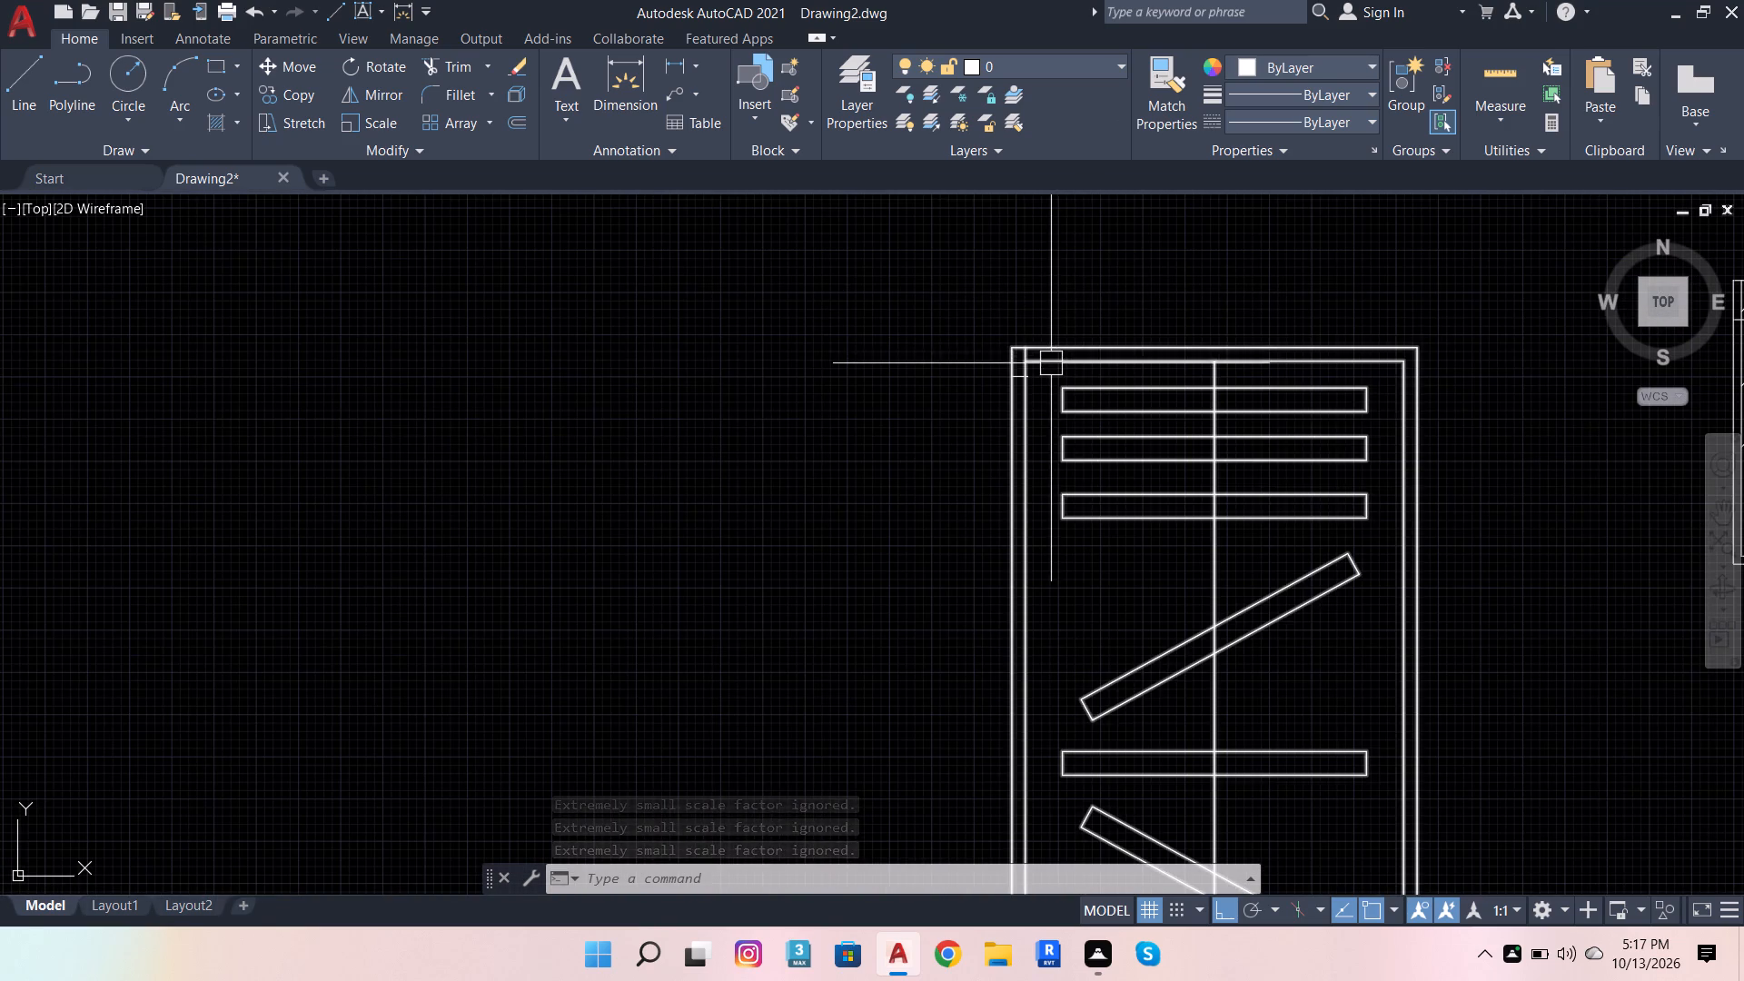
click(1051, 363)
scroll(1032, 372, up, 4)
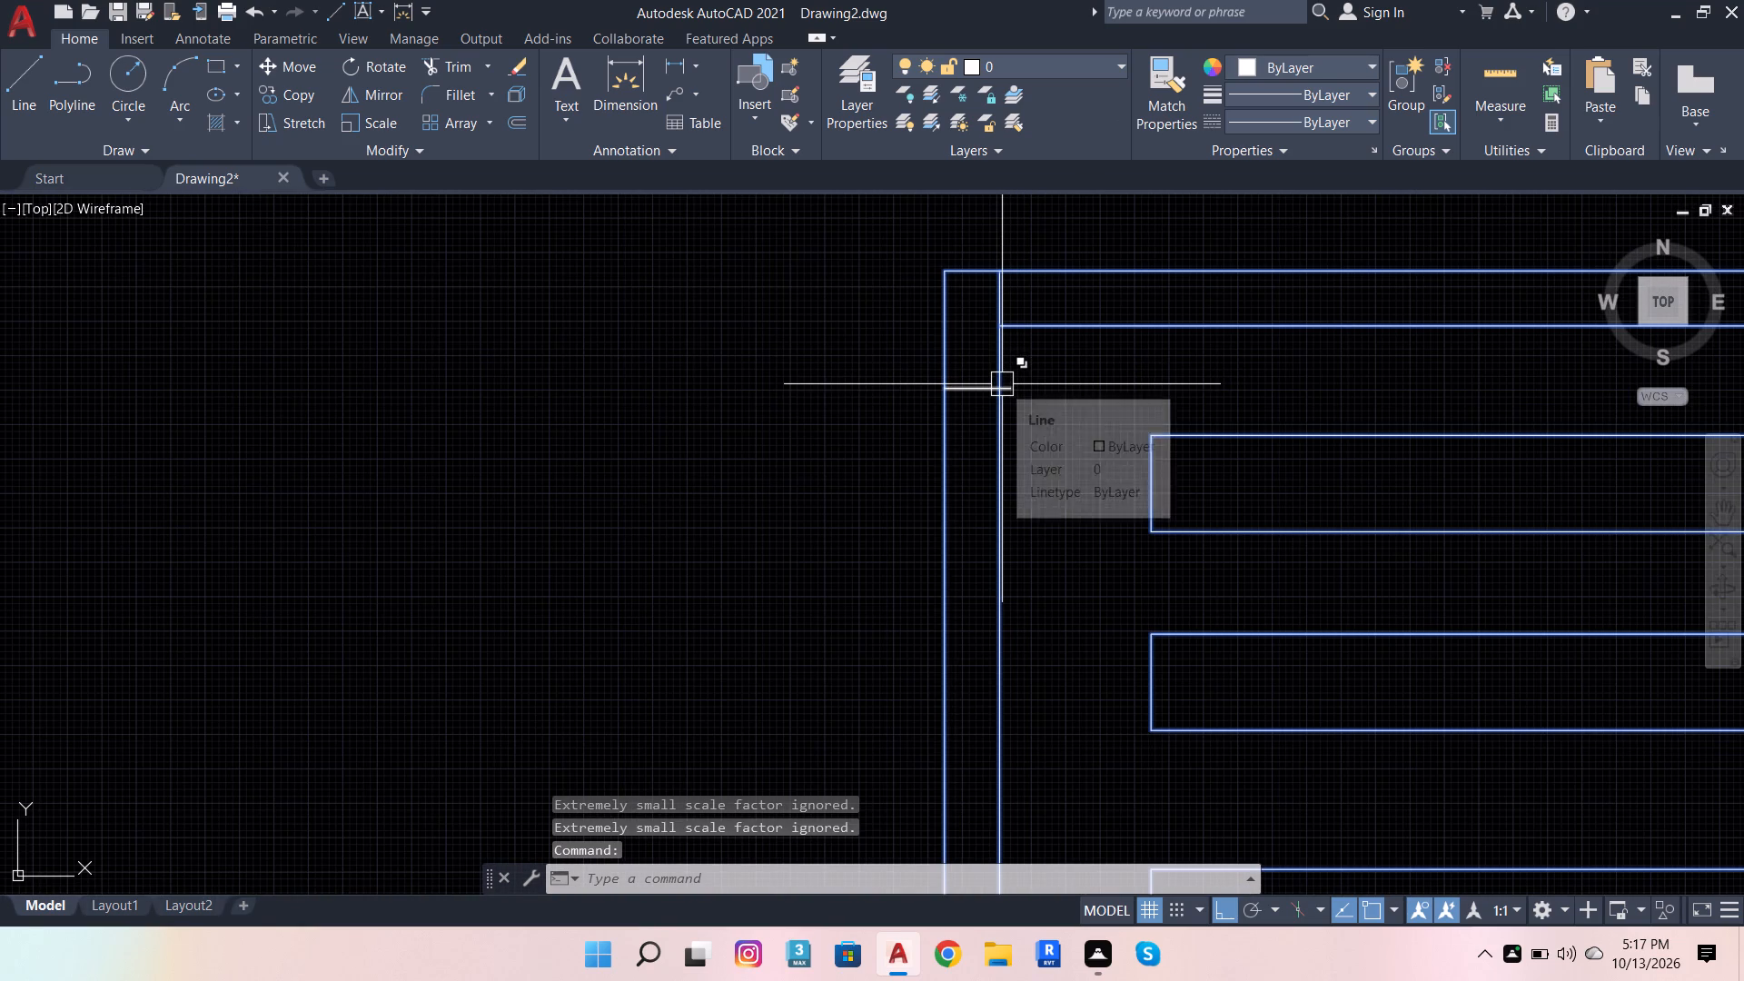
key(space)
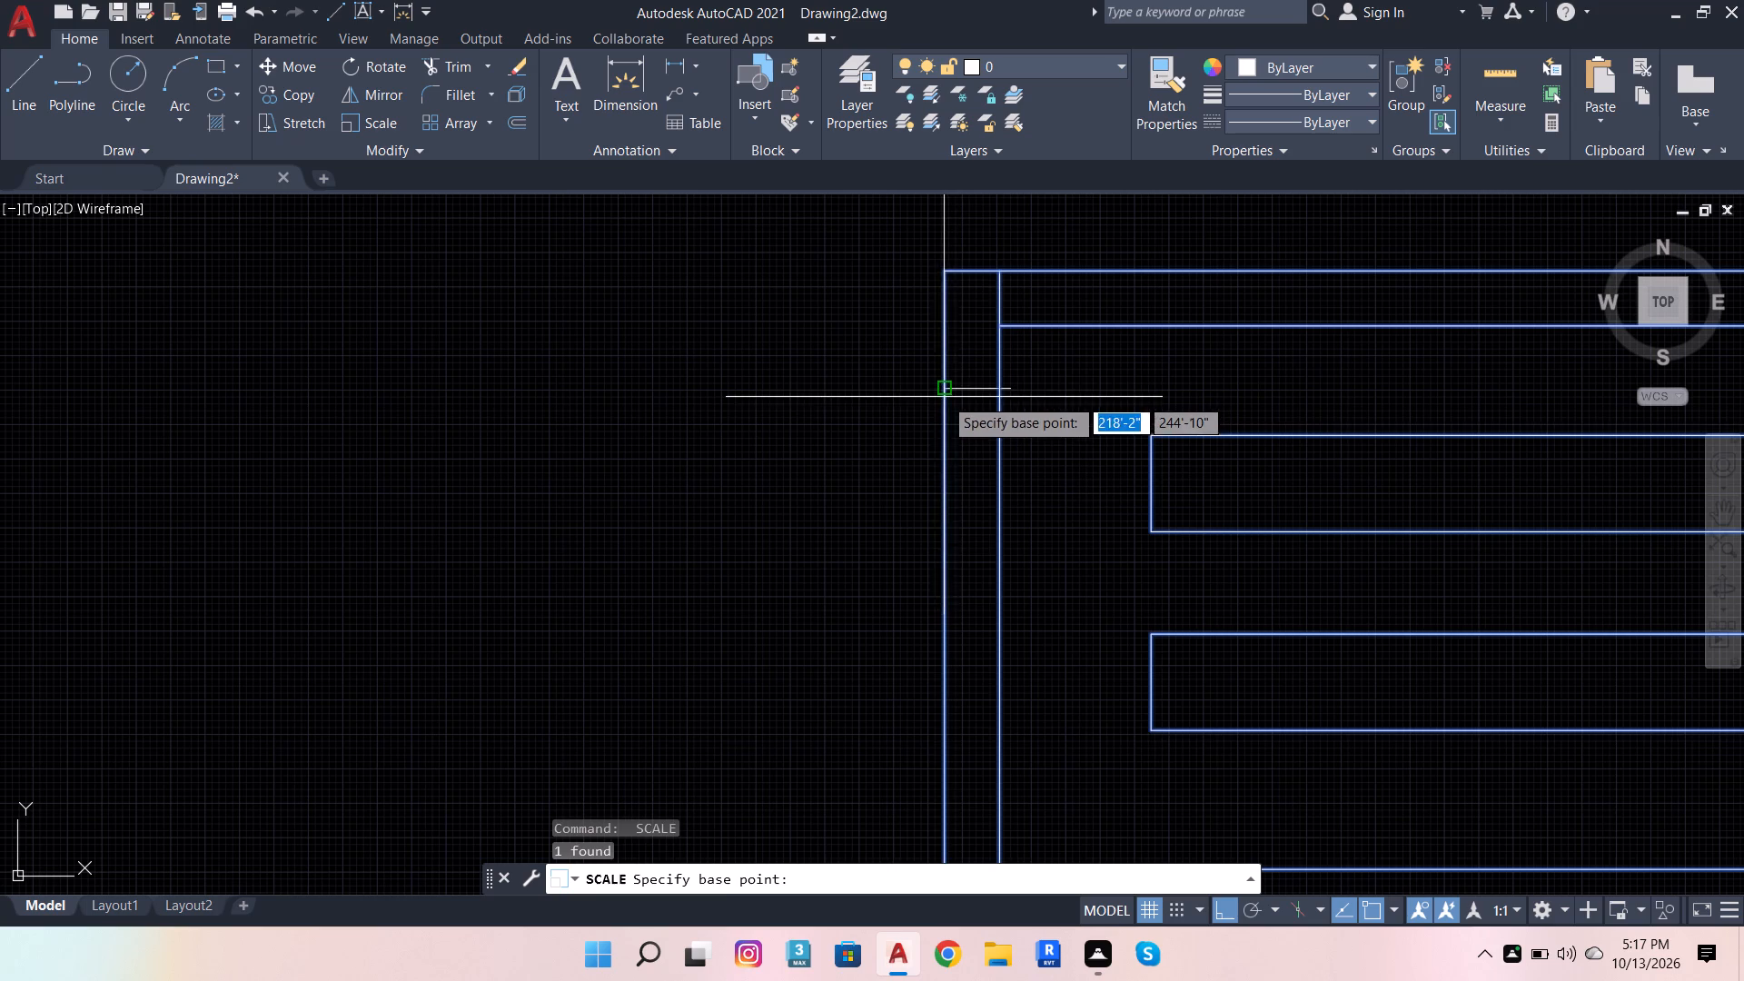
click(944, 397)
scroll(1095, 378, up, 2)
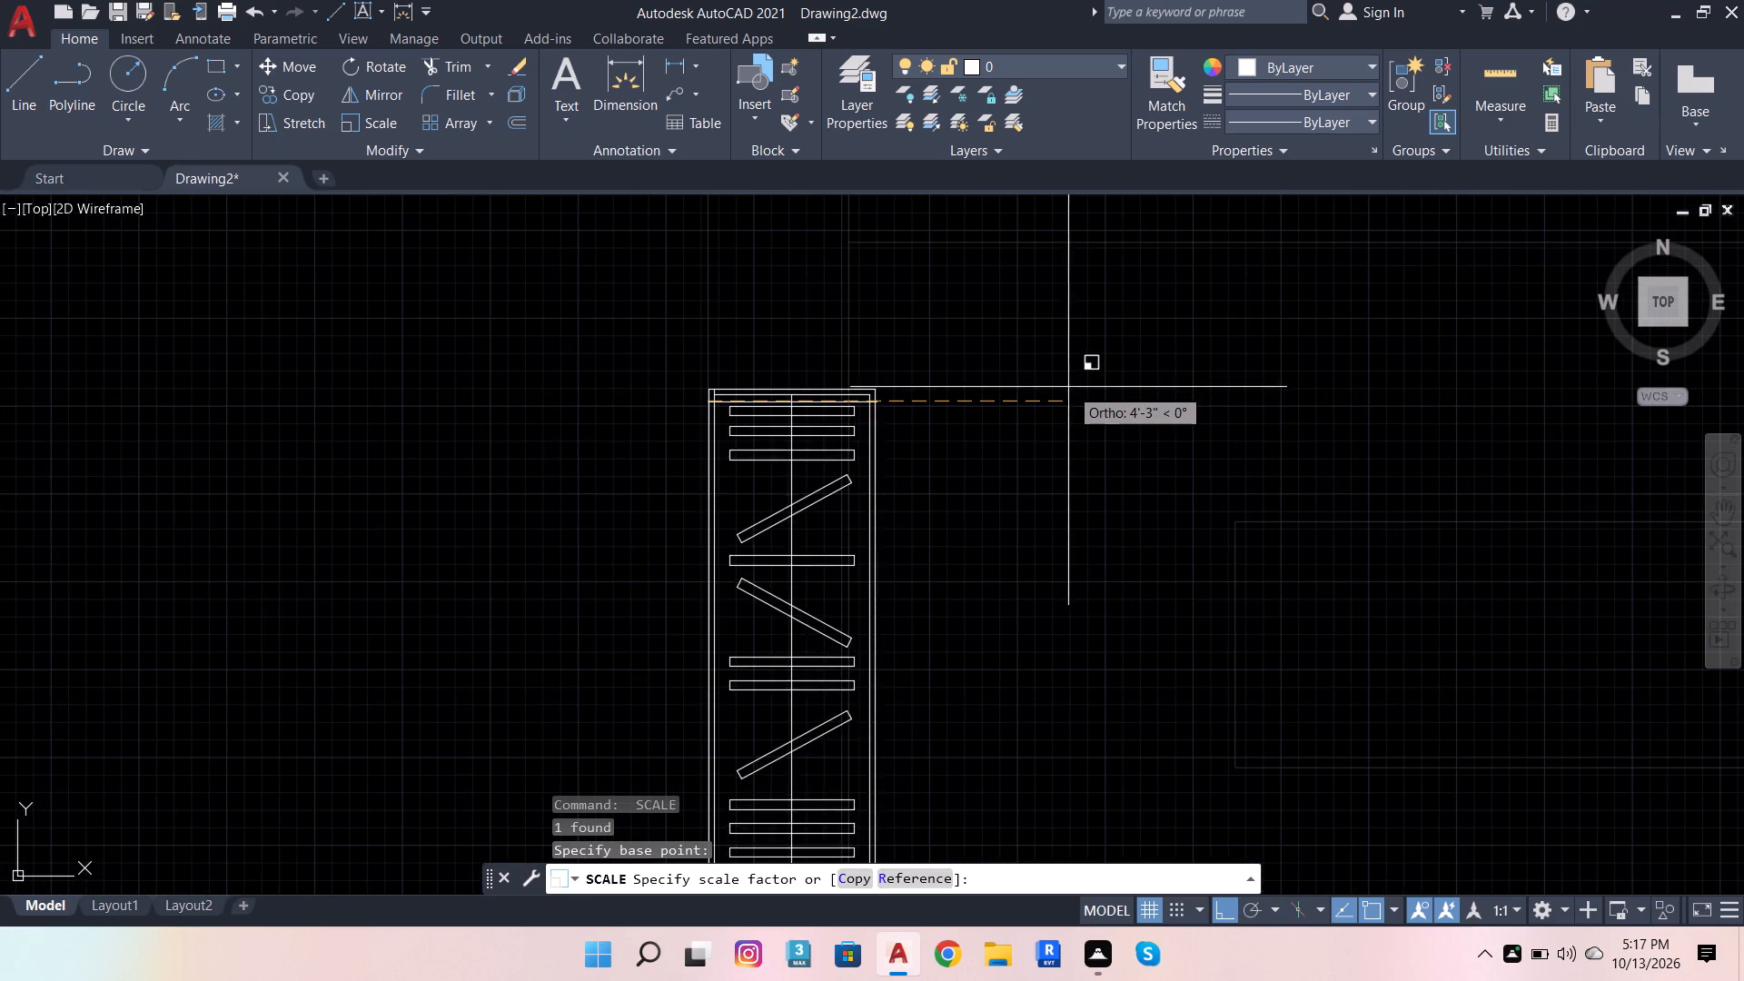
scroll(1057, 390, up, 3)
scroll(1057, 390, down, 1)
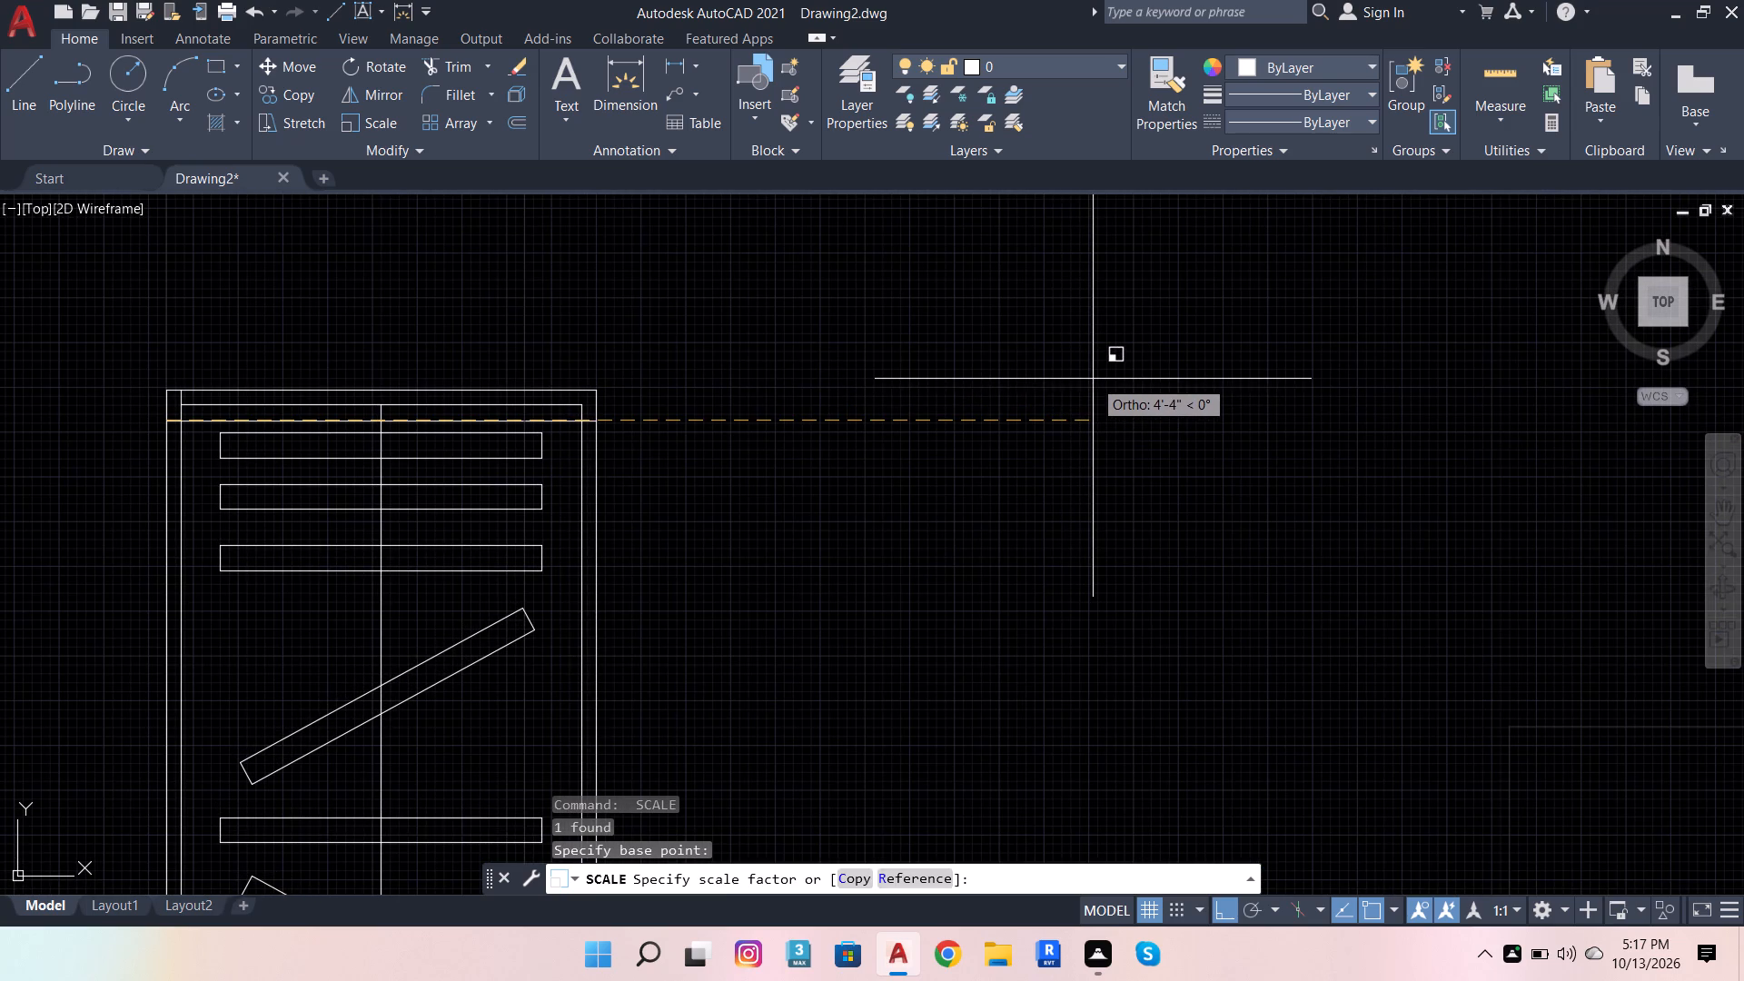
click(1093, 379)
Delete the horizontal reference line across the top of the wardrobe.
scroll(463, 393, up, 3)
scroll(745, 429, down, 2)
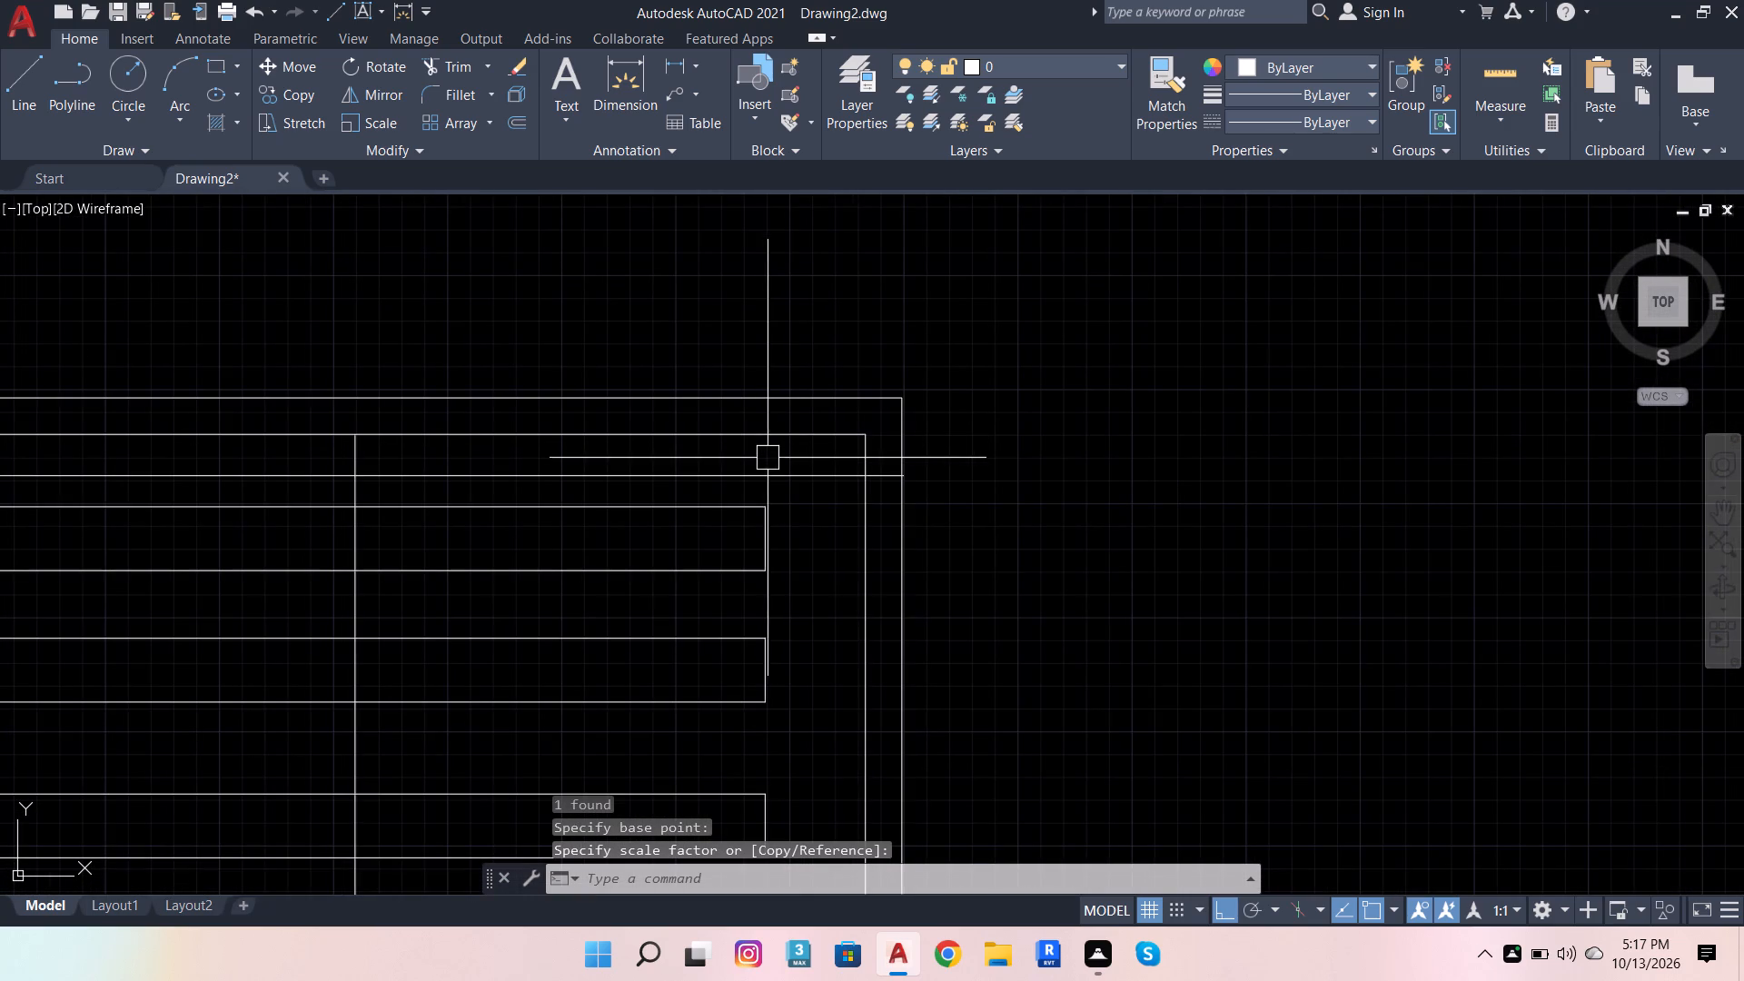
click(771, 461)
click(797, 481)
click(808, 481)
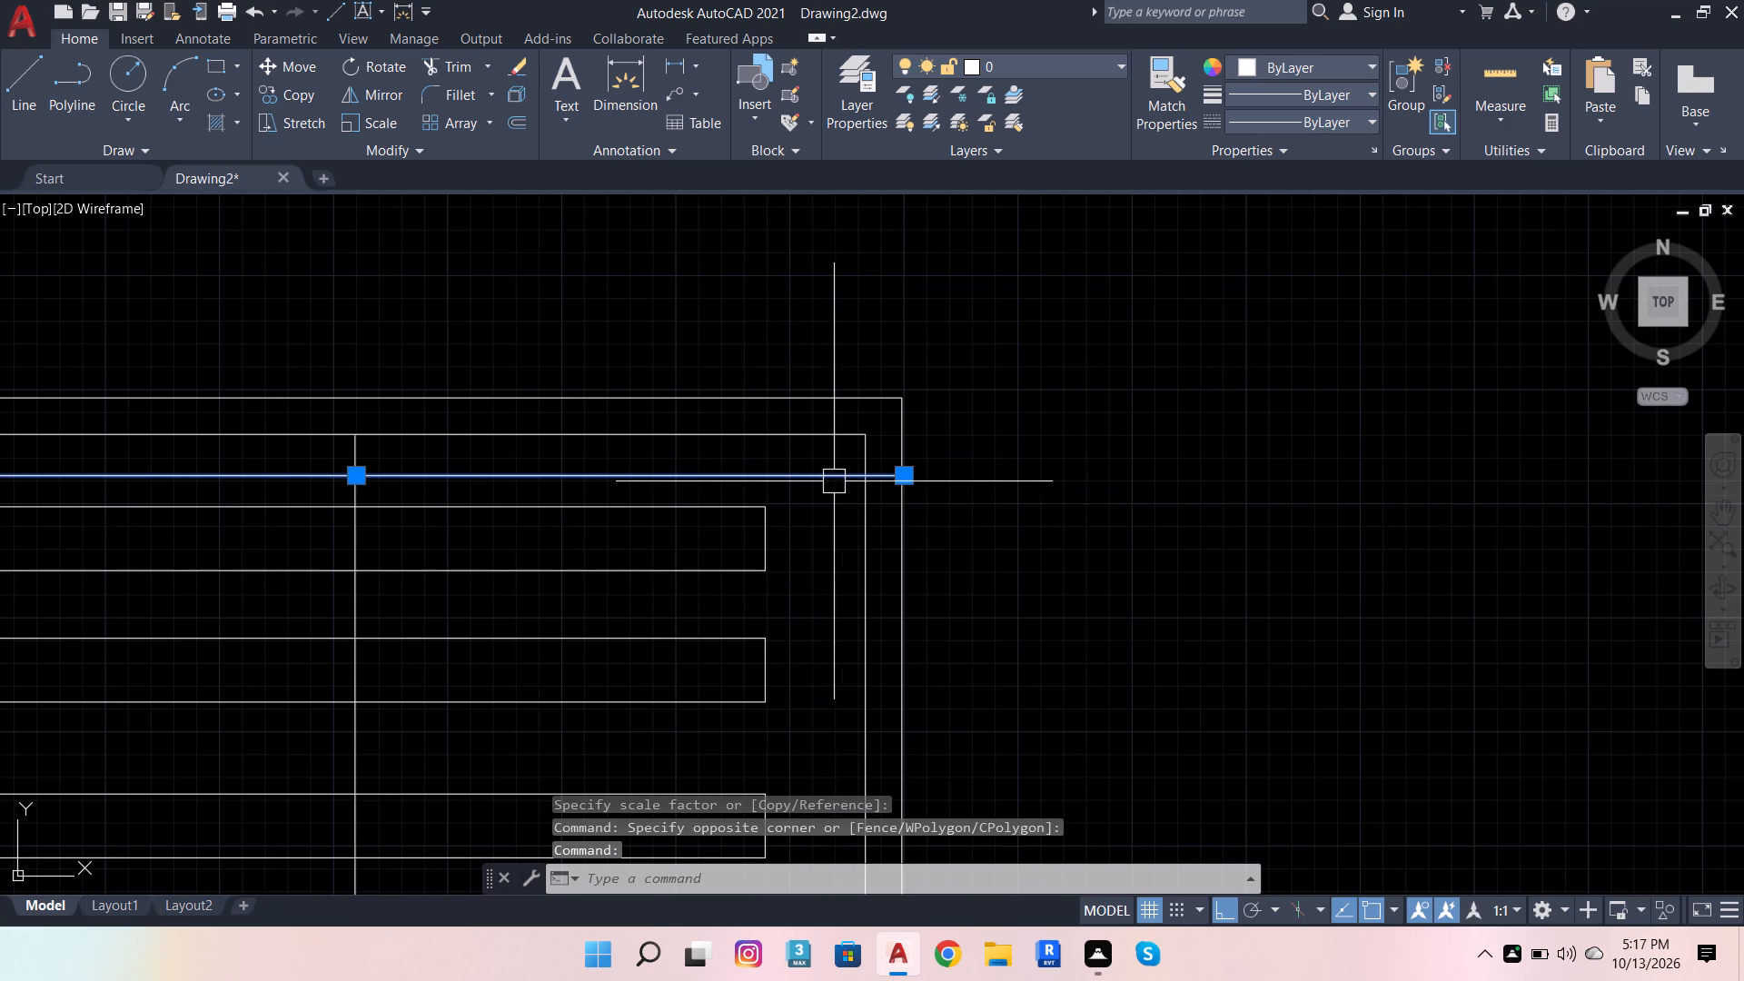
key(Delete)
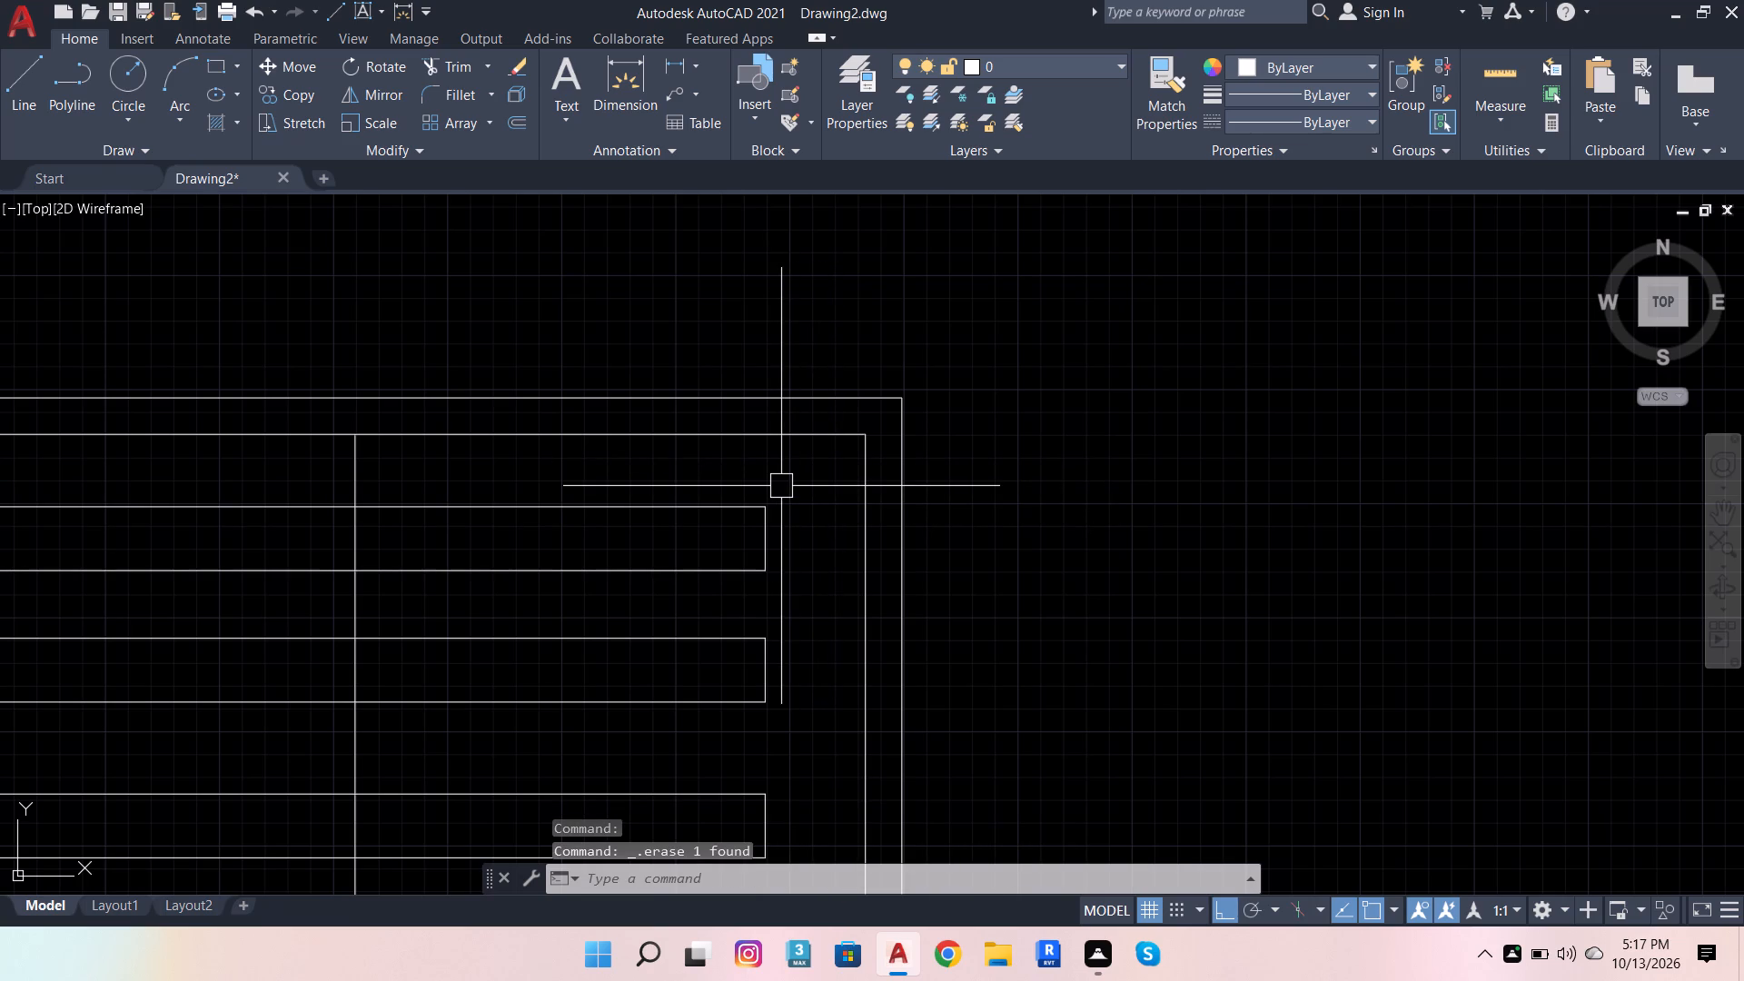
Move the scaled wardrobe with Ortho off to the empty area just right of the floor plan reference image.
scroll(786, 434, down, 4)
scroll(1024, 417, down, 4)
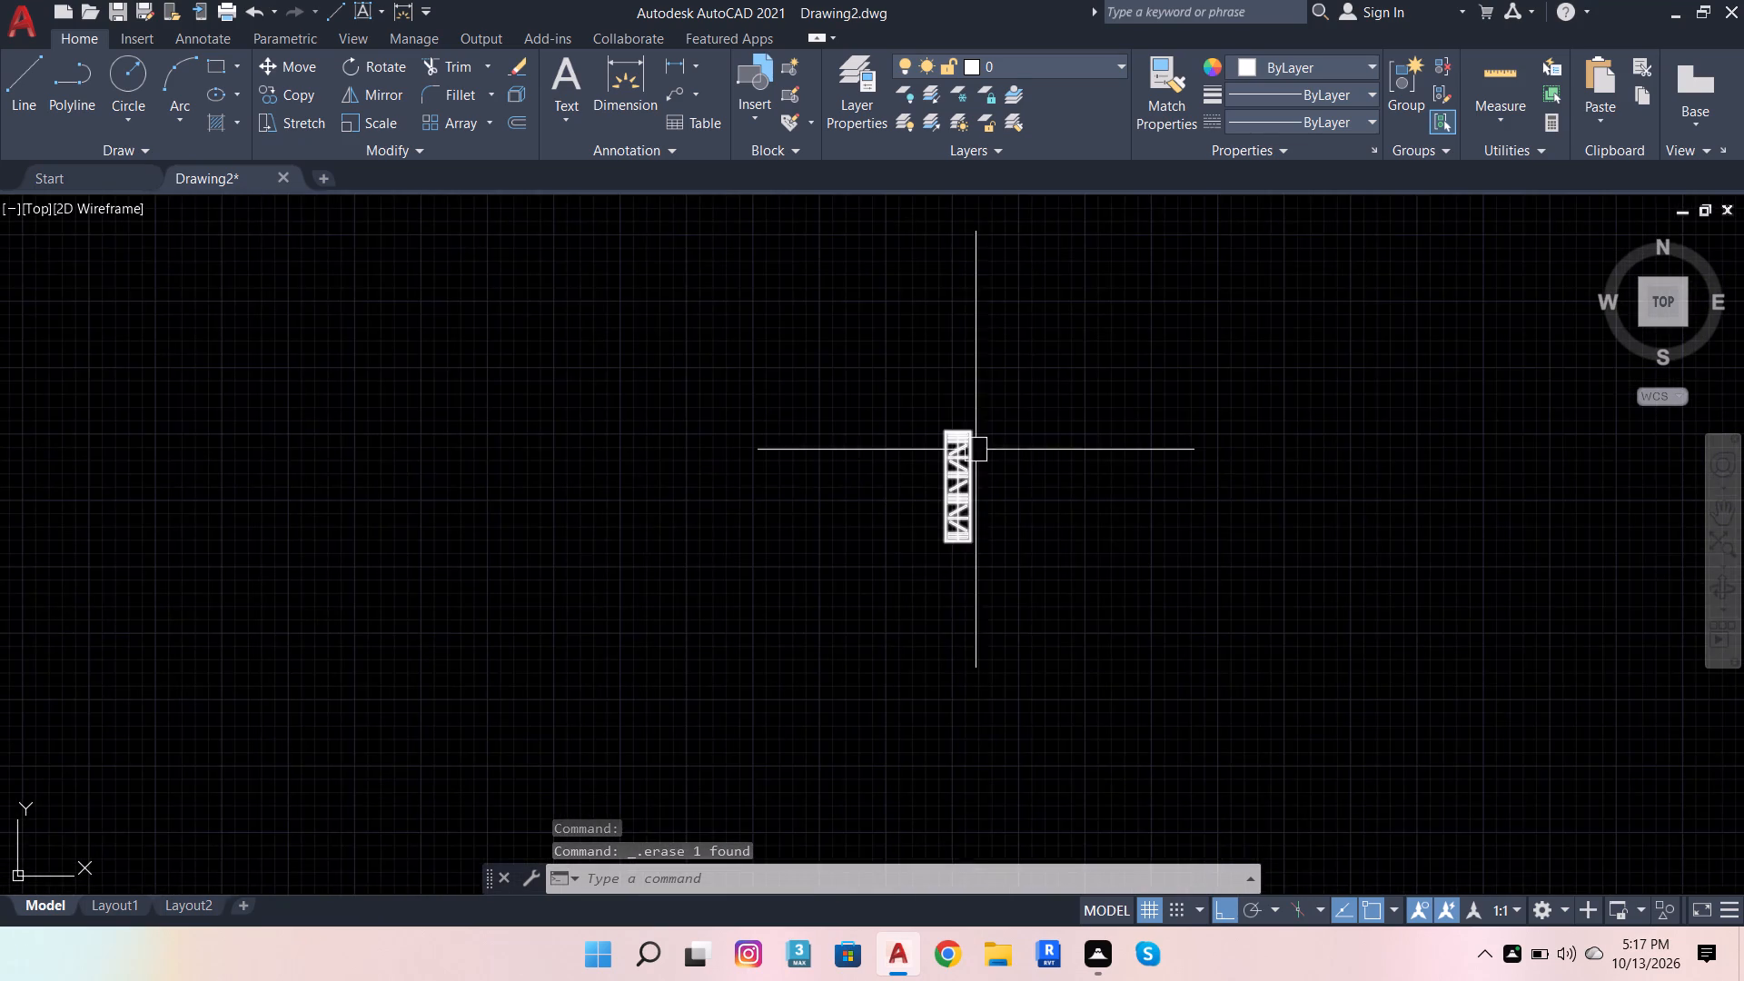
scroll(947, 525, down, 4)
click(912, 464)
click(1000, 596)
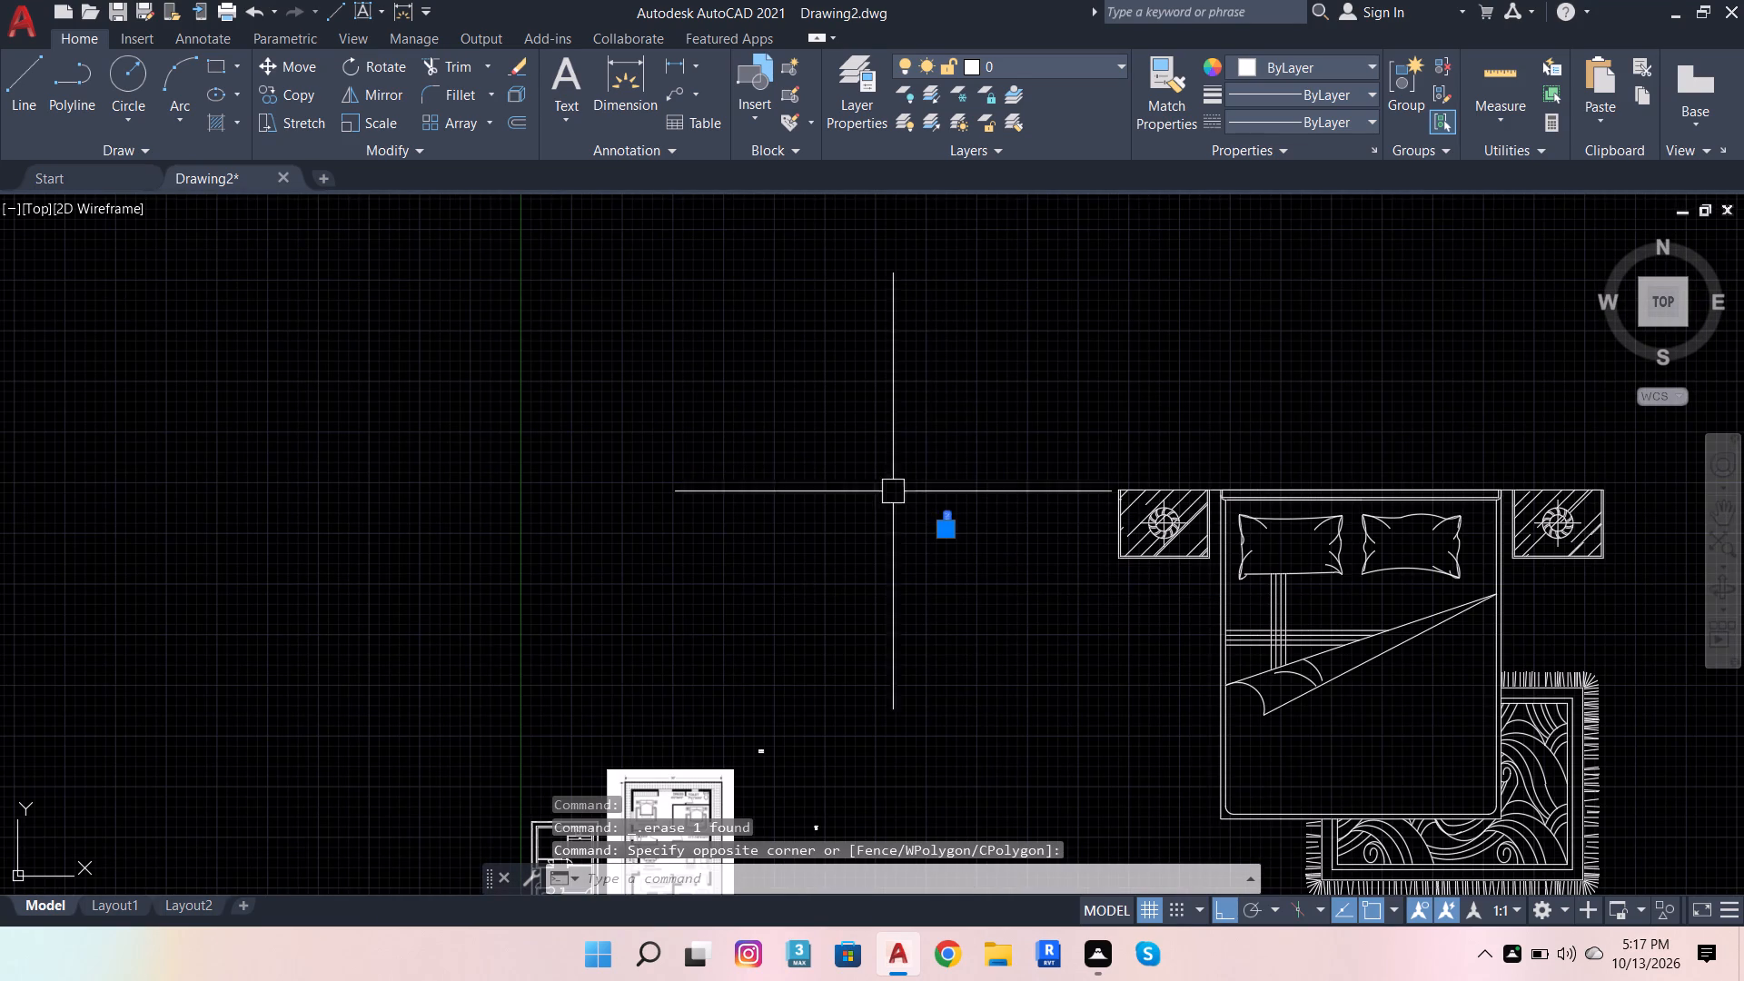
click(297, 62)
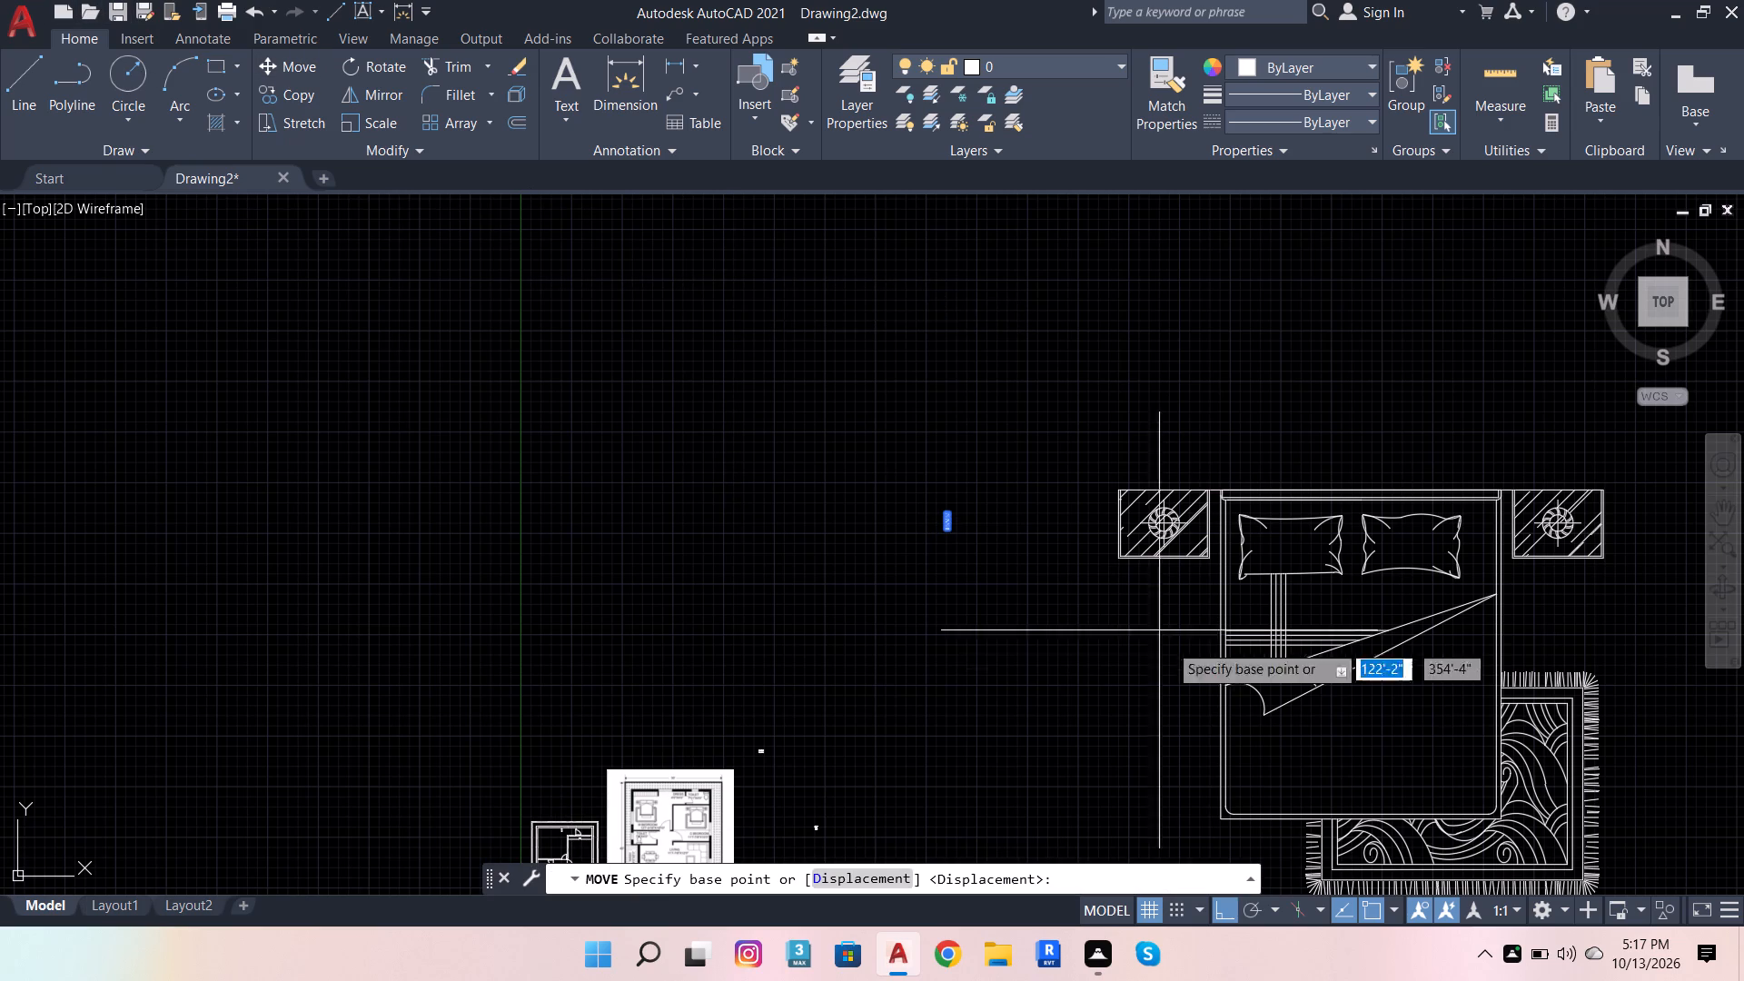
click(1234, 908)
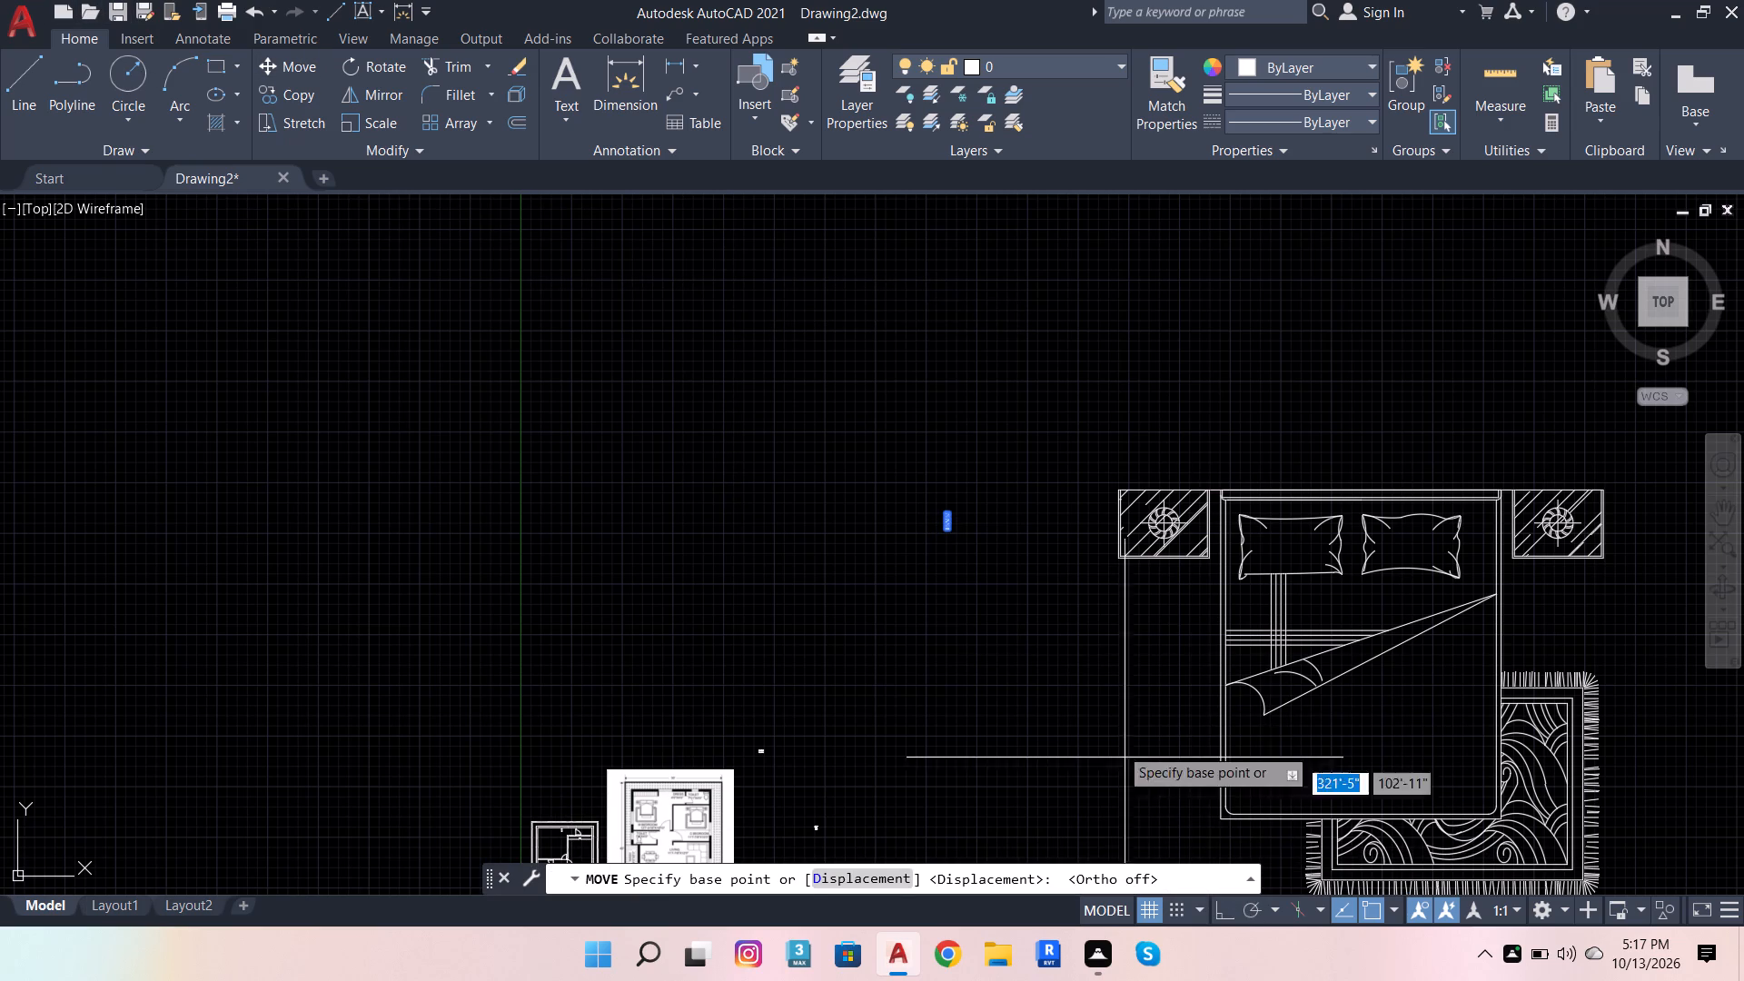
click(936, 519)
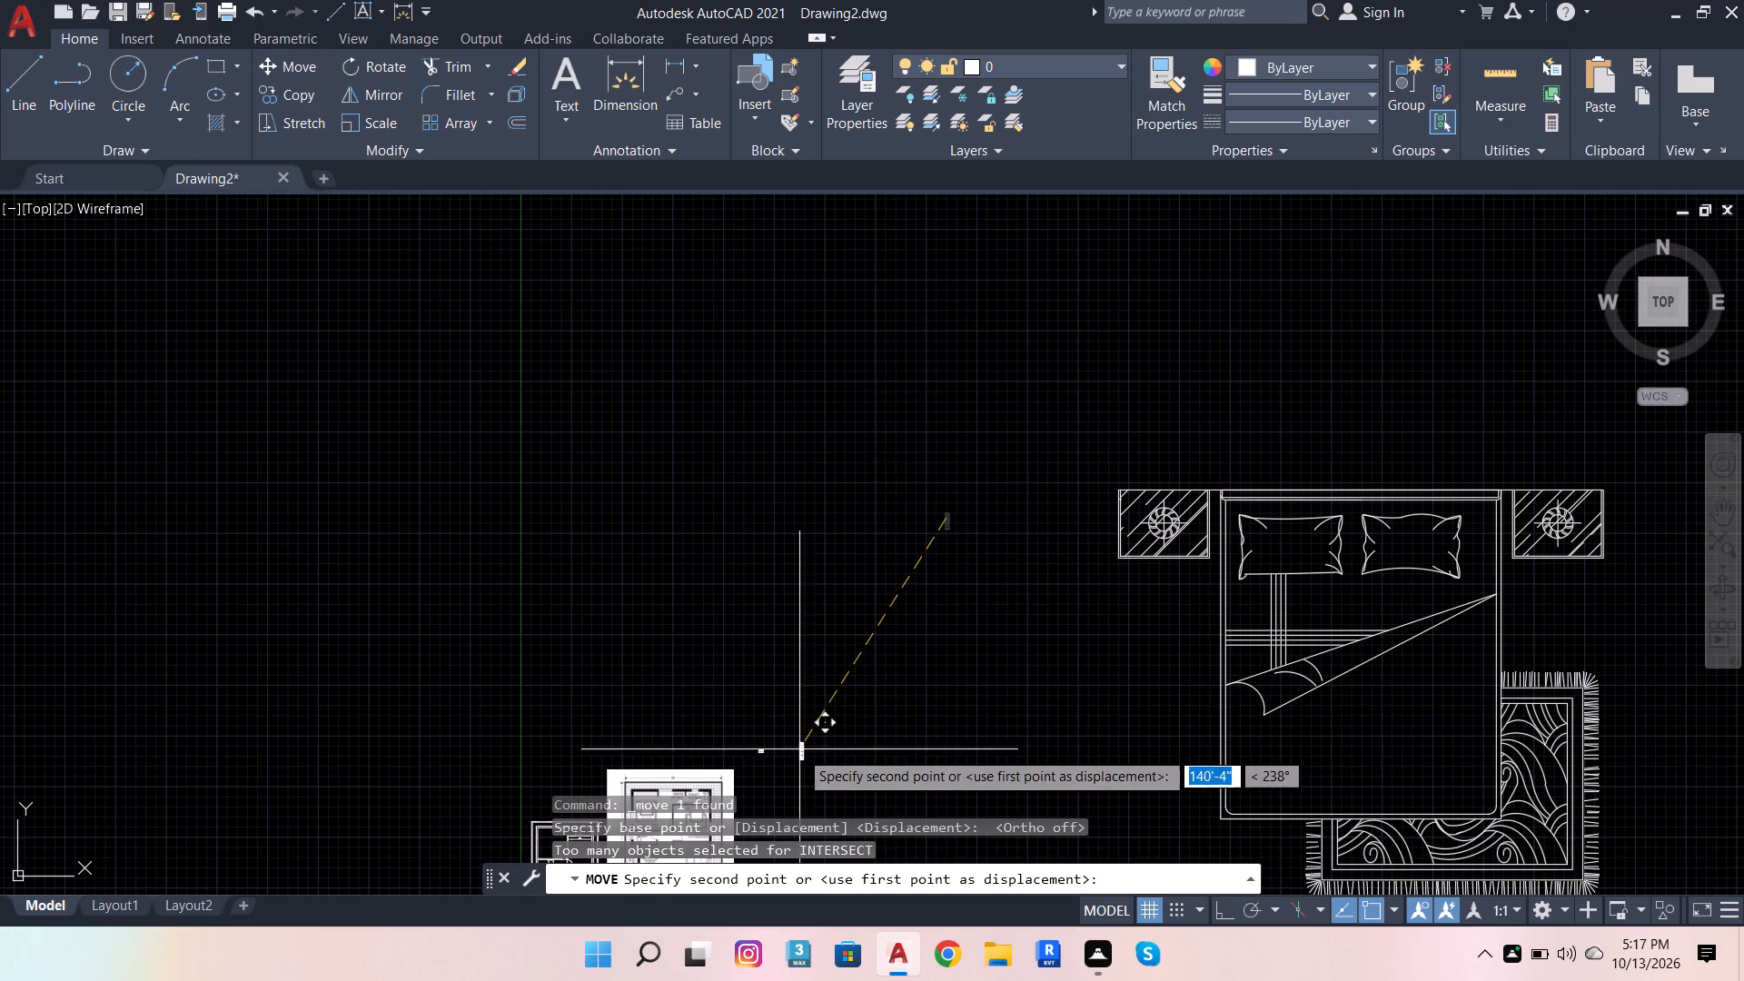
scroll(788, 776, up, 1)
scroll(857, 727, down, 2)
scroll(803, 778, up, 3)
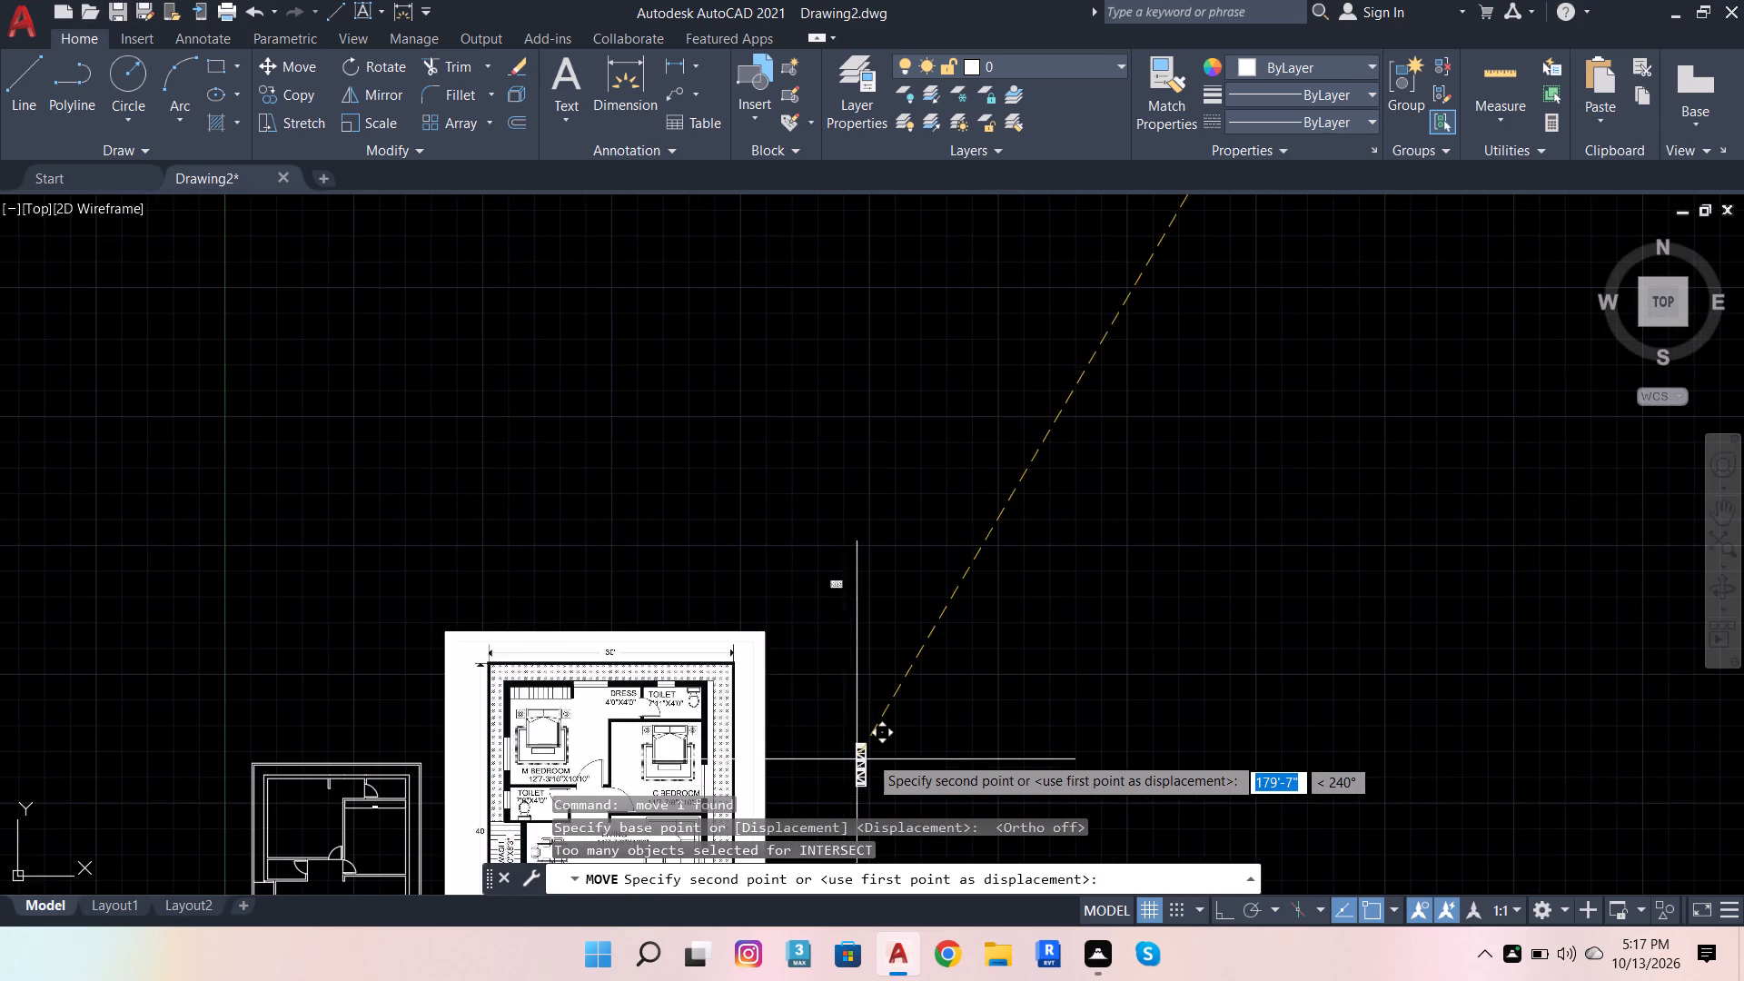
click(880, 758)
scroll(939, 427, down, 2)
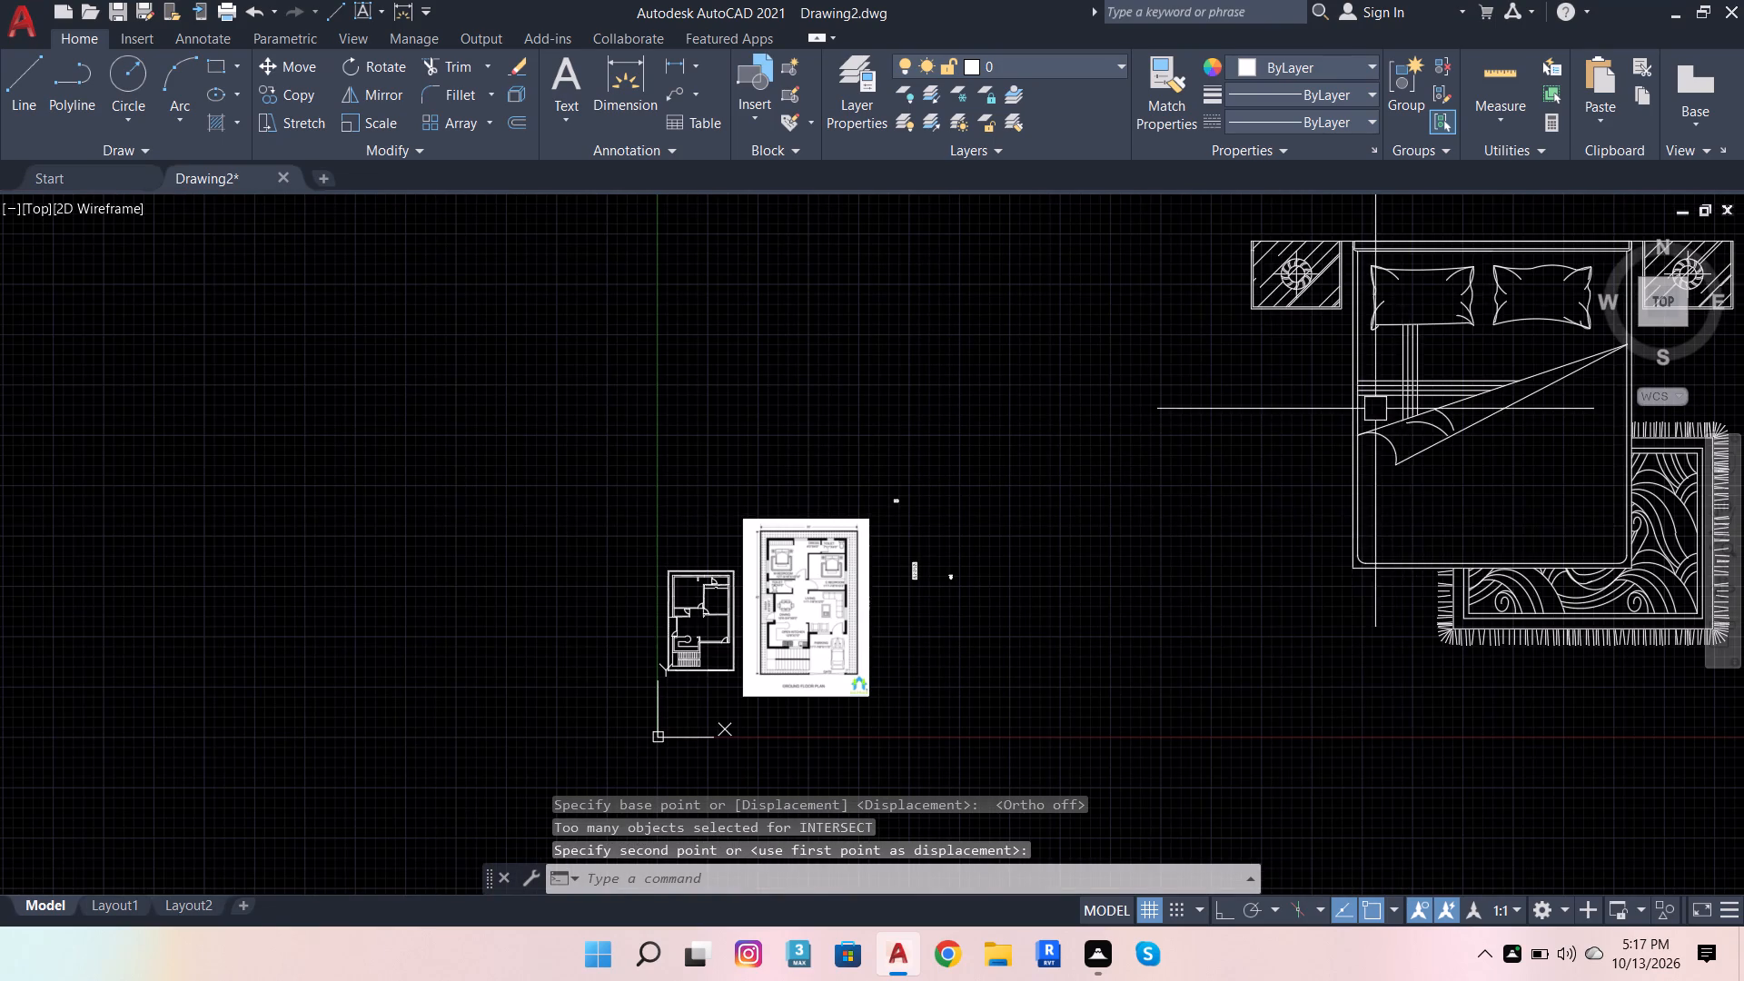
scroll(1297, 370, down, 2)
key(Escape)
Scale the double bed set down about the left end of its reference line until the left nightstand's width matches that line.
scroll(1337, 368, up, 2)
click(1340, 356)
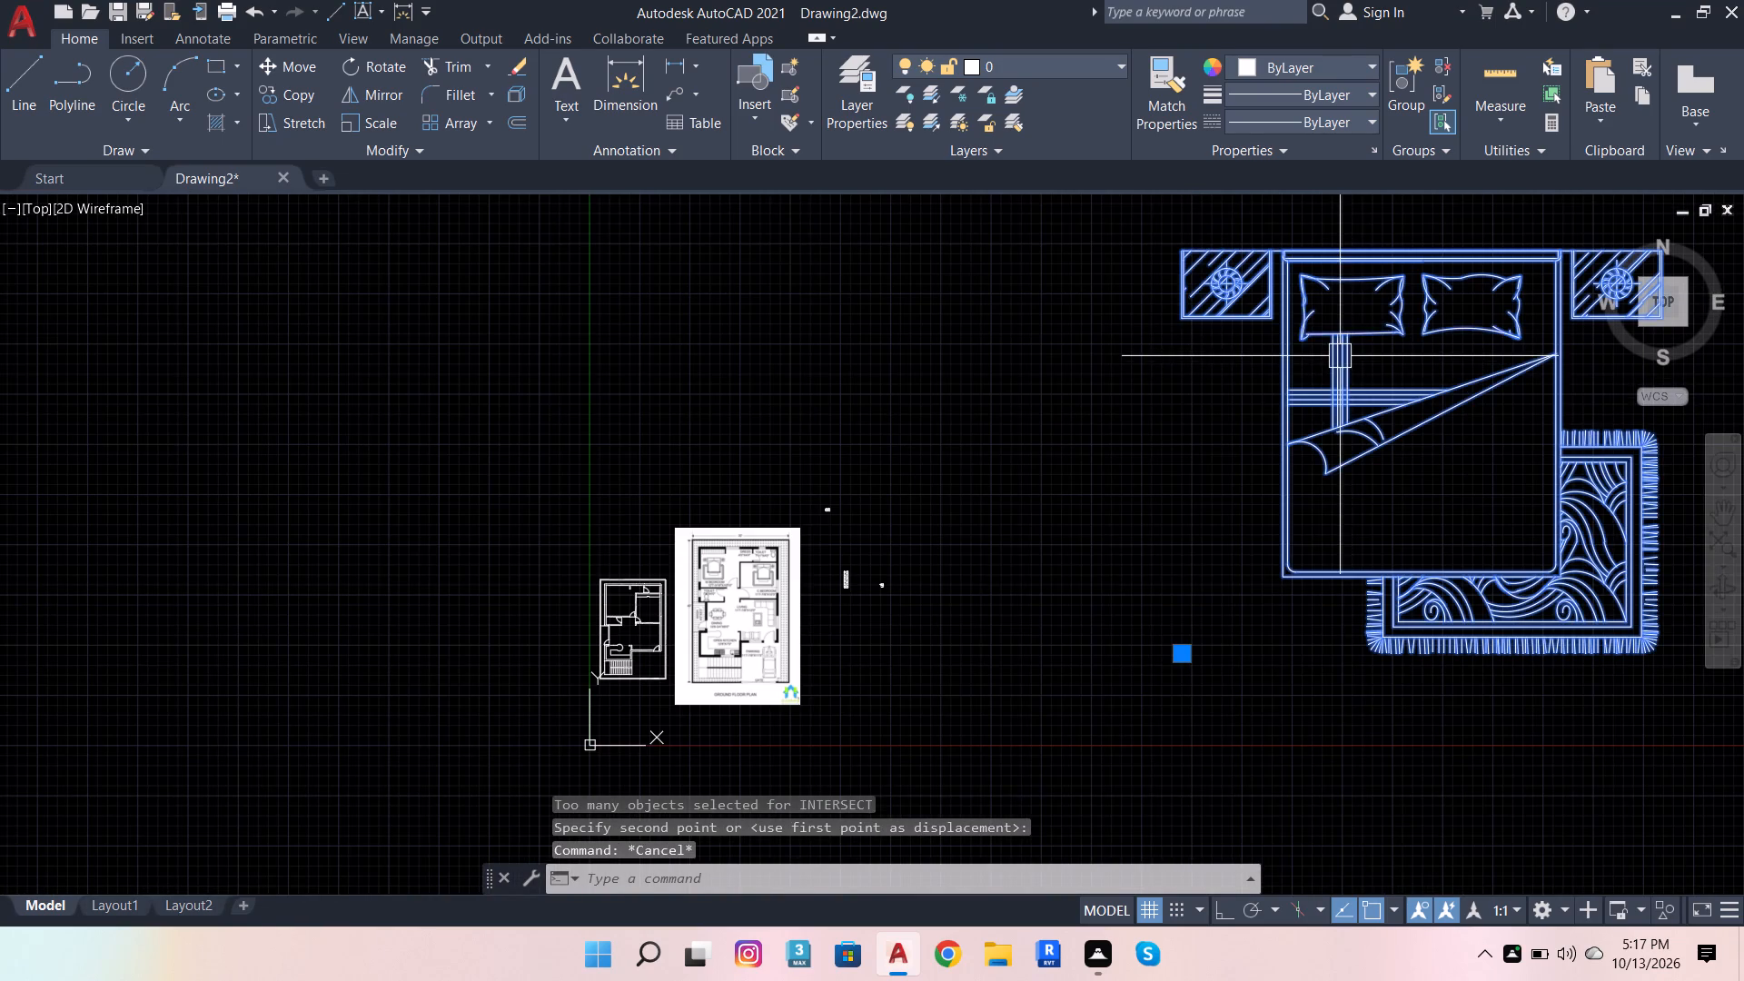
click(372, 117)
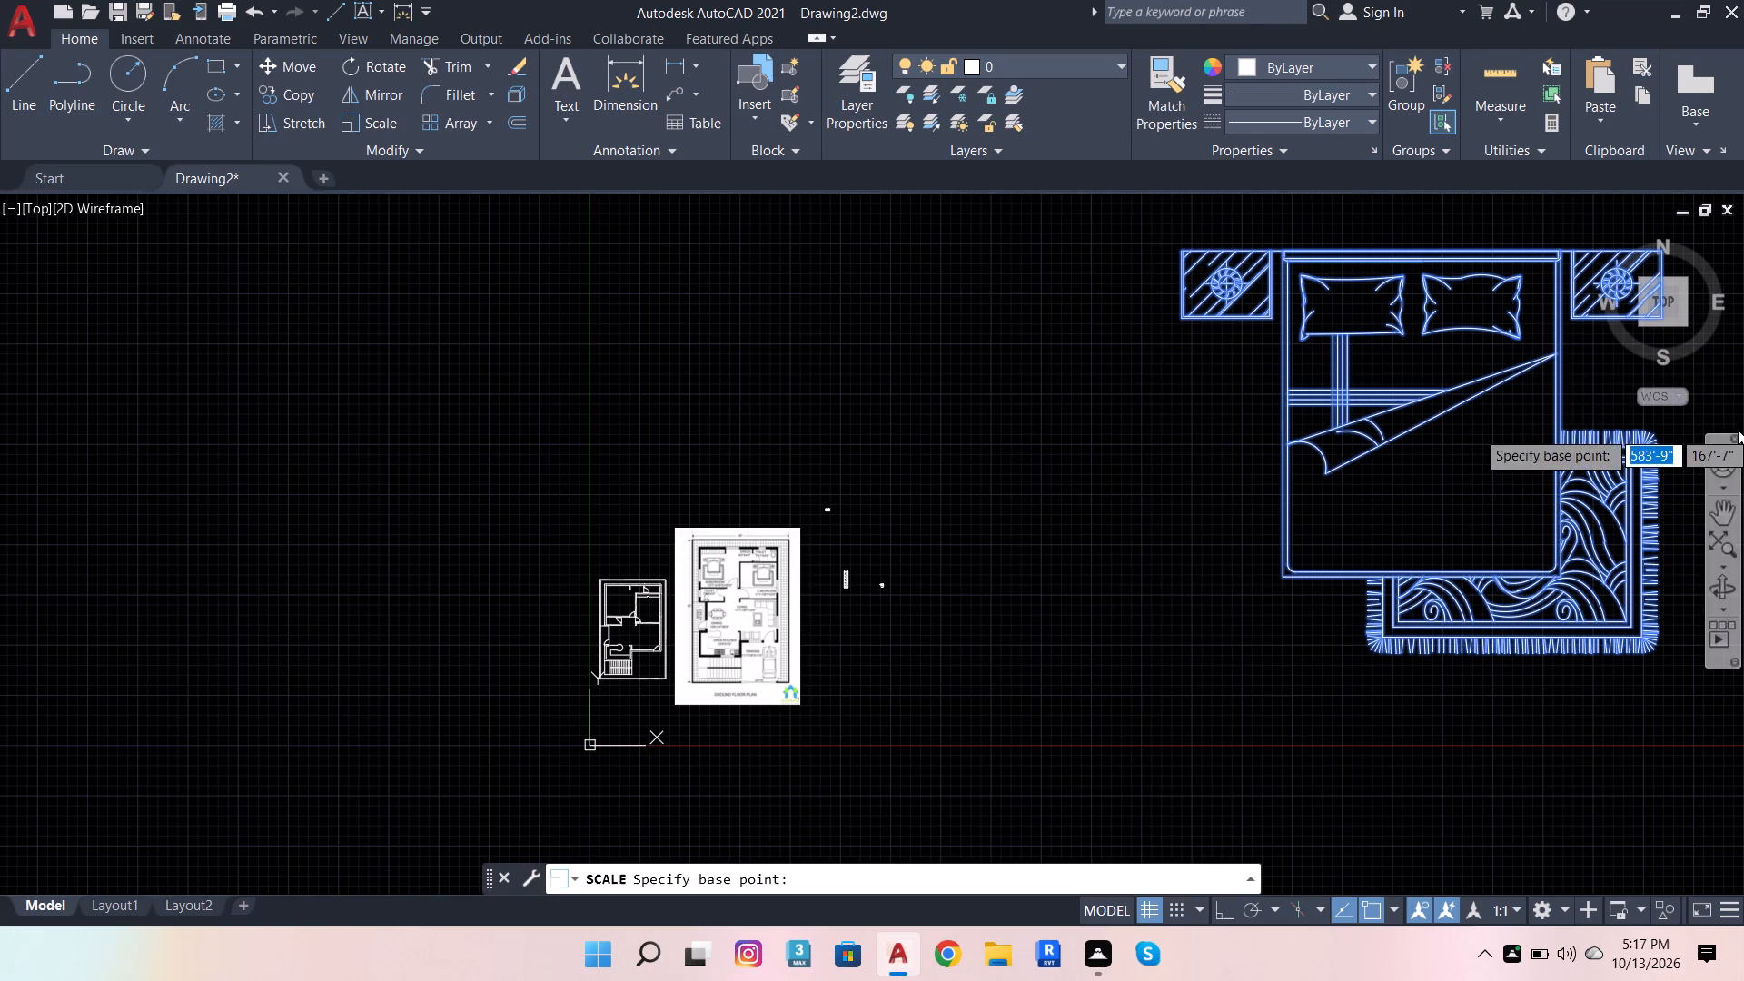
scroll(1609, 341, up, 1)
scroll(1140, 308, up, 1)
scroll(1026, 350, down, 1)
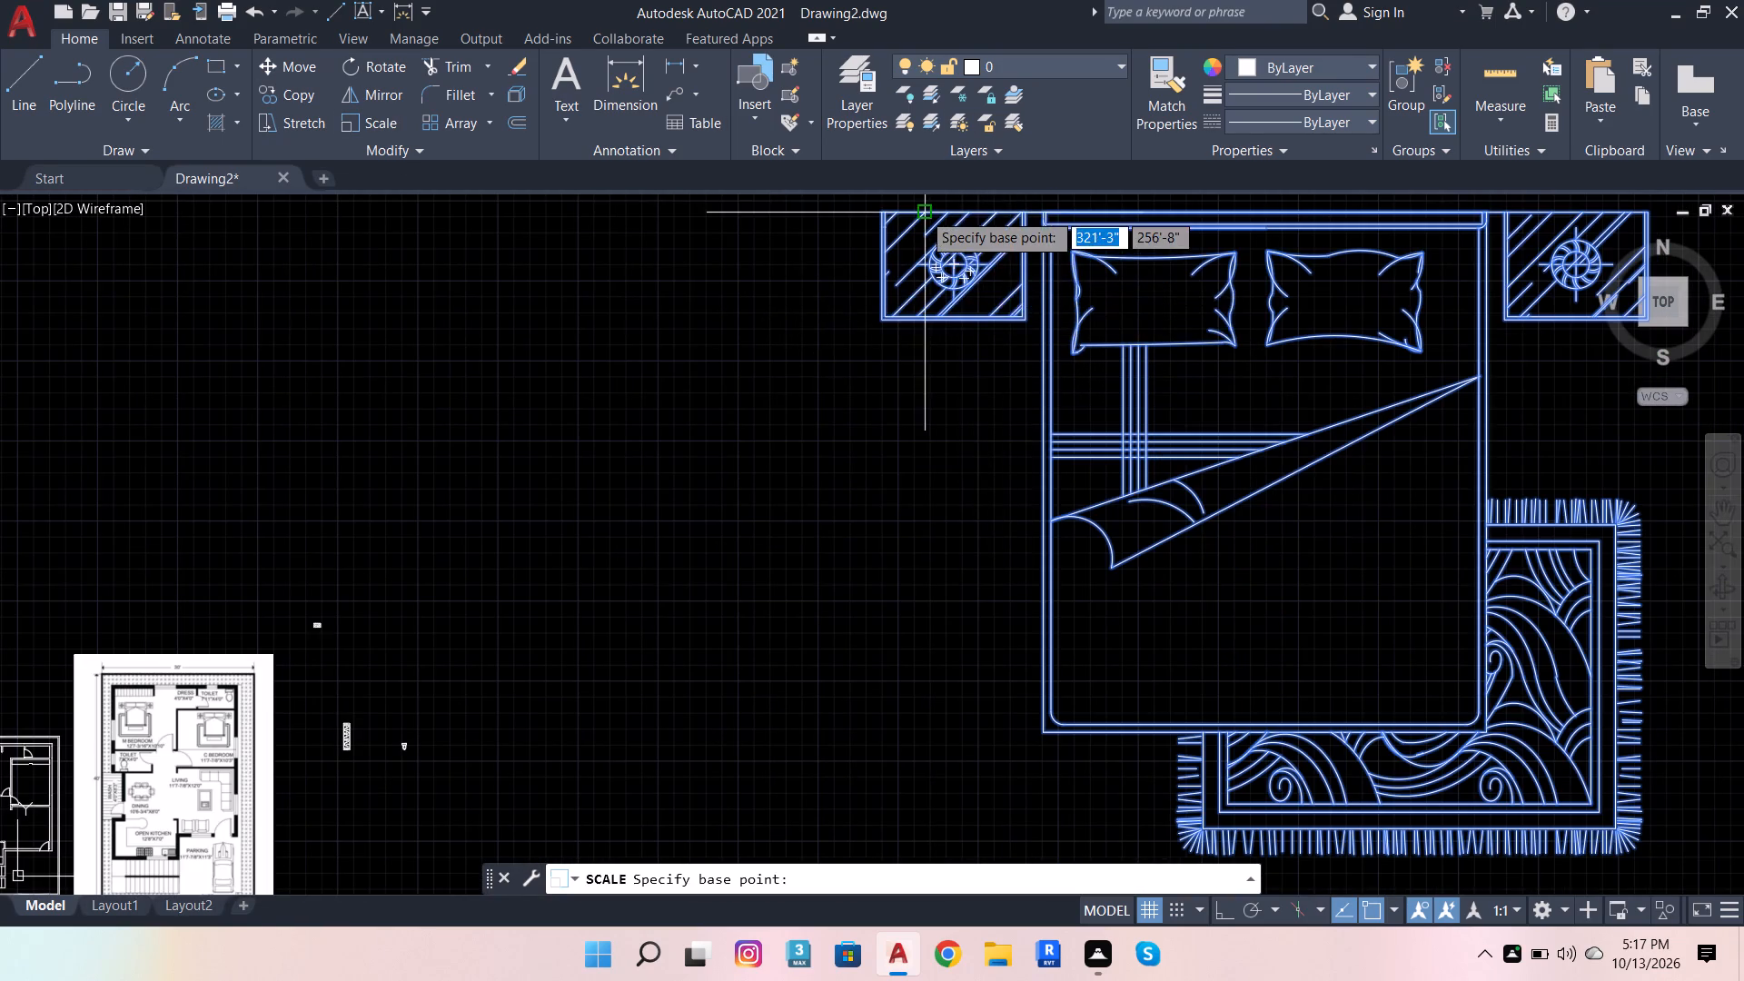
scroll(920, 212, up, 3)
scroll(807, 253, up, 2)
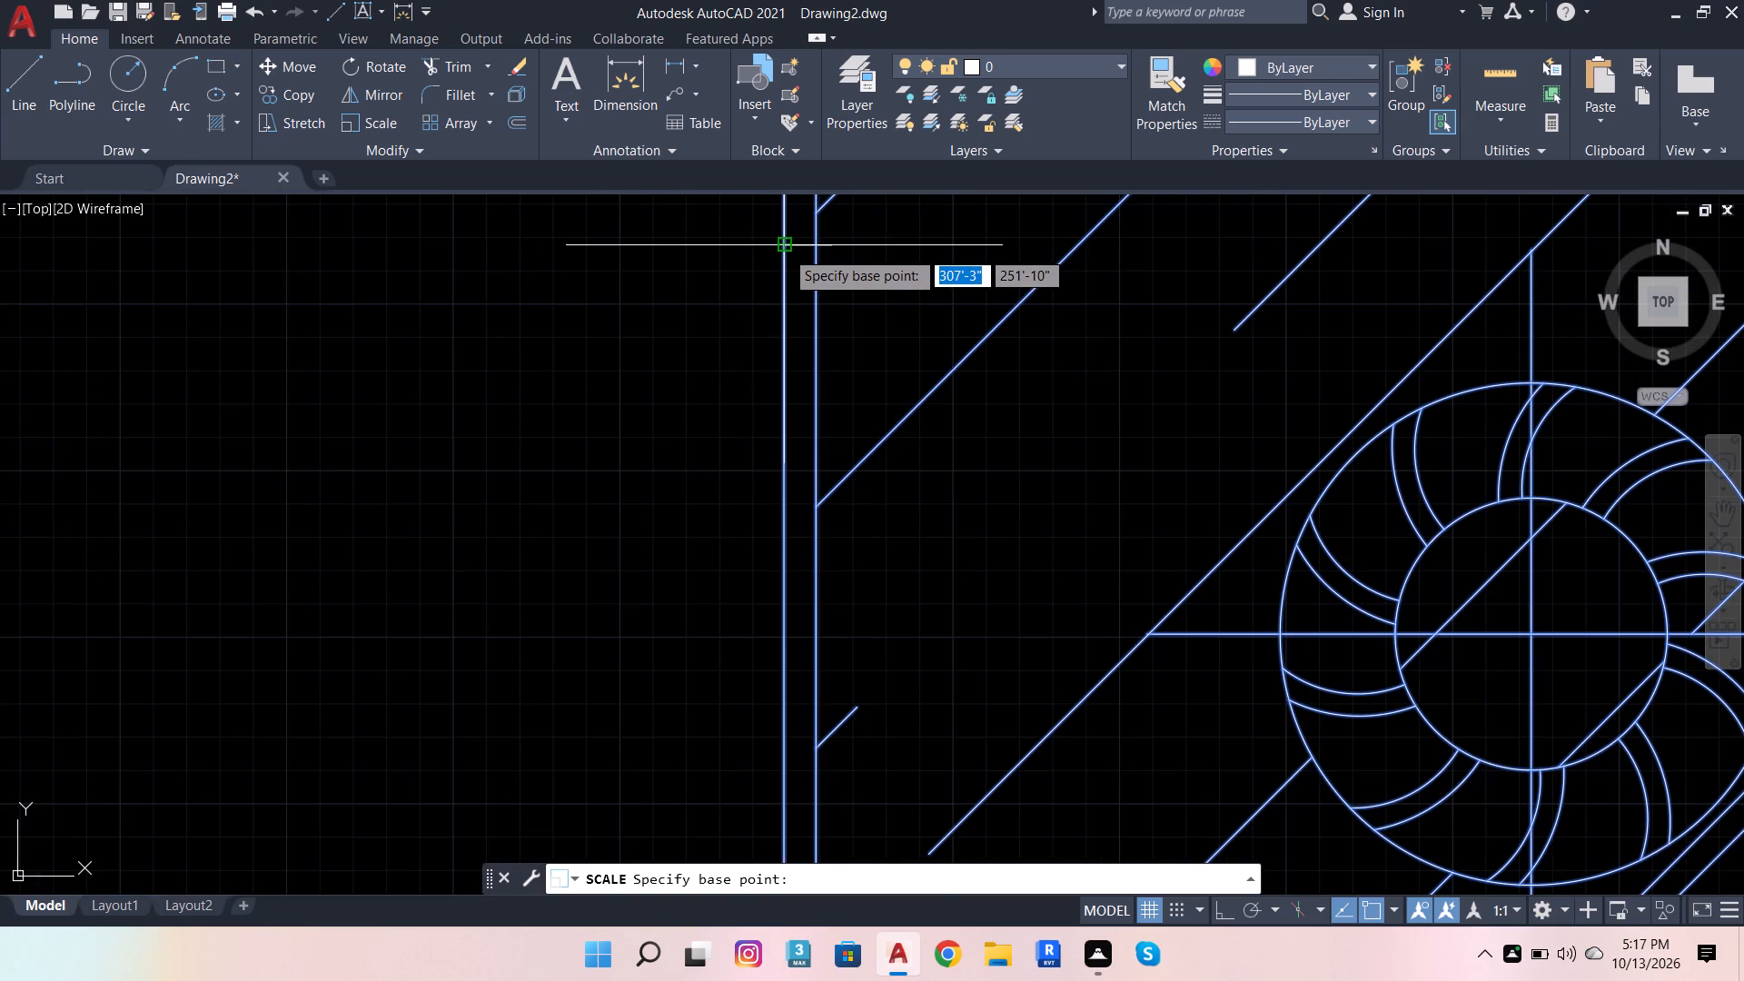
click(785, 250)
scroll(847, 256, up, 3)
scroll(905, 318, down, 3)
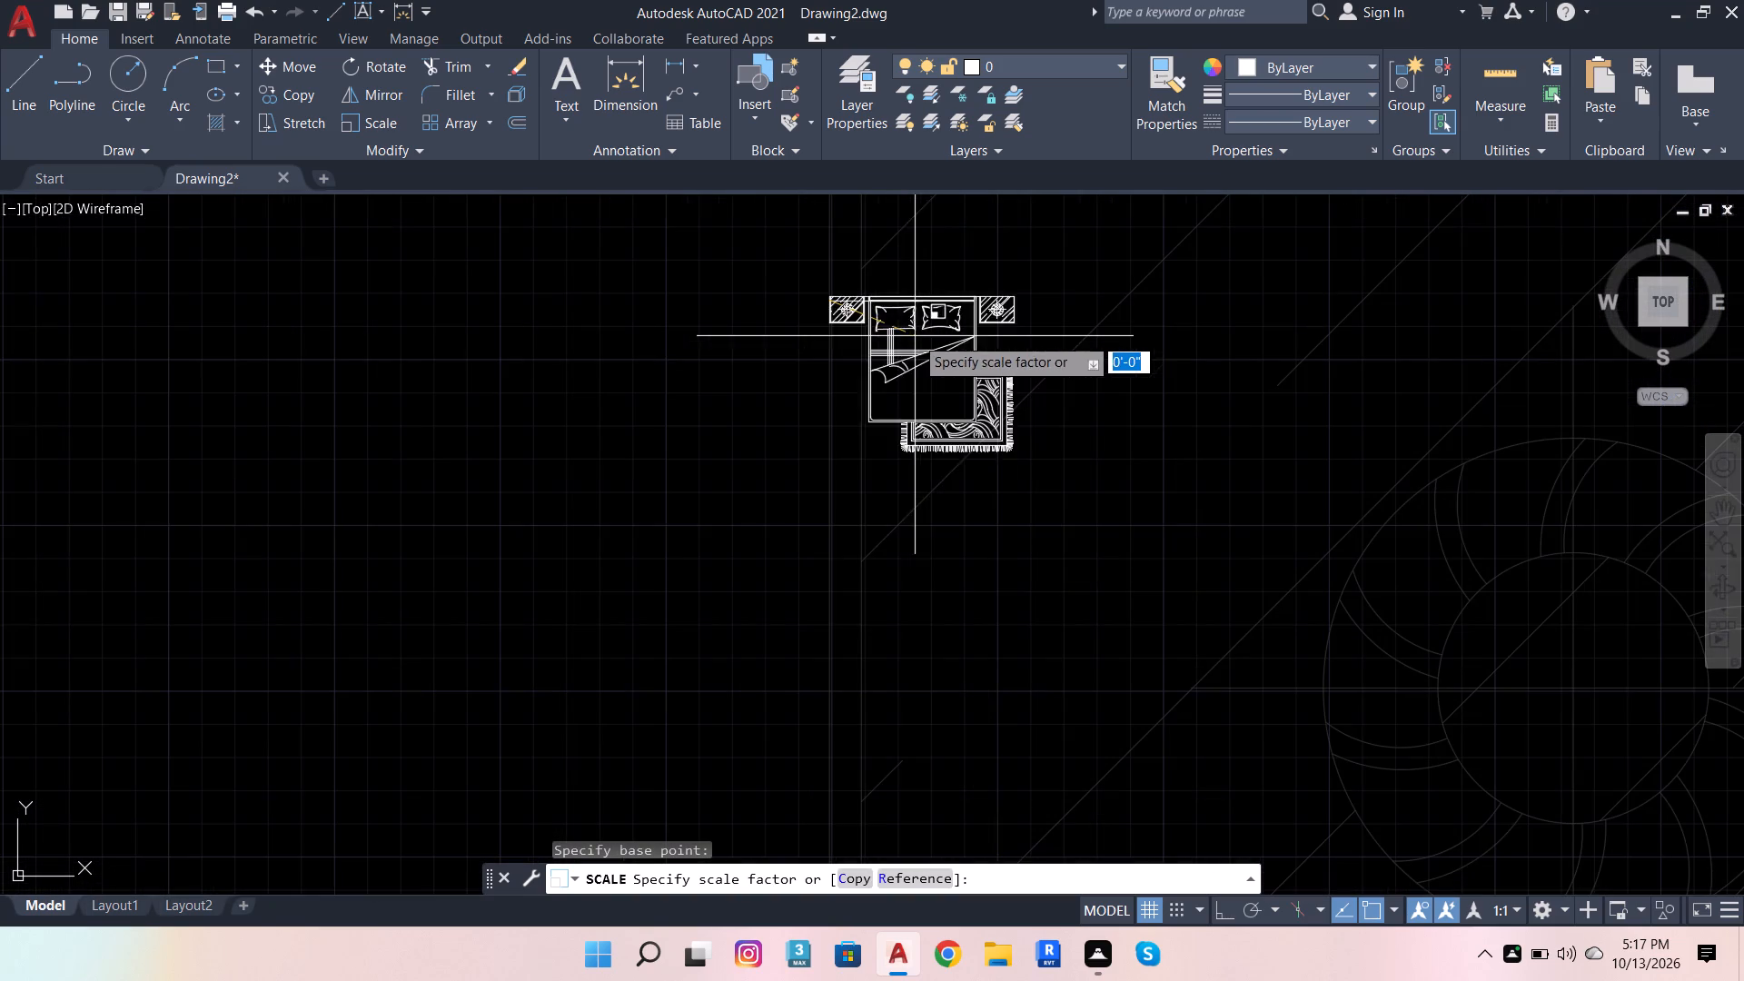
scroll(963, 272, up, 2)
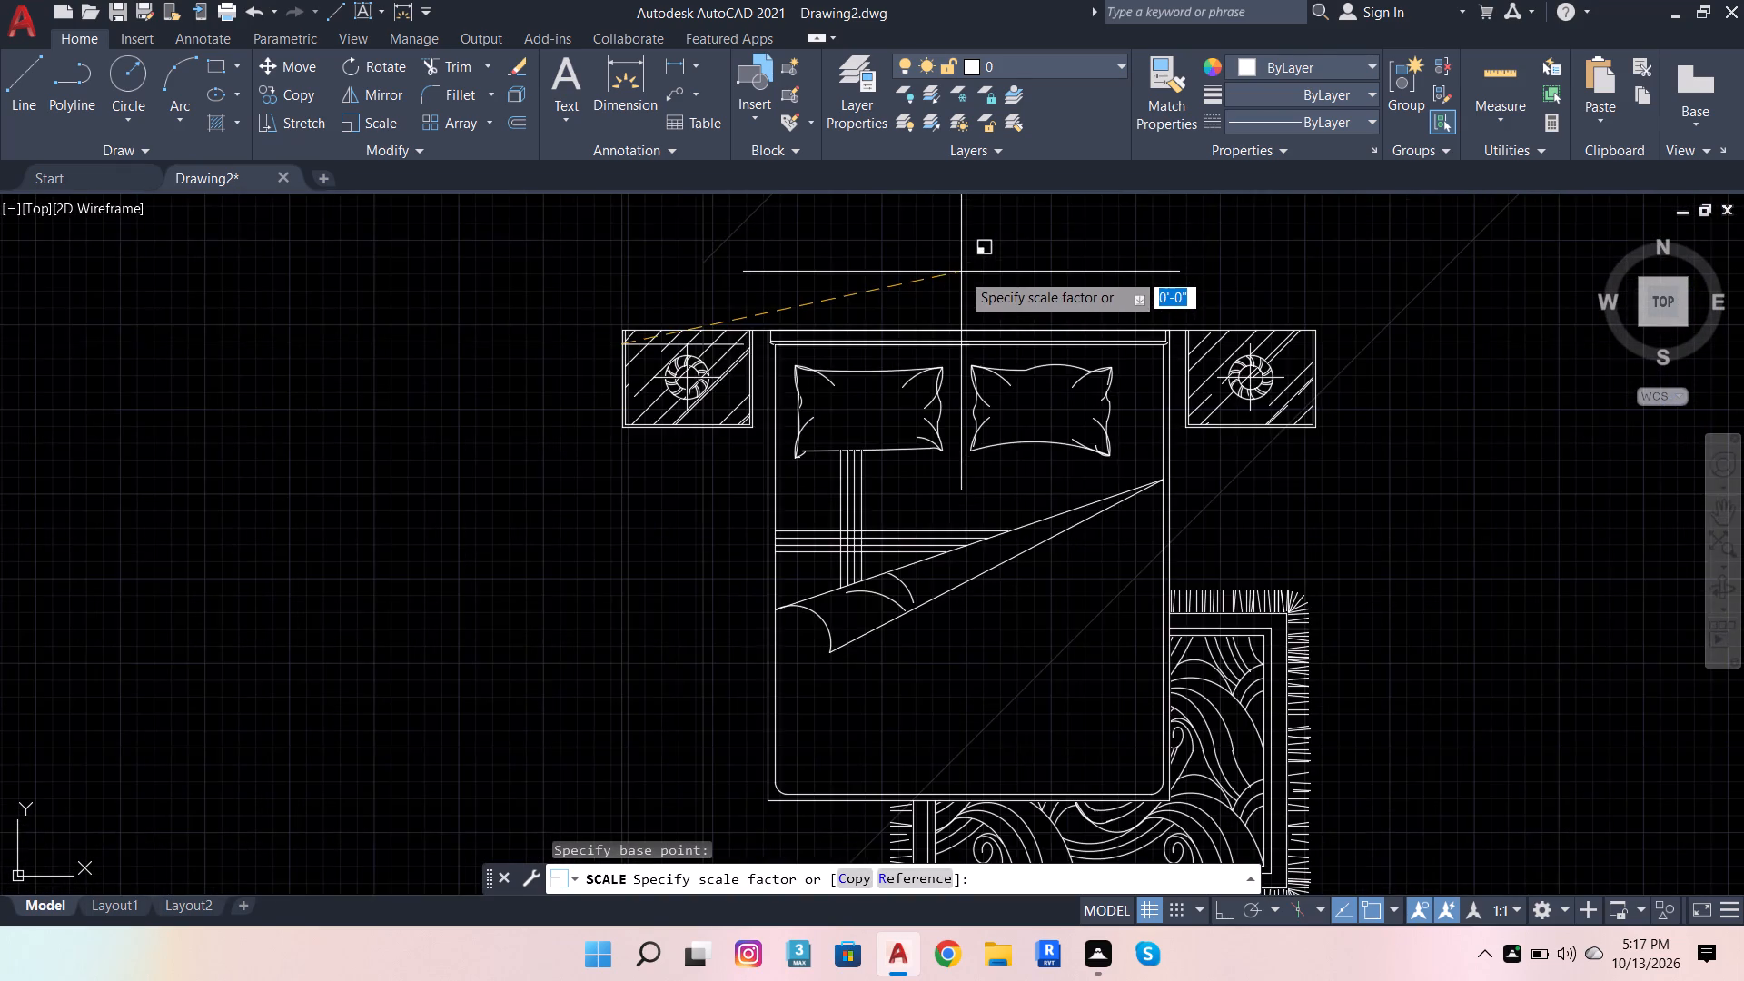
scroll(961, 272, up, 1)
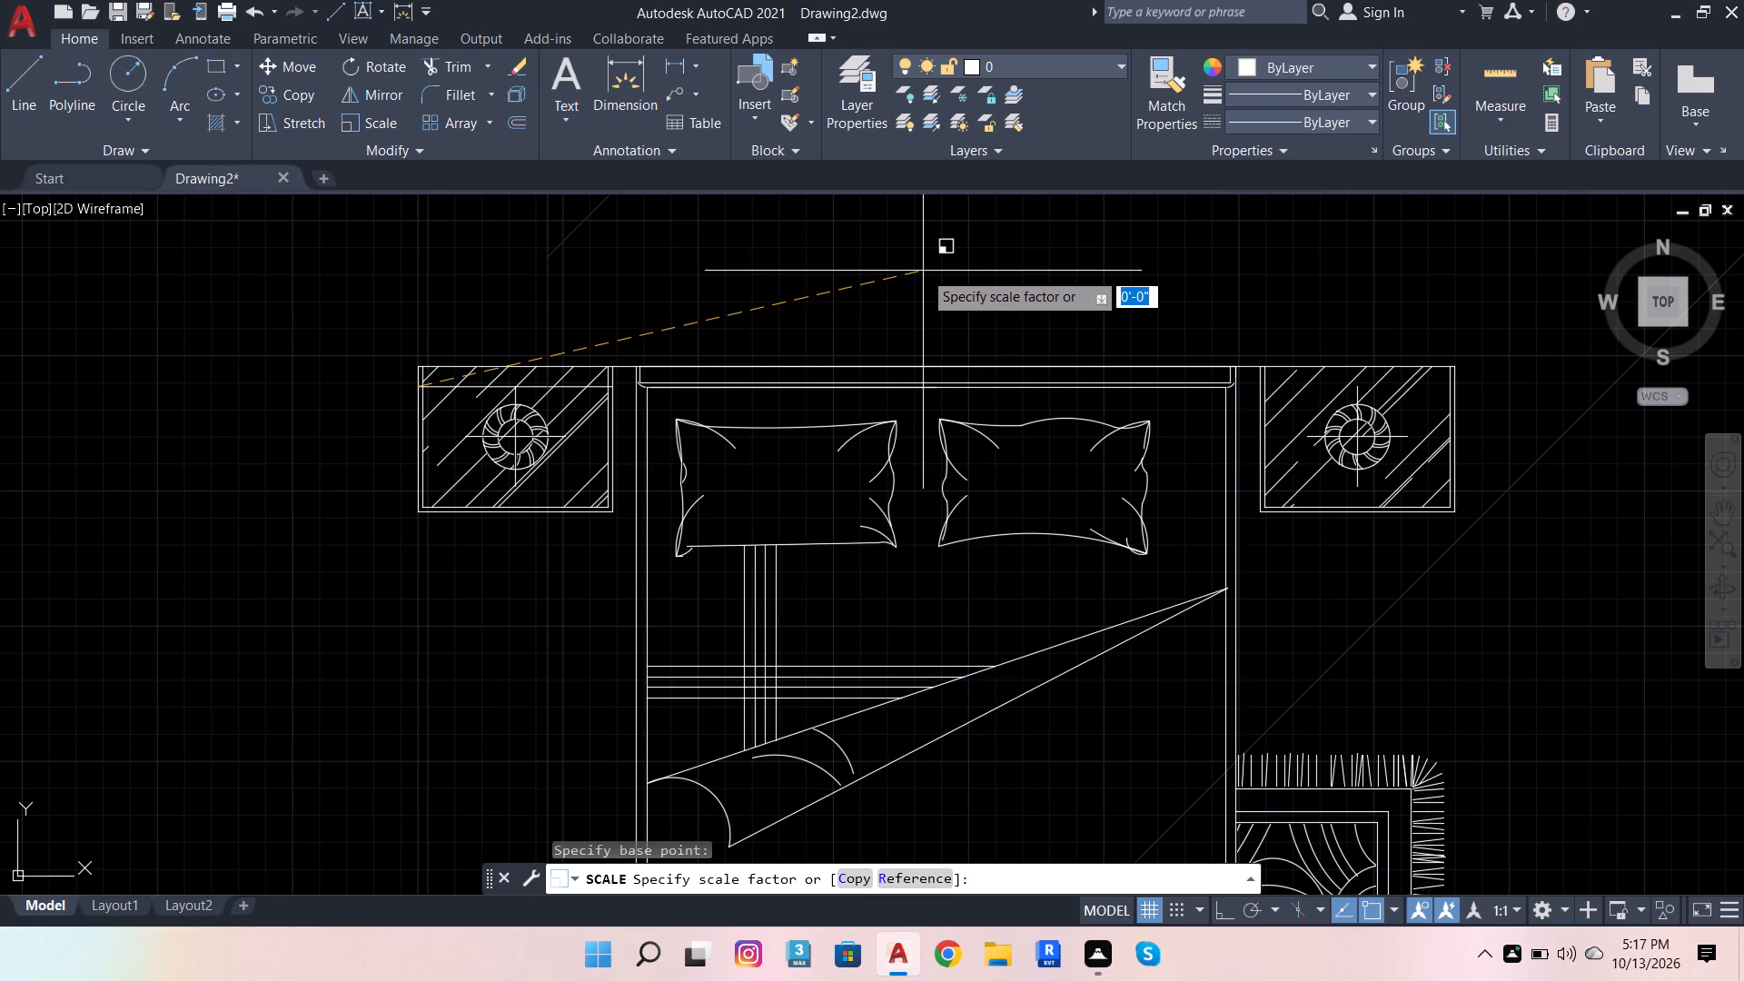
click(925, 271)
Delete the horizontal reference line across the bed set's left nightstand.
scroll(923, 359, down, 1)
scroll(558, 398, up, 3)
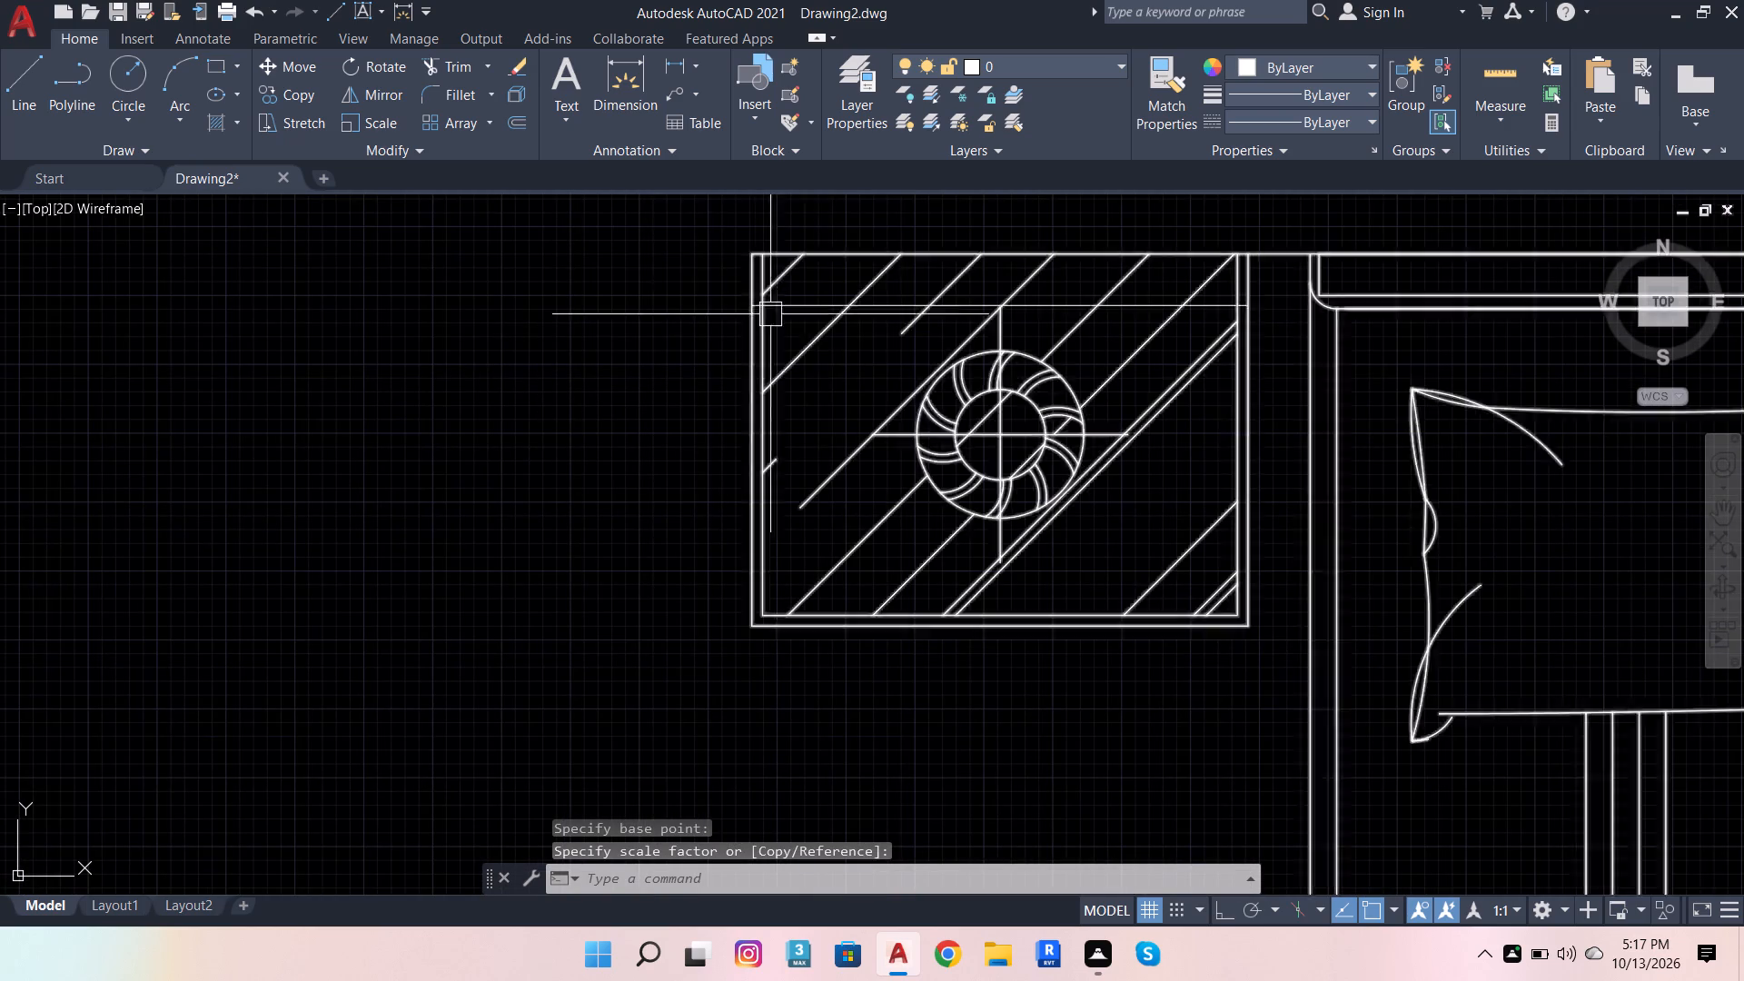
click(811, 297)
key(Delete)
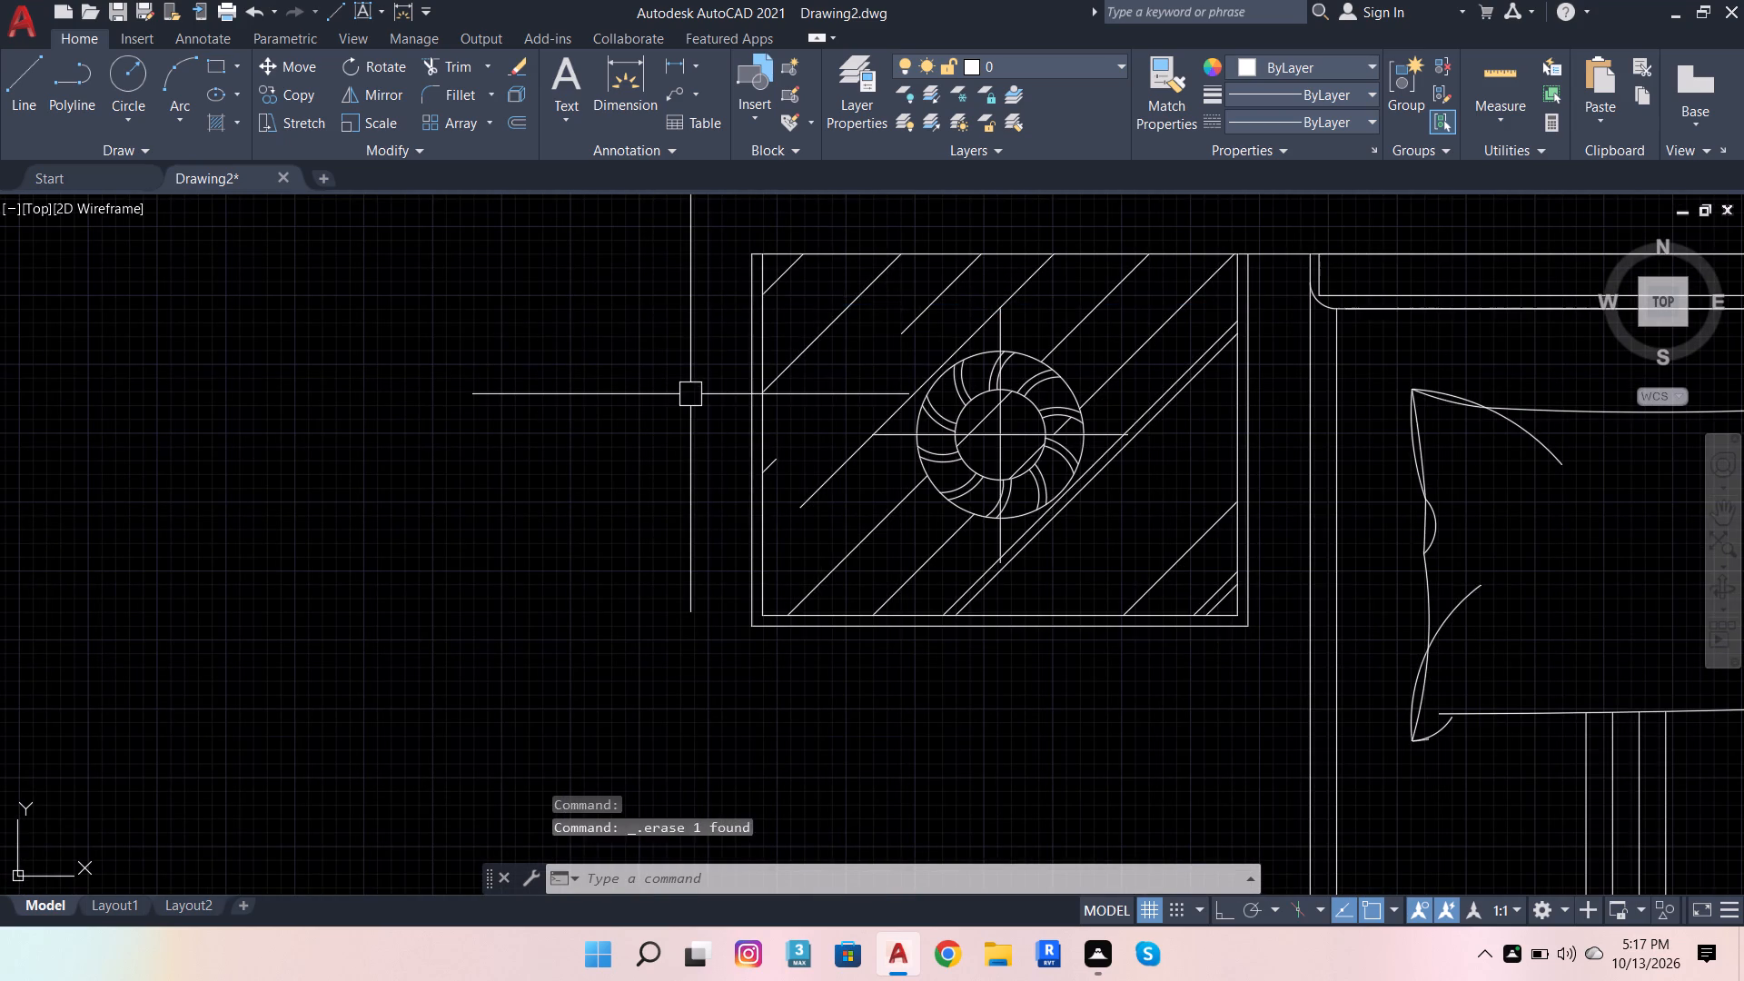
Move the scaled bed set beside the other scaled blocks, just right of the floor plan reference image.
scroll(680, 451, down, 5)
scroll(820, 470, down, 5)
scroll(930, 538, down, 4)
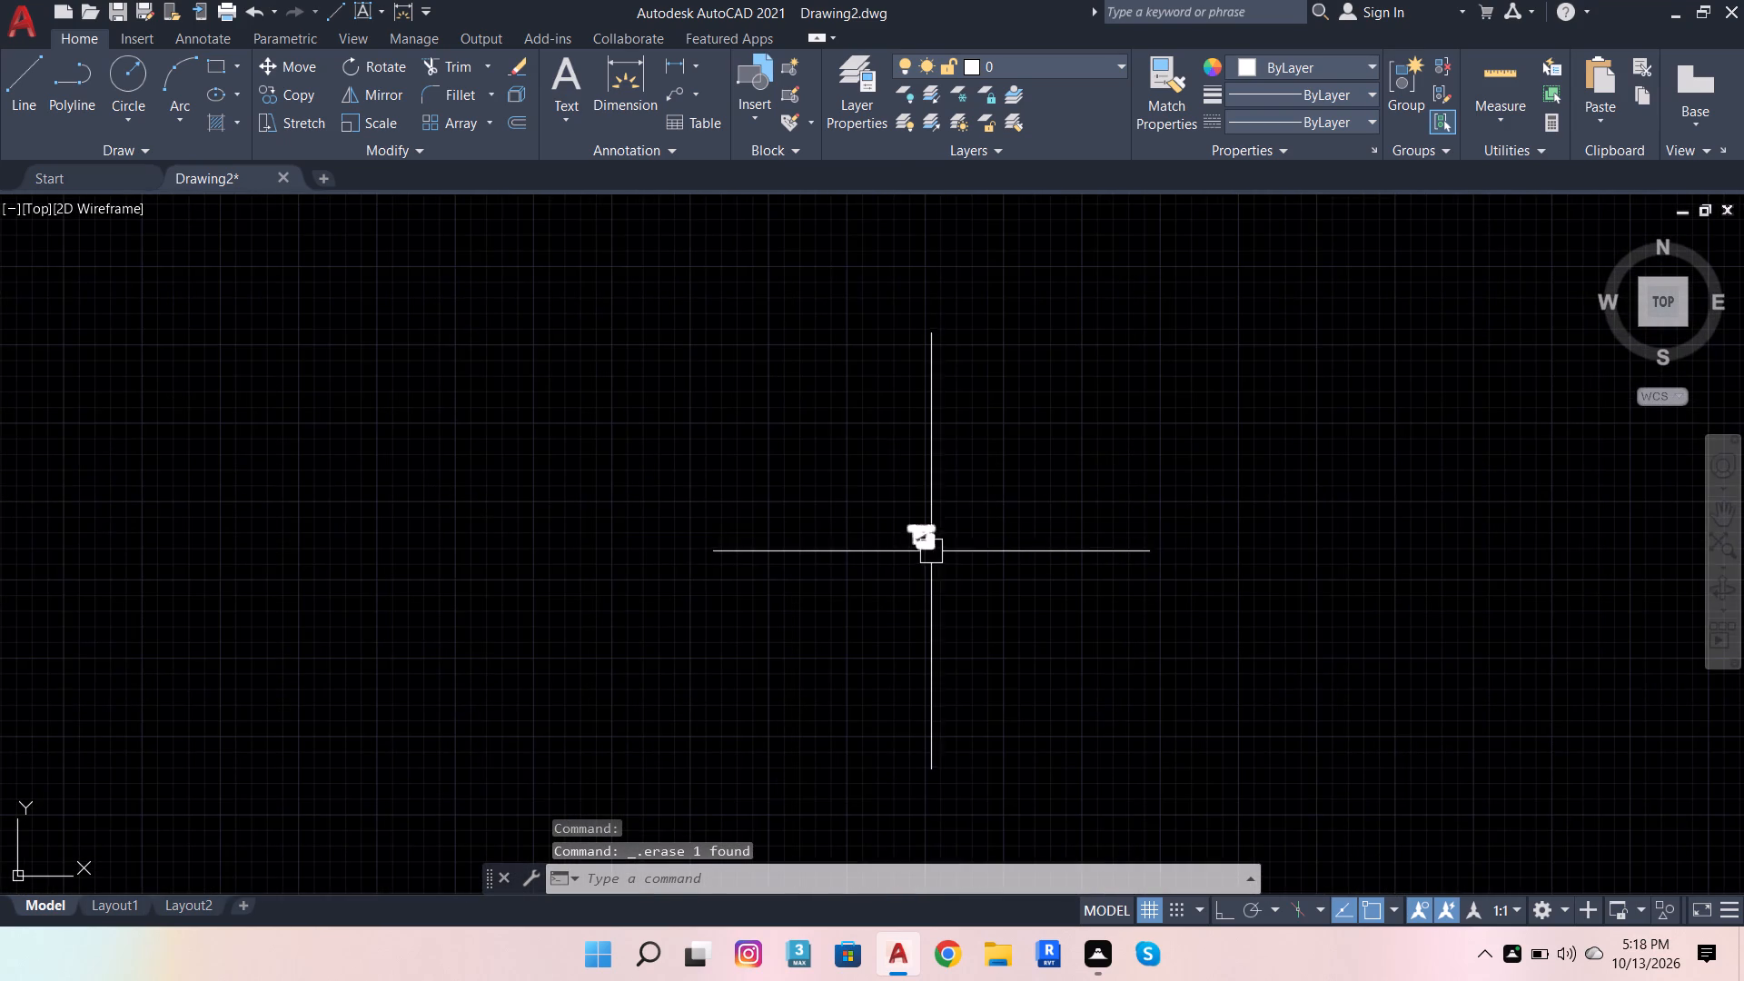
scroll(956, 474, down, 3)
click(936, 487)
key(m)
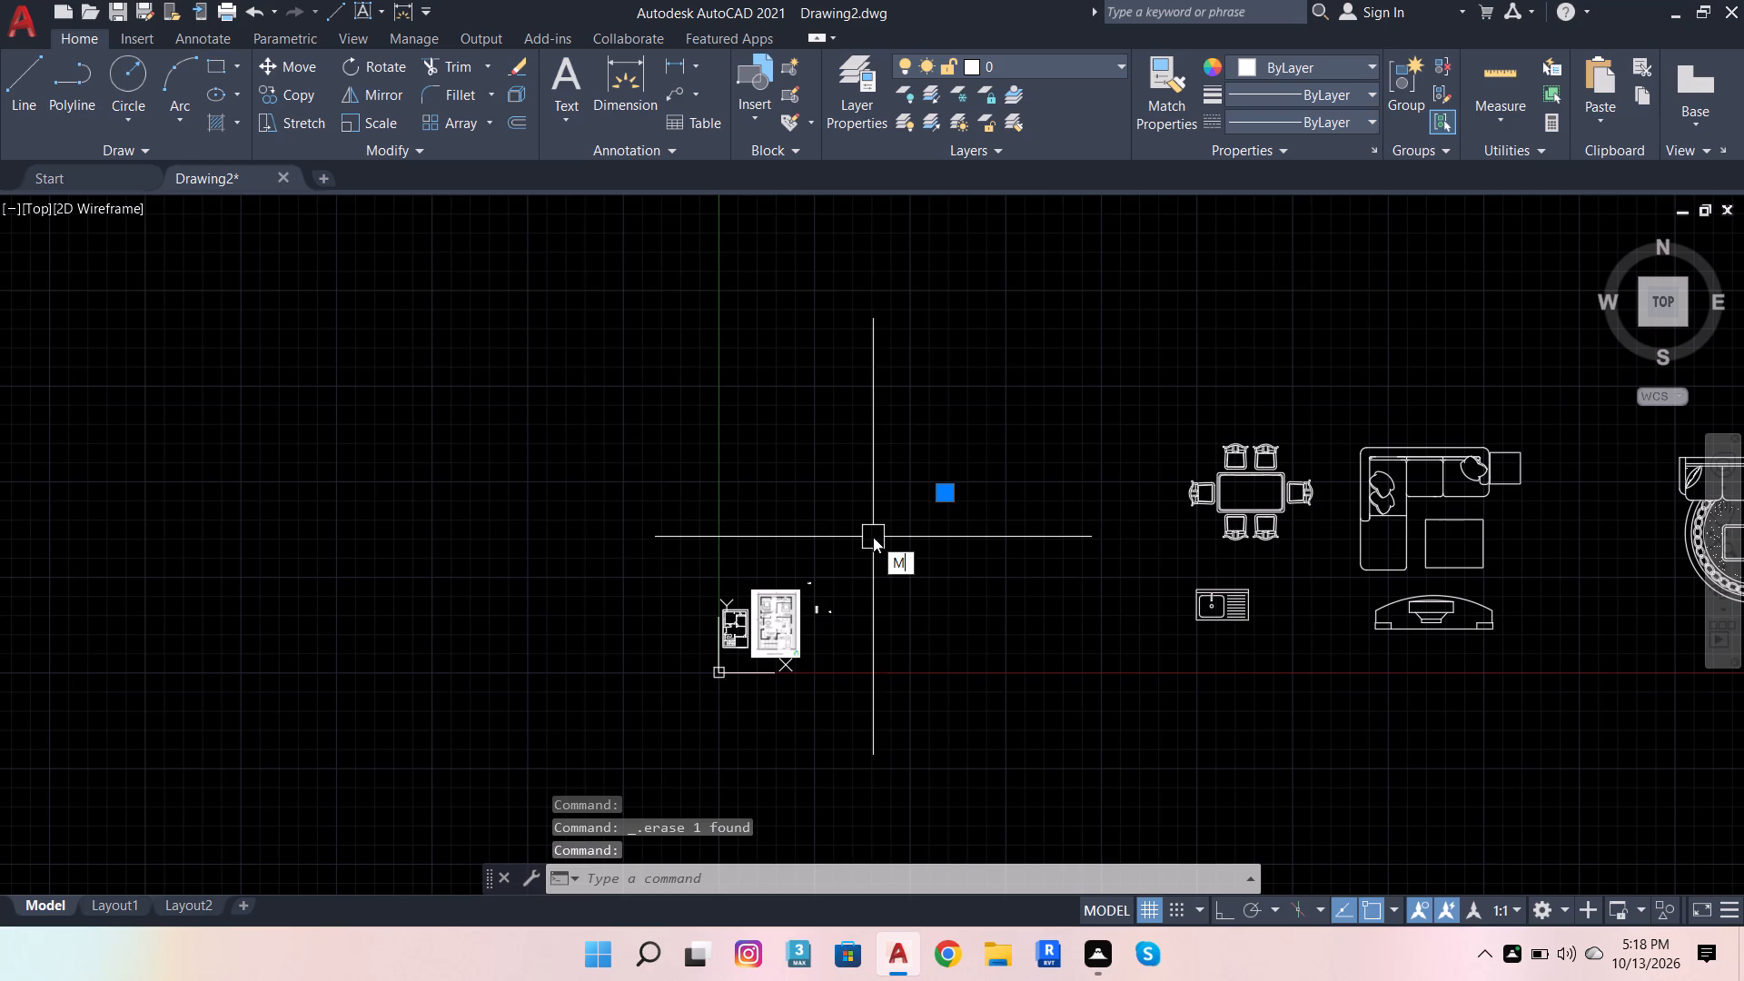
key(space)
click(950, 490)
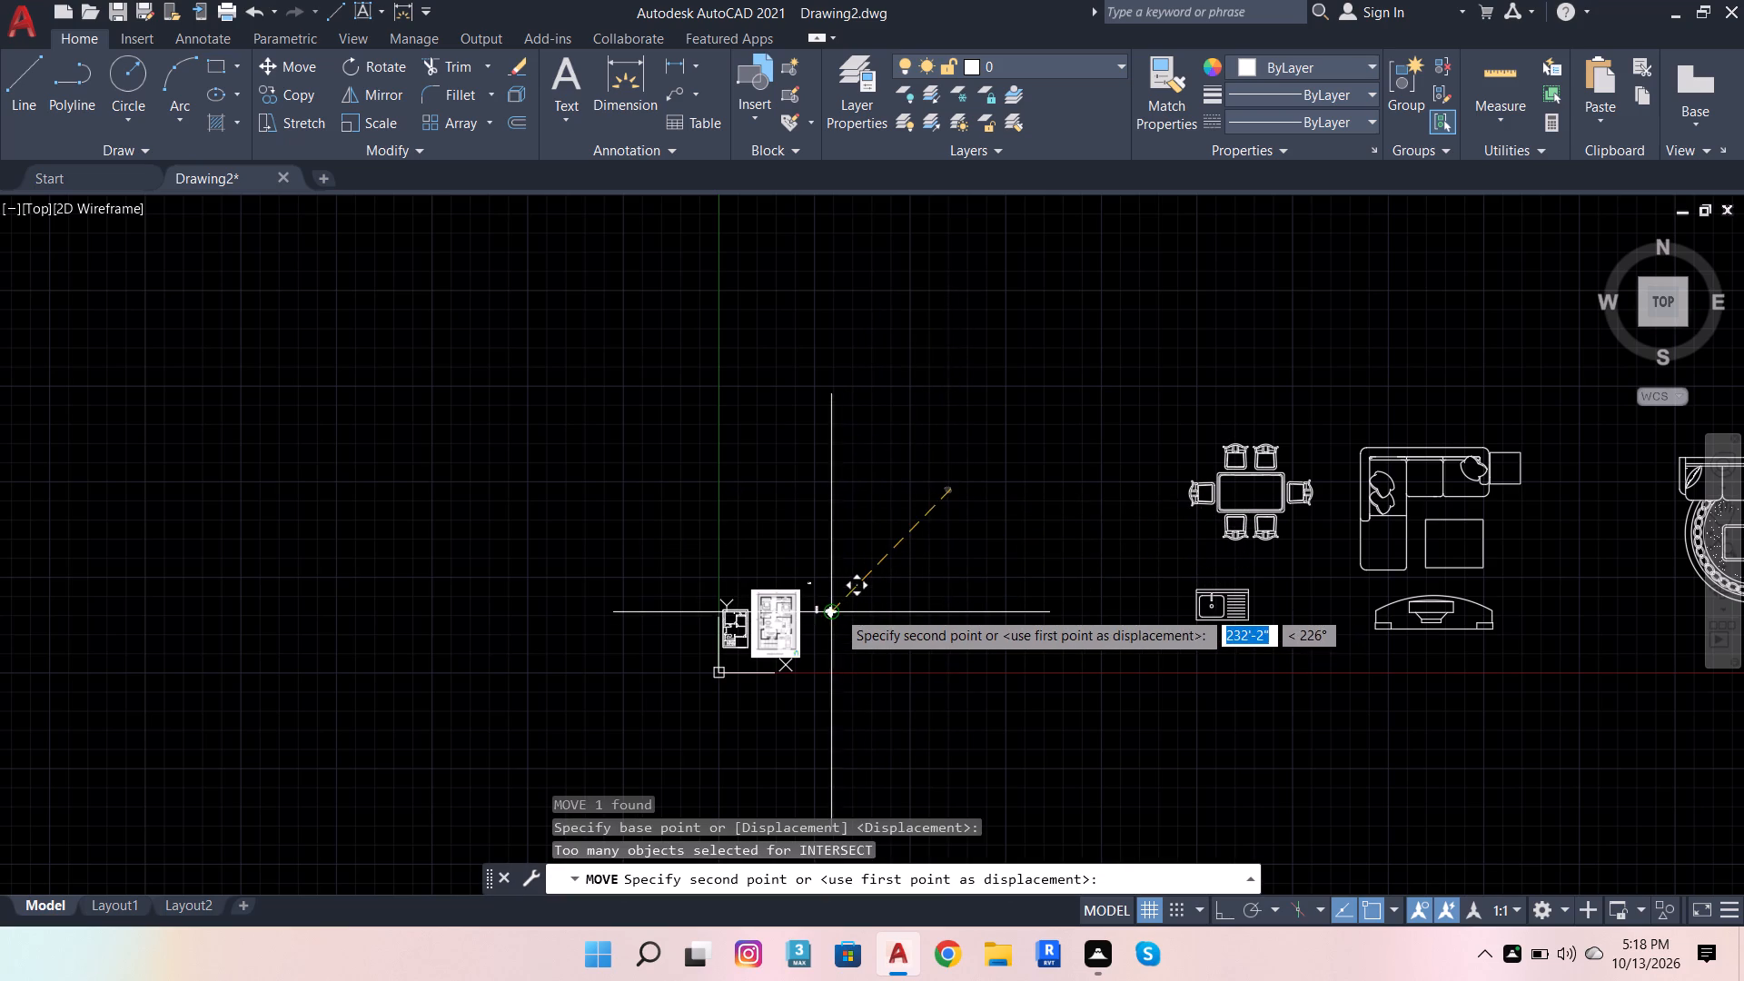
scroll(837, 609, up, 2)
click(788, 580)
scroll(844, 593, up, 1)
scroll(552, 662, down, 3)
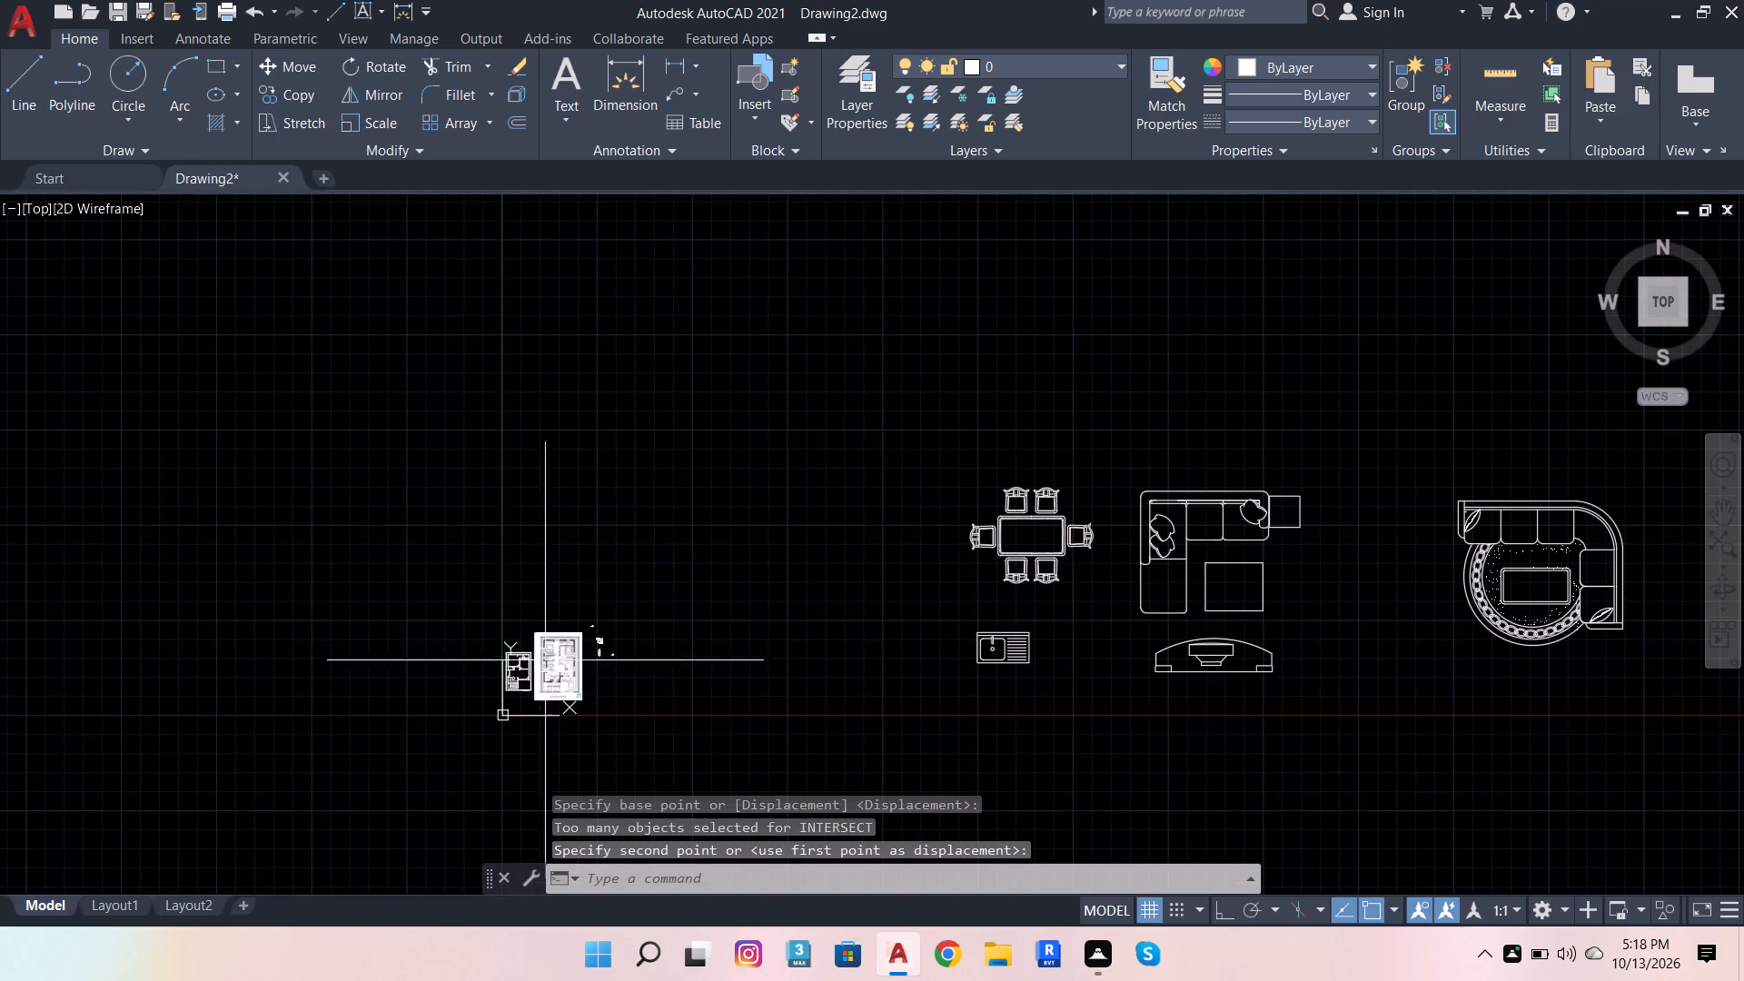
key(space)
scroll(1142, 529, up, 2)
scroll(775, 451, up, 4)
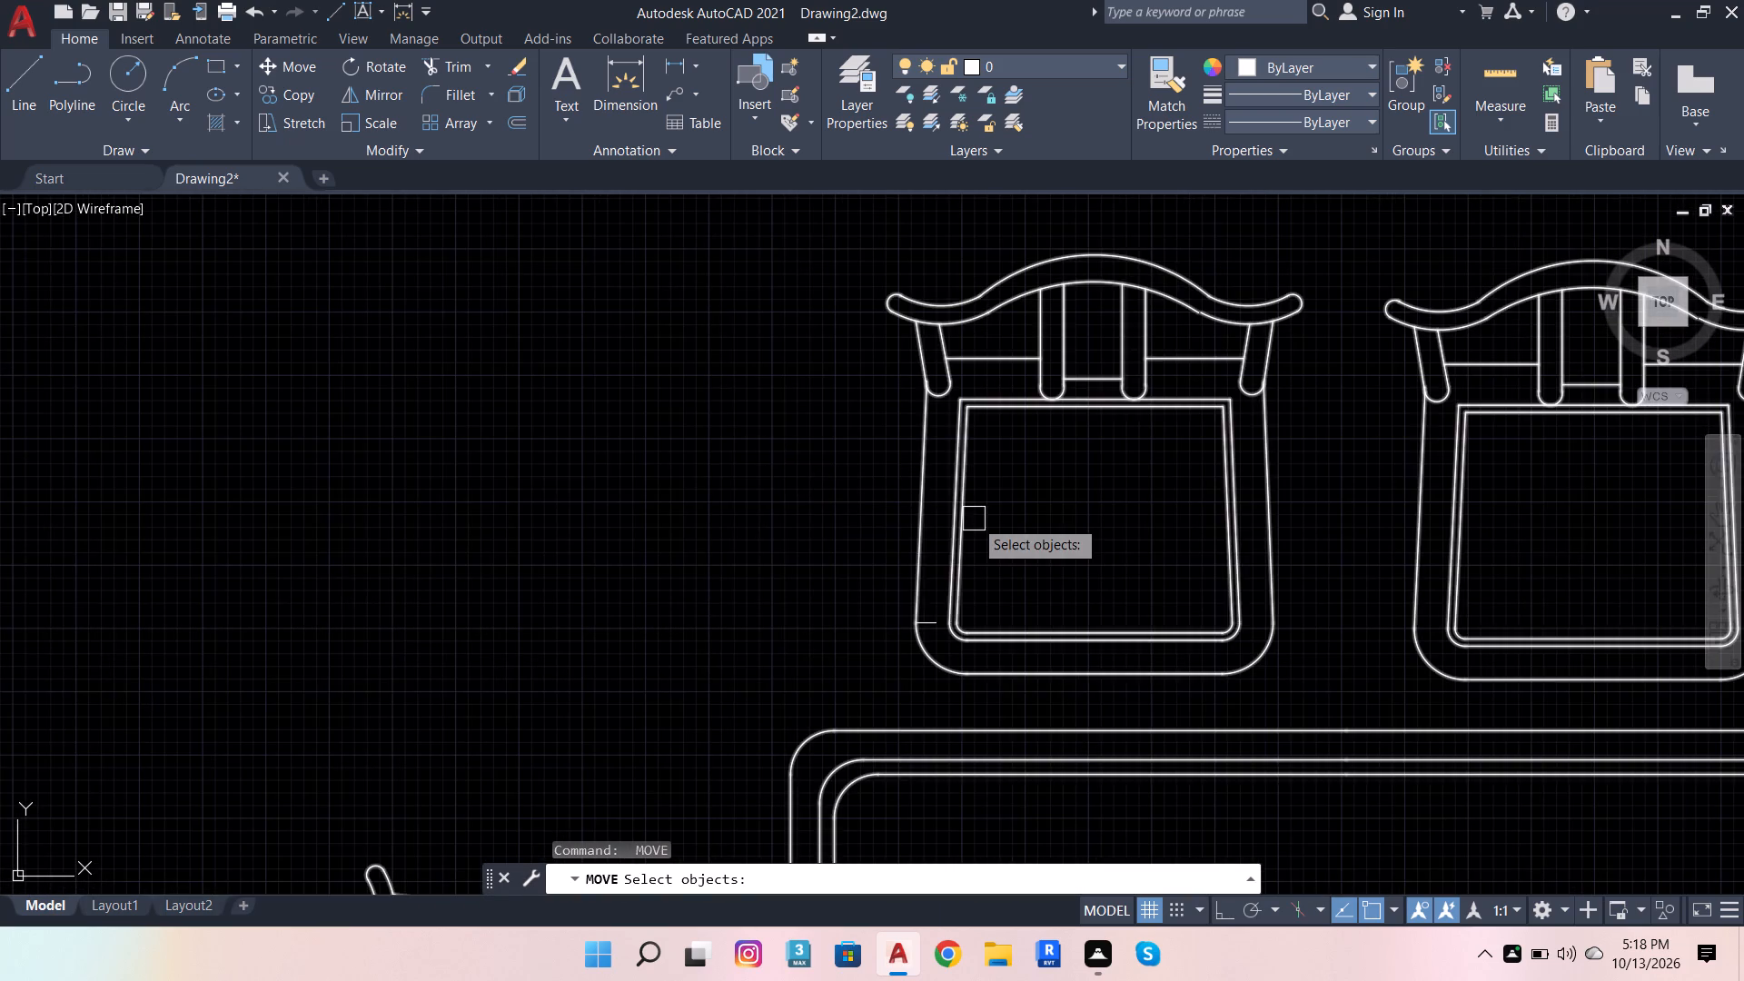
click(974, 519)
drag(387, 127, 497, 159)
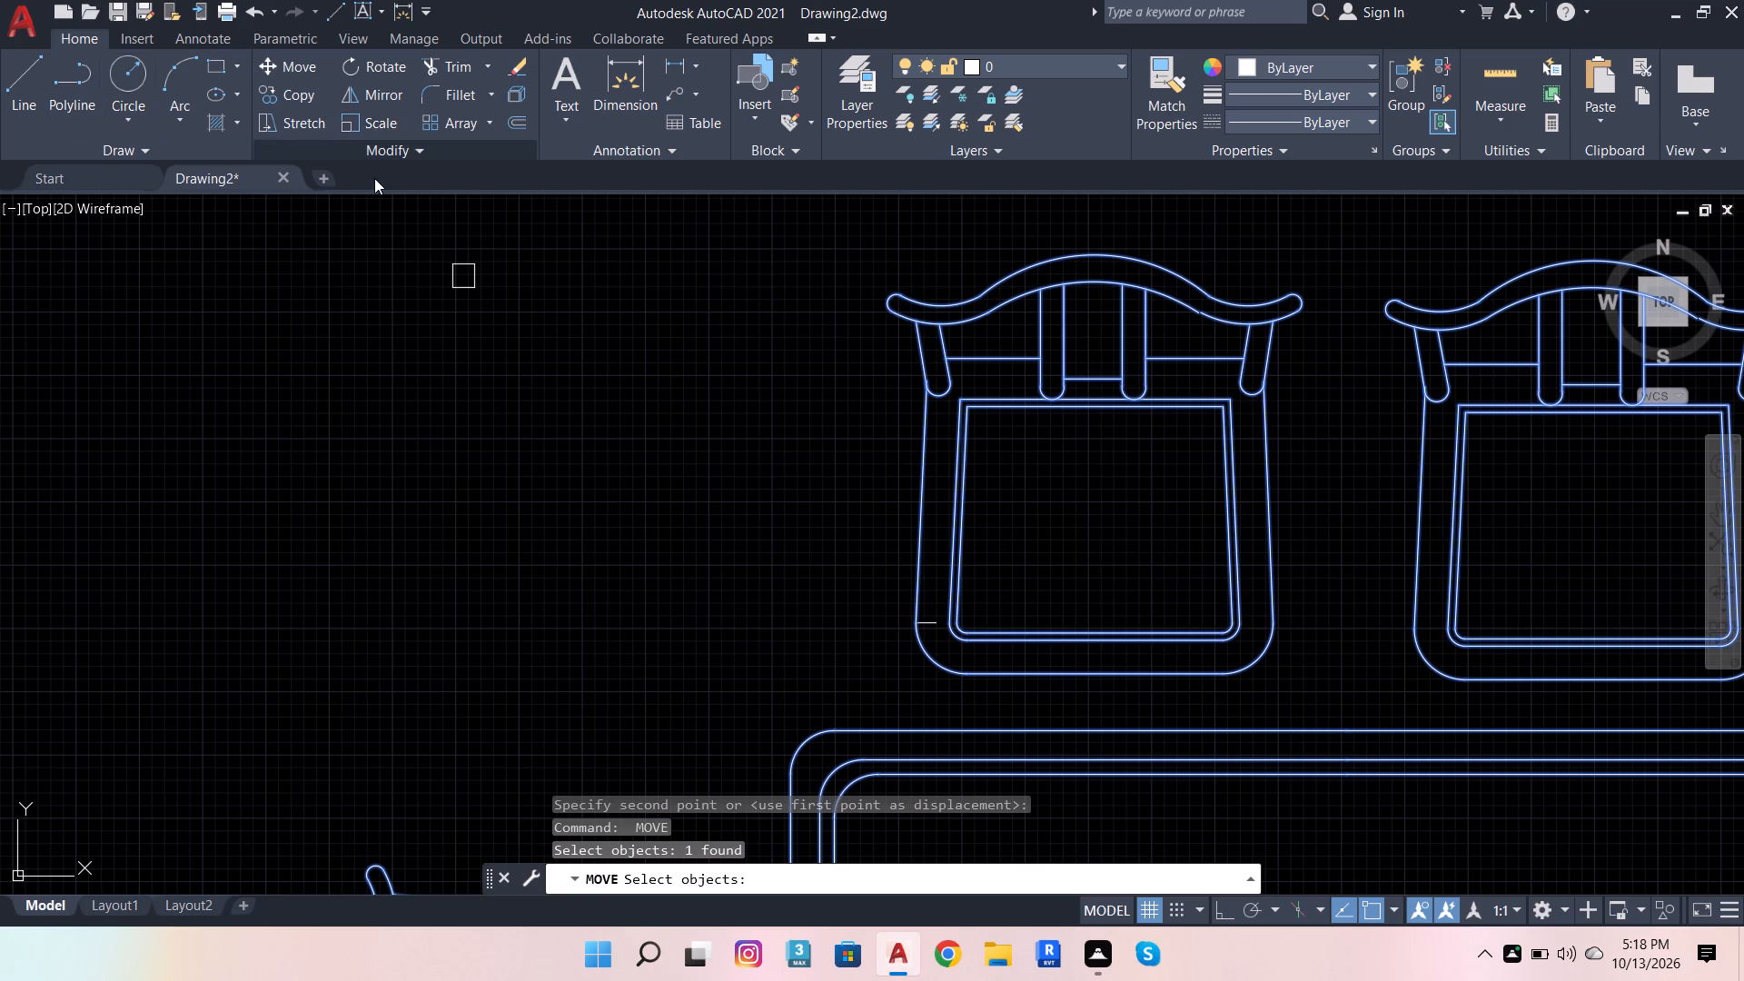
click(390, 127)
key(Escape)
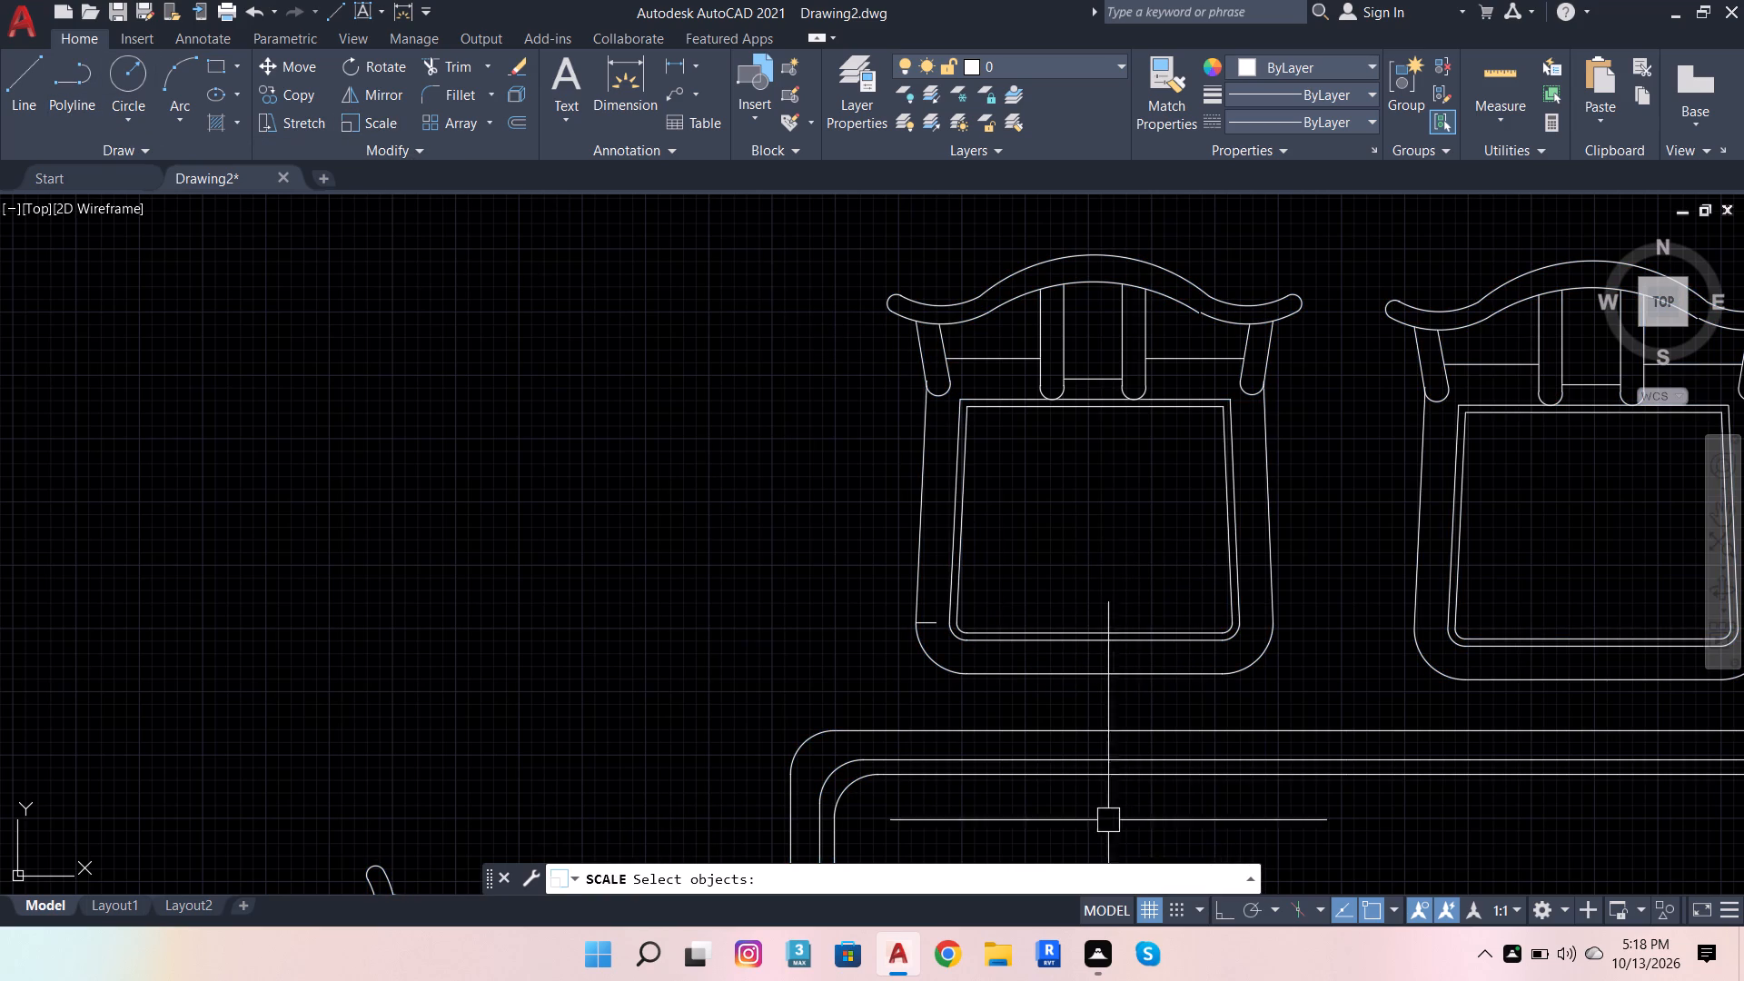
Scale the dining set down about the left end of its reference line until the upper-left chair's seat width matches that line.
click(981, 621)
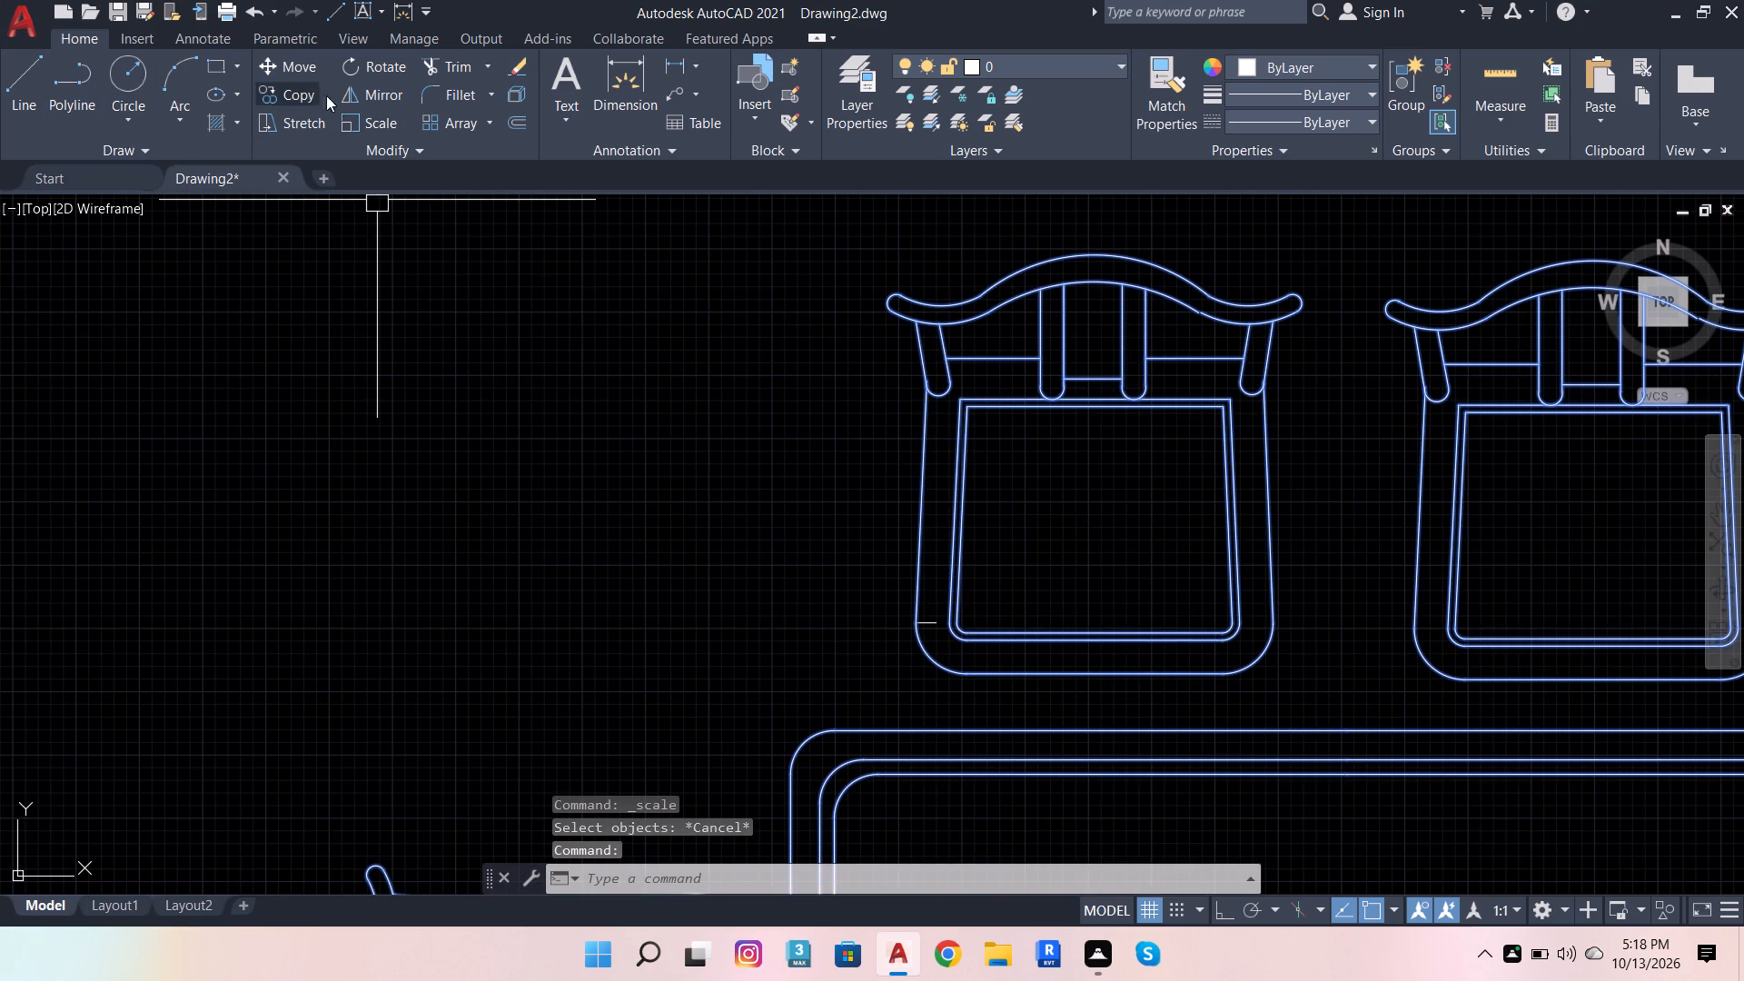
click(360, 109)
click(365, 120)
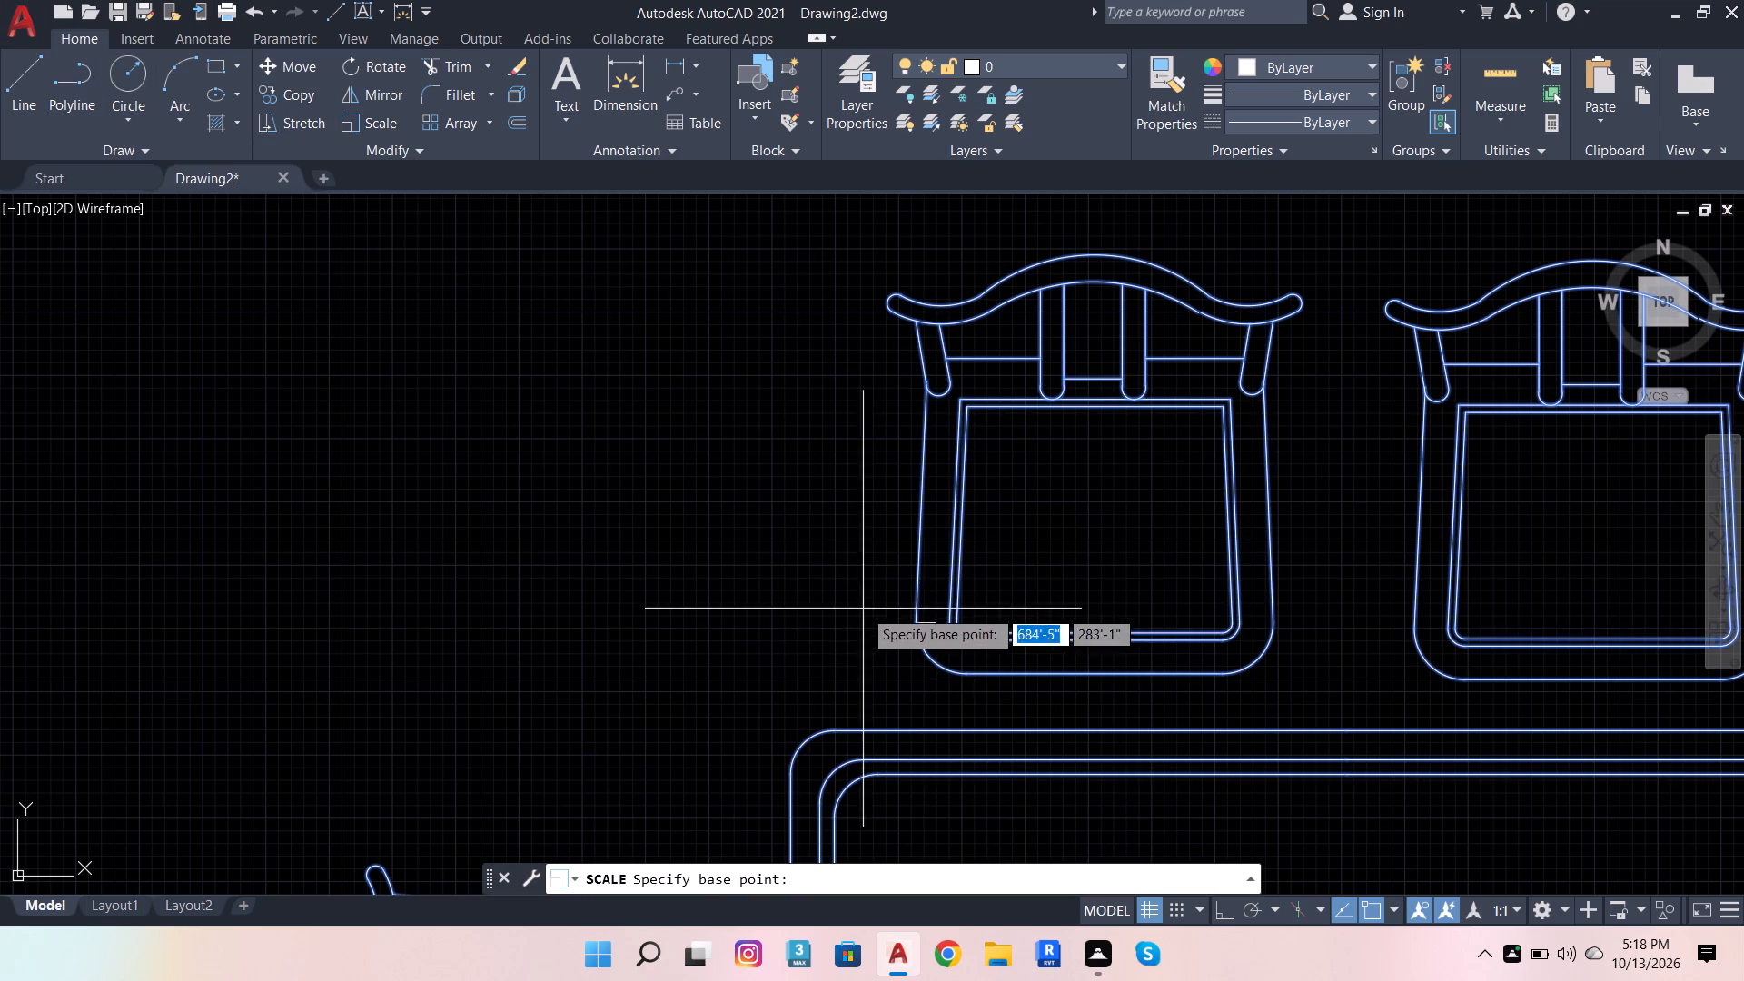
click(914, 621)
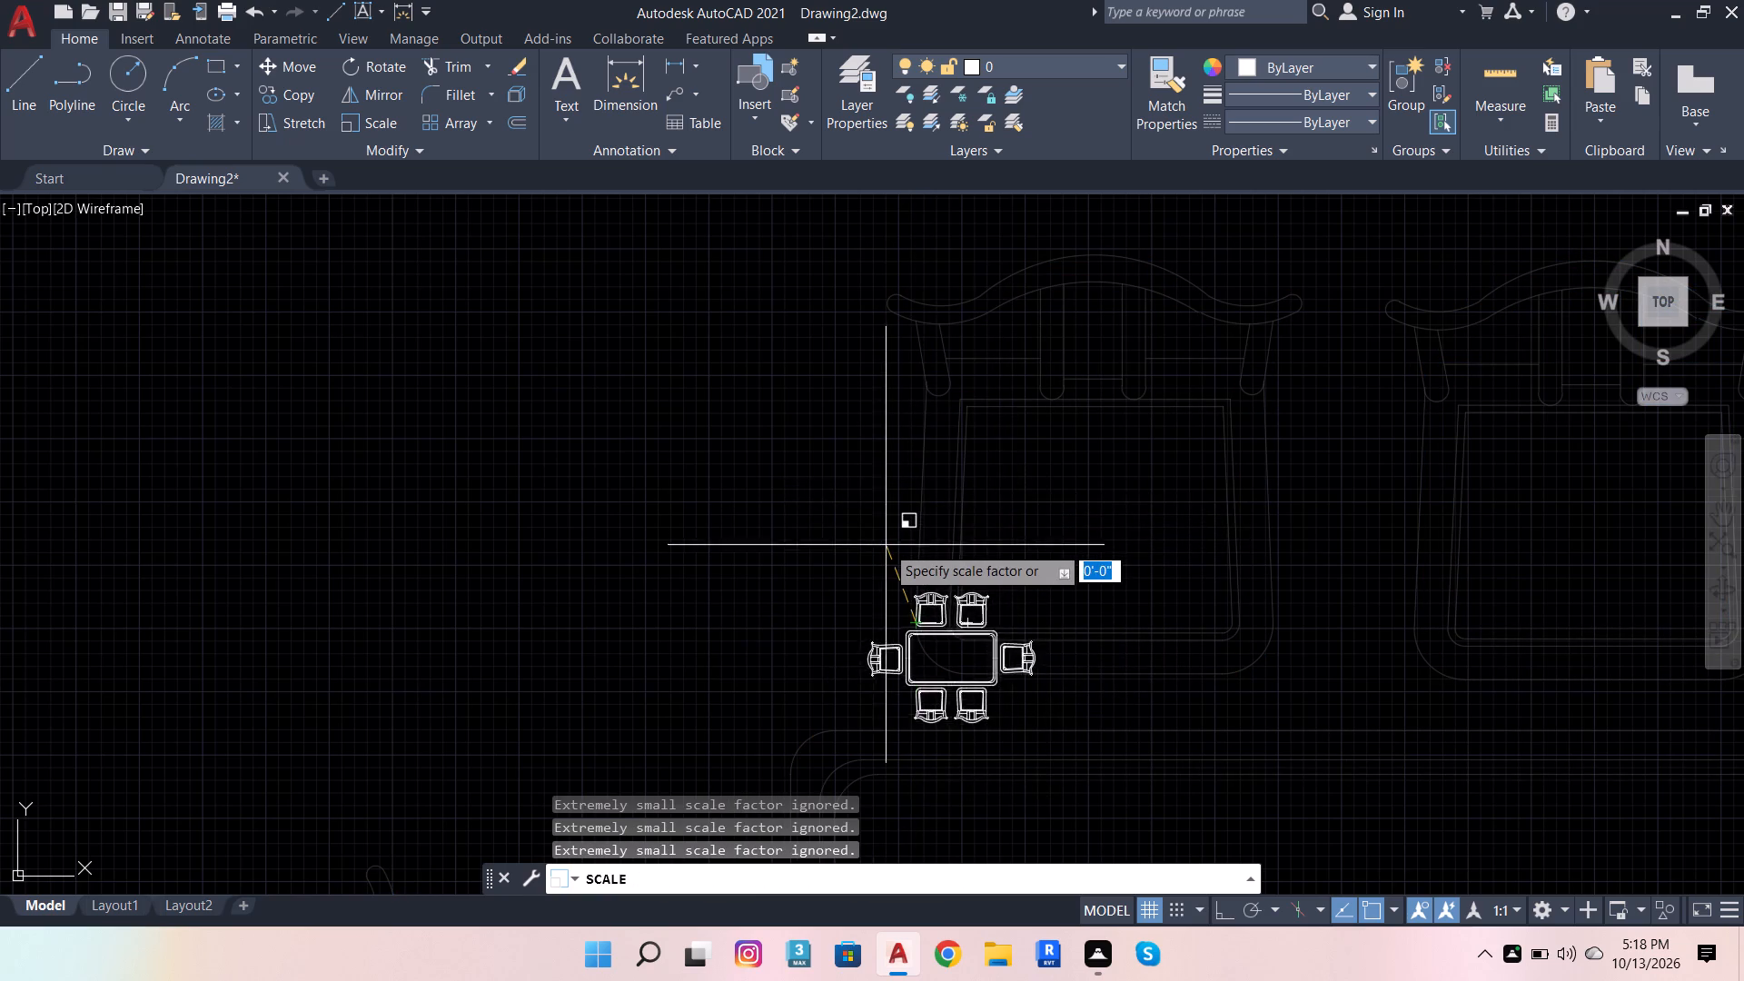
scroll(886, 551, up, 3)
scroll(932, 552, down, 2)
scroll(918, 586, up, 2)
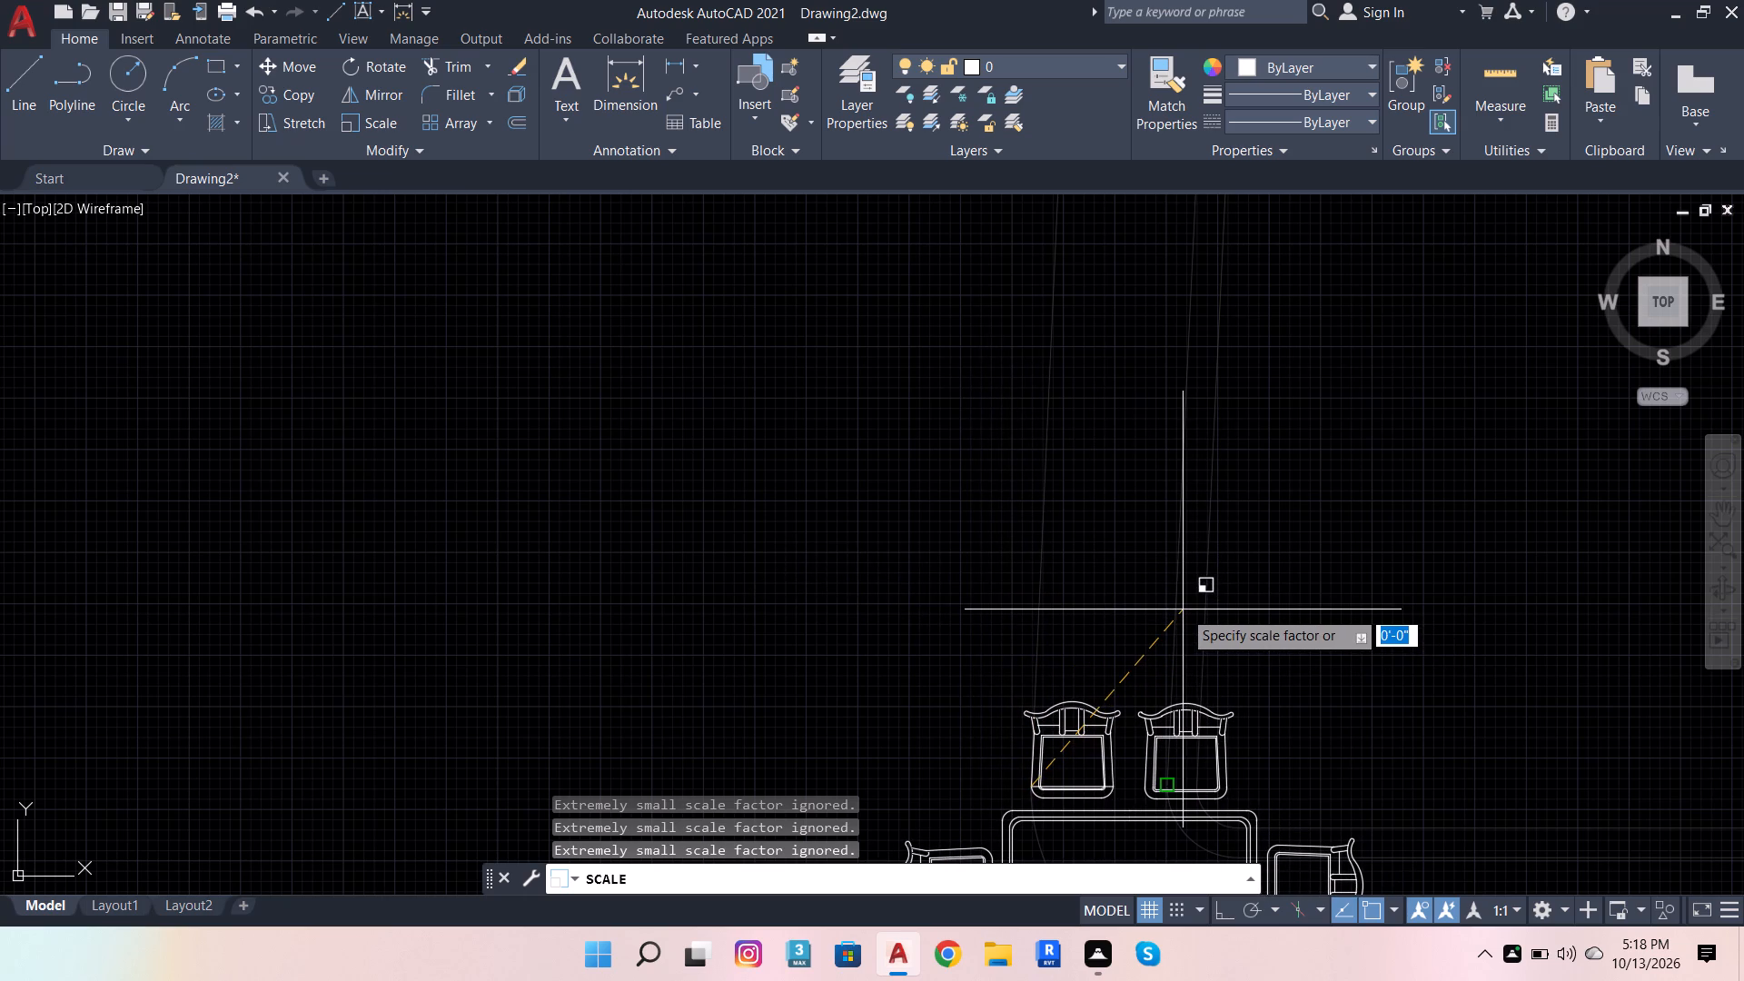
click(1183, 609)
scroll(1065, 785, up, 4)
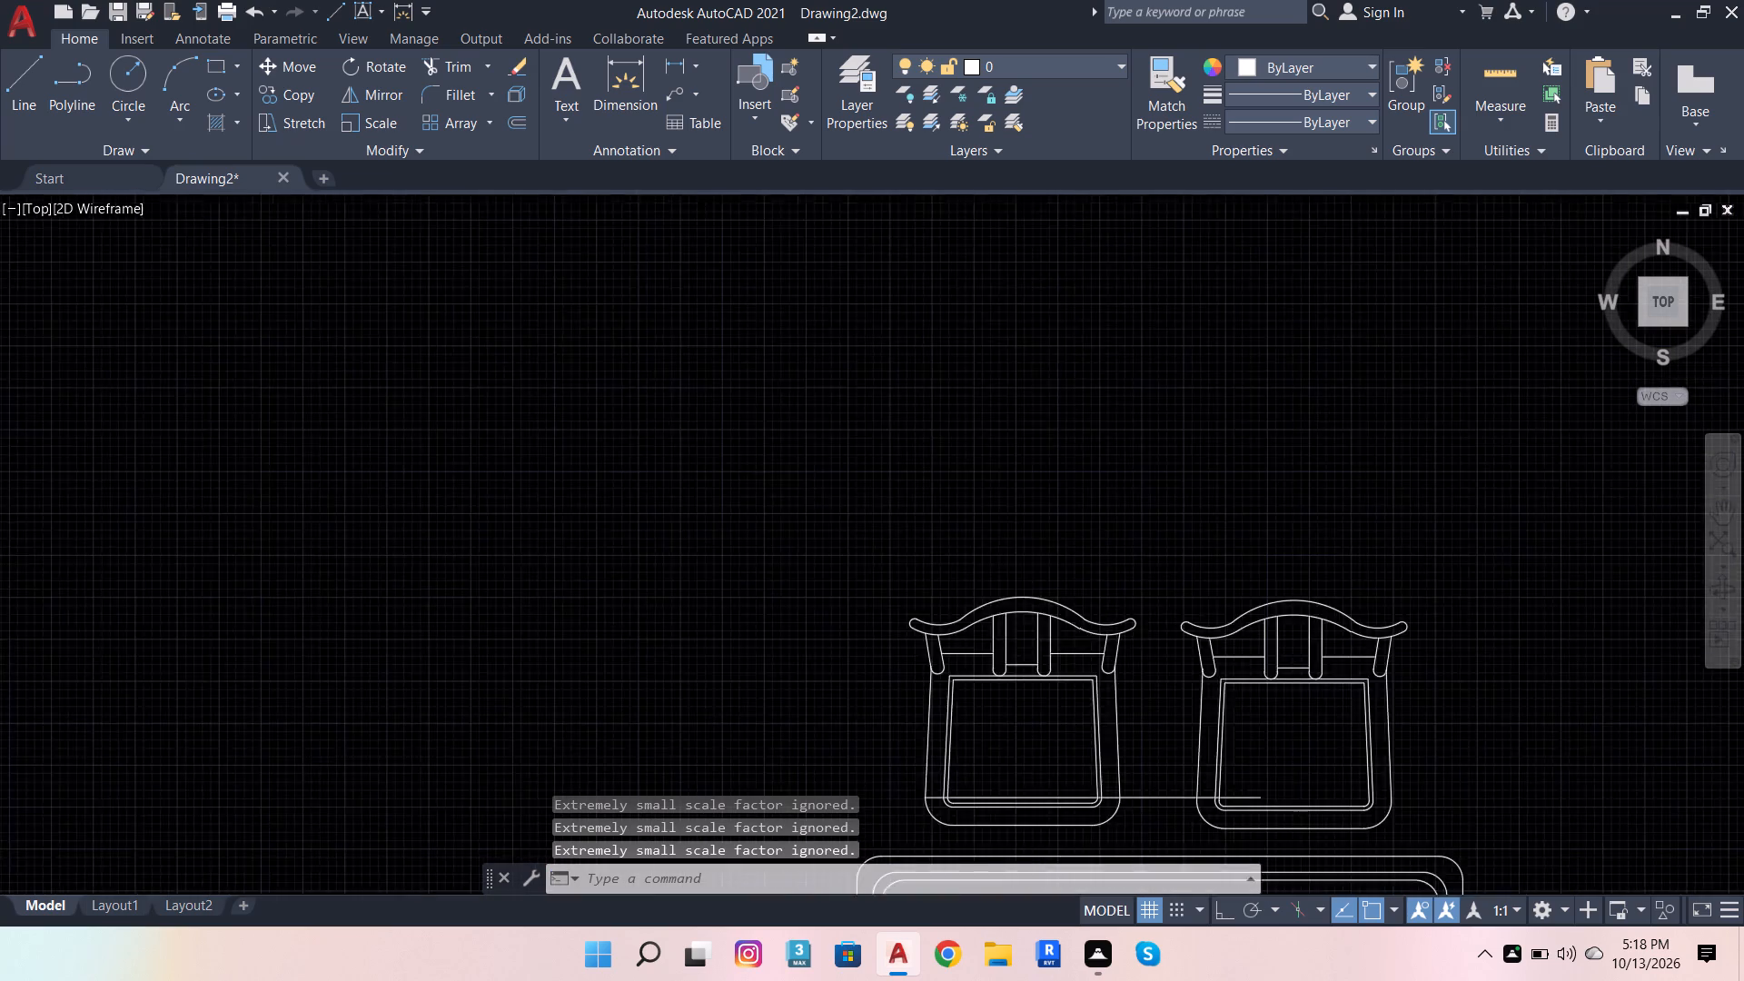
click(1126, 727)
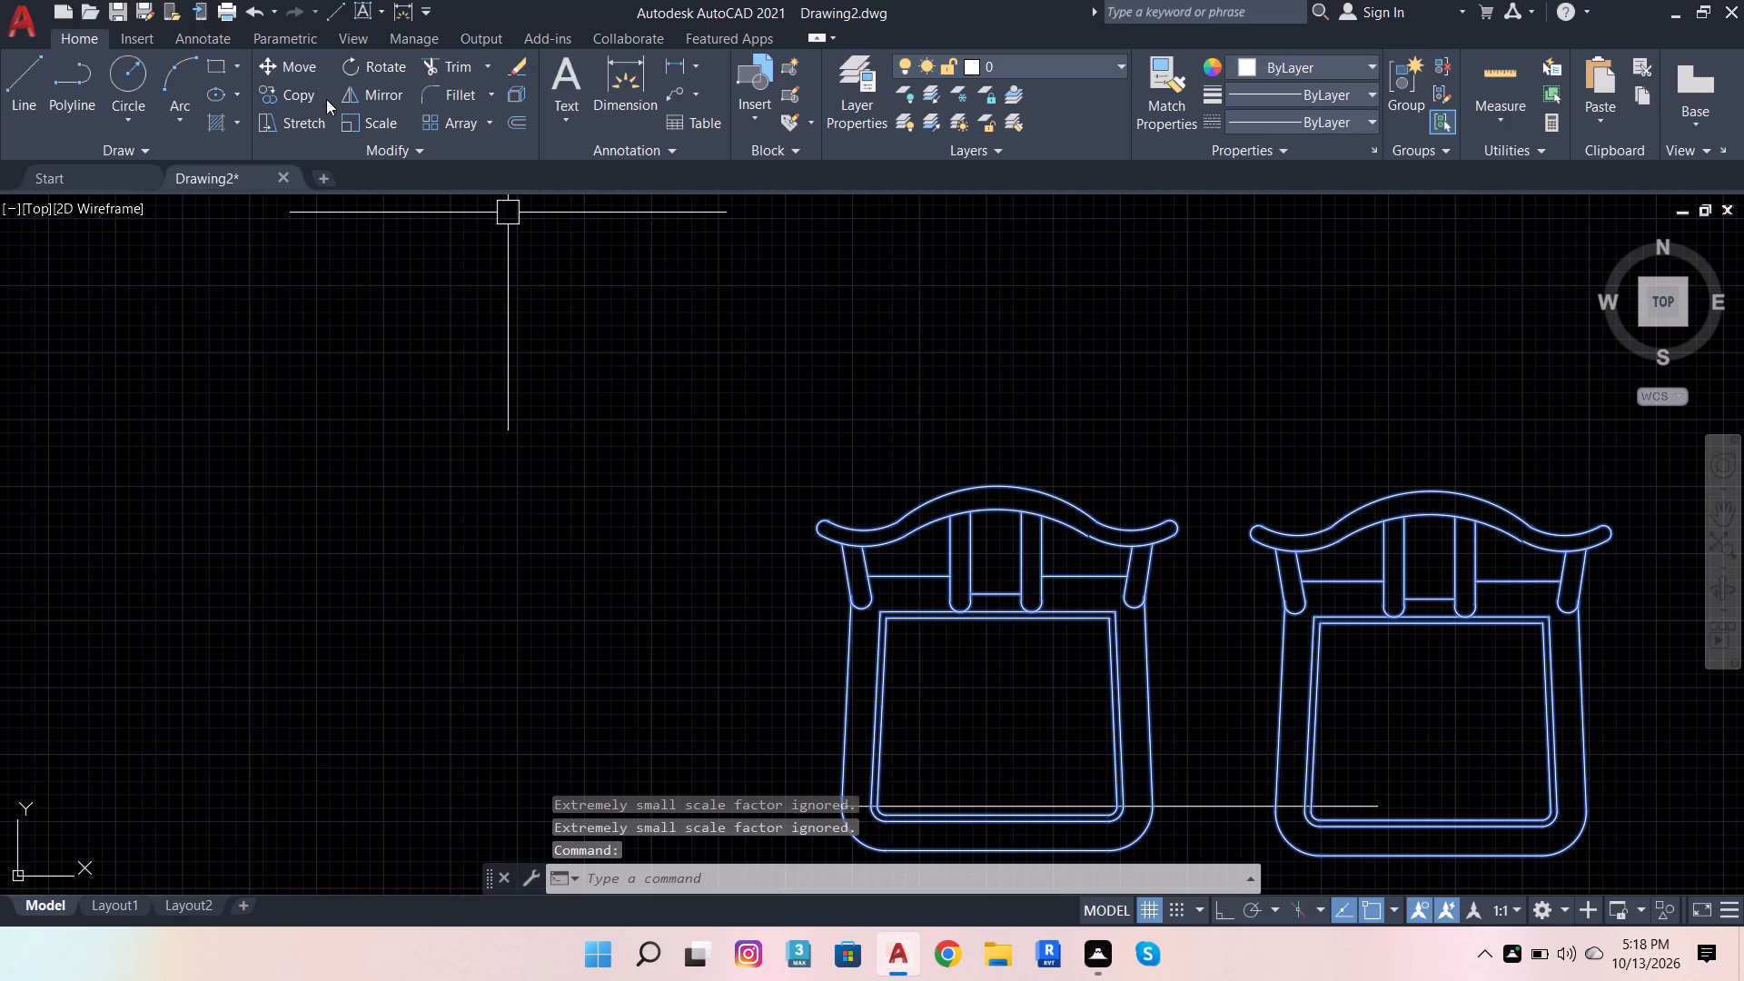
click(398, 117)
click(837, 809)
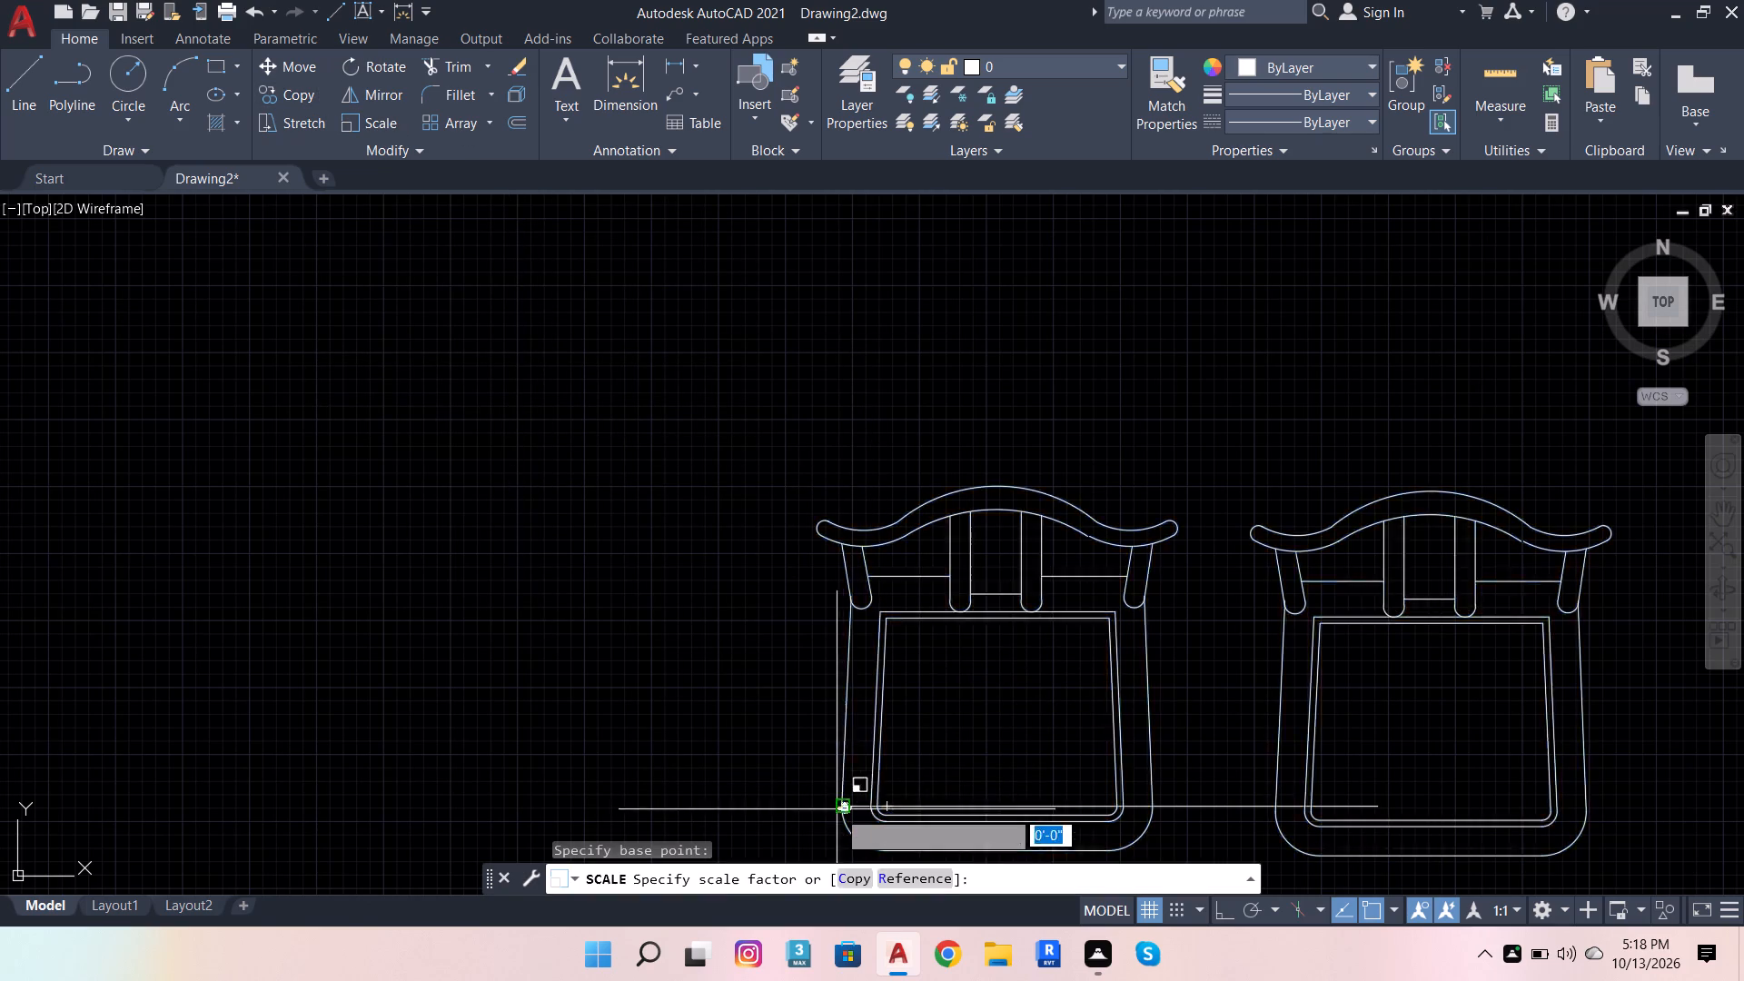
scroll(680, 466, down, 3)
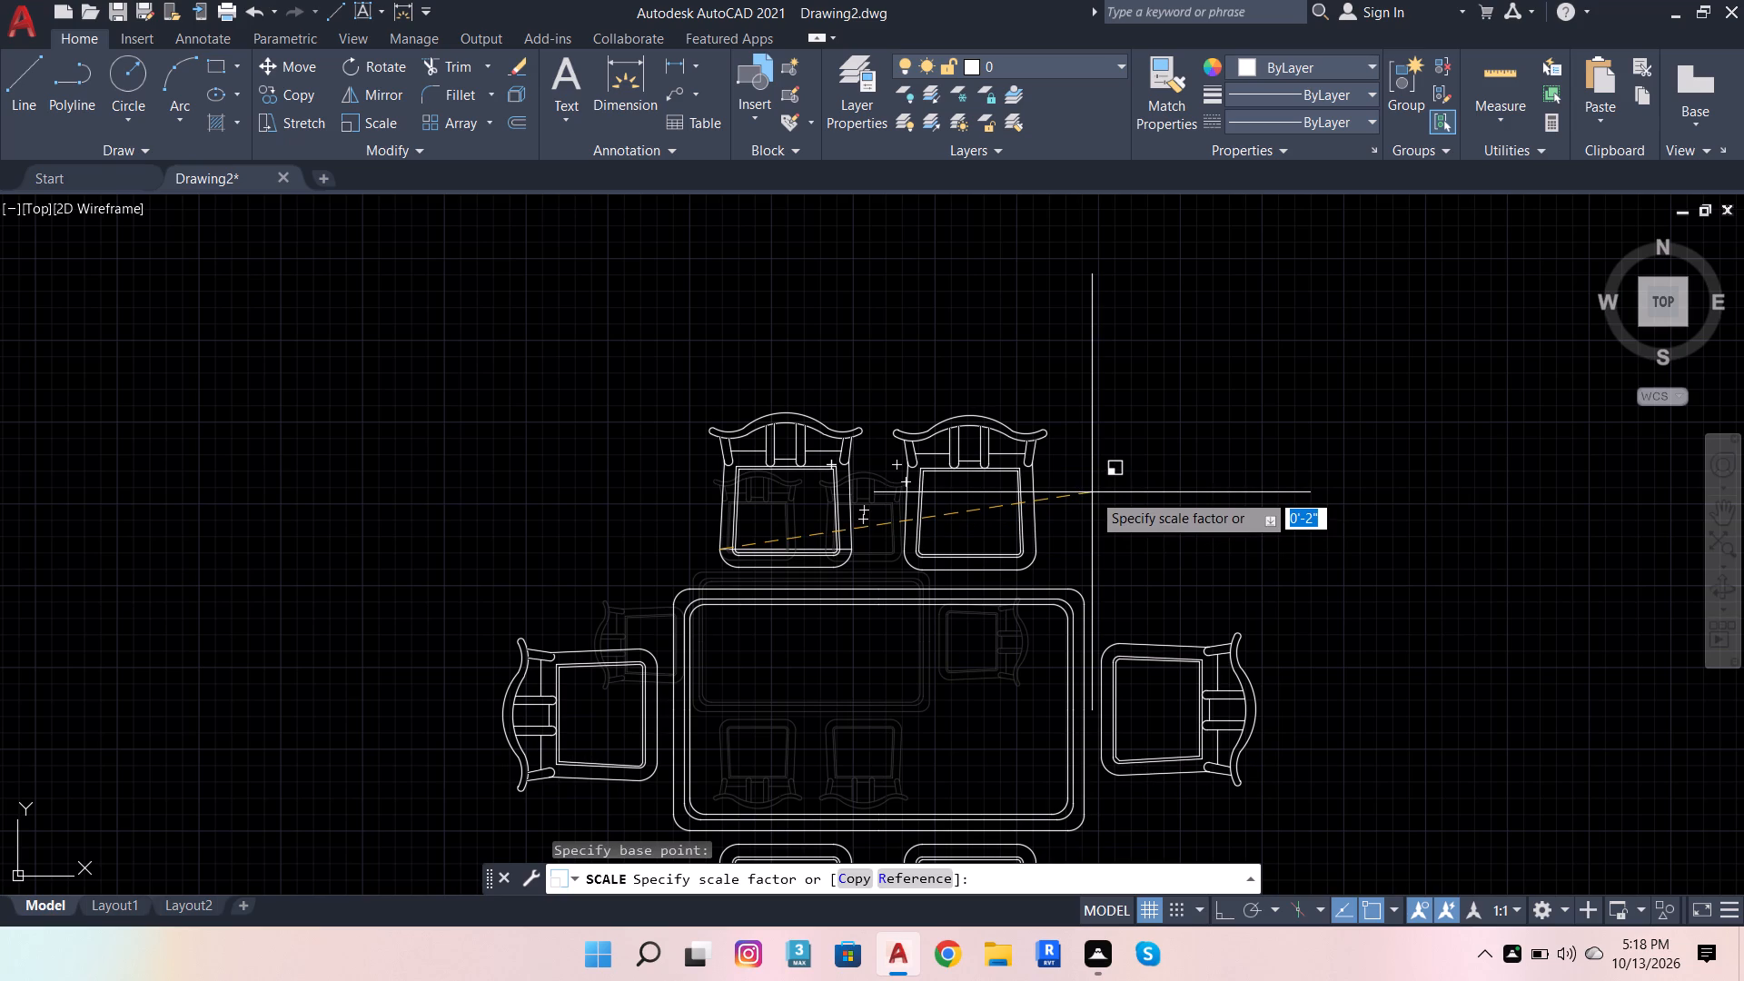
click(1092, 492)
Delete the horizontal reference line across the dining set's upper-left chair.
scroll(885, 550, up, 3)
click(757, 527)
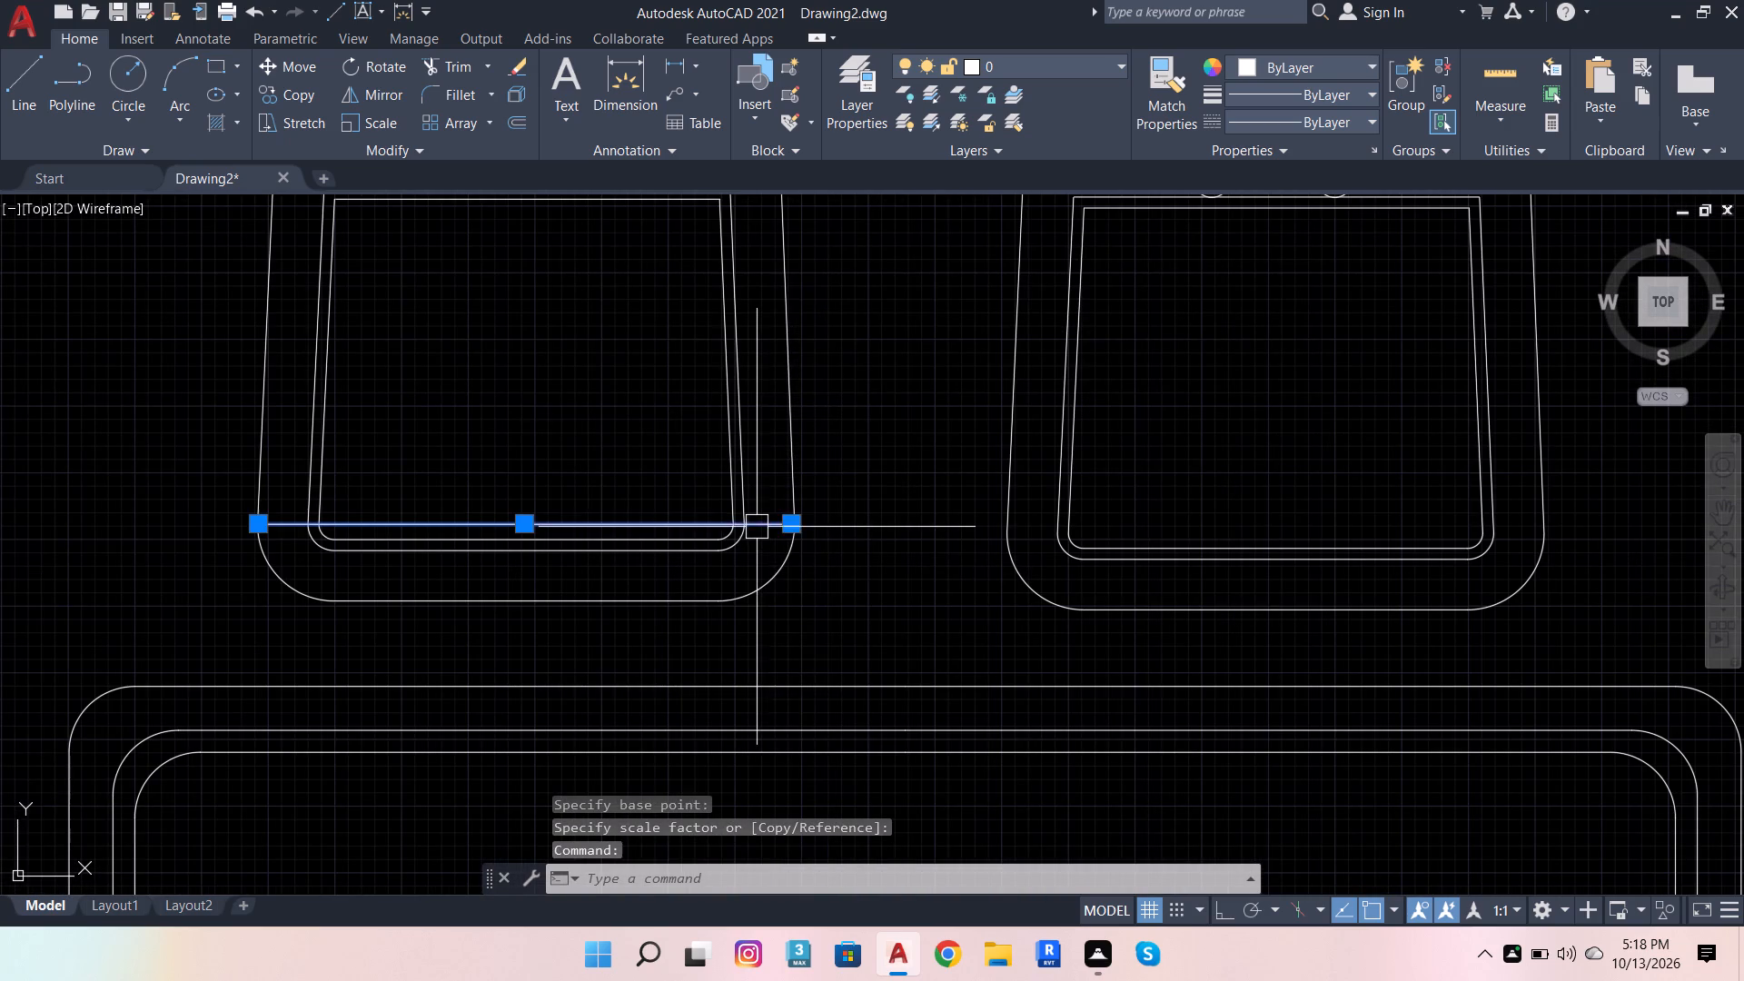
key(Delete)
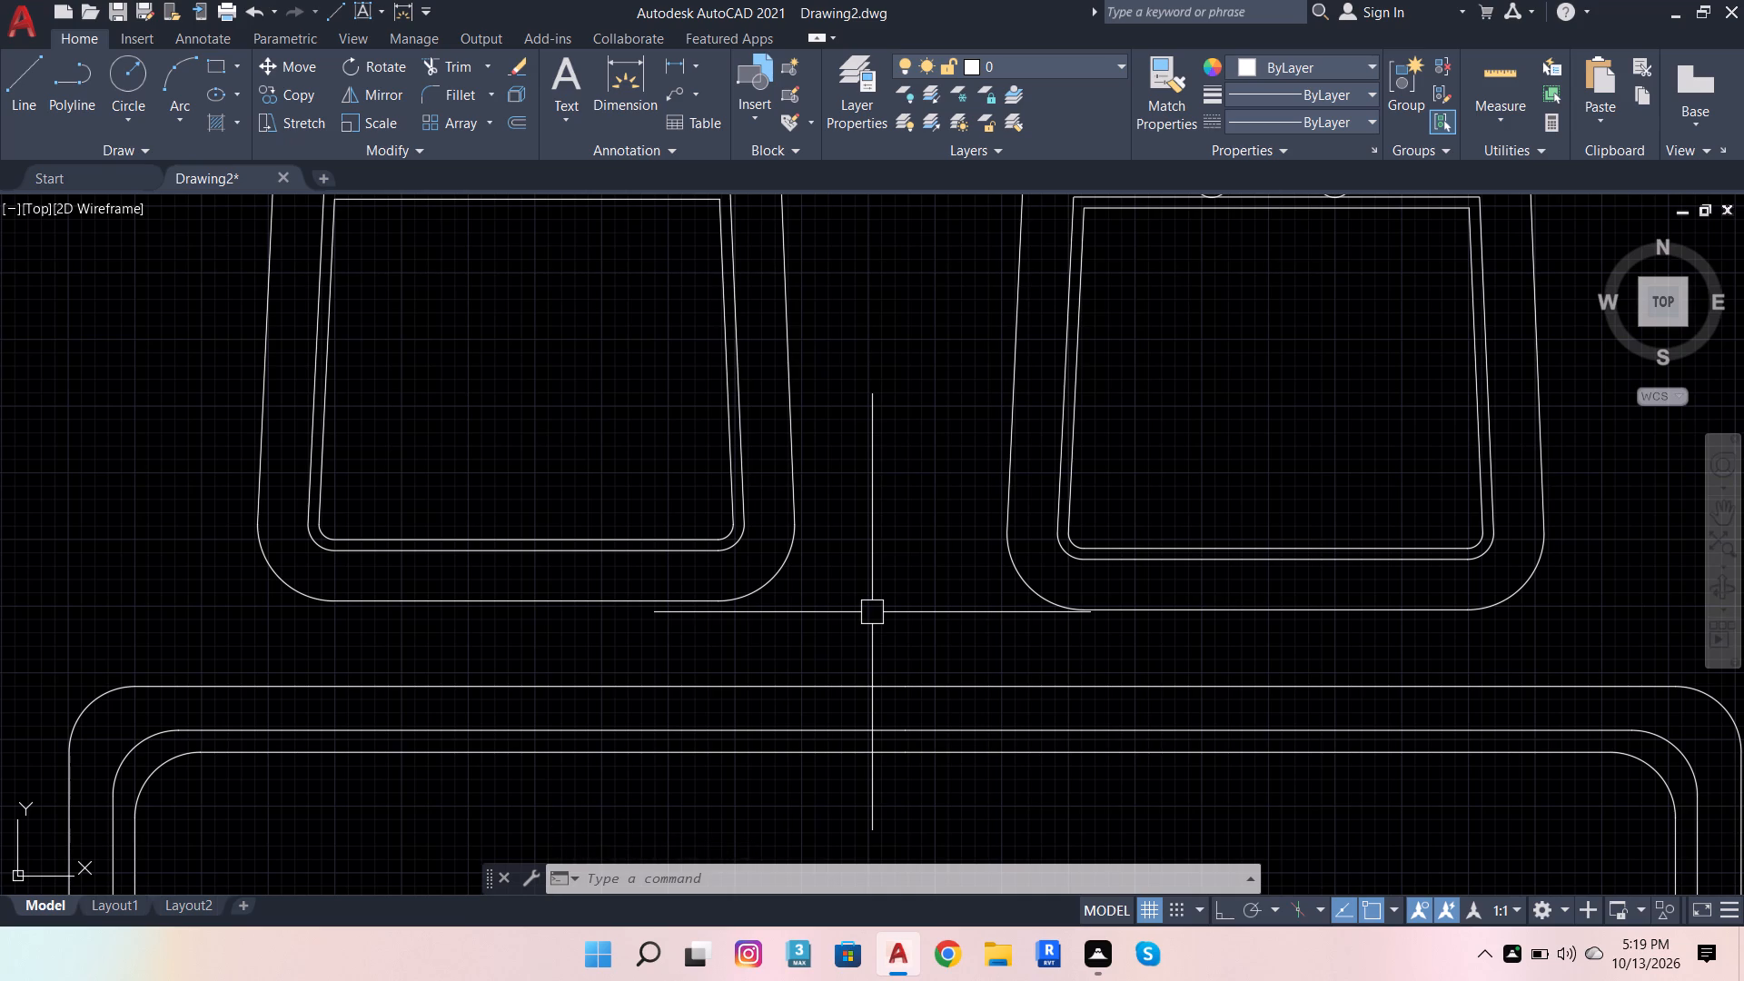
Move the scaled dining set beside the other scaled blocks, just right of the floor plan reference image.
scroll(765, 590, down, 4)
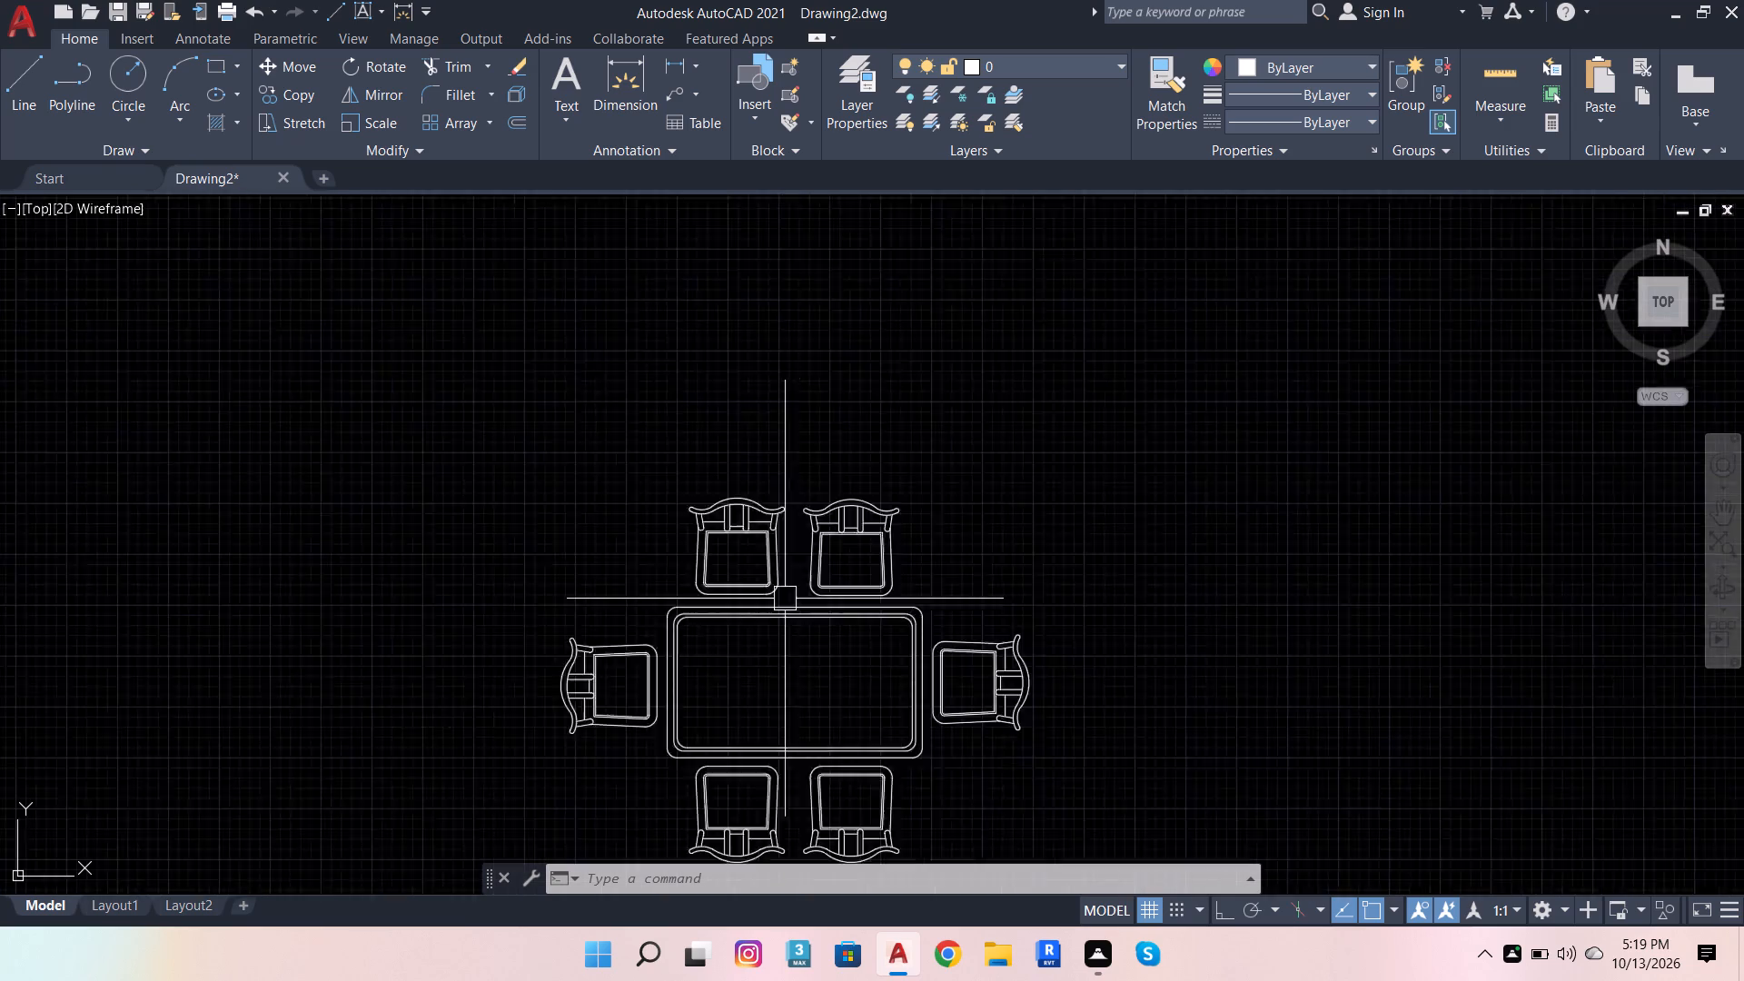
scroll(787, 599, down, 2)
scroll(992, 610, down, 5)
click(971, 604)
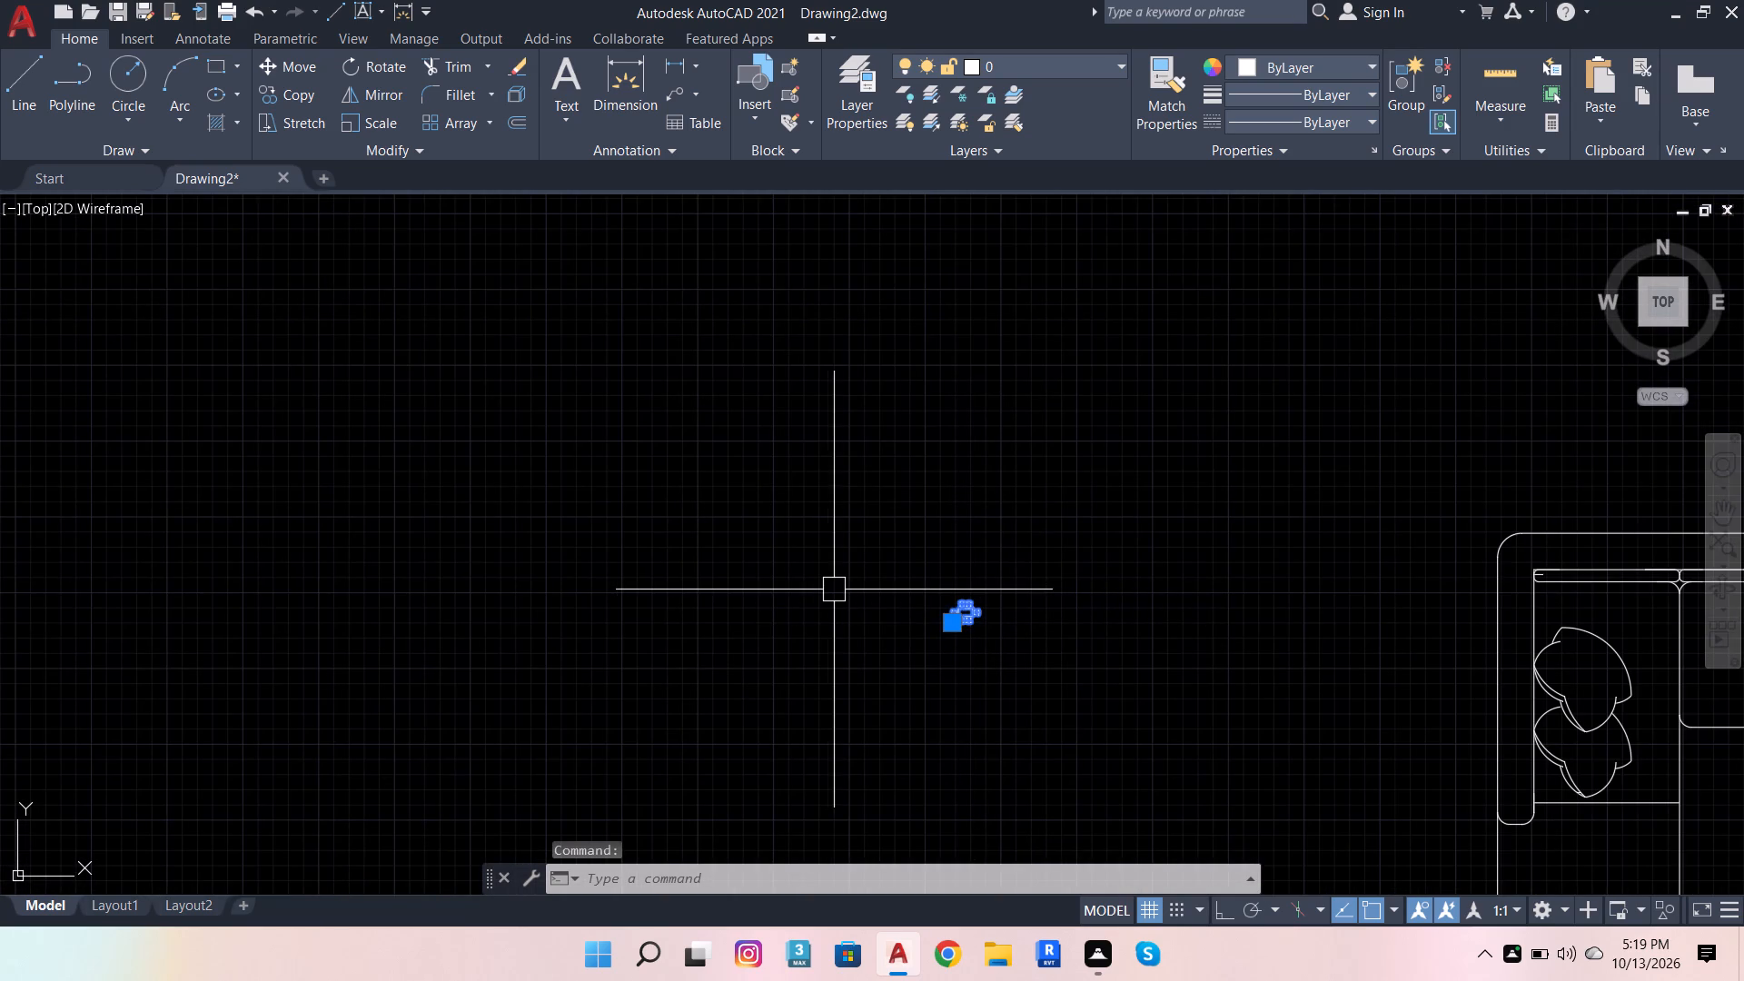
text(M)
key(space)
click(969, 611)
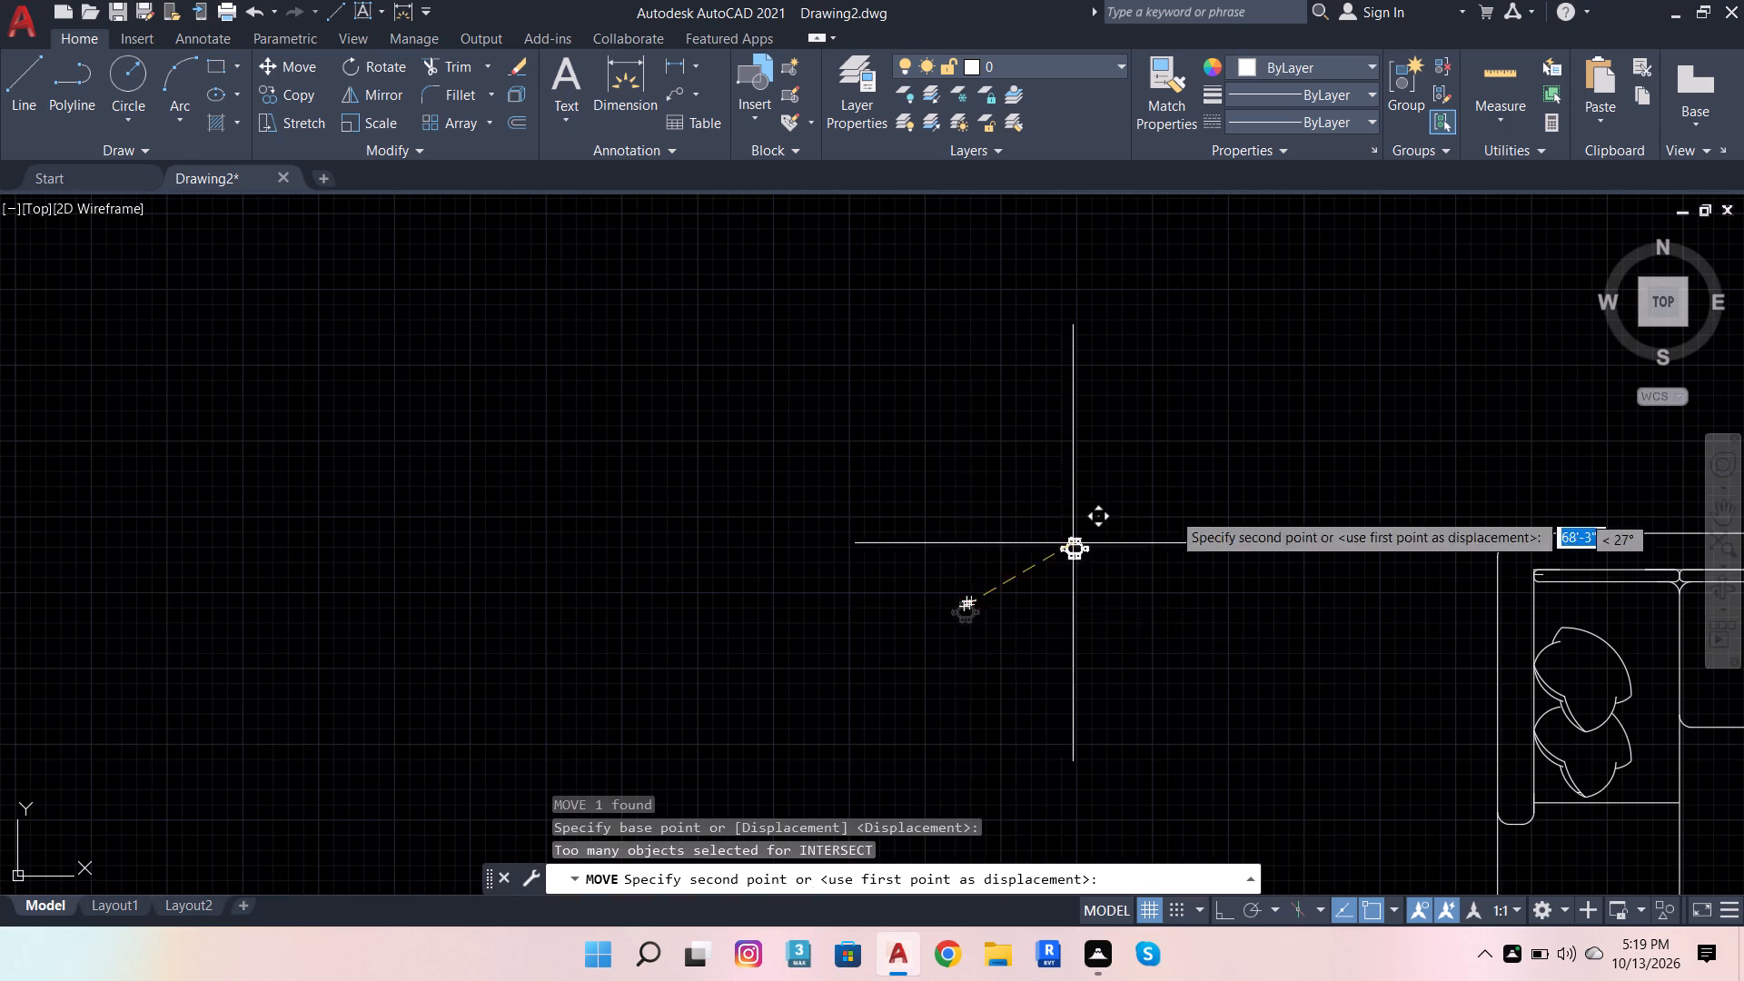
scroll(1254, 504, down, 3)
scroll(838, 668, up, 4)
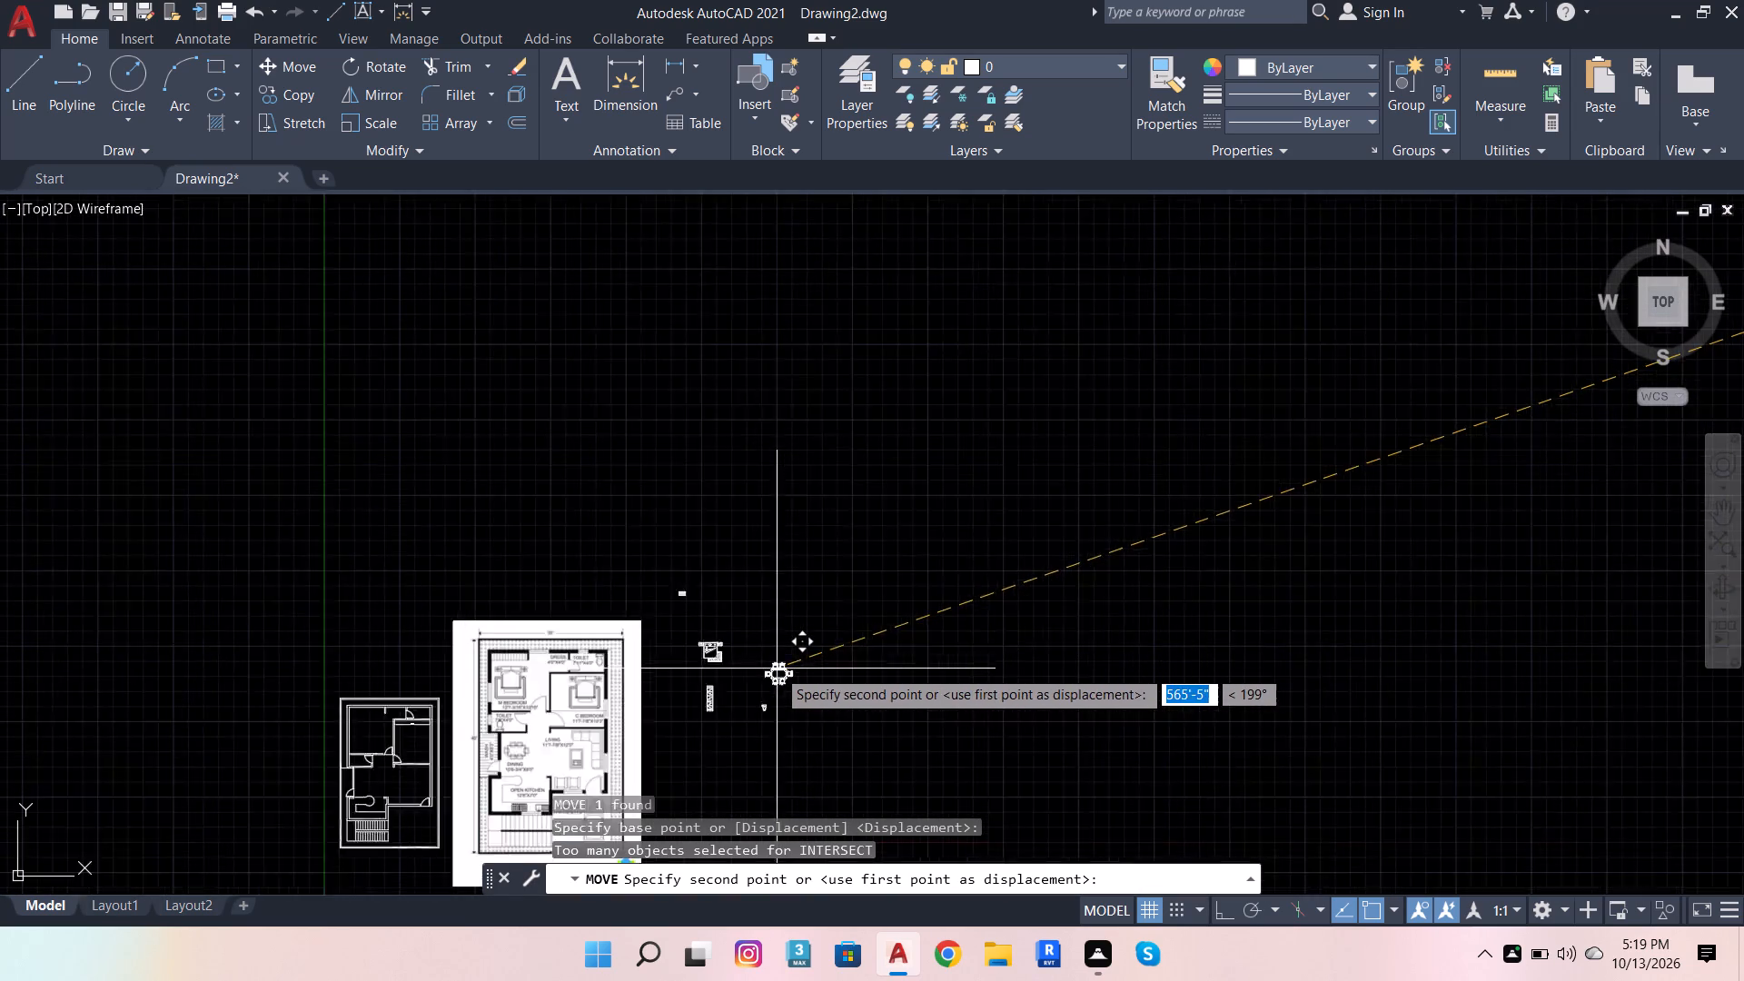
click(733, 667)
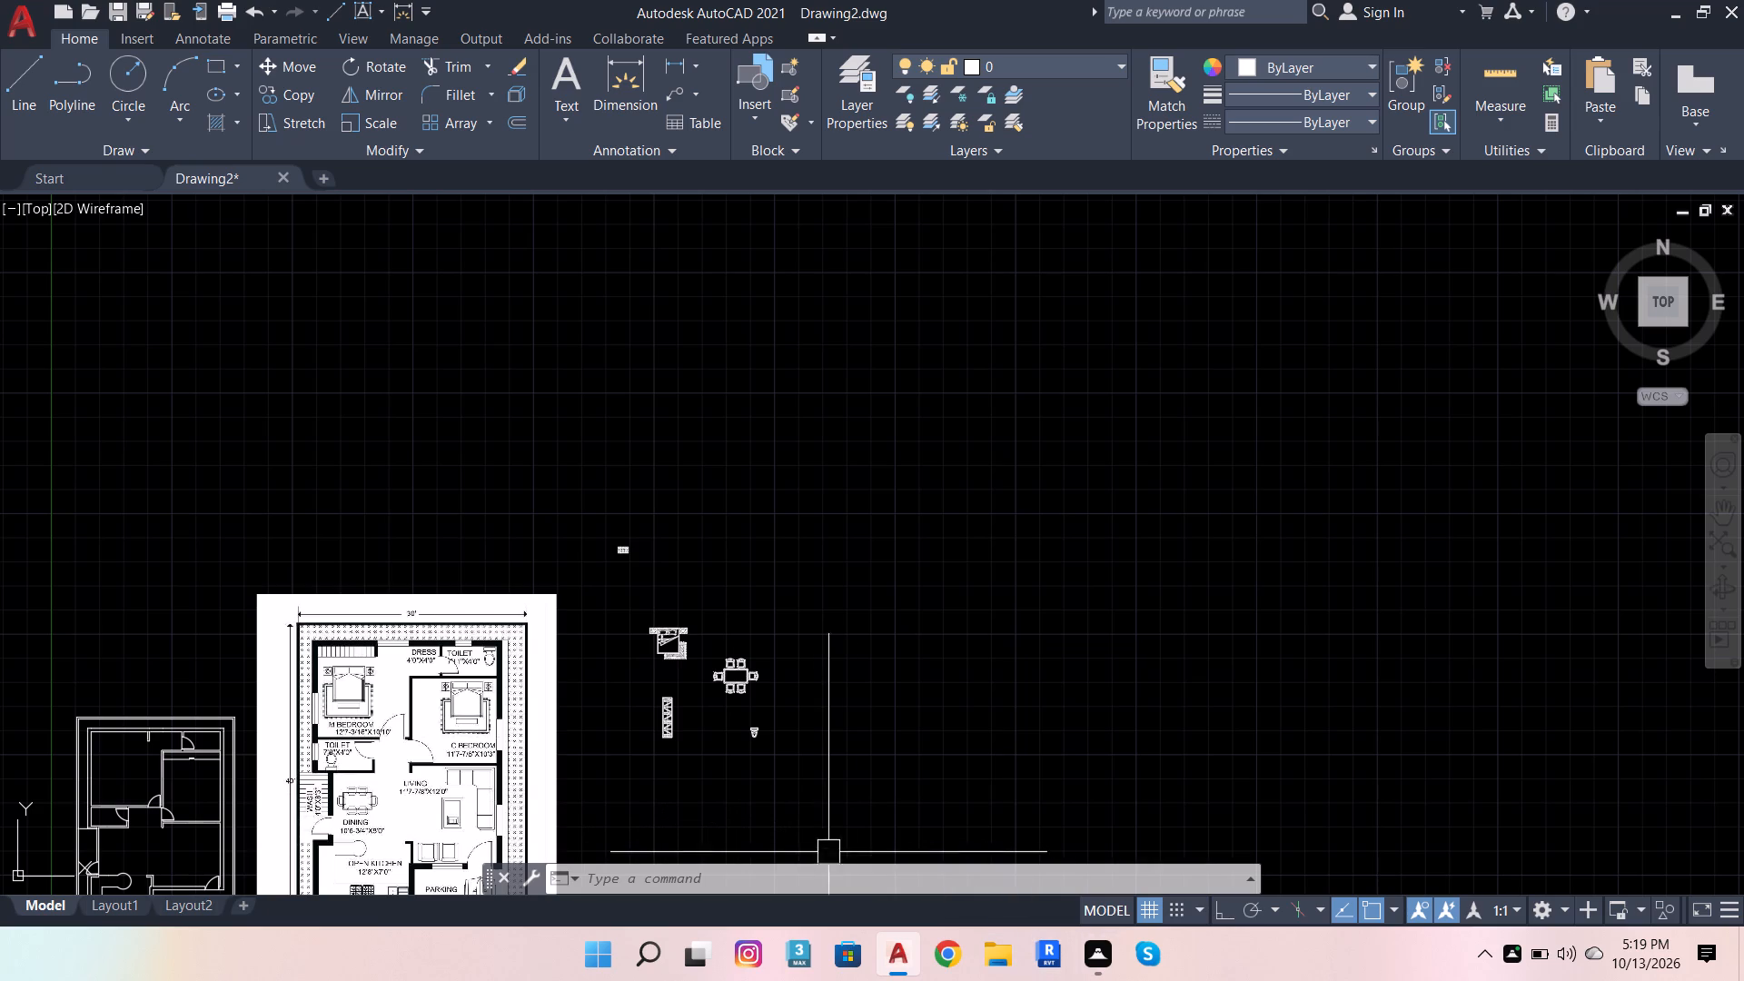
With Ortho on, draw a 2' horizontal reference line from the left edge of the kitchen sink block, within its top strip.
scroll(738, 779, down, 3)
scroll(1414, 754, up, 5)
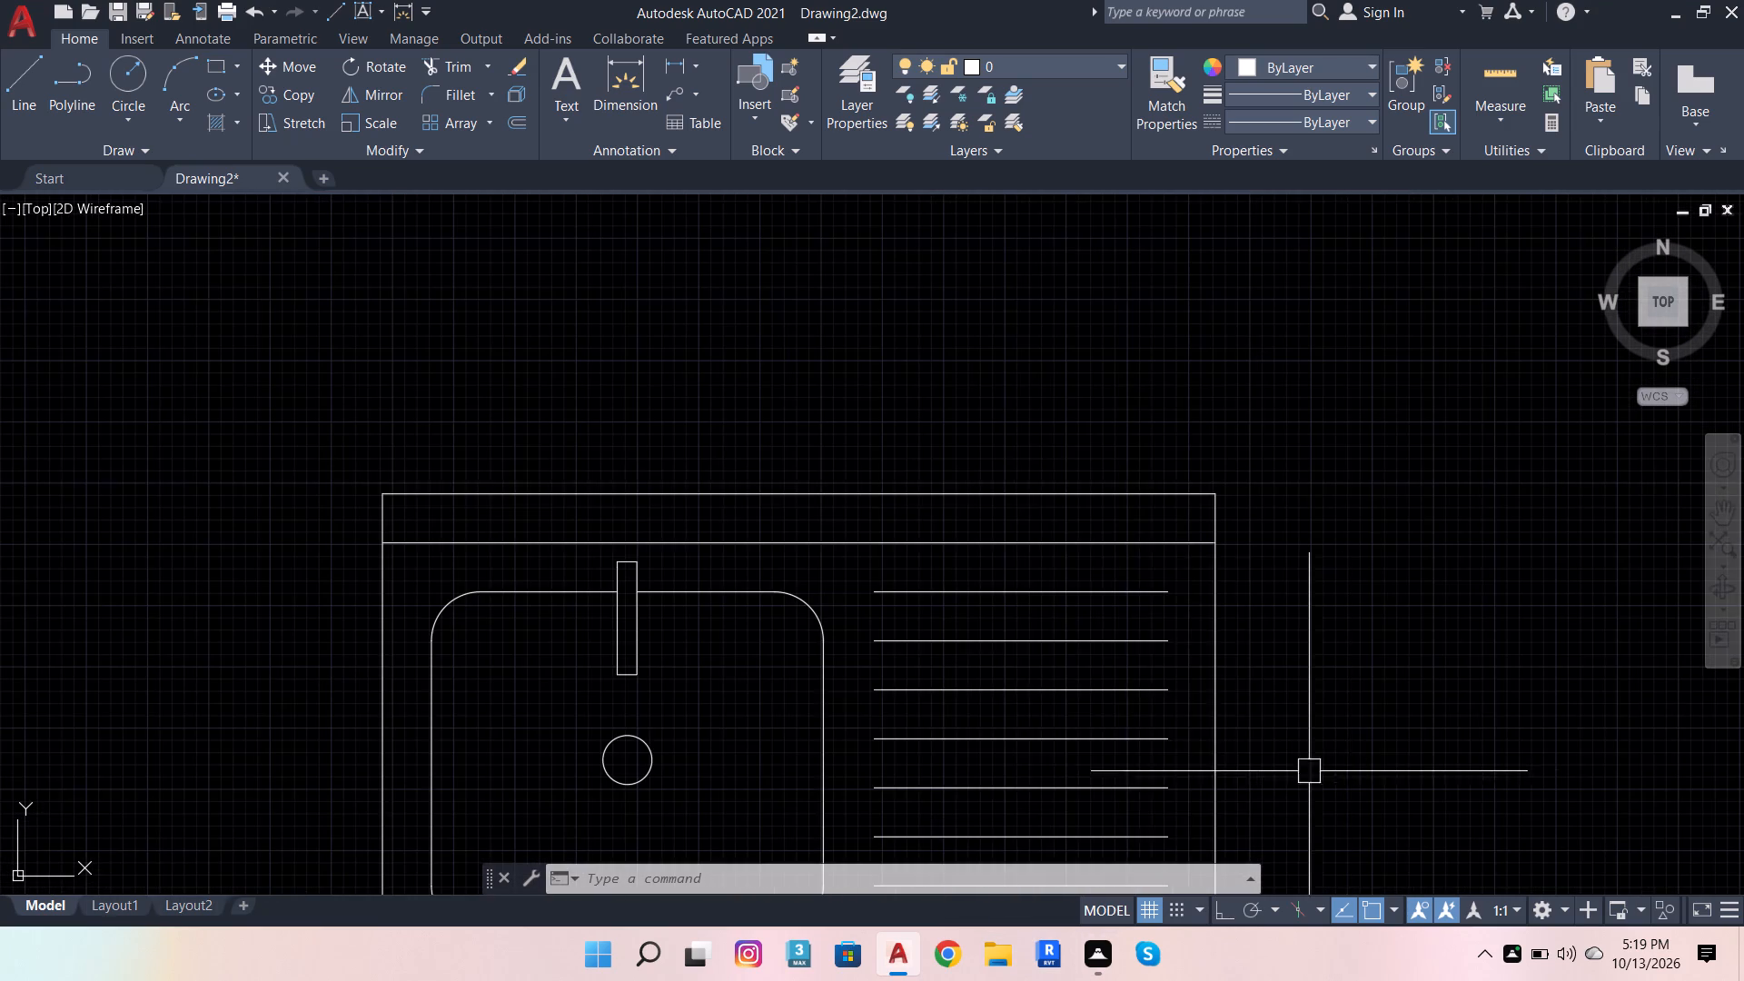
scroll(621, 666, down, 2)
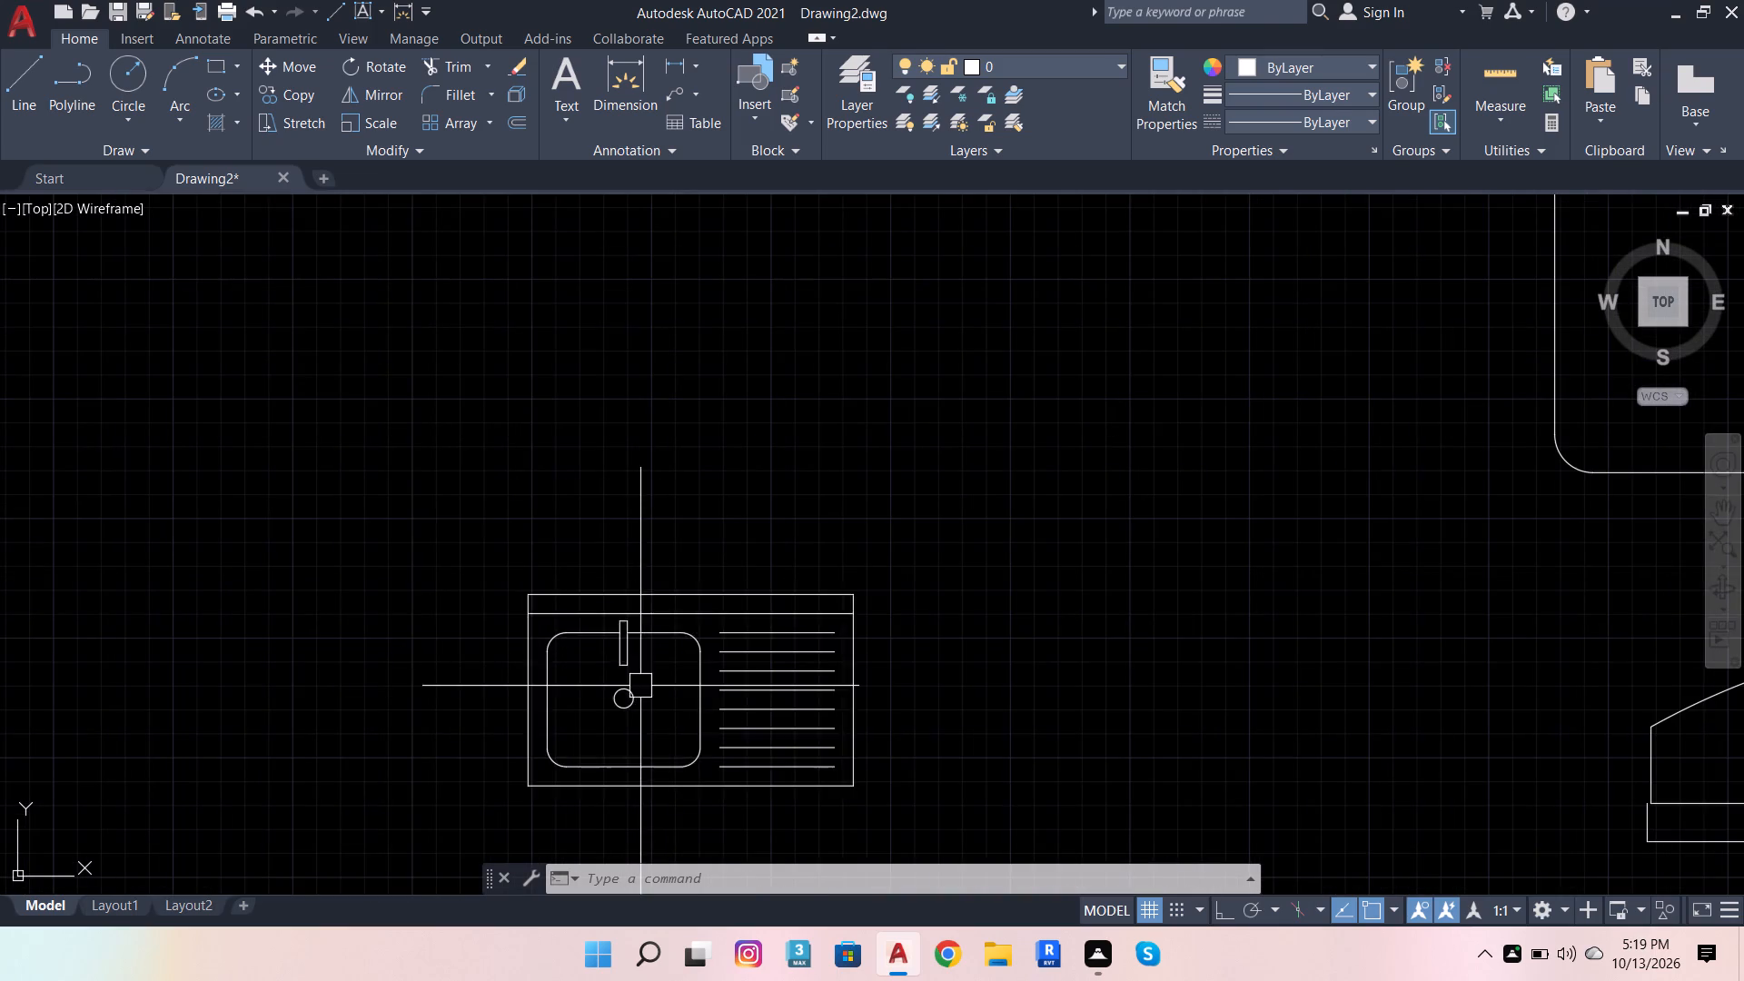
scroll(640, 687, up, 2)
scroll(368, 460, up, 2)
scroll(533, 474, down, 3)
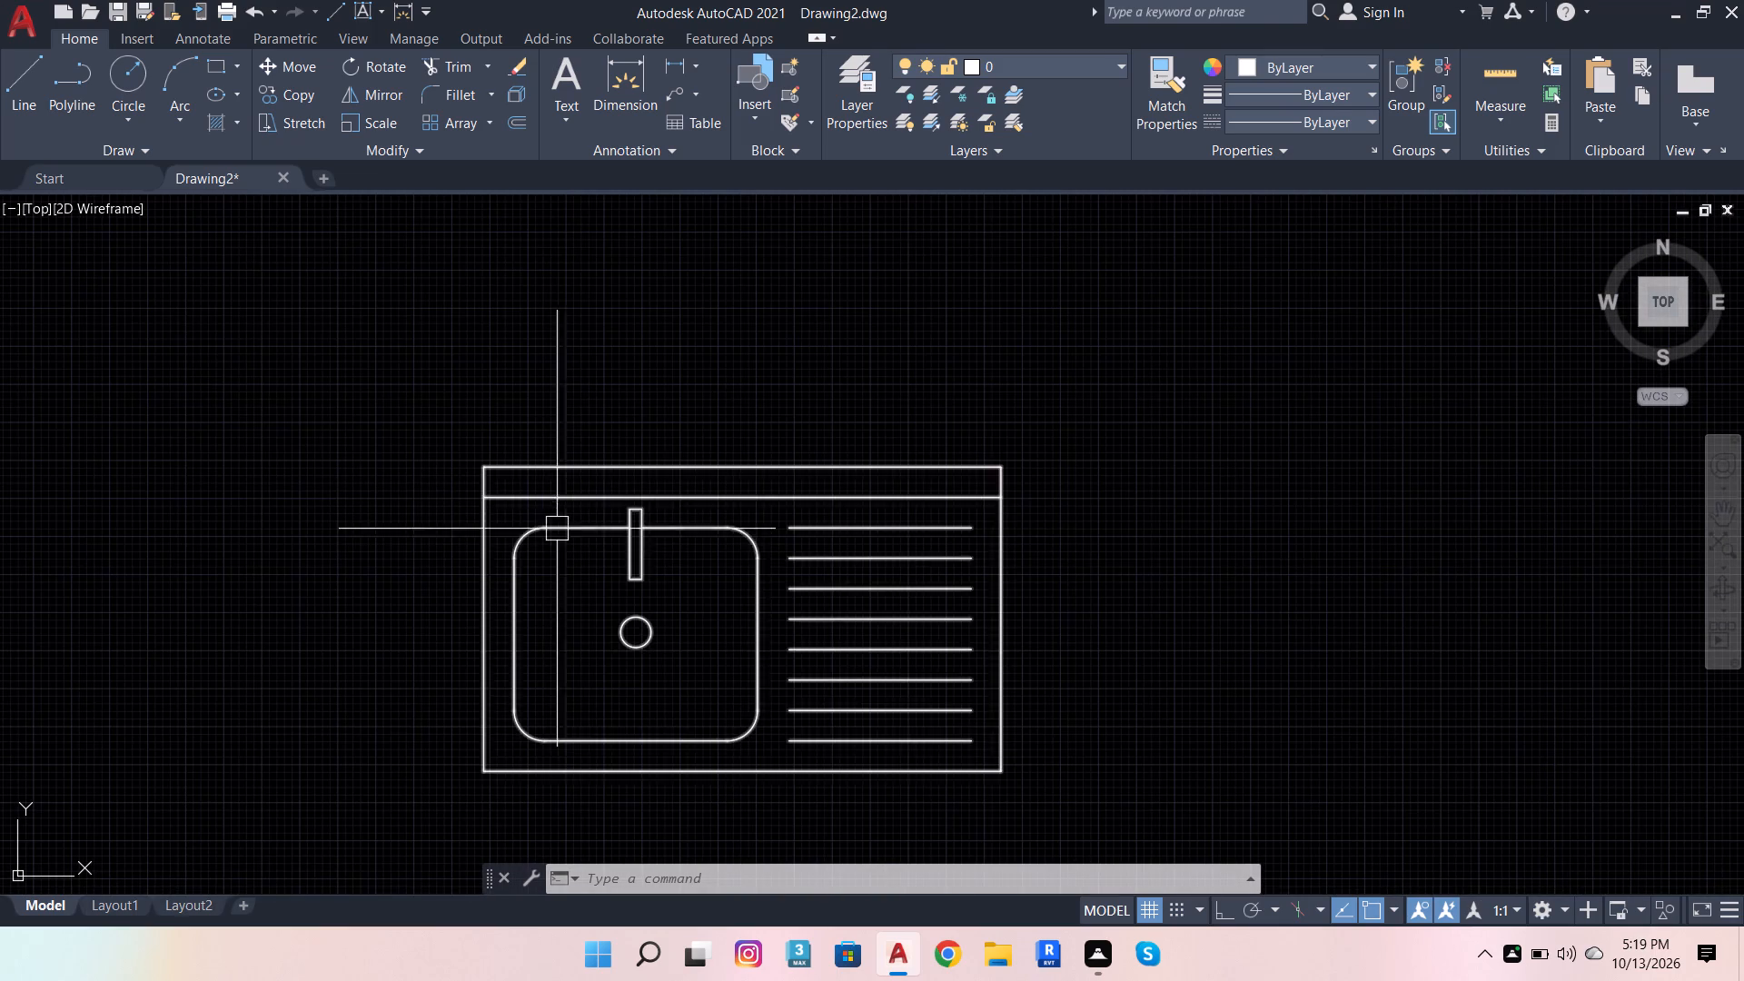
scroll(695, 470, up, 2)
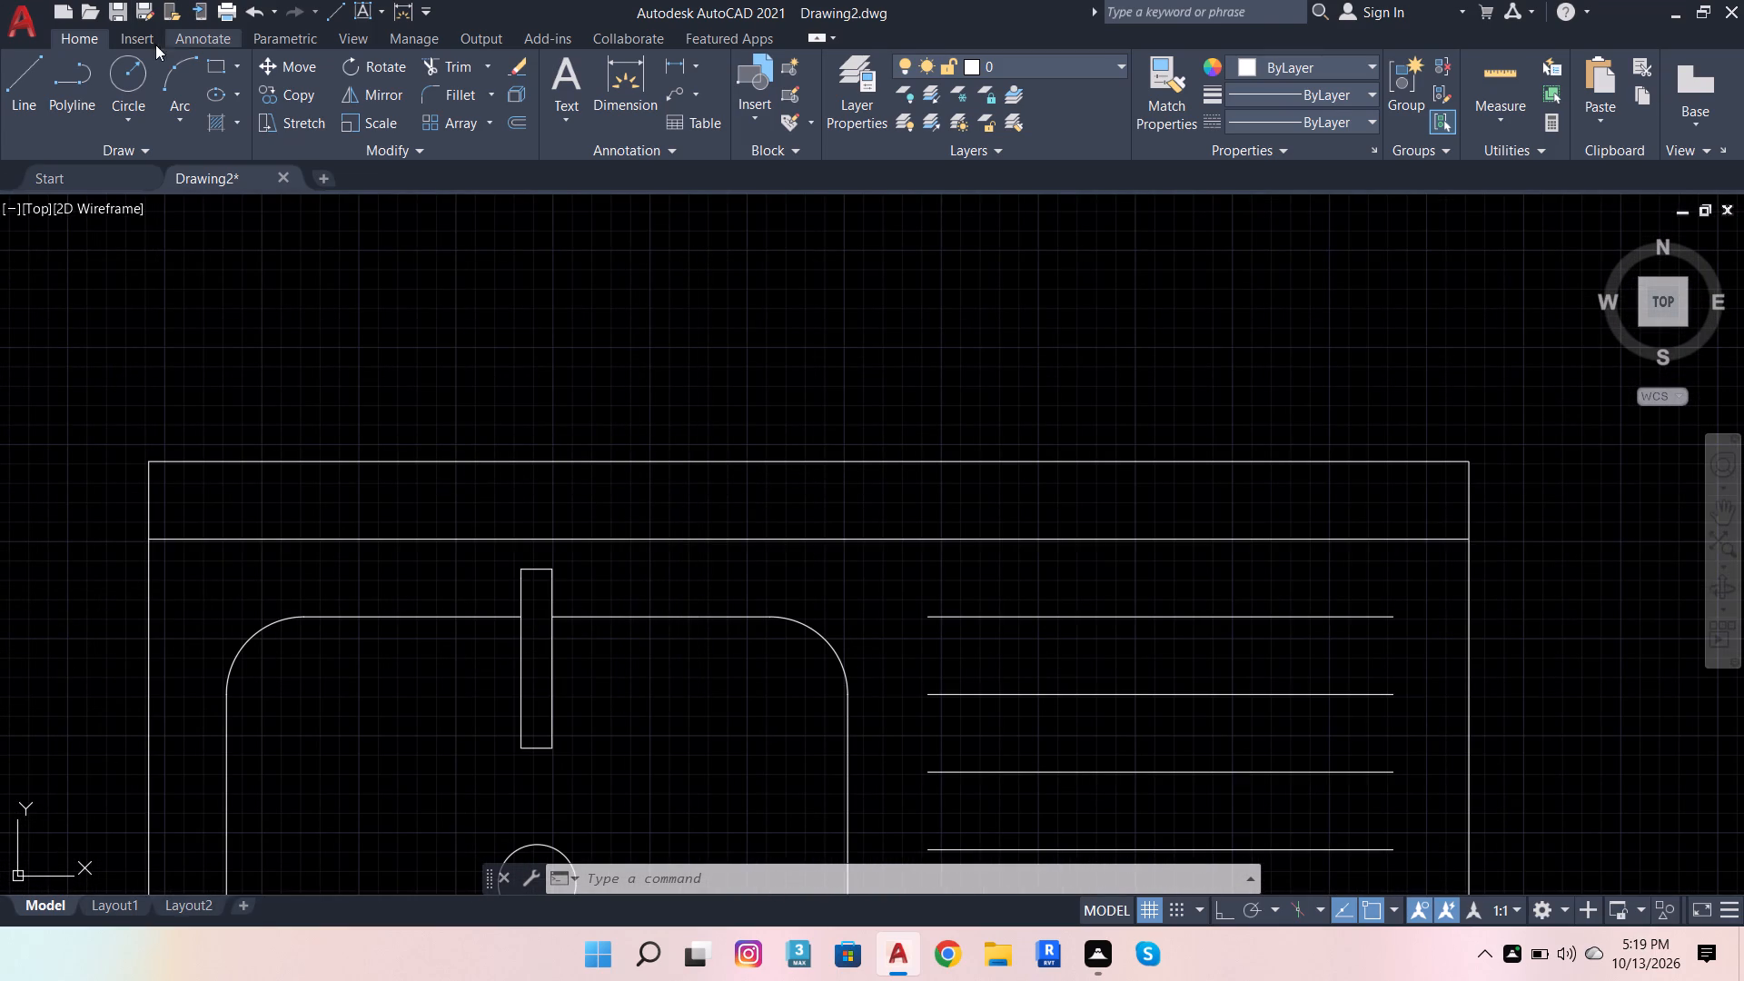
click(38, 78)
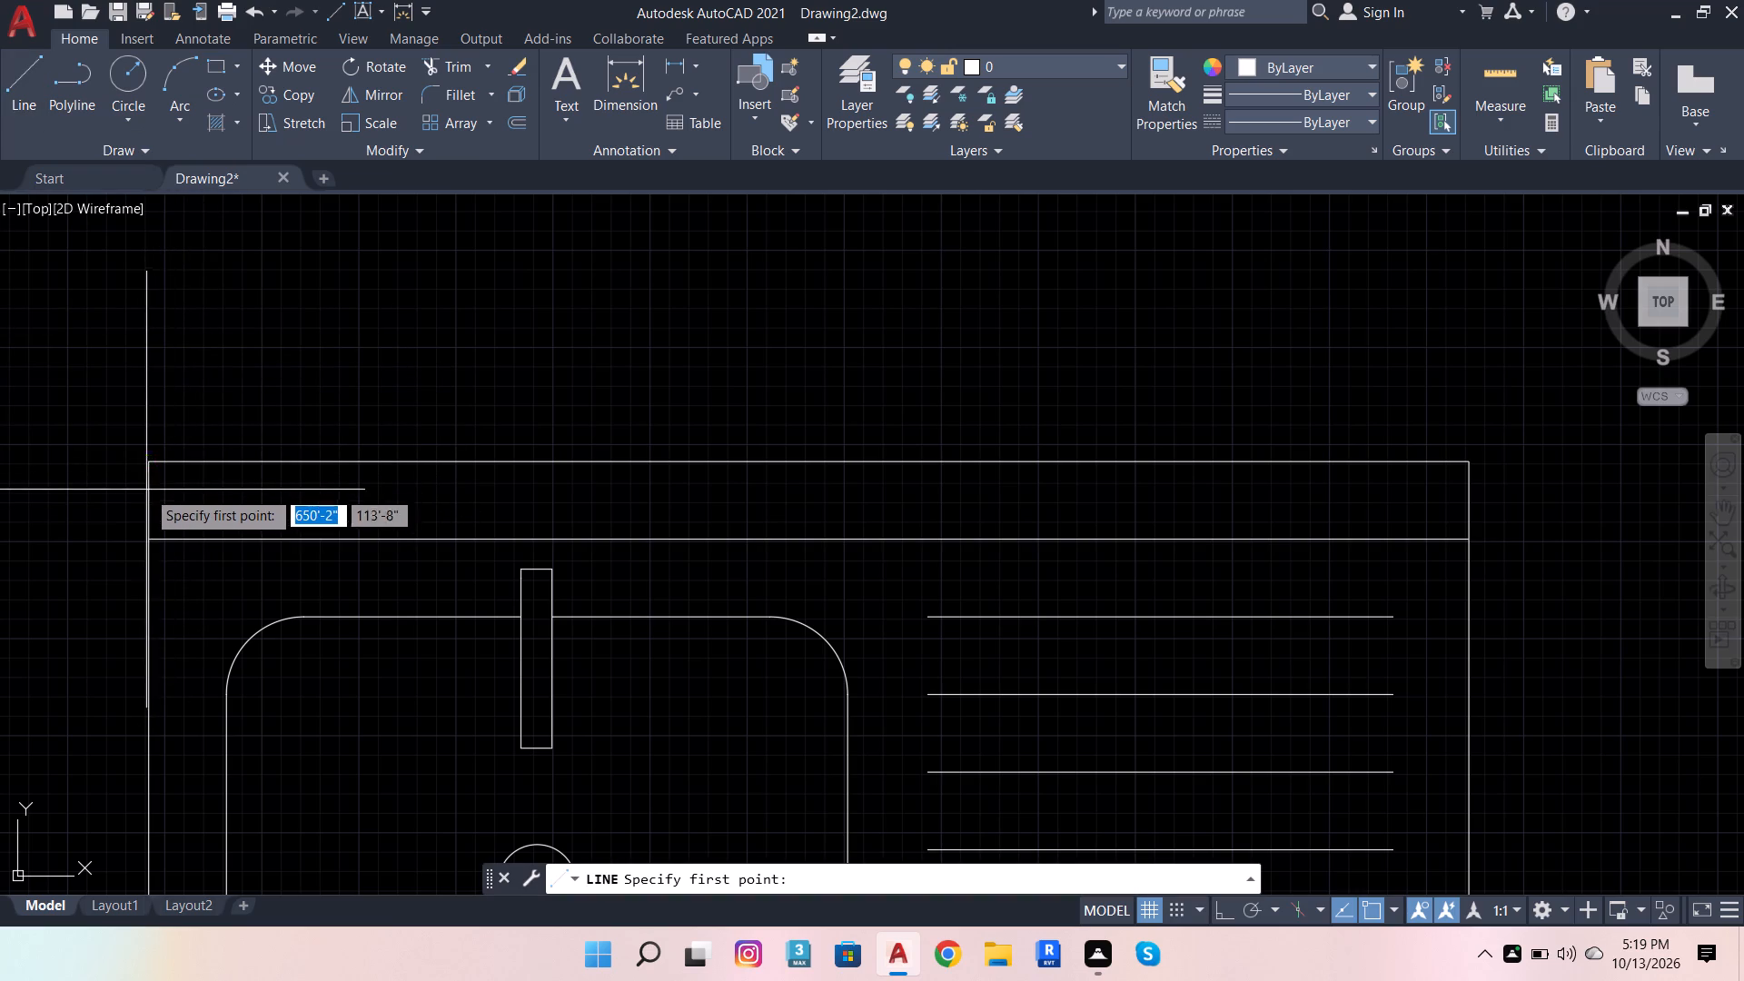
scroll(149, 467, up, 3)
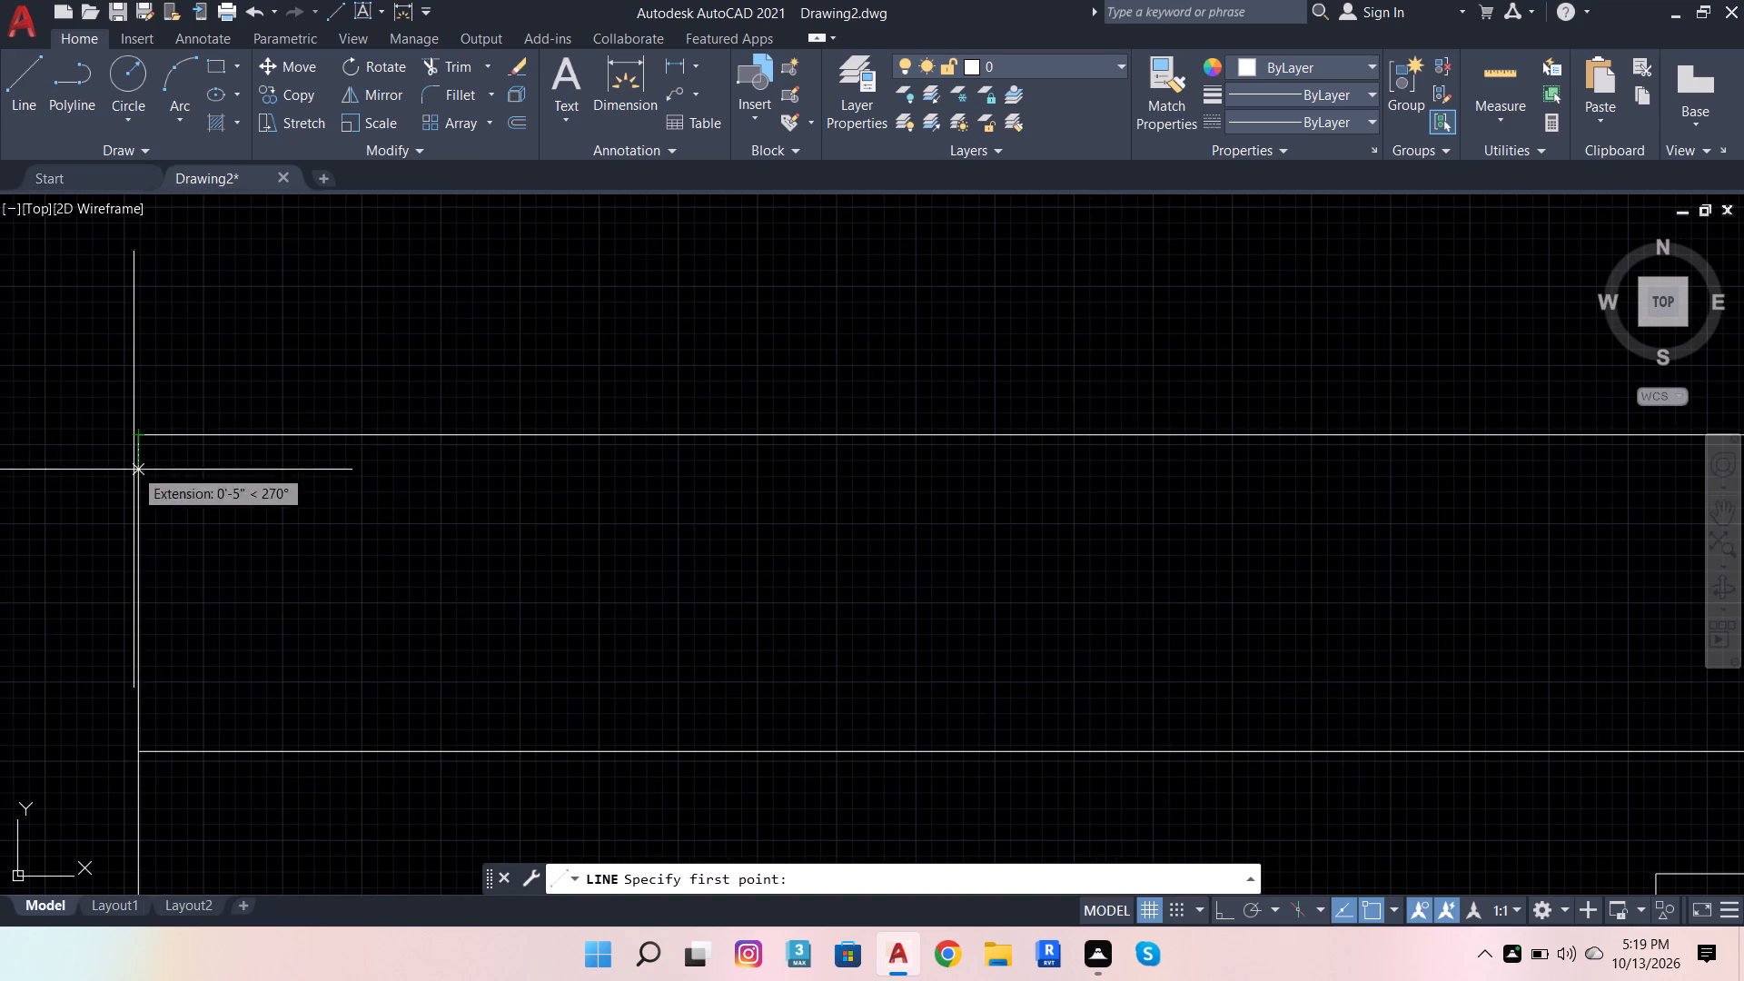
click(134, 560)
scroll(647, 560, down, 7)
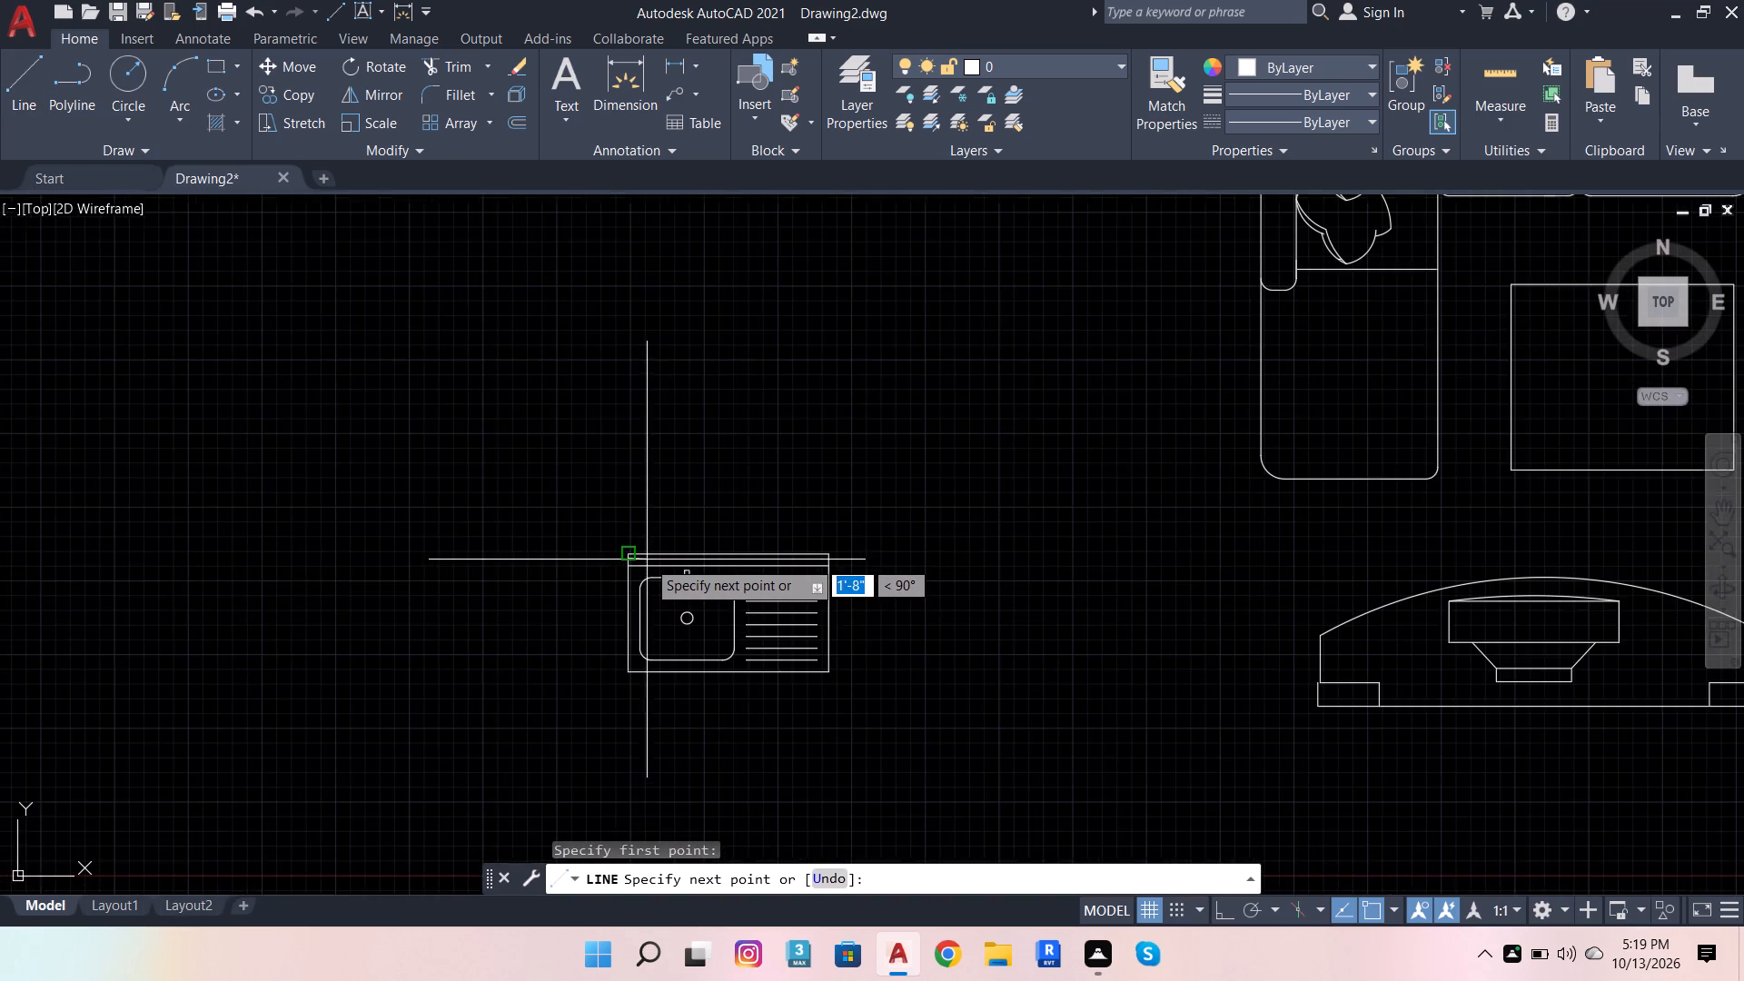
scroll(659, 560, up, 3)
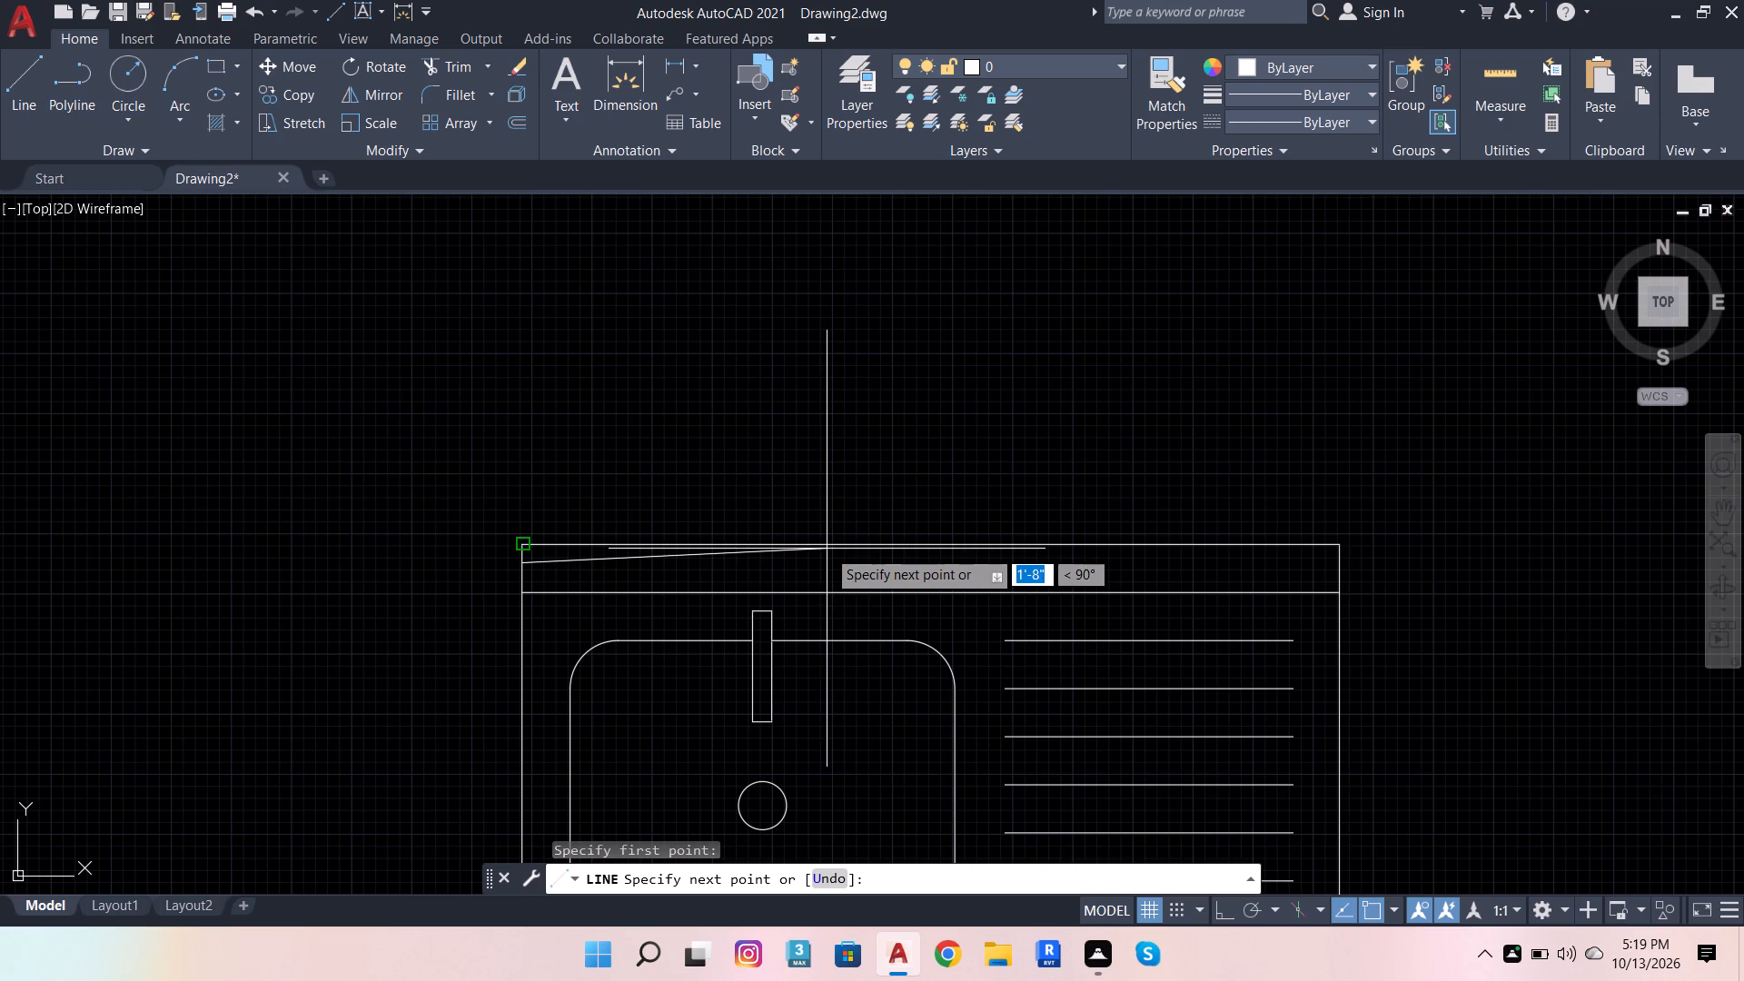
click(1215, 916)
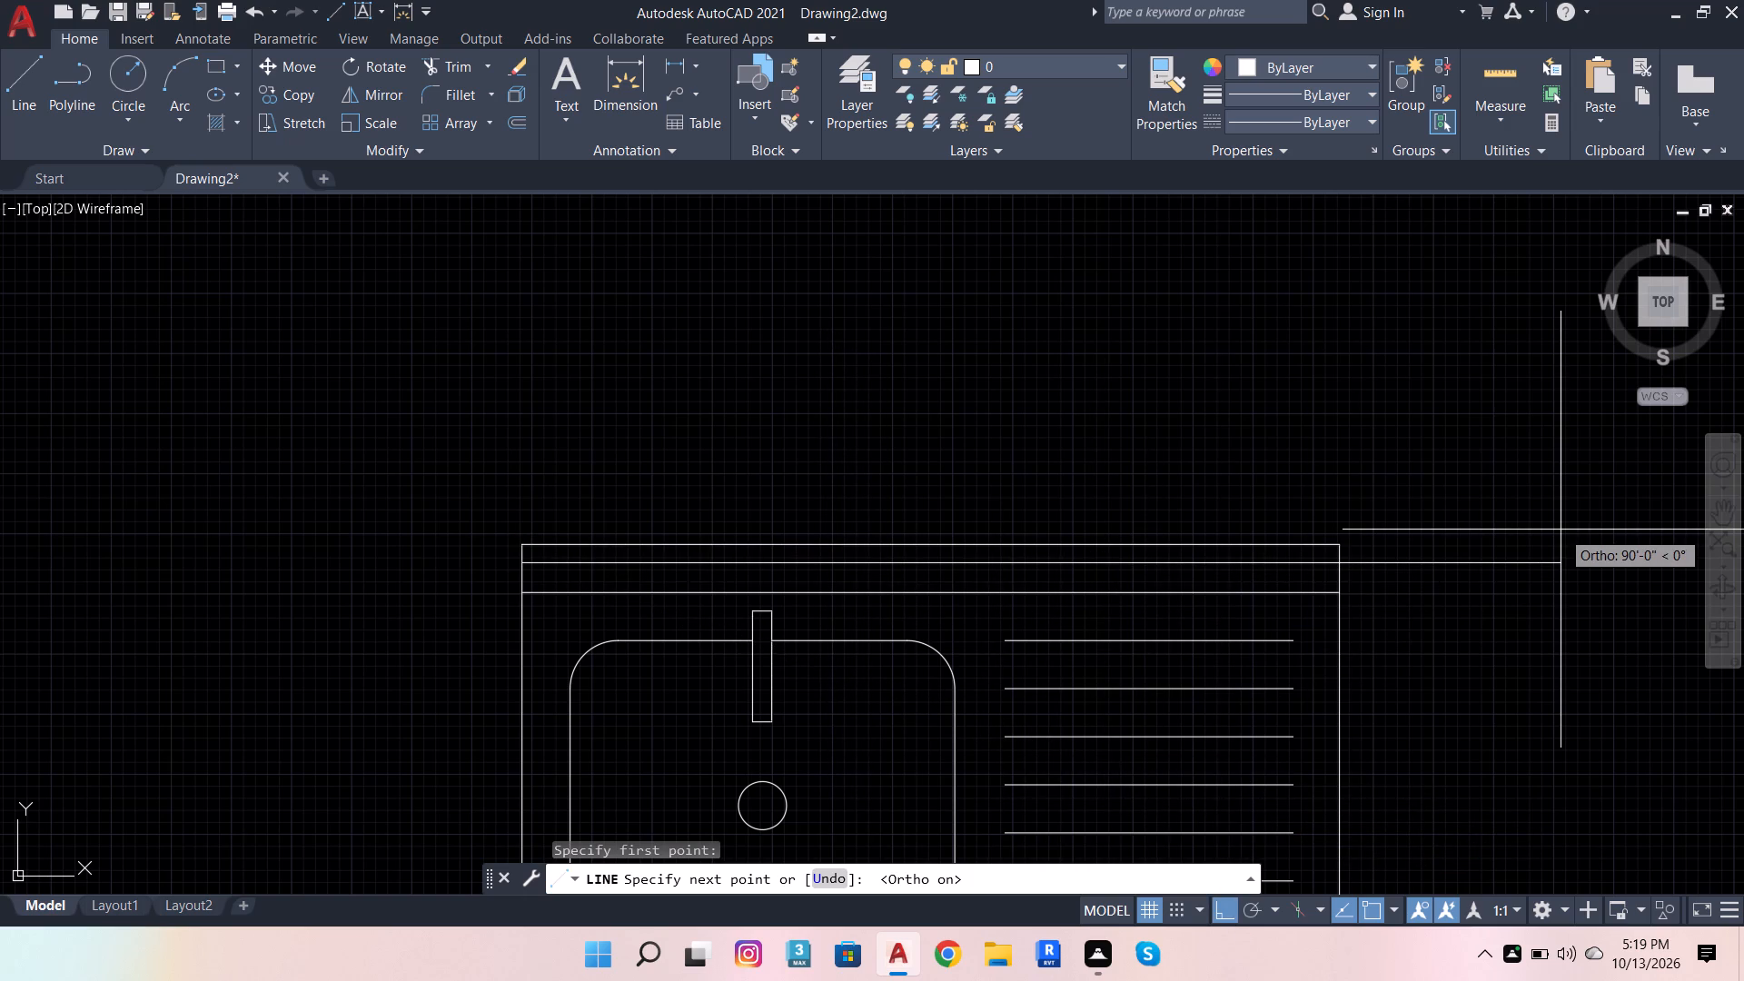
text(2')
key(Return)
scroll(1561, 530, up, 2)
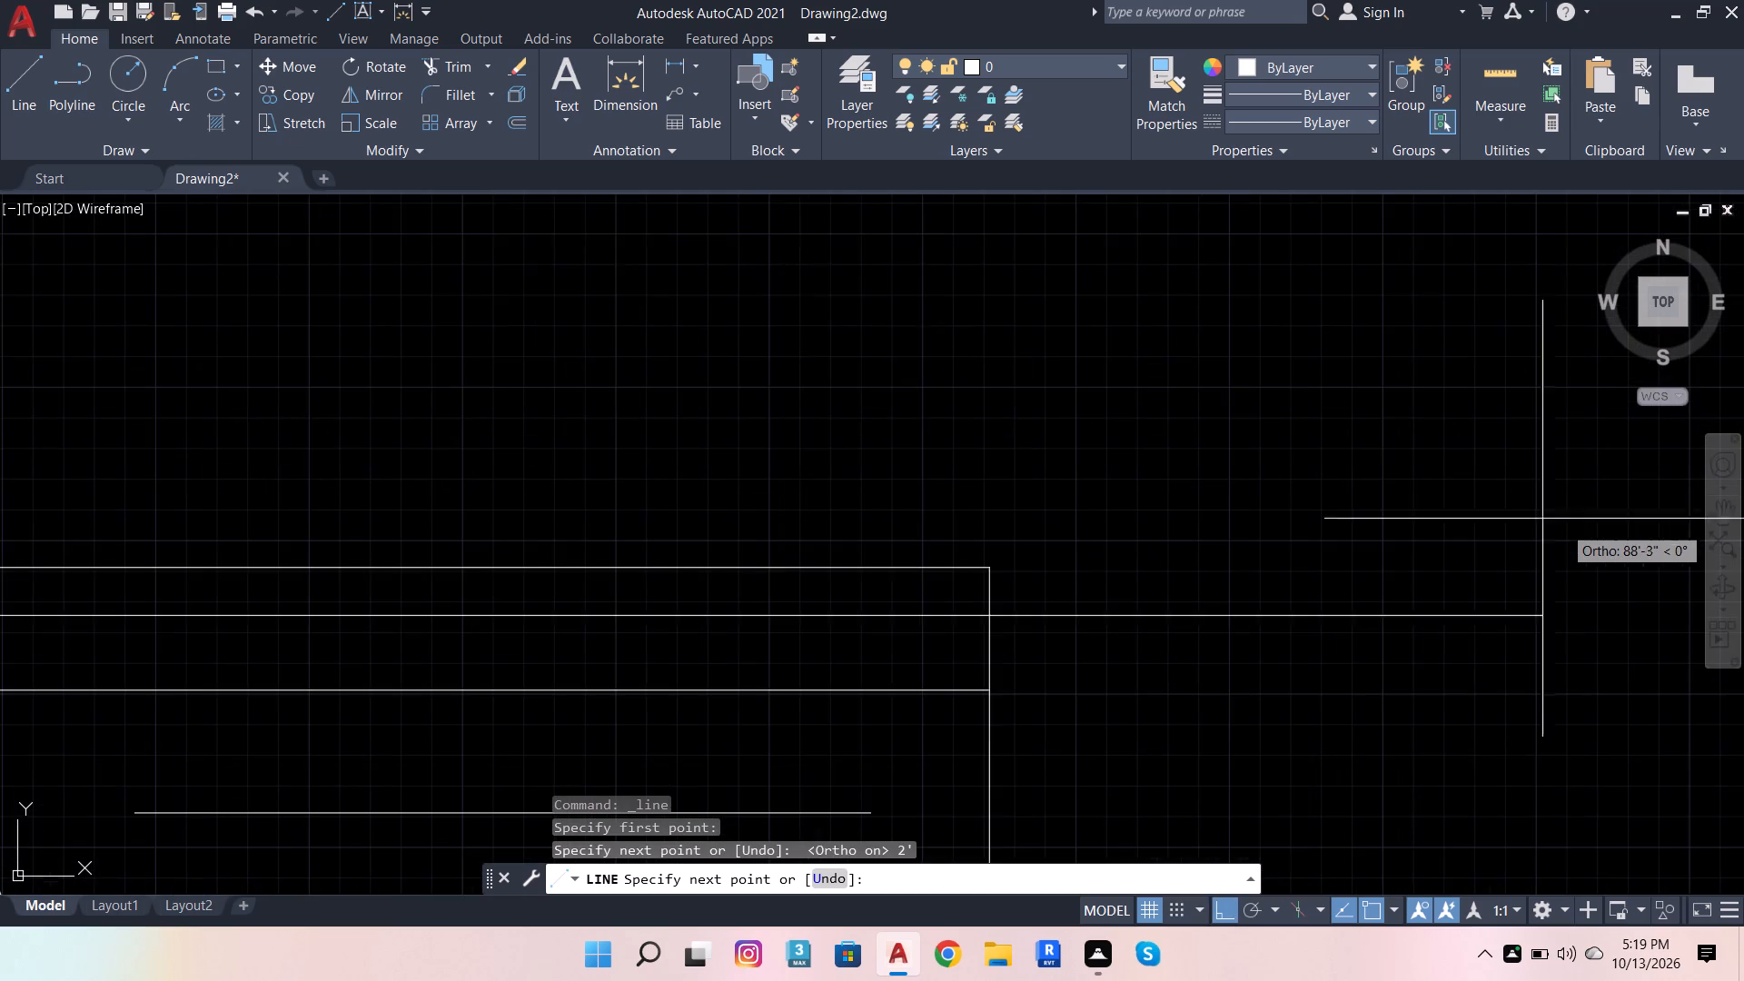
scroll(751, 478, down, 3)
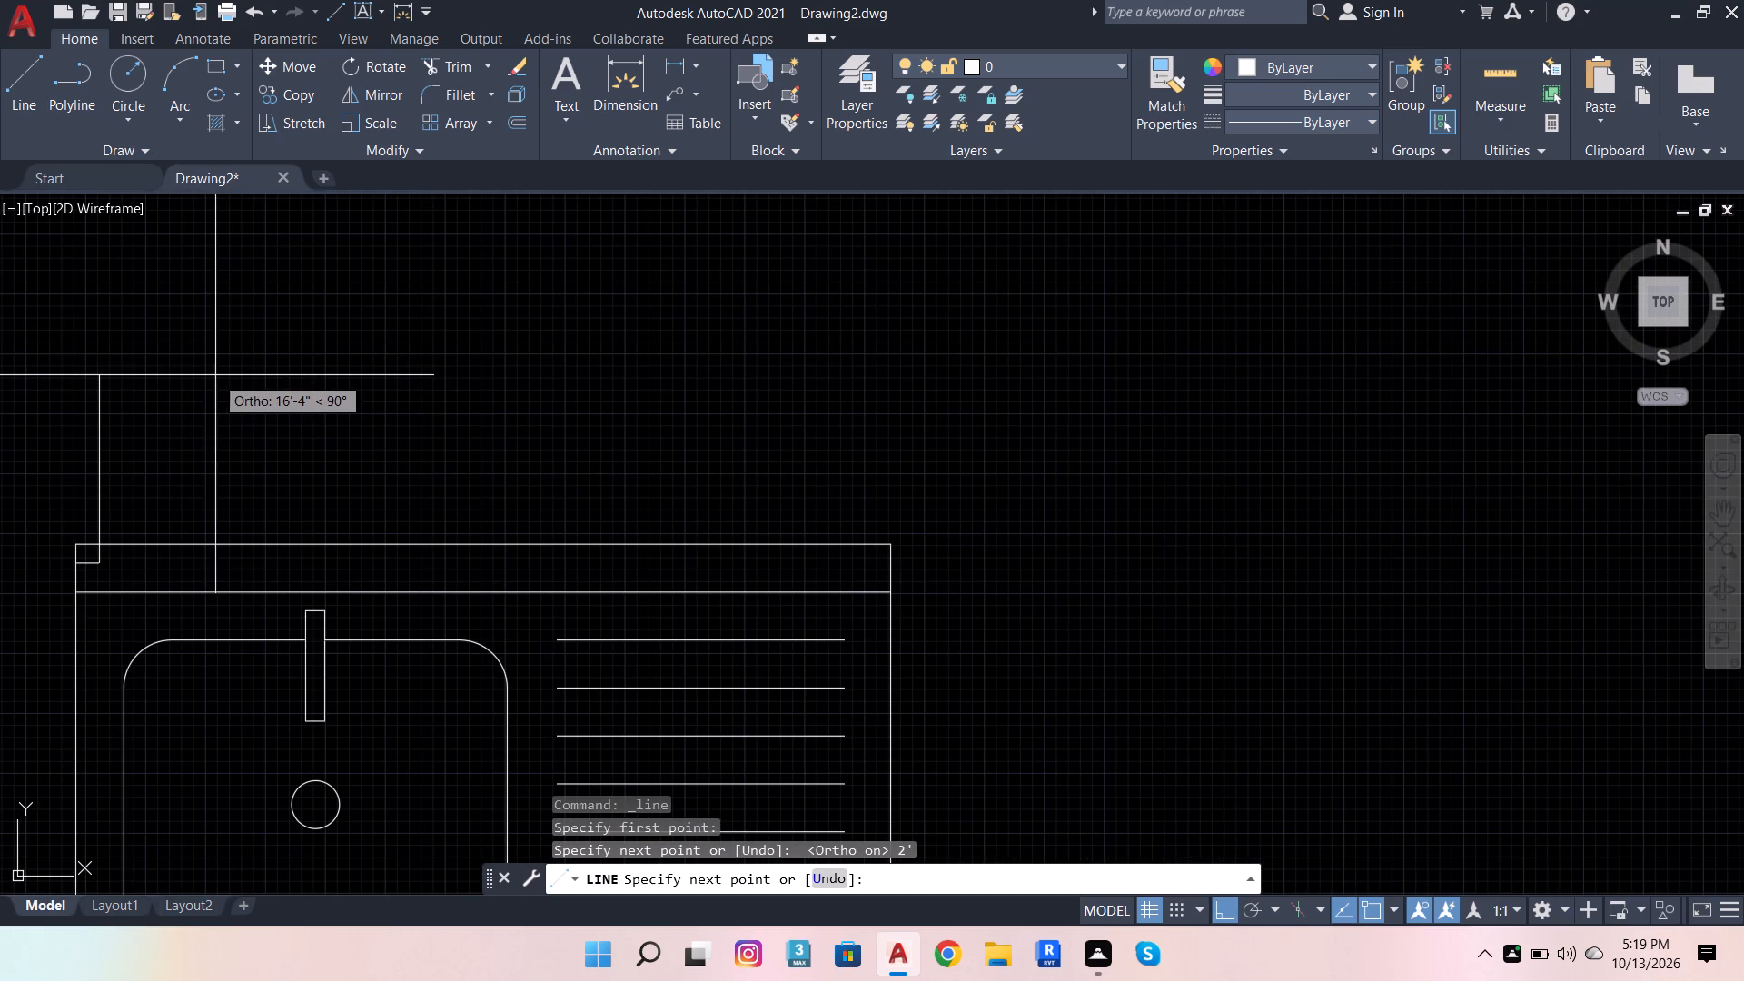
key(space)
Scale the kitchen sink block down roughly about the left end of its horizontal reference line.
click(274, 553)
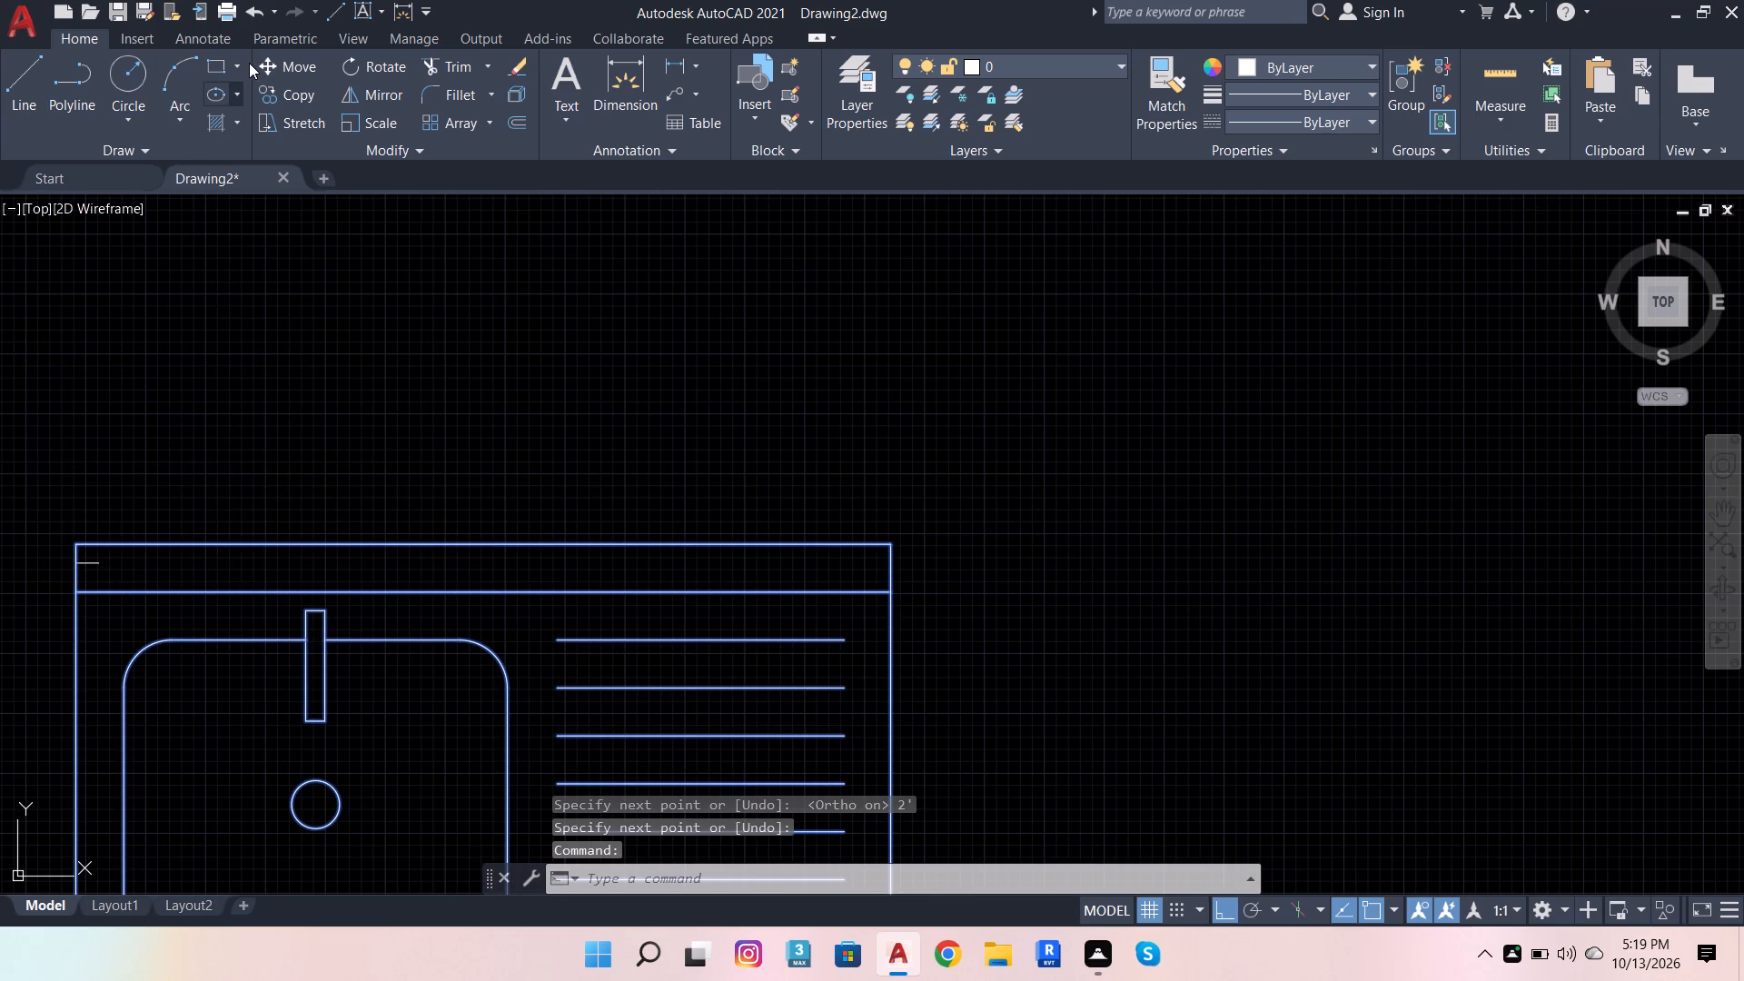
click(359, 126)
scroll(64, 565, up, 1)
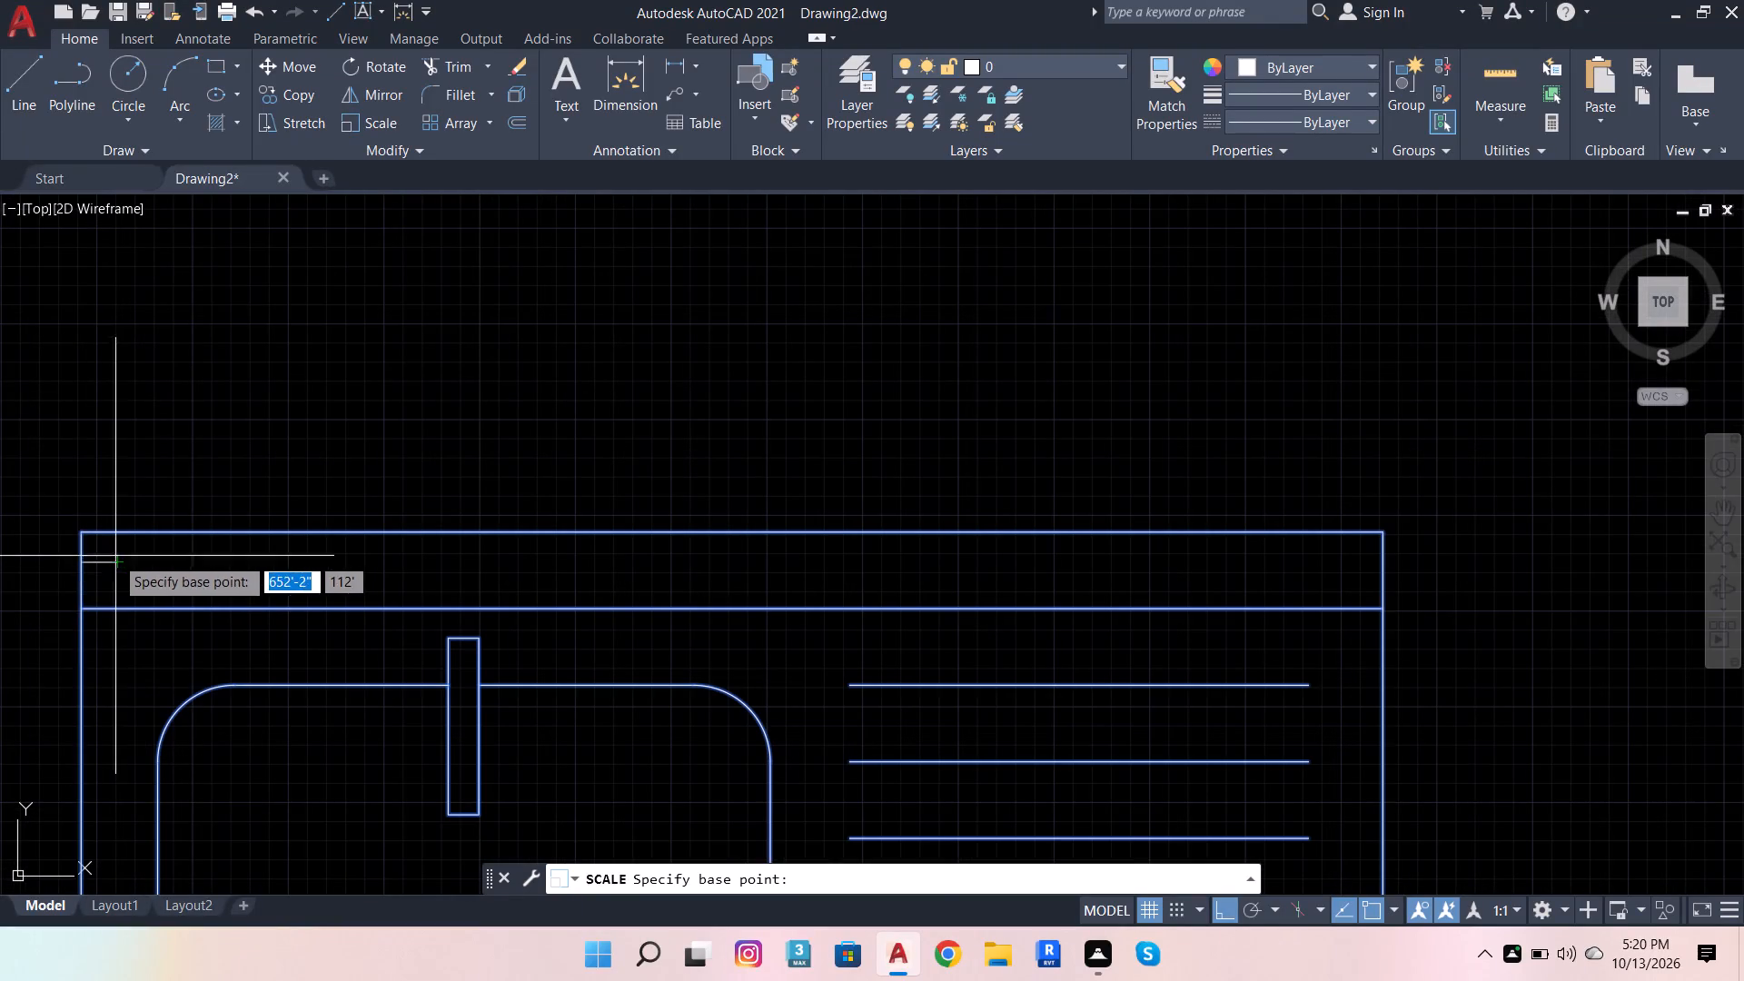
click(77, 556)
scroll(157, 460, down, 4)
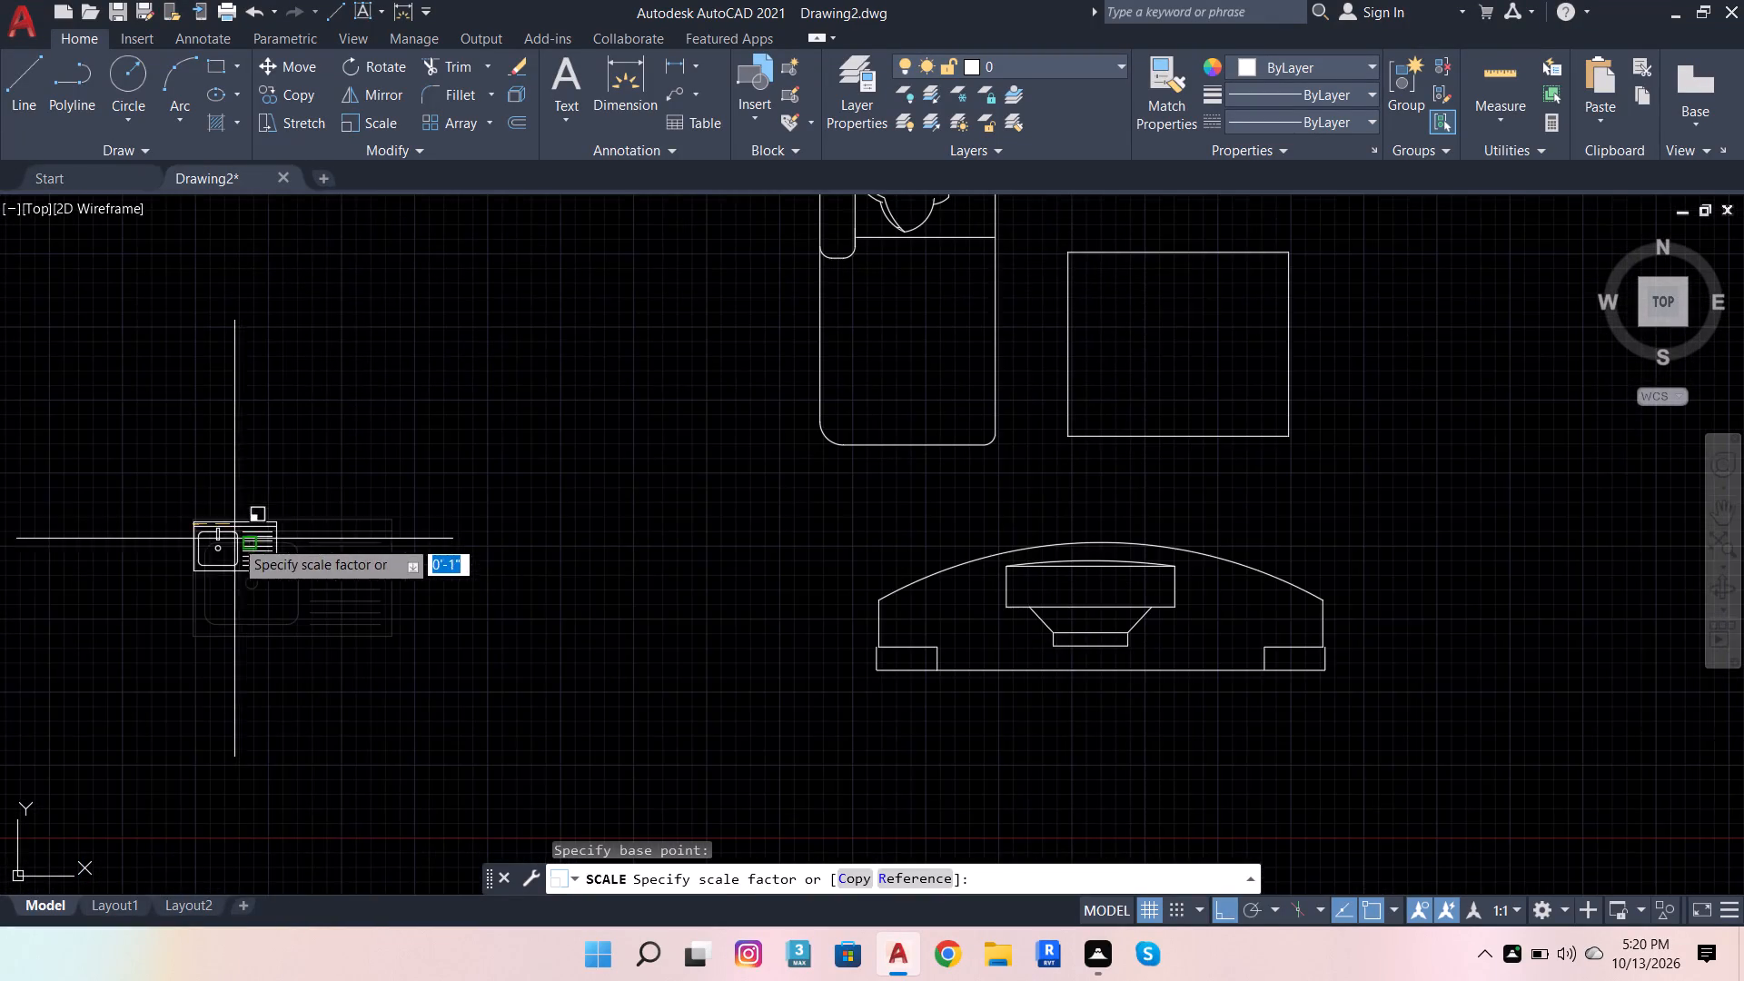
scroll(163, 519, up, 4)
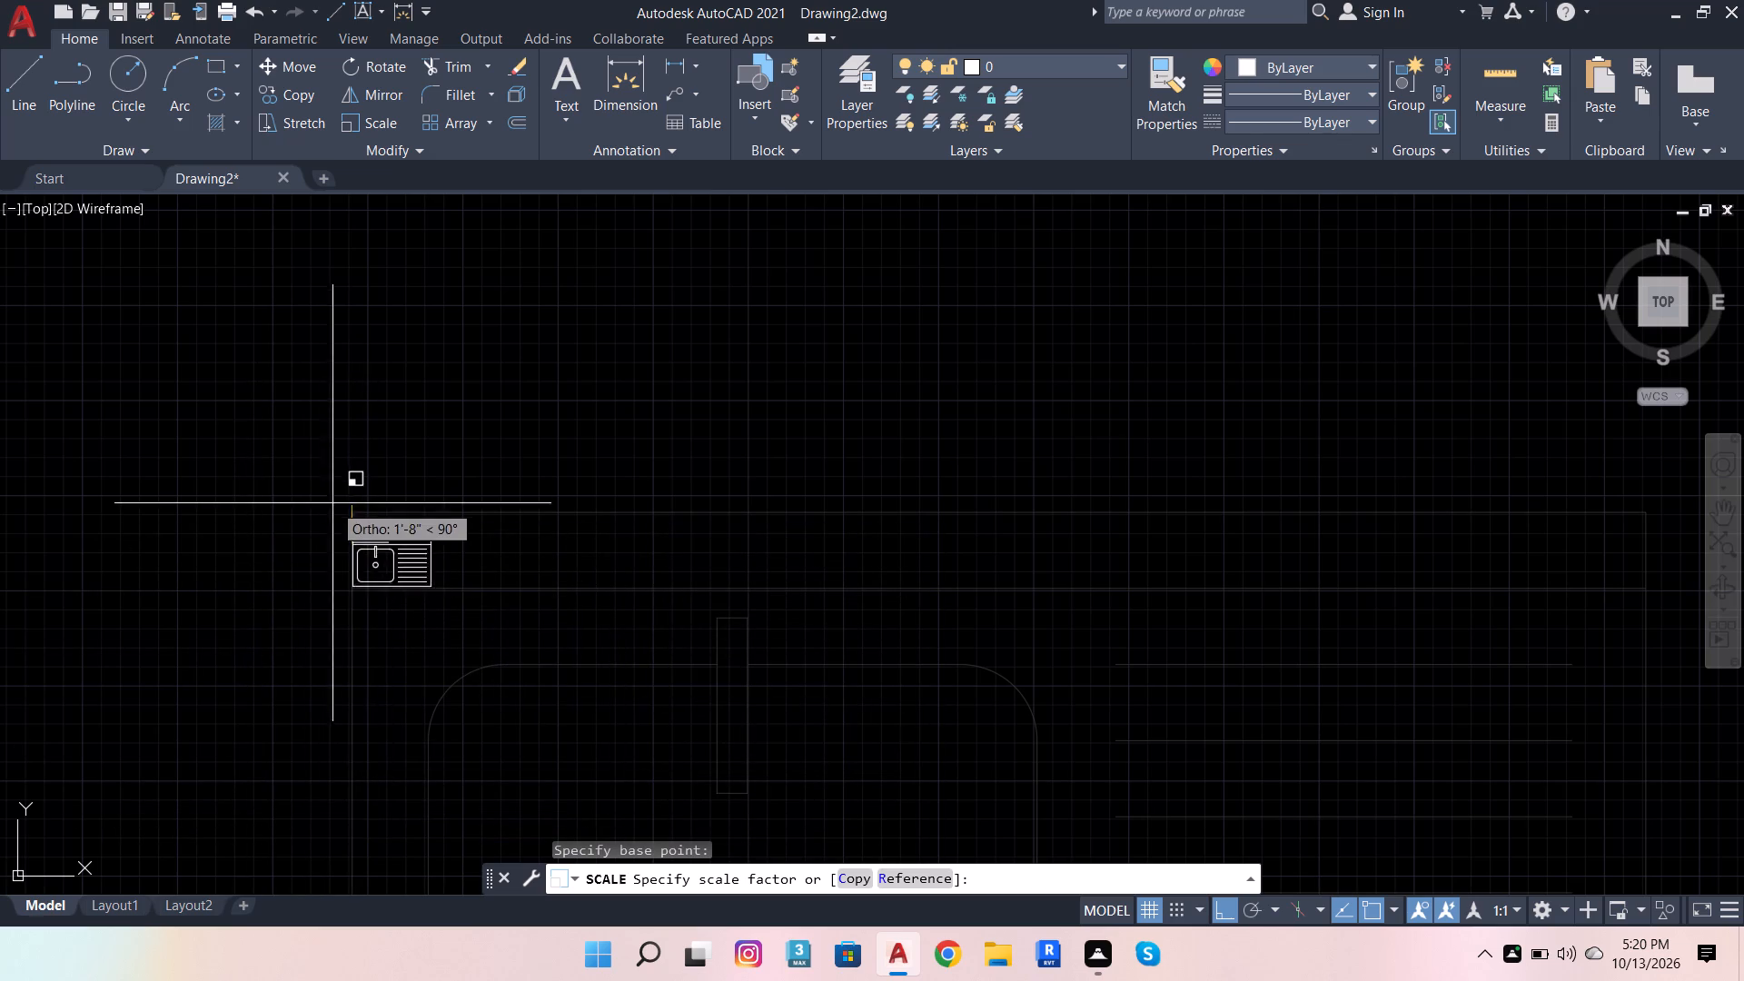
click(300, 524)
Scale the kitchen sink block again about the reference line's left end until its overall width matches the 2' line.
scroll(332, 564, up, 3)
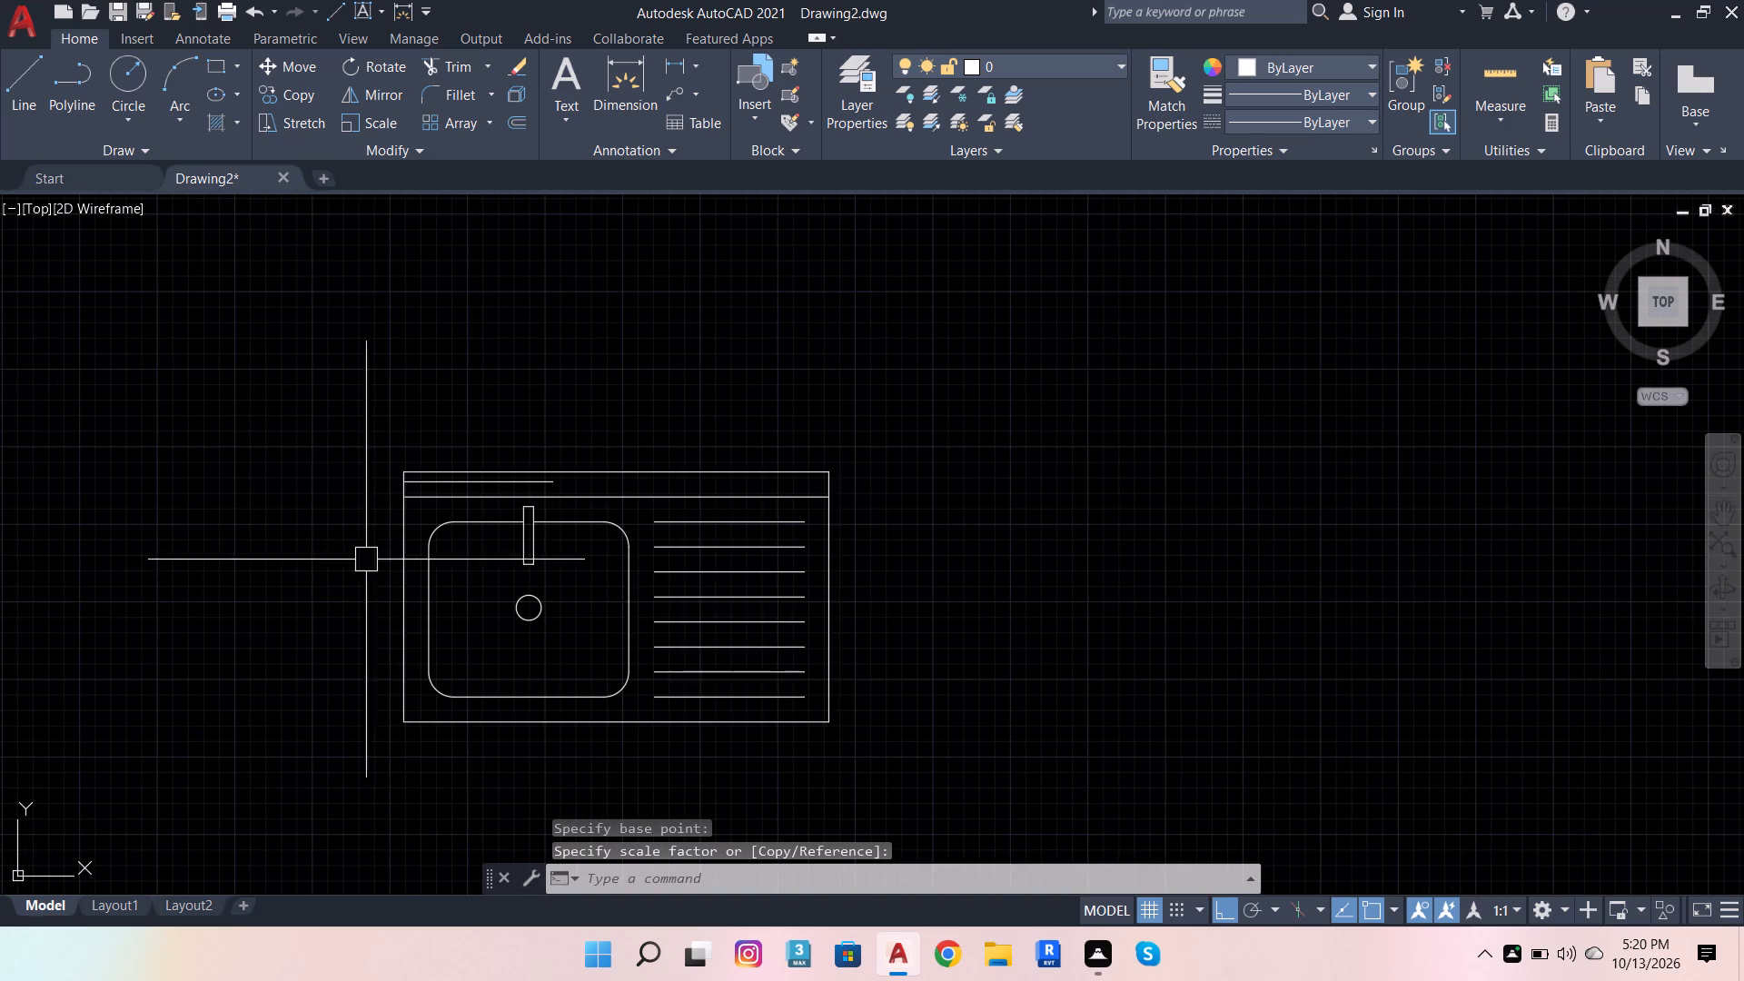
click(419, 548)
key(s)
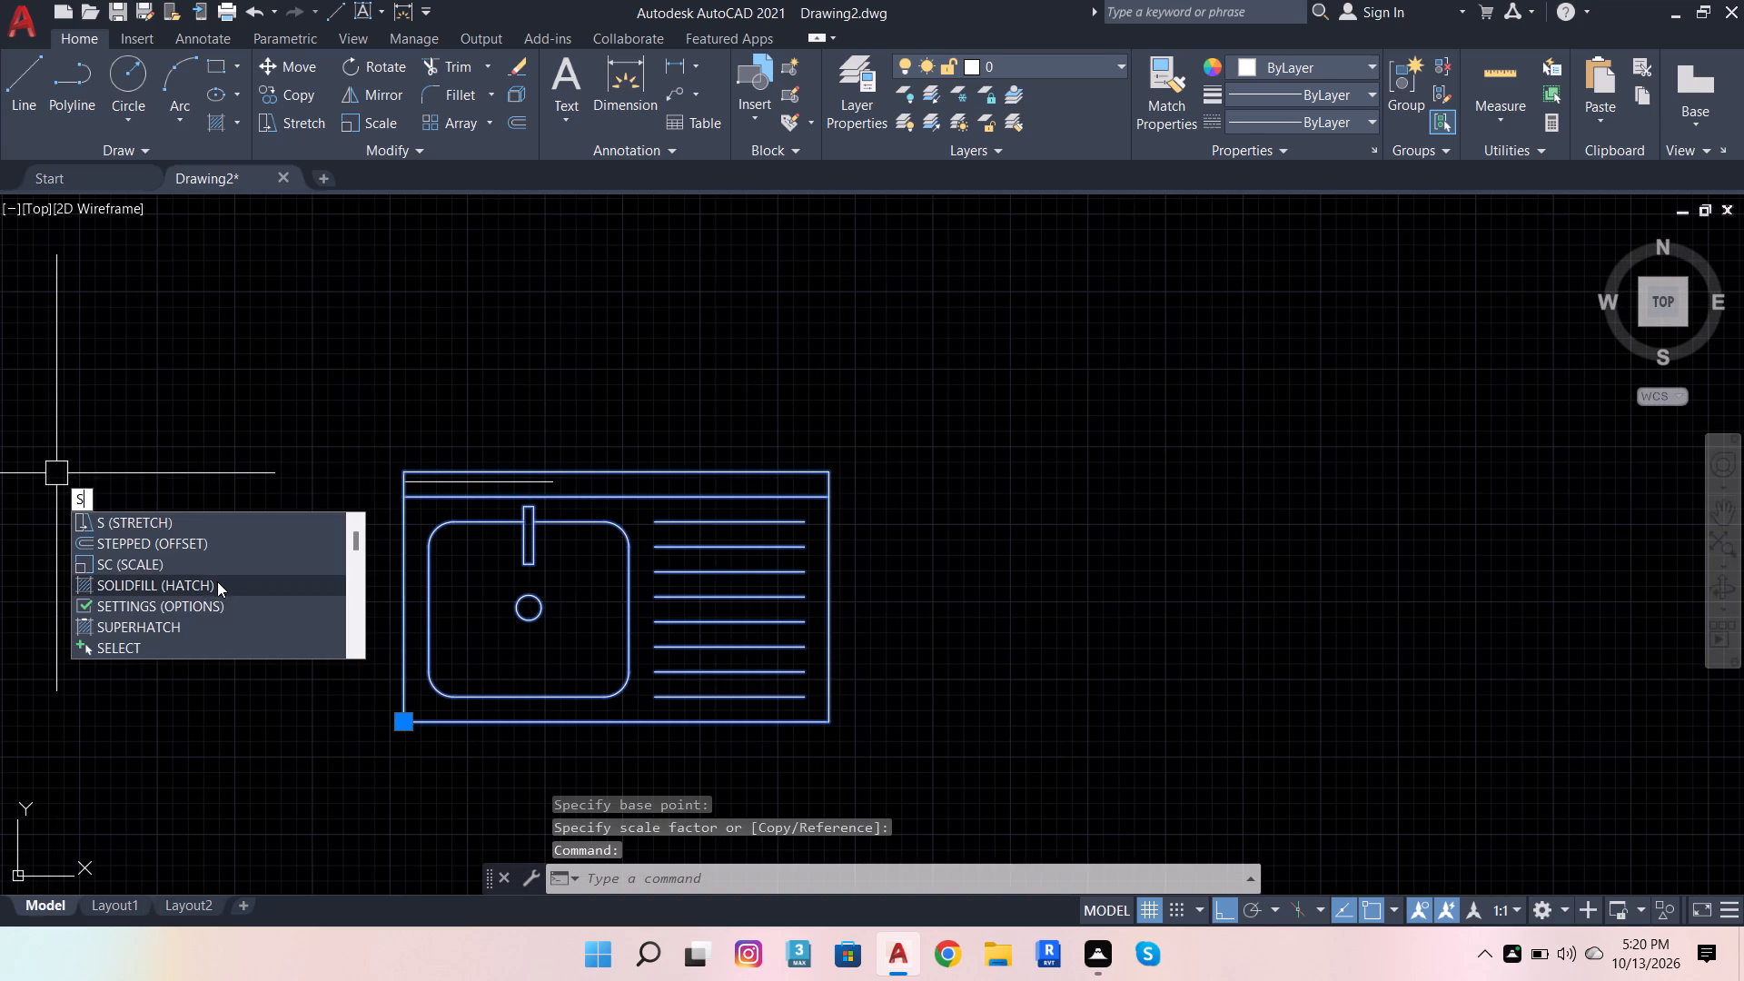
click(237, 556)
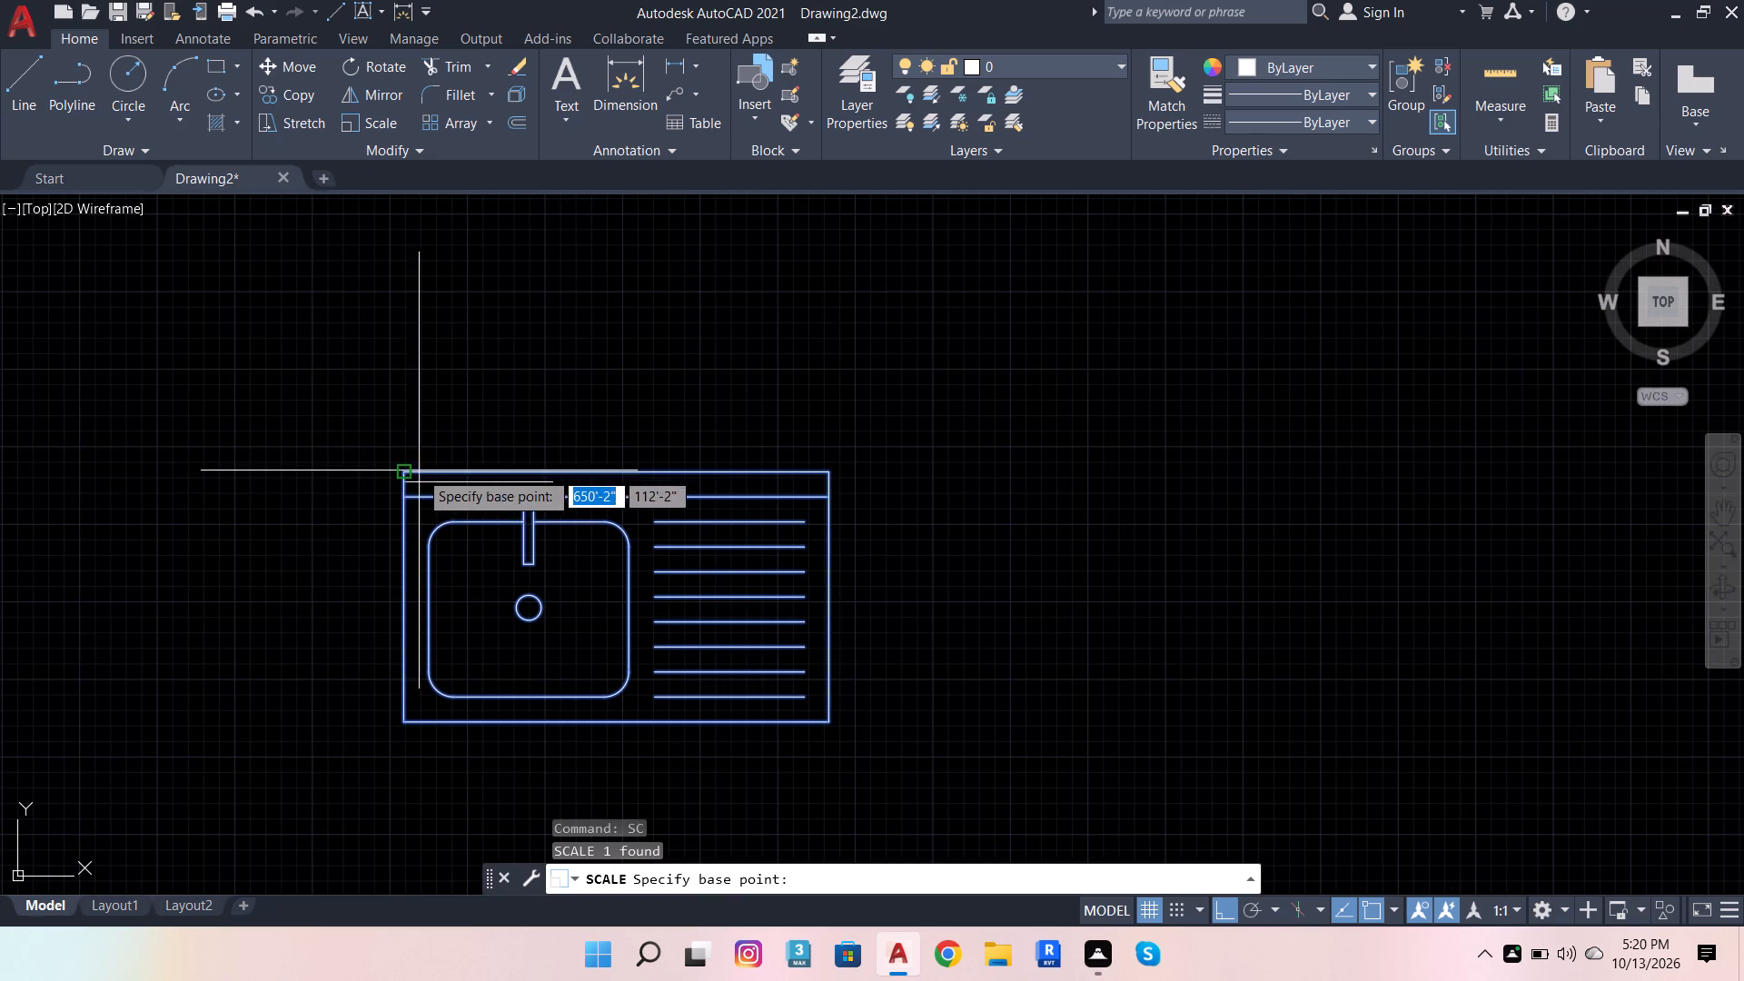
click(408, 487)
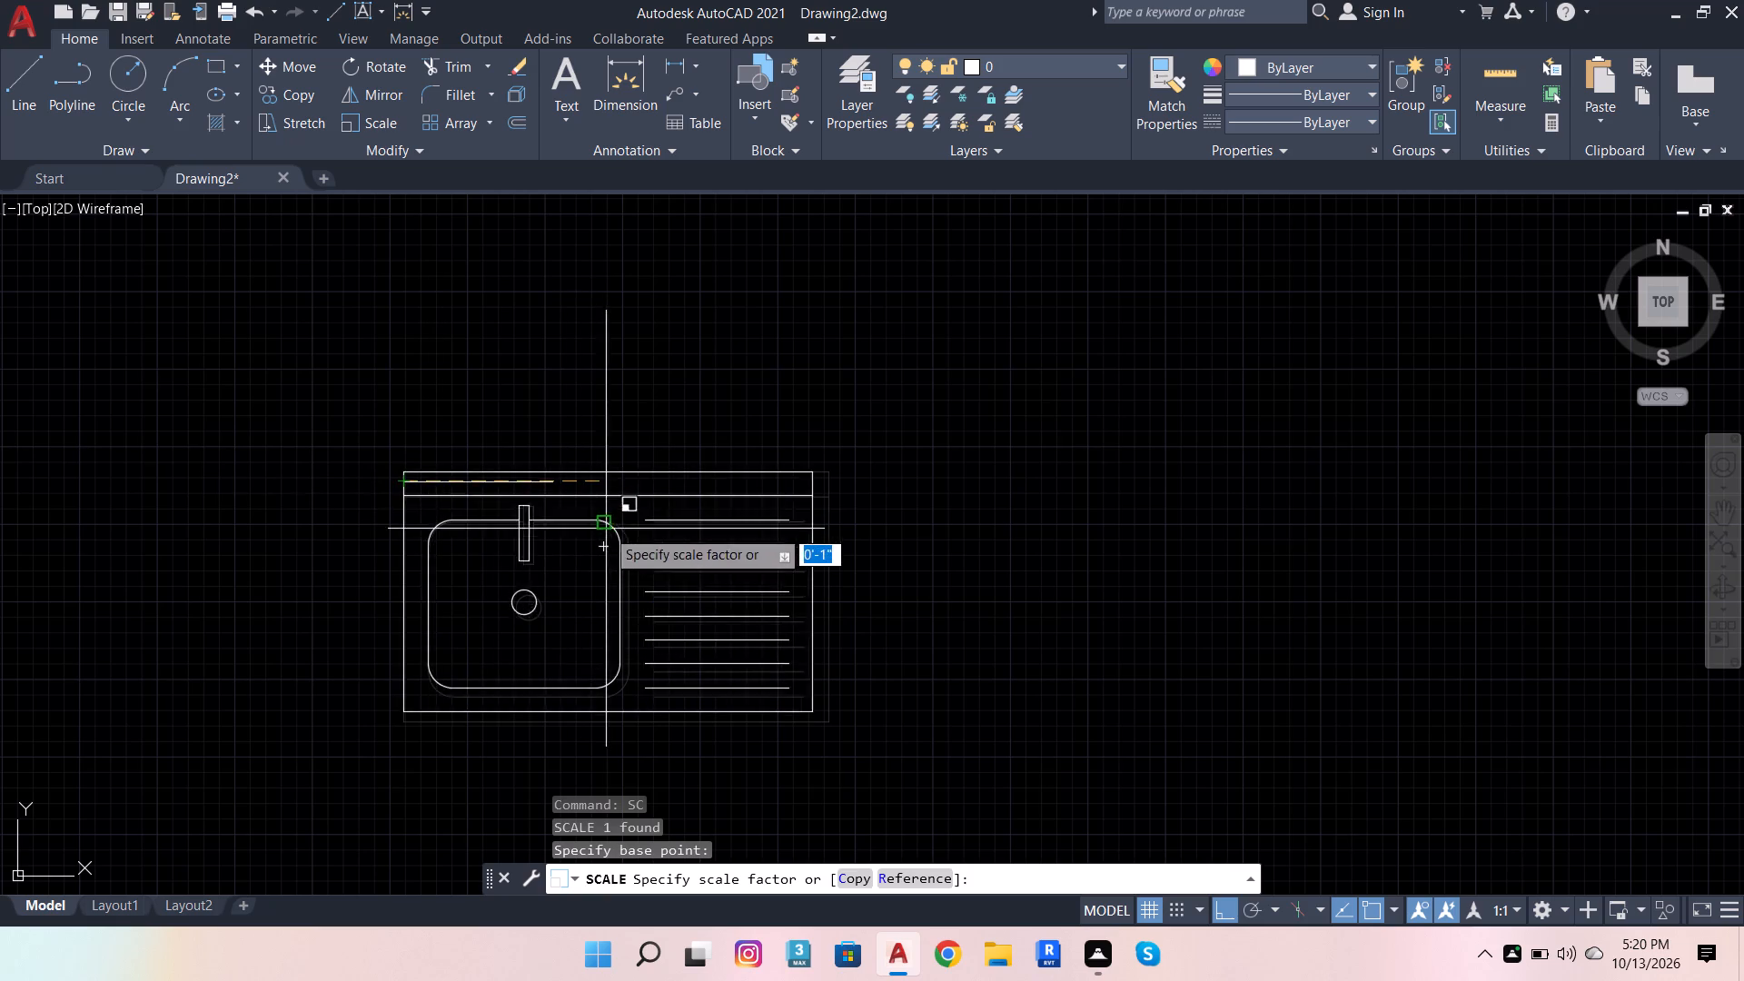
scroll(474, 526, up, 2)
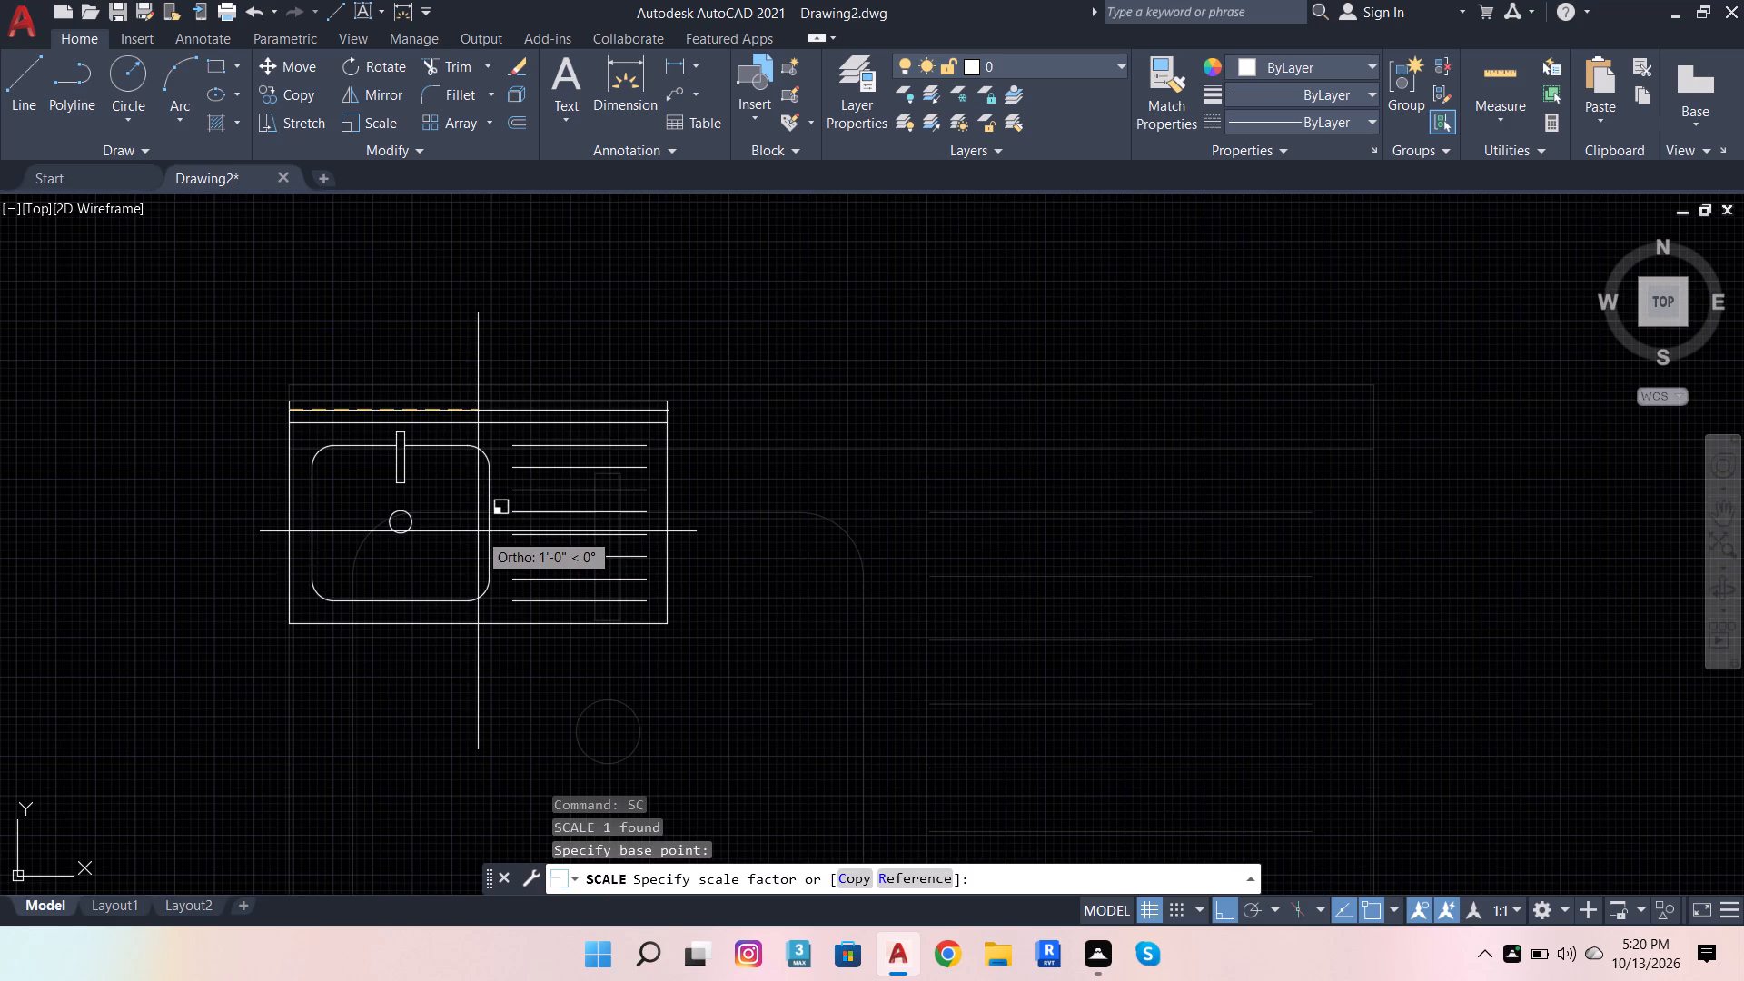
click(479, 533)
Delete the horizontal reference line in the kitchen sink block's top strip.
scroll(608, 400, up, 2)
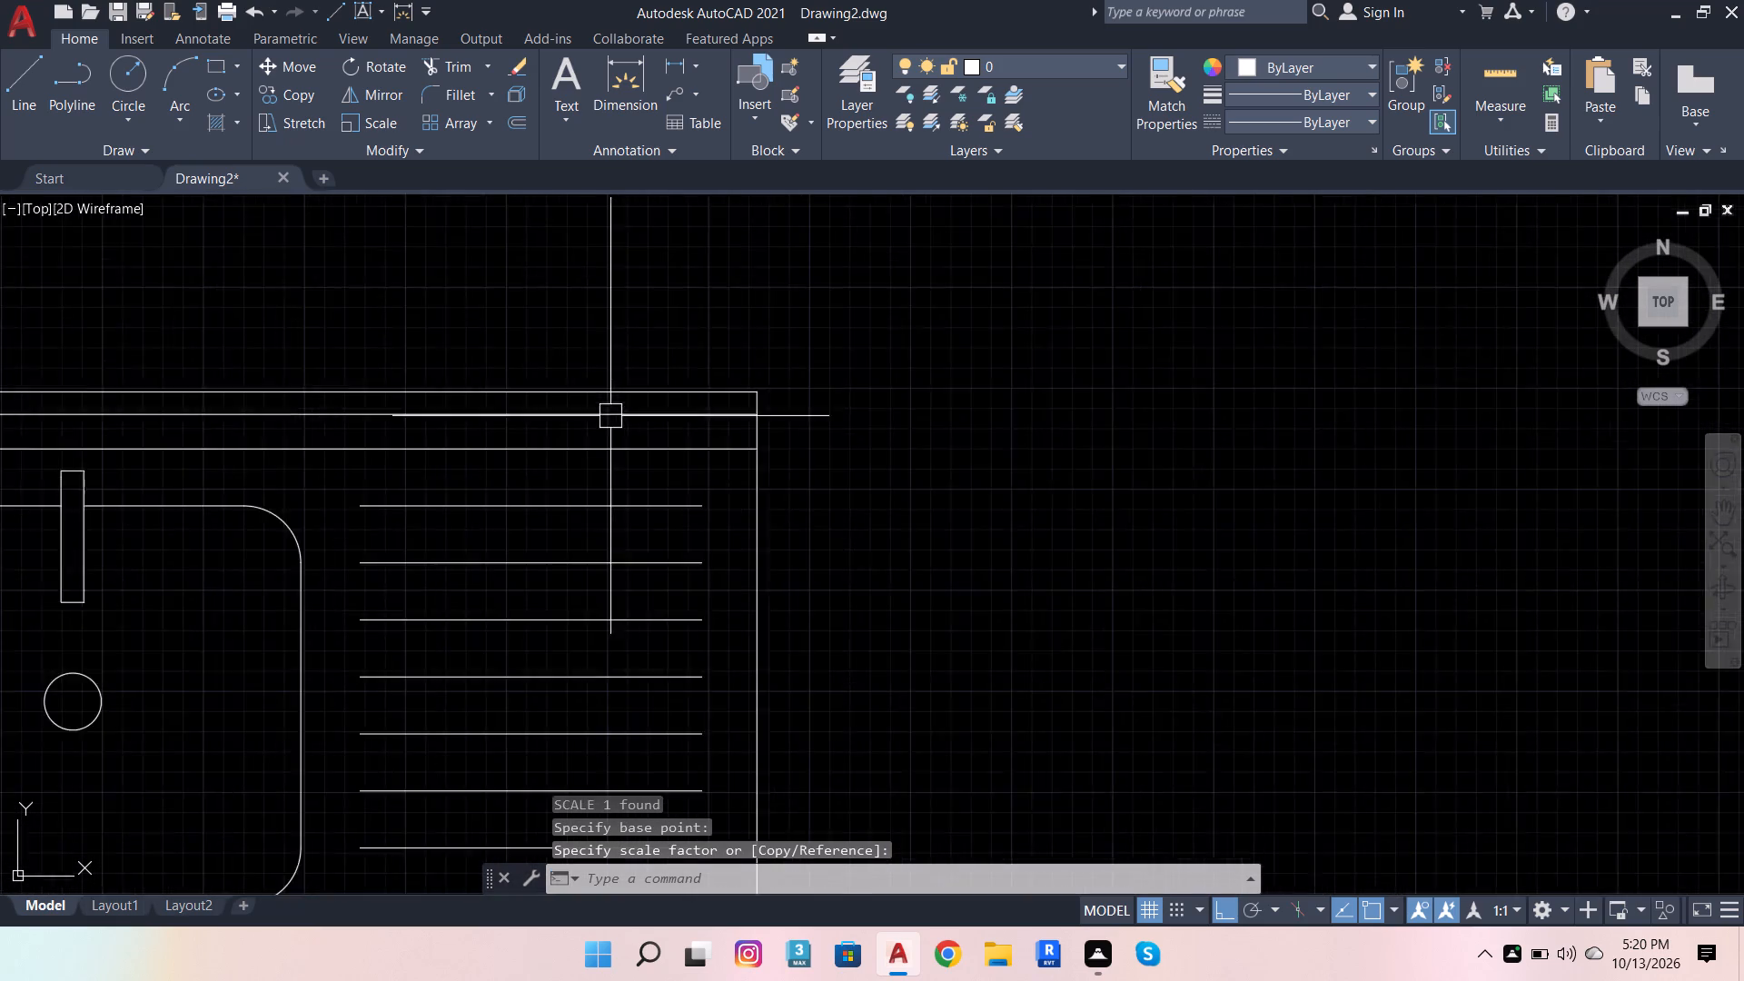
scroll(610, 418, up, 1)
click(633, 404)
key(Delete)
Move the scaled kitchen sink block horizontally to just right of the floor plan reference image, above the other scaled blocks.
scroll(374, 401, down, 2)
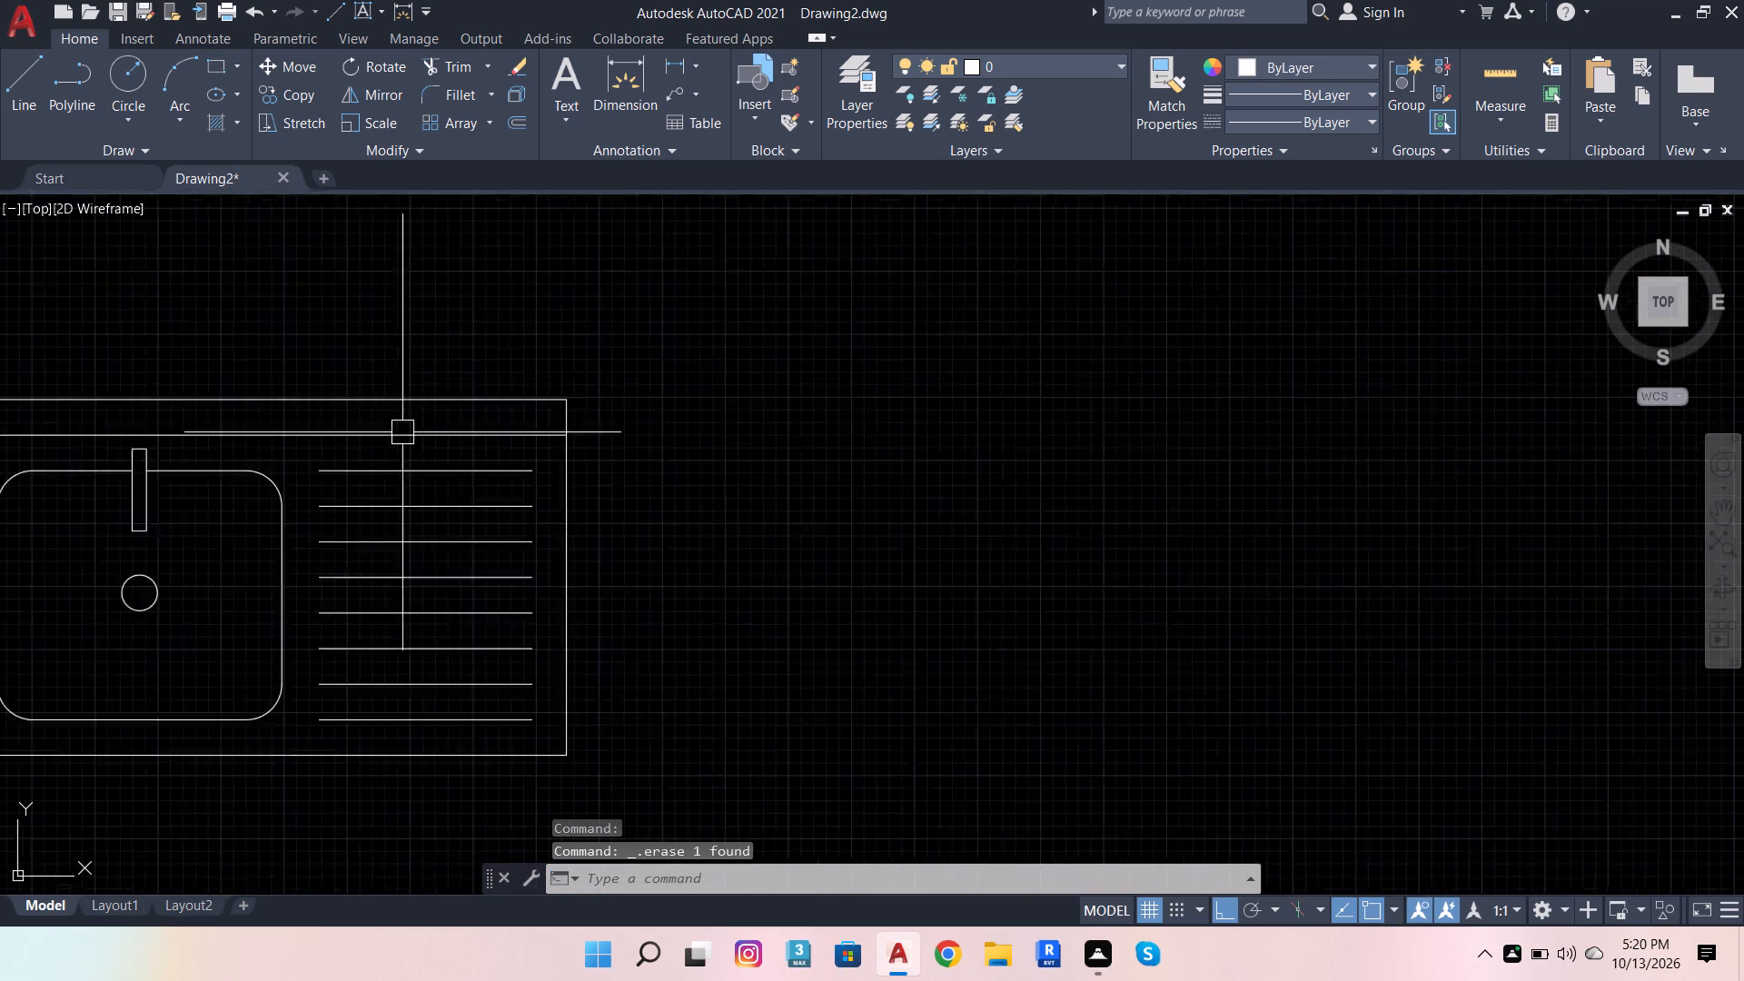
scroll(402, 432, down, 3)
scroll(439, 585, down, 2)
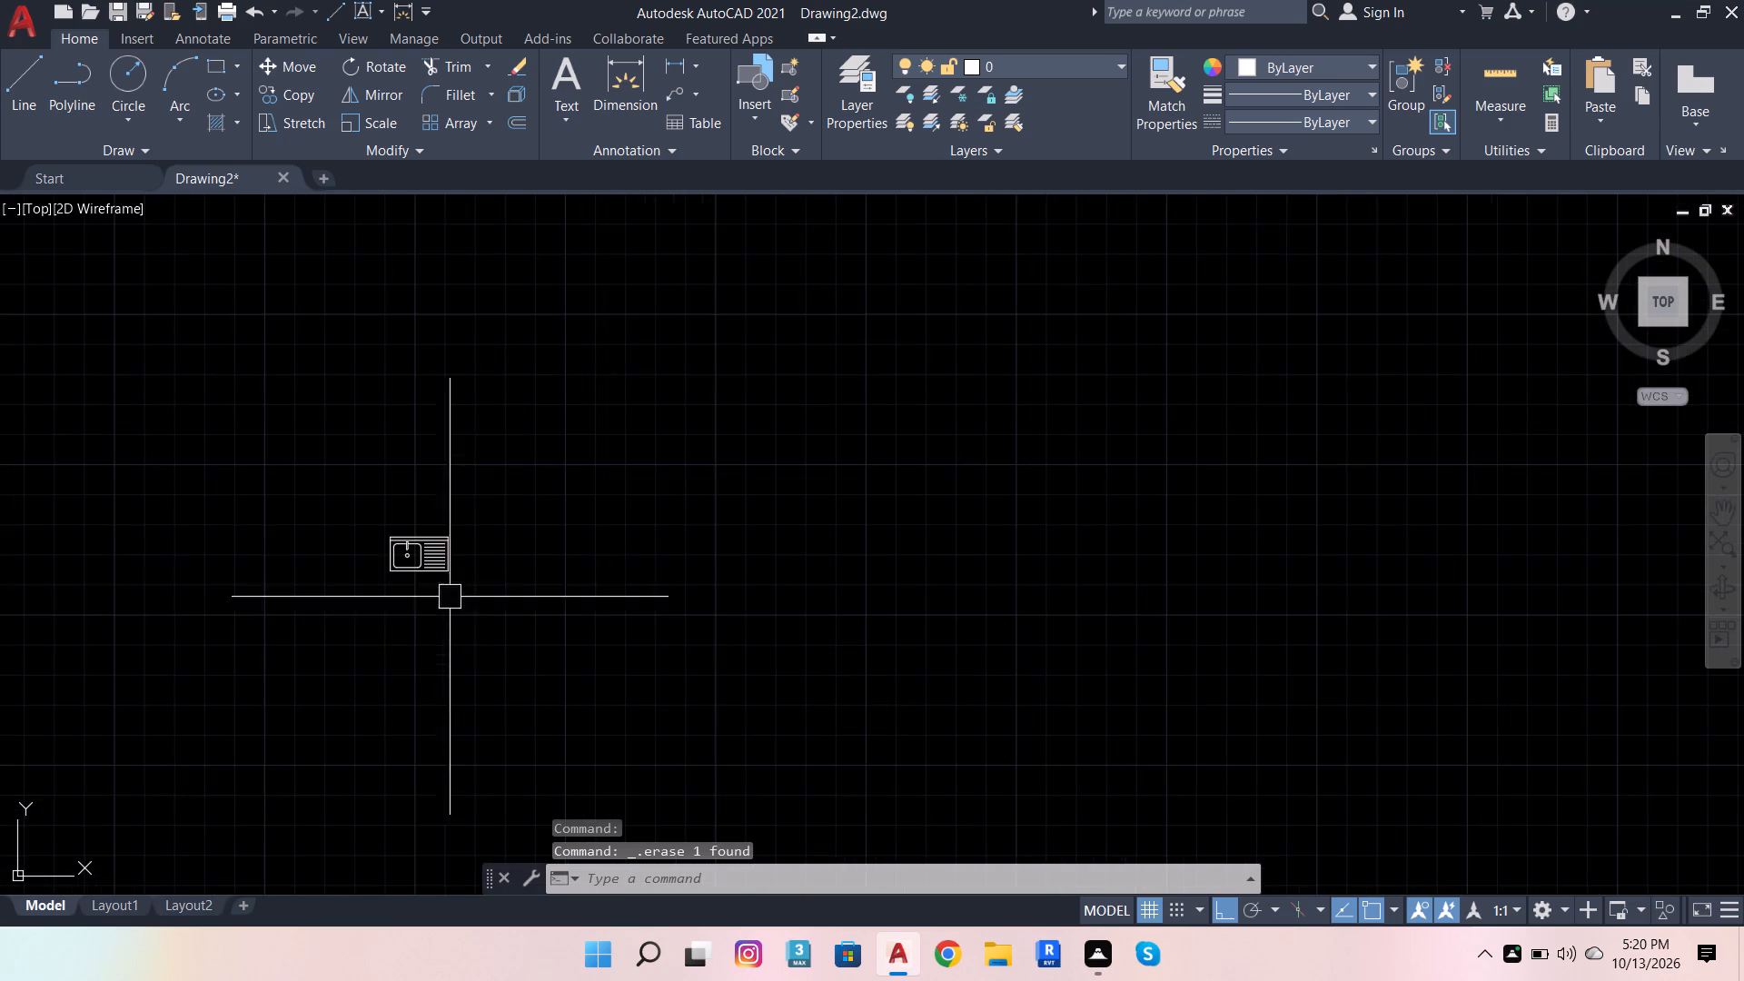
scroll(451, 598, down, 2)
scroll(567, 498, down, 2)
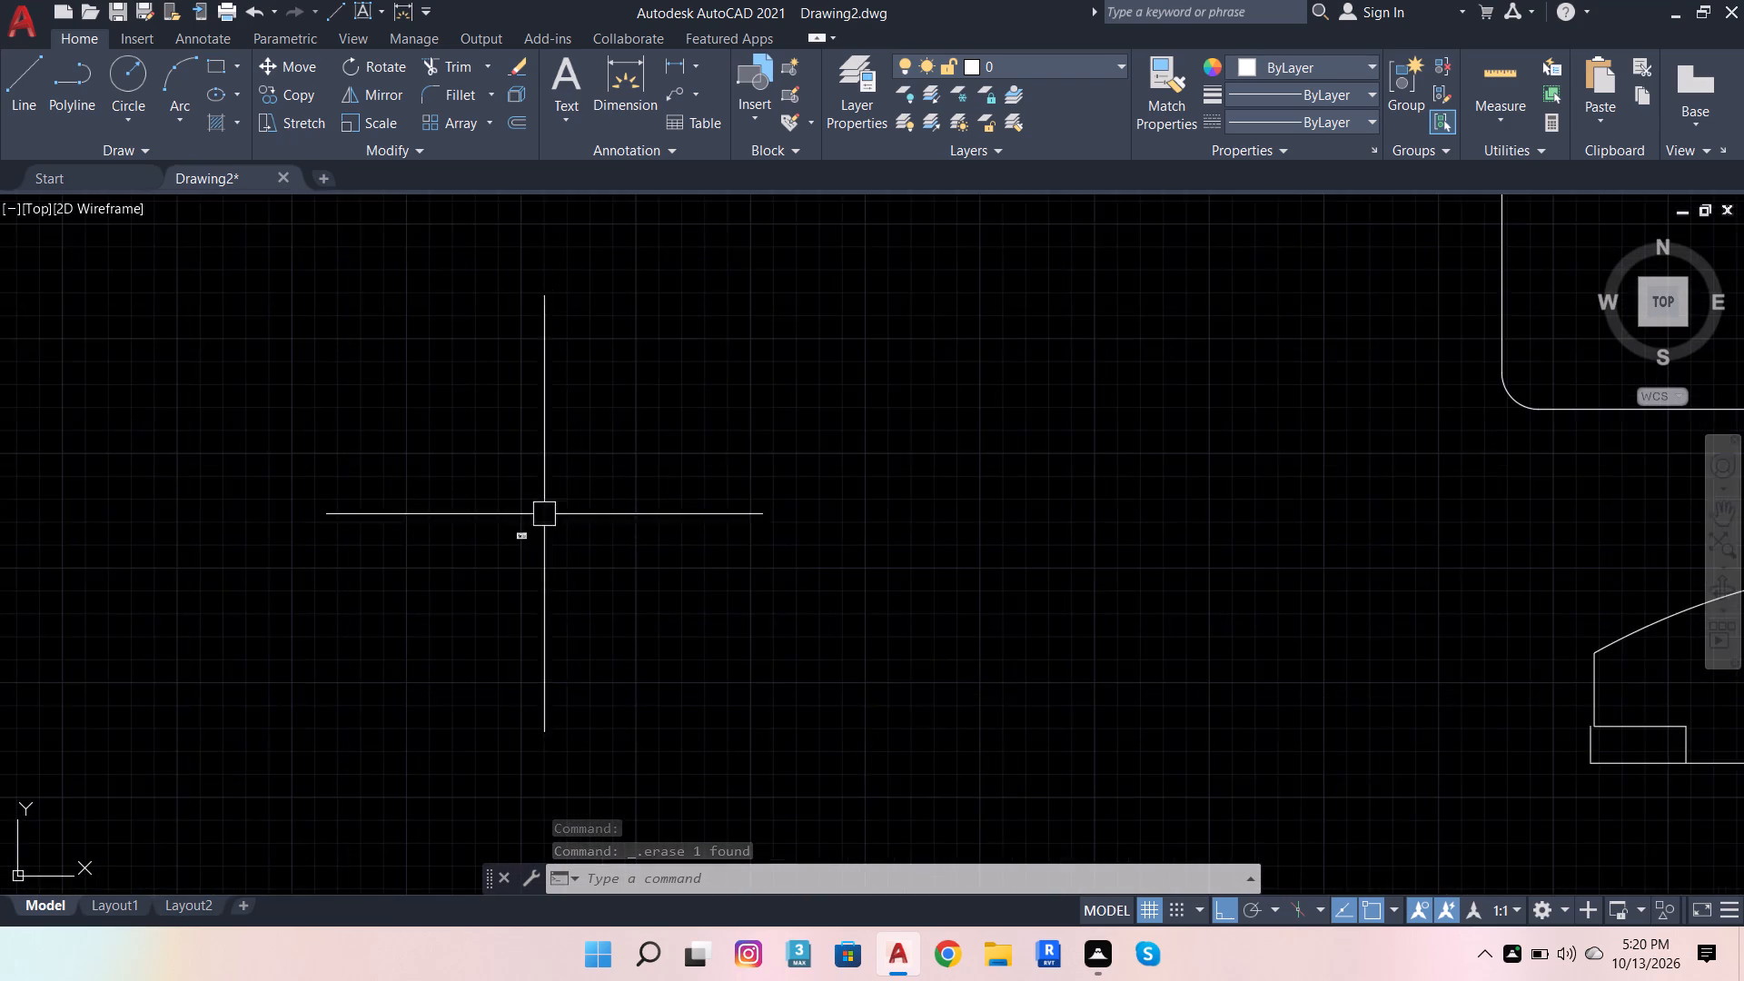
scroll(542, 518, down, 1)
click(522, 551)
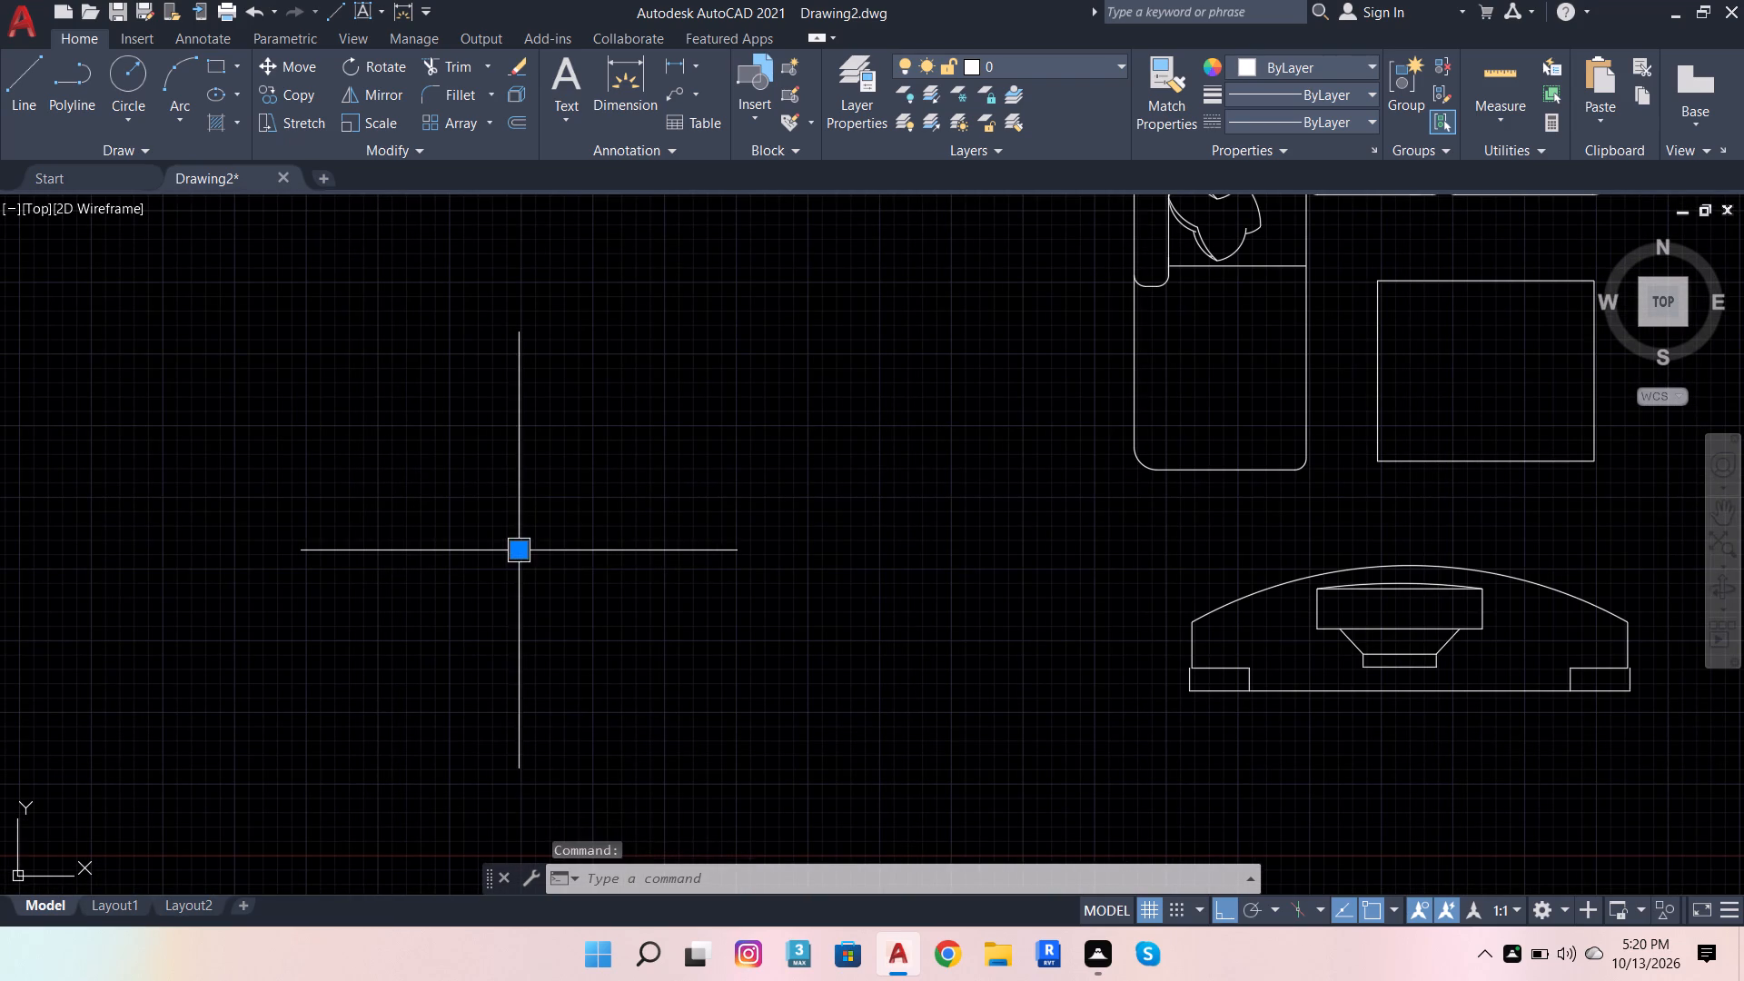
scroll(790, 574, down, 3)
key(m)
key(space)
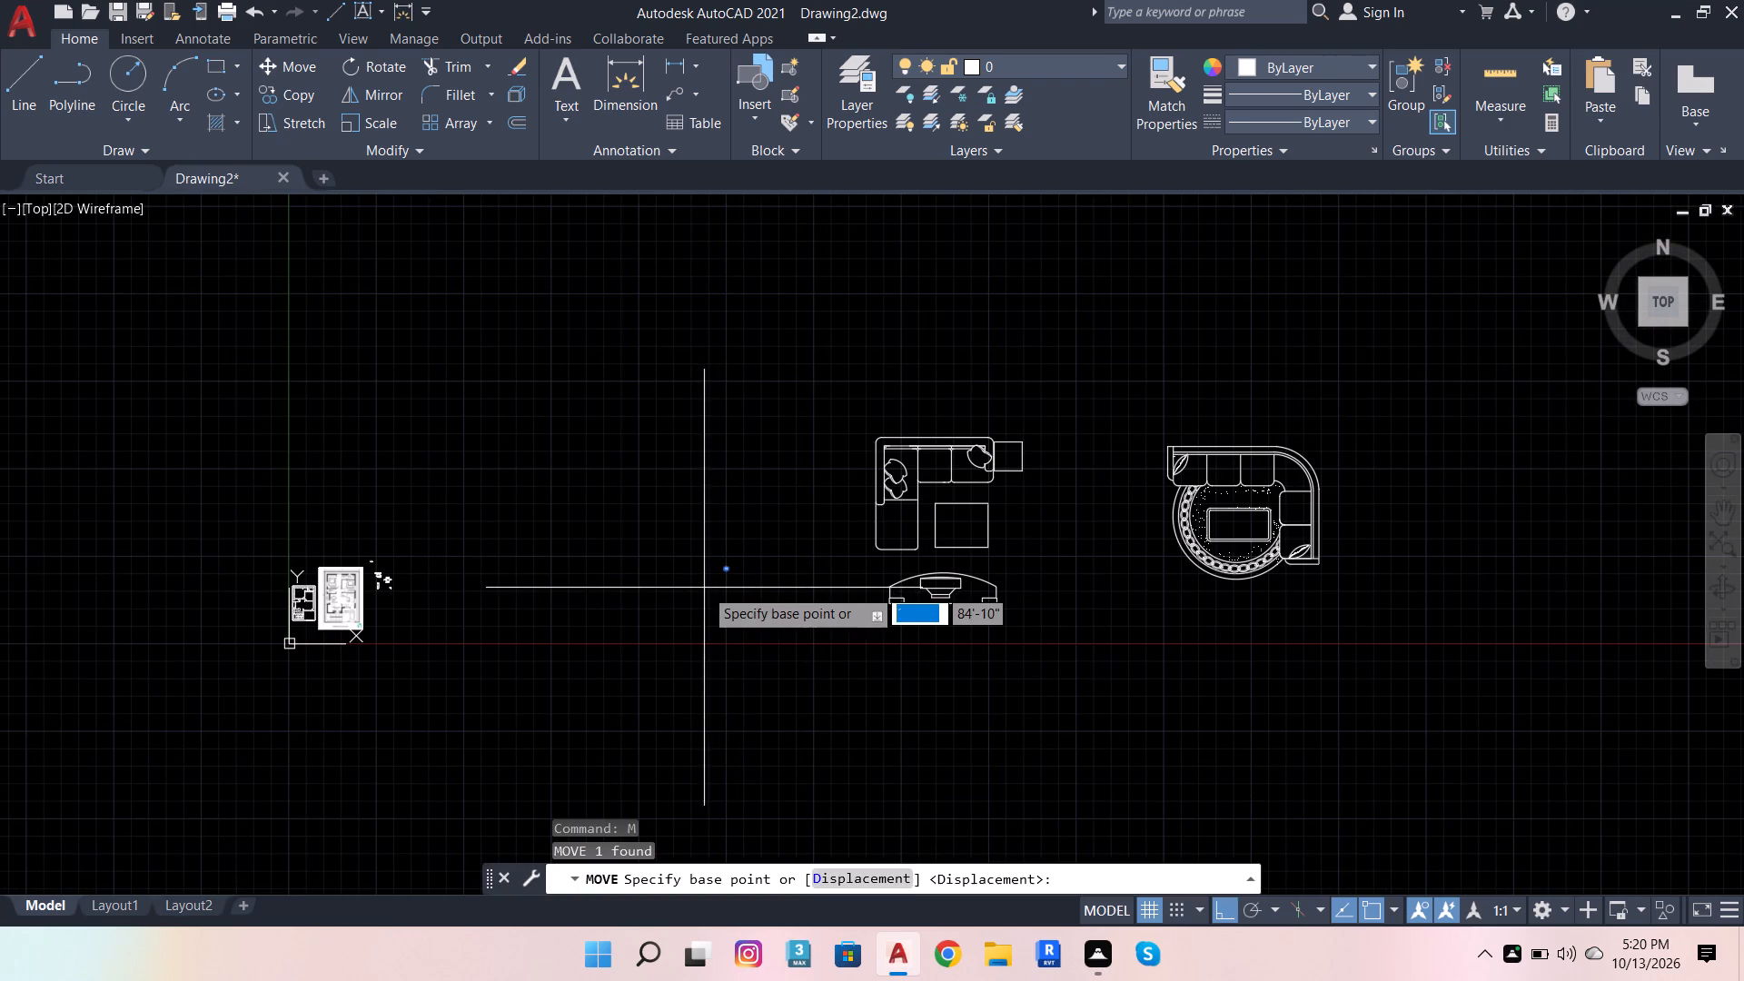
click(726, 573)
scroll(360, 559, up, 3)
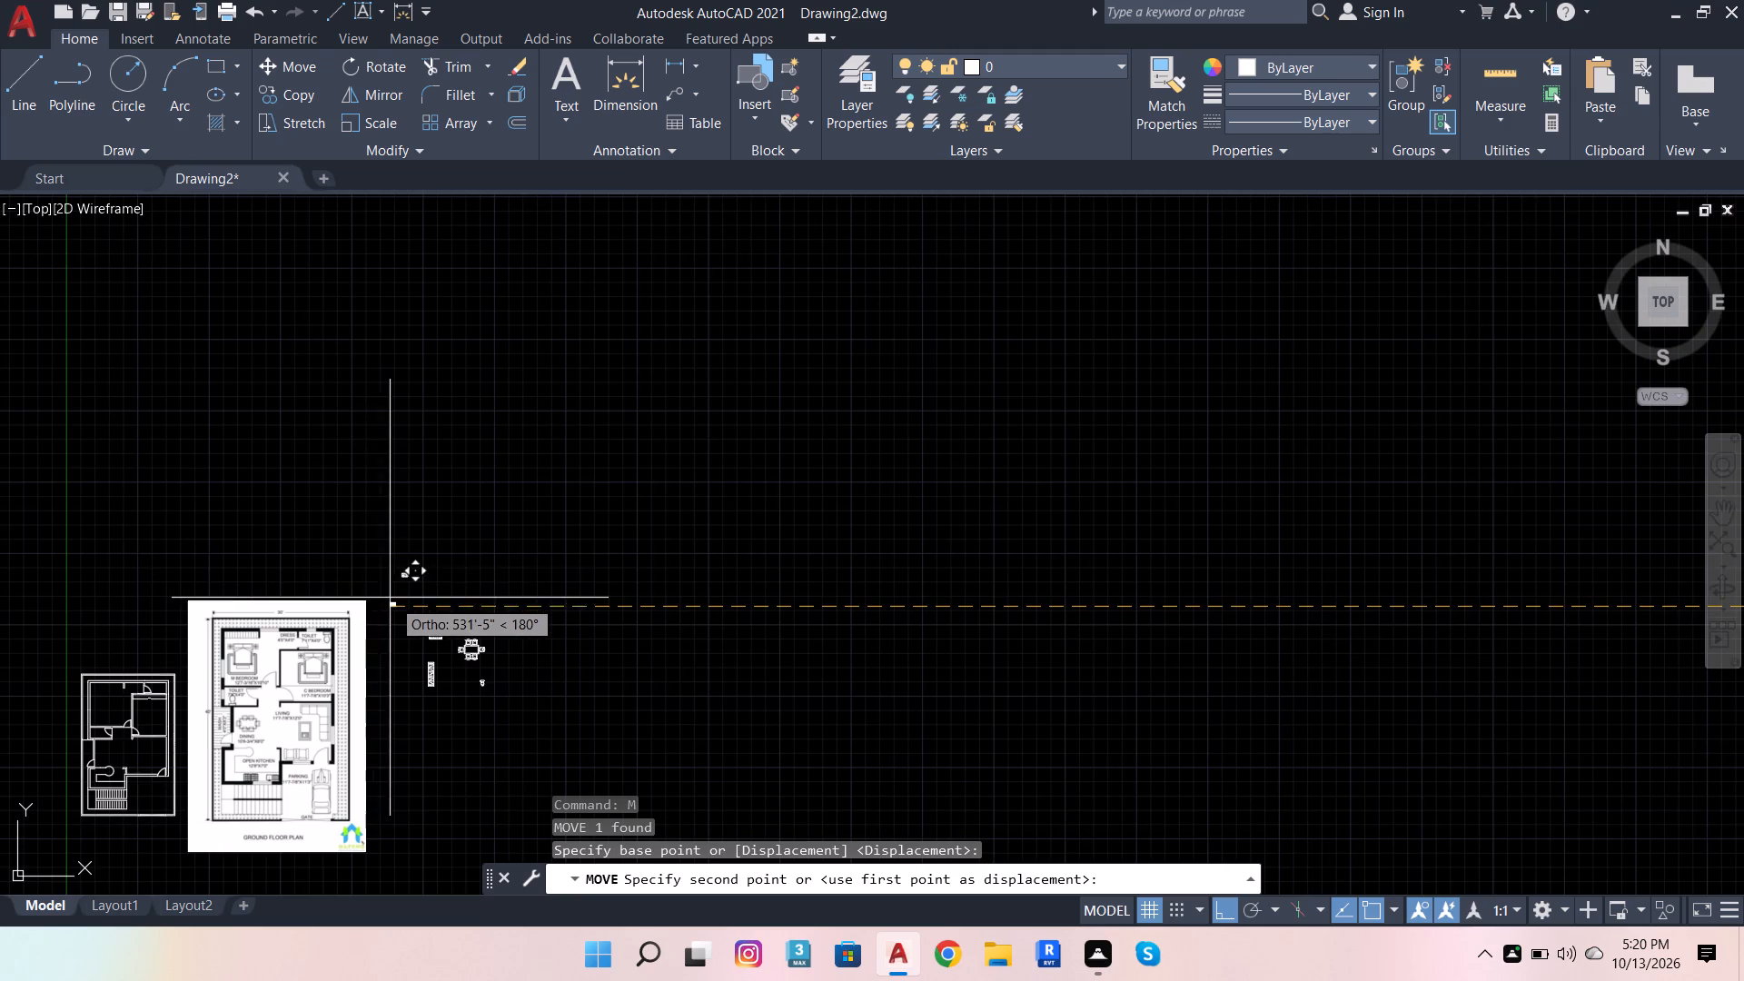
scroll(392, 600, up, 3)
click(493, 615)
Scale the L-shaped sofa set down about its reference line's left end until the first back cushion's width matches that line.
scroll(423, 627, down, 4)
scroll(703, 621, down, 2)
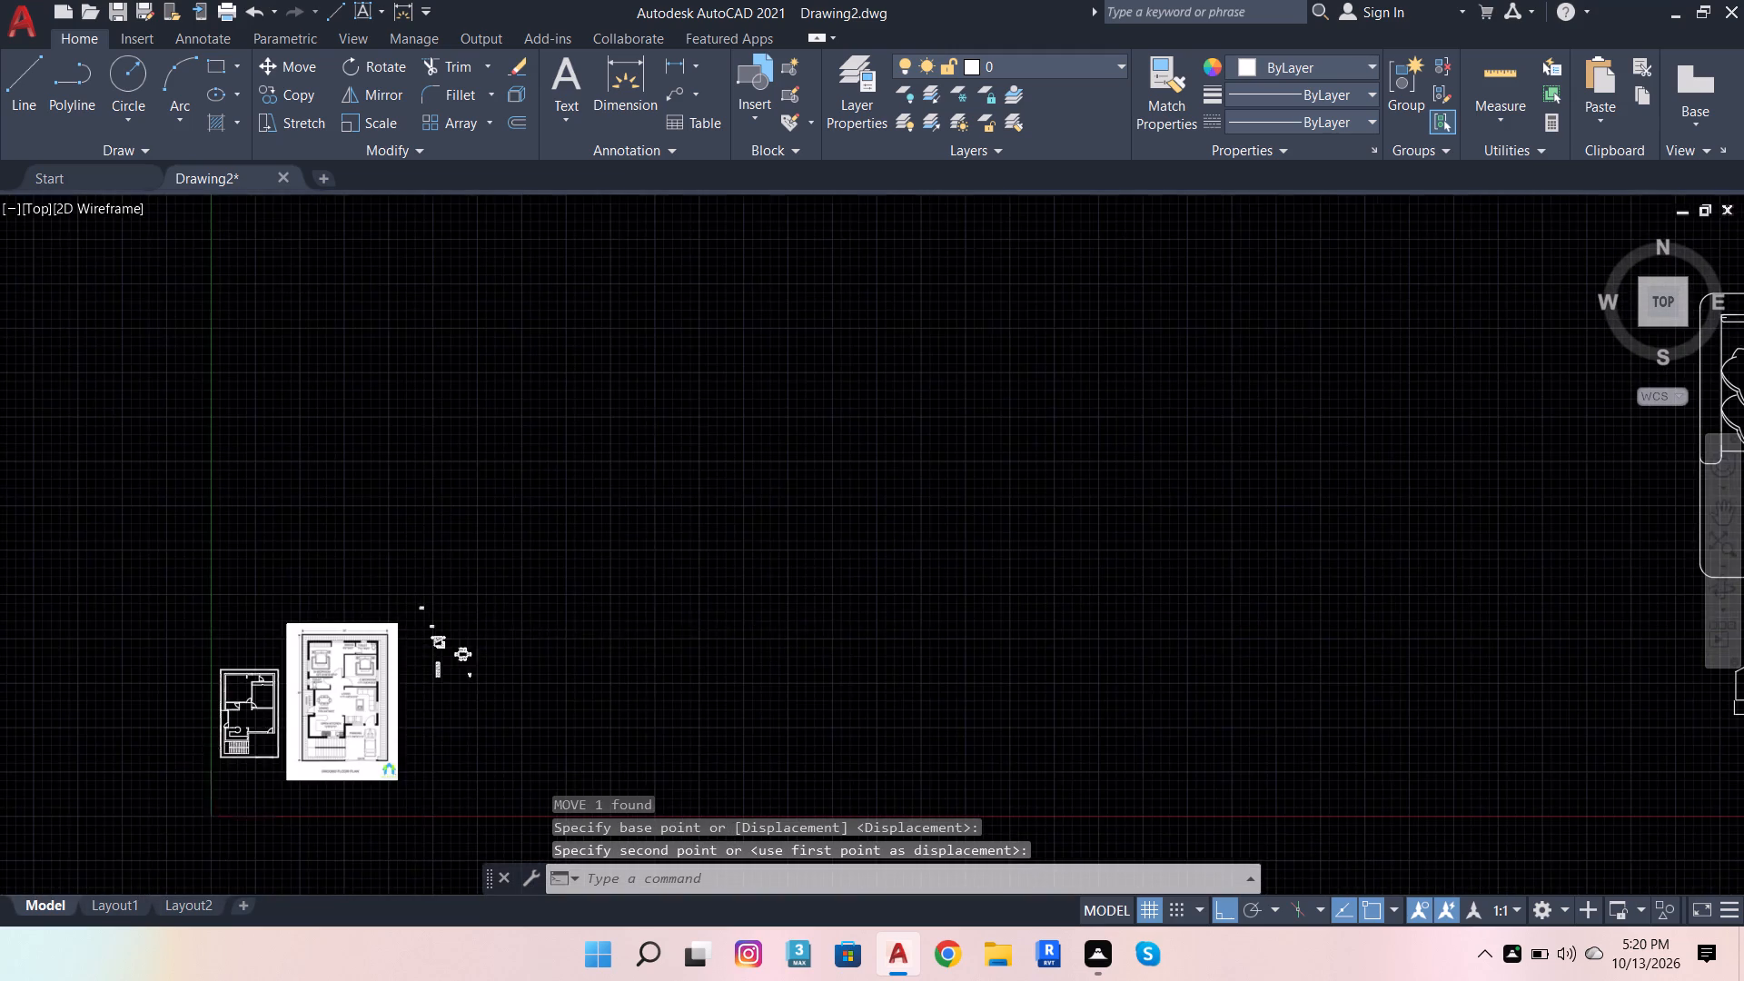
scroll(703, 621, down, 2)
scroll(910, 633, up, 3)
scroll(788, 398, up, 4)
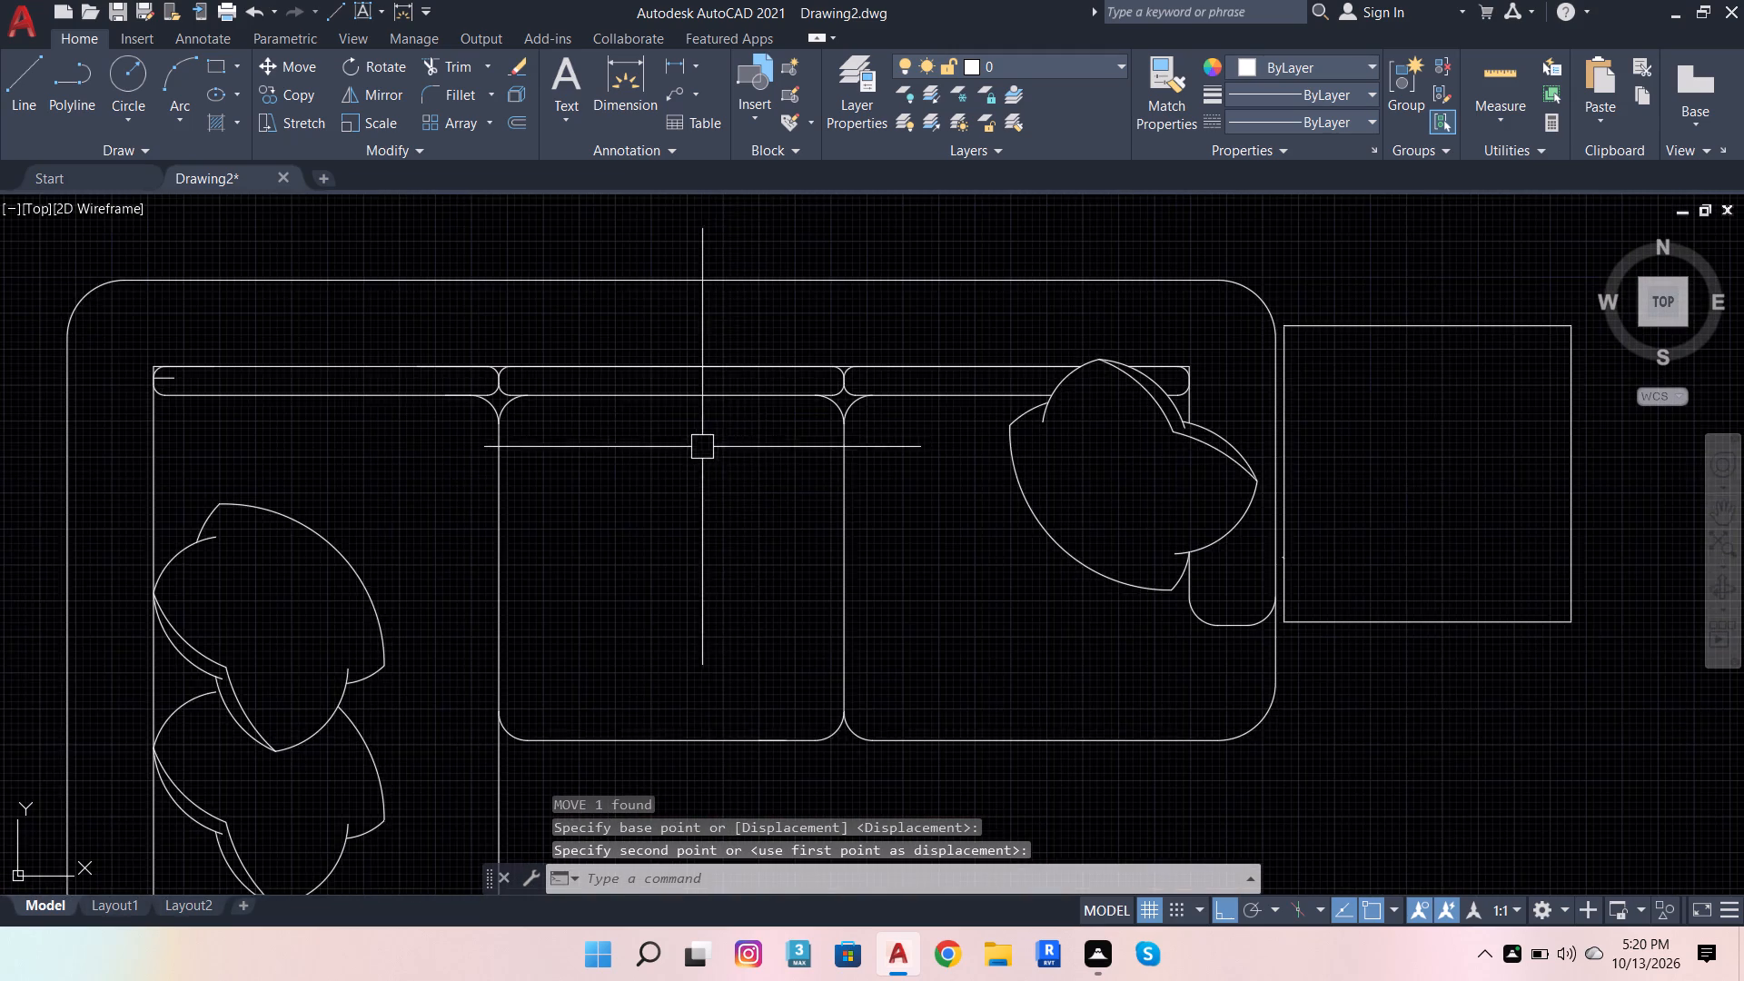
scroll(689, 471, down, 1)
scroll(309, 380, up, 2)
click(426, 430)
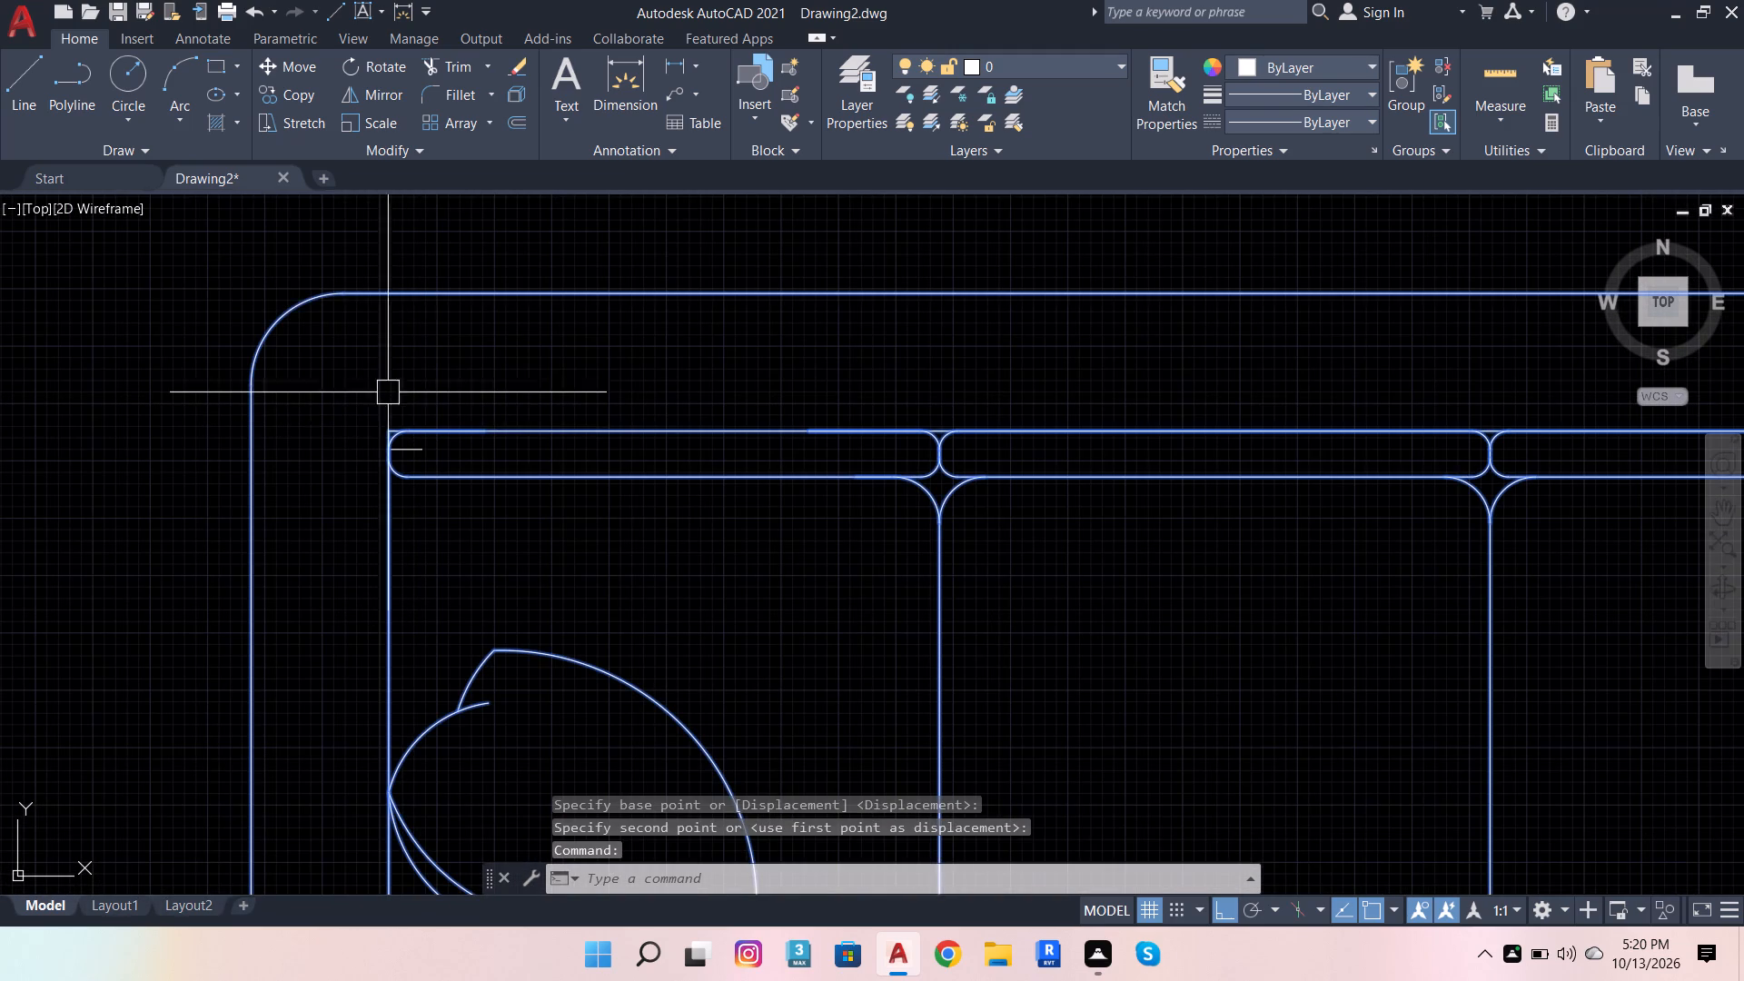
click(346, 111)
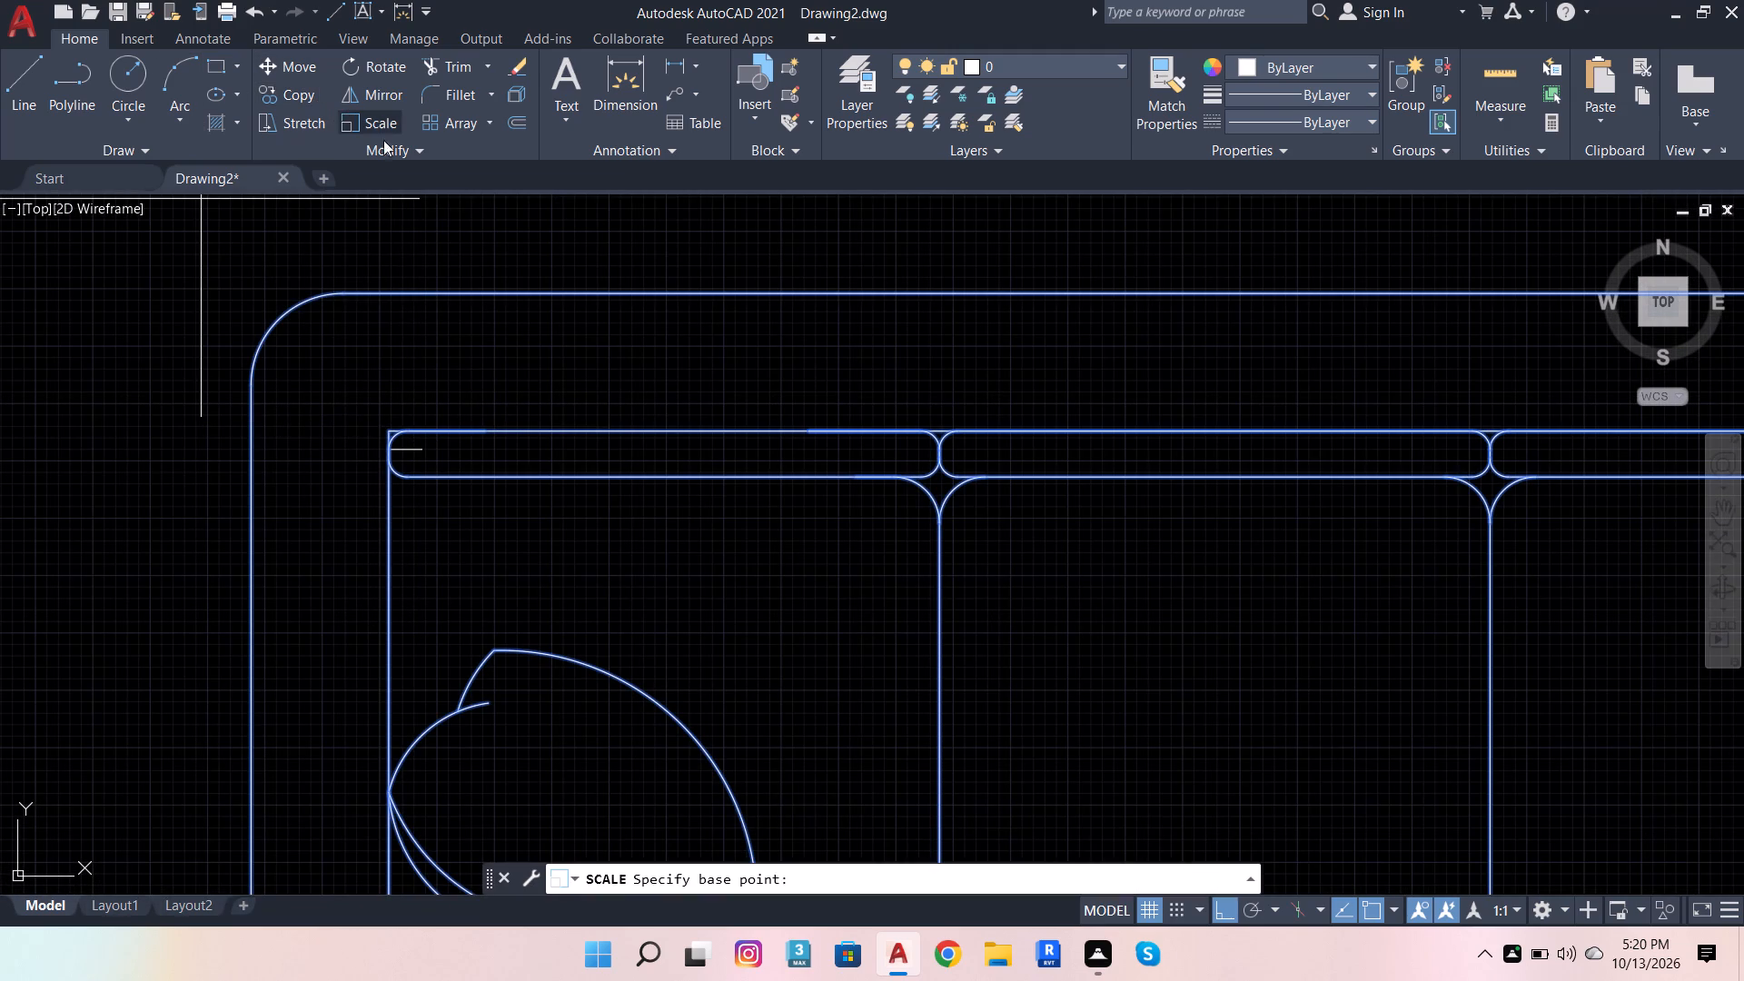
click(395, 450)
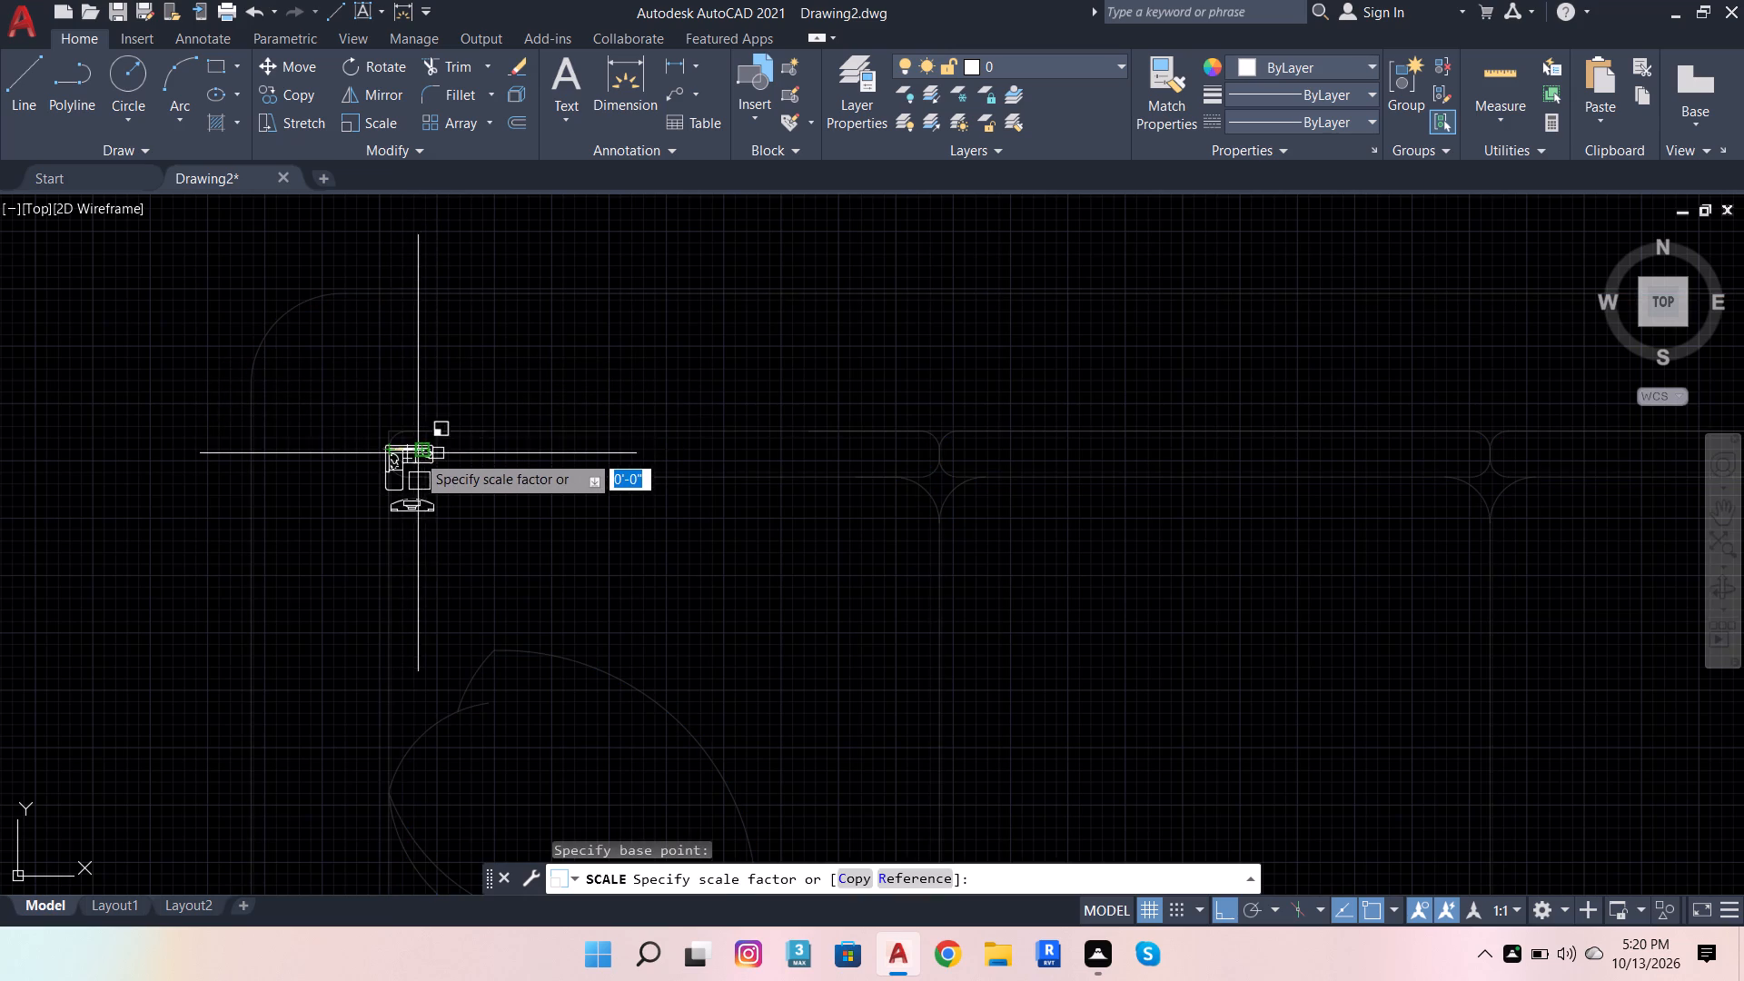
scroll(416, 453, up, 3)
scroll(616, 412, up, 3)
scroll(866, 386, down, 2)
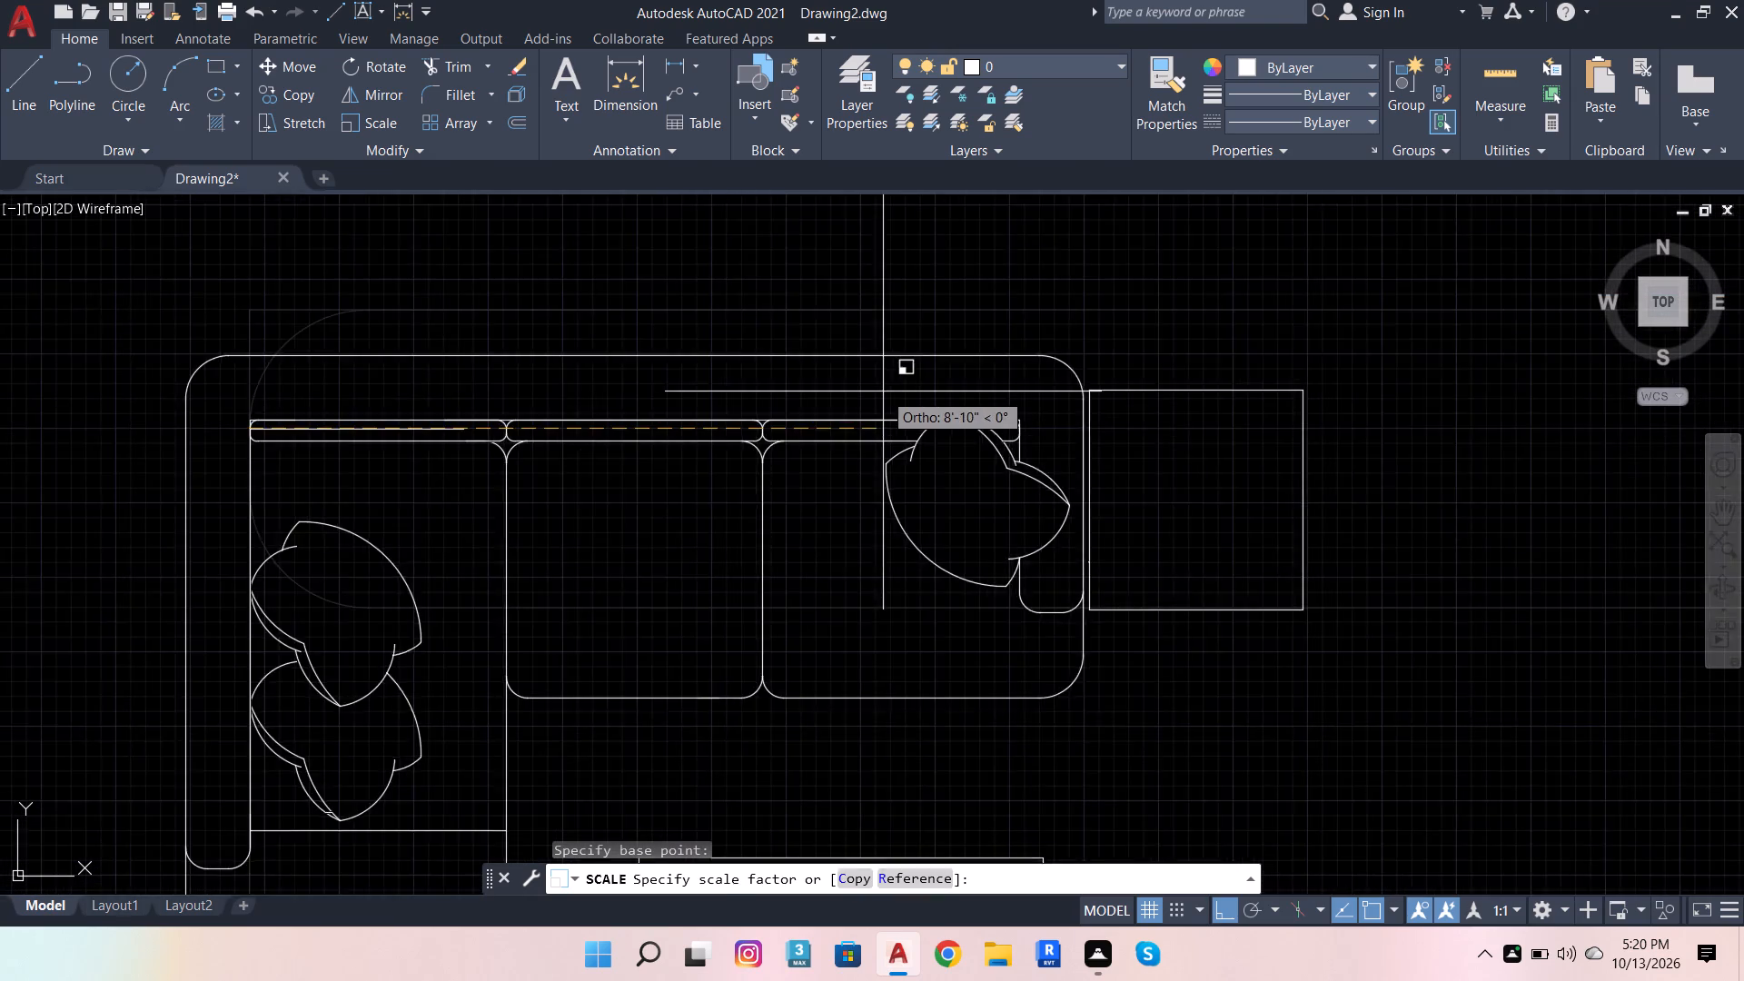
scroll(883, 391, down, 1)
scroll(749, 418, up, 2)
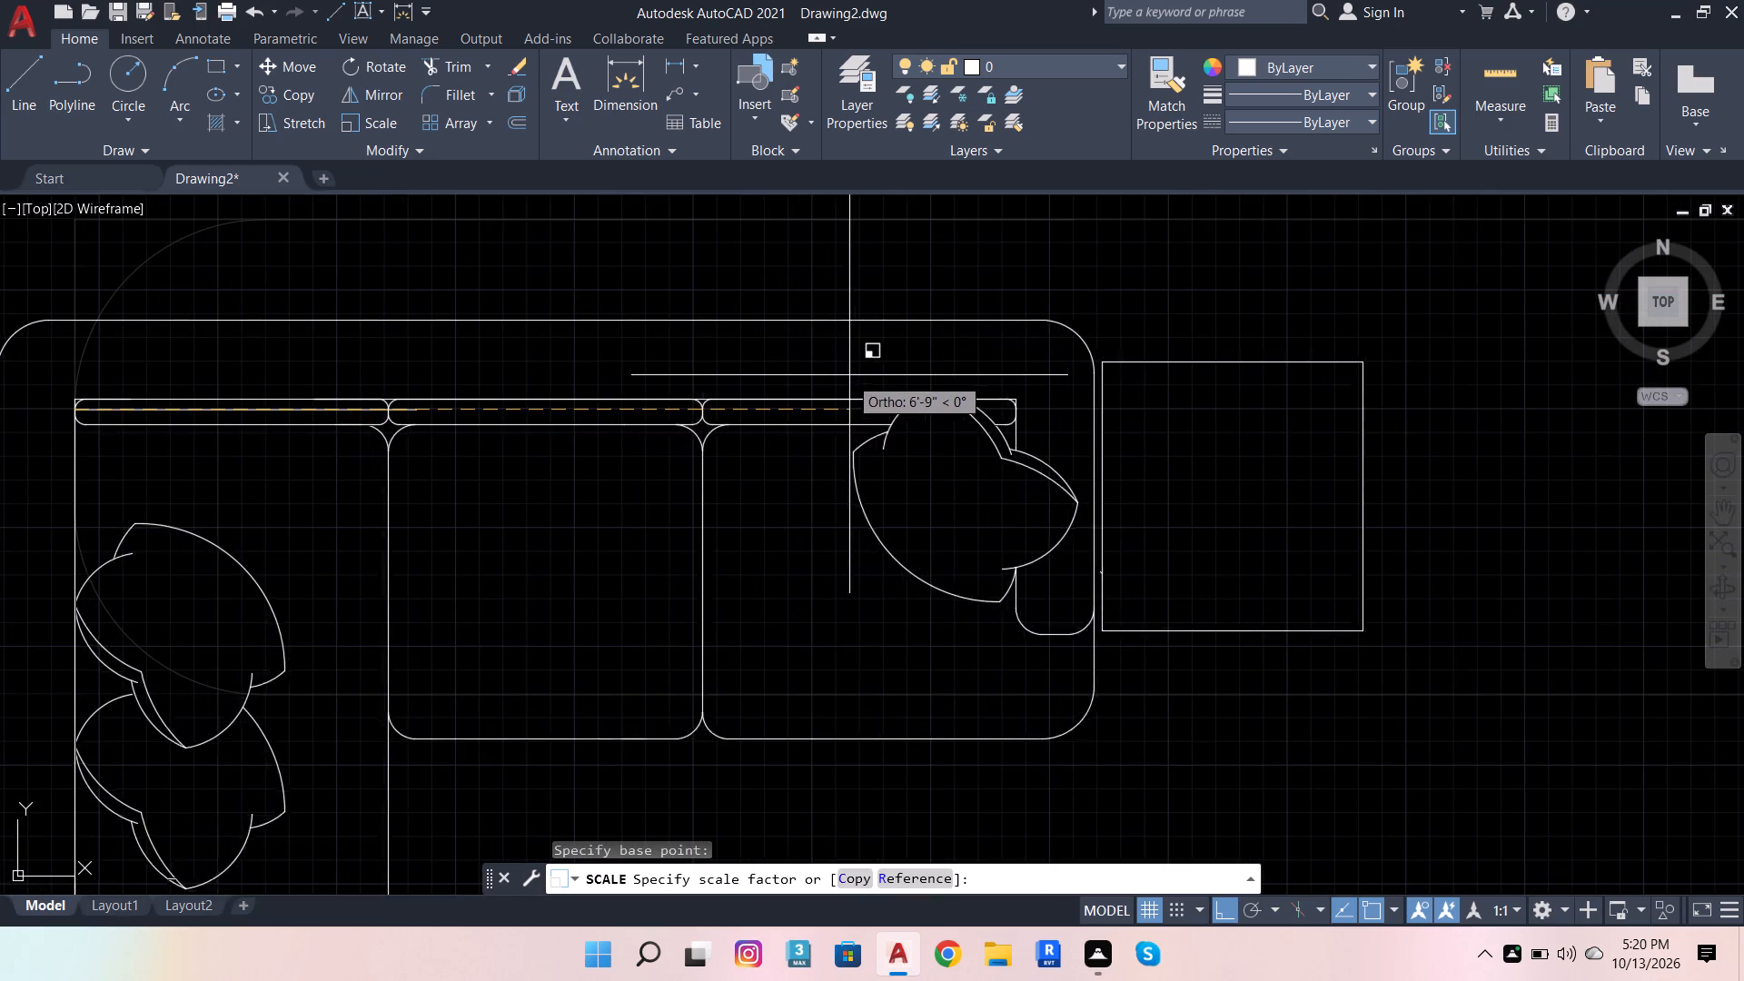
click(920, 281)
Delete the horizontal reference line across the L-shaped sofa's first back cushion.
scroll(451, 354, up, 3)
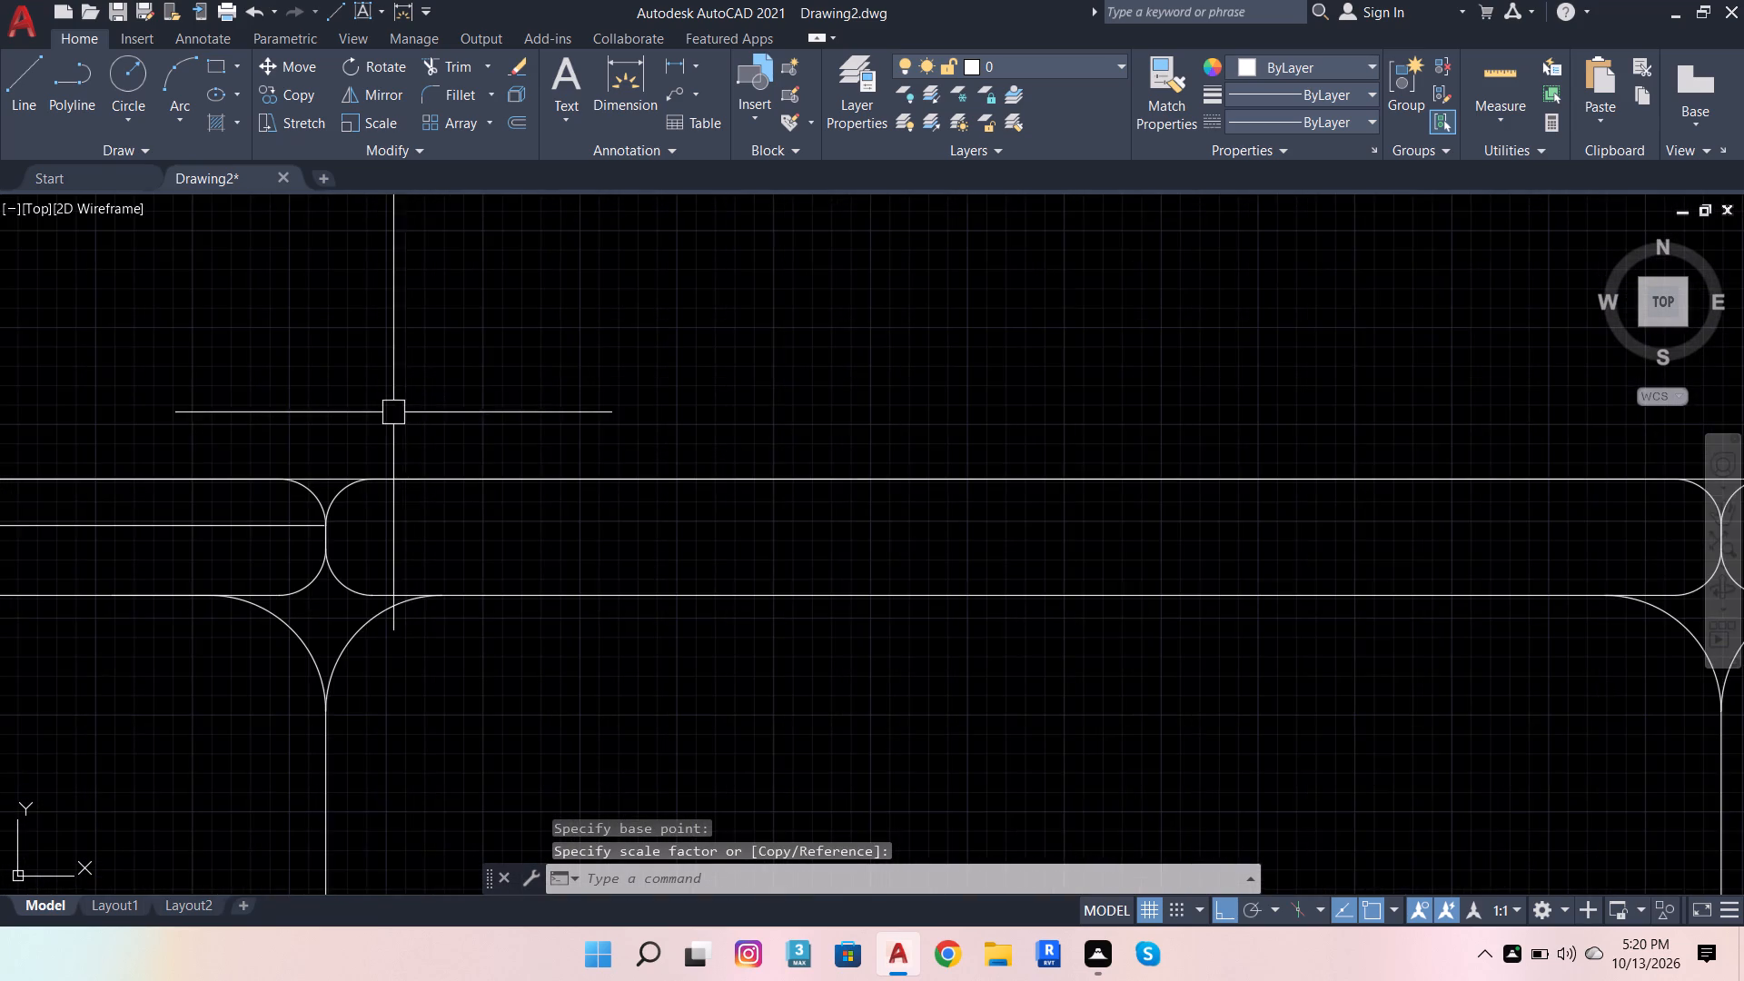
scroll(362, 465, down, 2)
click(271, 497)
scroll(547, 493, down, 3)
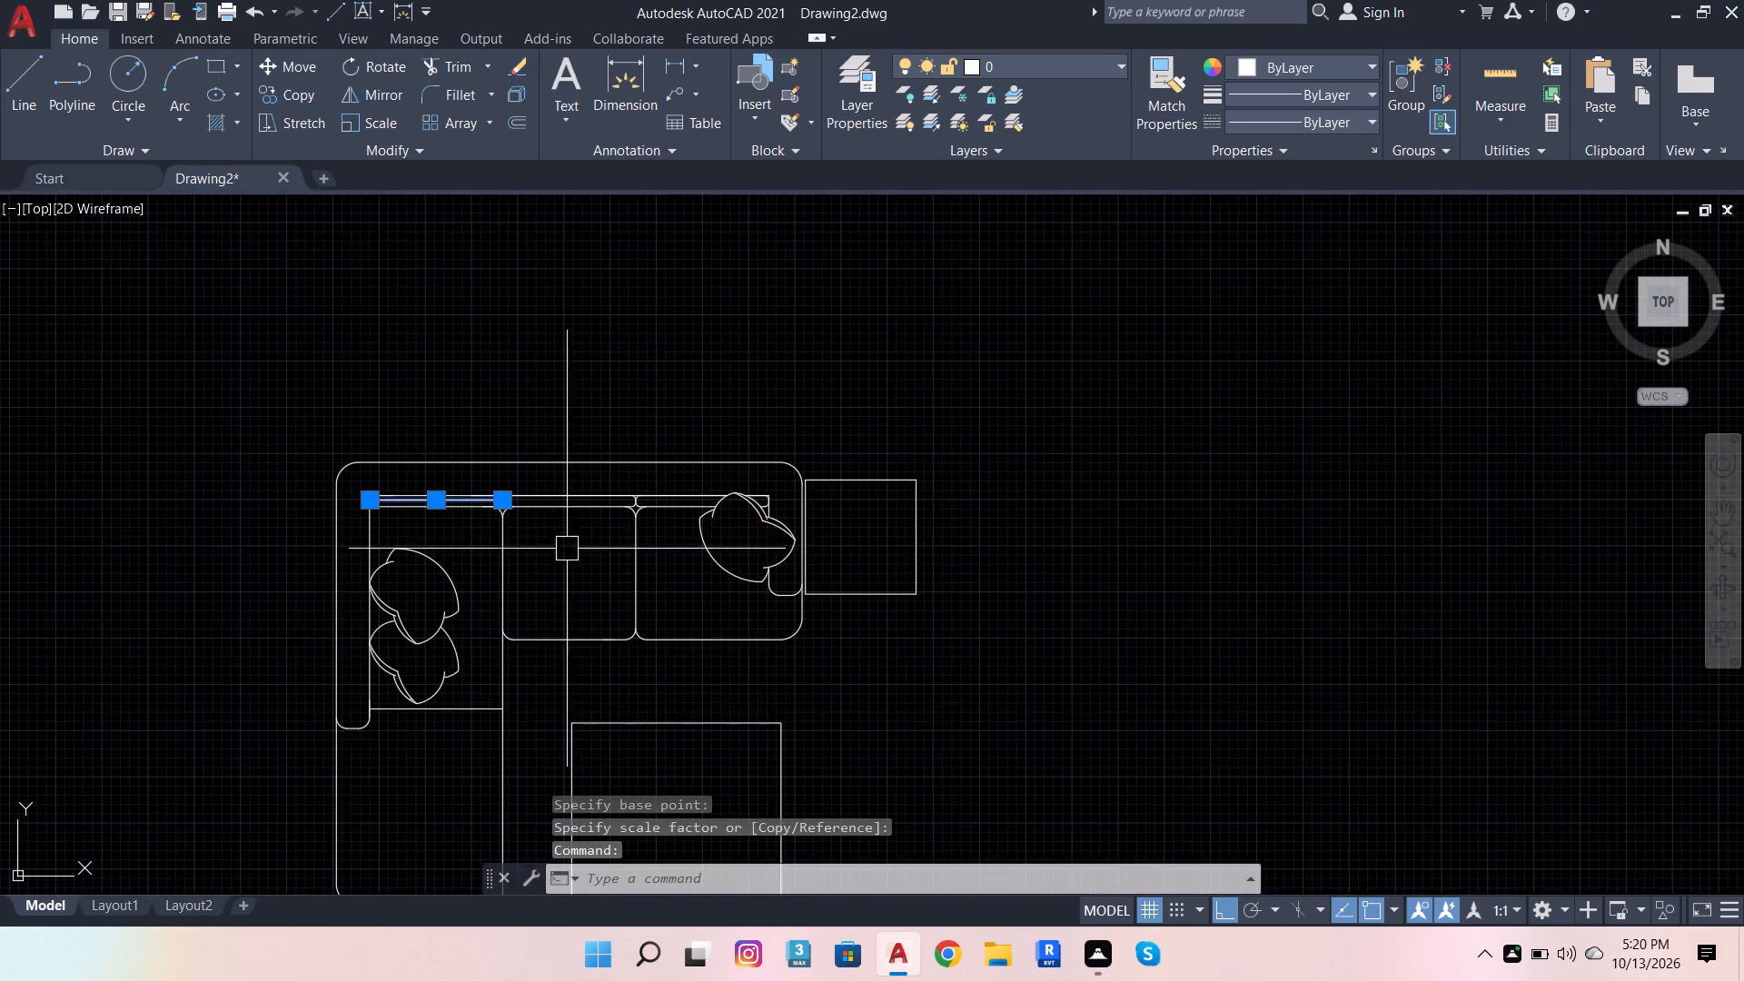
scroll(573, 562, down, 1)
key(Delete)
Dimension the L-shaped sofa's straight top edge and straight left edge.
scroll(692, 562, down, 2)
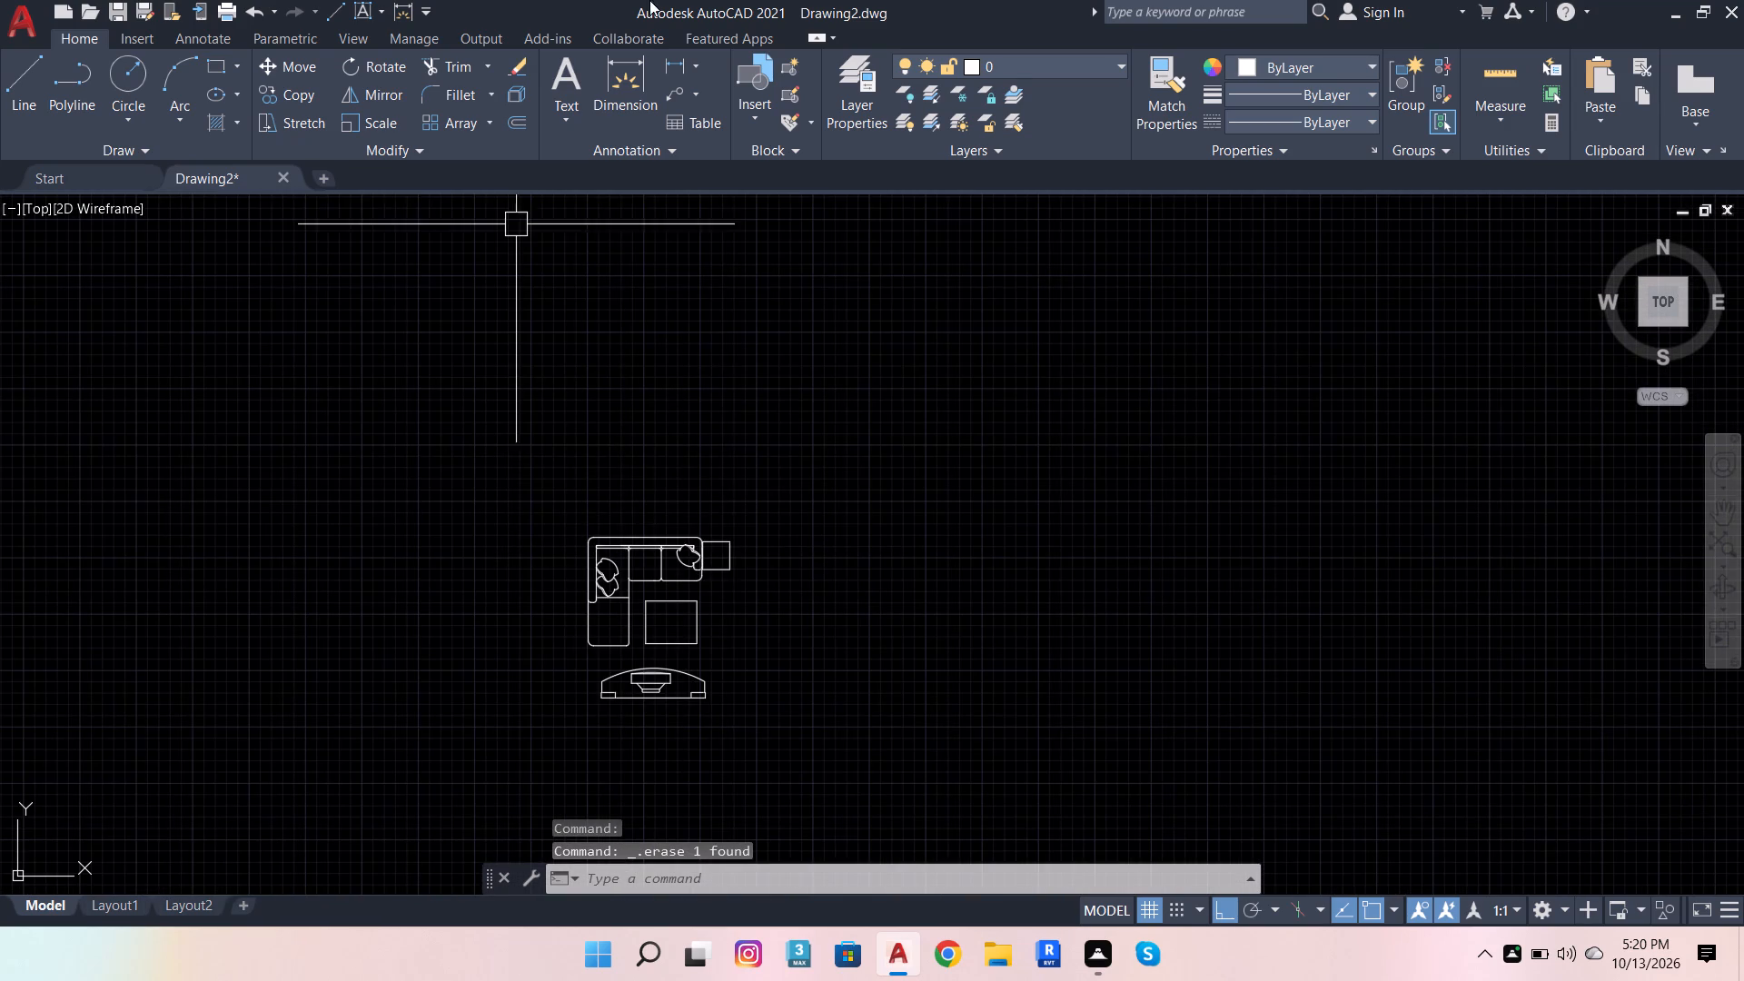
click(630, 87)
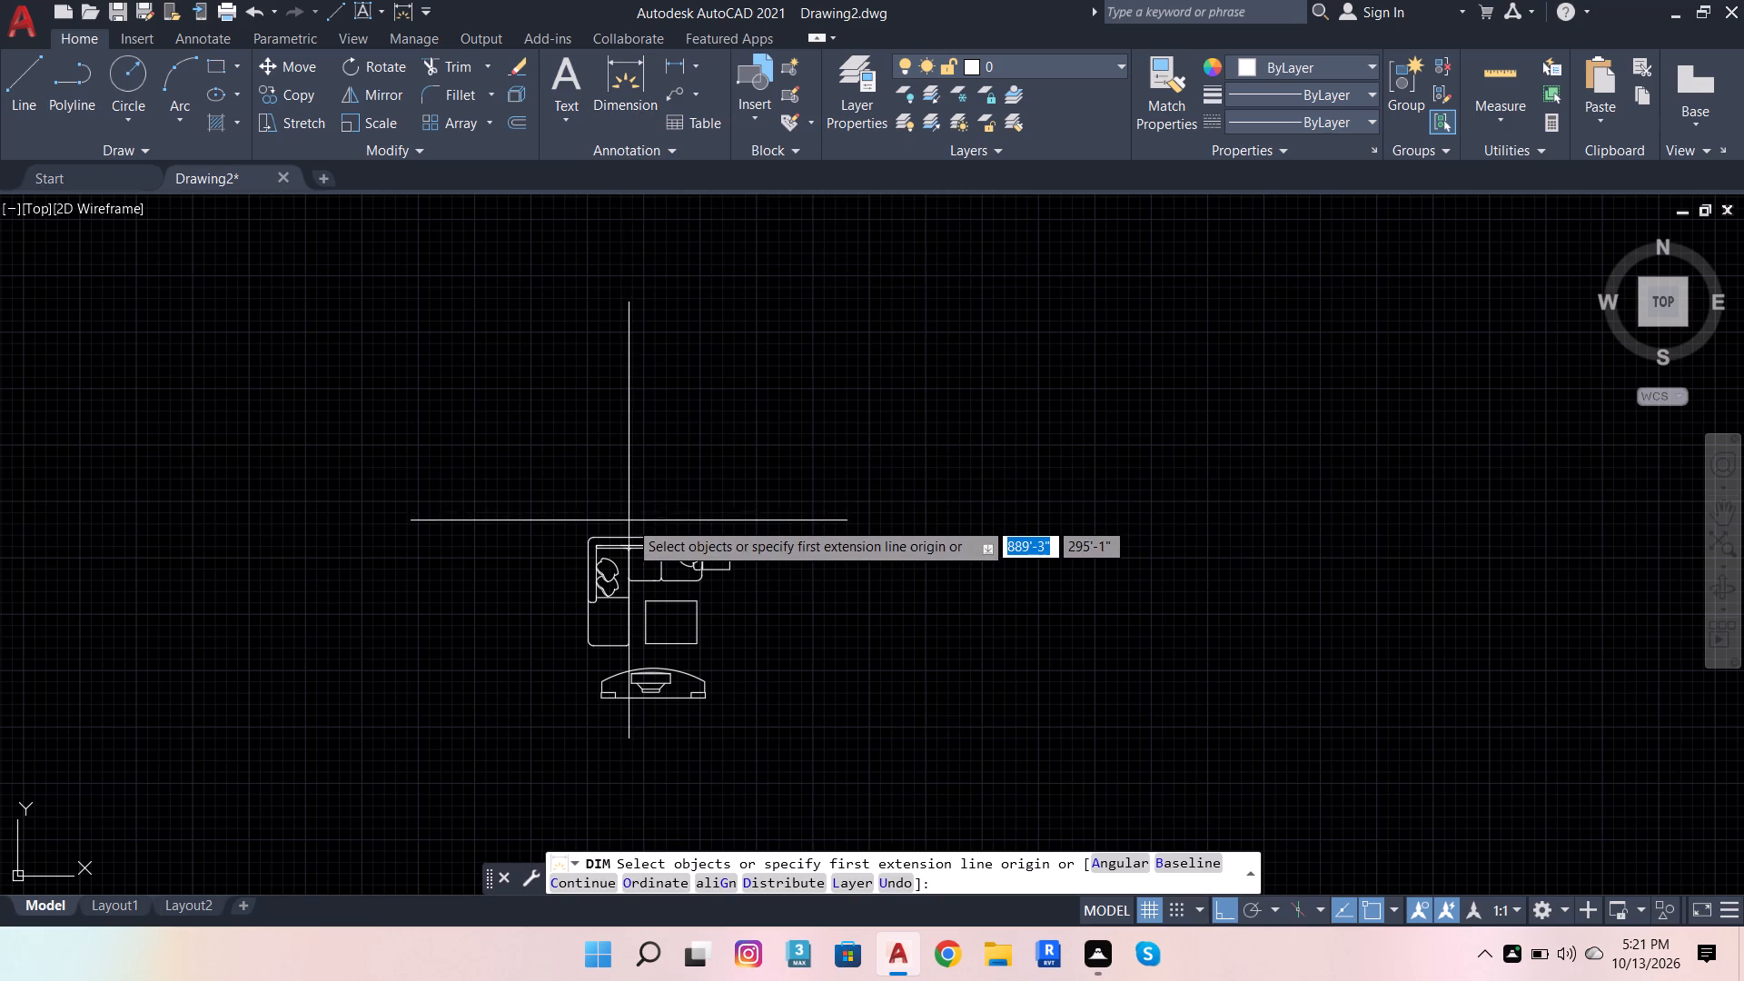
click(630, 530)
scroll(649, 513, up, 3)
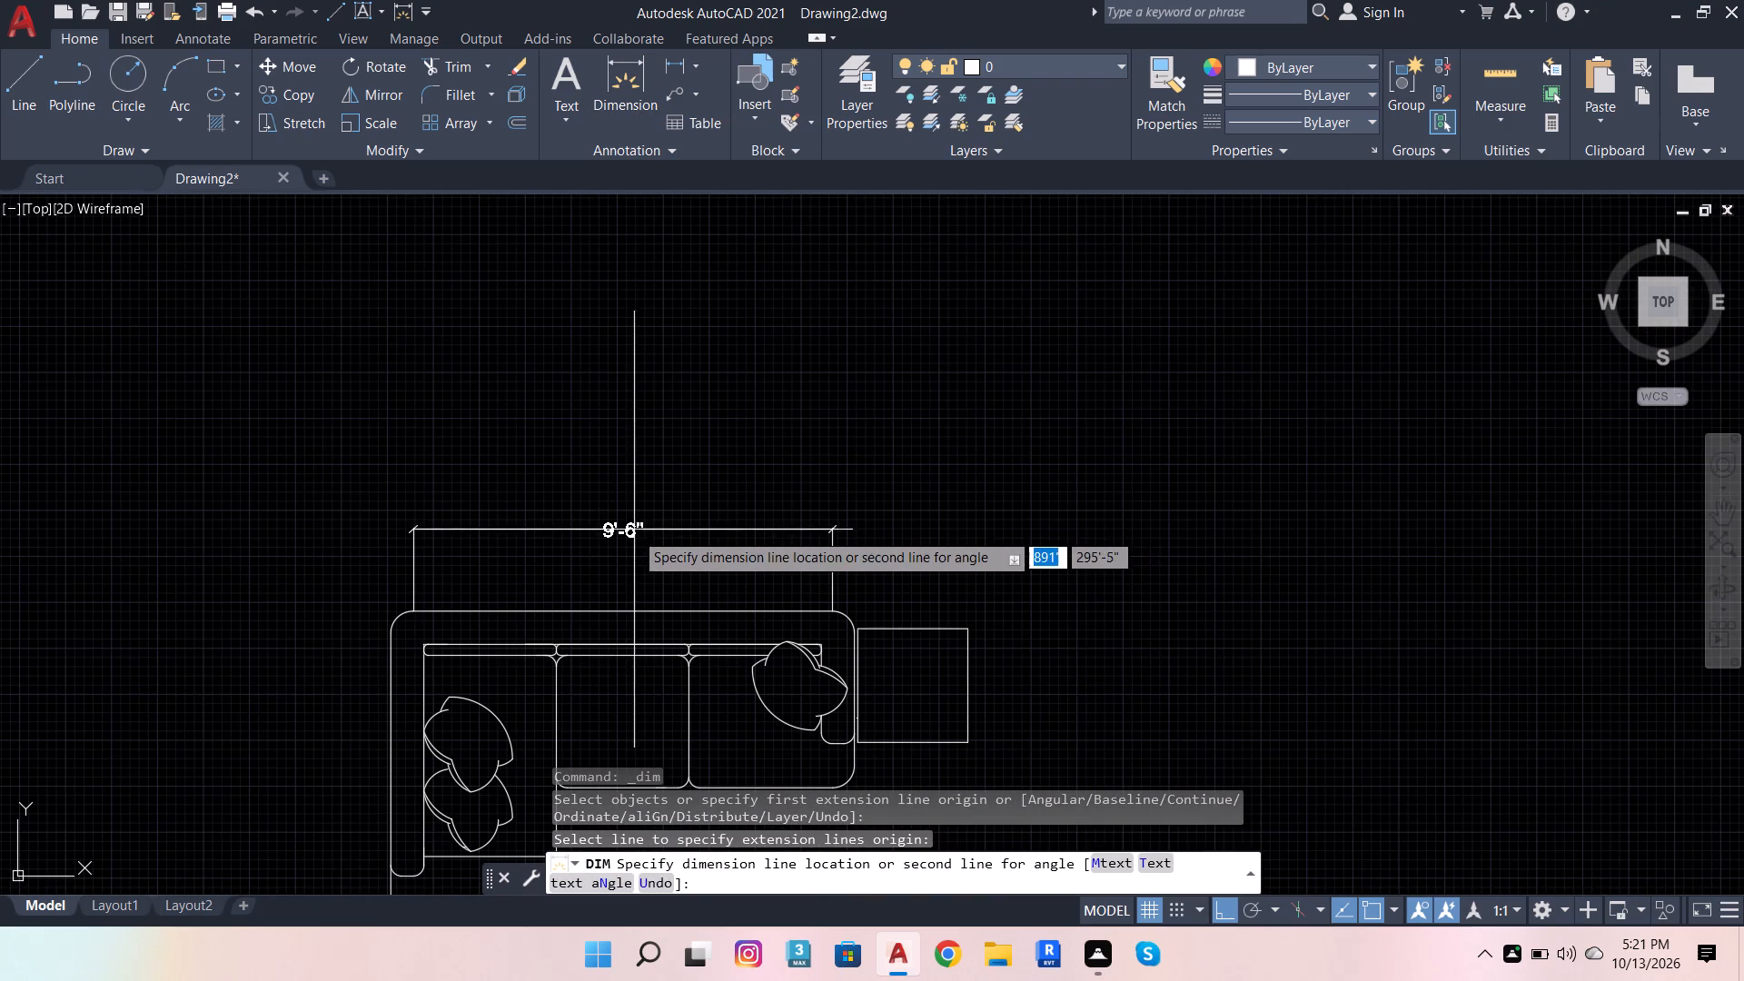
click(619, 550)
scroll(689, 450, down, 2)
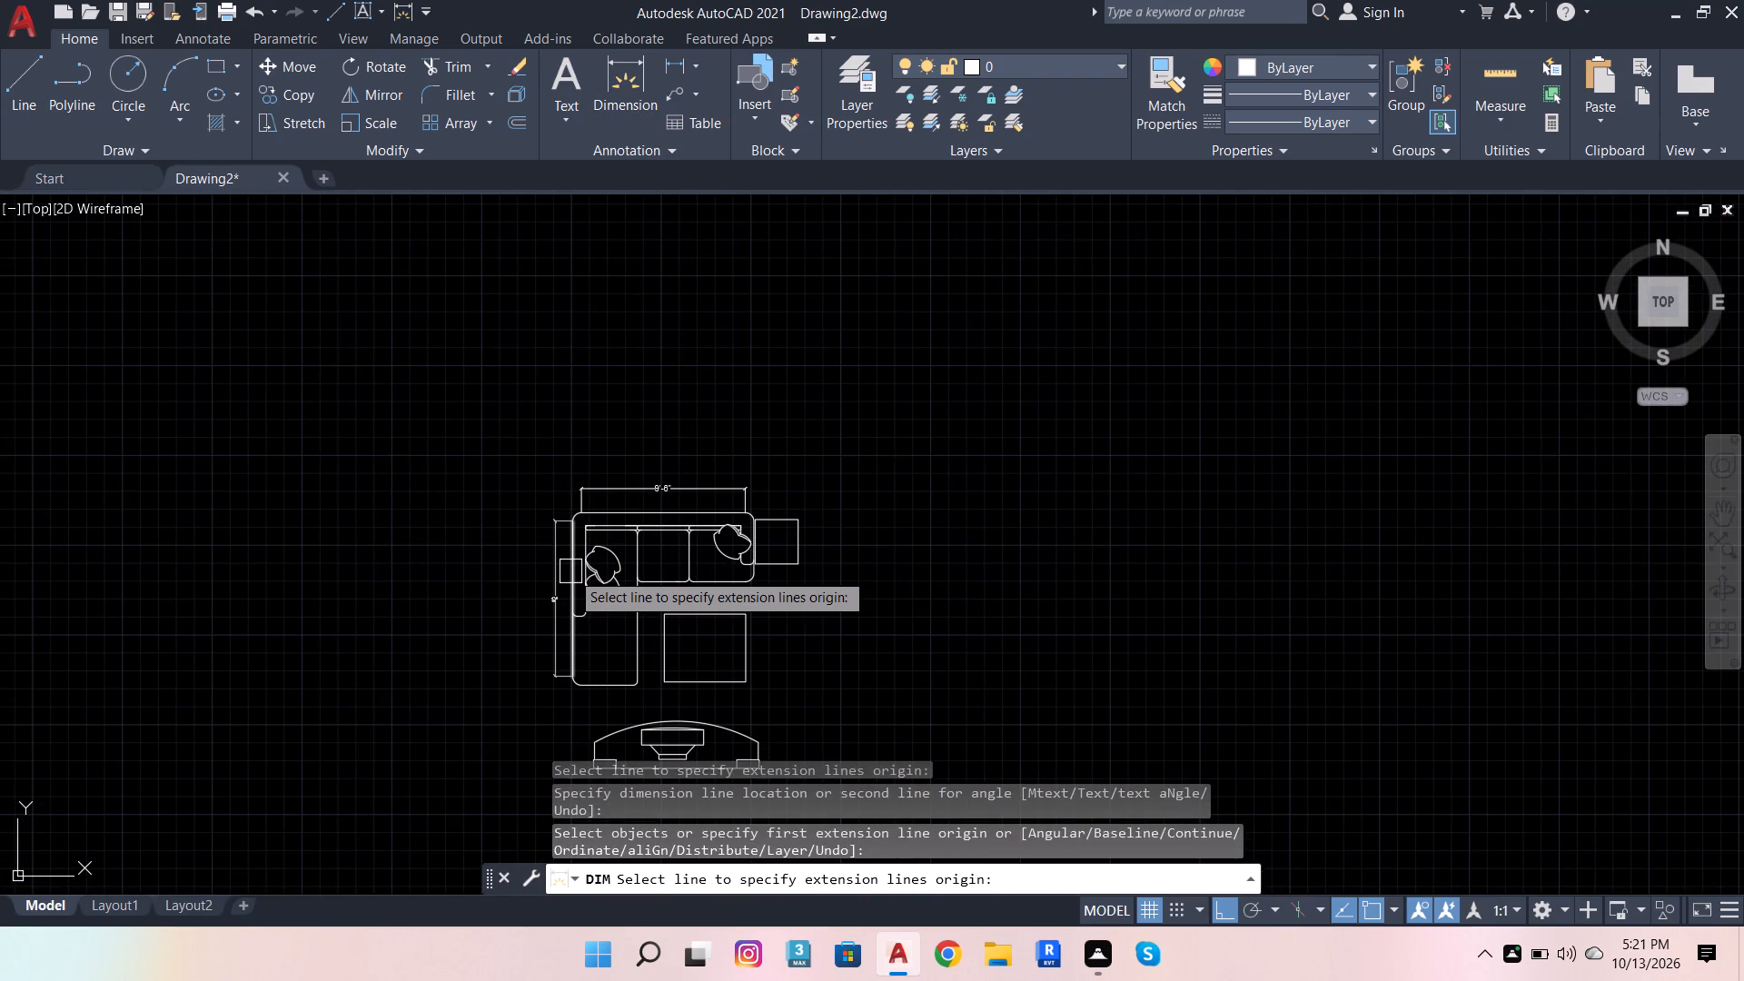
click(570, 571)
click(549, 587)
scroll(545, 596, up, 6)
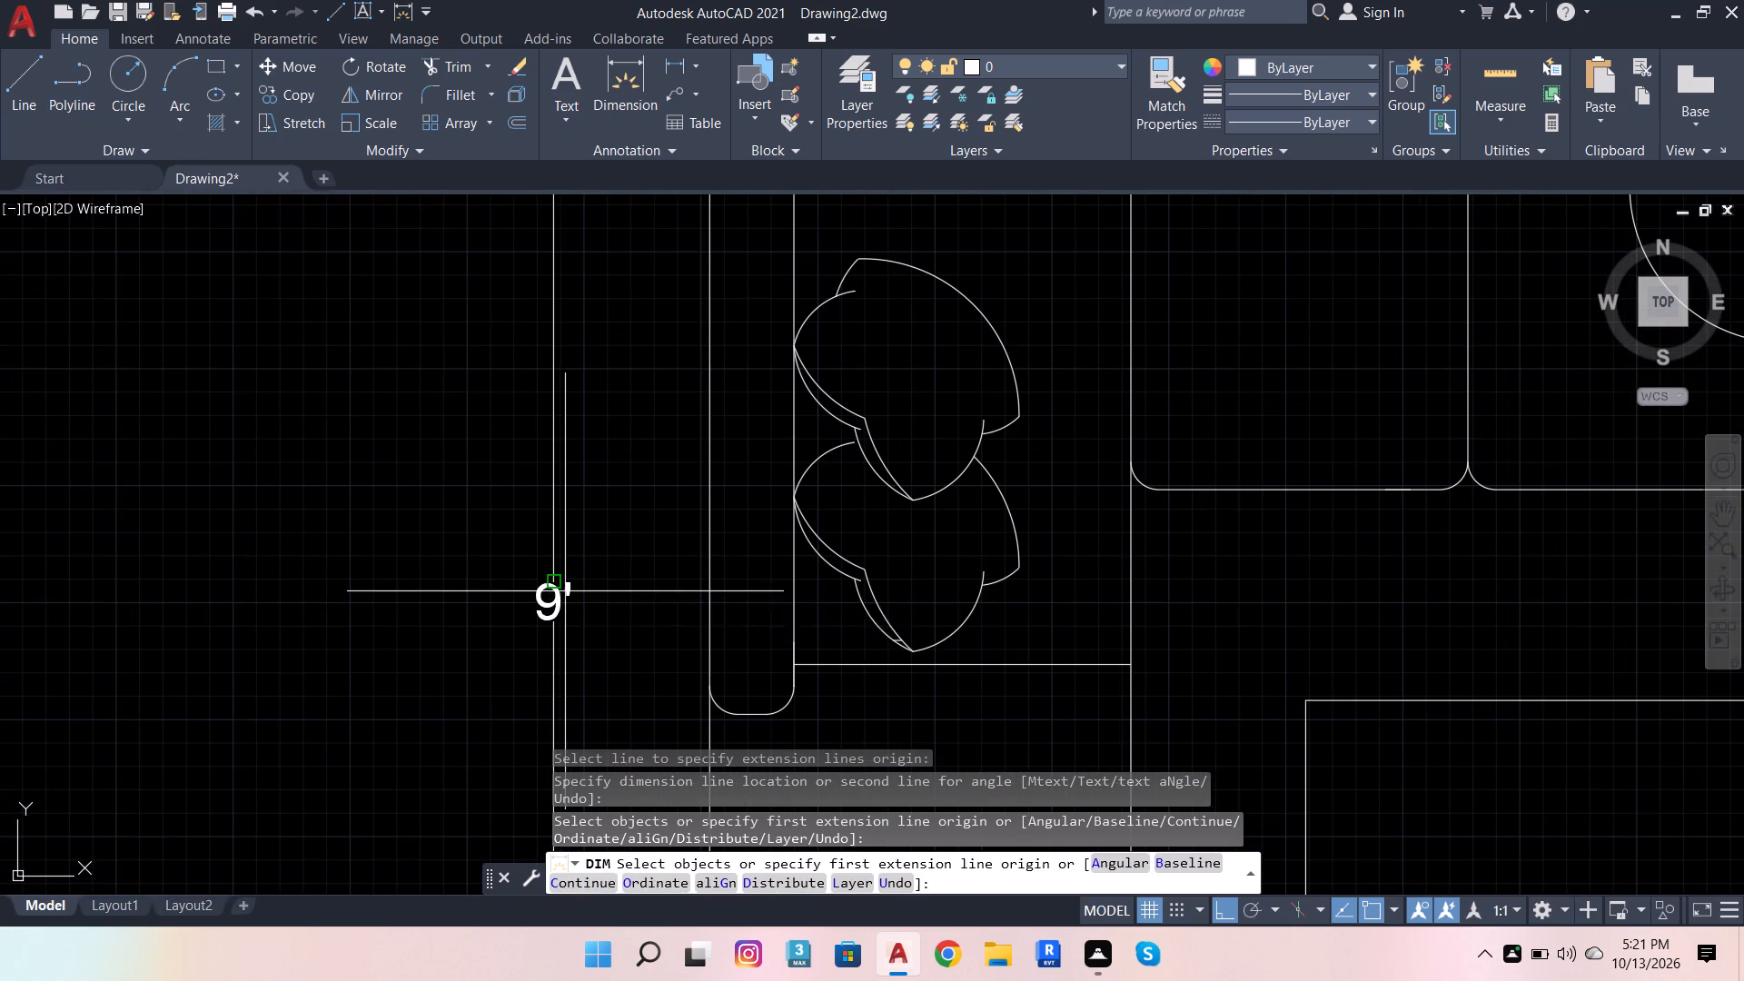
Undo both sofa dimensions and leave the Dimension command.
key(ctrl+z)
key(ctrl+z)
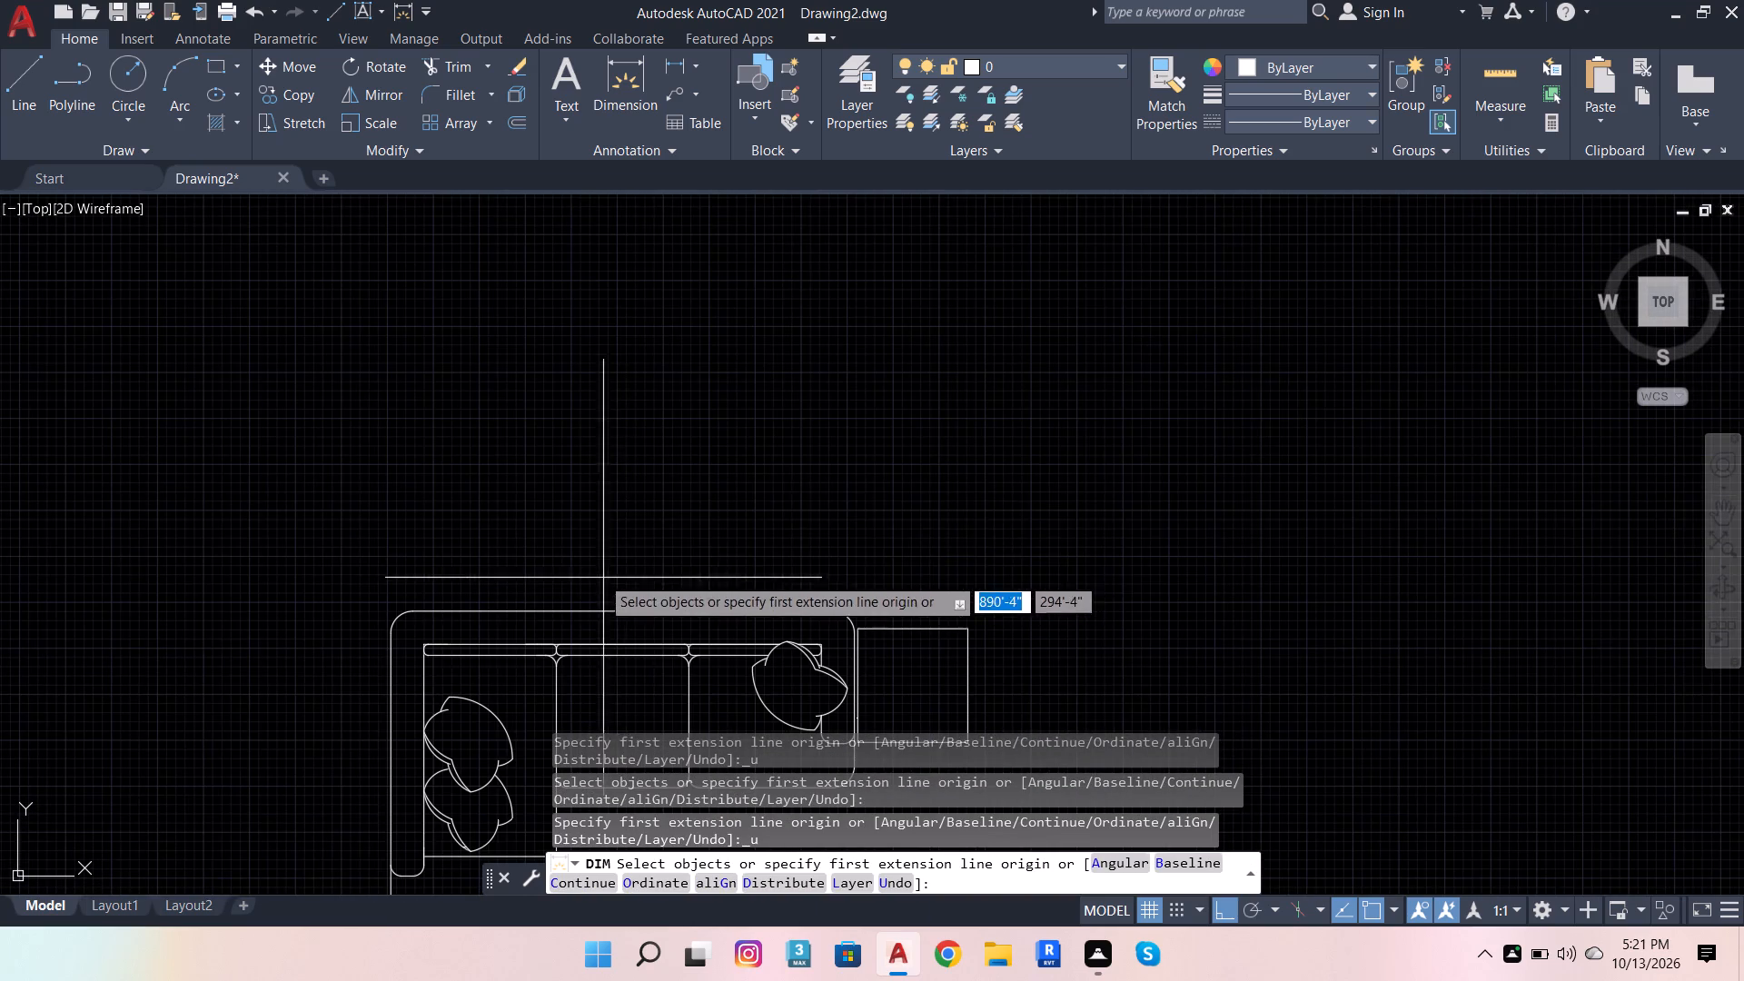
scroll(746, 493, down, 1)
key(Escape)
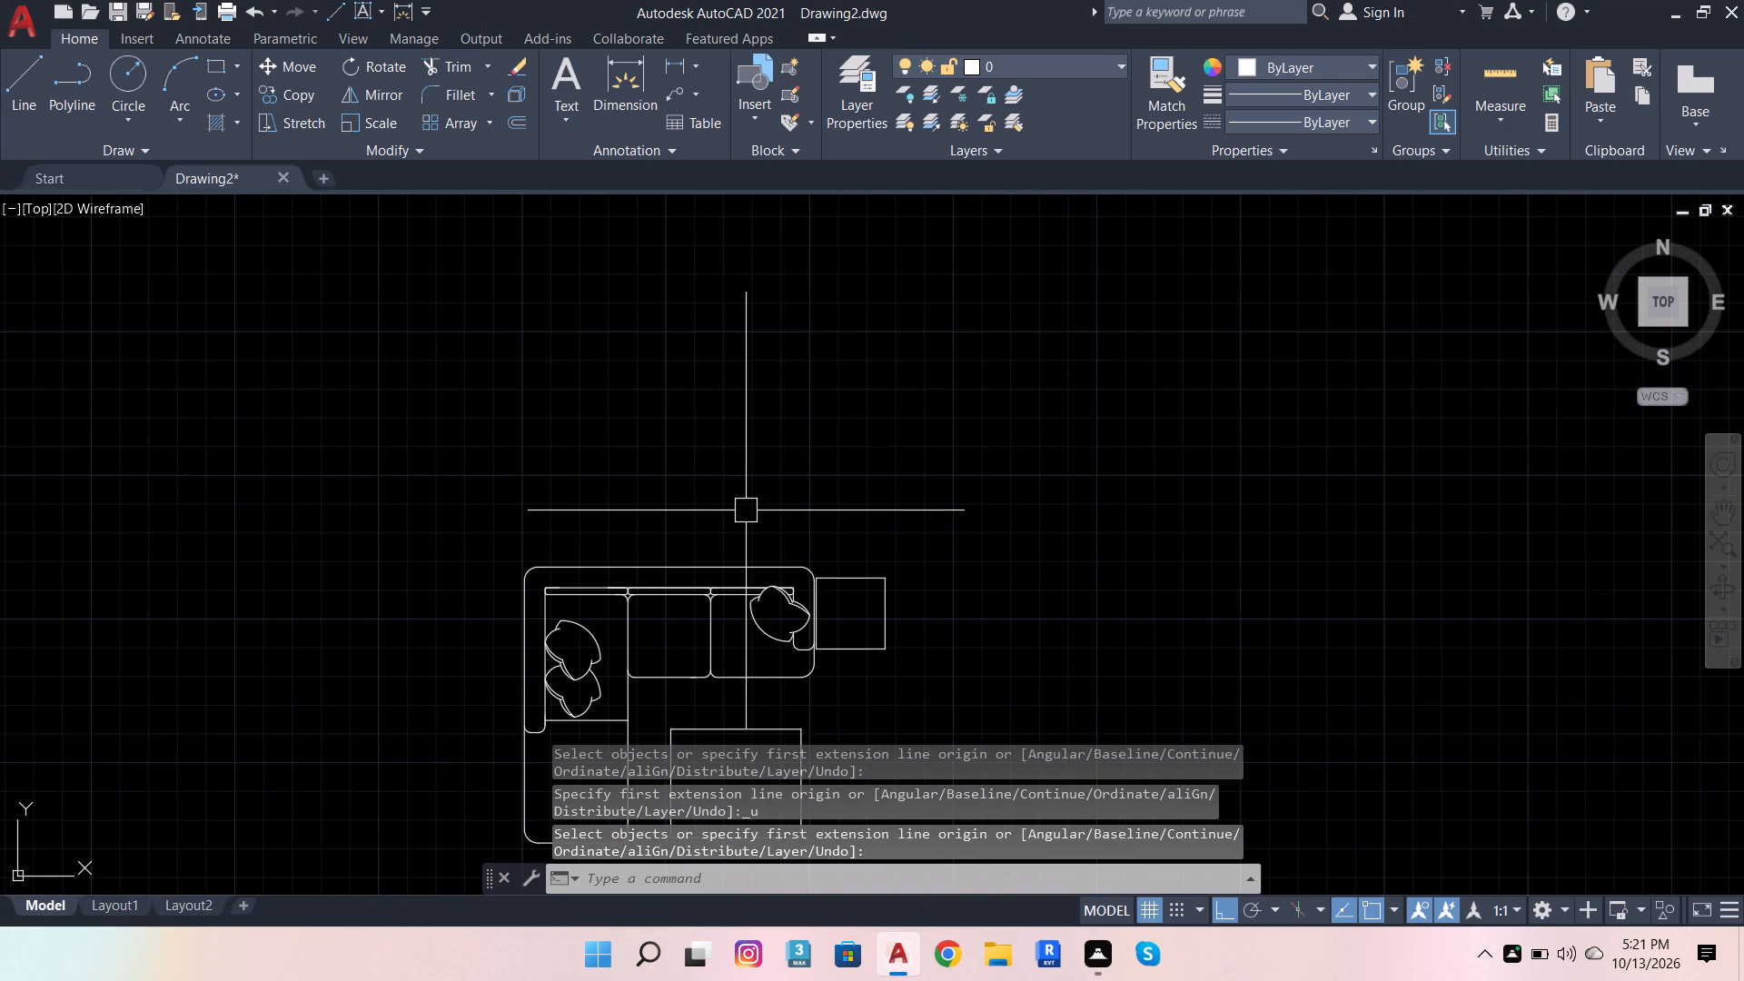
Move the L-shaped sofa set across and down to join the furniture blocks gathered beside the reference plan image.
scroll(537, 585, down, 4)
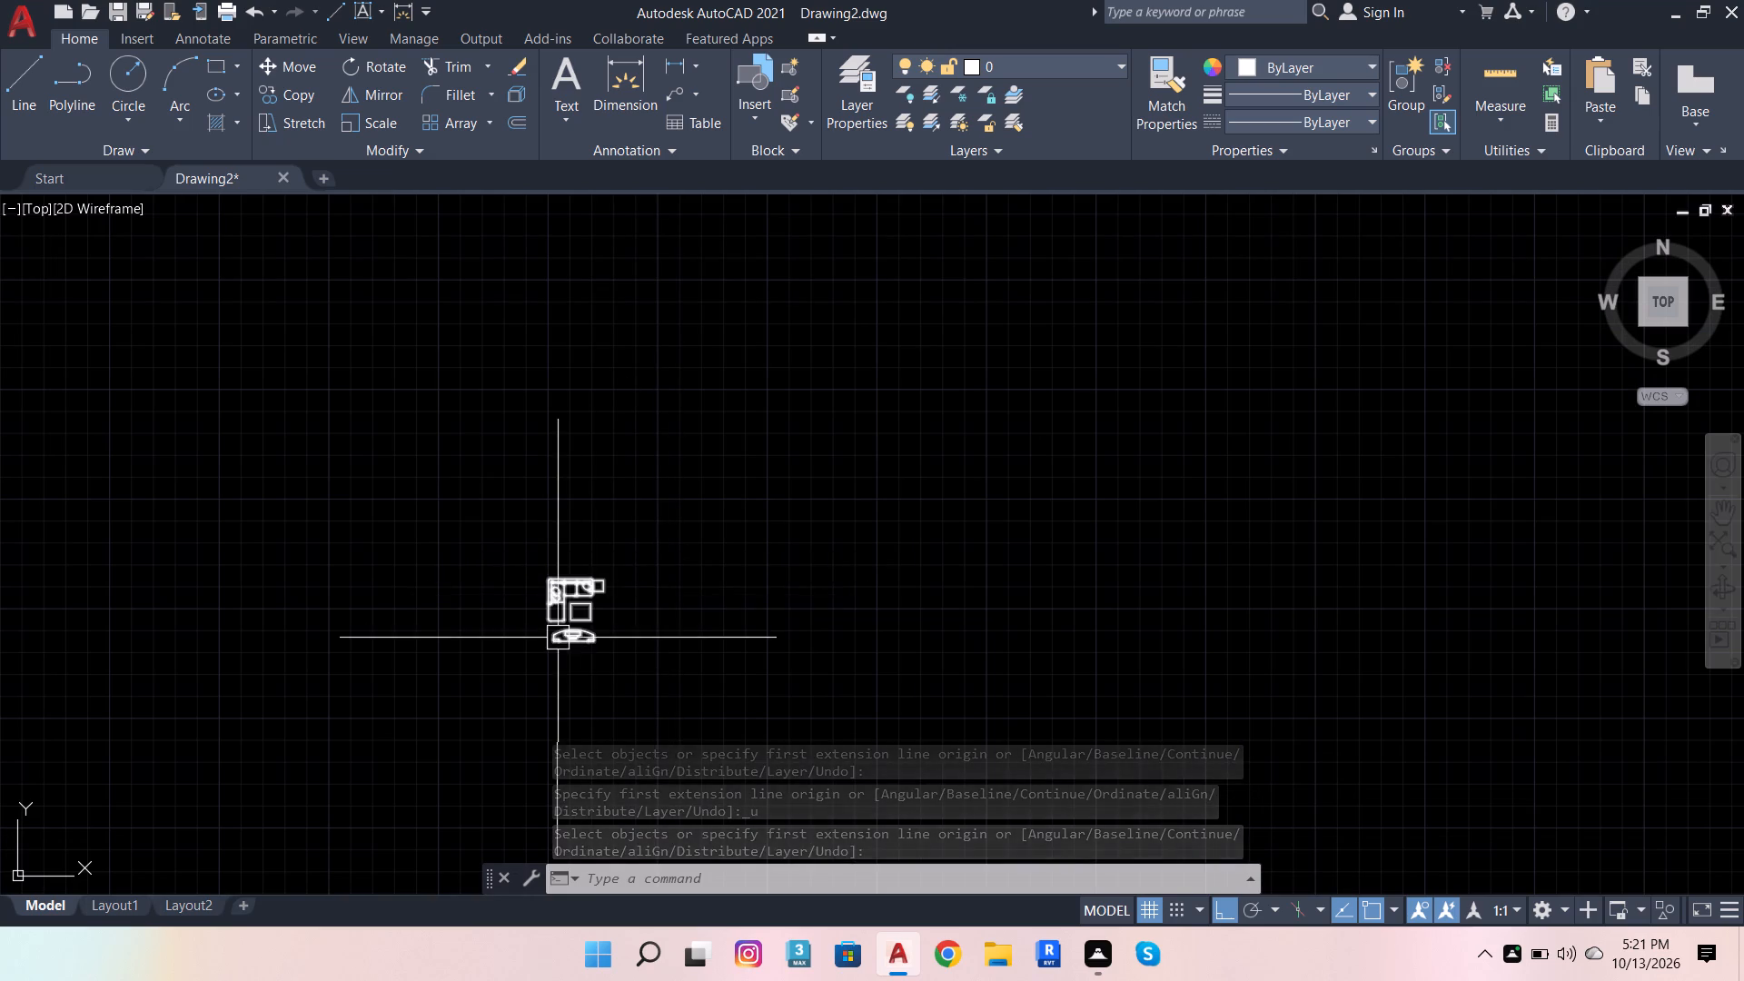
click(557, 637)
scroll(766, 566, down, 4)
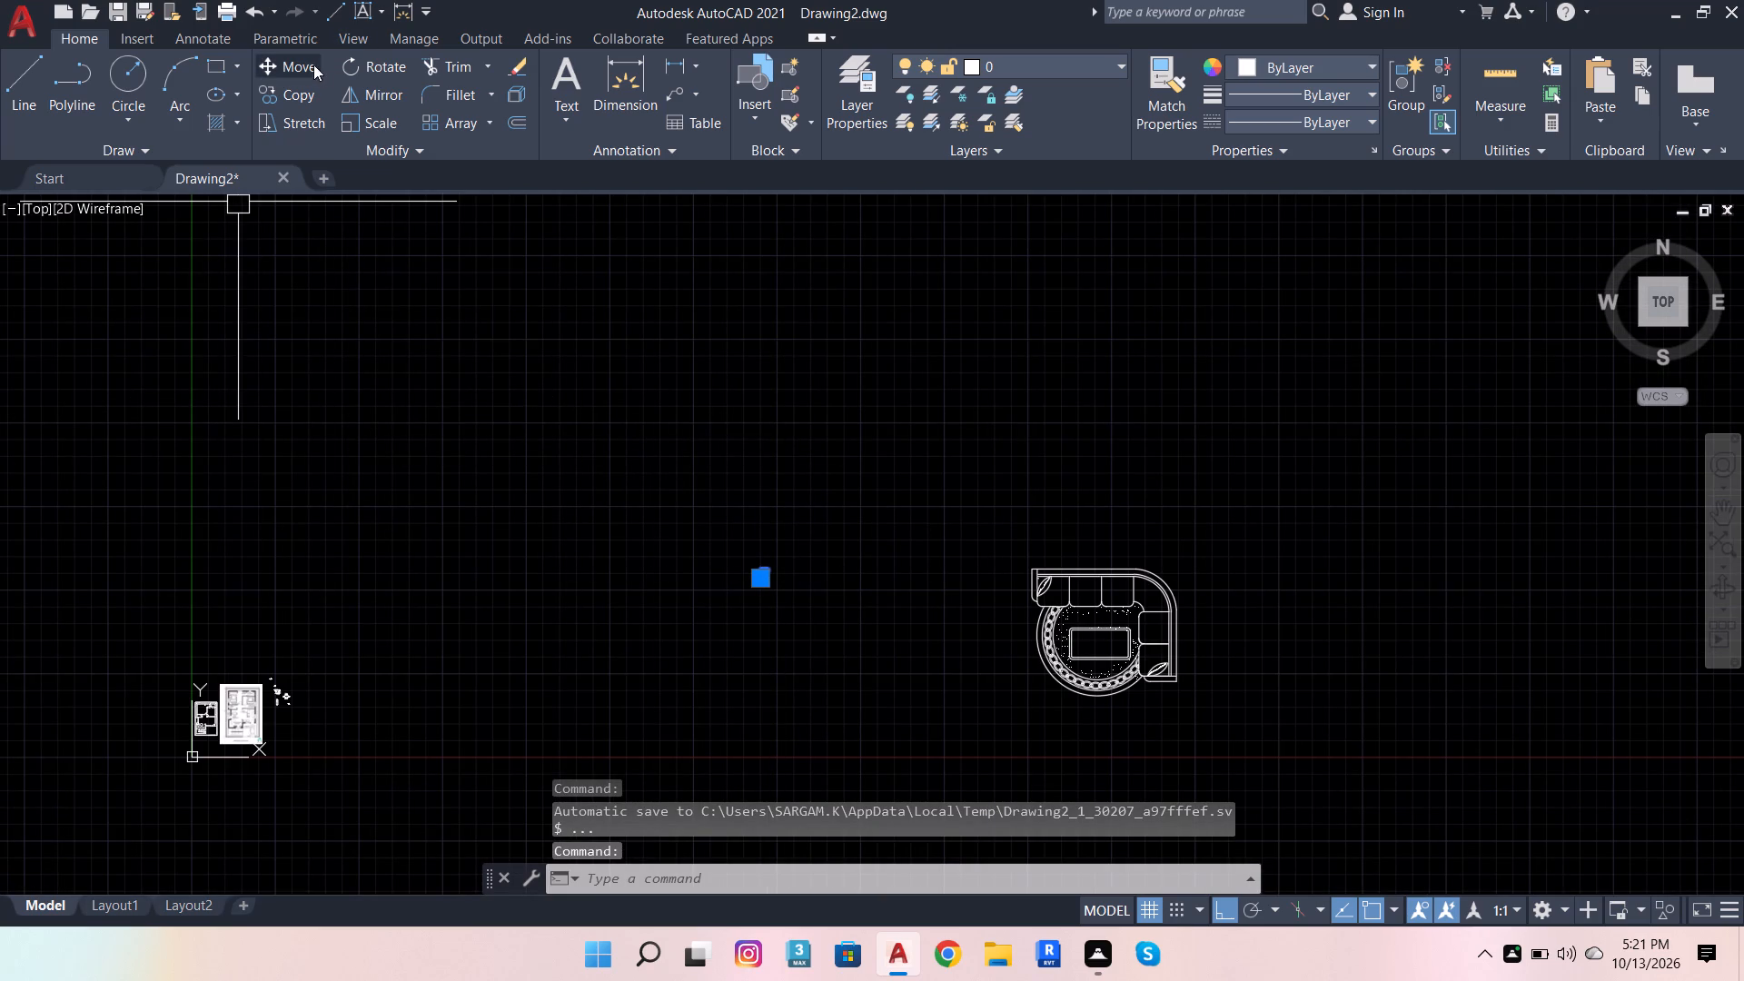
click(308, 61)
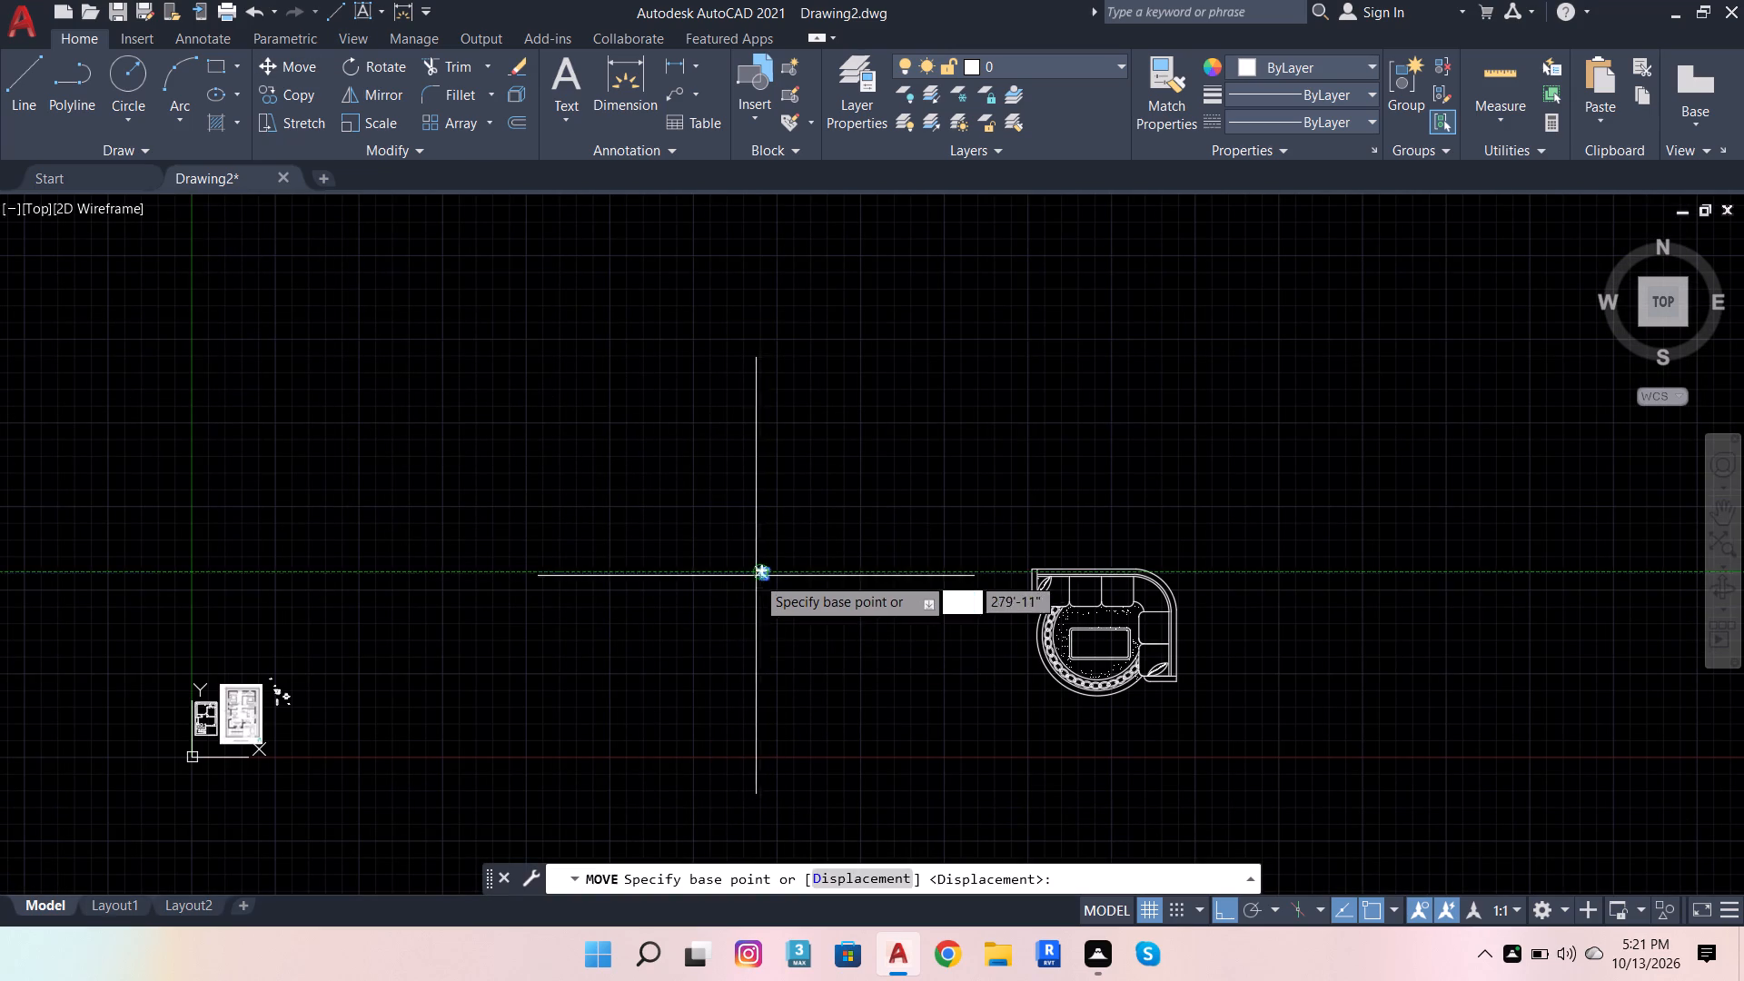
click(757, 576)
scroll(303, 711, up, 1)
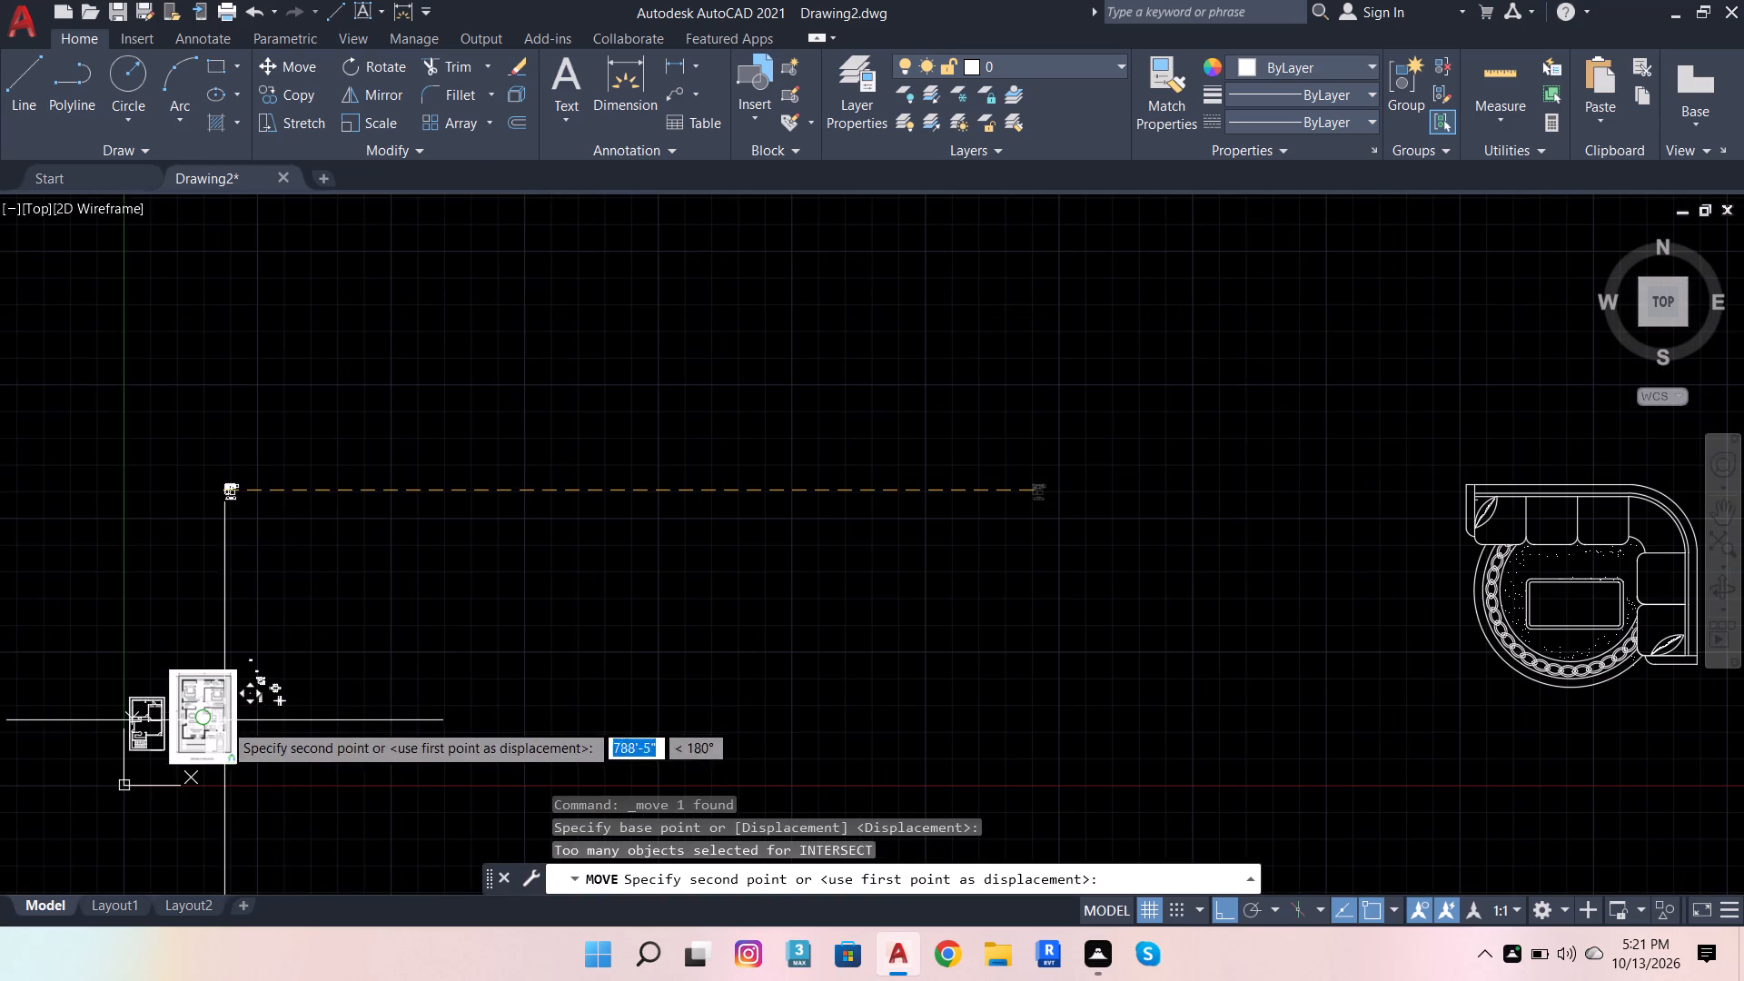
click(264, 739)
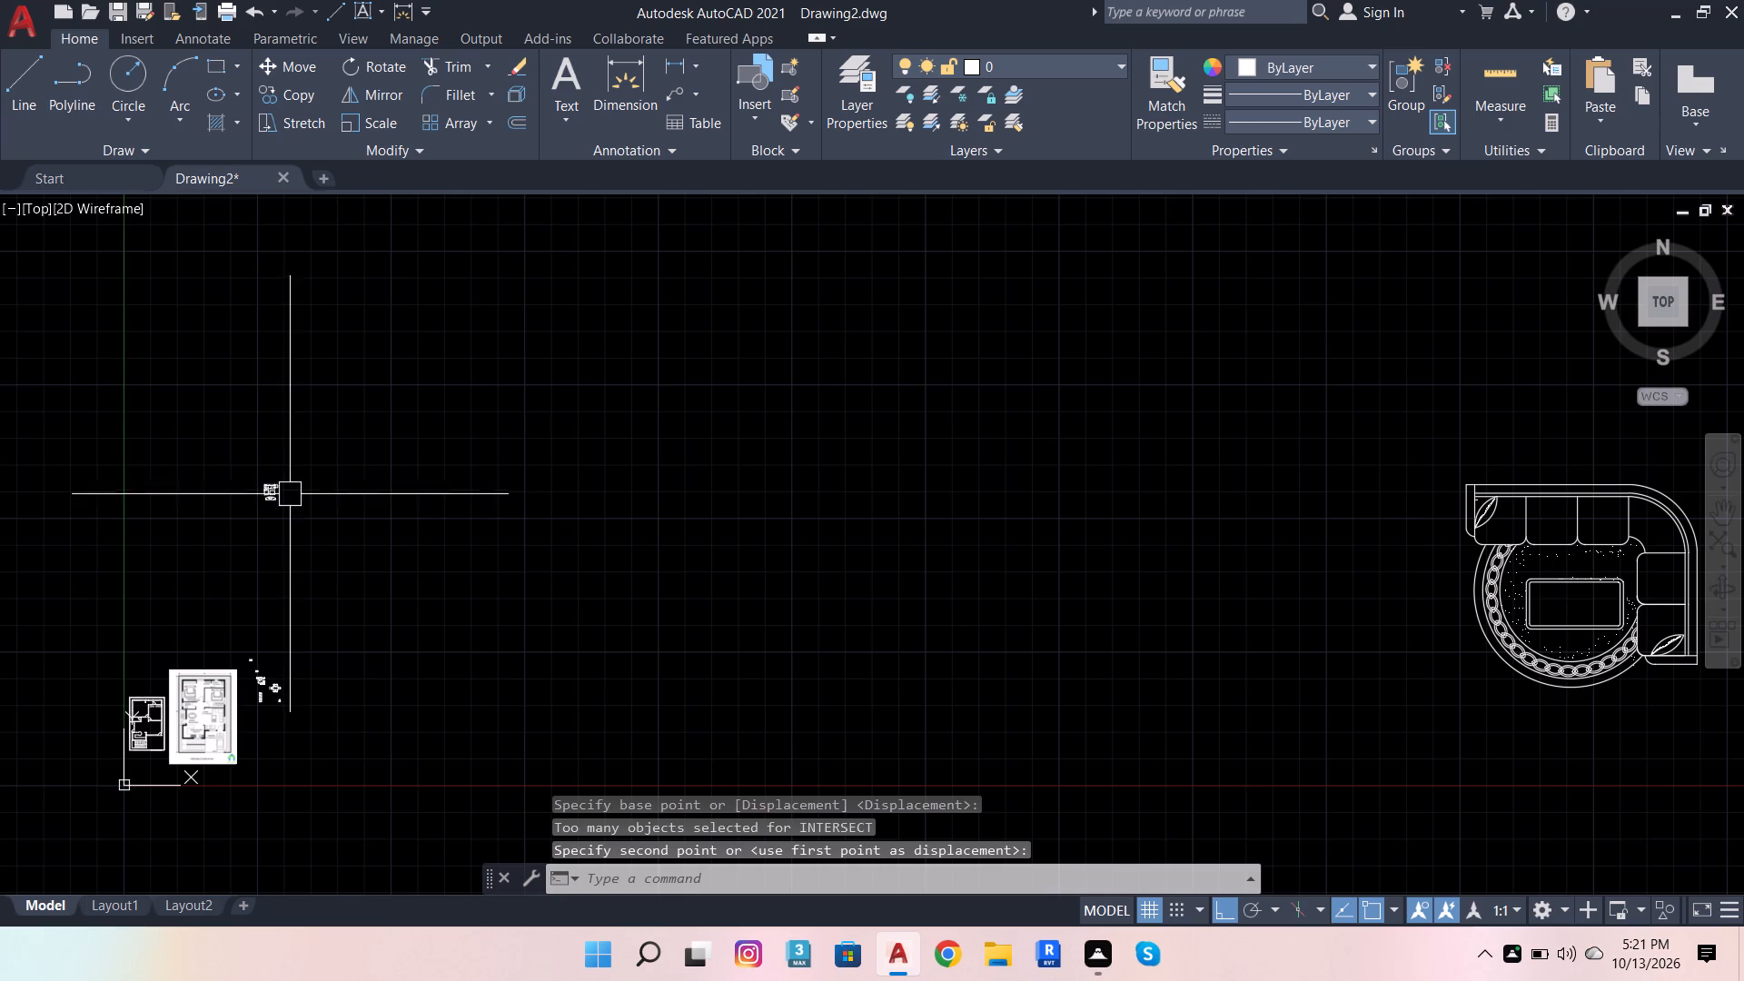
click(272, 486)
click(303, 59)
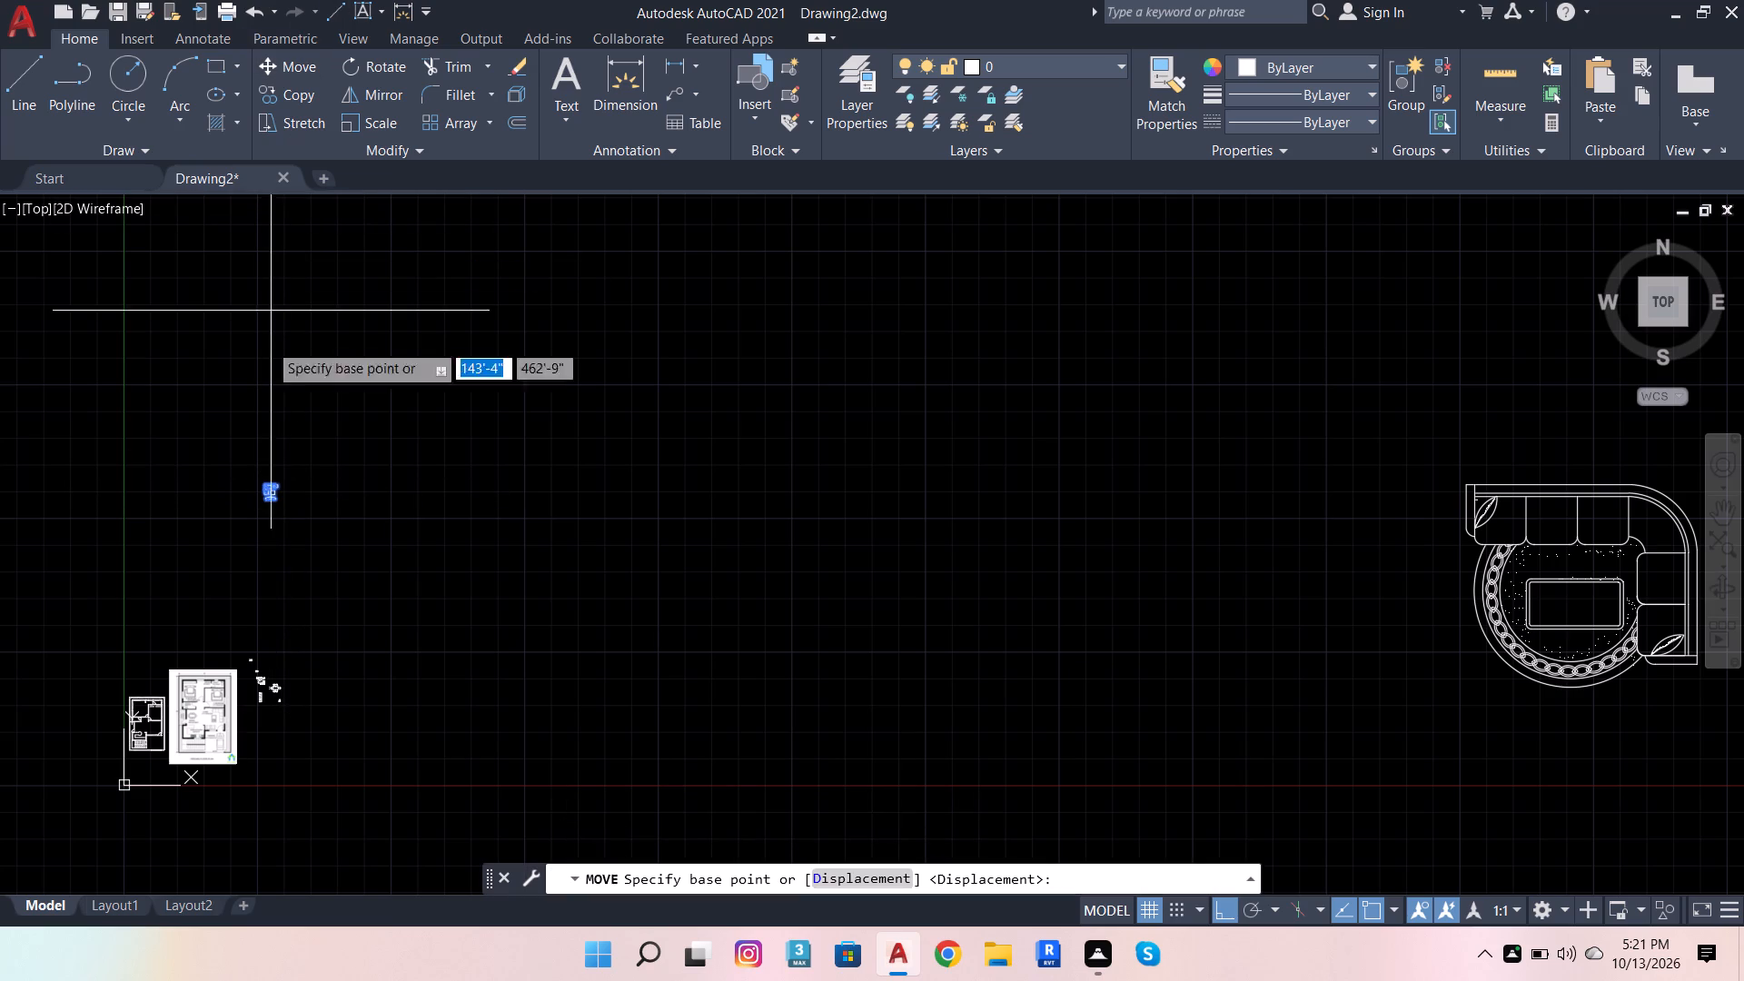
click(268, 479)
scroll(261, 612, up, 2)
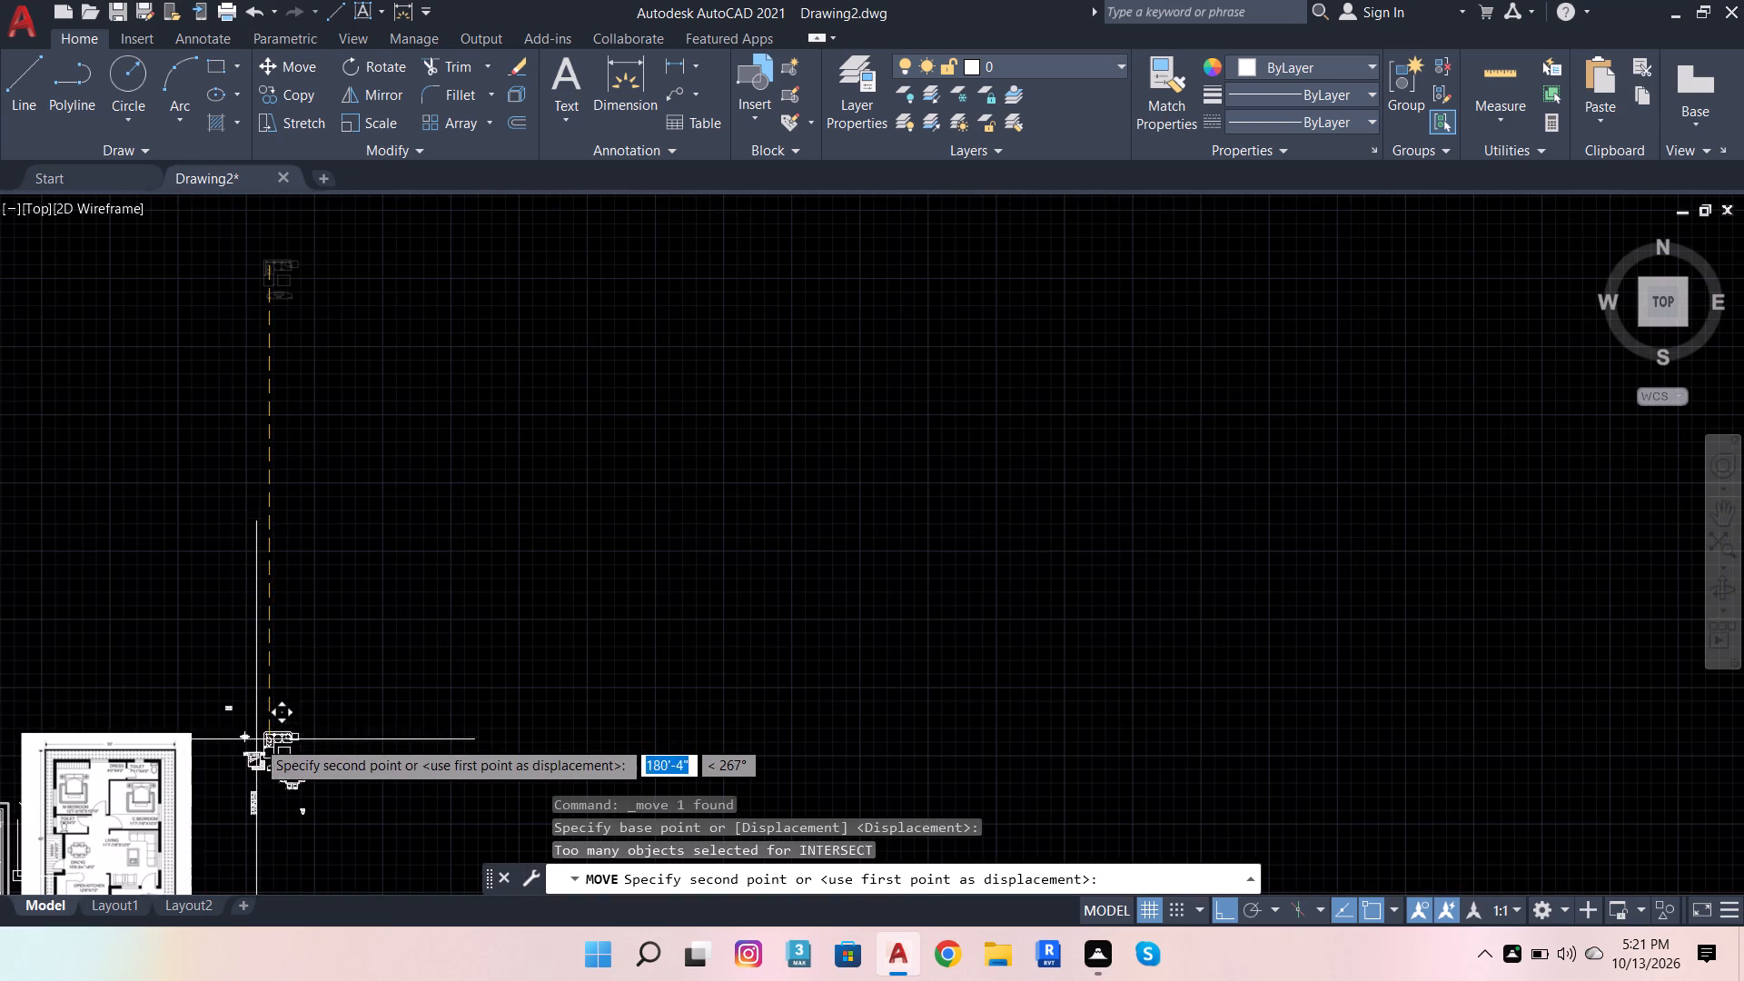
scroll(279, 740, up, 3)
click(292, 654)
Scale the curved corner sofa set down about its reference line's left end until the first seat cushion's width matches that line.
scroll(88, 719, down, 4)
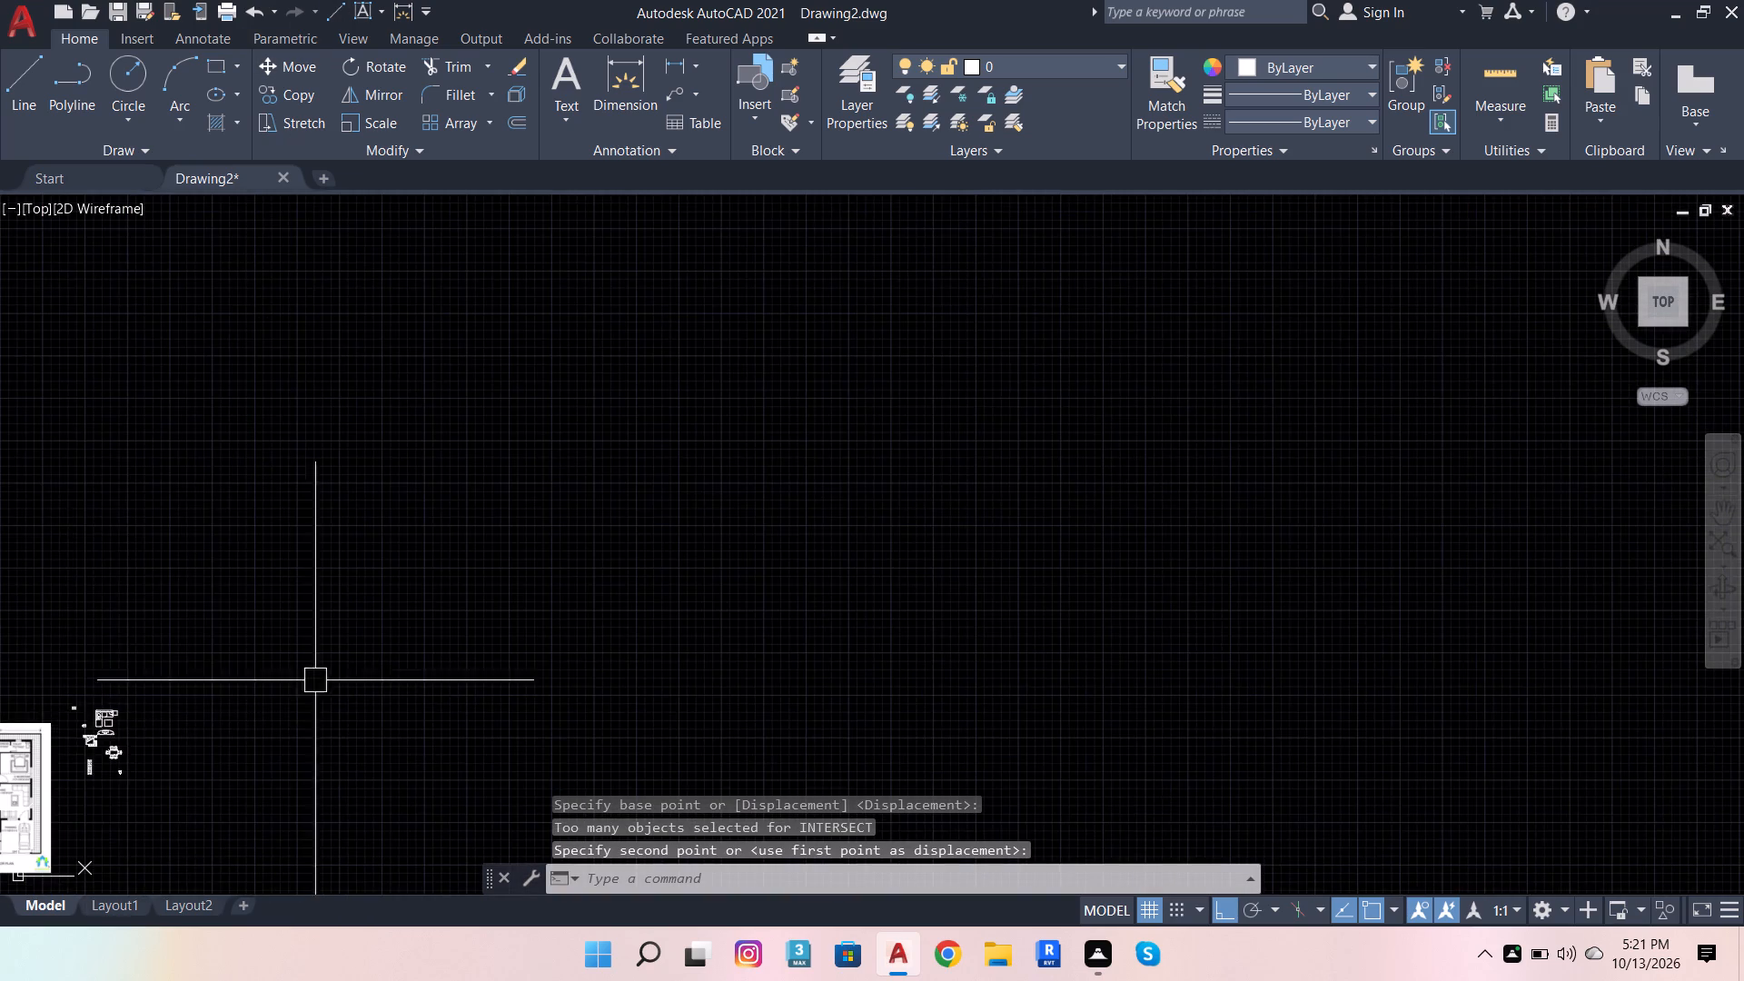
scroll(633, 653, down, 4)
scroll(1040, 667, up, 3)
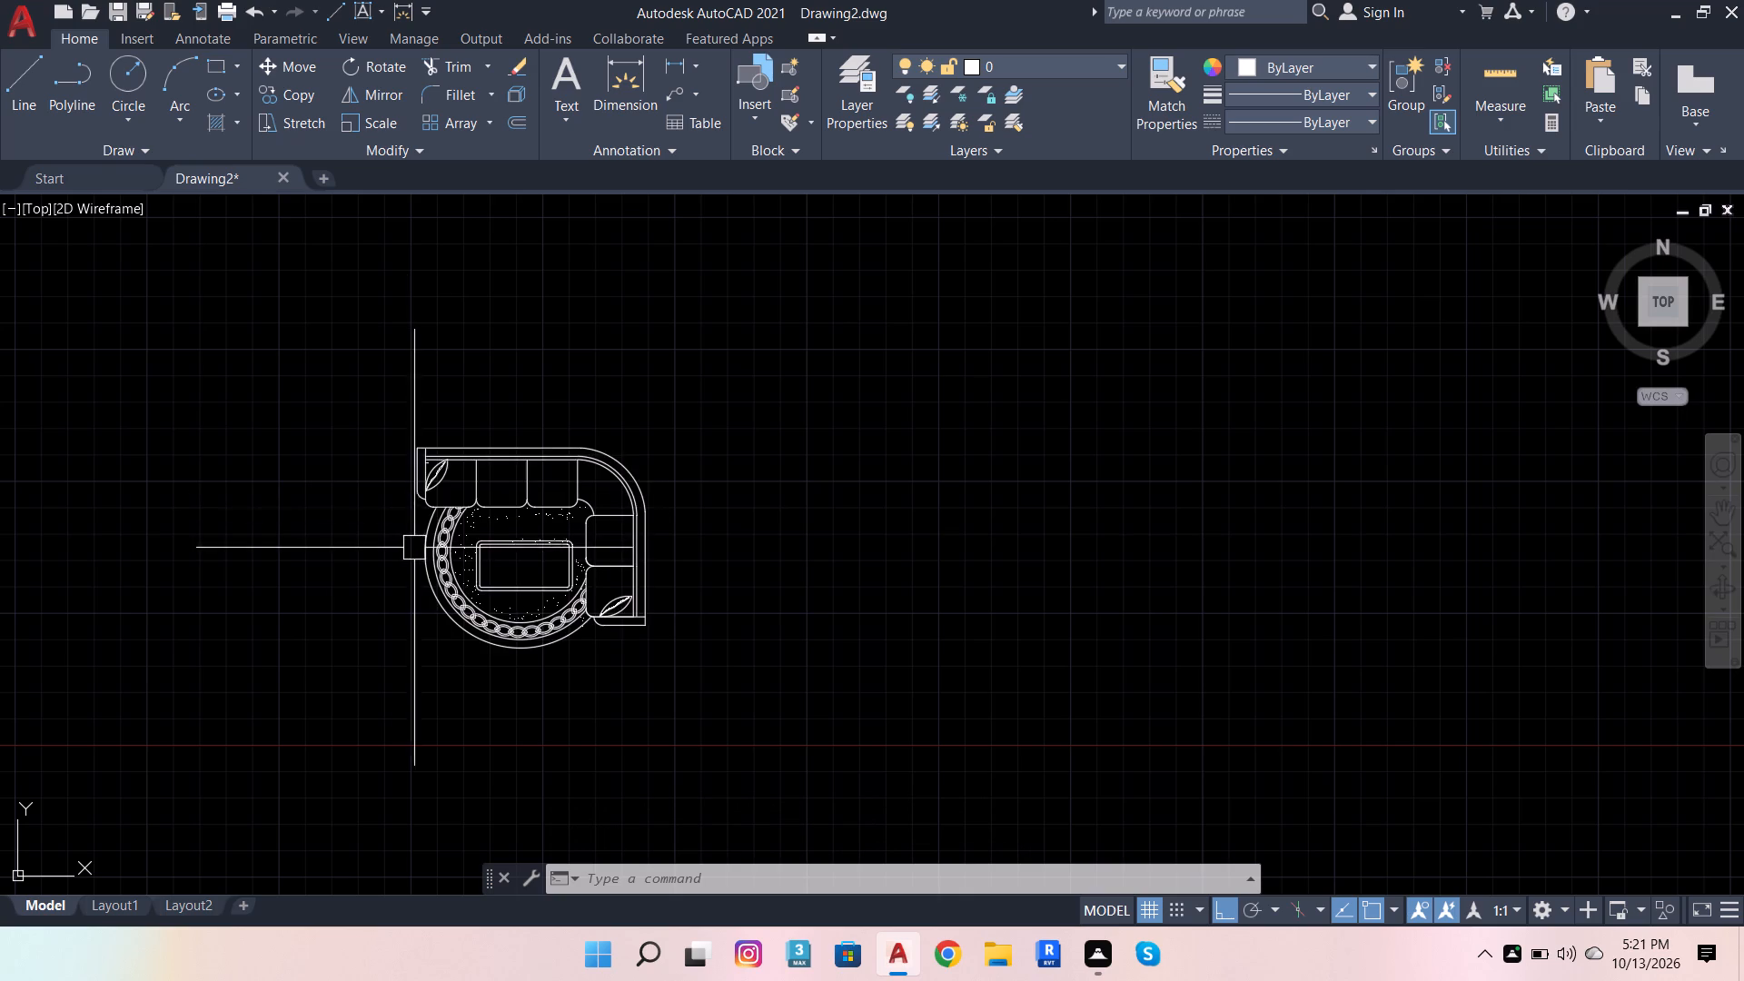
scroll(475, 425, up, 4)
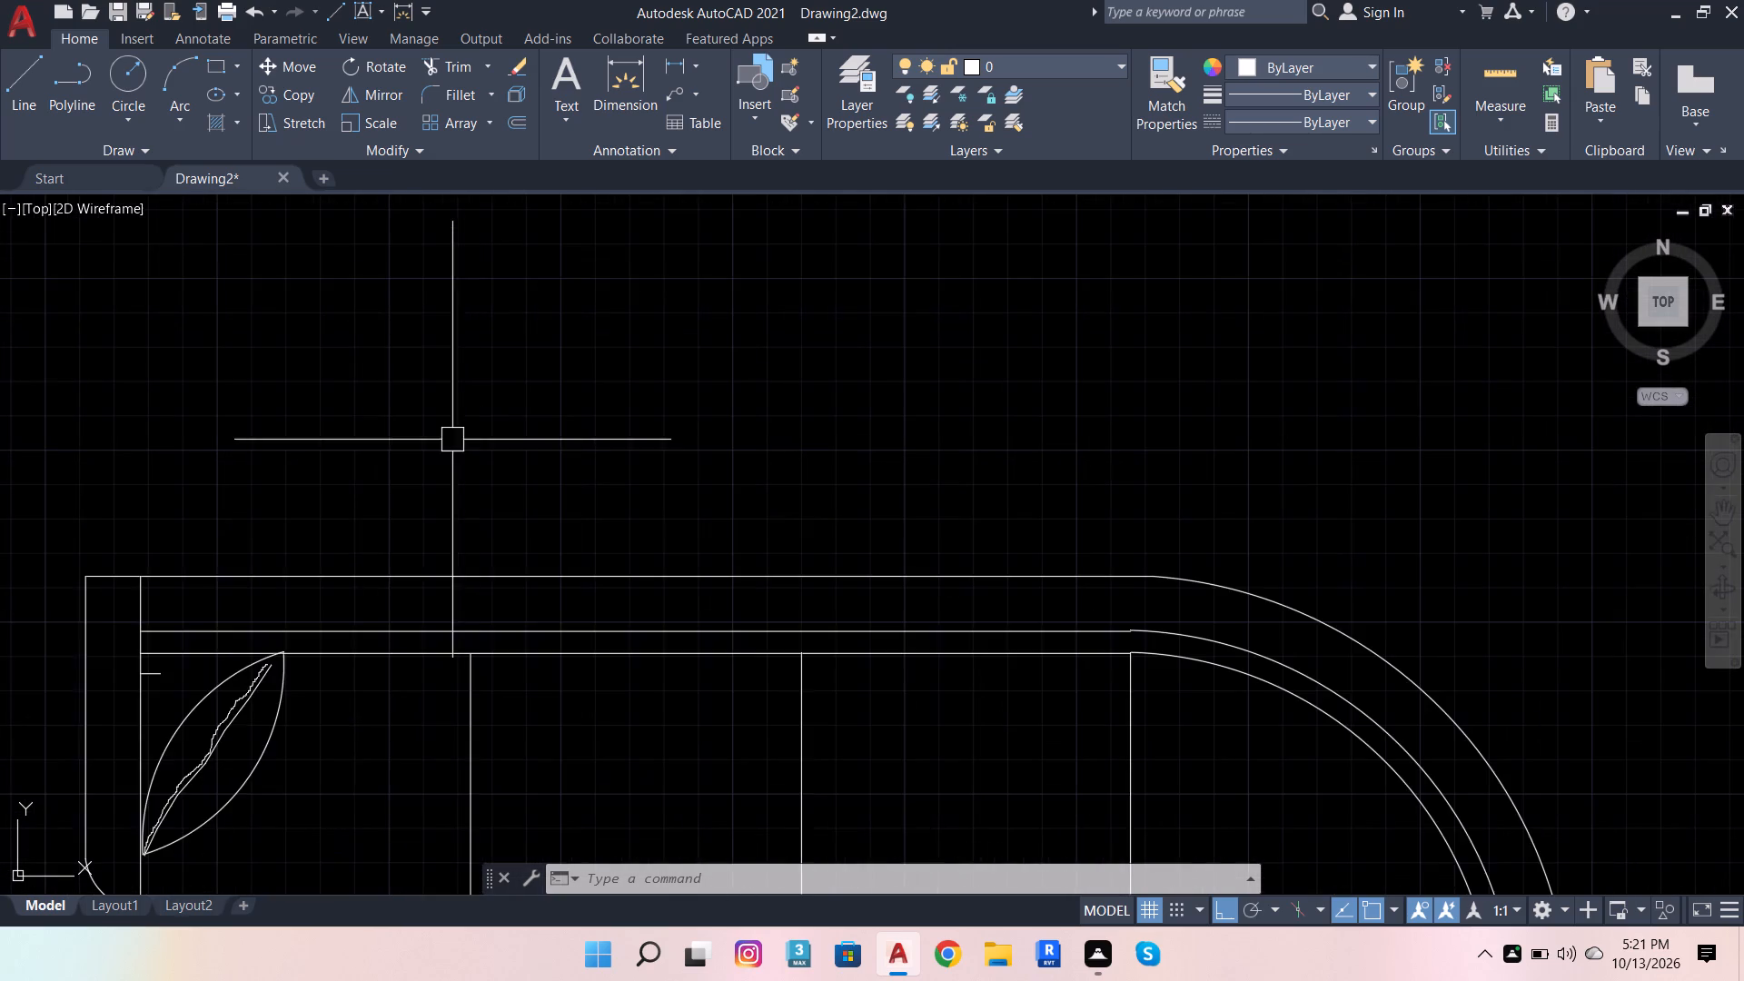
click(230, 739)
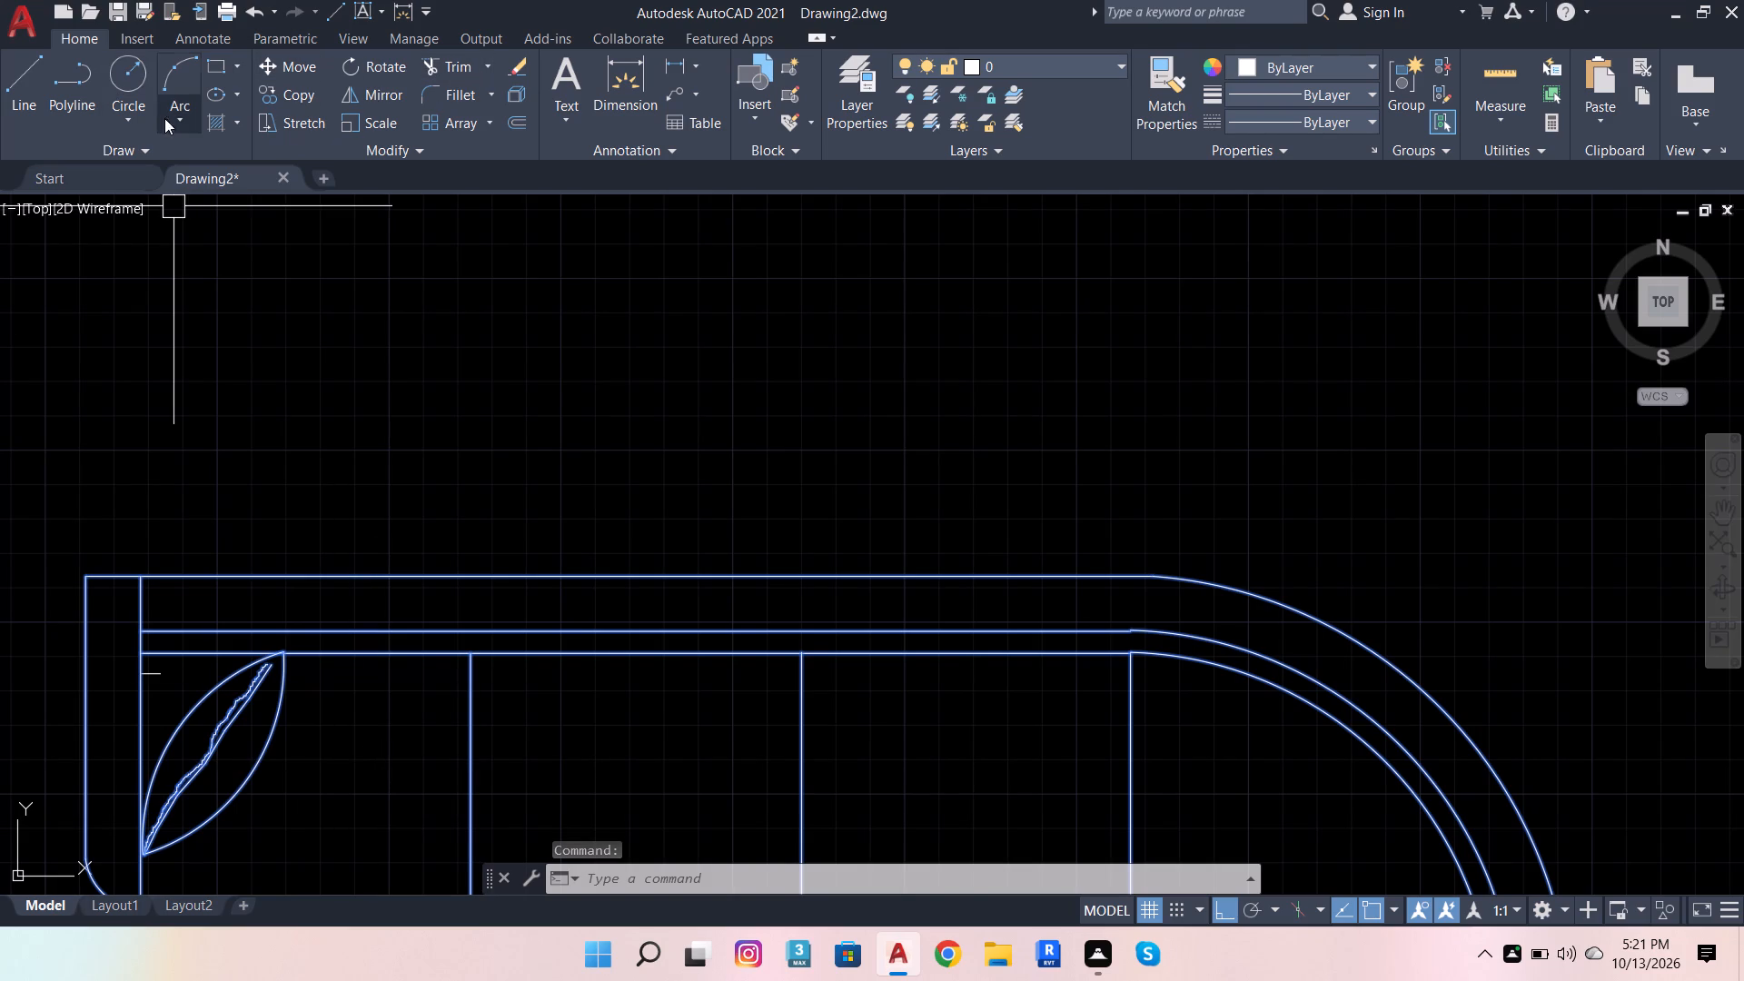
click(355, 120)
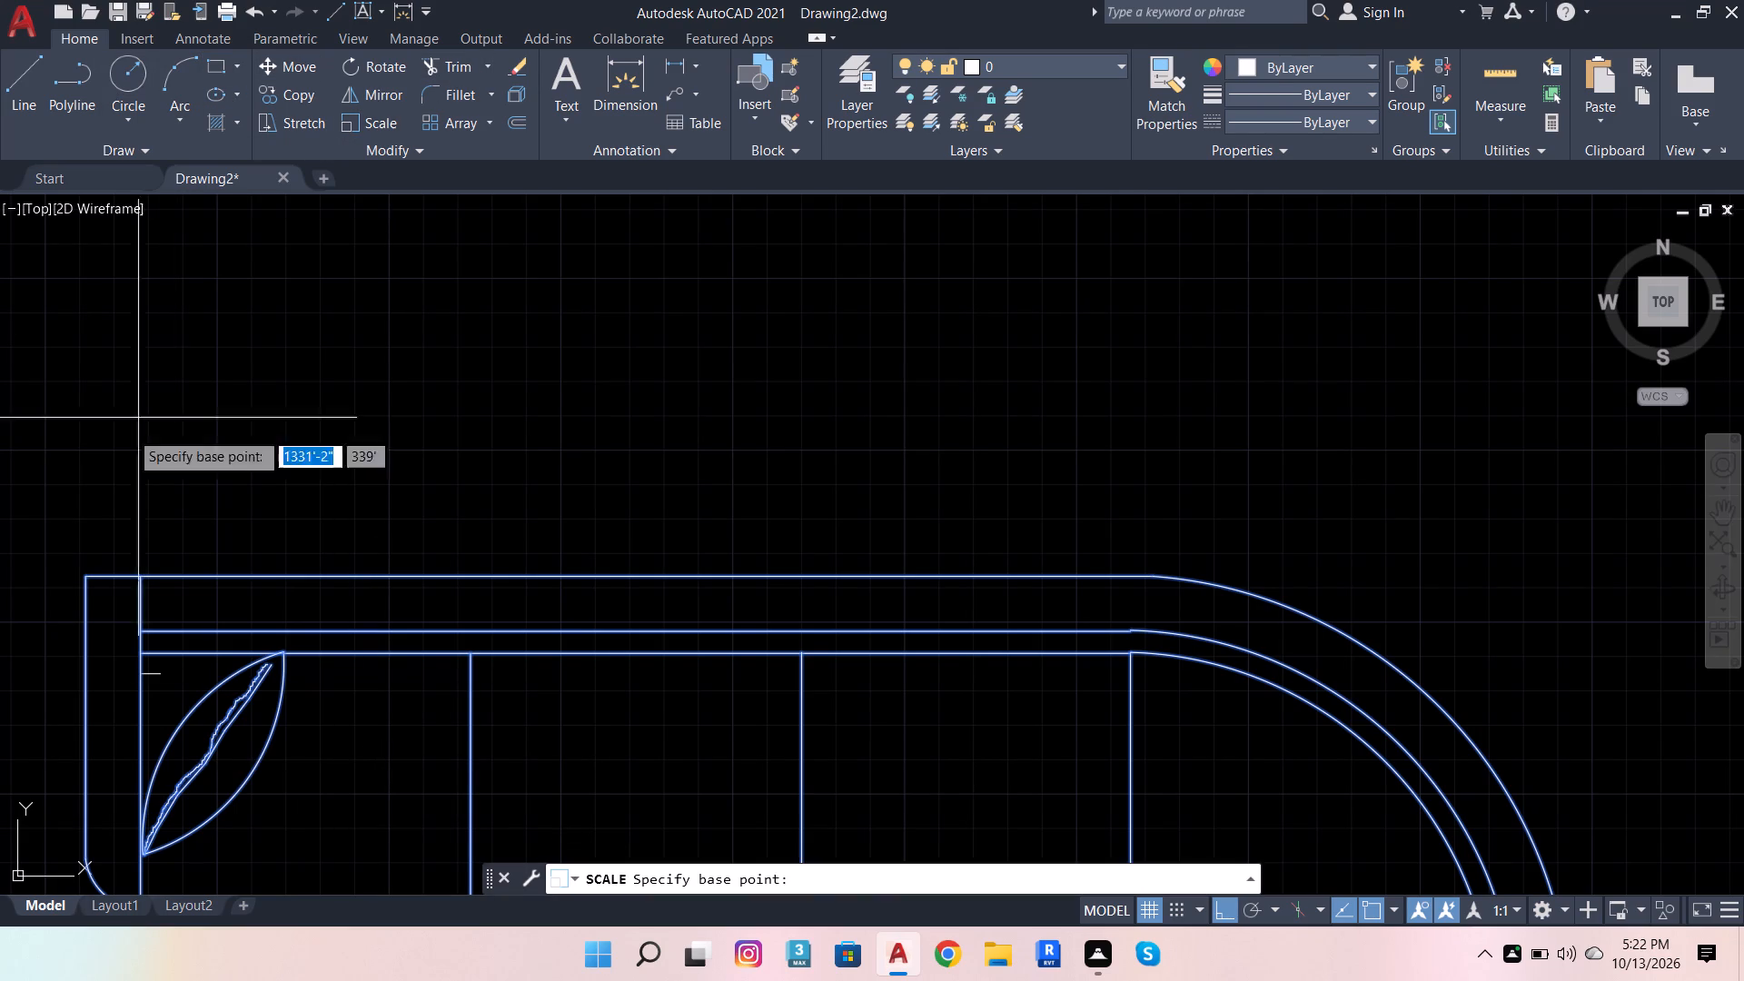
scroll(101, 700, up, 3)
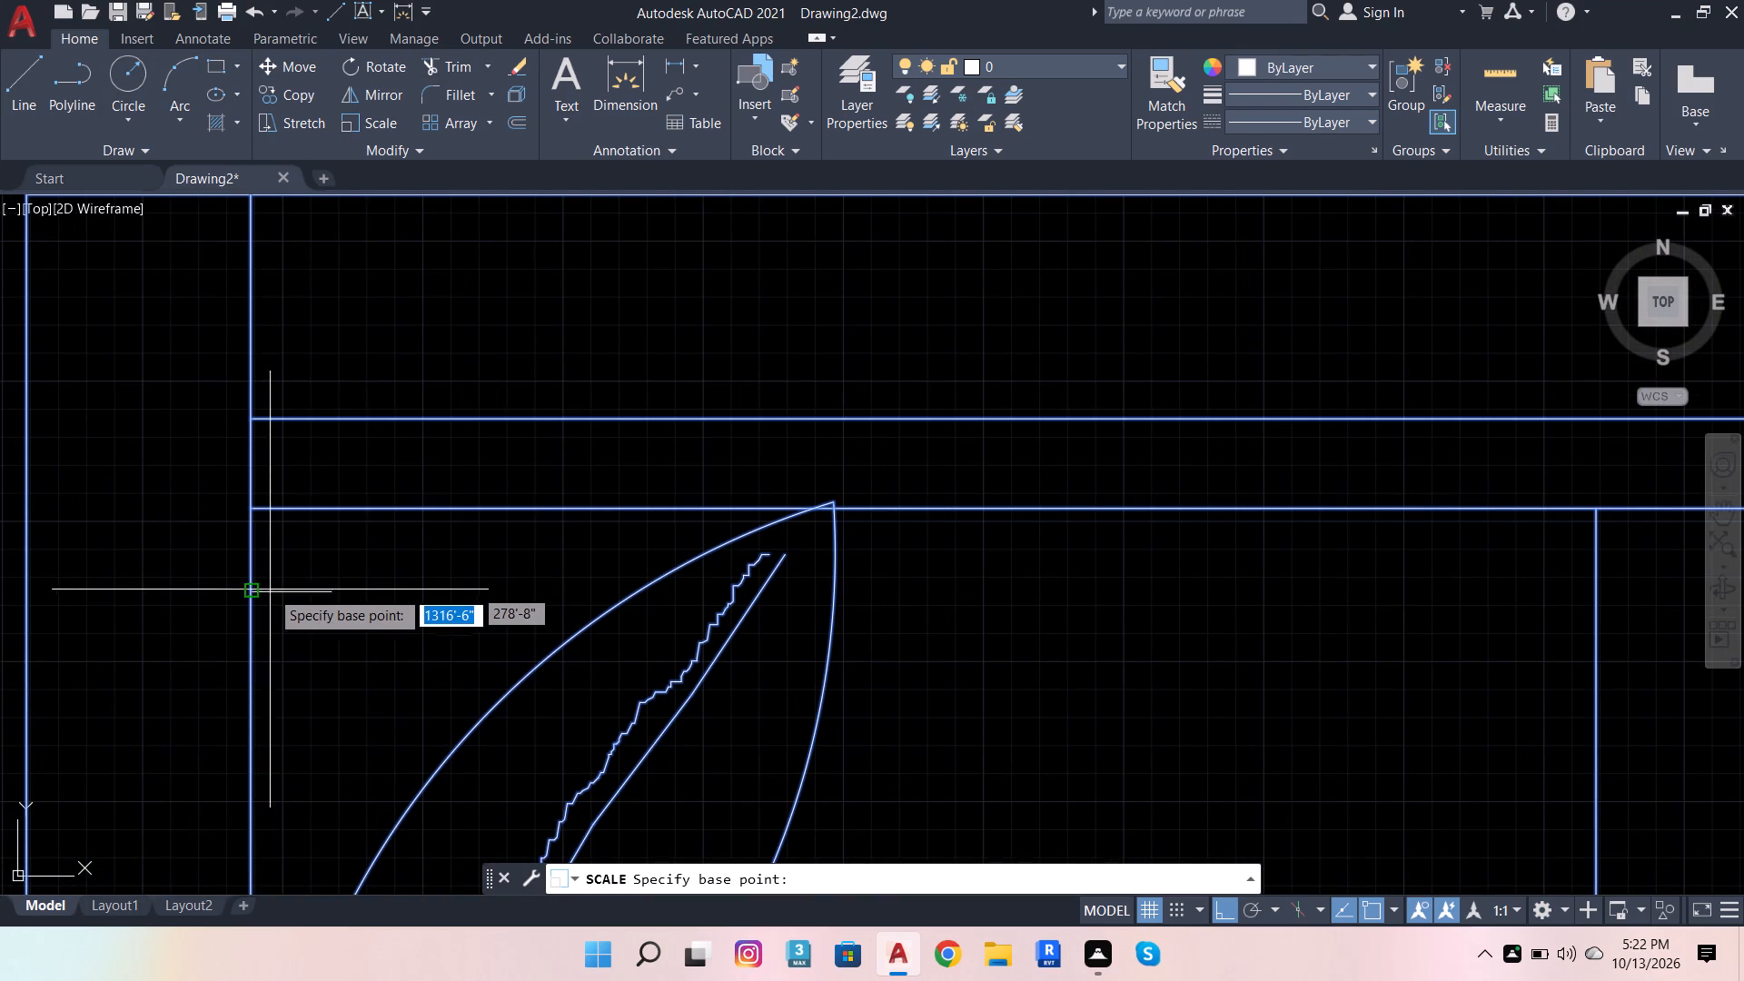
click(248, 596)
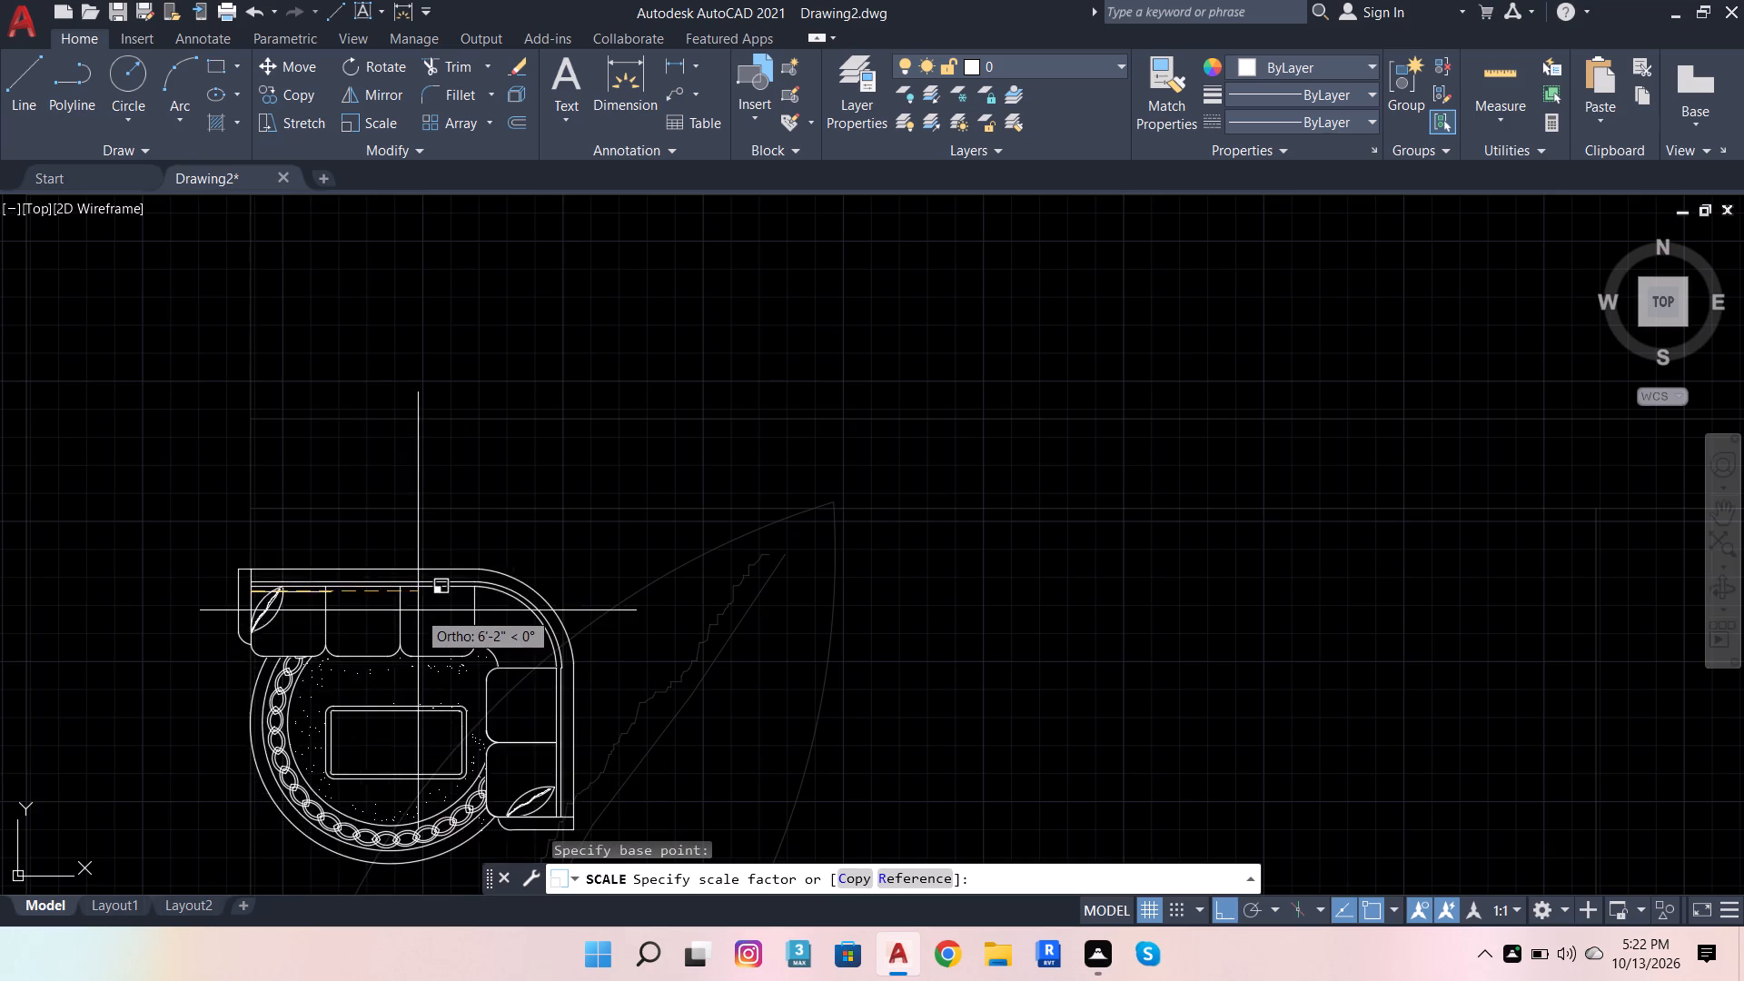
scroll(418, 610, up, 2)
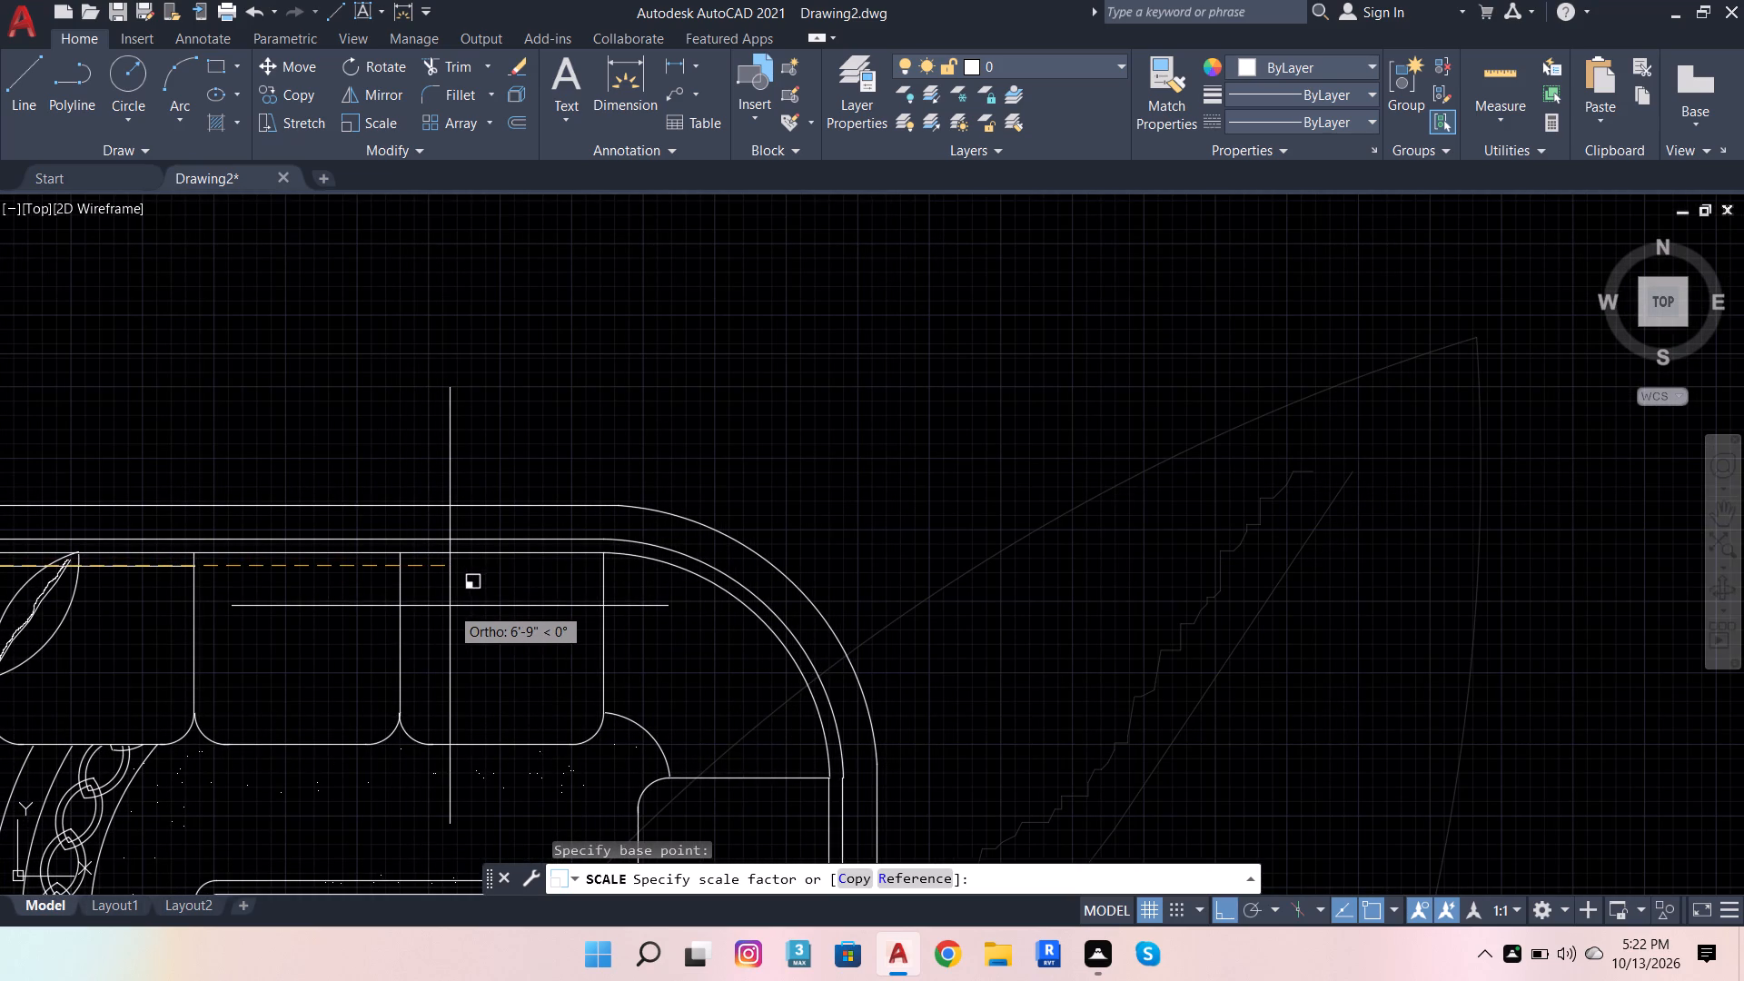
click(450, 606)
Delete the horizontal reference line across the curved sofa's first seat cushion.
scroll(509, 607, down, 2)
scroll(325, 598, up, 3)
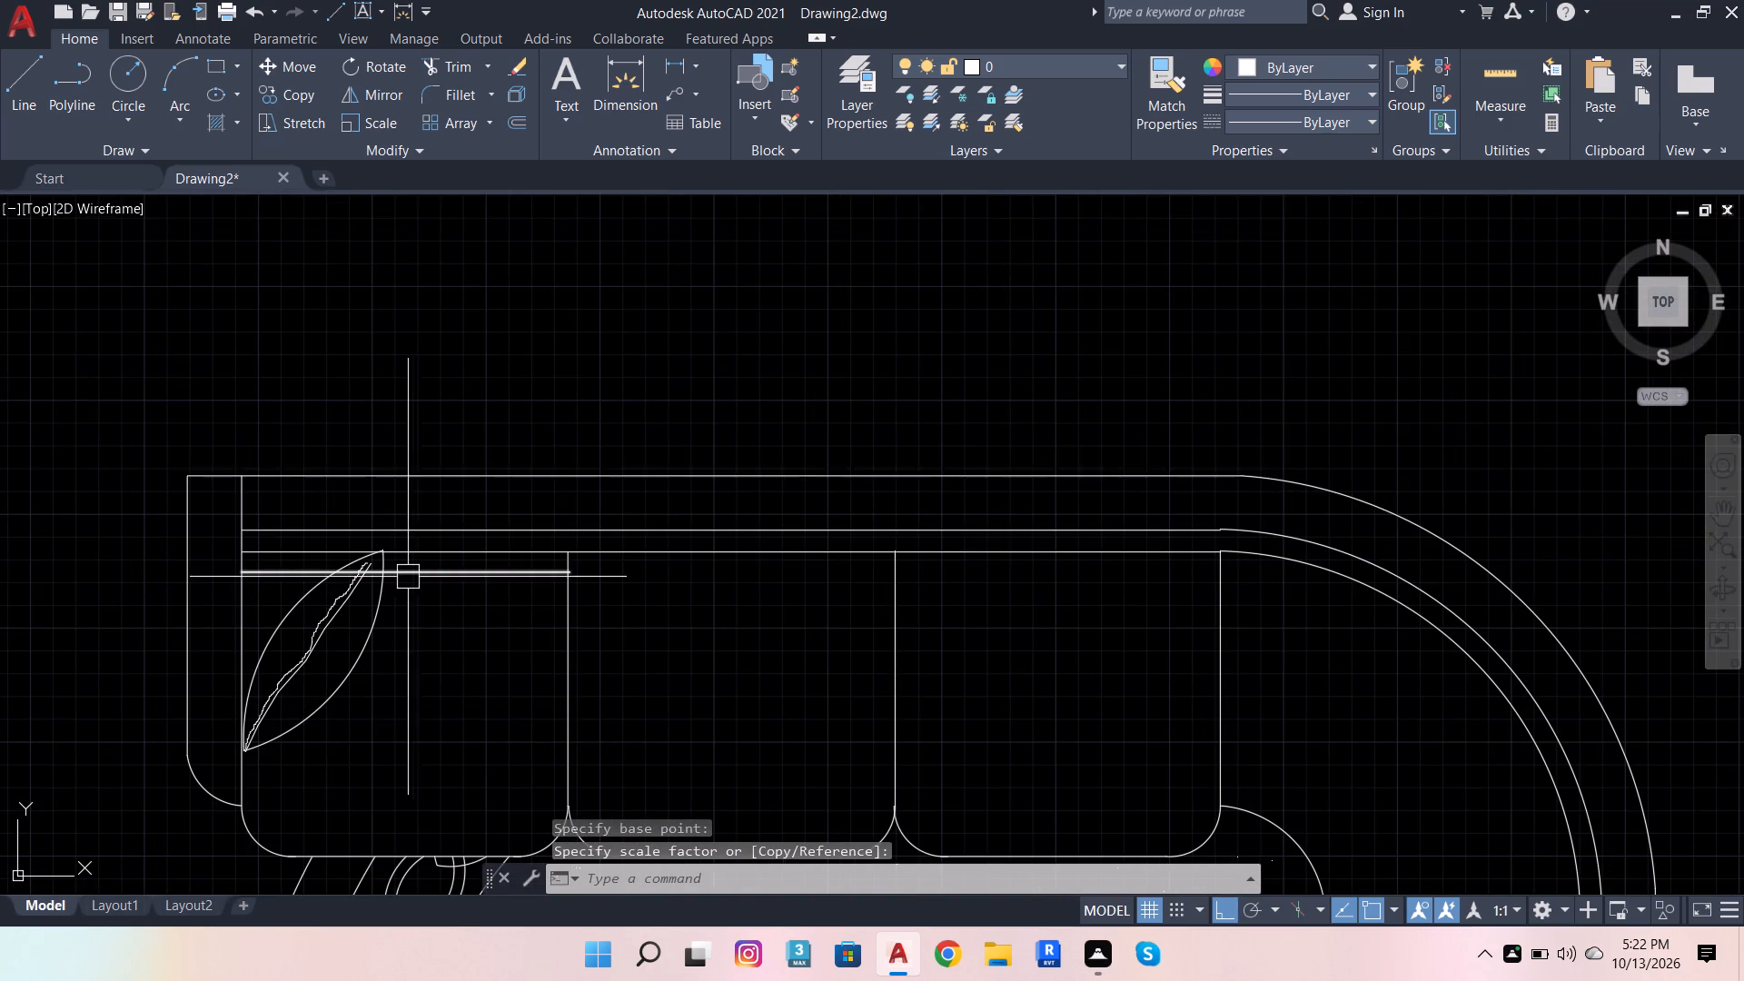
click(422, 577)
key(Delete)
key(Delete)
Turn Ortho off and move the curved corner sofa set next to the furniture blocks beside the reference plan image.
scroll(669, 607, down, 7)
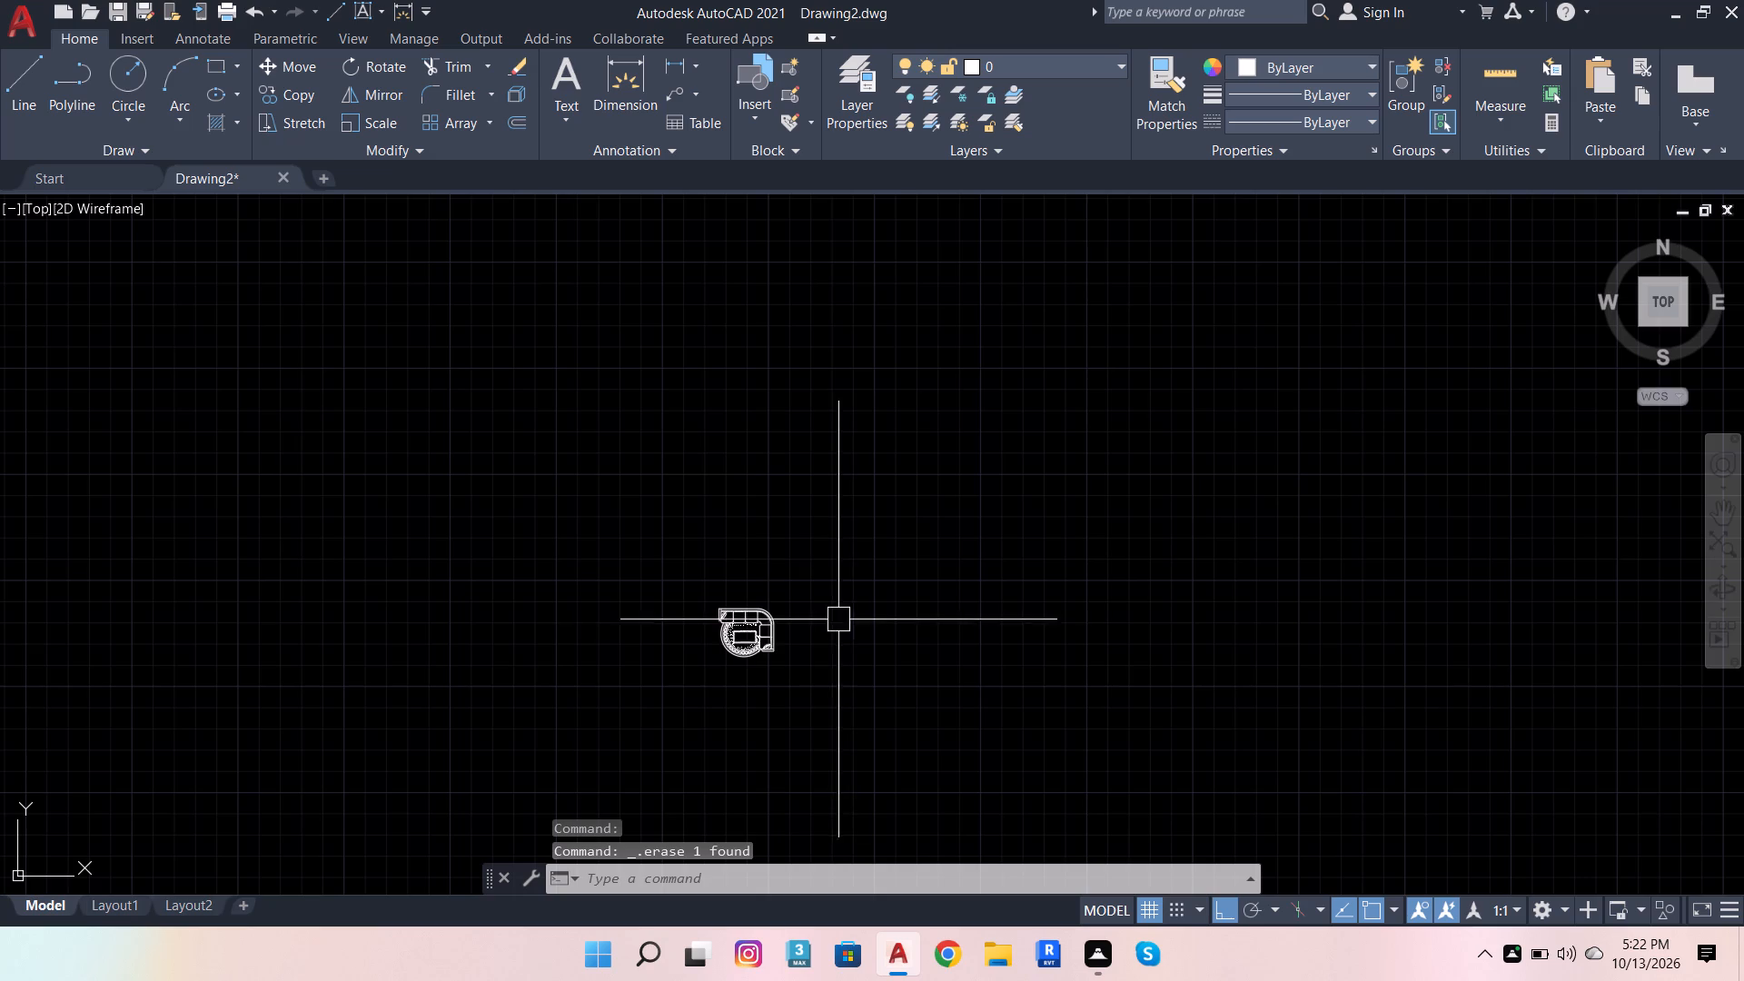
click(762, 629)
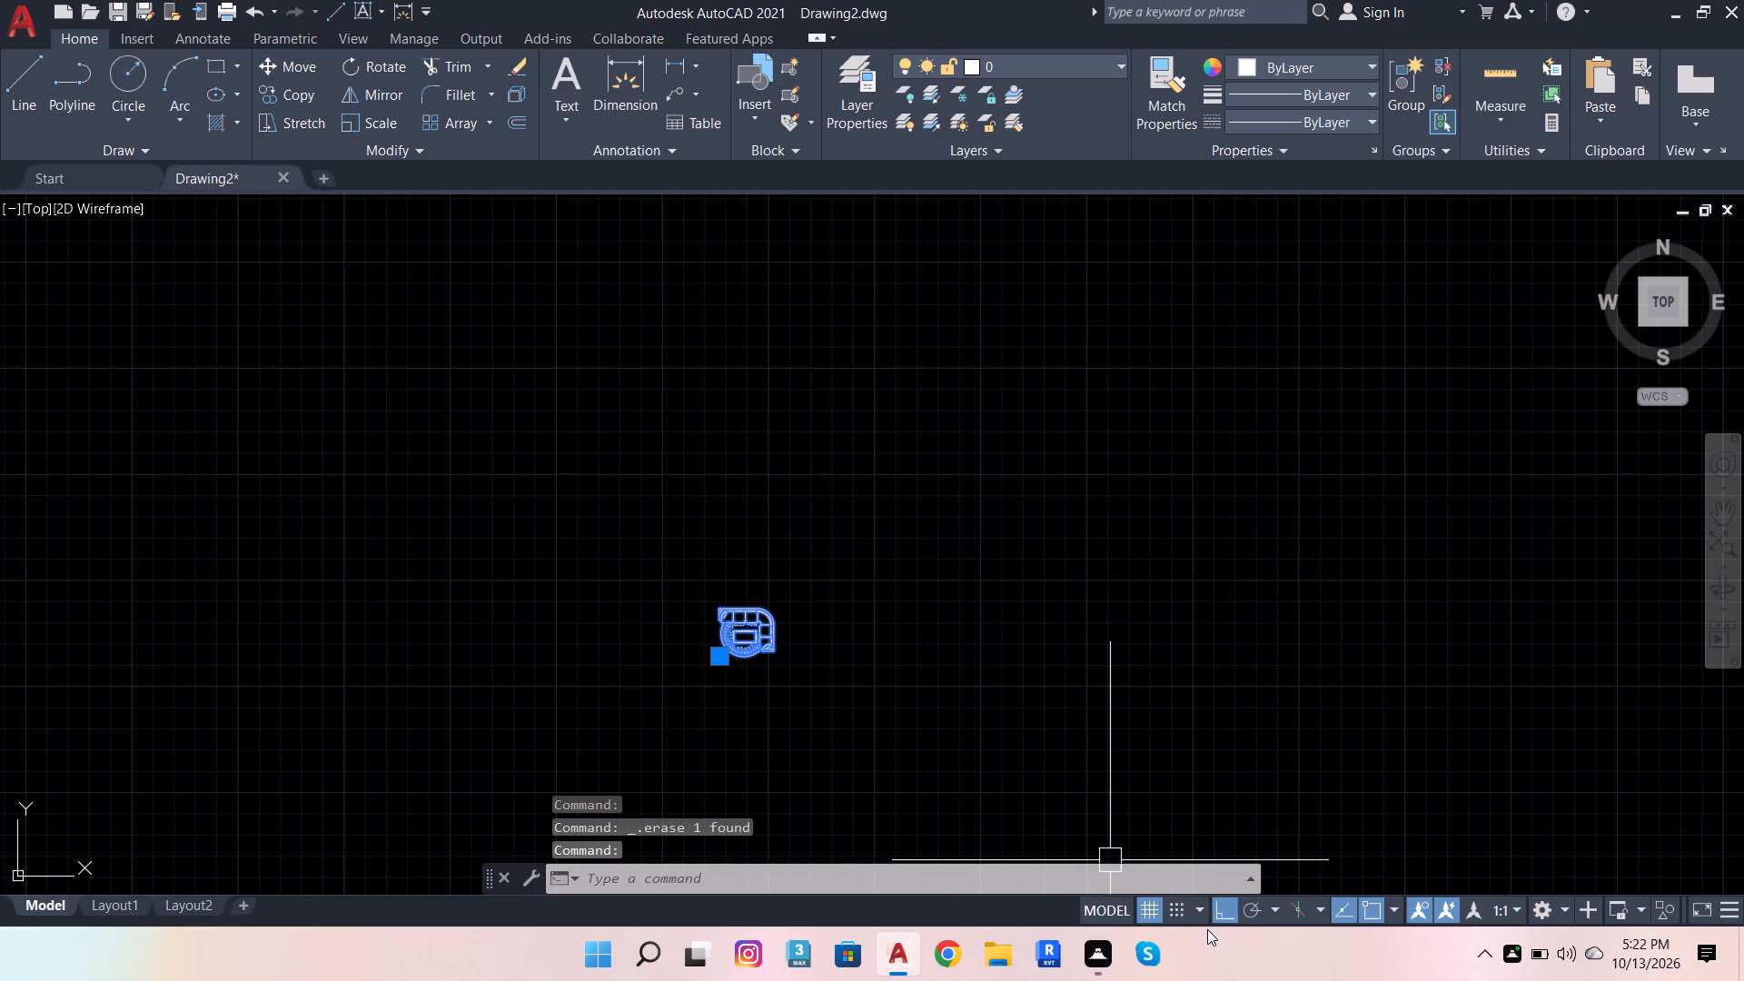
click(1216, 921)
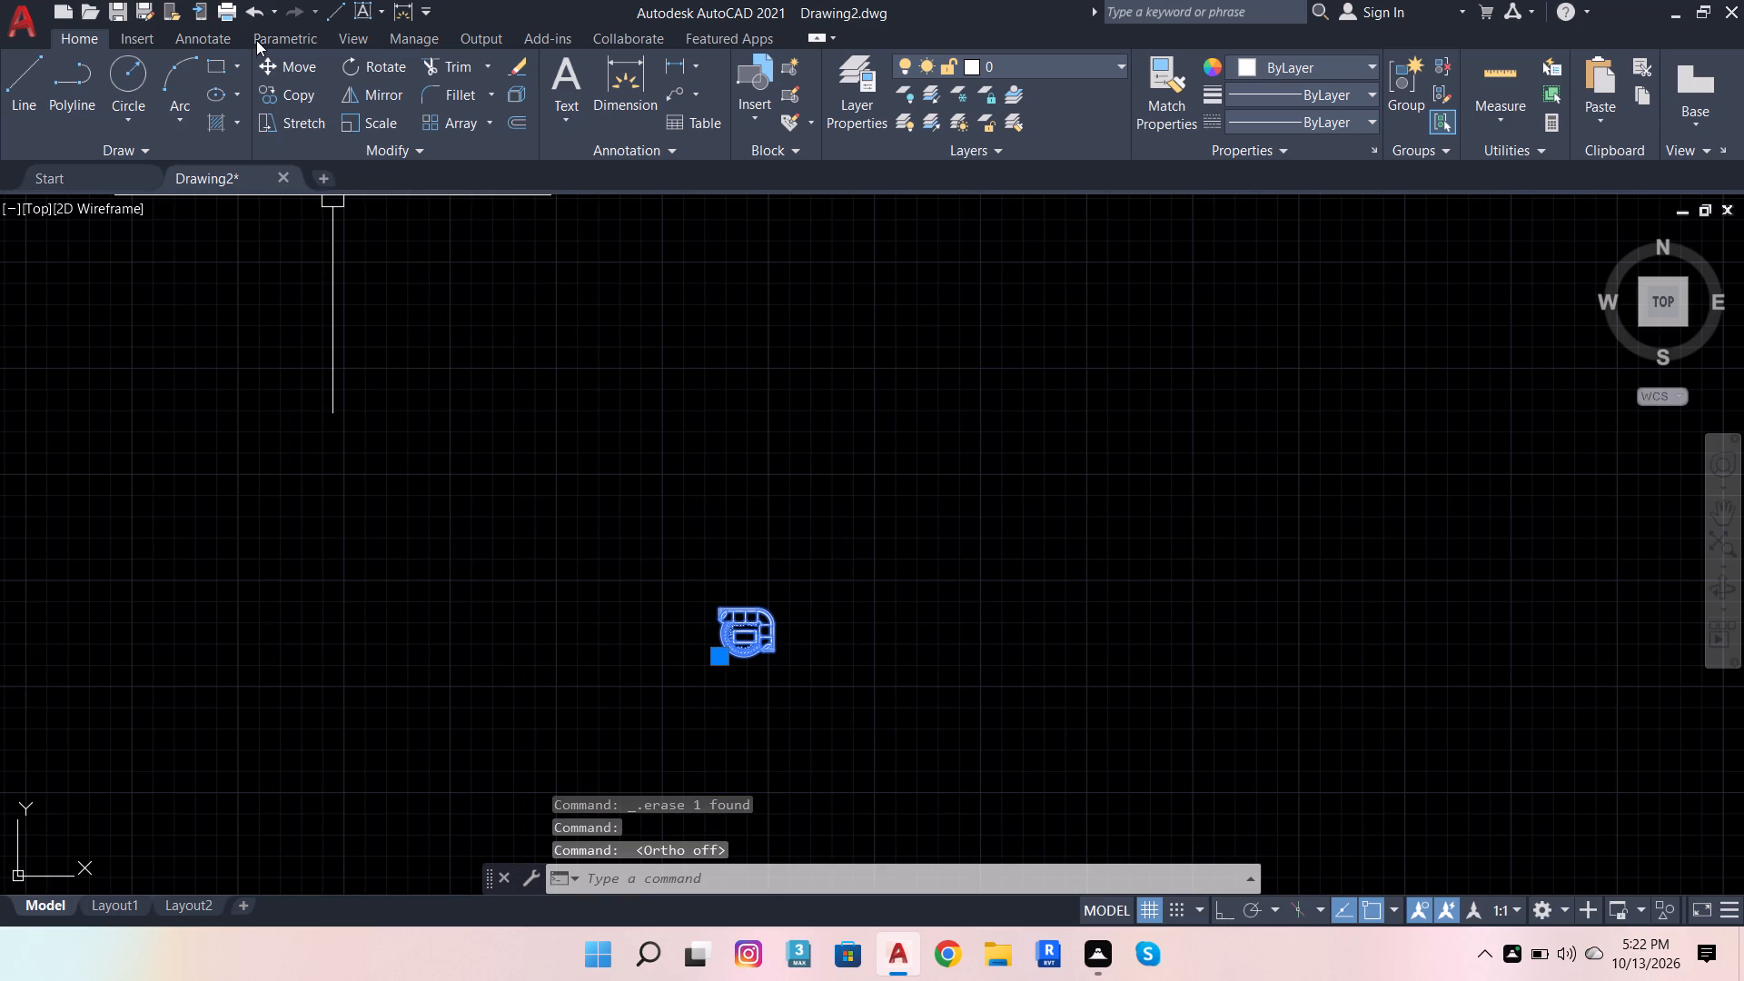
click(291, 64)
click(777, 632)
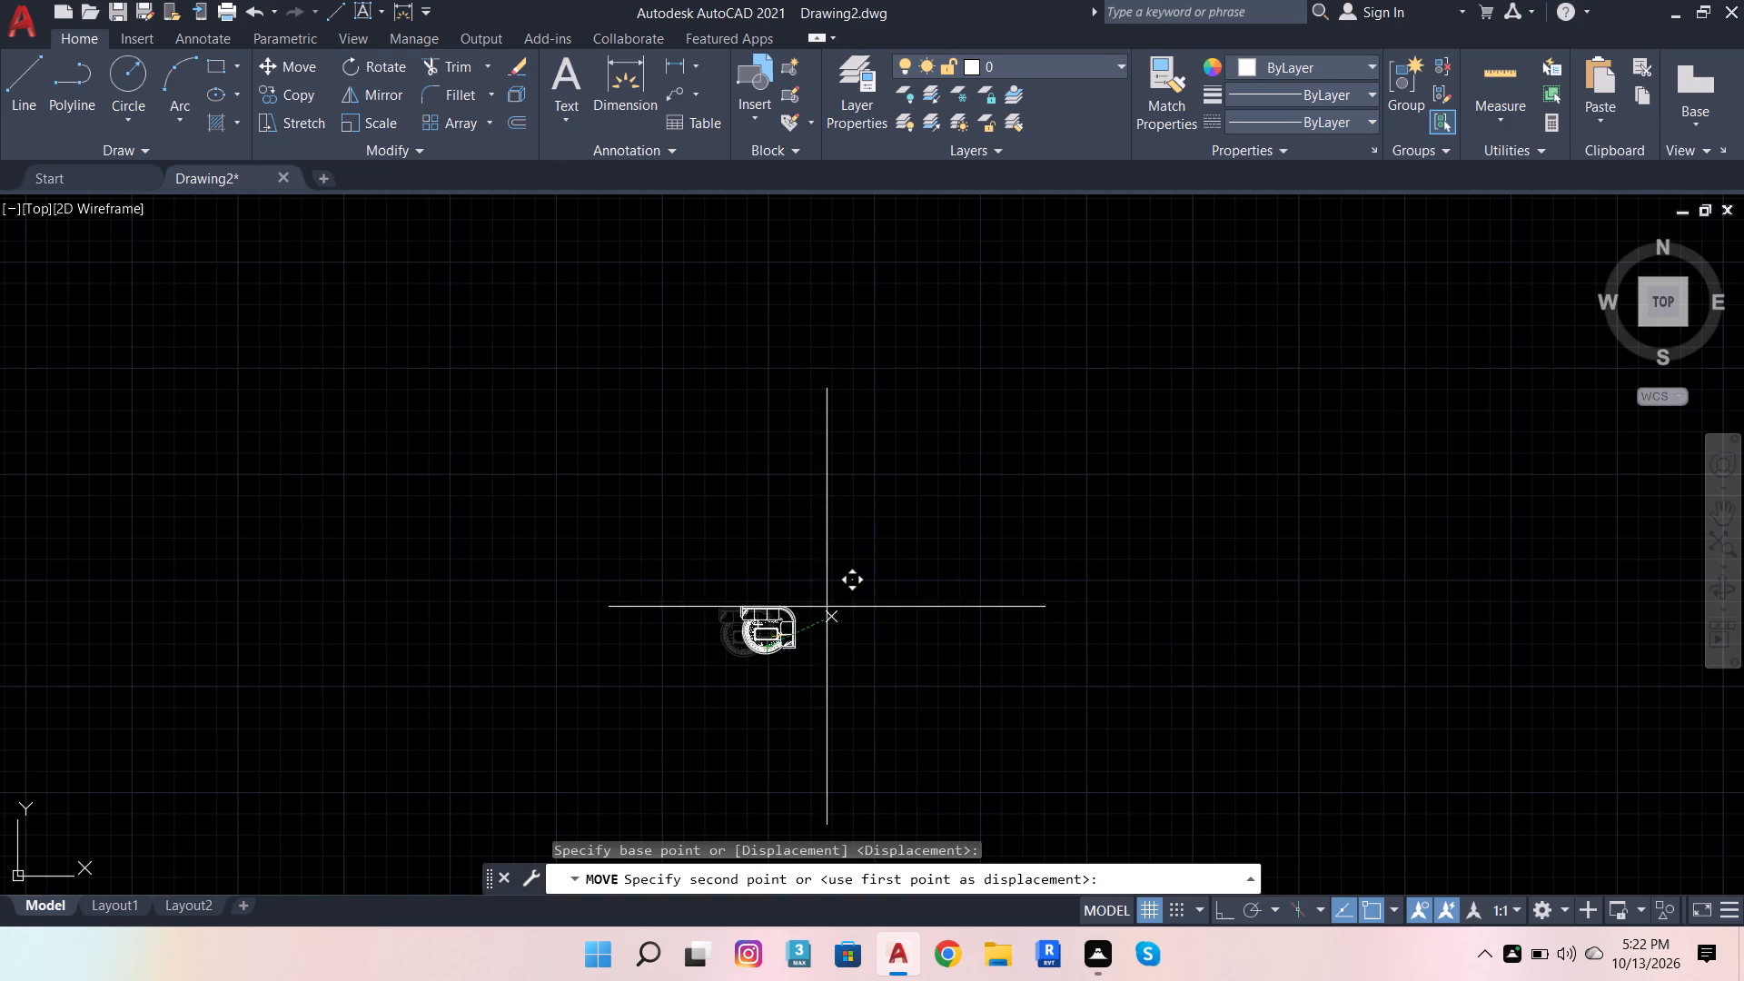
scroll(1284, 434, down, 5)
scroll(819, 540, up, 4)
scroll(631, 411, up, 2)
click(581, 413)
scroll(739, 480, down, 2)
key(Escape)
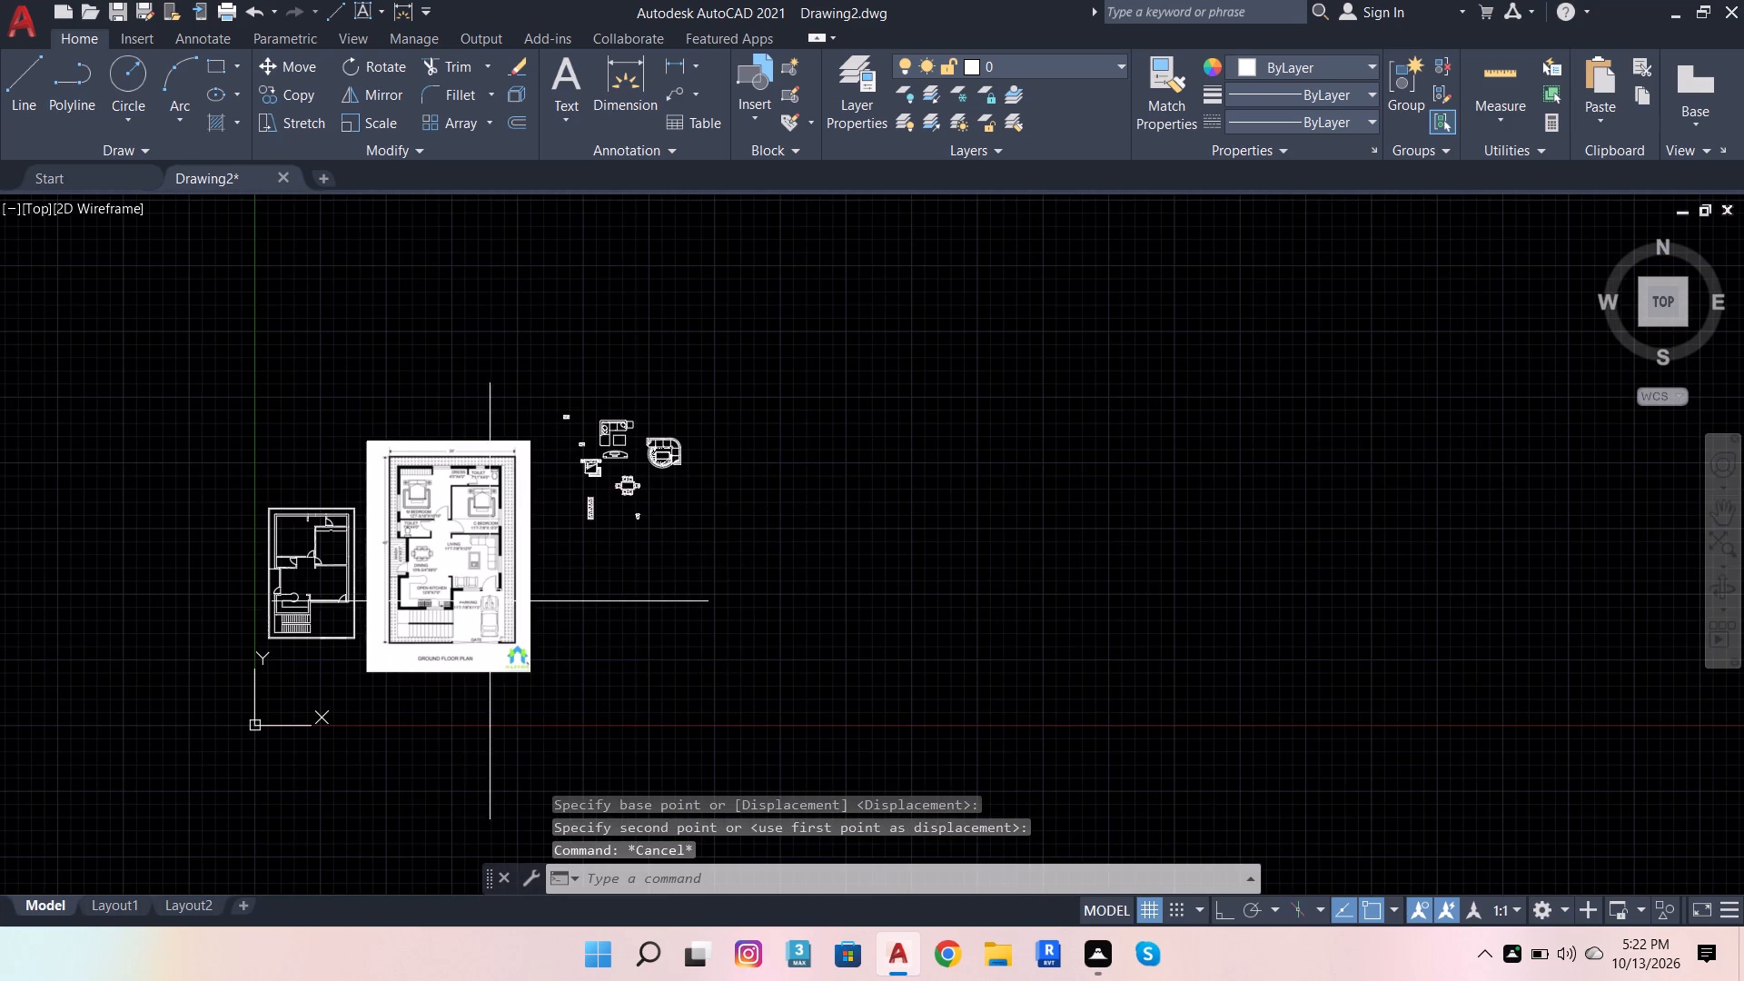
Delete the L-shaped sofa set with its tables and TV unit from the furniture blocks.
scroll(303, 607, up, 2)
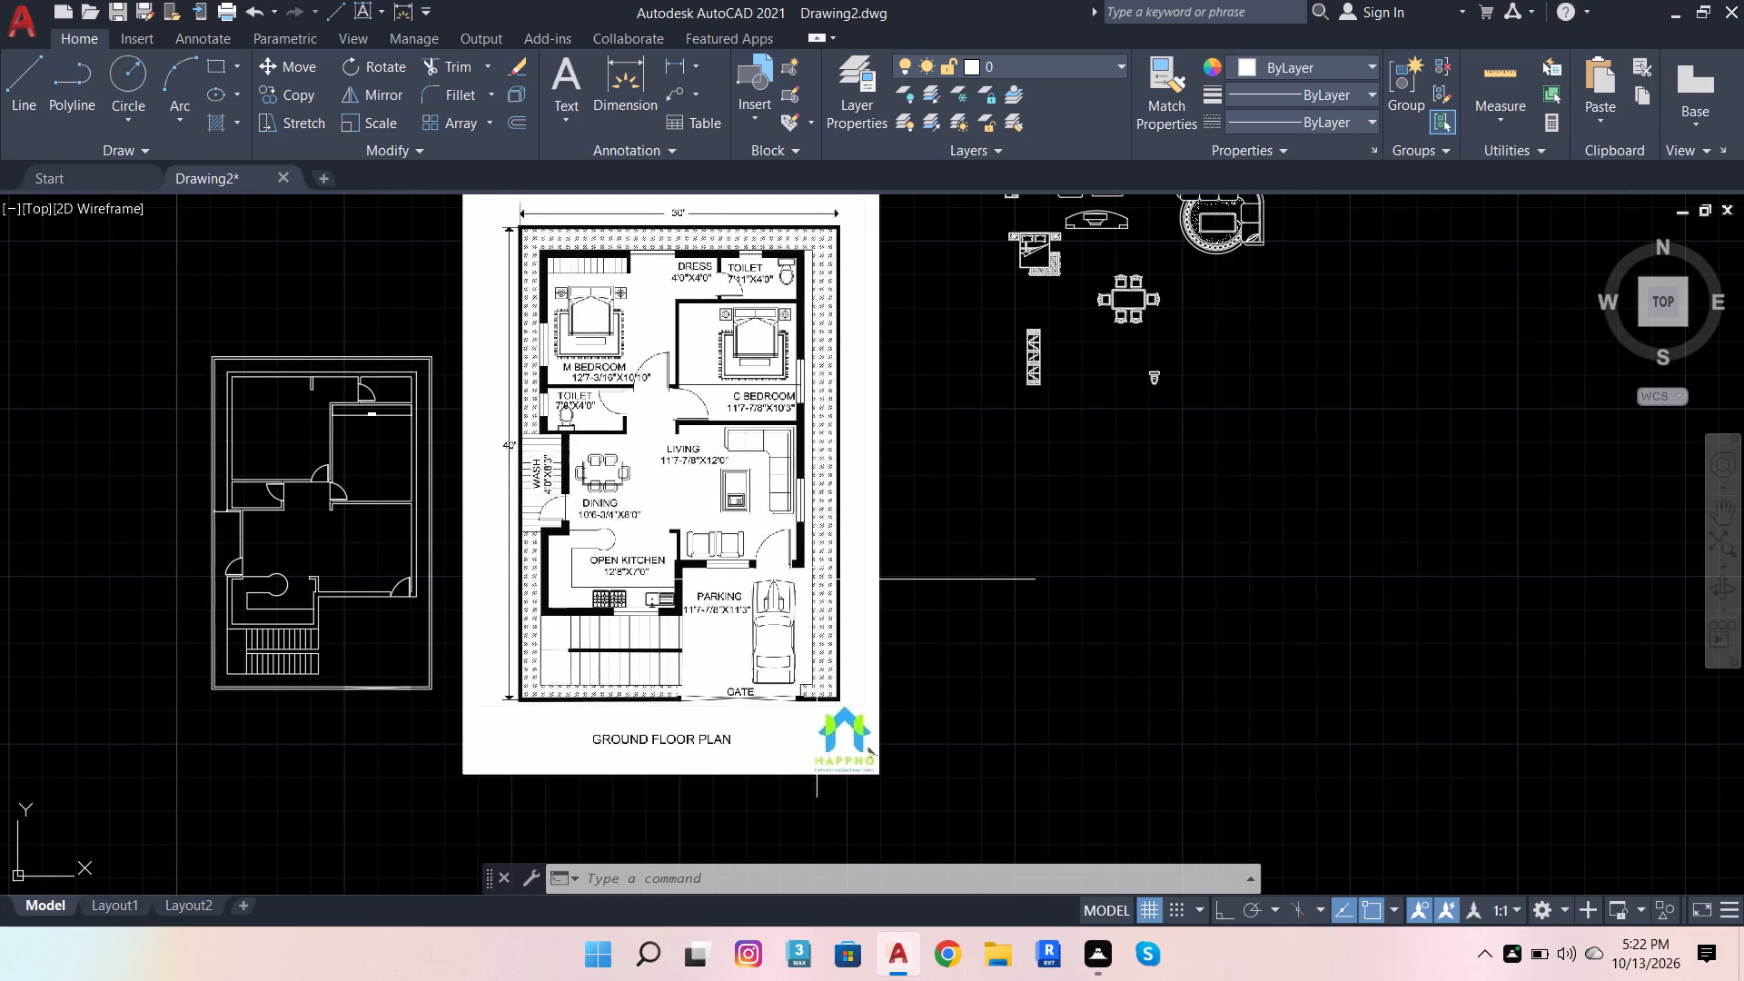
scroll(893, 653, down, 2)
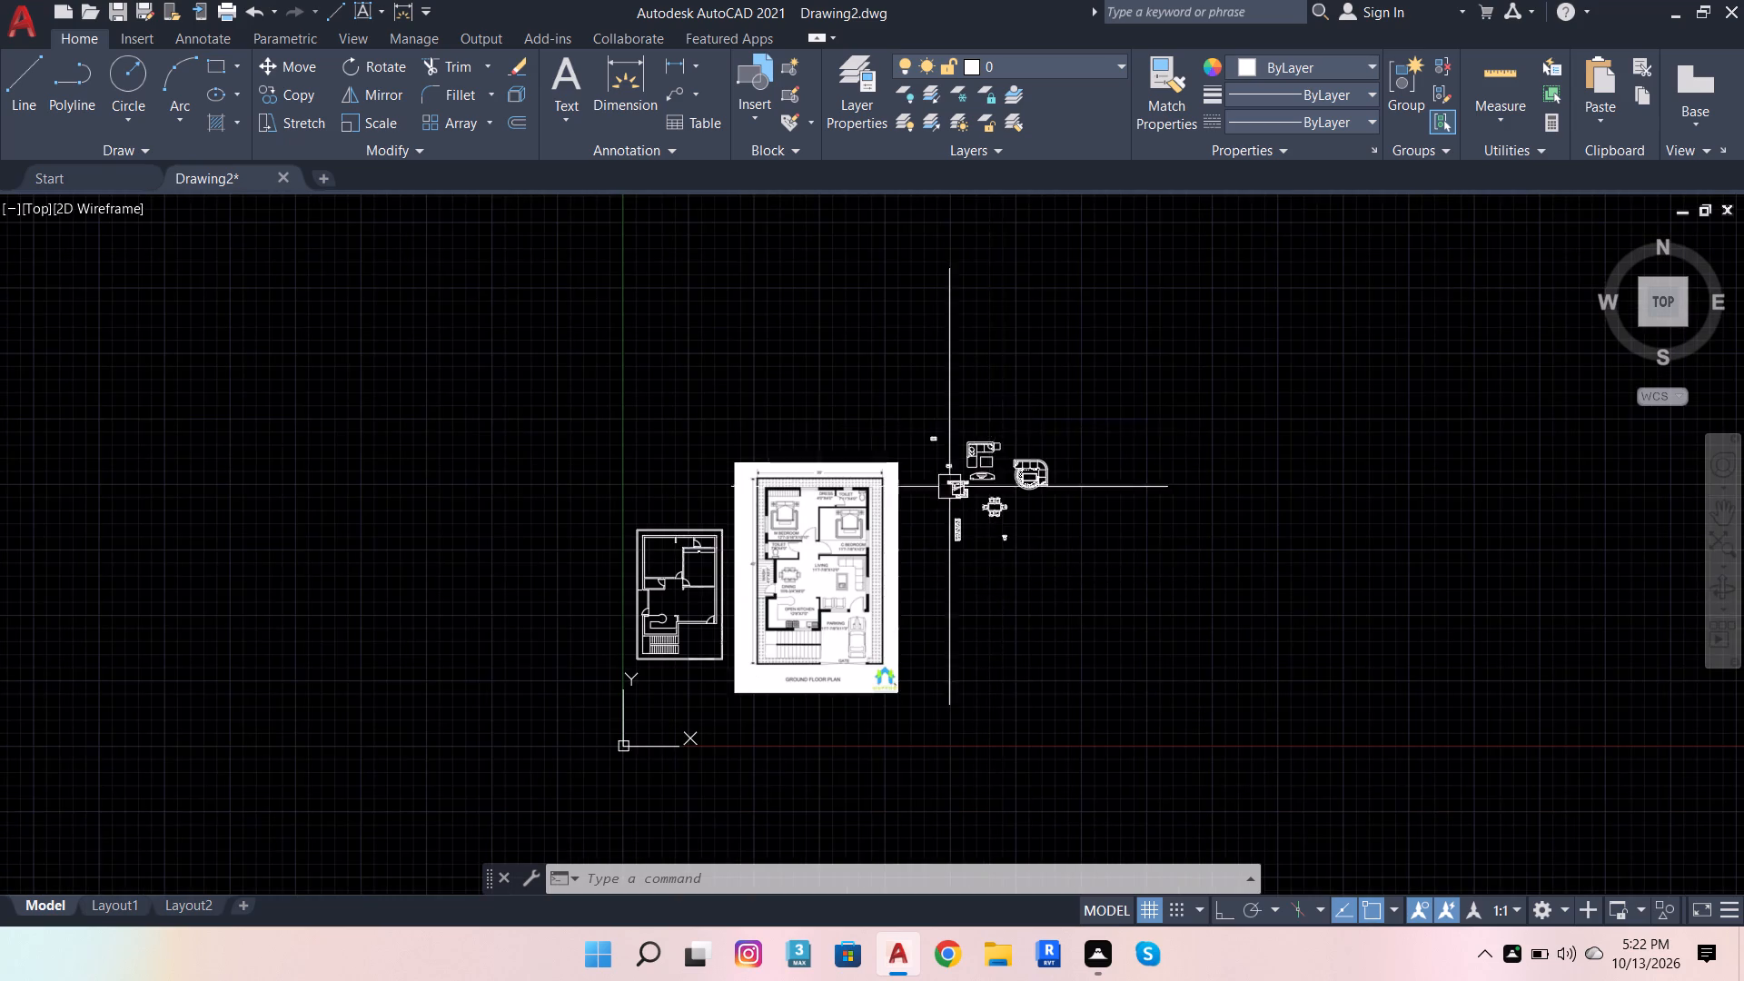
scroll(928, 522, up, 2)
scroll(1051, 245, up, 2)
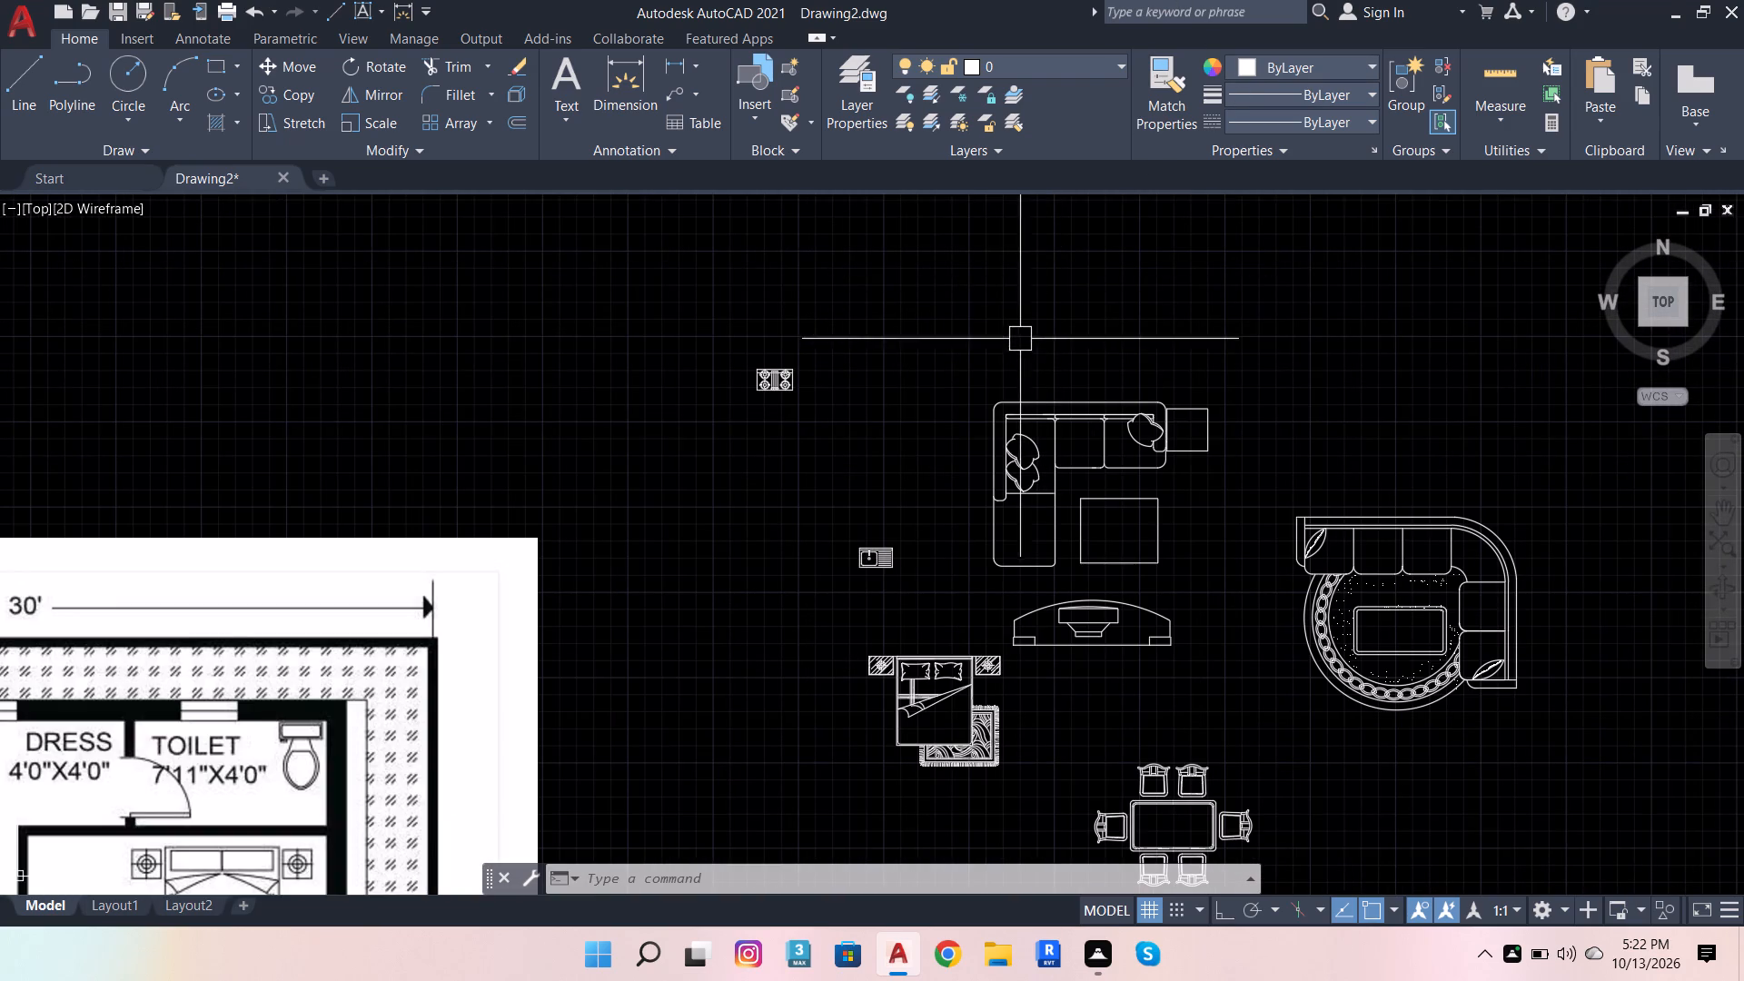
click(953, 398)
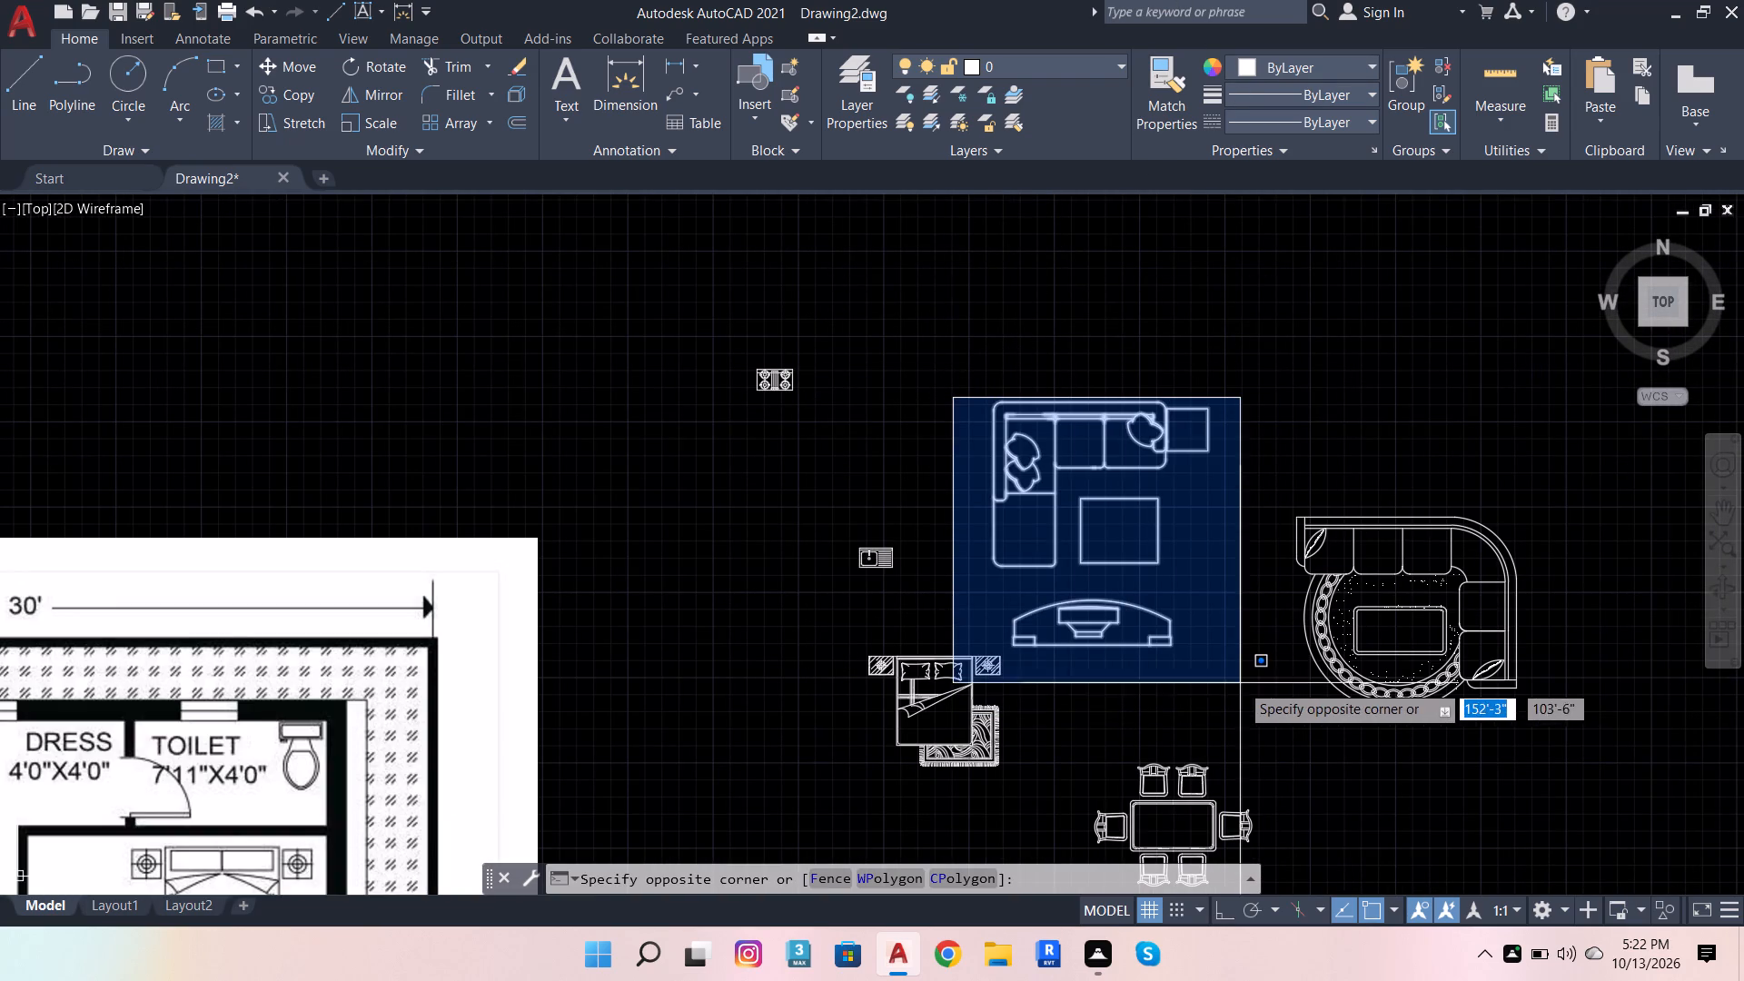
click(1236, 656)
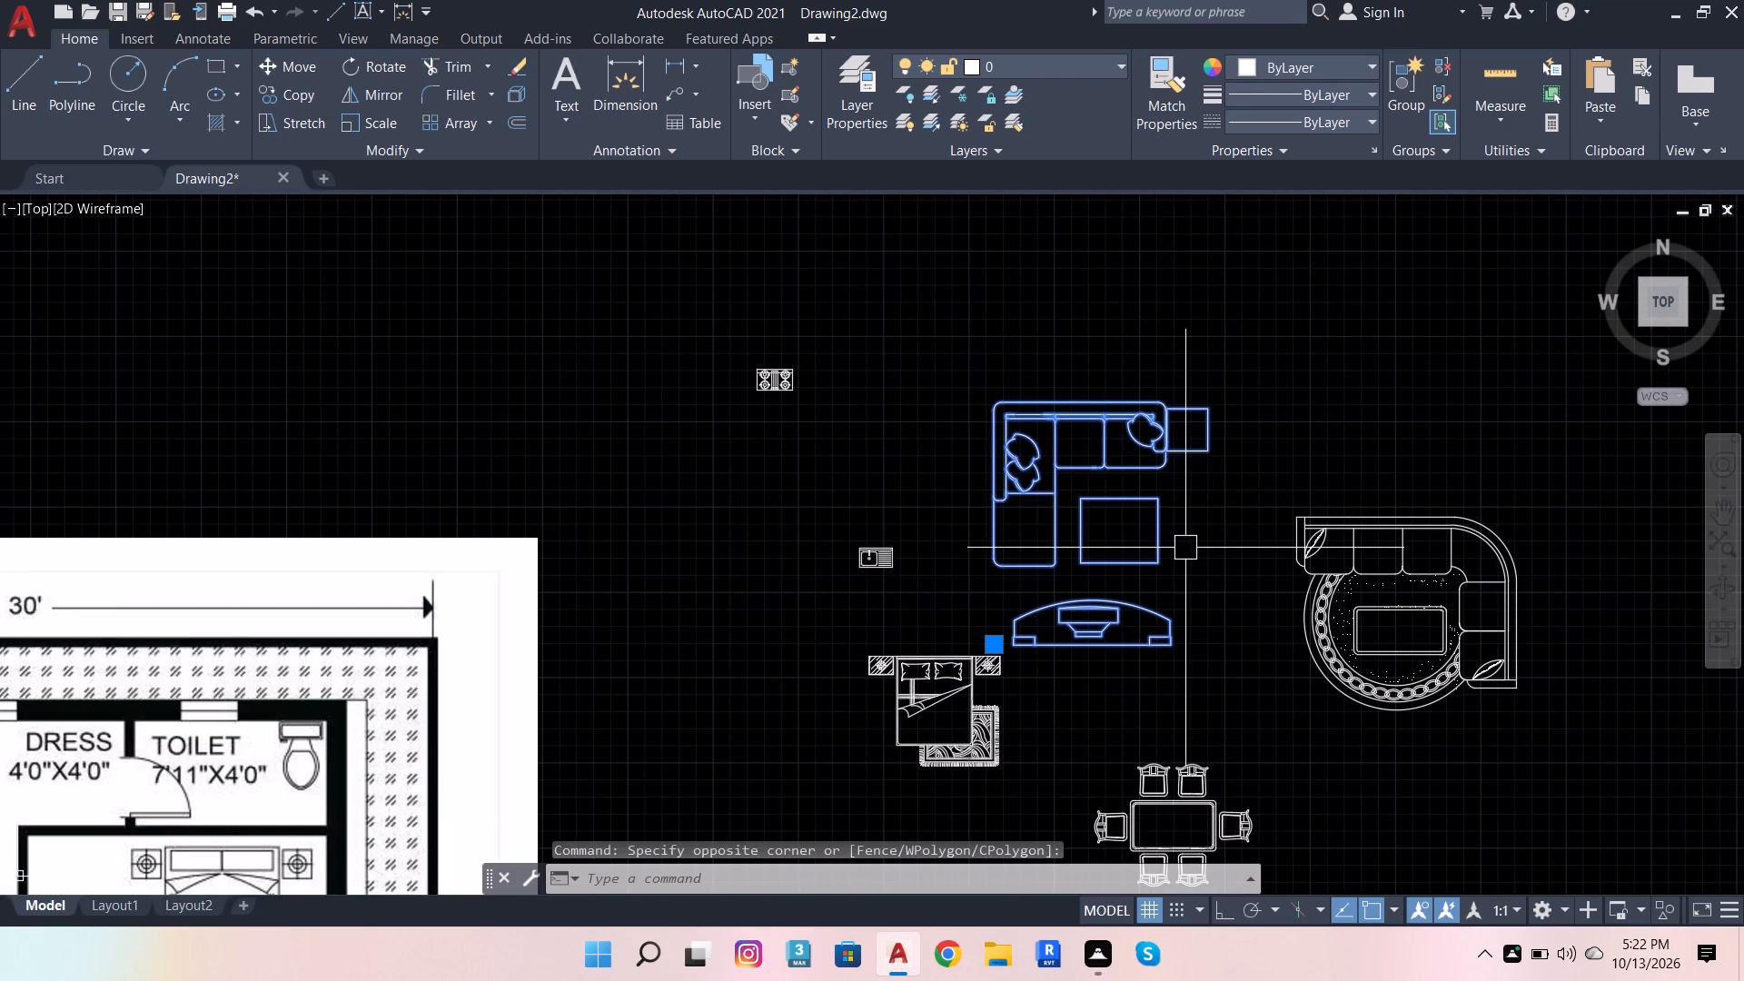
key(Delete)
Copy the double bed set from its nightstand's top-right corner into the drawn plan's upper-left master bedroom.
scroll(1341, 500, up, 1)
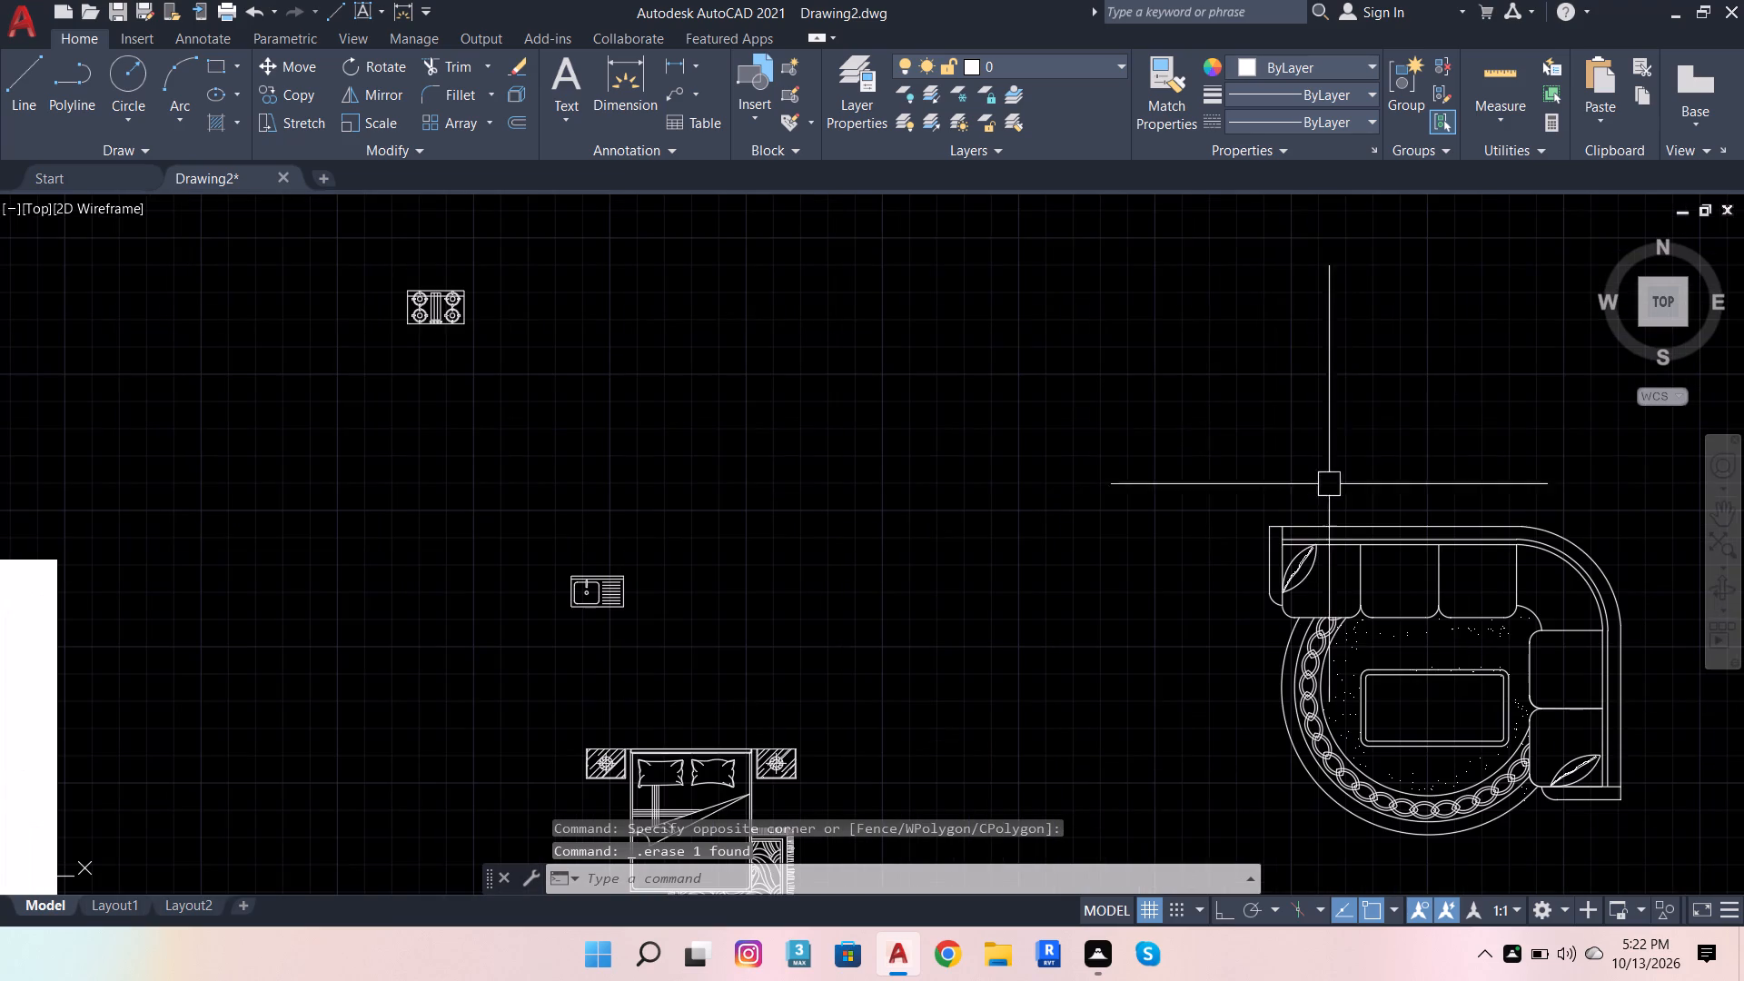
scroll(1042, 311, down, 1)
scroll(893, 609, up, 1)
click(889, 609)
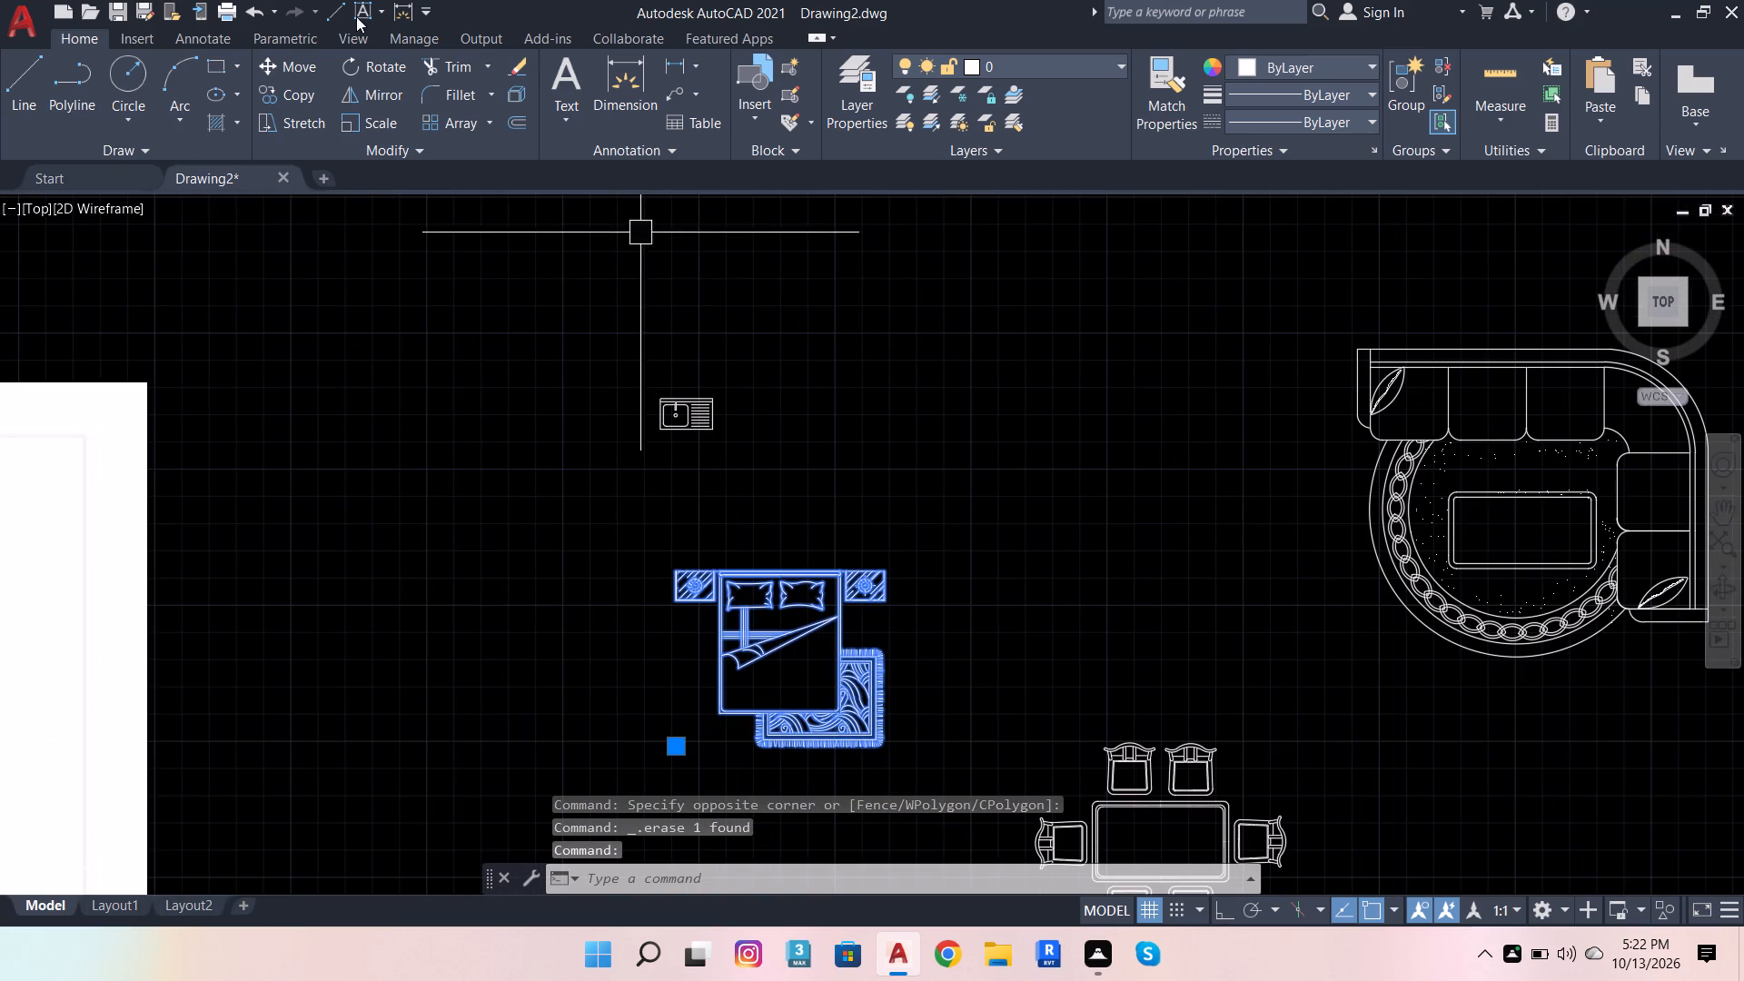
click(295, 92)
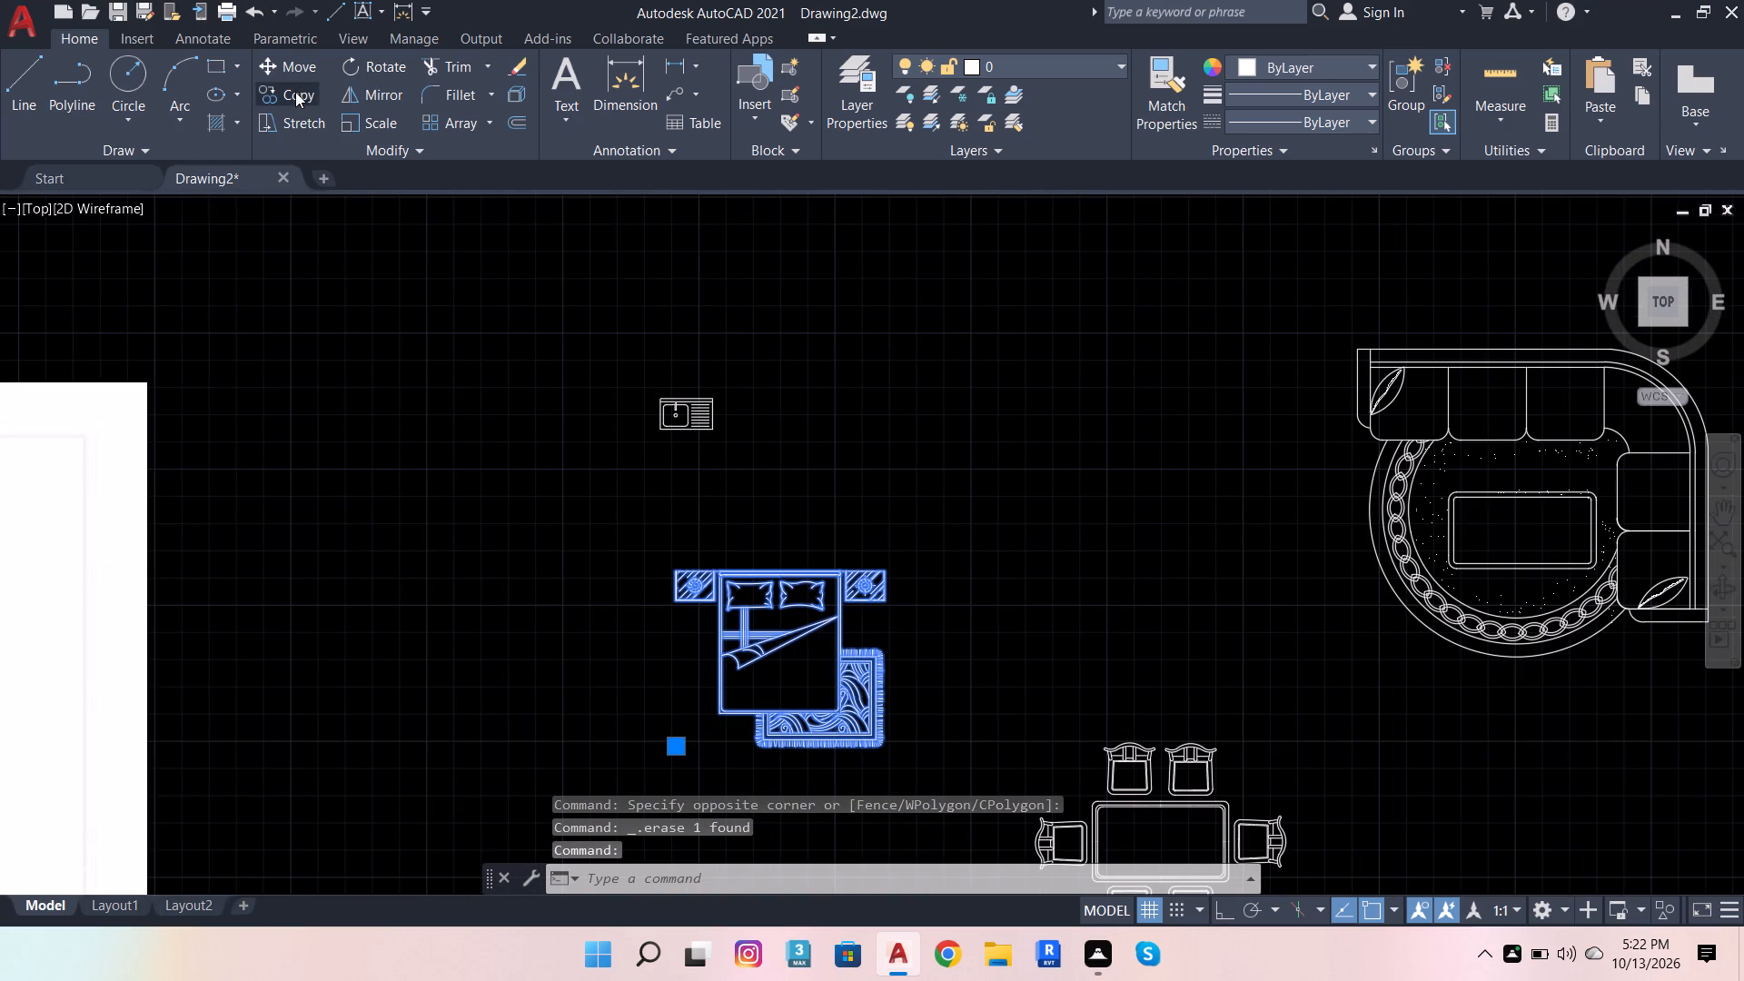
scroll(856, 576, up, 2)
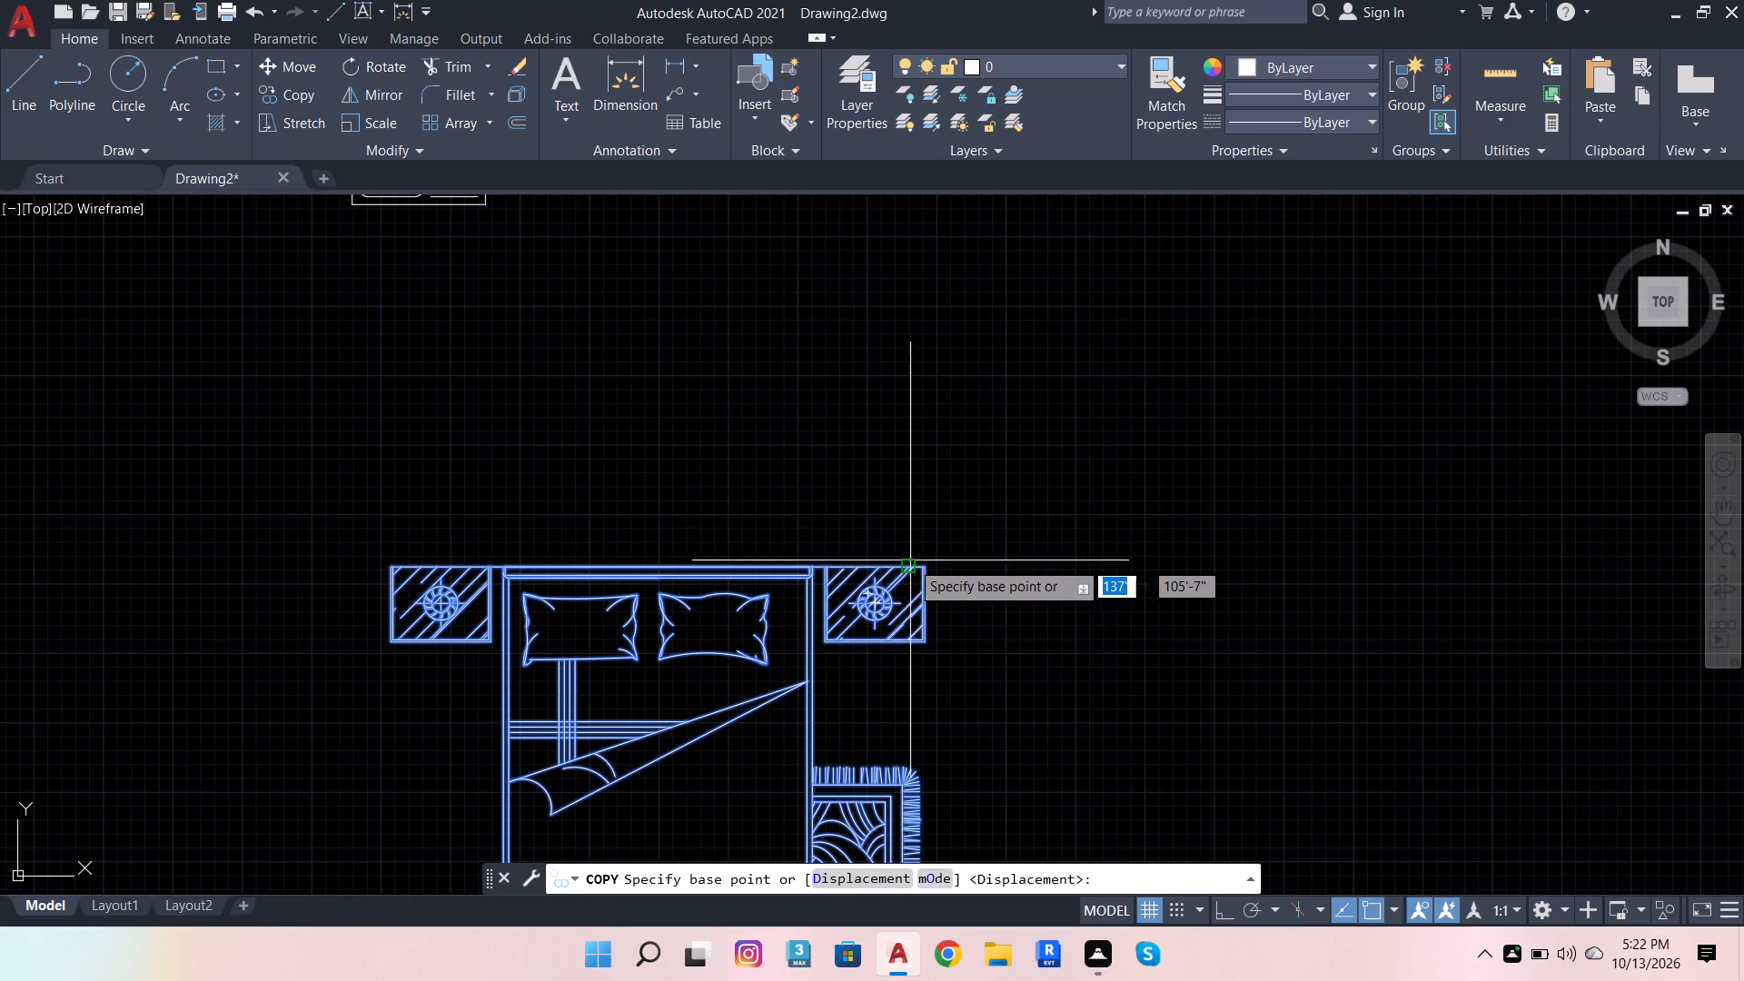
click(931, 564)
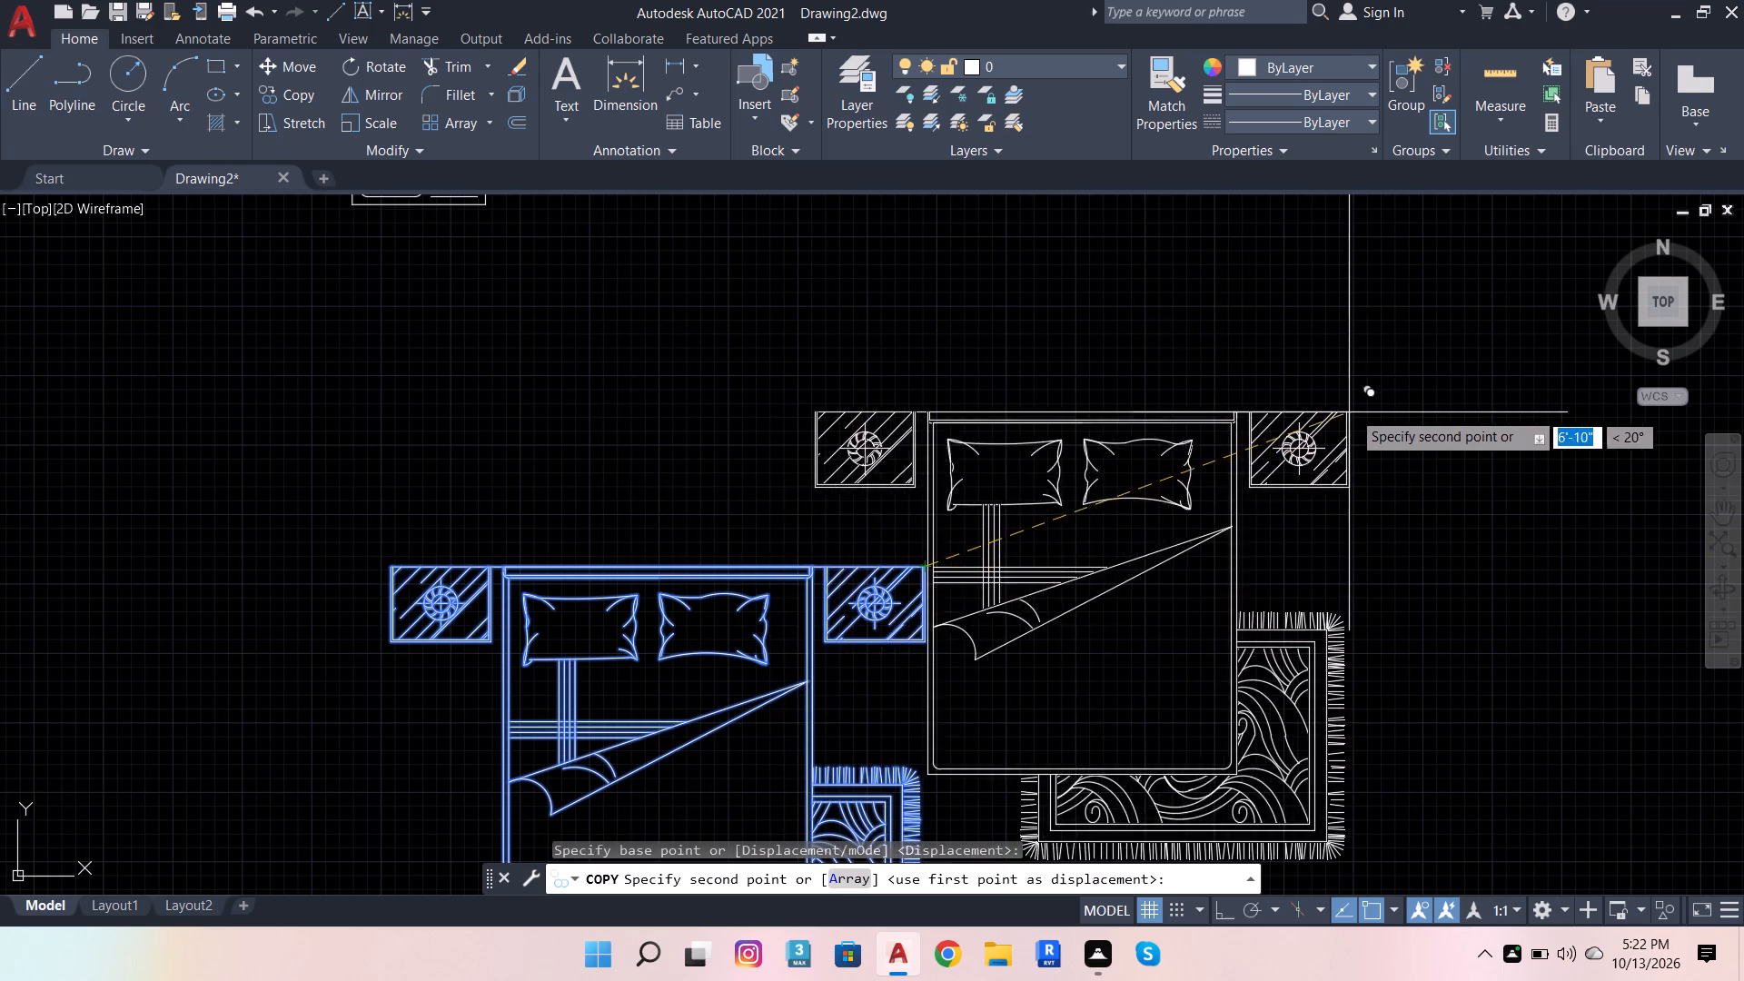
scroll(1357, 451, down, 6)
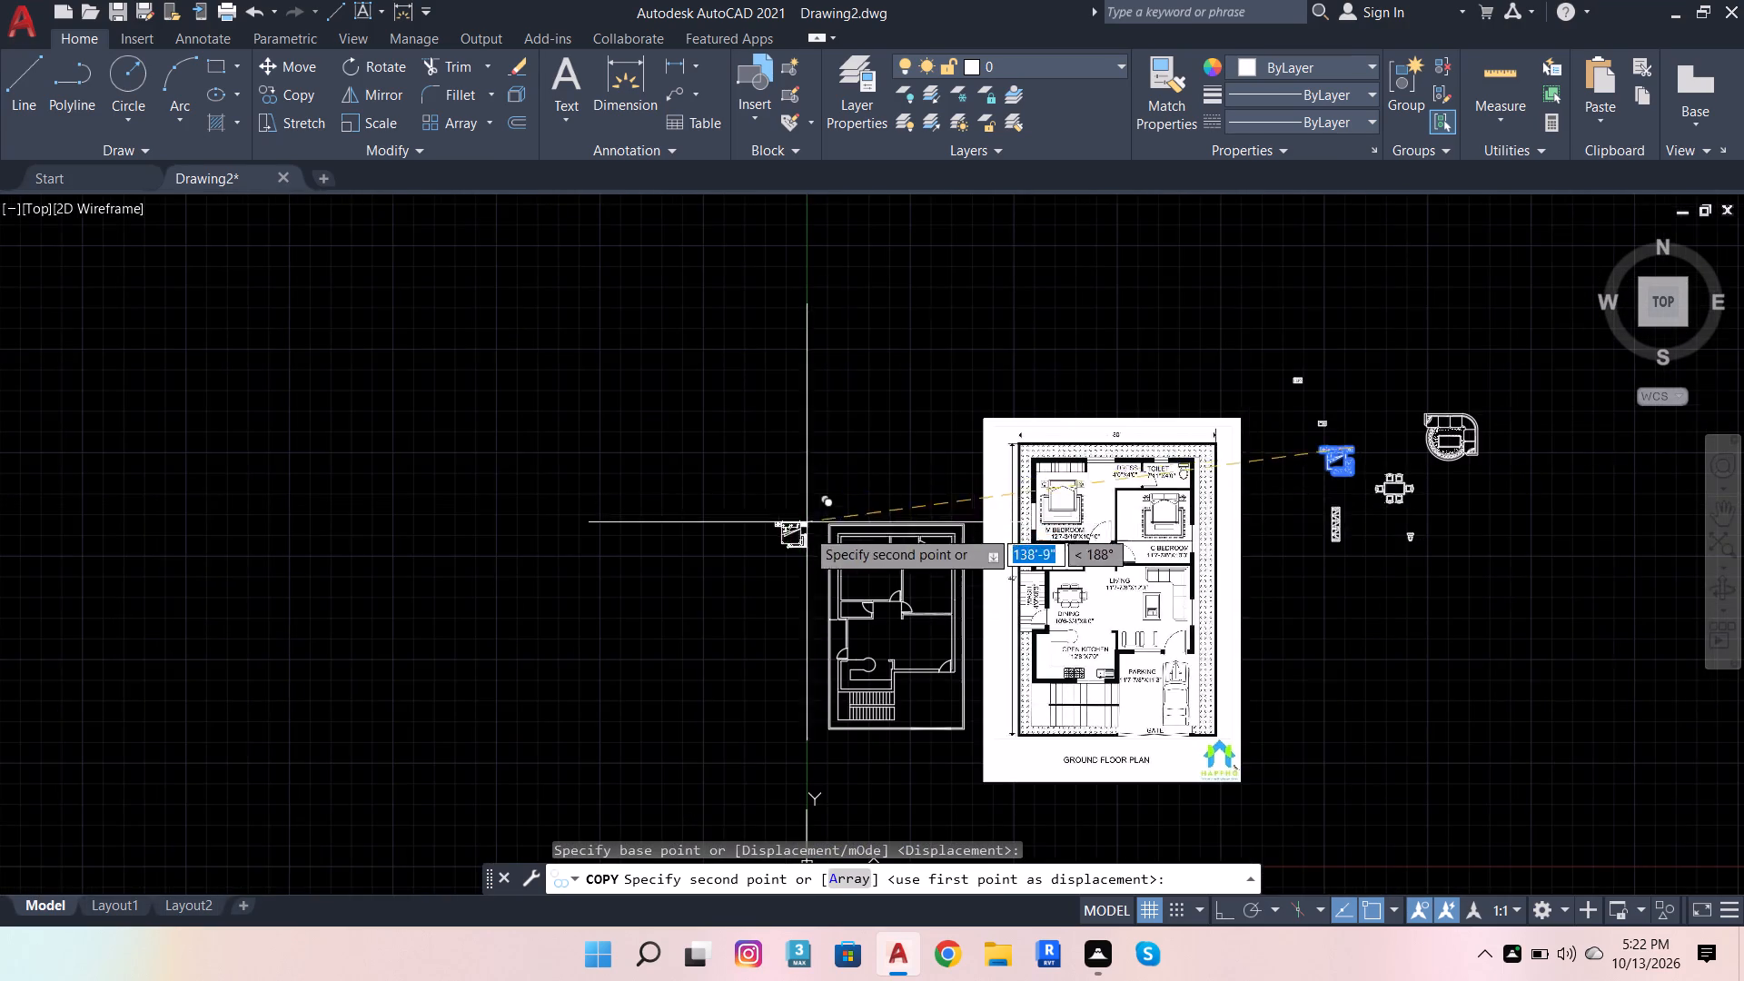
scroll(806, 532, up, 3)
scroll(993, 570, up, 1)
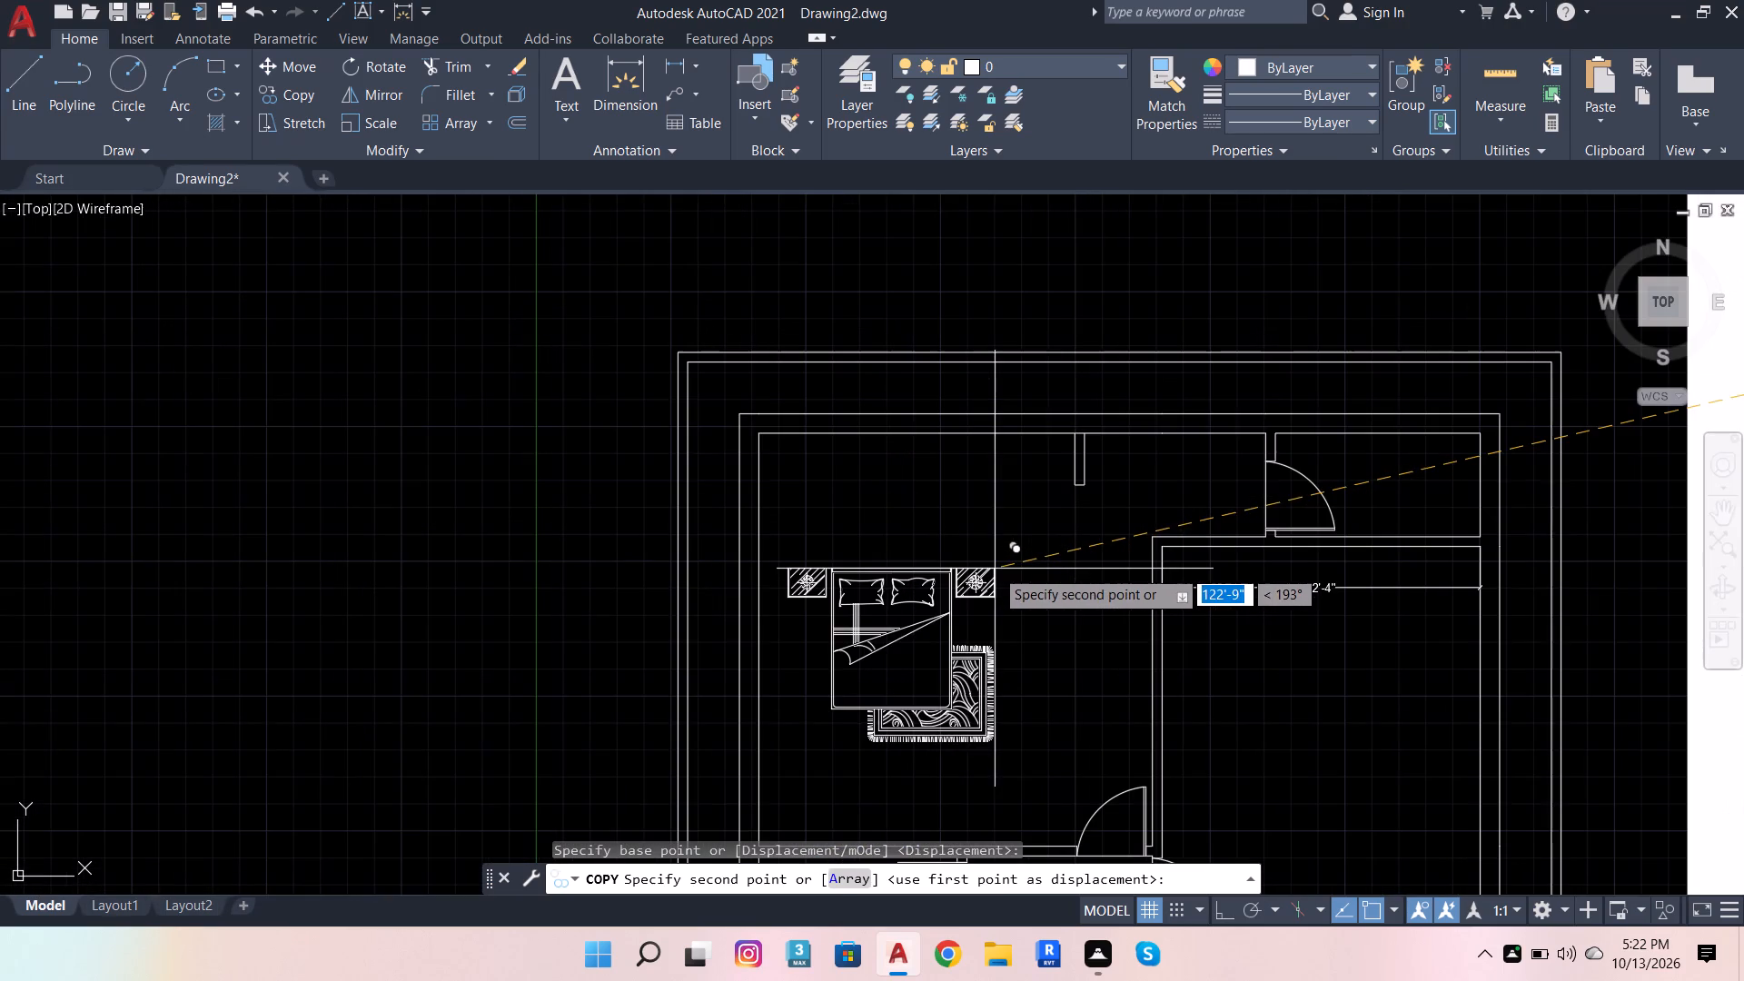
click(979, 571)
Place another copy of the double bed set in the drawn plan's upper-right bedroom, near the room's top-right corner.
scroll(988, 509, down, 2)
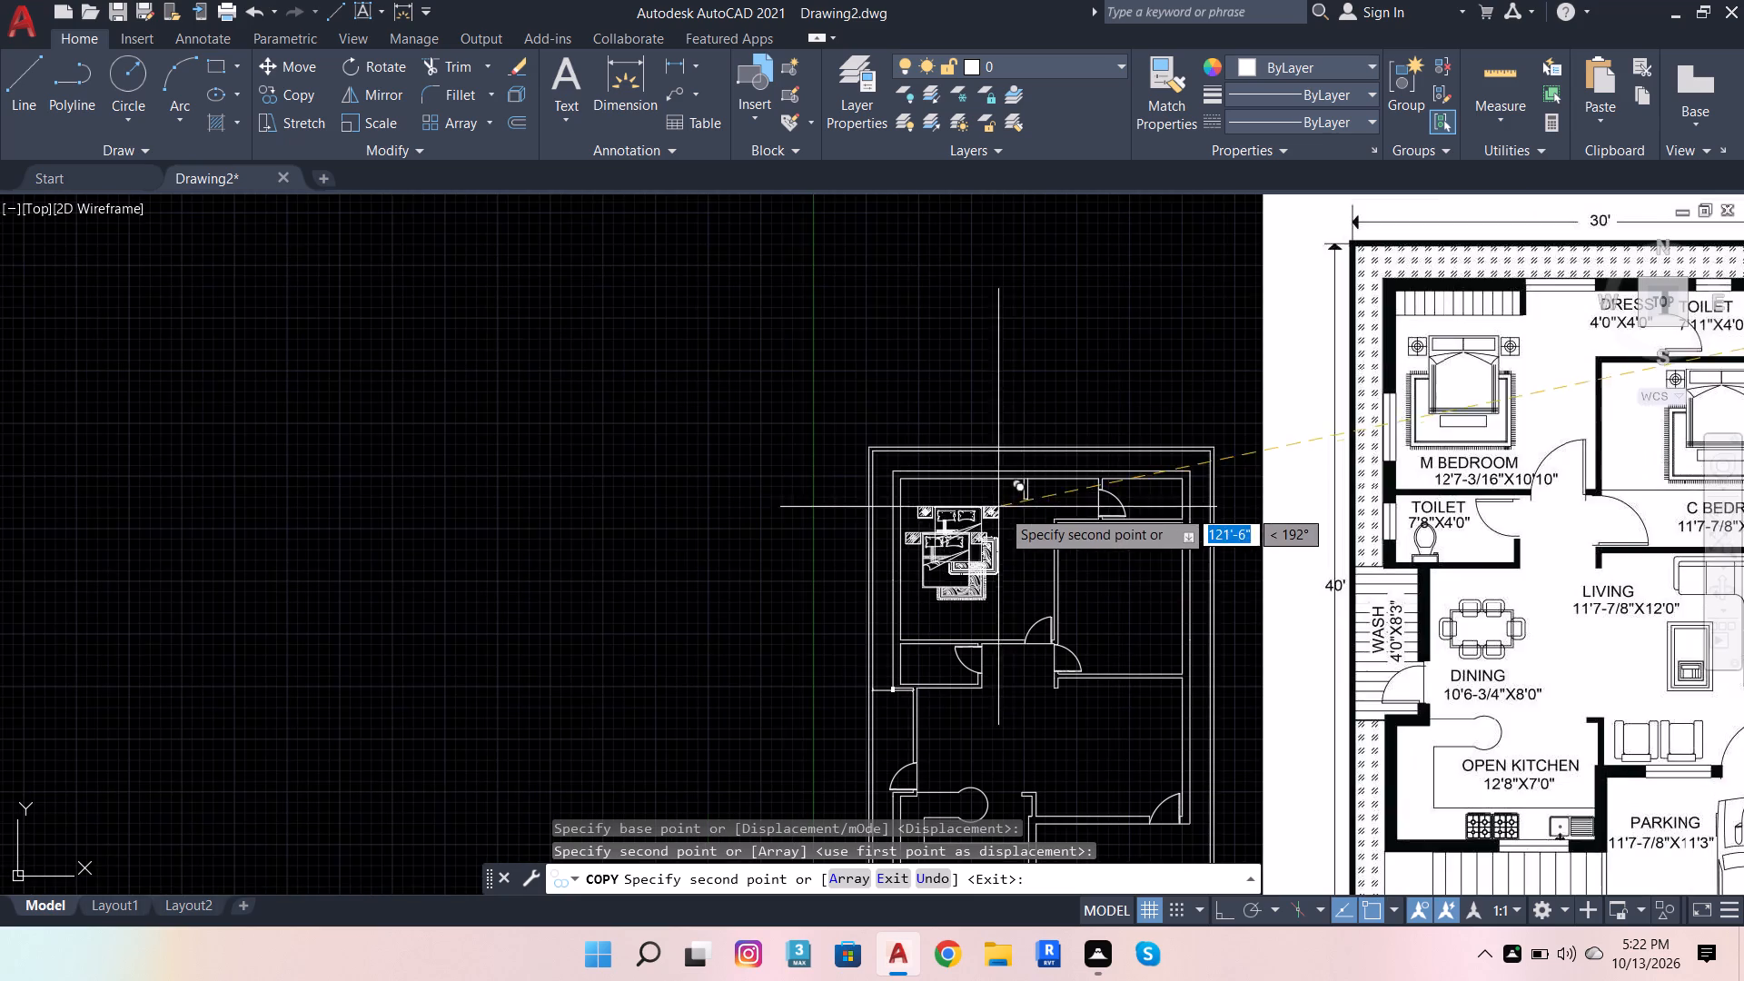
scroll(1135, 581, up, 2)
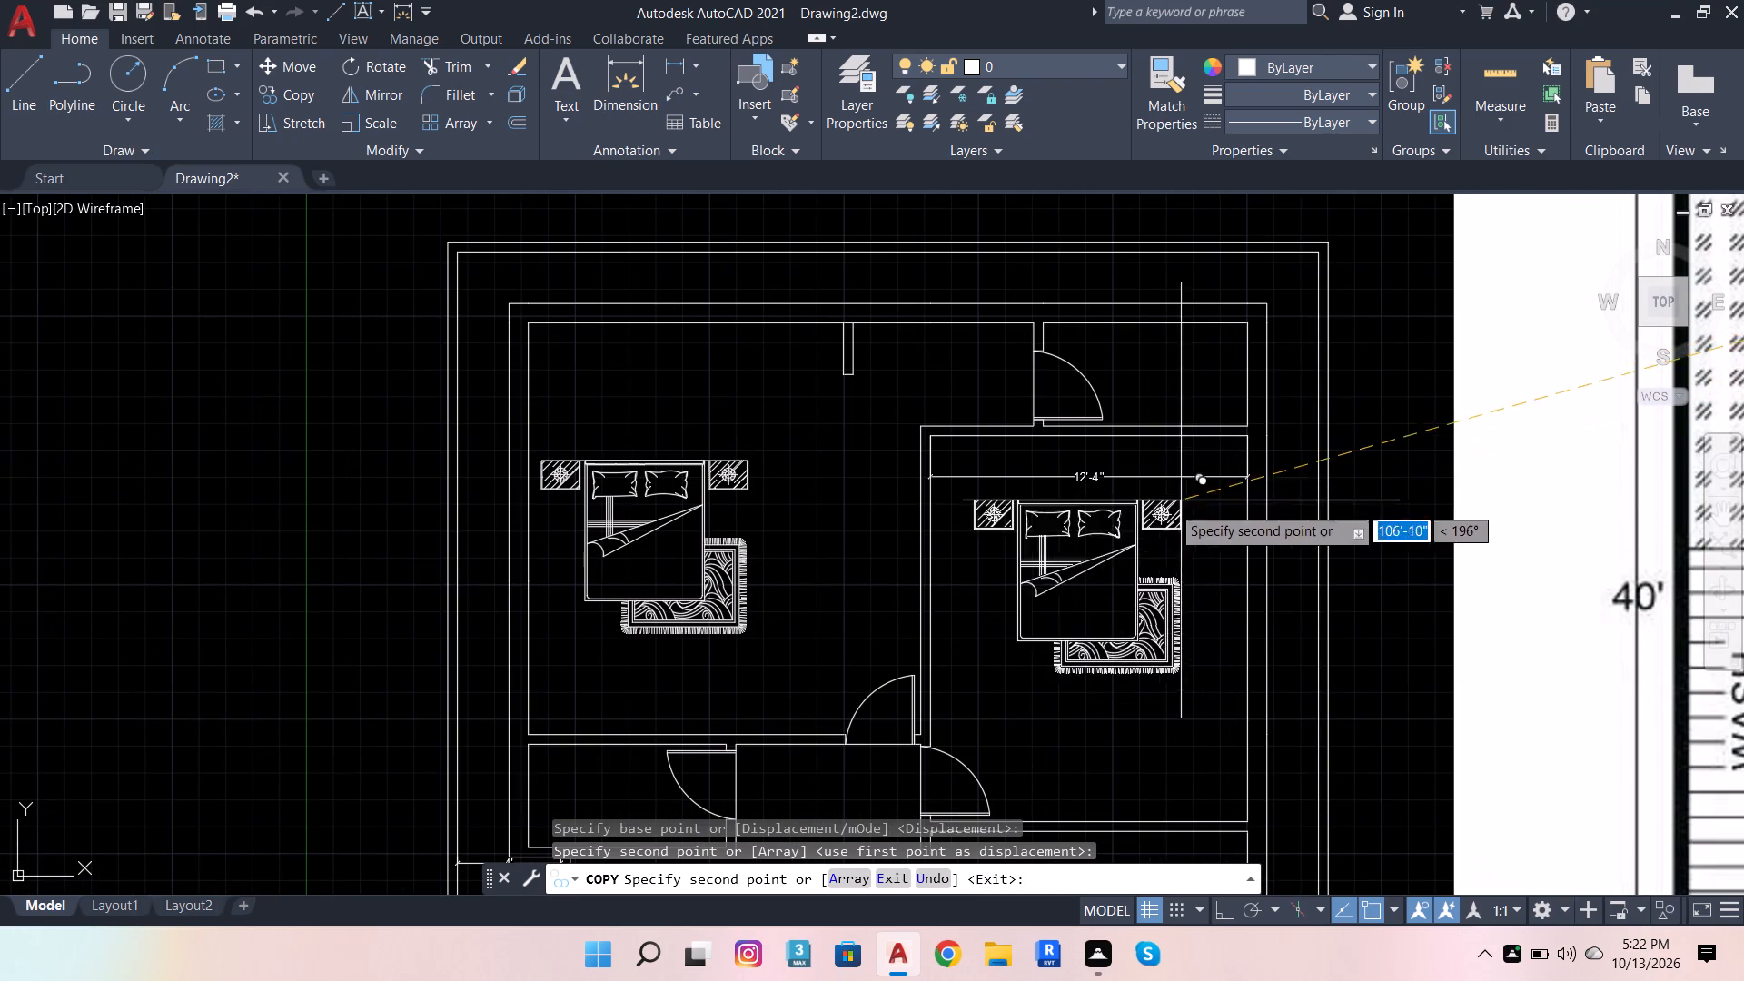
scroll(1134, 568, down, 3)
scroll(1158, 560, up, 3)
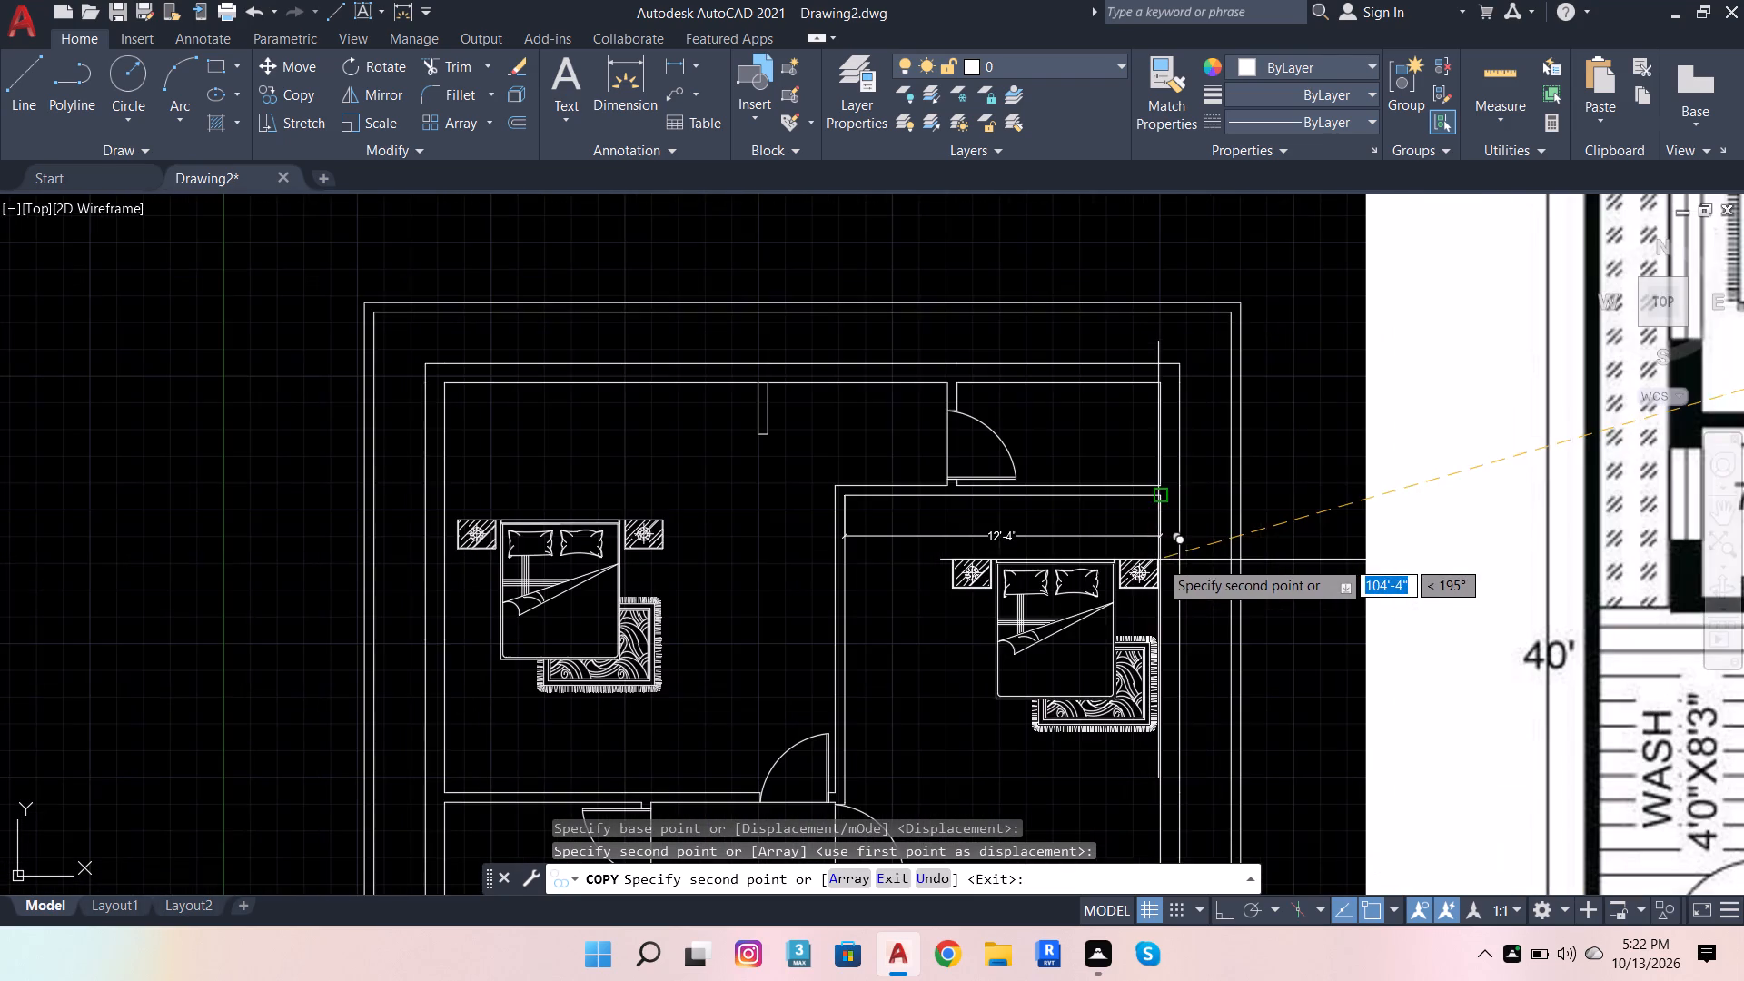
scroll(1144, 505, up, 3)
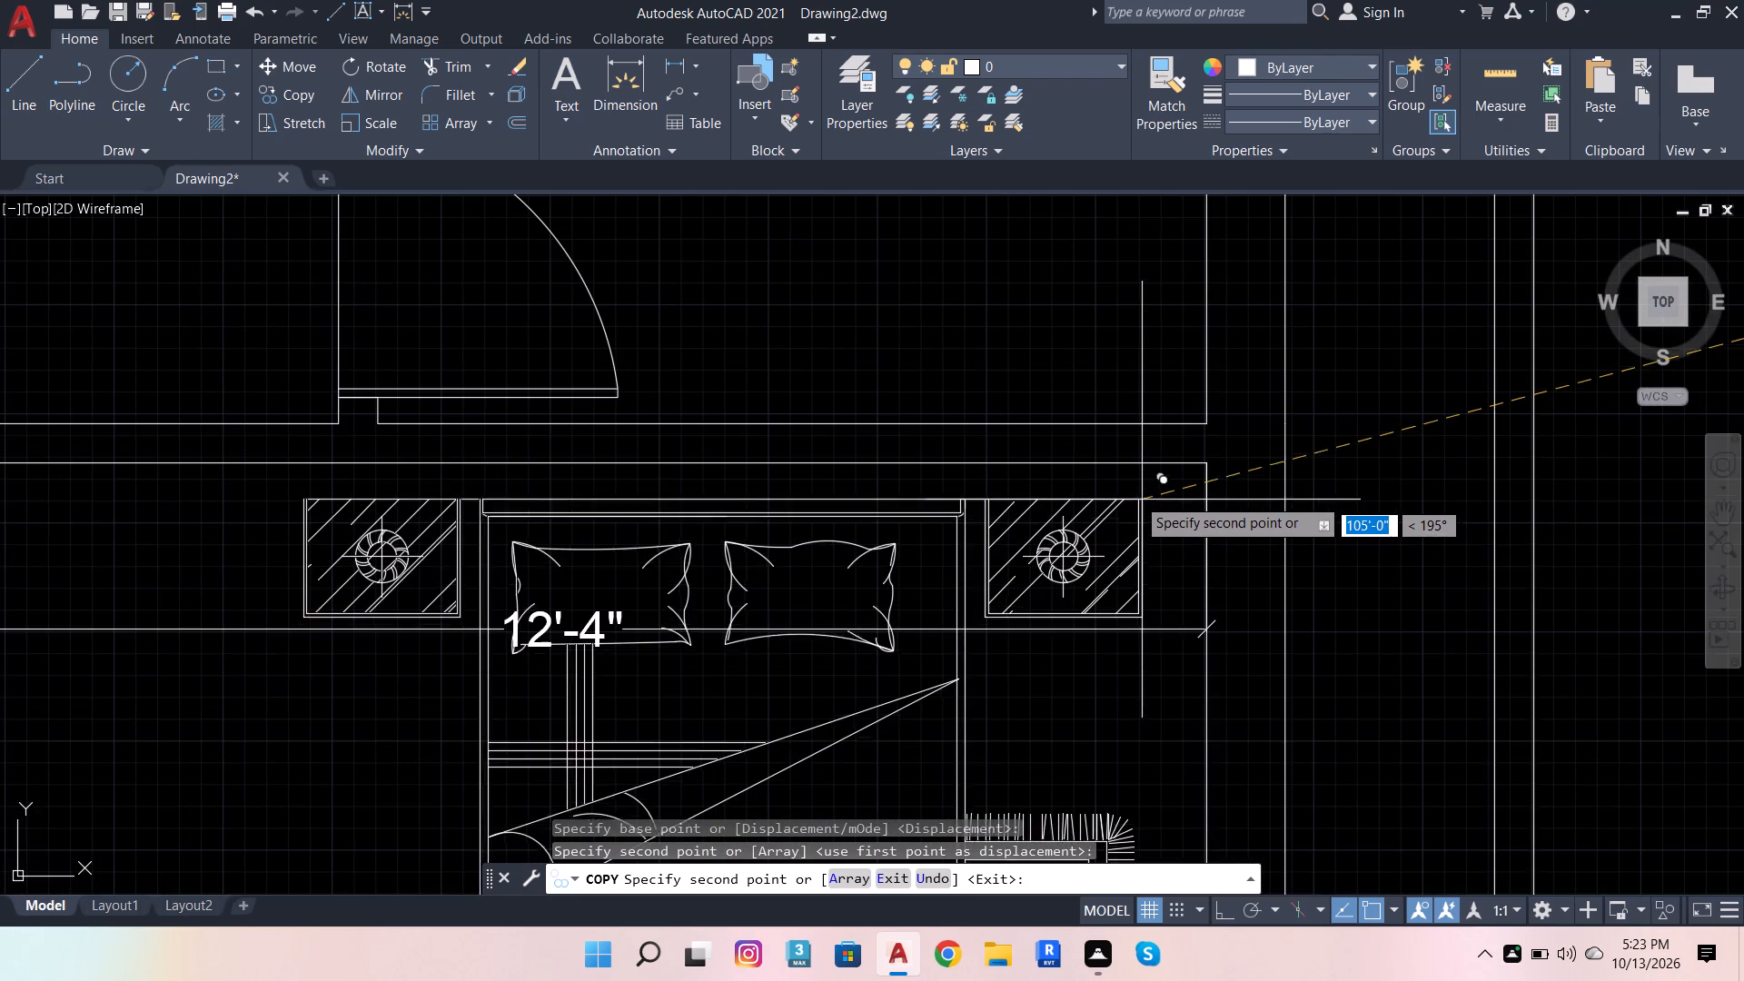
click(1118, 483)
scroll(1148, 475, down, 4)
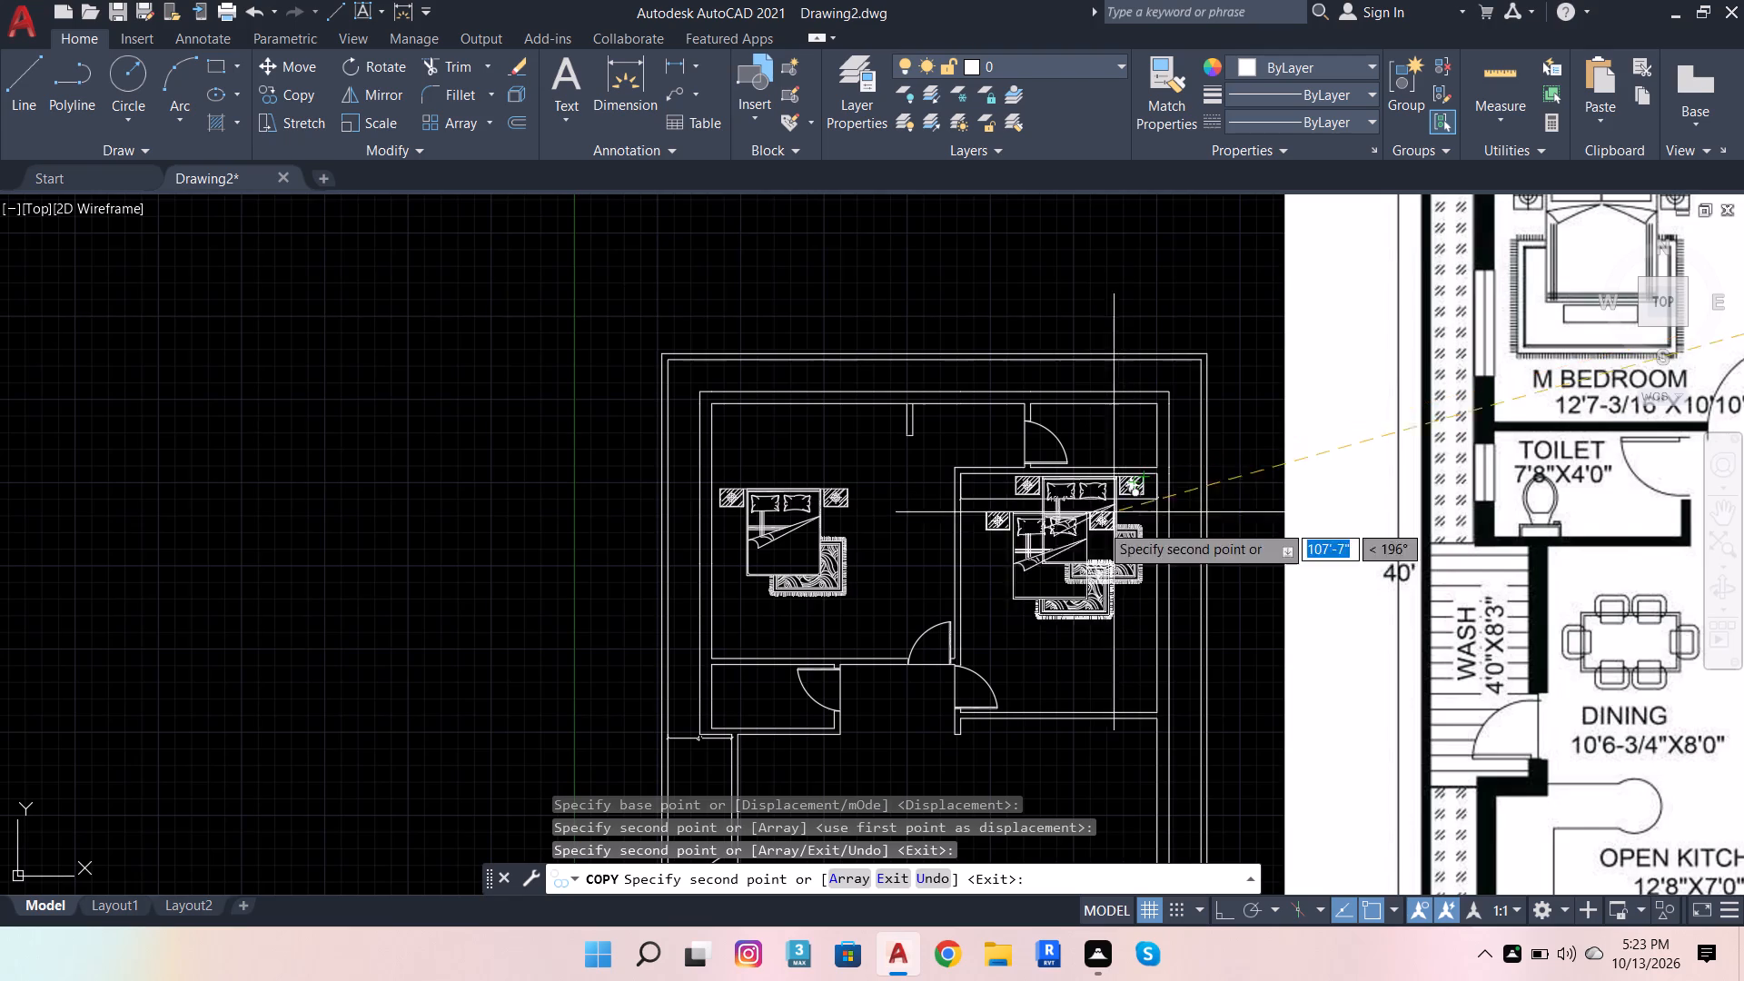
scroll(1113, 487, down, 2)
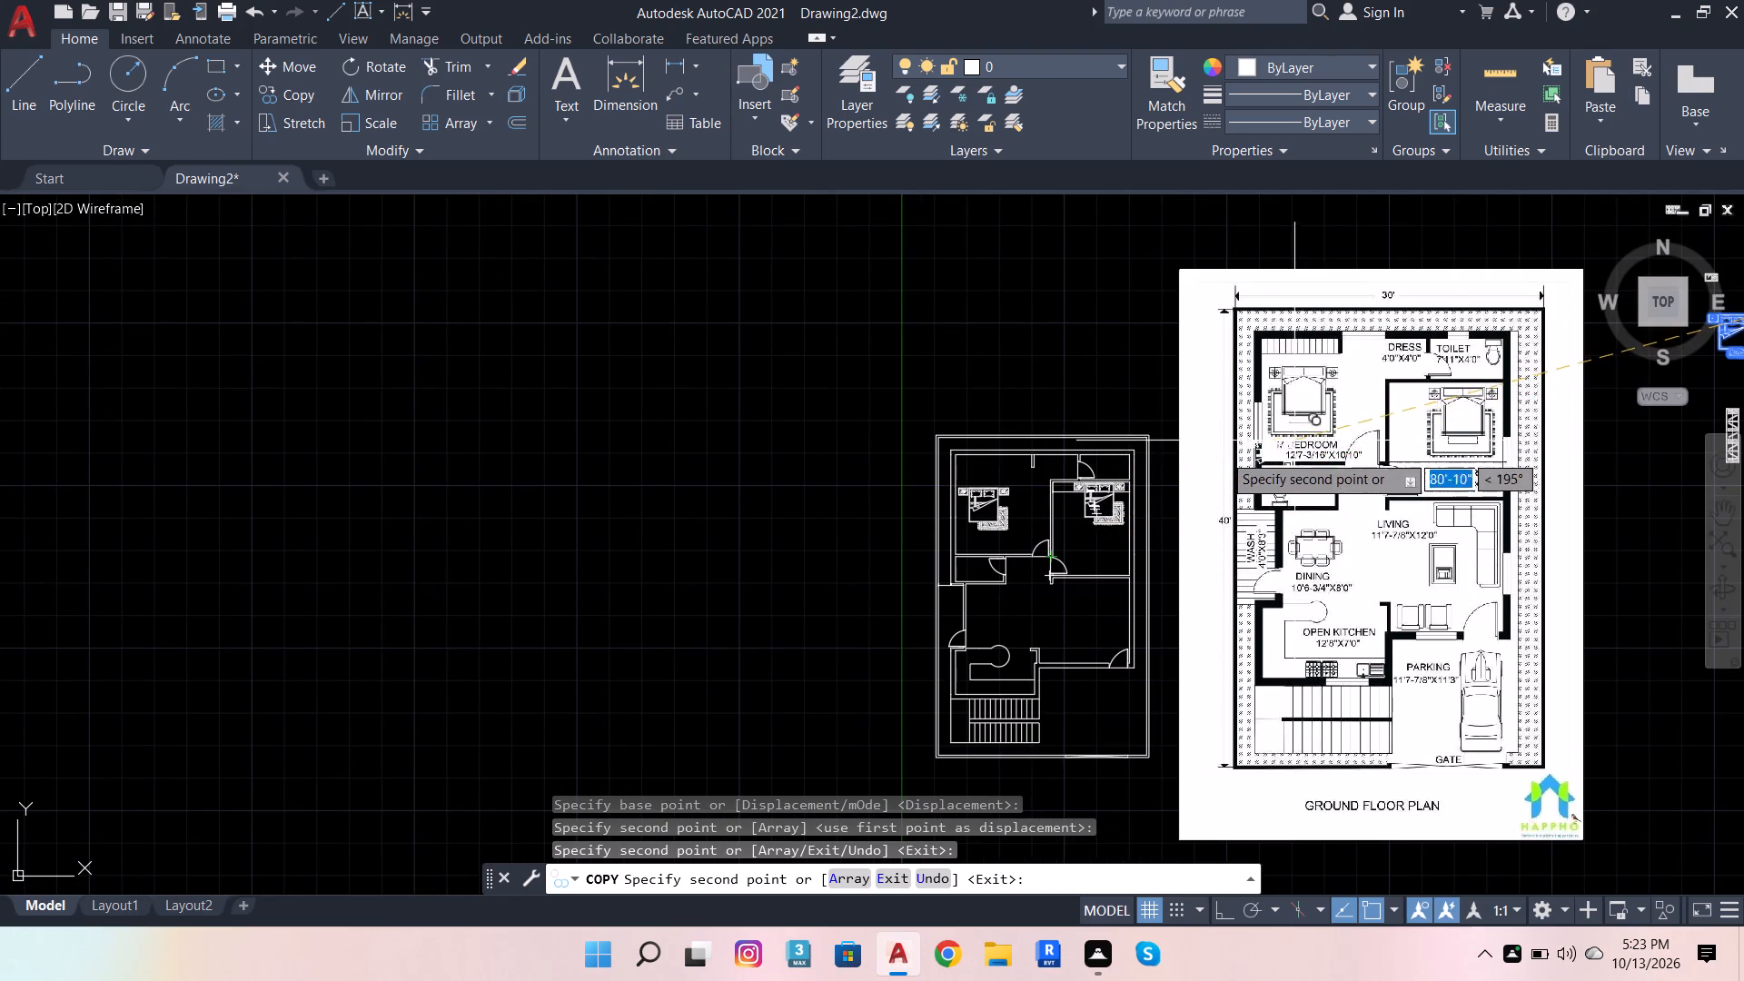
key(space)
scroll(1010, 520, down, 2)
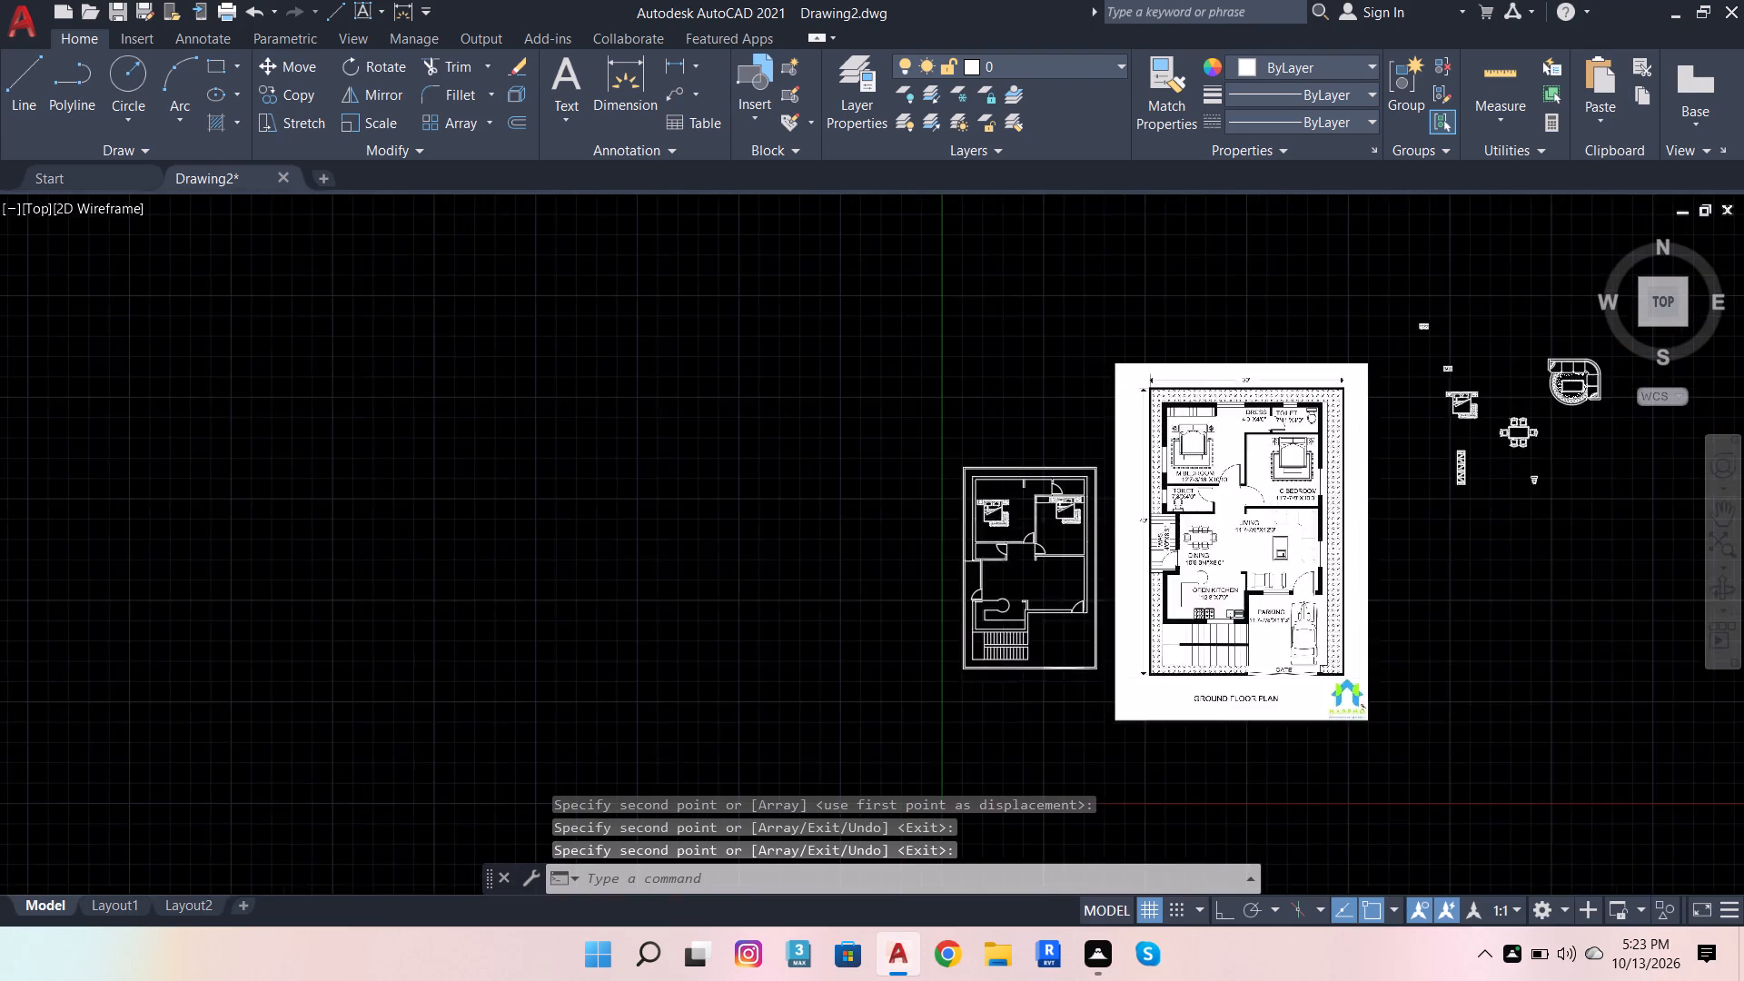
Move the six-chair dining table set from the furniture blocks into the drawn plan's dining area, above the kitchen counter.
scroll(1389, 516, up, 2)
click(1255, 391)
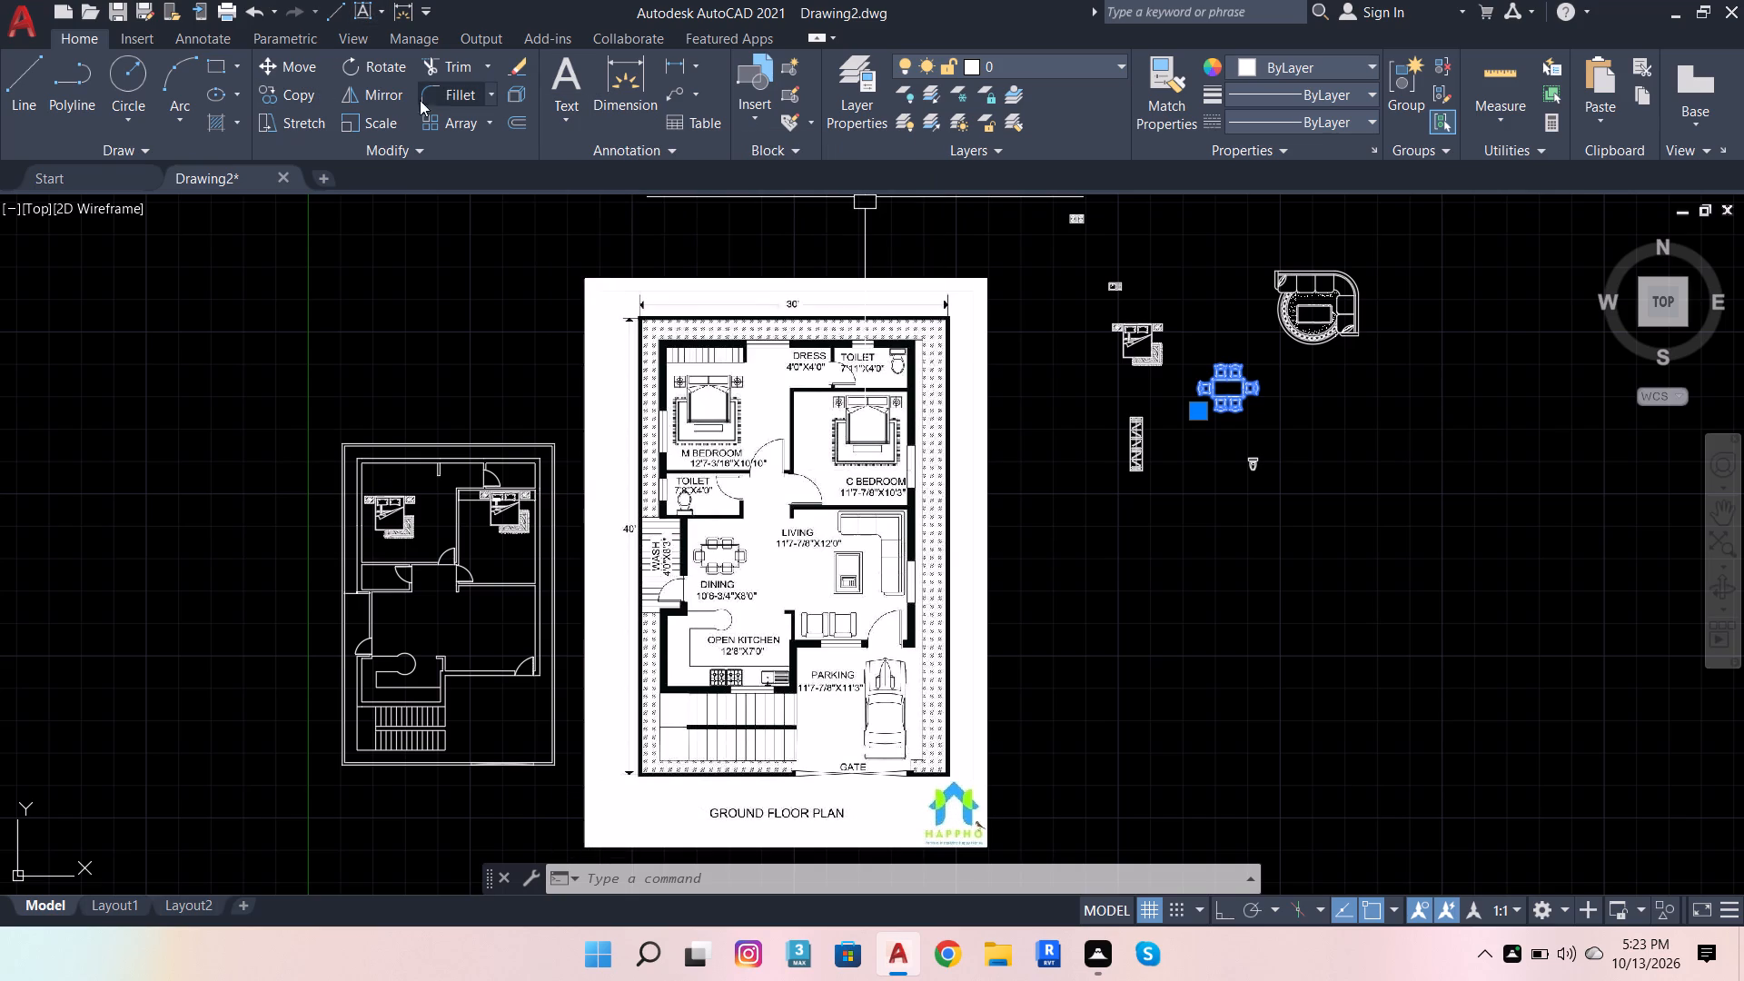
click(288, 65)
scroll(1164, 373, up, 1)
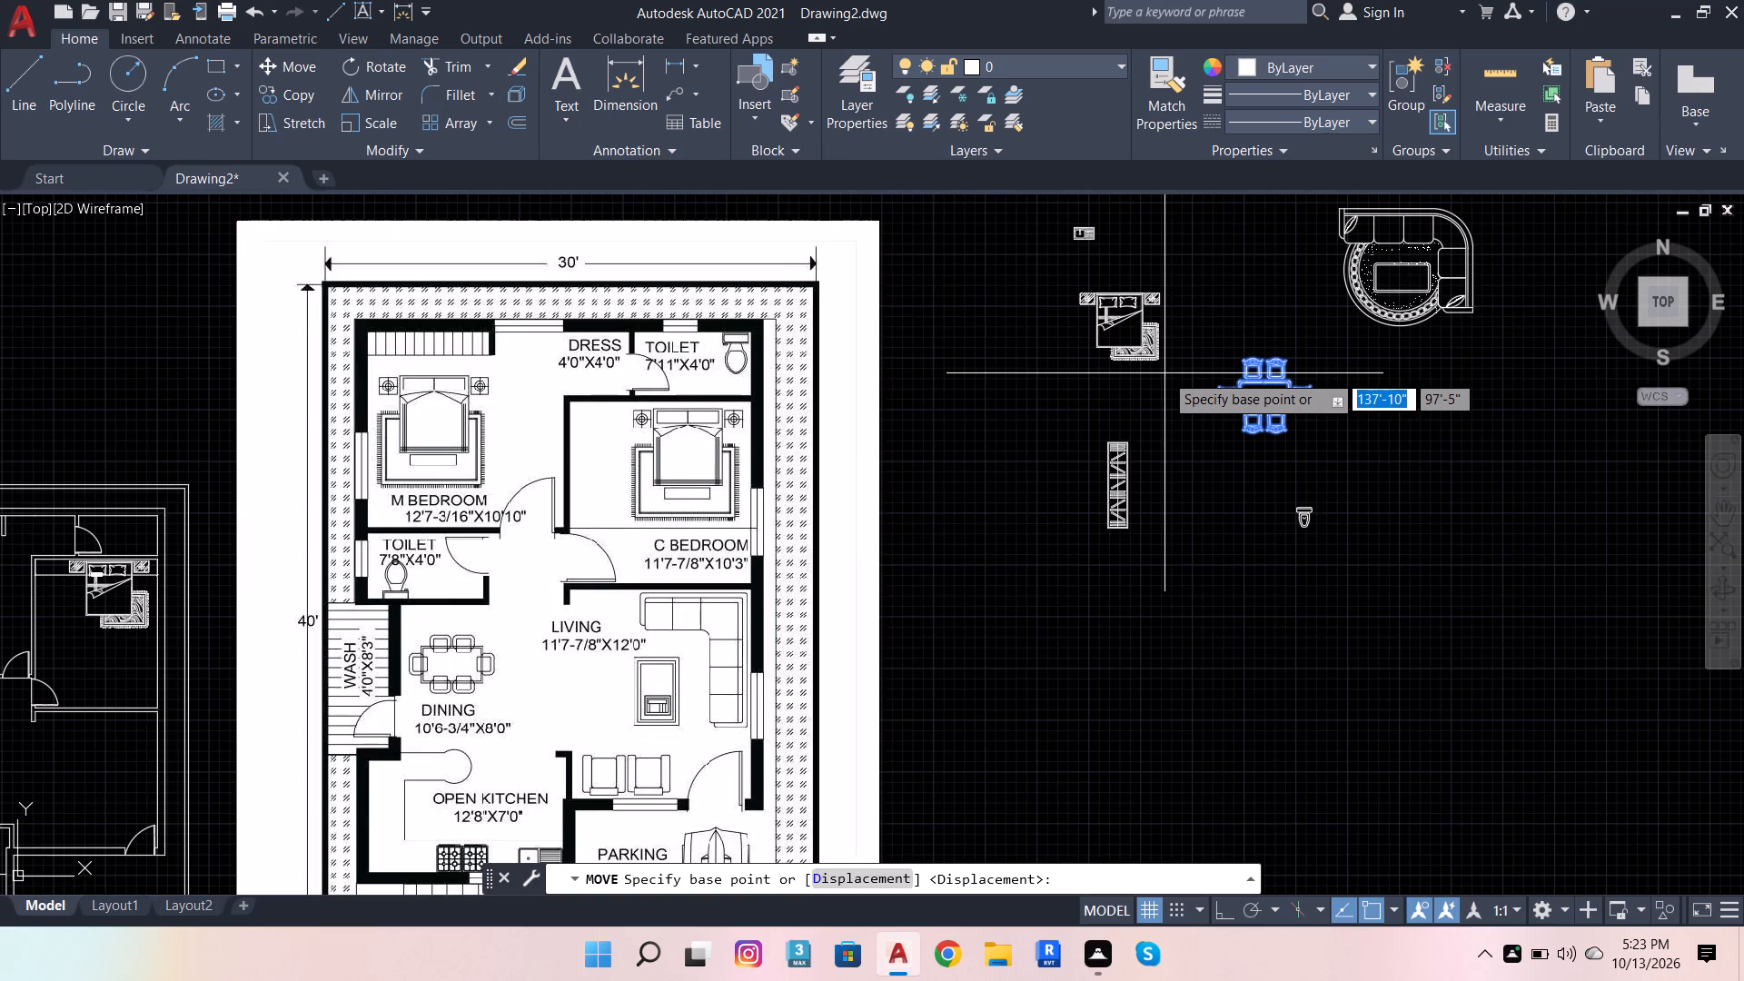
click(1215, 387)
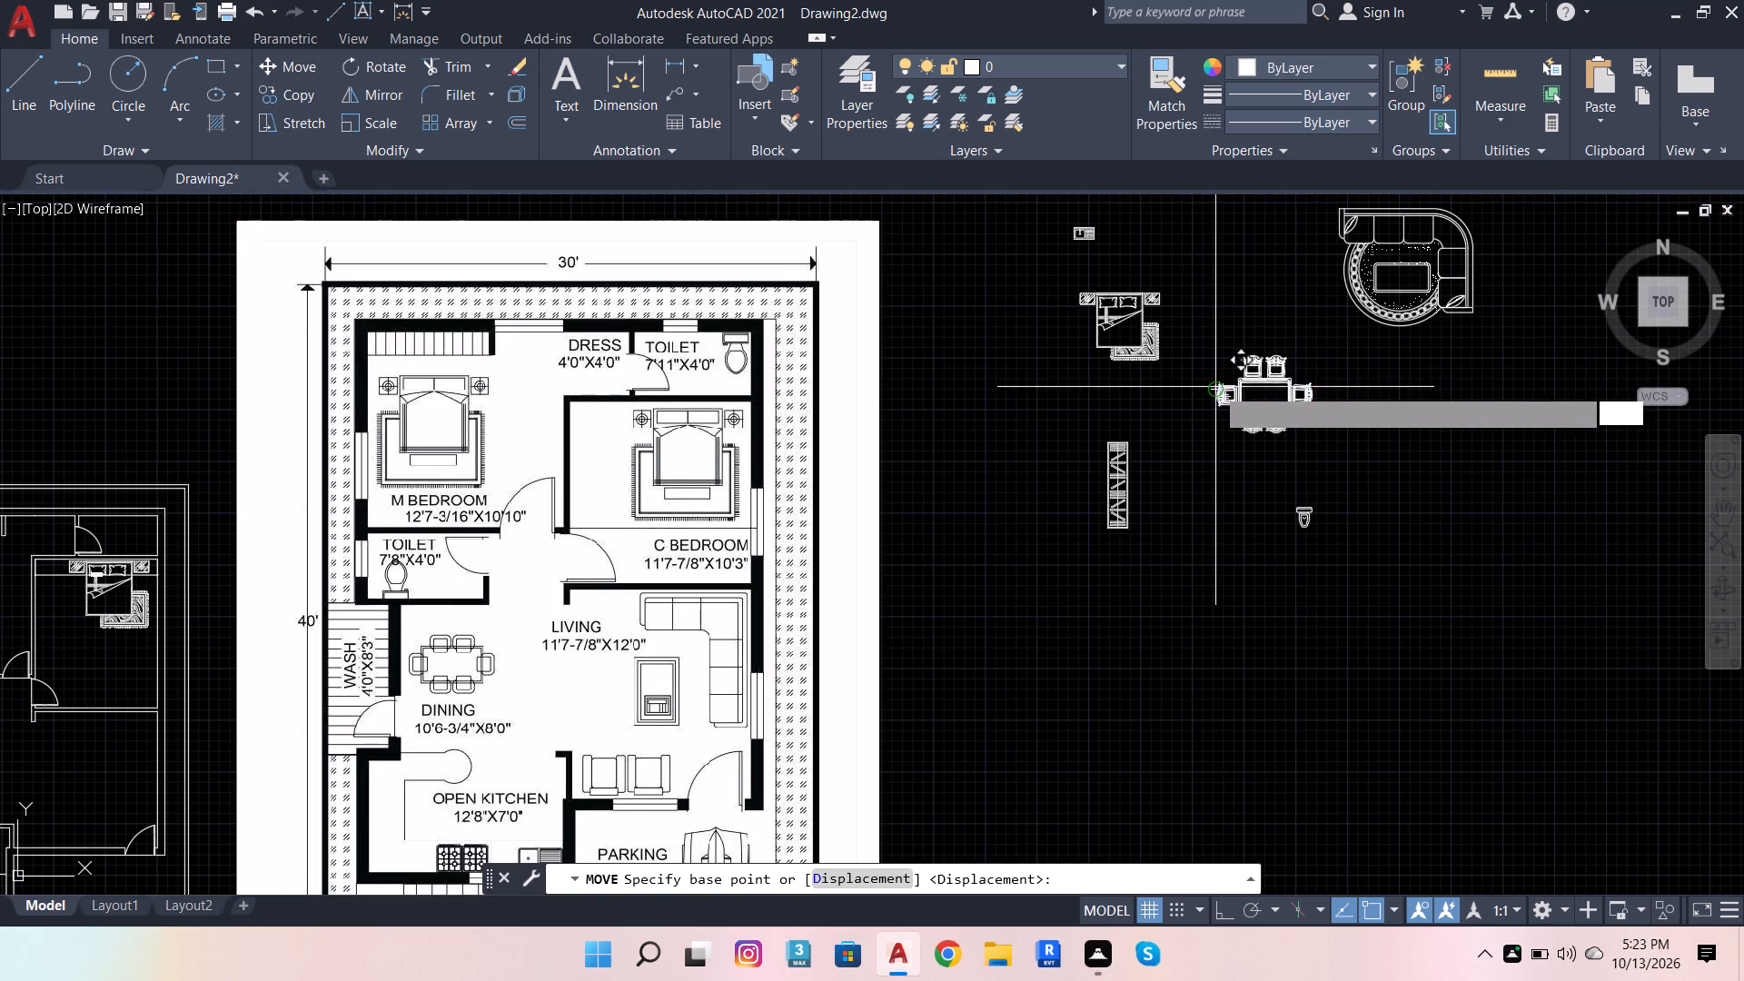
scroll(1475, 435, down, 1)
scroll(466, 649, up, 2)
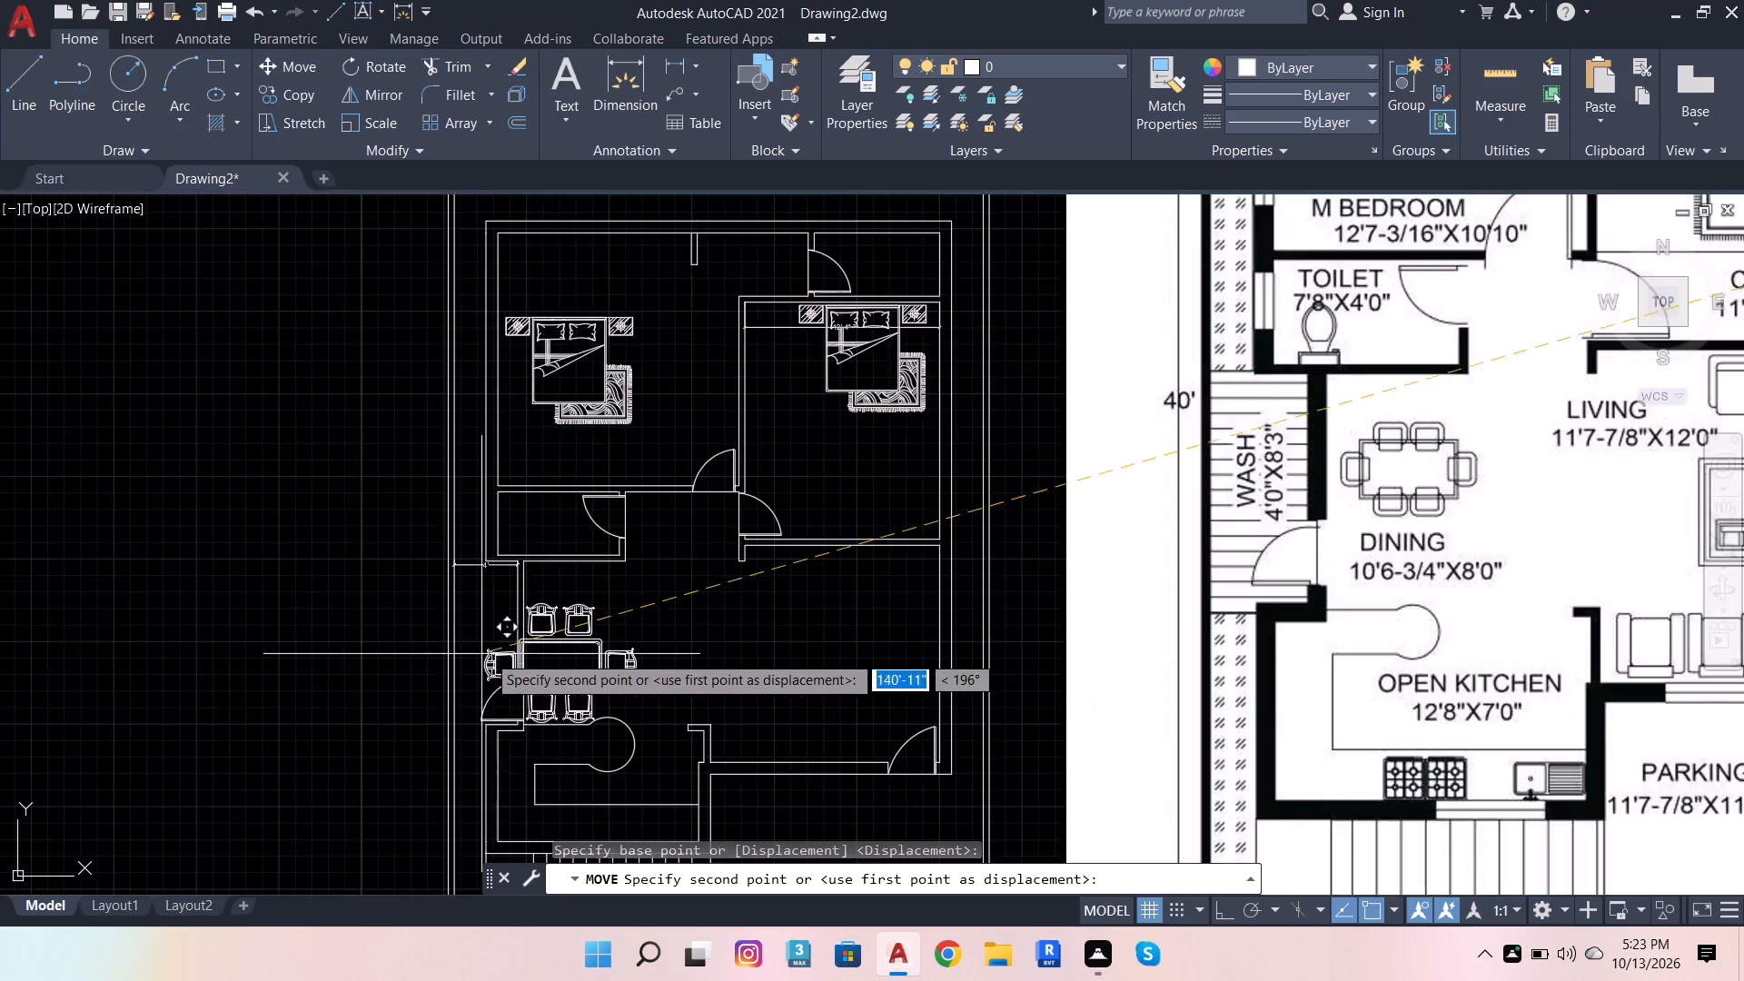
scroll(492, 654, up, 1)
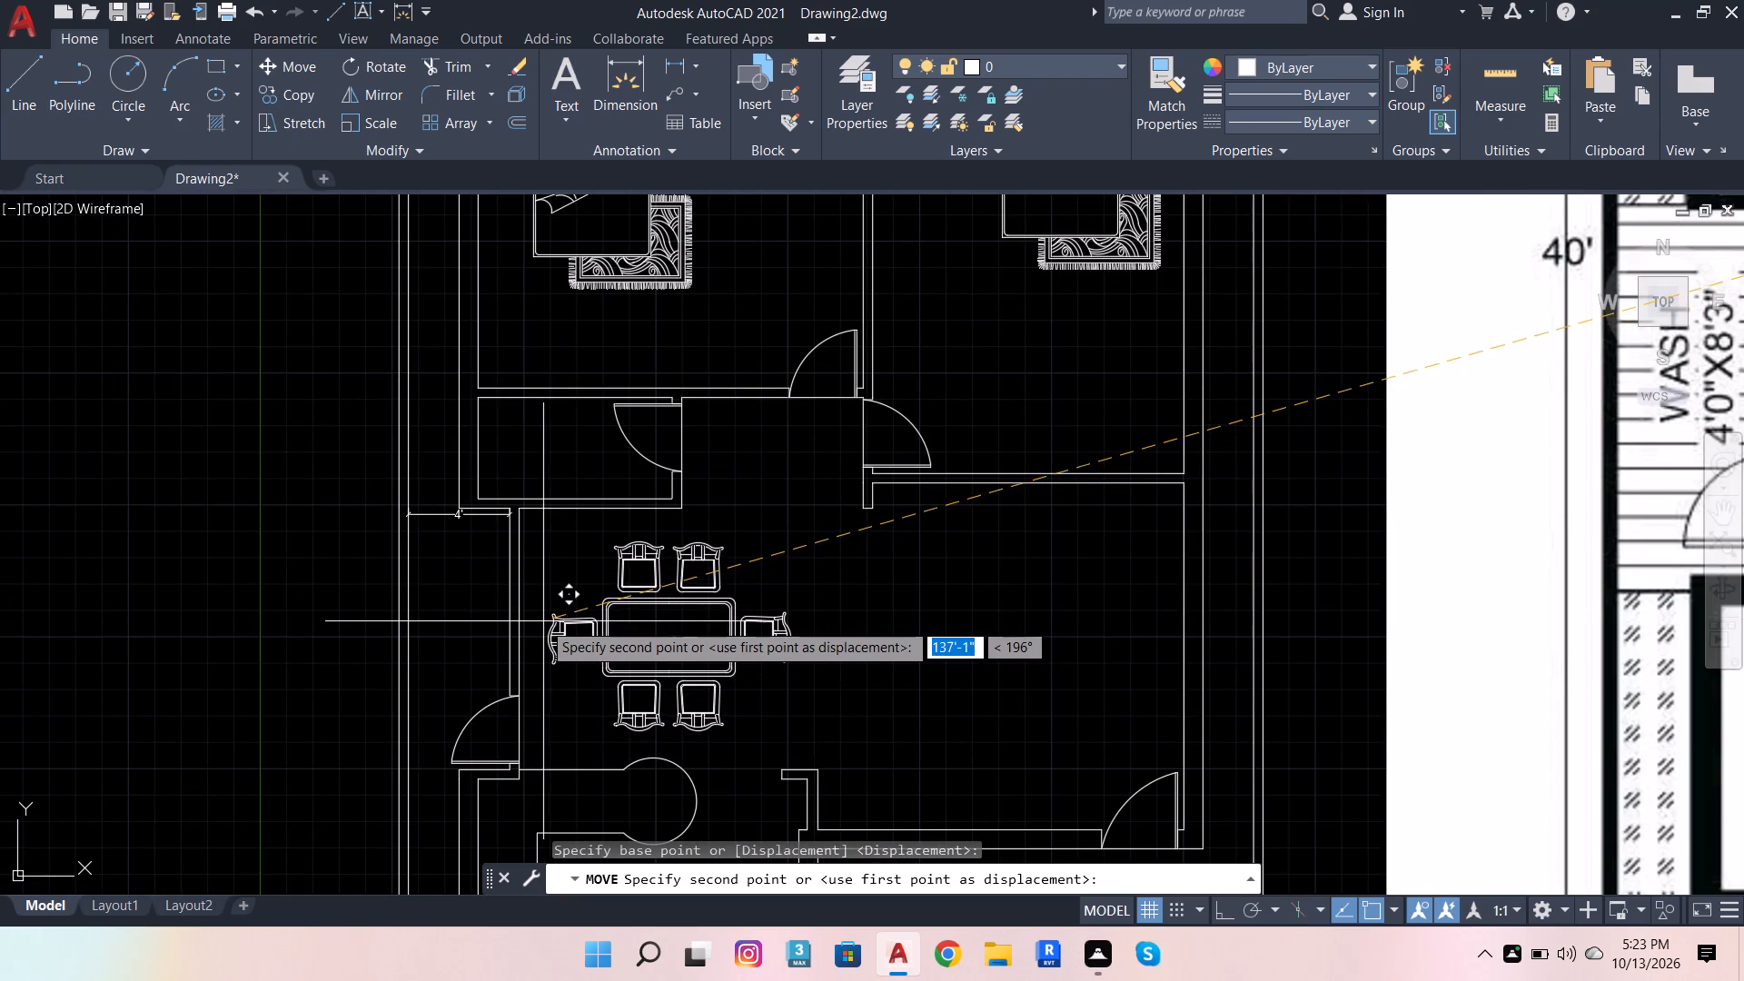
click(539, 618)
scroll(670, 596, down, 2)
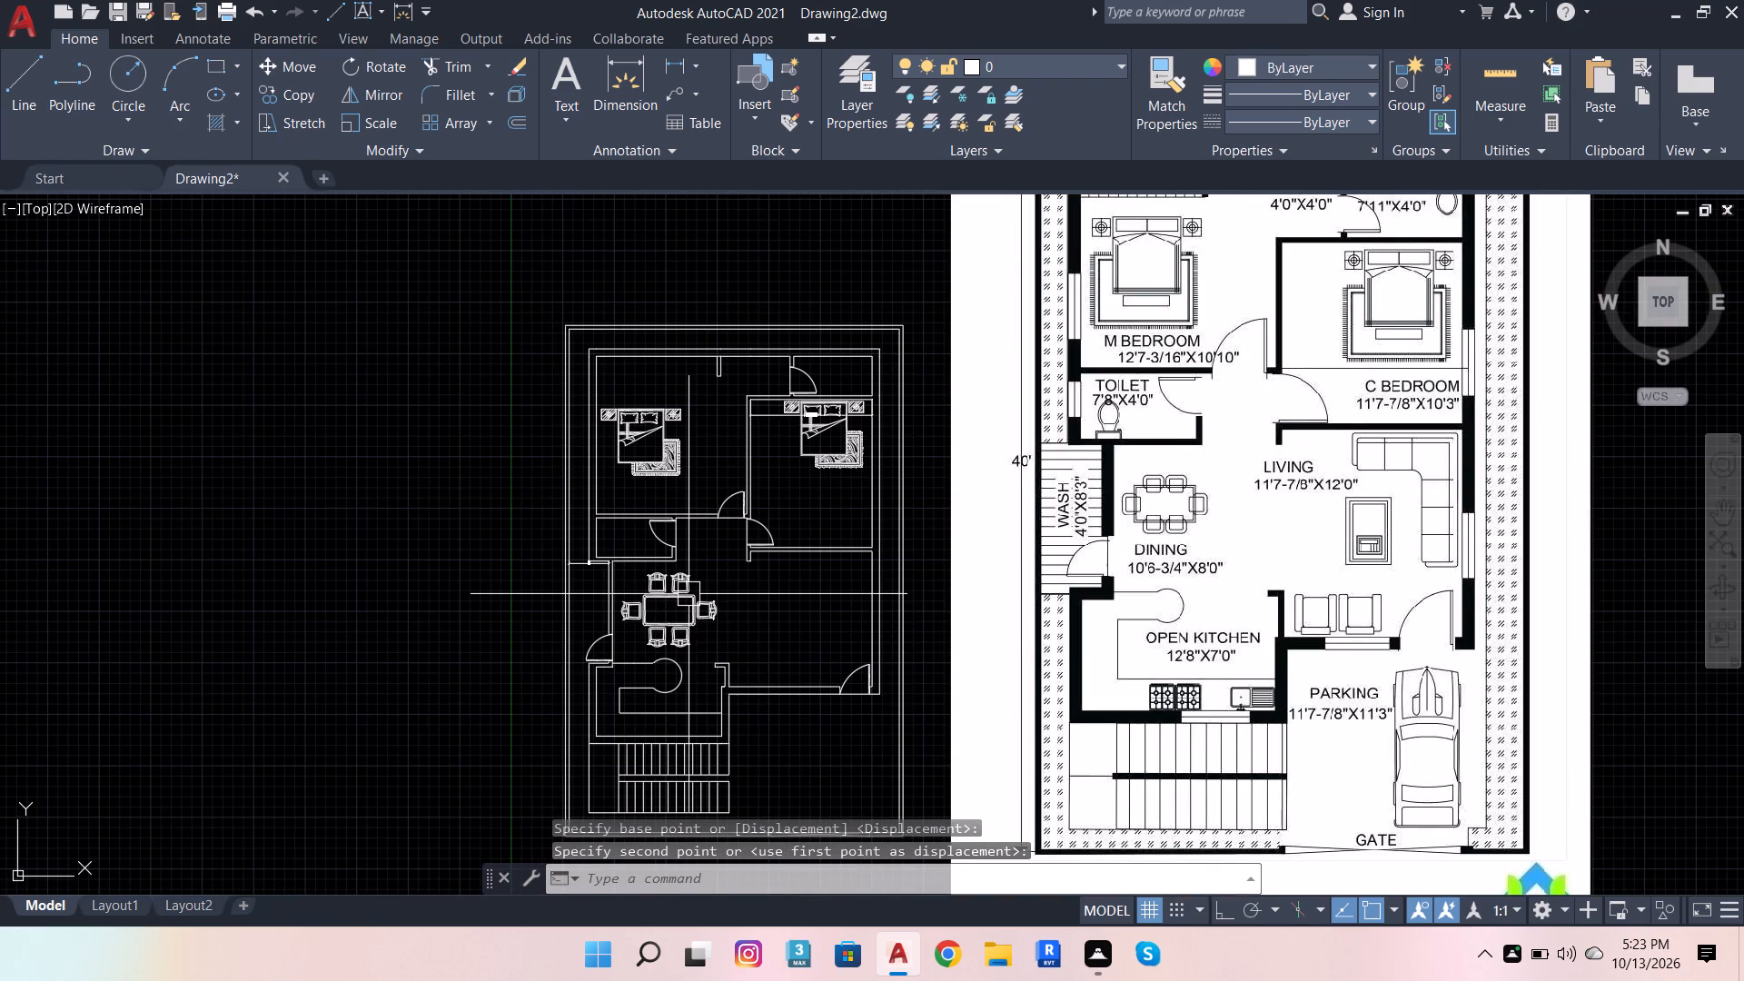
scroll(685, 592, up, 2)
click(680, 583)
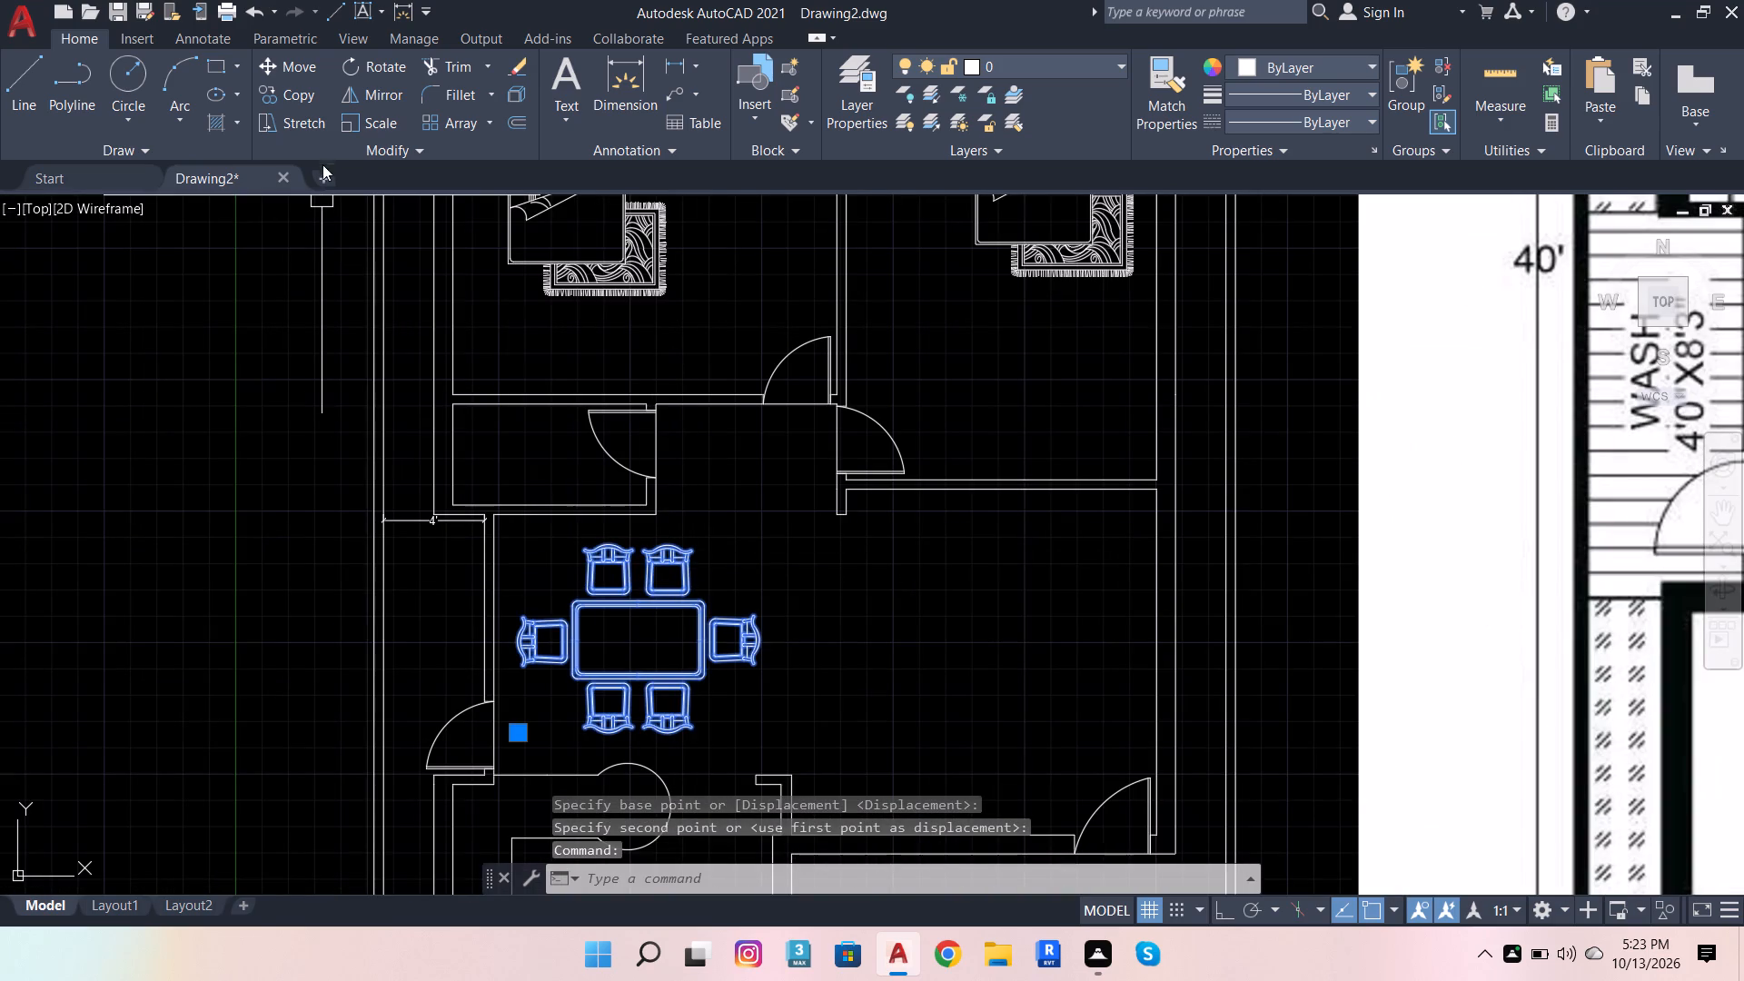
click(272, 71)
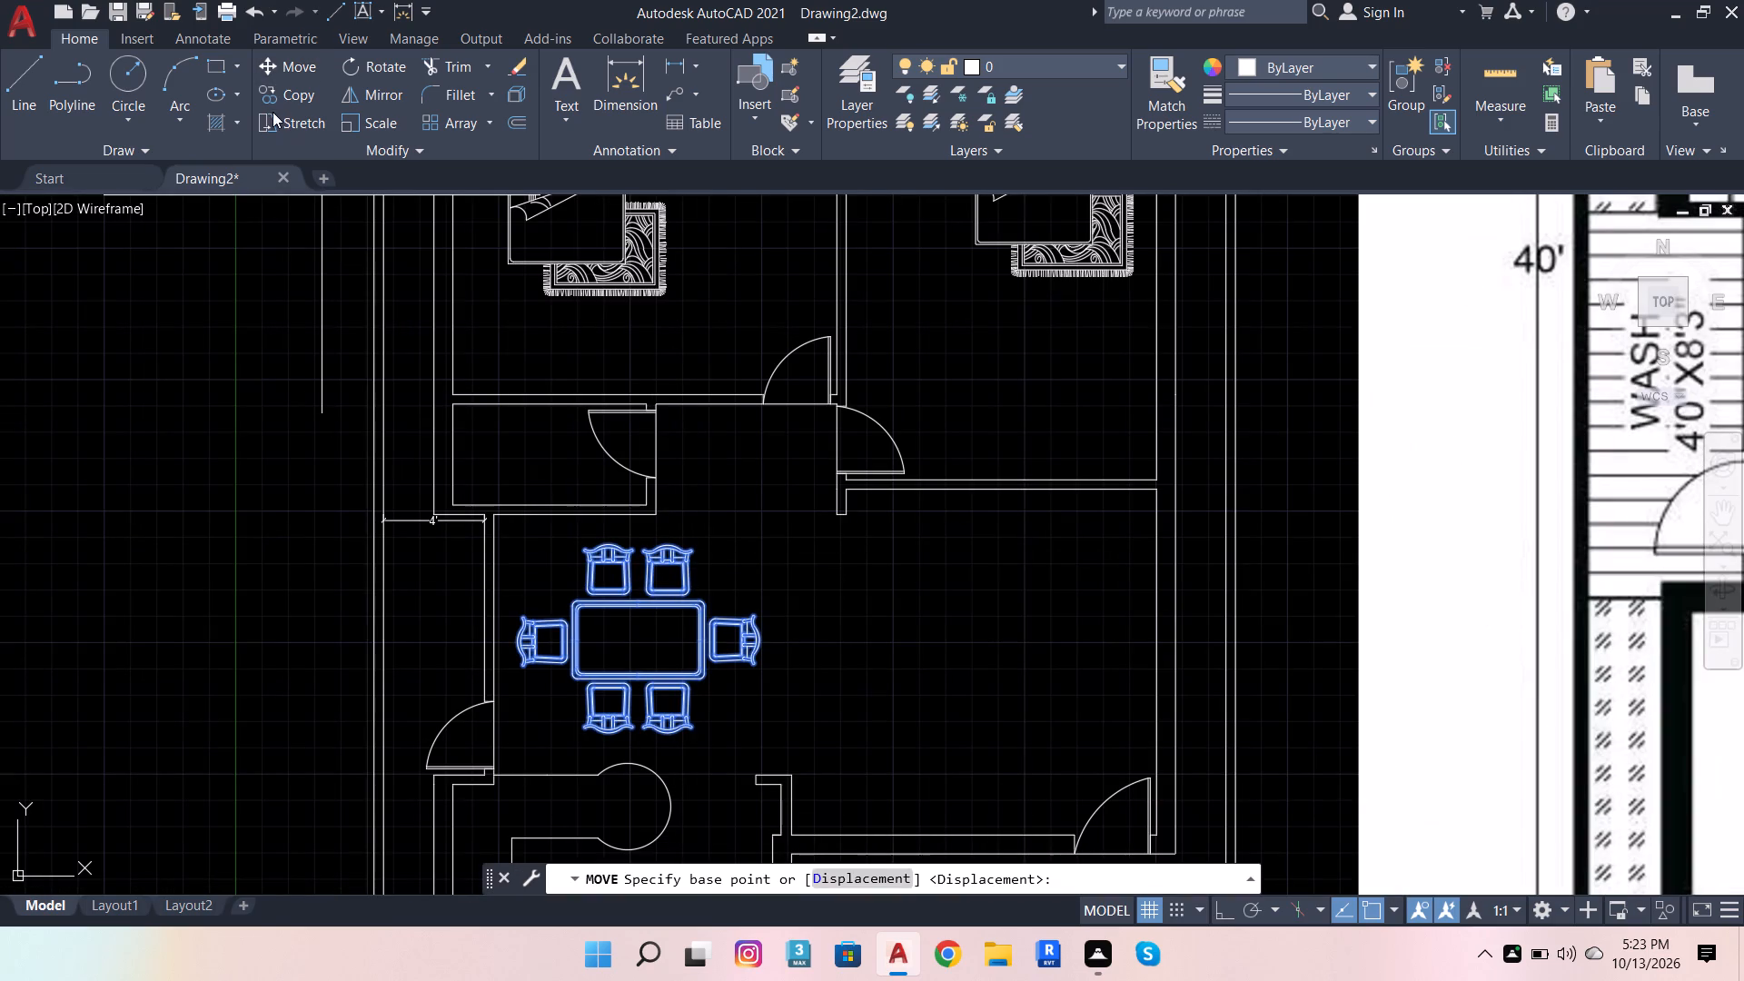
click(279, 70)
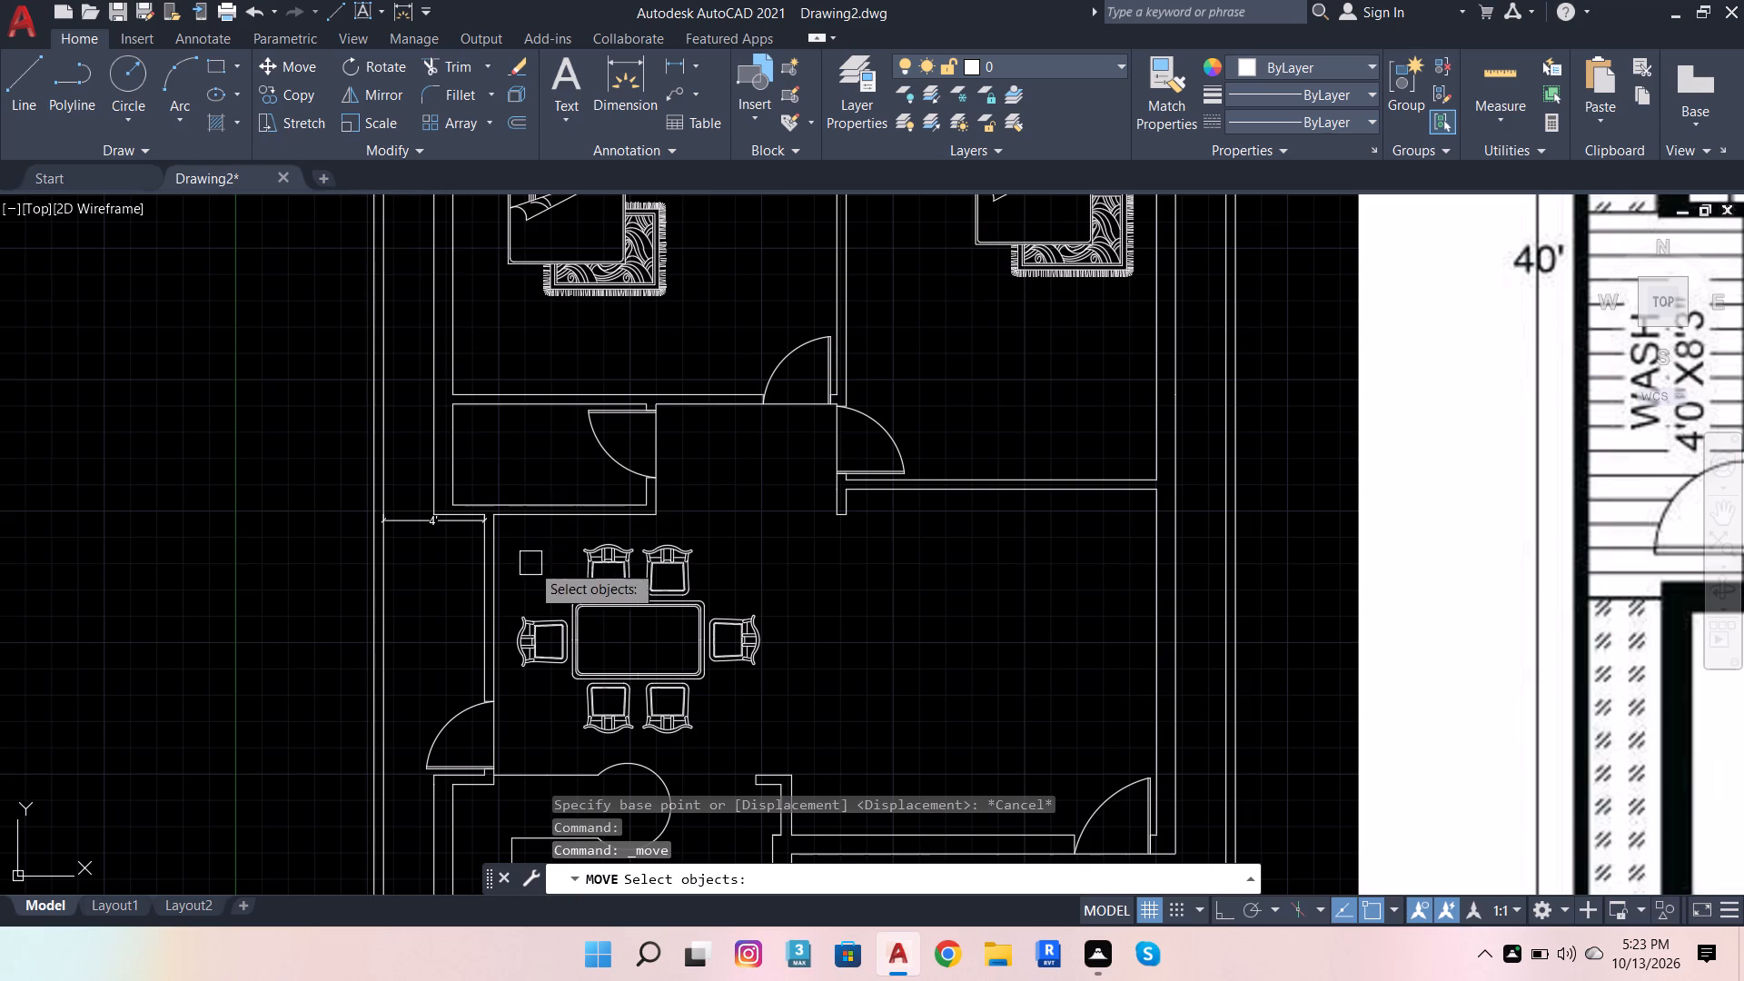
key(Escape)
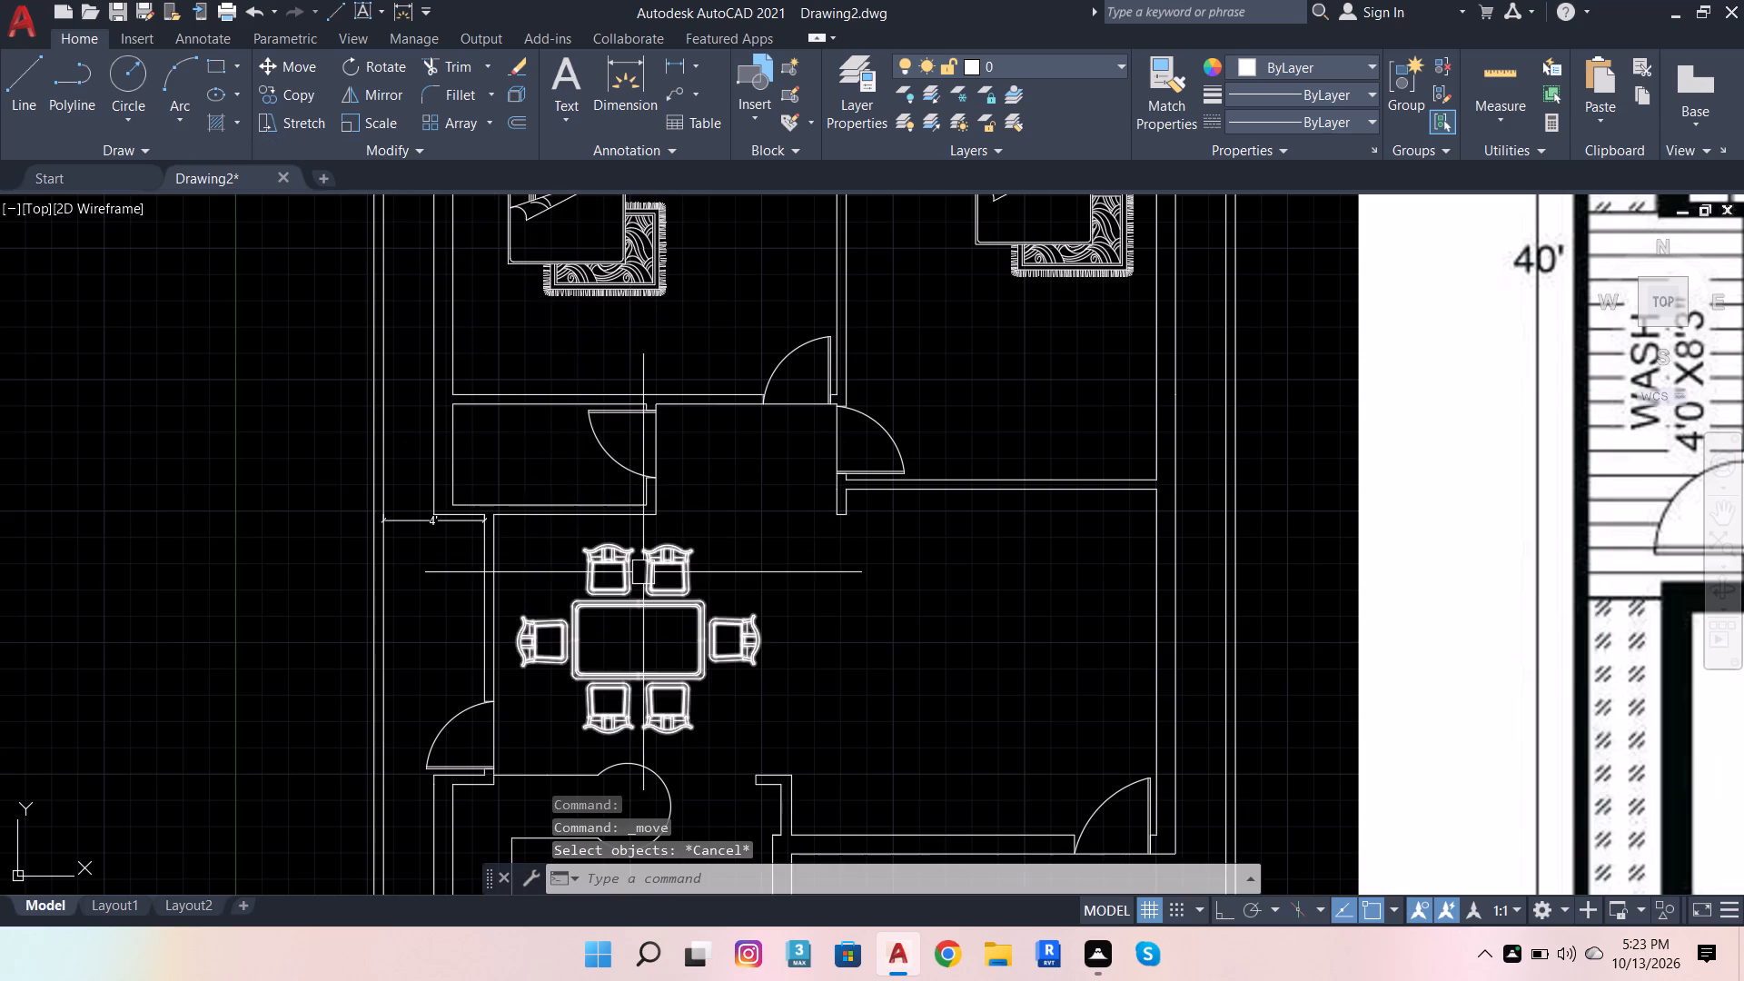
Move the dining set about 1'-2" up and slightly left, closer to the dining area's upper-left corner.
click(643, 573)
click(273, 66)
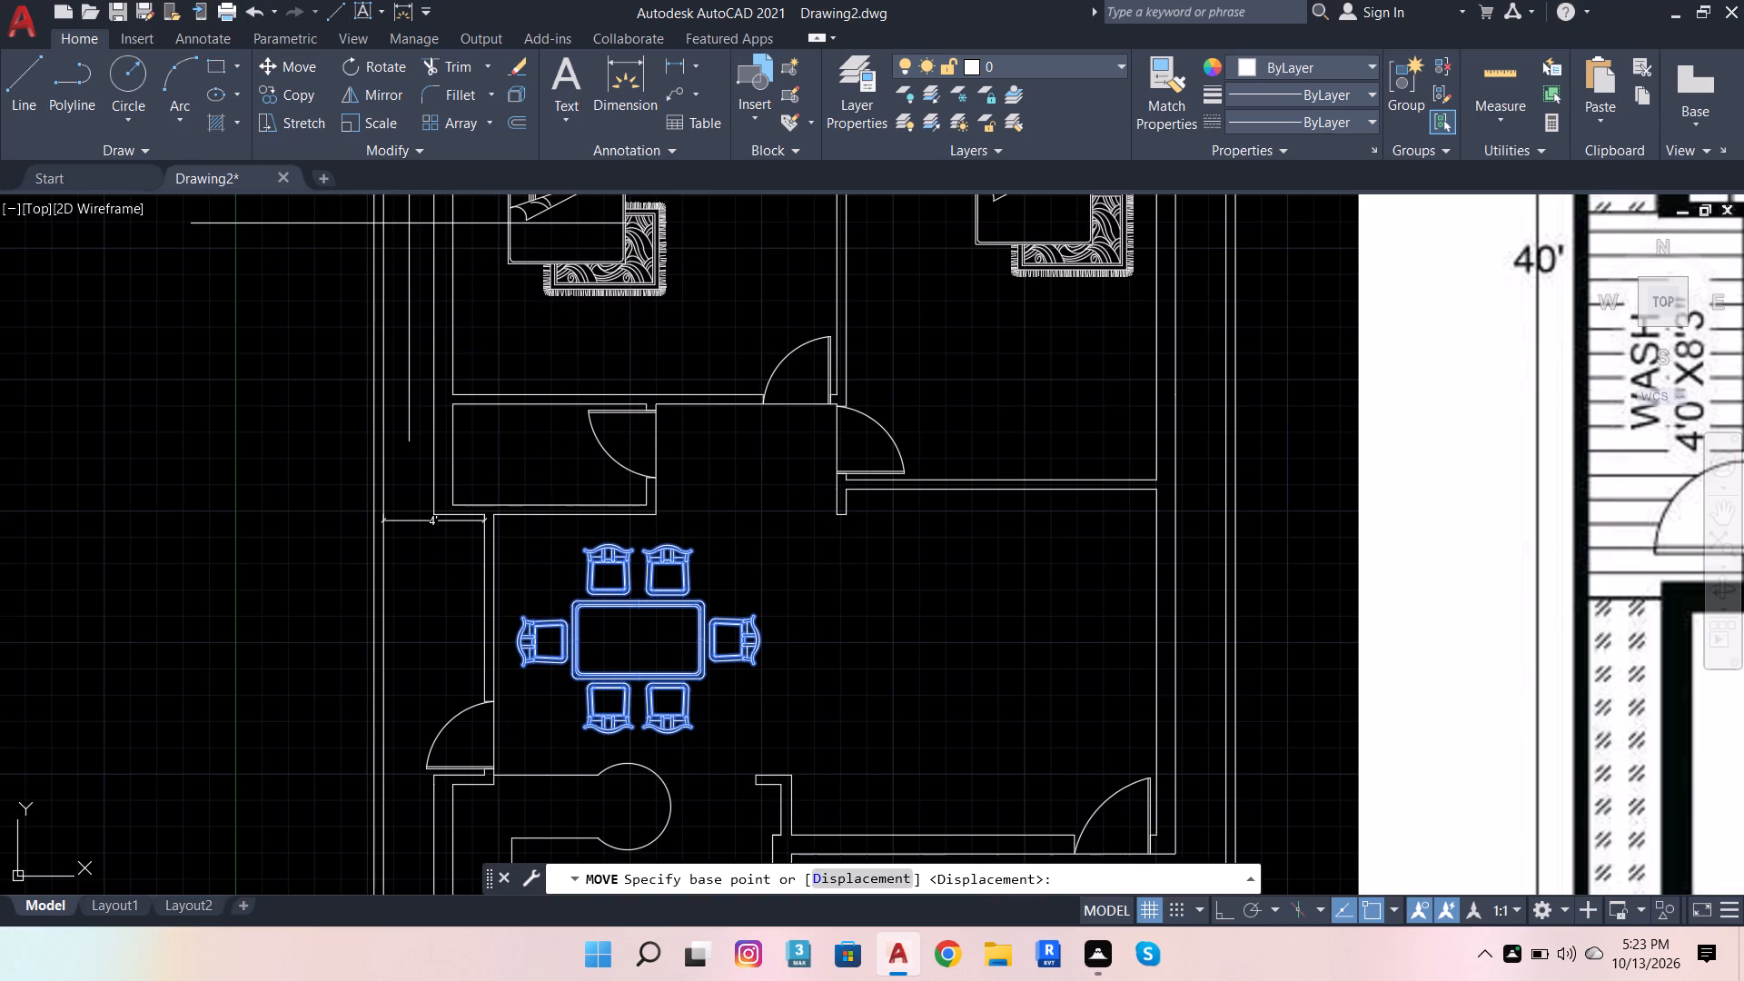
scroll(476, 619, up, 3)
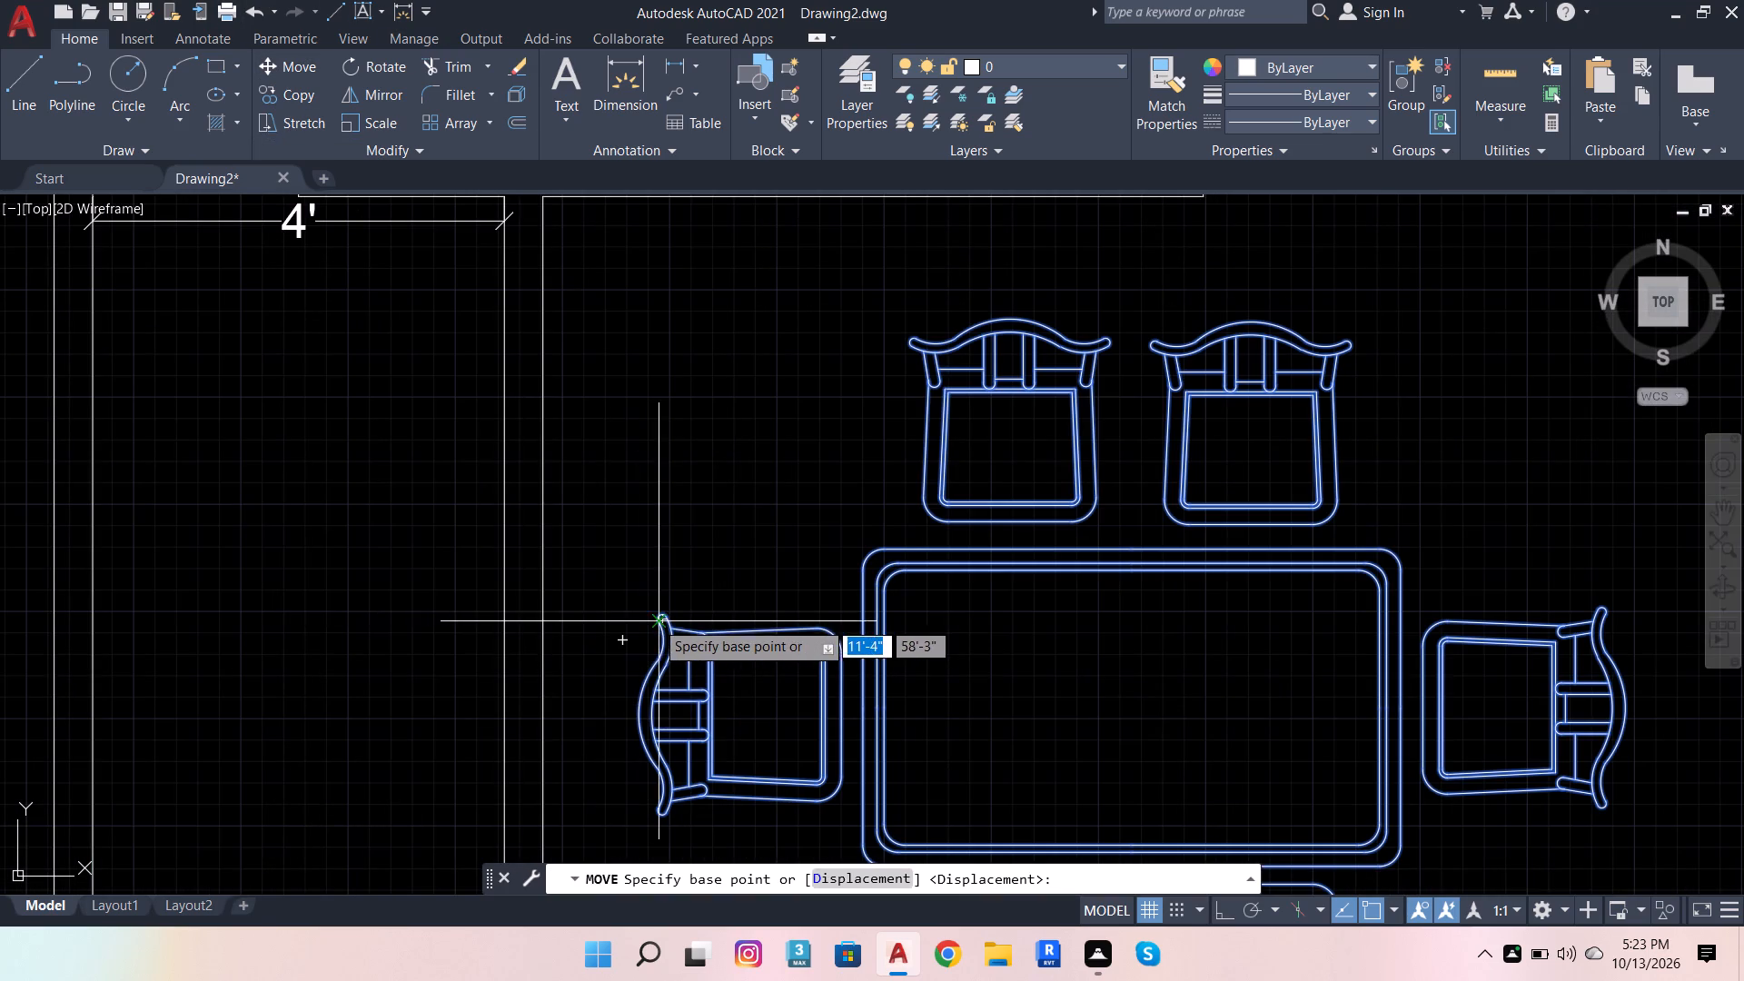
click(664, 619)
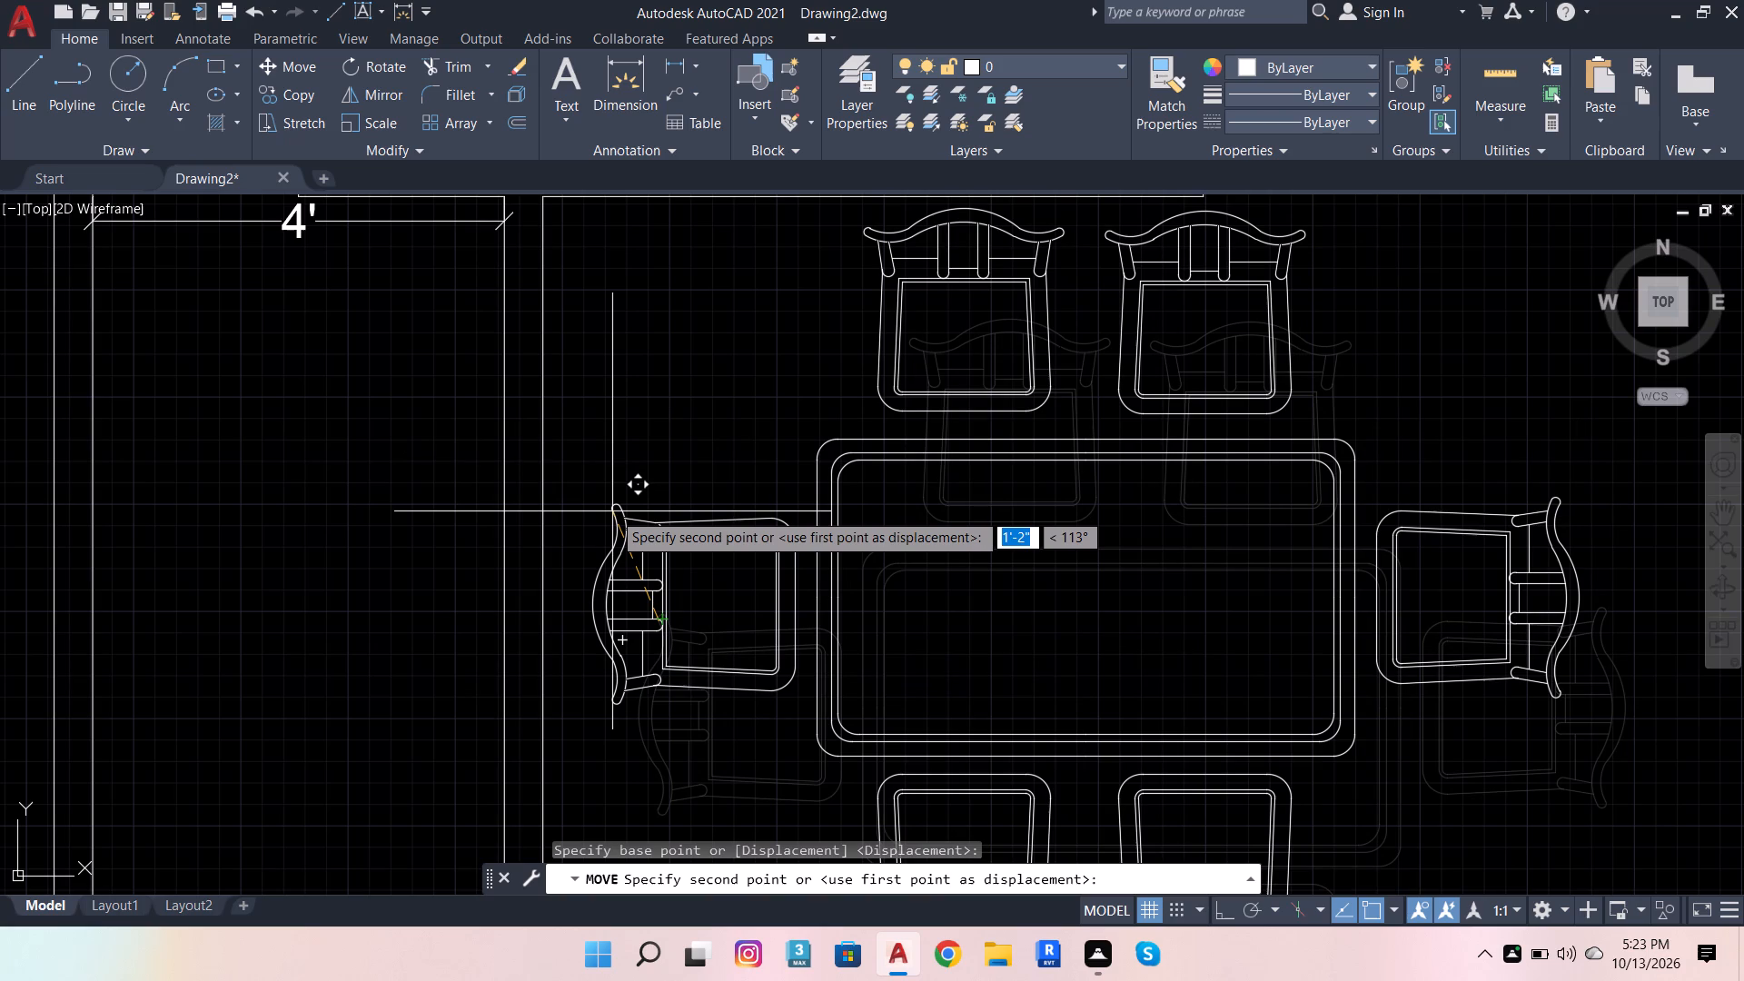
click(612, 511)
Dimension the dining table's length along its top edge and its width along its left edge.
scroll(653, 490, down, 2)
scroll(965, 527, up, 2)
click(659, 77)
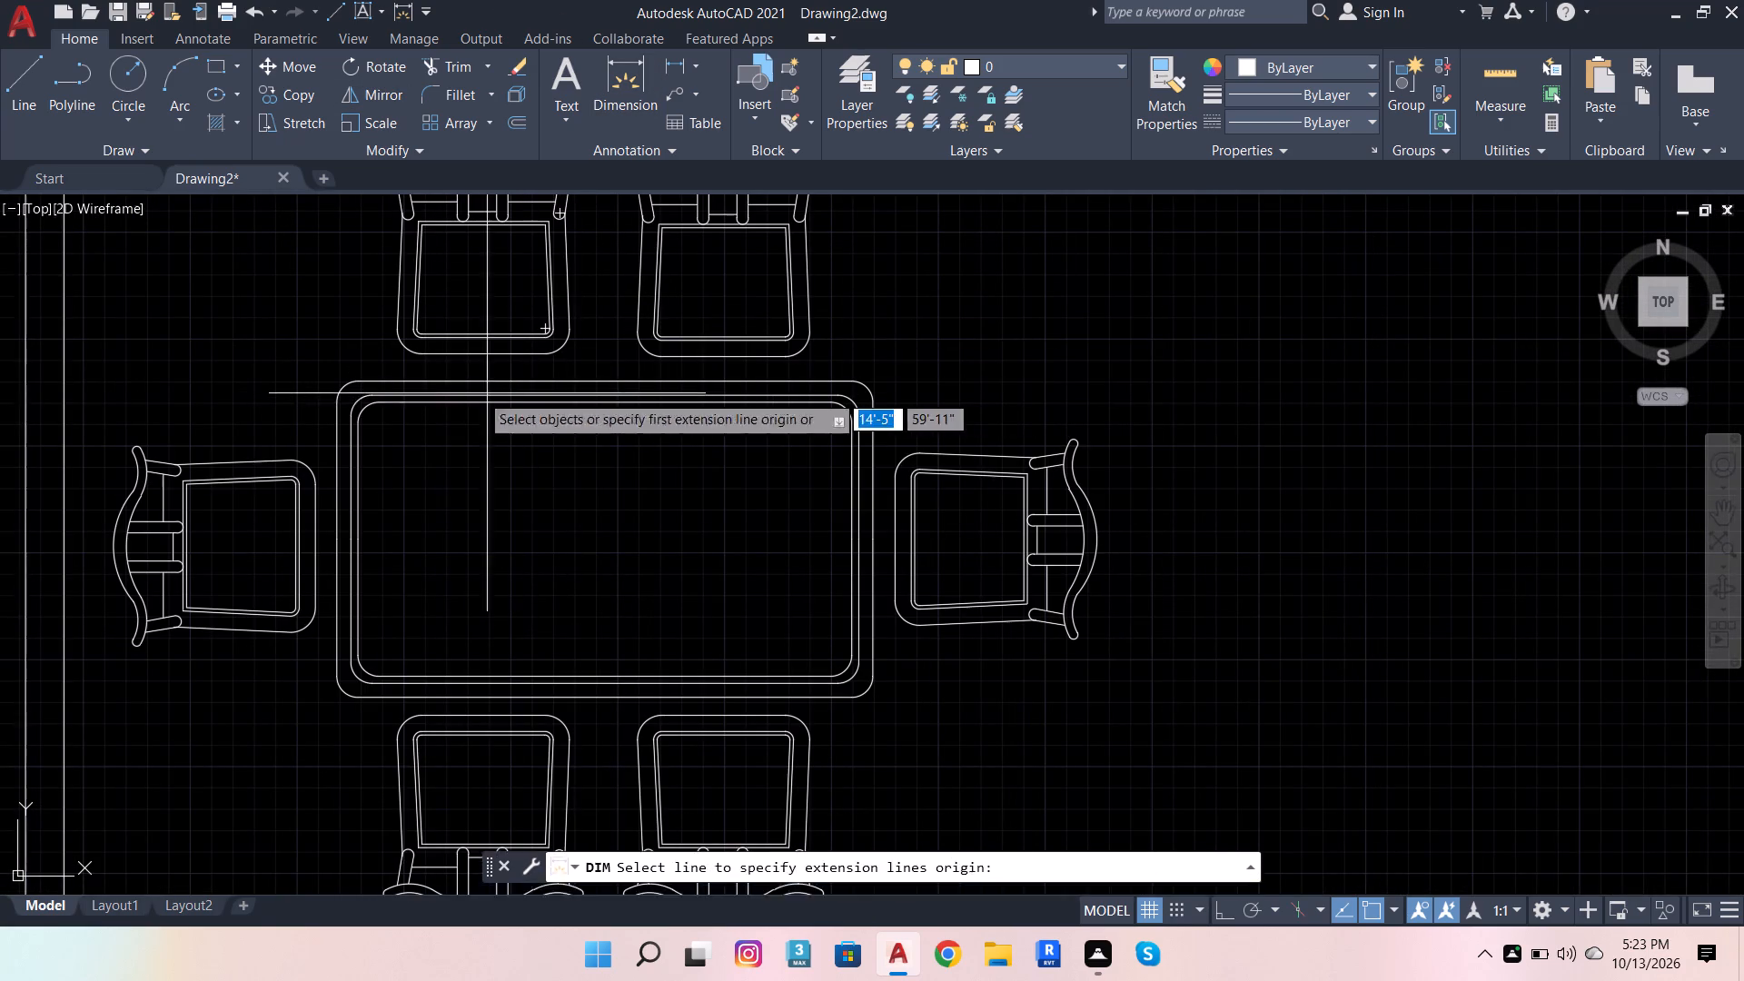
click(361, 385)
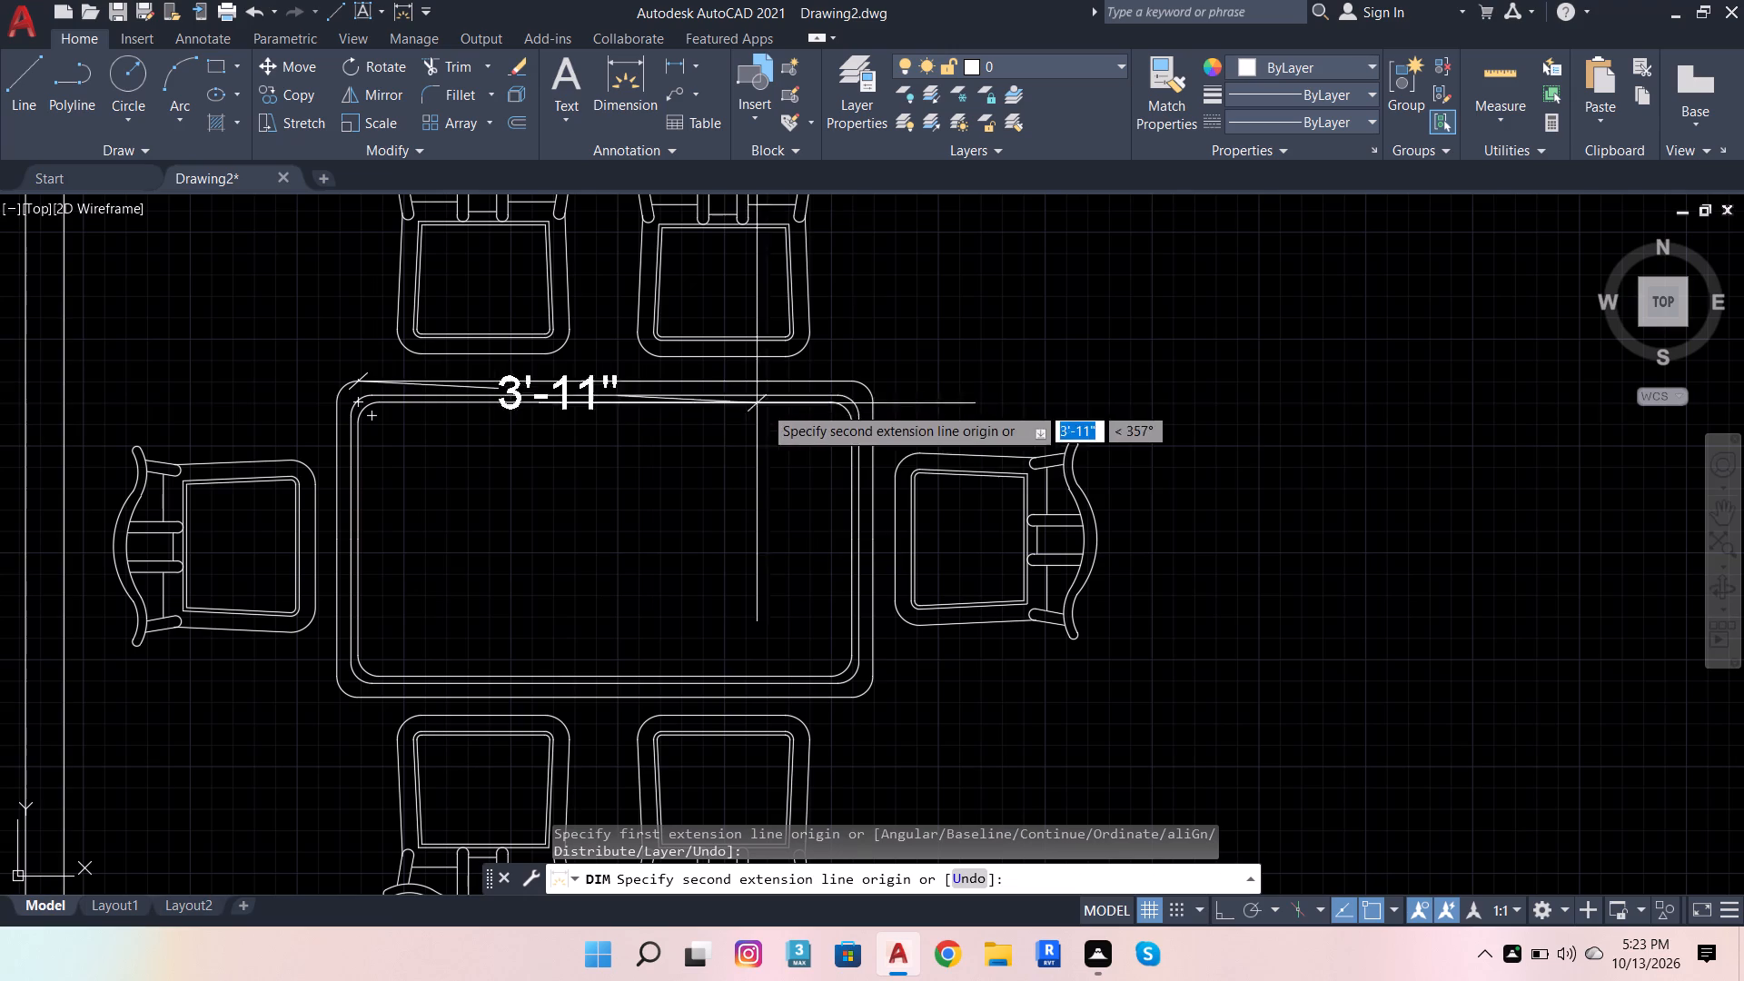
click(846, 384)
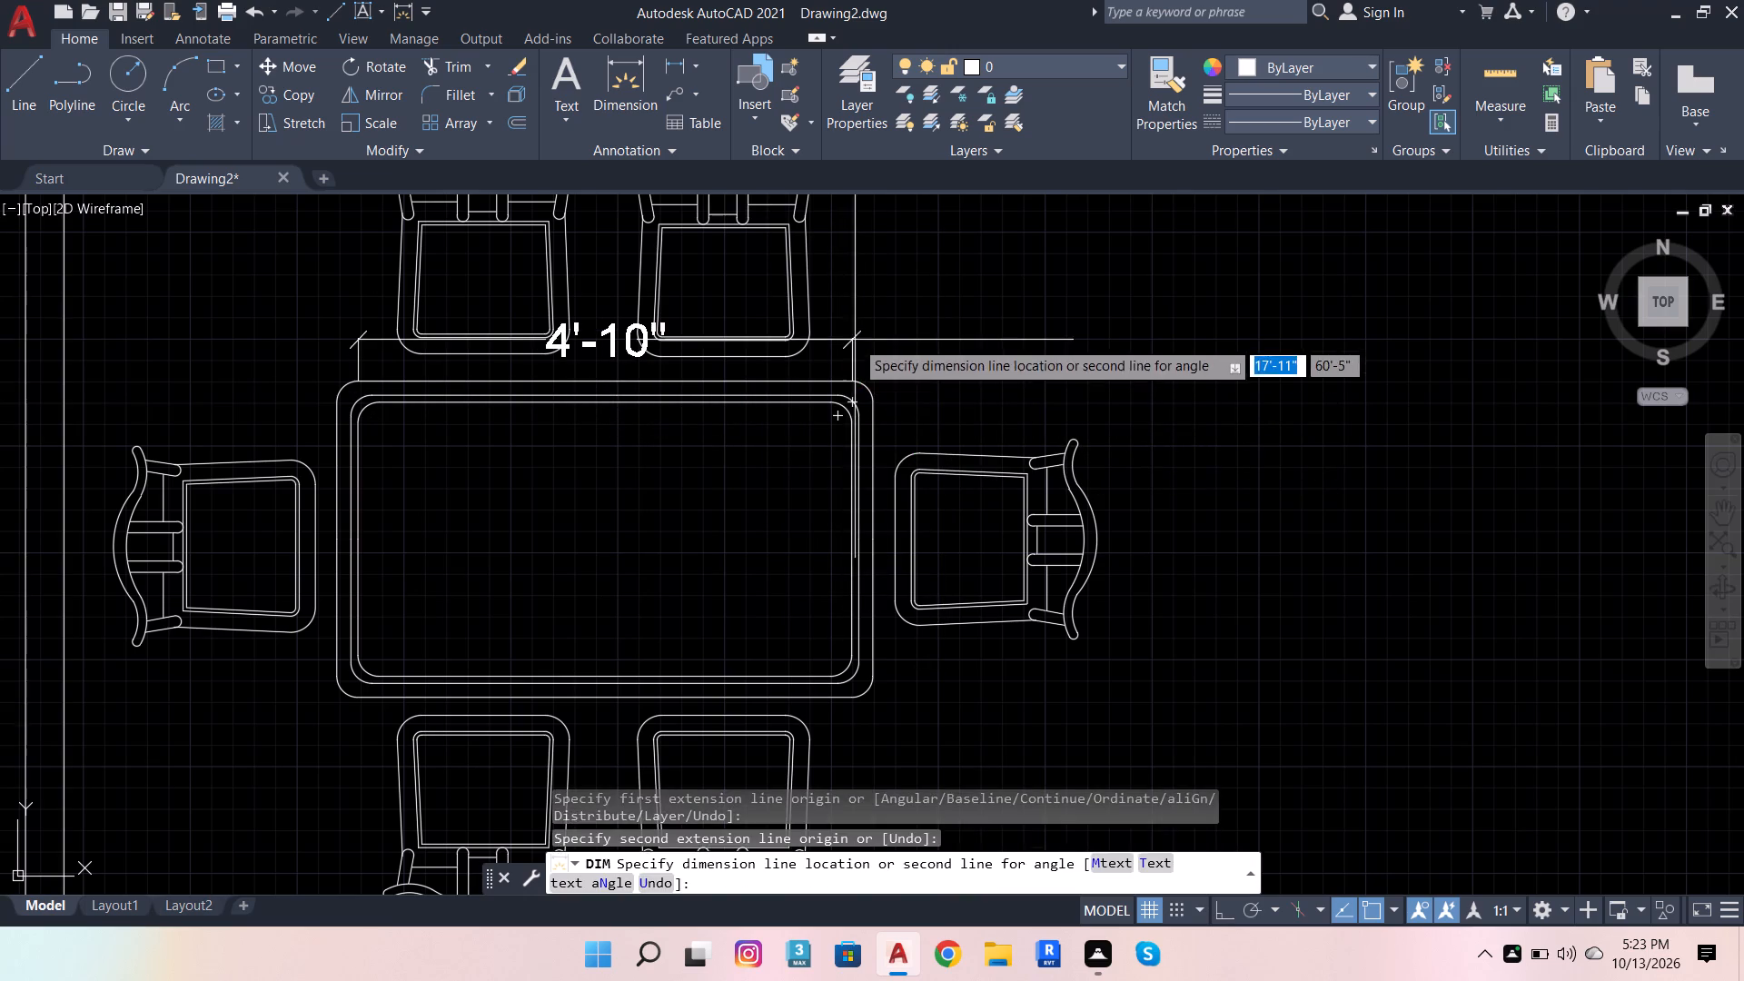
click(855, 340)
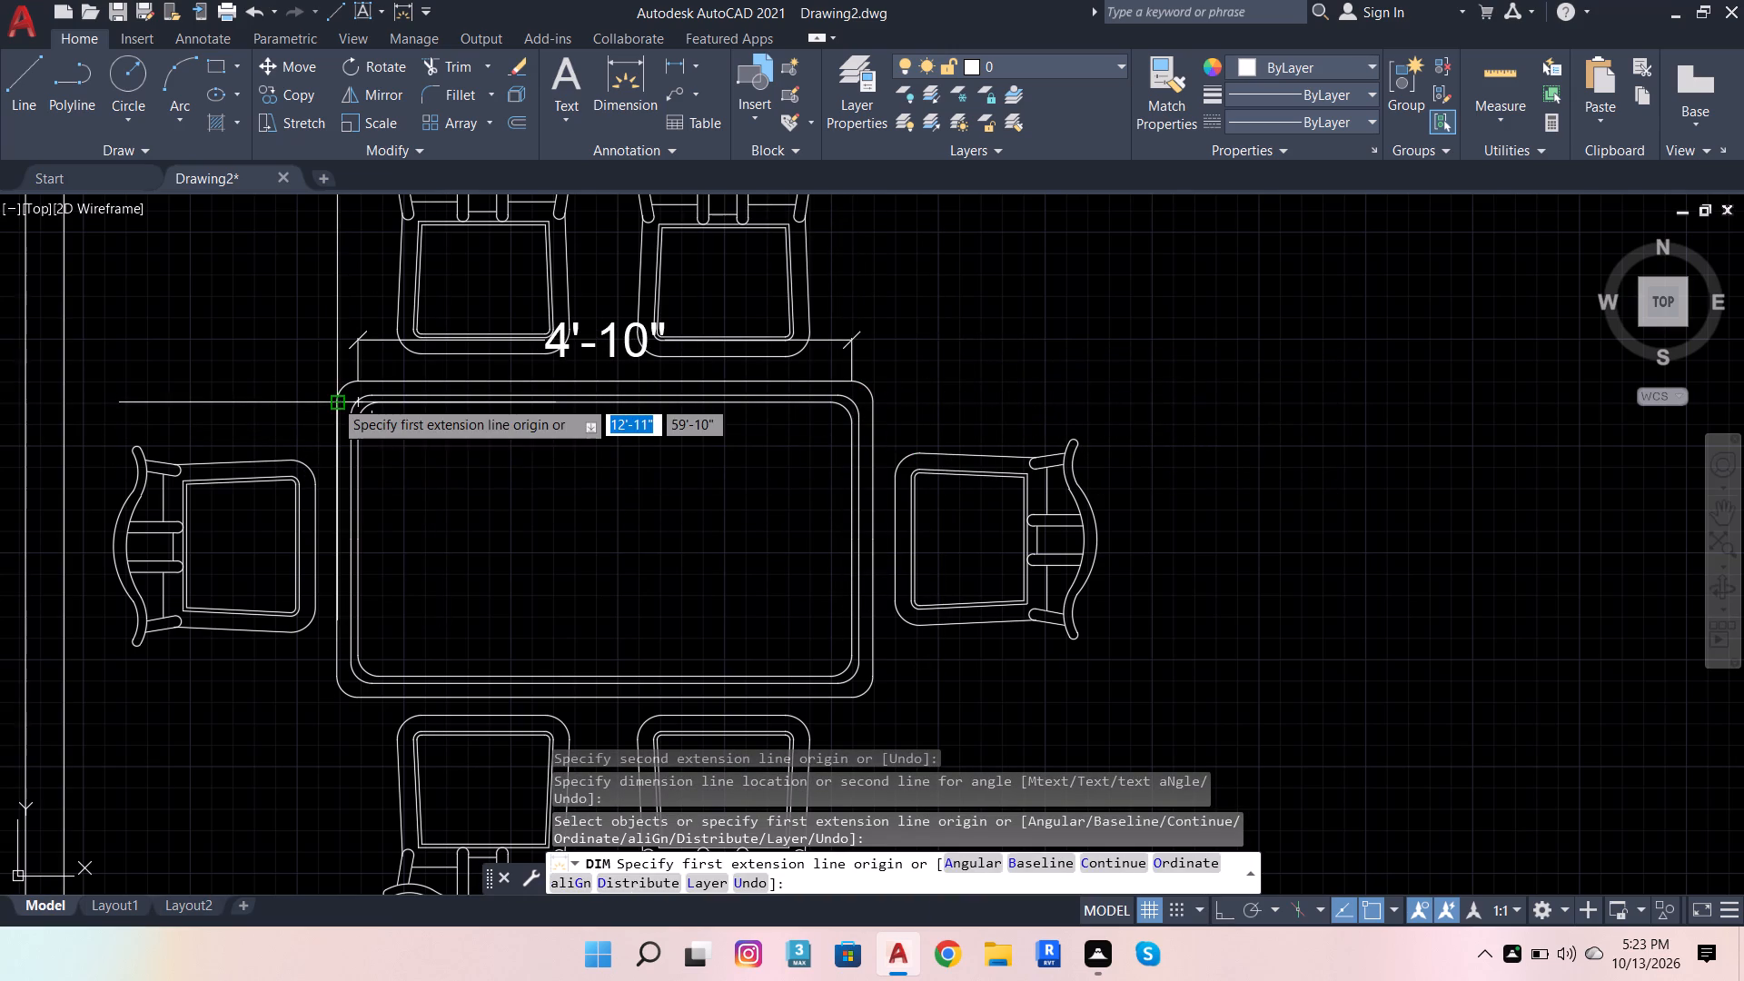
click(333, 398)
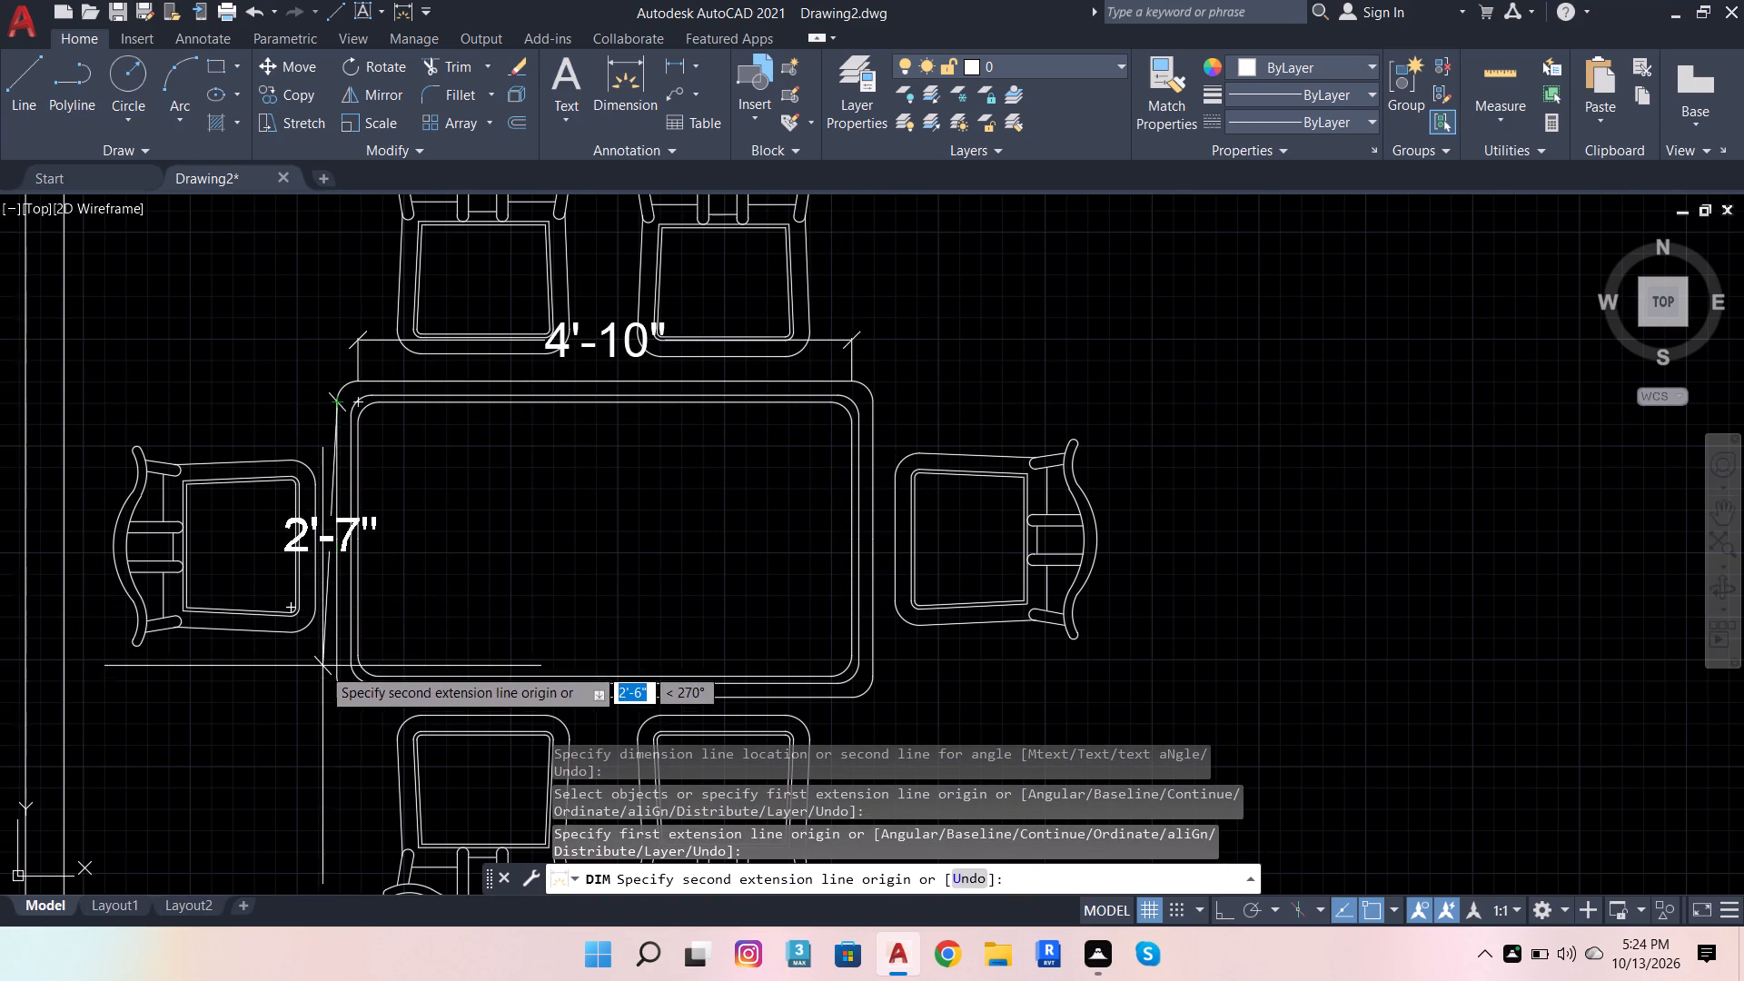
click(334, 676)
click(459, 576)
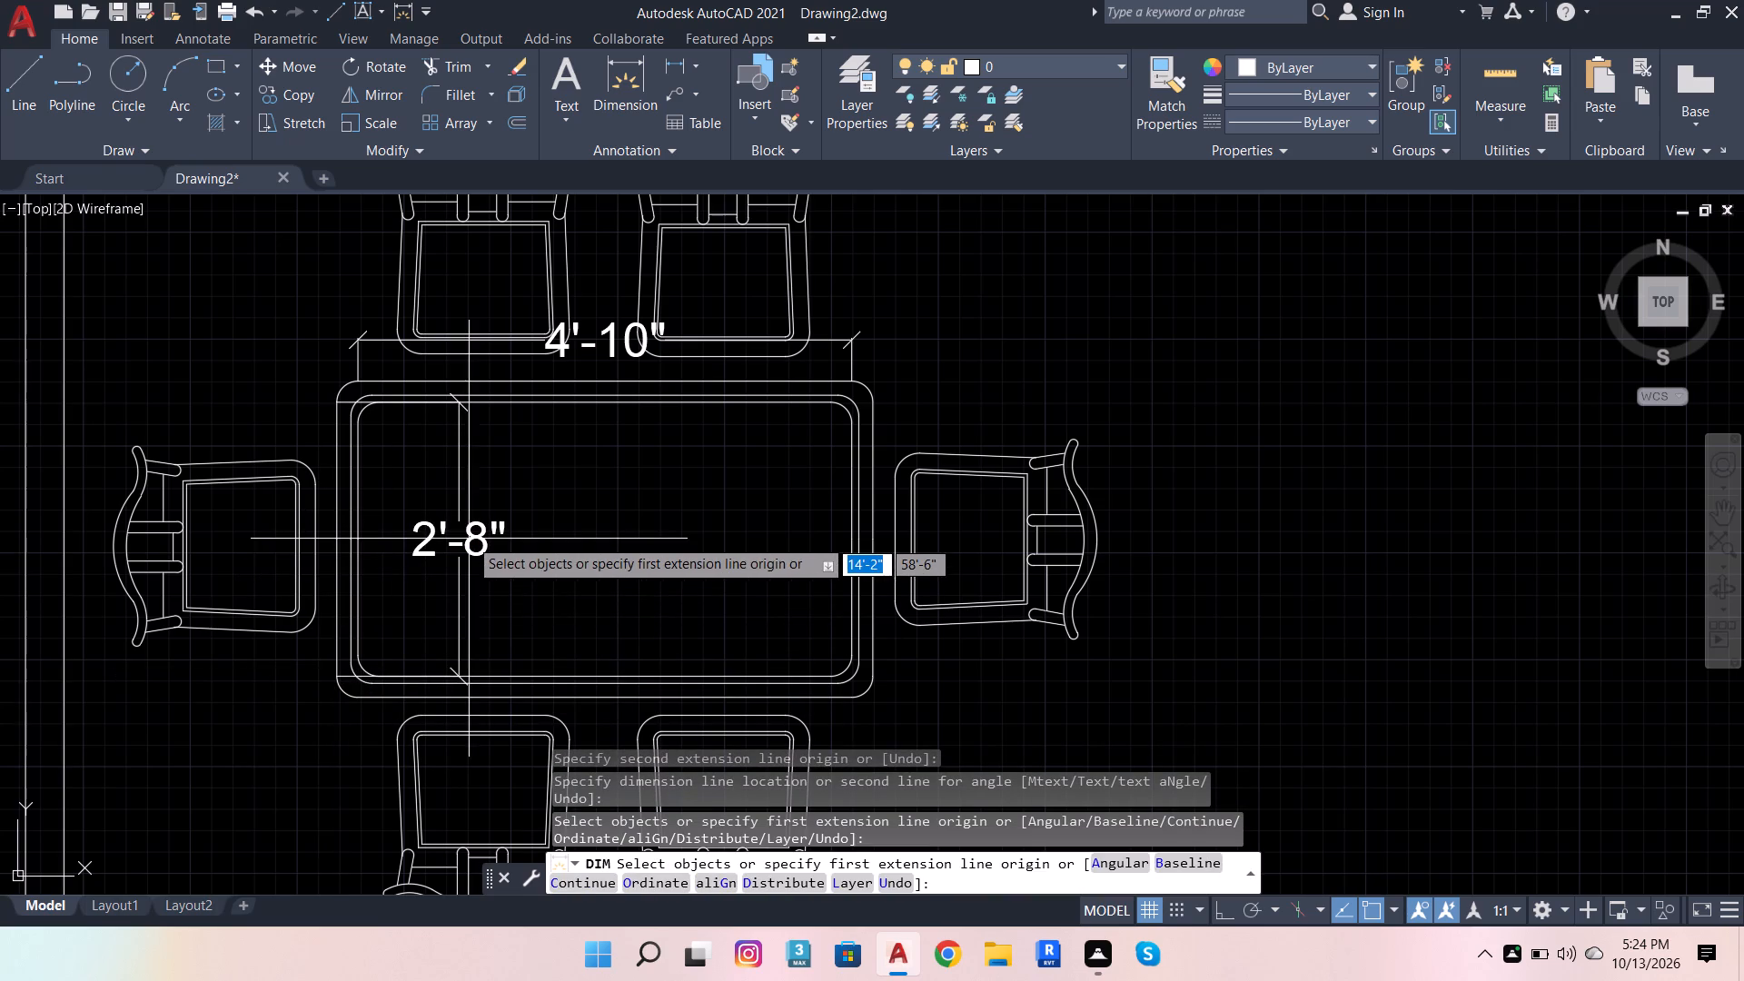
key(Escape)
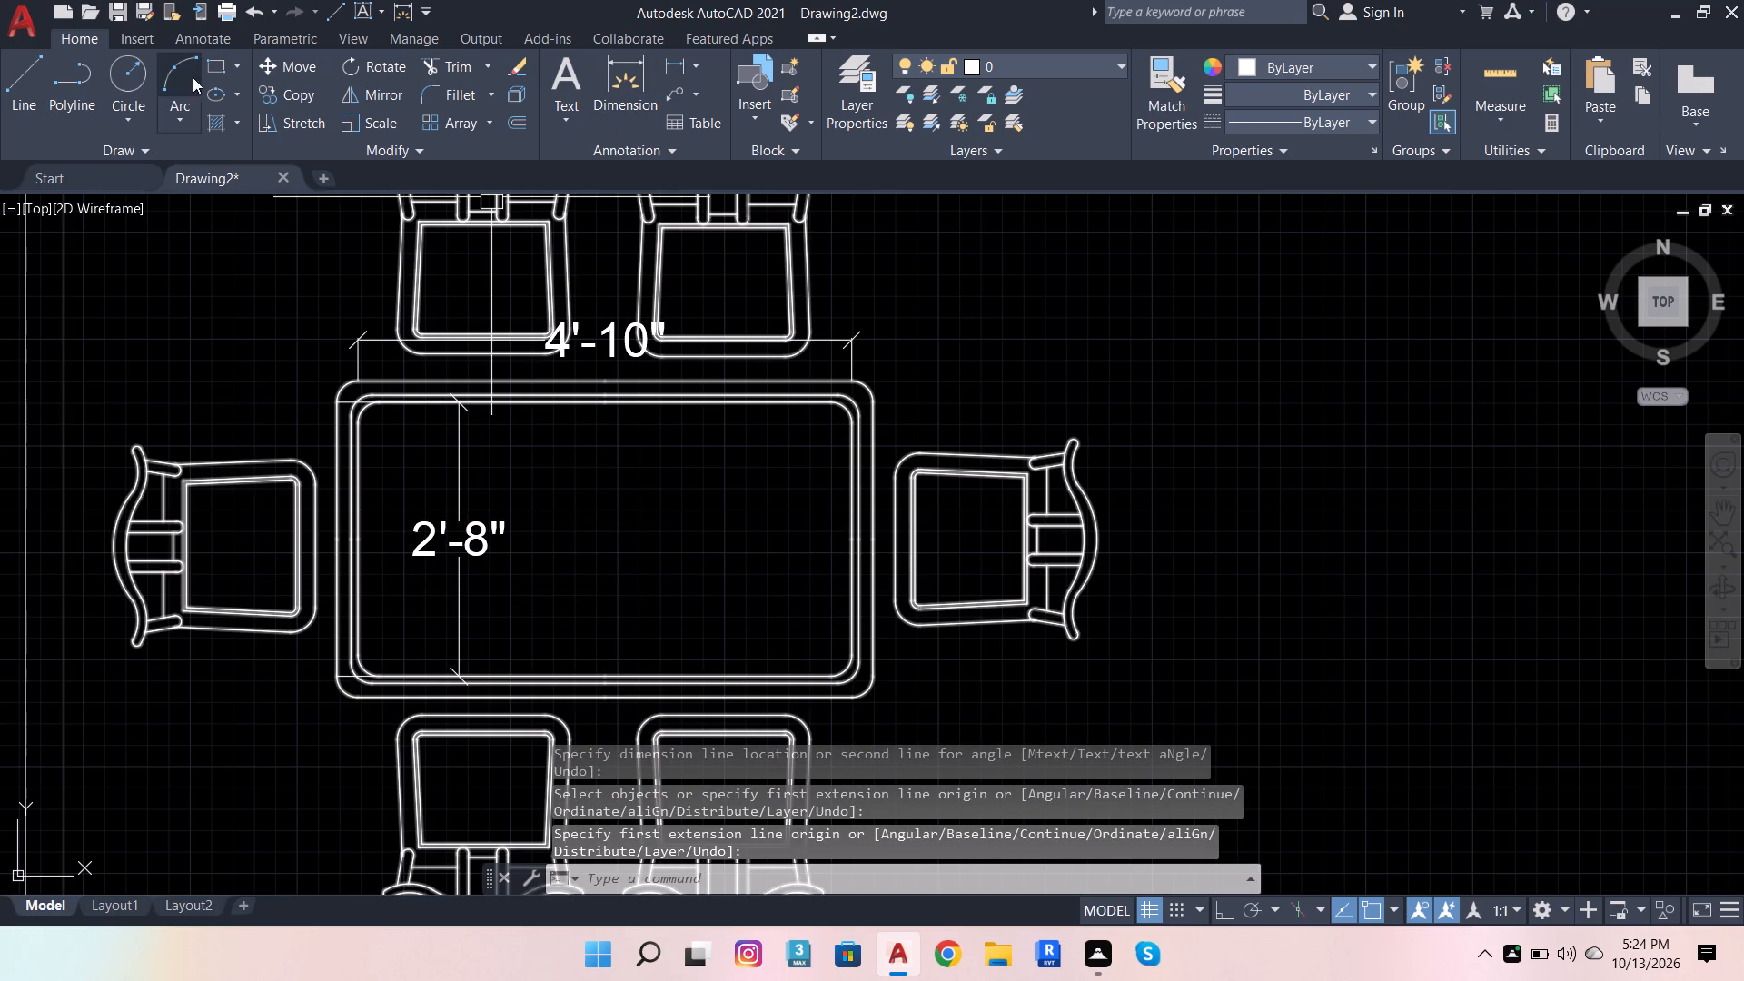
Turn Ortho on and draw a 4'6" horizontal reference line from the dining table's left edge across the tabletop.
click(29, 87)
scroll(346, 420, up, 1)
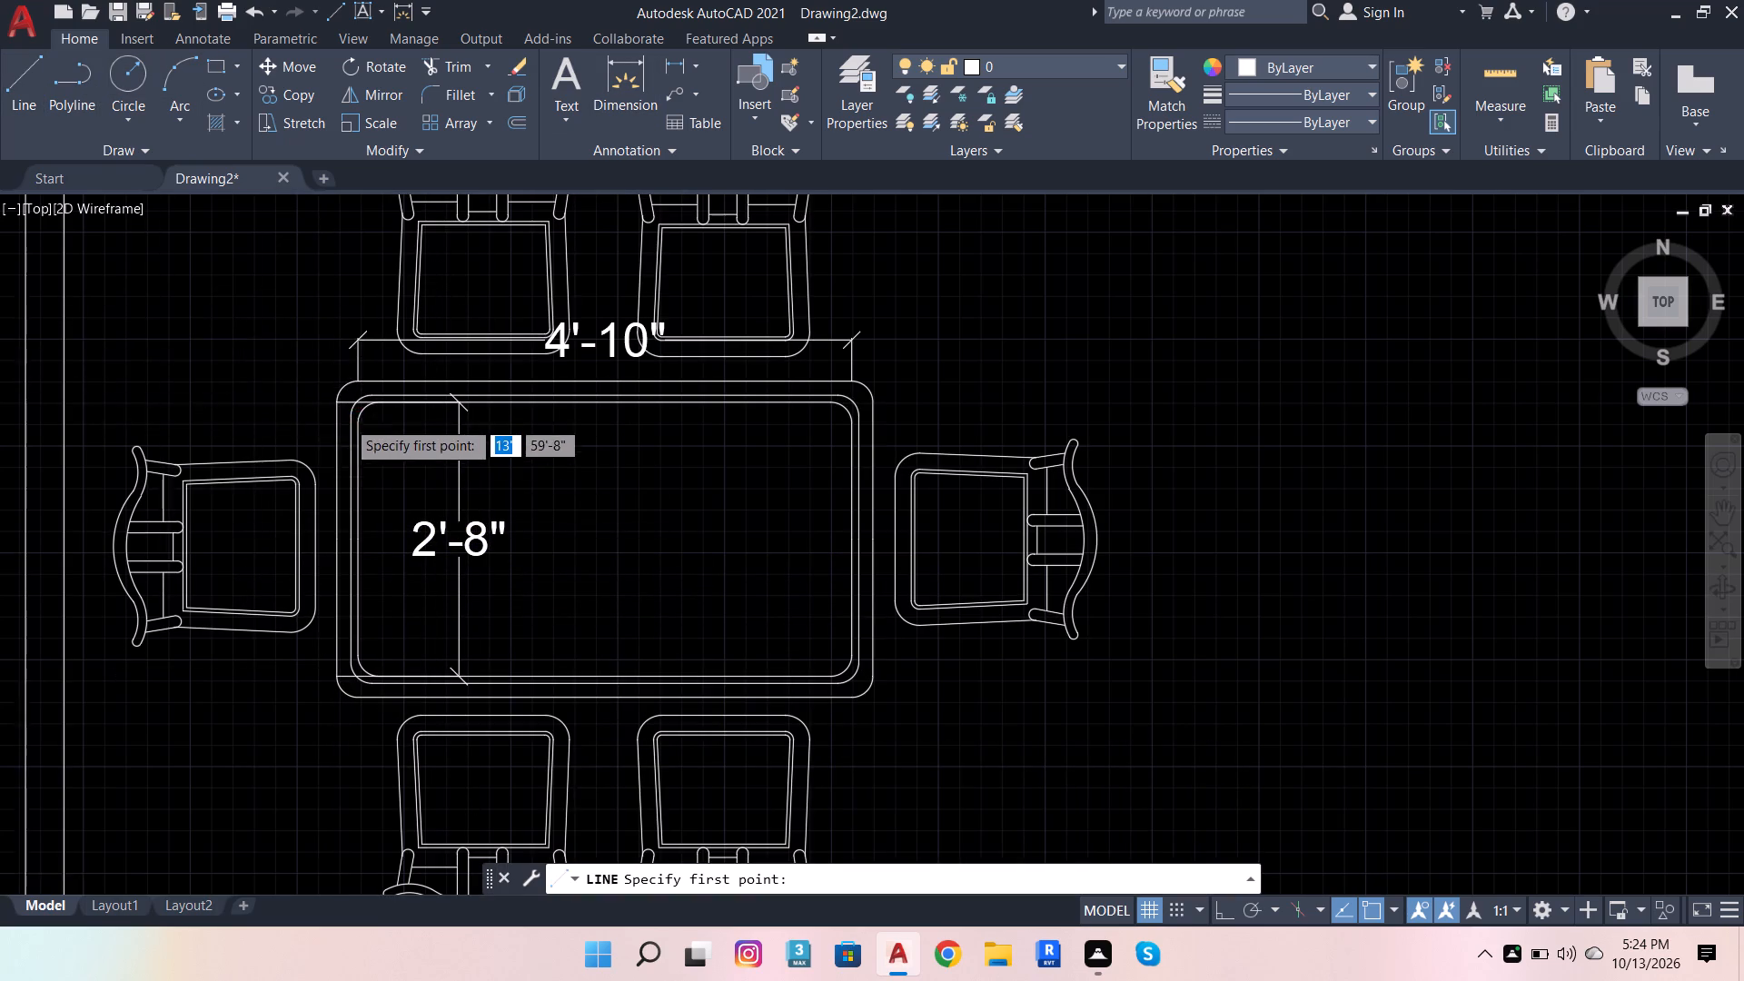
click(331, 391)
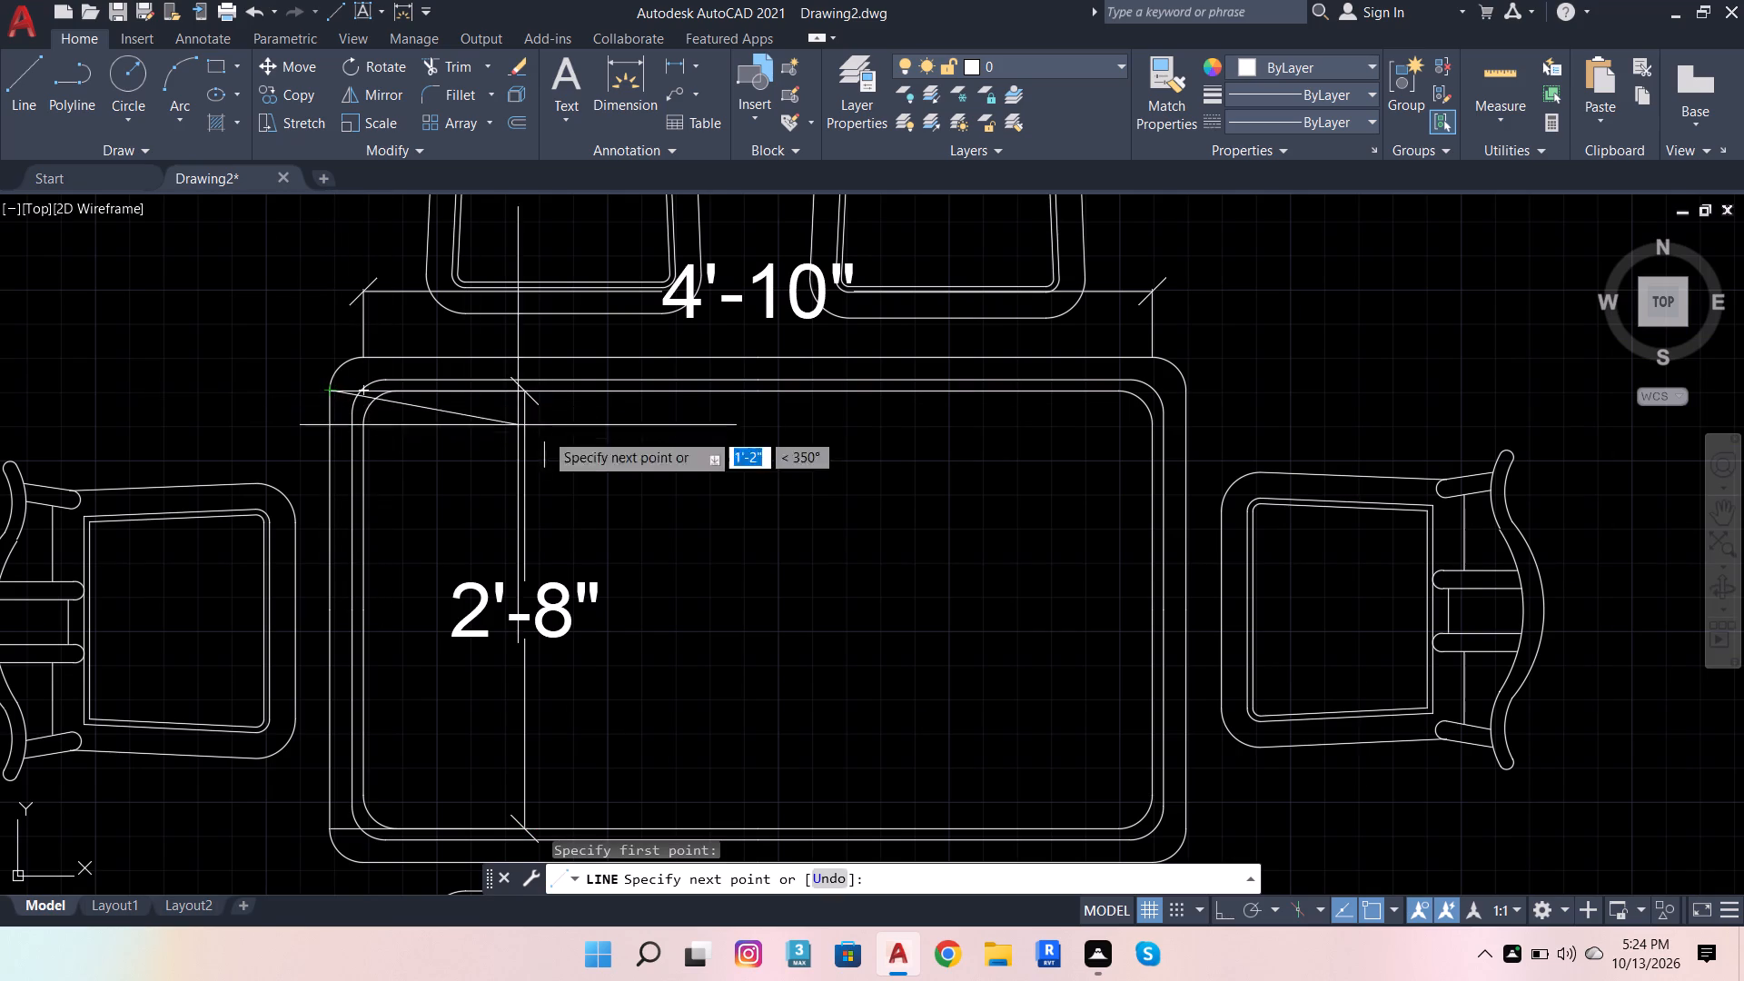
click(1226, 919)
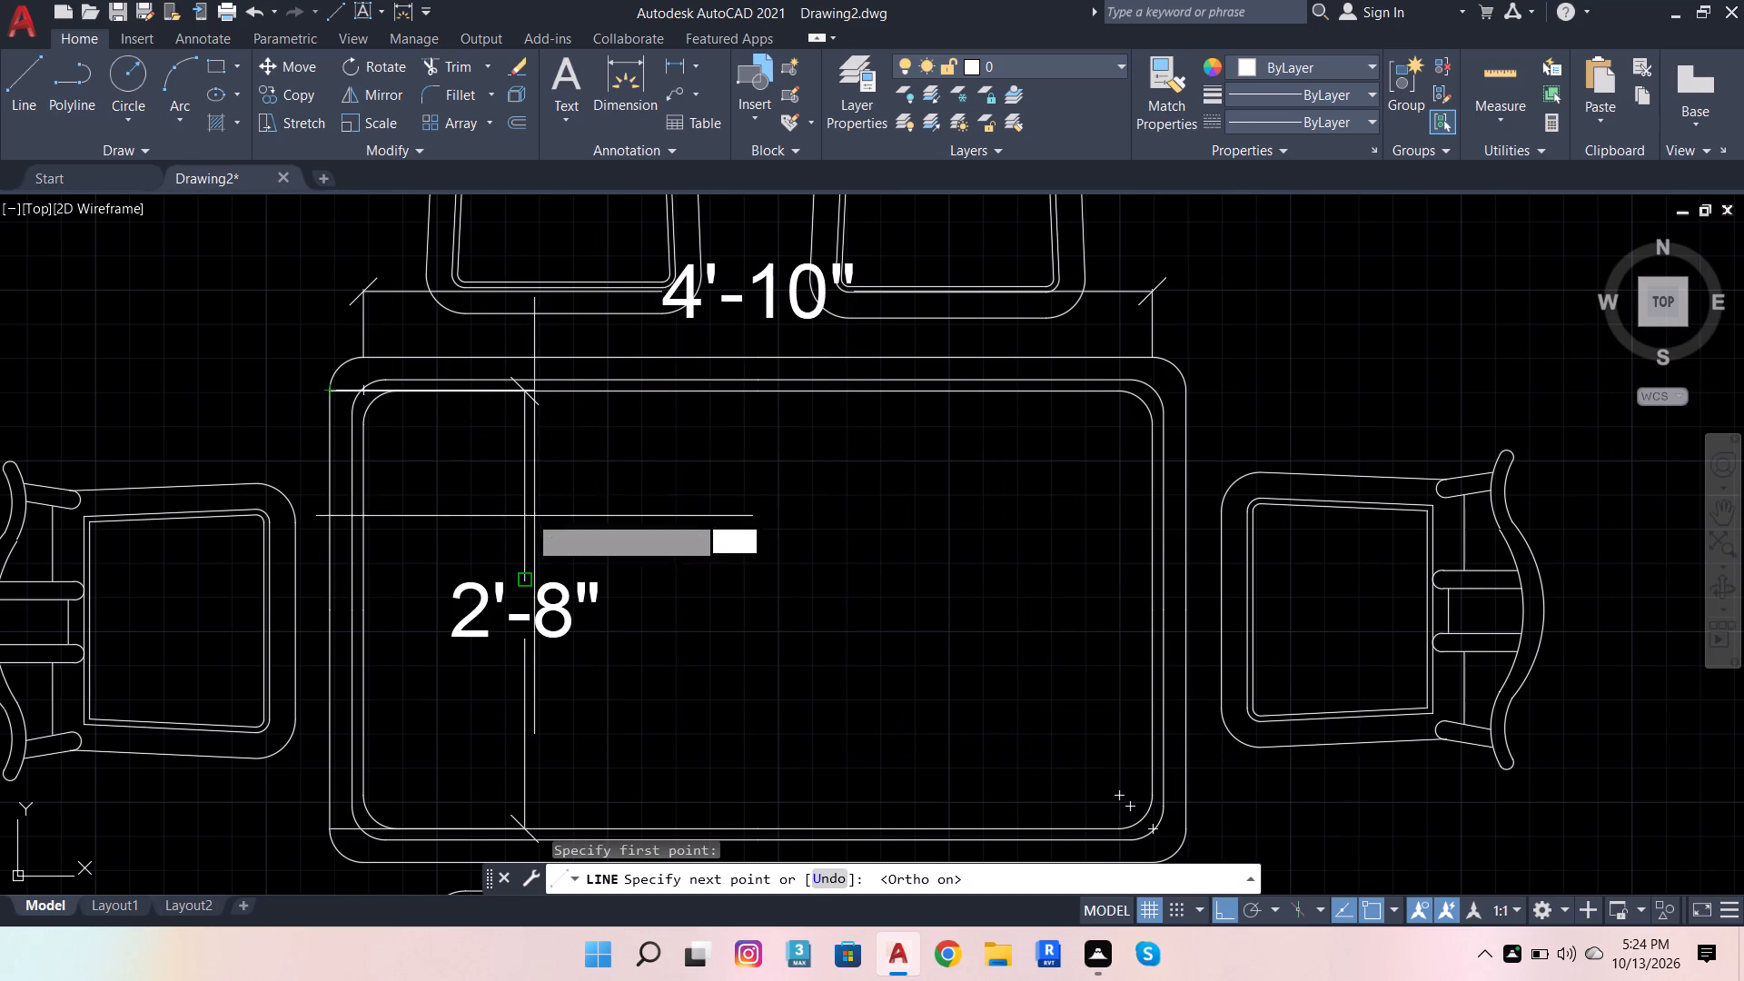
key(Escape)
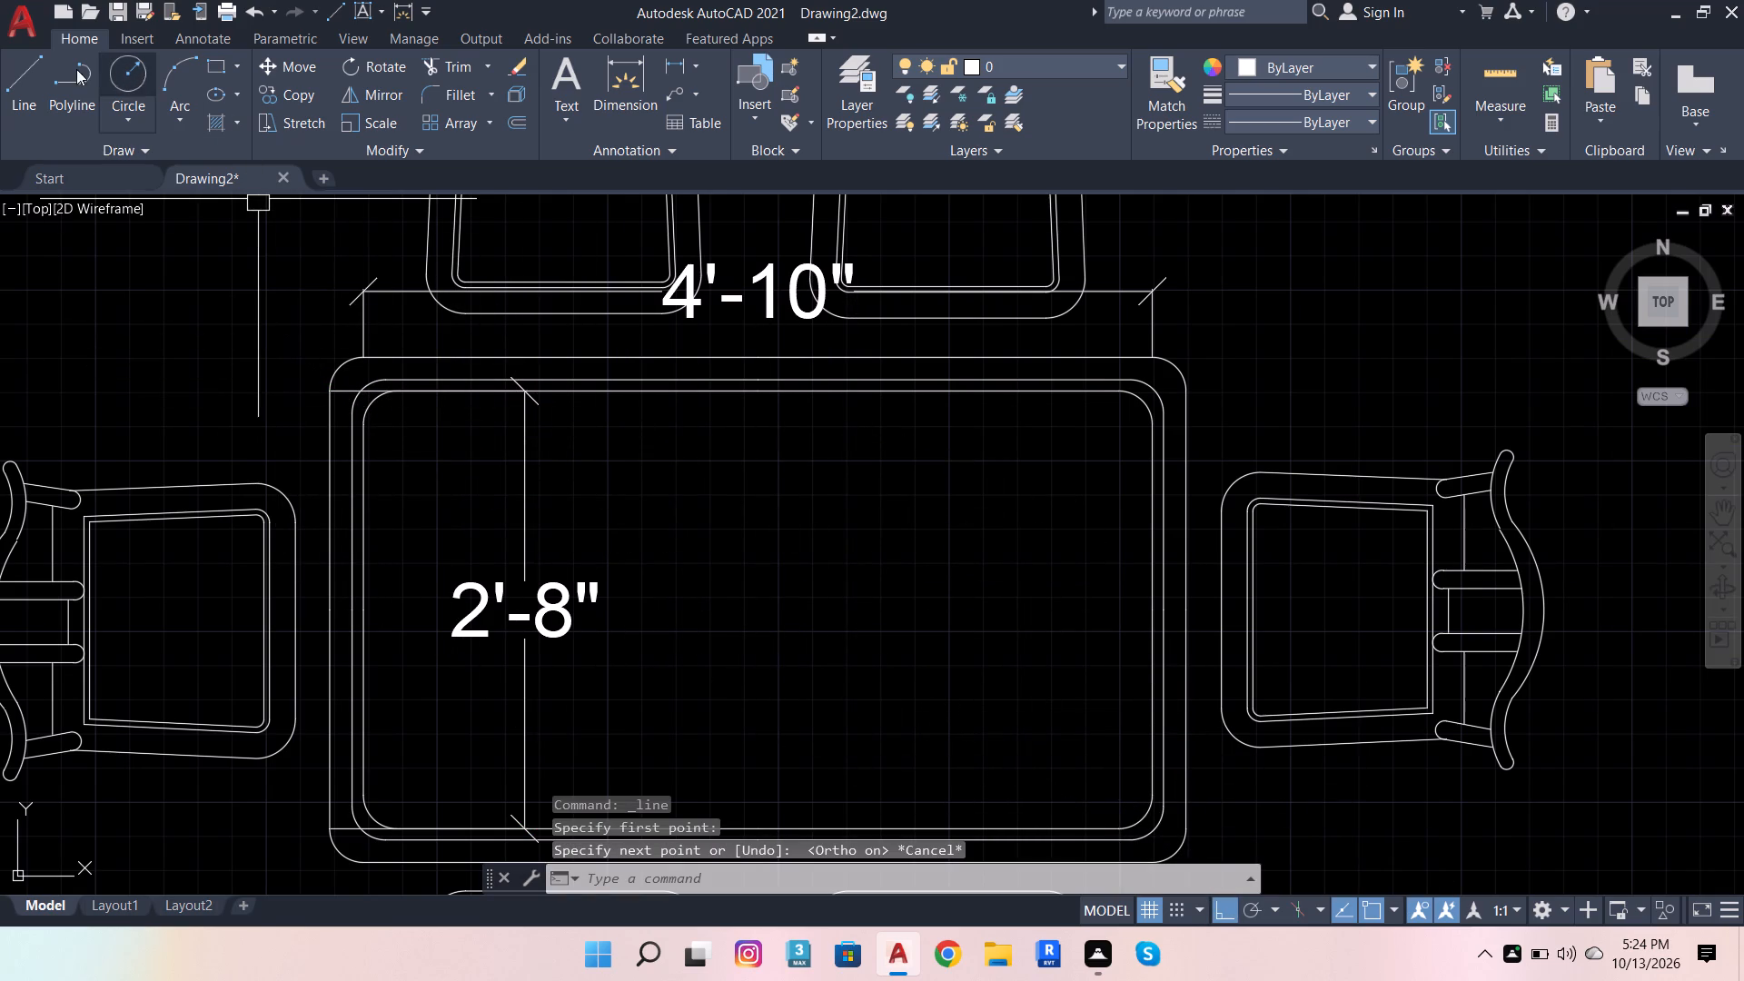
click(35, 74)
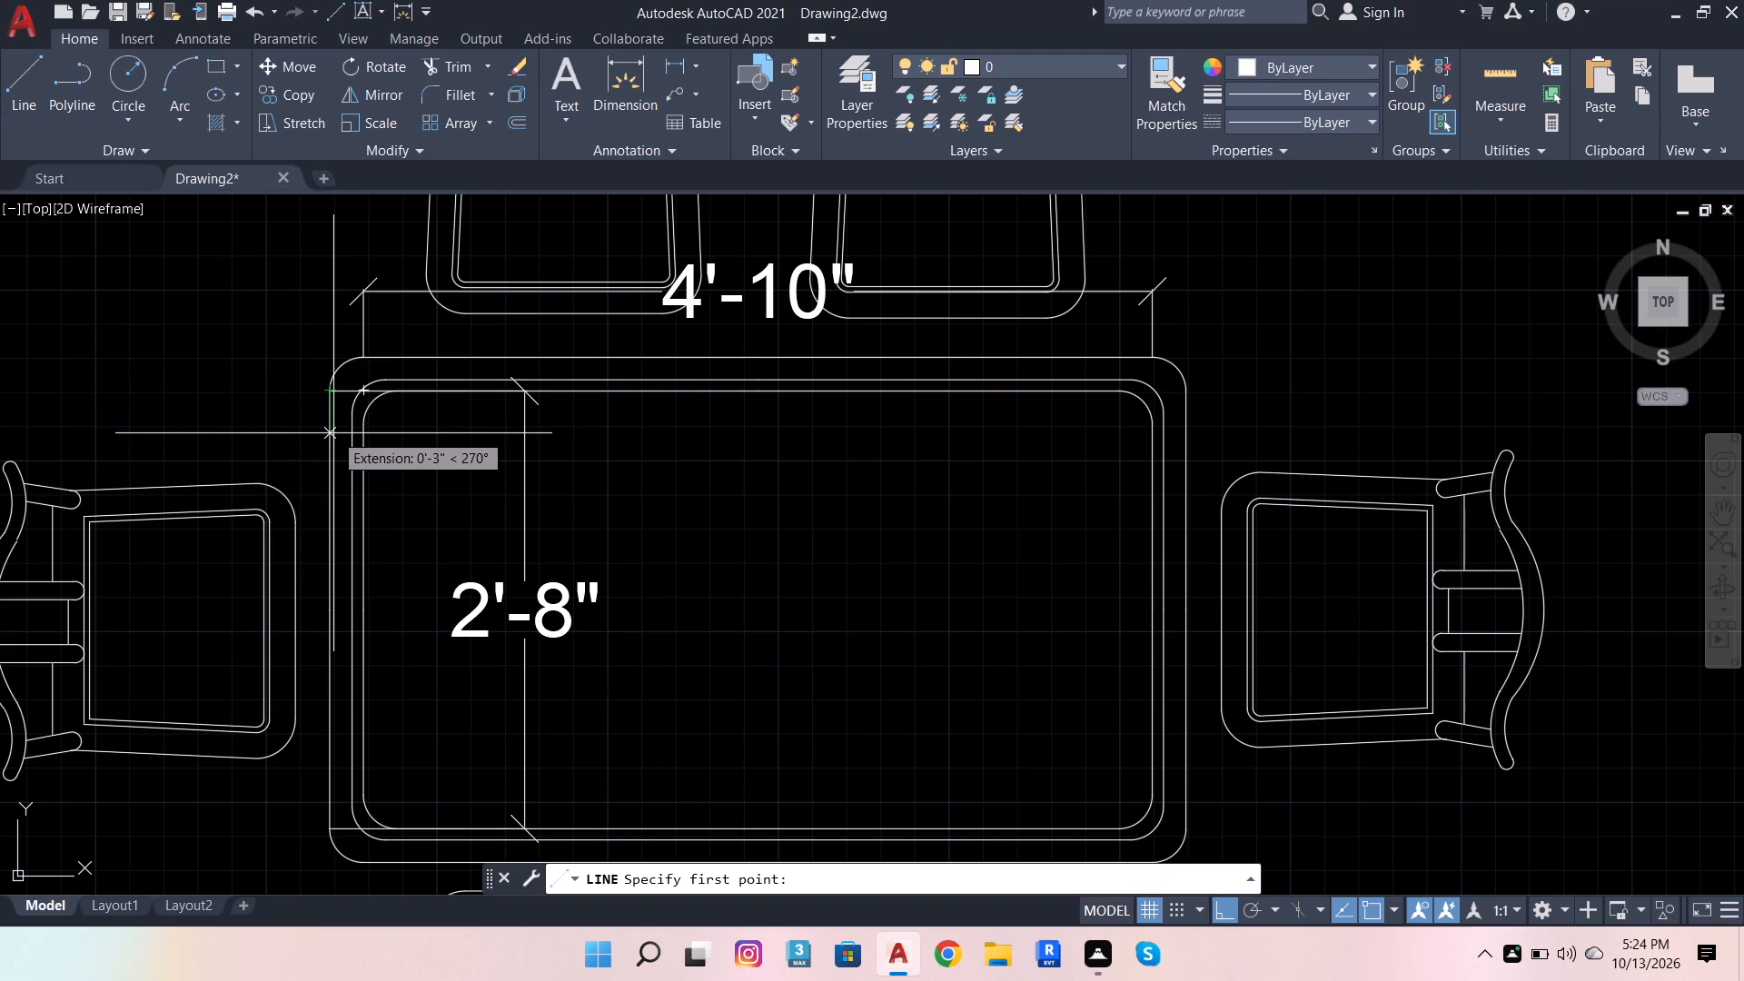
click(333, 433)
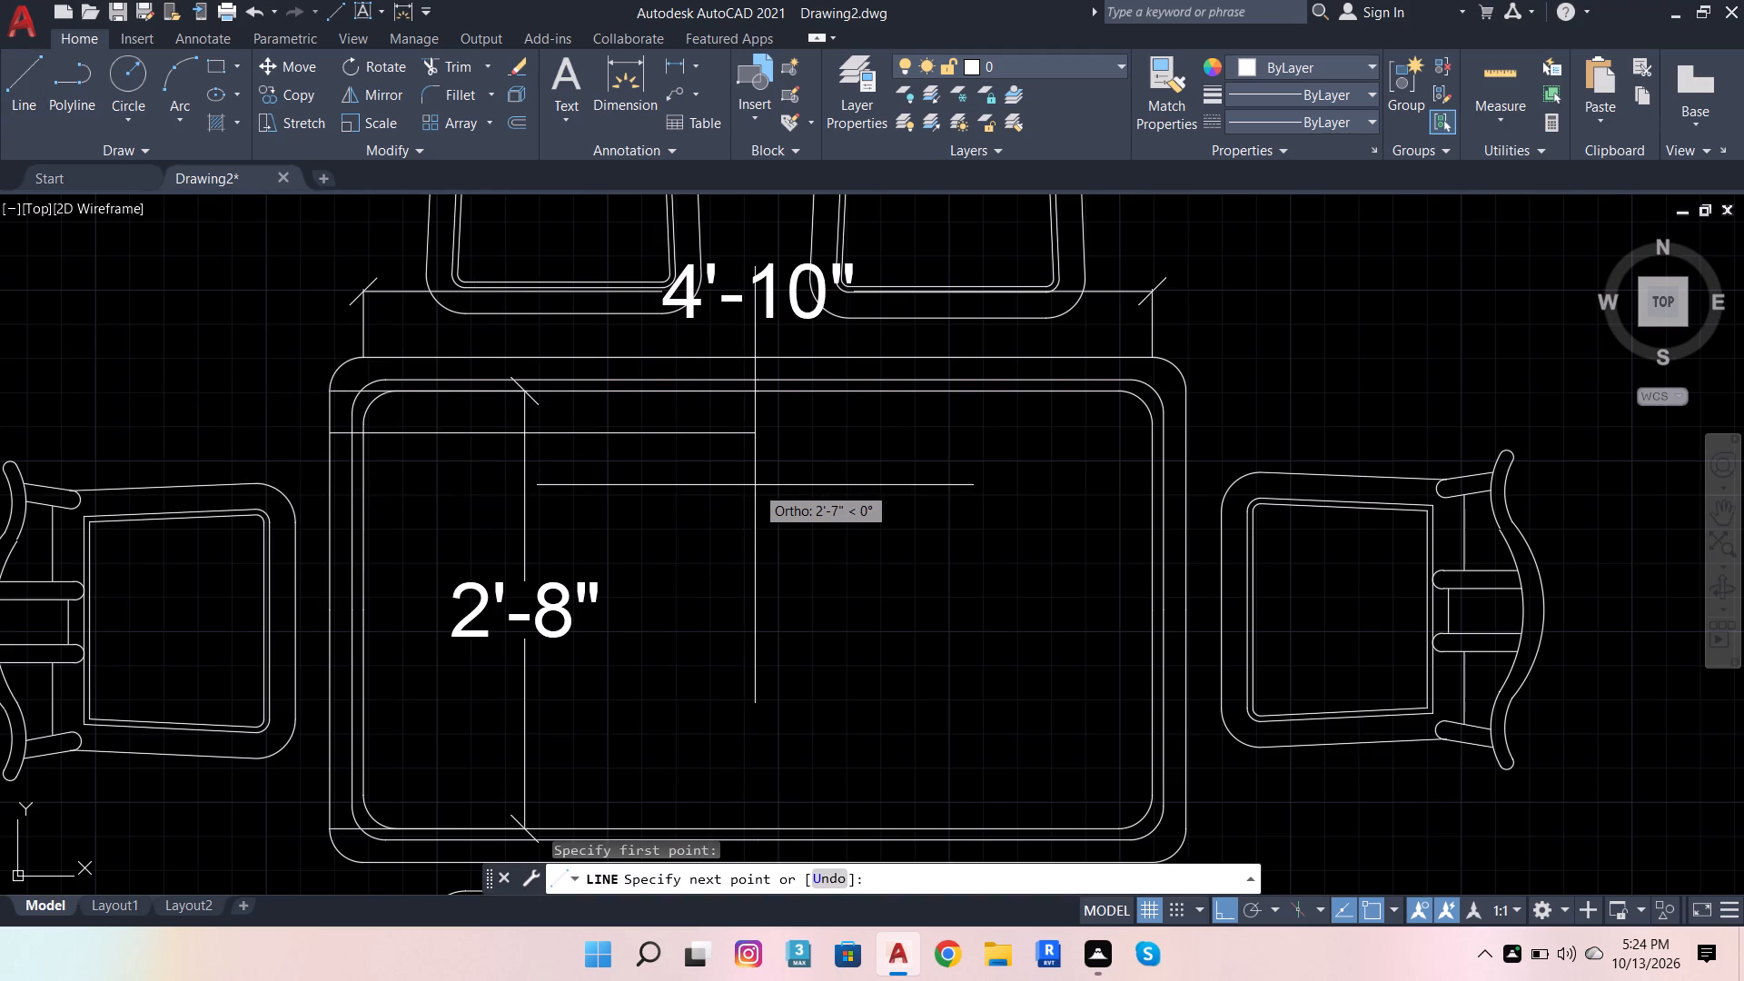
text(4'6)
key(Return)
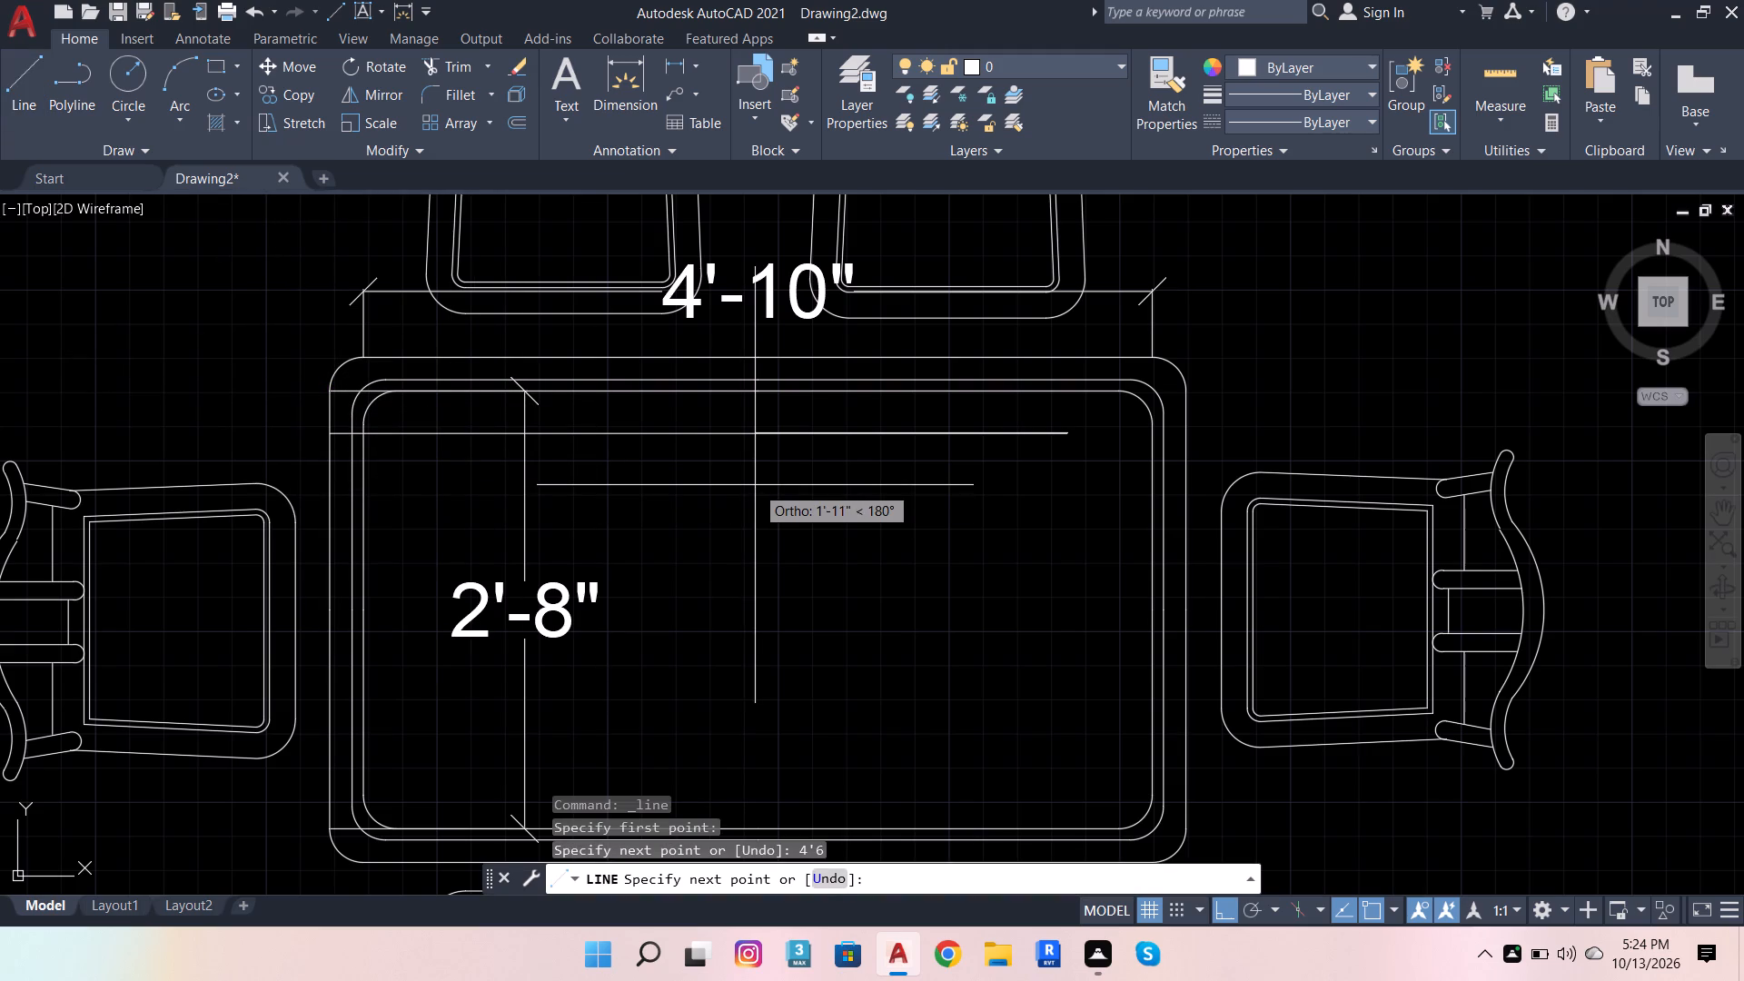
key(Escape)
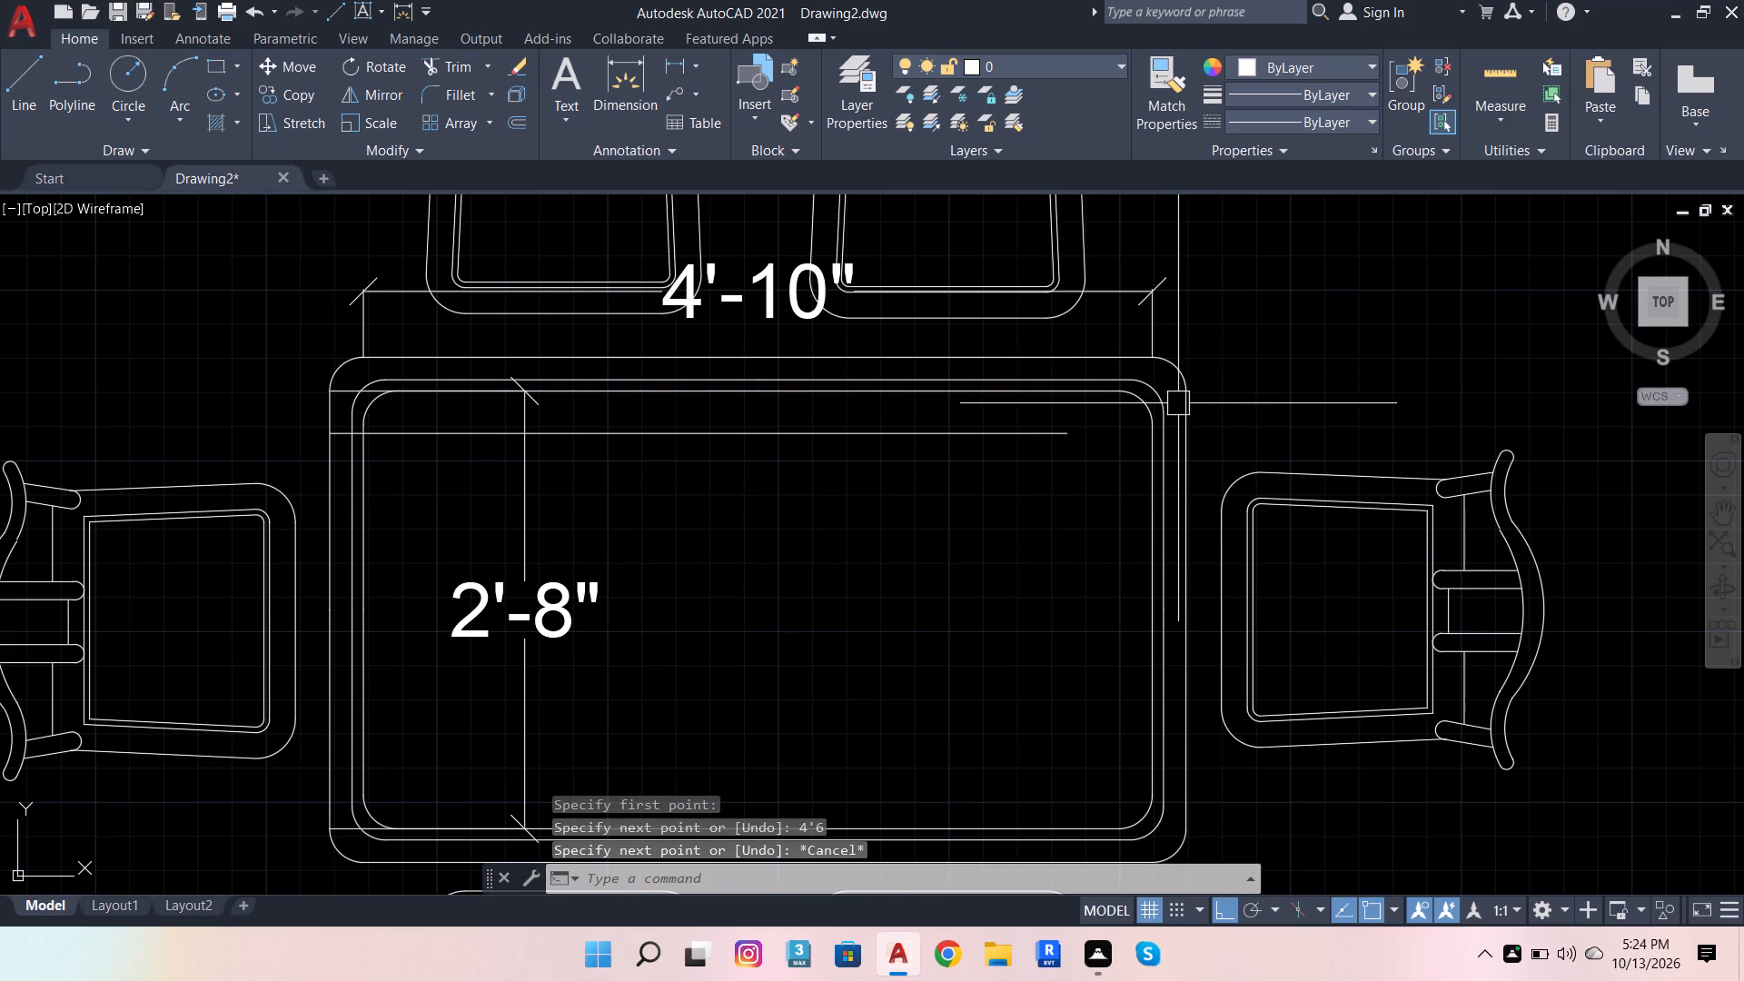
Scale the dining set down about the reference line's left end until the tabletop's dimensioned length is about 4'-4".
click(1171, 407)
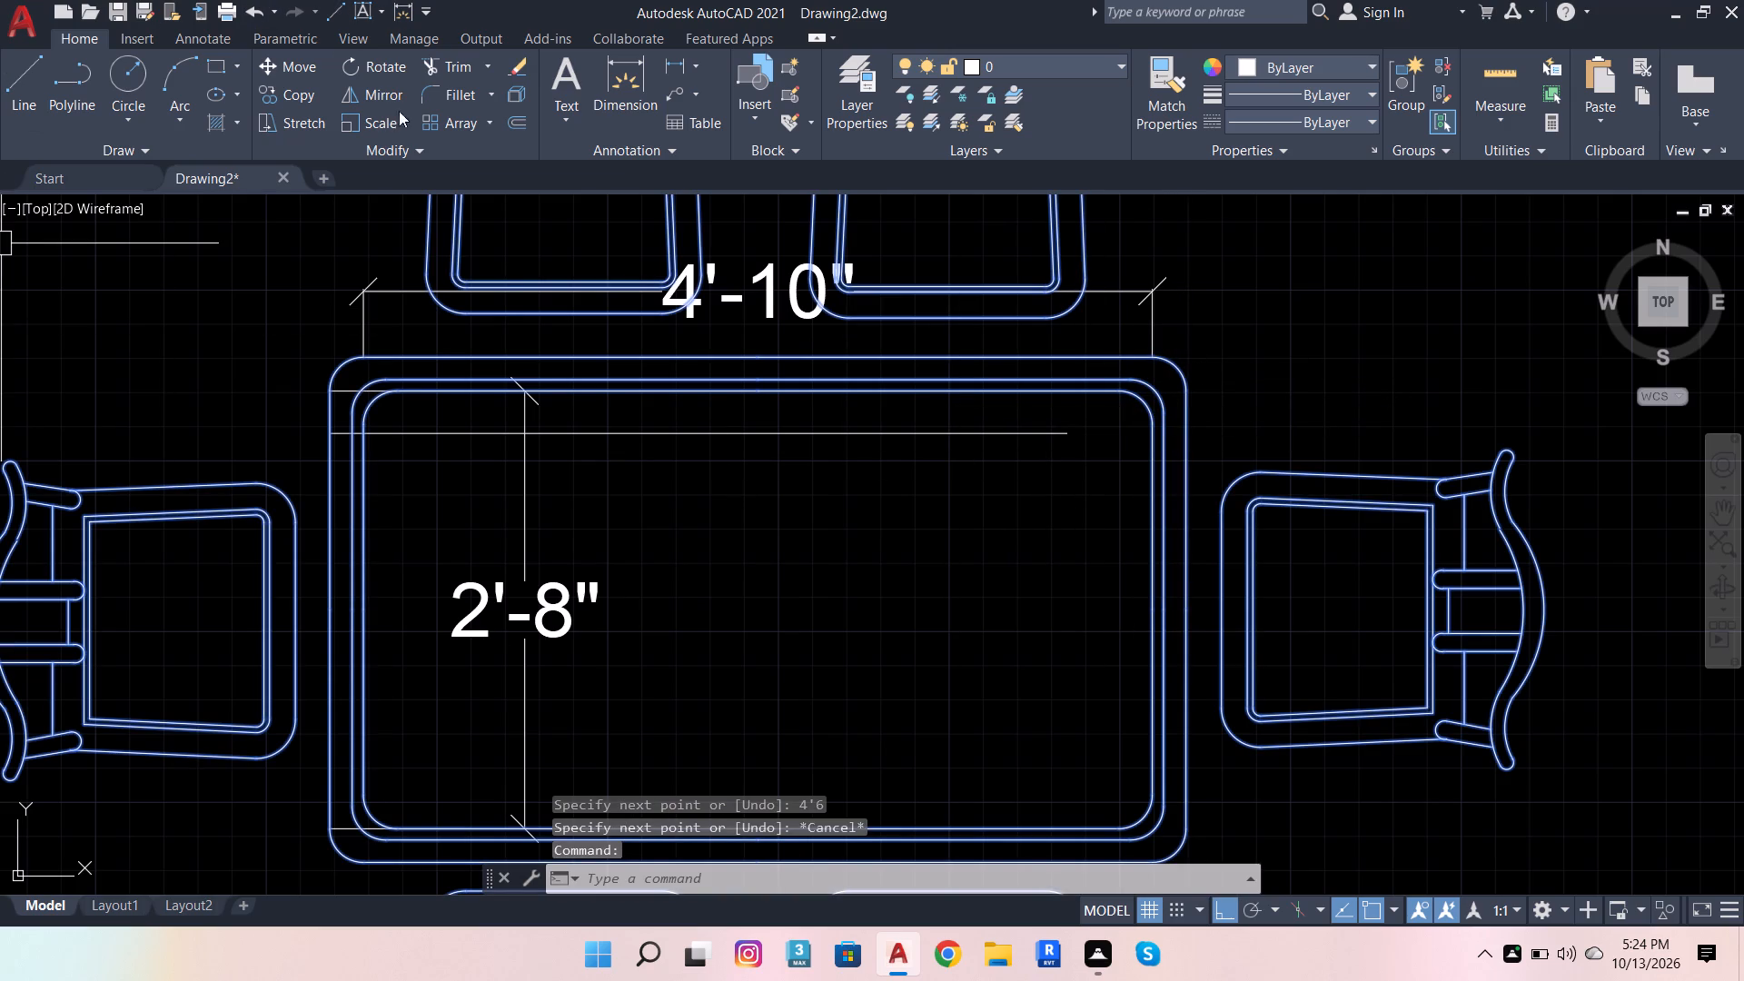
click(370, 118)
click(327, 434)
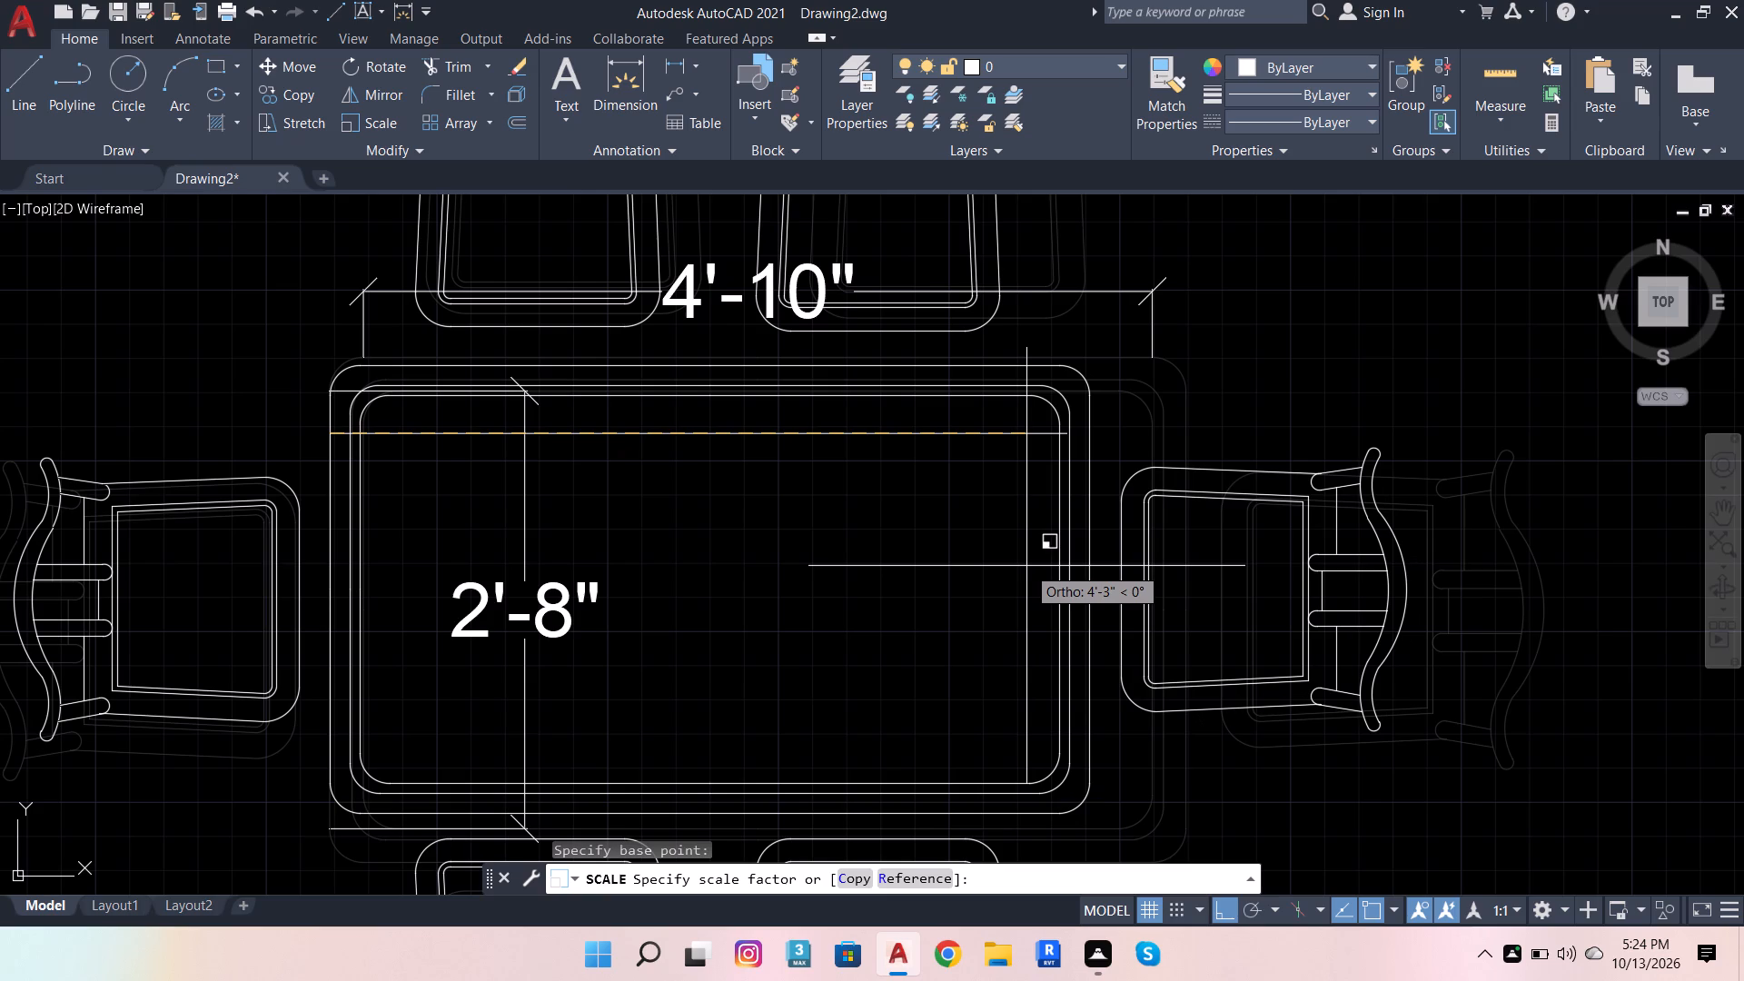
click(1035, 567)
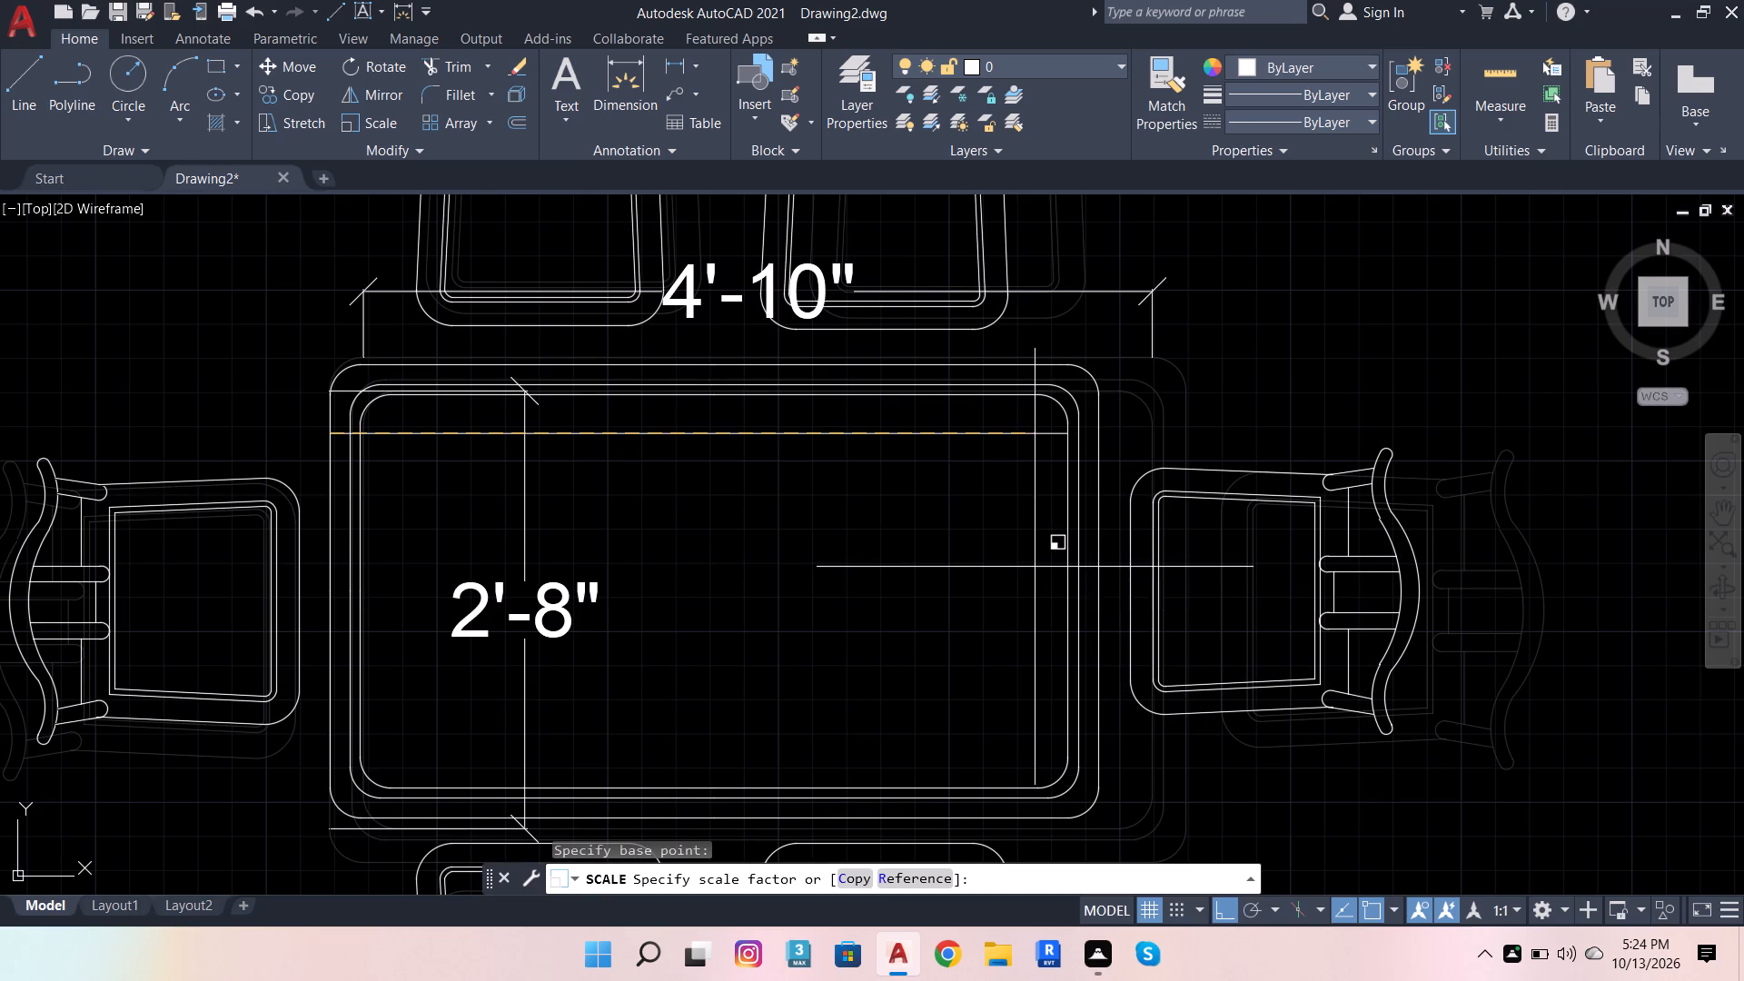
Delete the horizontal reference line and the length and width dimensions from the dining table.
click(993, 433)
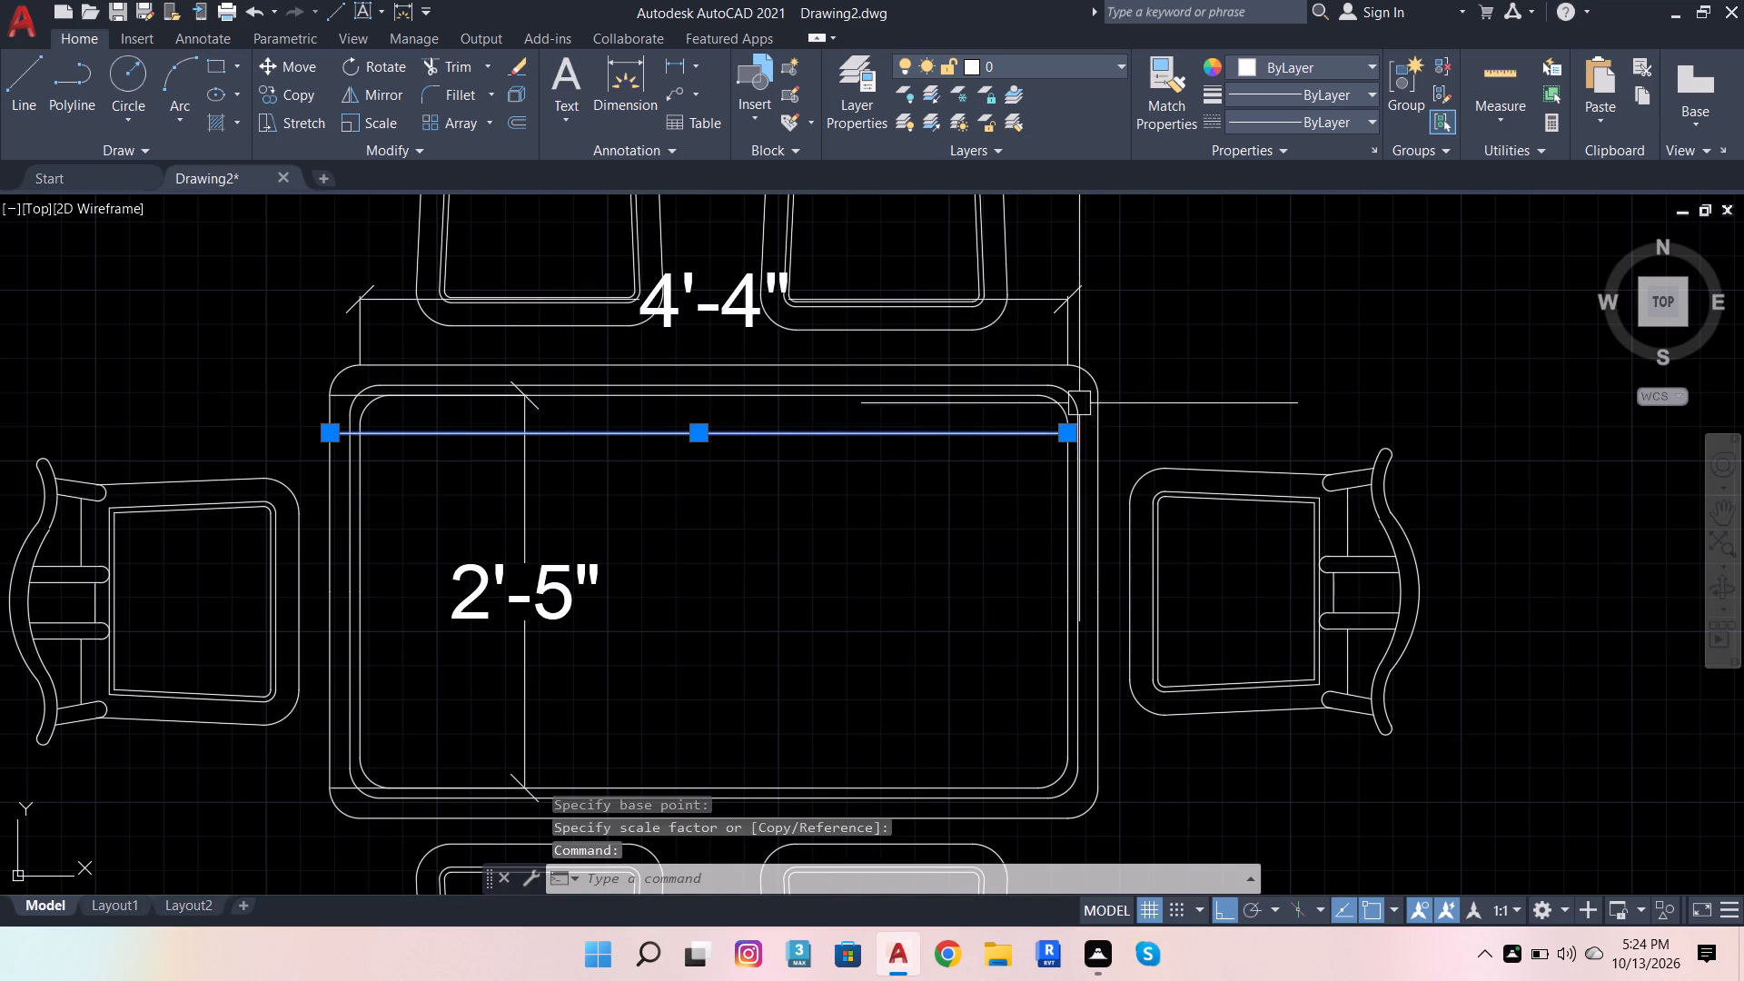
key(Delete)
scroll(750, 541, down, 1)
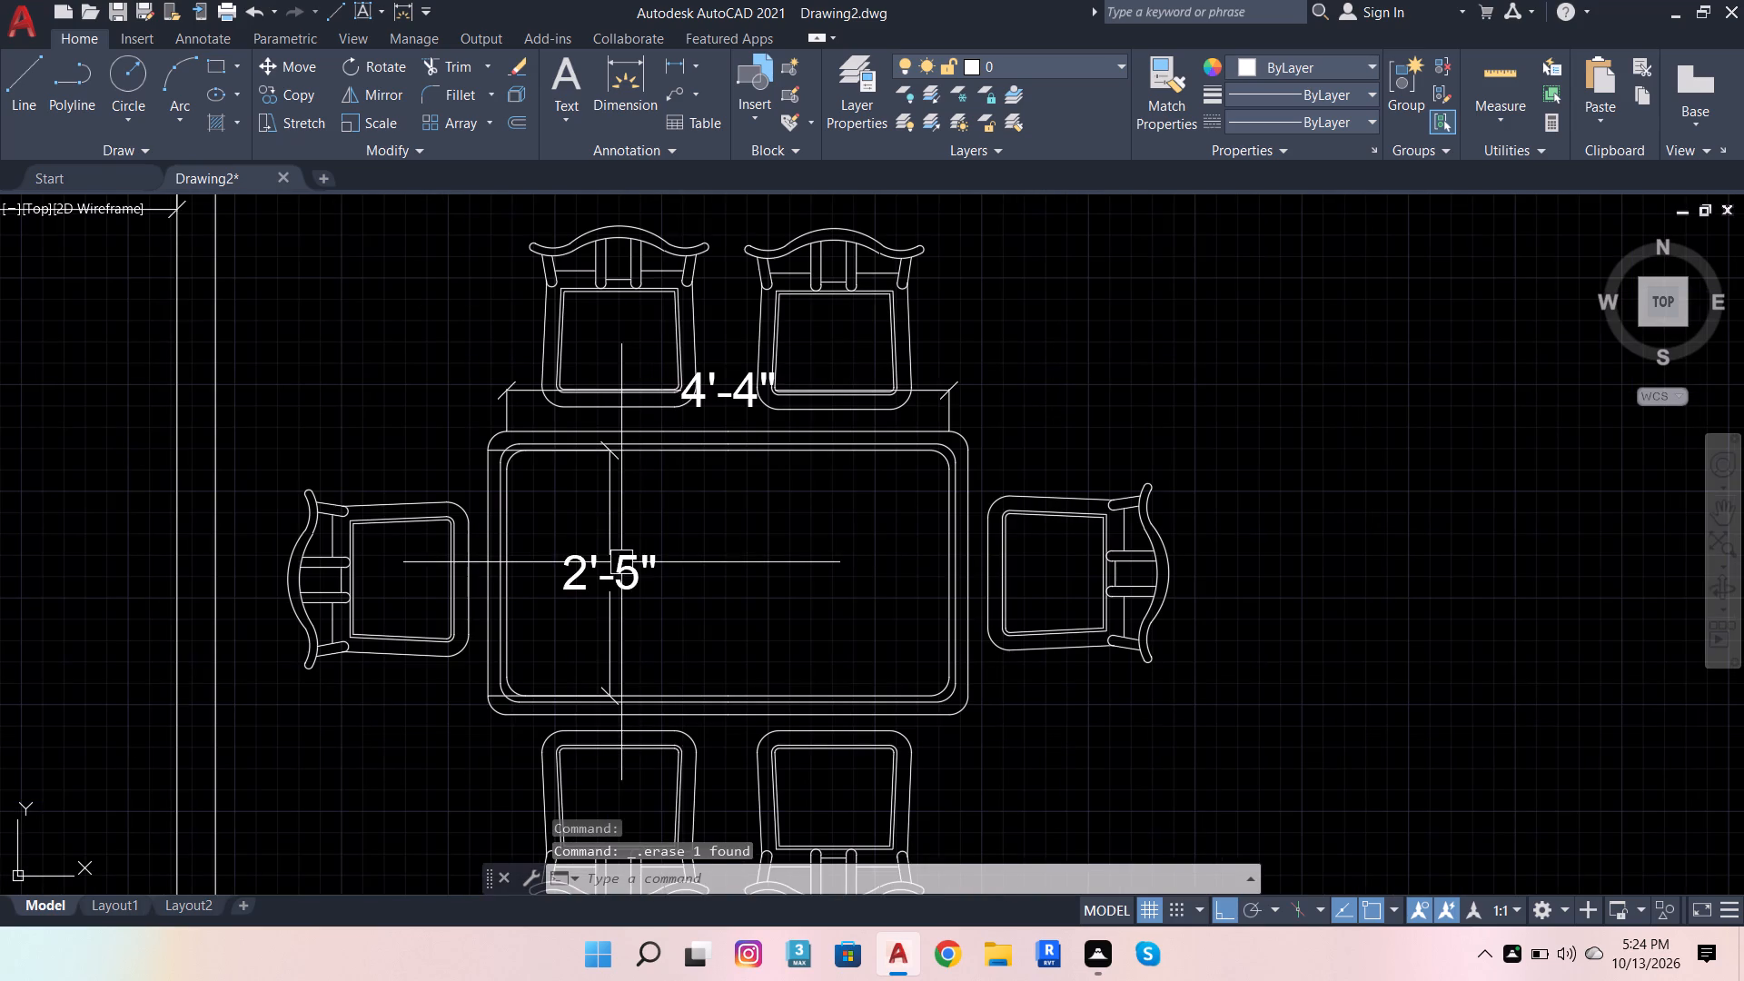
click(619, 562)
click(720, 393)
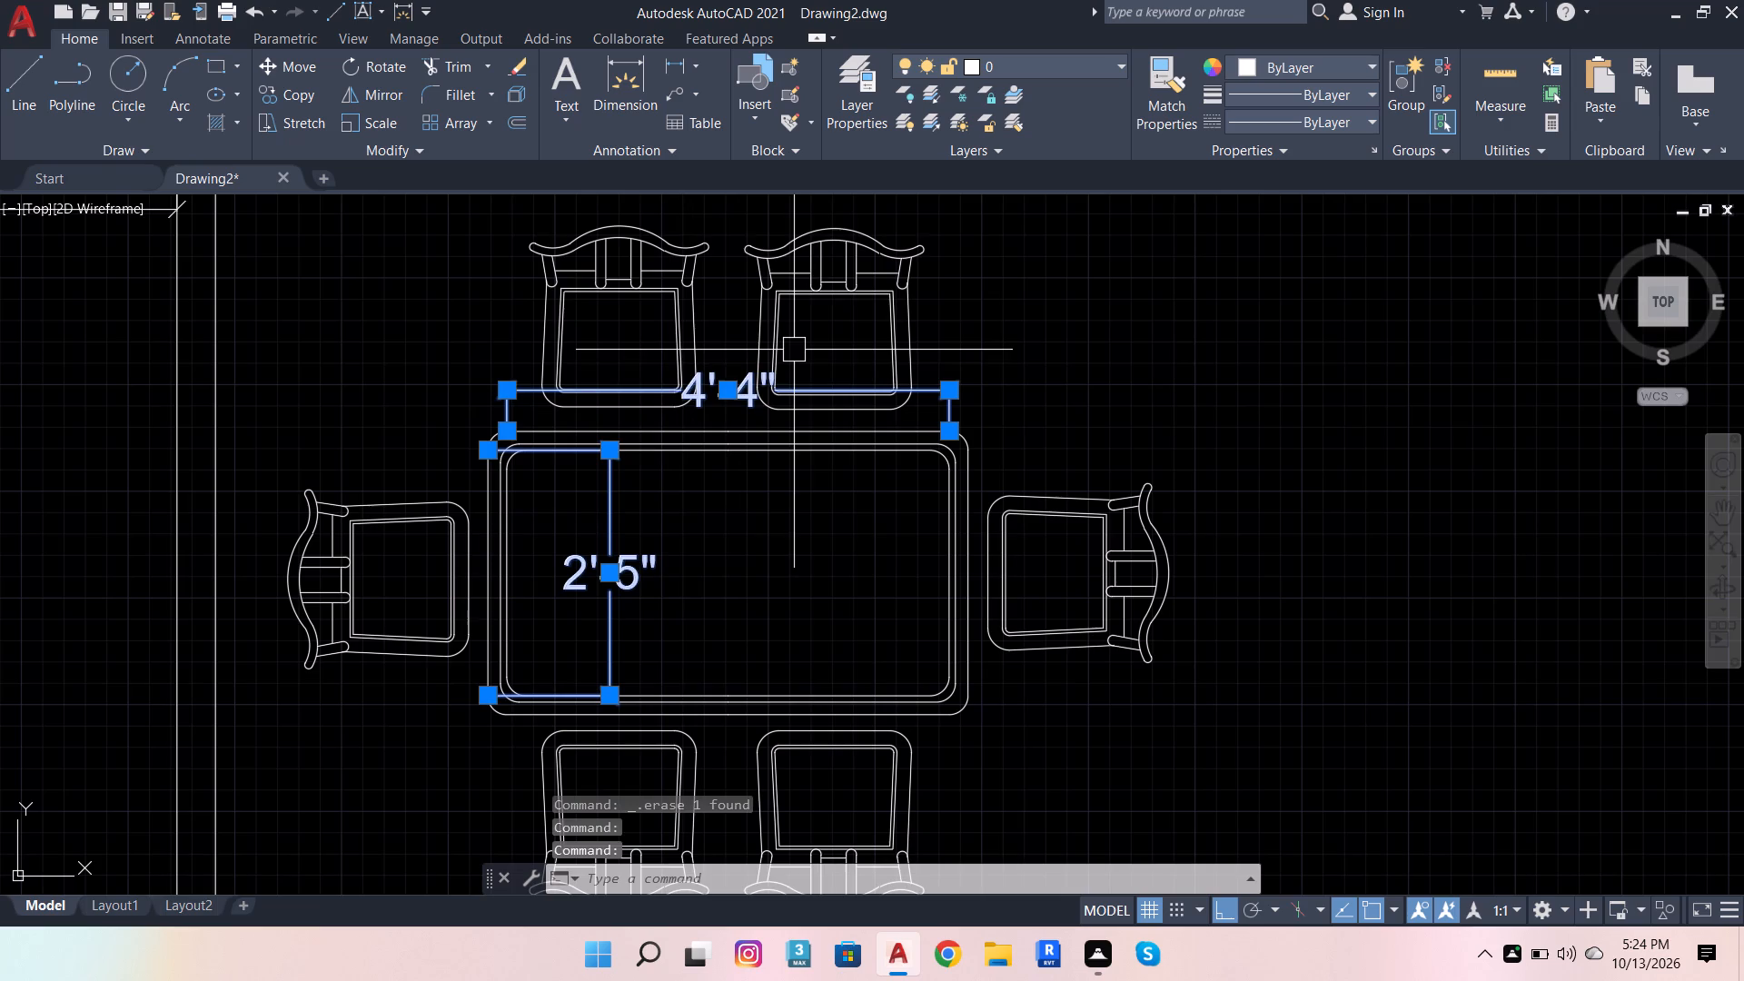
key(Delete)
scroll(833, 425, down, 3)
click(814, 447)
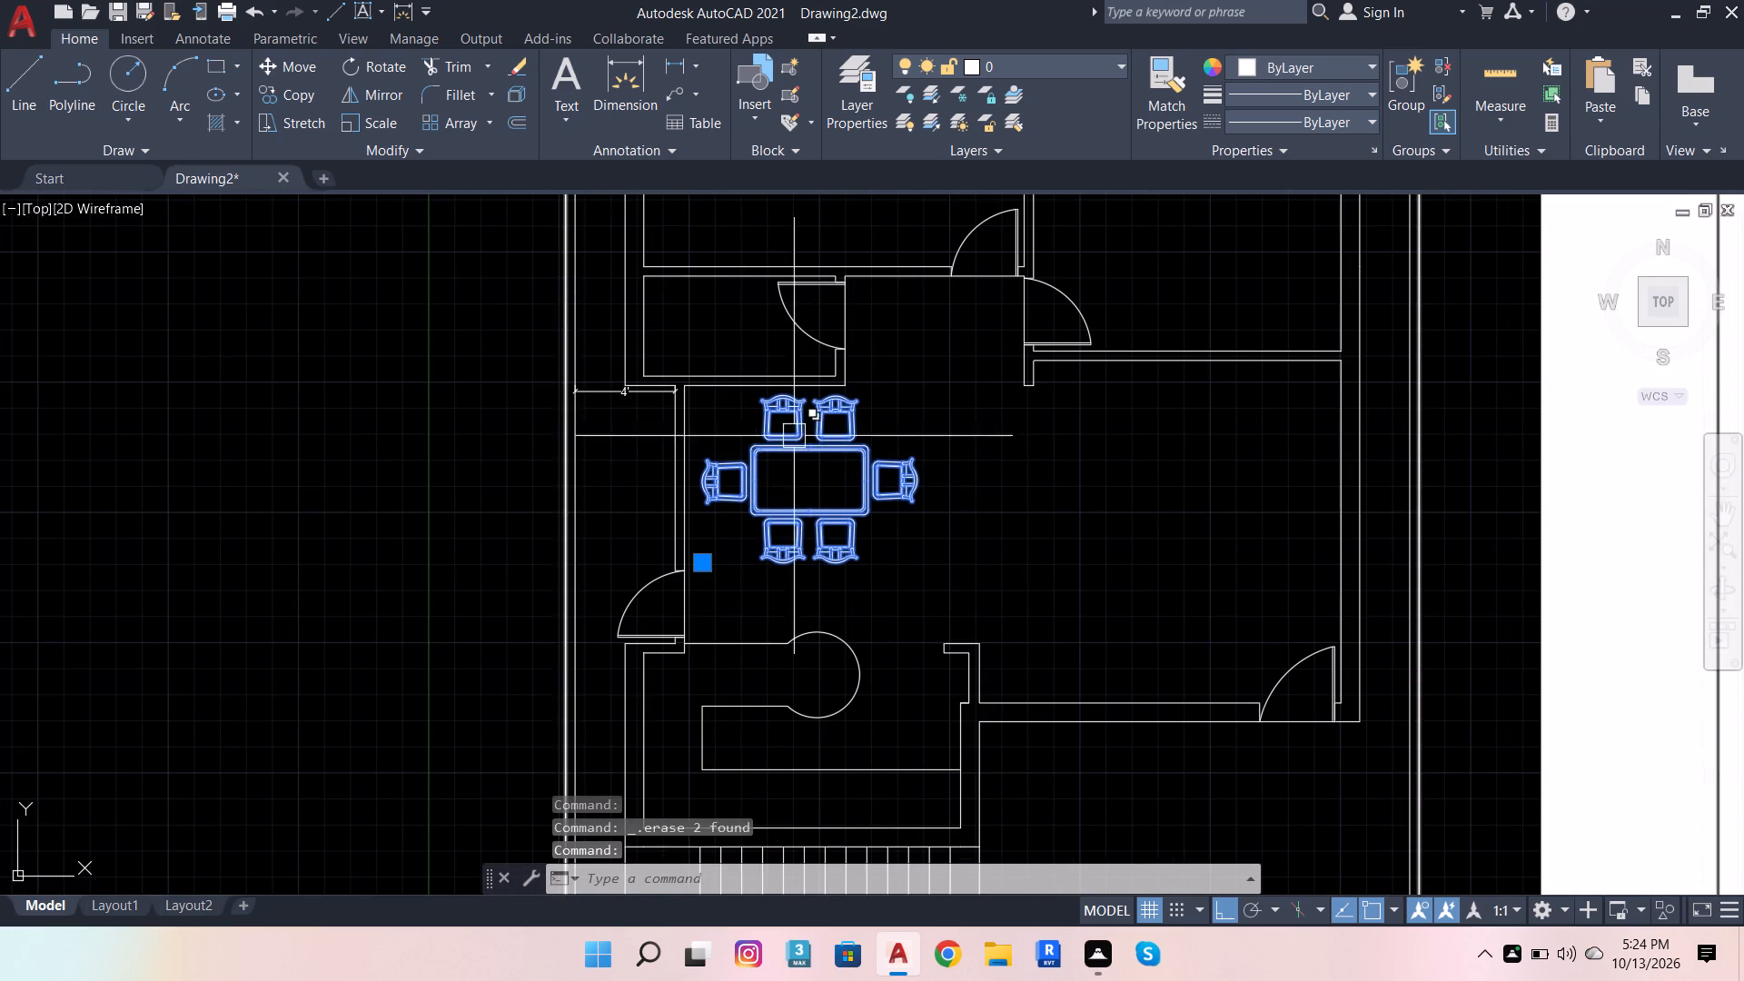
key(Escape)
Turn Ortho off and move the curved corner sofa set with round rug beside the reference image, level with its living room.
scroll(717, 573, down, 4)
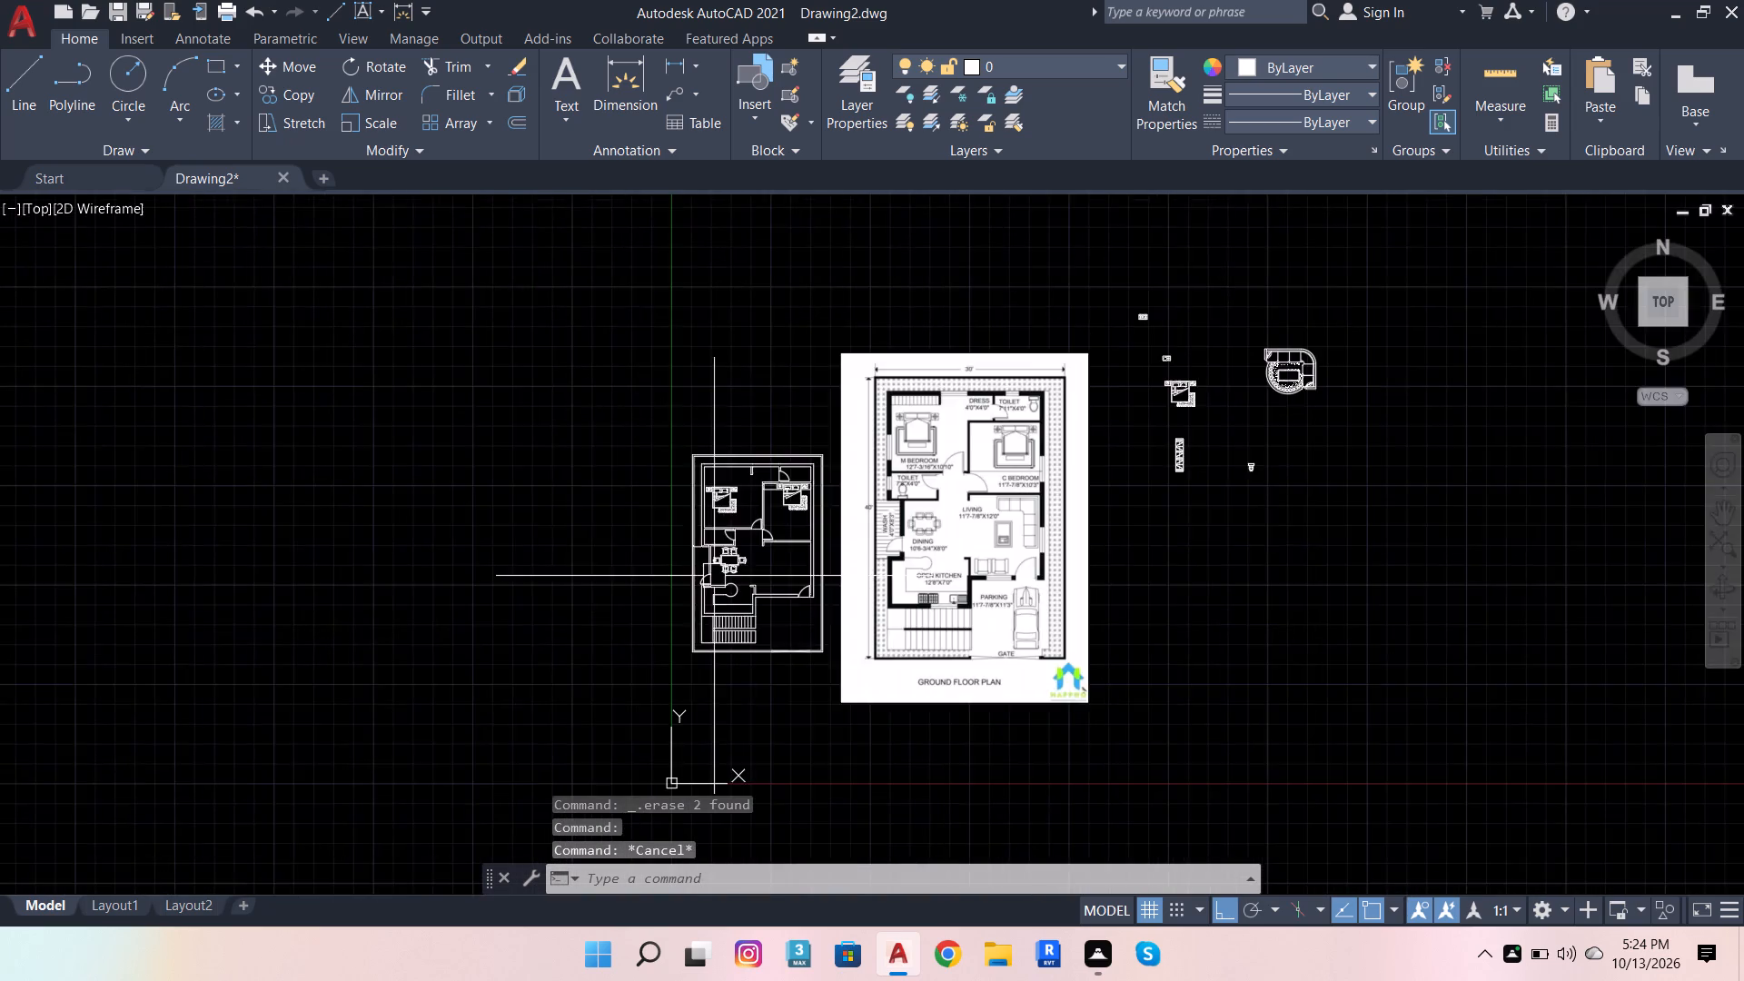
scroll(843, 558, up, 2)
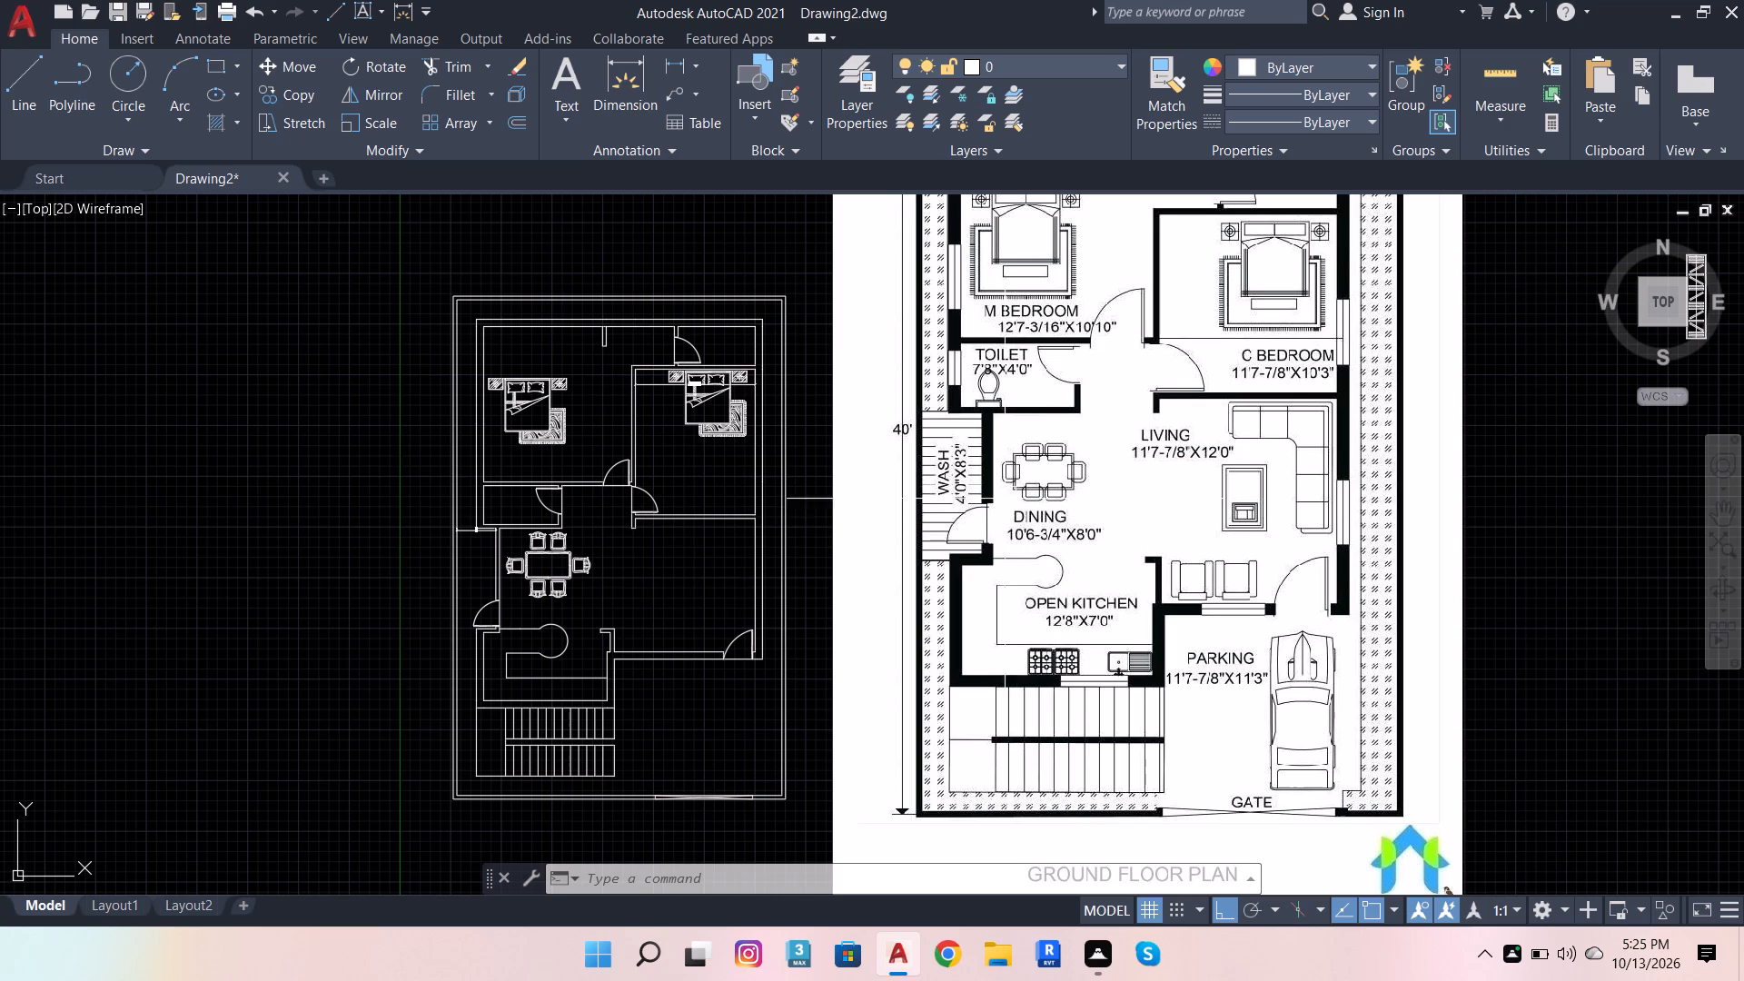
scroll(892, 401, down, 2)
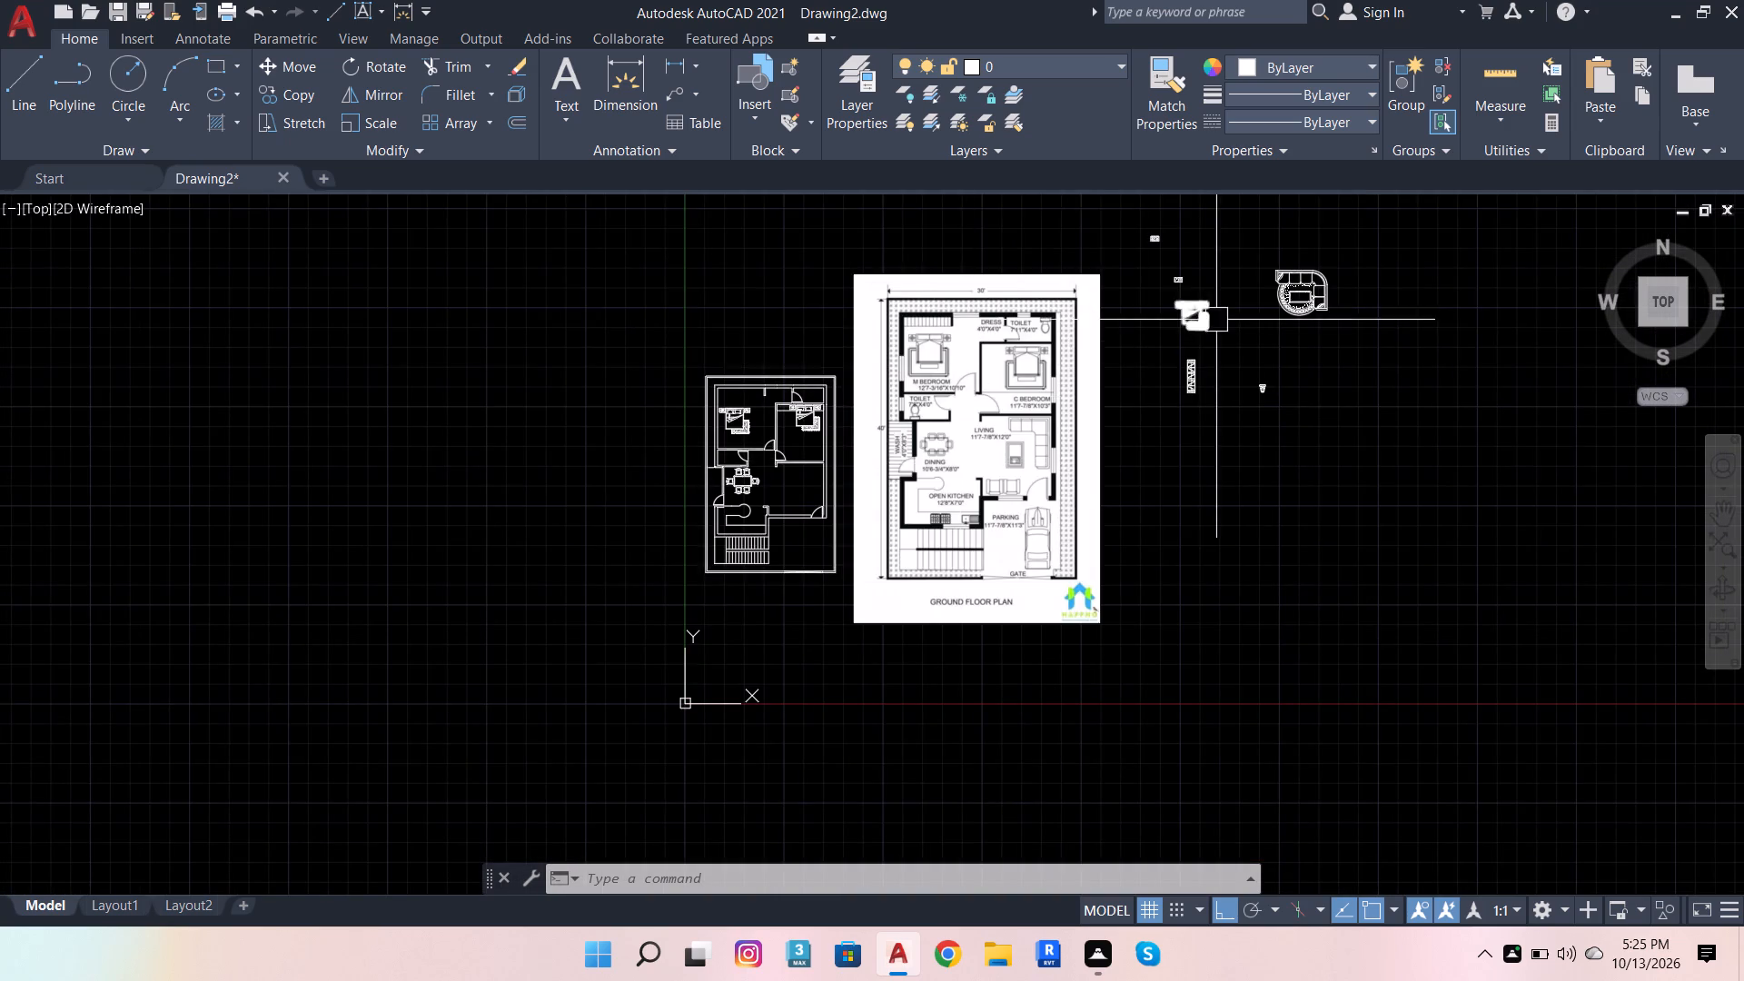
scroll(1218, 316, up, 1)
click(1310, 252)
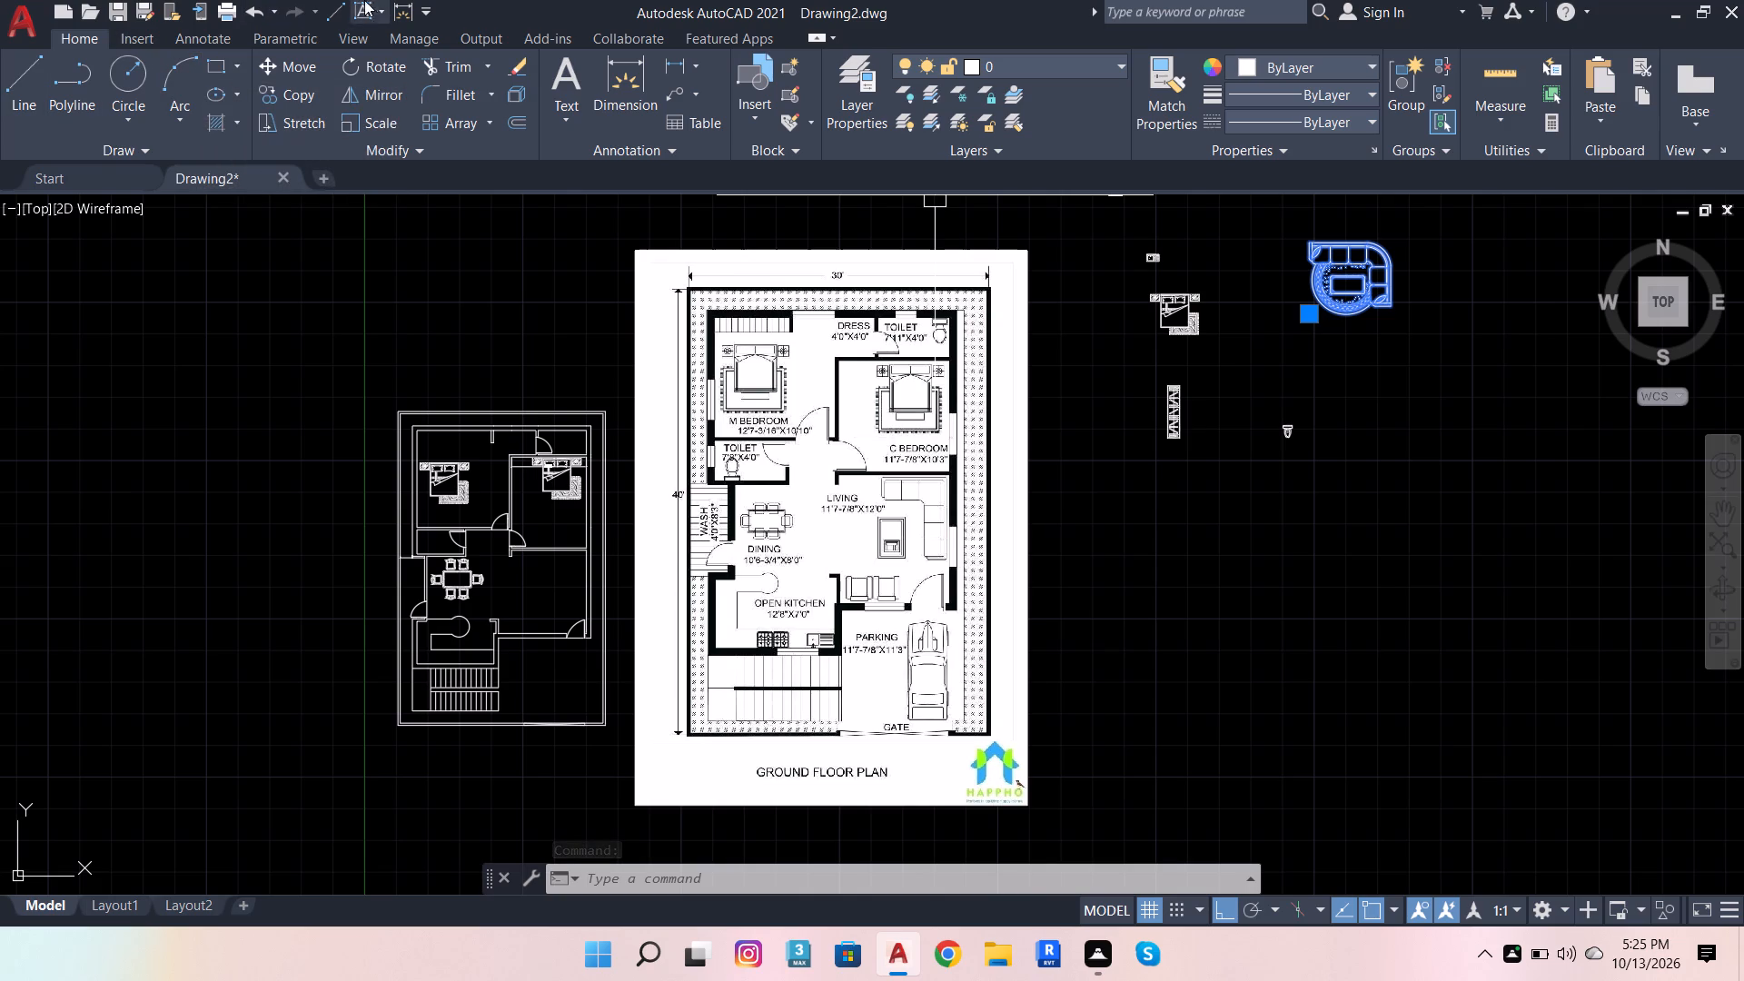
click(270, 70)
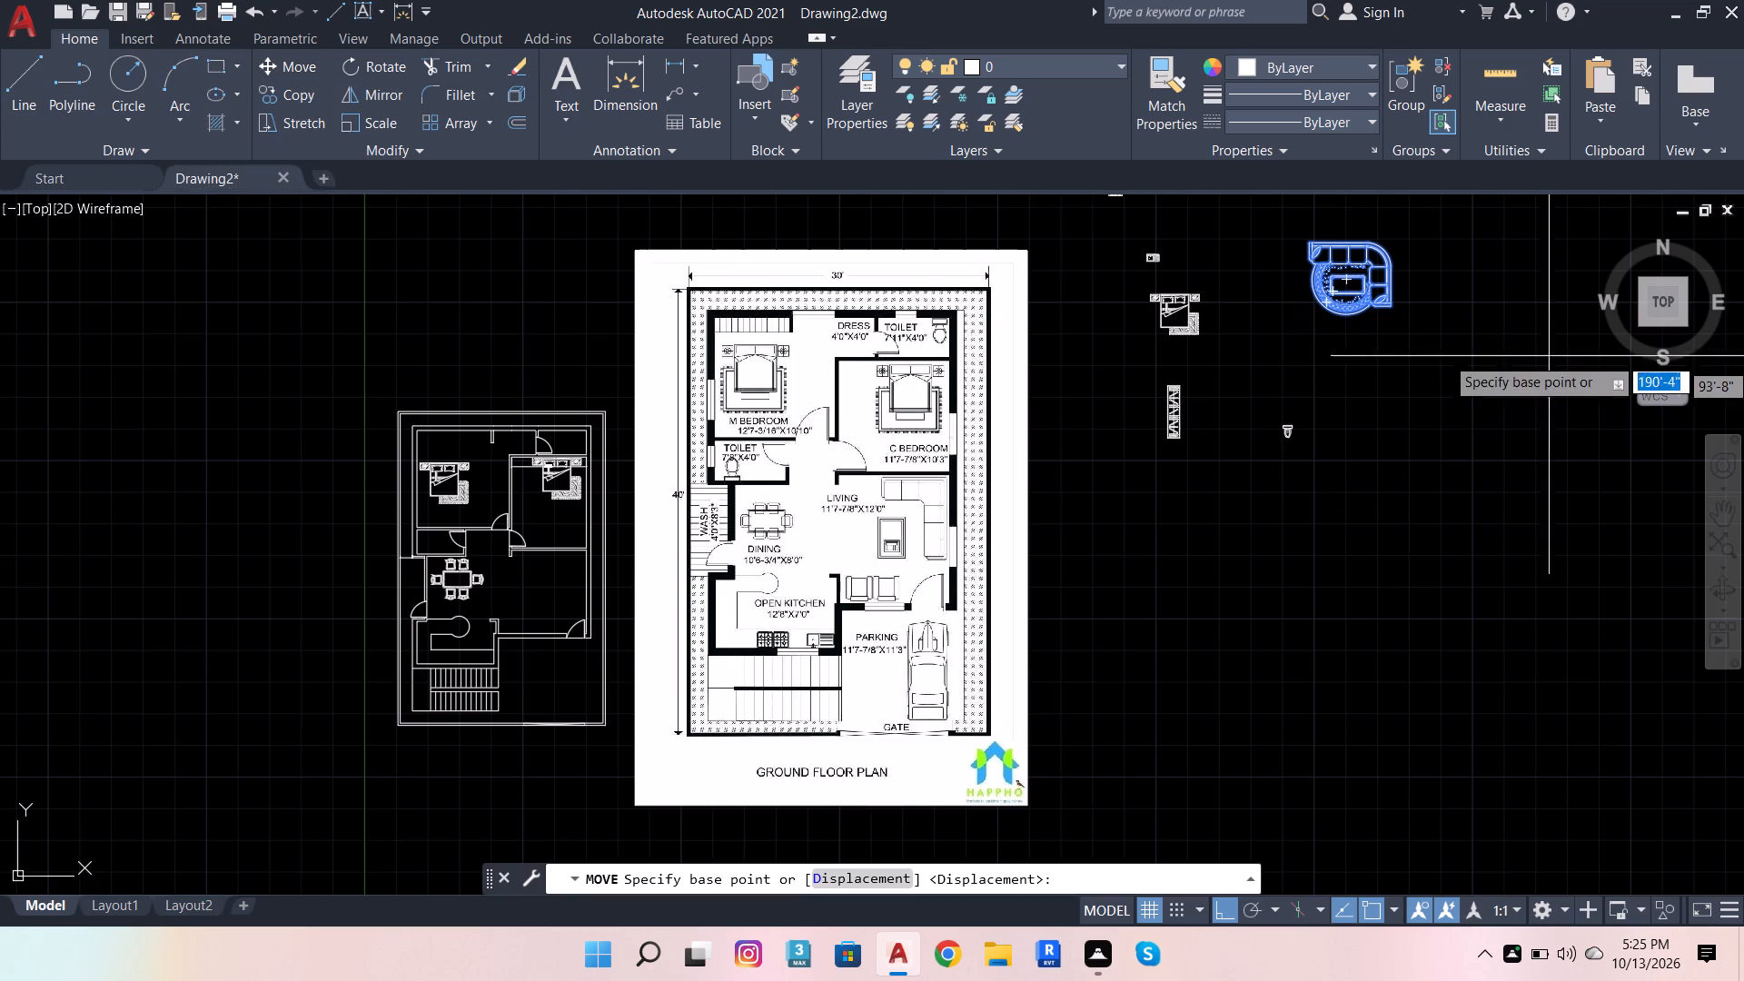
click(1383, 239)
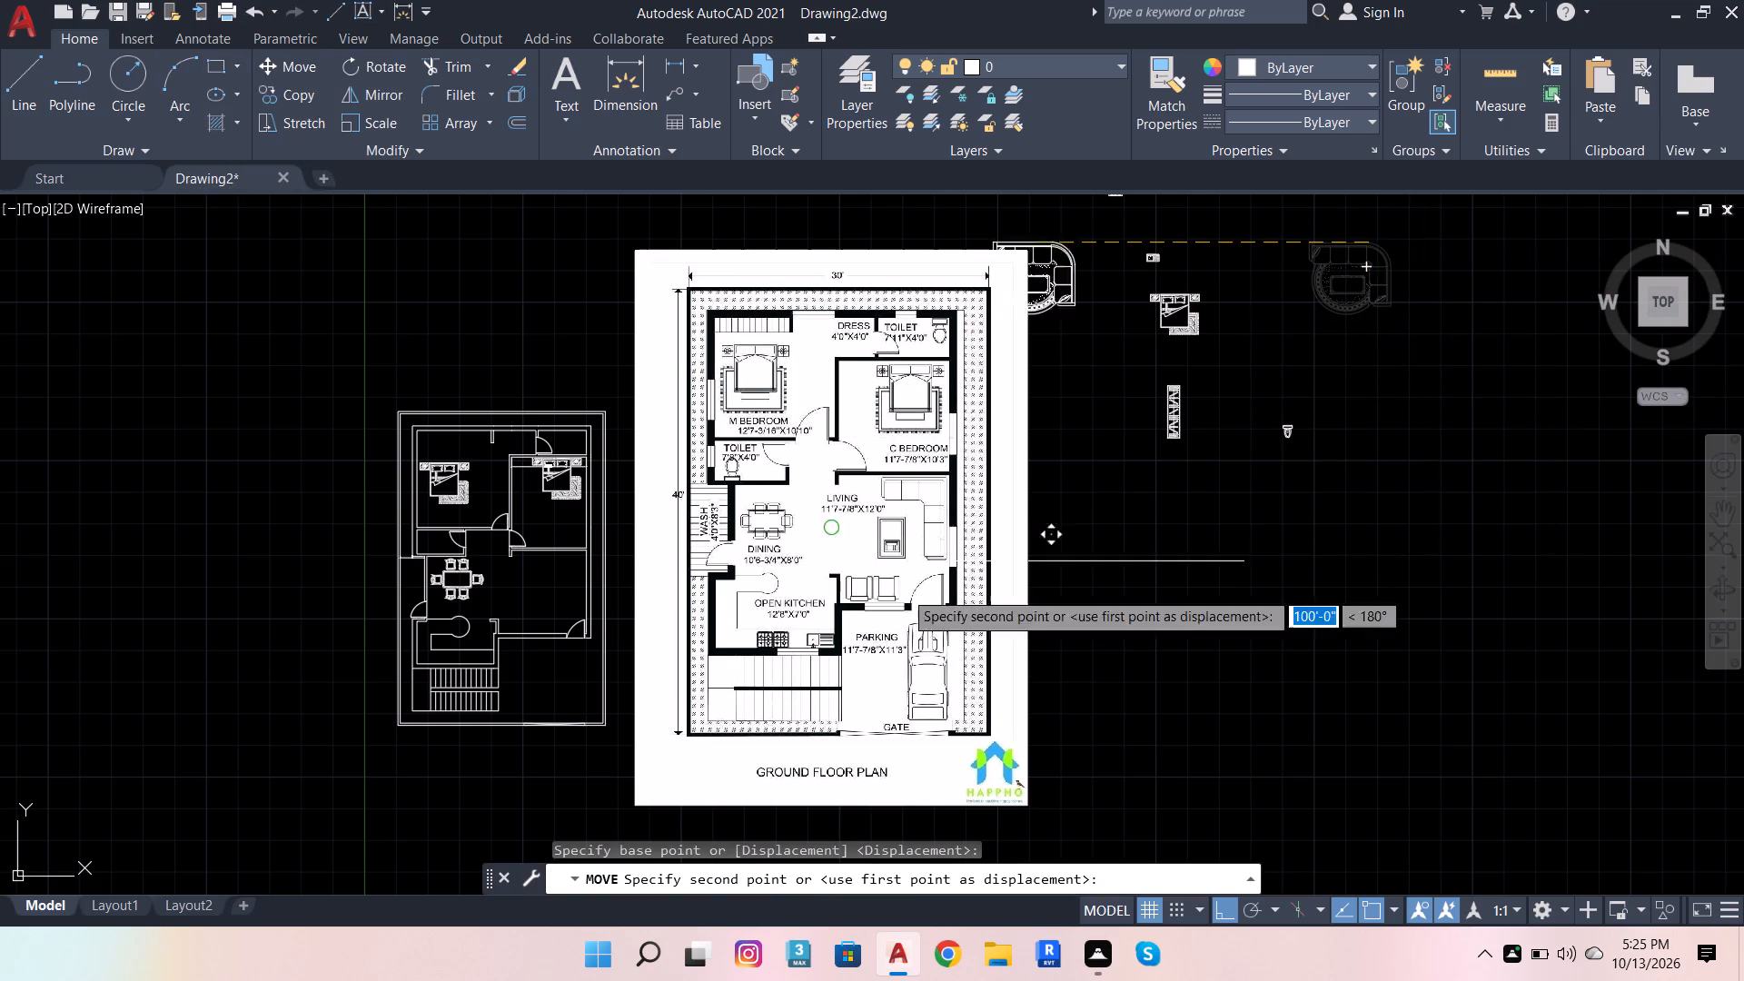
click(1223, 916)
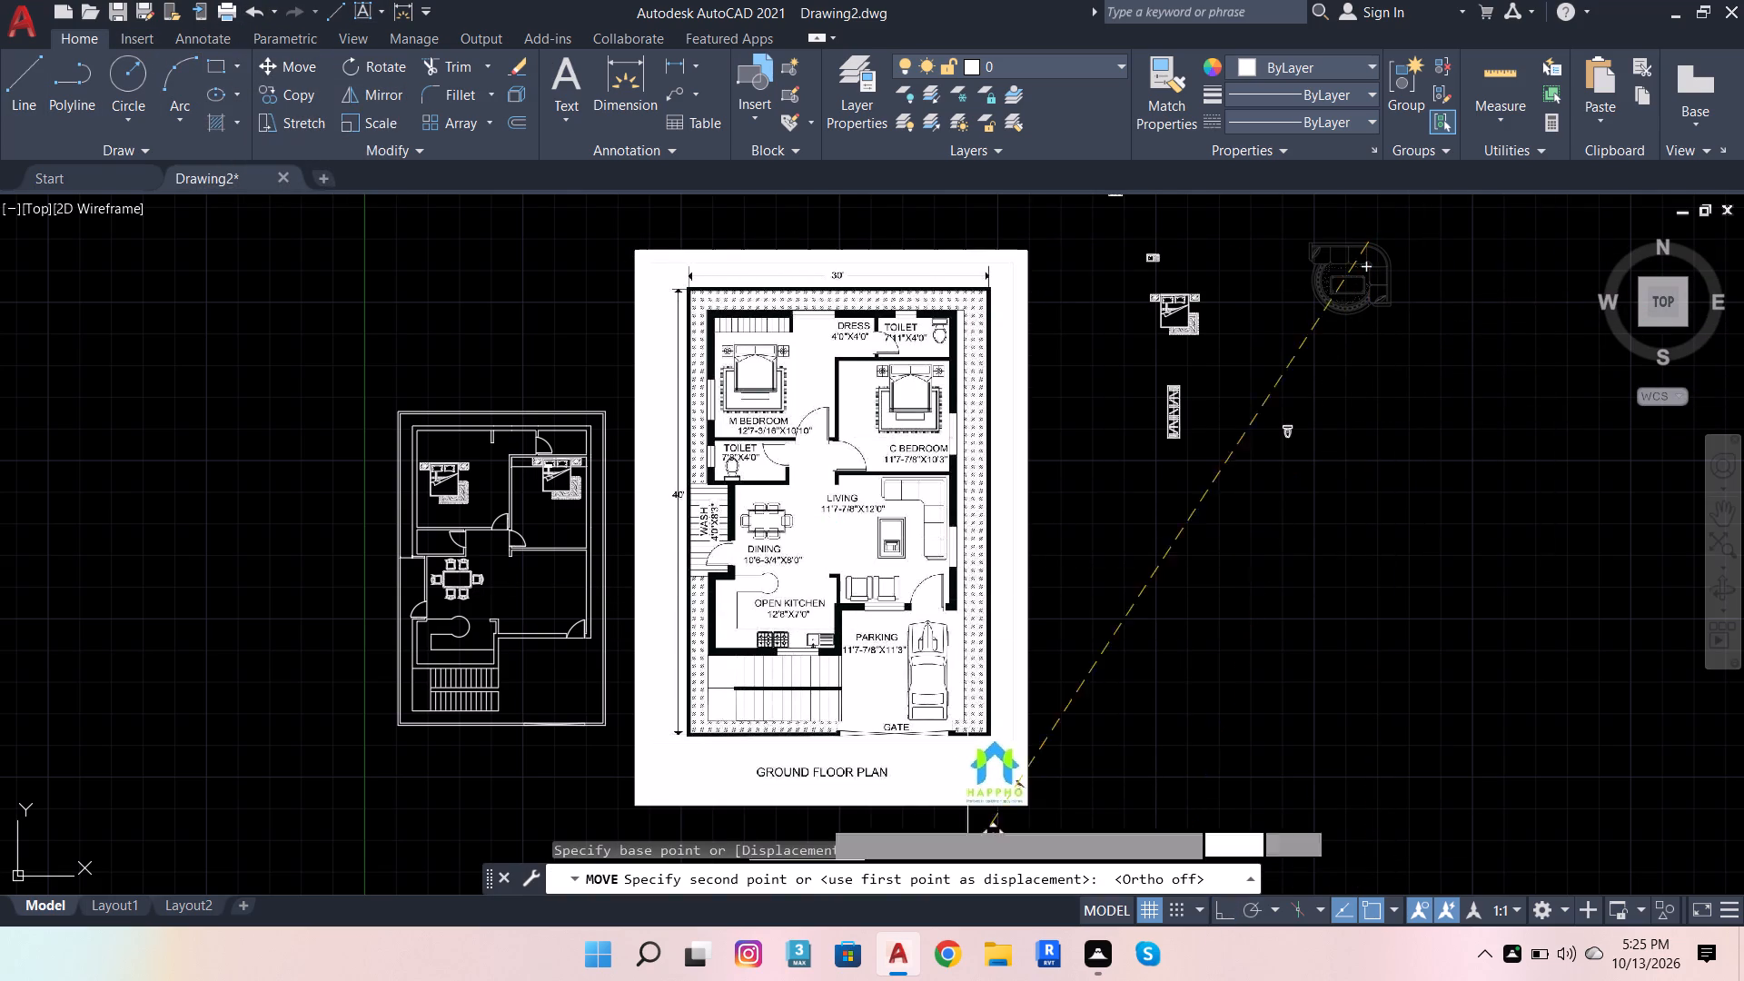
scroll(502, 587, up, 2)
scroll(656, 513, up, 1)
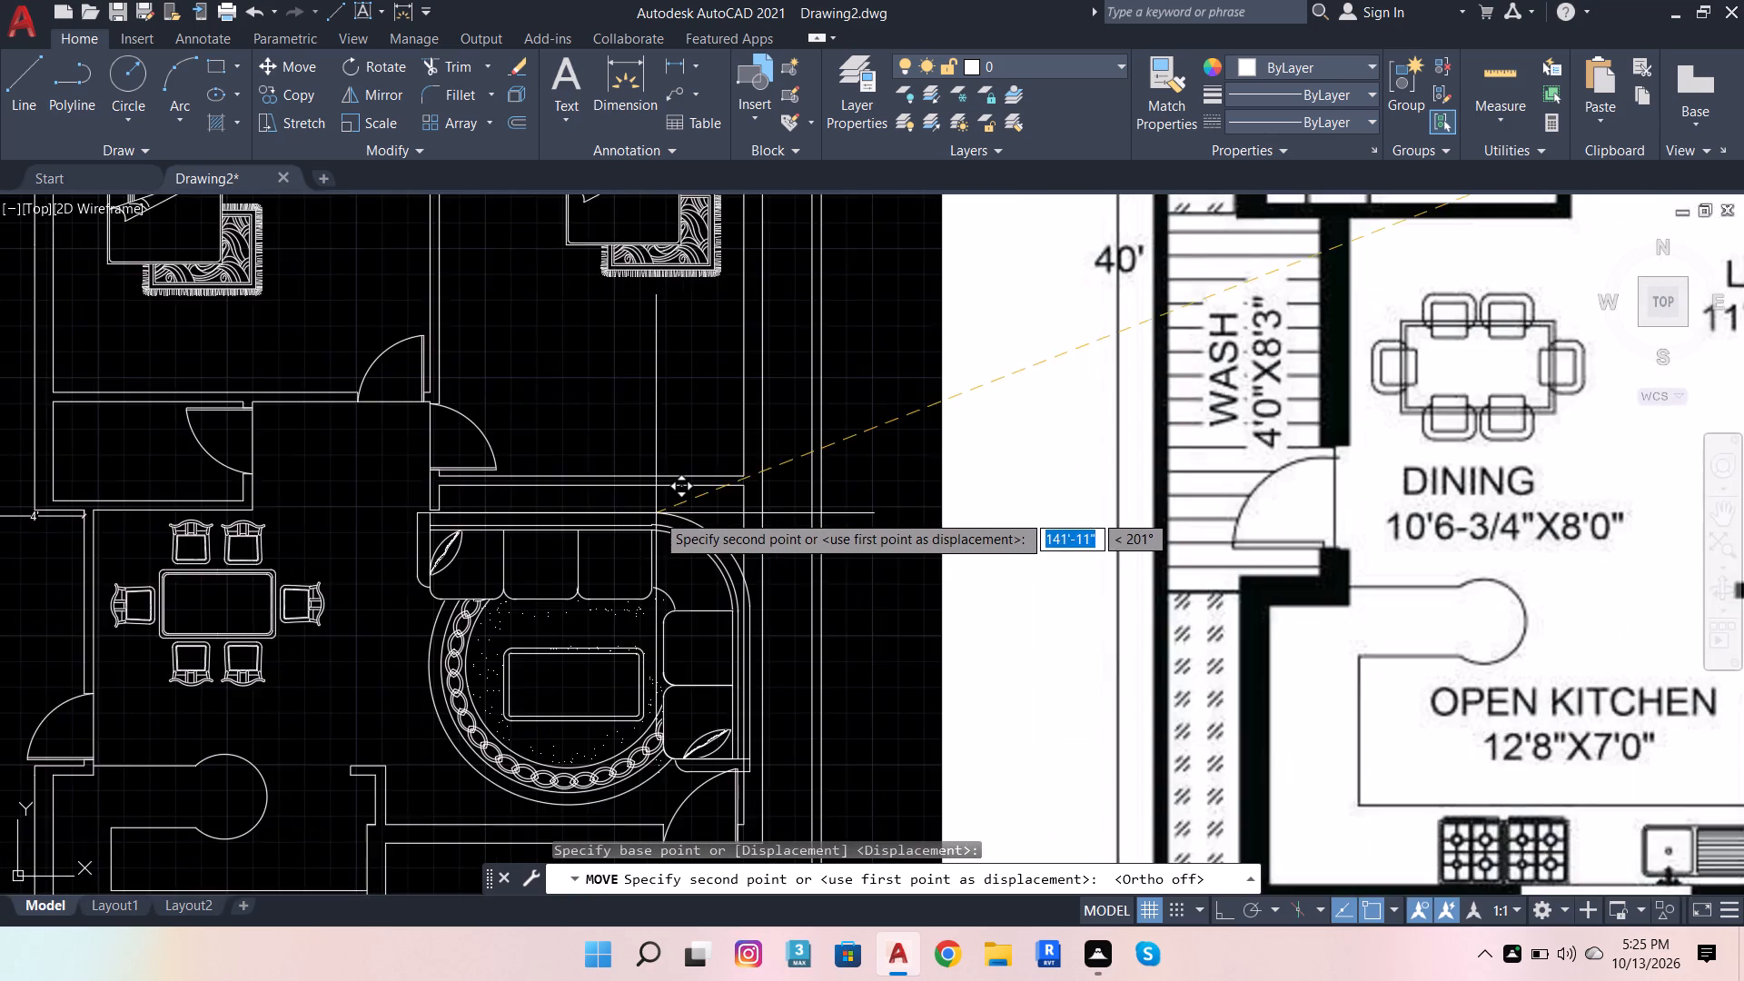
scroll(656, 513, up, 1)
scroll(619, 502, down, 1)
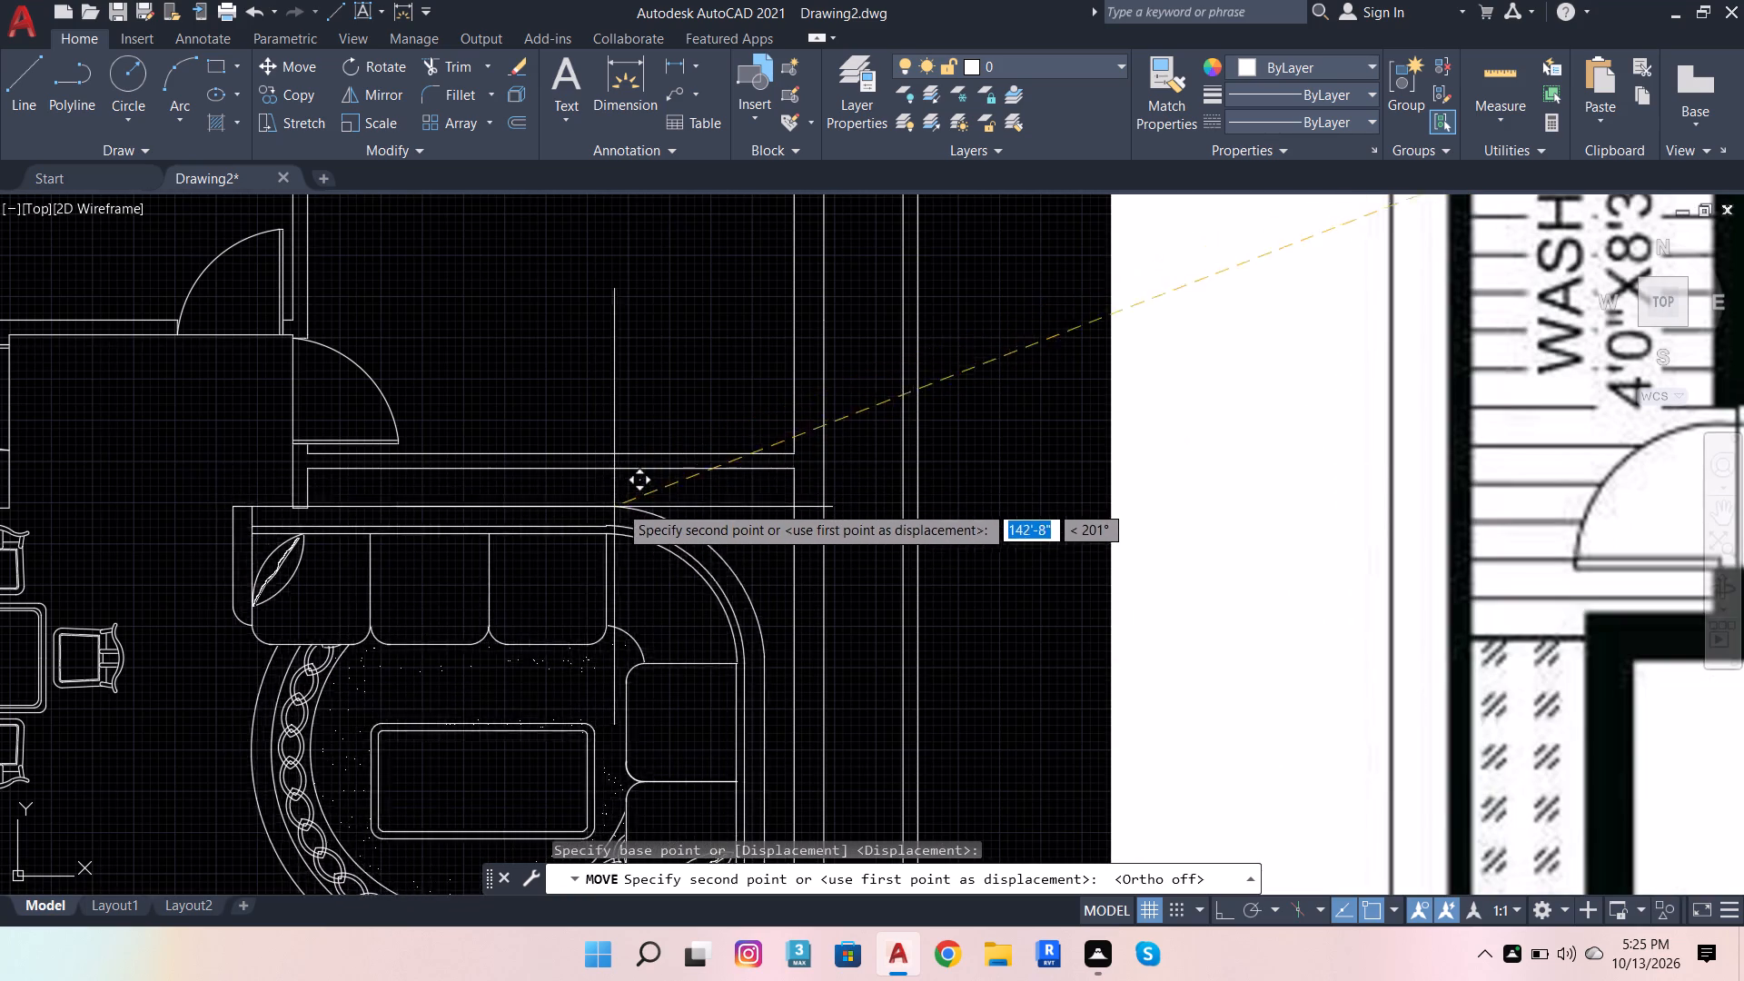
scroll(625, 500, down, 2)
scroll(617, 503, up, 2)
scroll(633, 494, down, 3)
click(1253, 482)
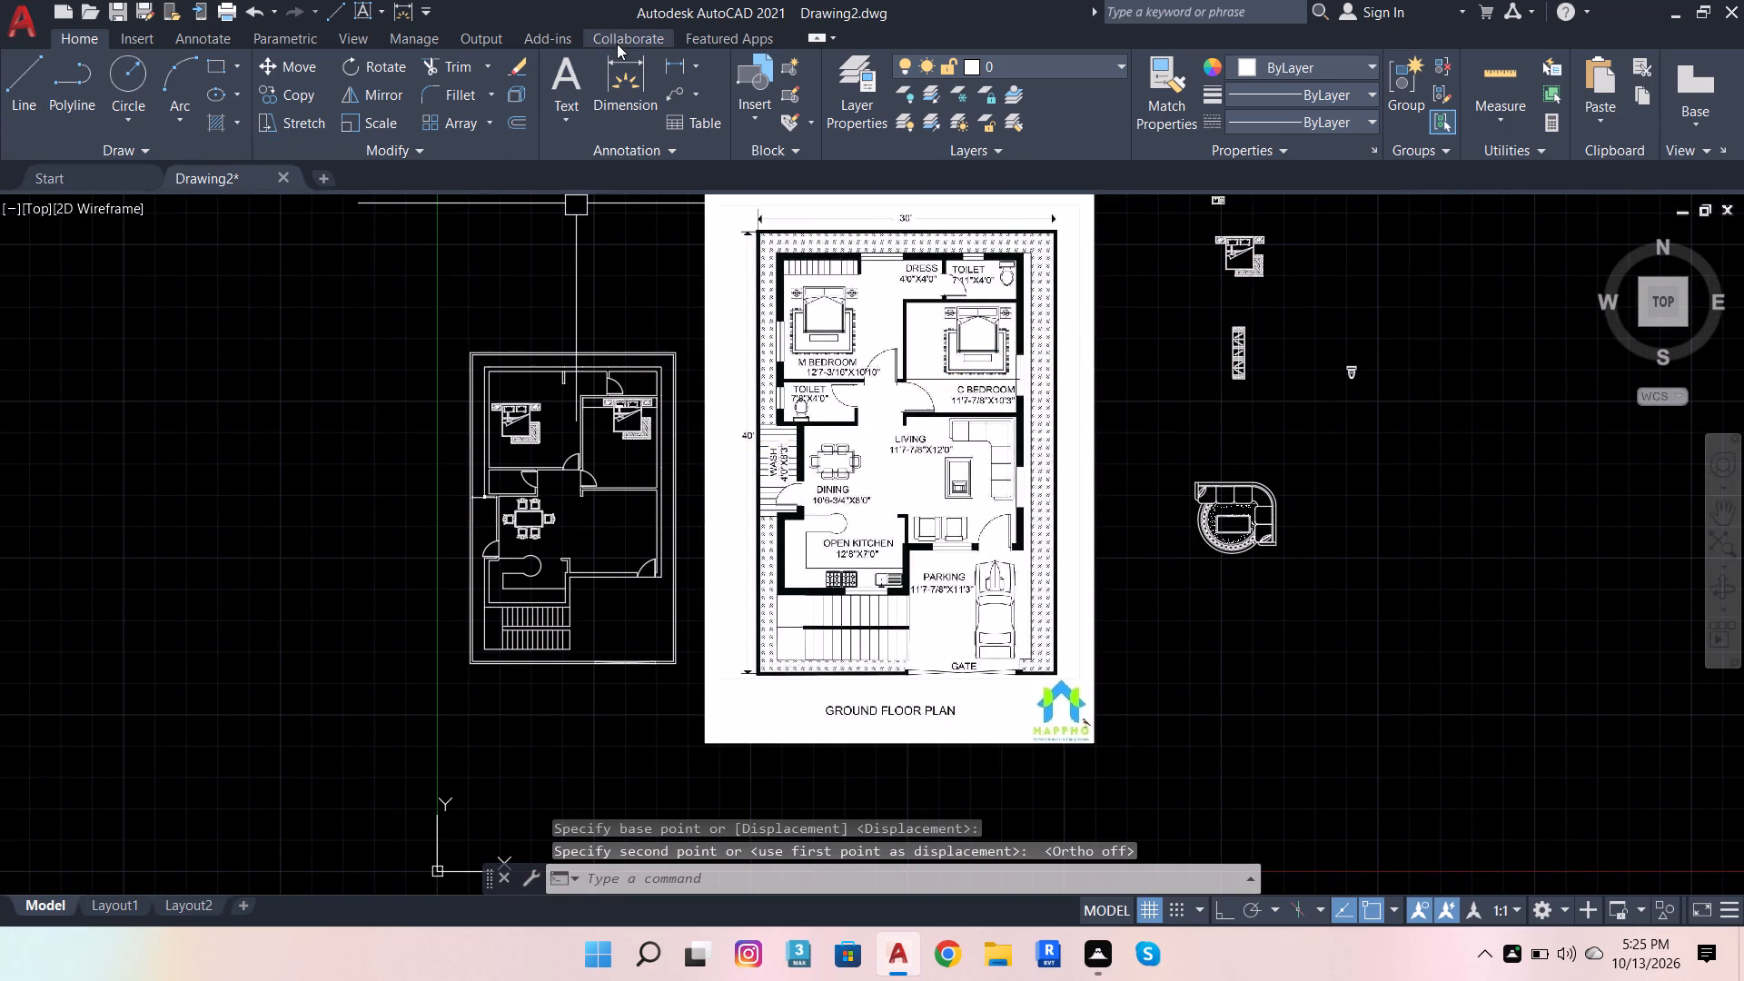
Dimension the straight back edge along the top of the corner sofa.
click(625, 76)
scroll(1253, 391, up, 2)
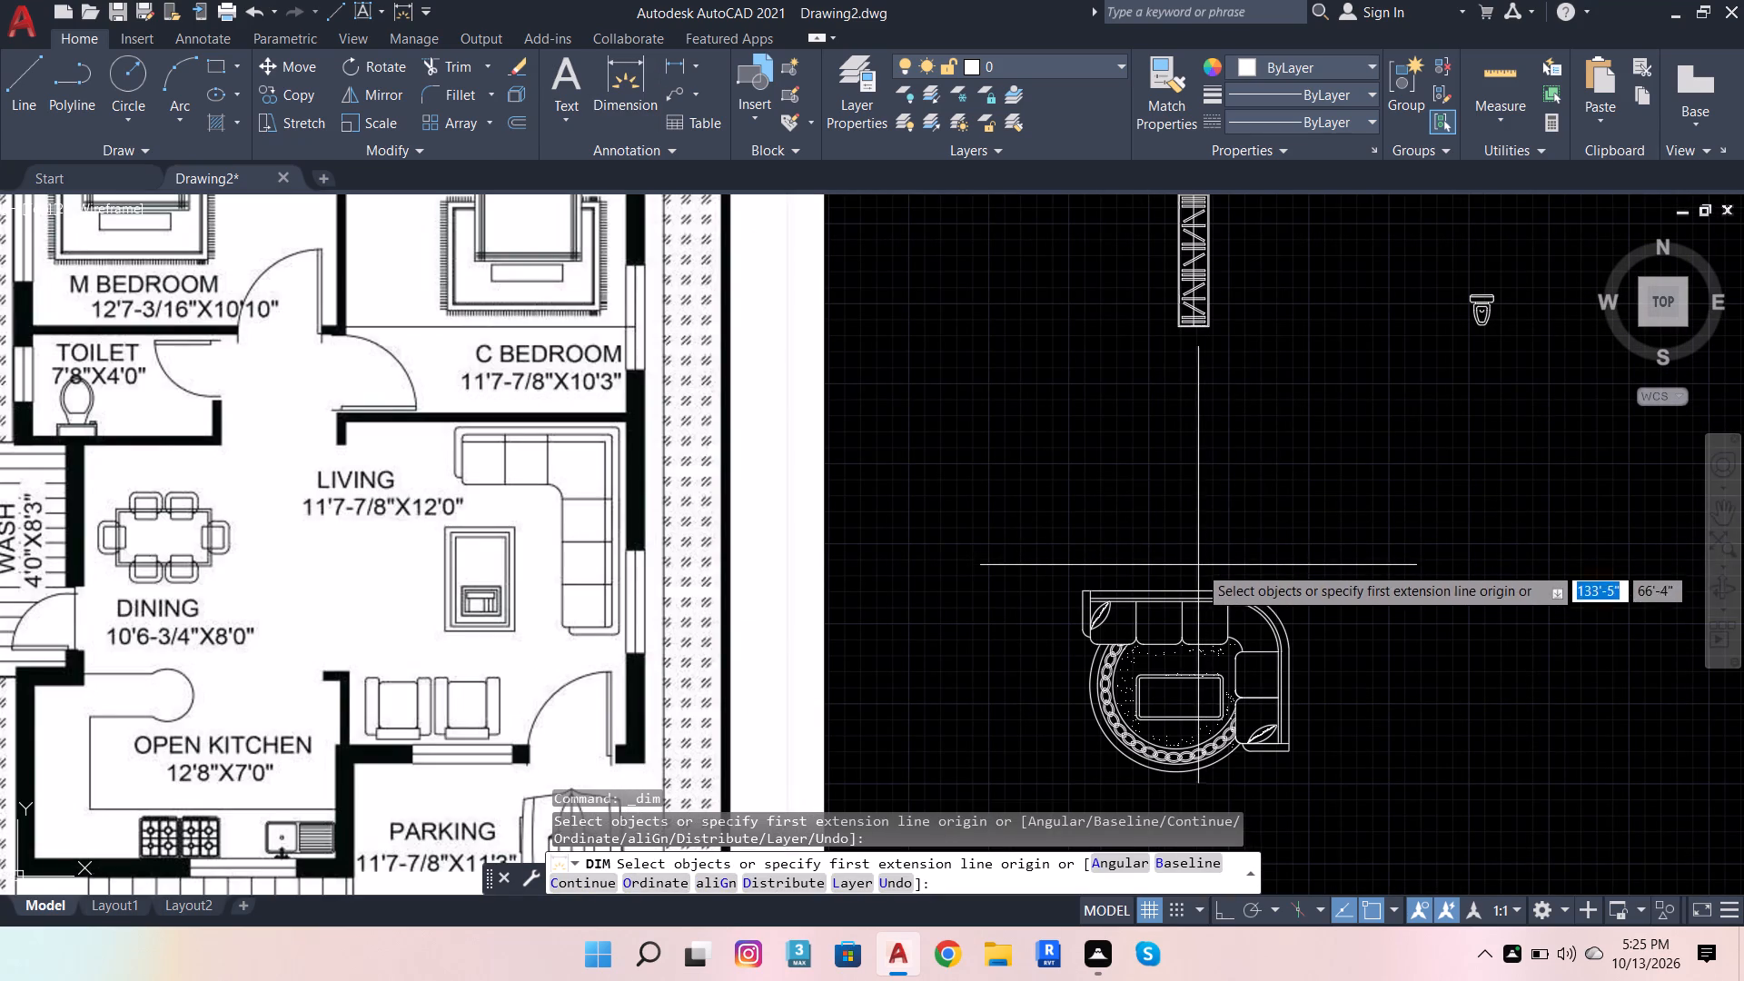
click(1197, 585)
click(1208, 569)
scroll(1248, 583, up, 2)
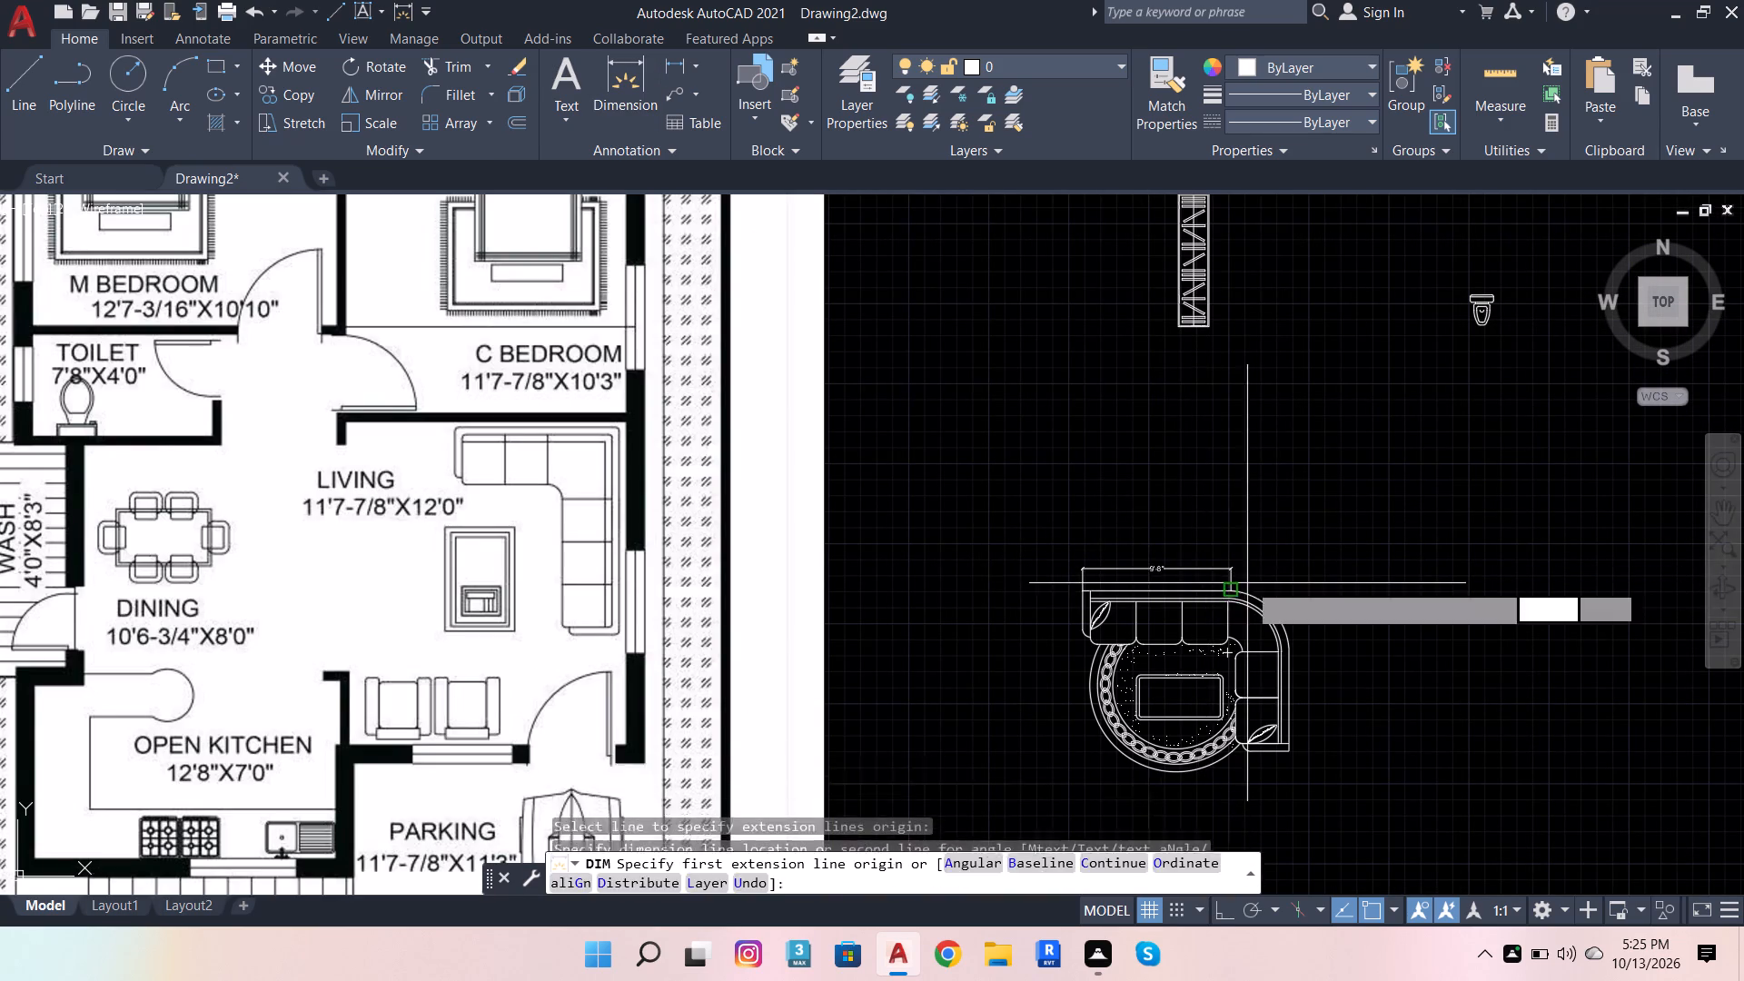
scroll(1248, 583, up, 2)
scroll(1258, 450, down, 2)
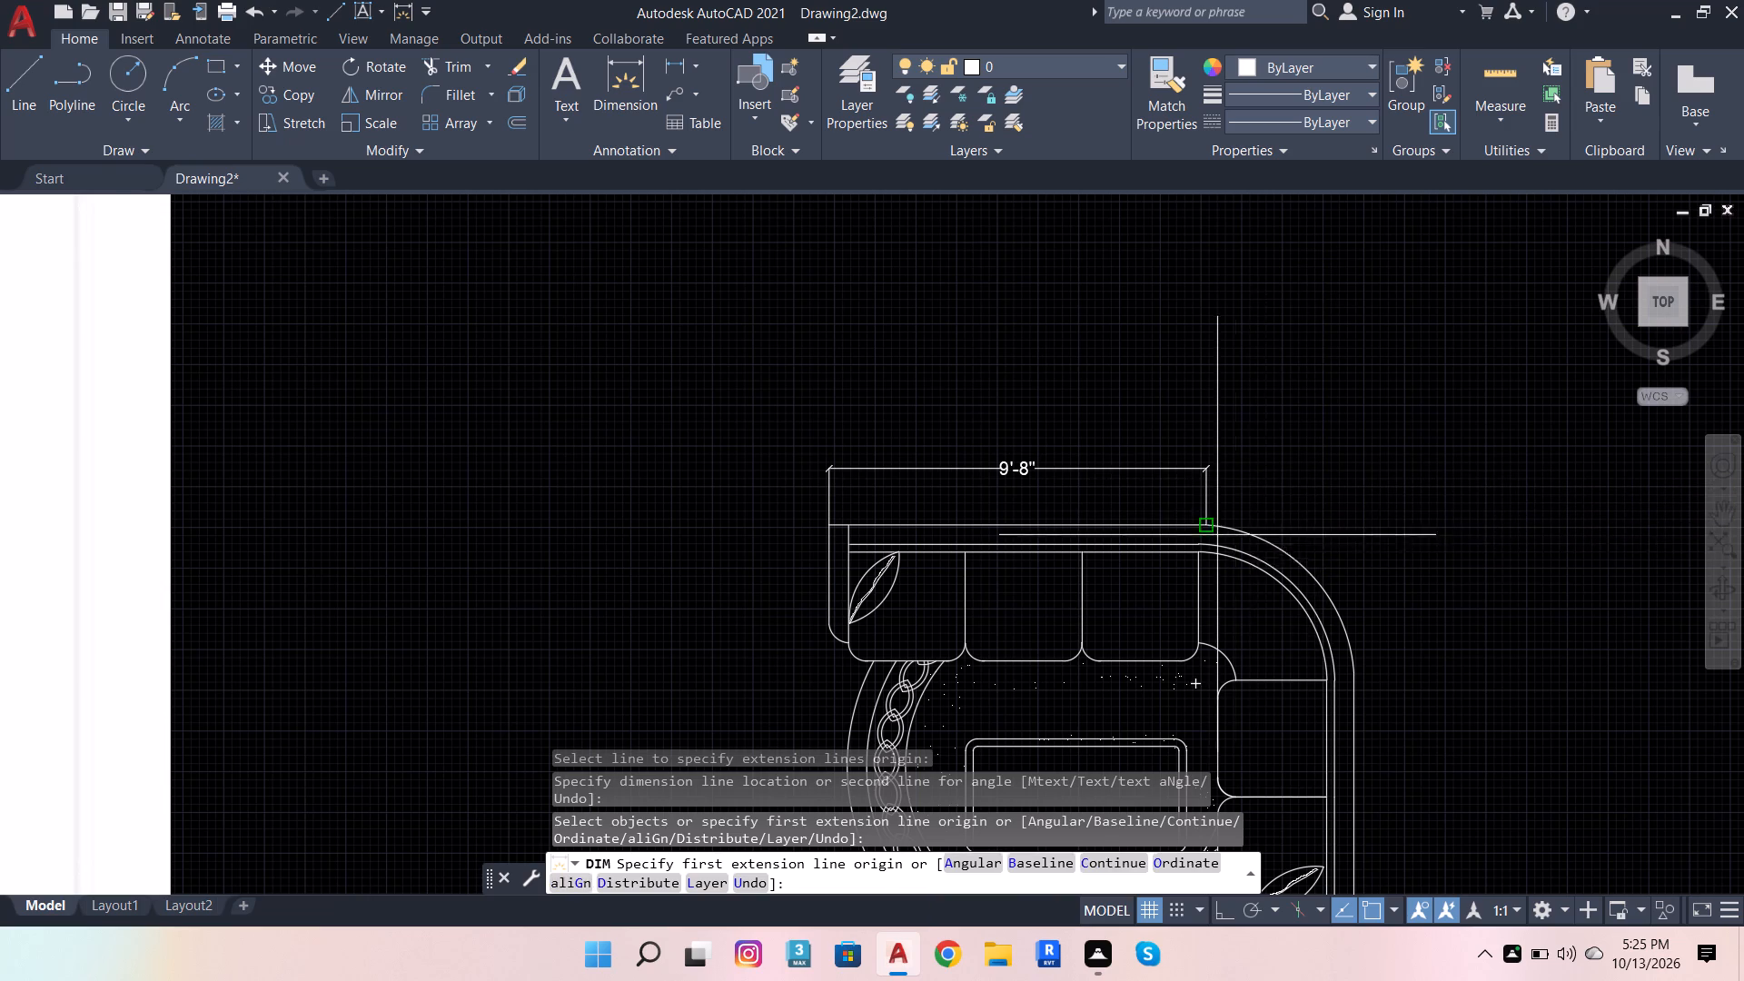
scroll(1235, 525, down, 2)
Add an aligned dimension from the corner sofa's lower outer corner to the end of its straight top edge.
click(1285, 627)
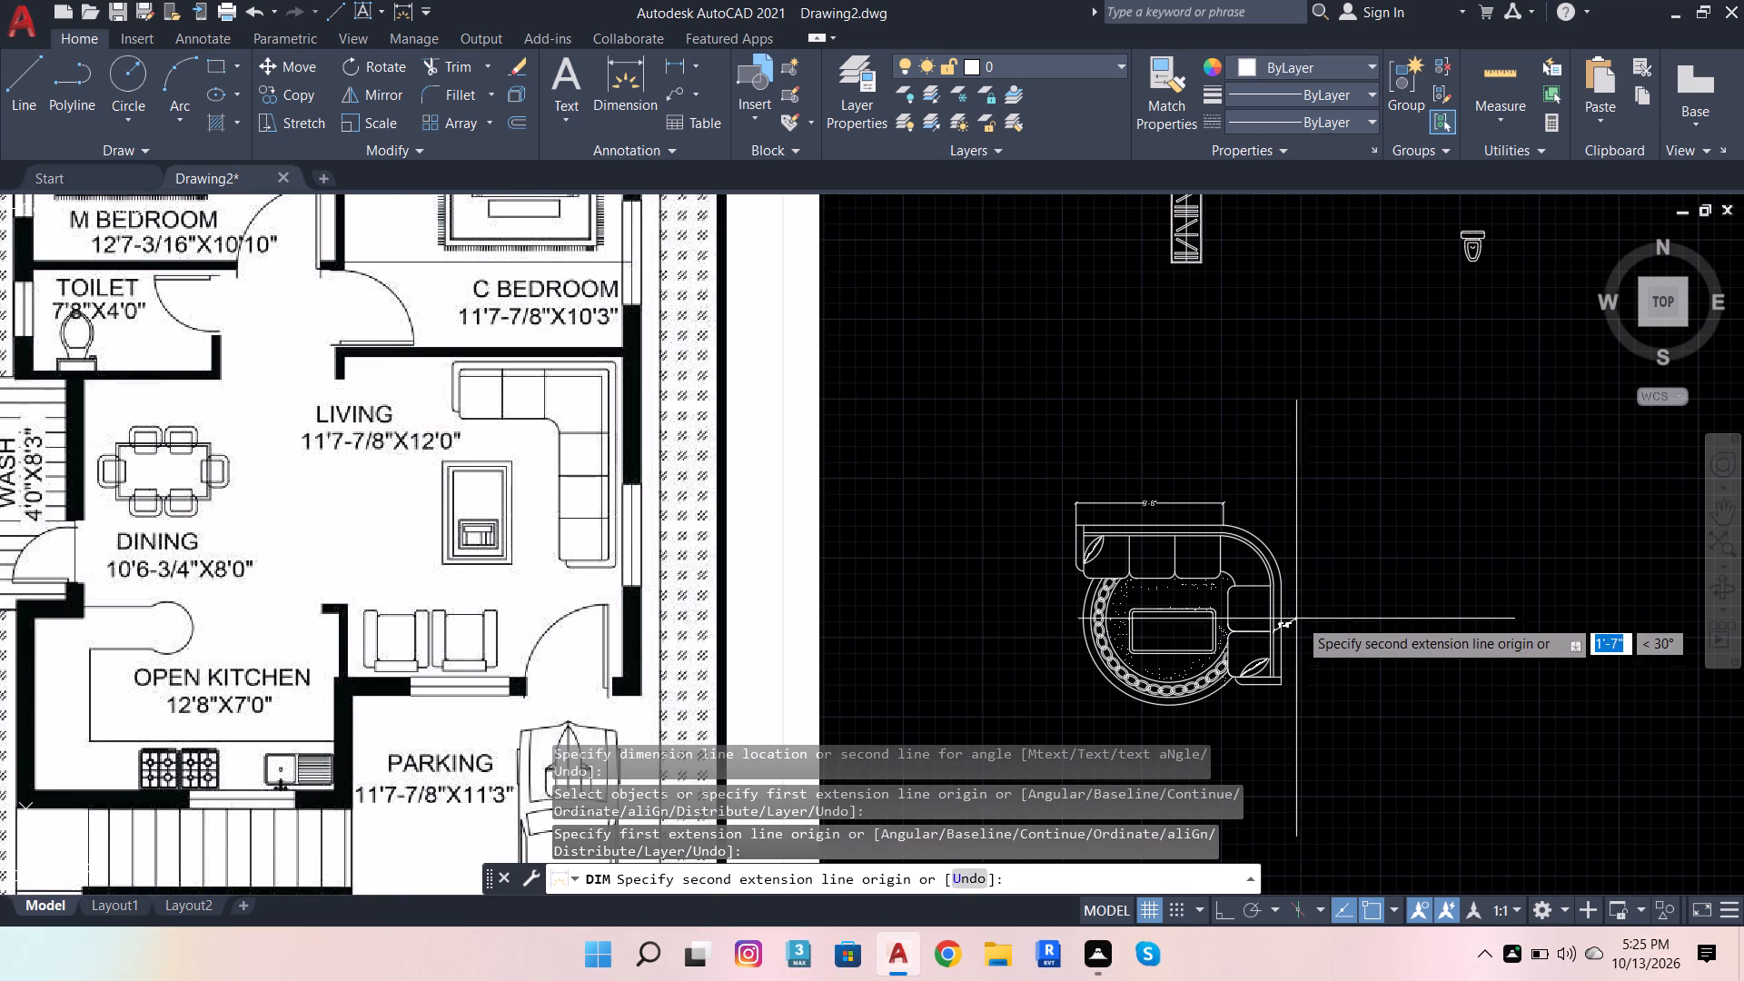
key(space)
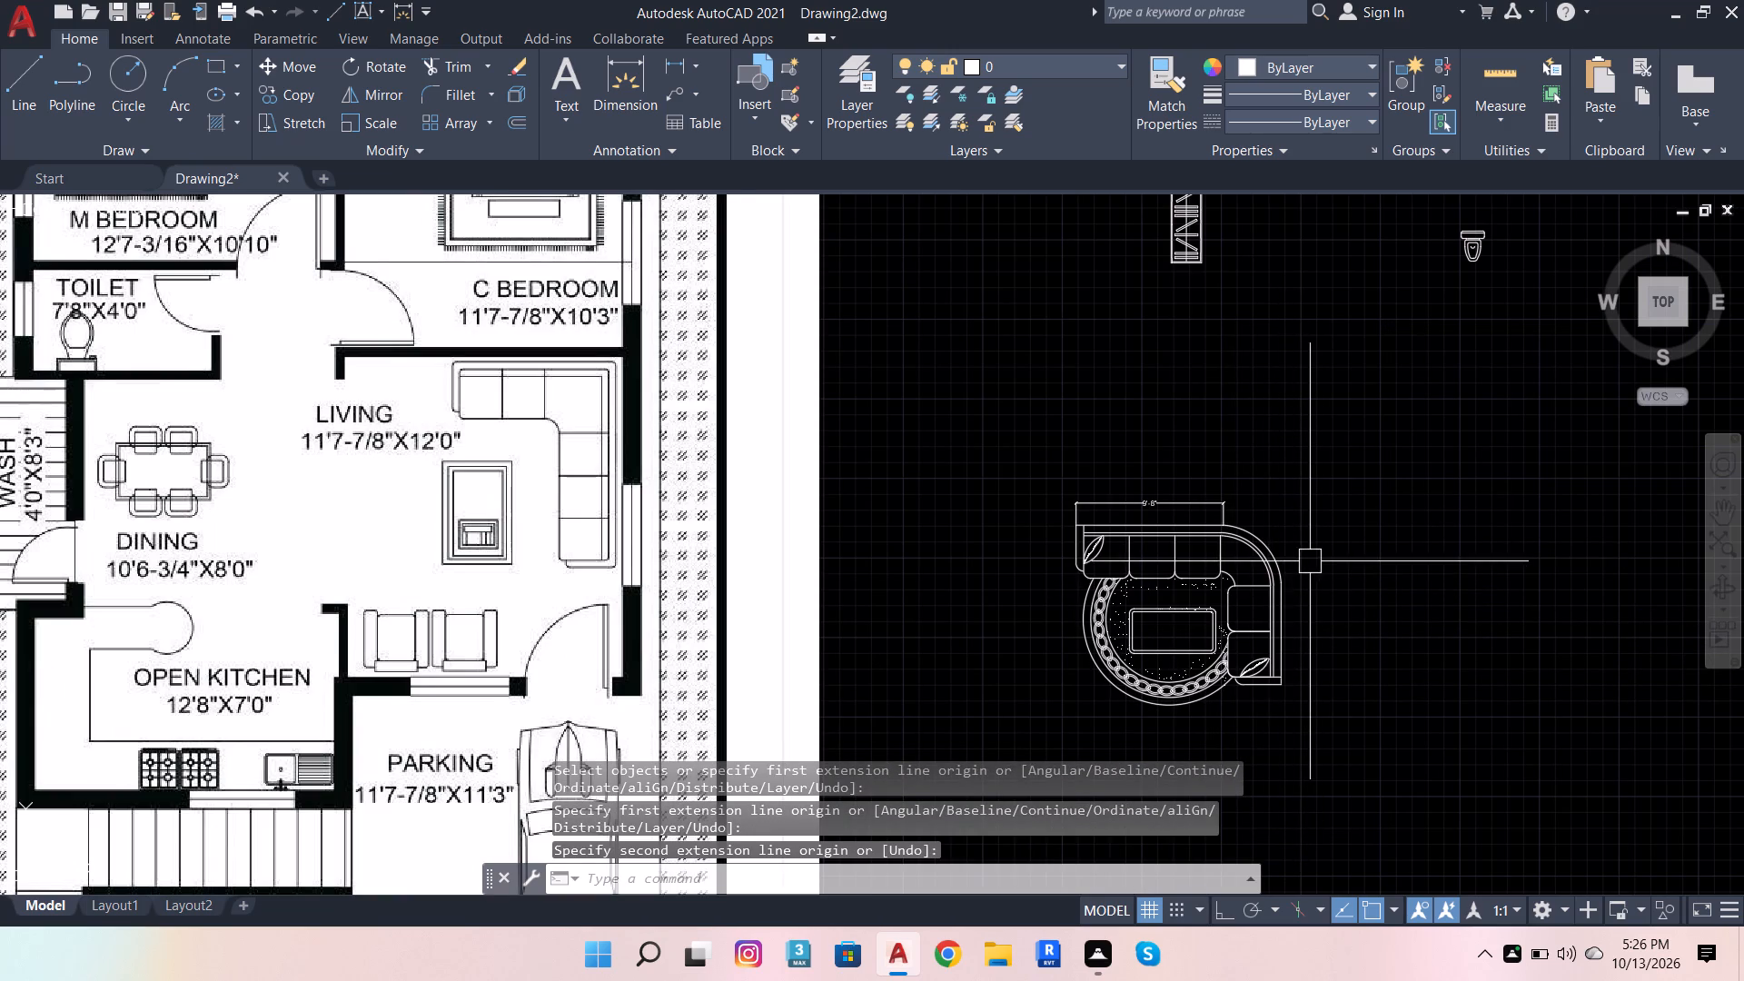
key(space)
scroll(1280, 676, up, 2)
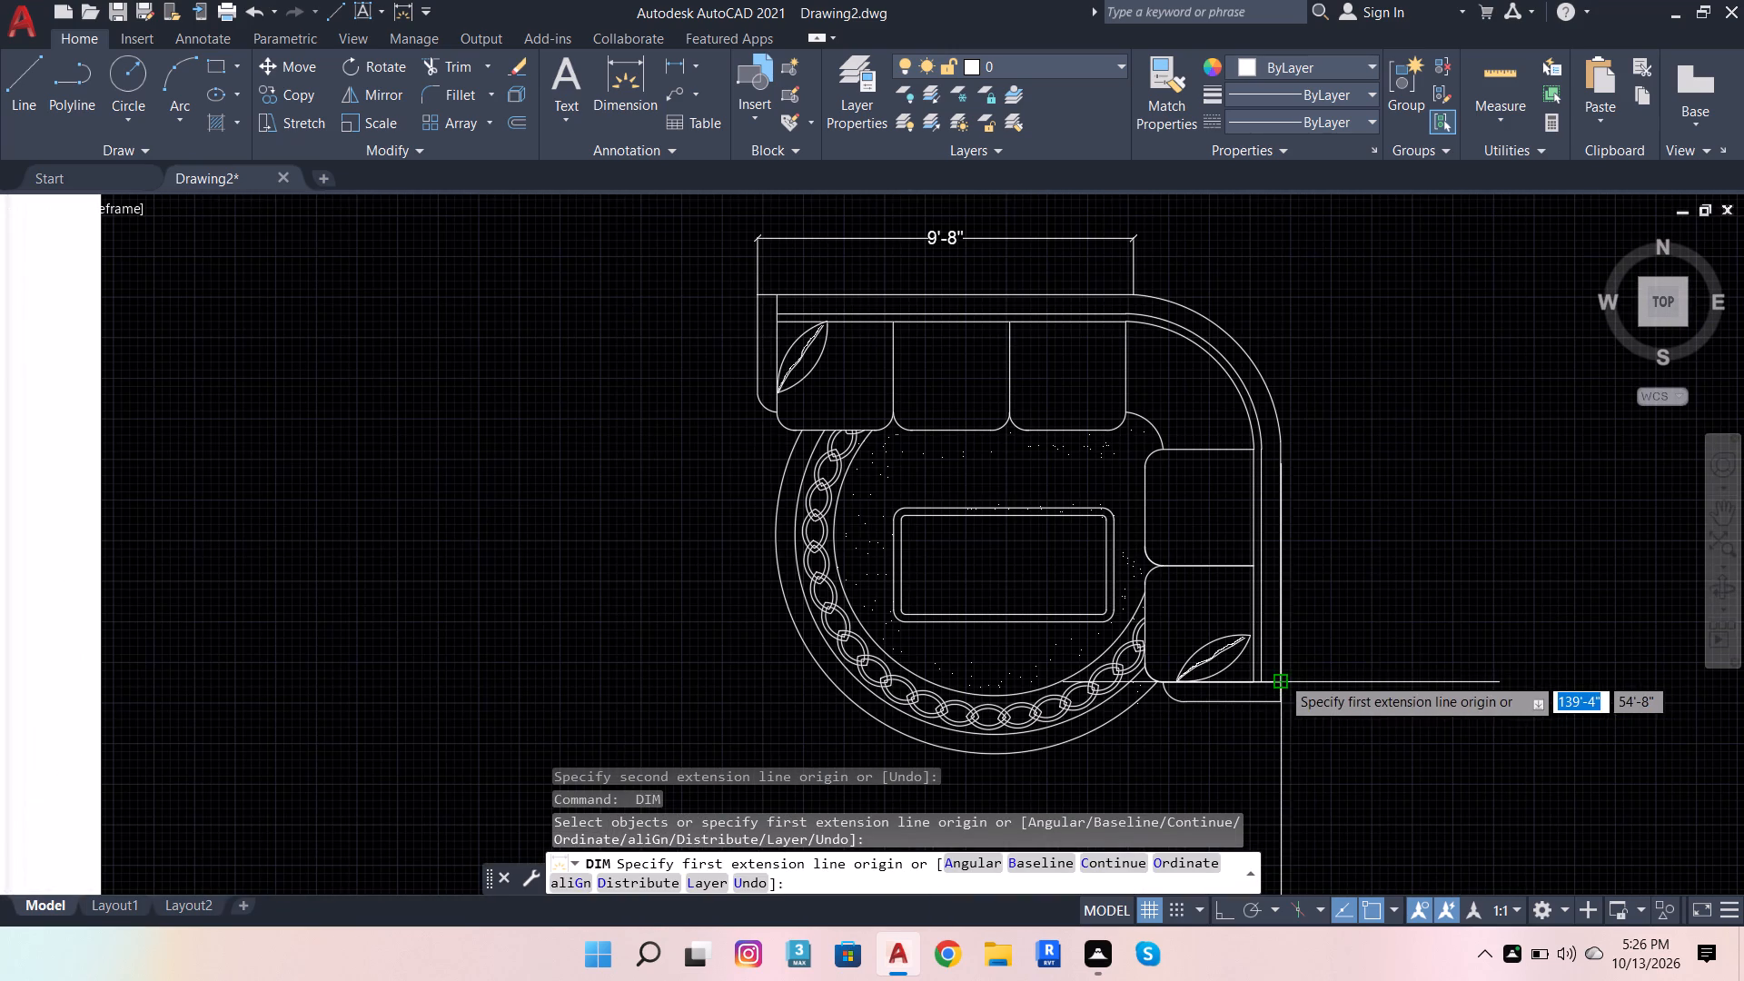
click(1273, 708)
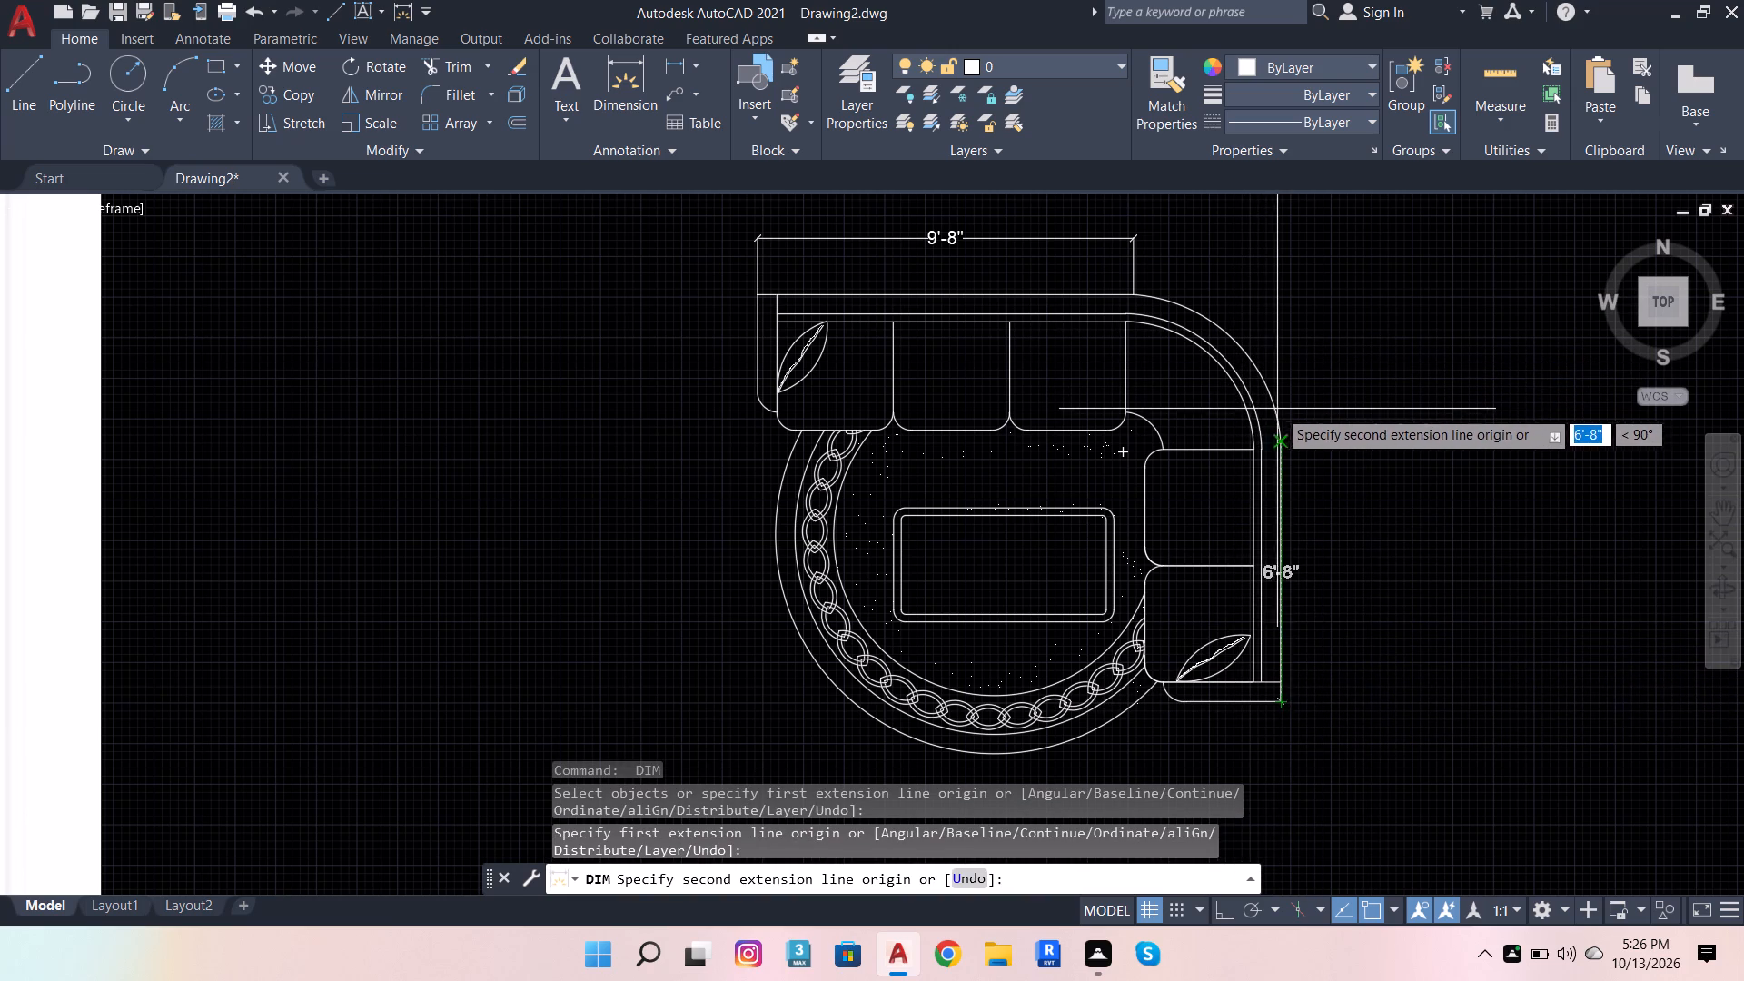
click(1133, 296)
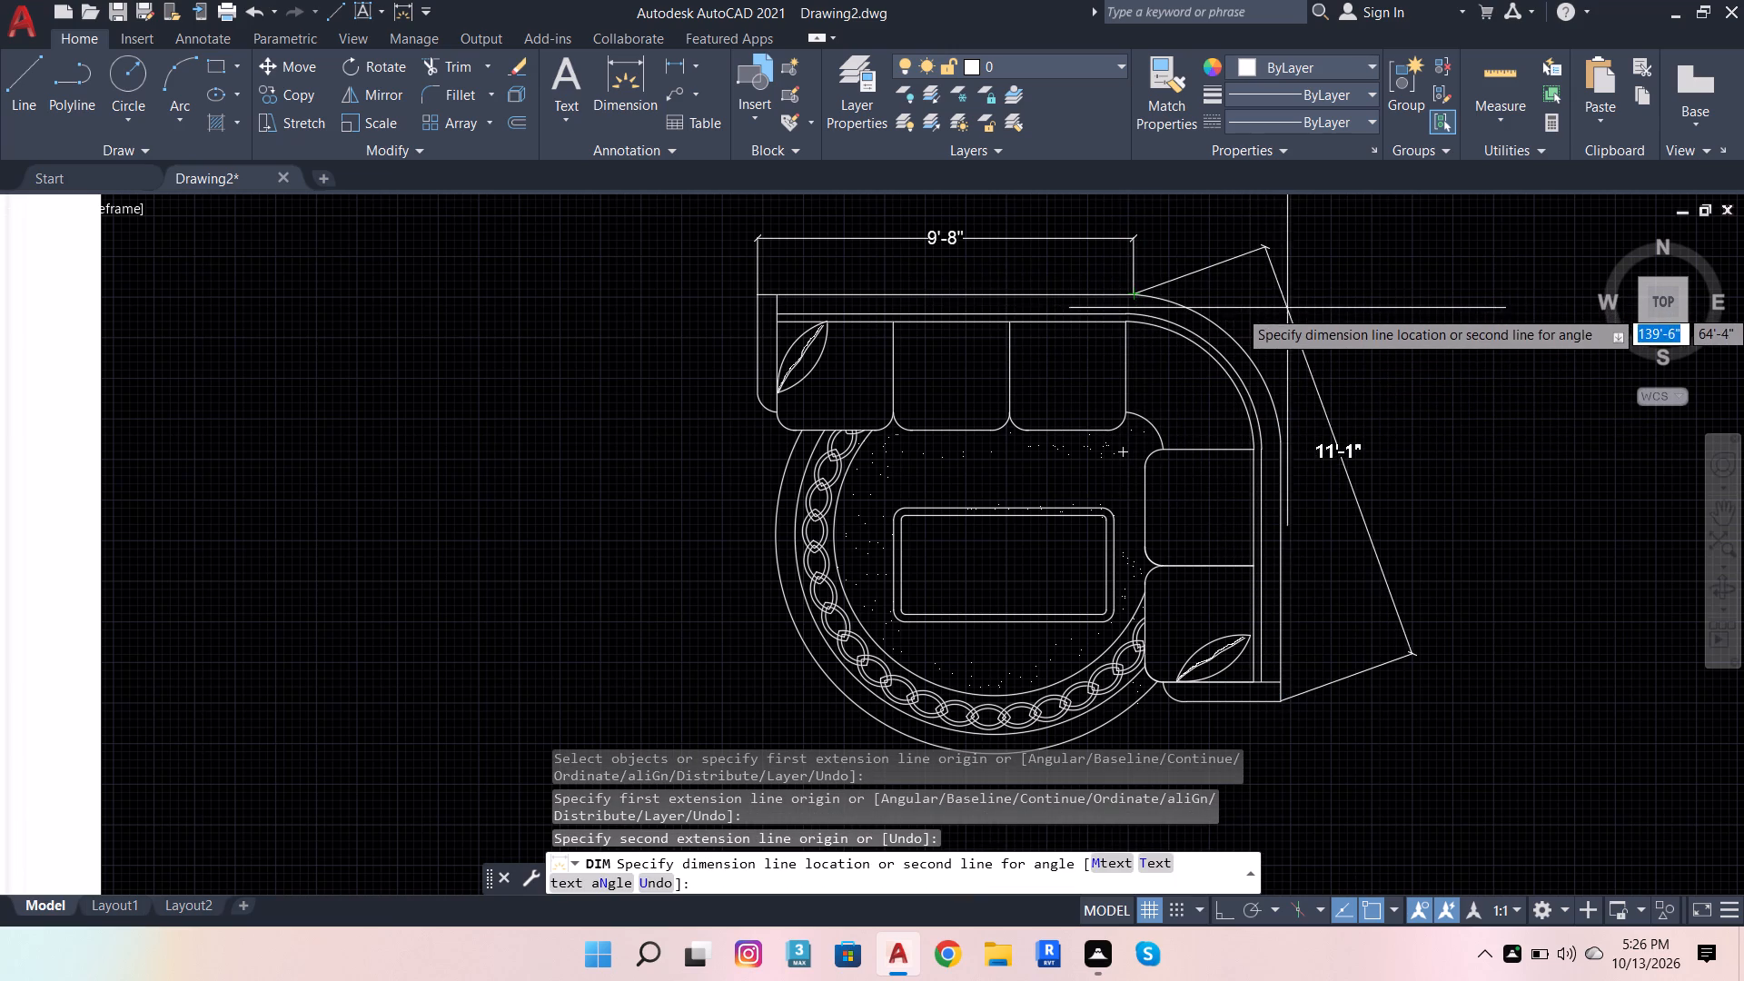
click(1303, 310)
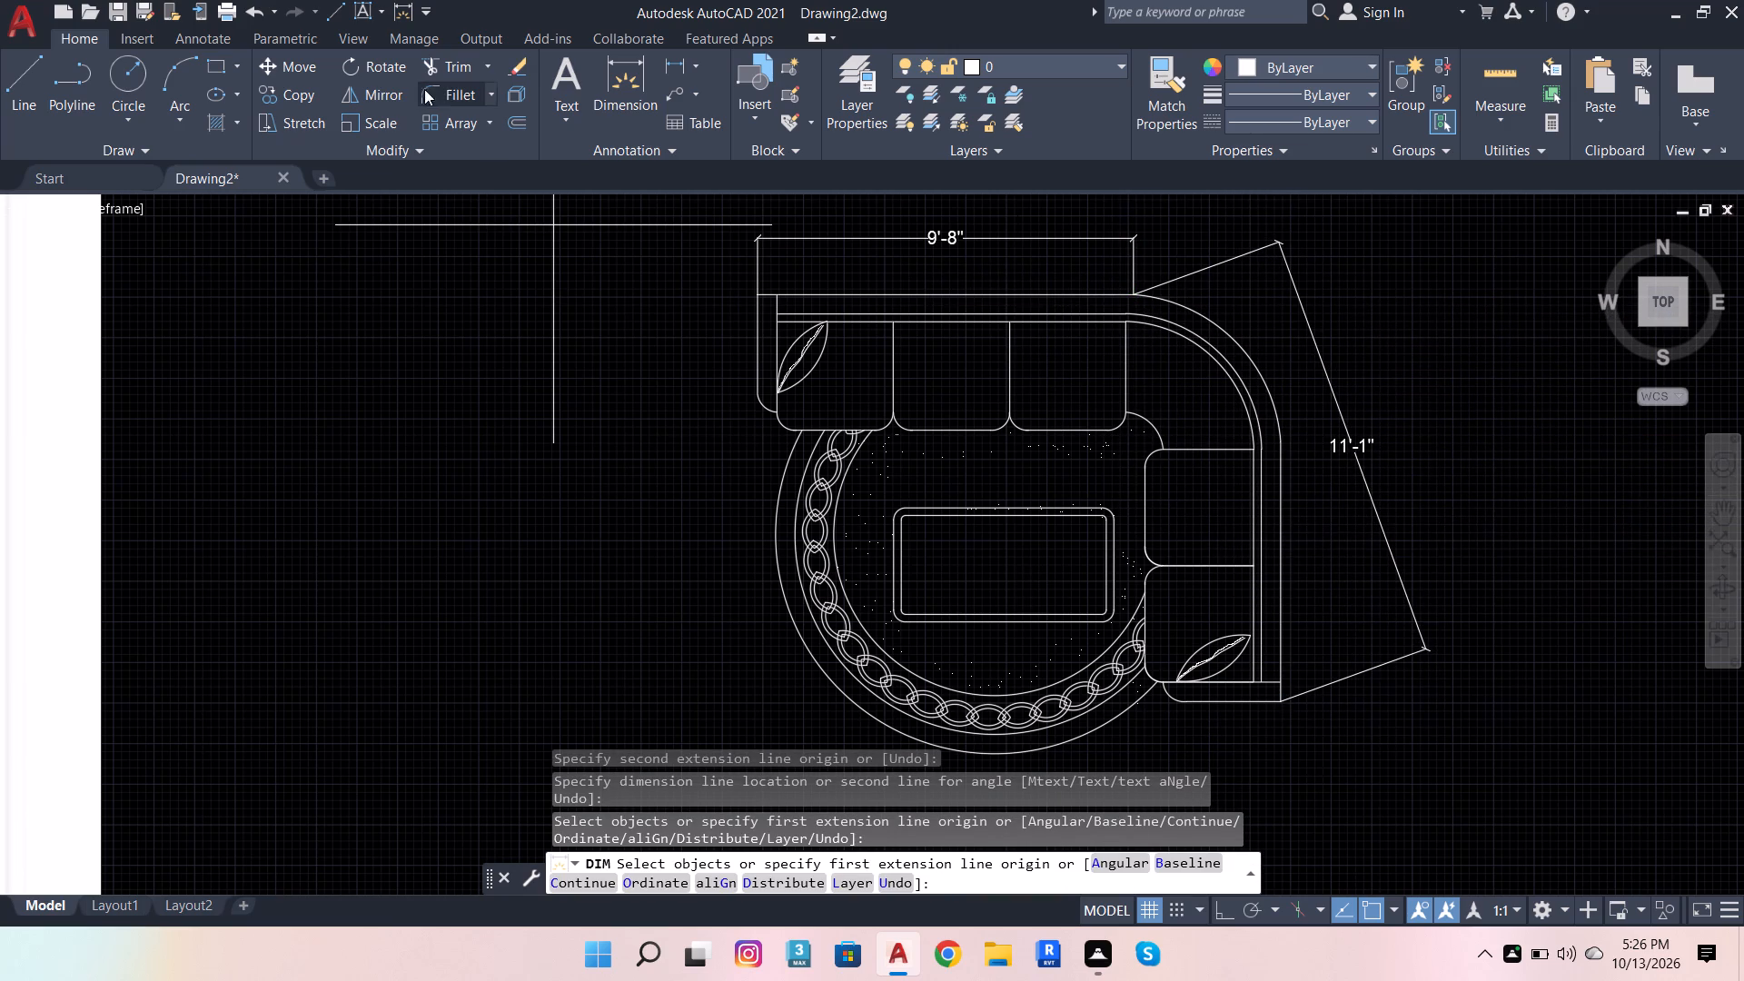
click(120, 183)
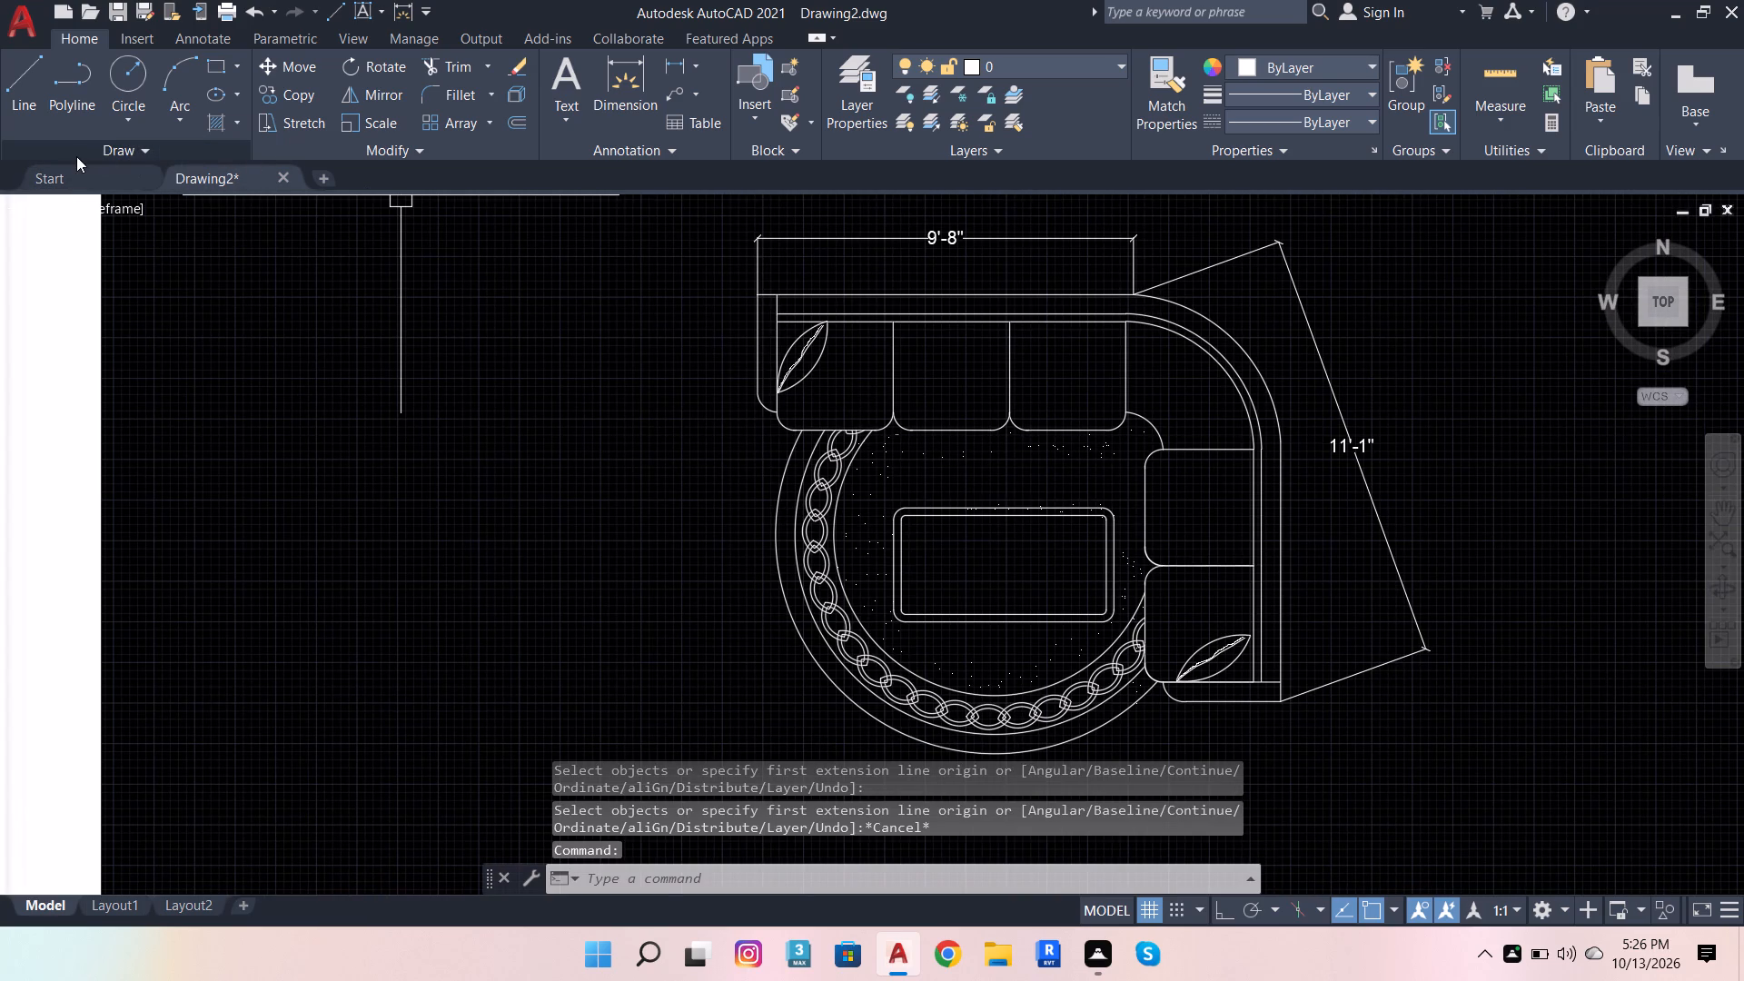
Open the Furniture 2013 04 24 drawing, ignoring the missing SHX files and unresolved reference files.
click(54, 175)
click(795, 375)
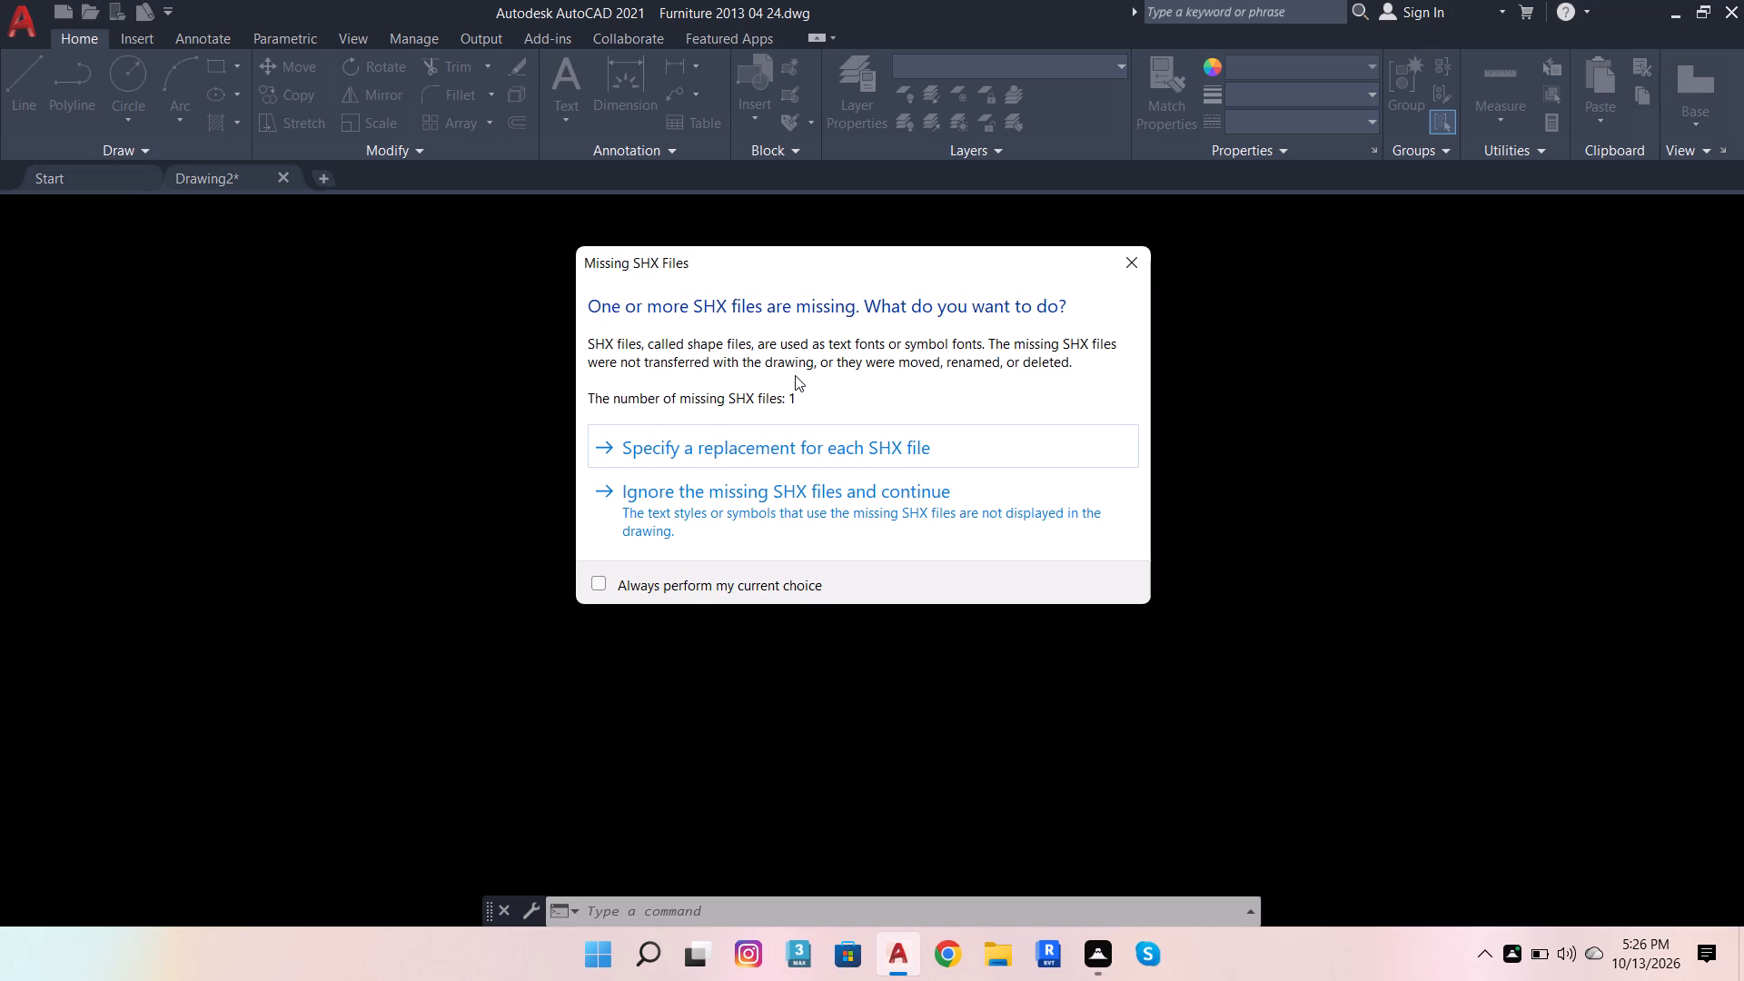
click(778, 510)
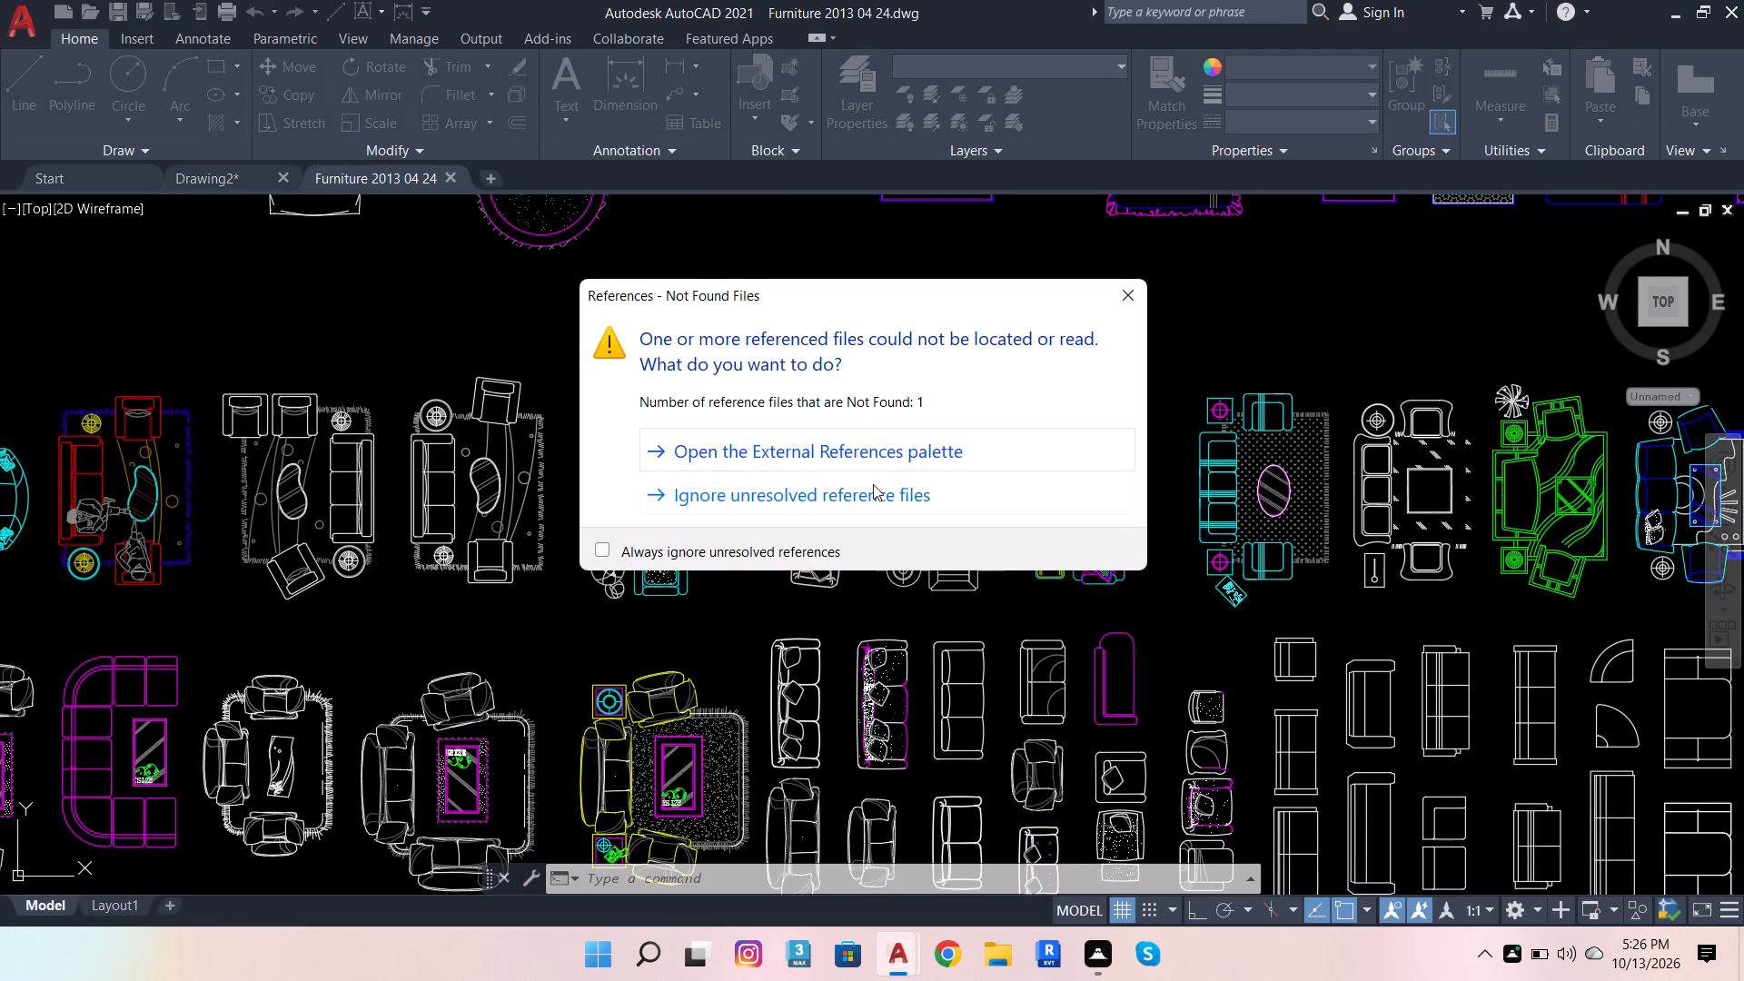
click(873, 484)
Look through the furniture drawing's sofa and seating blocks for a set suited to the living room.
scroll(1041, 435, down, 2)
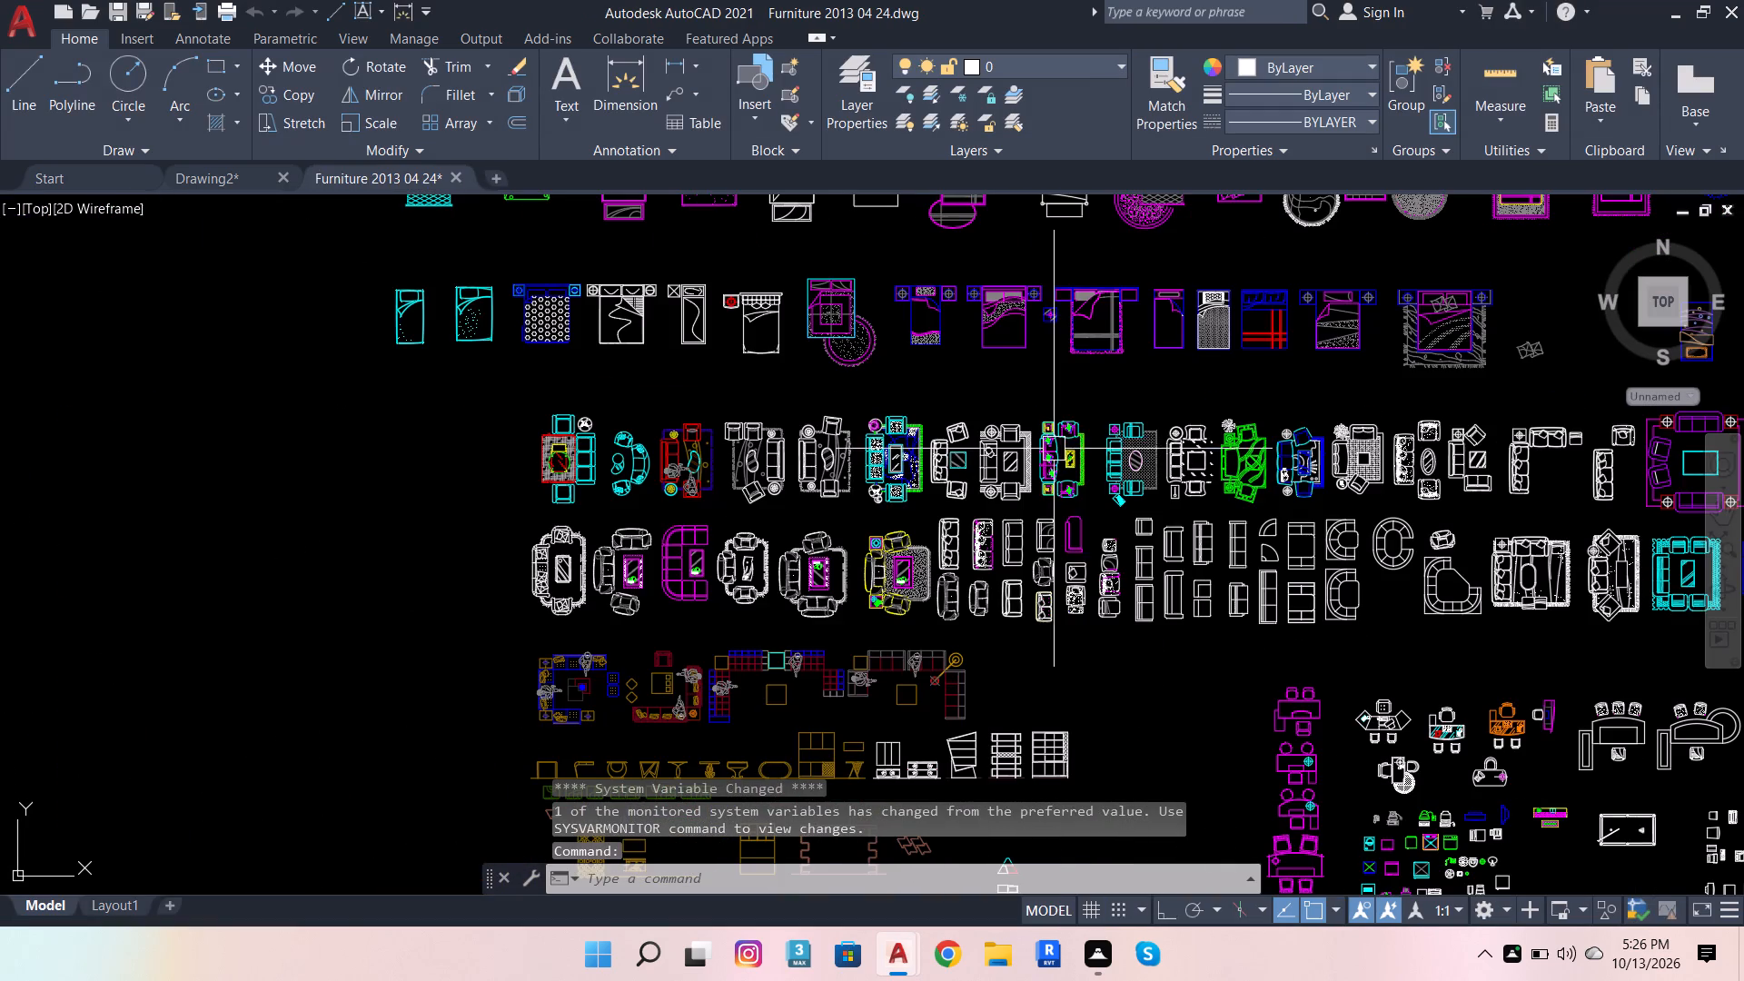
scroll(1410, 577, up, 2)
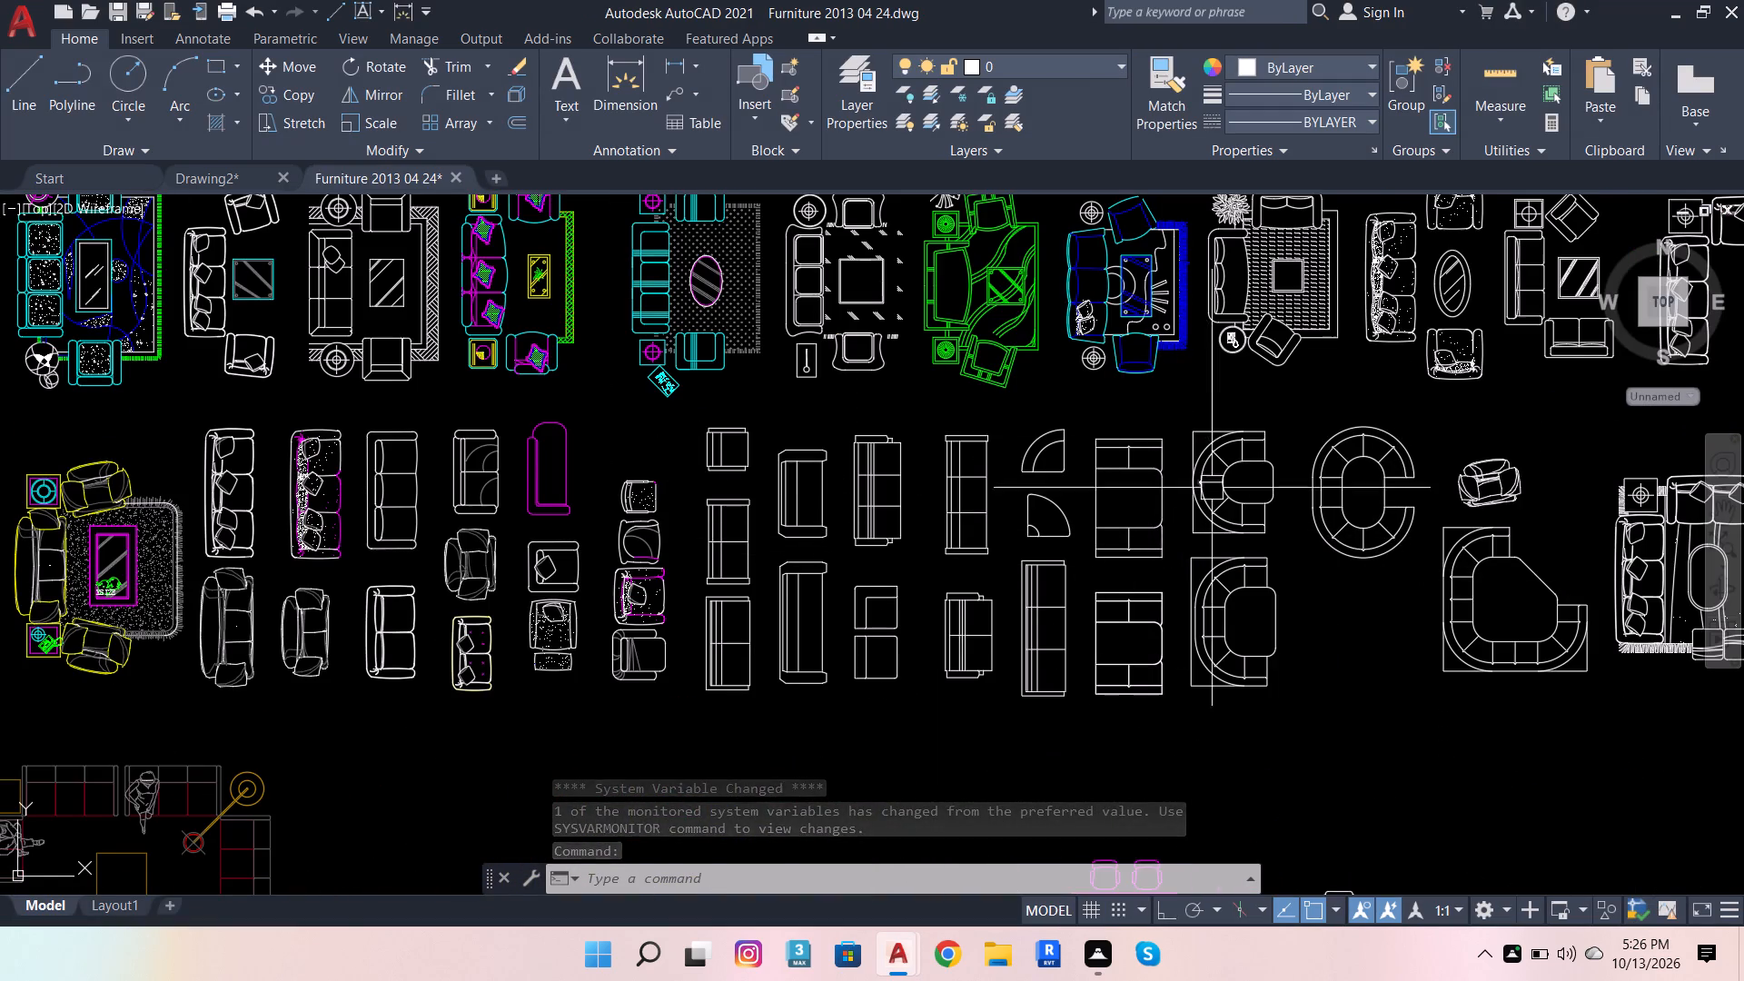
scroll(1212, 499, down, 1)
scroll(858, 485, down, 1)
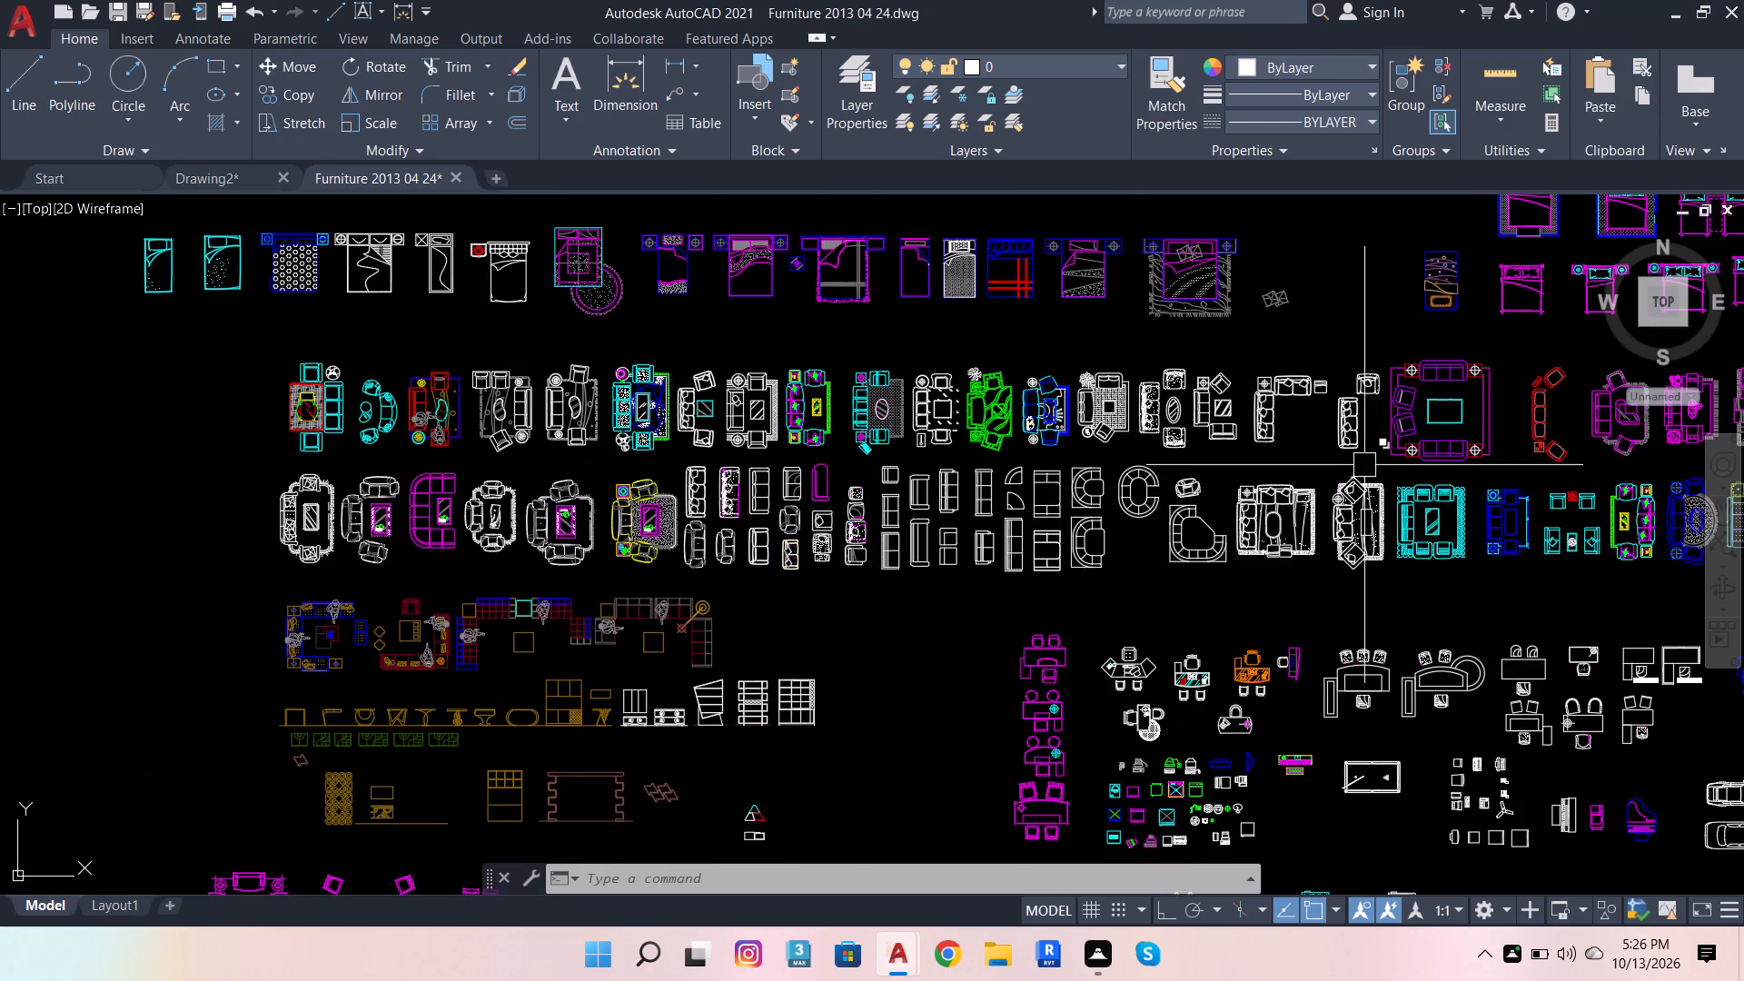
scroll(1404, 512, up, 2)
scroll(911, 467, down, 2)
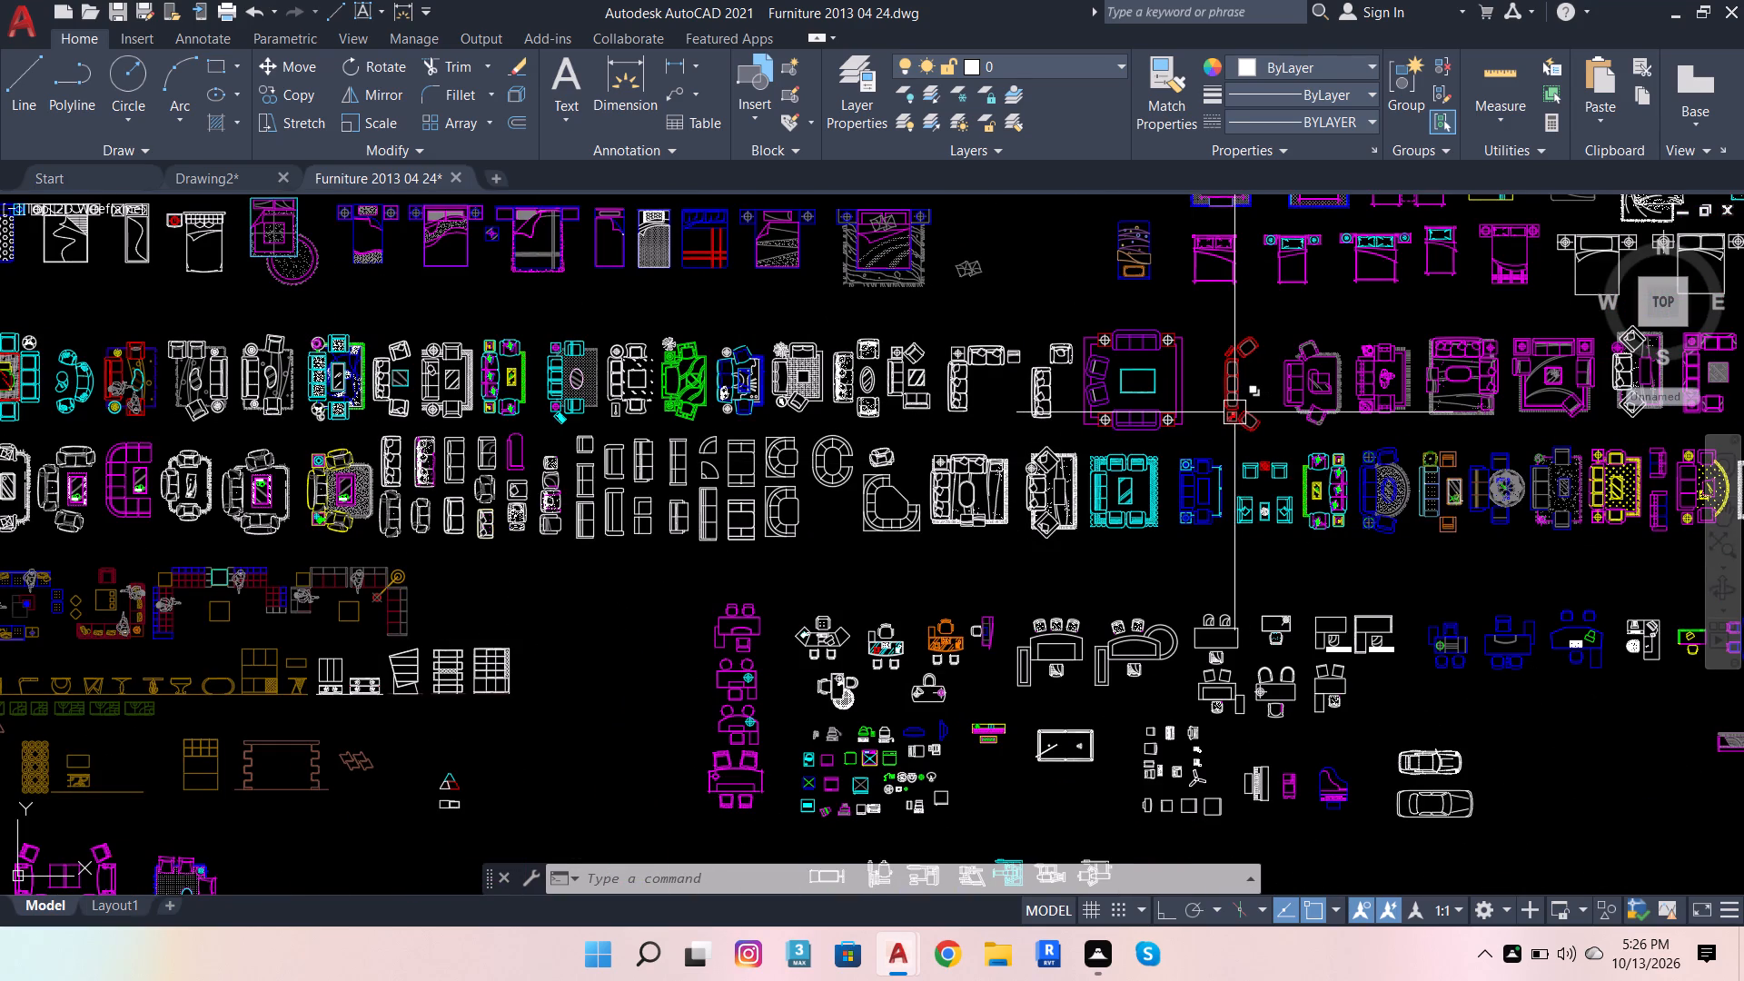
scroll(1443, 520, up, 1)
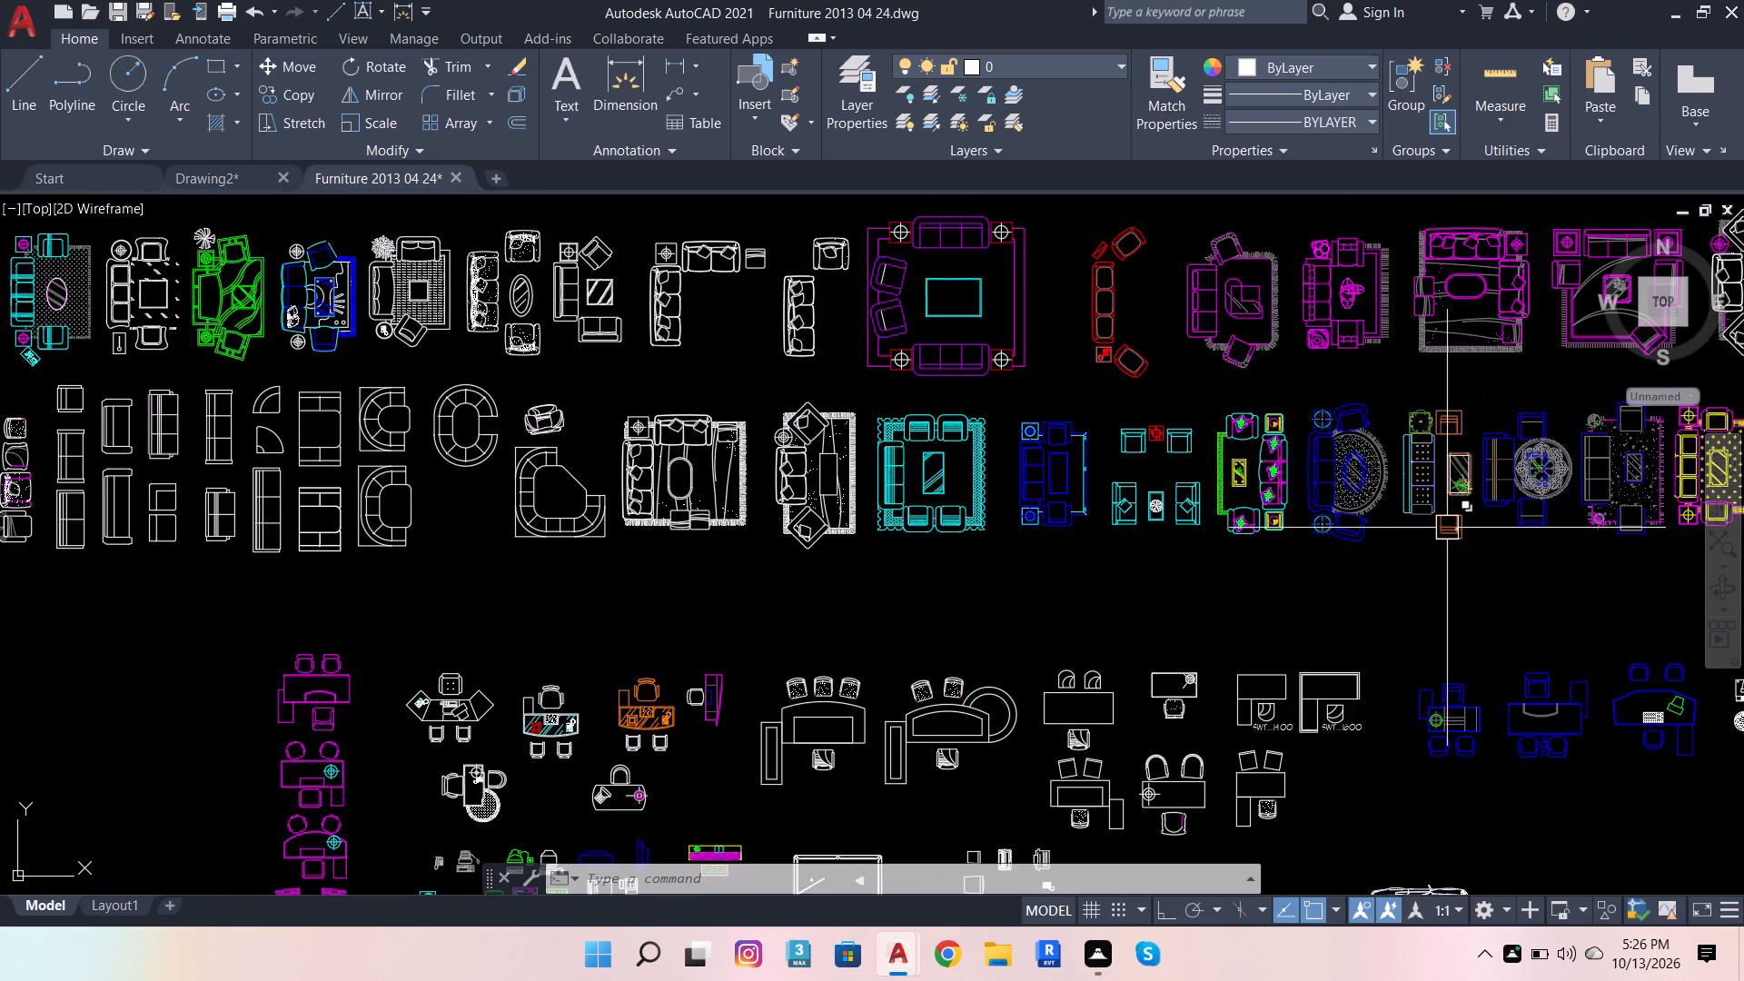
scroll(1447, 528, up, 2)
scroll(821, 636, down, 2)
scroll(822, 530, down, 2)
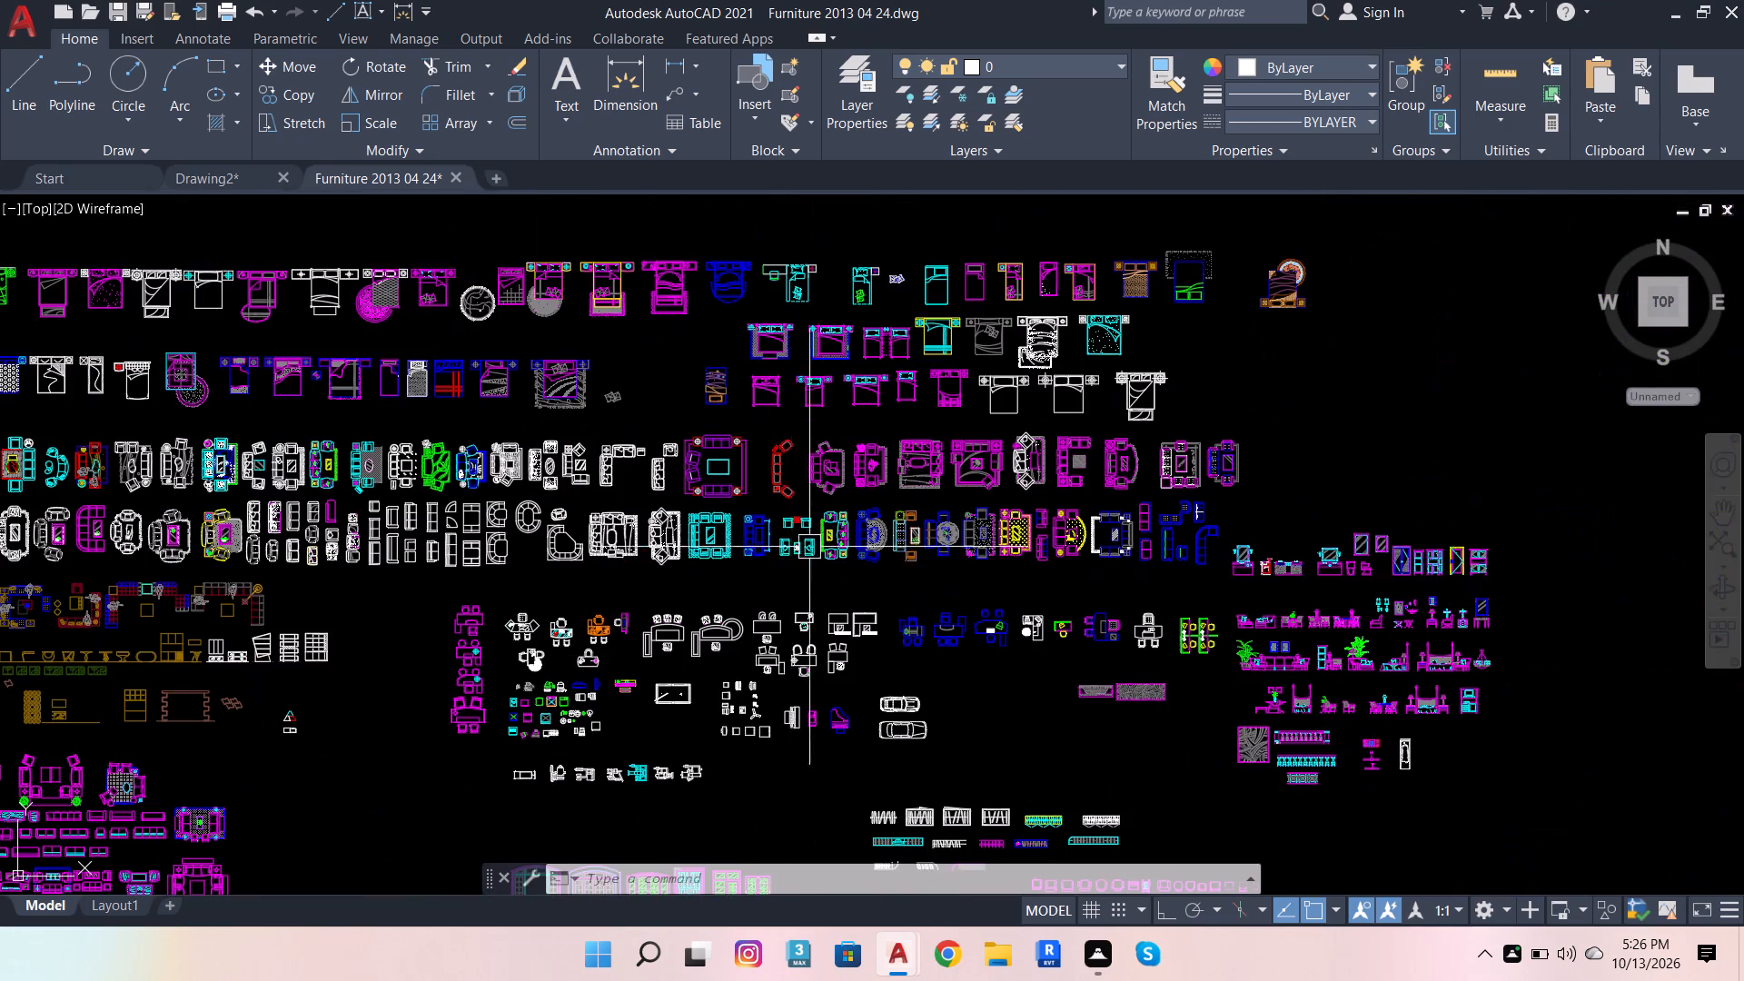
scroll(1307, 514, up, 1)
scroll(1199, 542, up, 2)
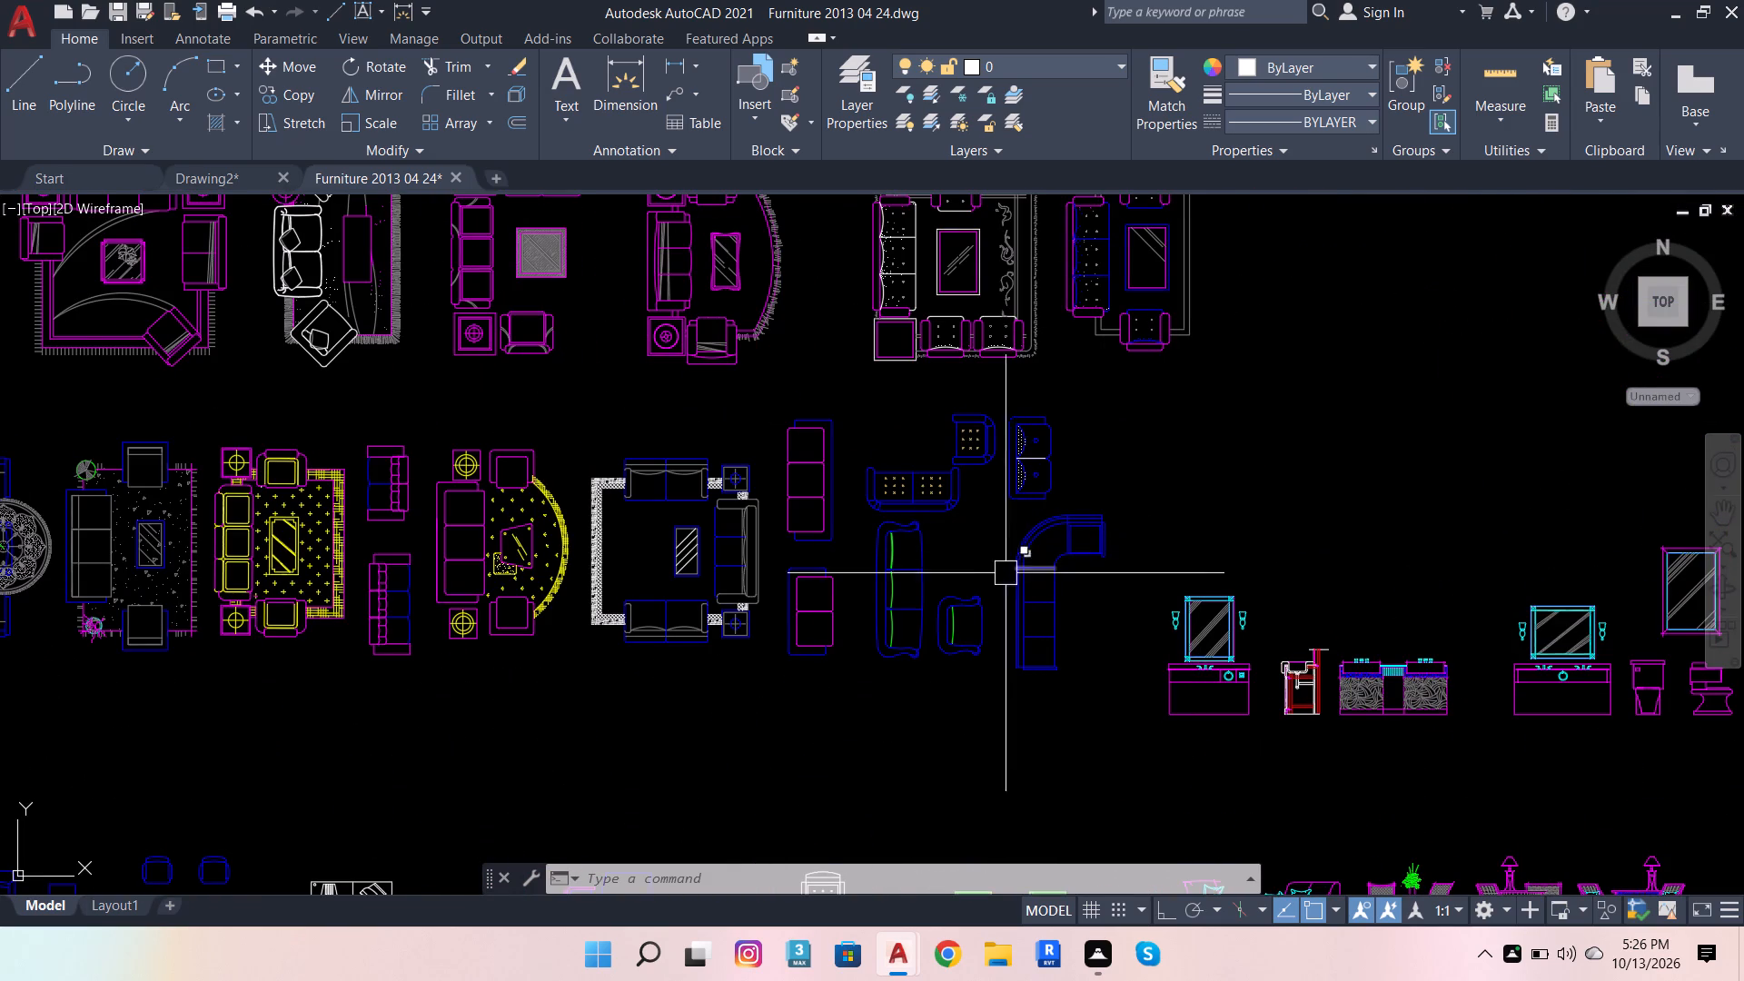
scroll(1116, 591, down, 1)
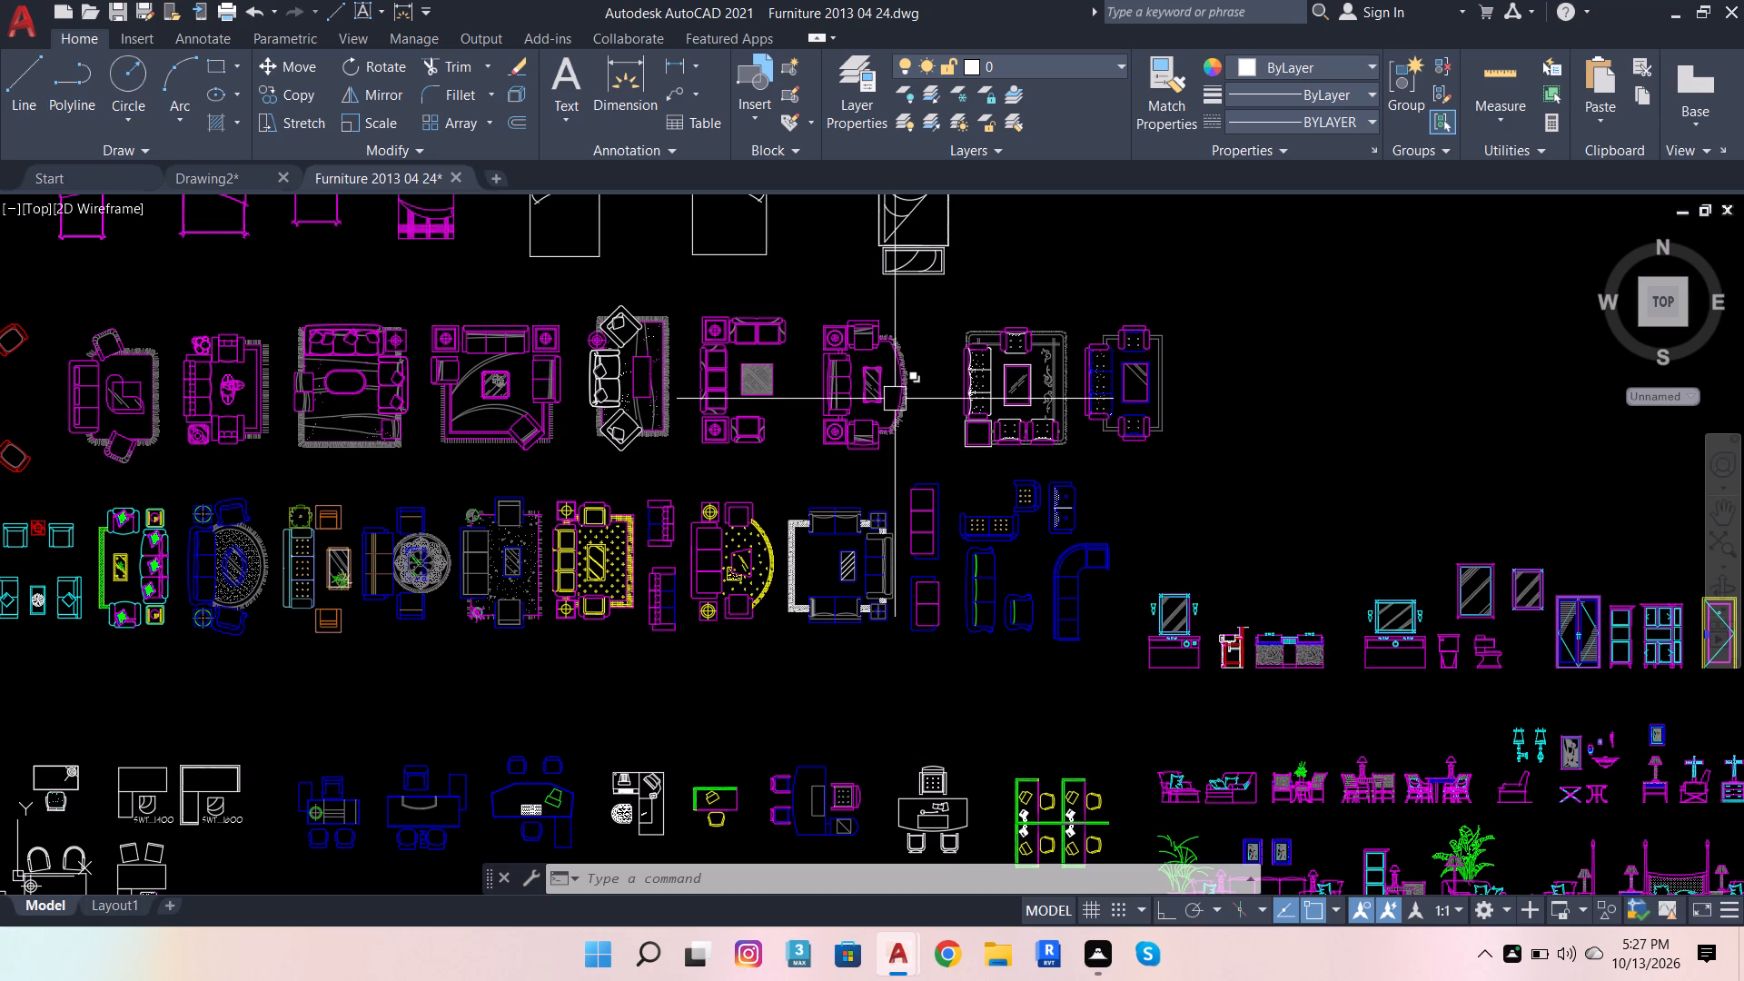
scroll(884, 541, down, 1)
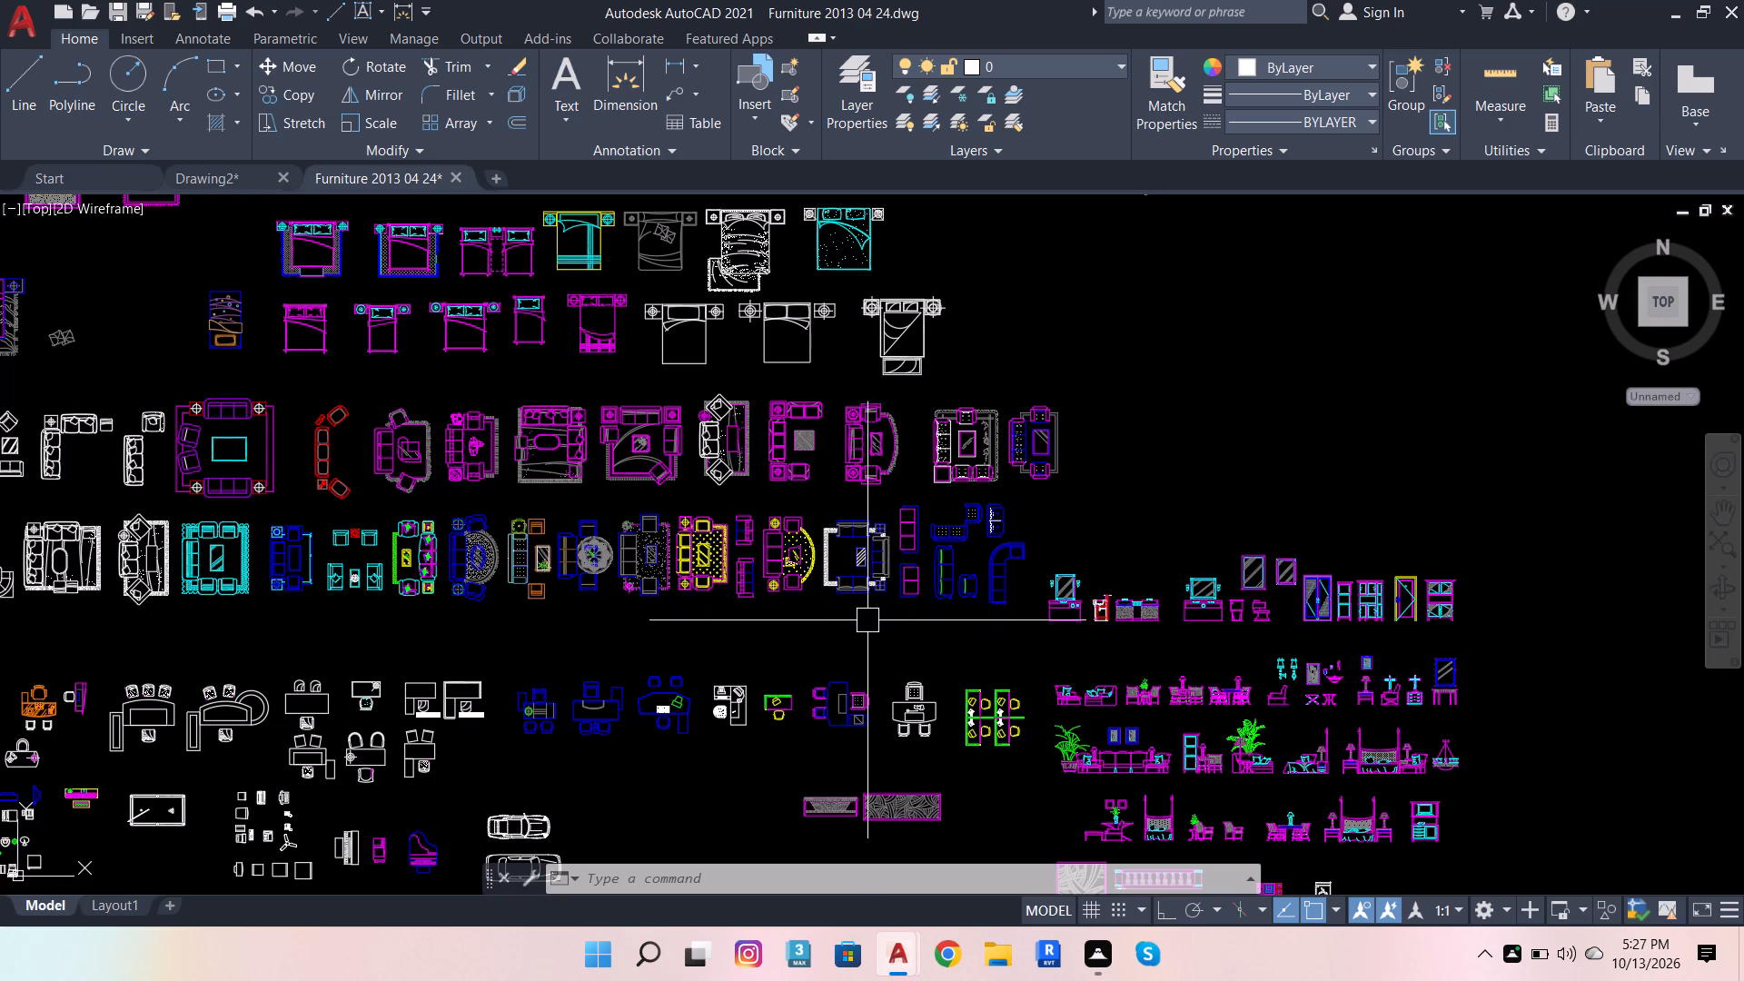
scroll(804, 548, down, 2)
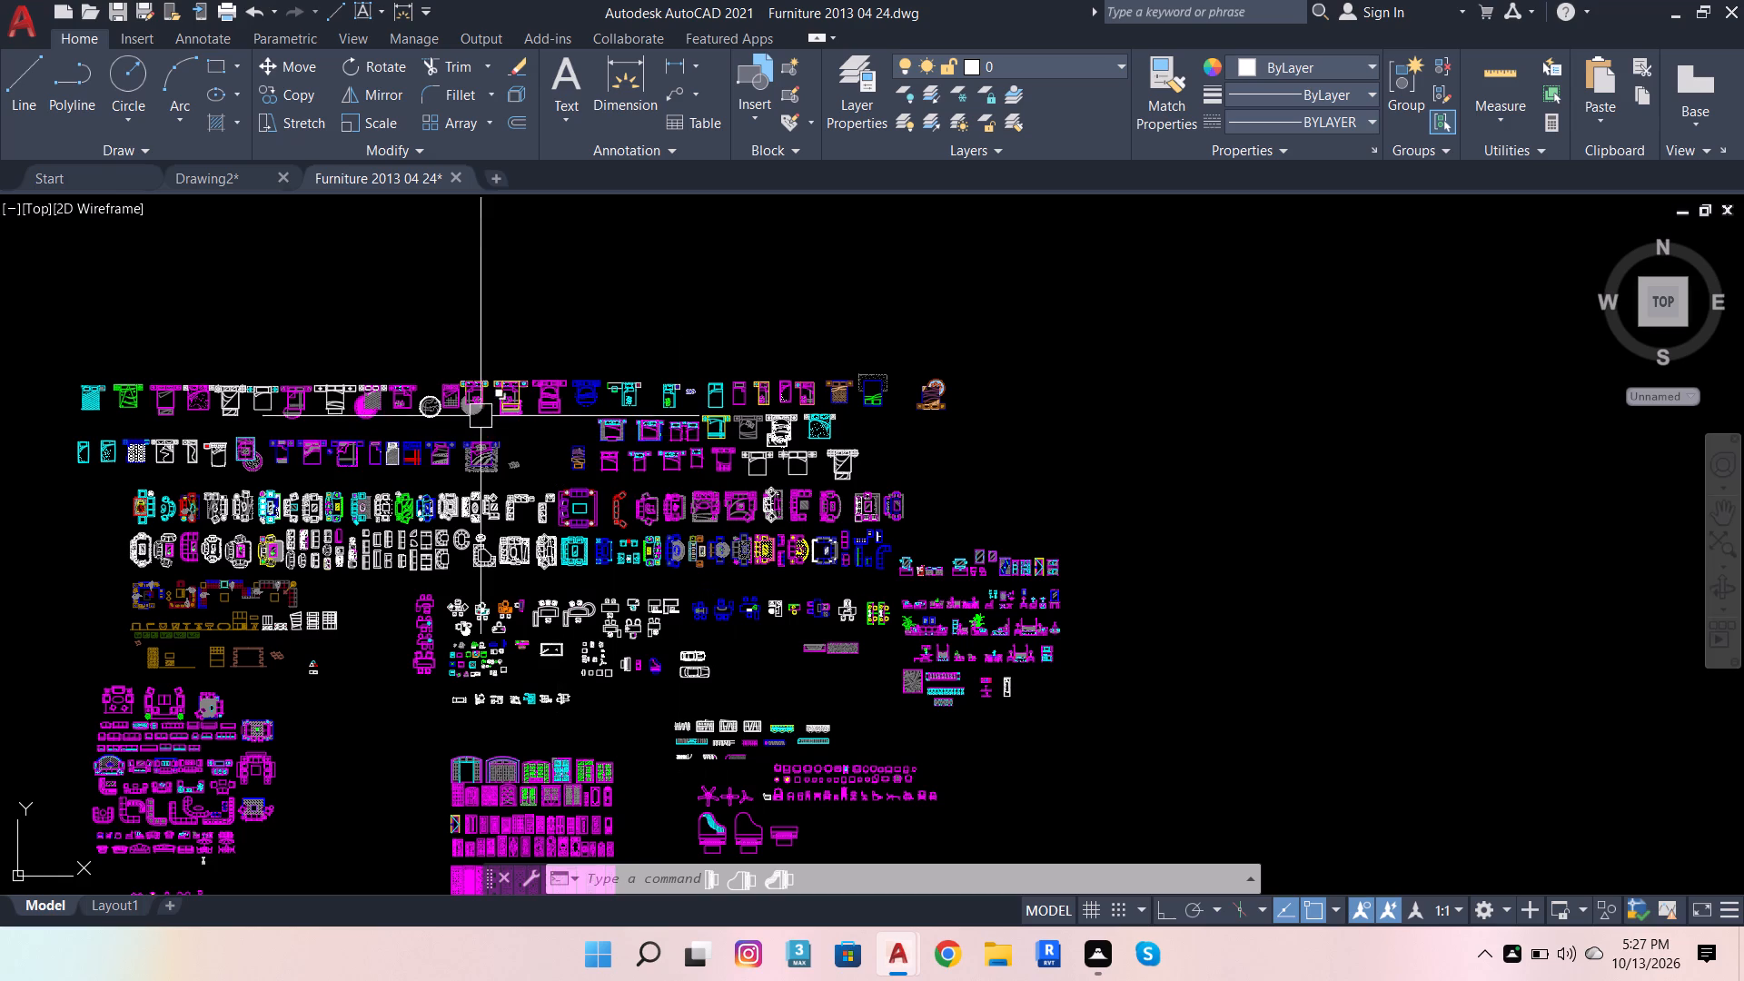
Copy the white L-shaped sofa set with side table from the furniture drawing into Drawing2, placing it above the floor plan.
scroll(424, 557, up, 1)
scroll(490, 511, up, 3)
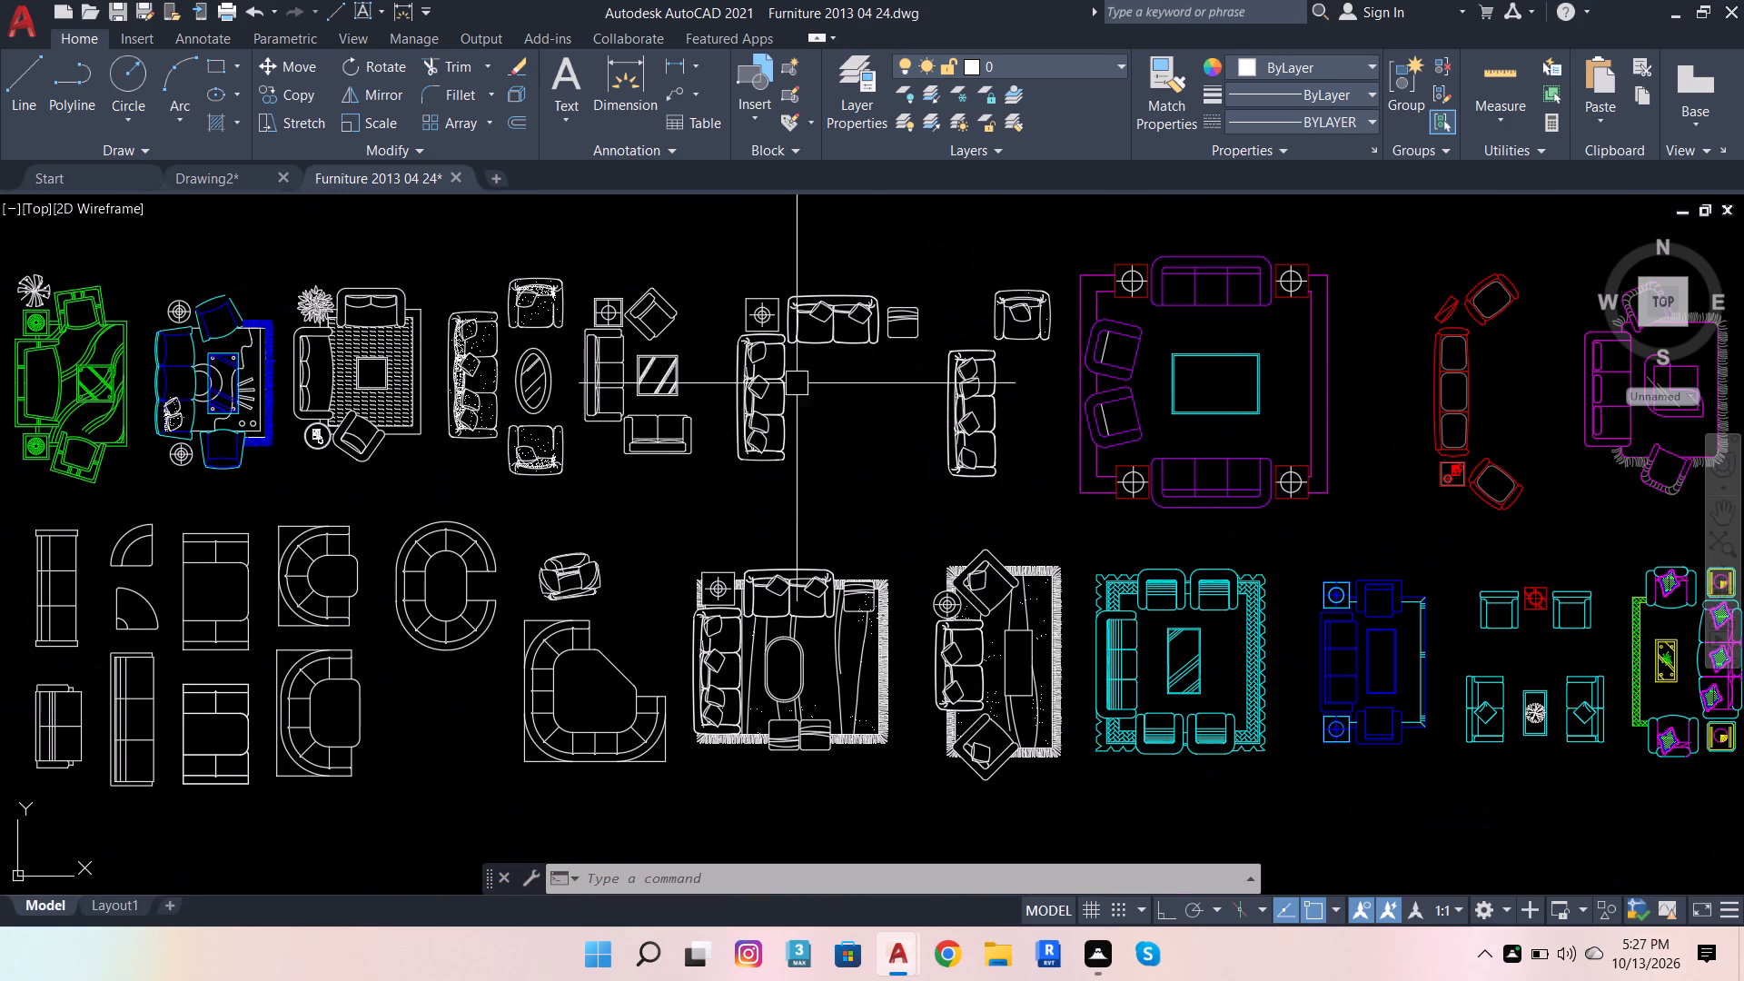
click(713, 280)
click(924, 481)
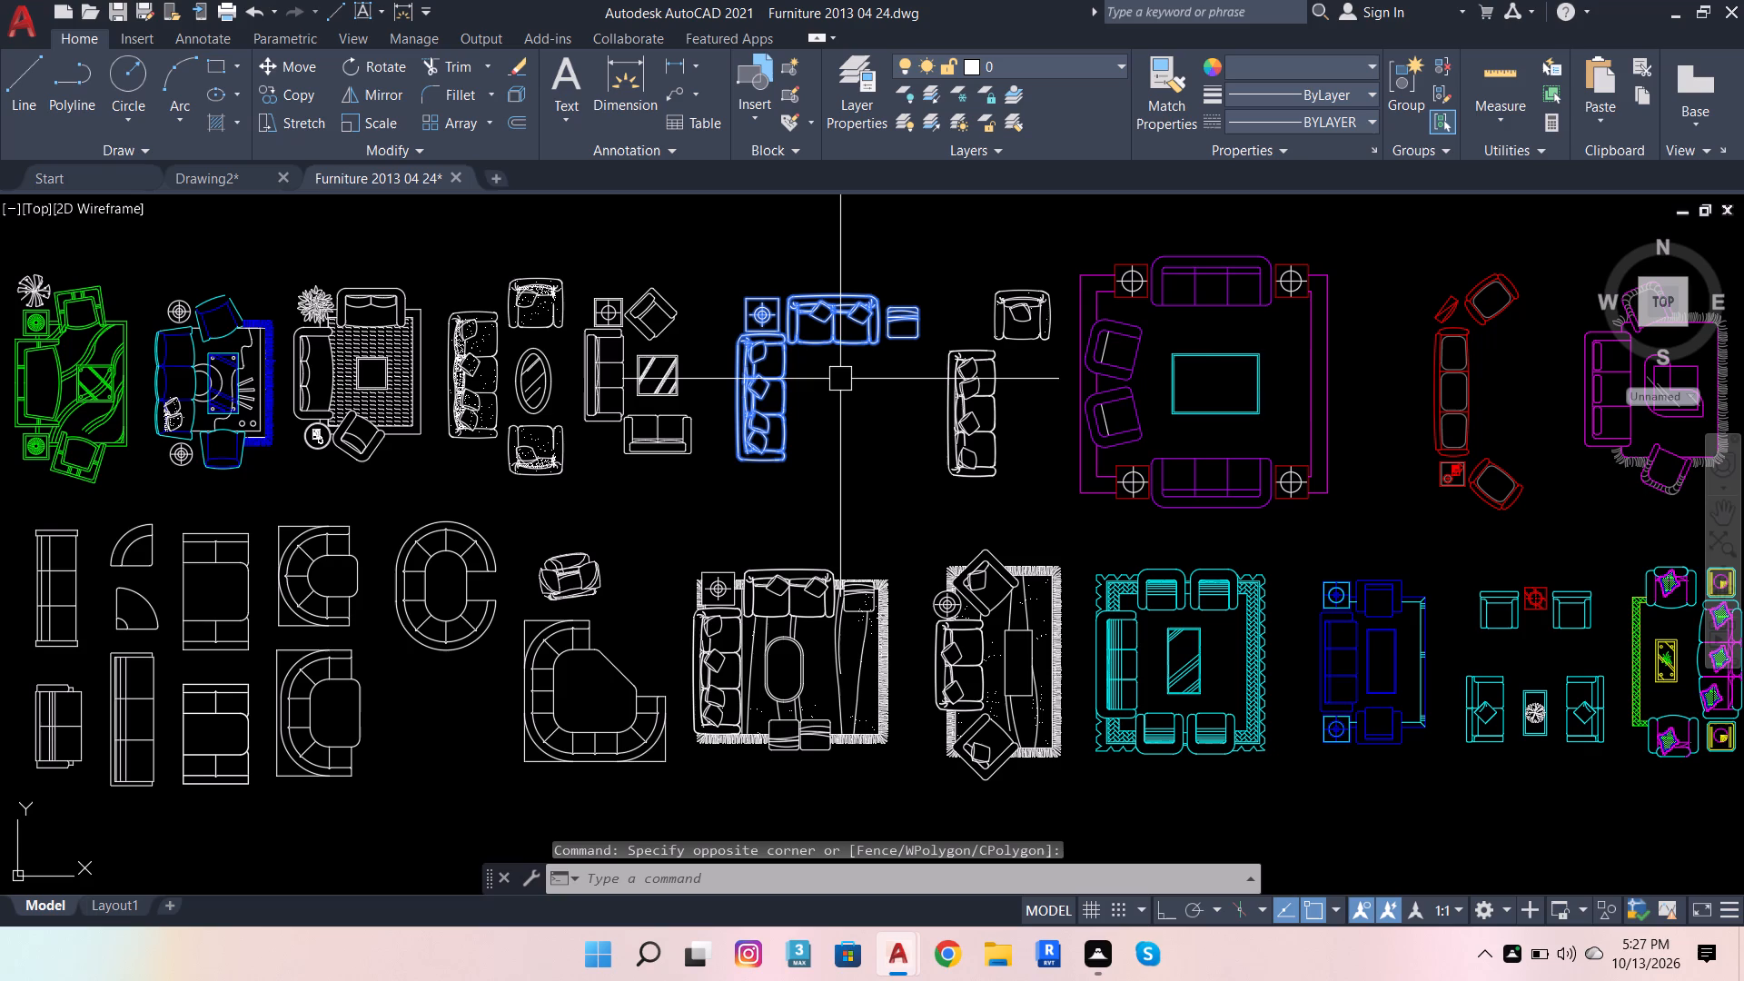
key(ctrl+c)
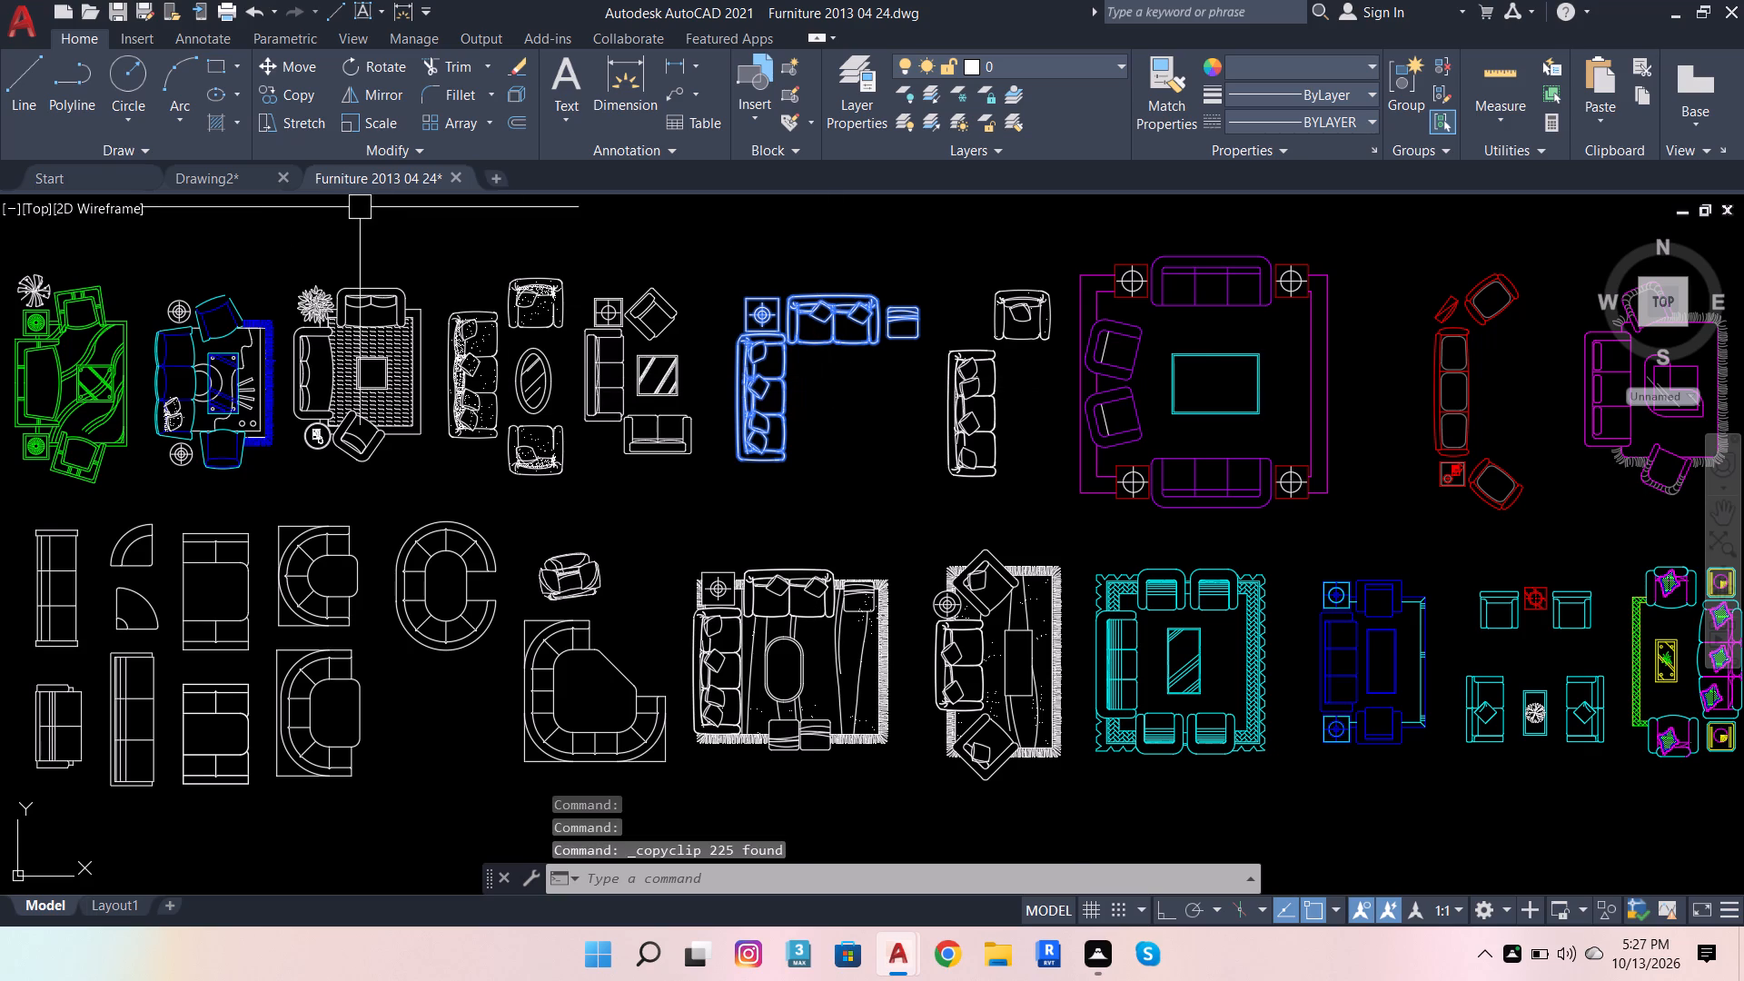
click(214, 182)
scroll(871, 651, down, 5)
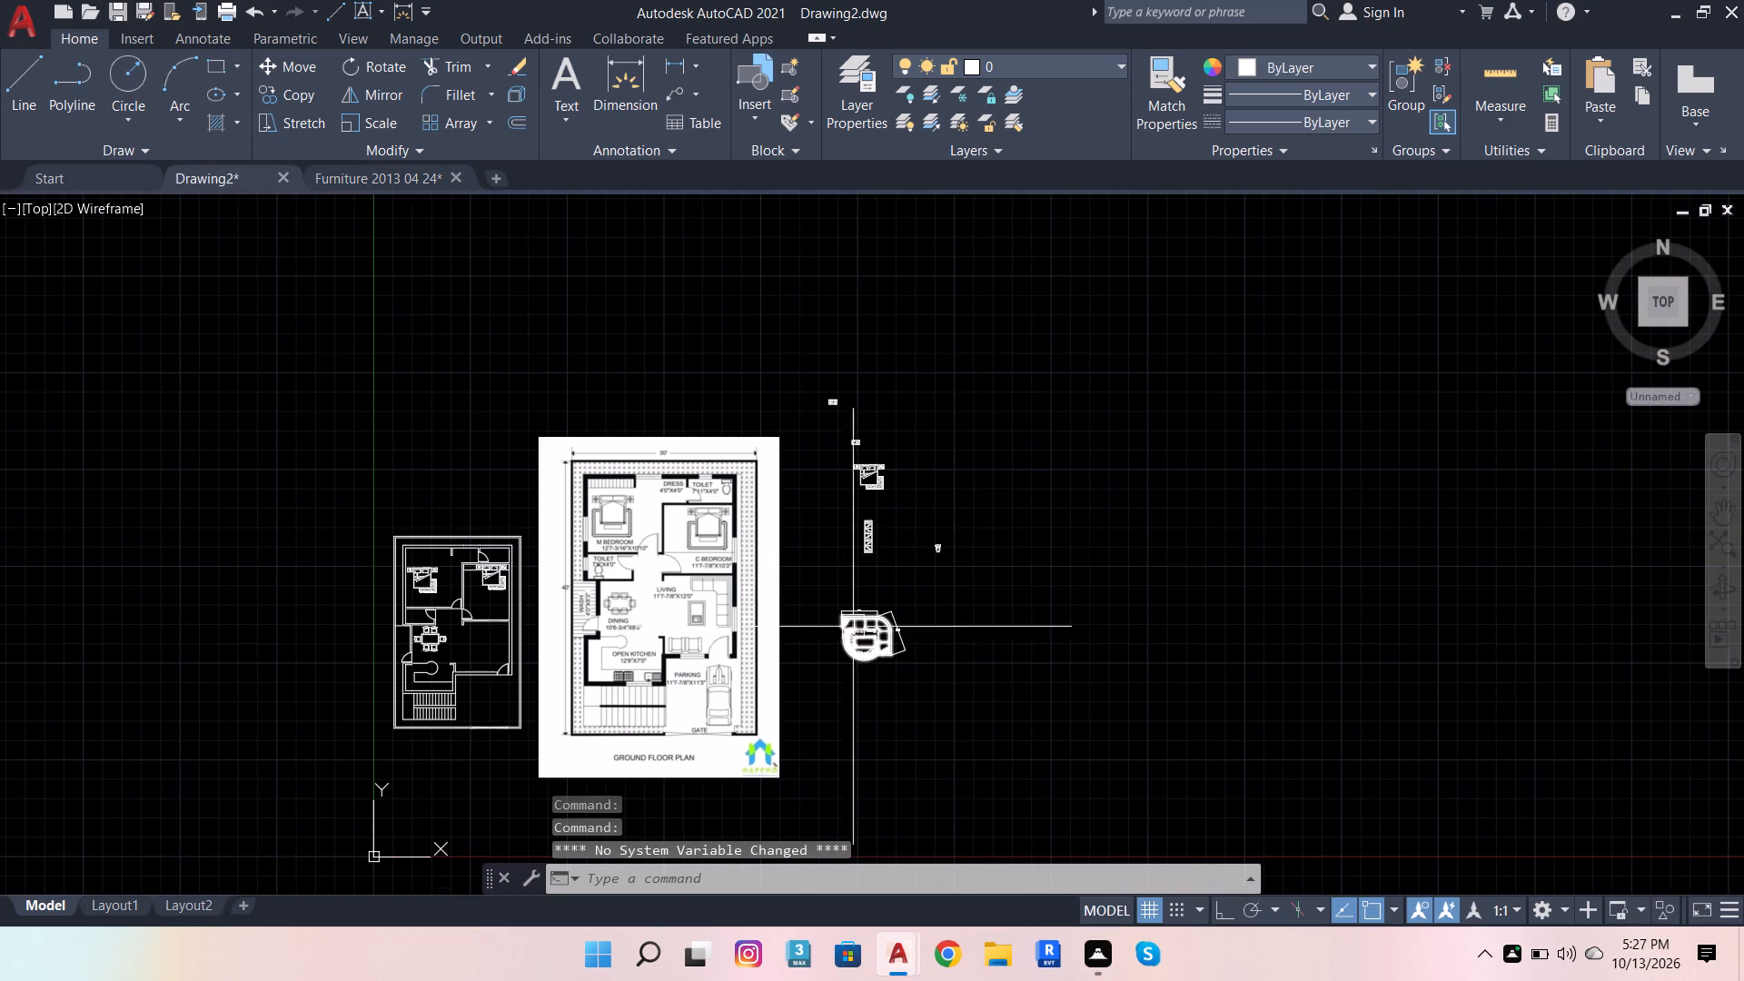
key(ctrl+v)
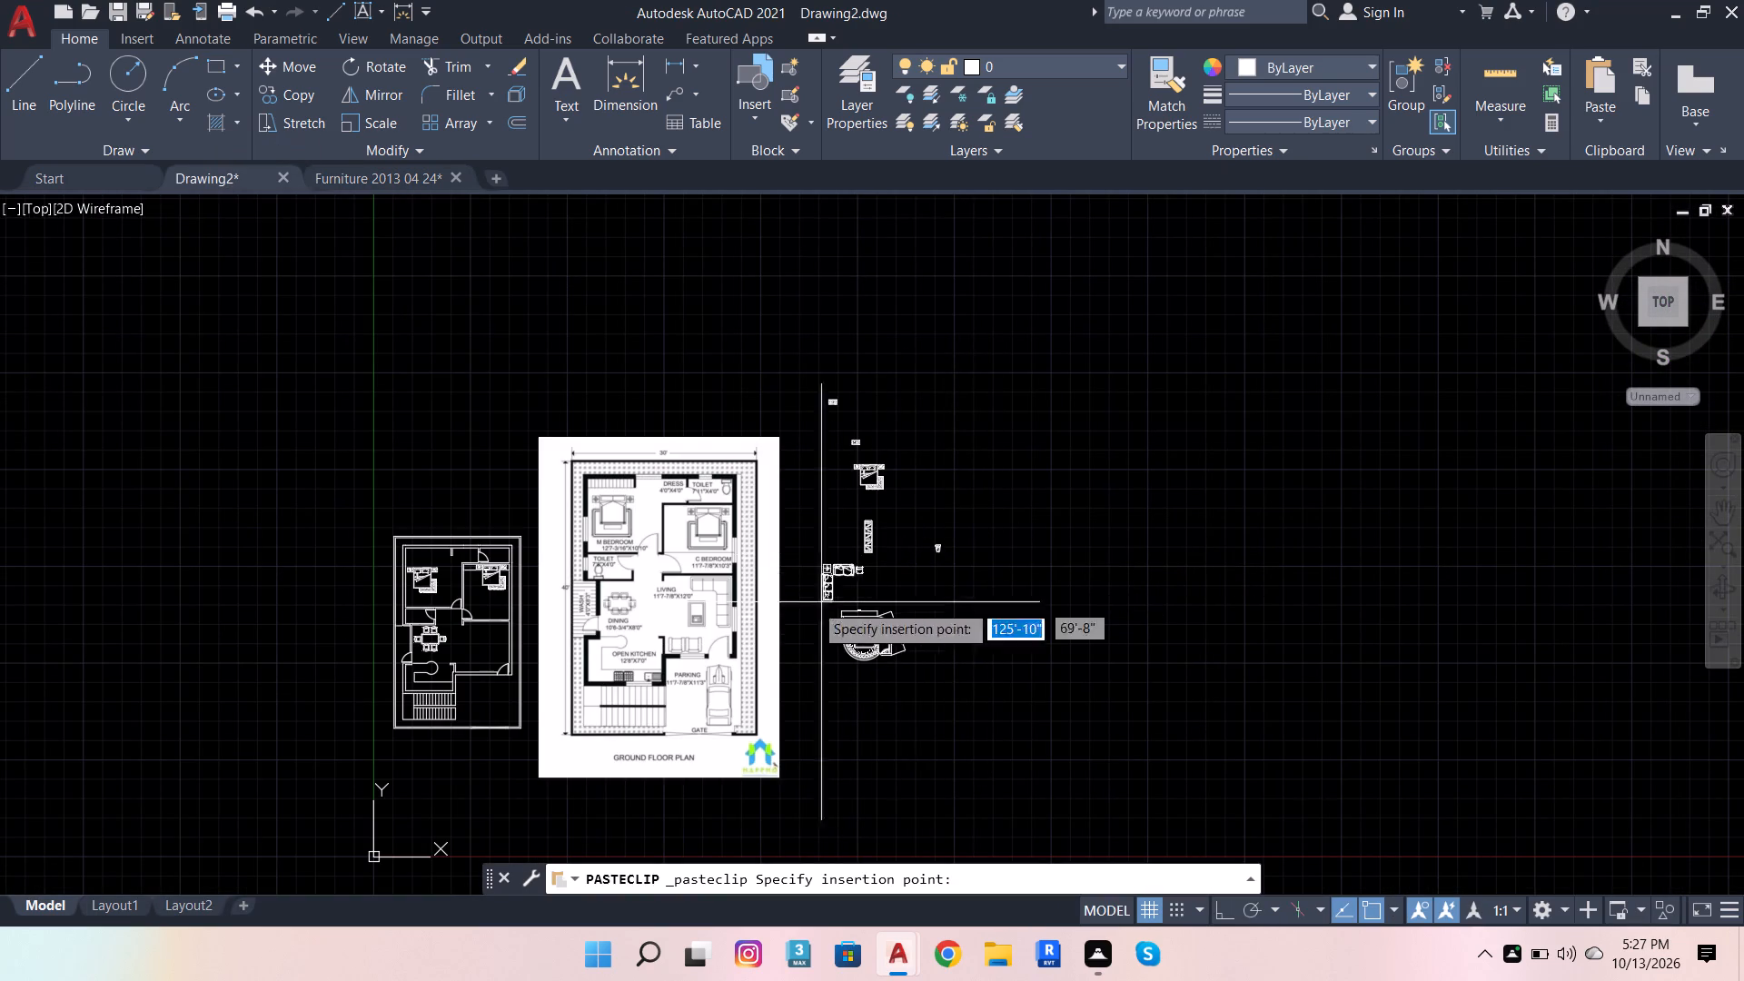
scroll(414, 667, up, 4)
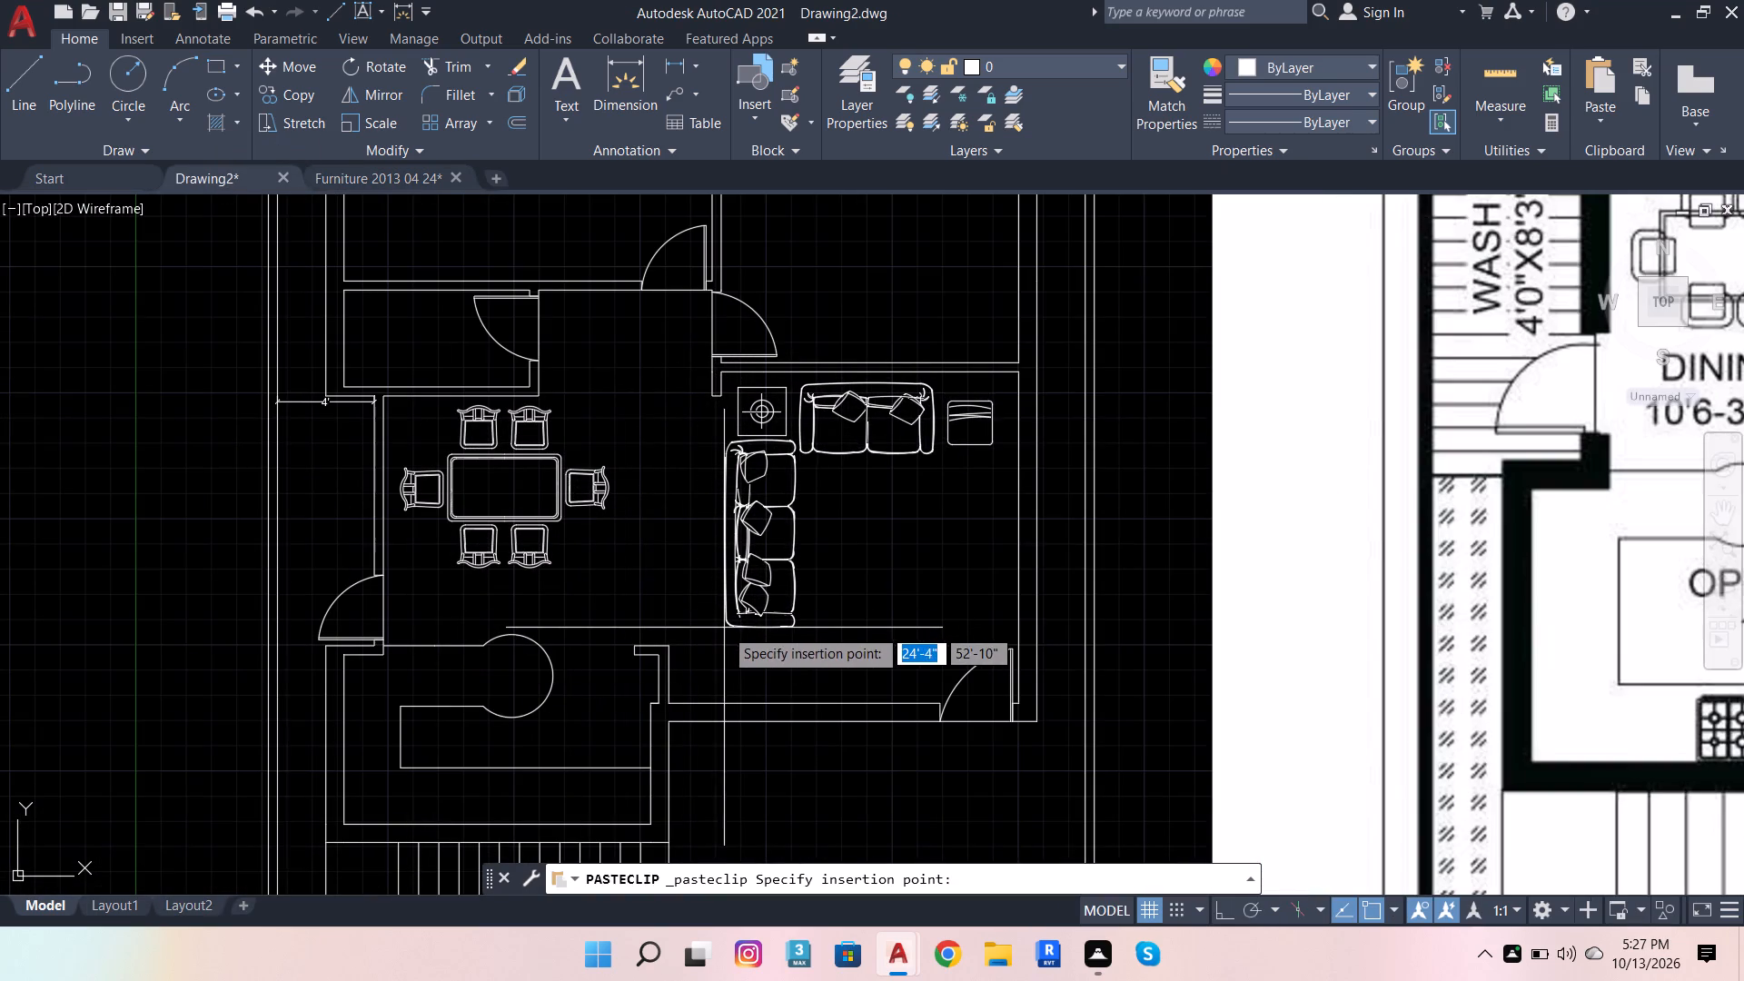
scroll(703, 641, down, 4)
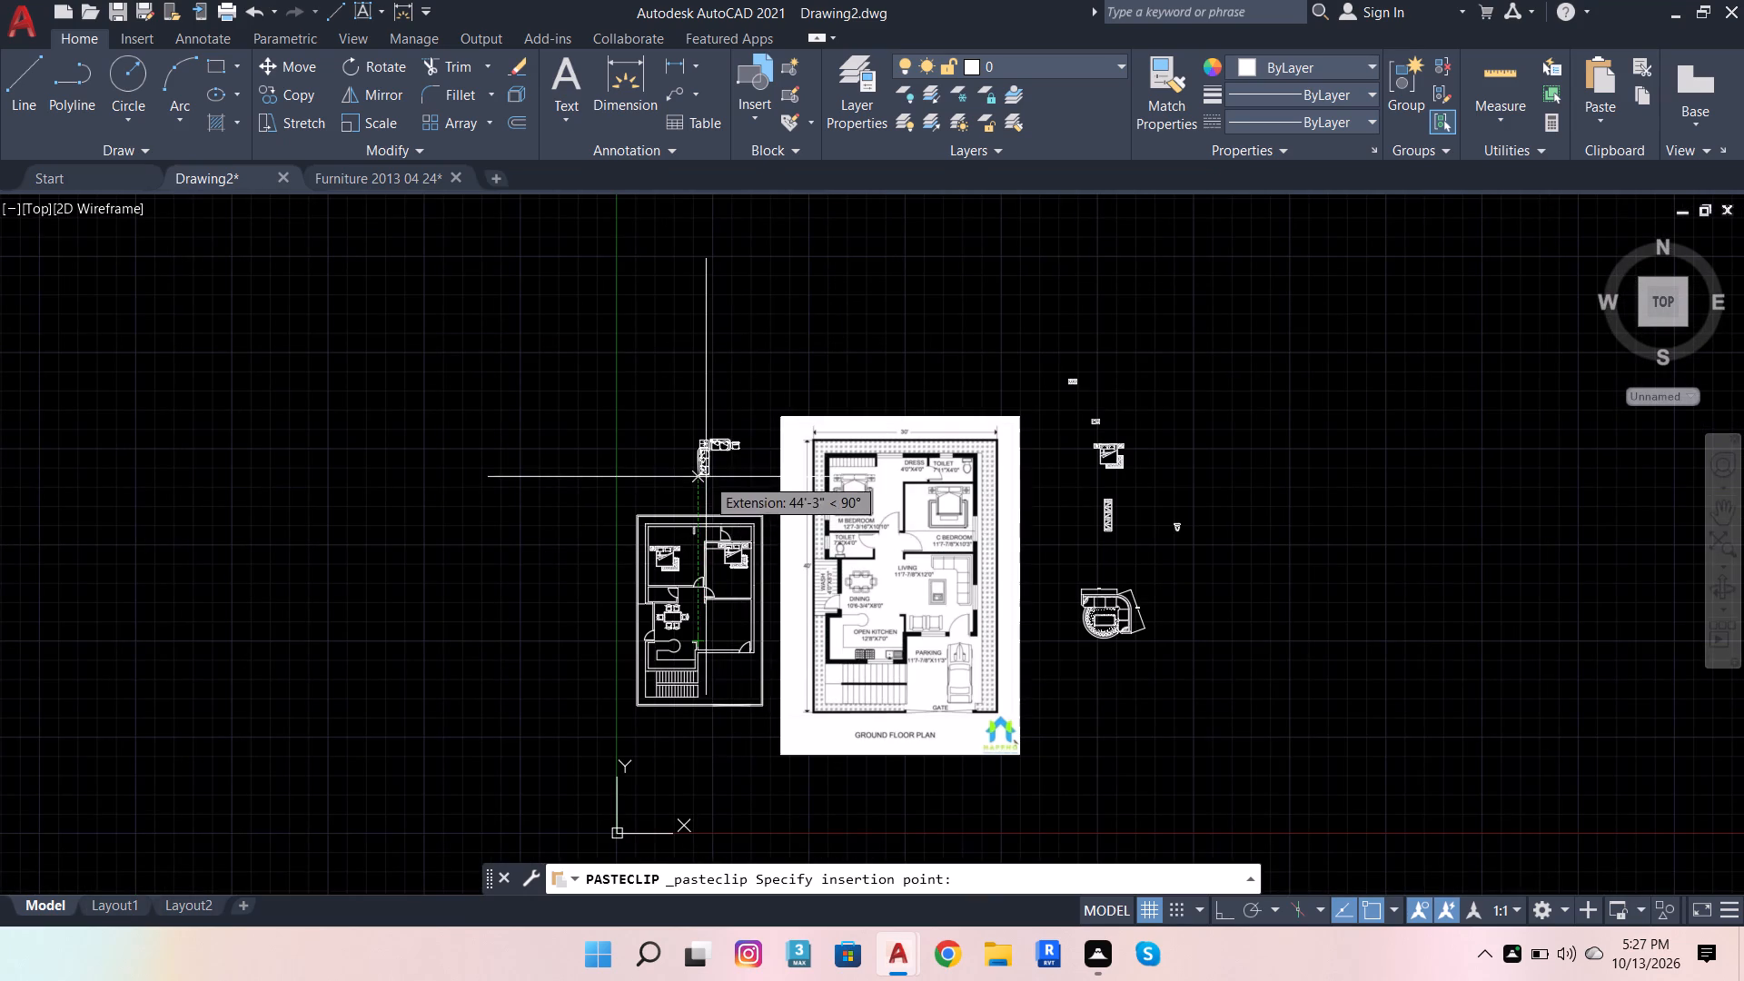
click(706, 477)
Mirror the pasted L-shaped sofa set about a vertical line with Ortho on, erasing the source objects.
scroll(707, 435, up, 4)
click(557, 404)
click(937, 745)
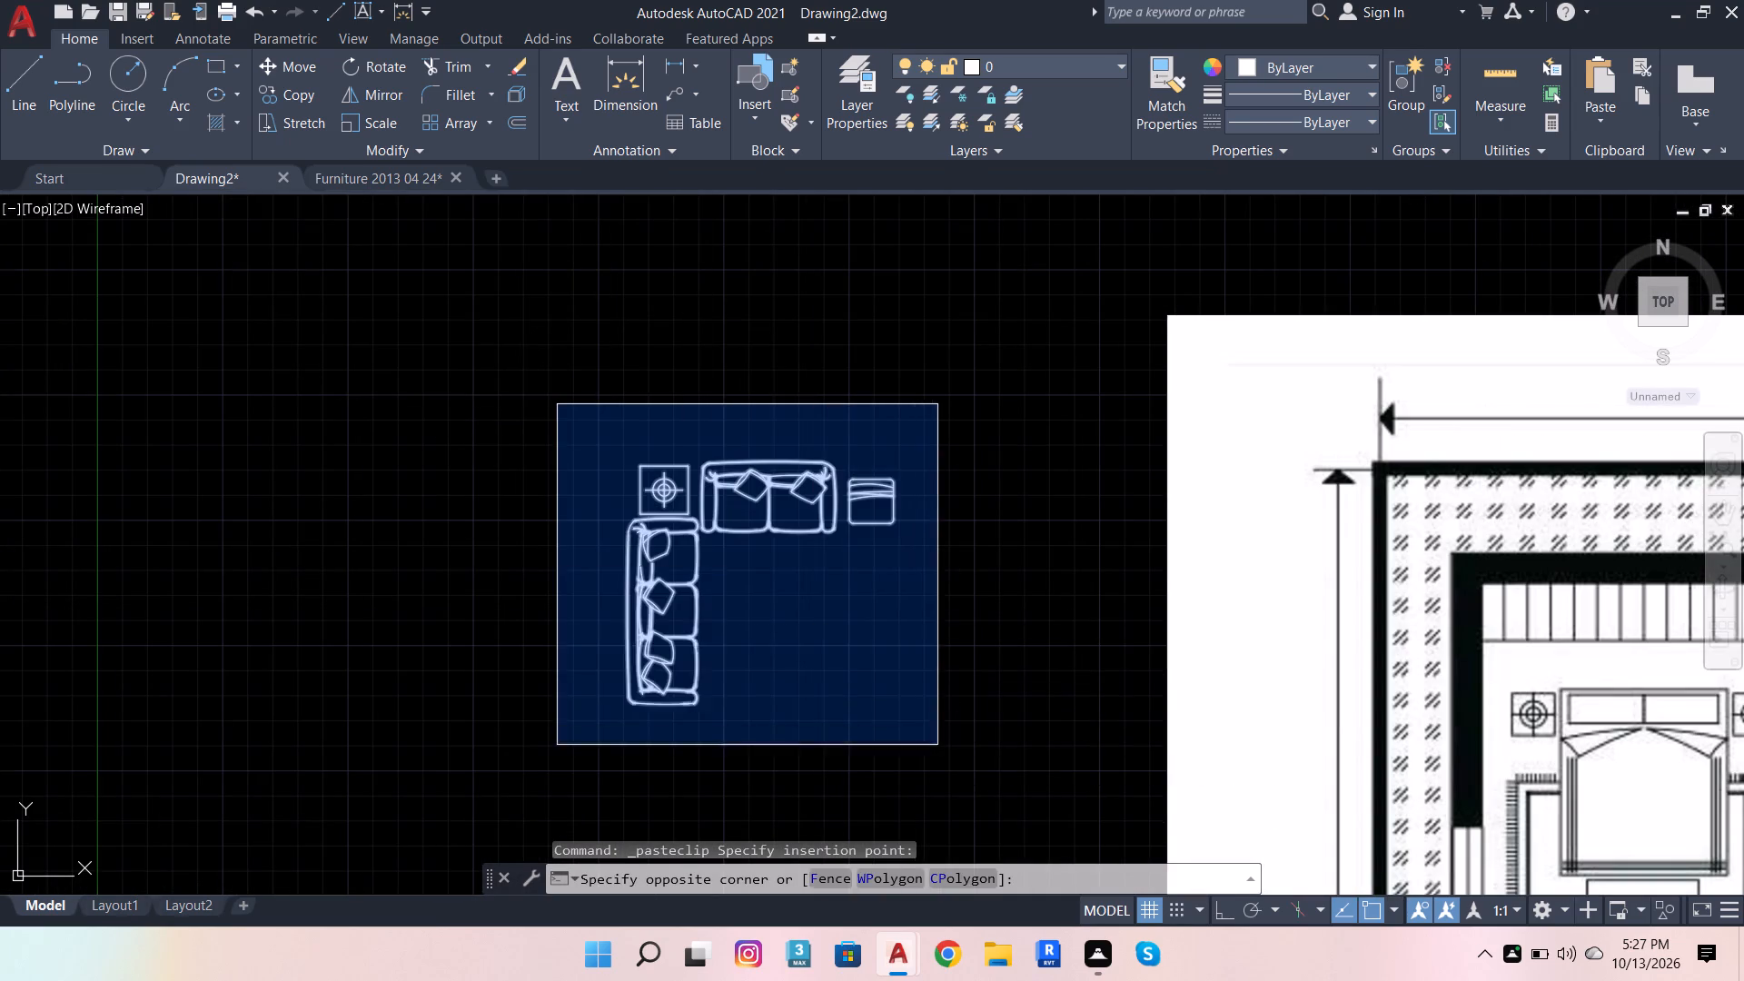
click(368, 90)
click(524, 505)
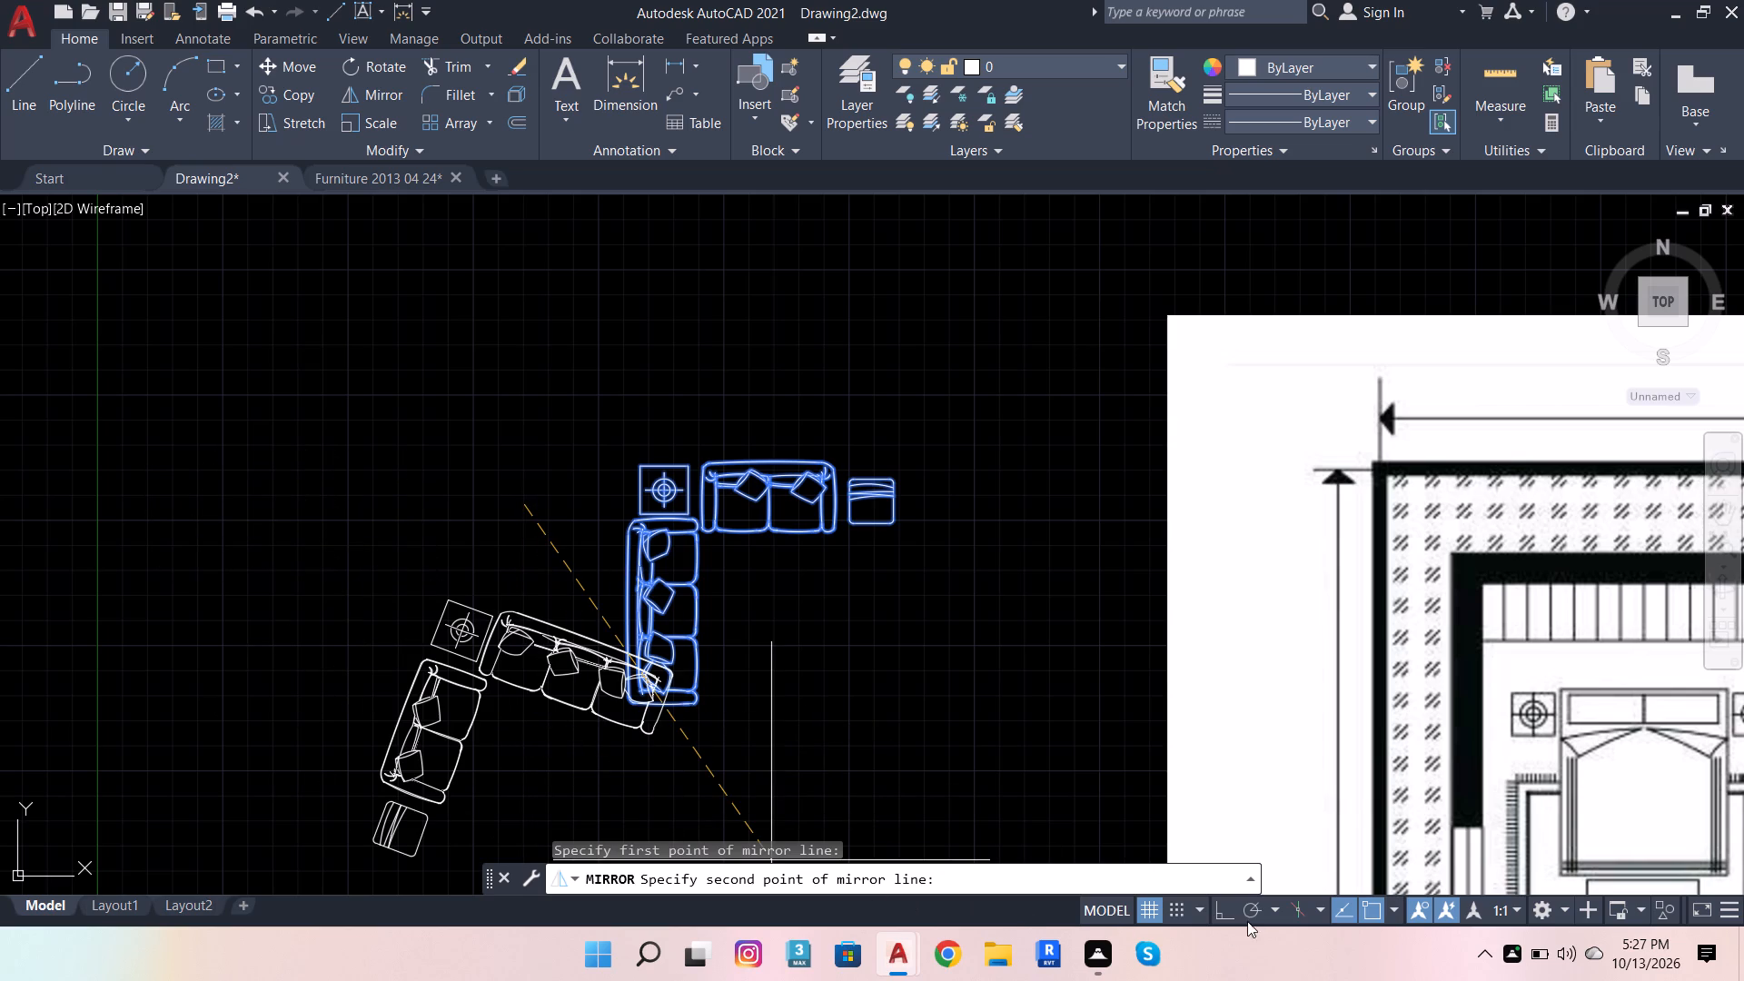
click(1217, 917)
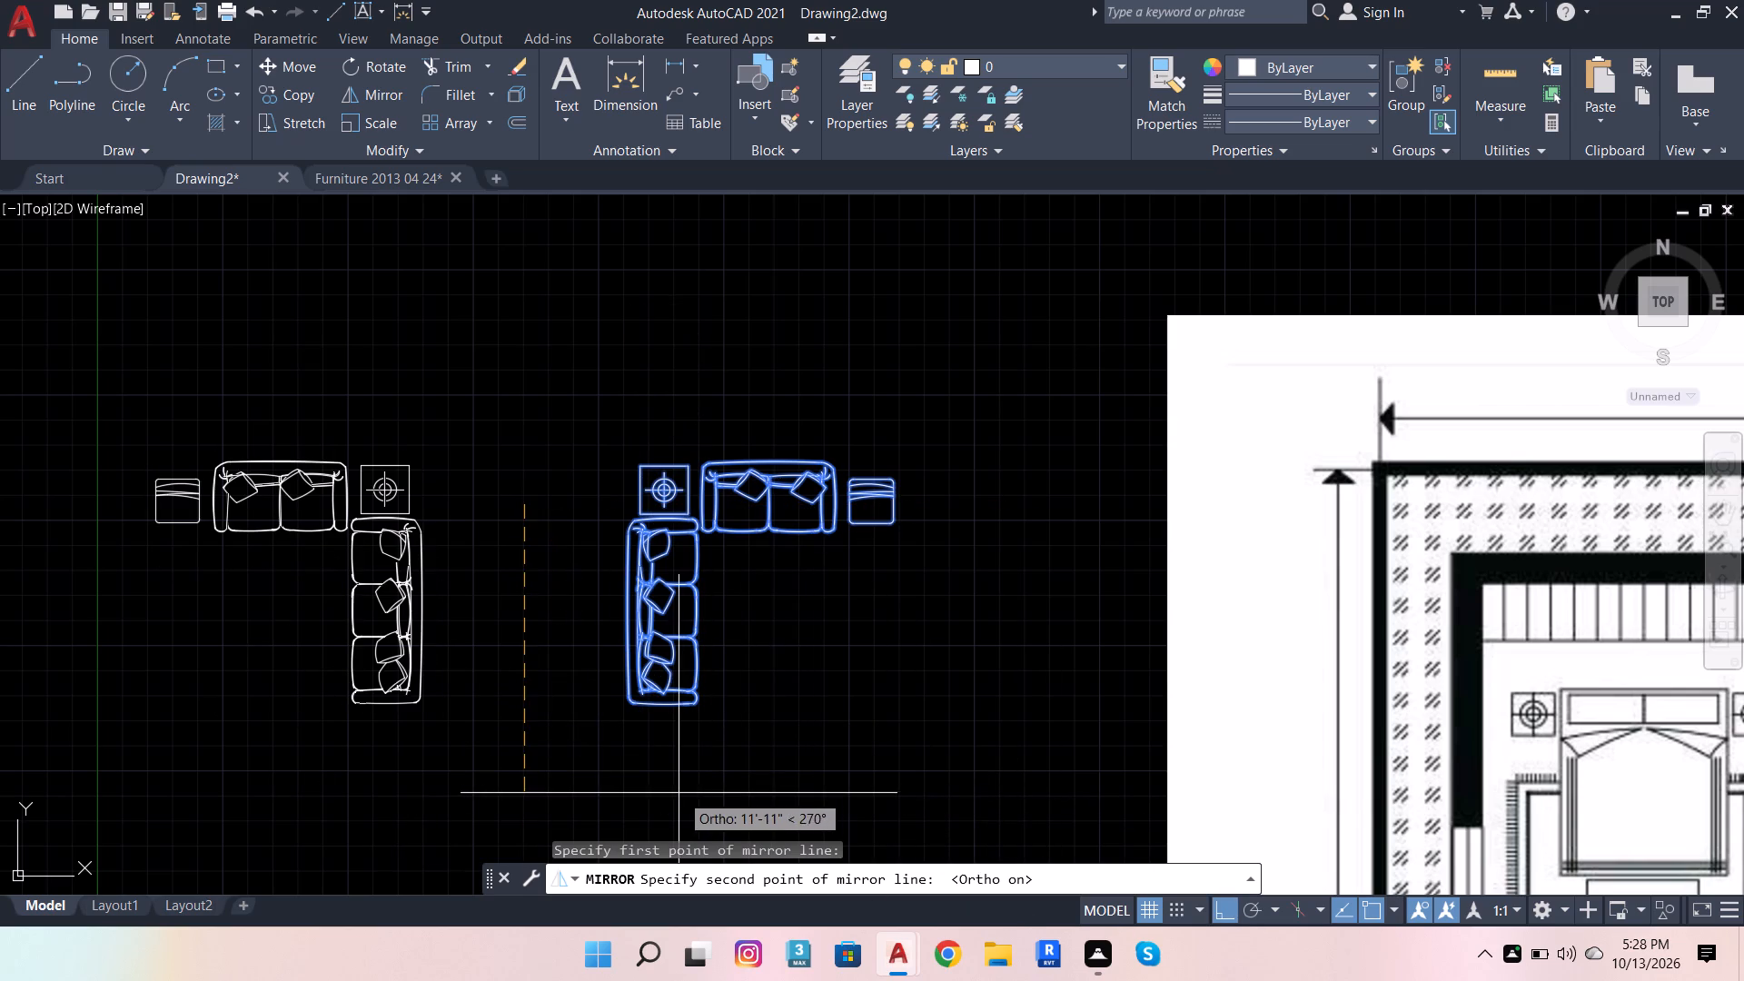
click(530, 798)
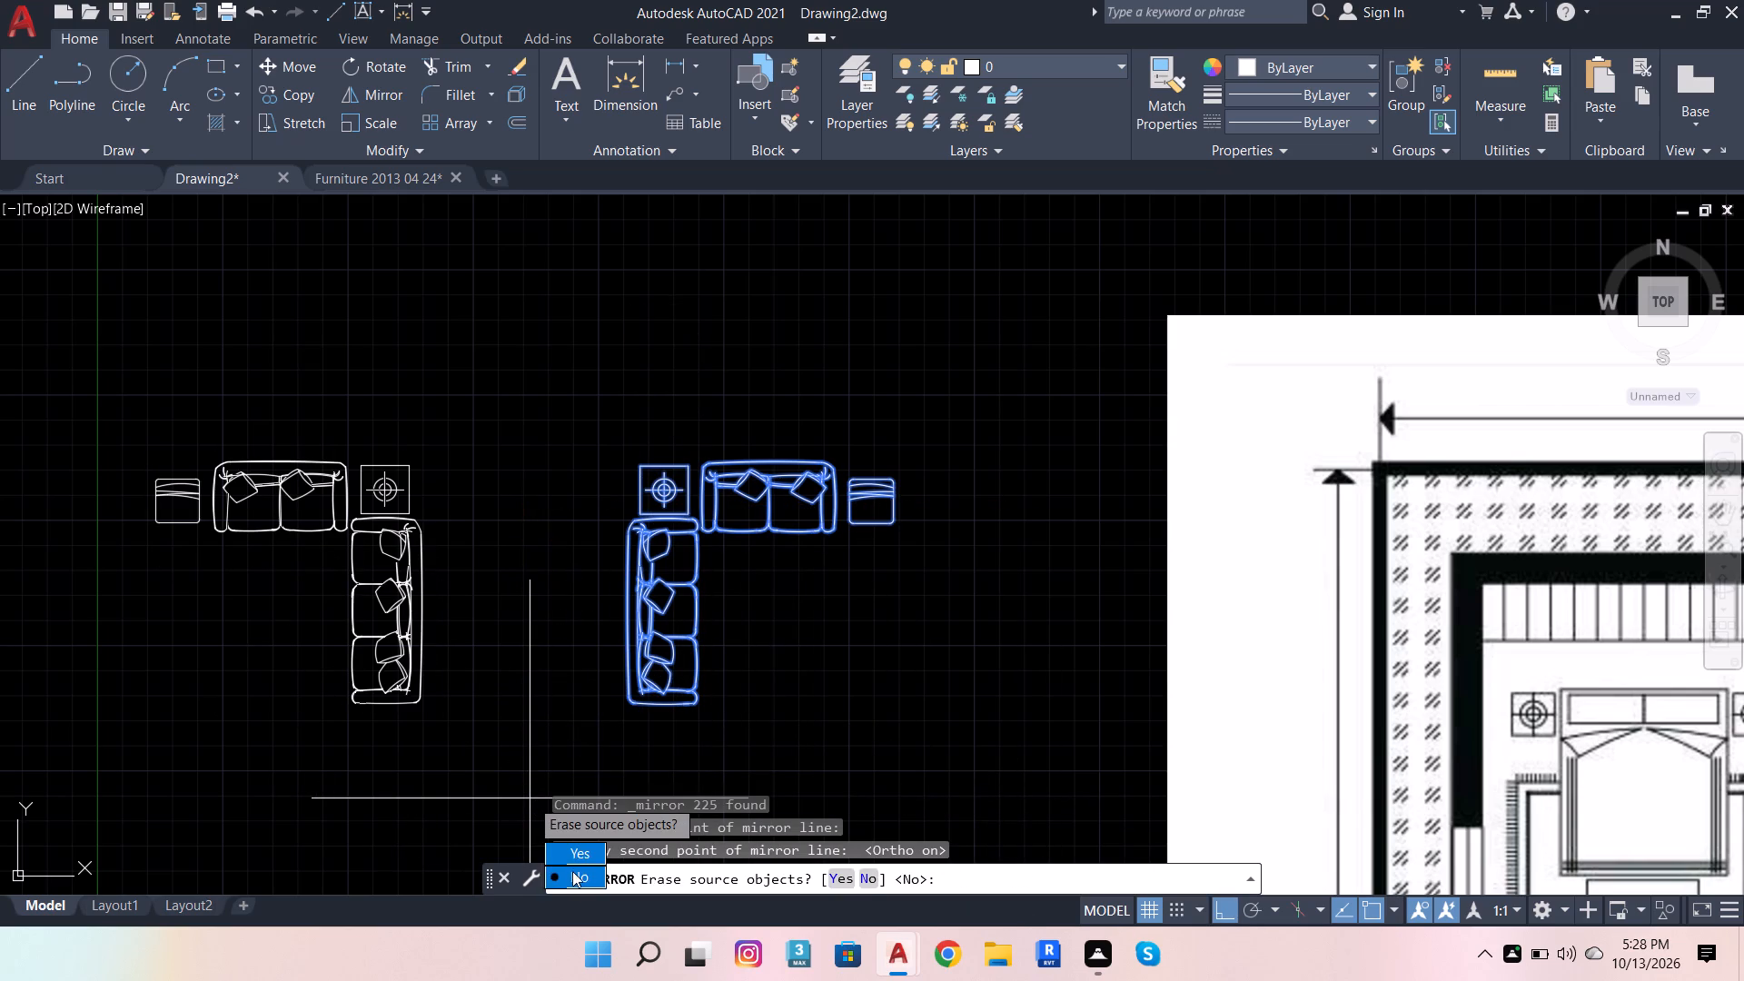
drag(586, 859, 530, 798)
Group all objects of the mirrored sofa set, including its side table and stool.
click(359, 539)
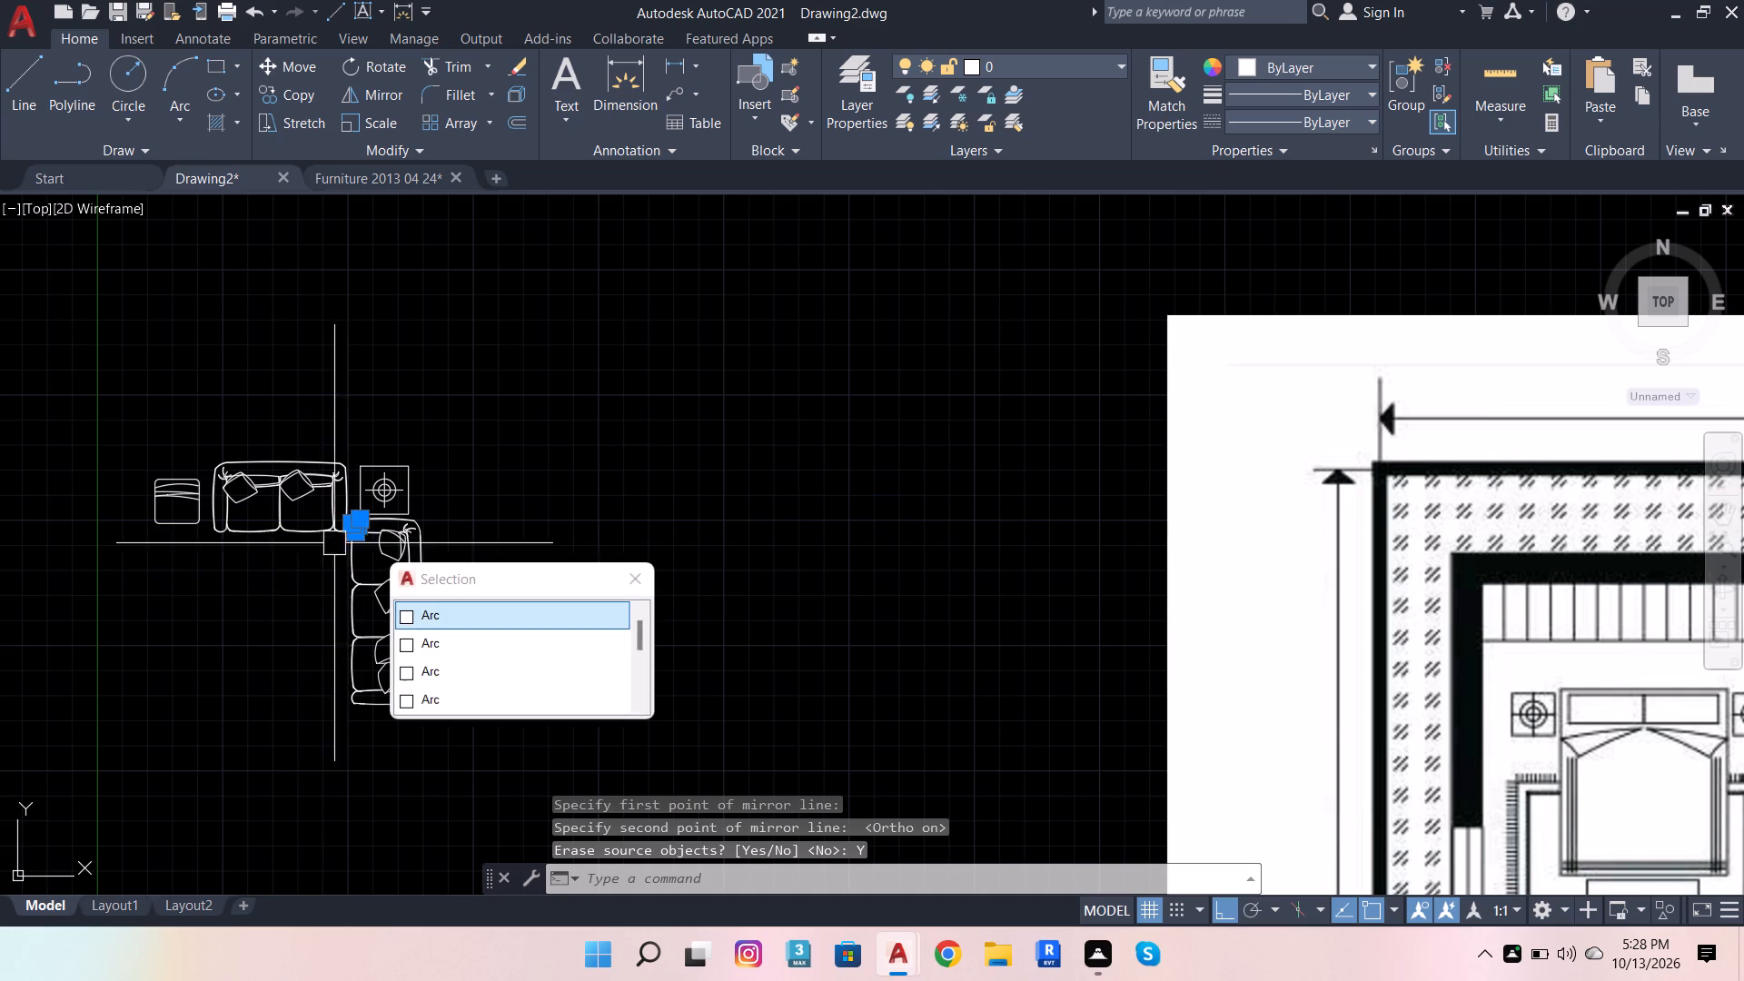
click(114, 418)
click(504, 725)
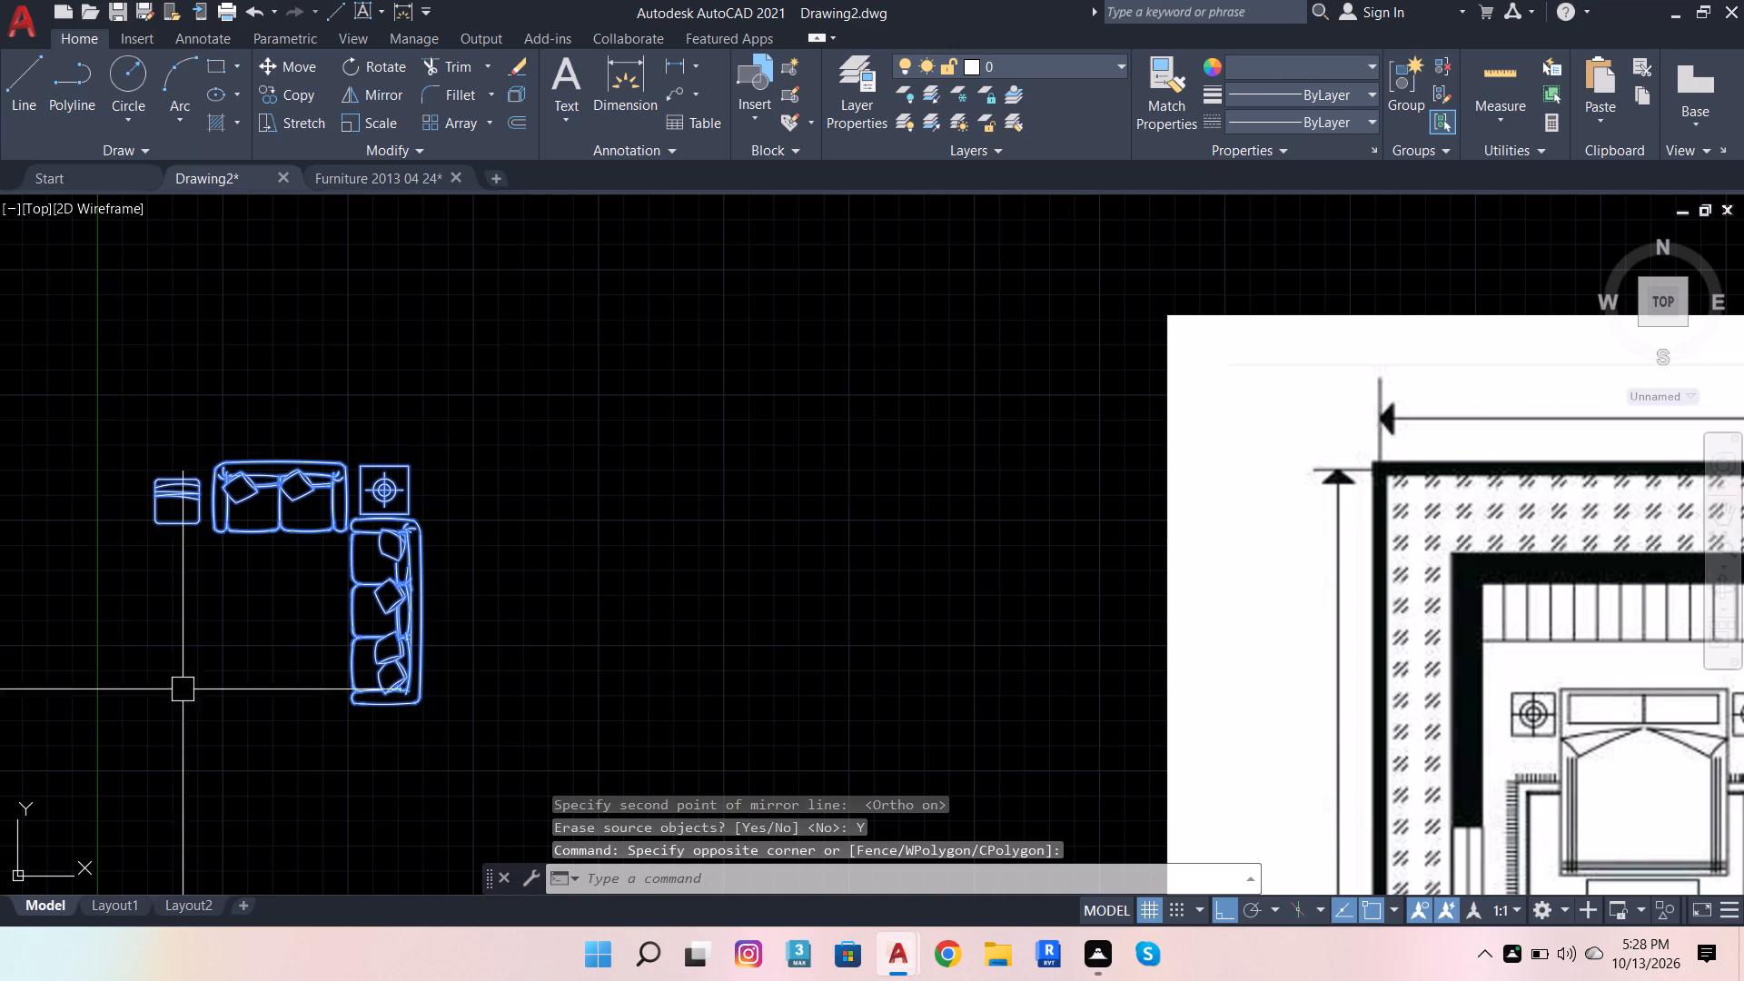
key(g)
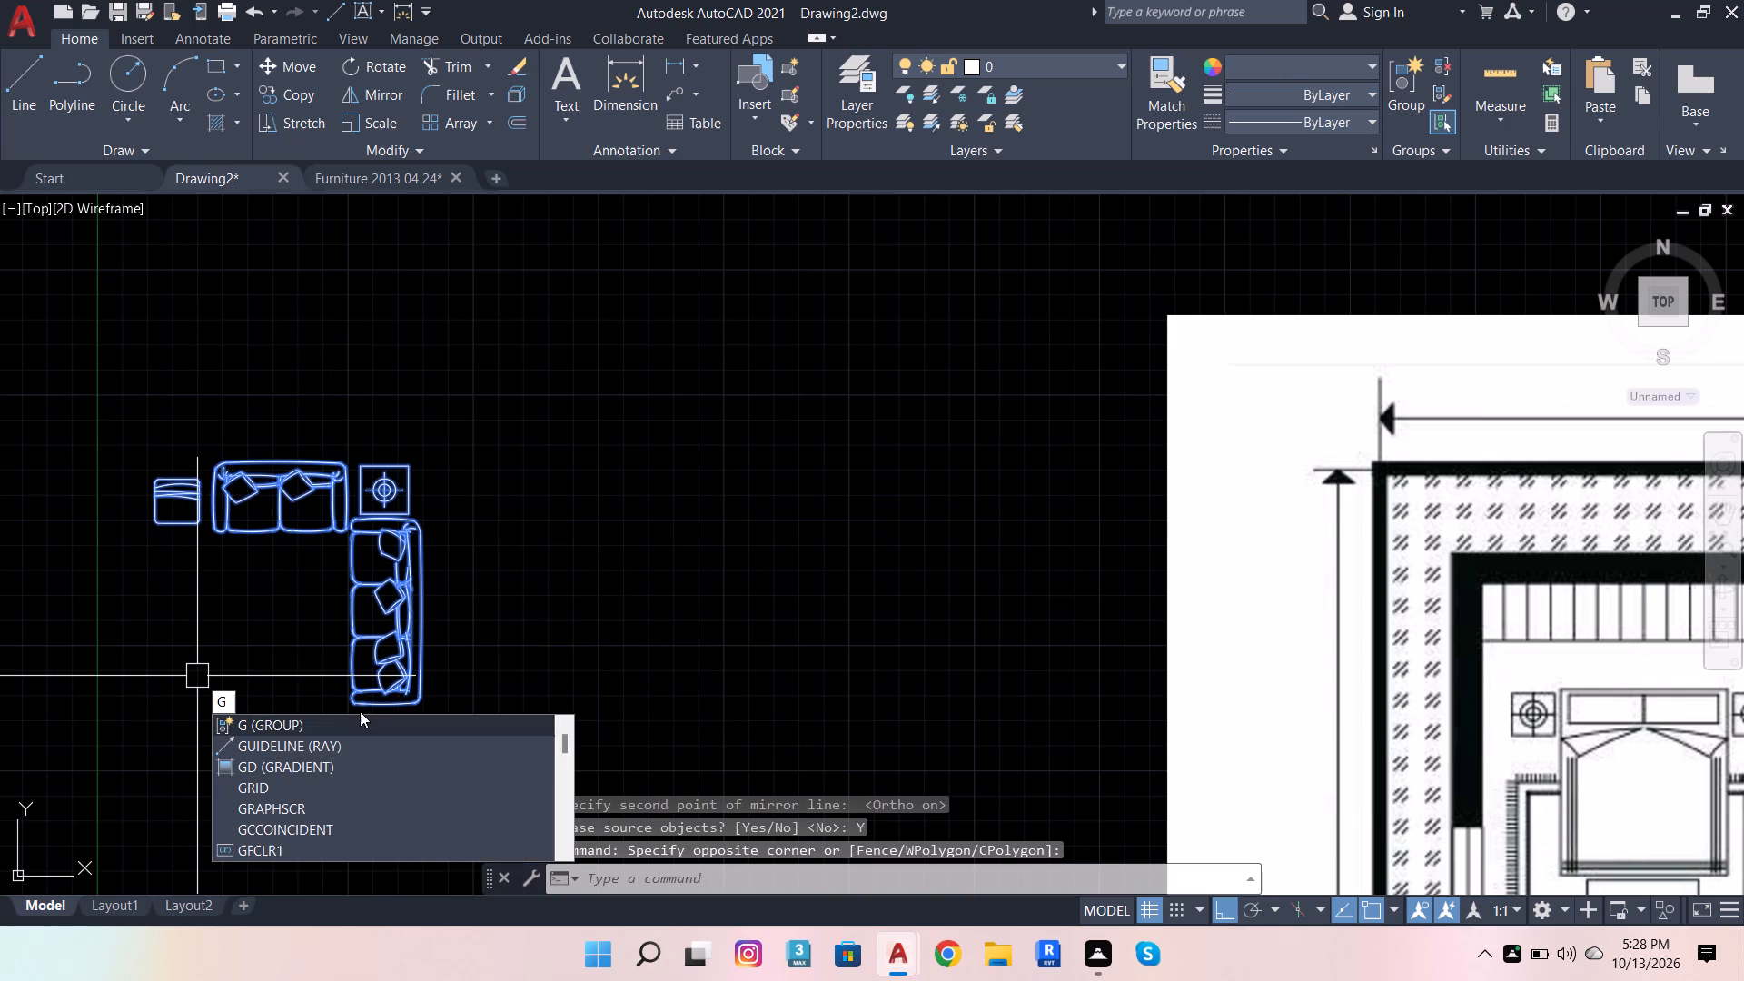
click(362, 723)
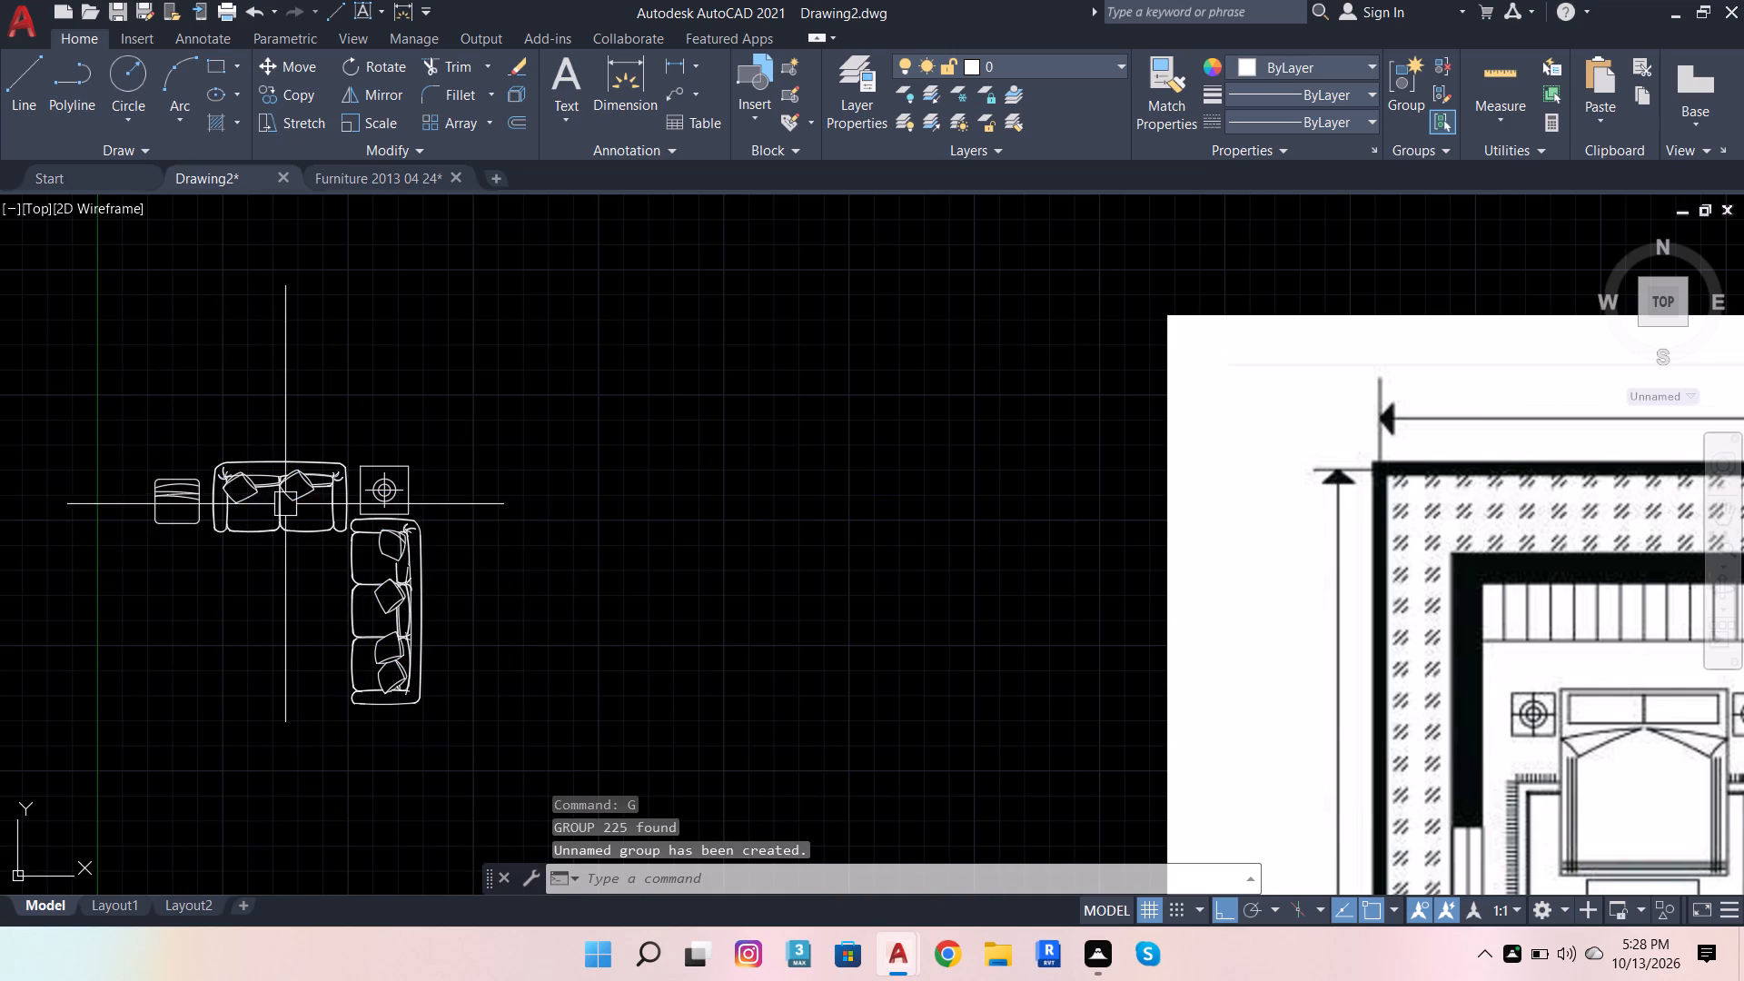
Turn Ortho off and move the grouped sofa set into the living room's upper right corner, just inside the walls.
click(287, 495)
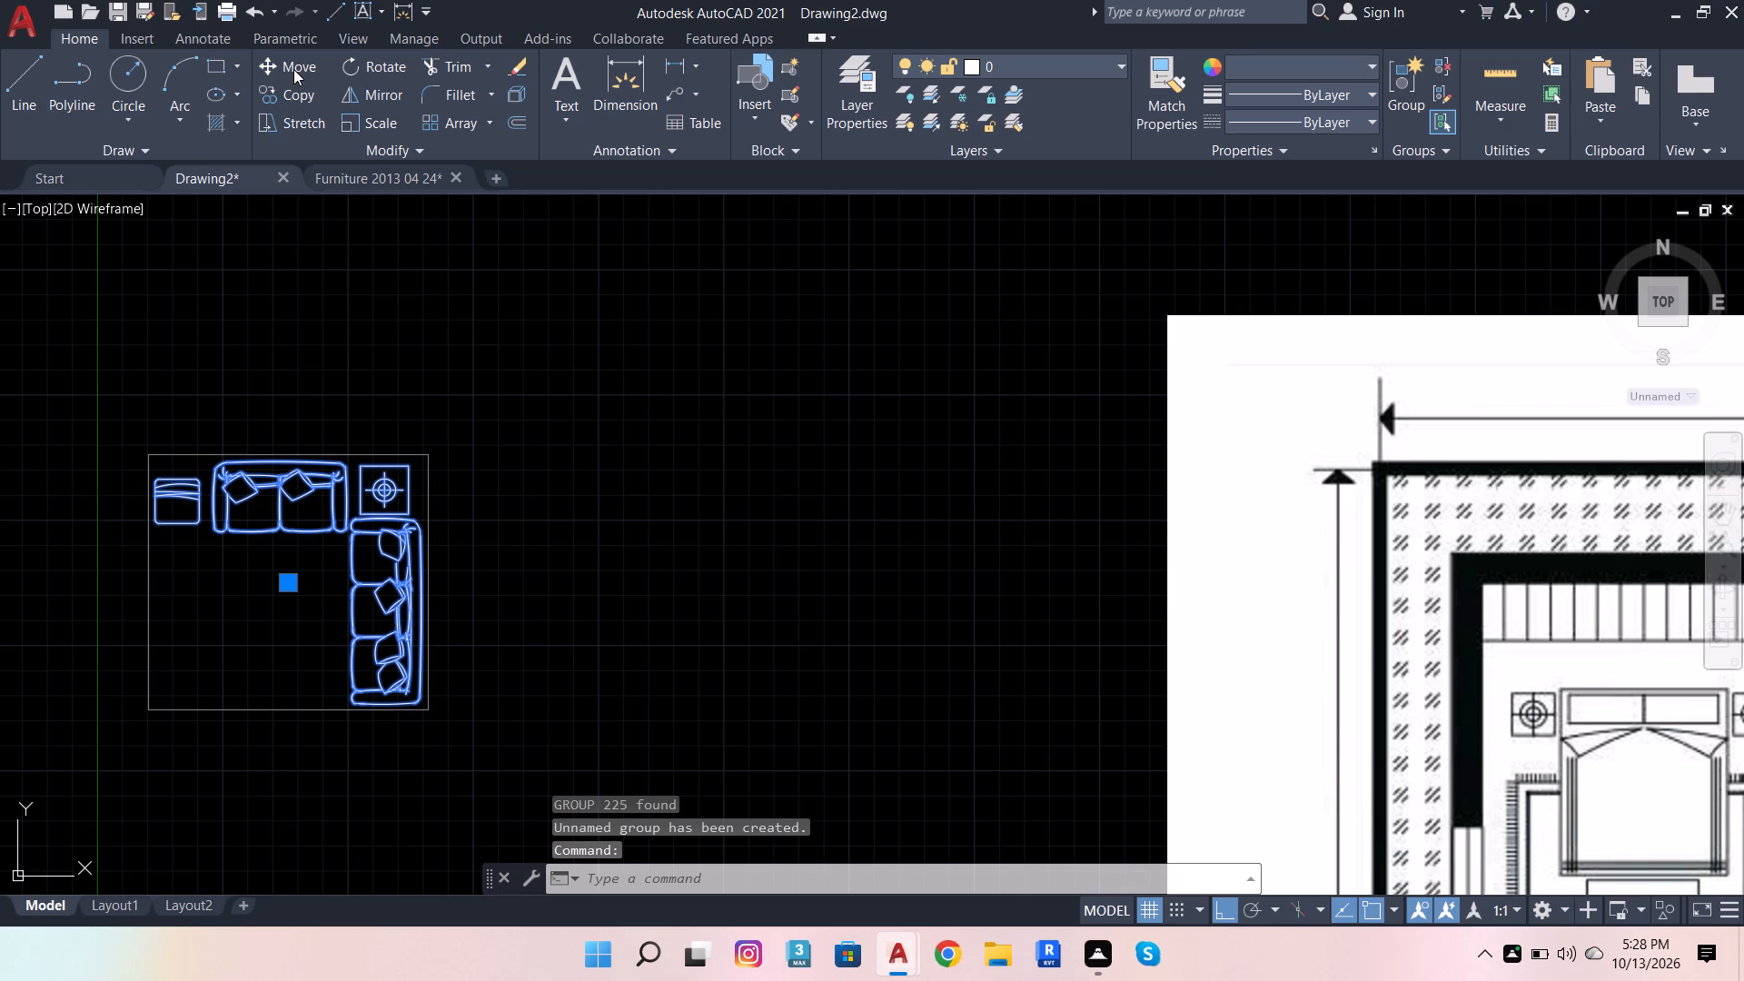
click(293, 69)
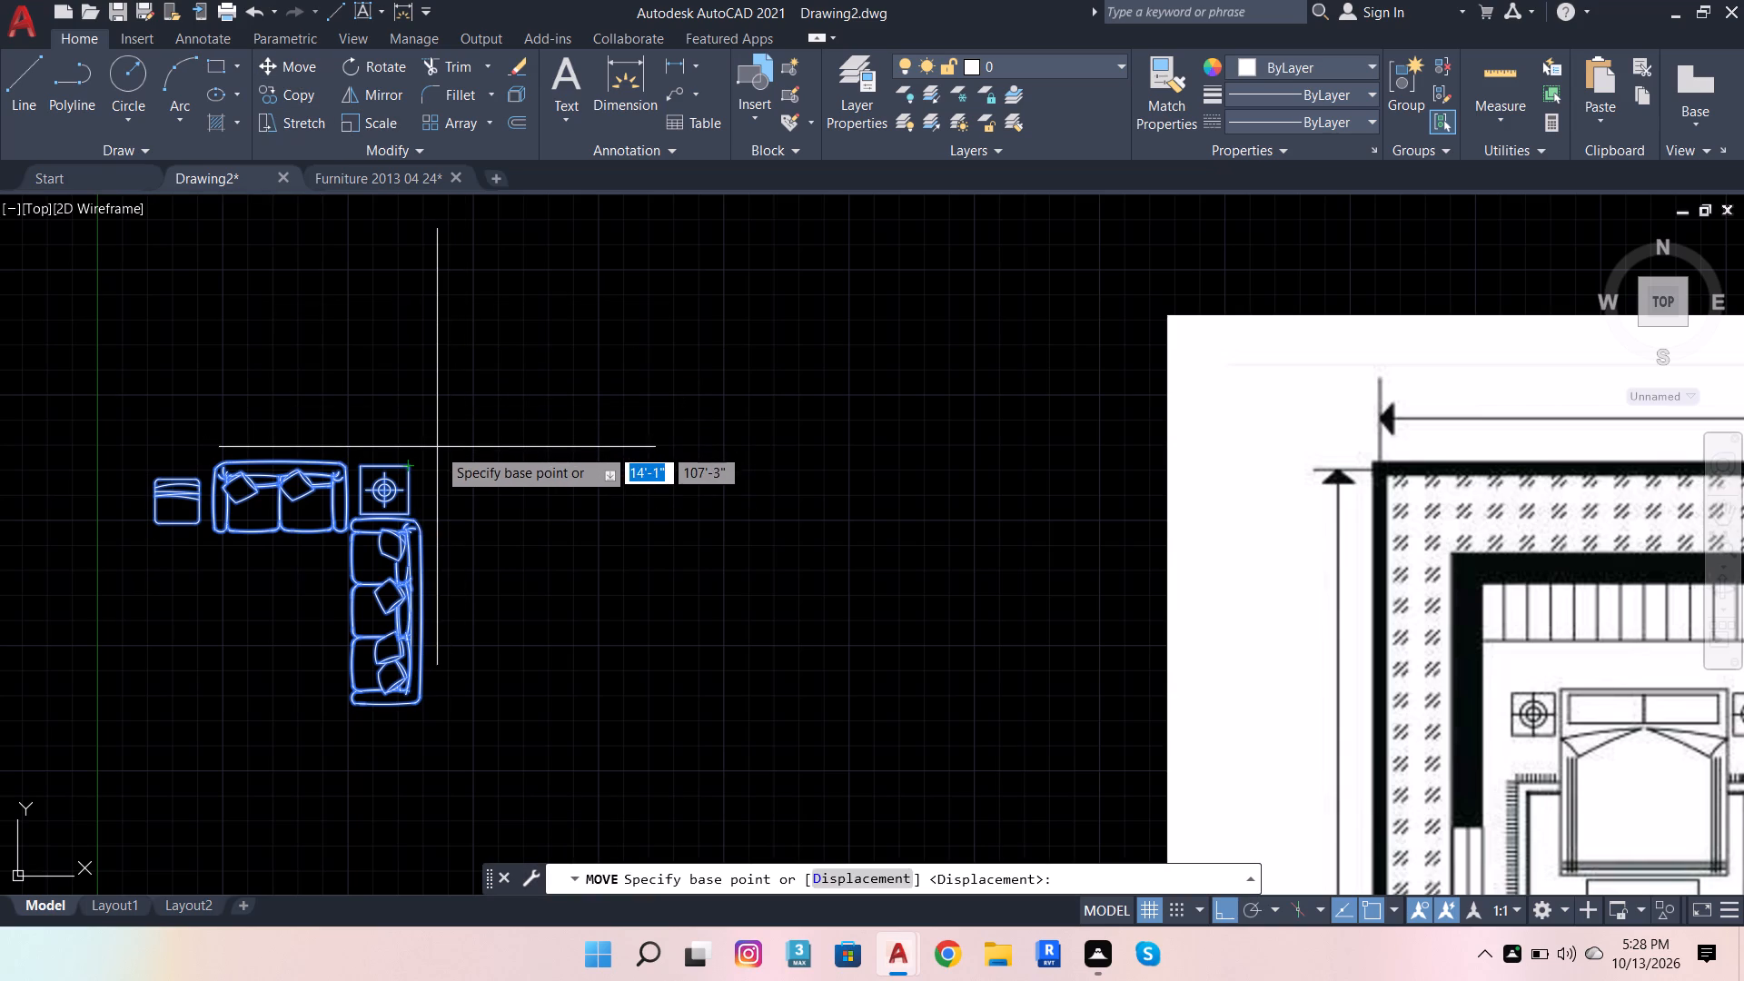
click(437, 447)
scroll(675, 421, down, 9)
scroll(761, 552, up, 3)
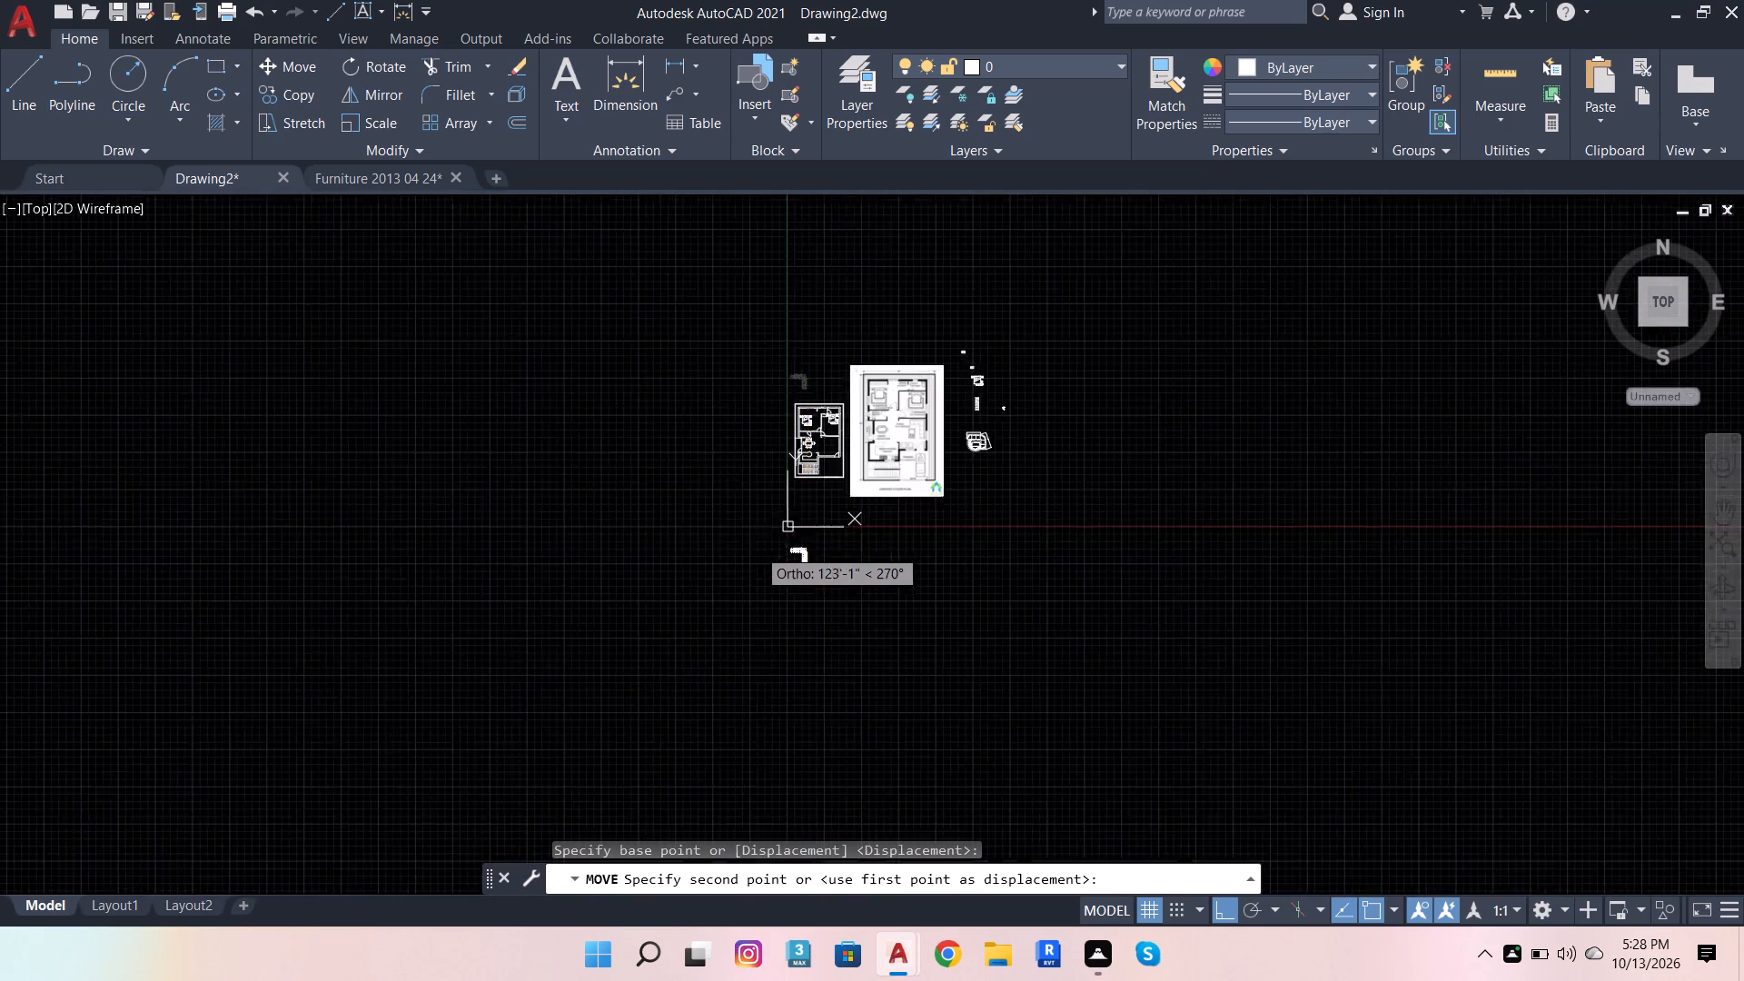
scroll(757, 547, up, 1)
click(1229, 924)
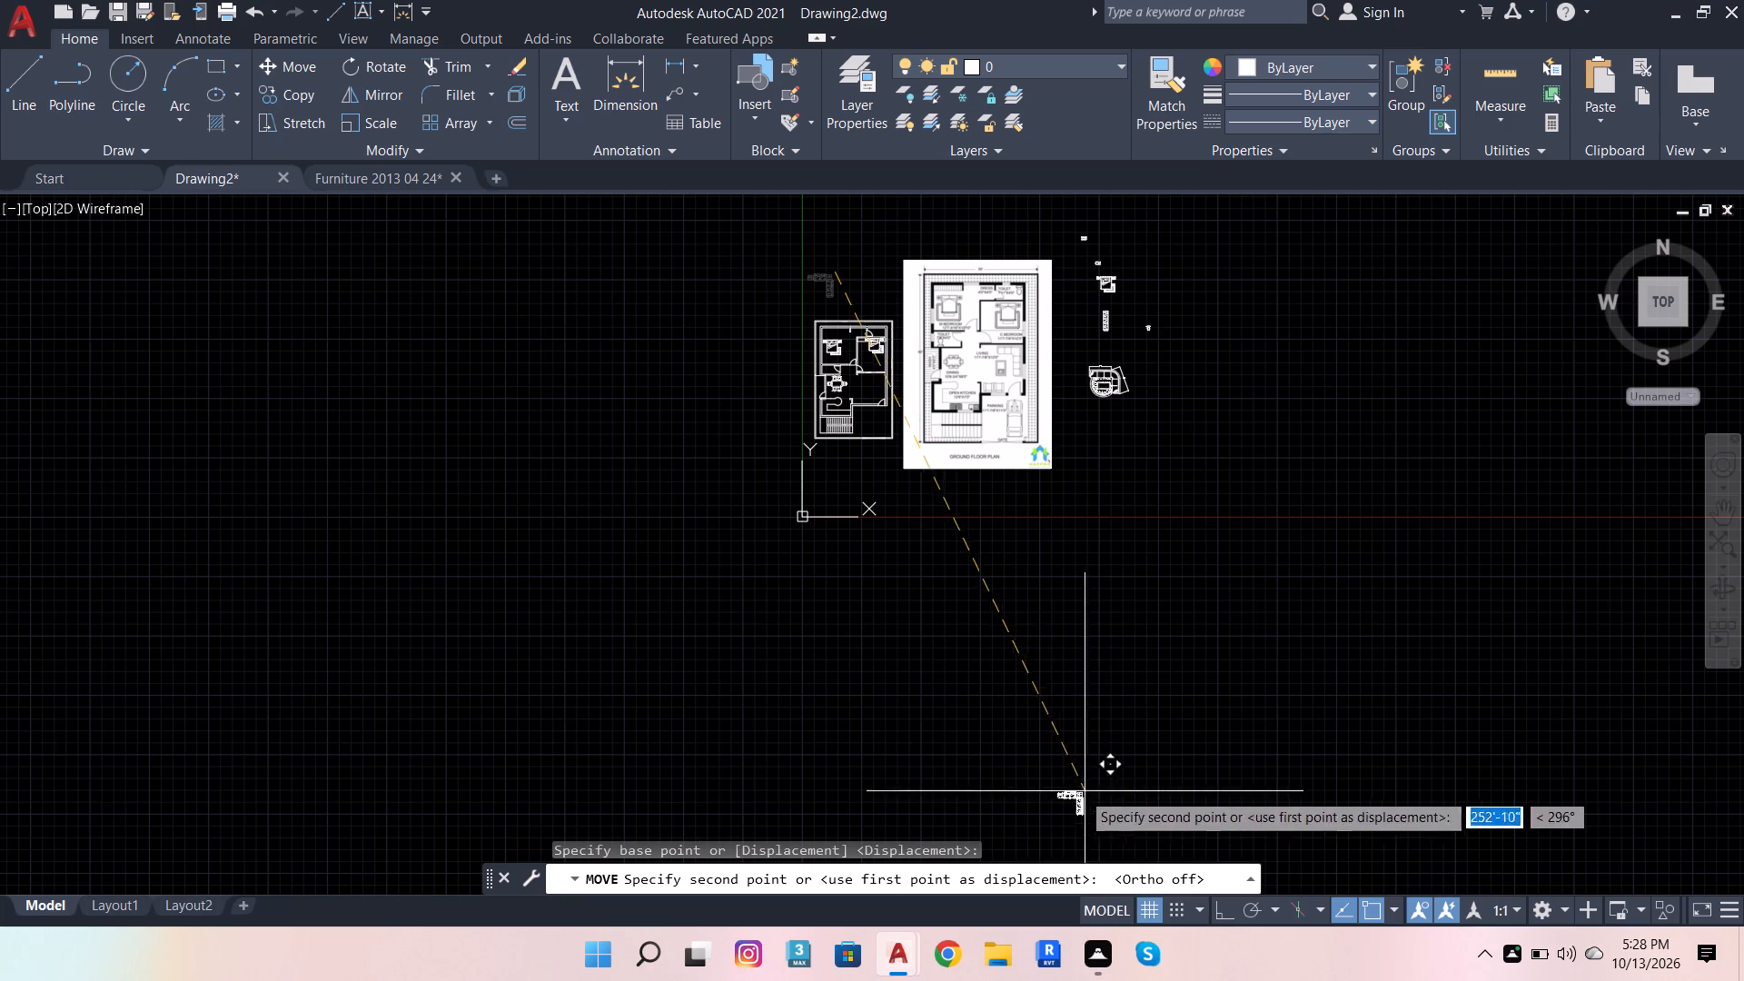
scroll(889, 355, up, 3)
scroll(842, 445, up, 3)
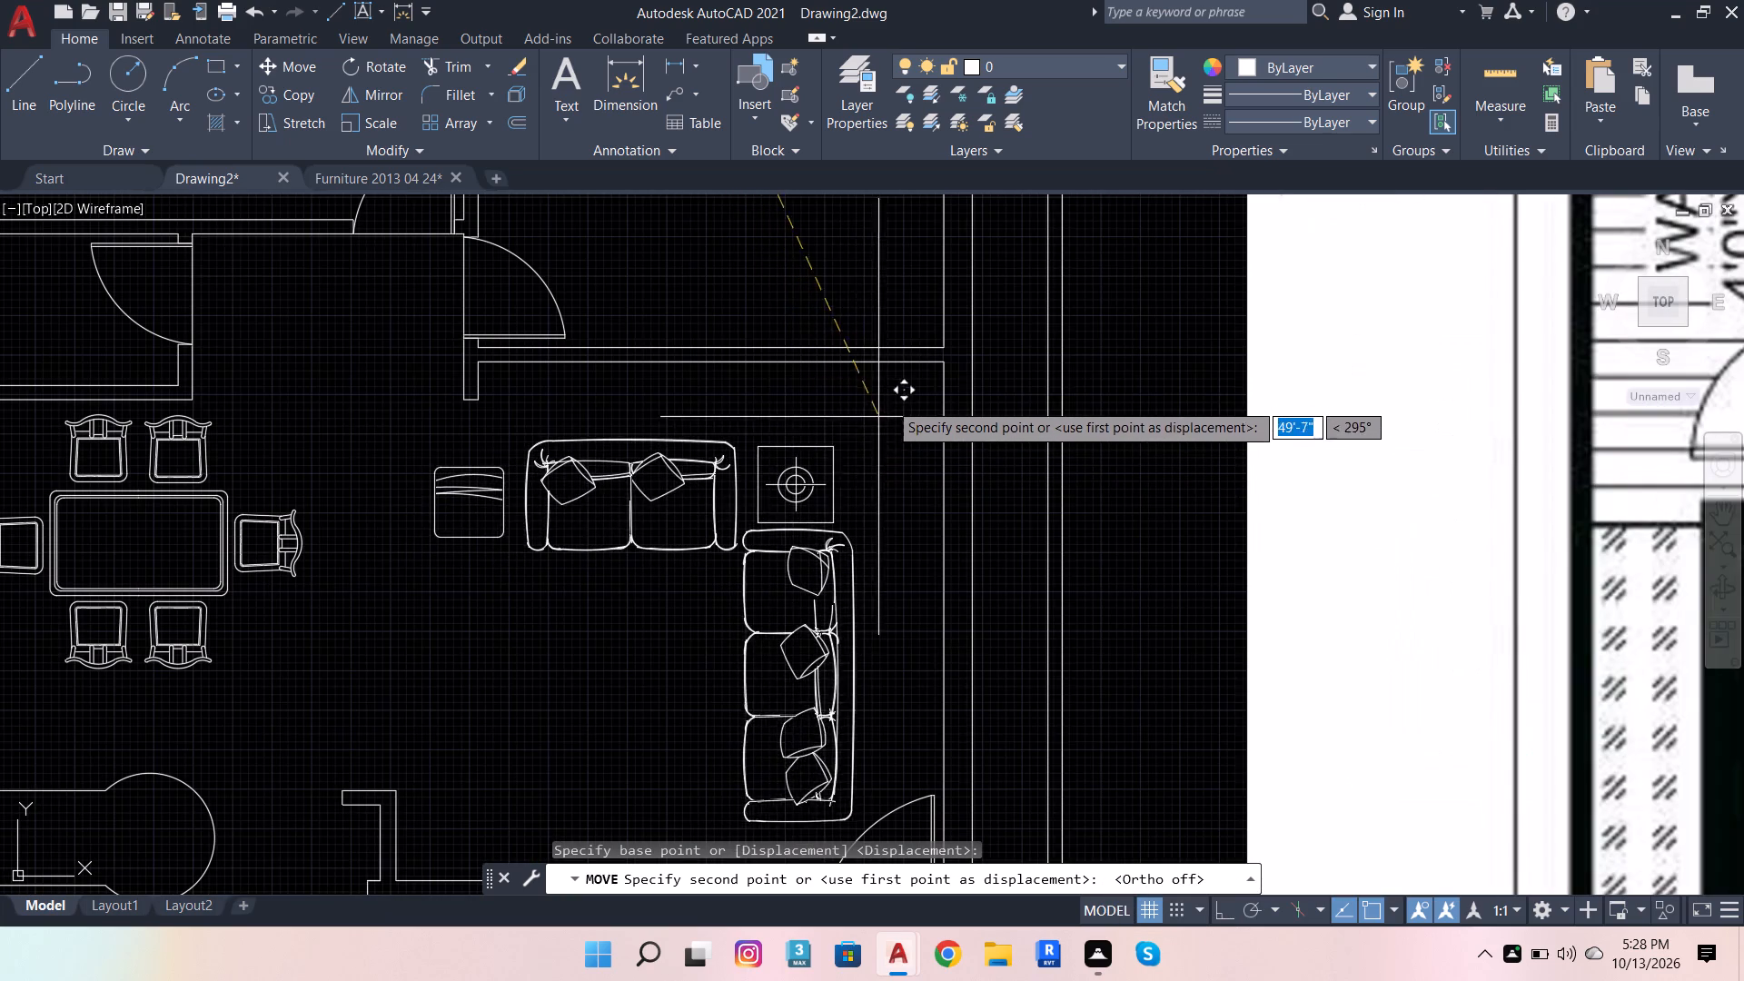
scroll(954, 356, up, 1)
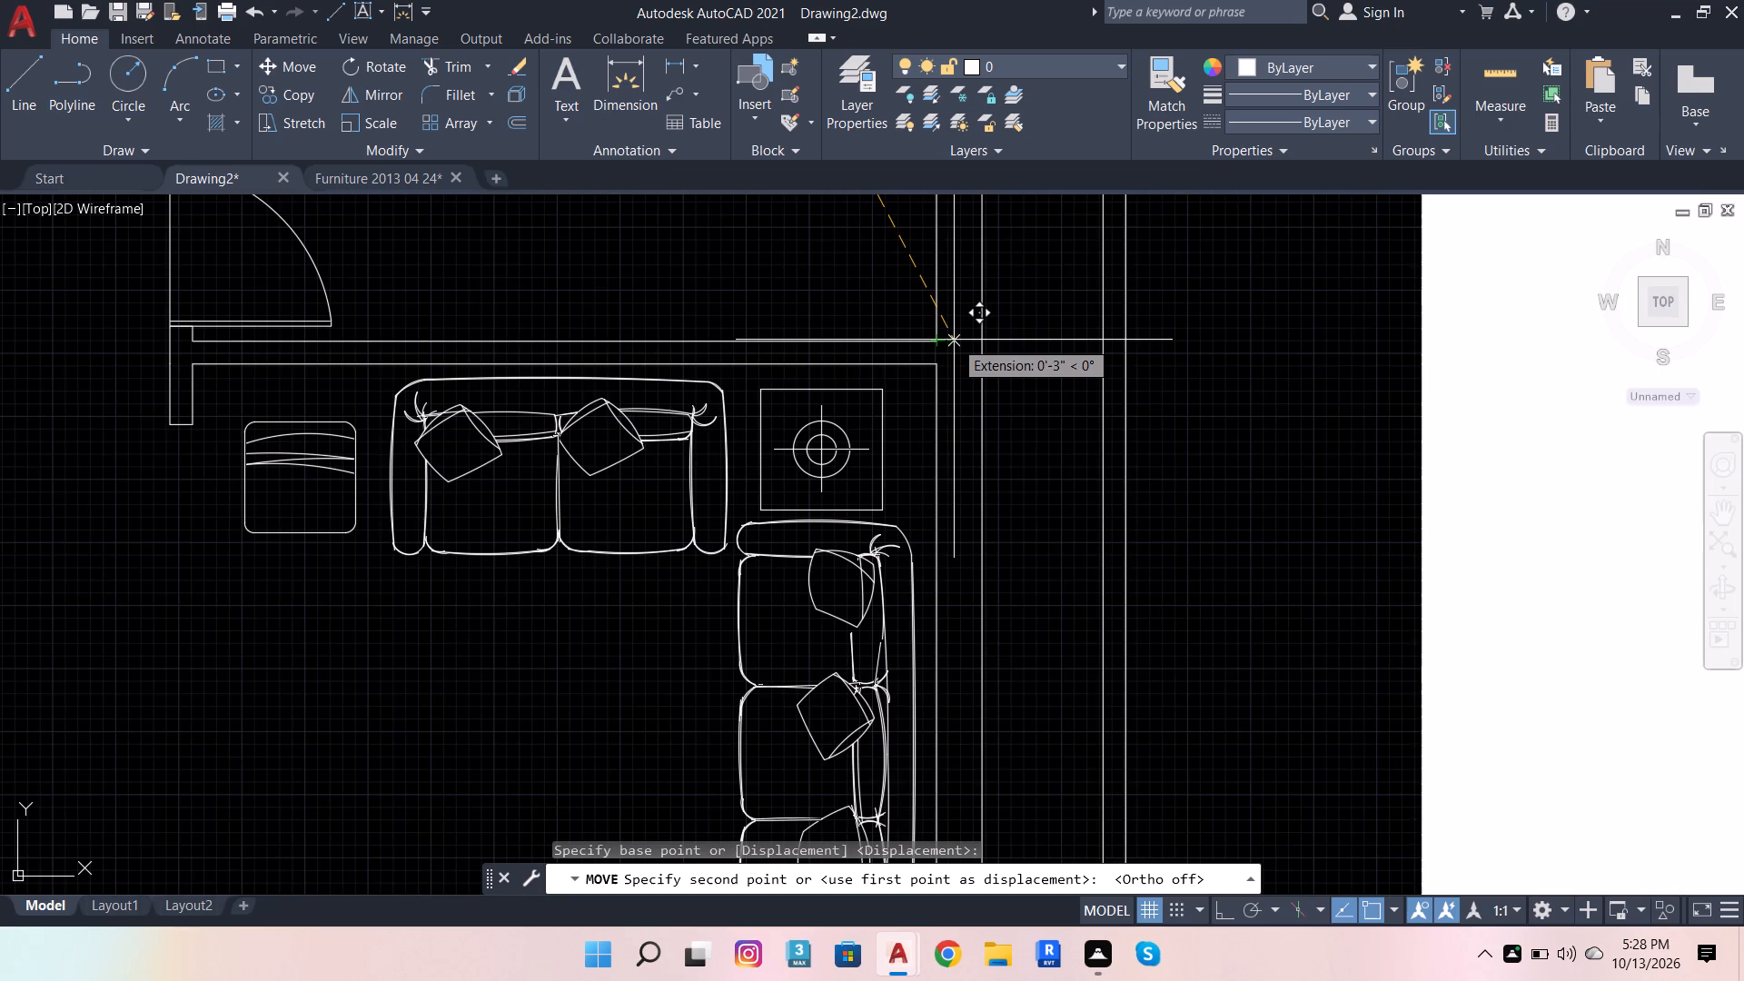
scroll(954, 340, up, 1)
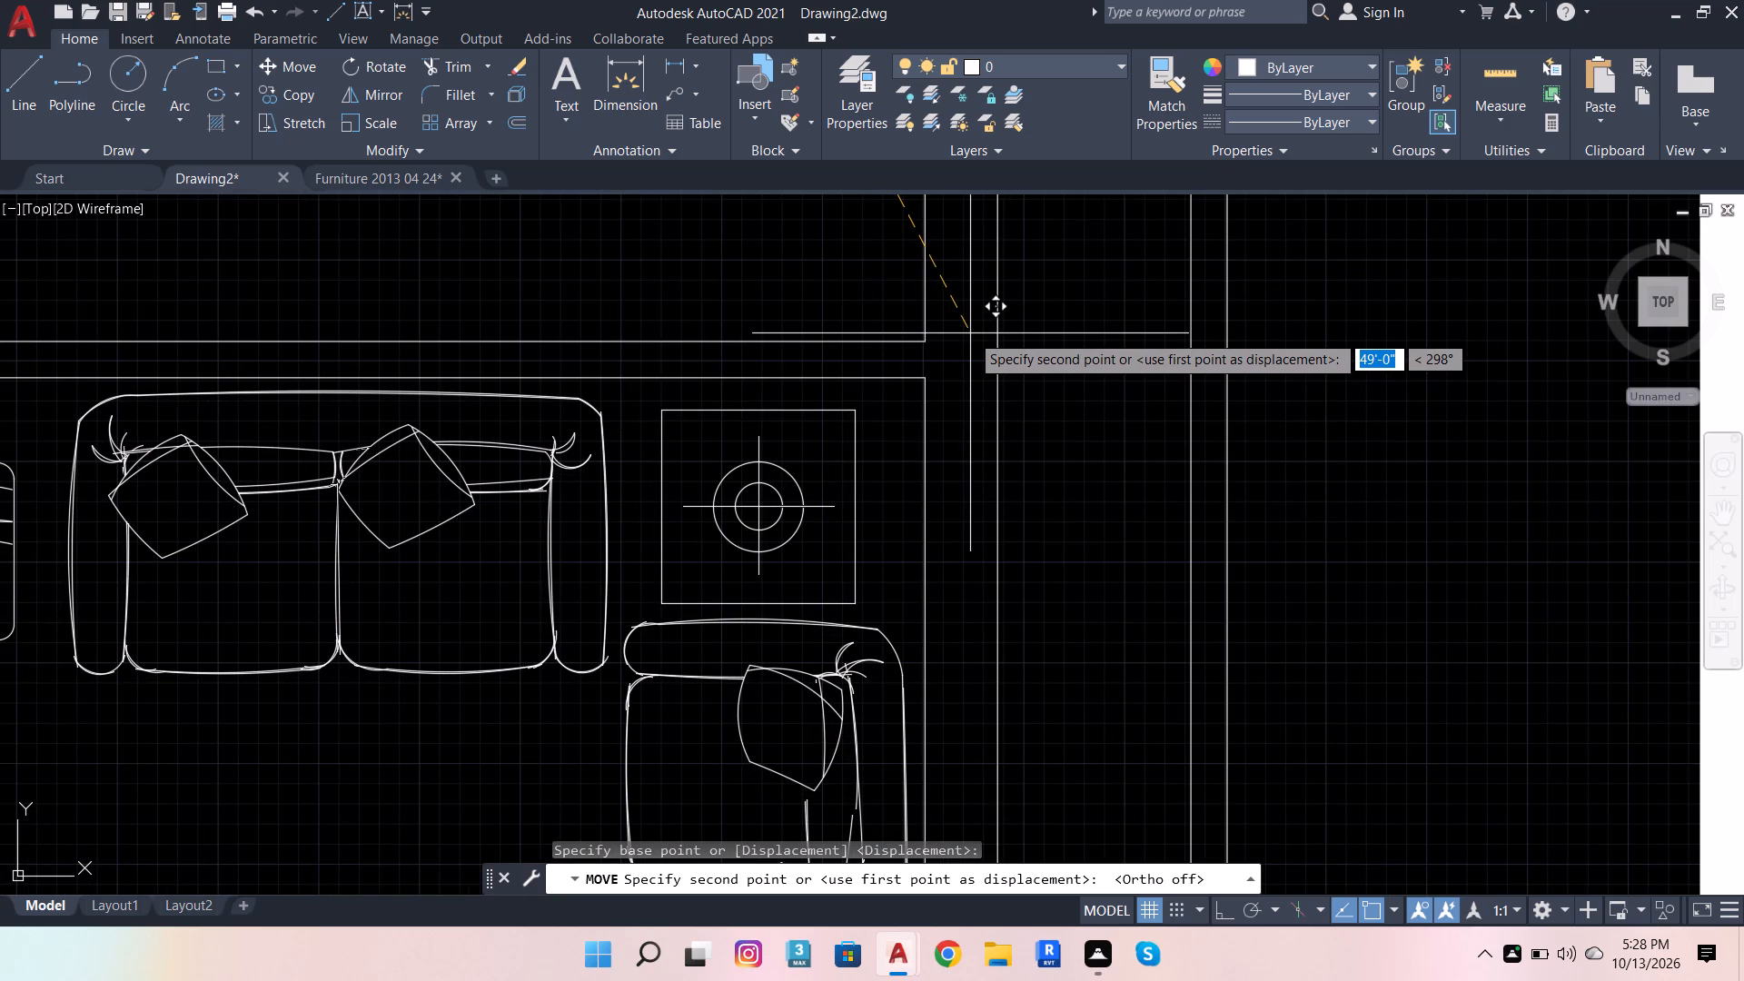
click(972, 333)
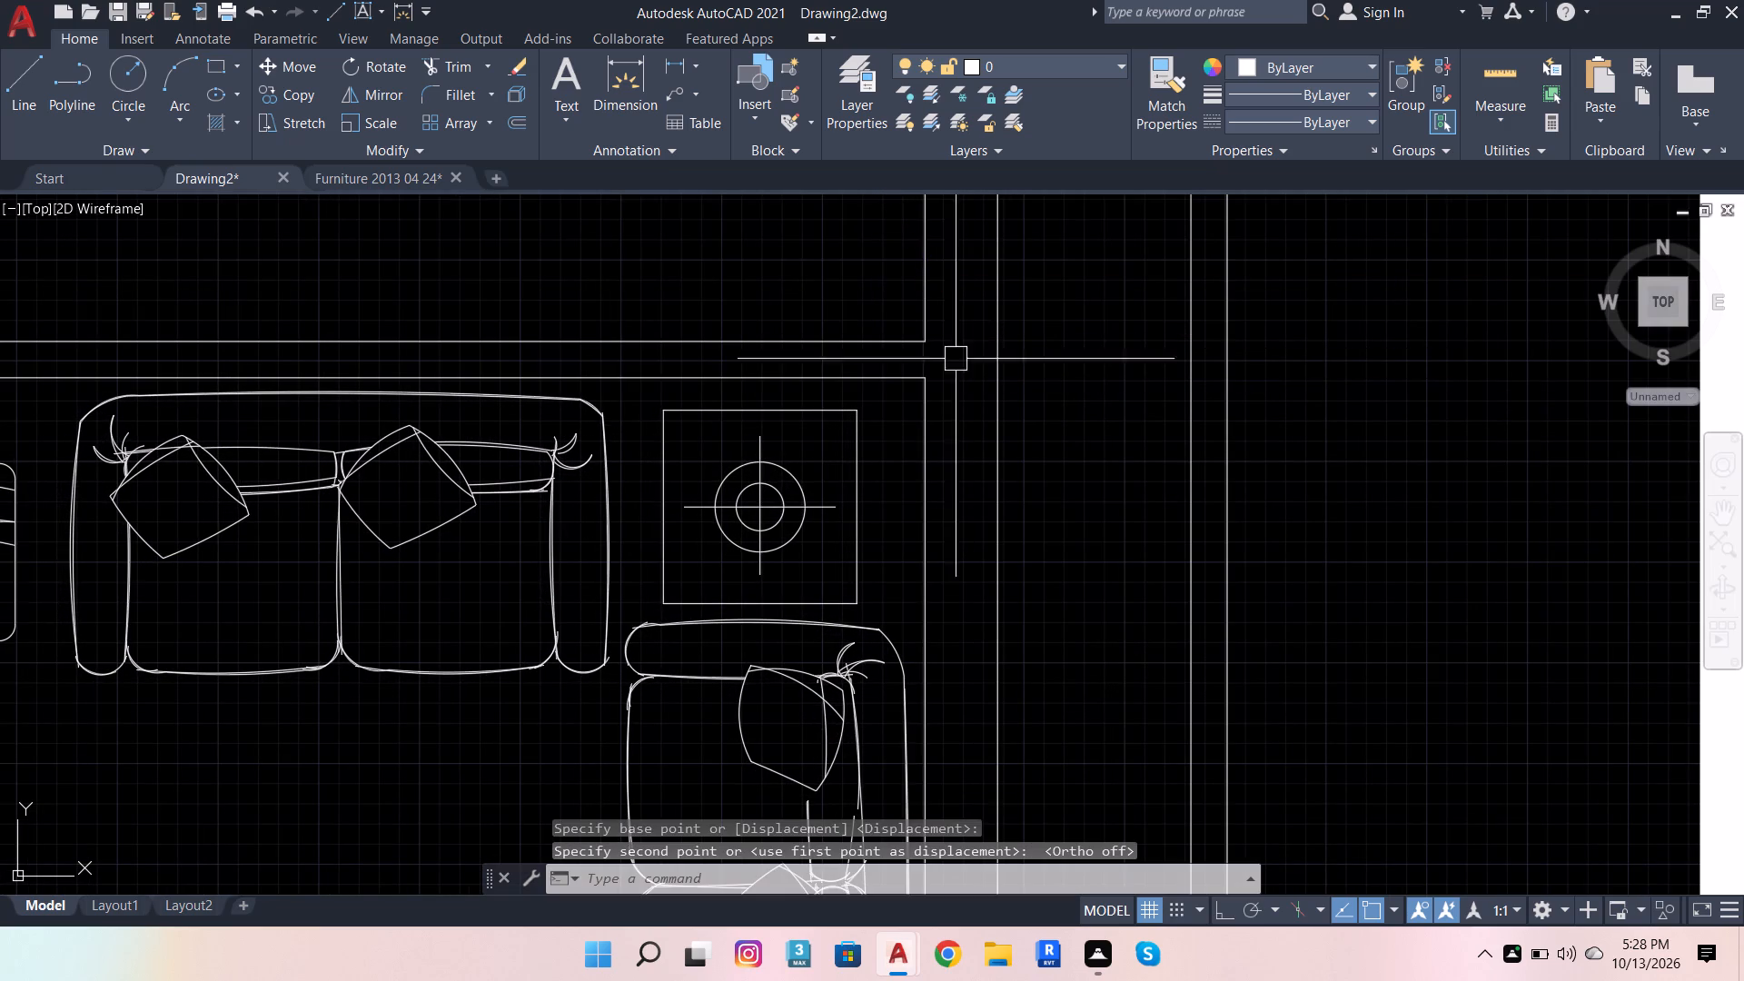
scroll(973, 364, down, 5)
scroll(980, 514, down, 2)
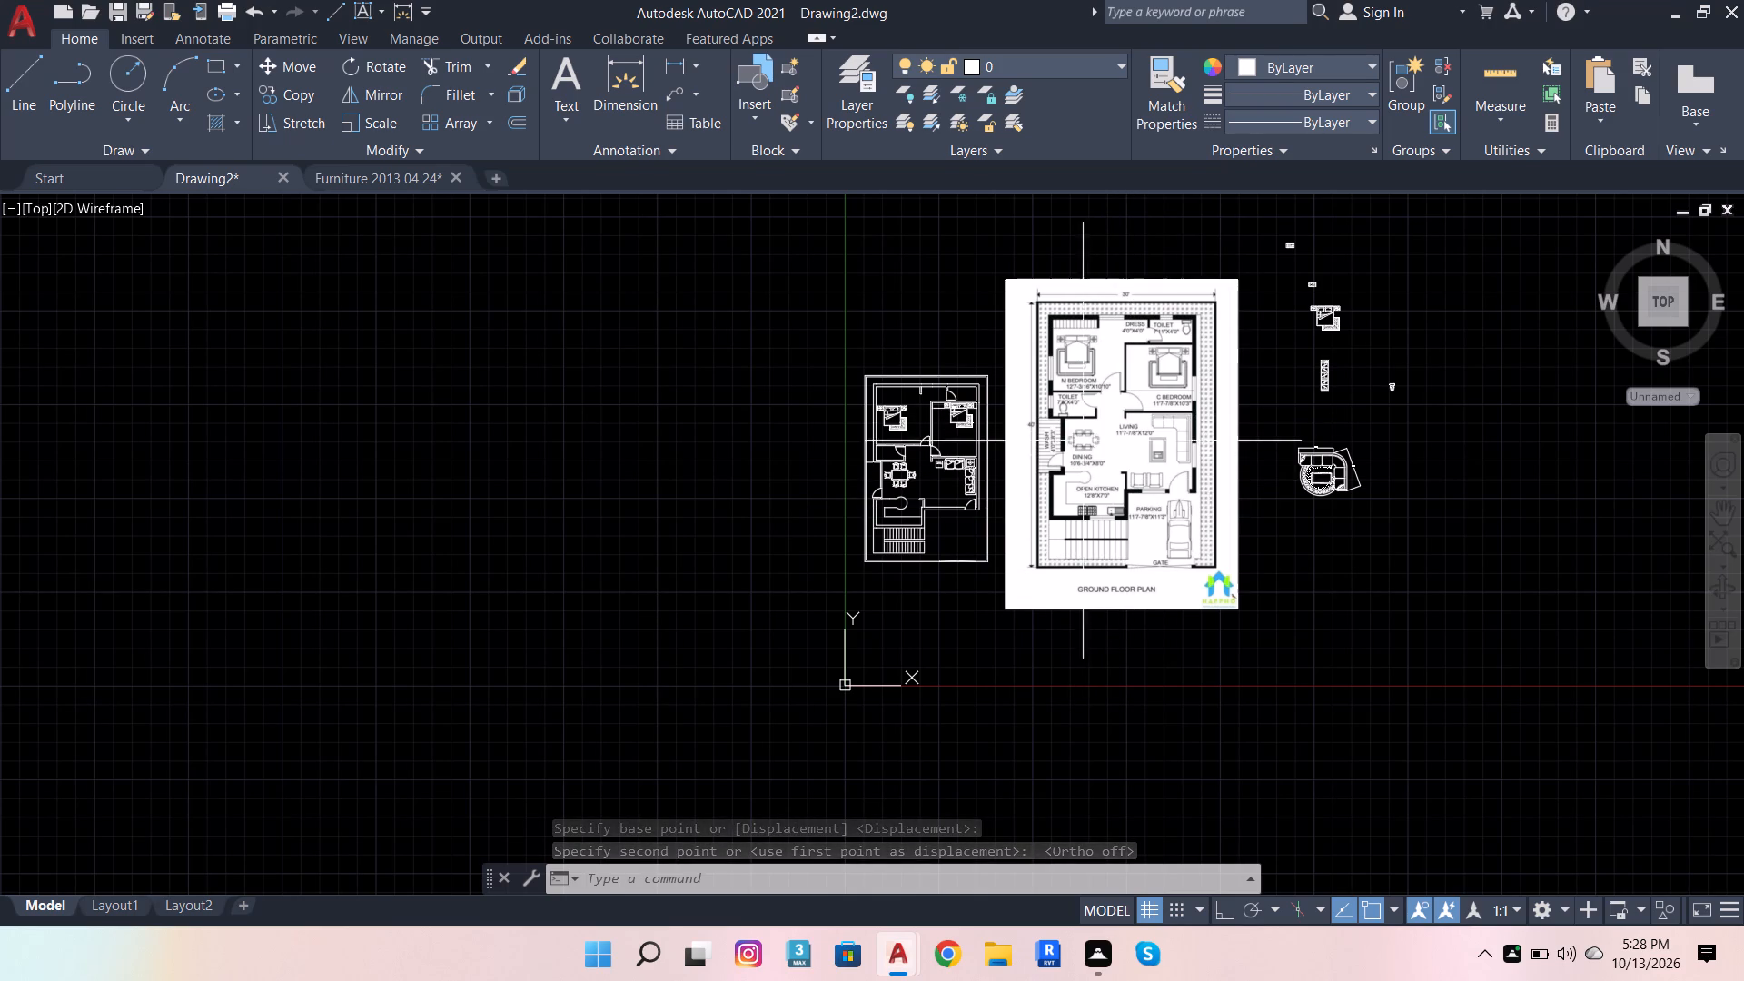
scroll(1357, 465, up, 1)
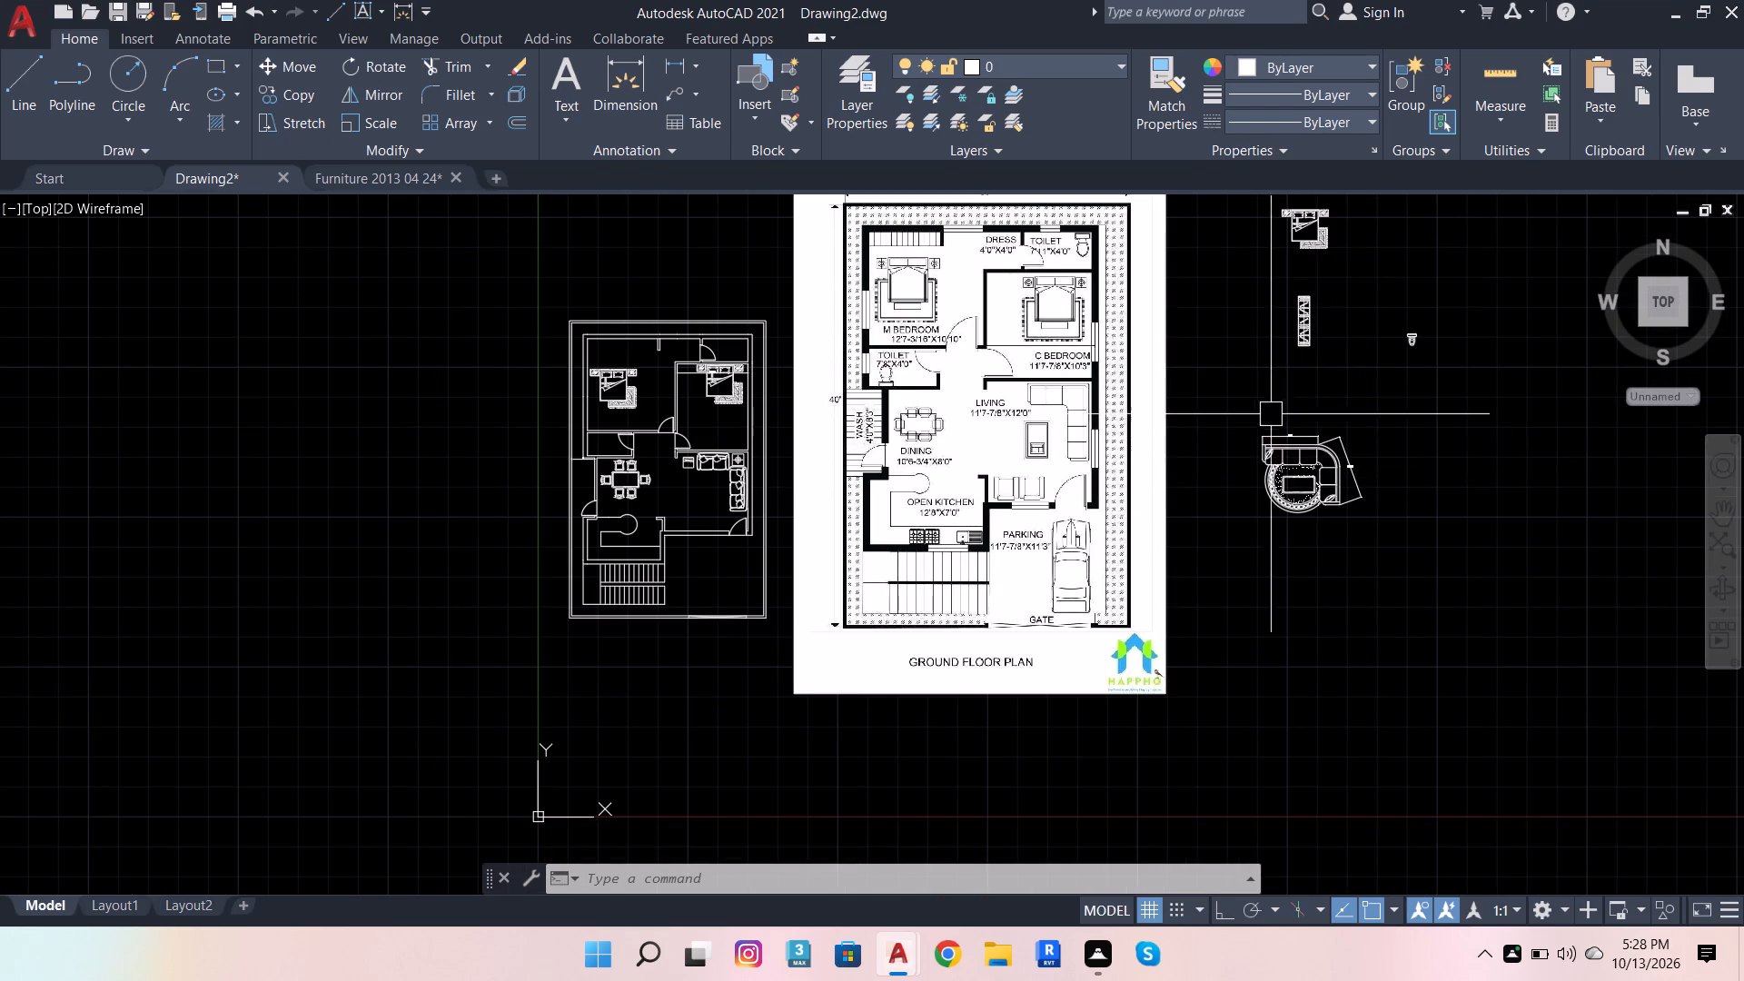
Delete the leftover curved sofa set lying outside the plan, beside the reference image.
click(1242, 395)
click(1384, 583)
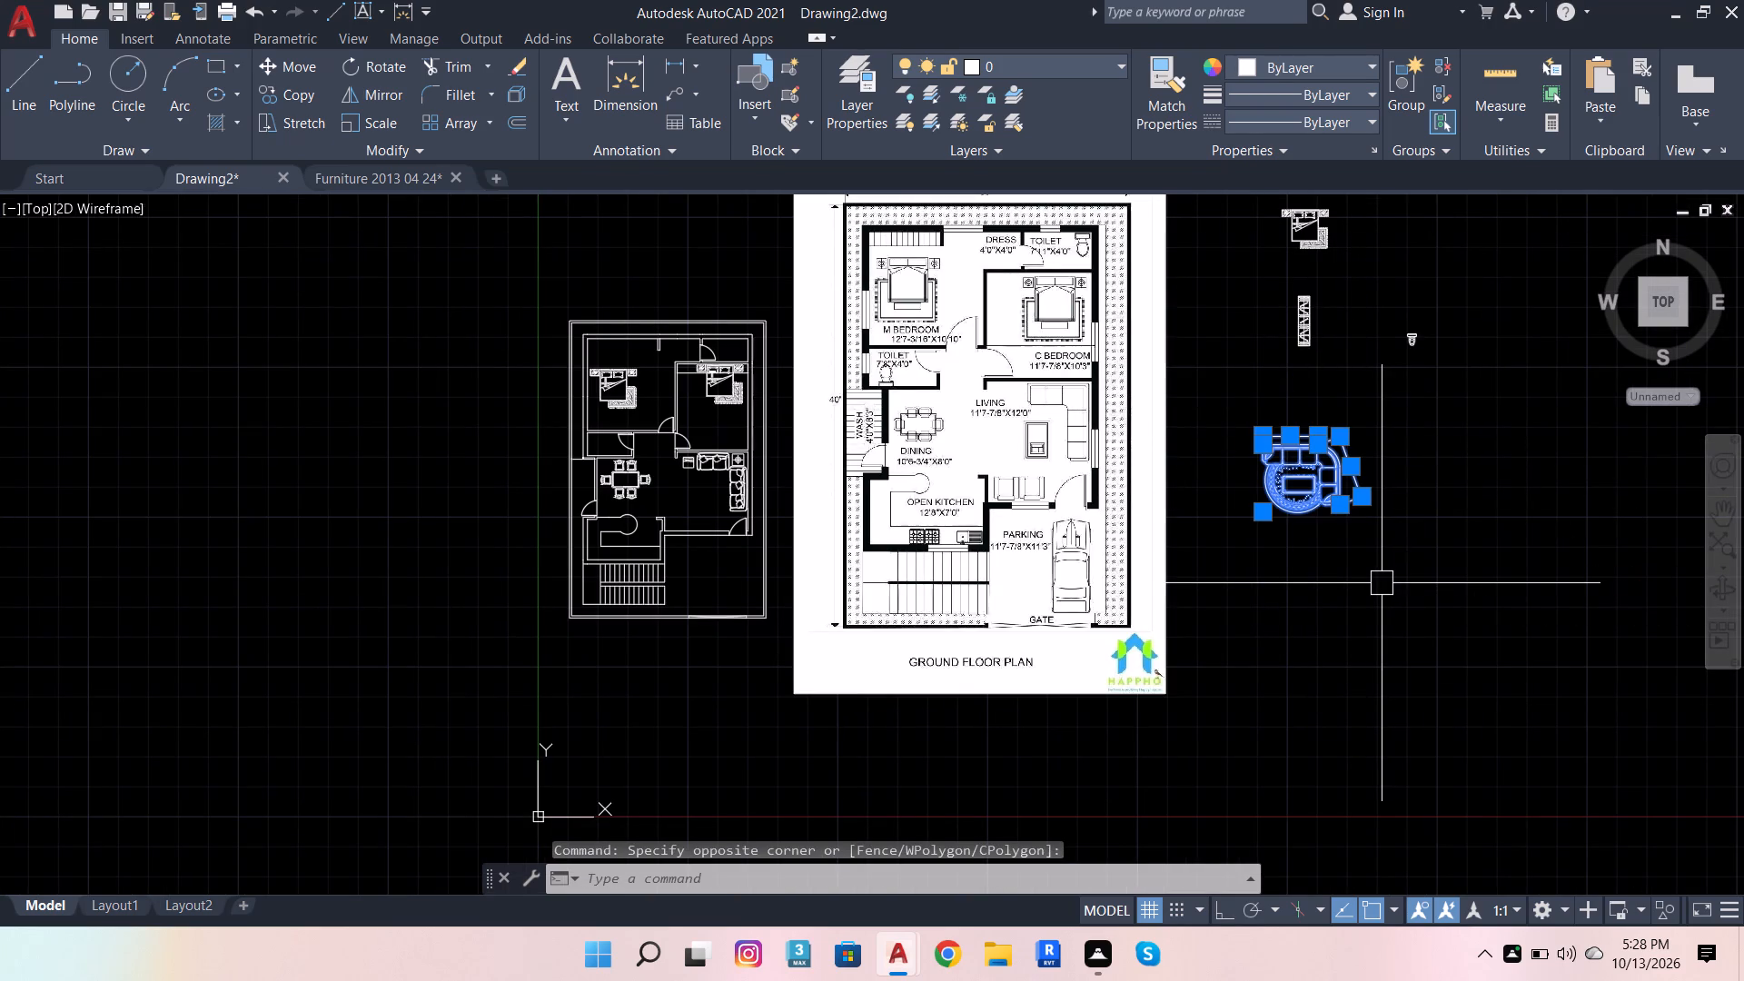
key(Delete)
Delete the stray line running across the tank of the spare toilet block beside the reference image.
scroll(1423, 321, up, 2)
scroll(1412, 329, down, 1)
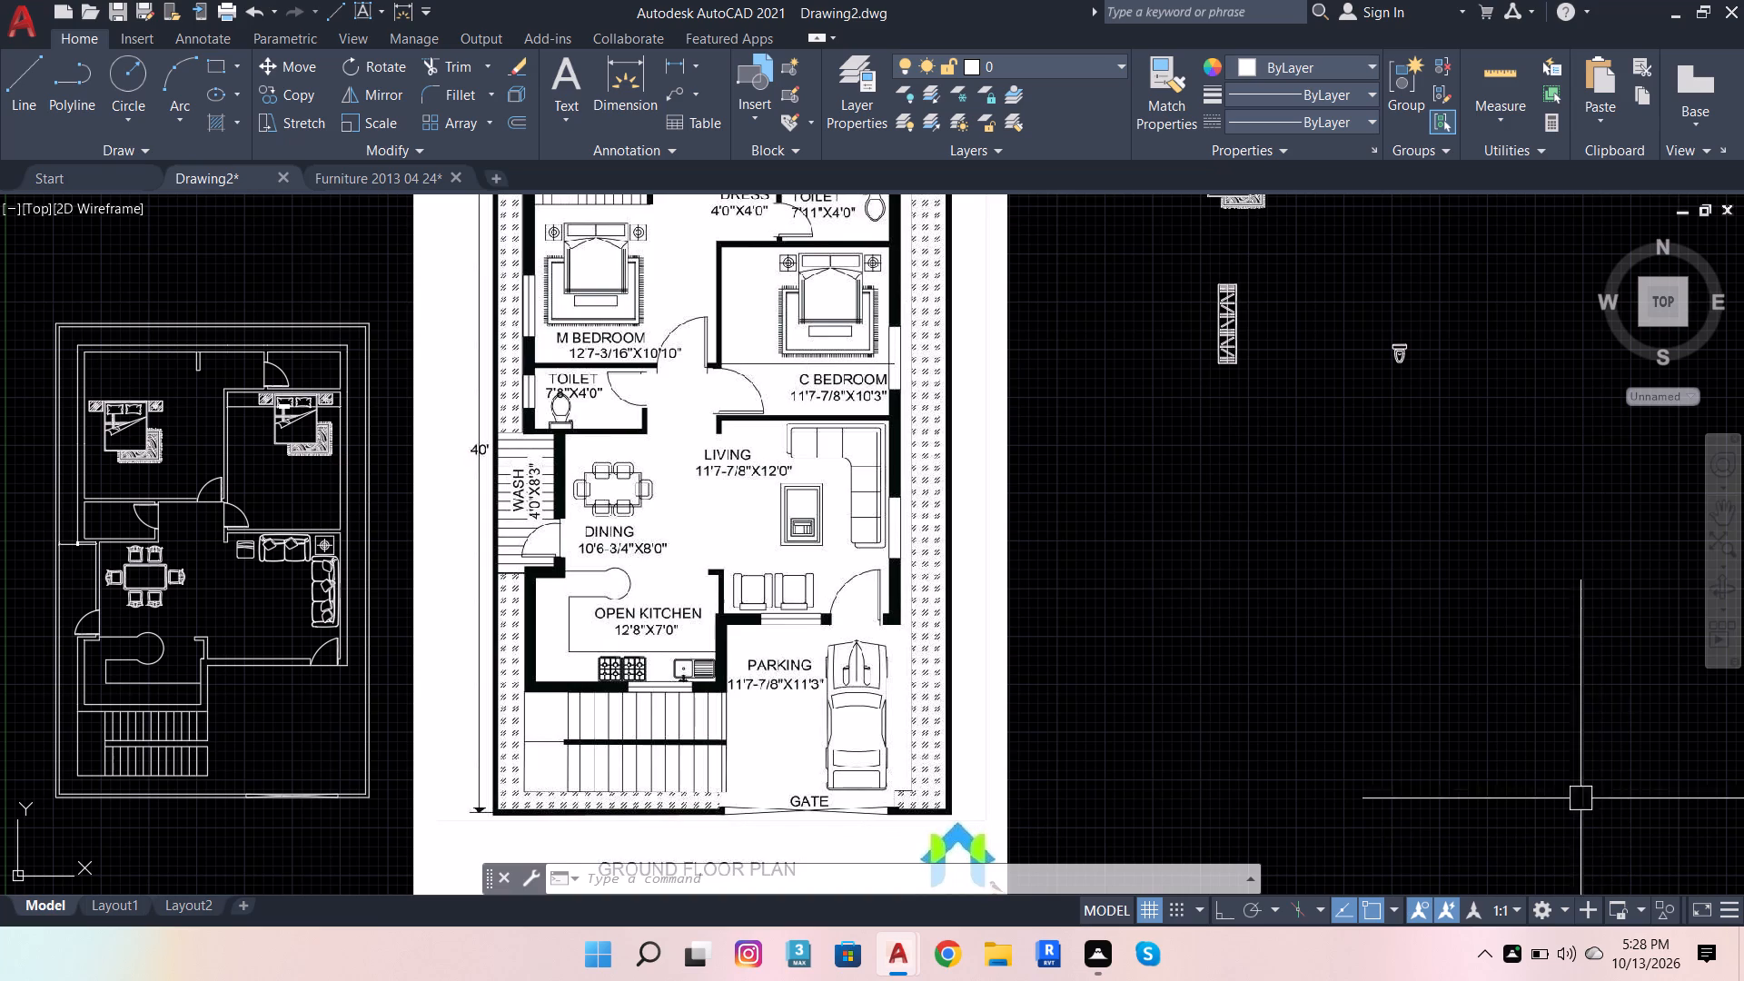
click(1398, 351)
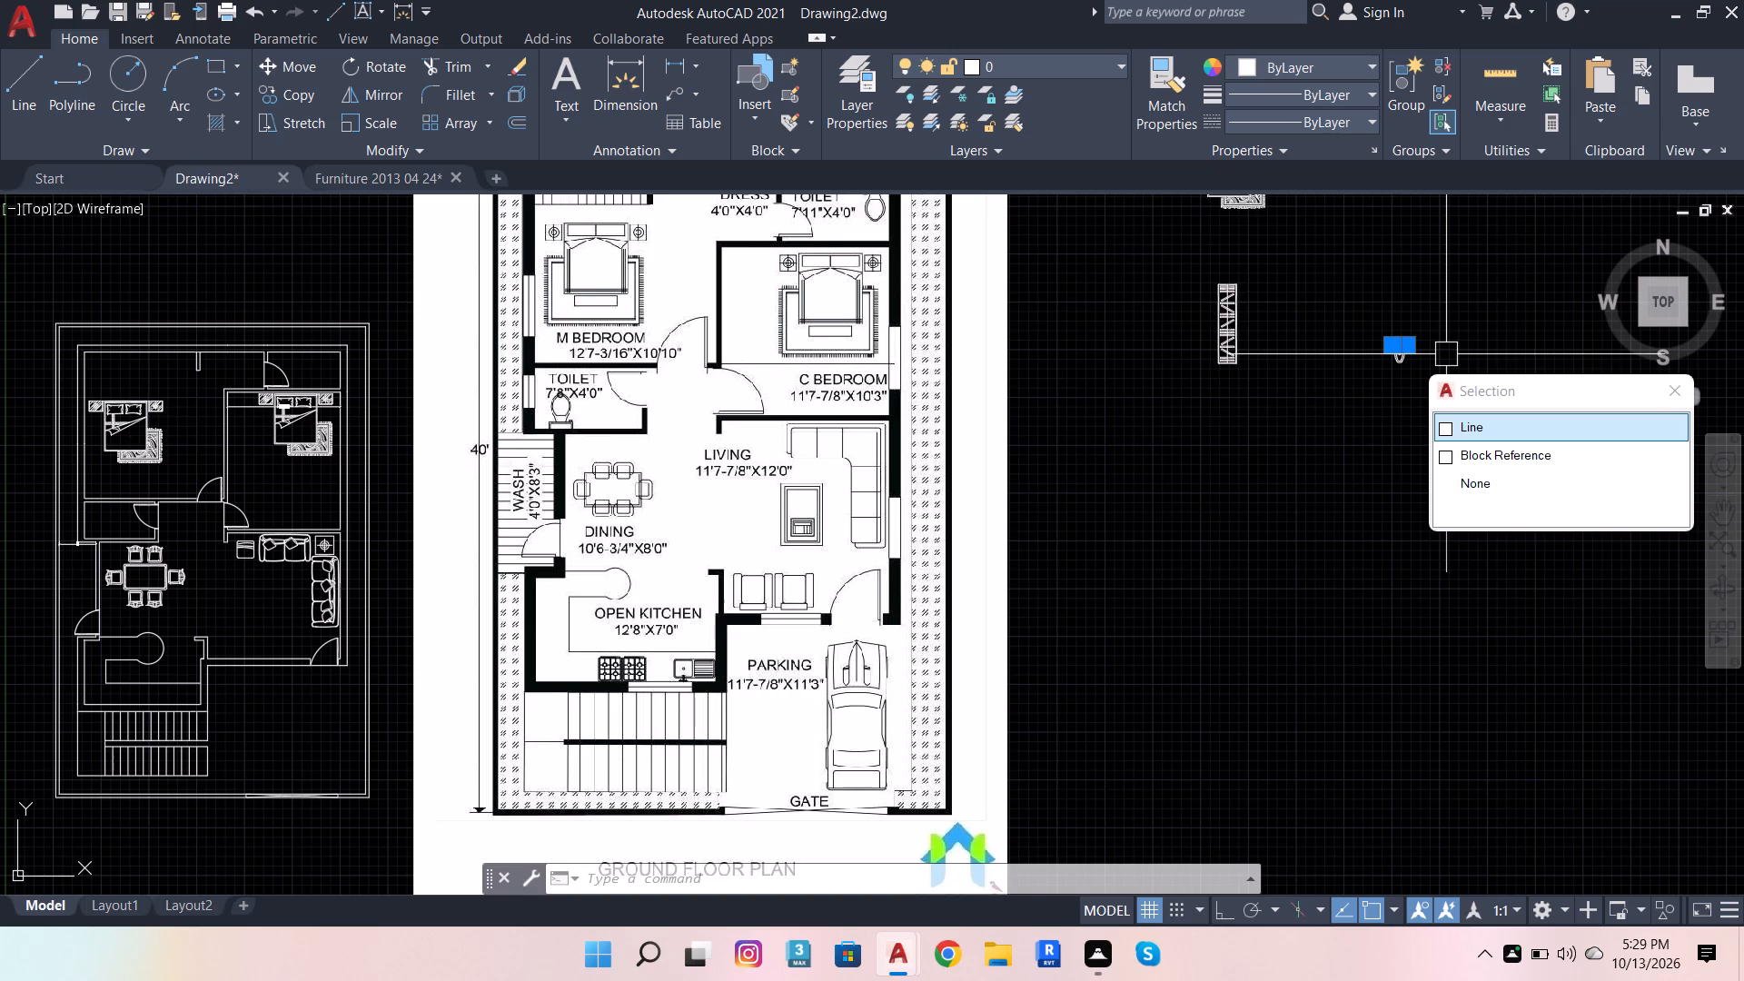
key(Escape)
scroll(1481, 295, up, 4)
scroll(1110, 509, up, 2)
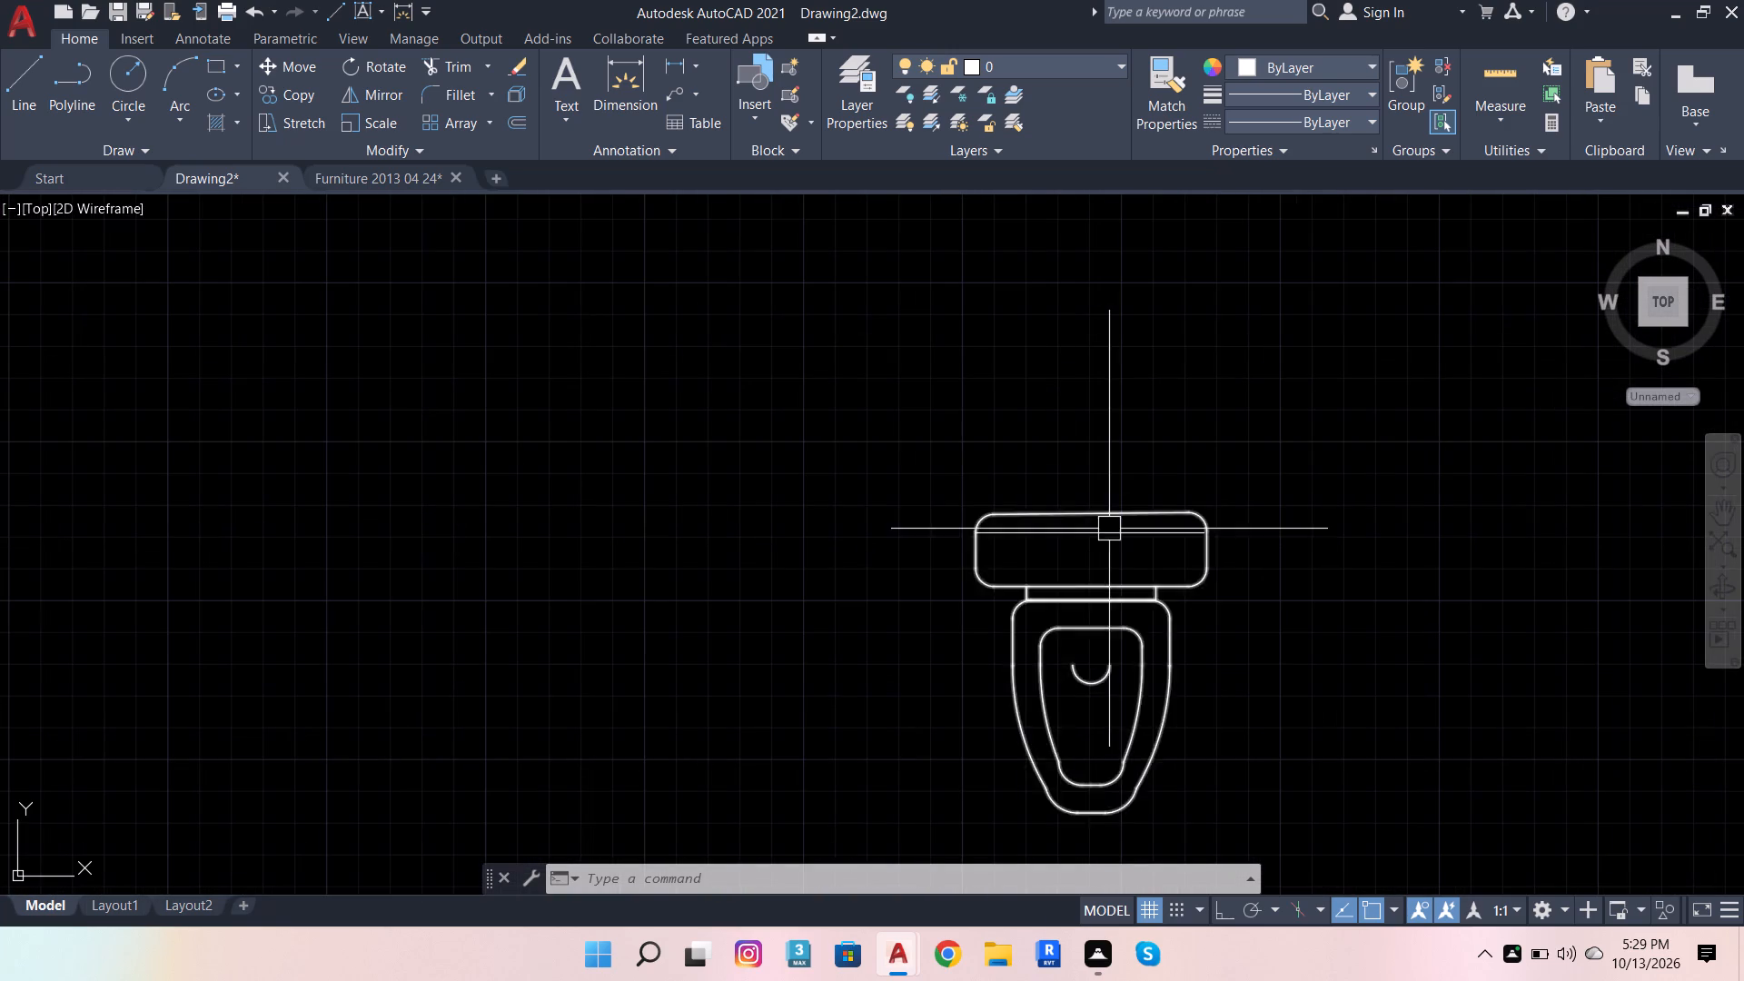
click(1111, 536)
key(Delete)
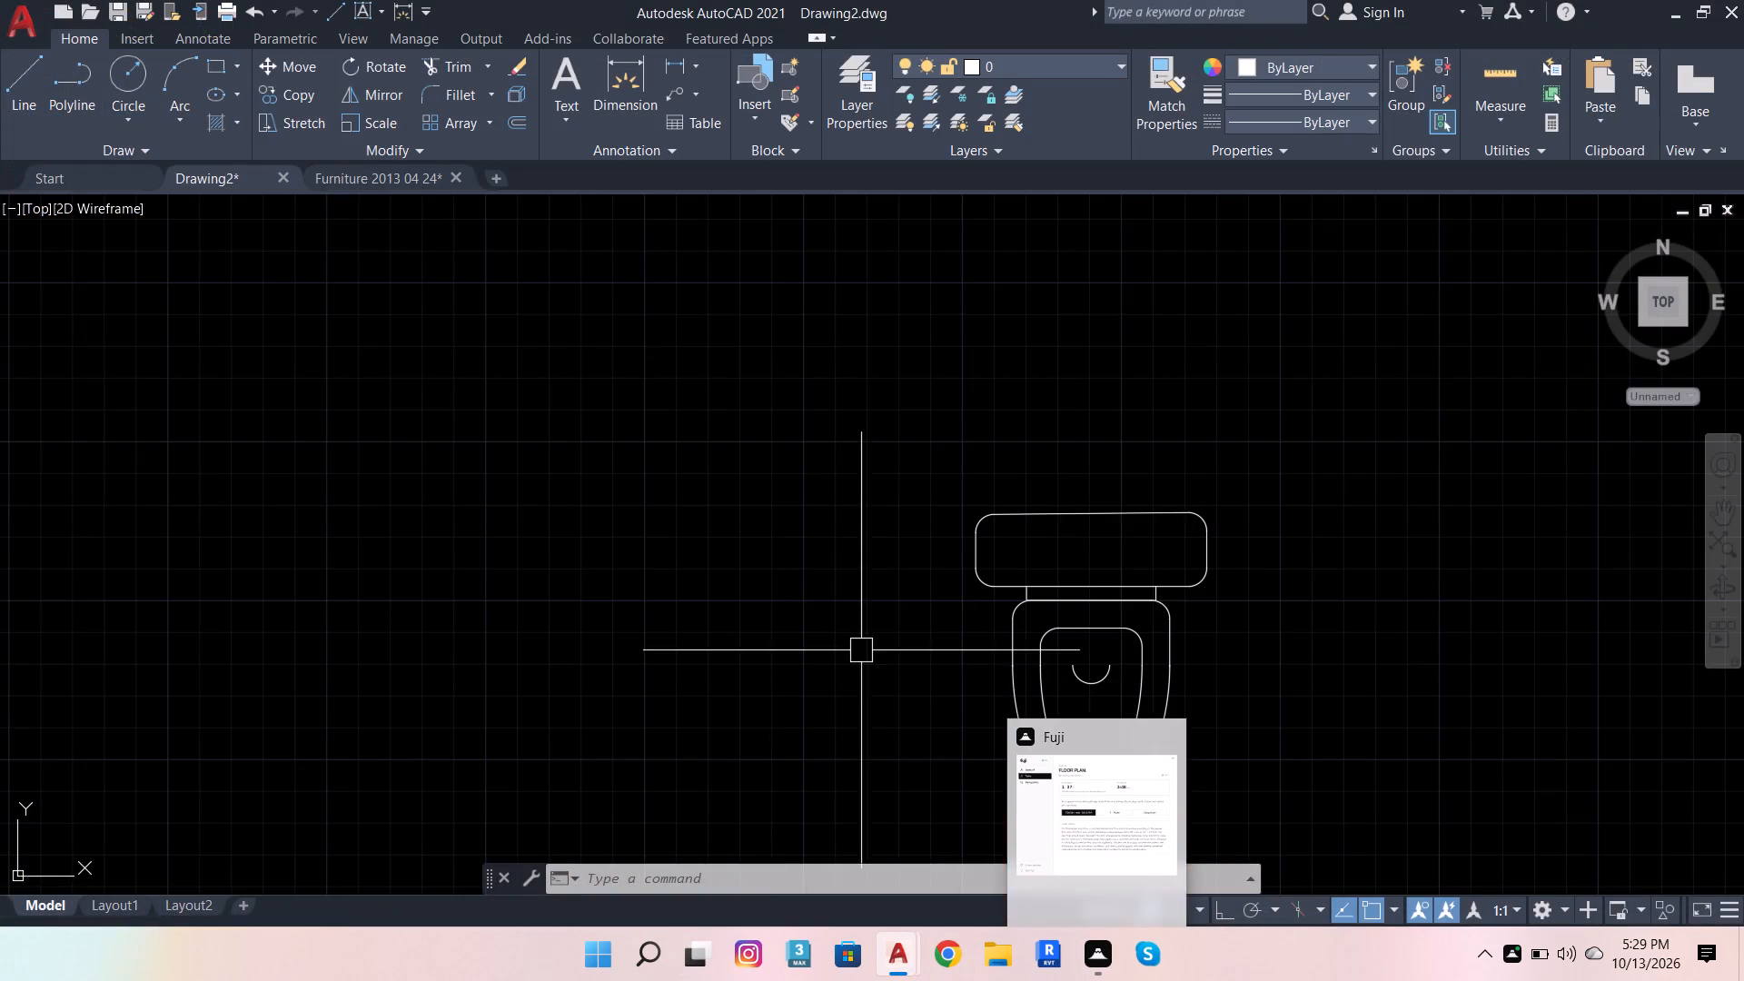
Rotate the toilet block by 270° with Ortho on.
scroll(1156, 623, down, 3)
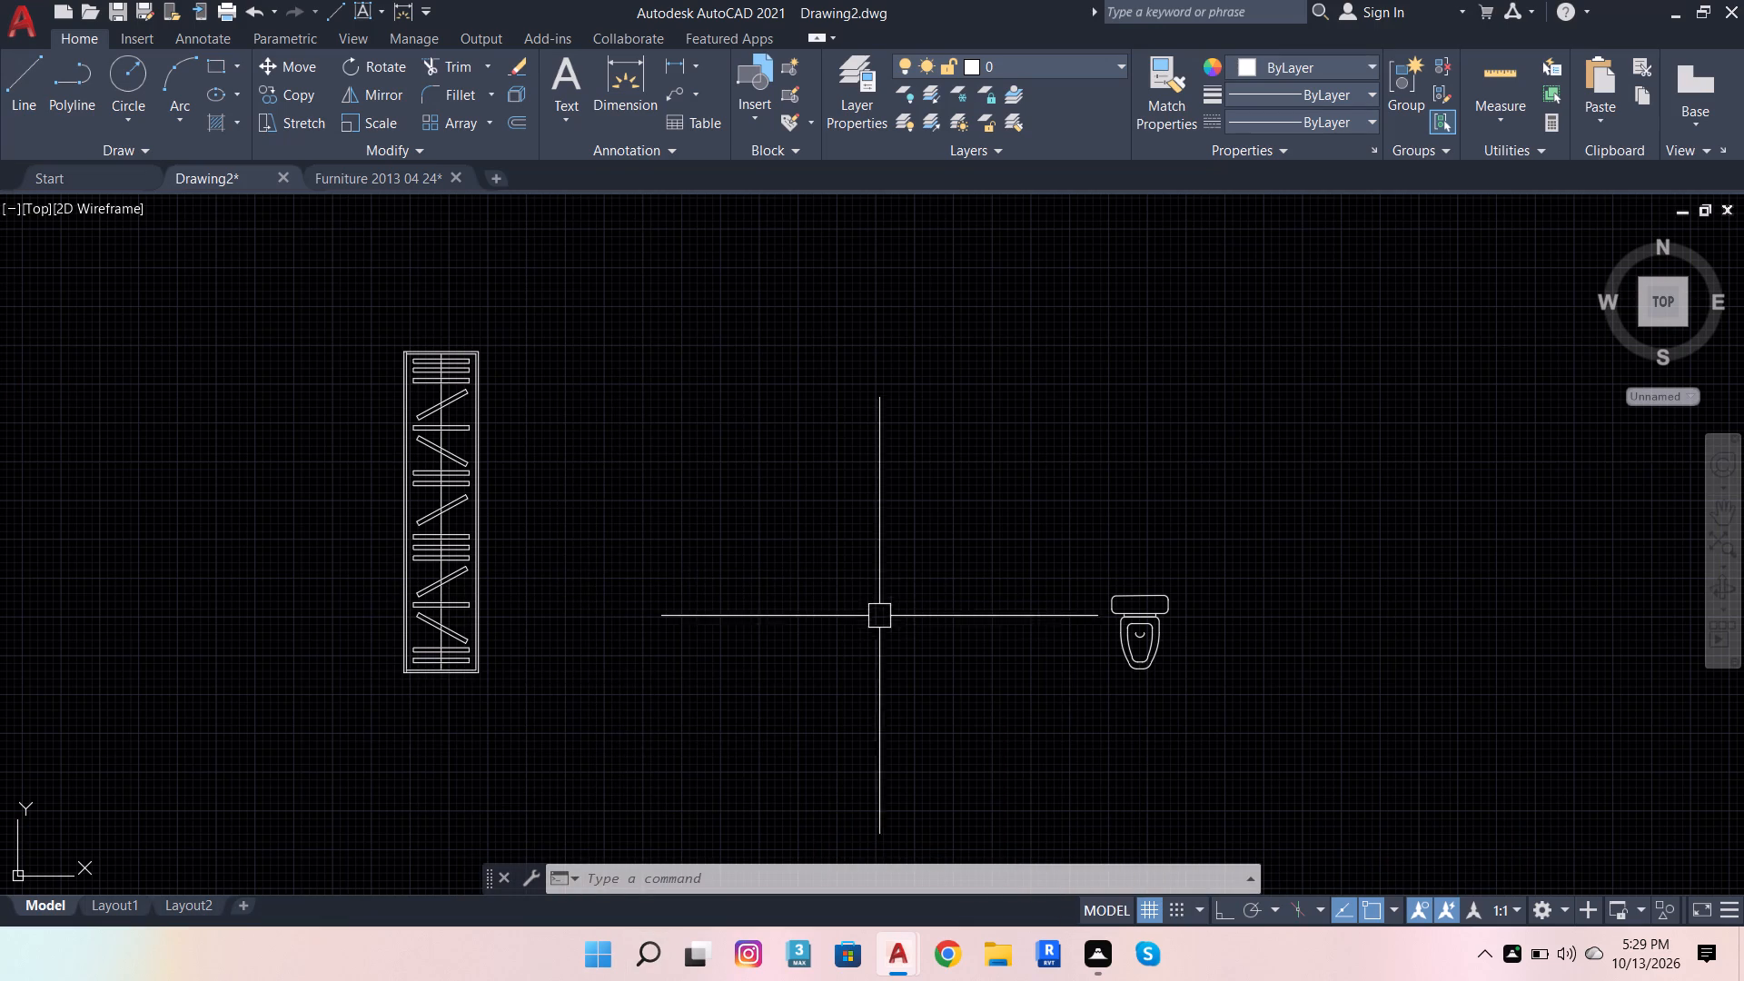
click(1117, 537)
click(1242, 739)
click(1194, 639)
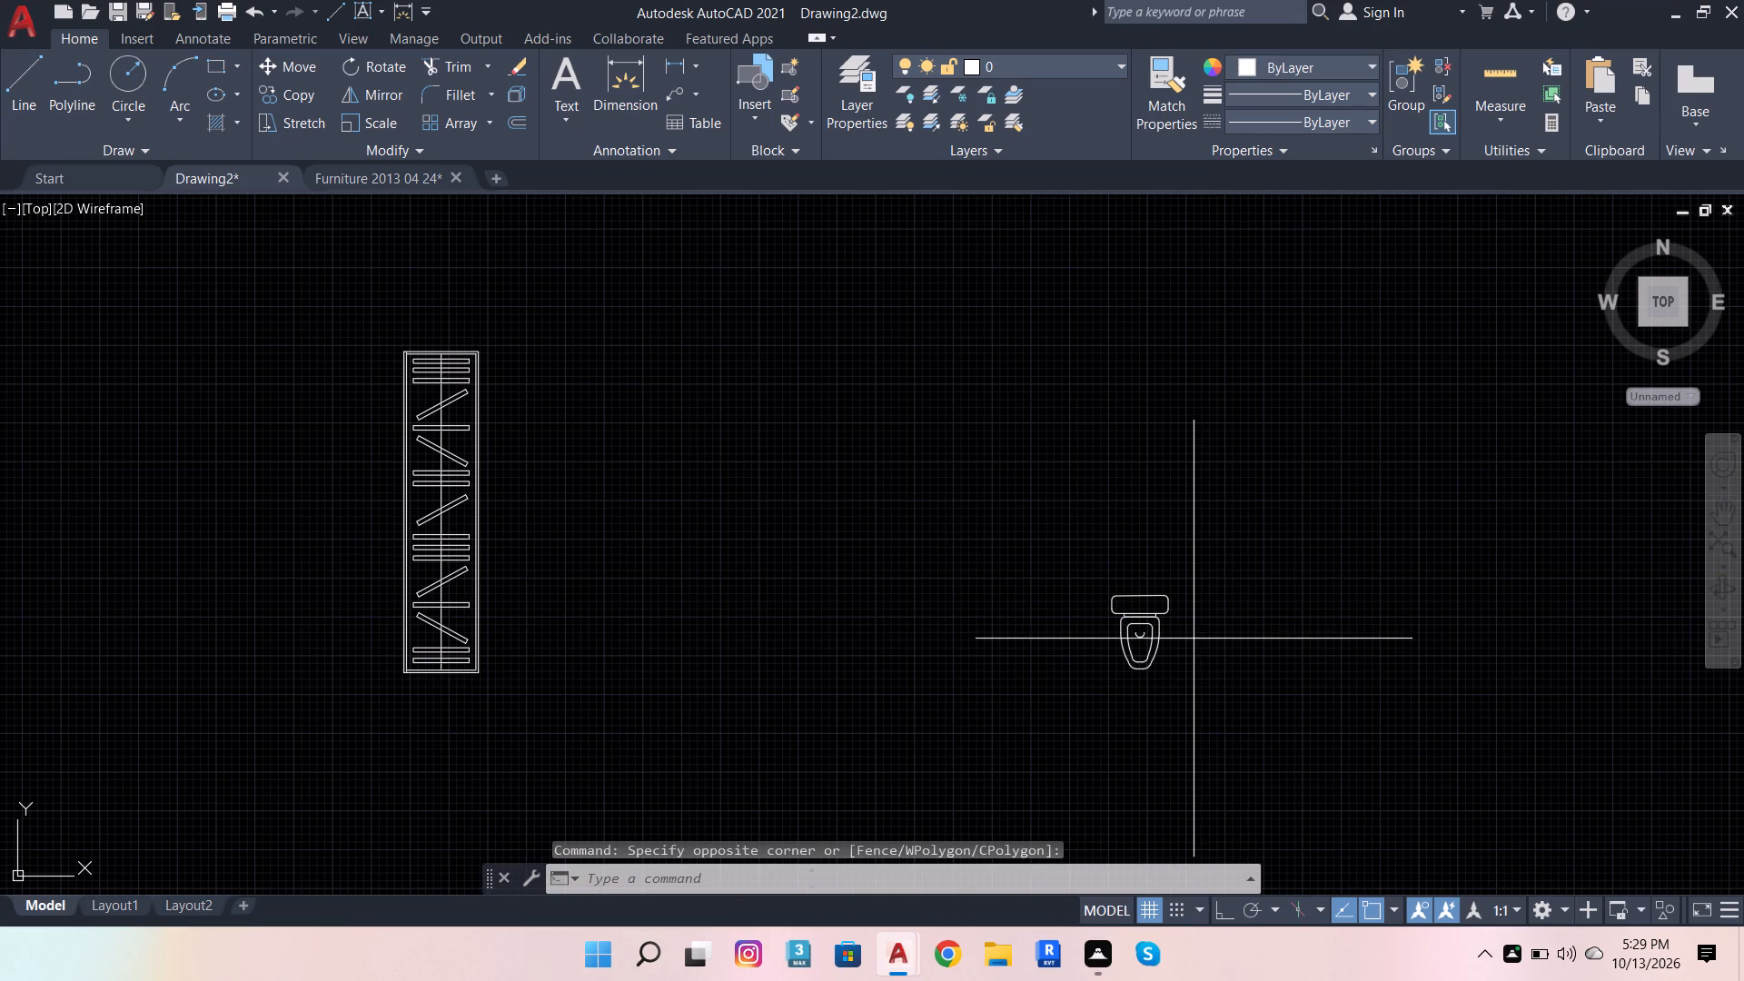
click(1069, 577)
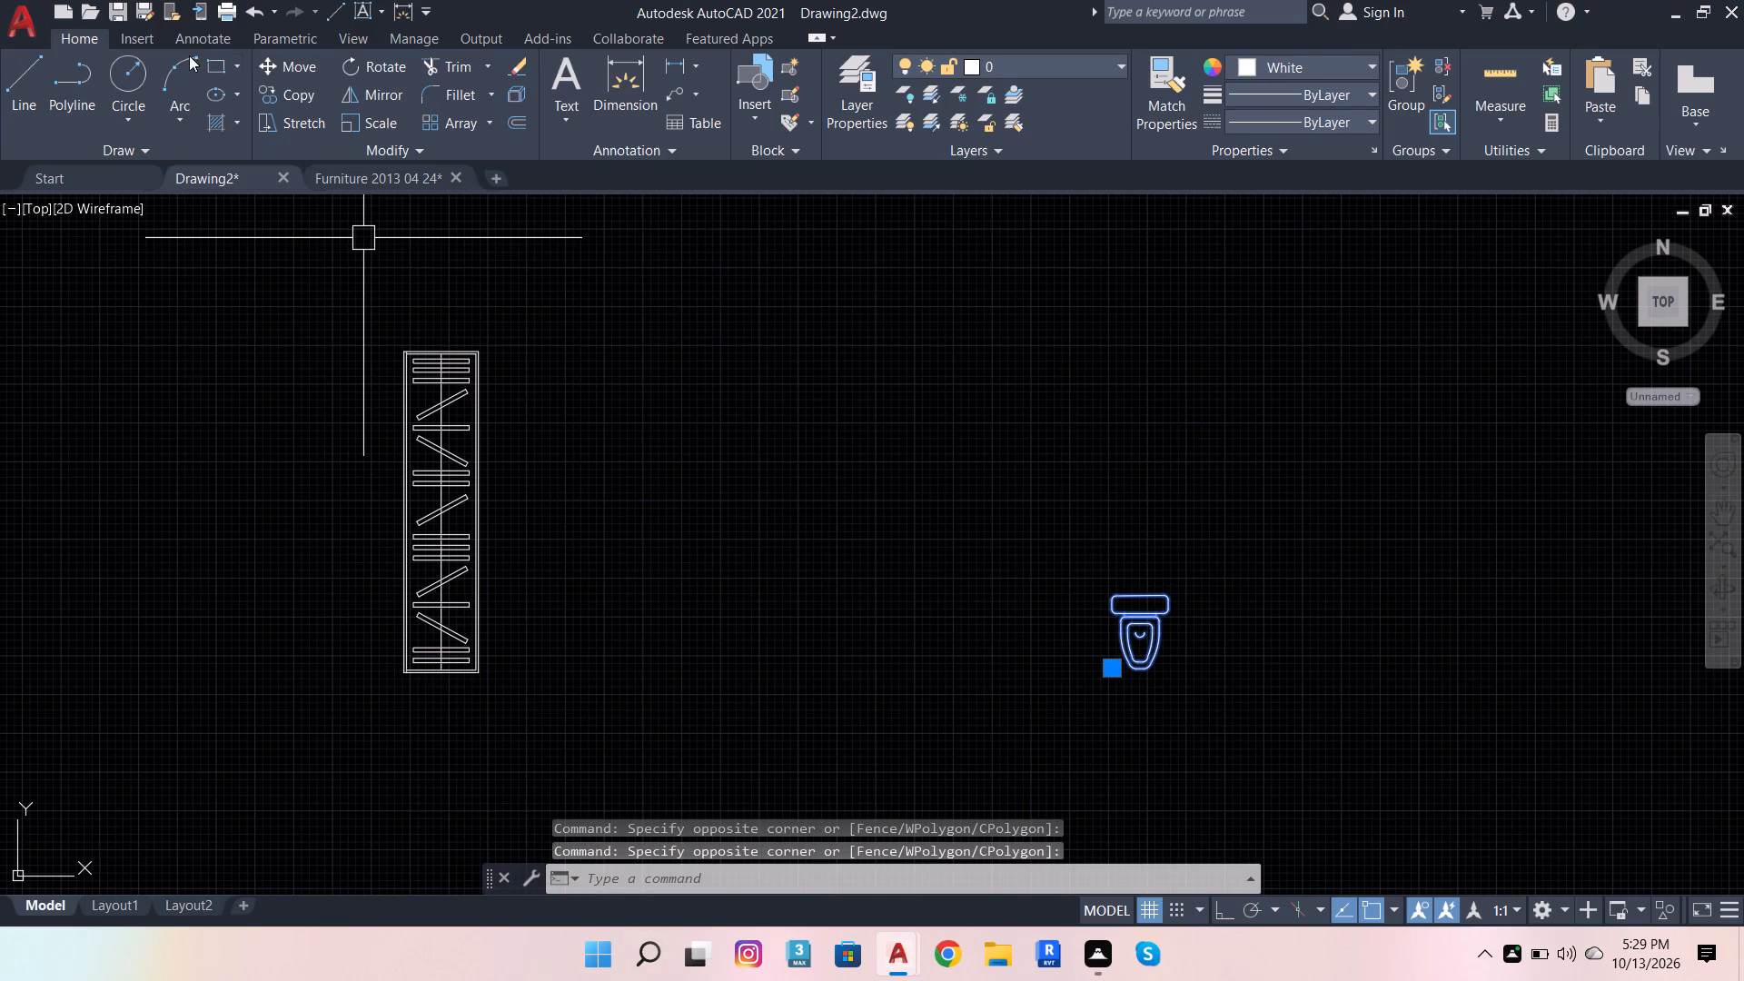
click(388, 79)
click(391, 69)
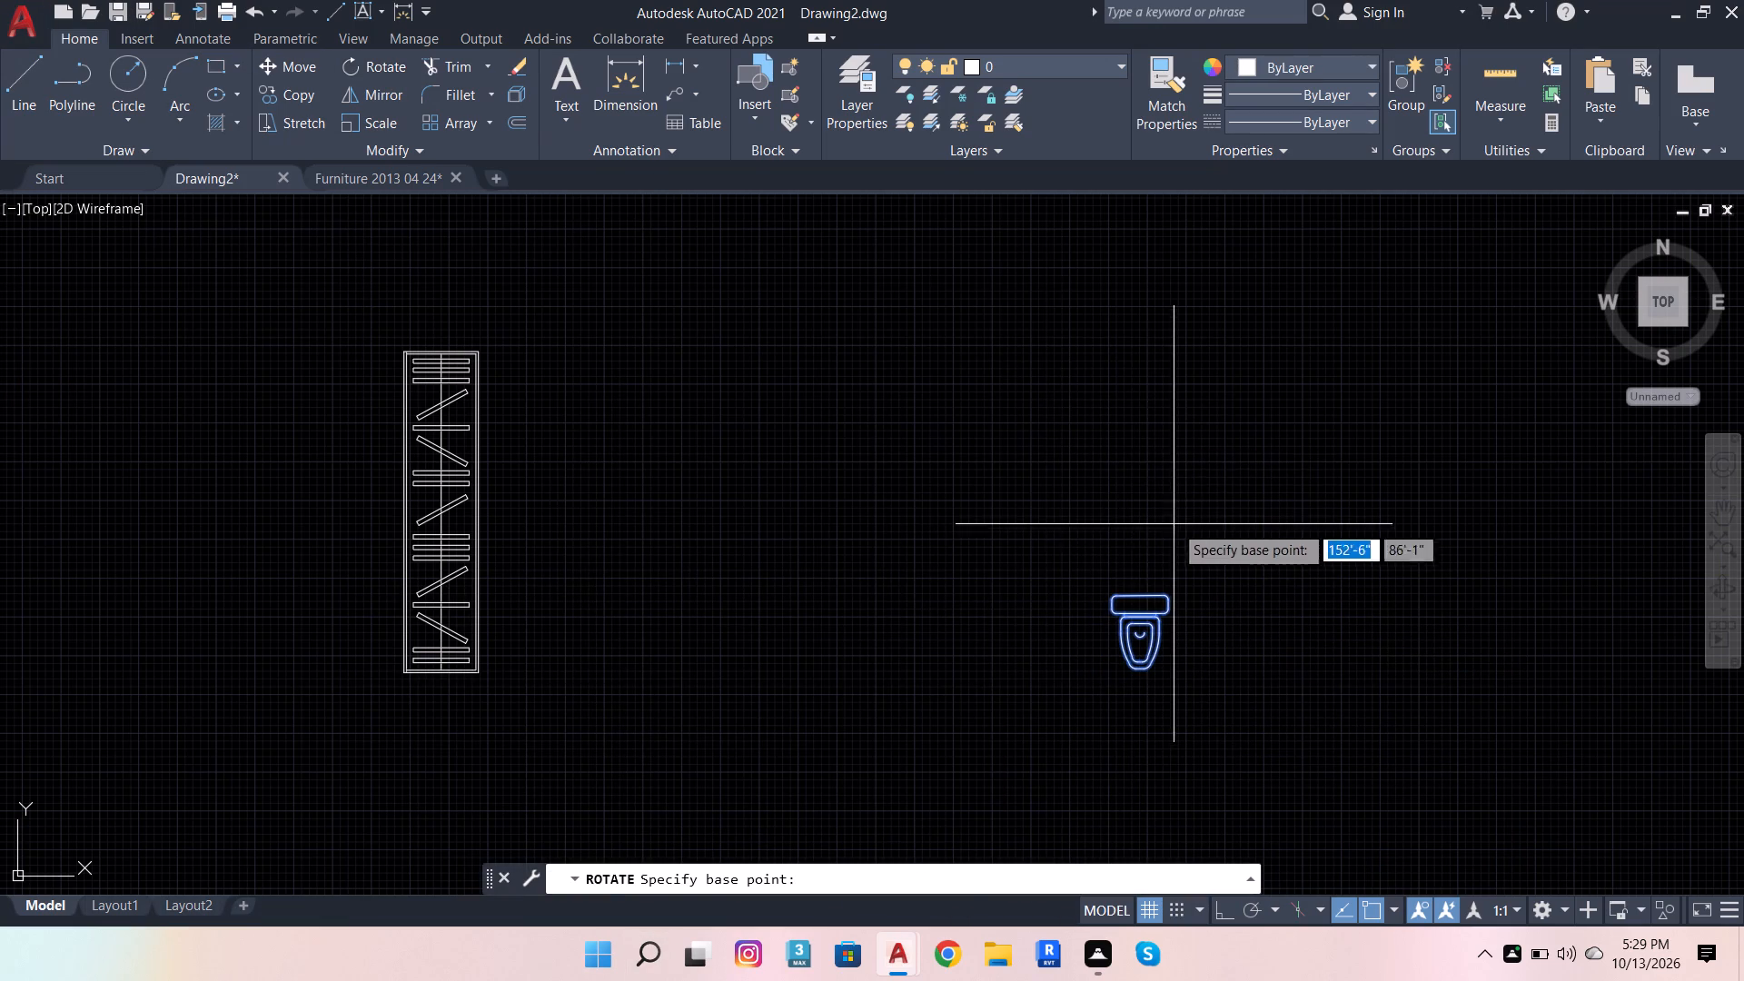
click(1197, 573)
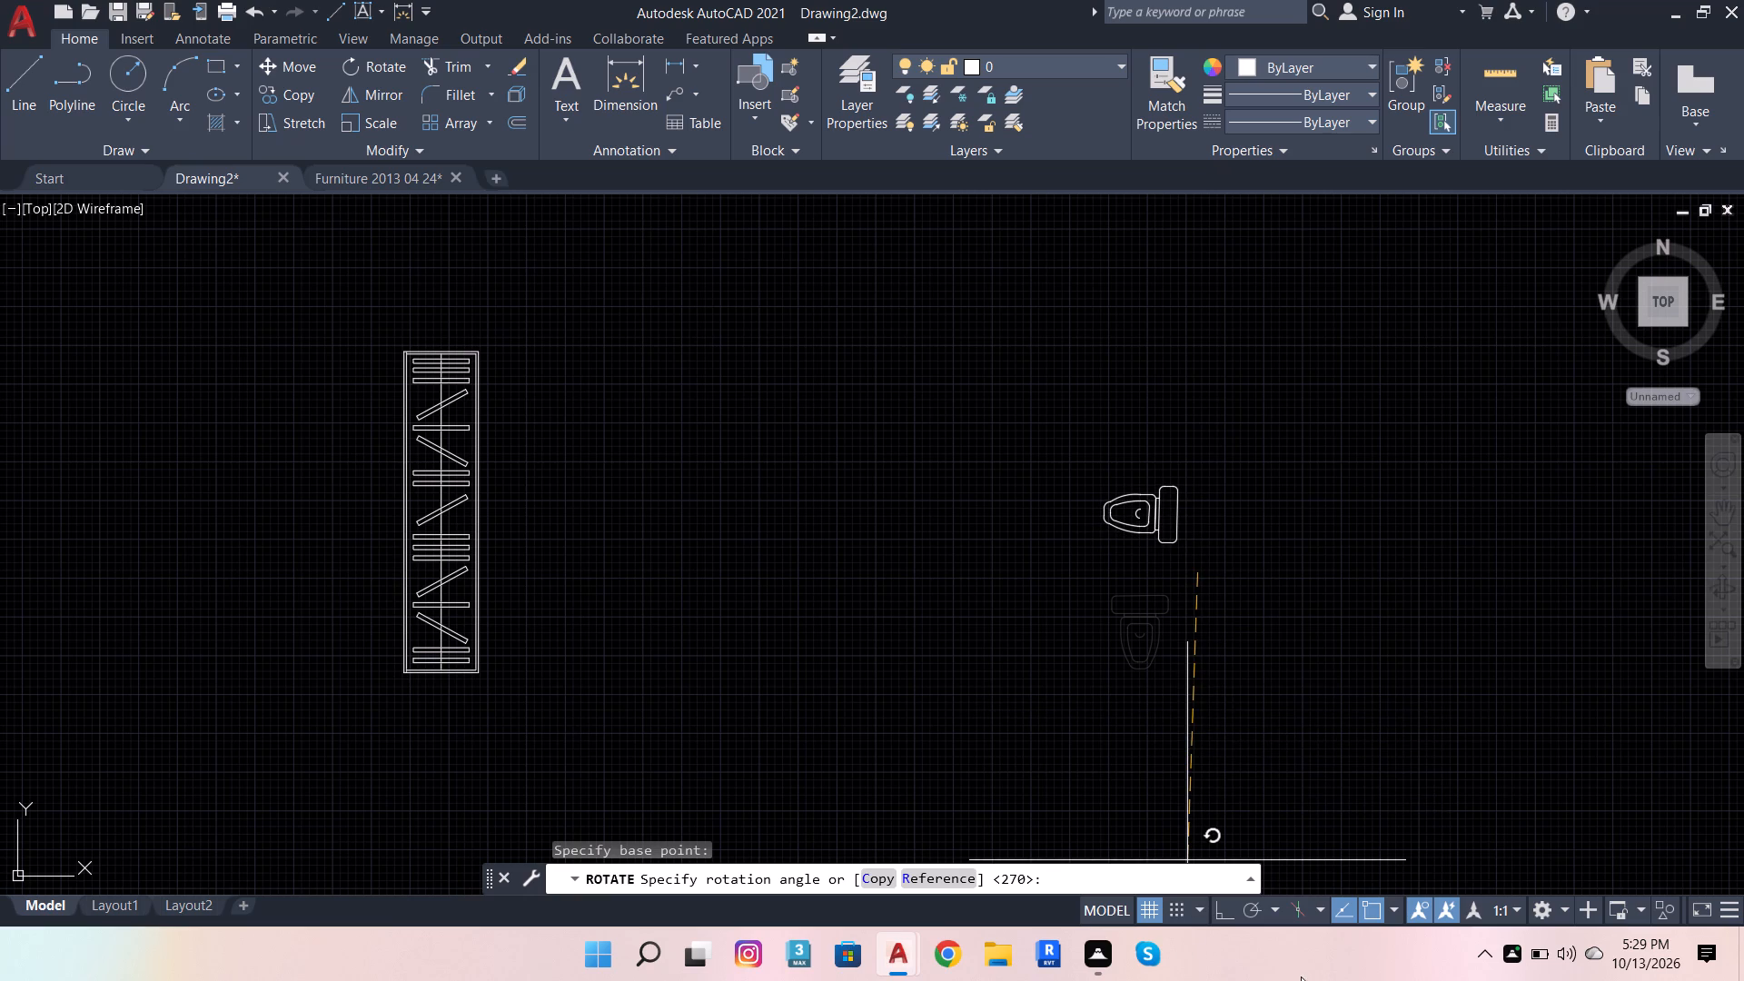
click(1220, 906)
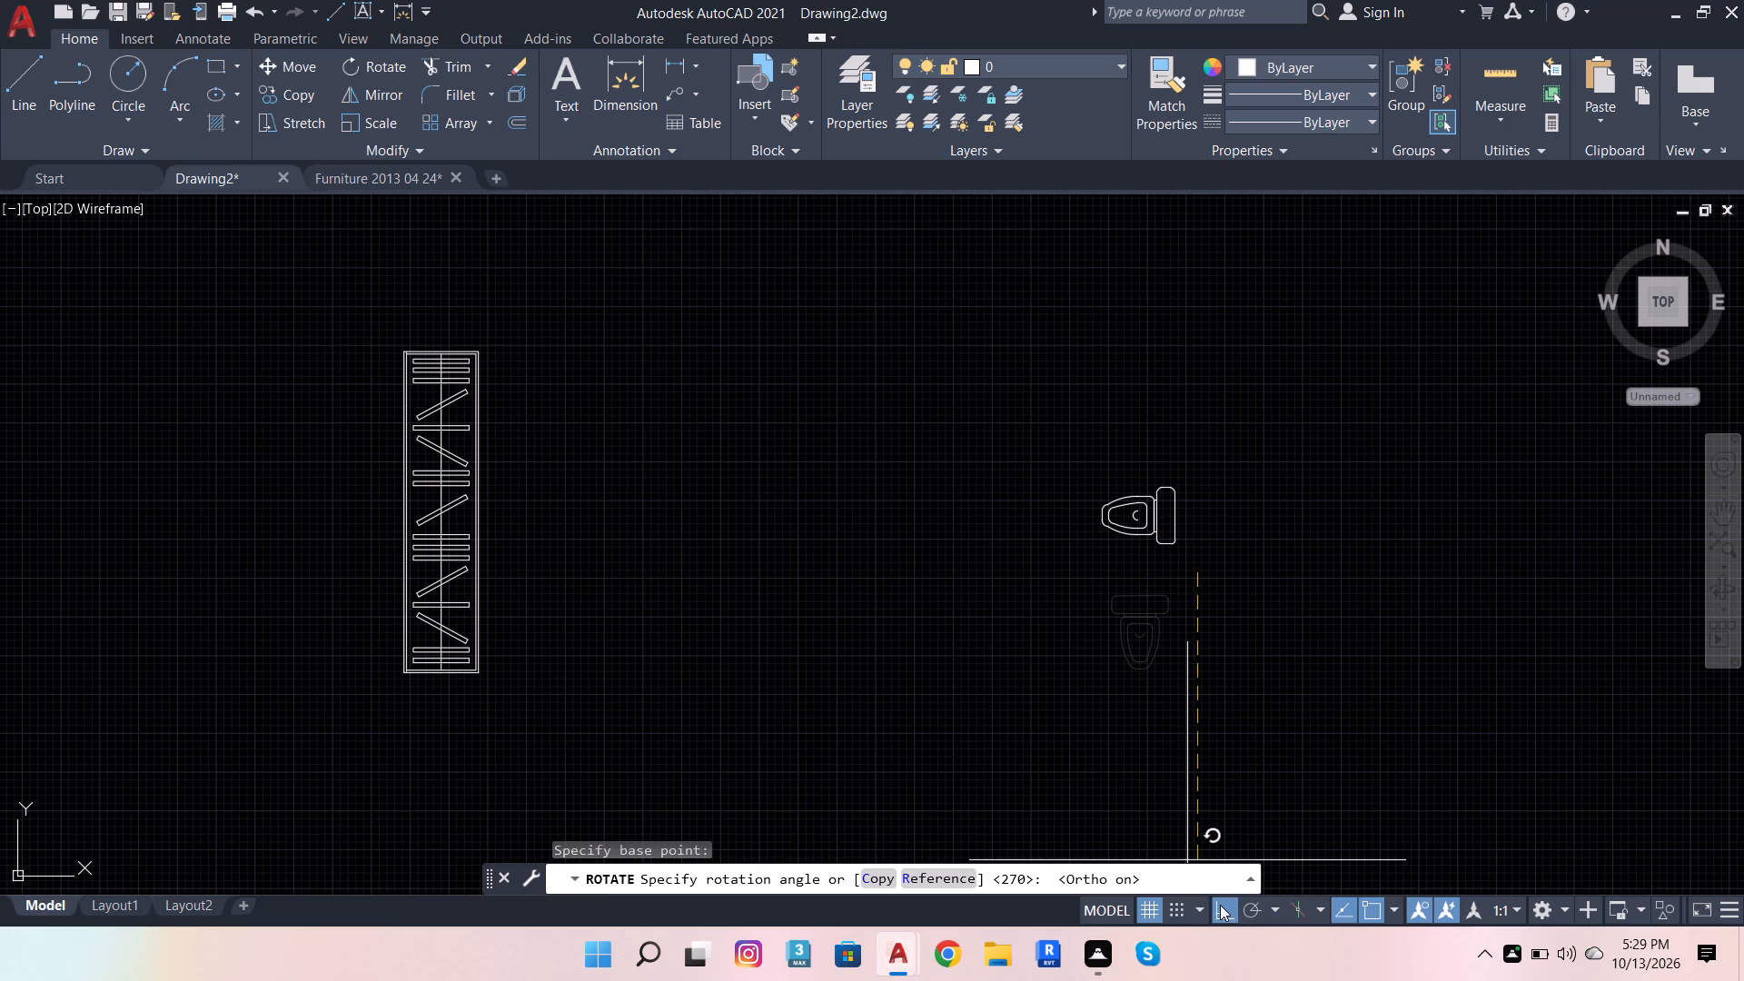
click(1125, 723)
Turn Ortho off and move the rotated toilet block into the plan's upper right toilet, with its tank against the right wall.
click(1181, 531)
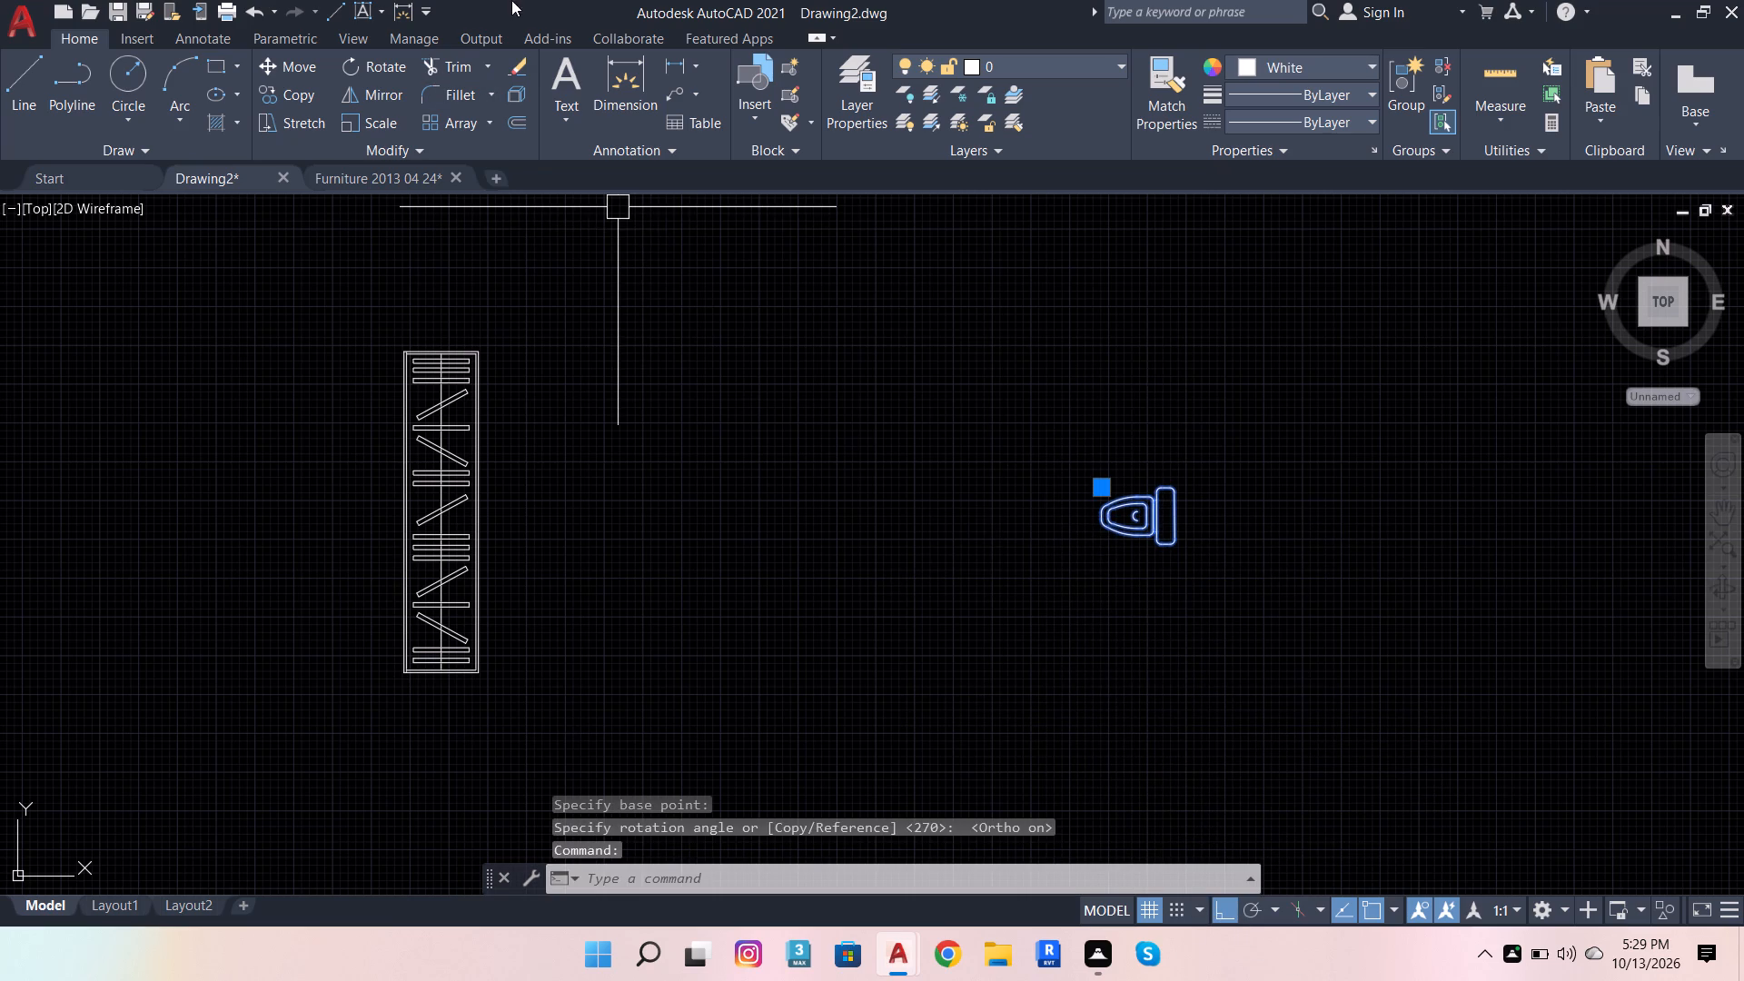
click(309, 71)
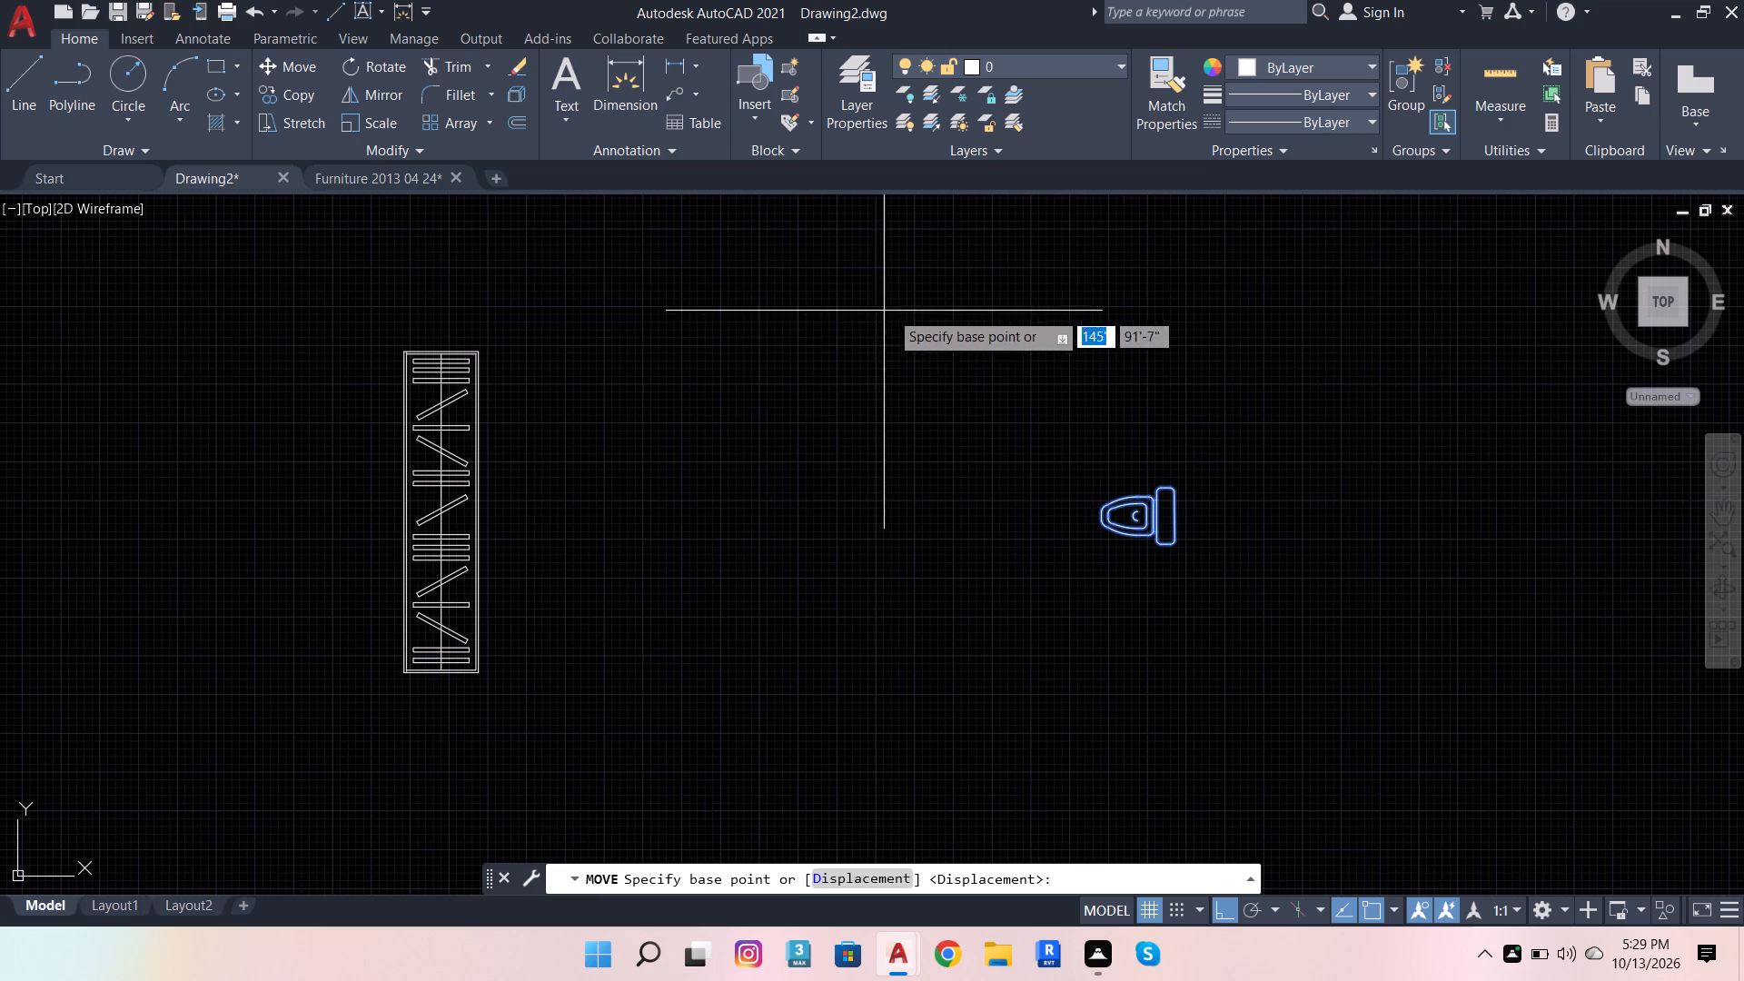
click(1181, 481)
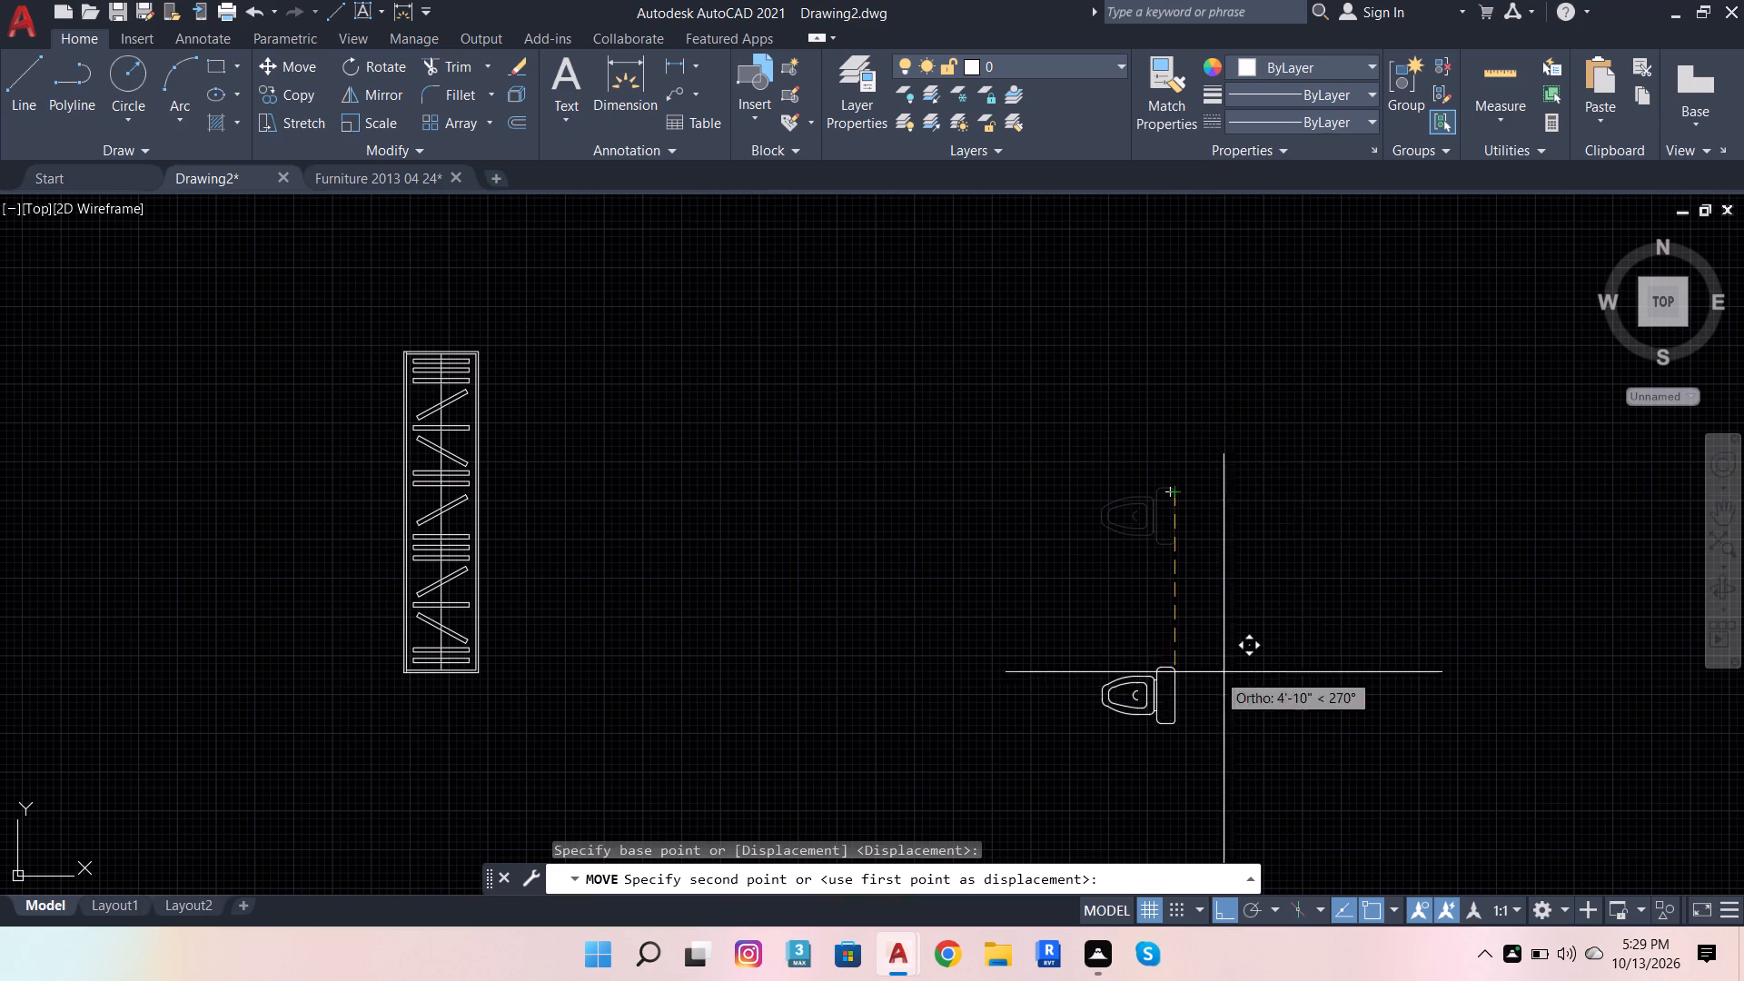
scroll(1255, 636, down, 4)
scroll(565, 649, up, 3)
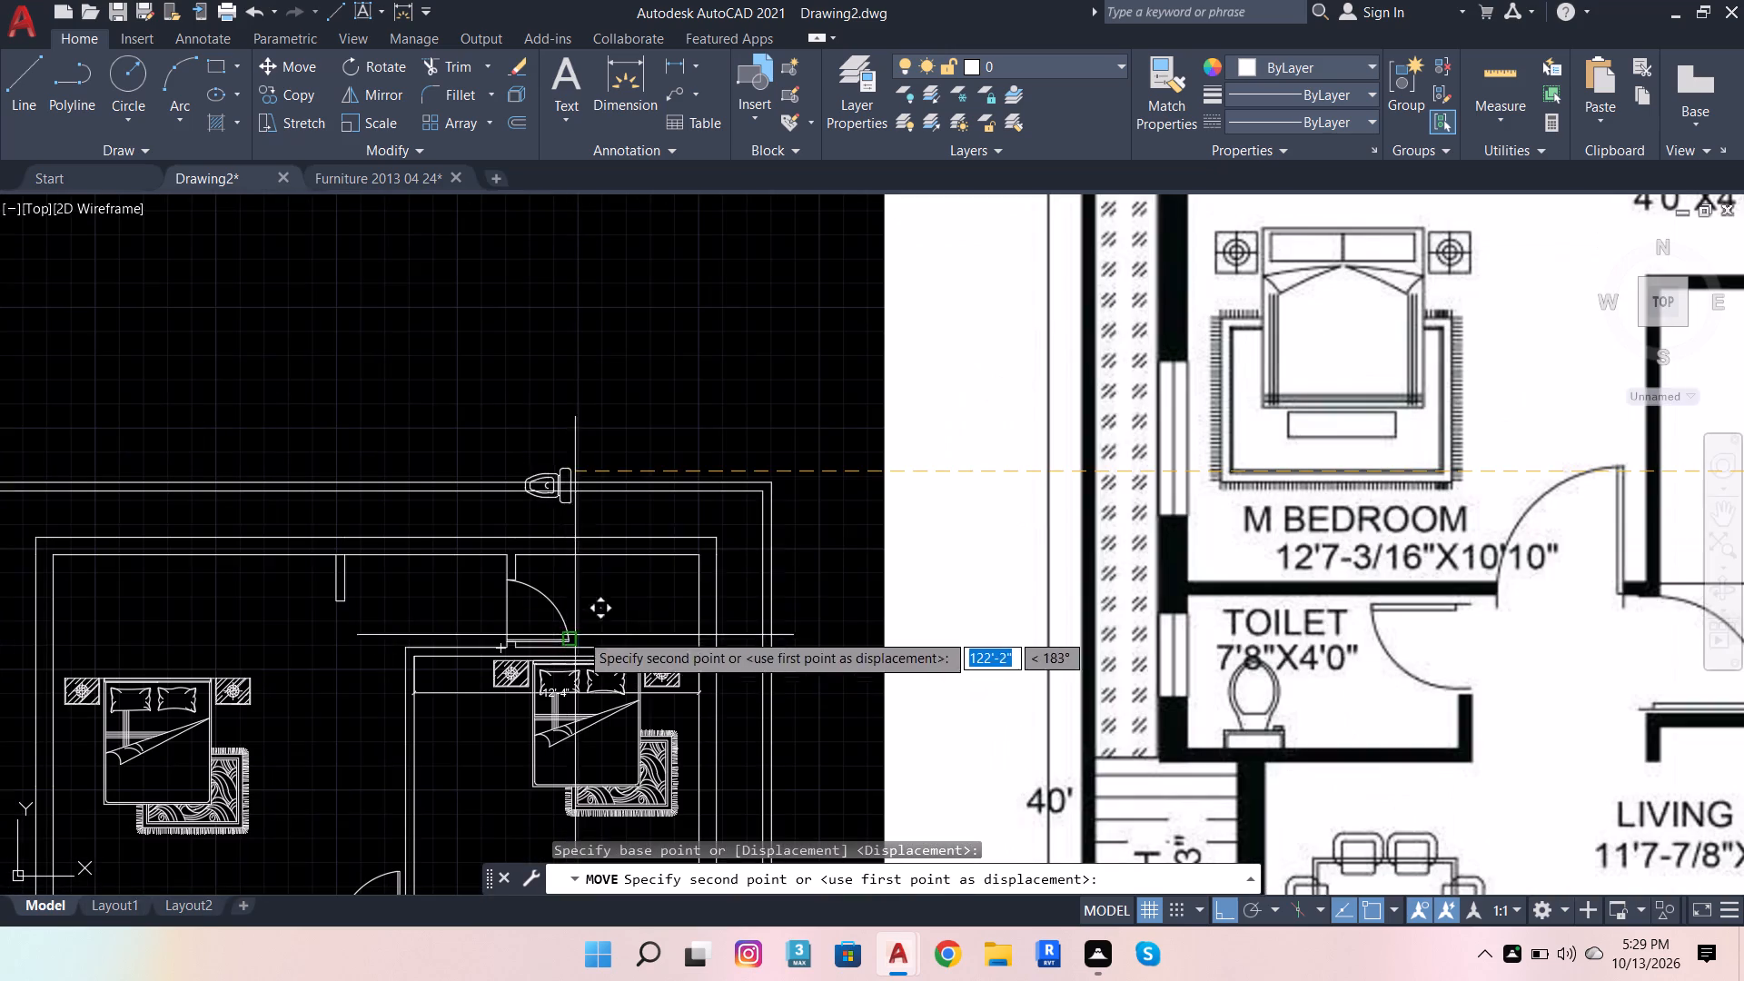
click(1228, 917)
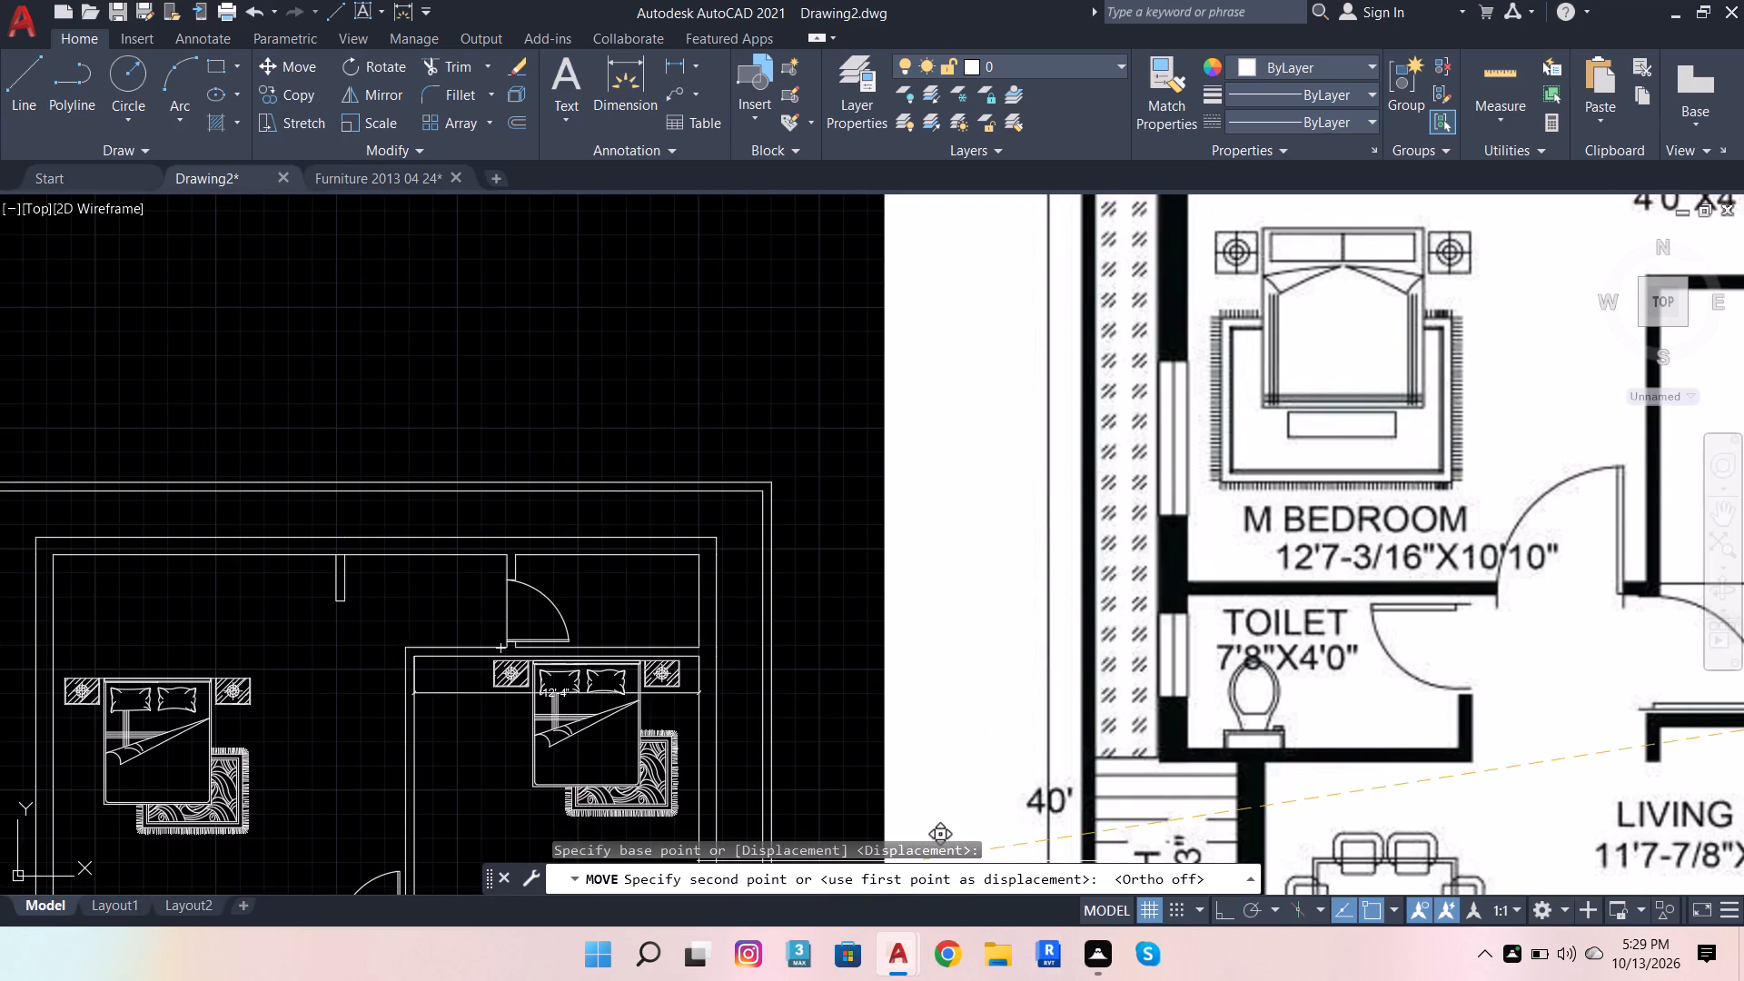
scroll(700, 650, up, 3)
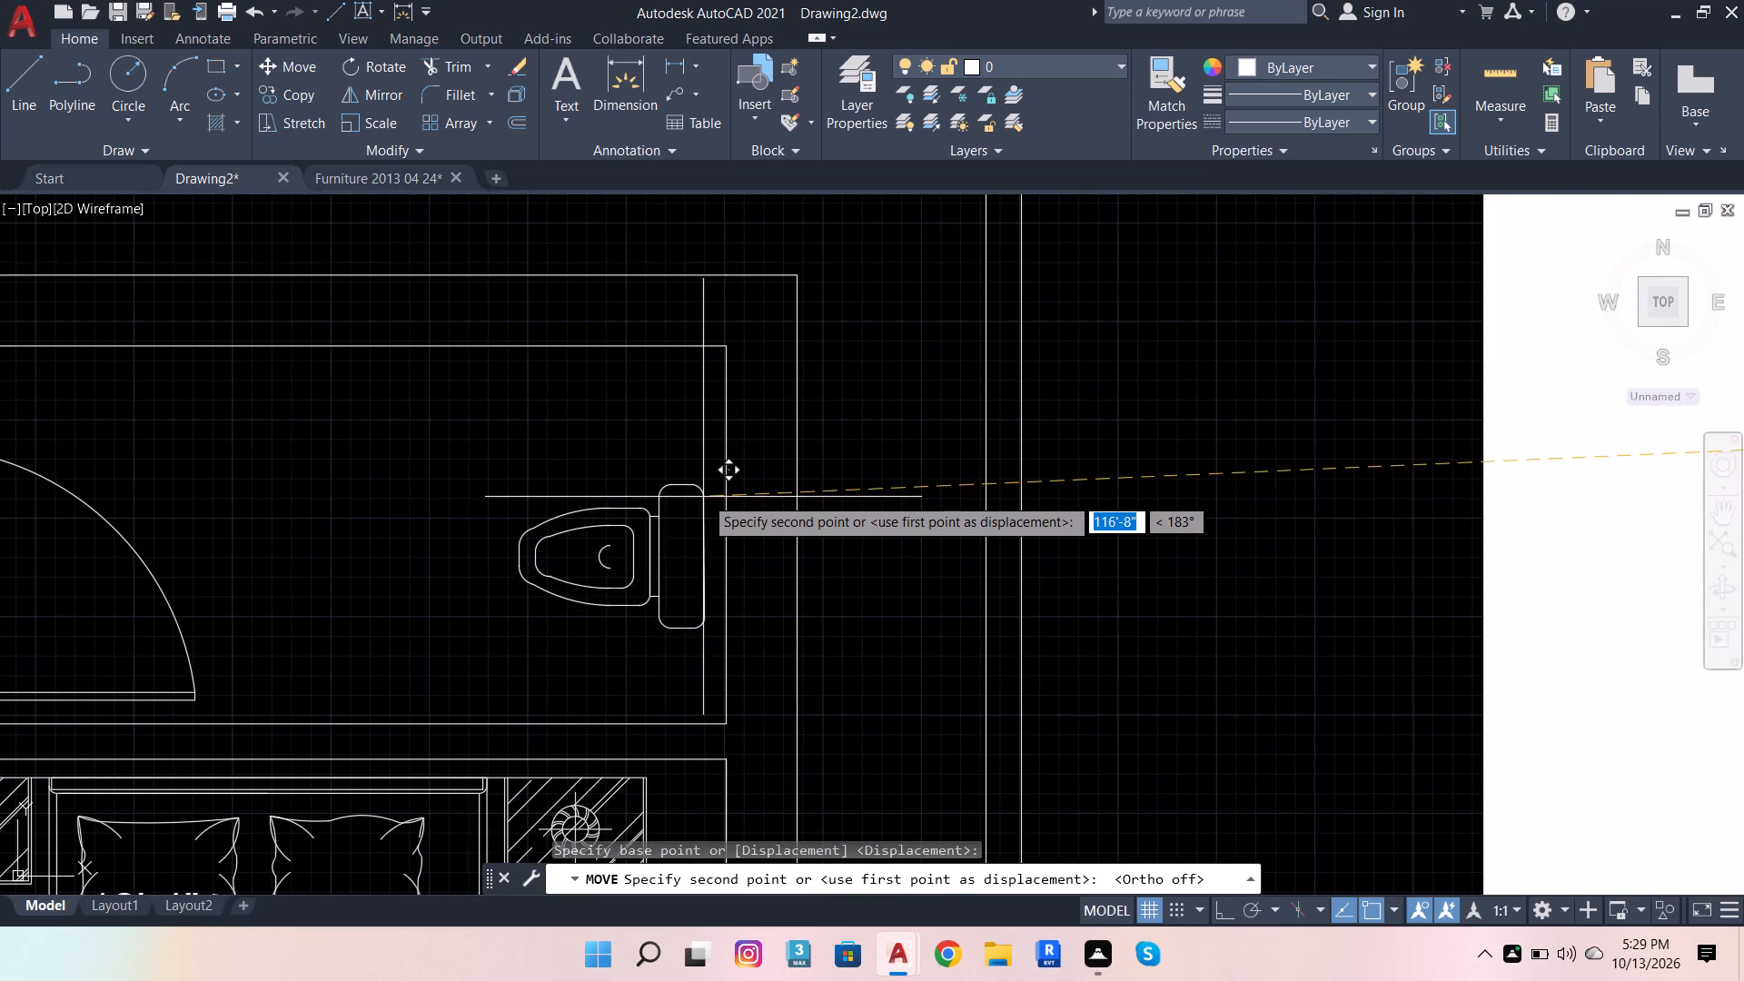
scroll(714, 482, up, 2)
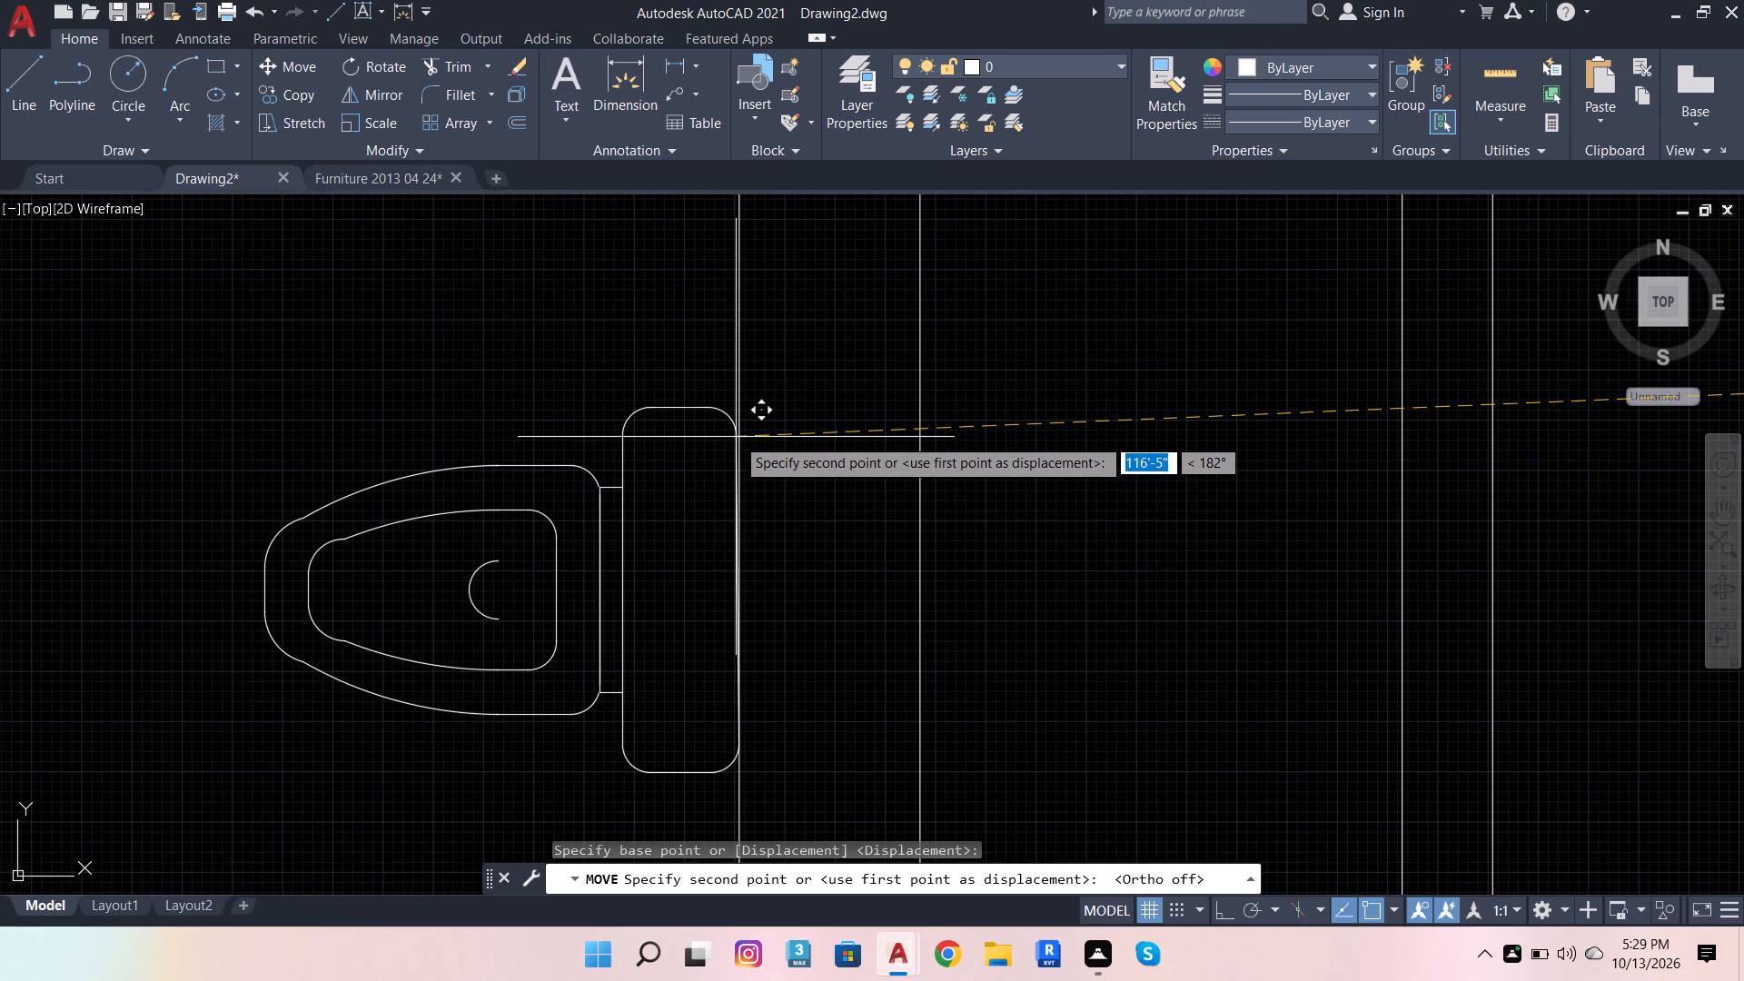
click(736, 437)
Move the toilet block from the midpoint of its tank's back edge to the midpoint of the toilet room's right wall.
scroll(773, 421, down, 3)
click(742, 398)
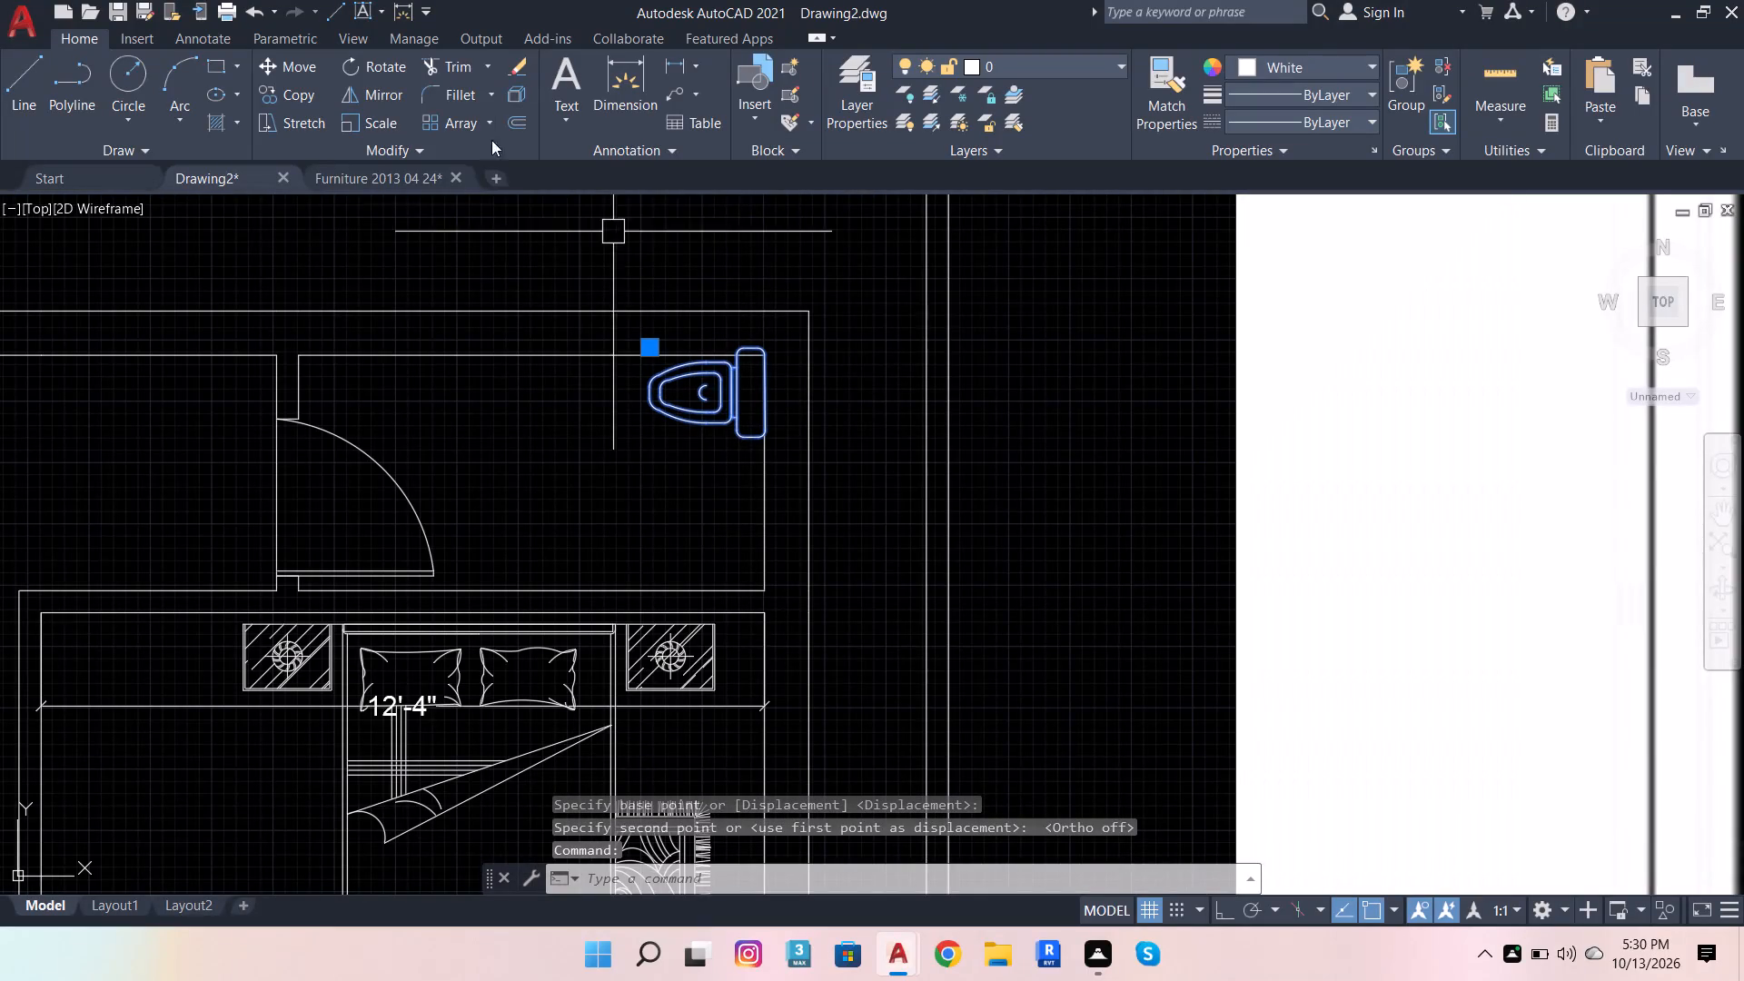
click(286, 72)
scroll(685, 328, up, 3)
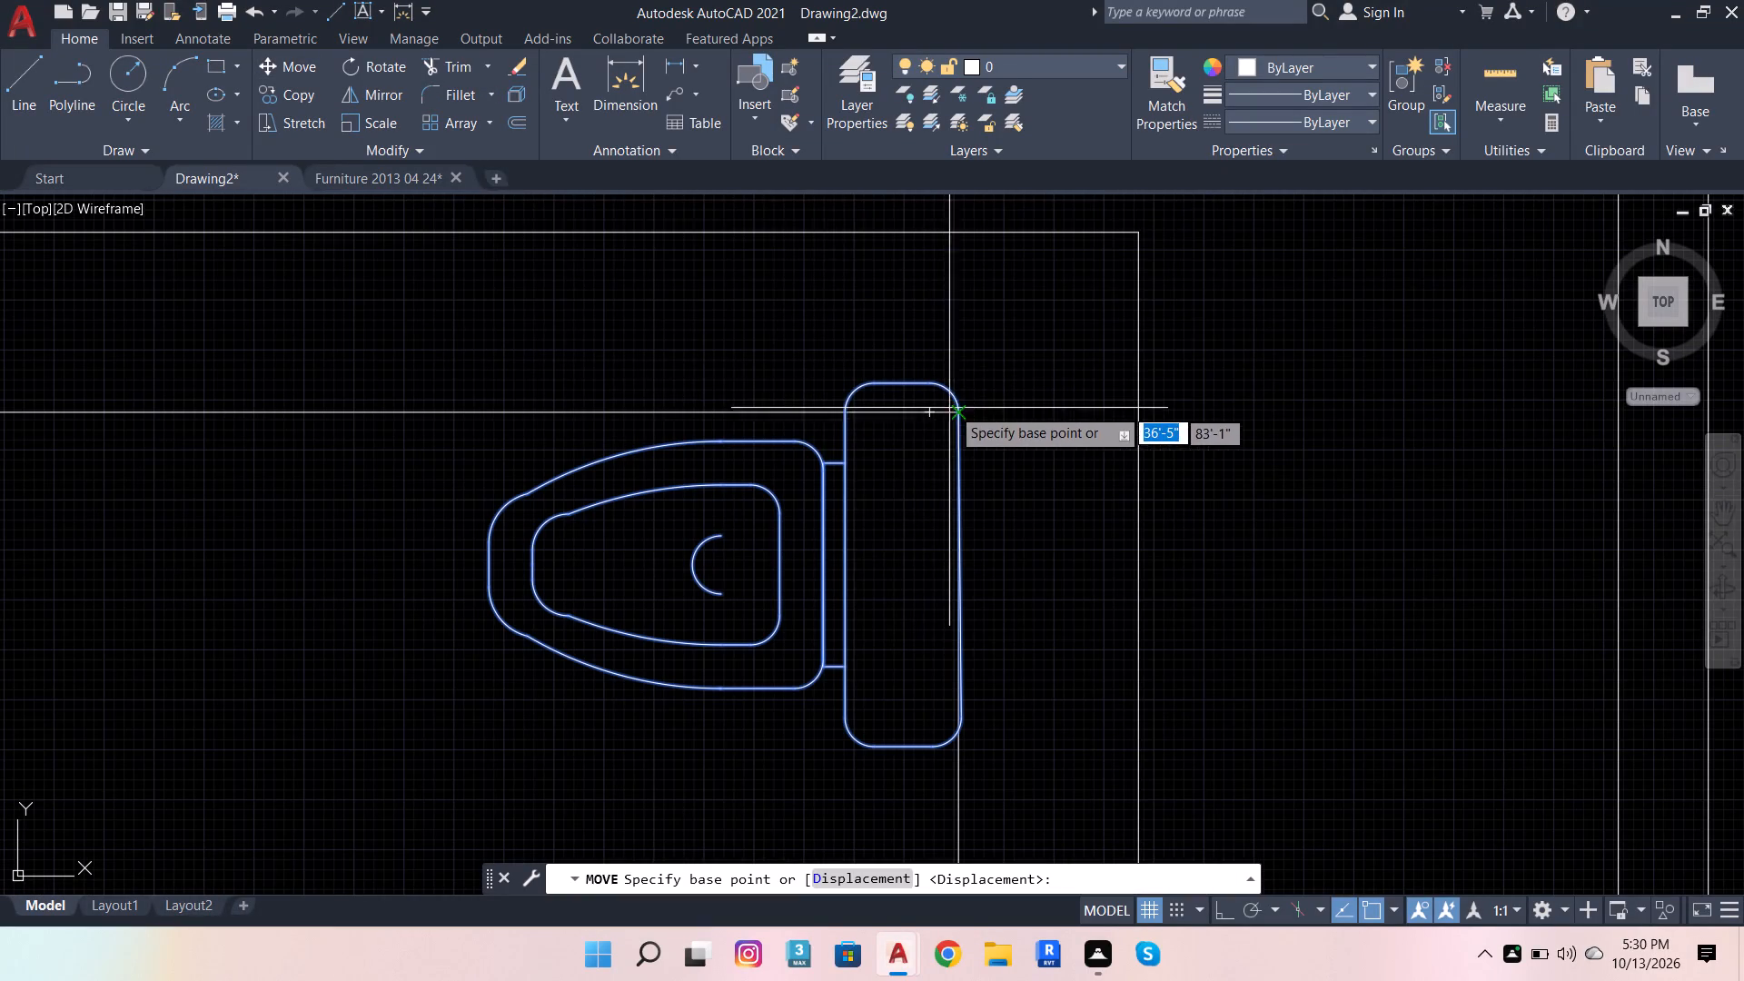
shift+right_click(945, 549)
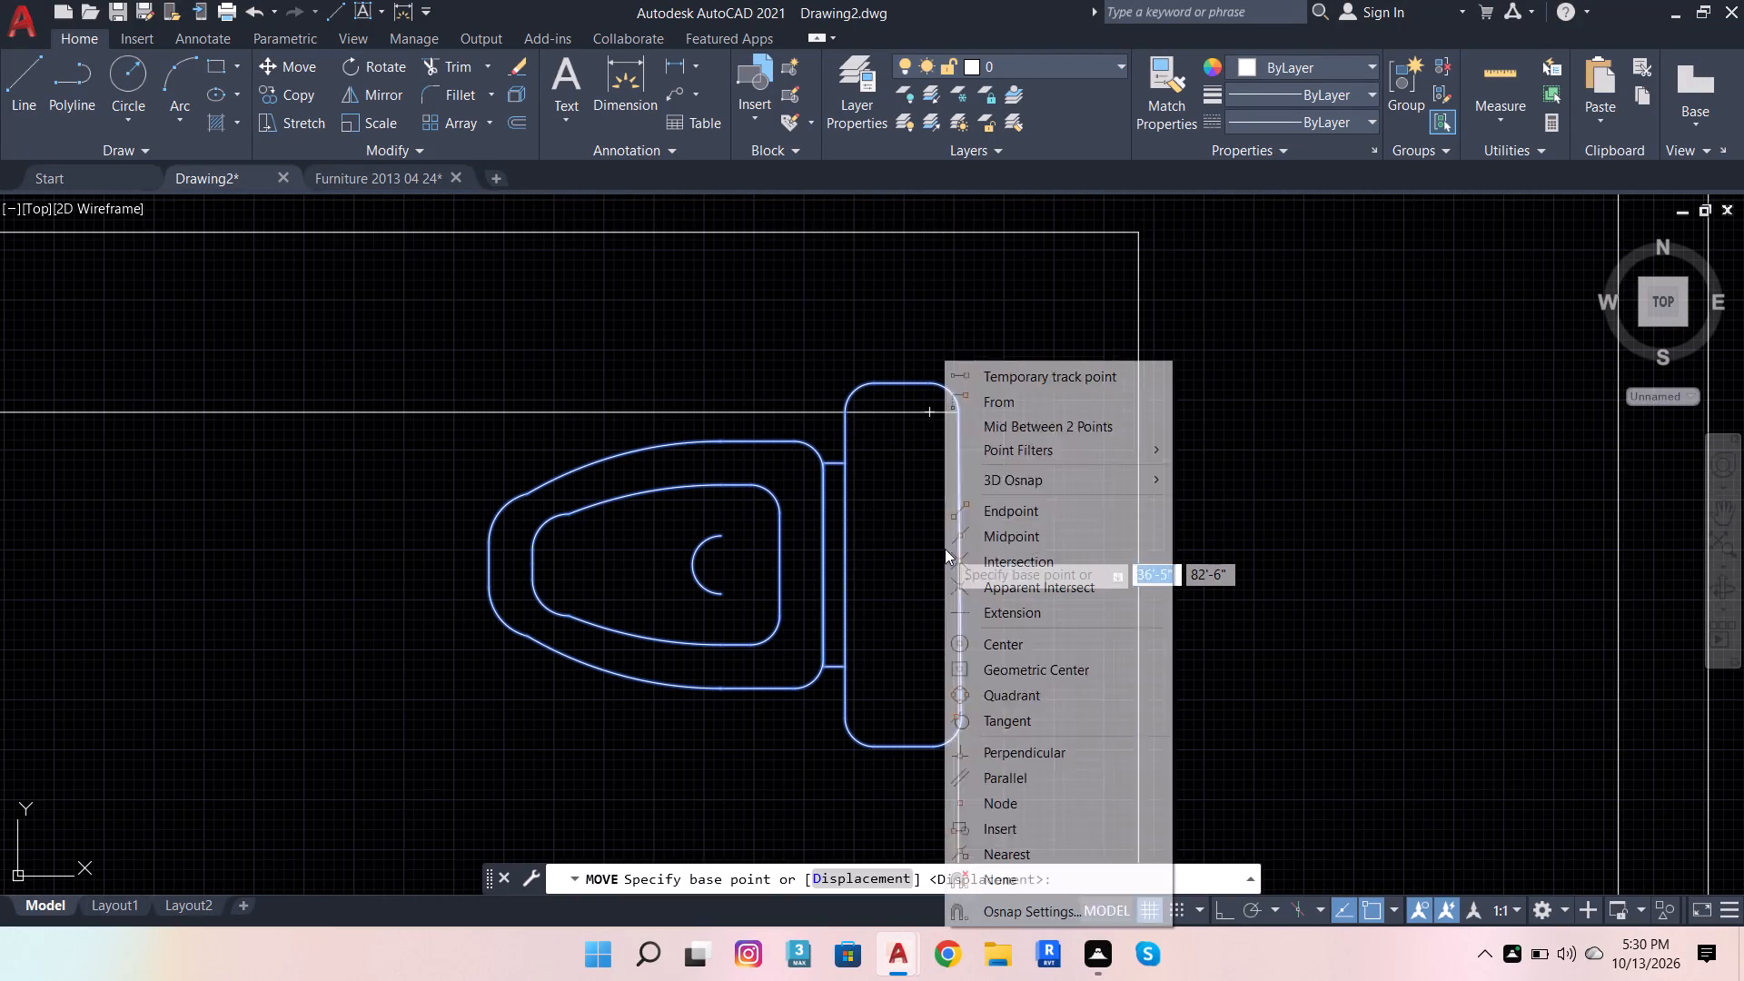
click(1021, 541)
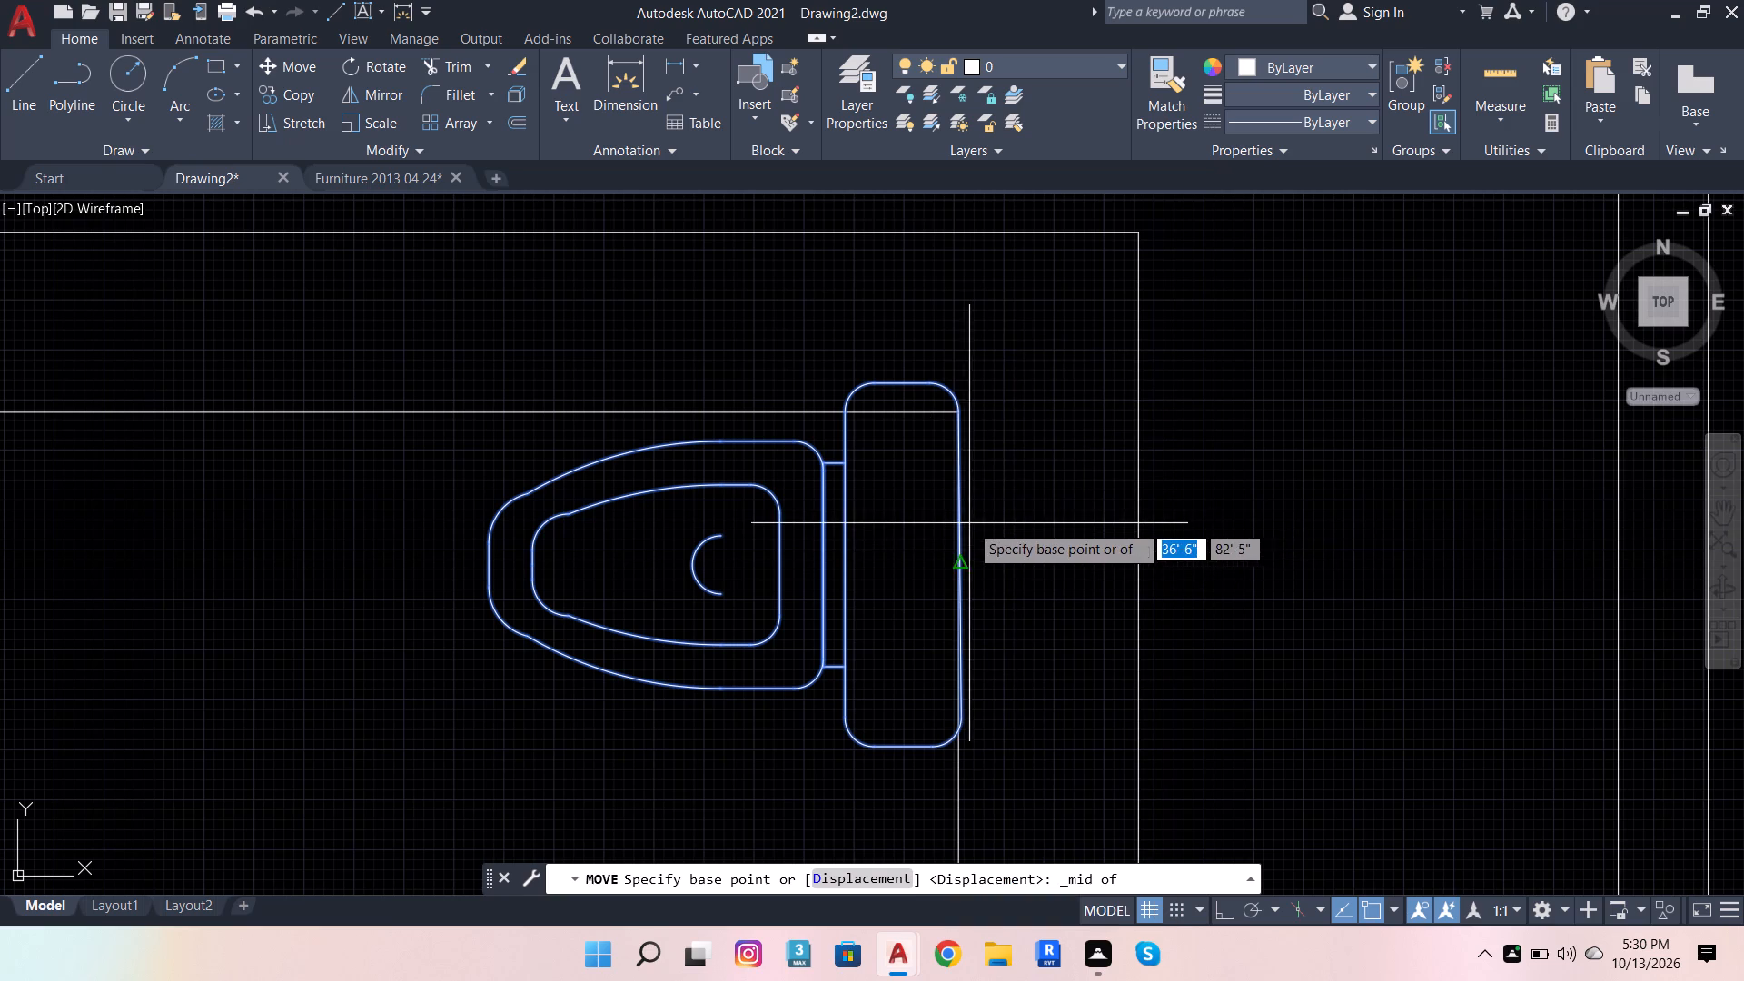
click(958, 561)
scroll(1032, 500, down, 4)
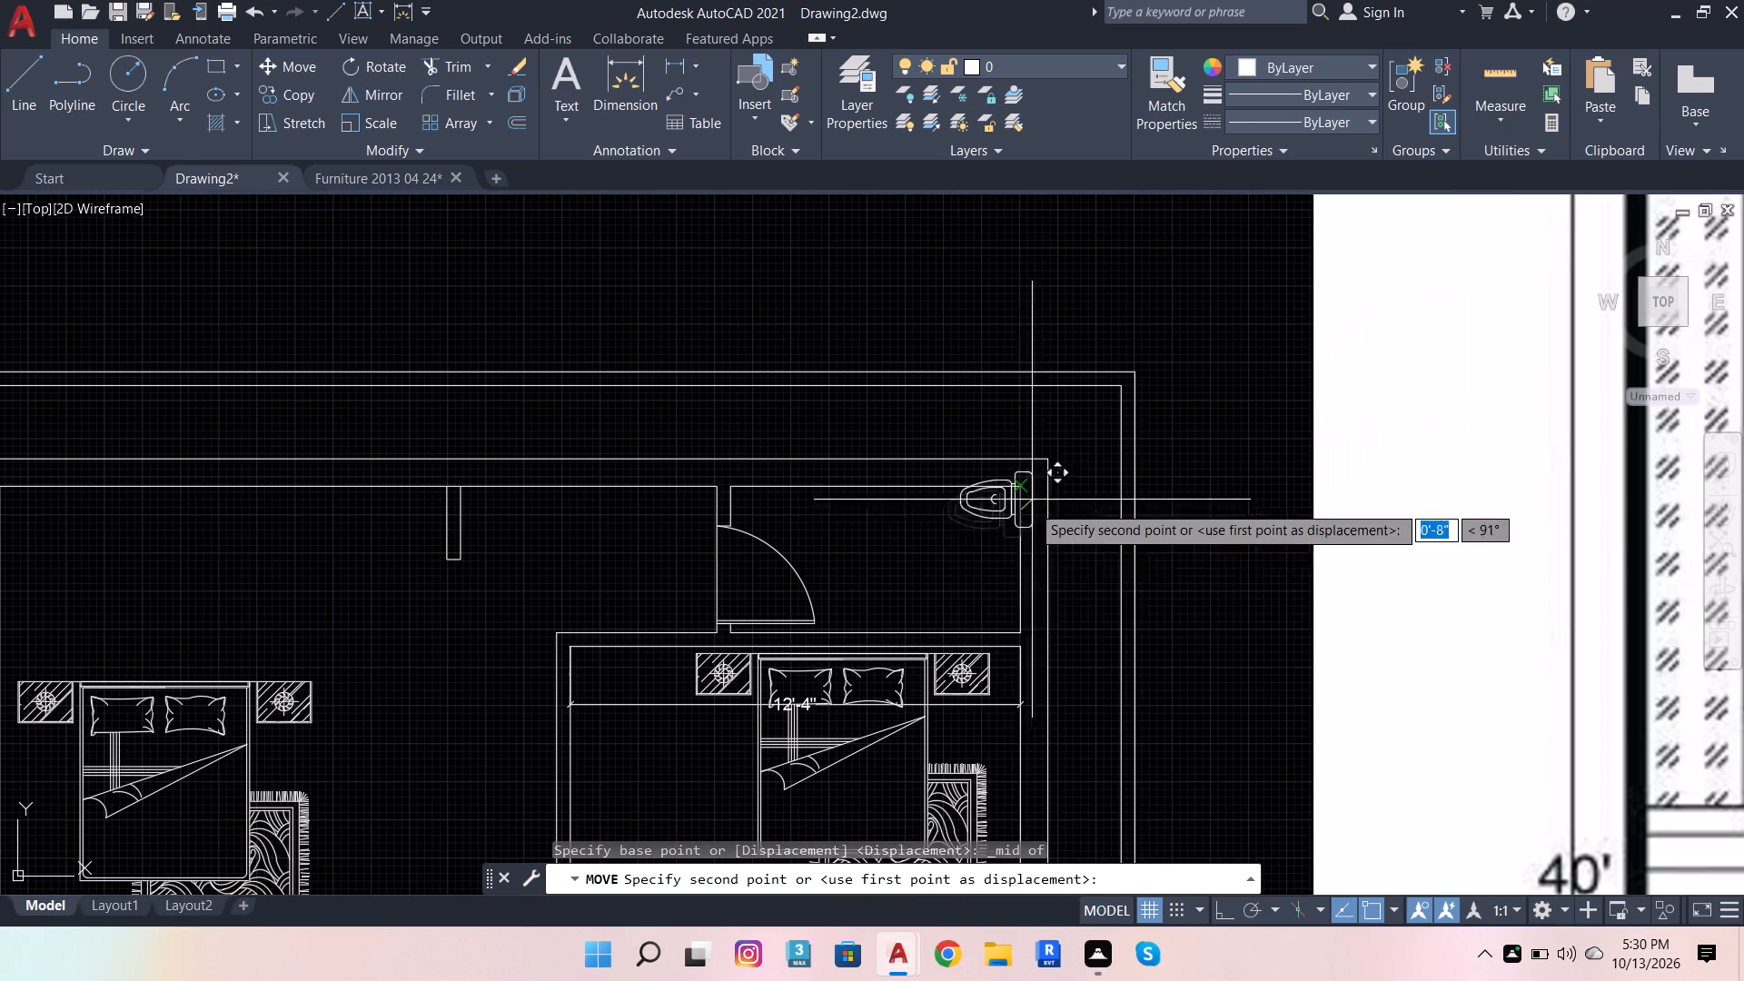
shift+right_click(991, 587)
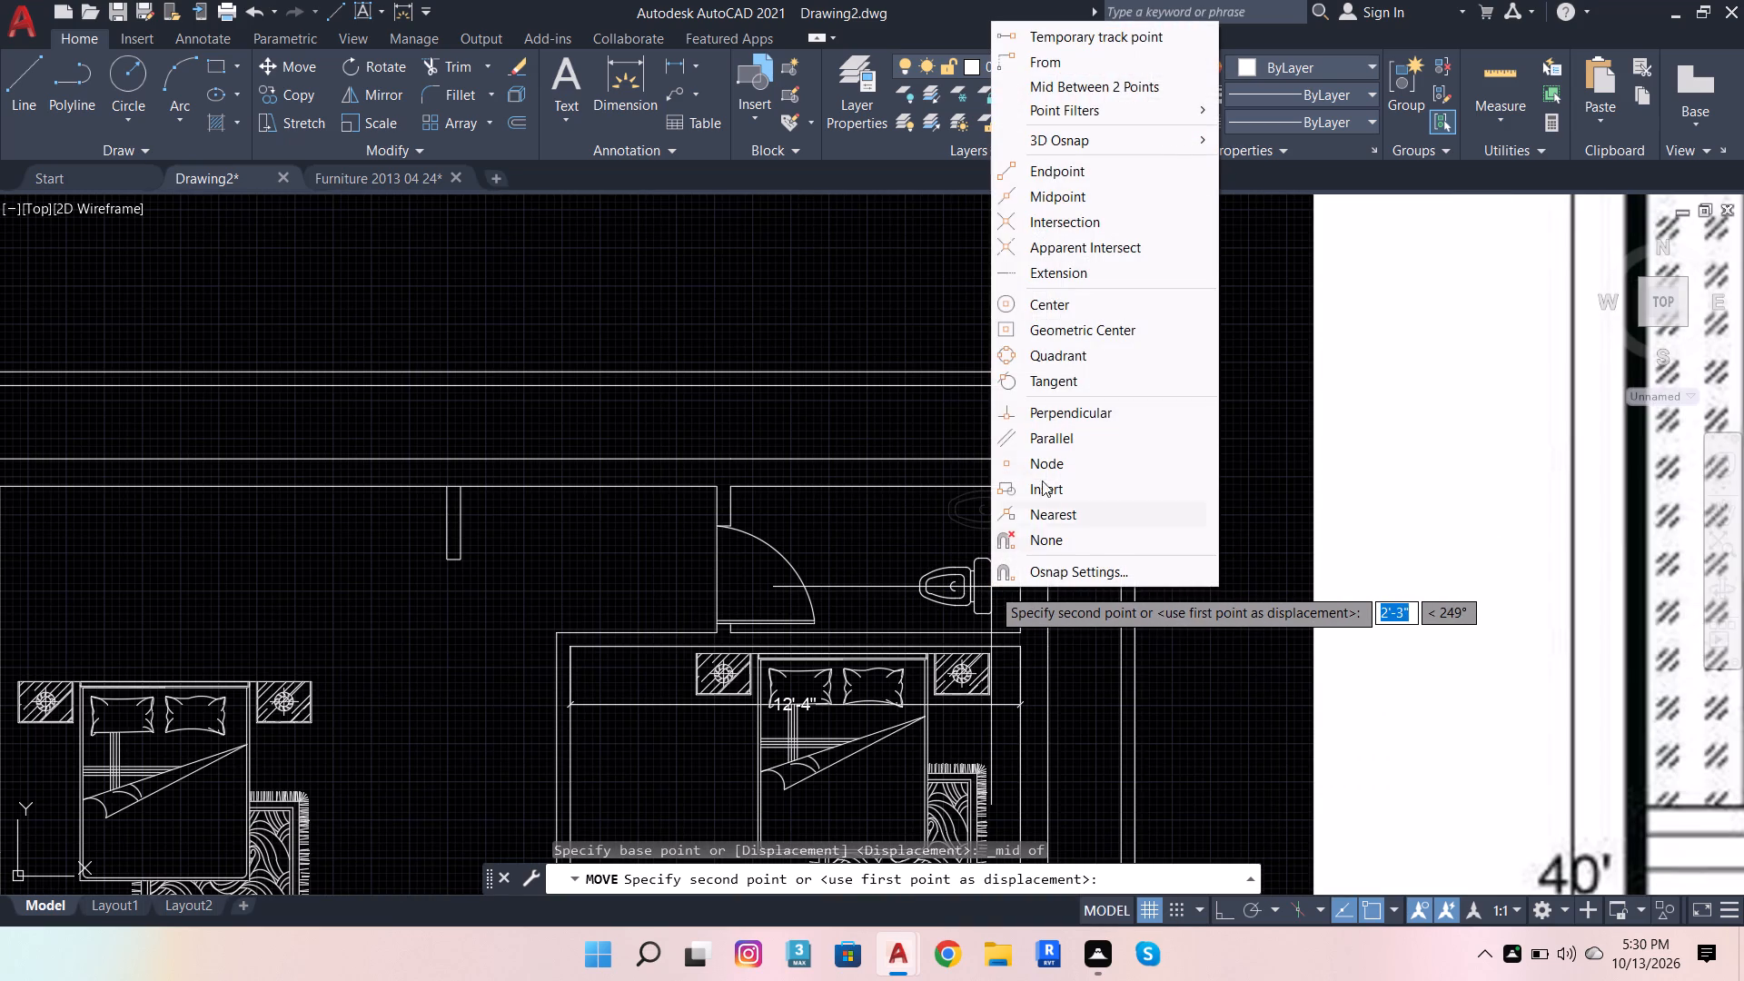
click(1076, 195)
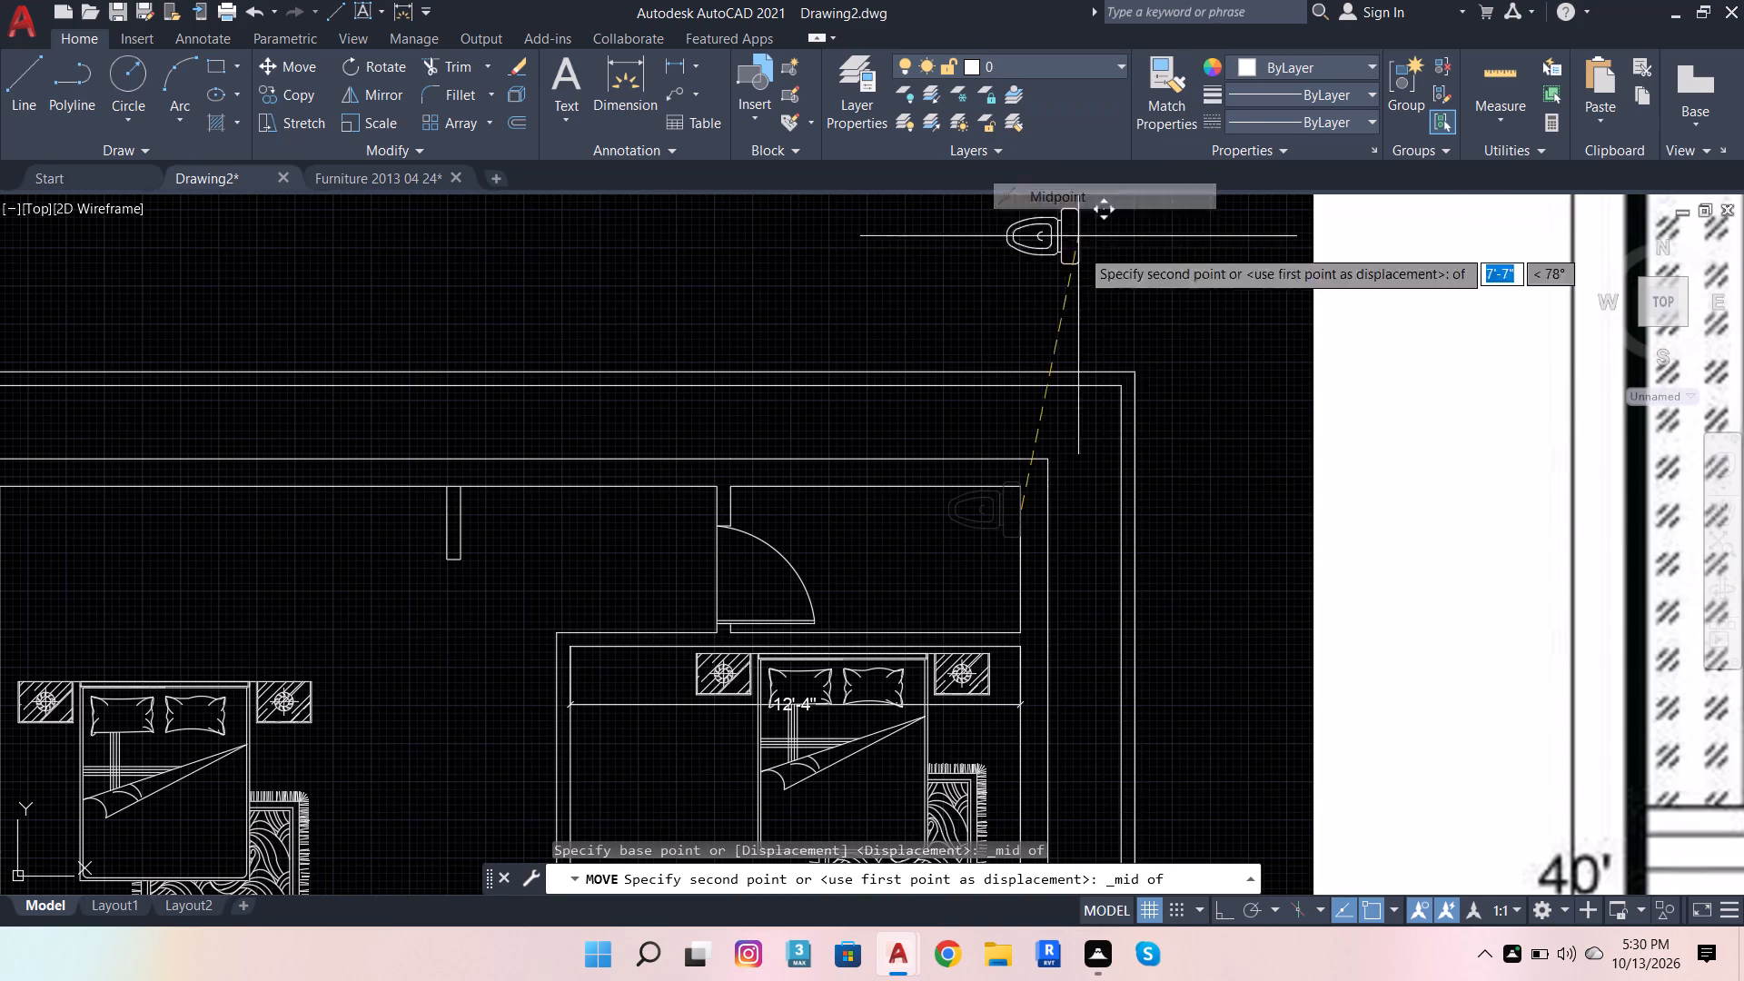
click(1018, 568)
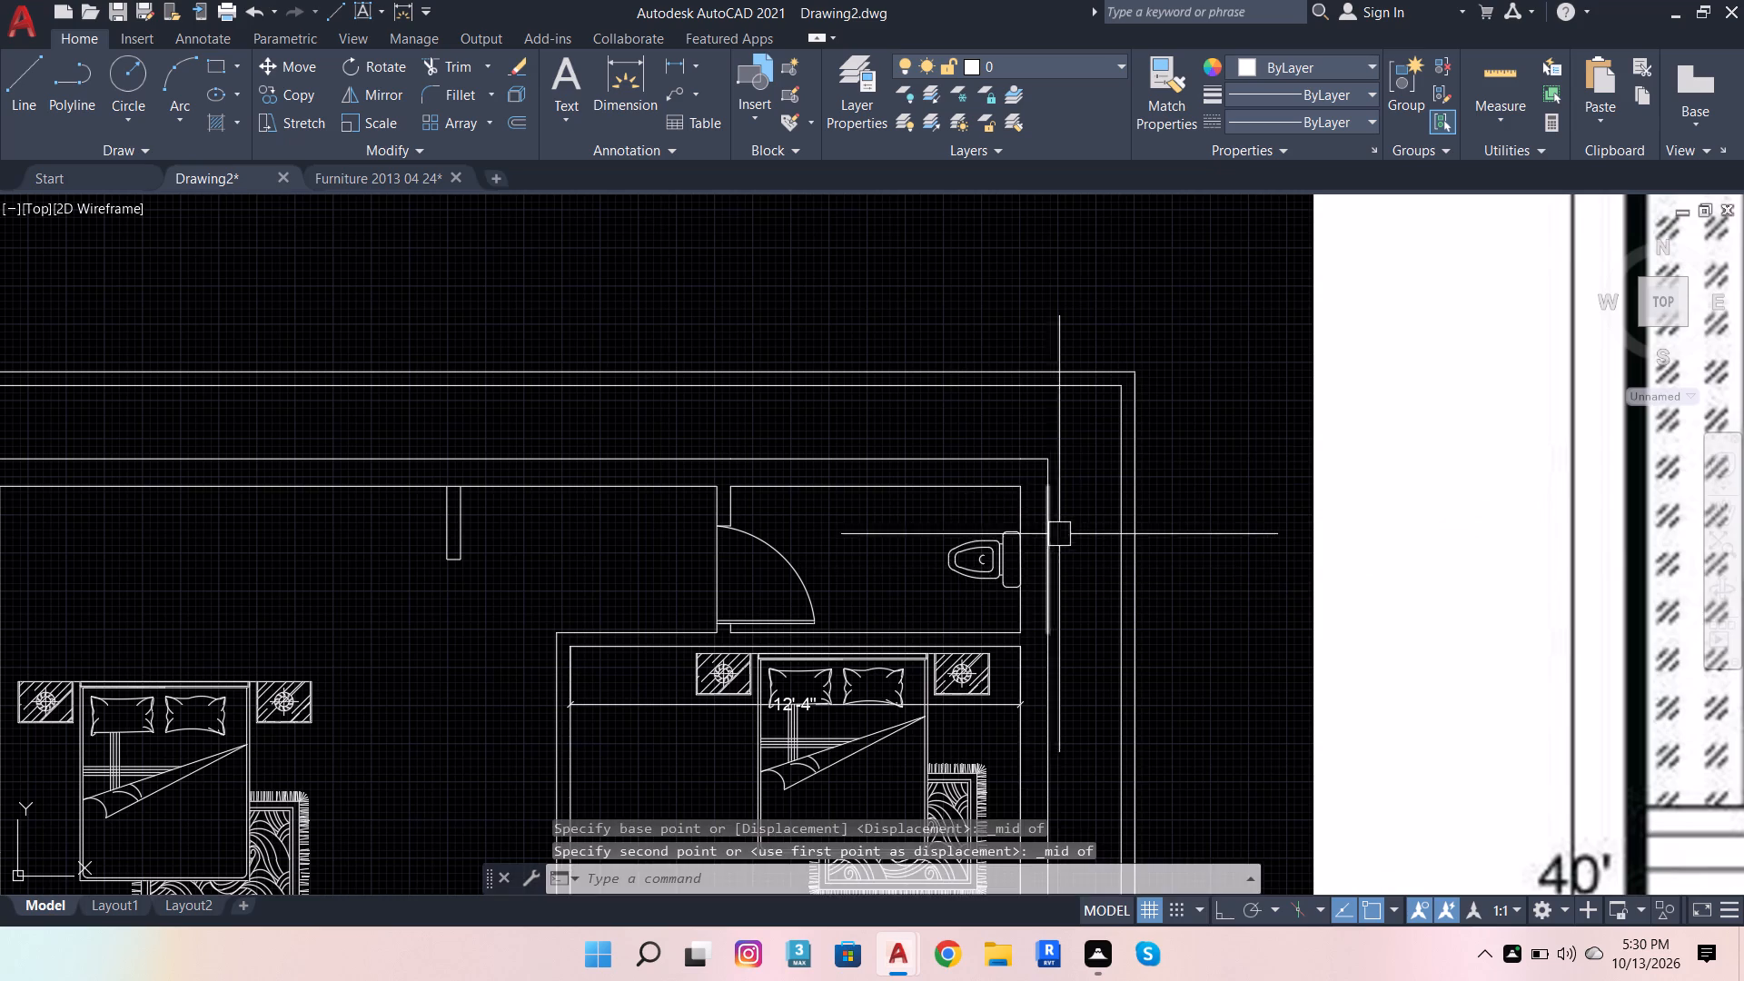
Copy the toilet block from its tank's back midpoint into the other toilet, above the dining area, near that room's left wall.
scroll(1072, 527, down, 3)
scroll(1080, 527, up, 3)
click(968, 566)
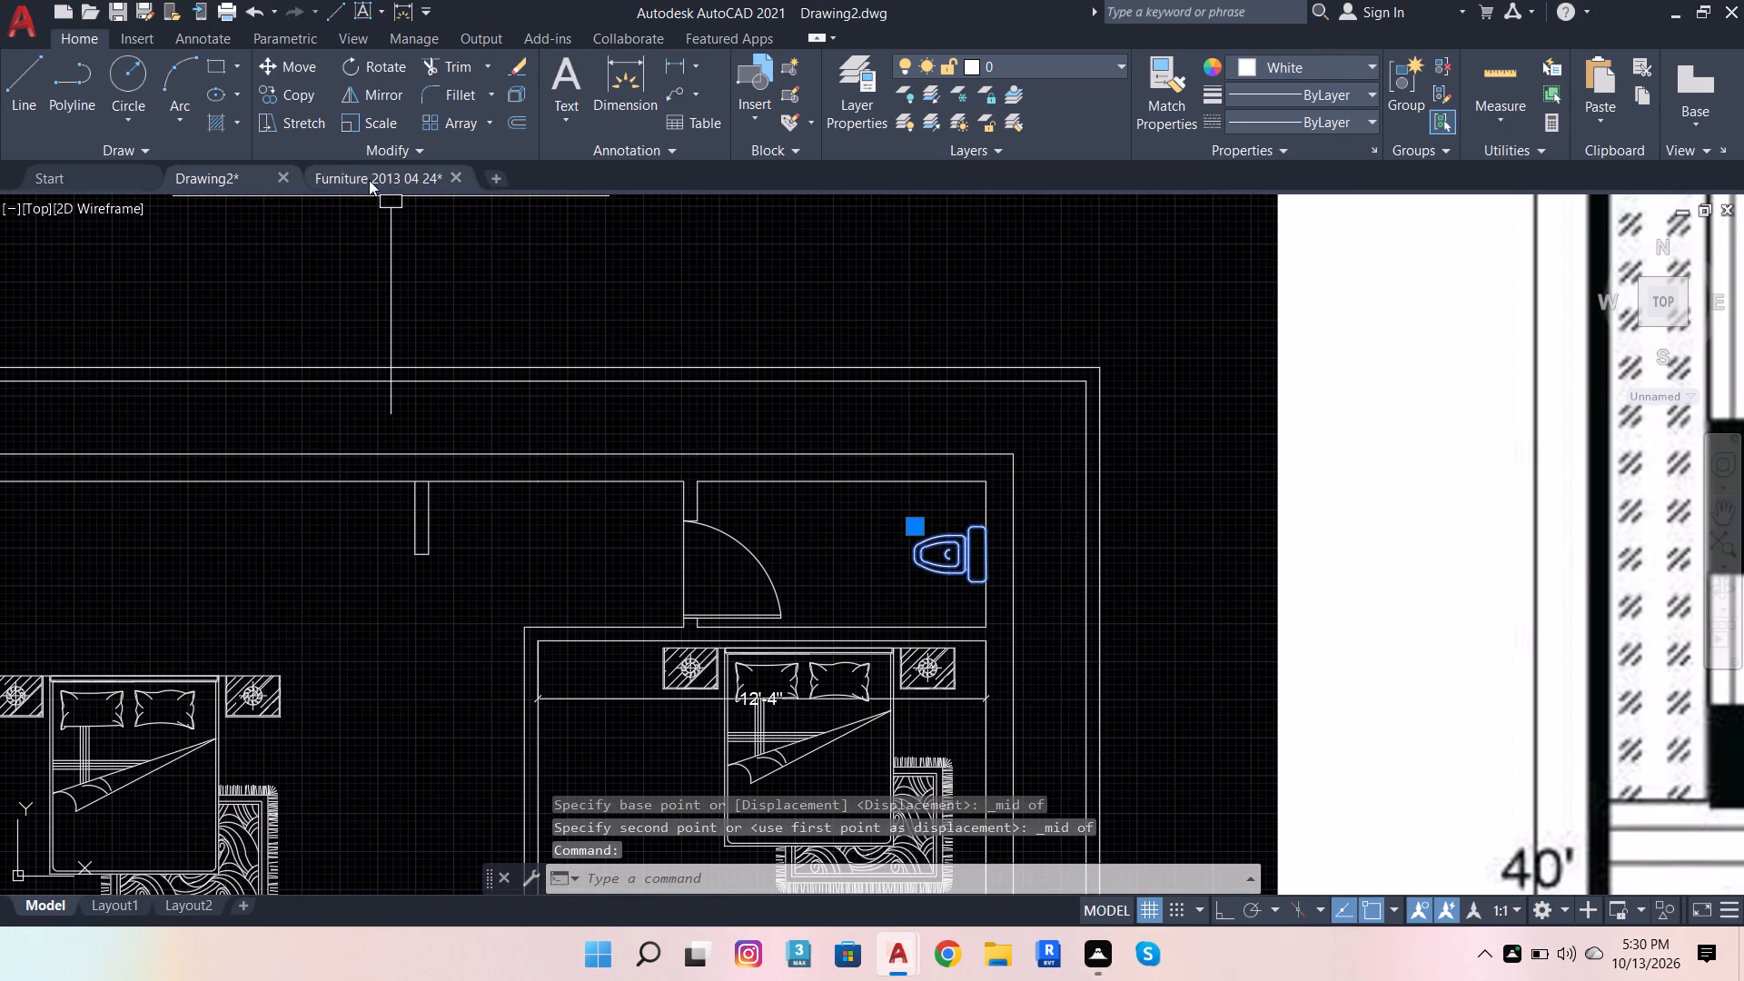
click(283, 94)
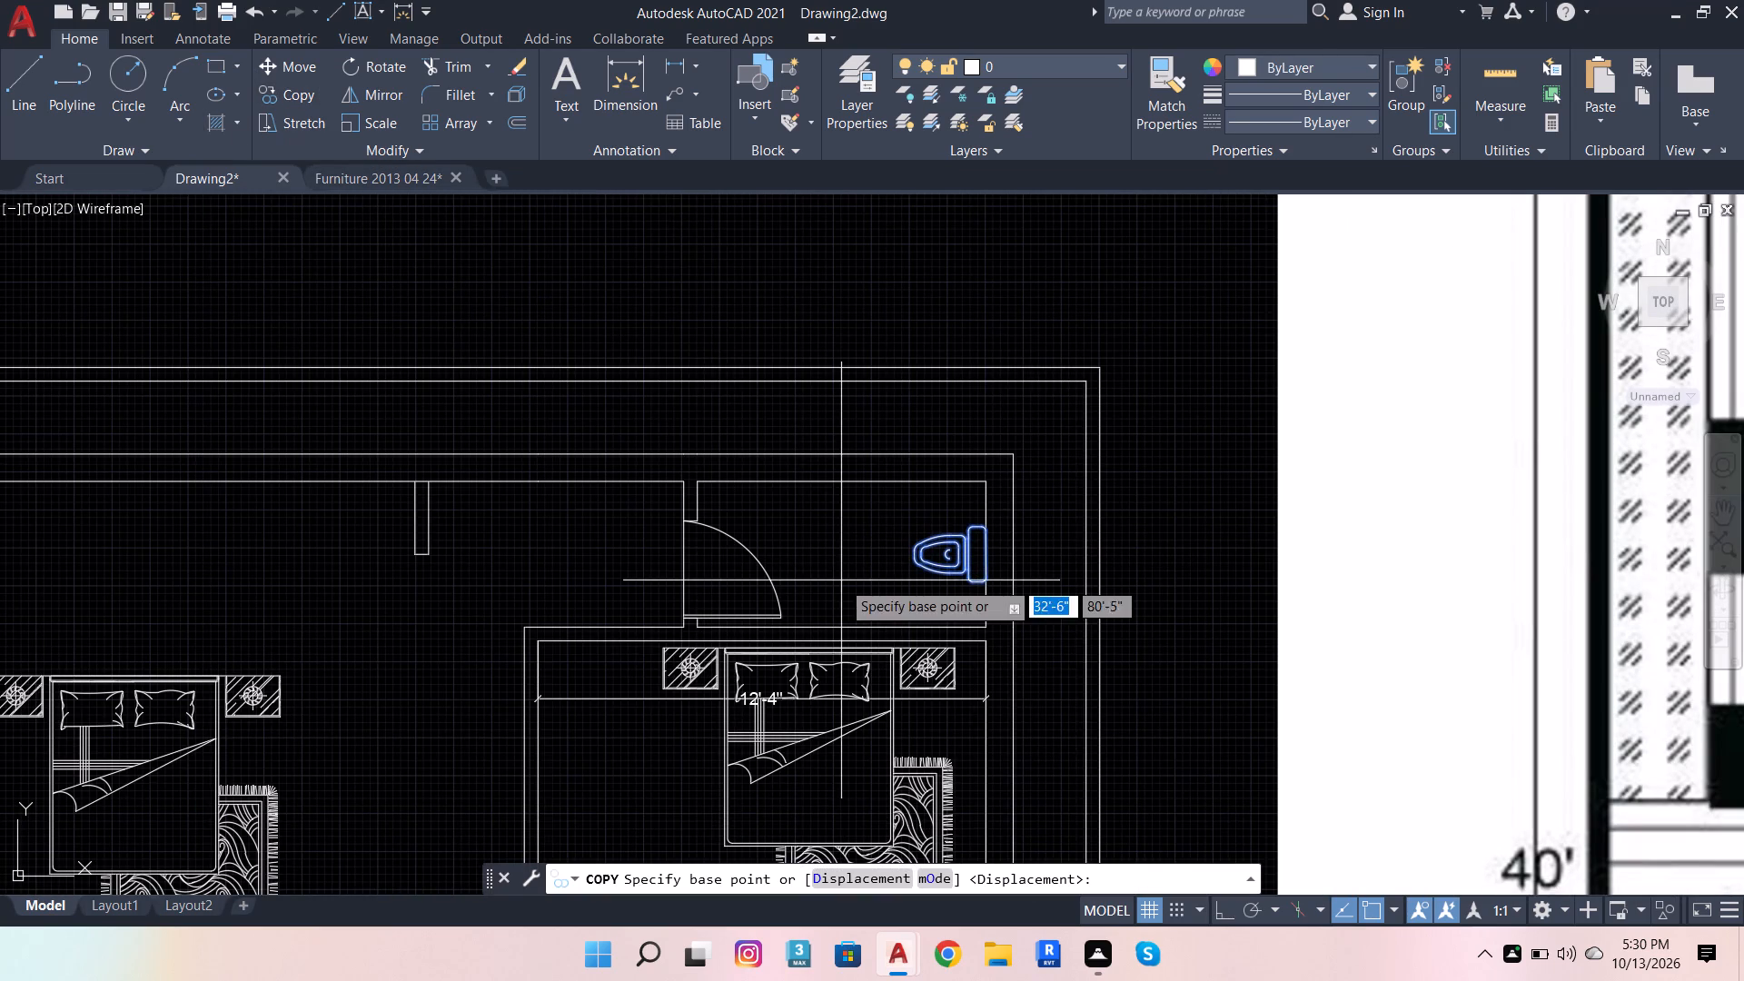
scroll(948, 570, up, 3)
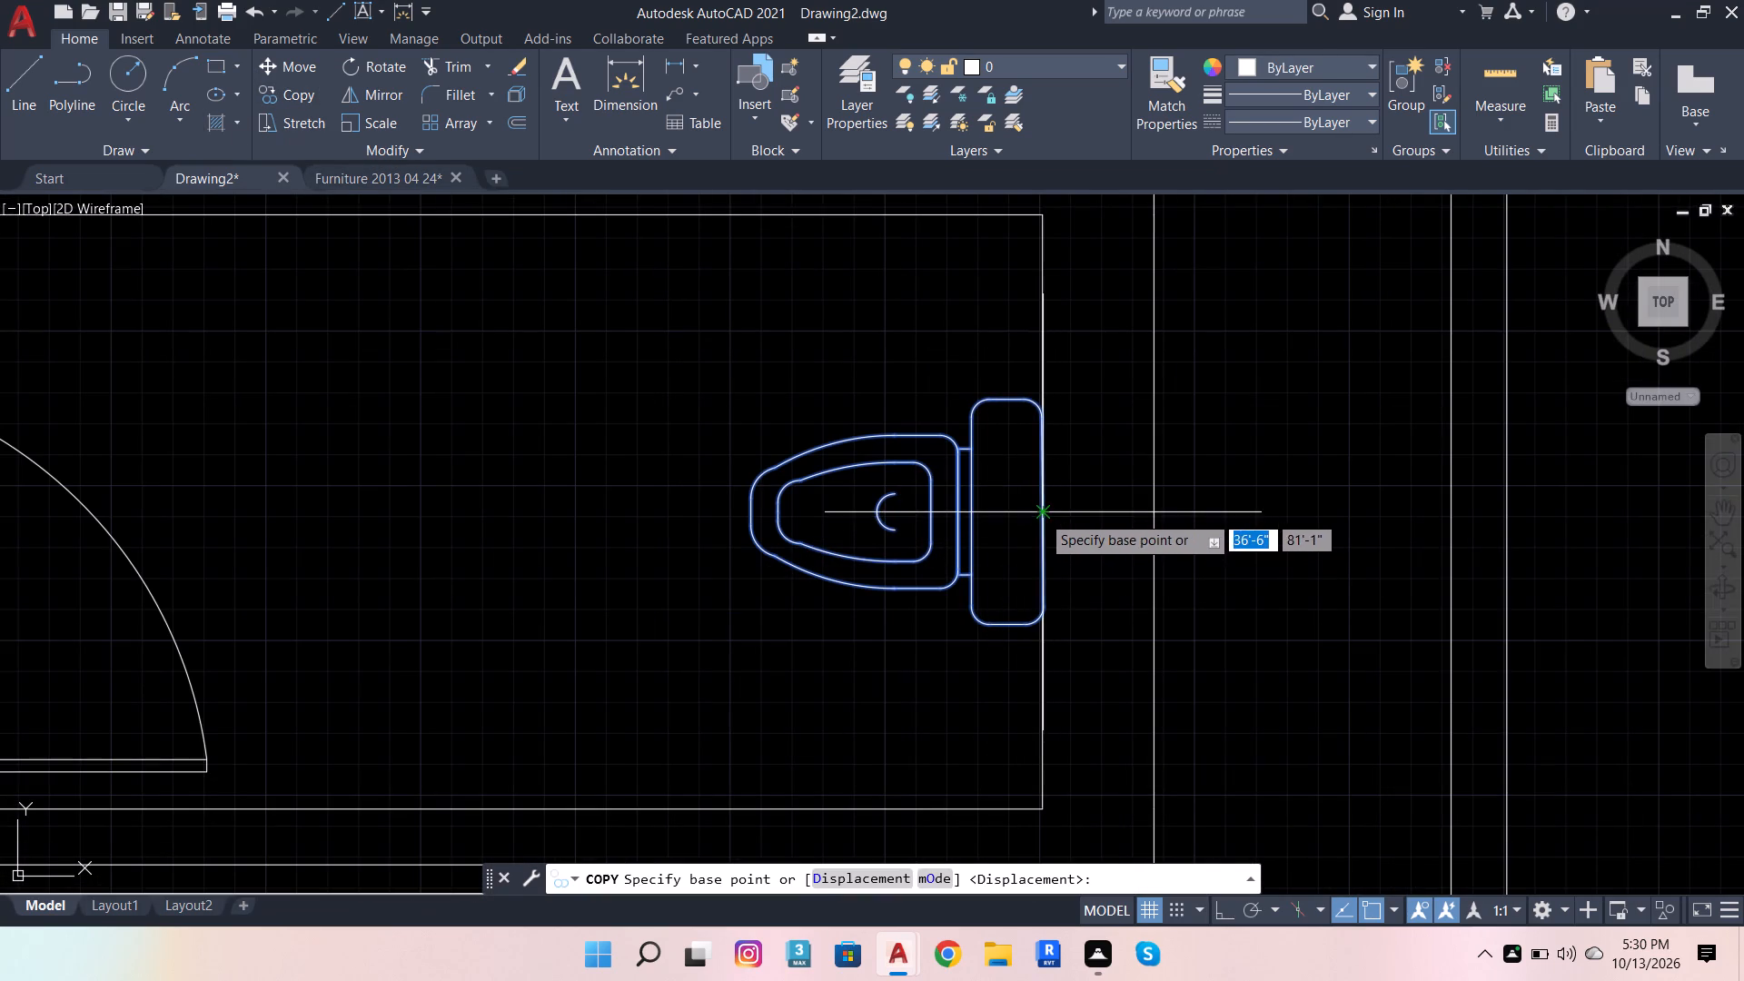
click(1041, 514)
scroll(1313, 500, down, 7)
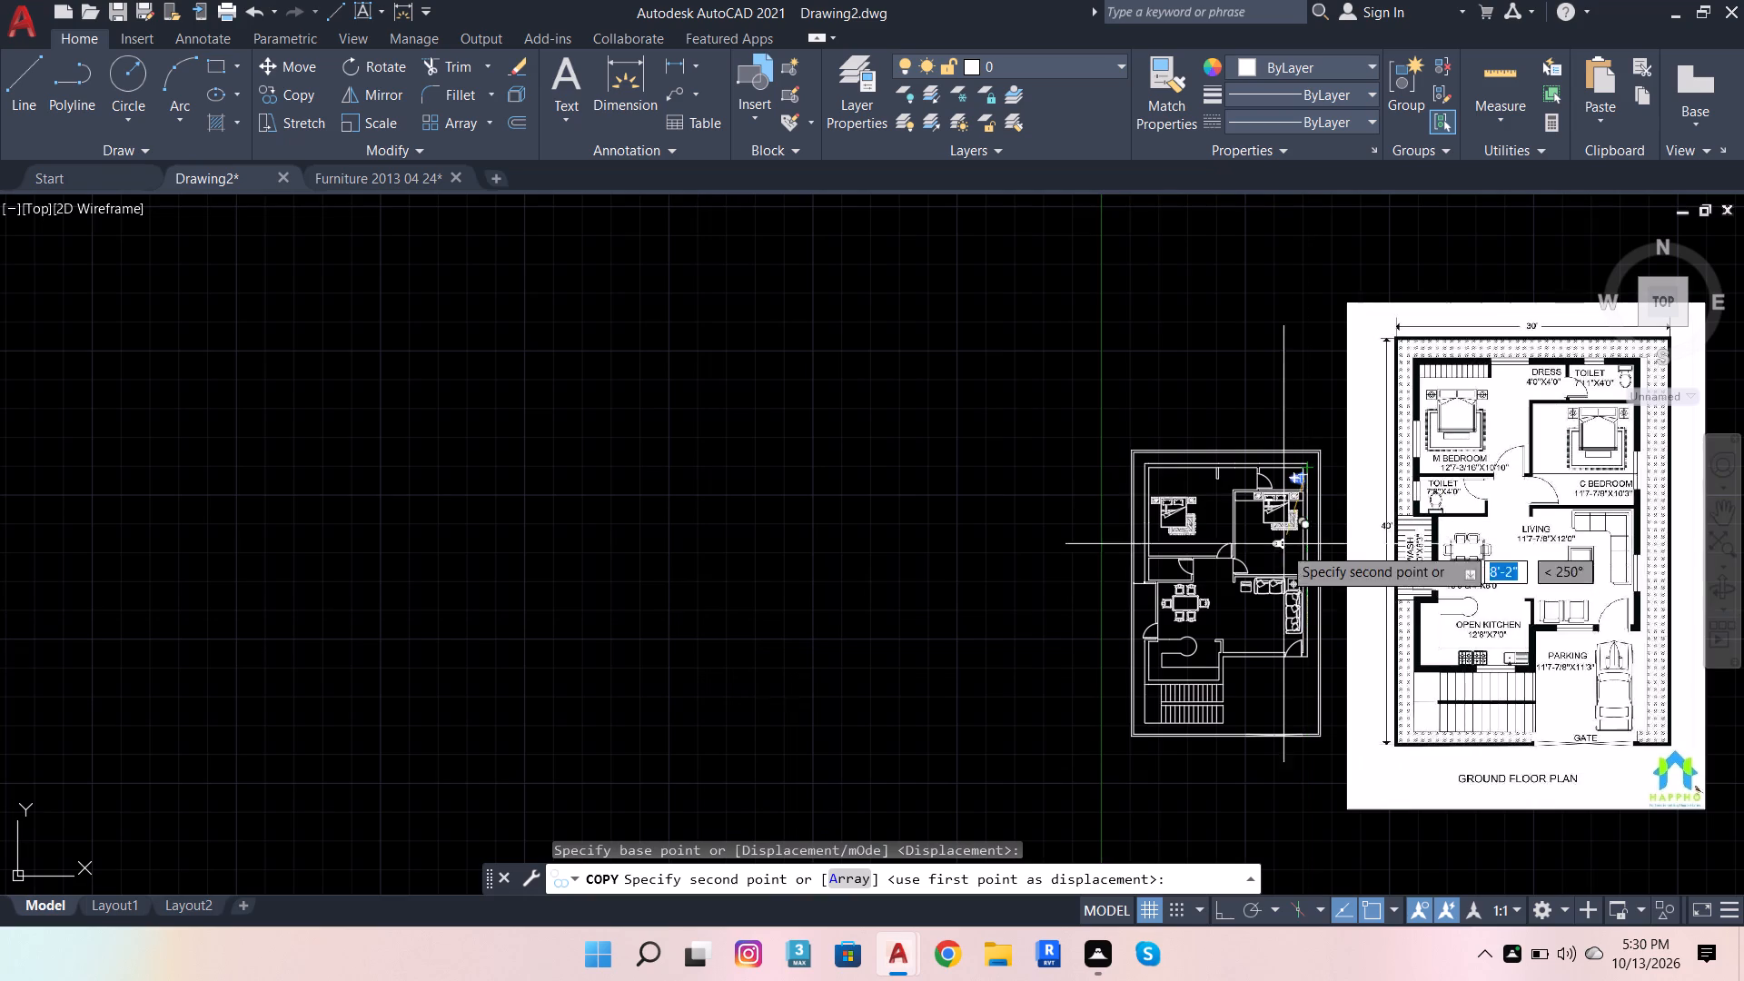
scroll(1132, 569, up, 3)
scroll(1238, 583, up, 2)
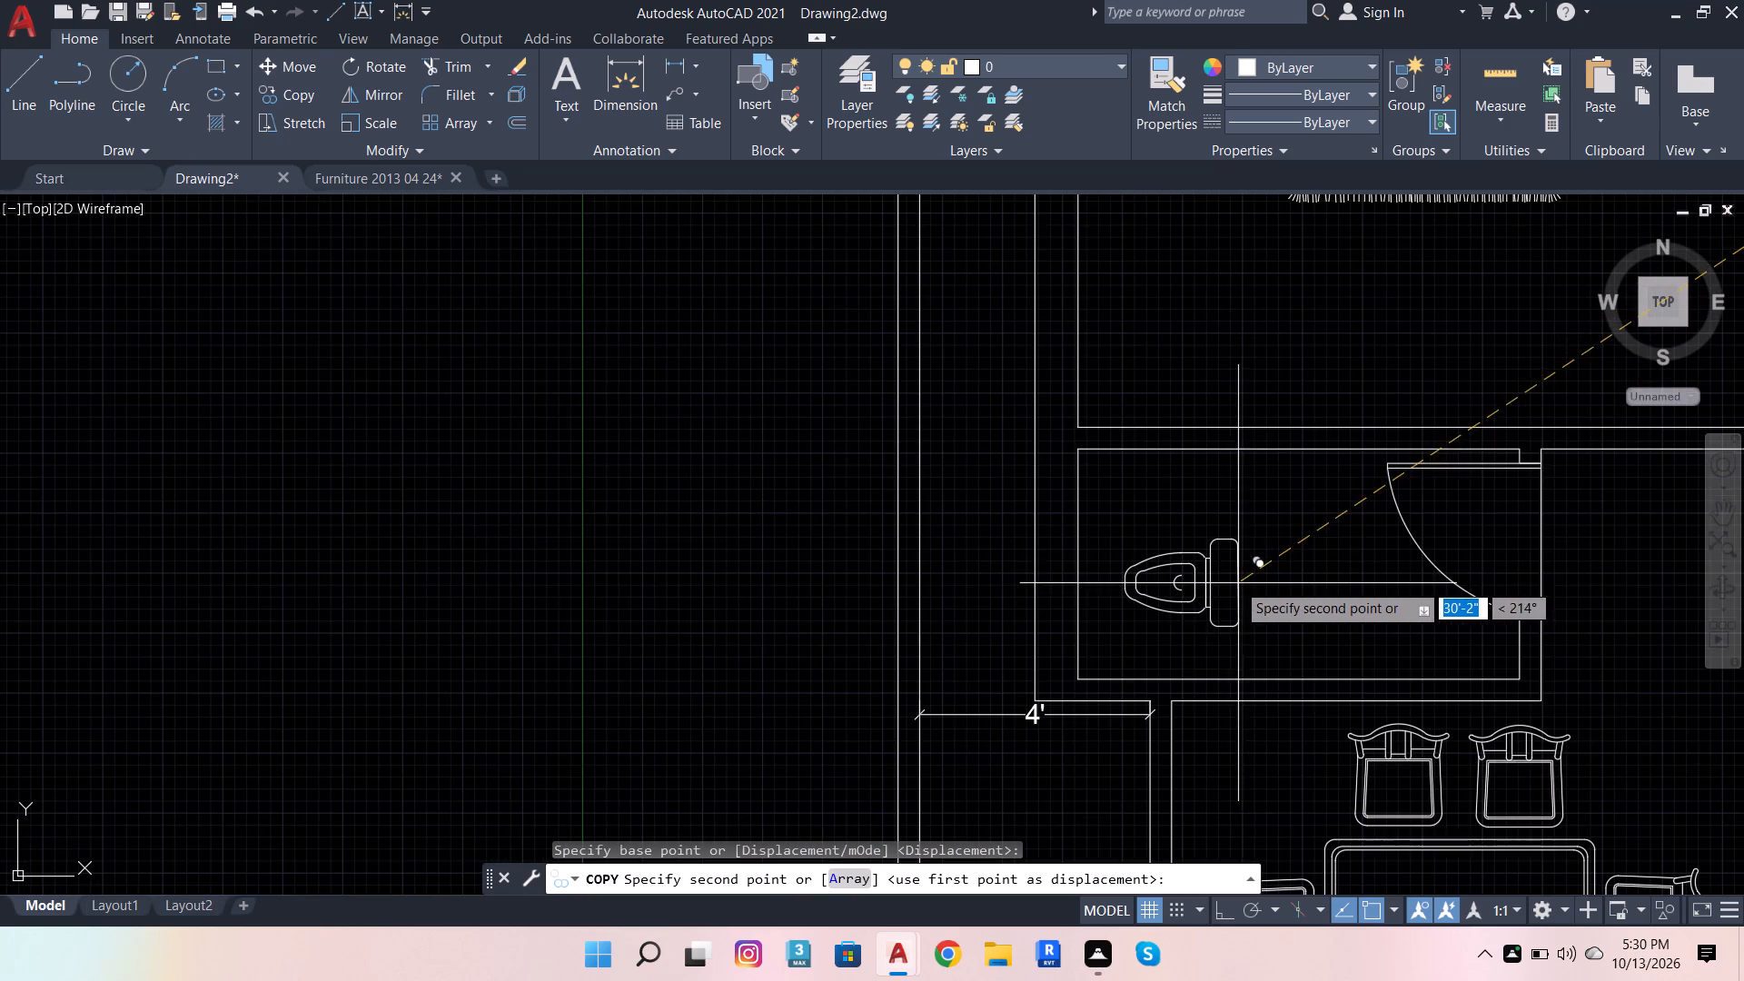
click(1214, 542)
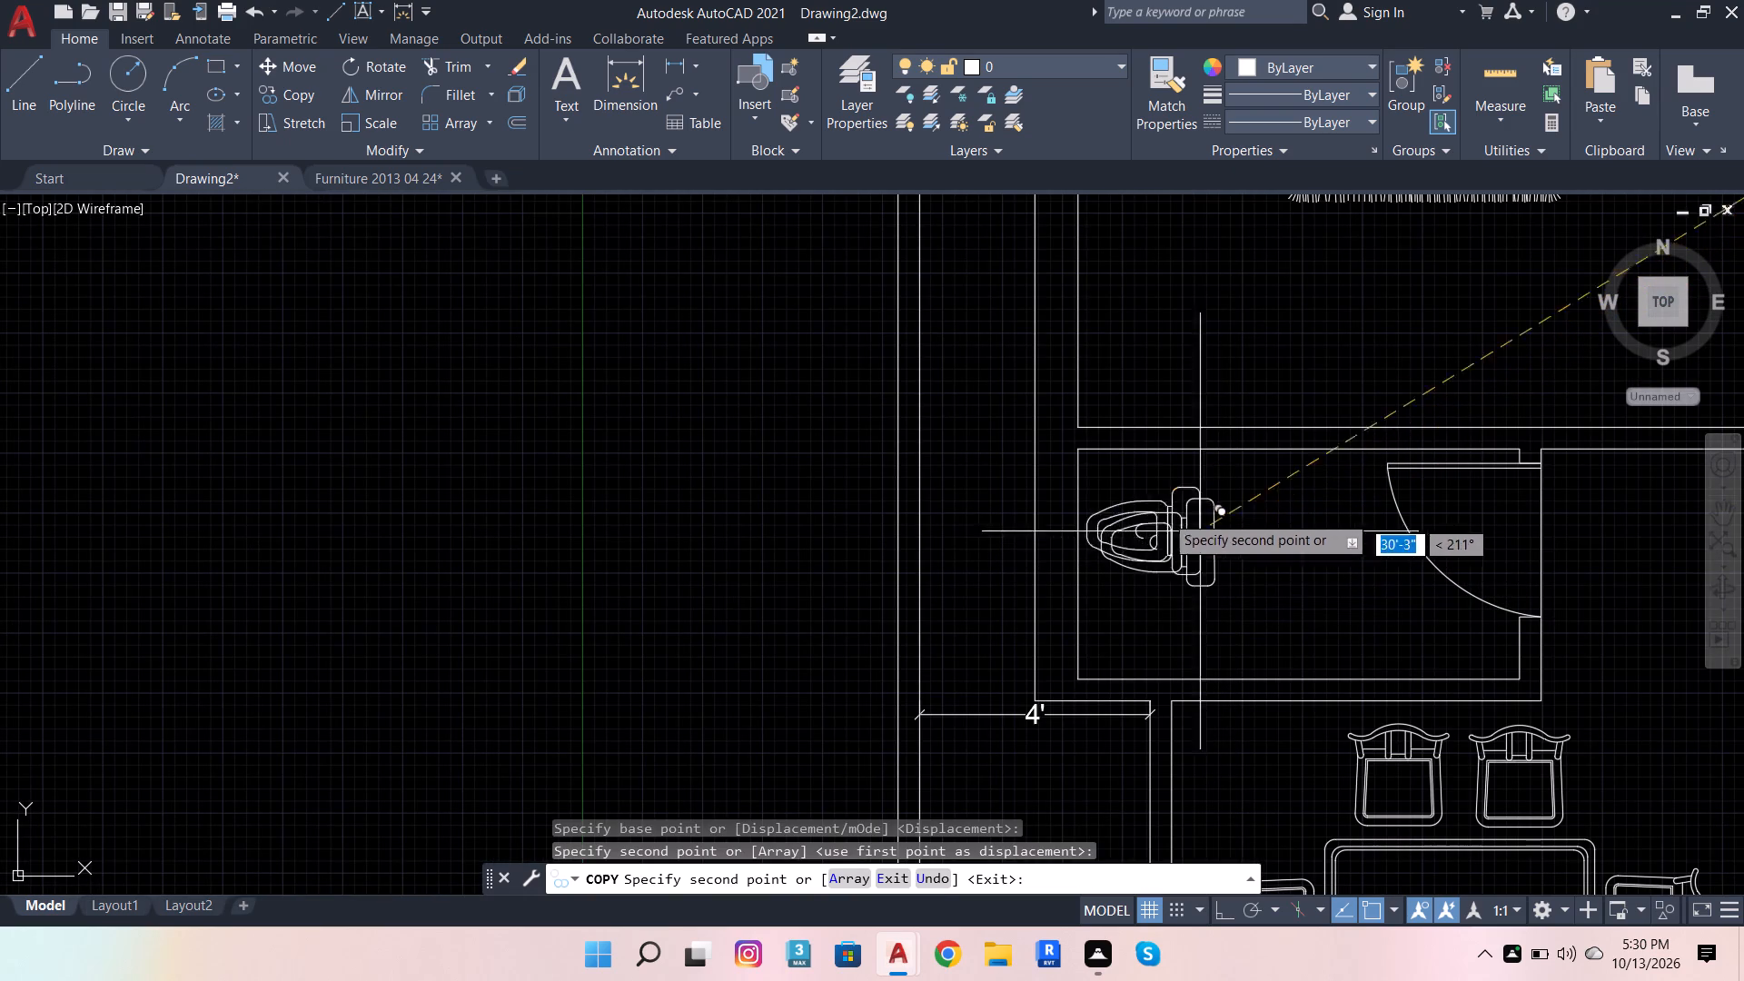
key(Escape)
Rotate the copied toilet block above the dining area by 180° with Ortho on, about a point beside its tank.
click(1200, 530)
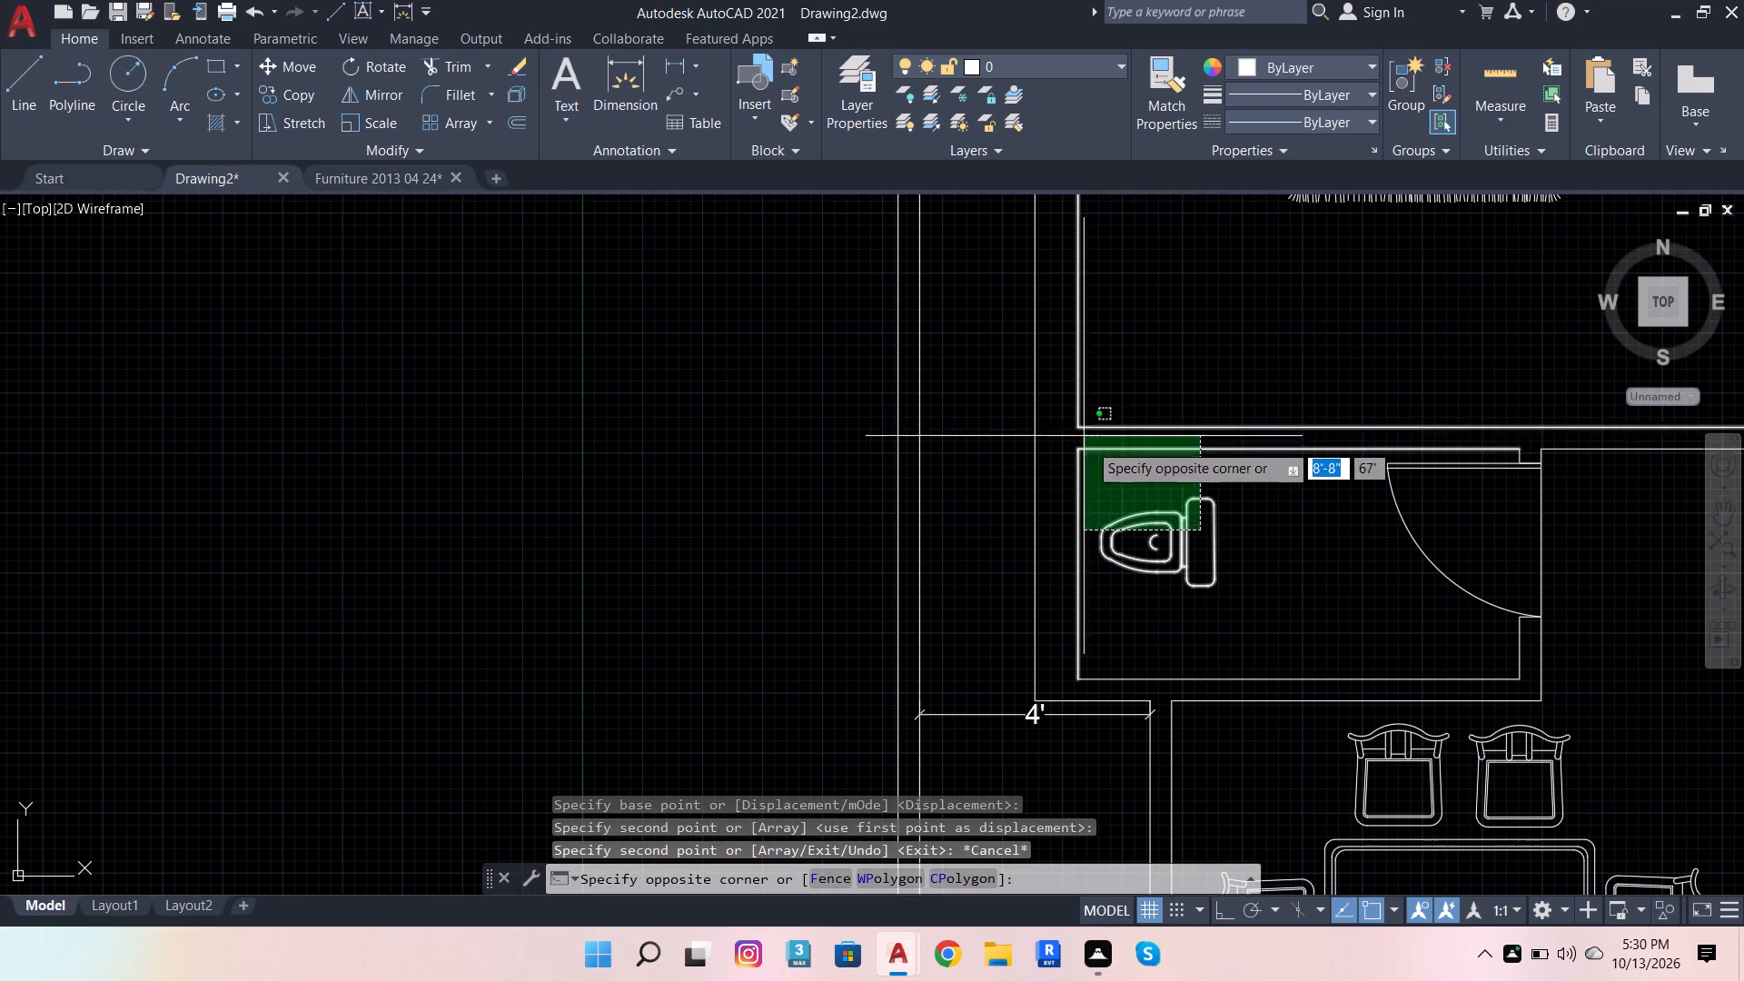
click(1121, 518)
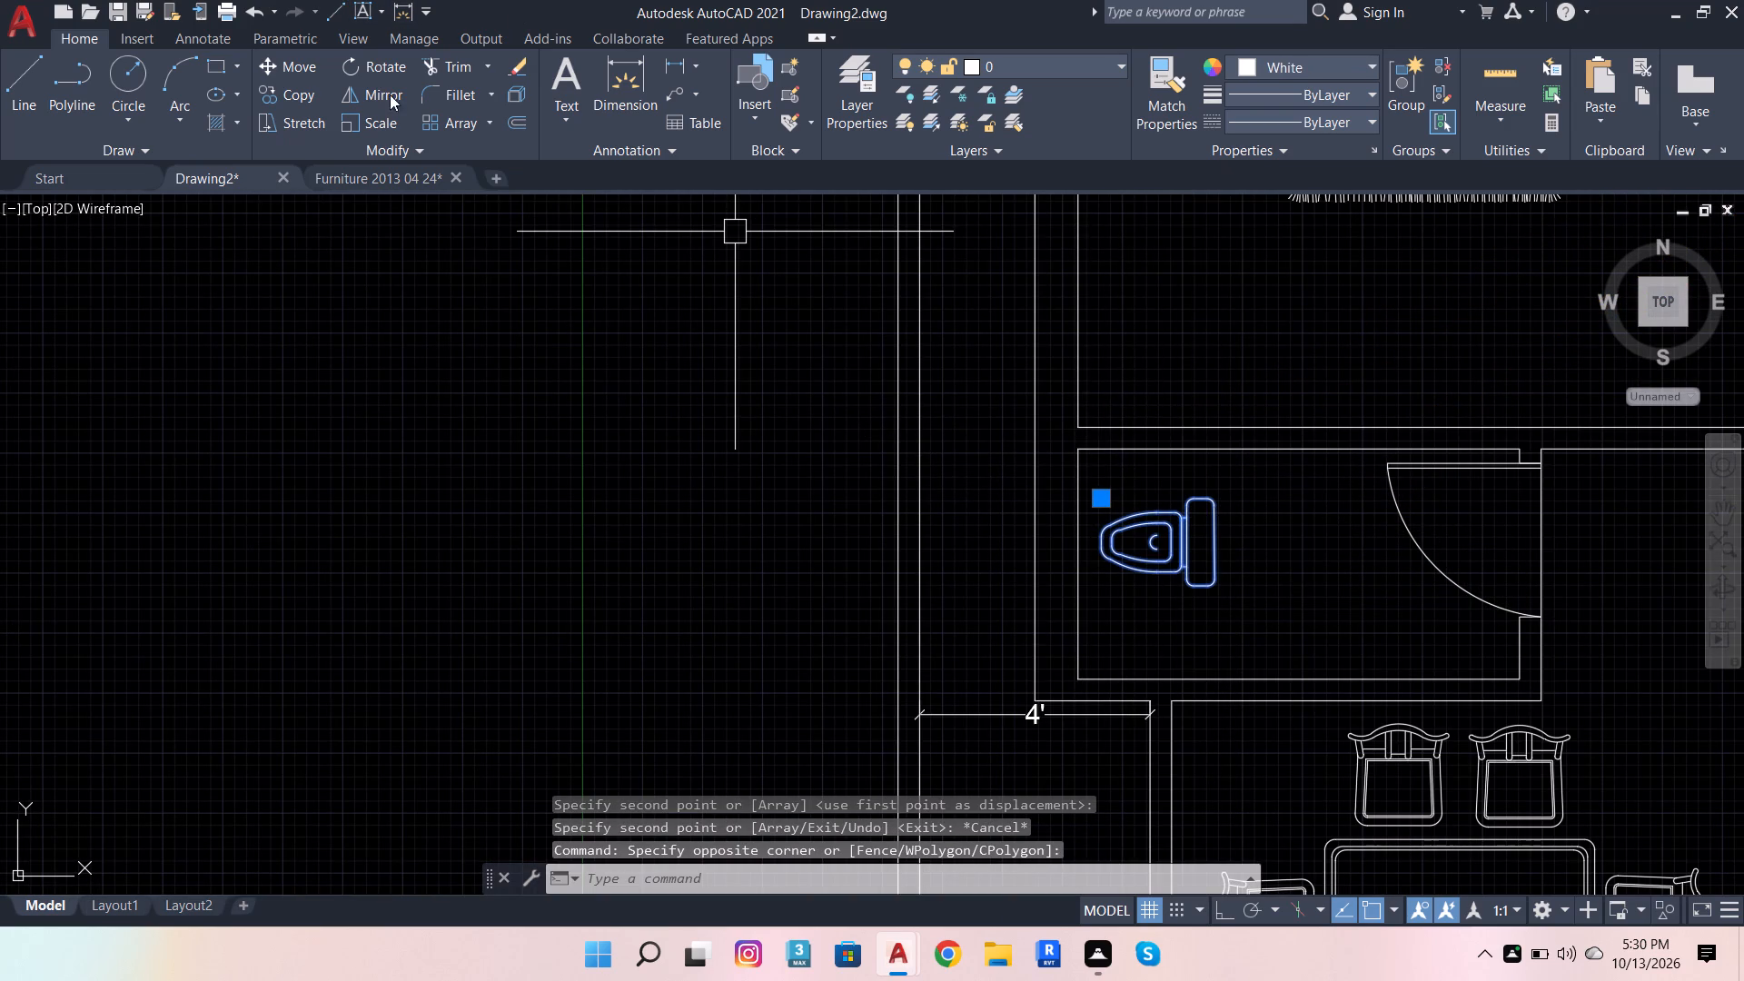
click(381, 69)
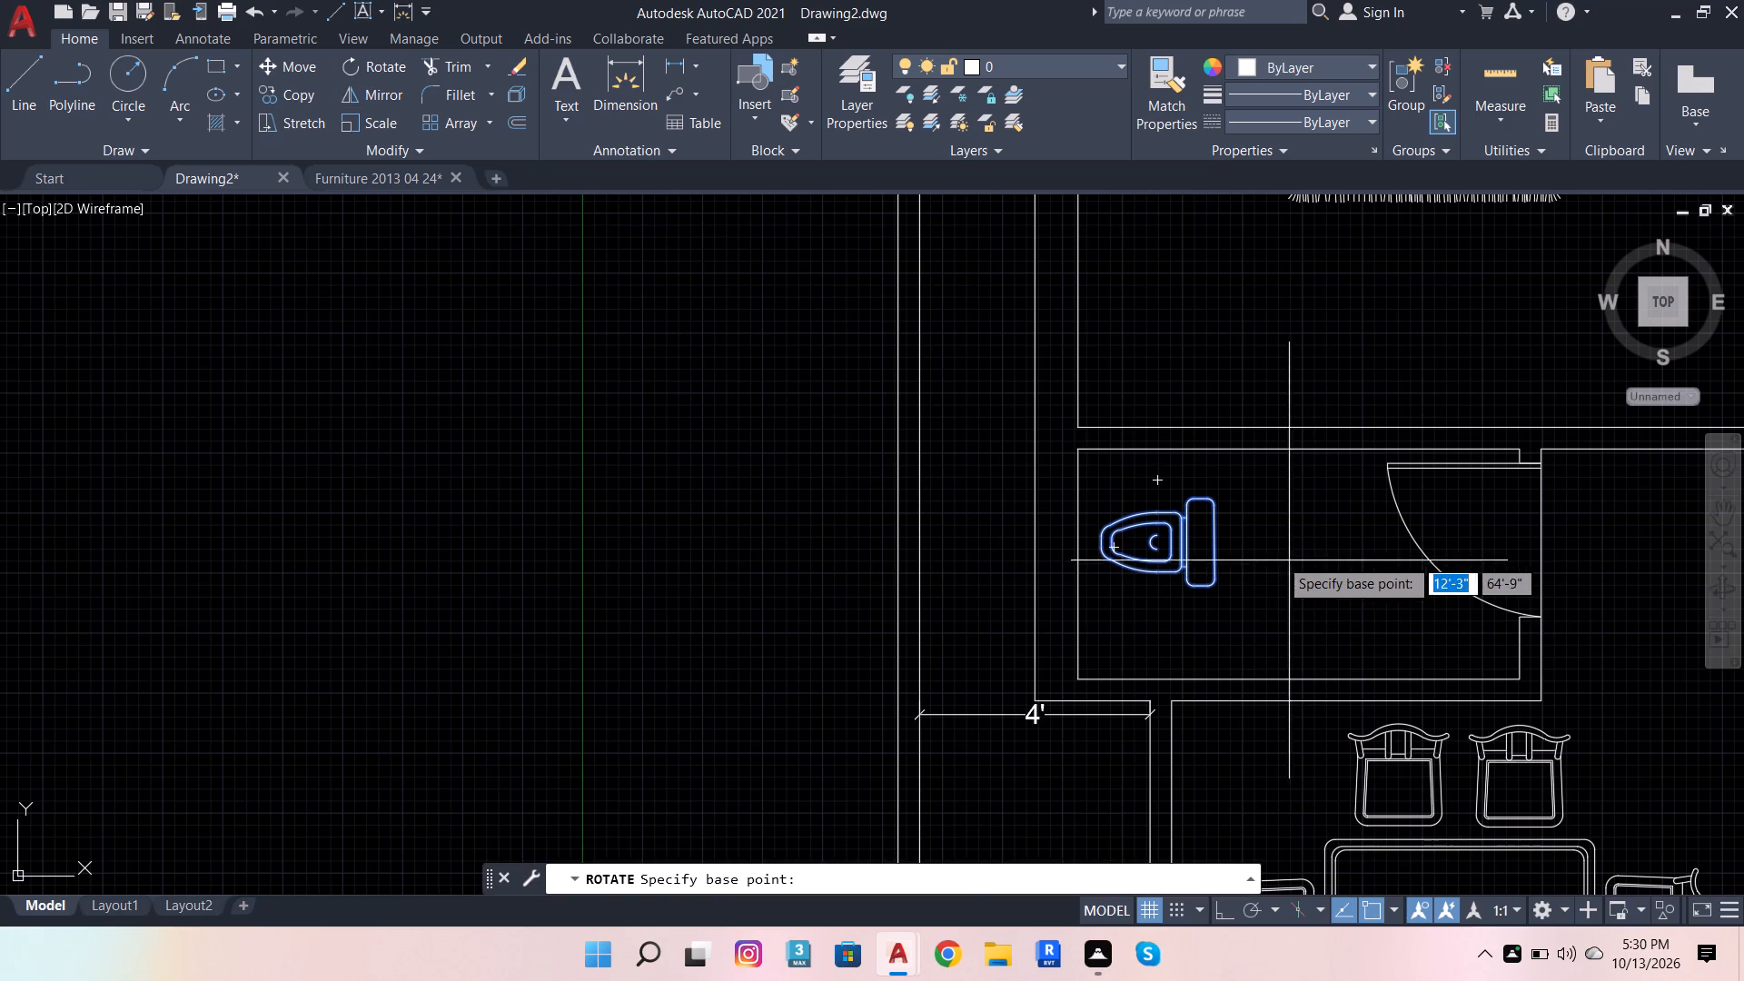
click(1270, 554)
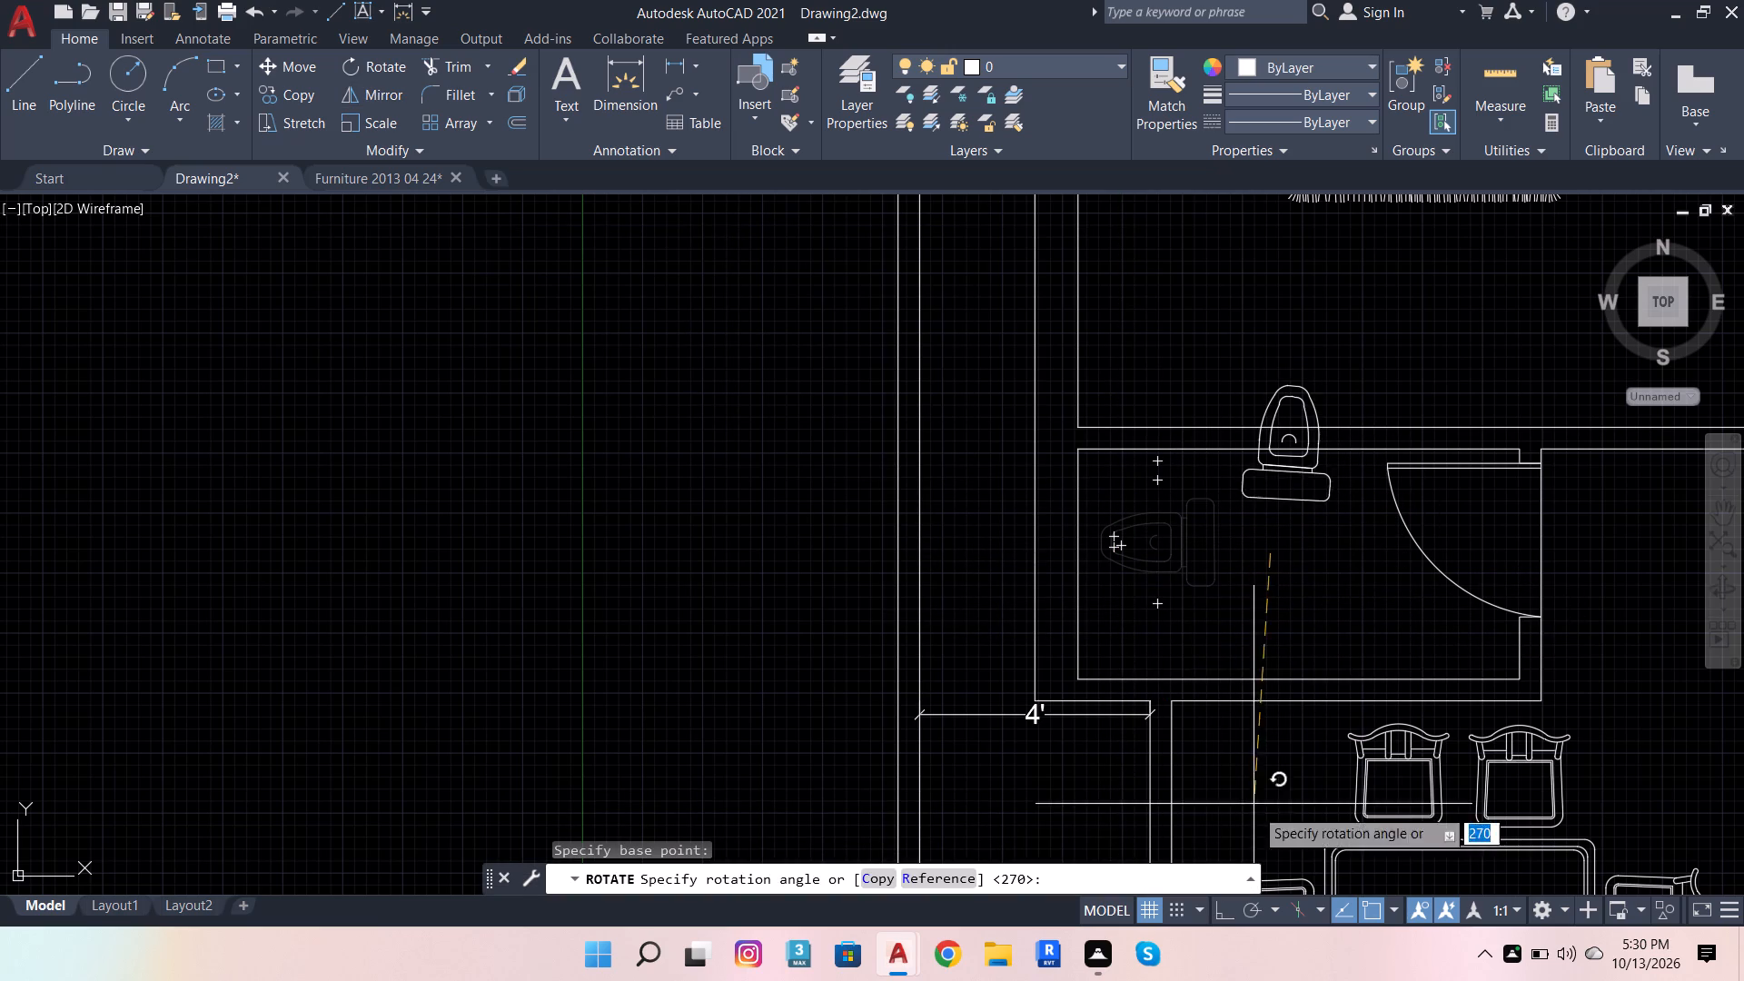
click(1218, 907)
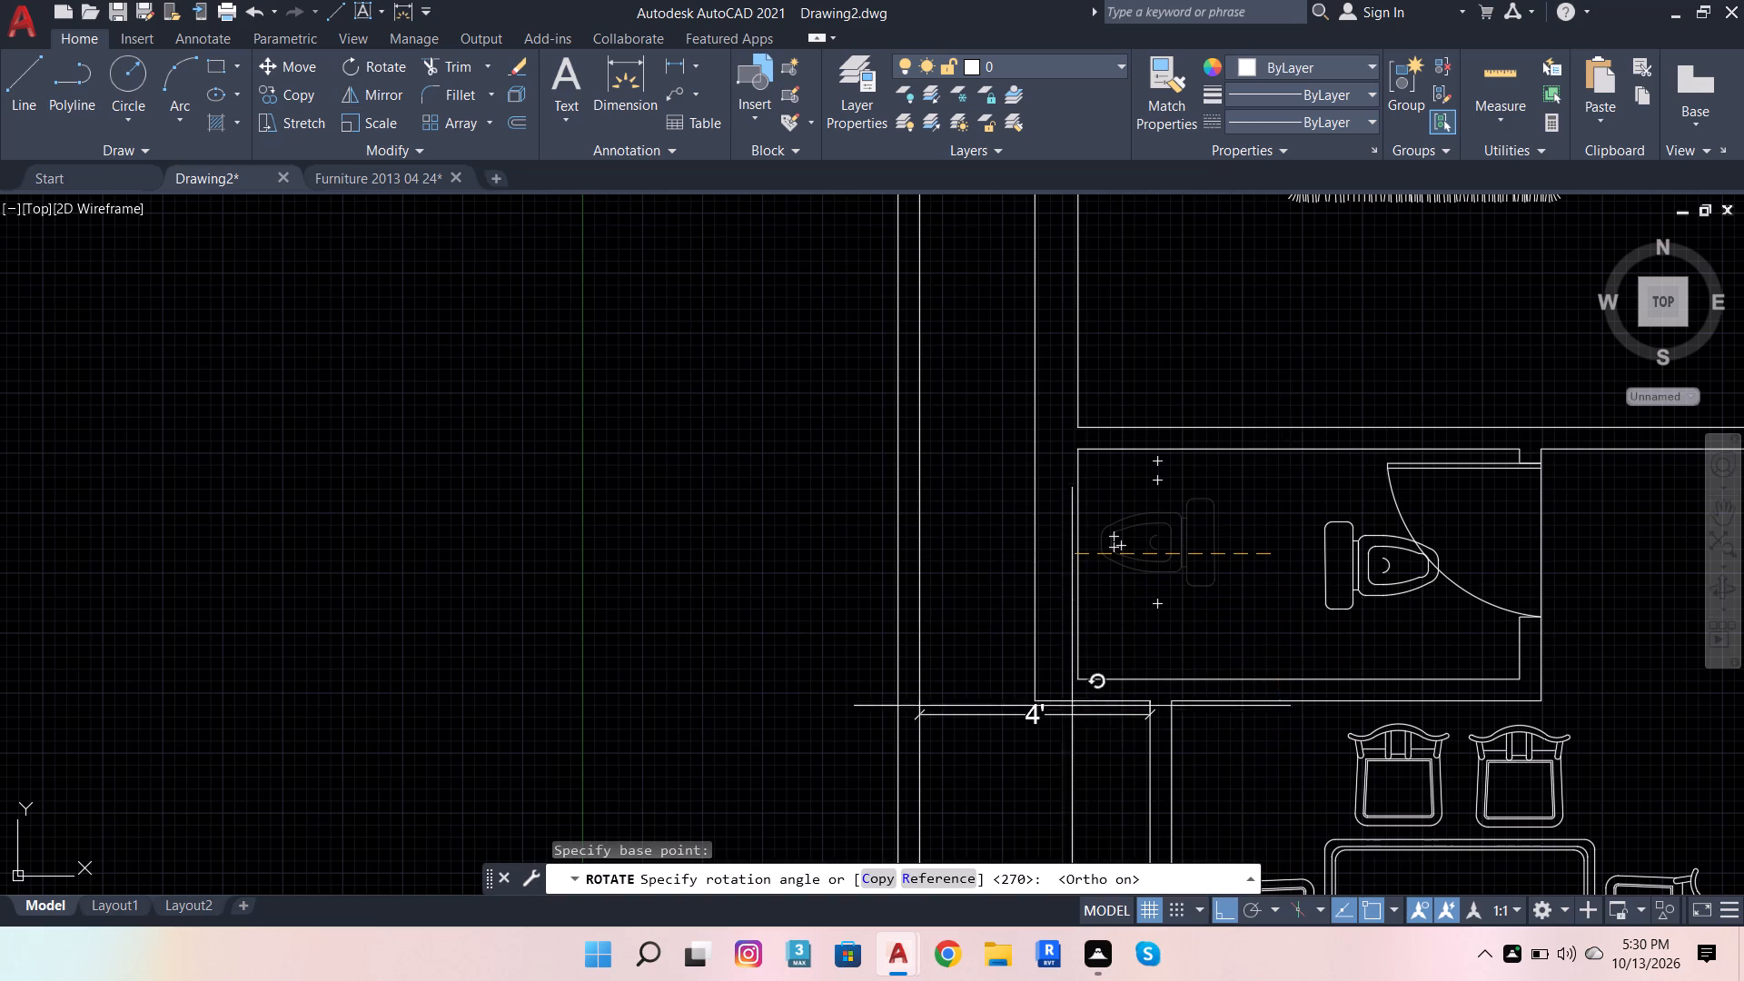
click(1114, 601)
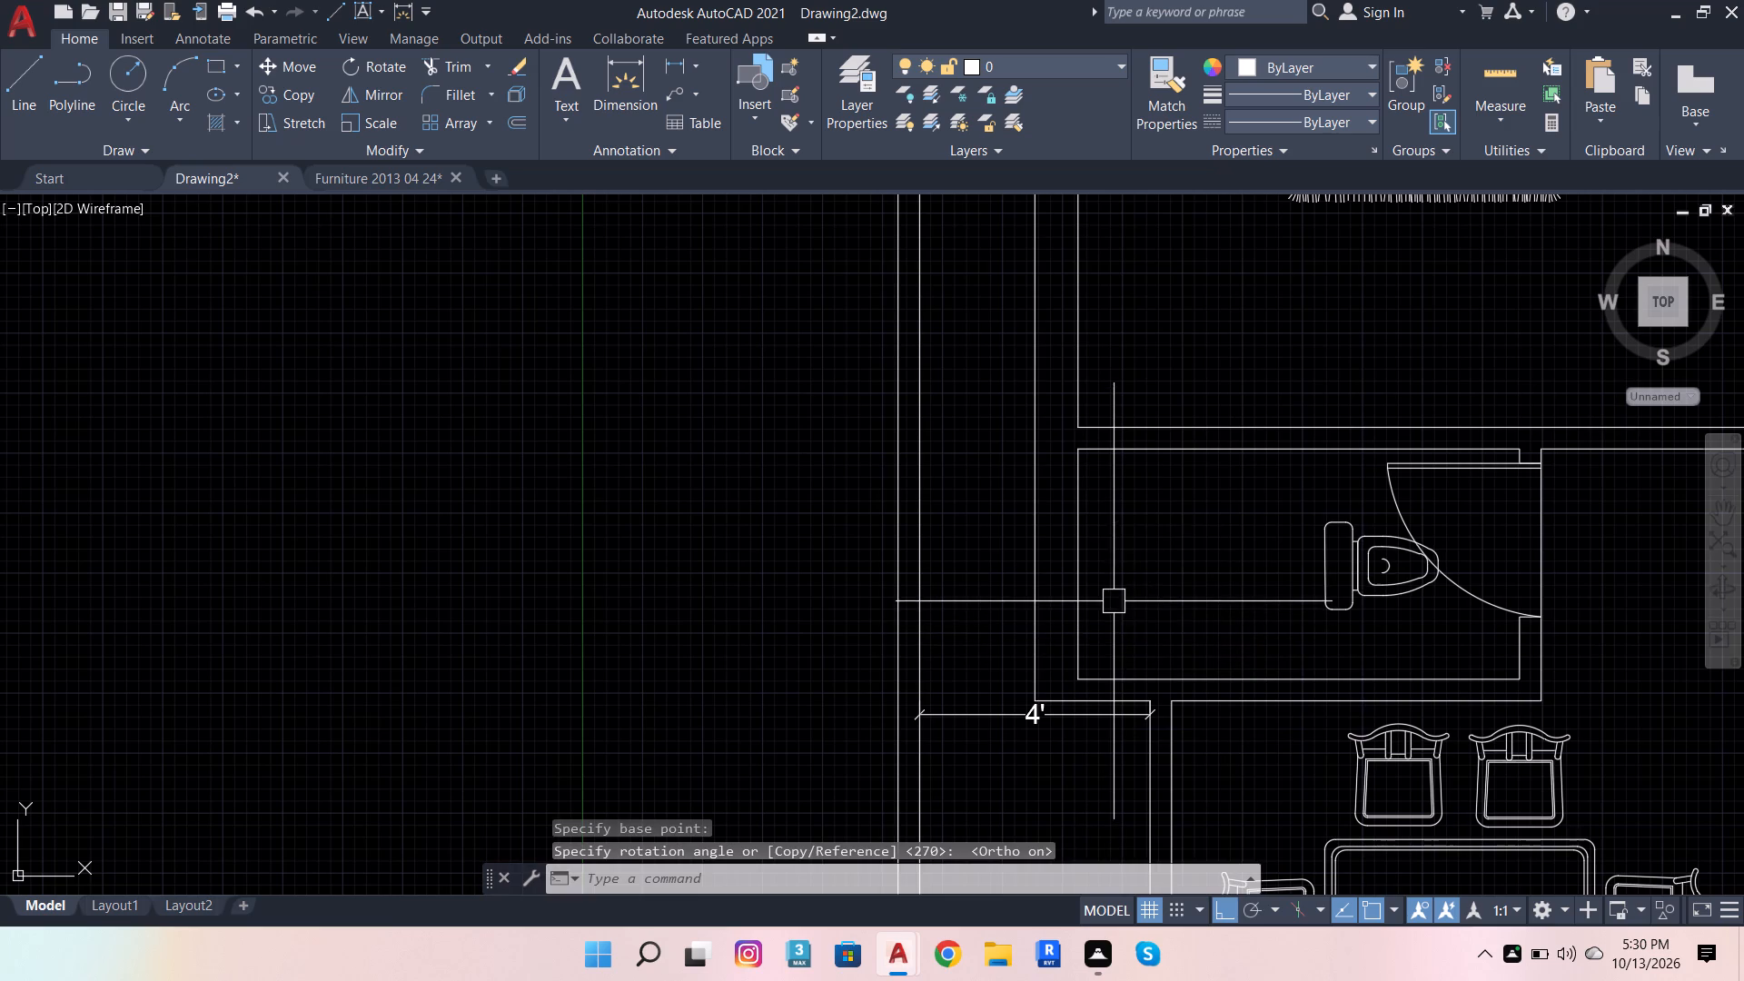
Move the rotated toilet block from the upper end of its tank's back edge to the midpoint of the toilet room's left wall.
click(1367, 594)
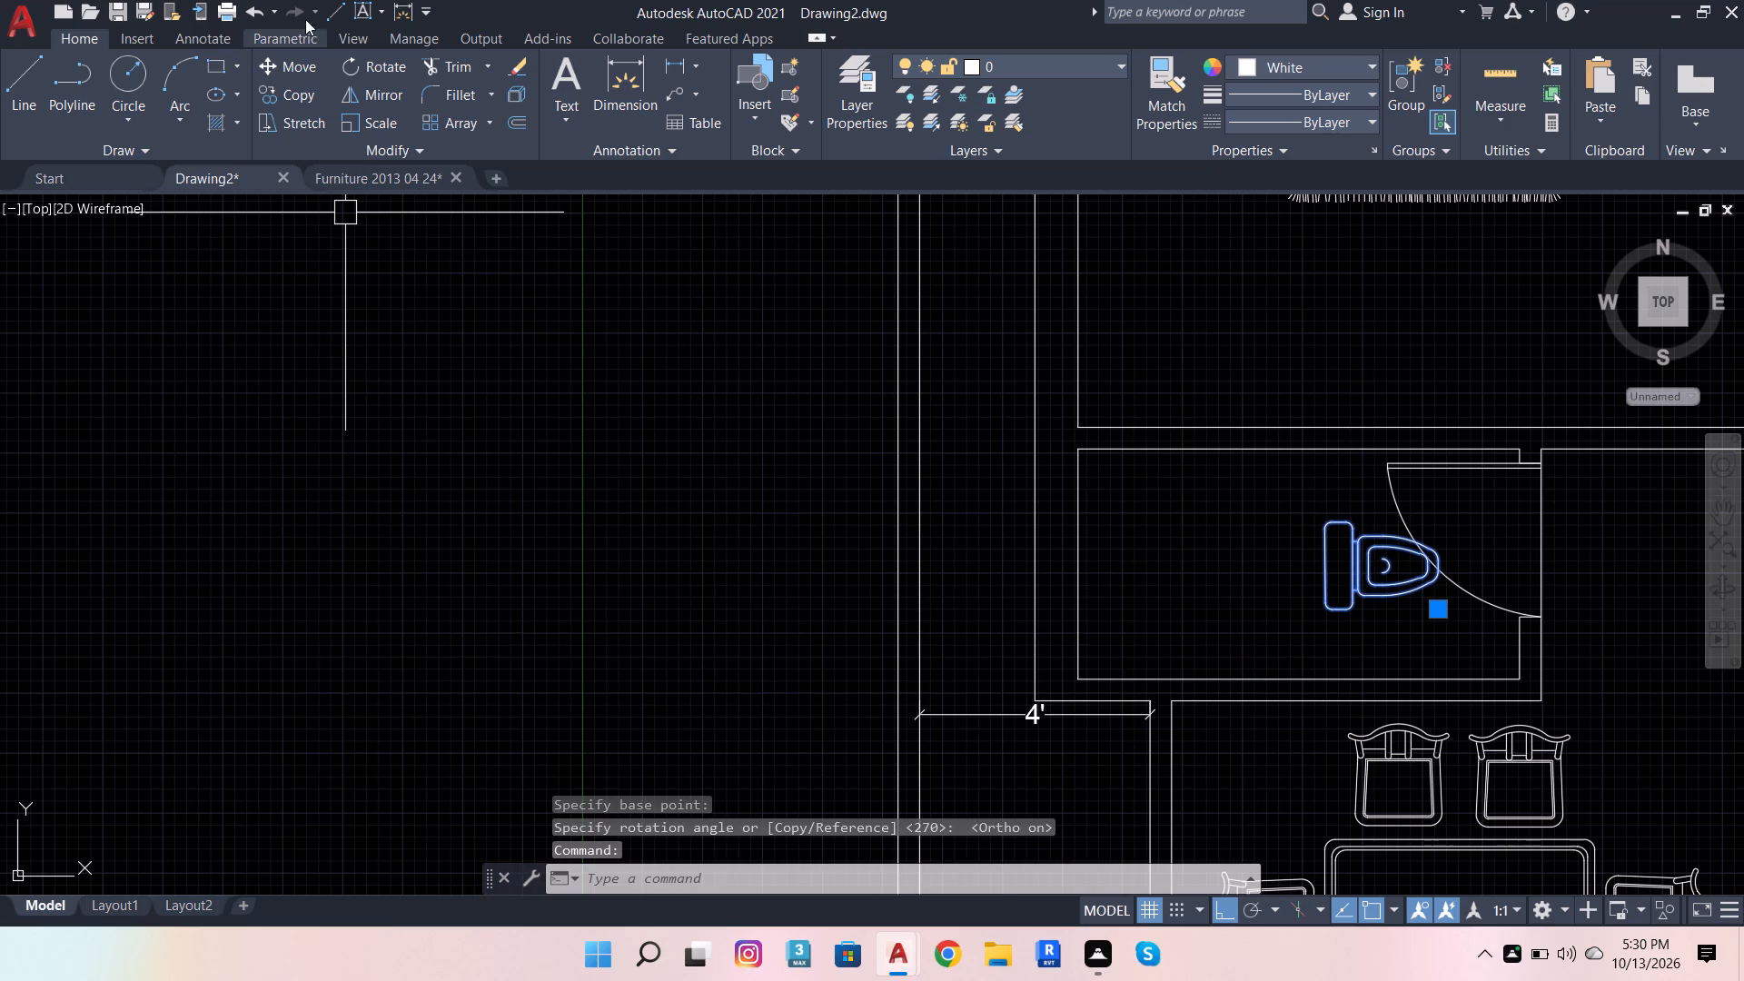
click(276, 71)
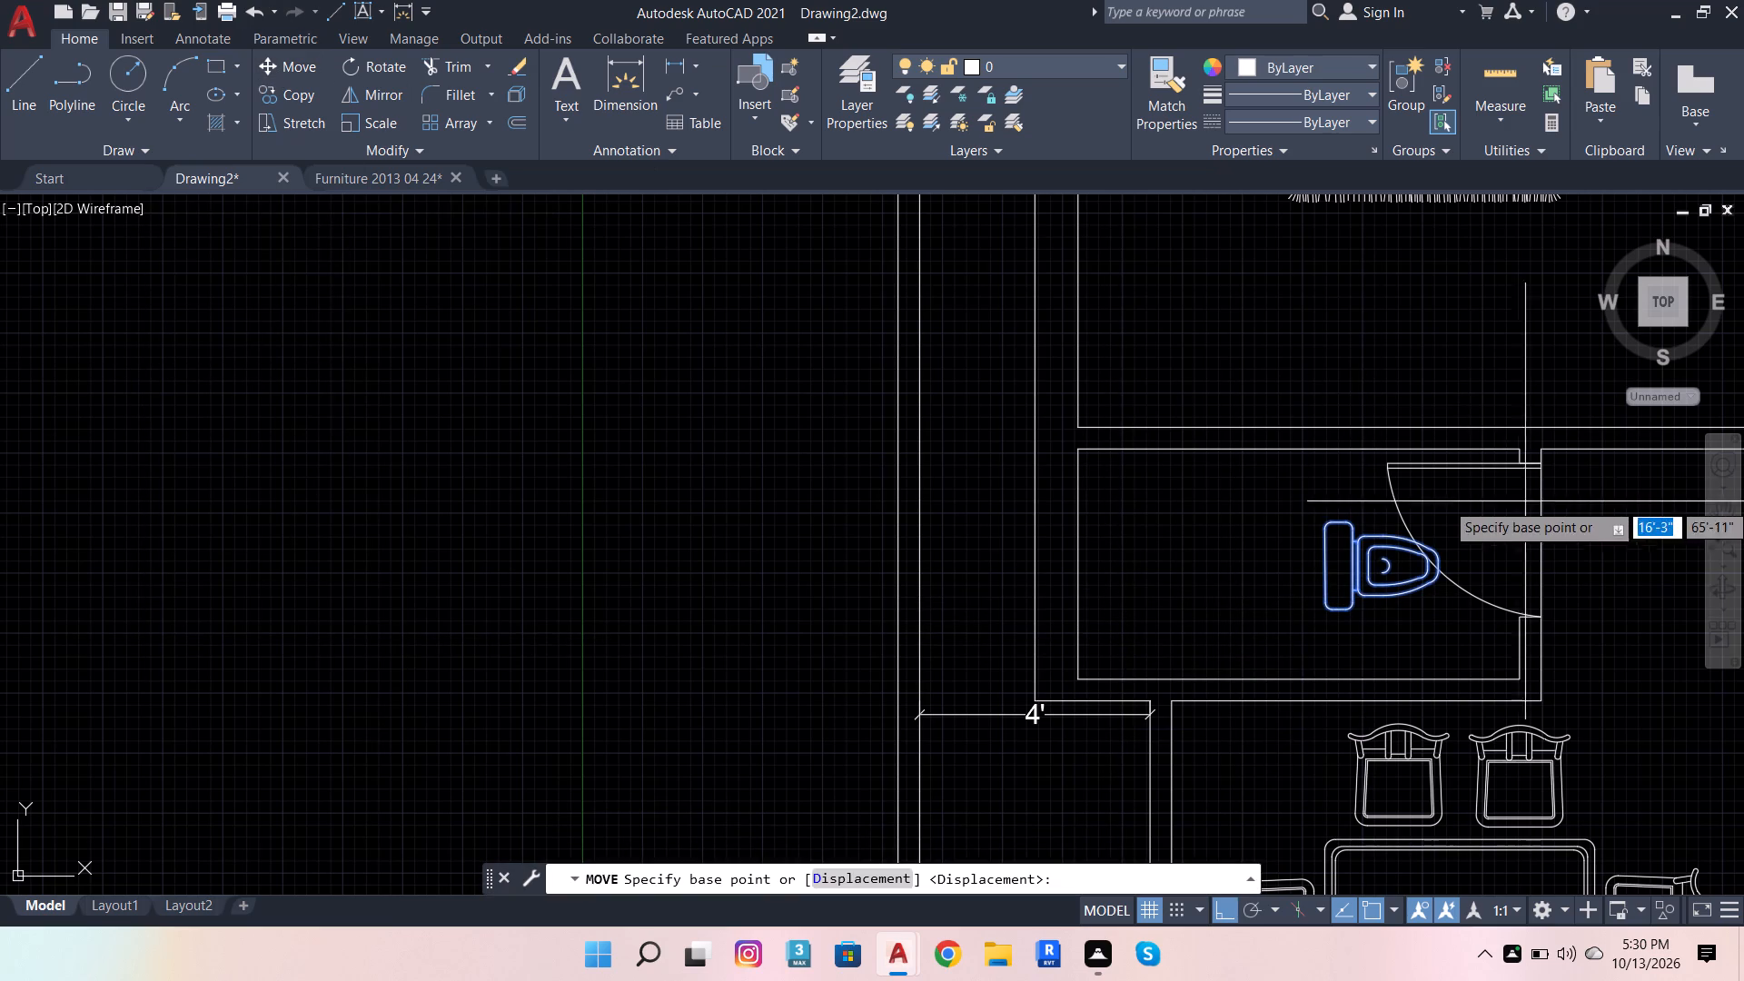
scroll(1548, 525, up, 1)
scroll(1327, 488, up, 2)
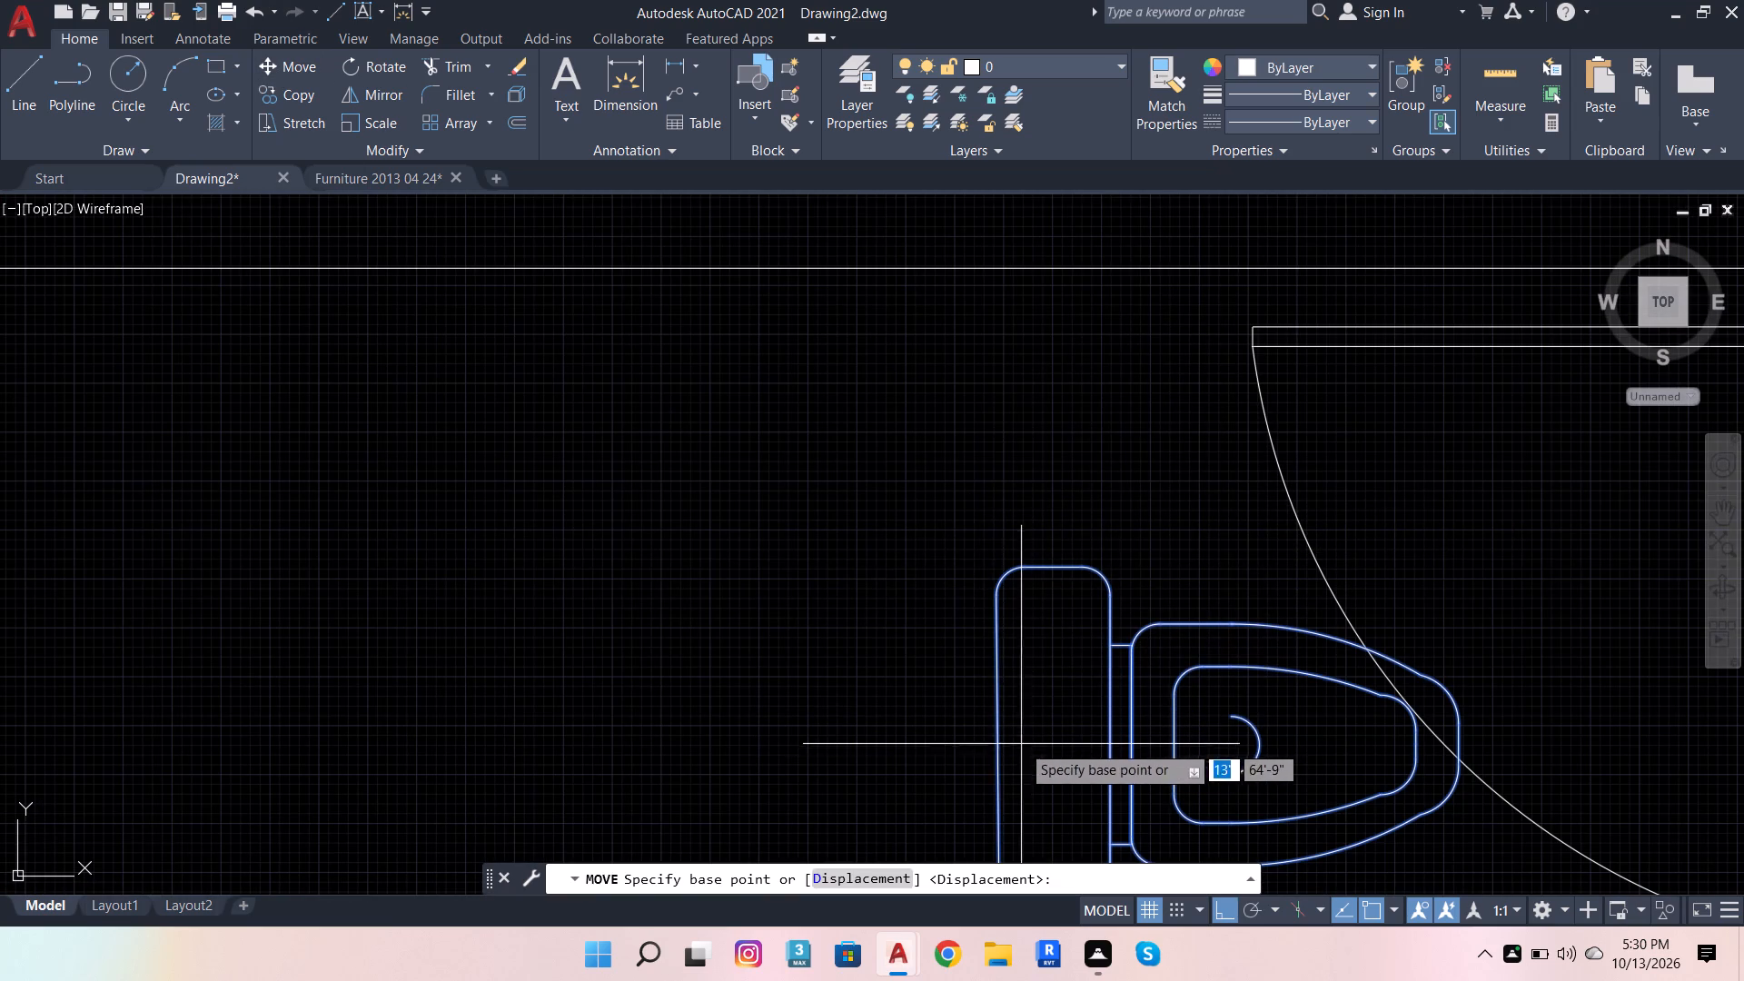
click(1002, 599)
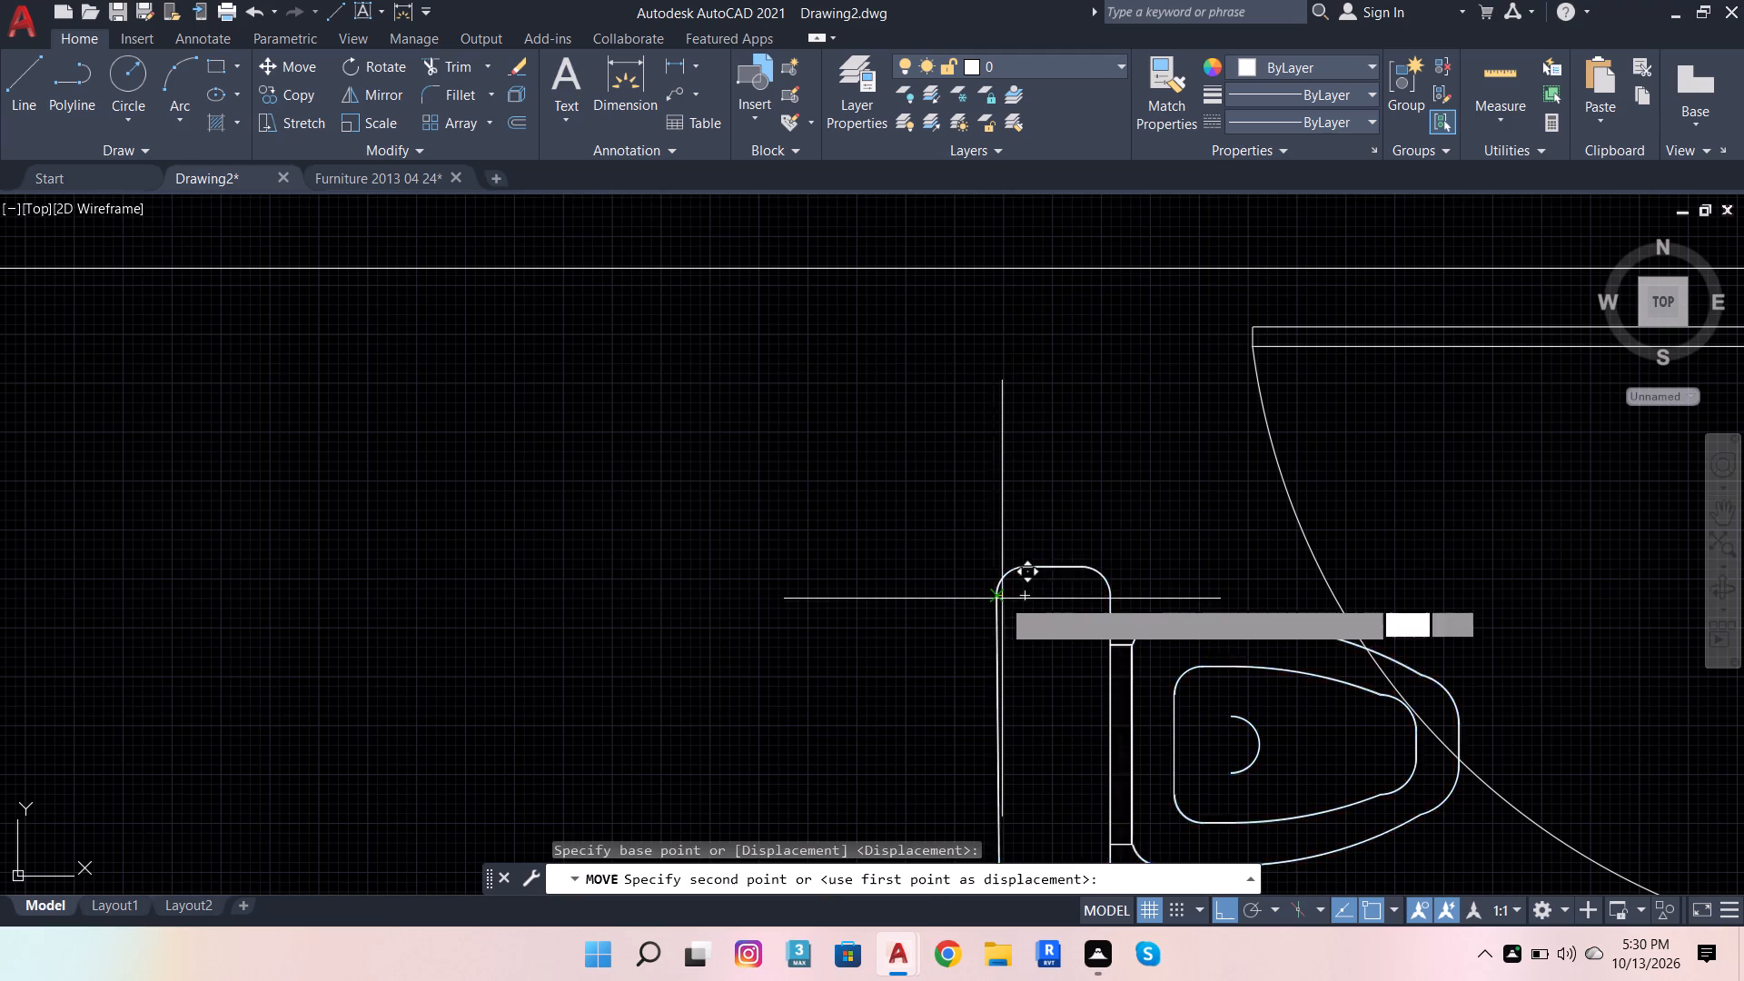
scroll(1146, 560, down, 4)
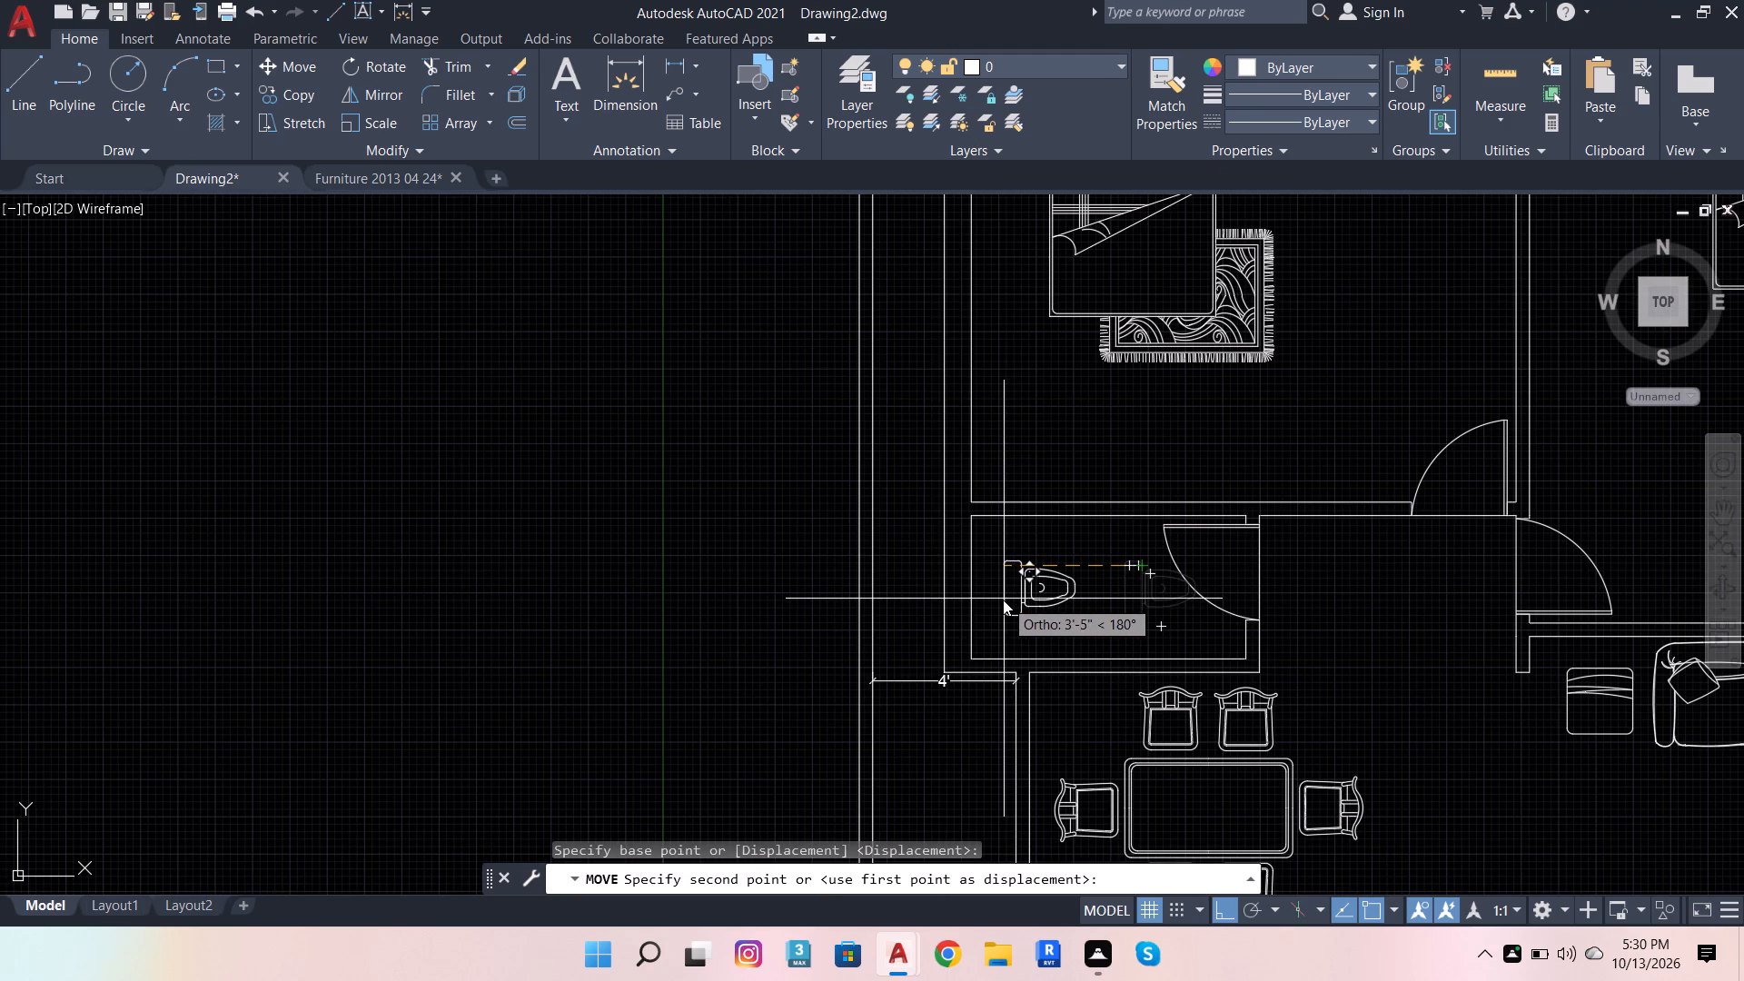
shift+right_click(1003, 599)
click(1095, 208)
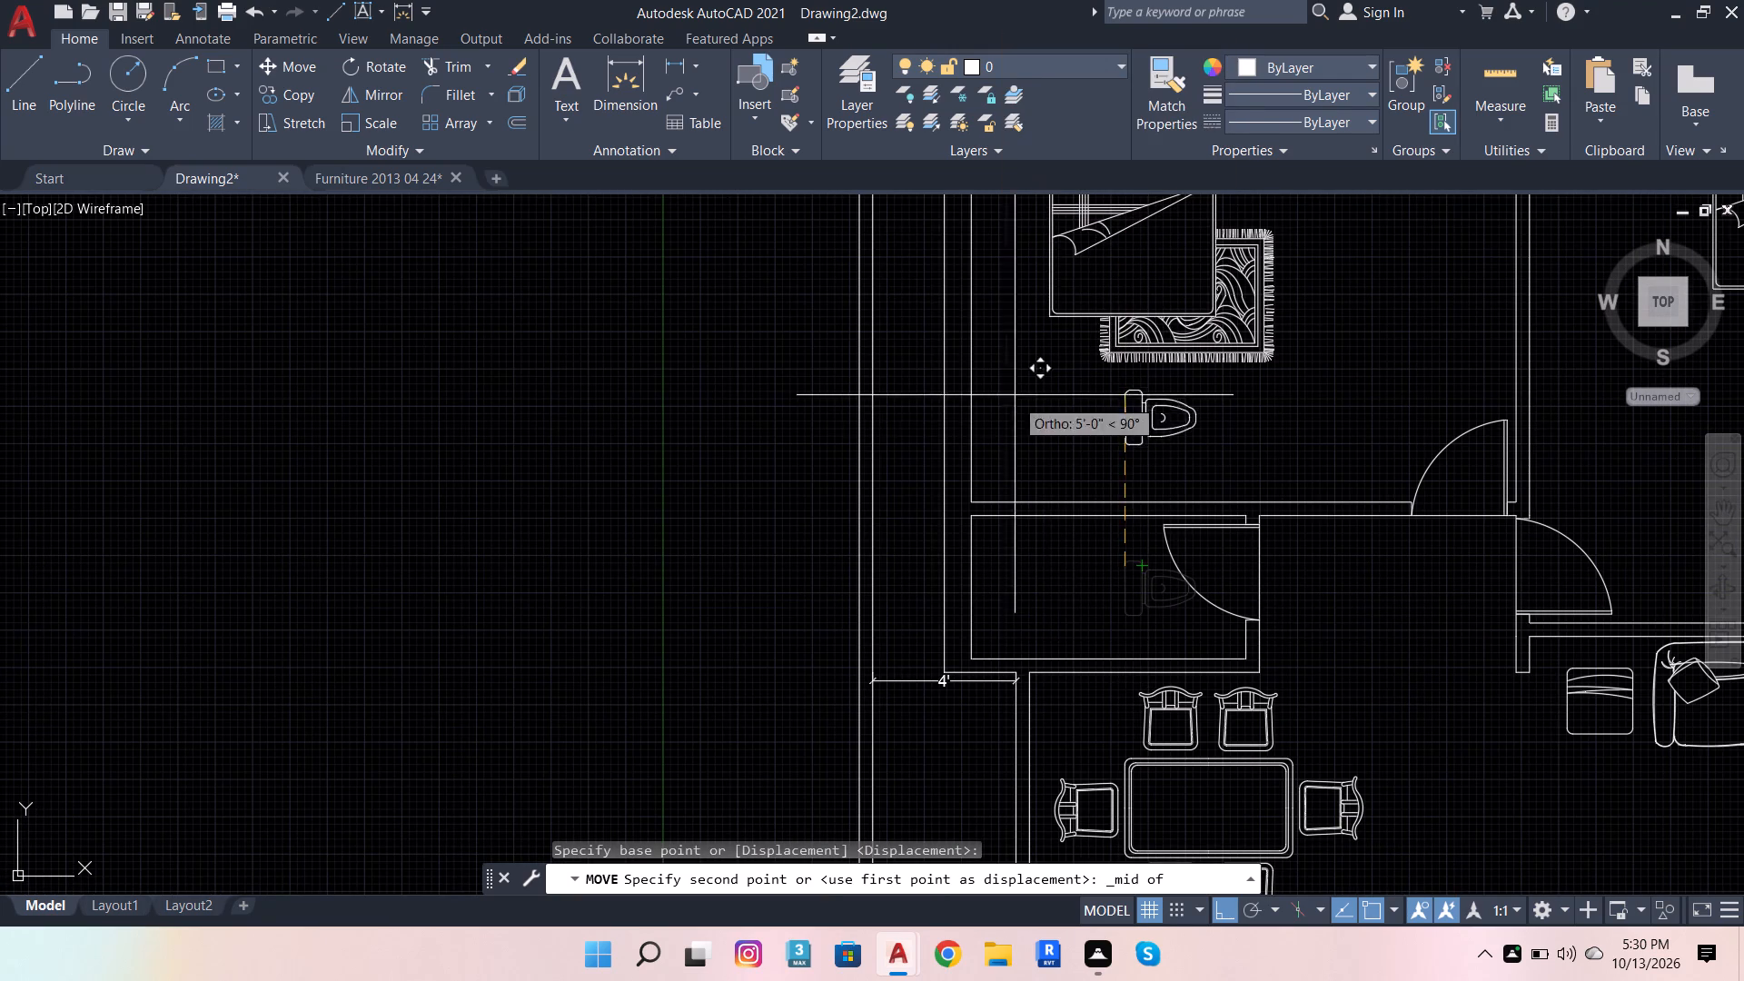
click(966, 583)
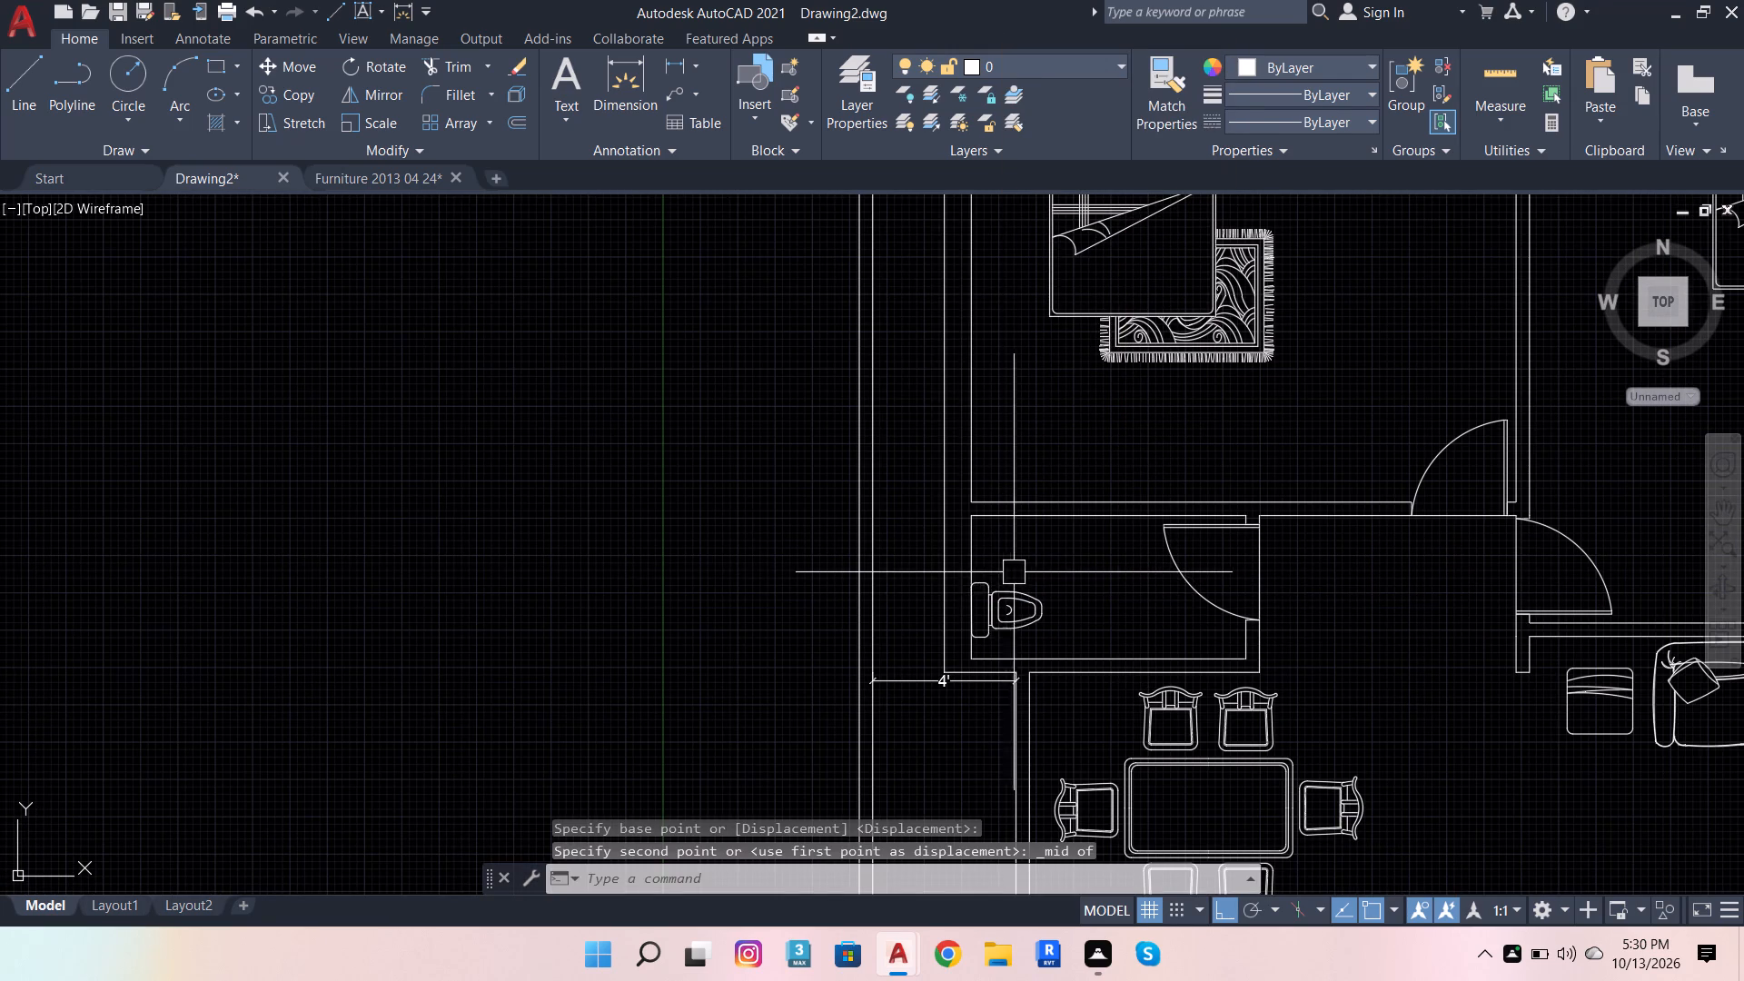
key(Escape)
key(Escape)
key(Escape)
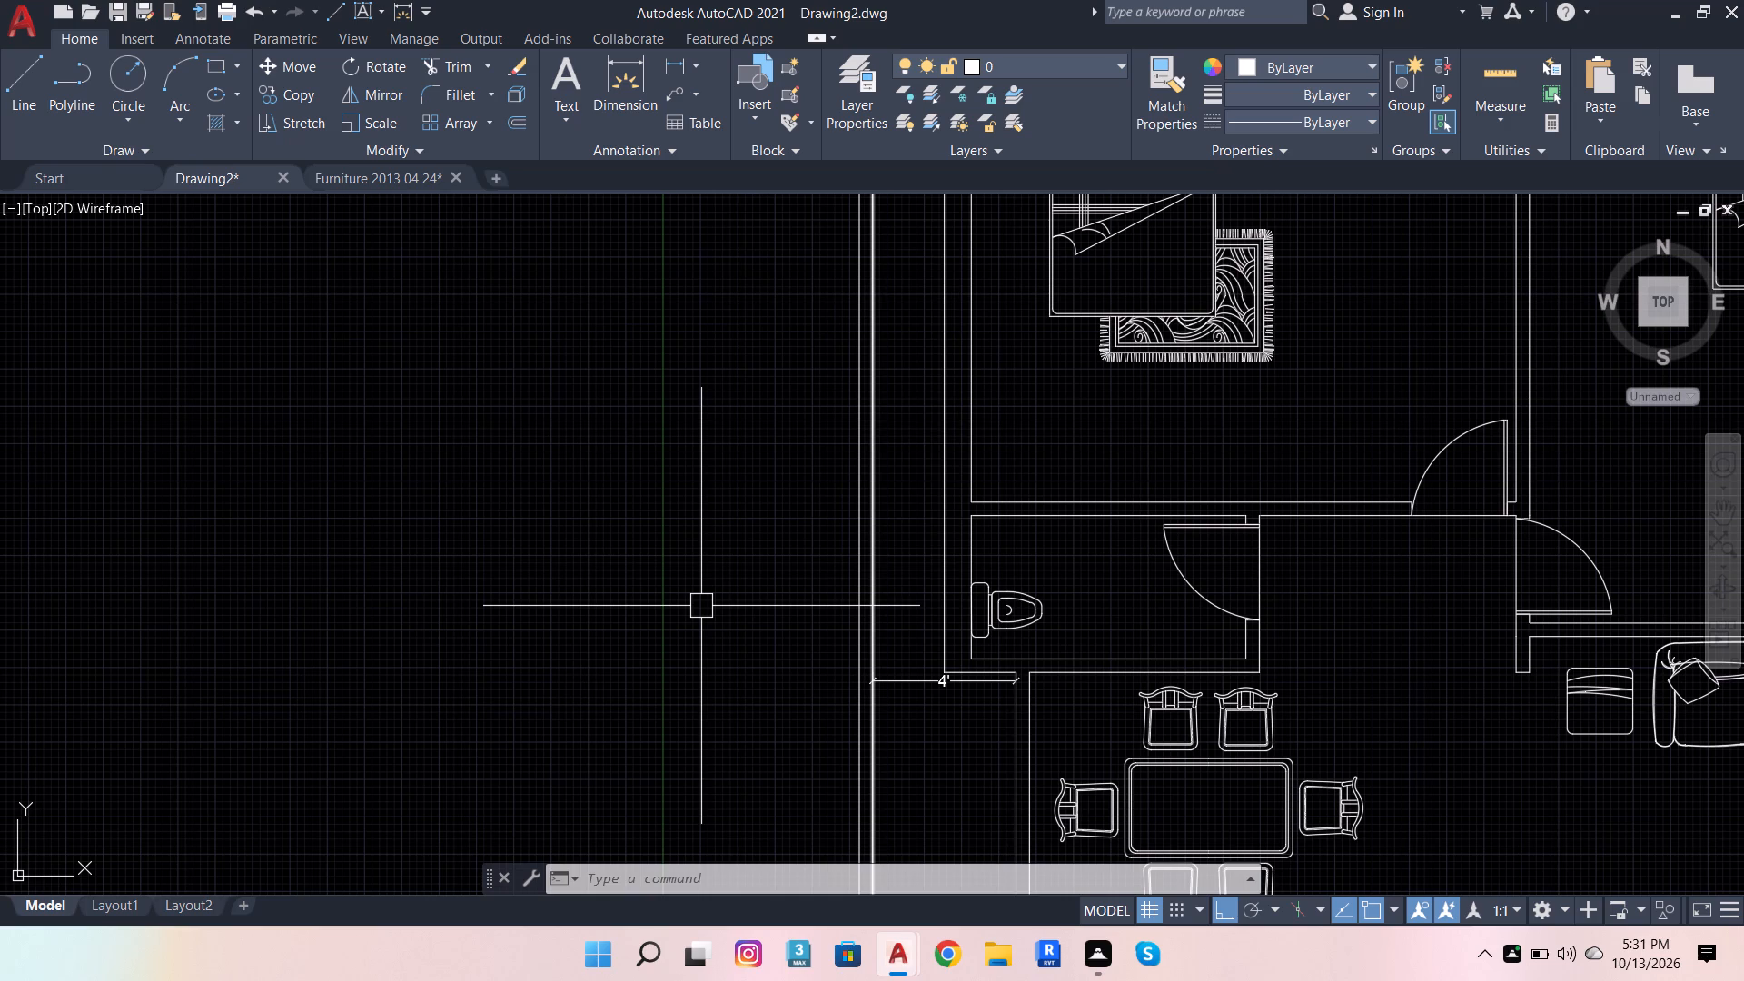
Delete the 4' dimension at the top of the wash area, just below the left toilet room.
scroll(392, 520, down, 2)
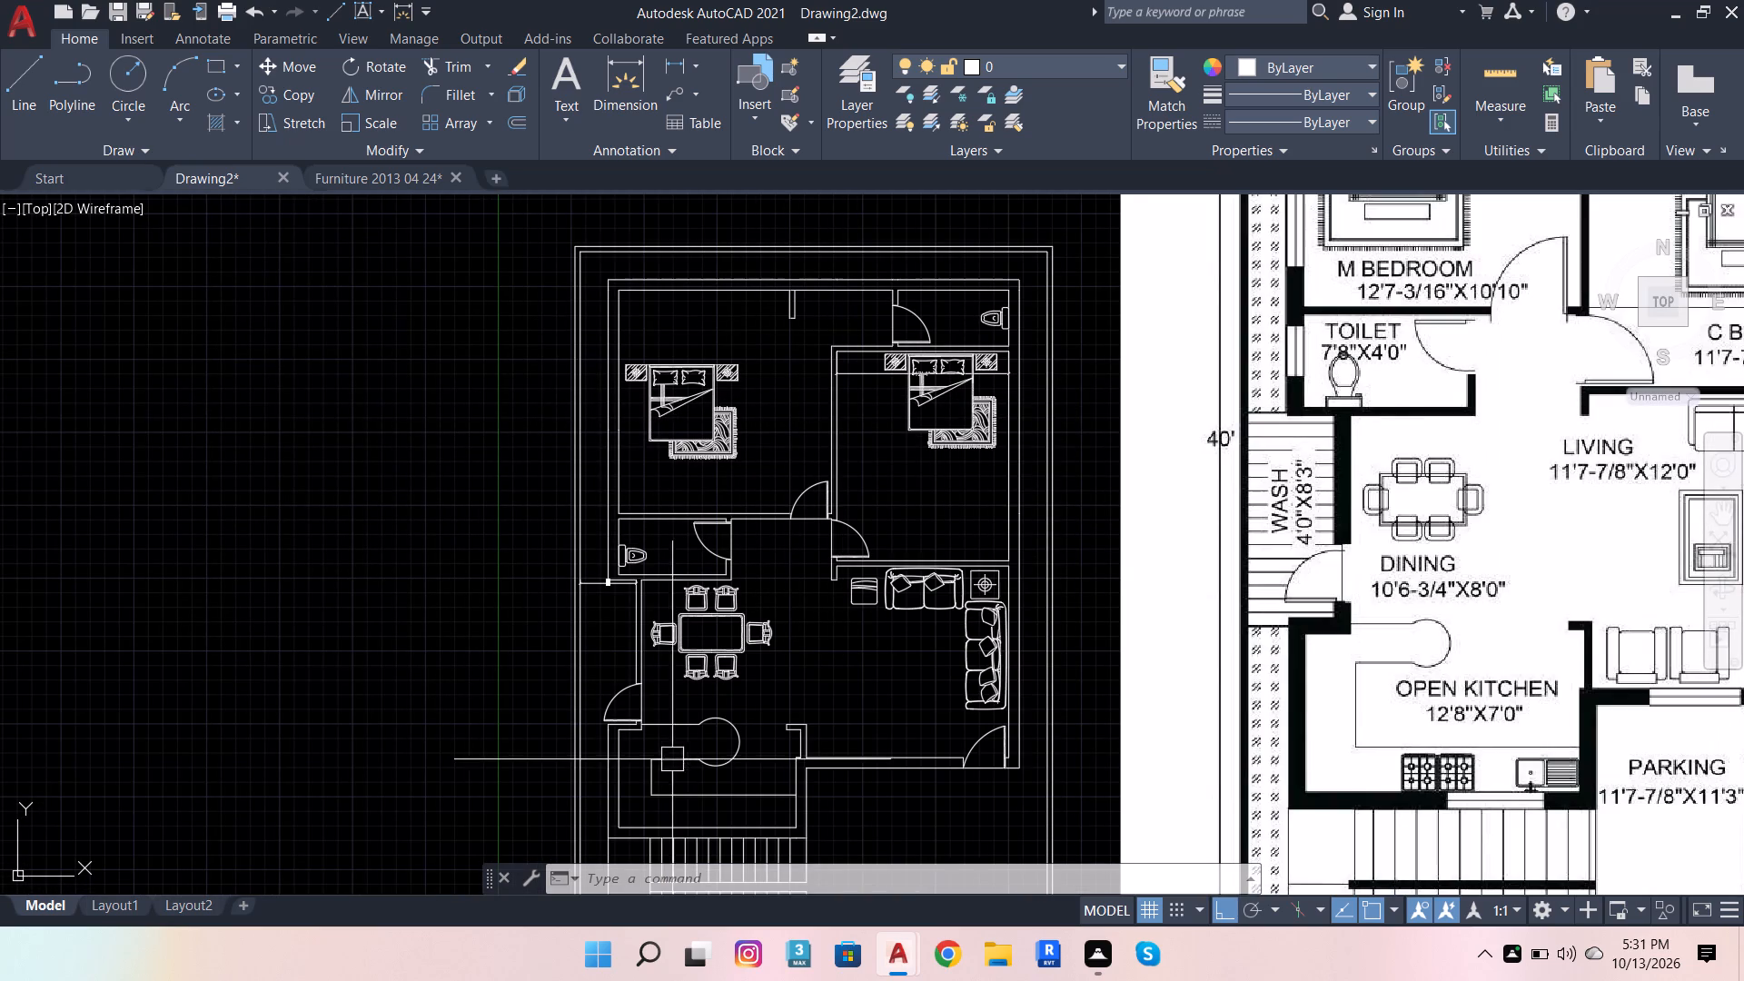
scroll(607, 592, up, 3)
click(568, 567)
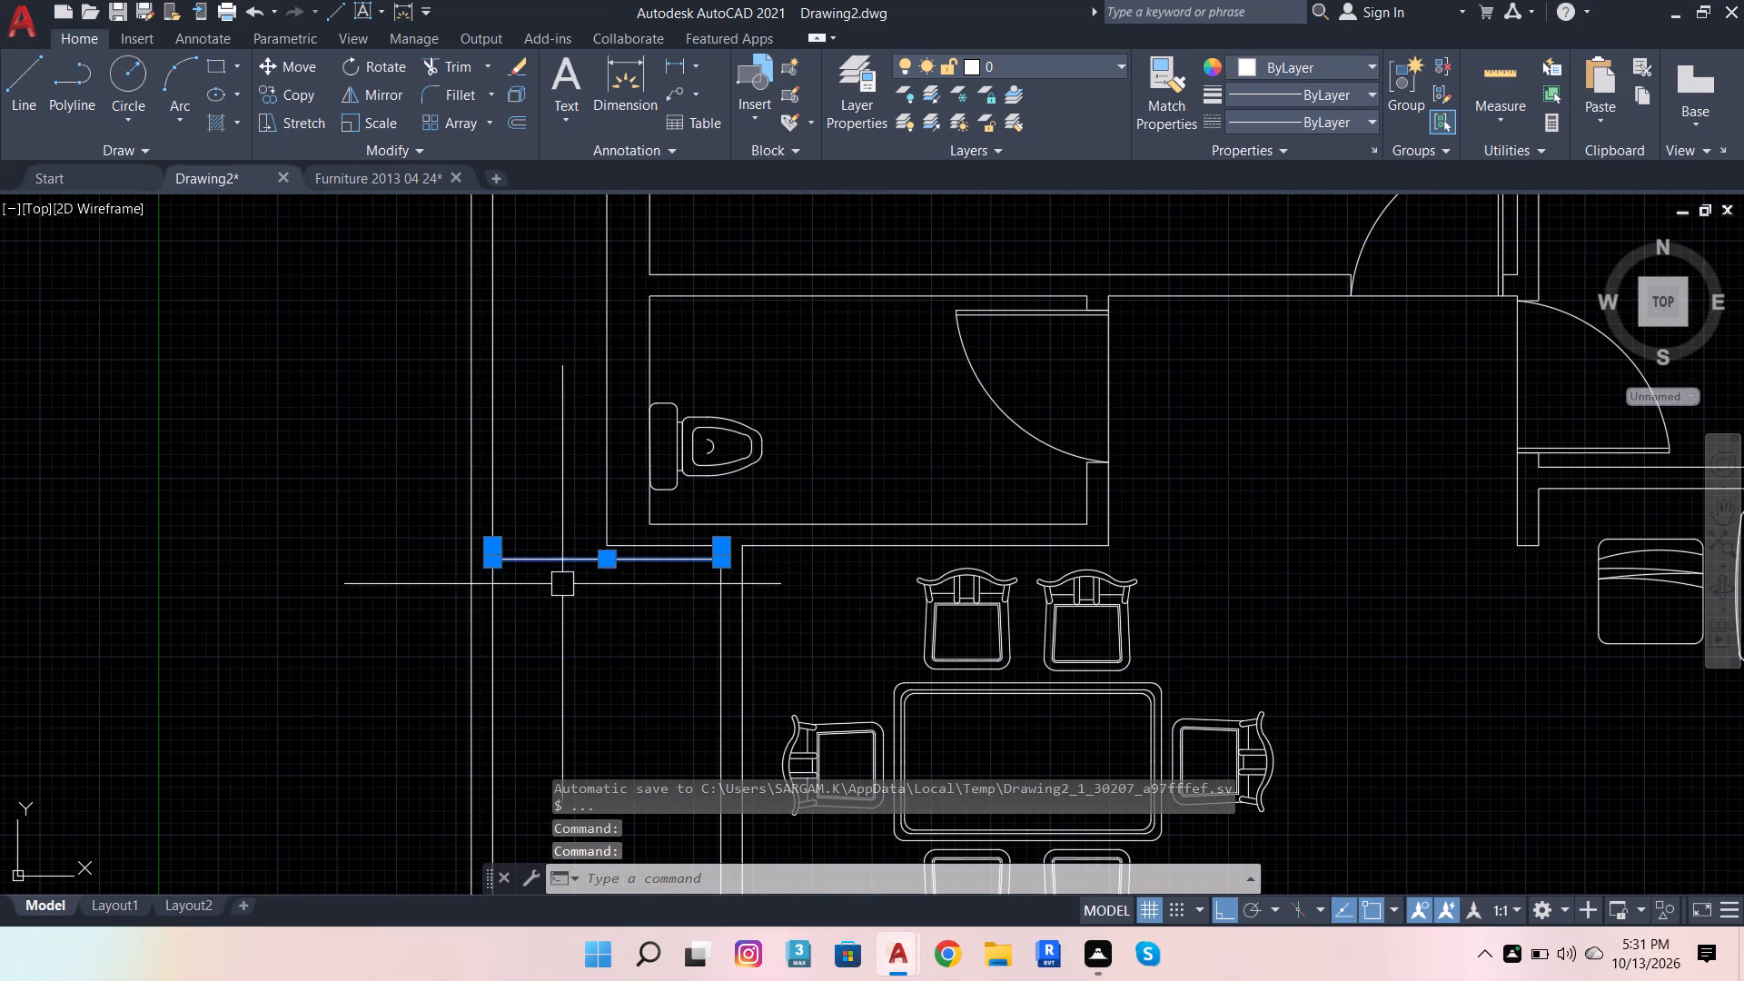
key(Delete)
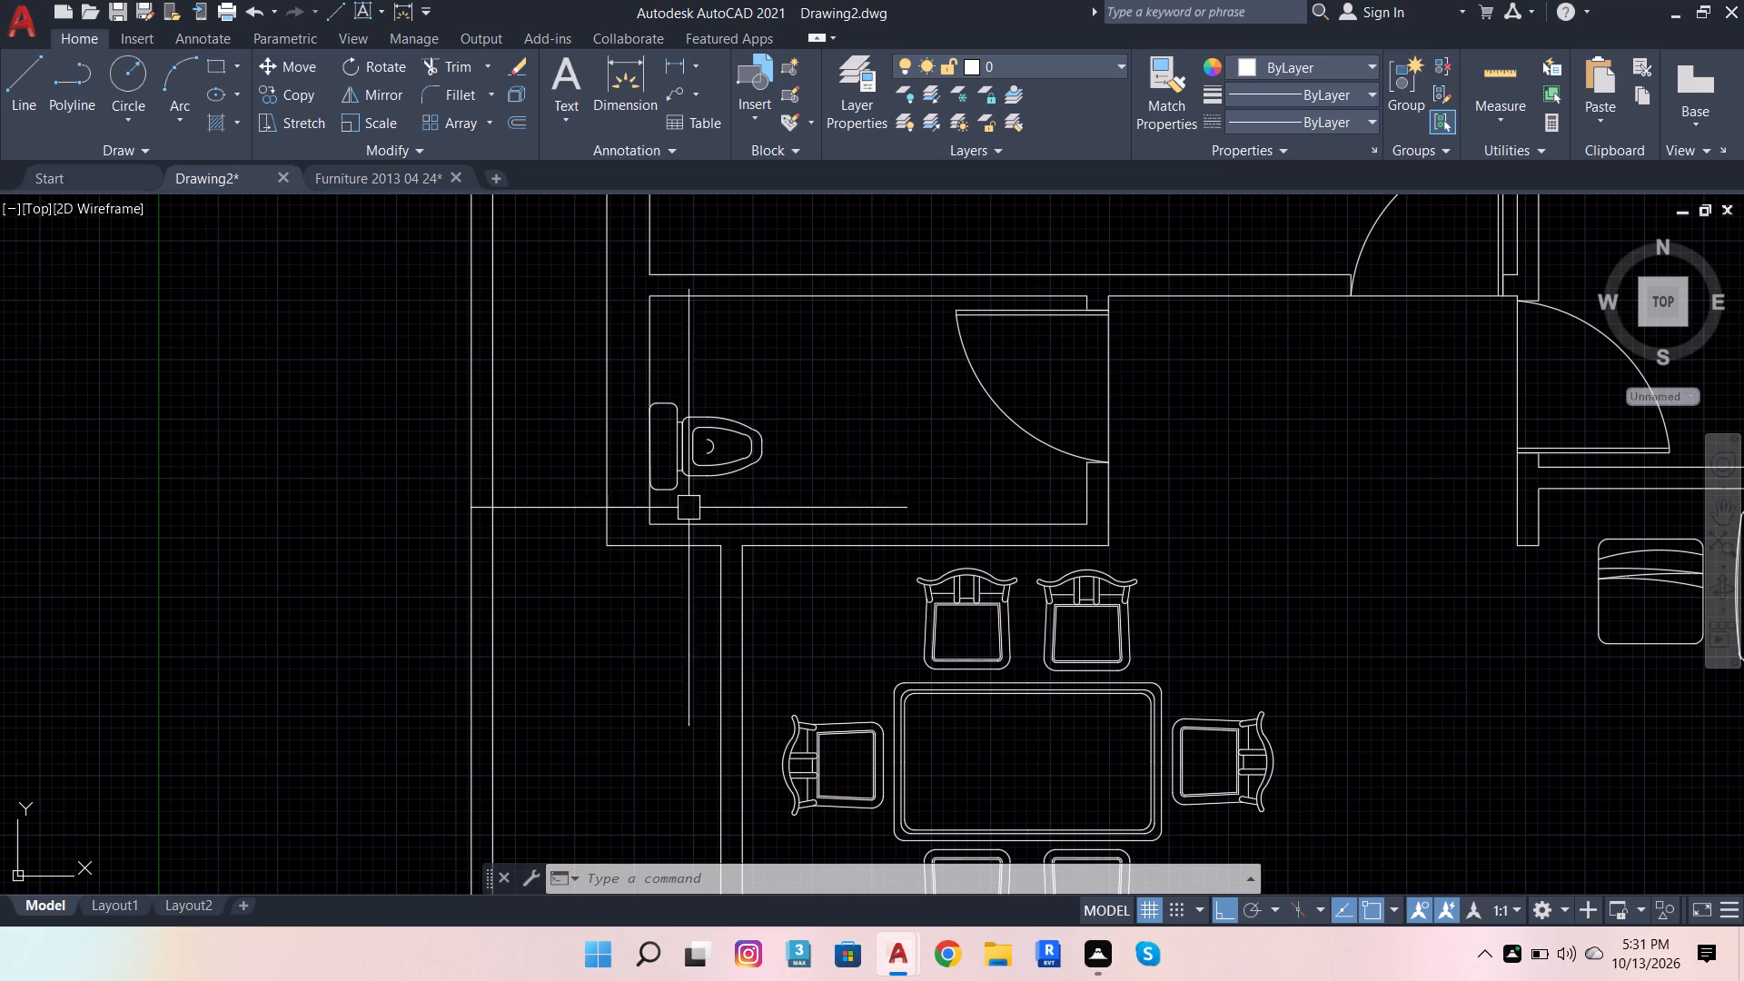
Mirror the kitchen sink block beside the reference image across a horizontal line through its top edge, erasing the source object.
scroll(845, 460, down, 2)
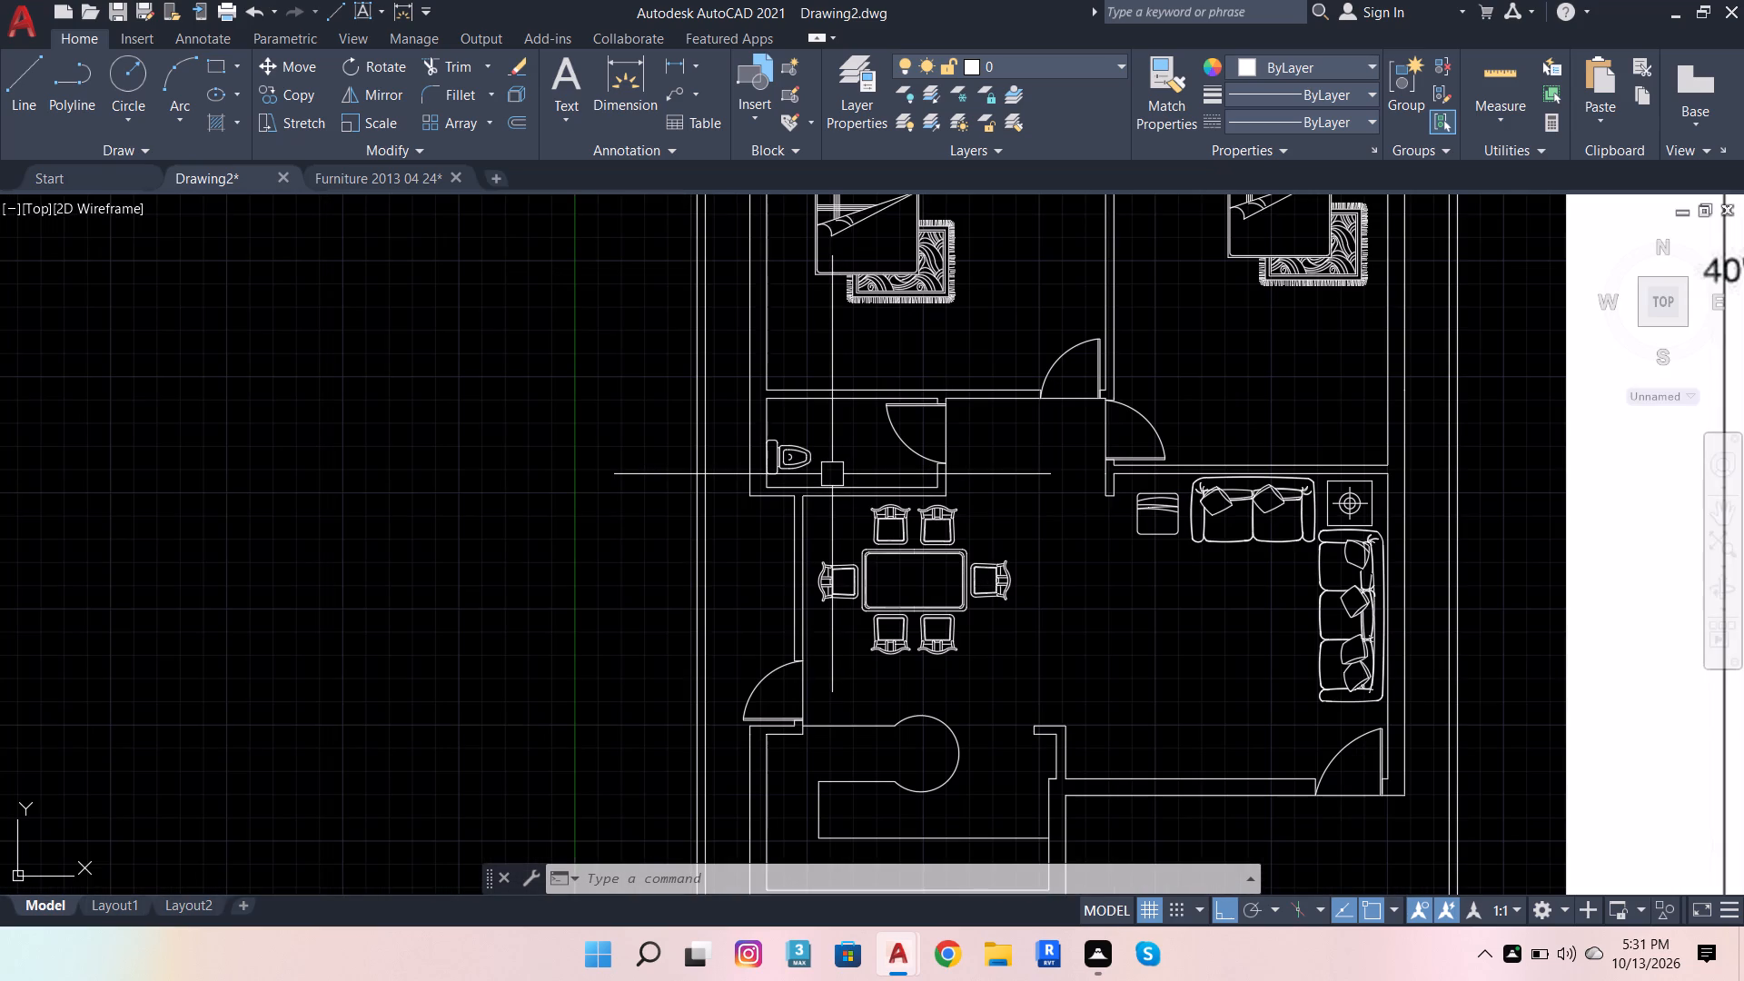
scroll(797, 474, down, 2)
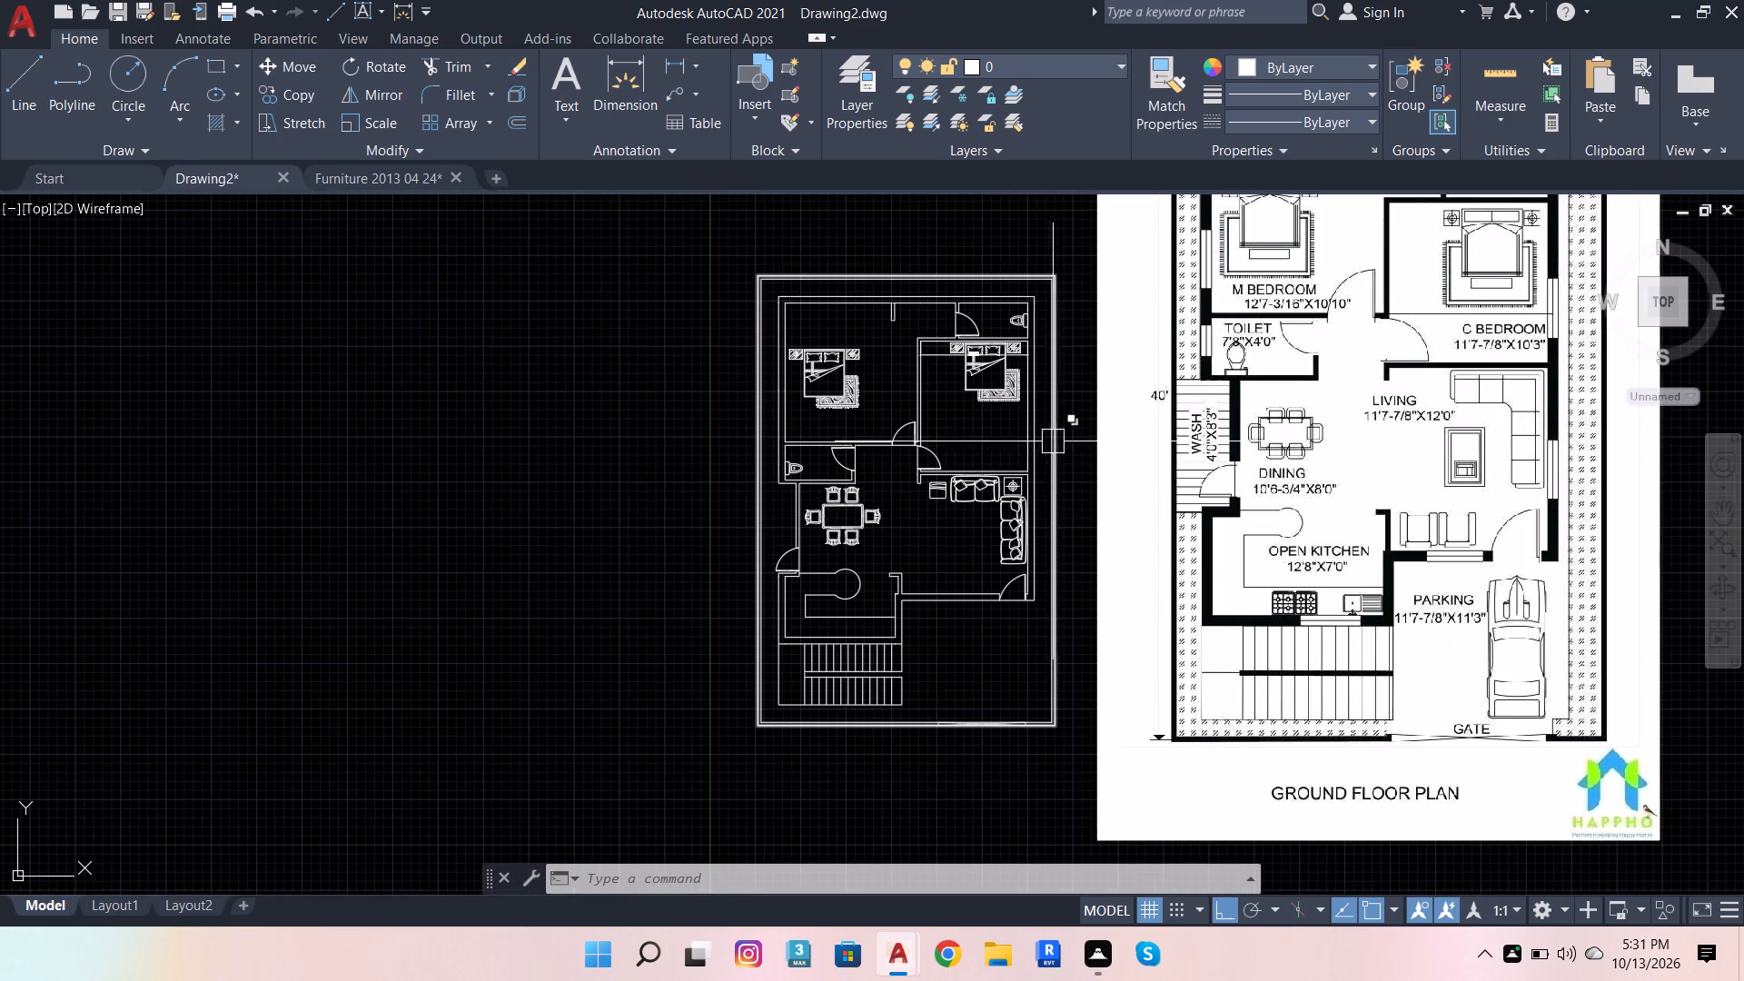
scroll(1365, 571, up, 1)
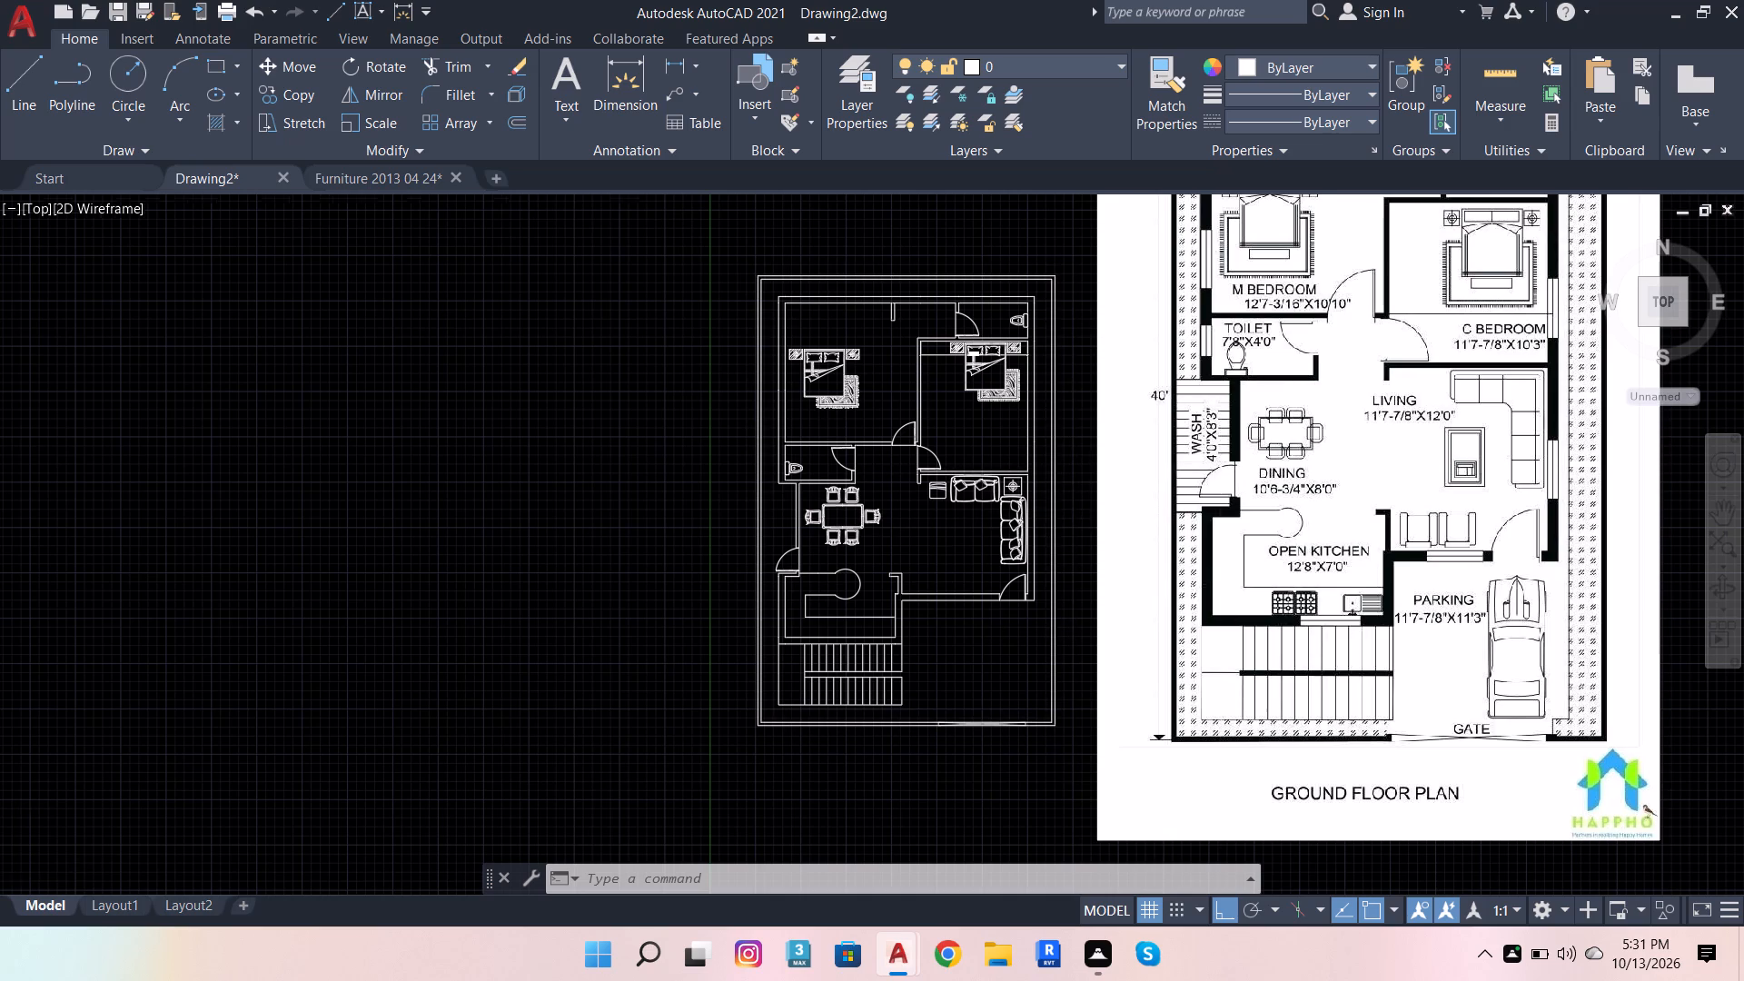
scroll(1367, 571, up, 1)
scroll(1131, 654, down, 3)
scroll(991, 680, up, 2)
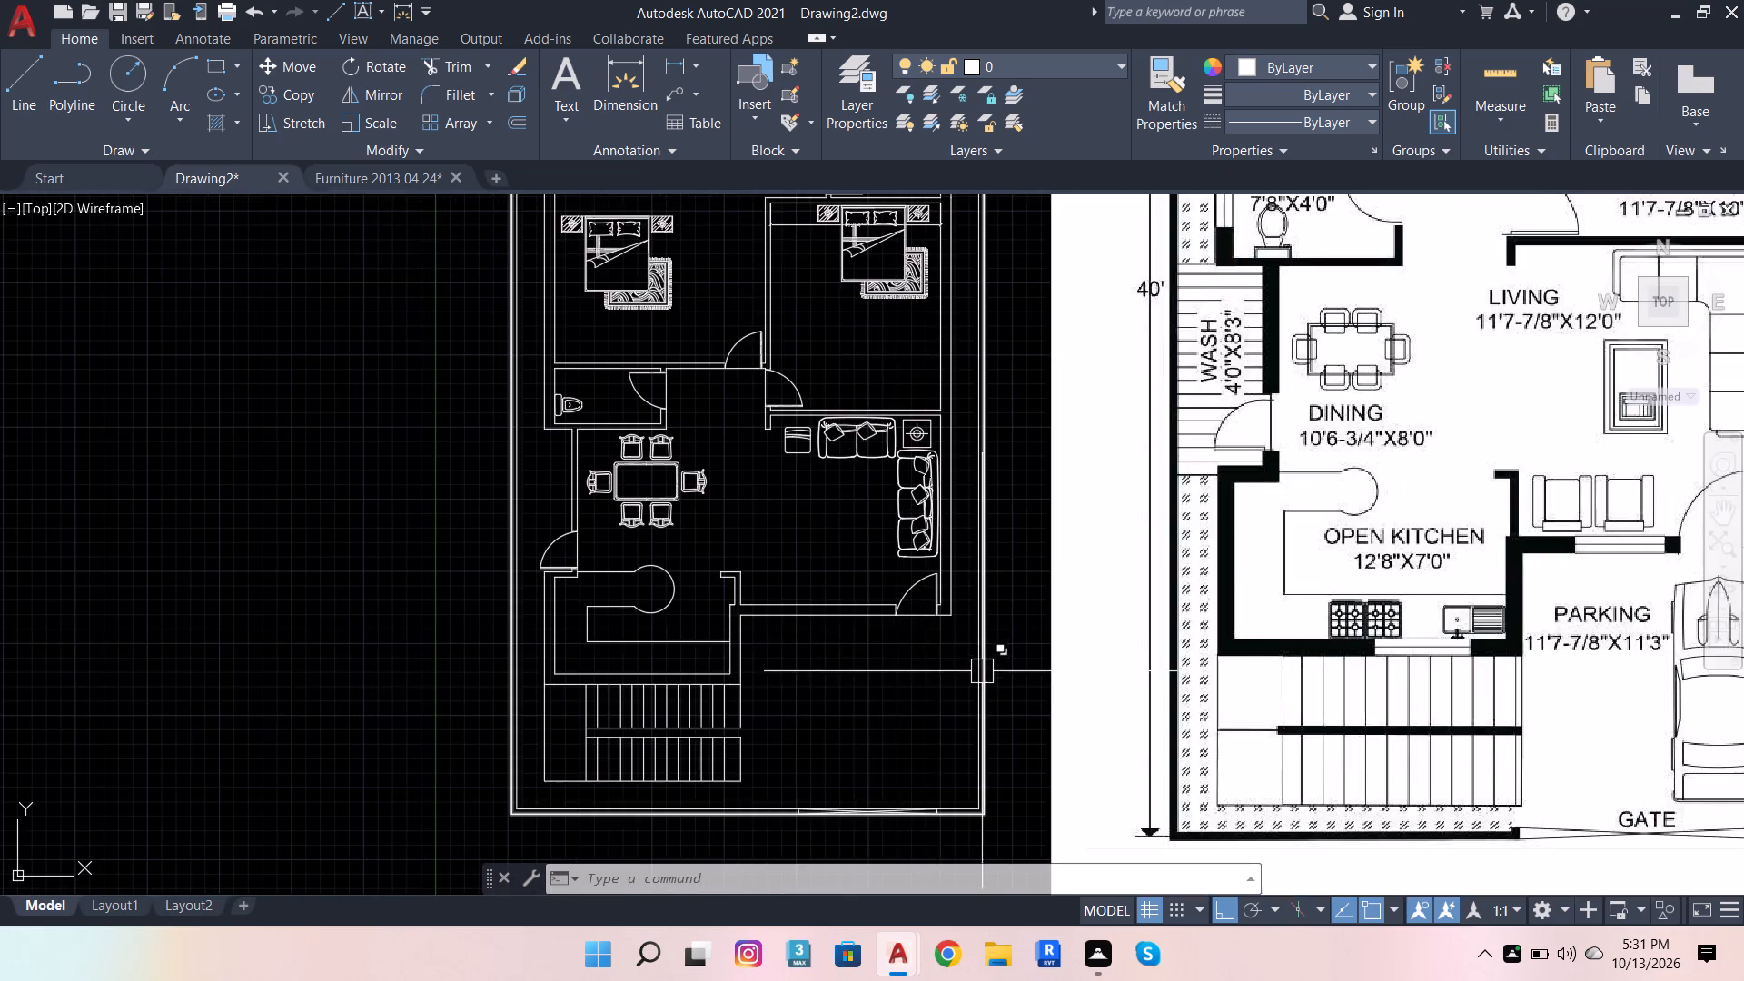
scroll(887, 649, down, 2)
scroll(1355, 283, up, 1)
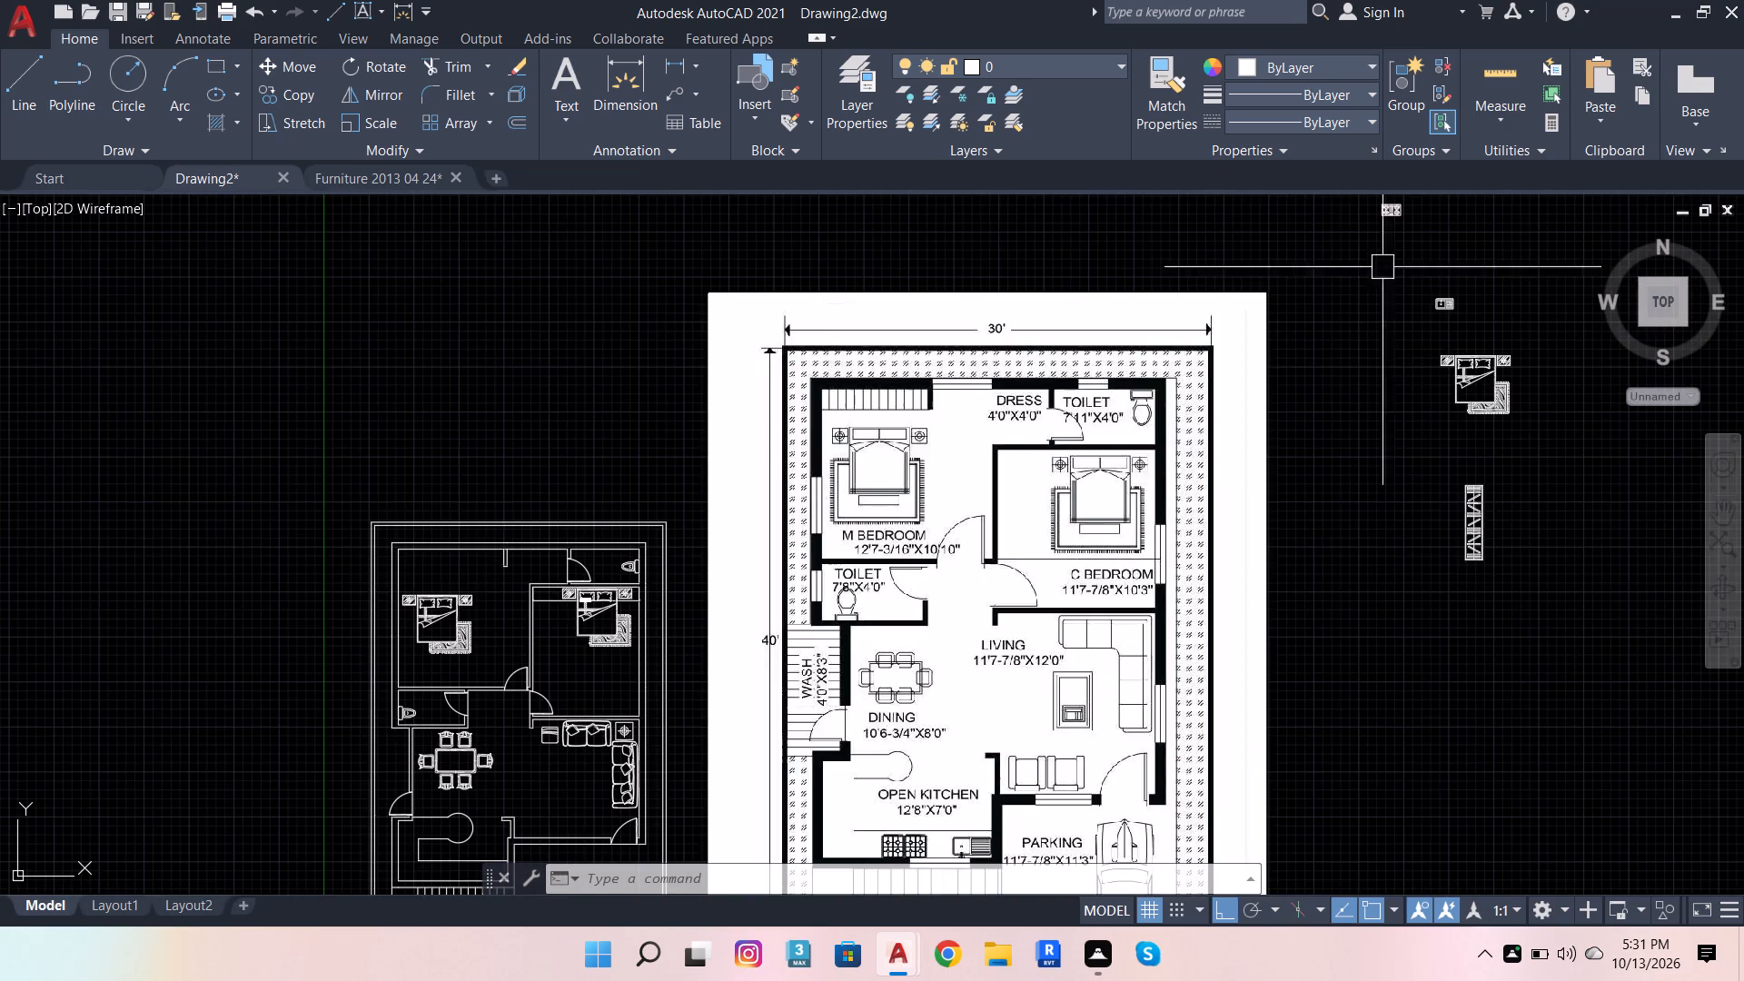
scroll(1443, 290, up, 3)
click(1431, 332)
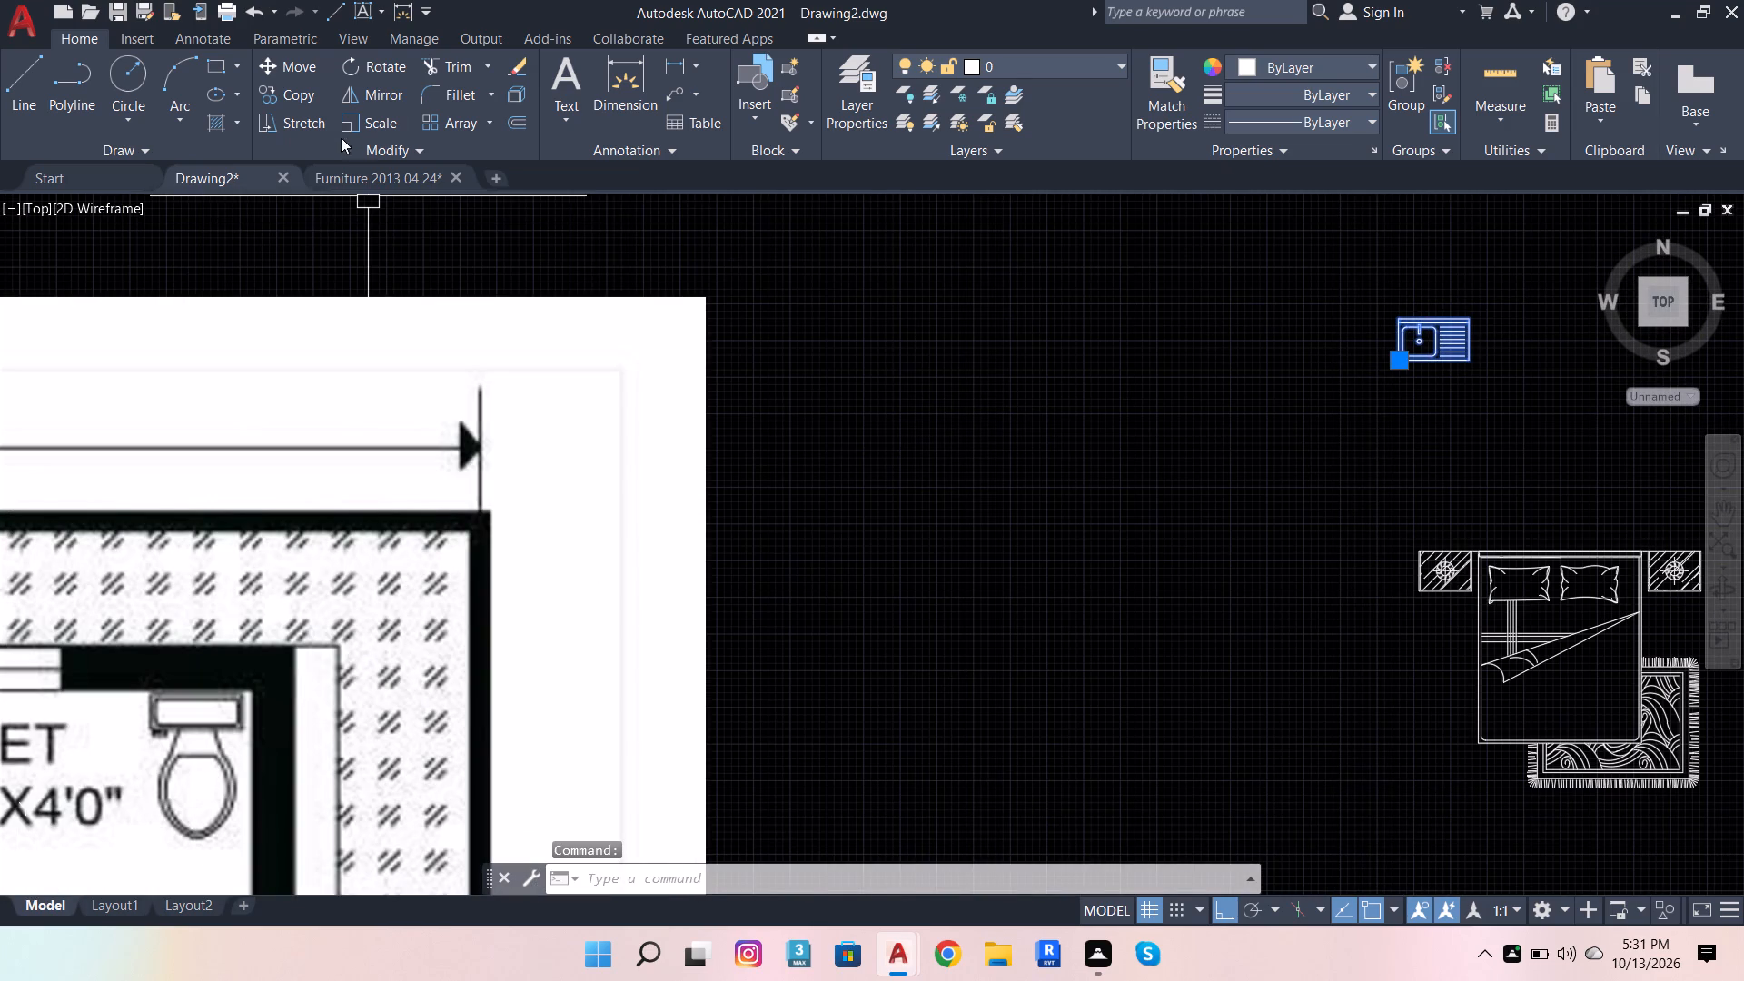
click(363, 94)
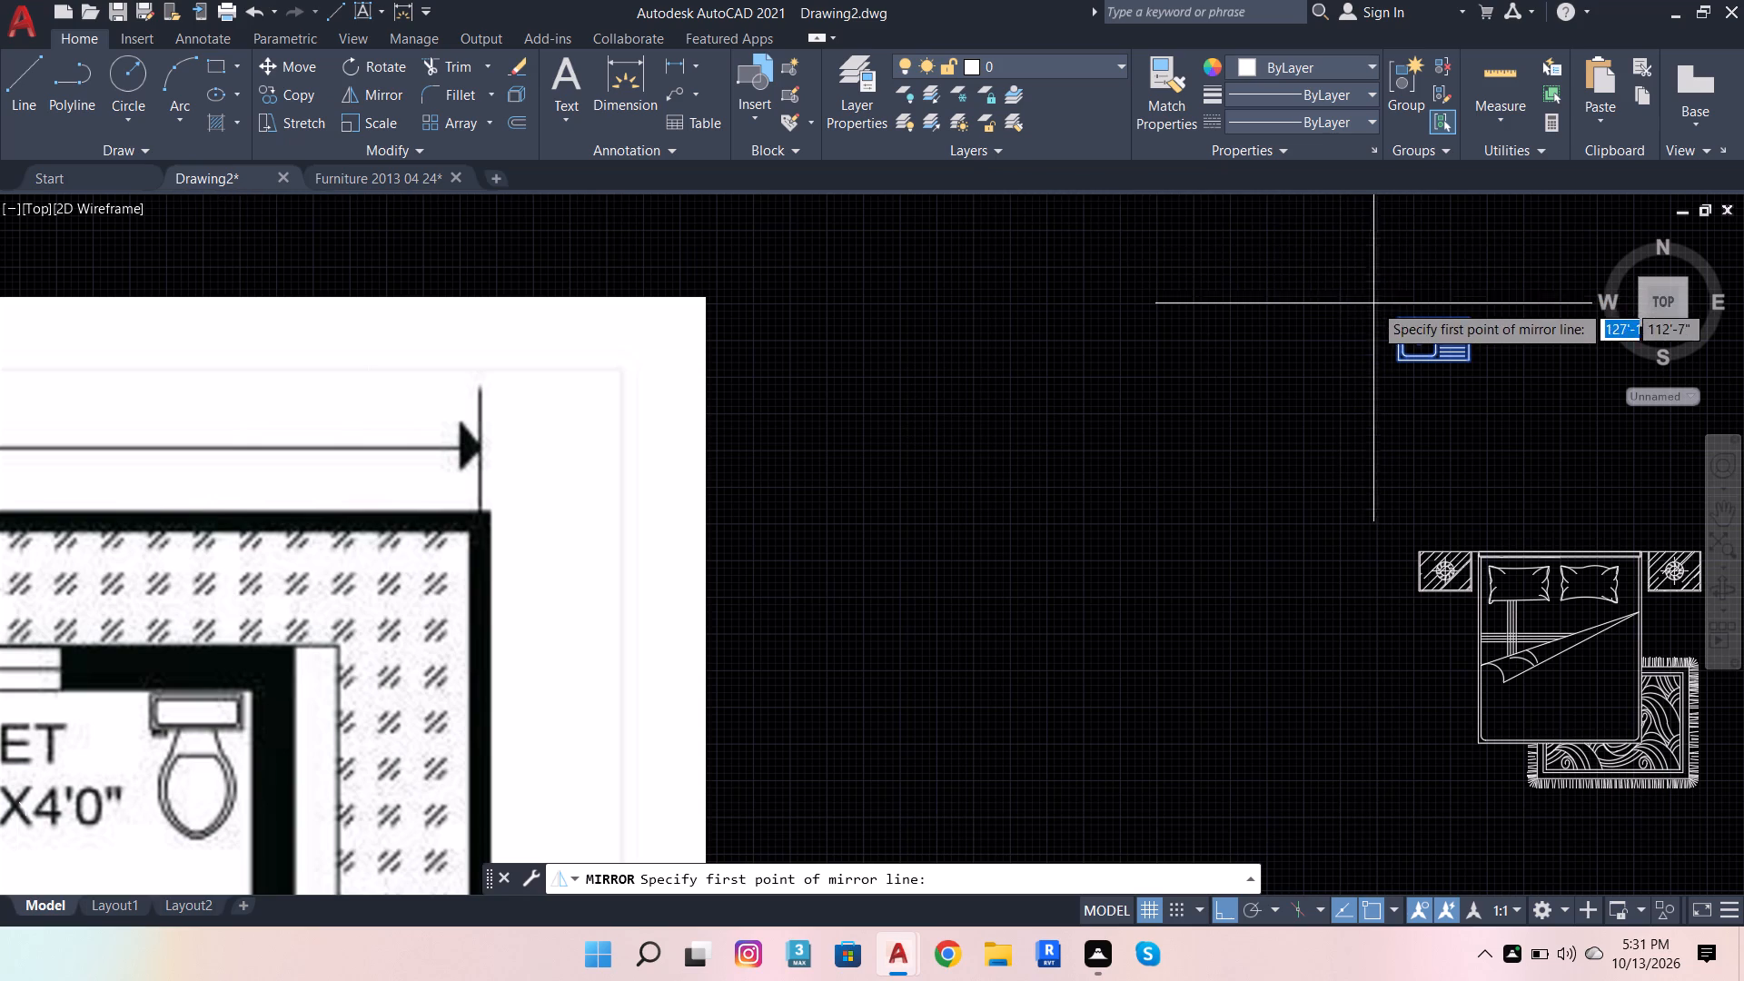
click(1400, 317)
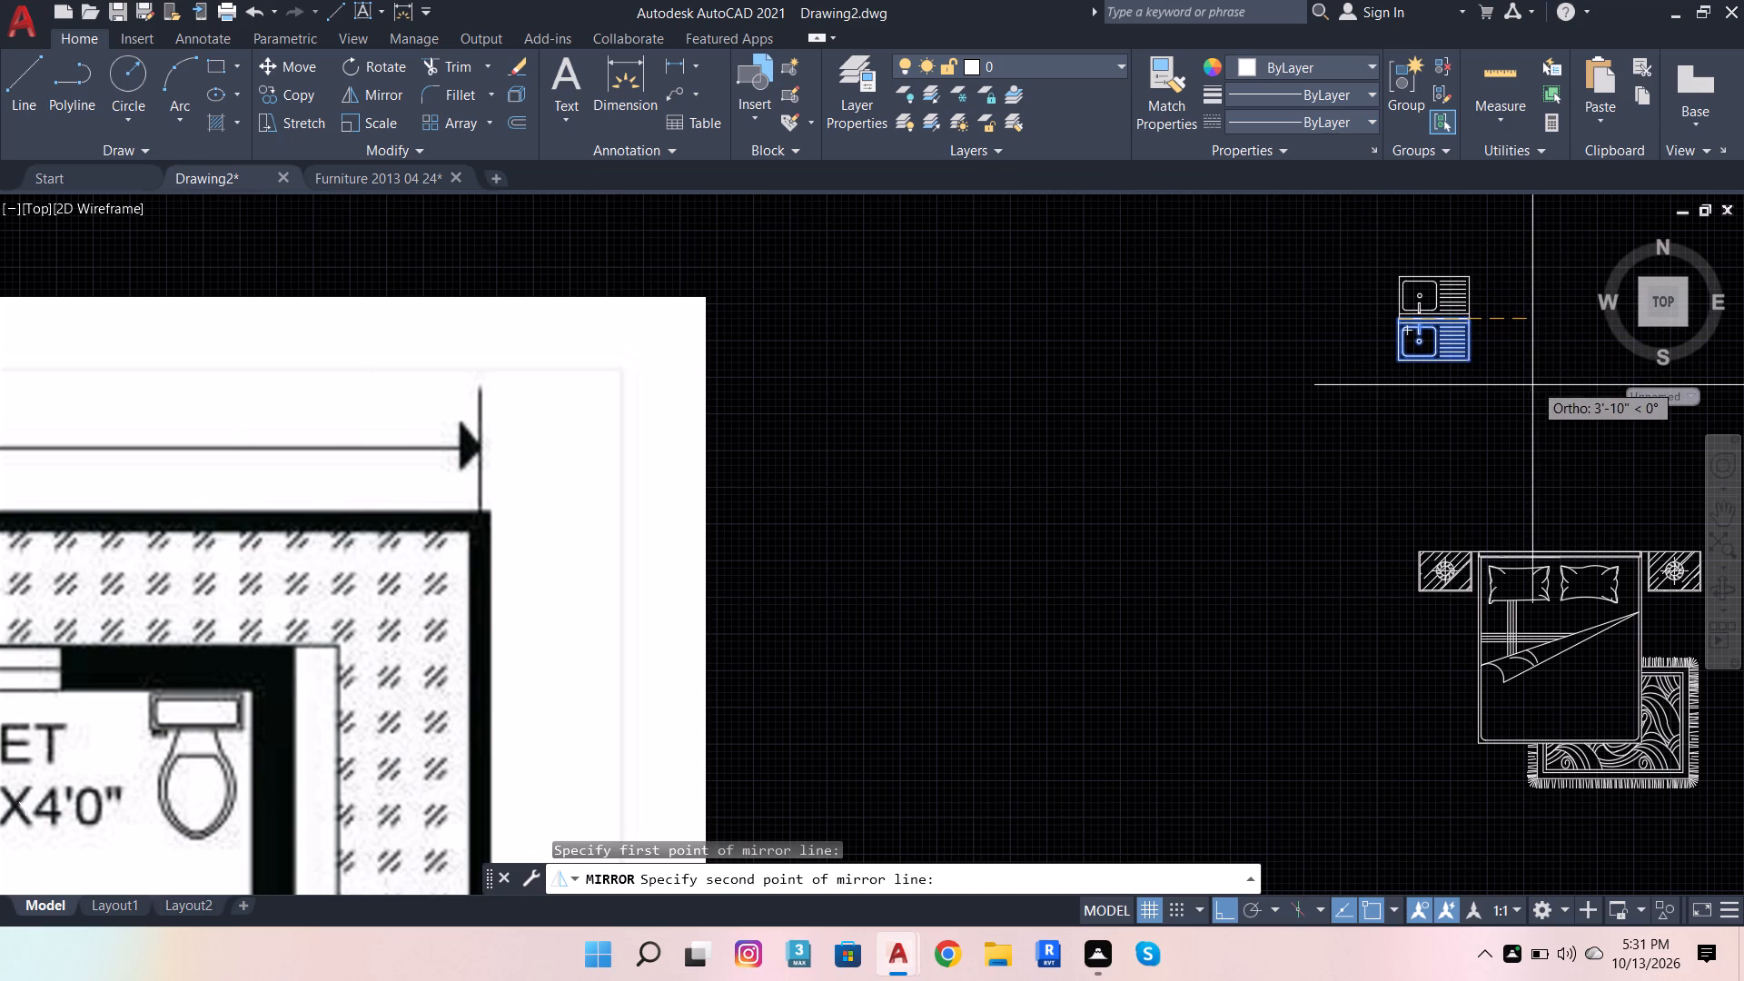
click(1532, 385)
drag(1582, 449, 1532, 385)
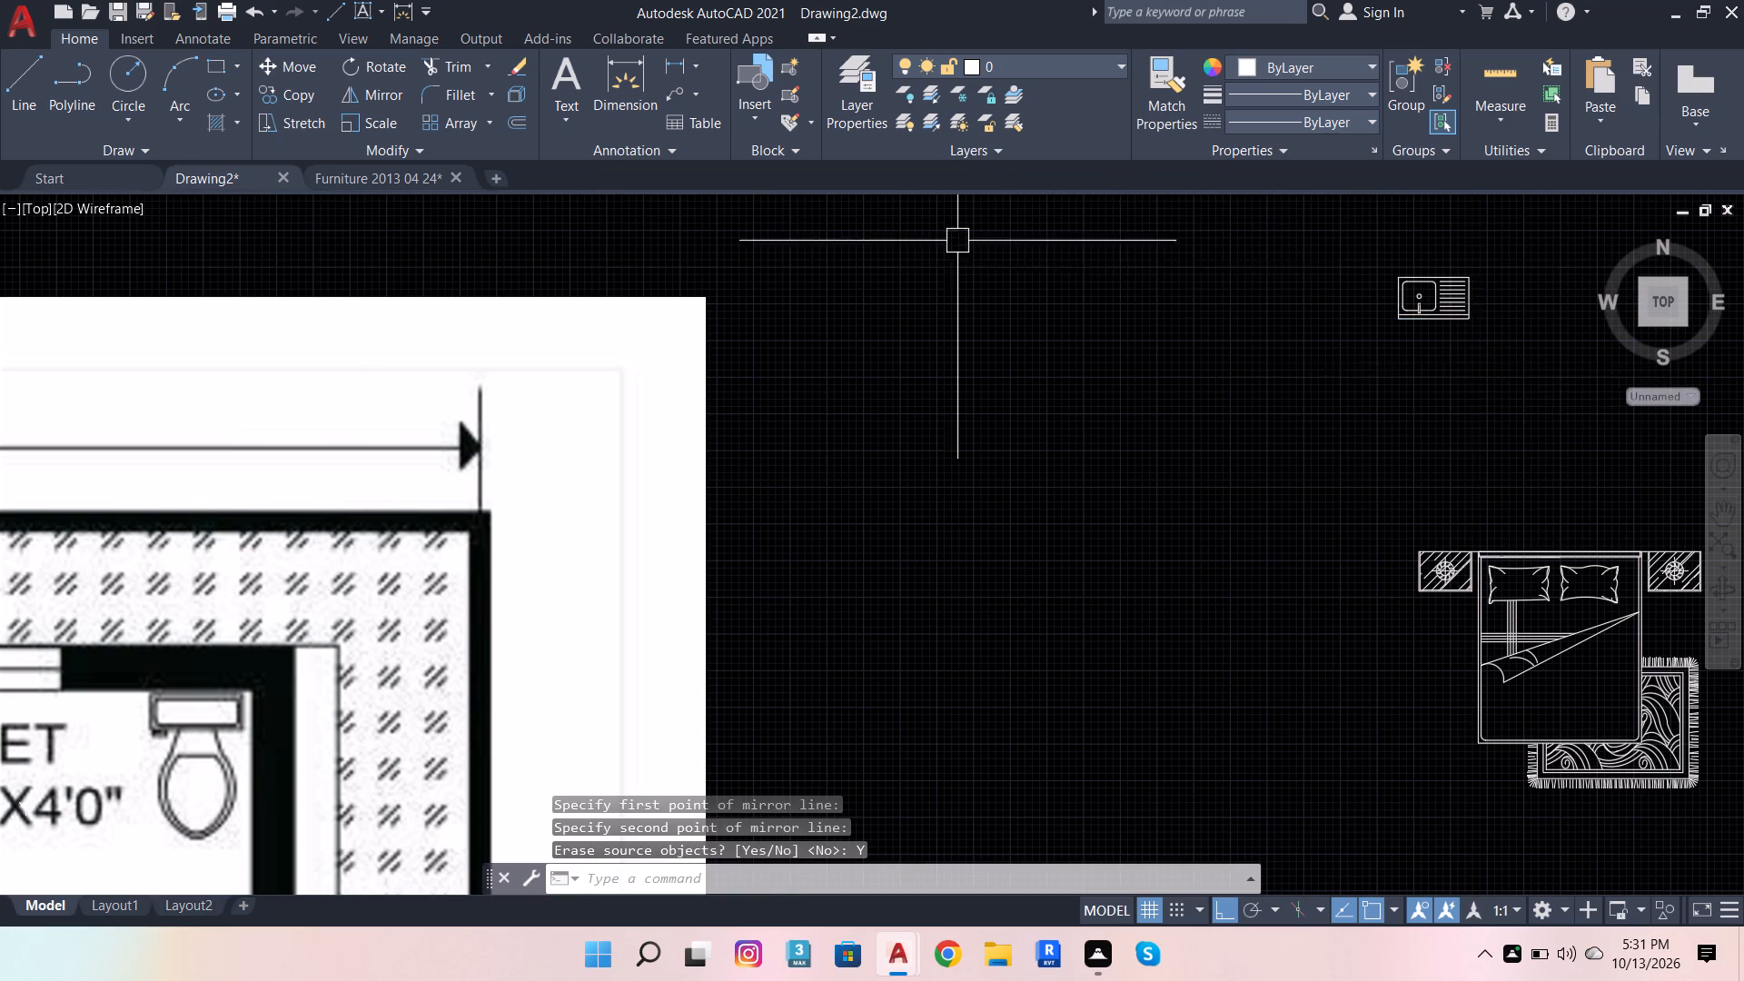
Delete the loose line lying along the top edge of the four-burner stove block outside the plan.
scroll(960, 251, down, 2)
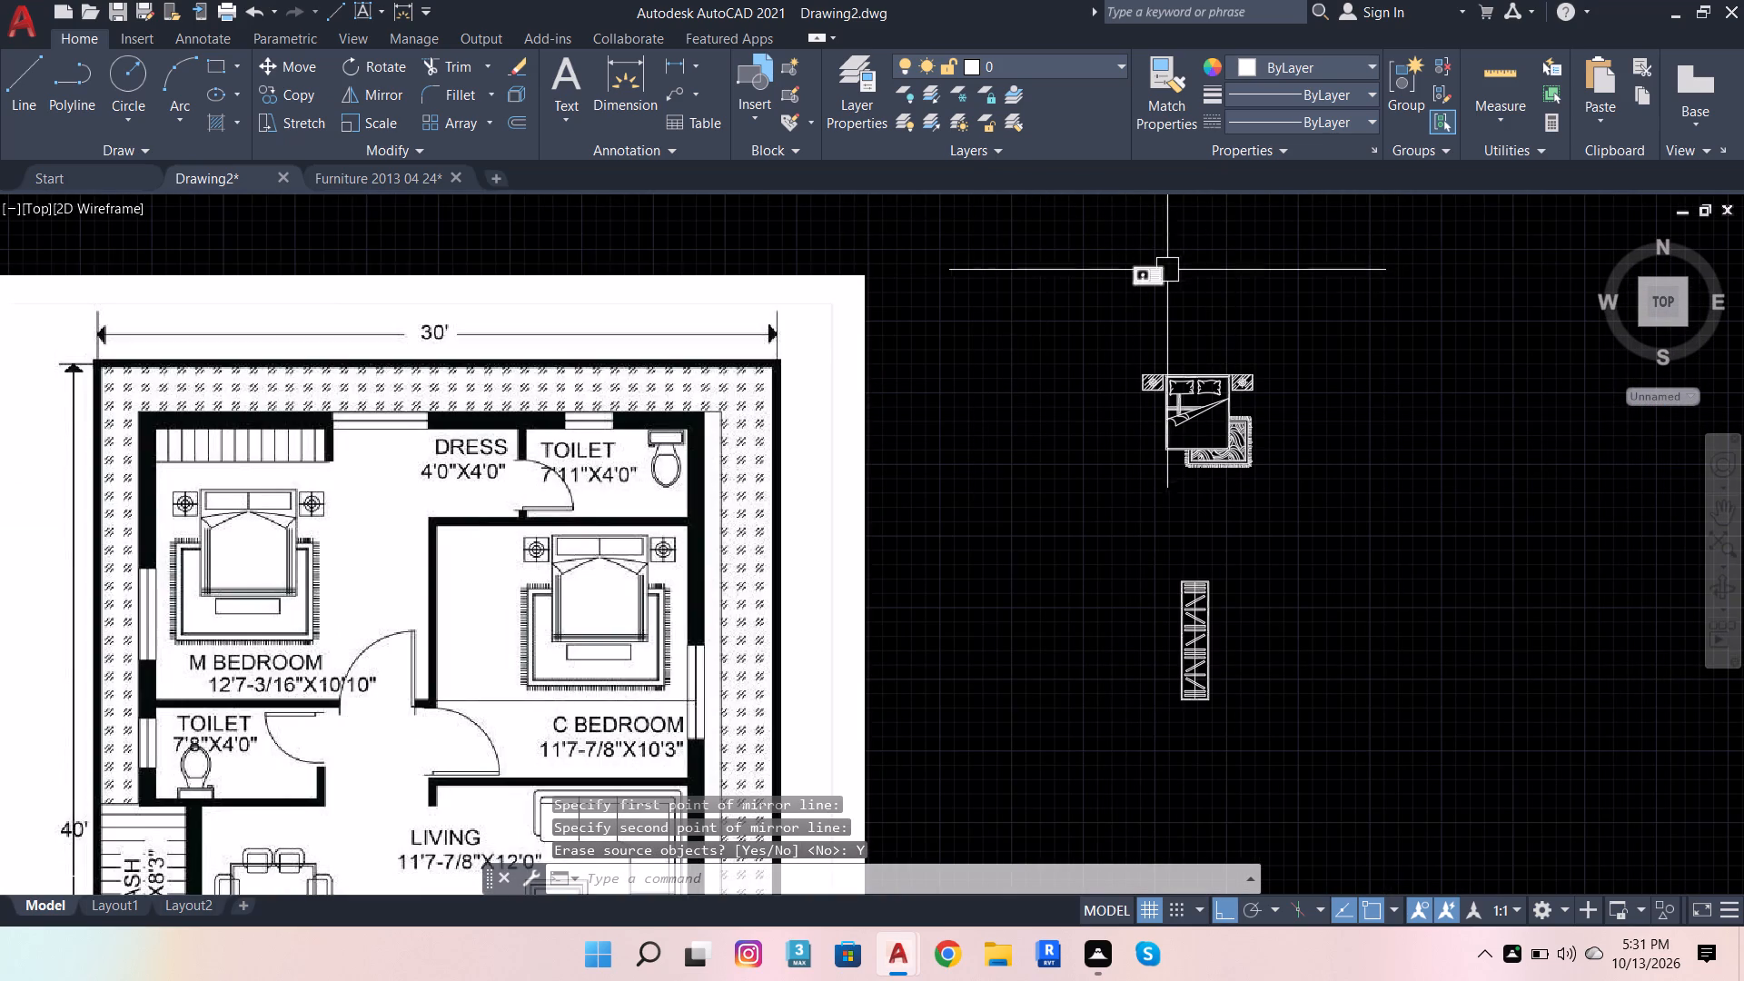
scroll(1191, 357, up, 1)
scroll(1334, 547, down, 4)
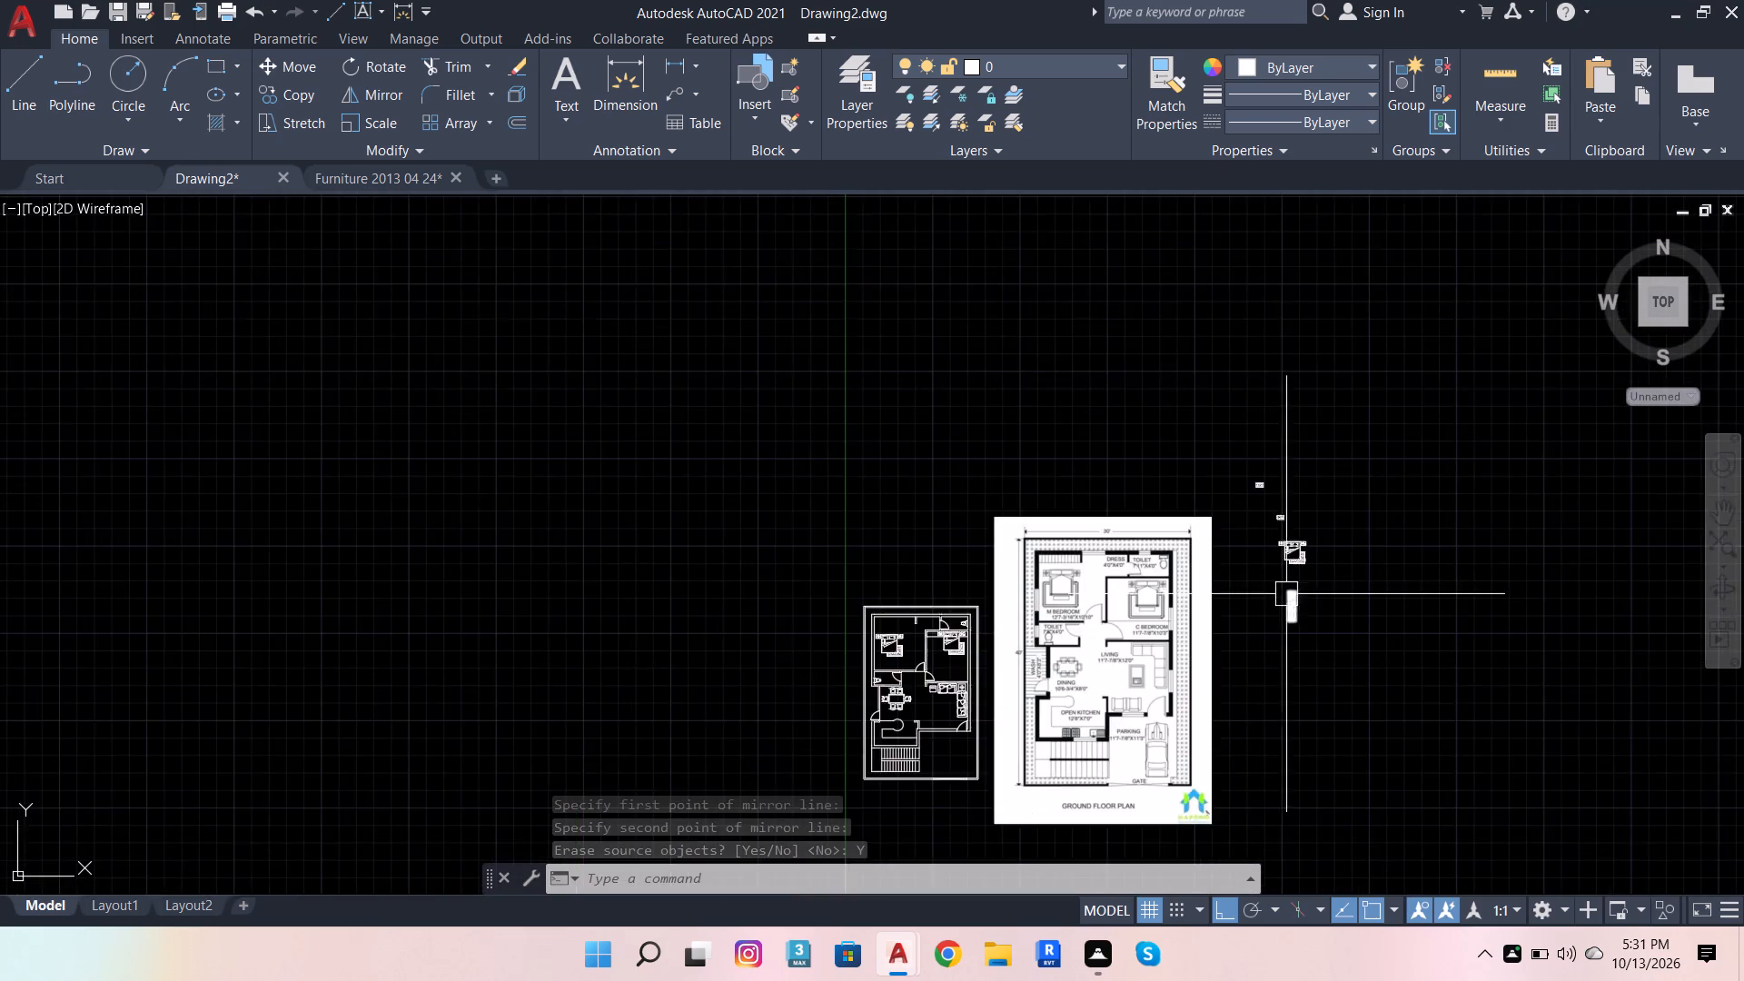
scroll(1284, 595, down, 1)
scroll(1282, 560, up, 4)
scroll(1107, 210, up, 2)
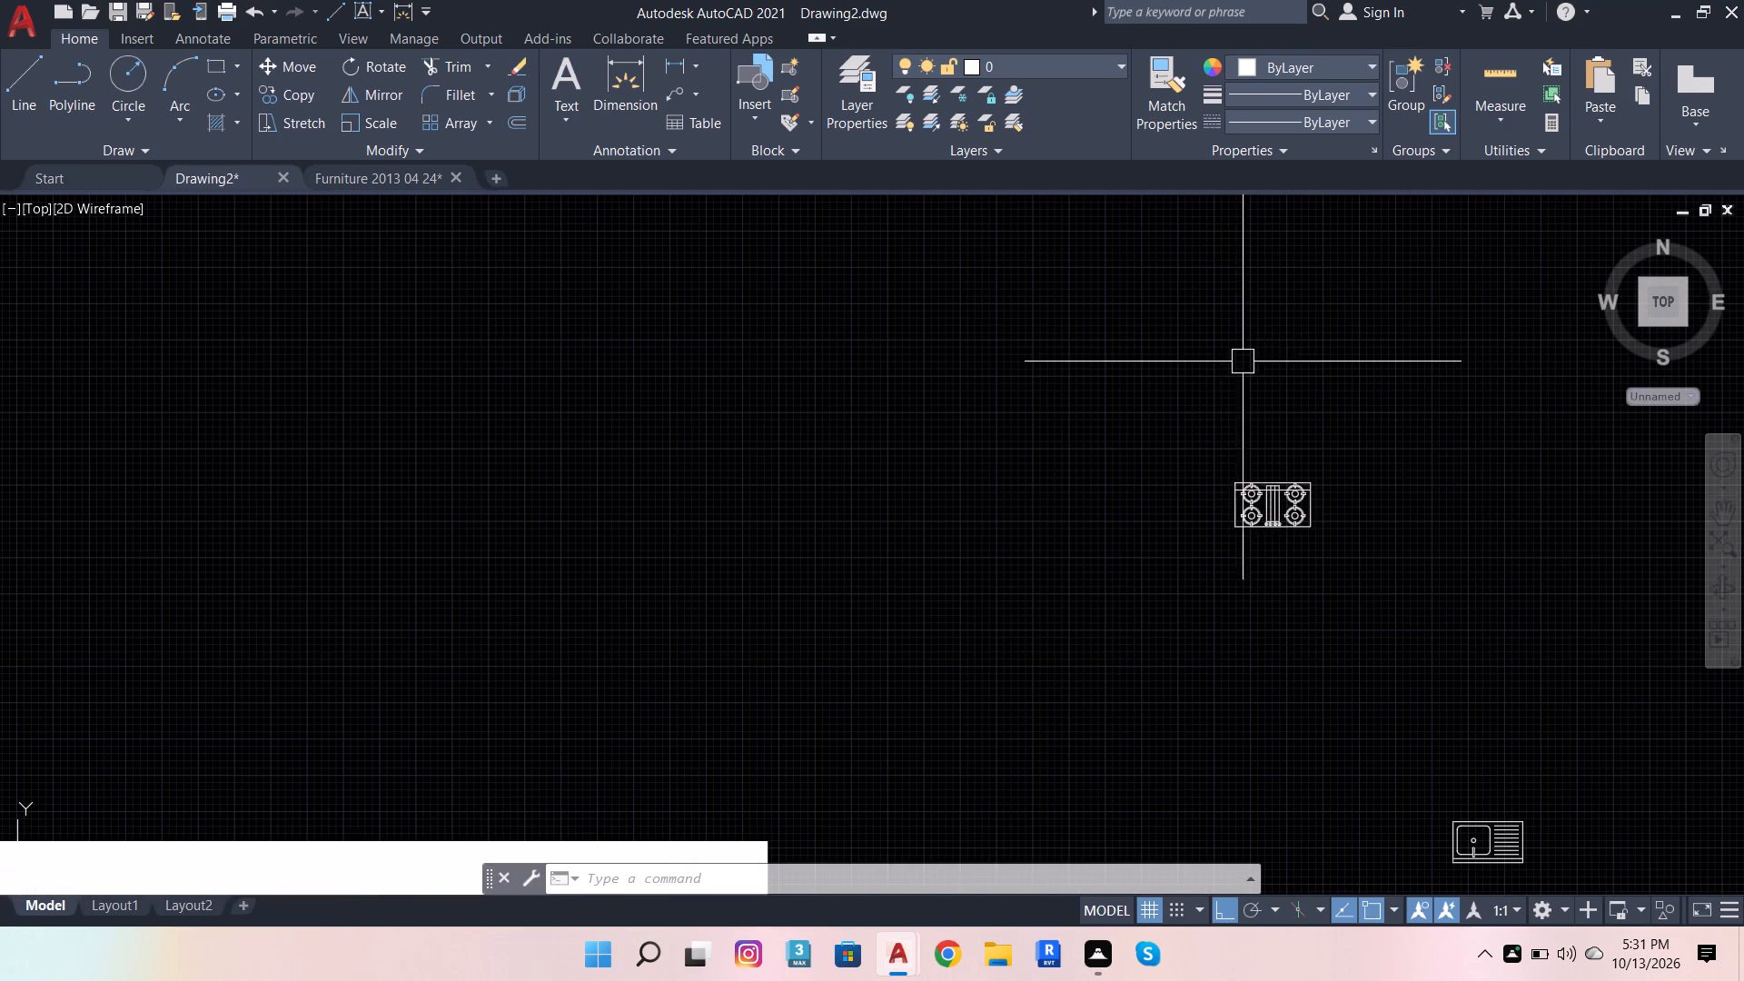
click(1311, 482)
click(1337, 418)
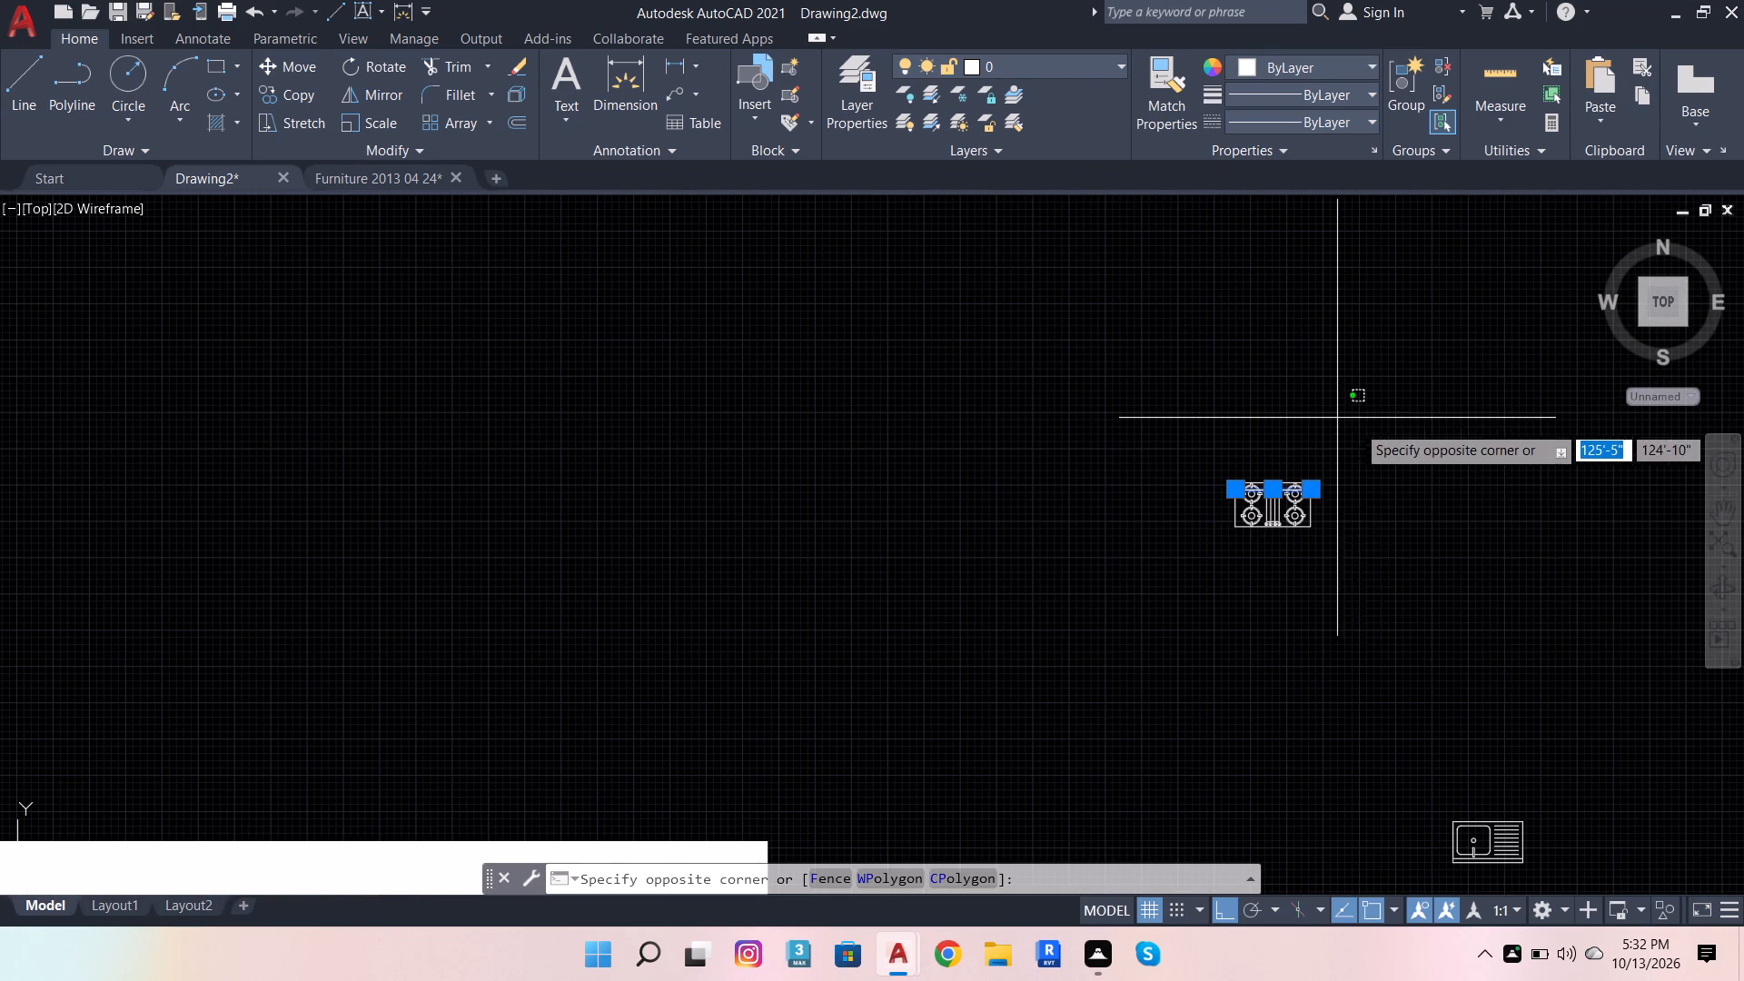
key(Delete)
key(Delete)
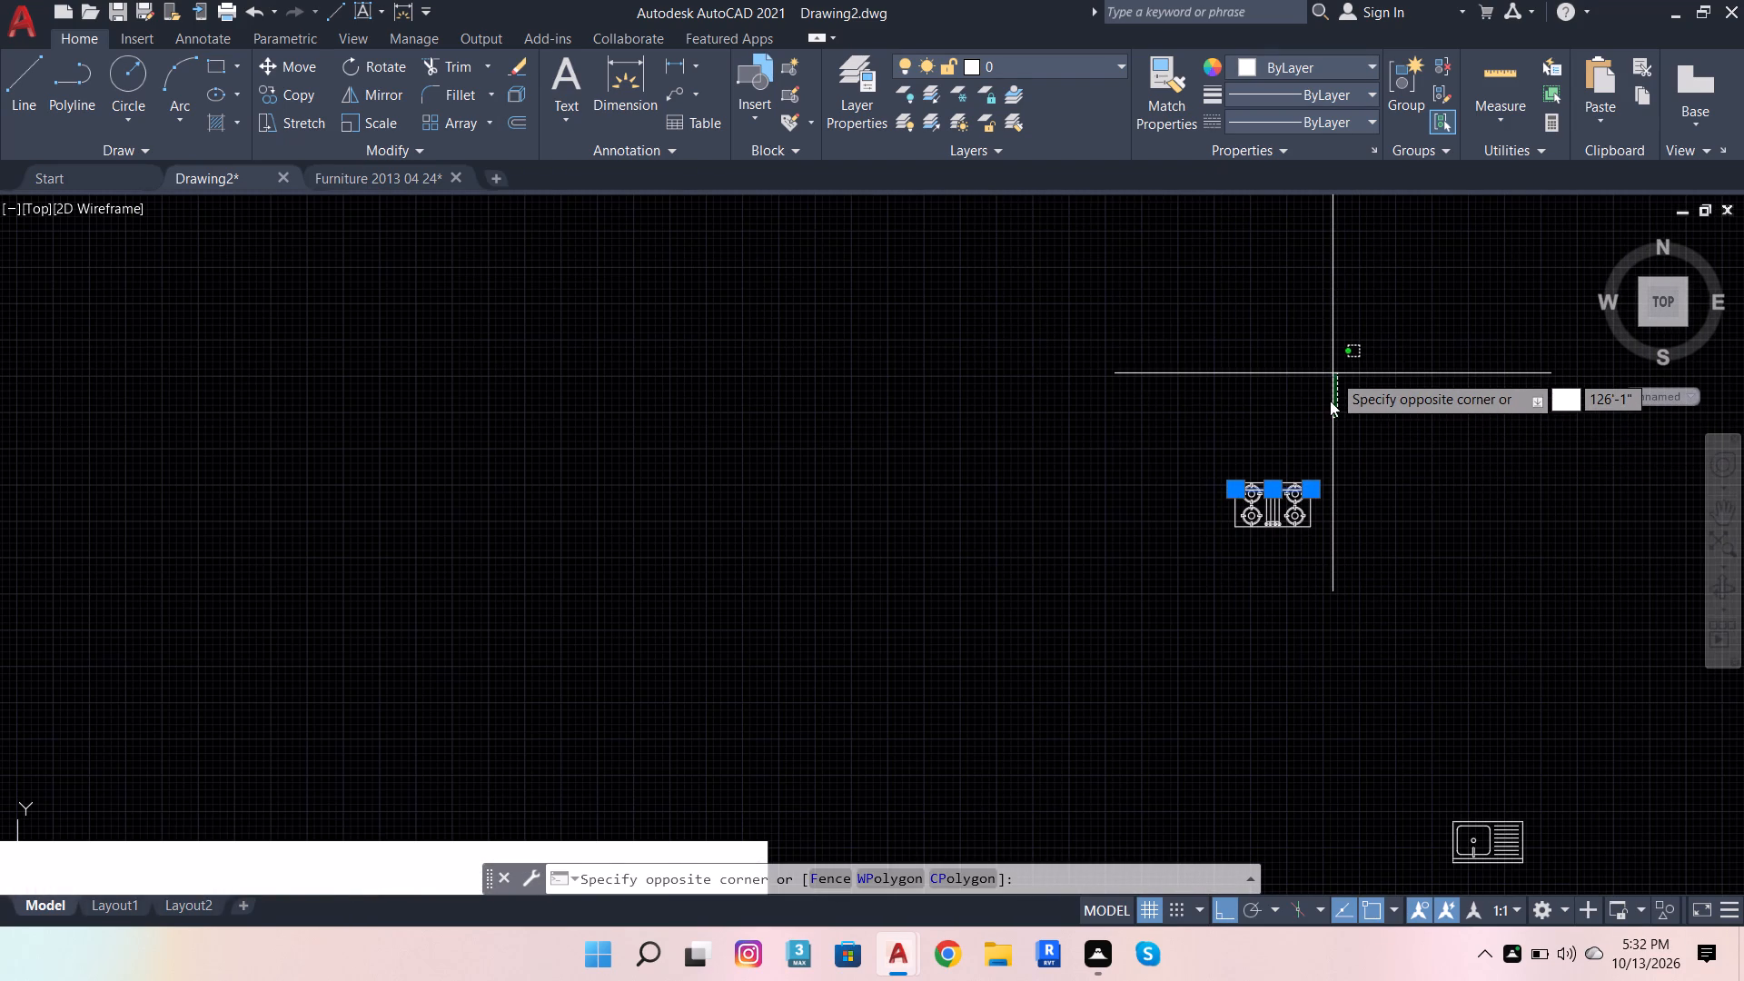
key(Escape)
key(Delete)
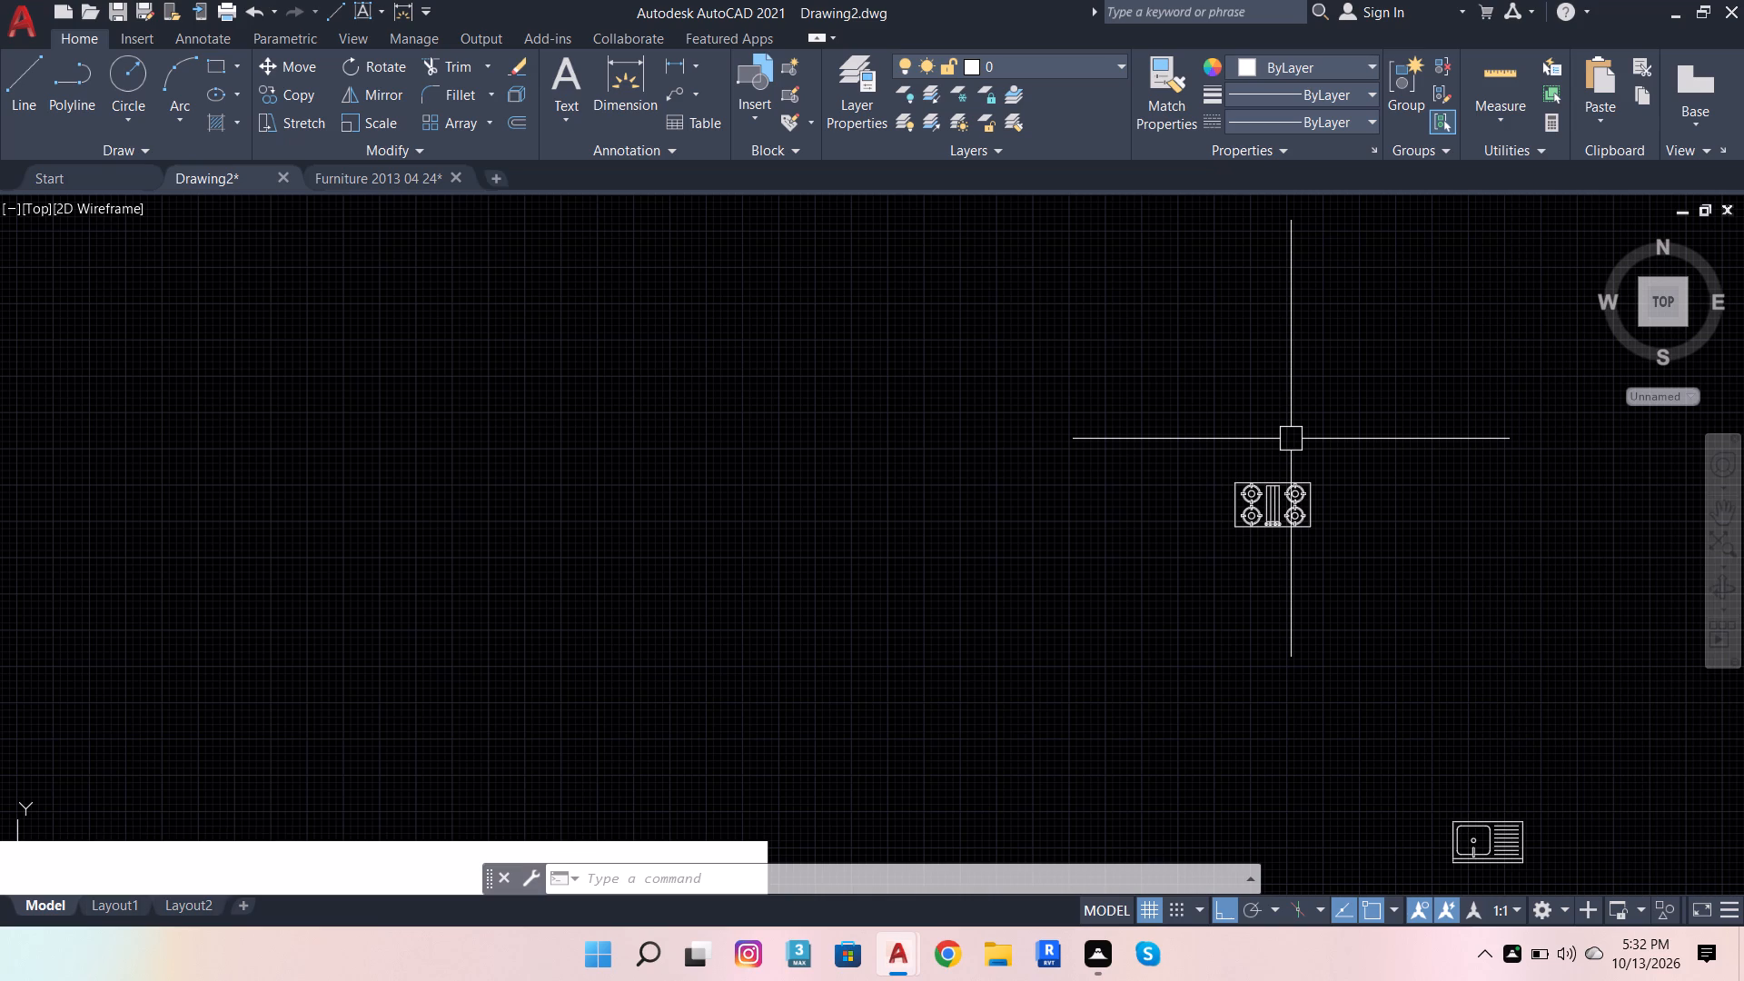
Mirror the four-burner stove block across a horizontal line through its bottom edge, erasing the source object.
click(1259, 473)
scroll(1277, 491, up, 3)
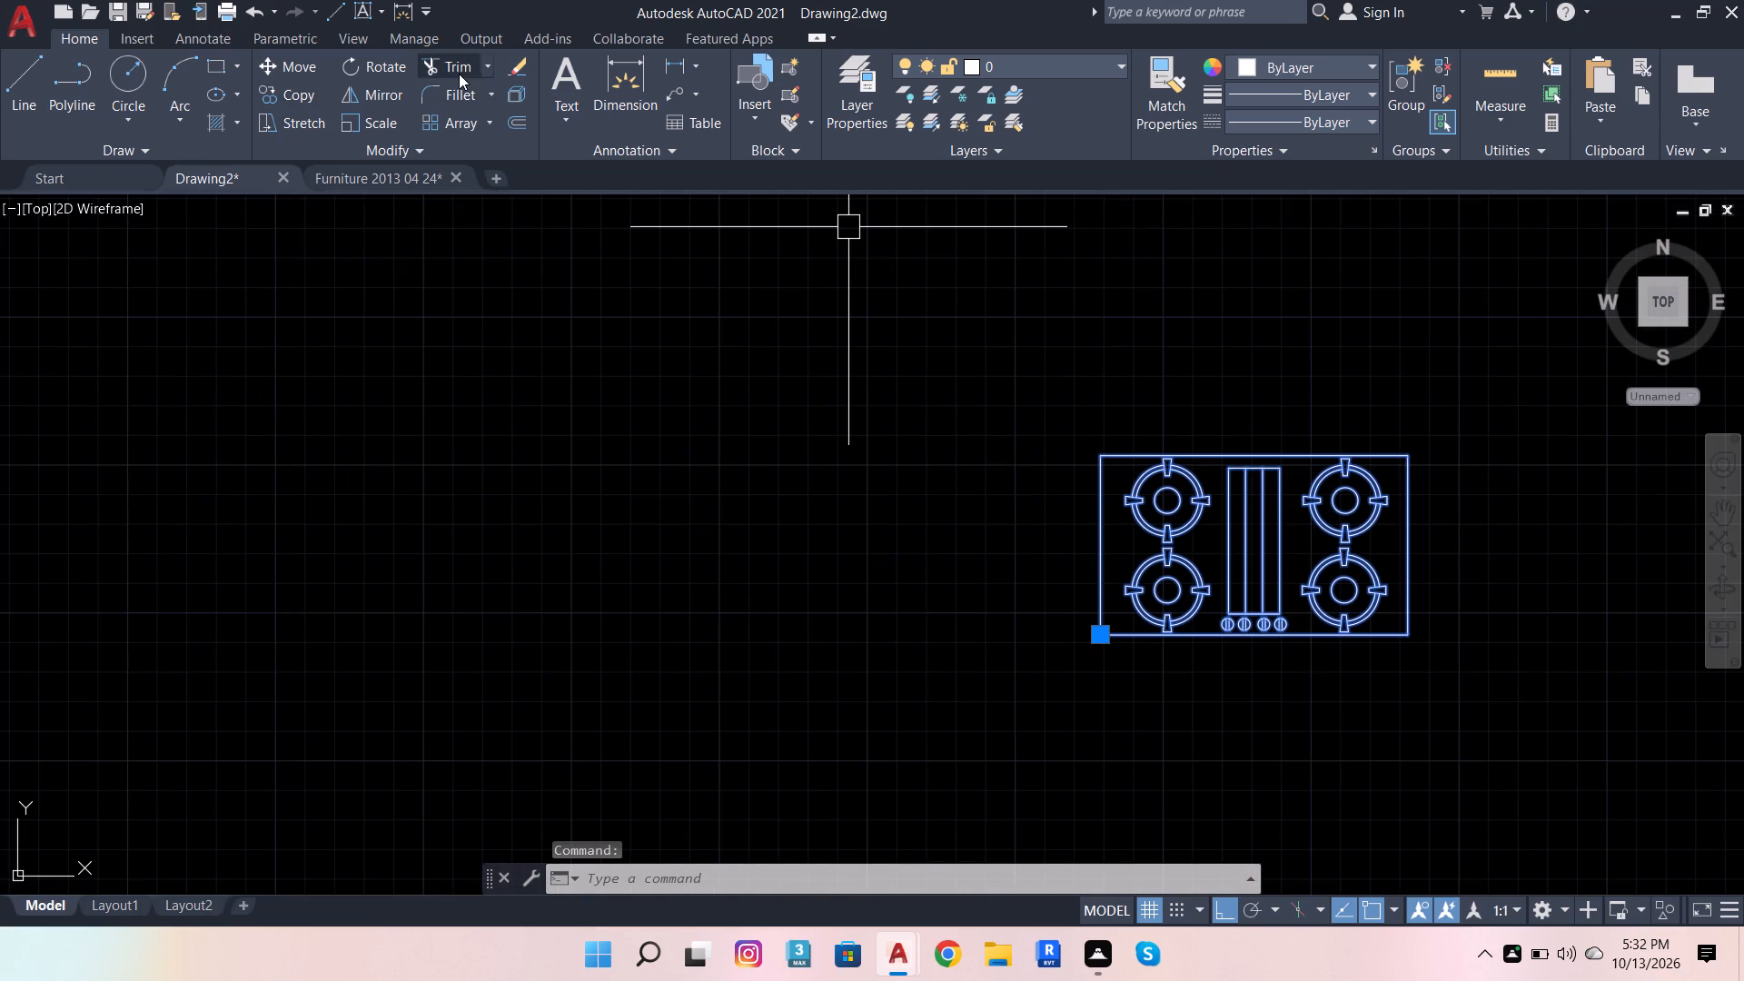
click(388, 95)
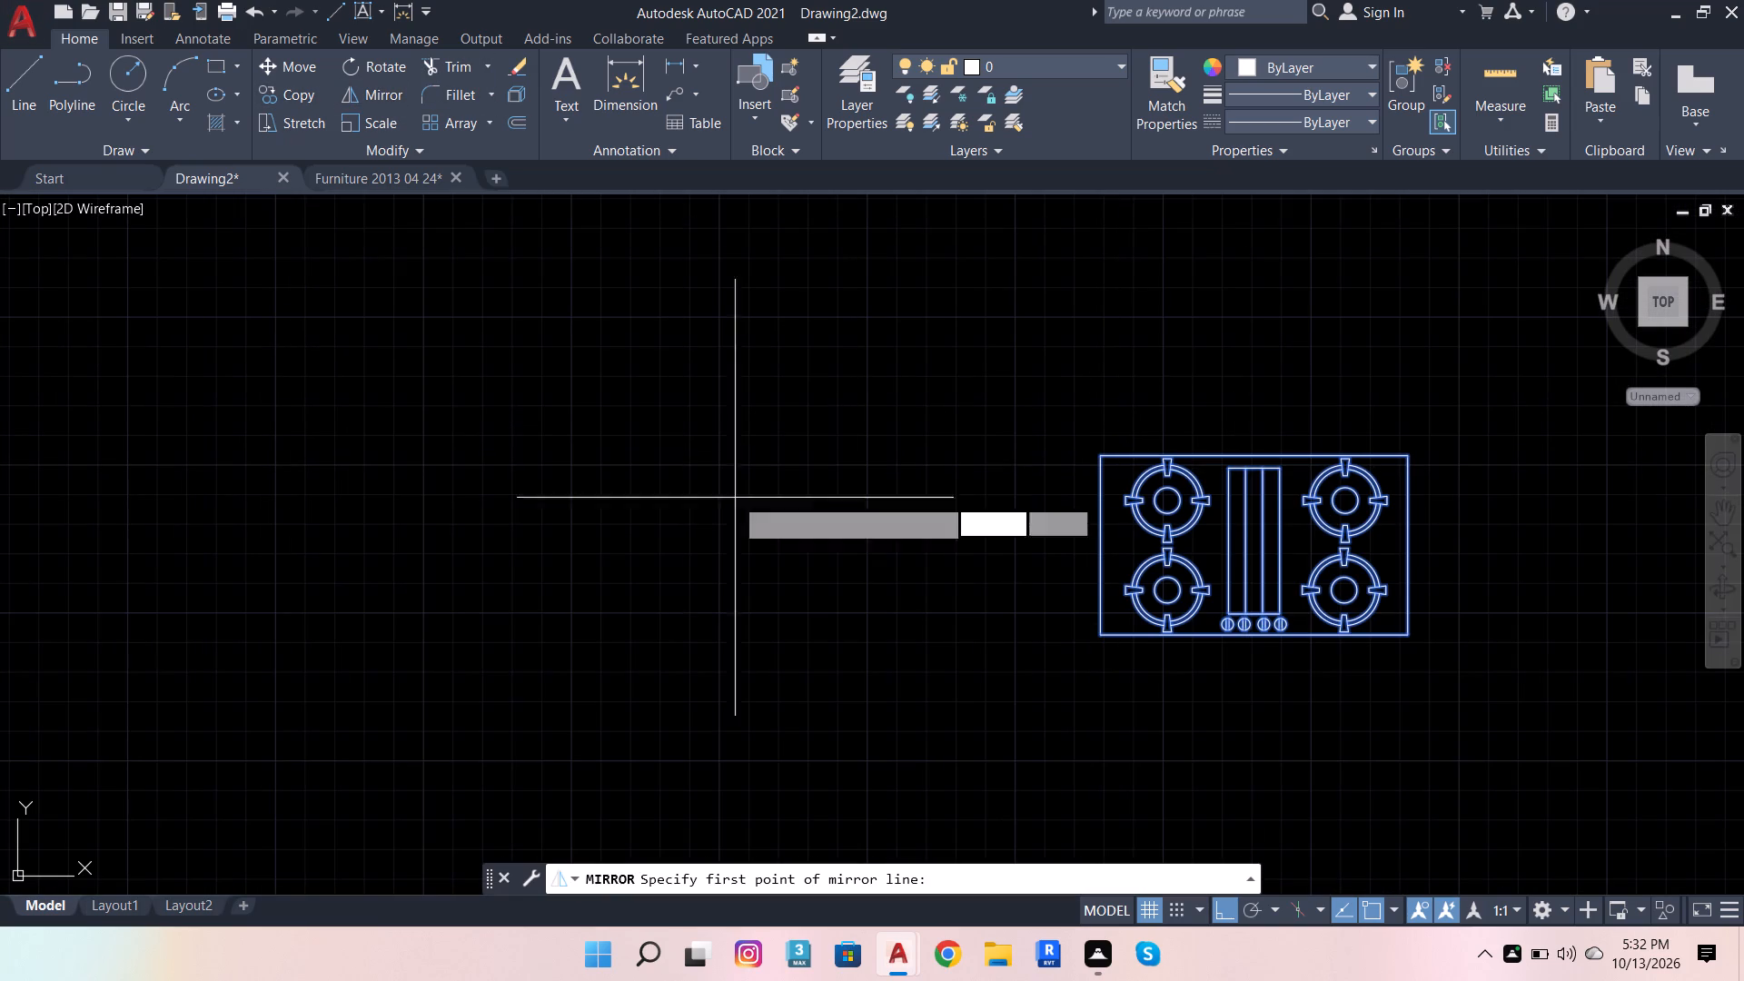
click(1105, 634)
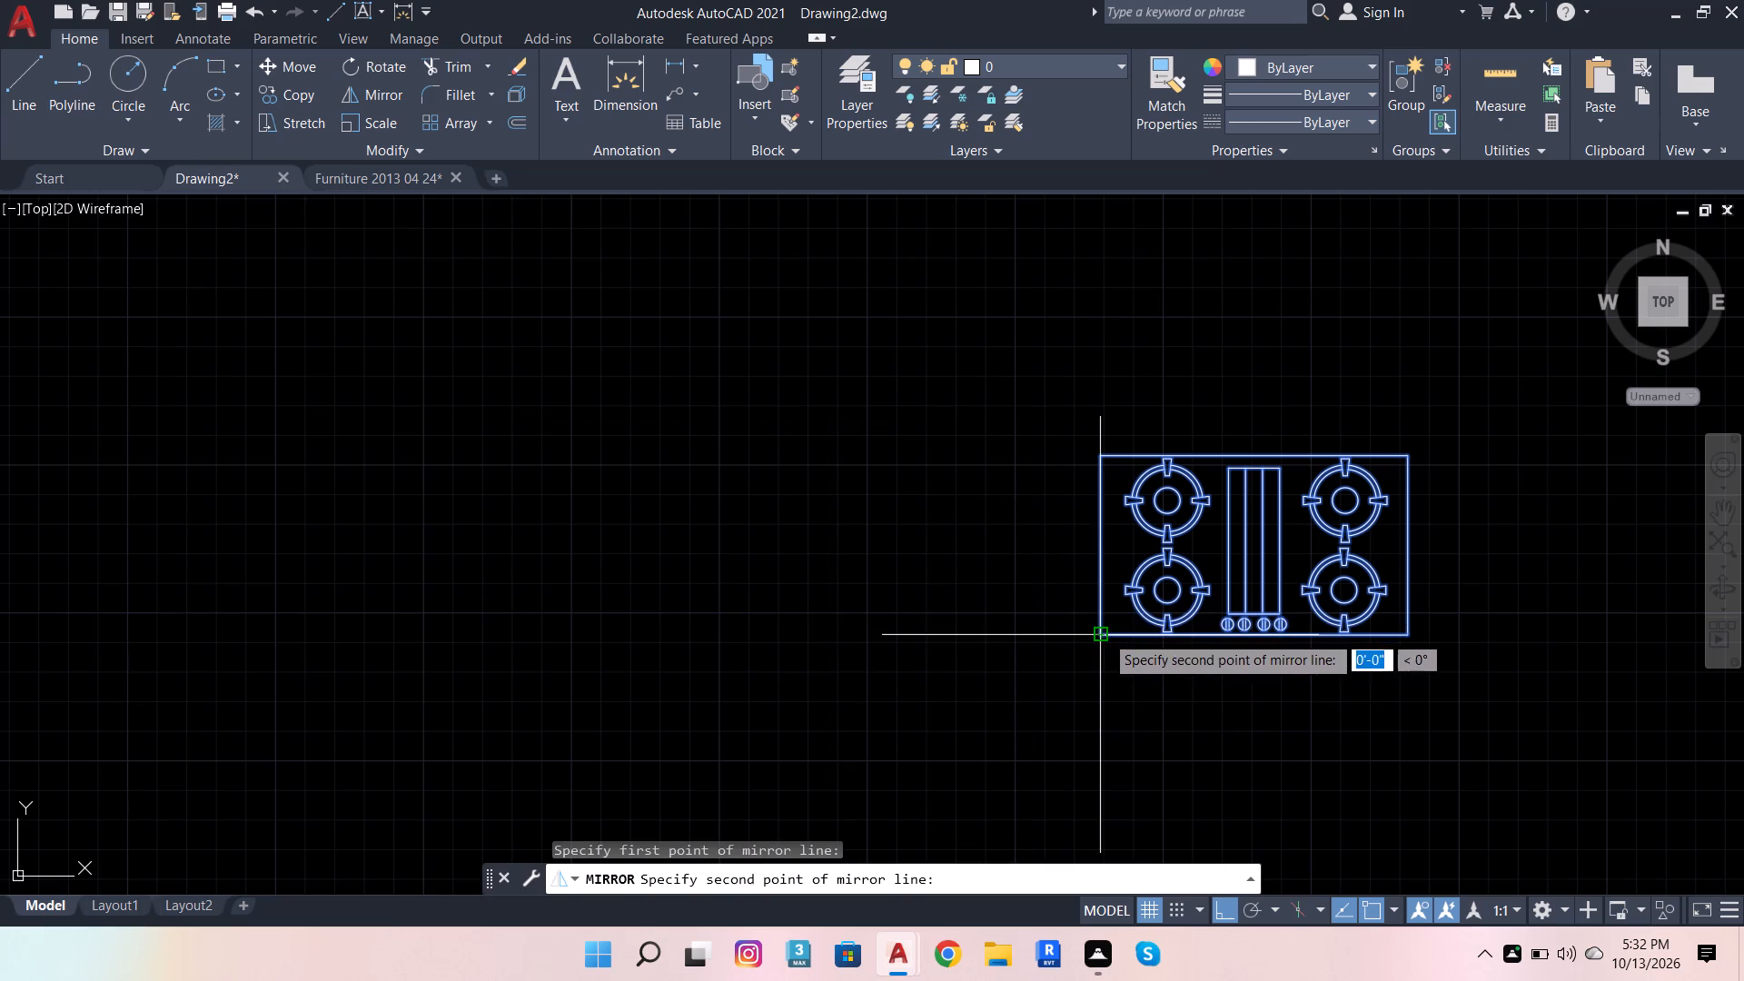
click(962, 679)
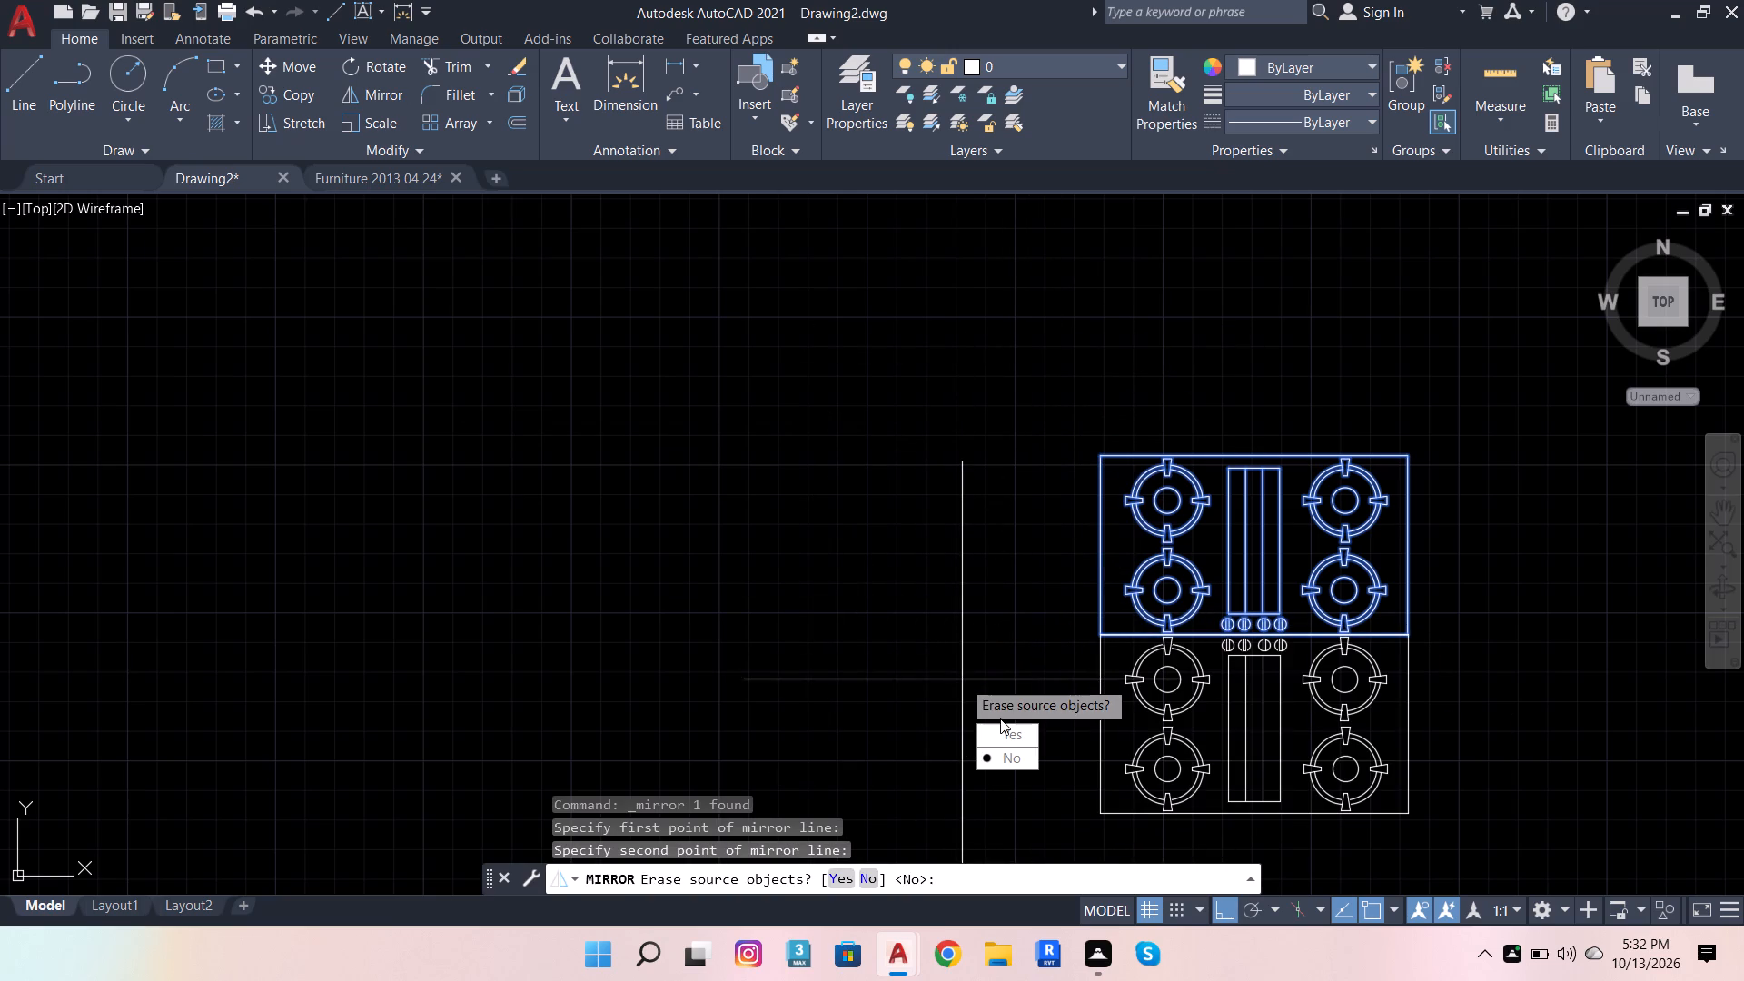
click(1000, 718)
drag(1013, 724, 967, 673)
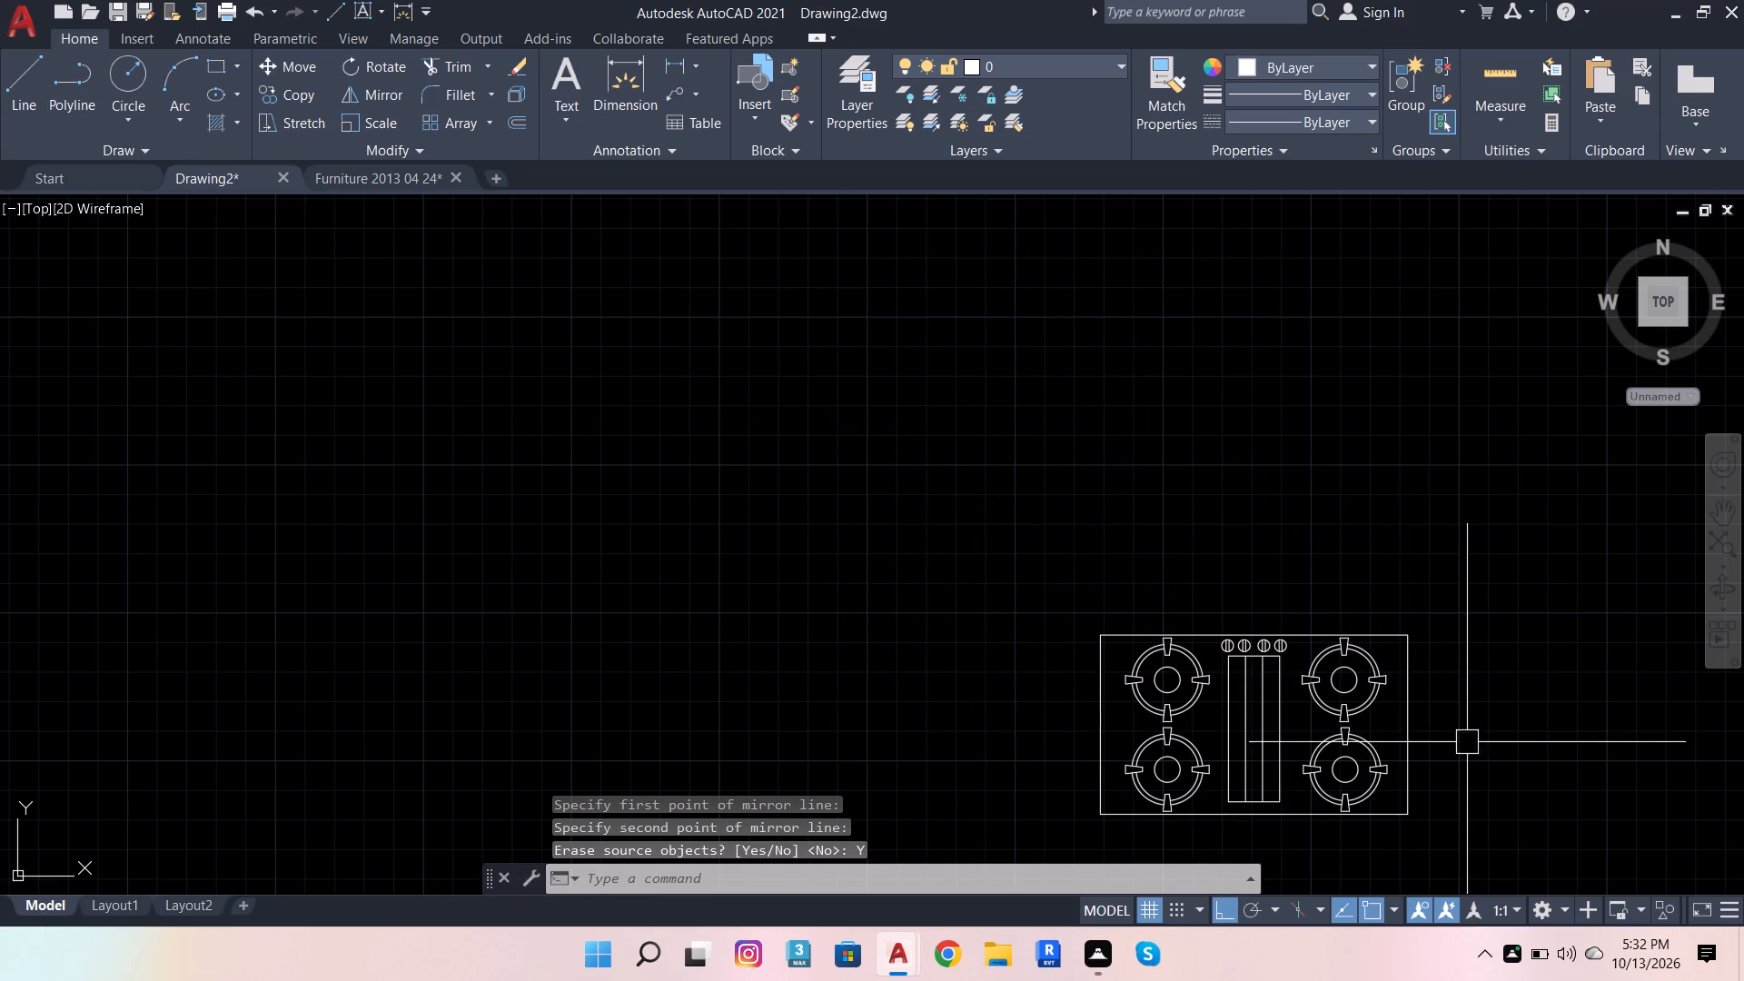
Draw a 2'8" horizontal spacing line leftward from the bottom-left corner of the kitchen sink block outside the plan.
click(1397, 700)
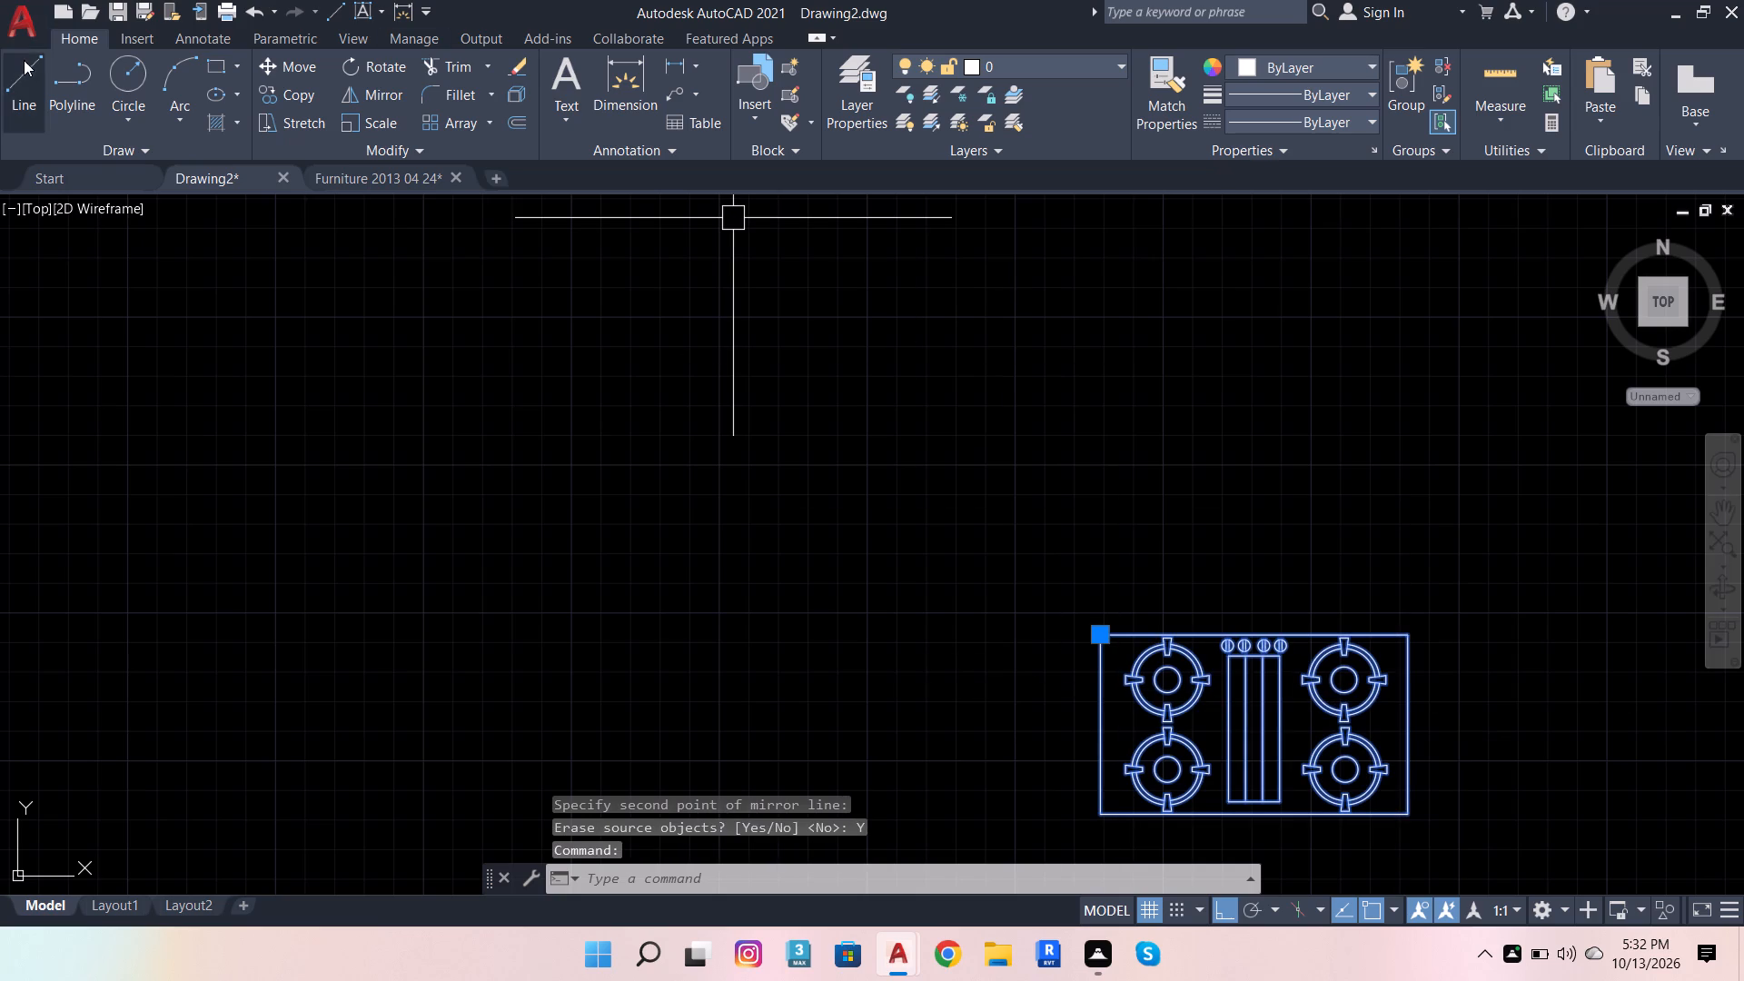
drag(30, 73, 32, 83)
scroll(954, 474, down, 2)
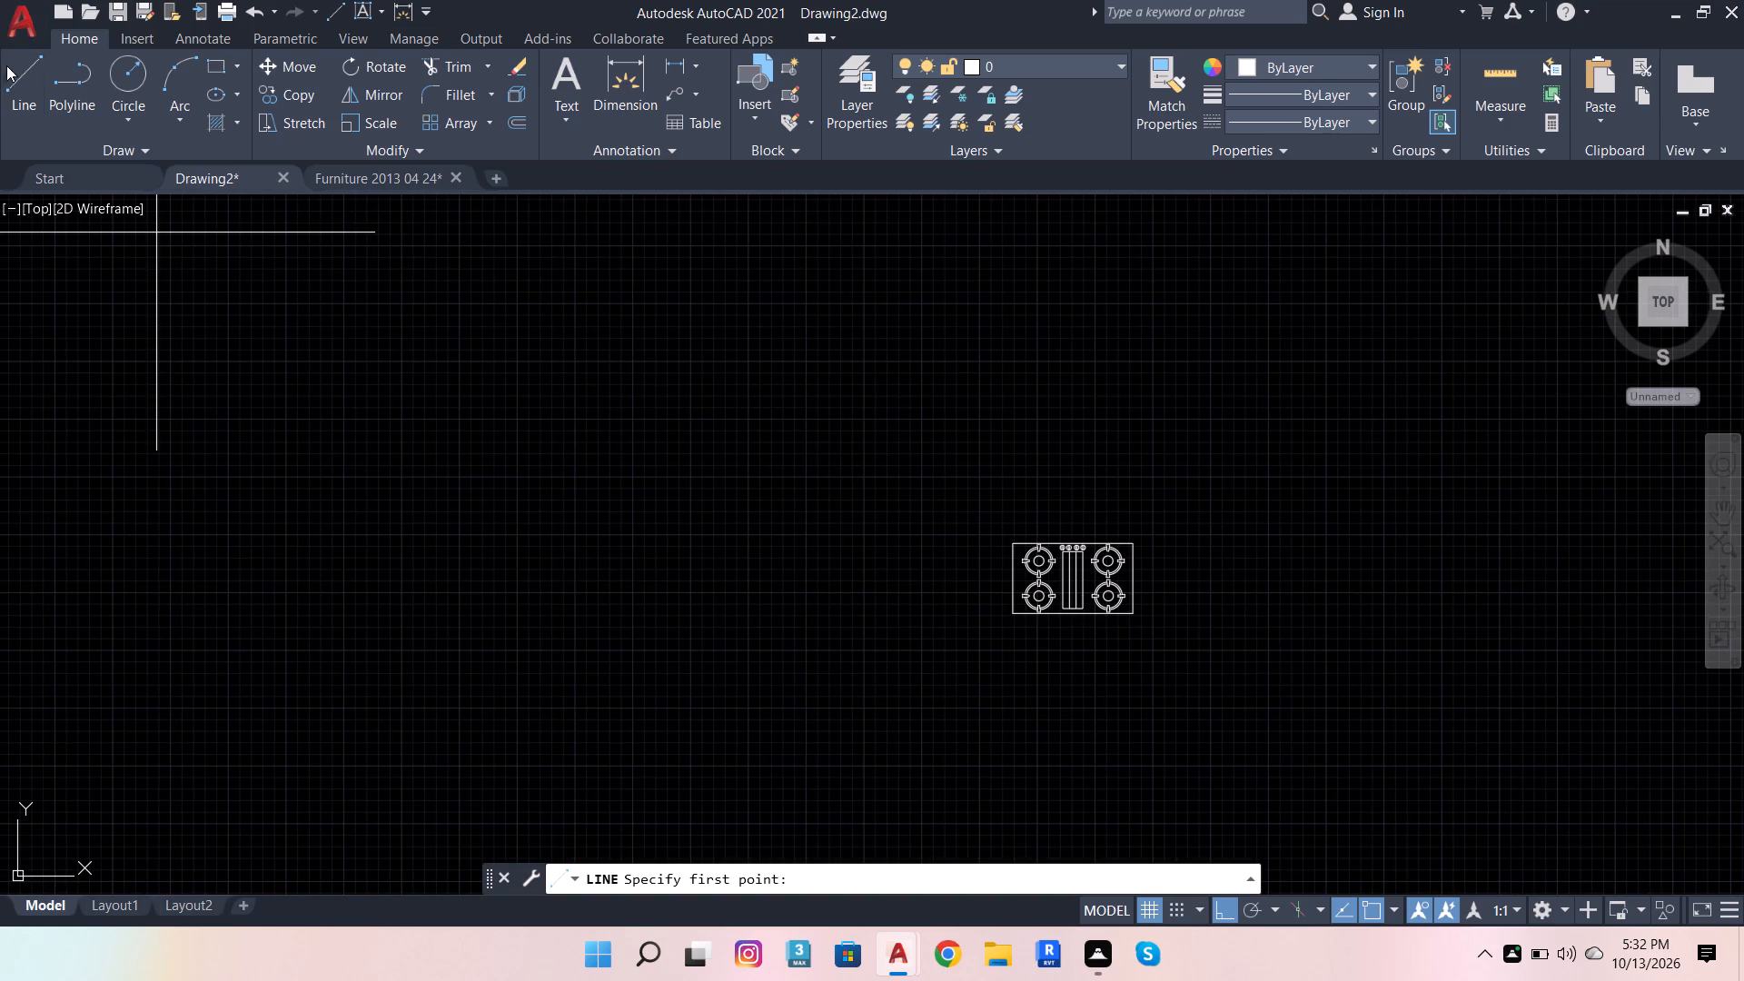
click(15, 66)
scroll(1164, 471, down, 3)
scroll(1349, 718, up, 2)
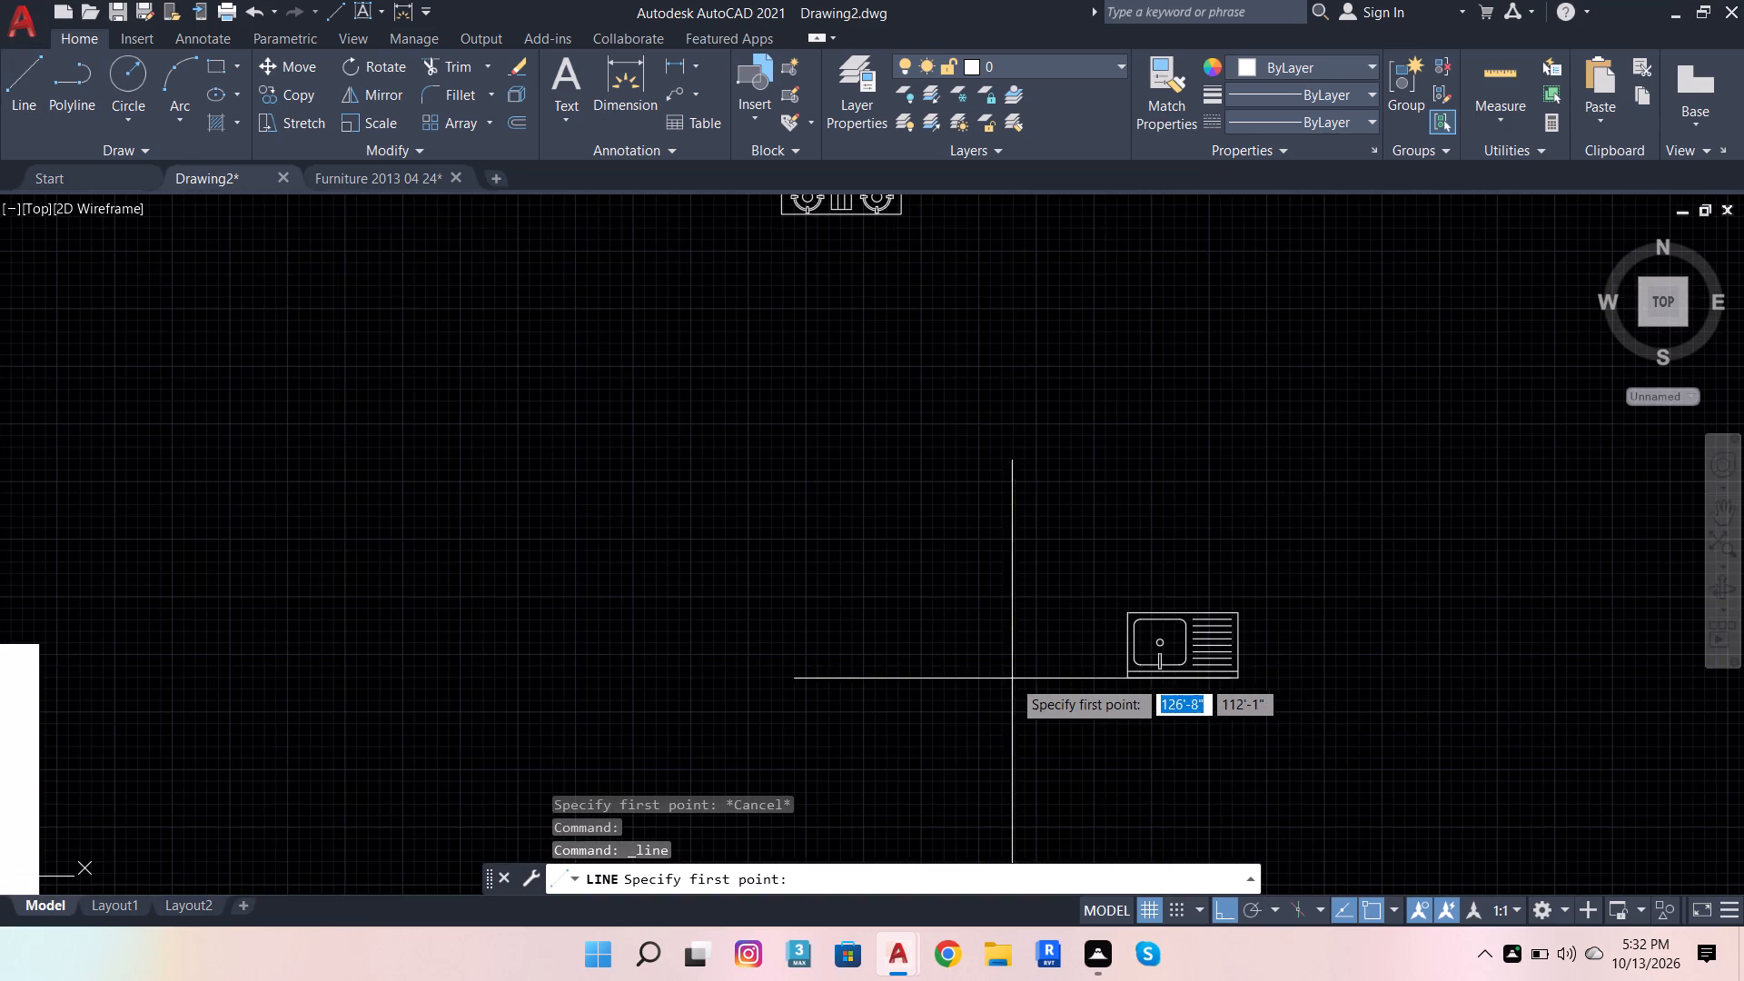
scroll(1033, 681, up, 2)
click(1261, 667)
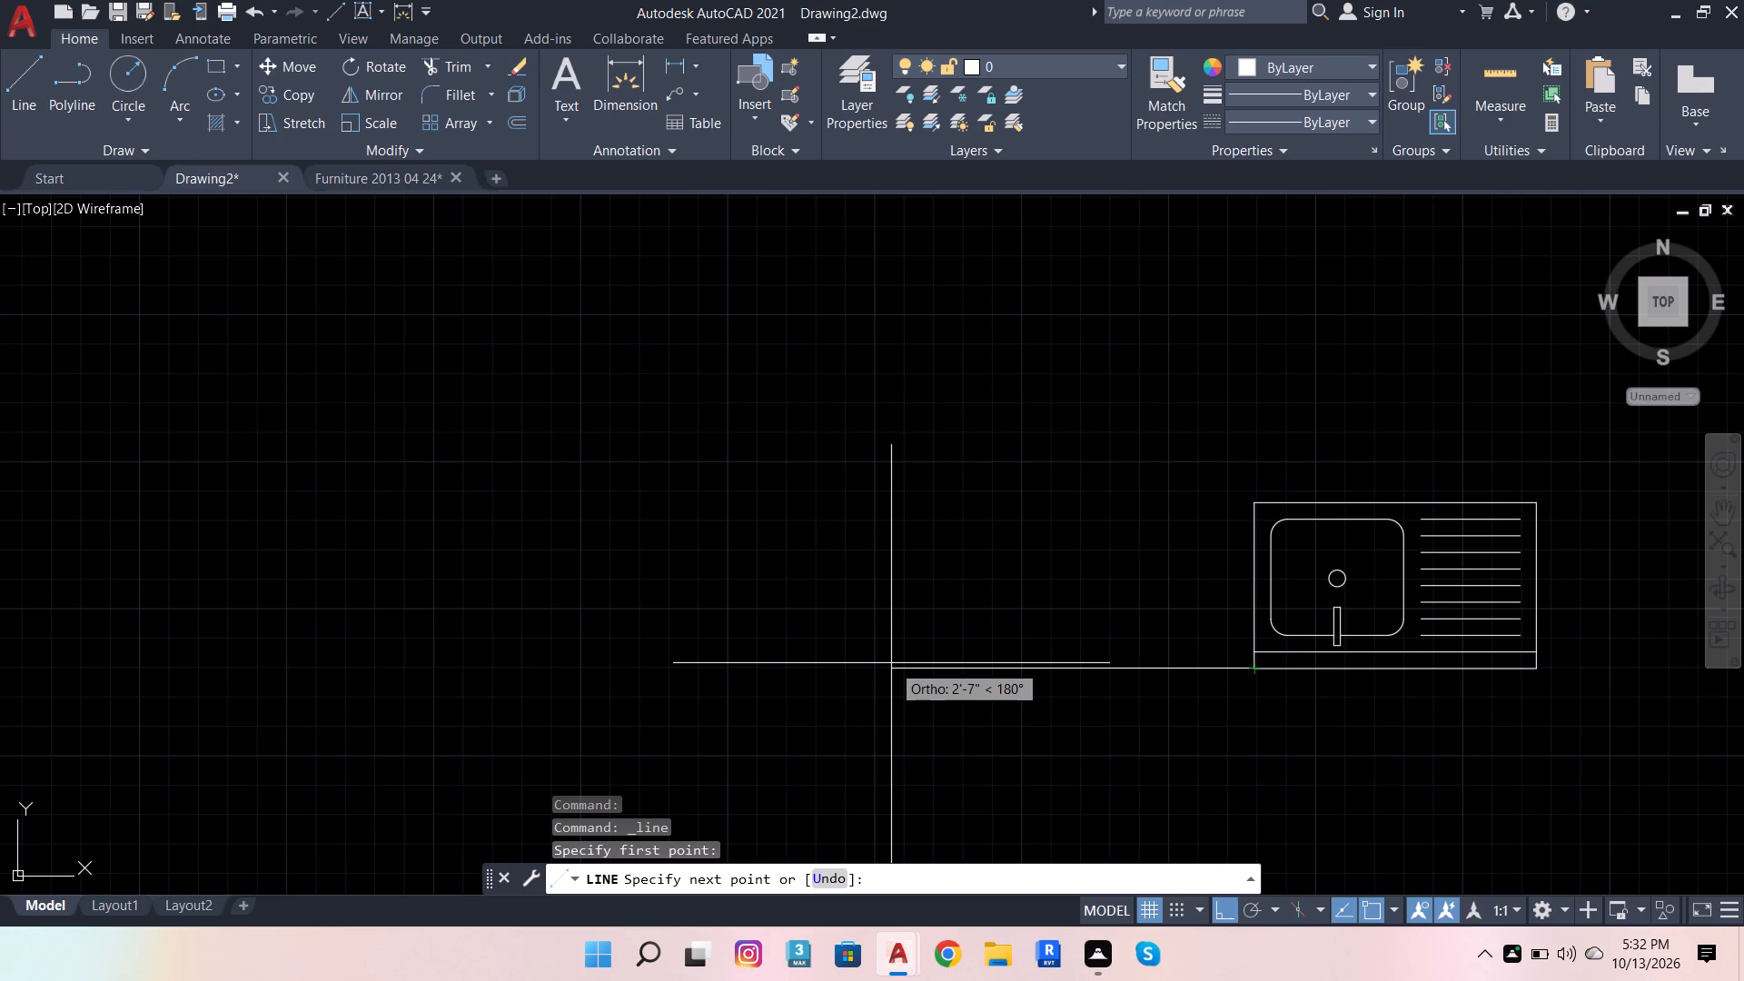
text(2'8)
key(Return)
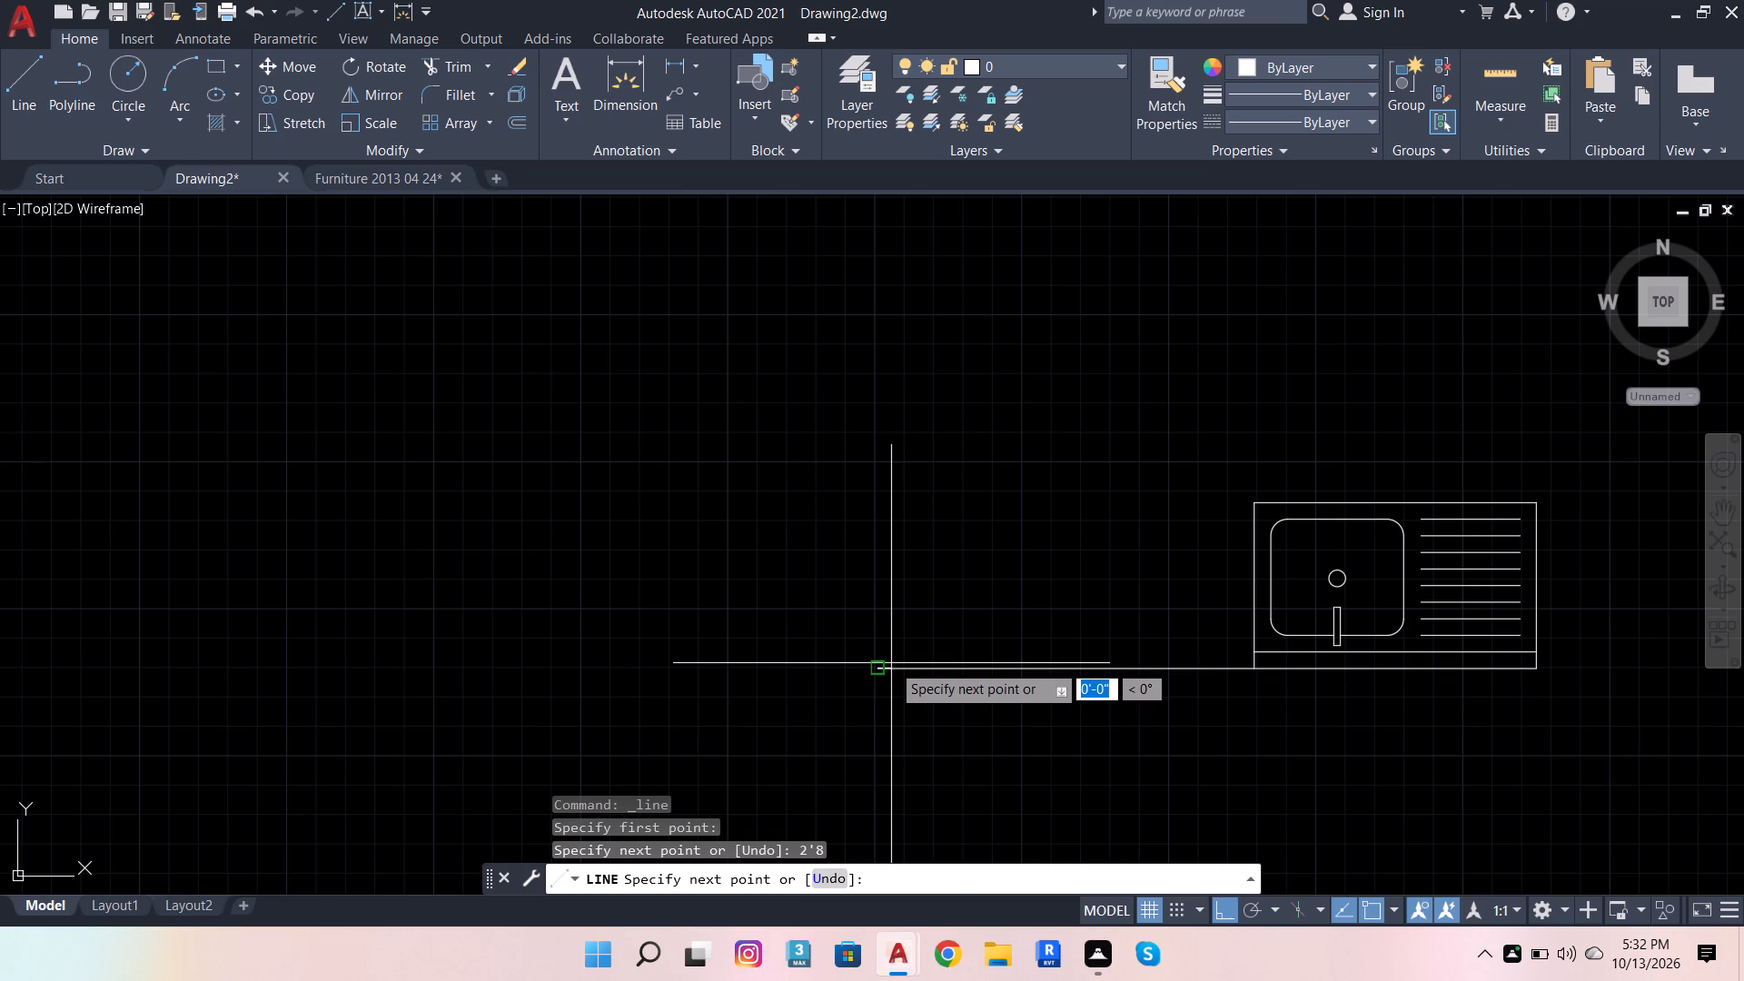
key(space)
scroll(1219, 602, down, 3)
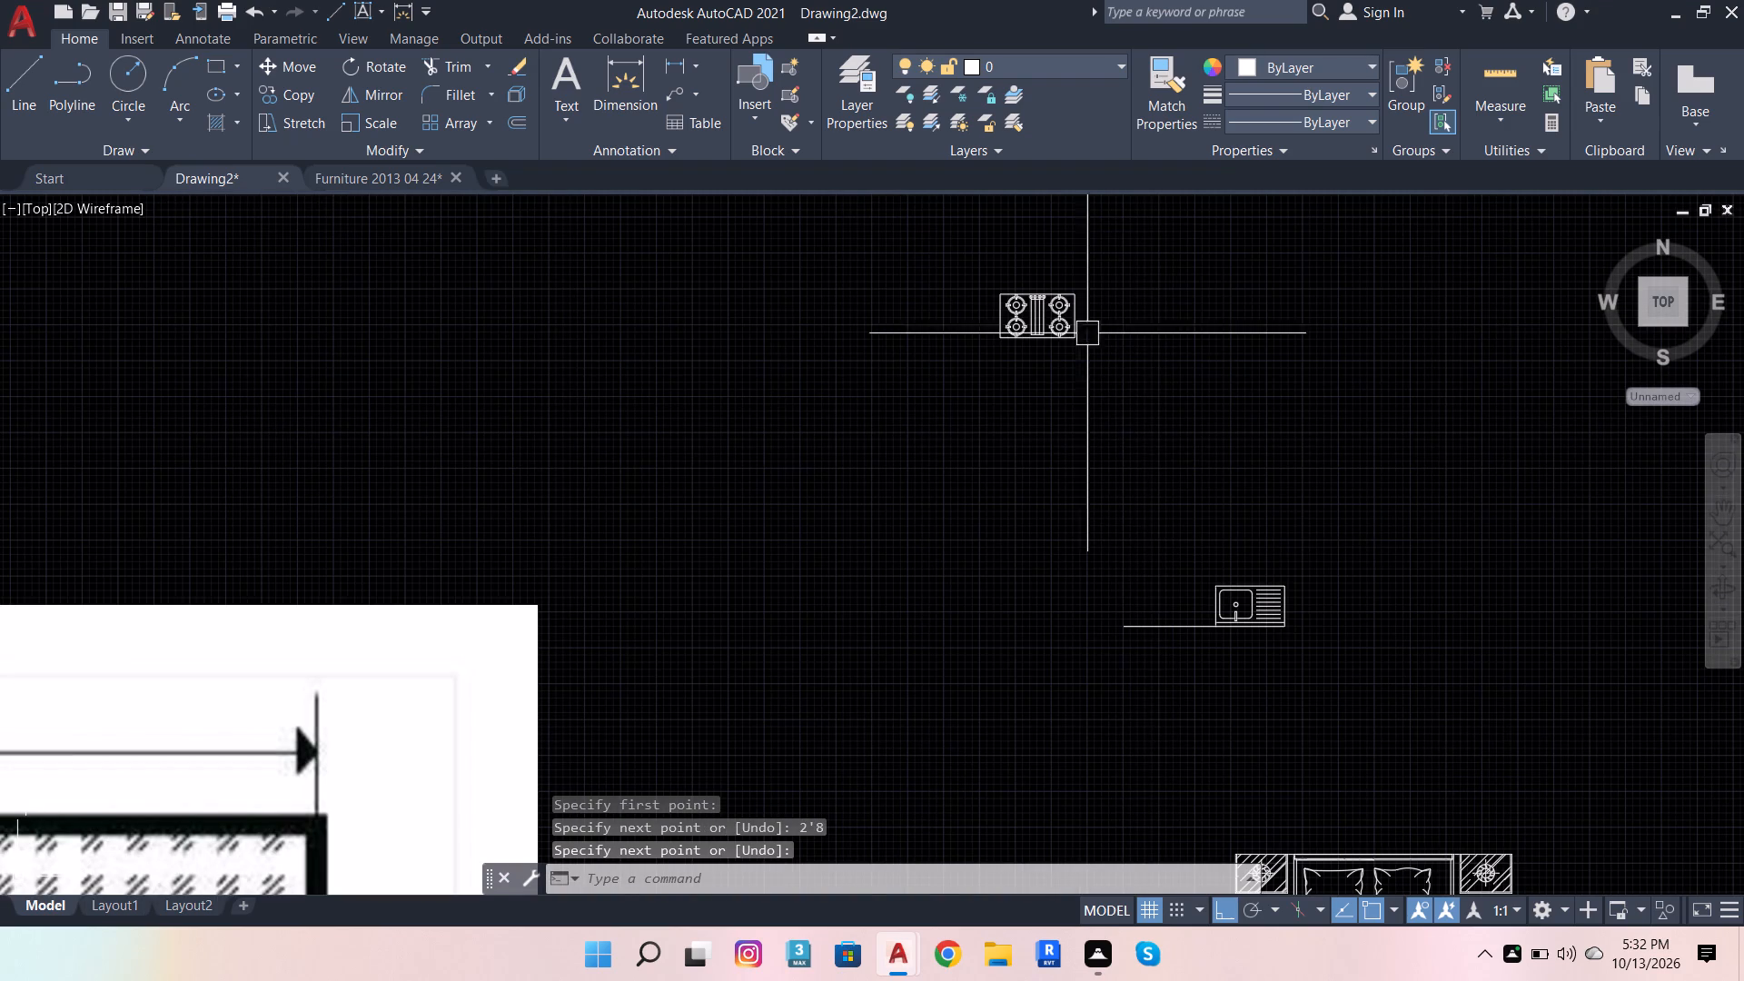
Move the stove block from its bottom-right corner to the free left end of the 2'8" spacing line.
click(1044, 299)
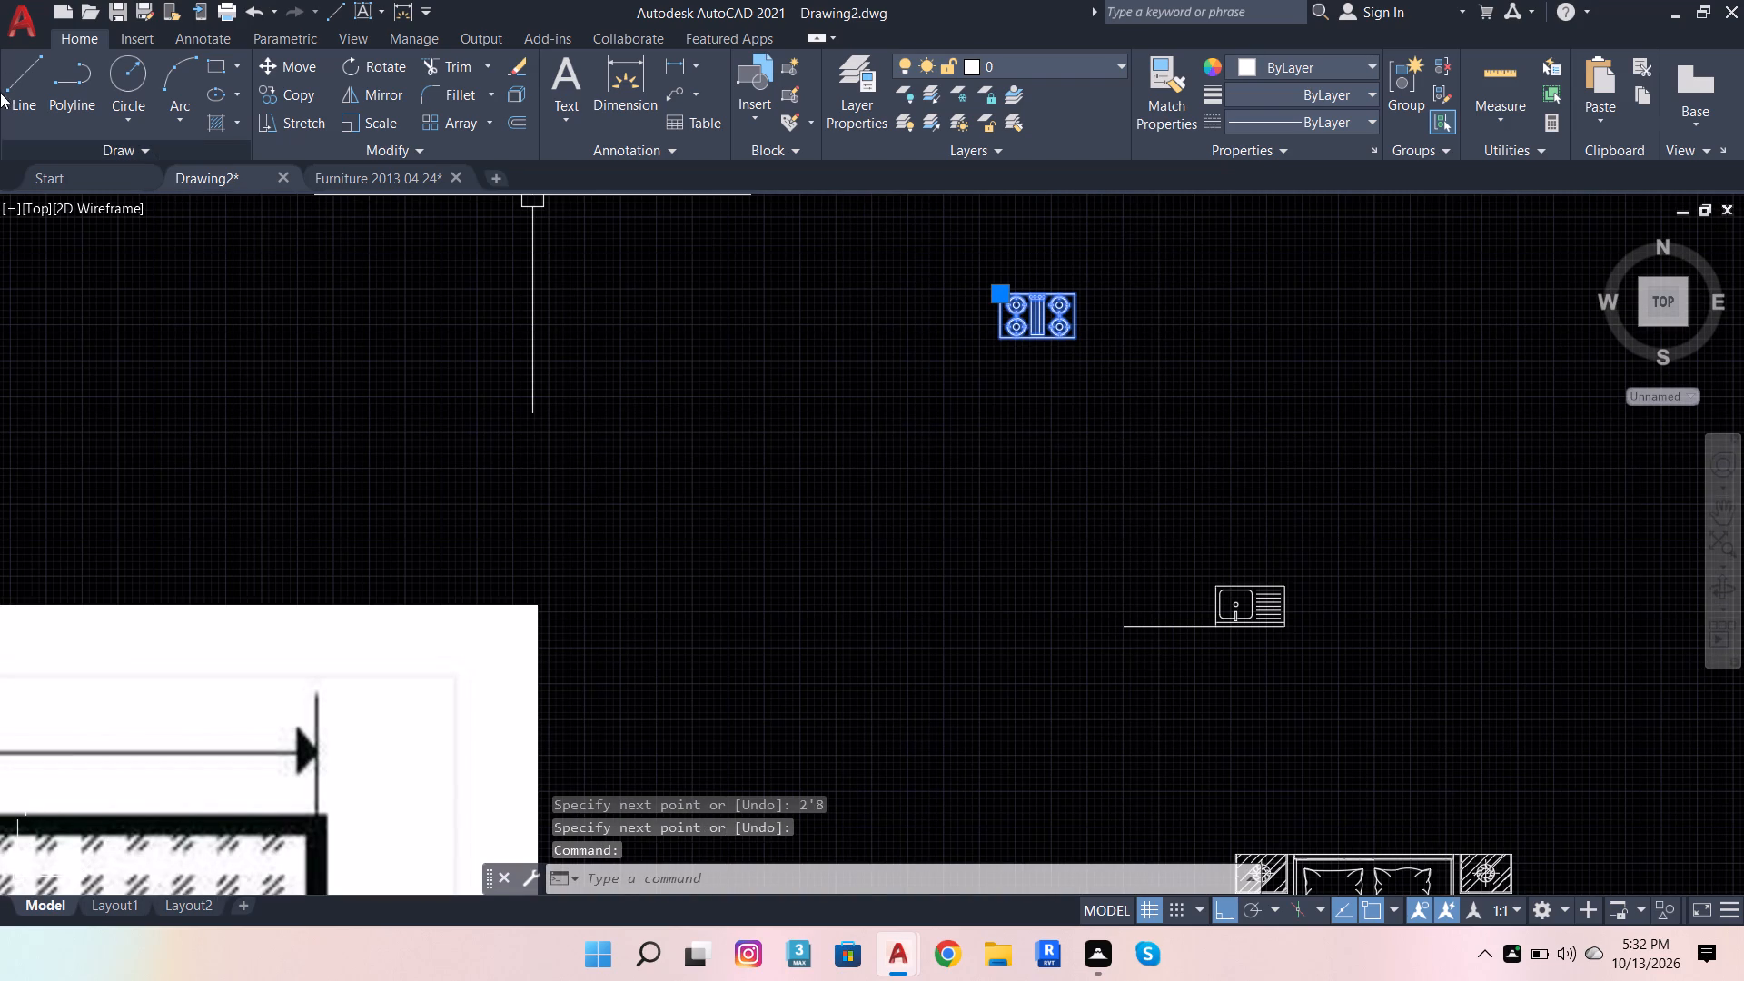
click(262, 58)
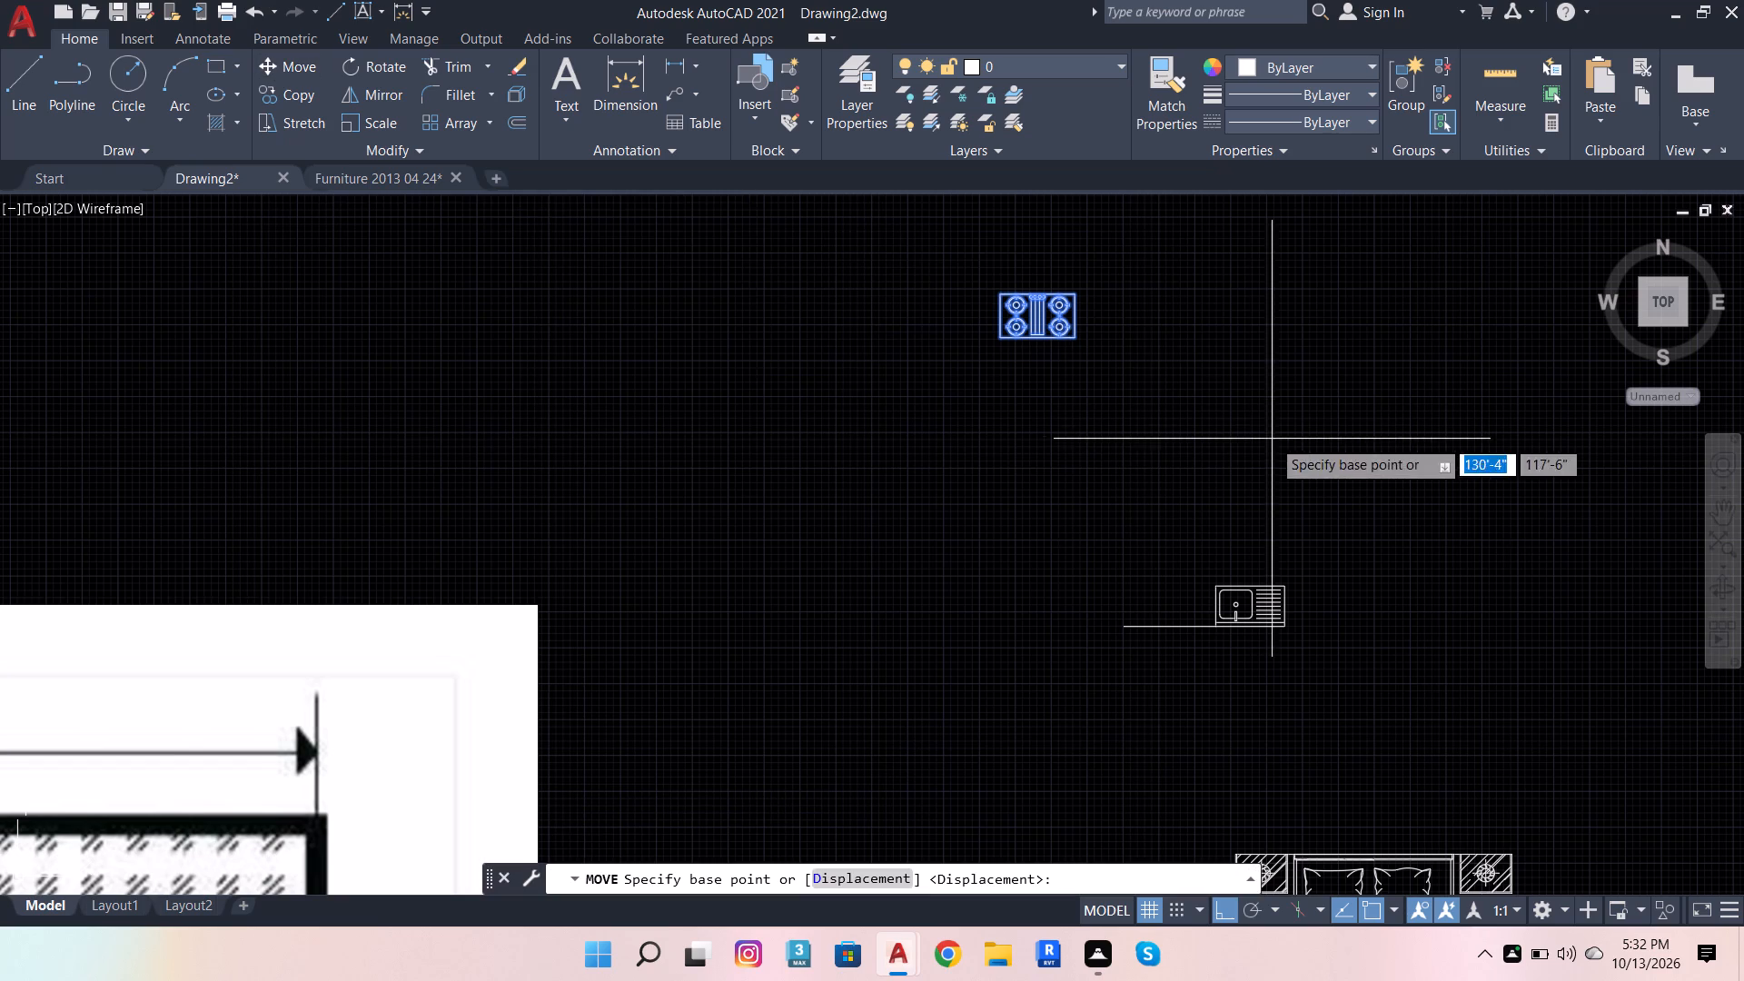
scroll(1095, 372, up, 2)
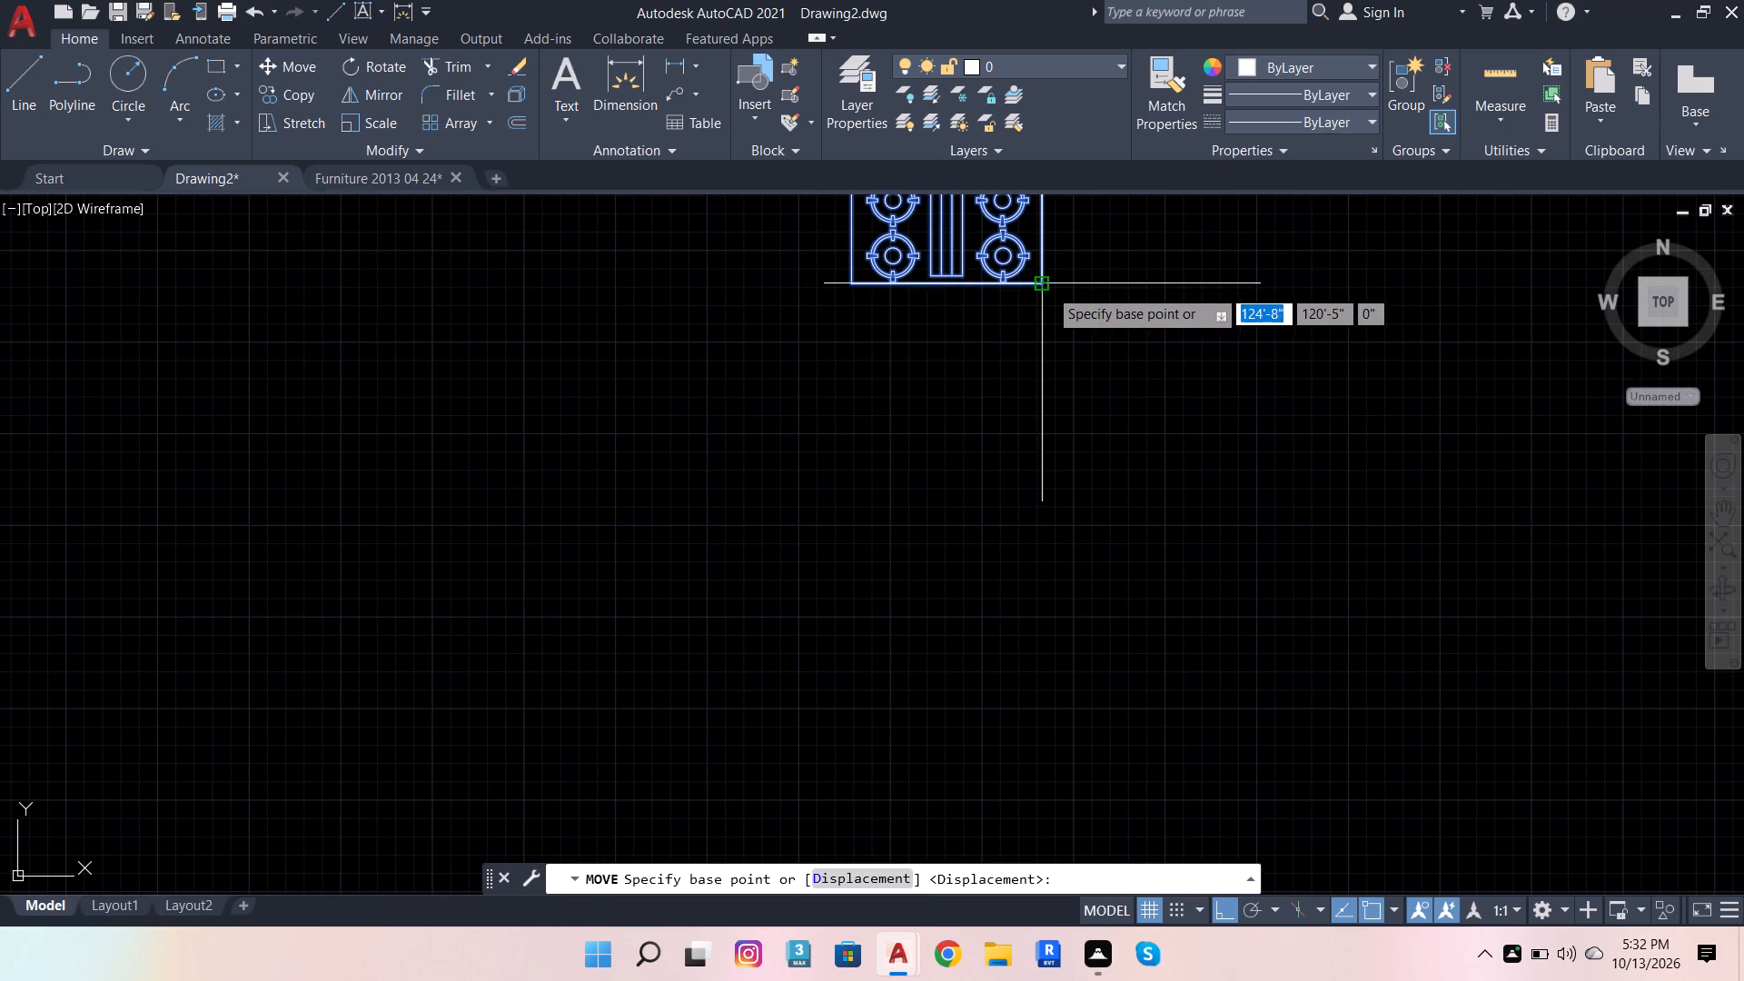
click(1048, 288)
scroll(1087, 308, down, 3)
scroll(1135, 456, up, 2)
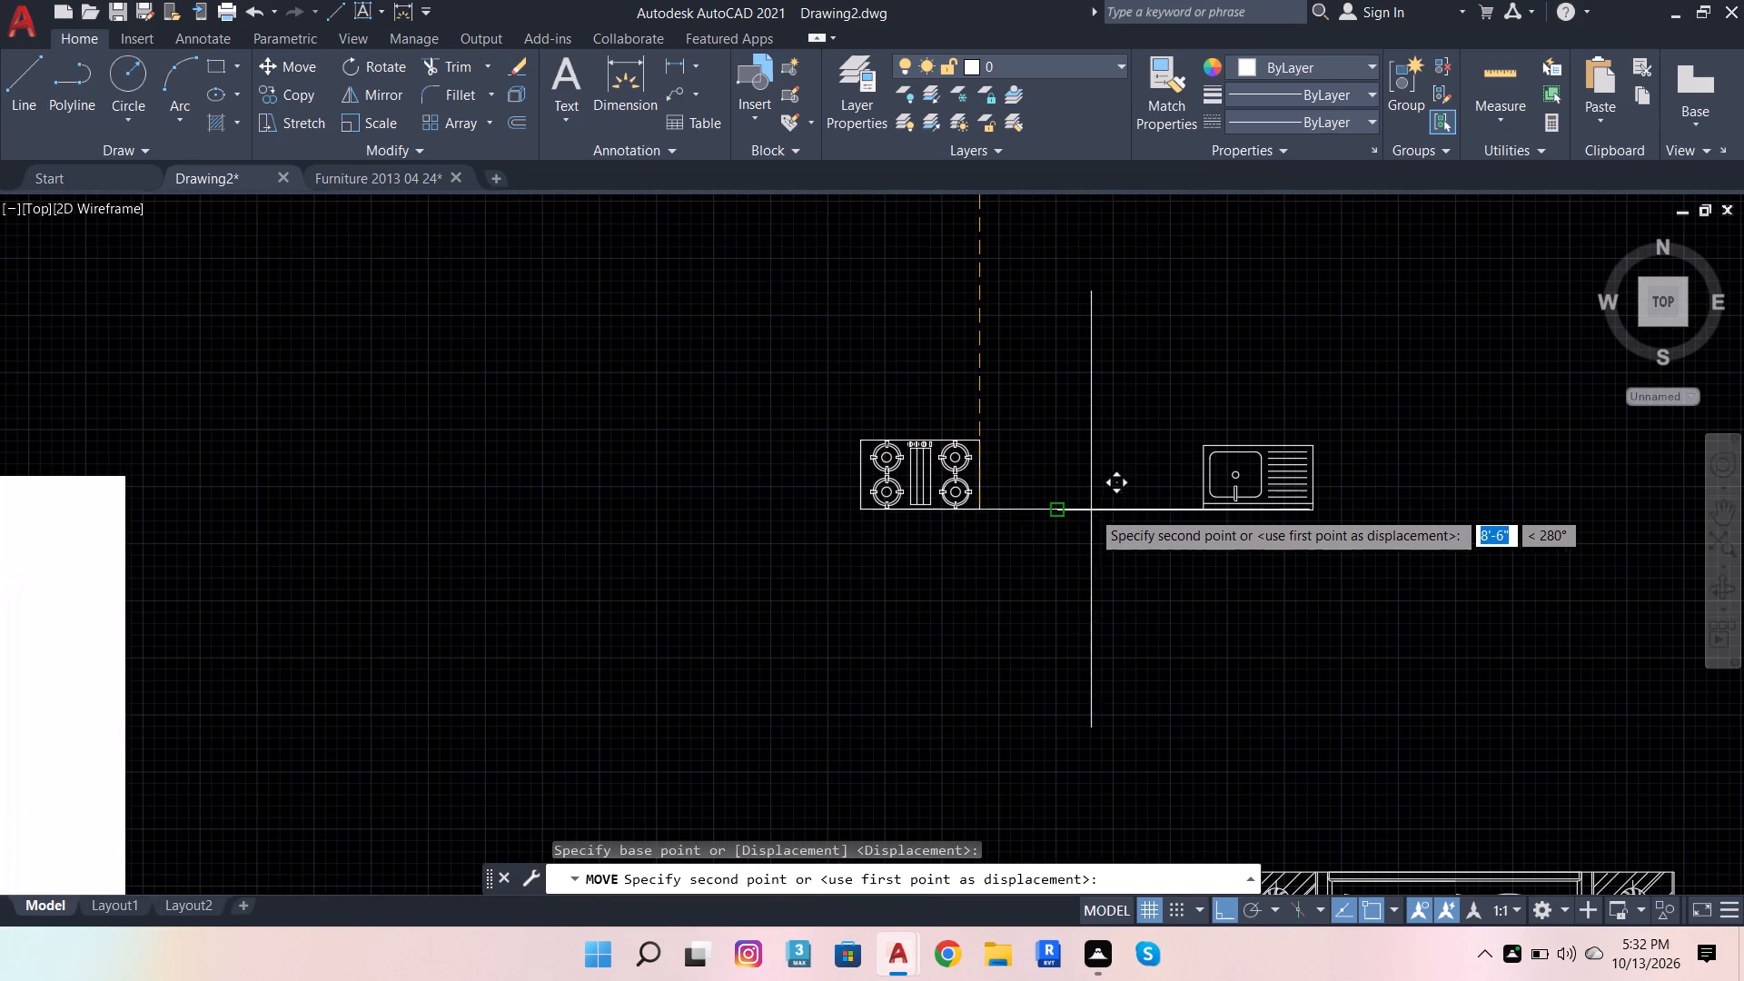
click(1058, 510)
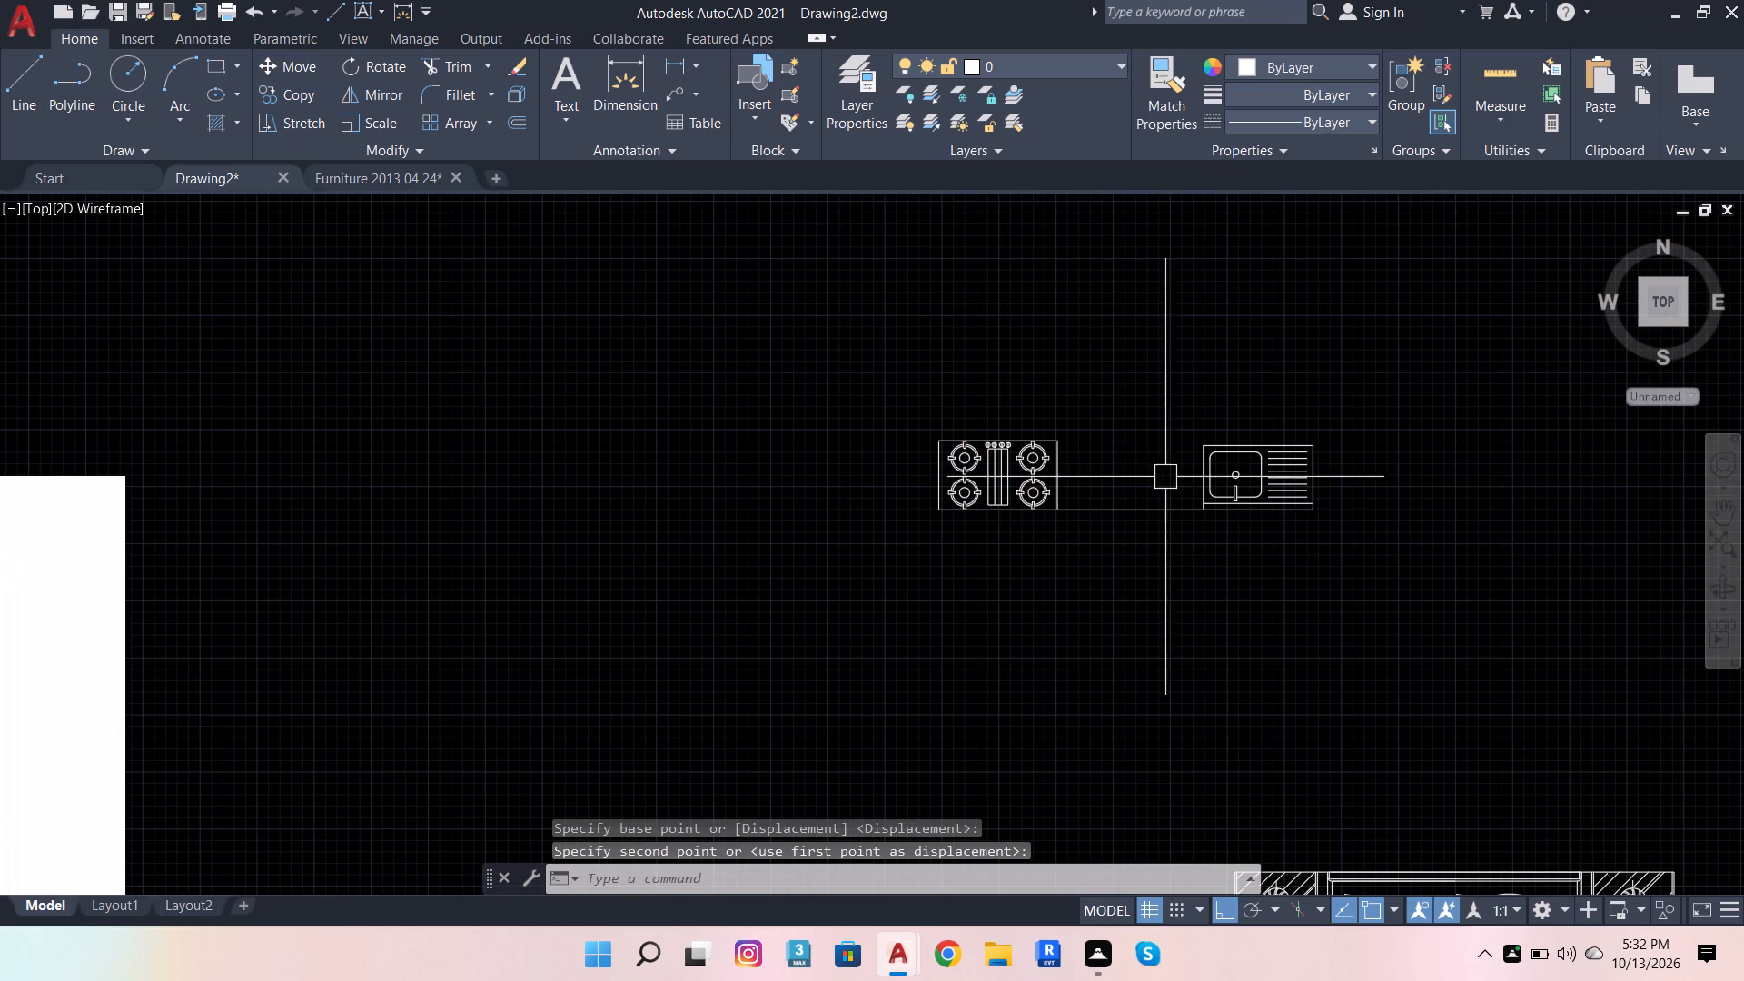
Delete the spacing line between the stove and sink blocks.
click(1158, 508)
key(Delete)
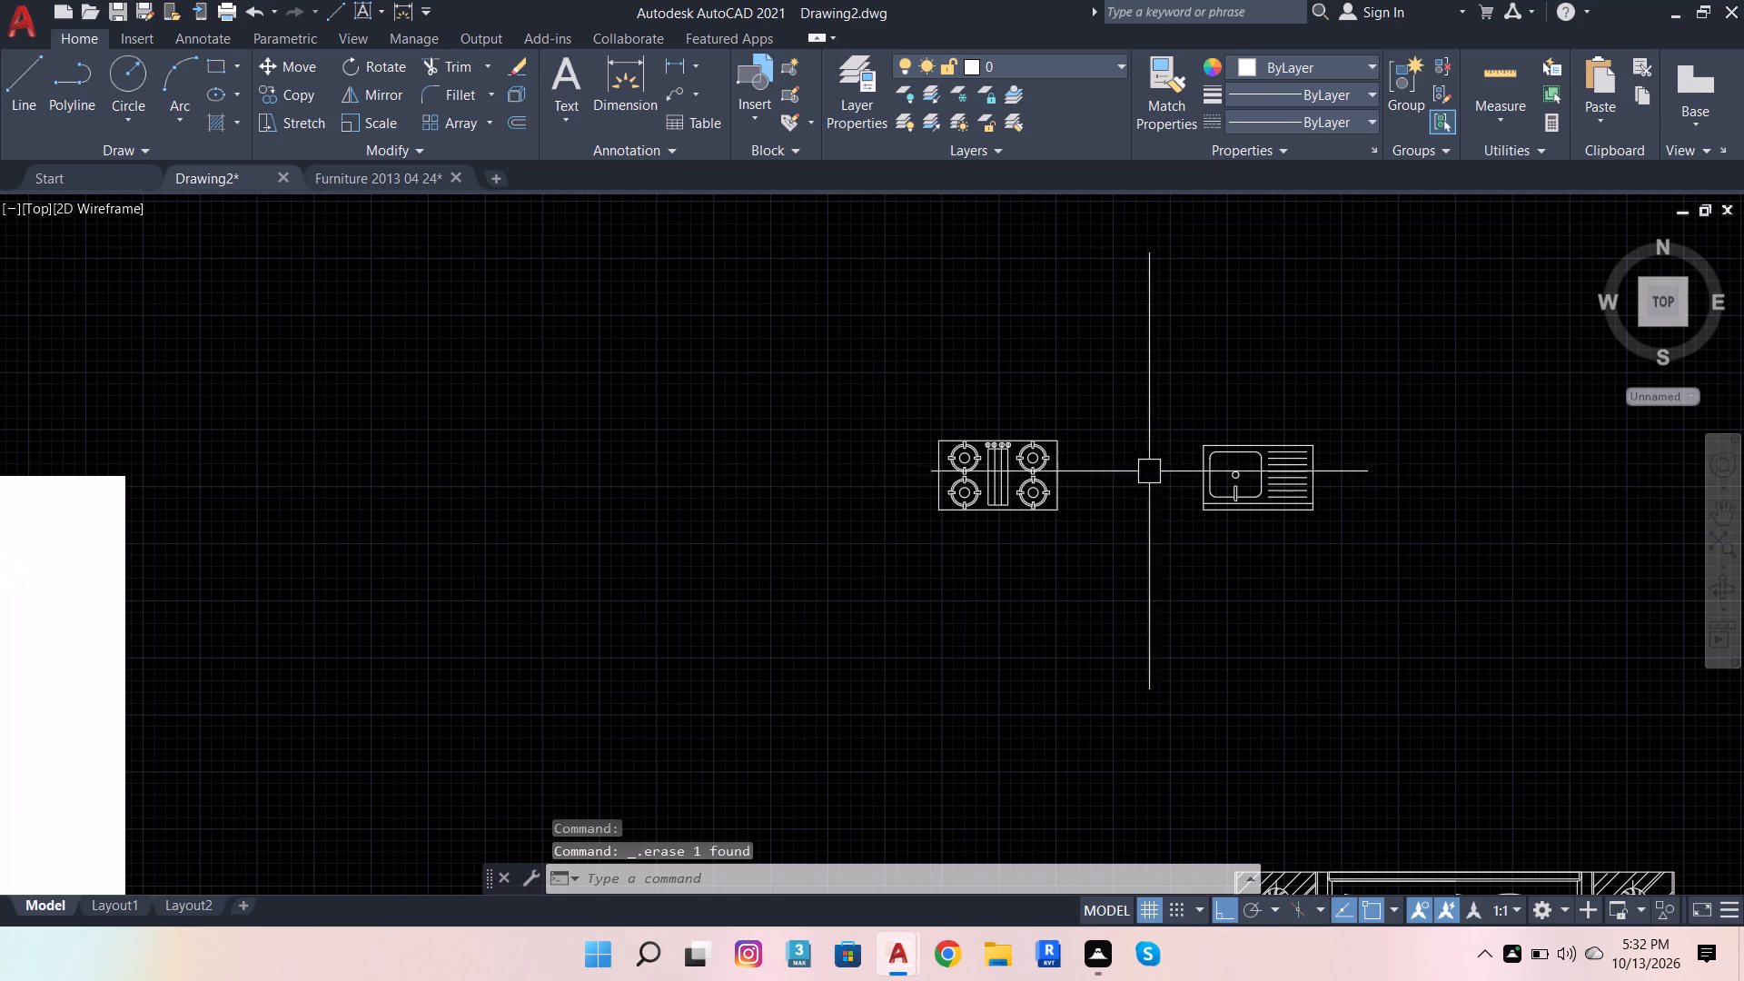
Move the stove and sink blocks together, by the sink's bottom-right corner, onto the open kitchen's lower counter with Ortho off.
click(875, 269)
click(1416, 649)
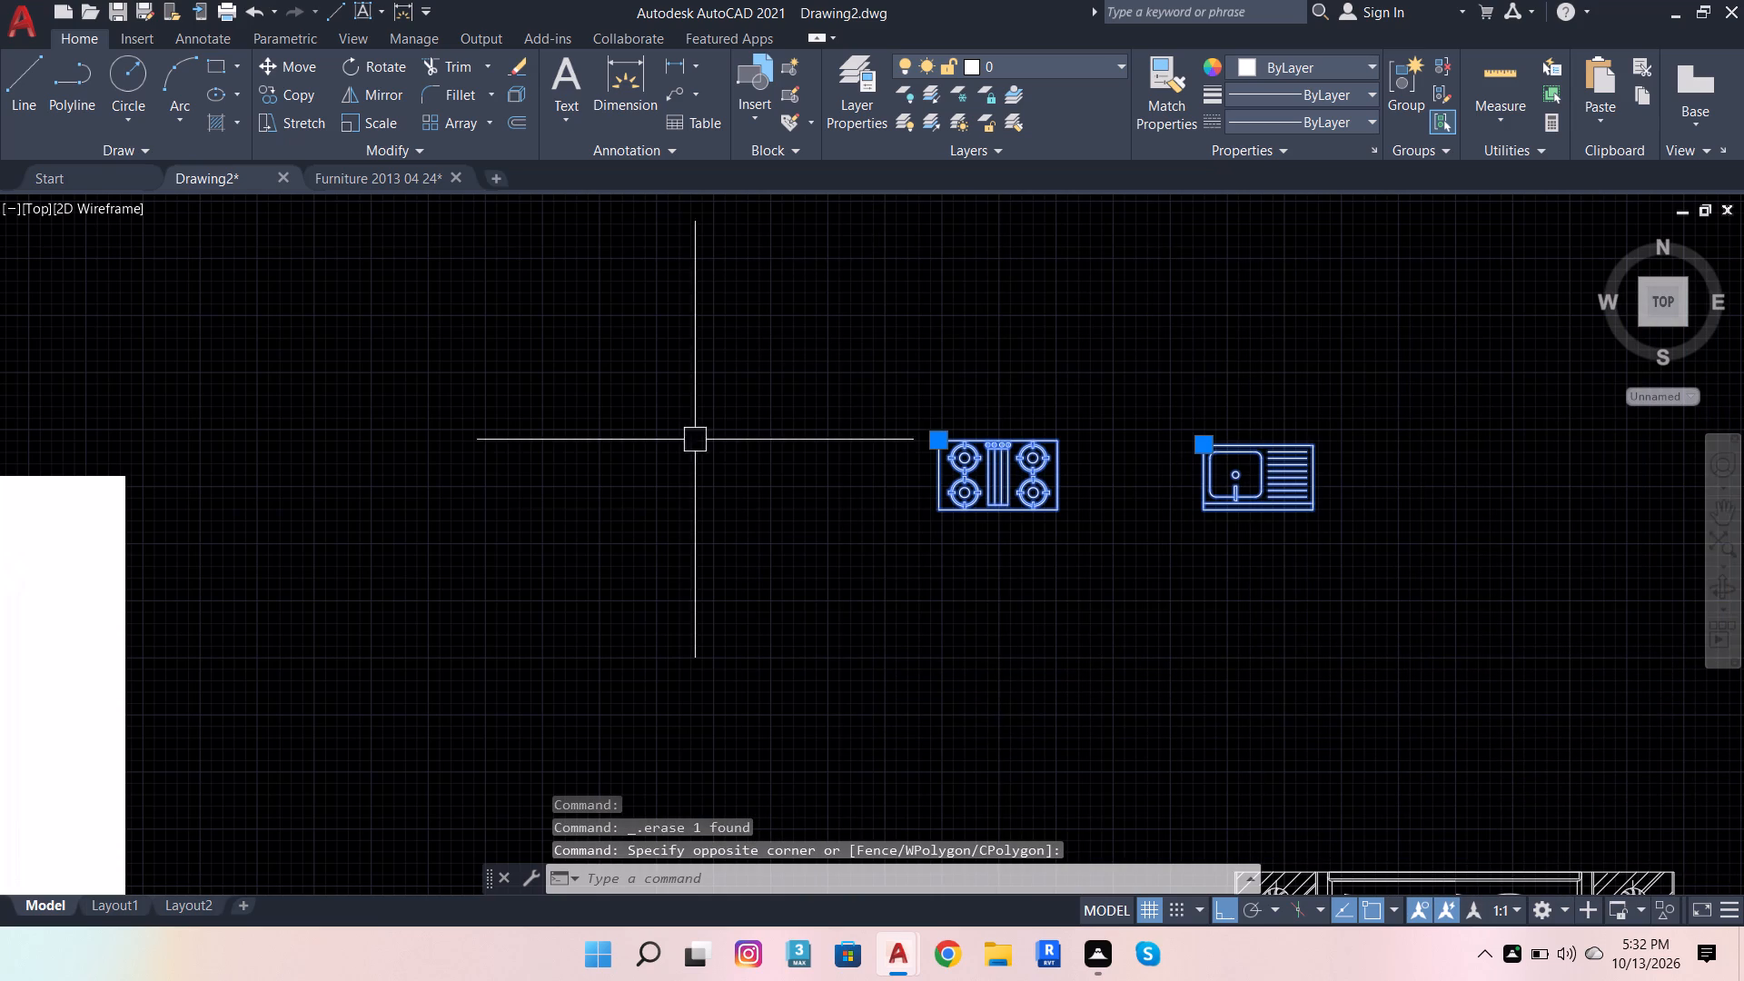
click(287, 63)
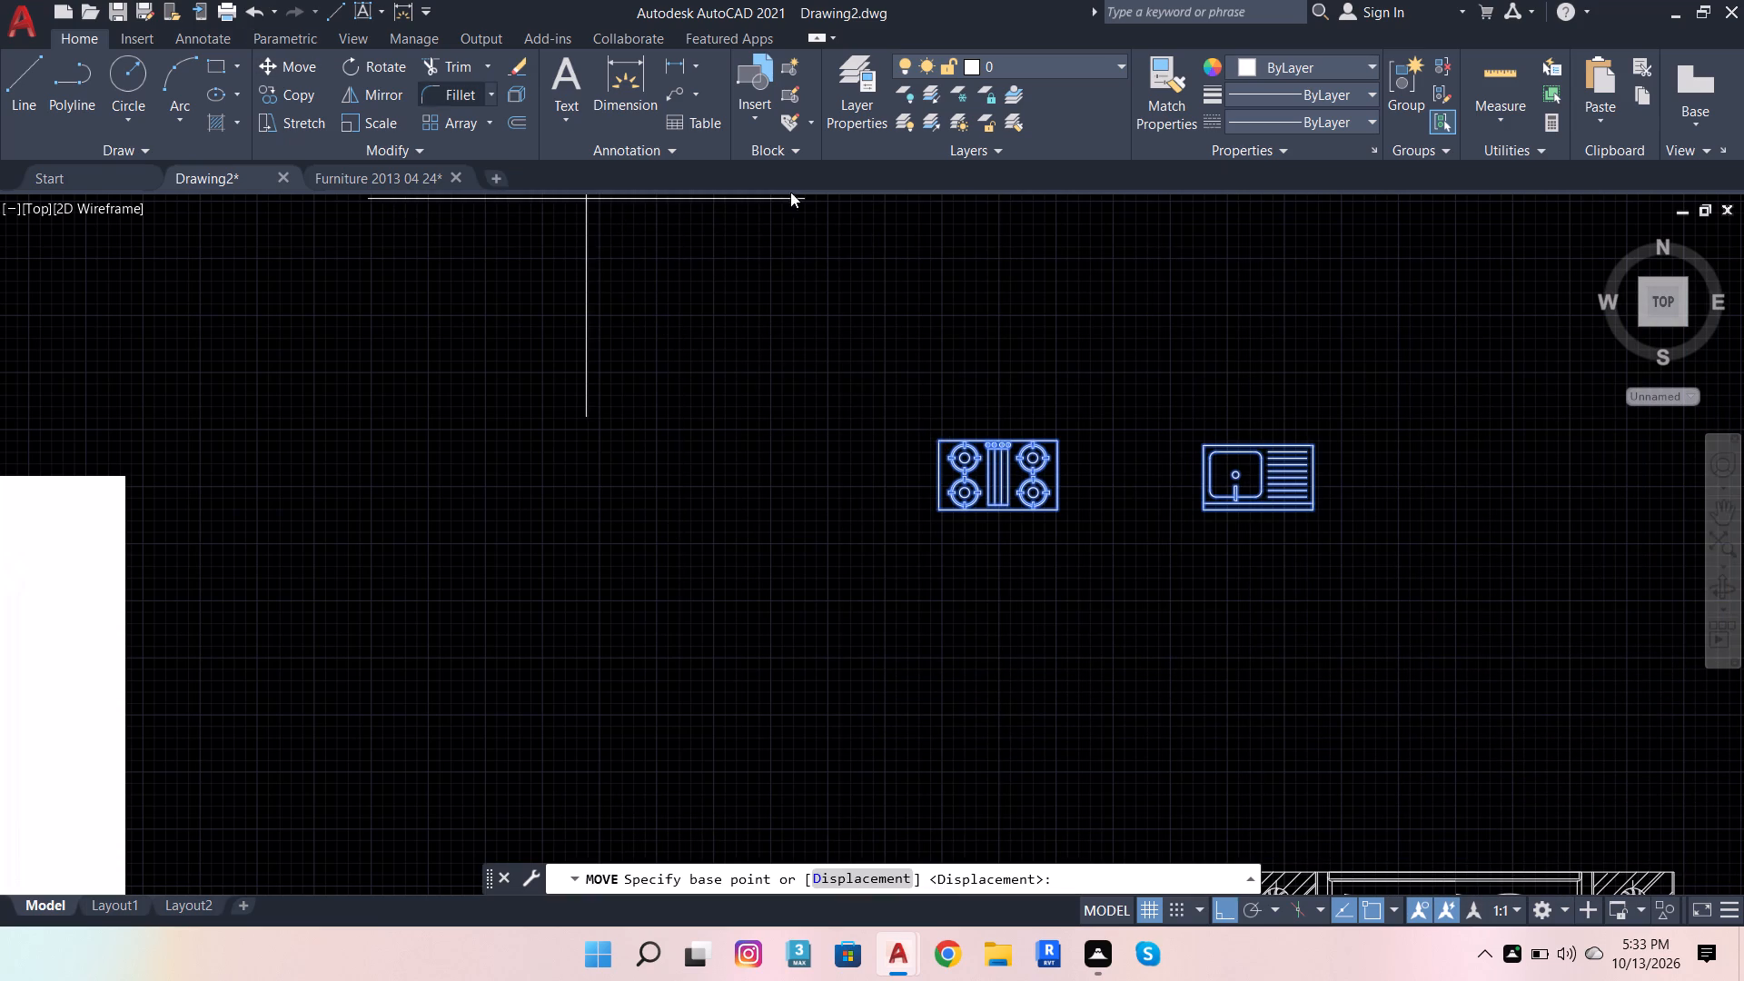
scroll(1318, 462, up, 1)
scroll(1322, 535, up, 2)
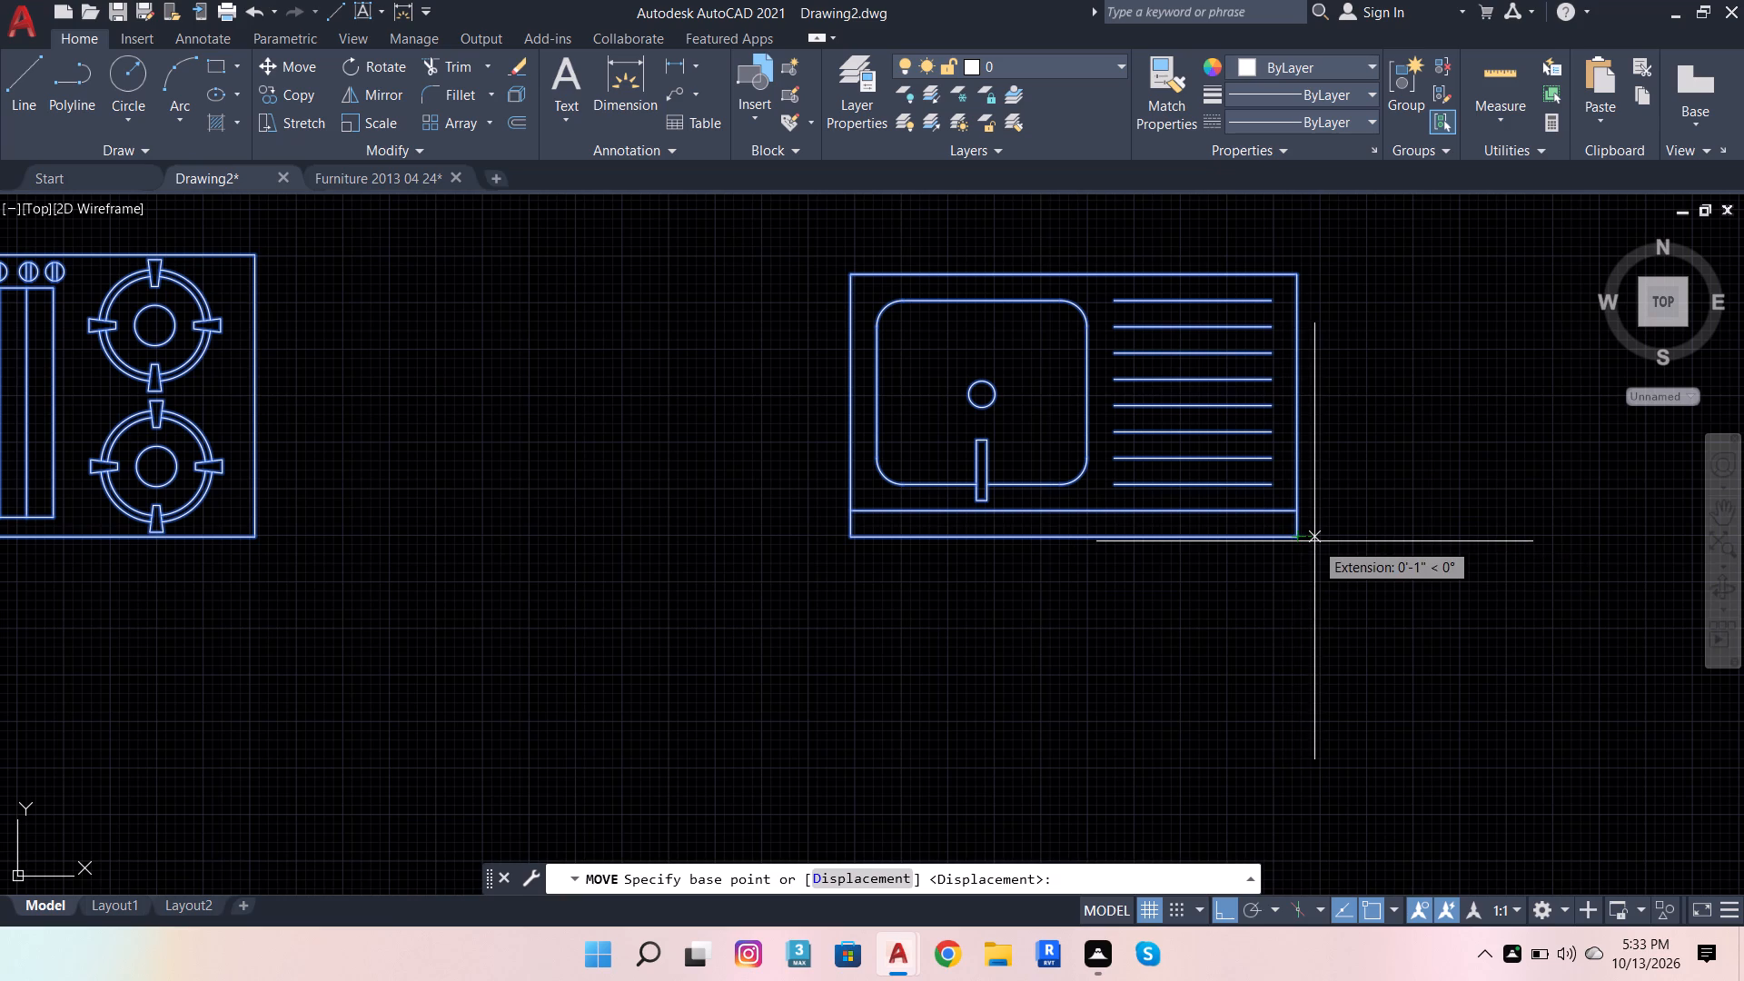
click(1305, 538)
scroll(1441, 373, down, 6)
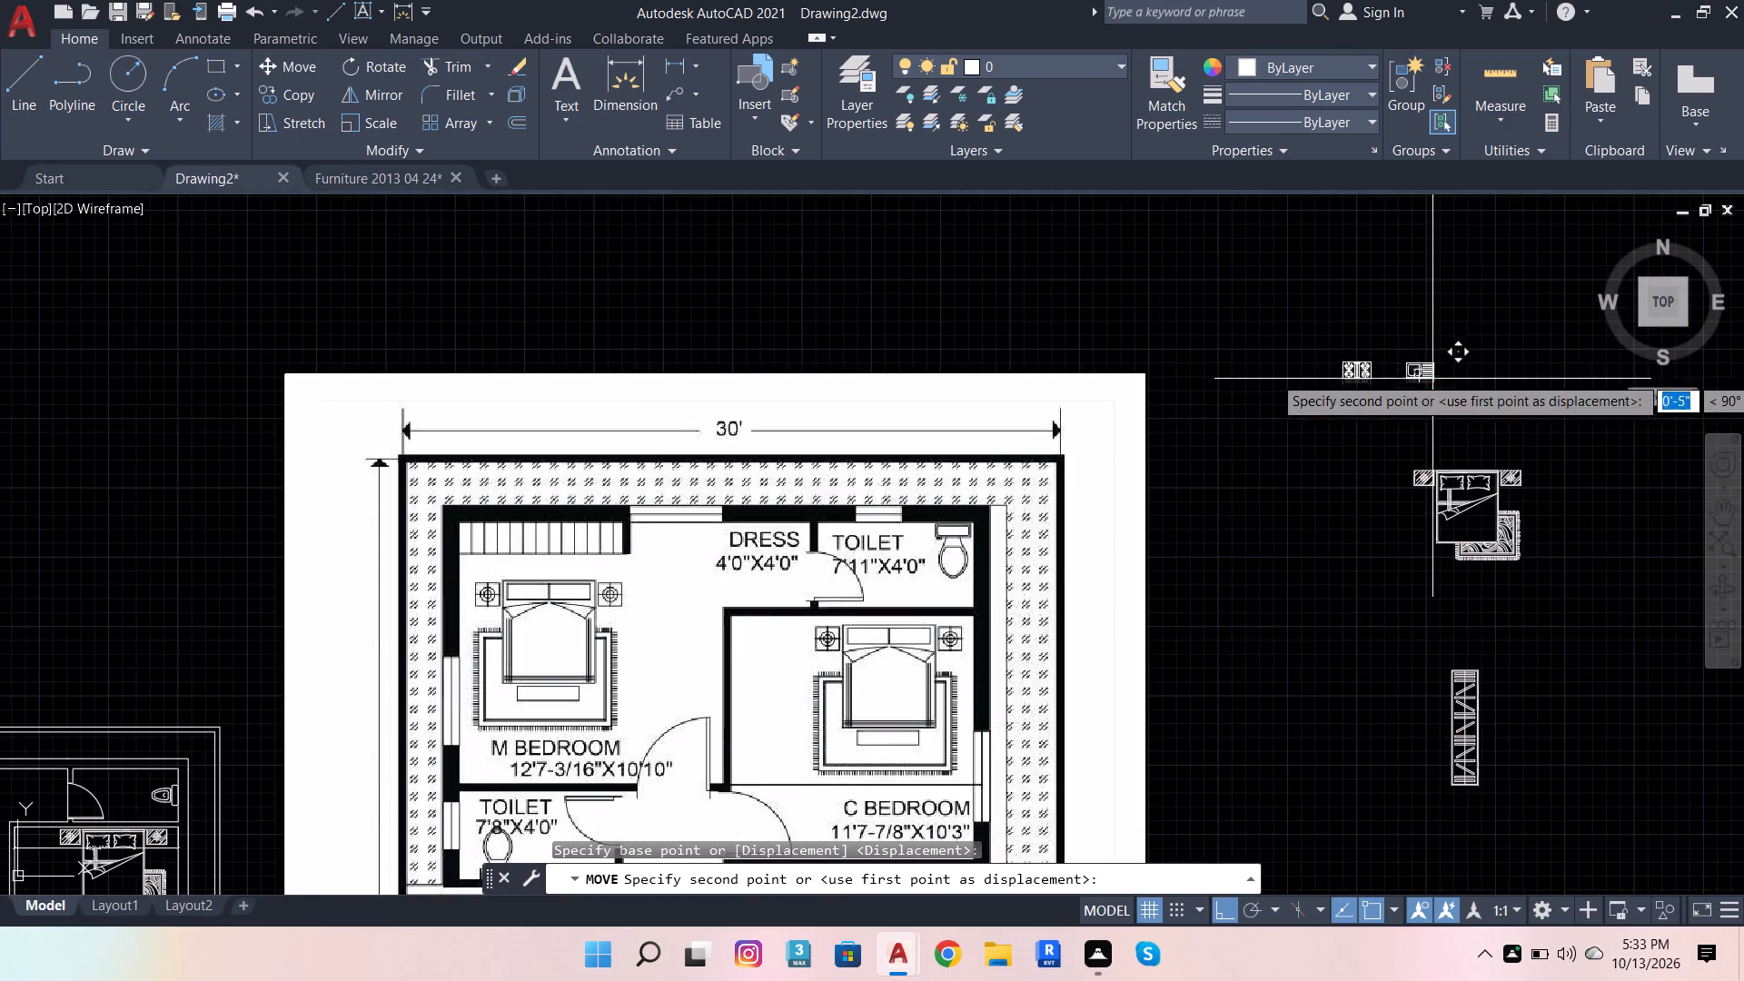
scroll(1456, 367, down, 2)
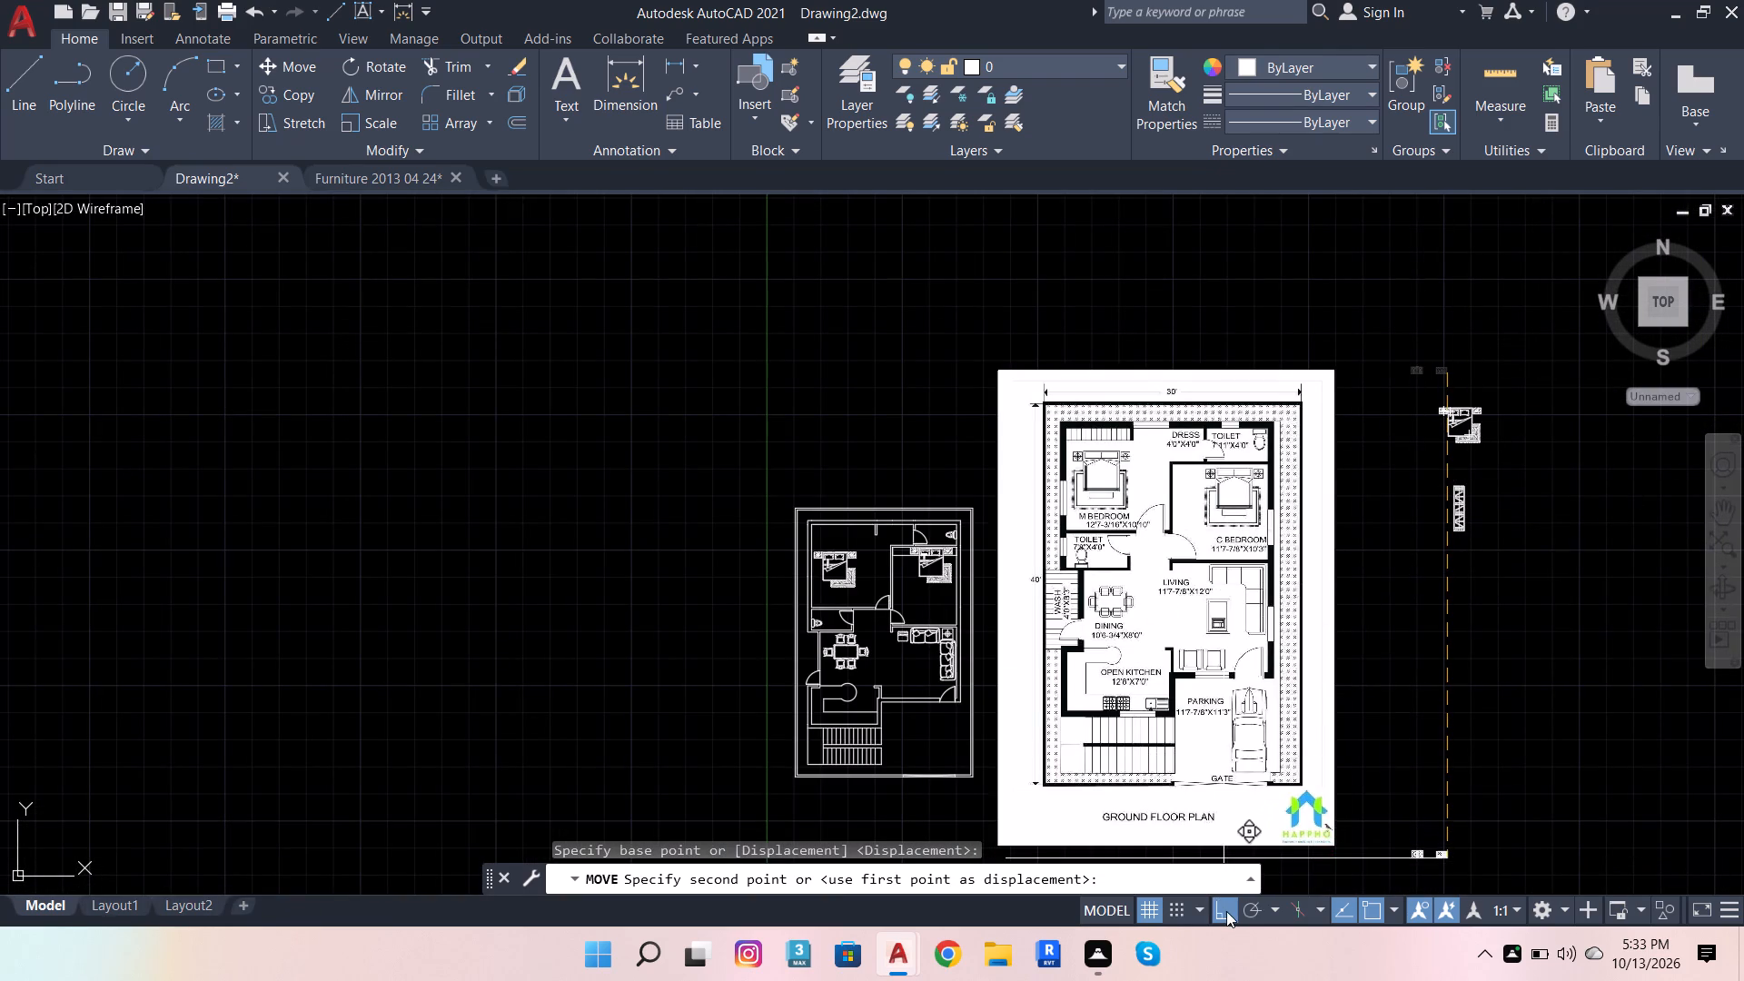
click(1226, 911)
scroll(946, 753, up, 4)
scroll(706, 685, up, 1)
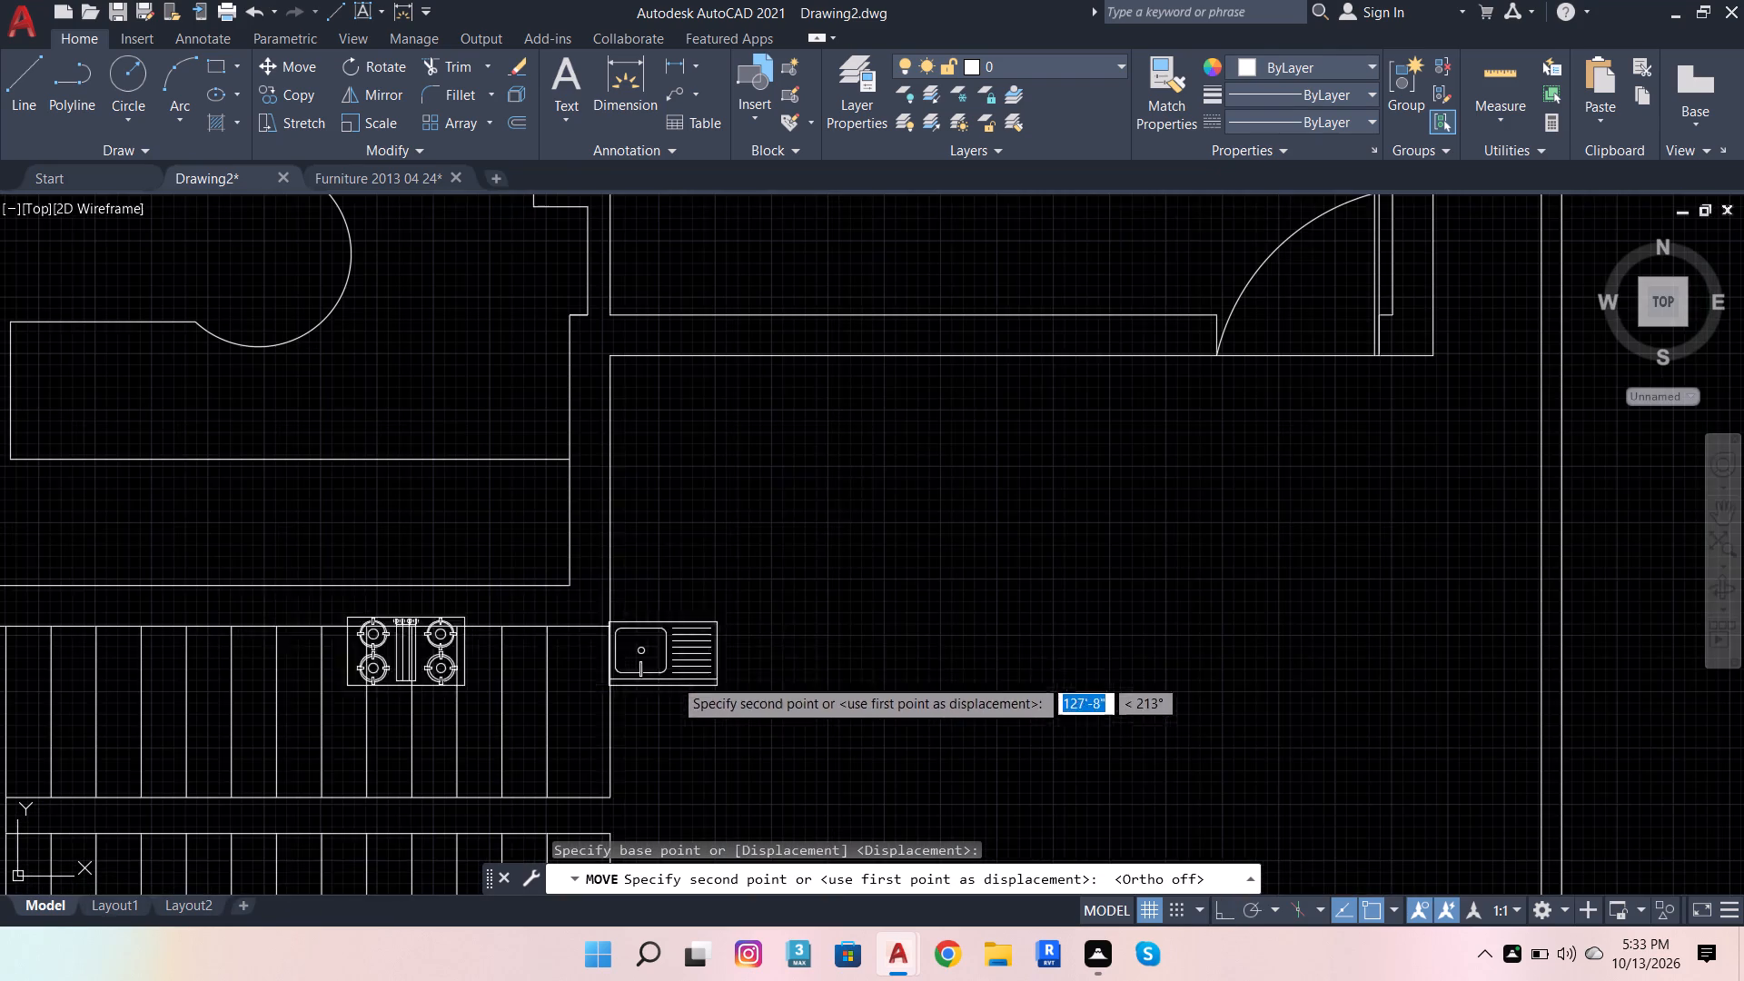
scroll(522, 566, up, 1)
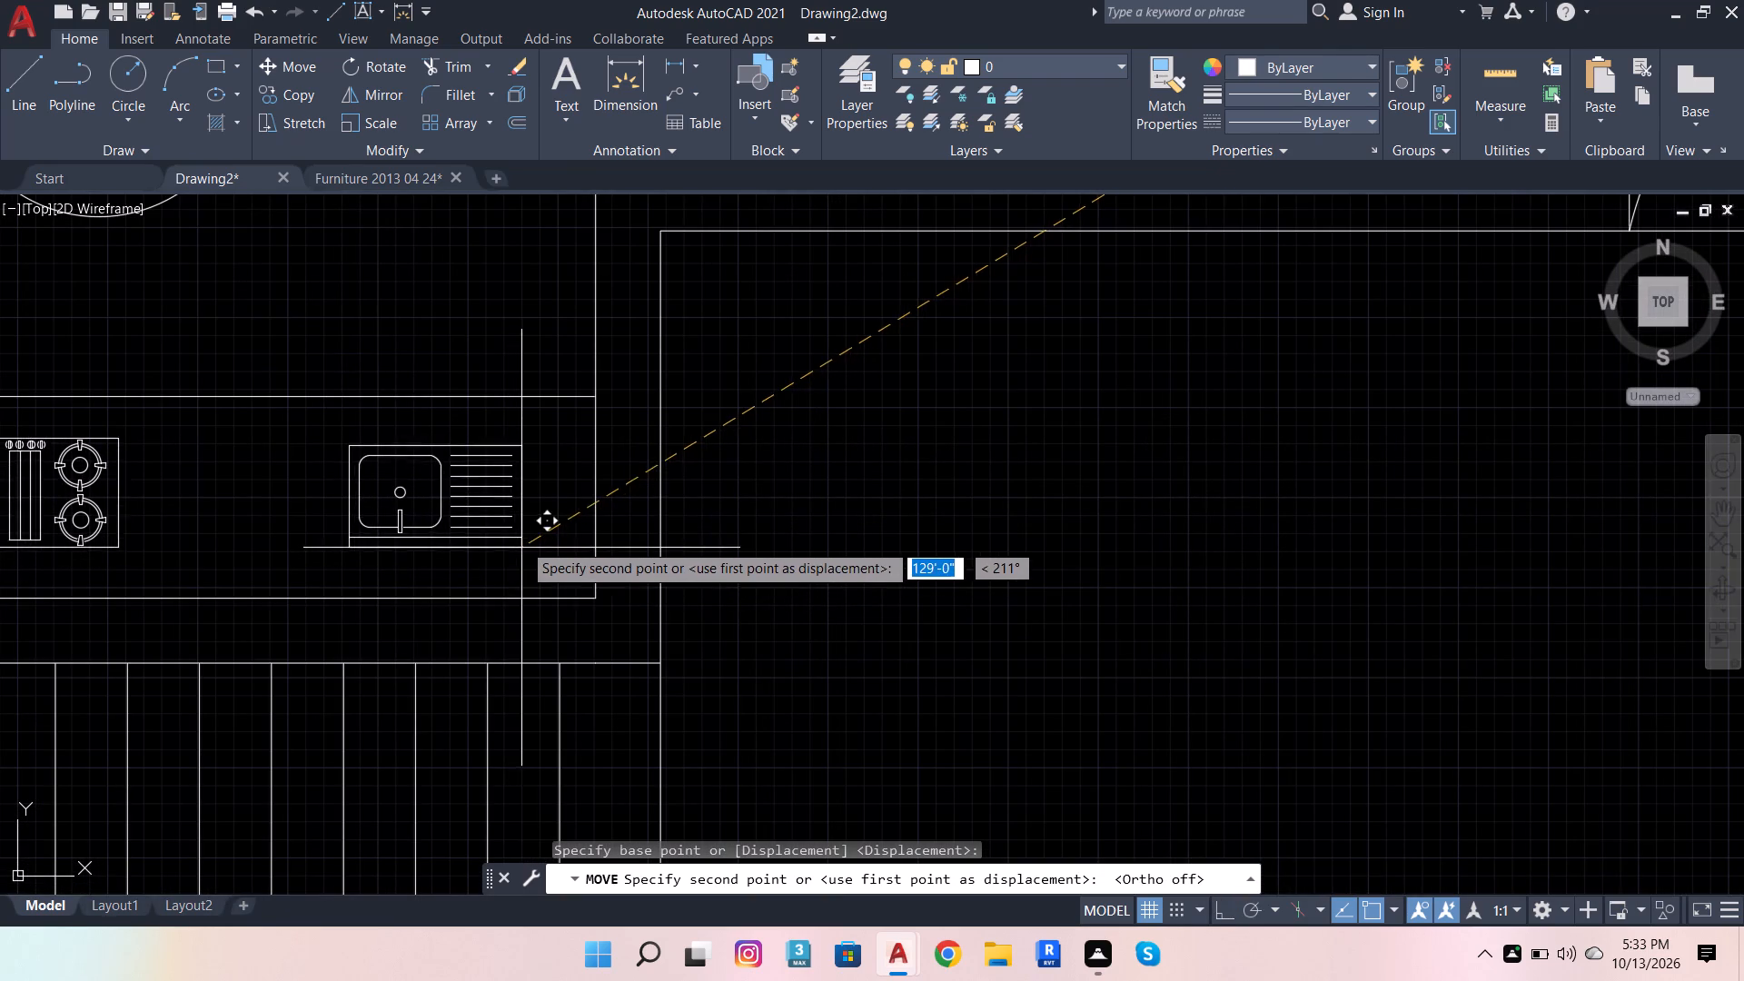
click(520, 528)
scroll(655, 529, down, 3)
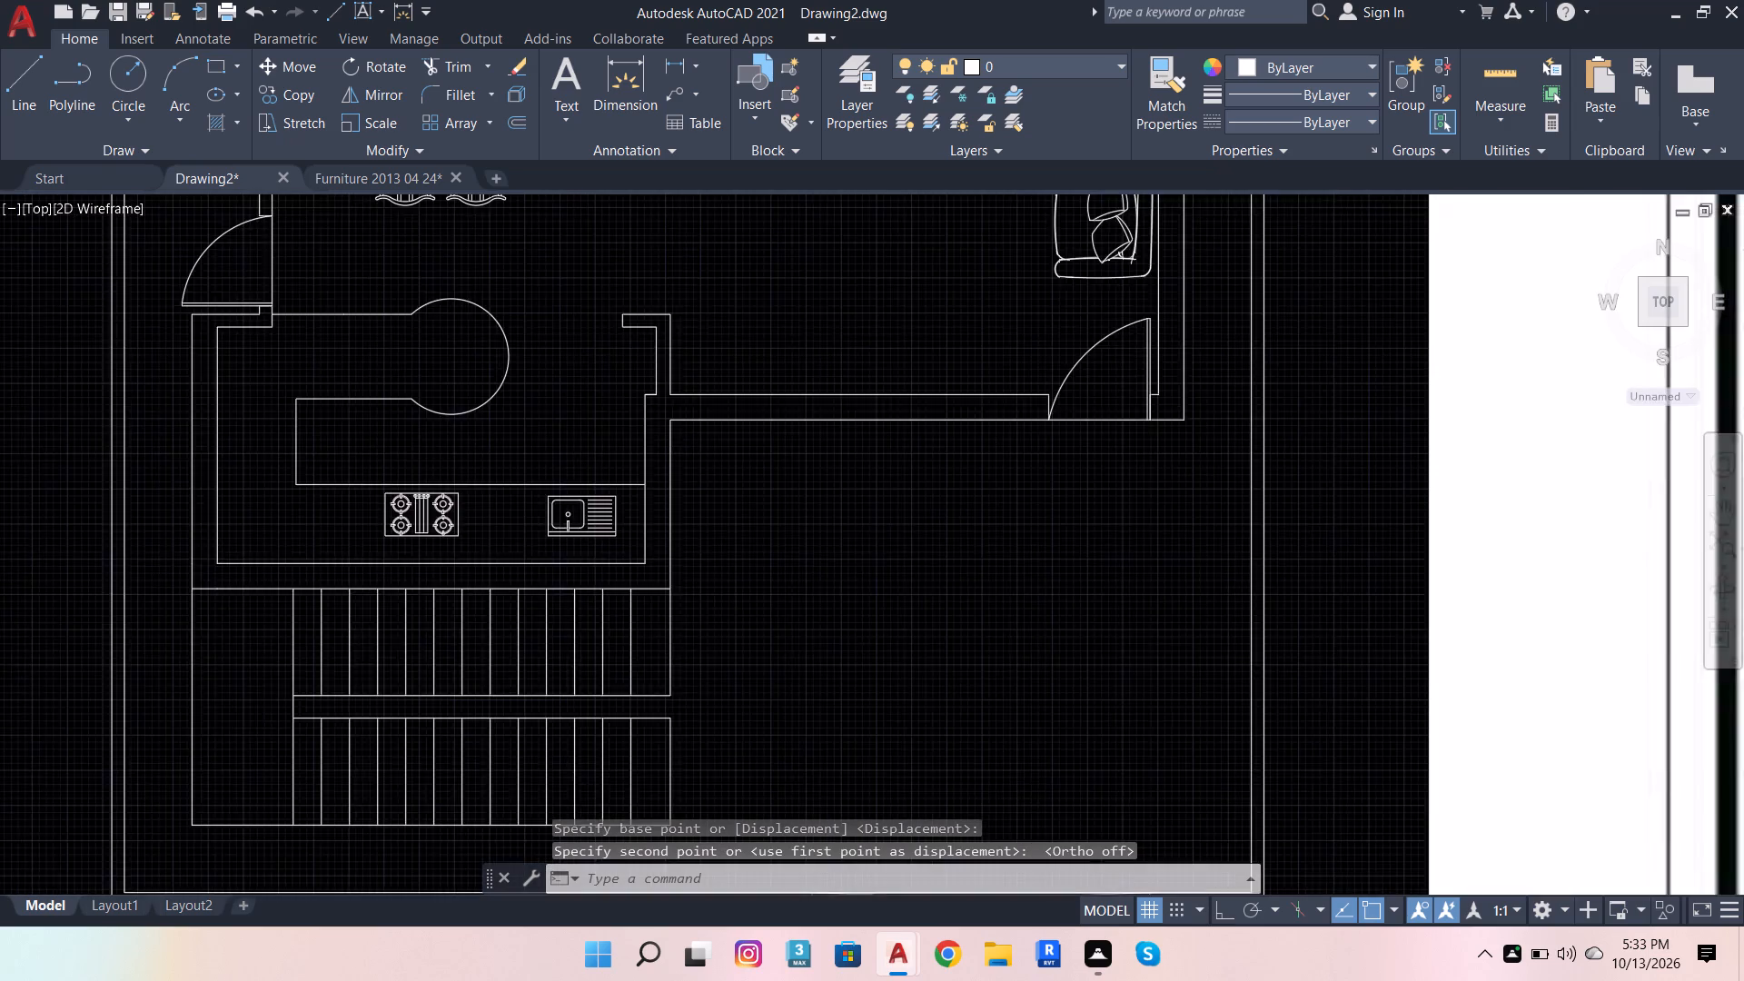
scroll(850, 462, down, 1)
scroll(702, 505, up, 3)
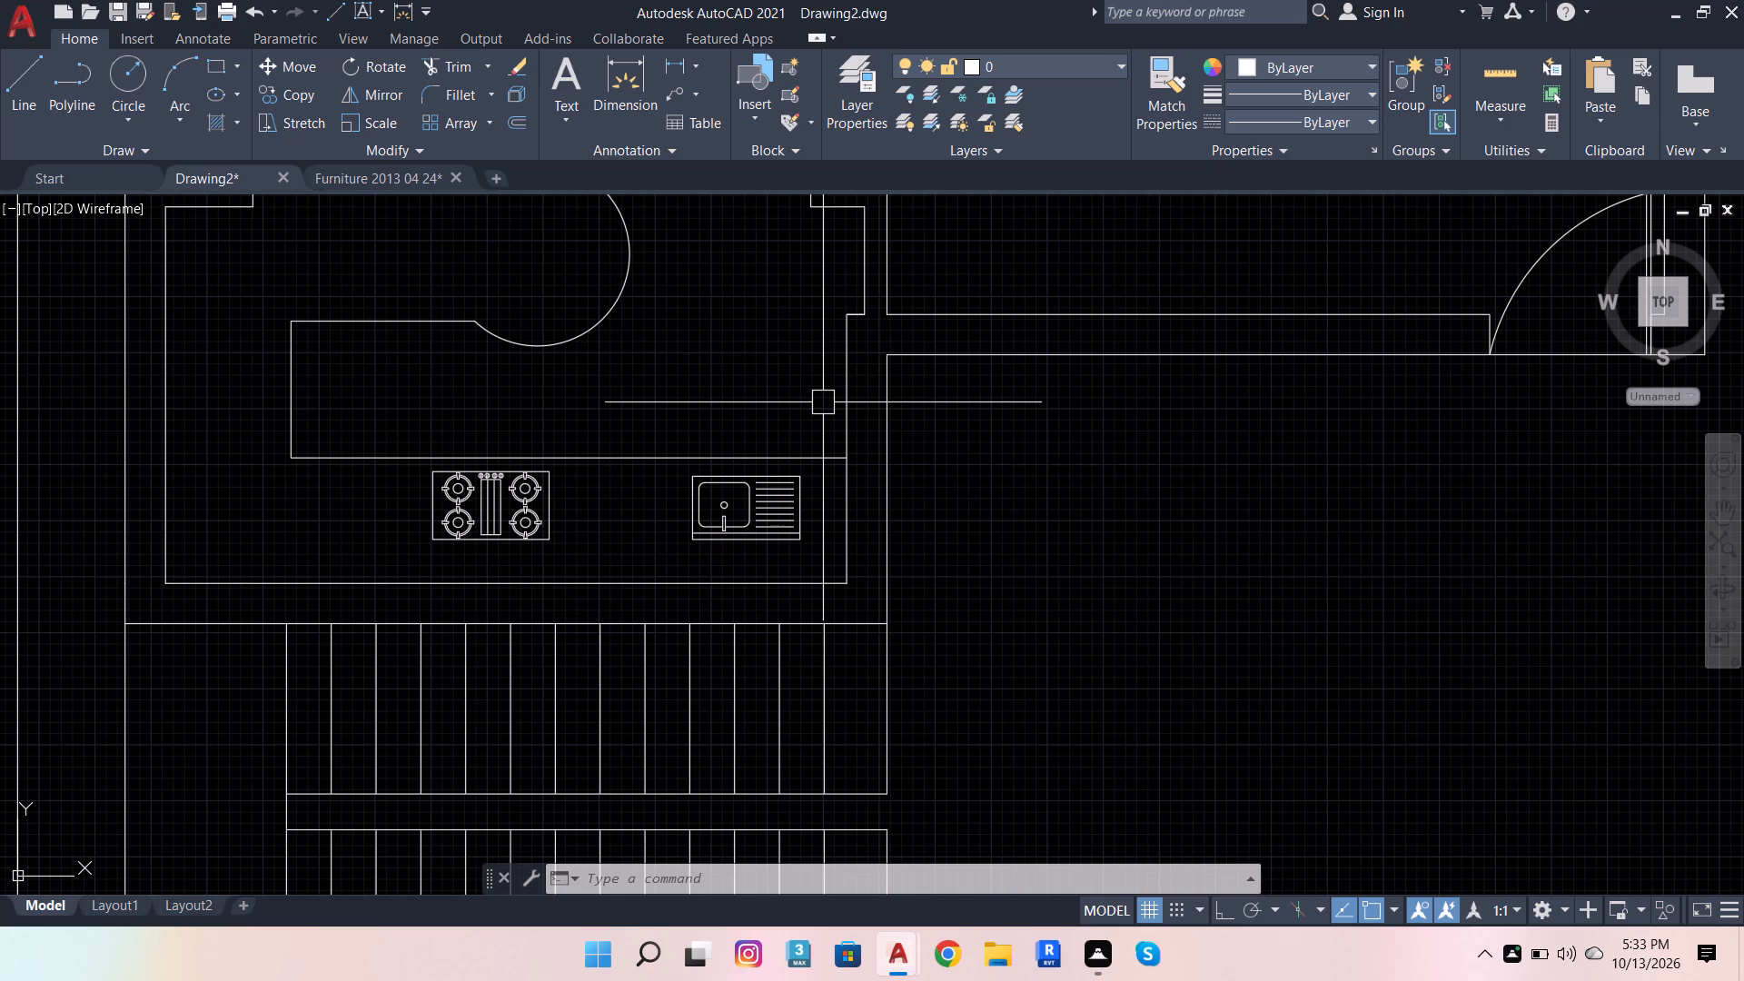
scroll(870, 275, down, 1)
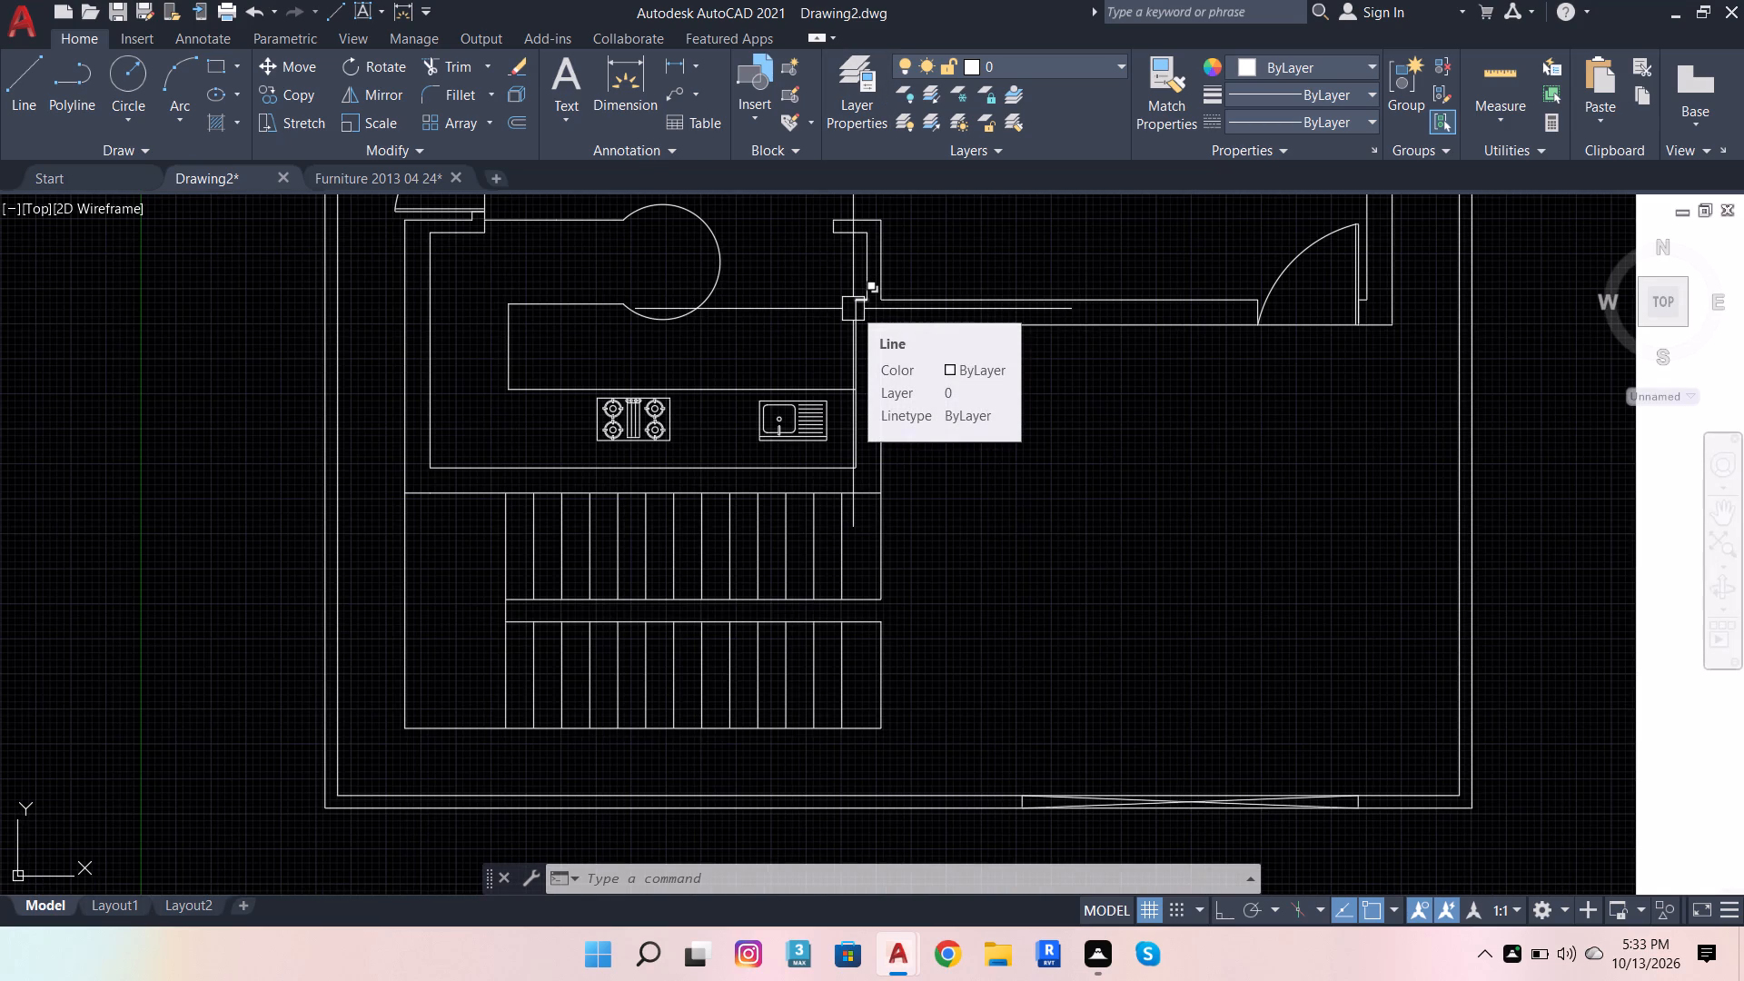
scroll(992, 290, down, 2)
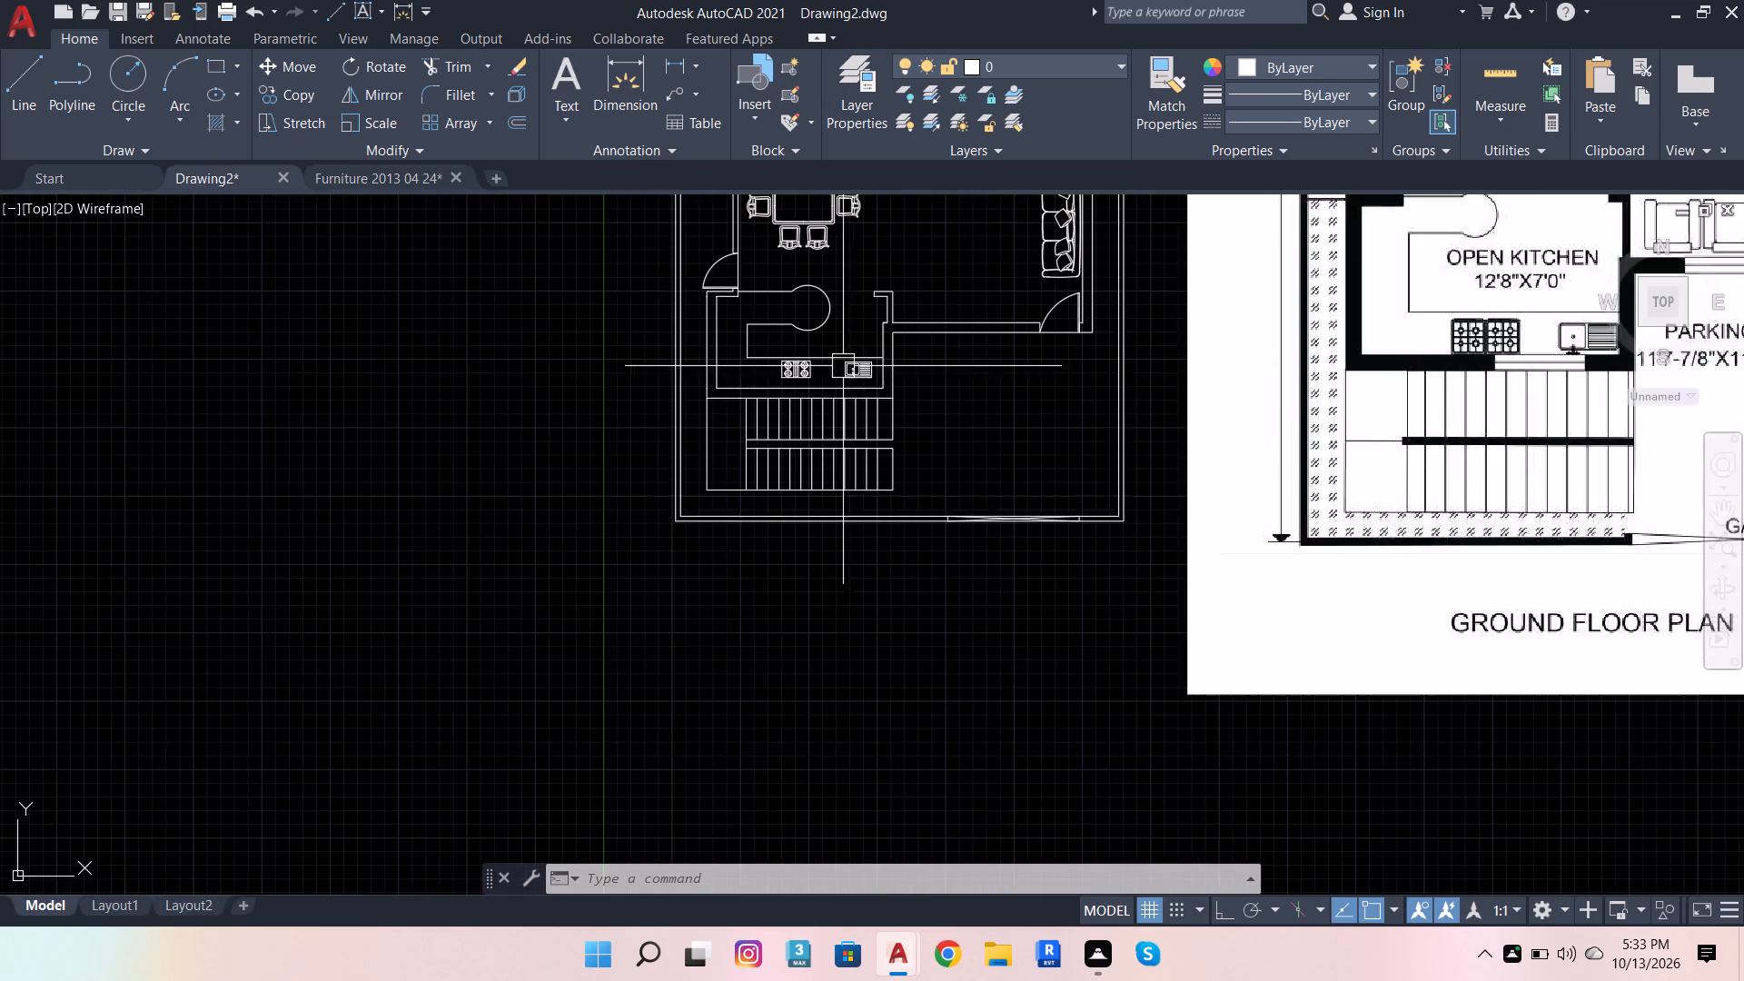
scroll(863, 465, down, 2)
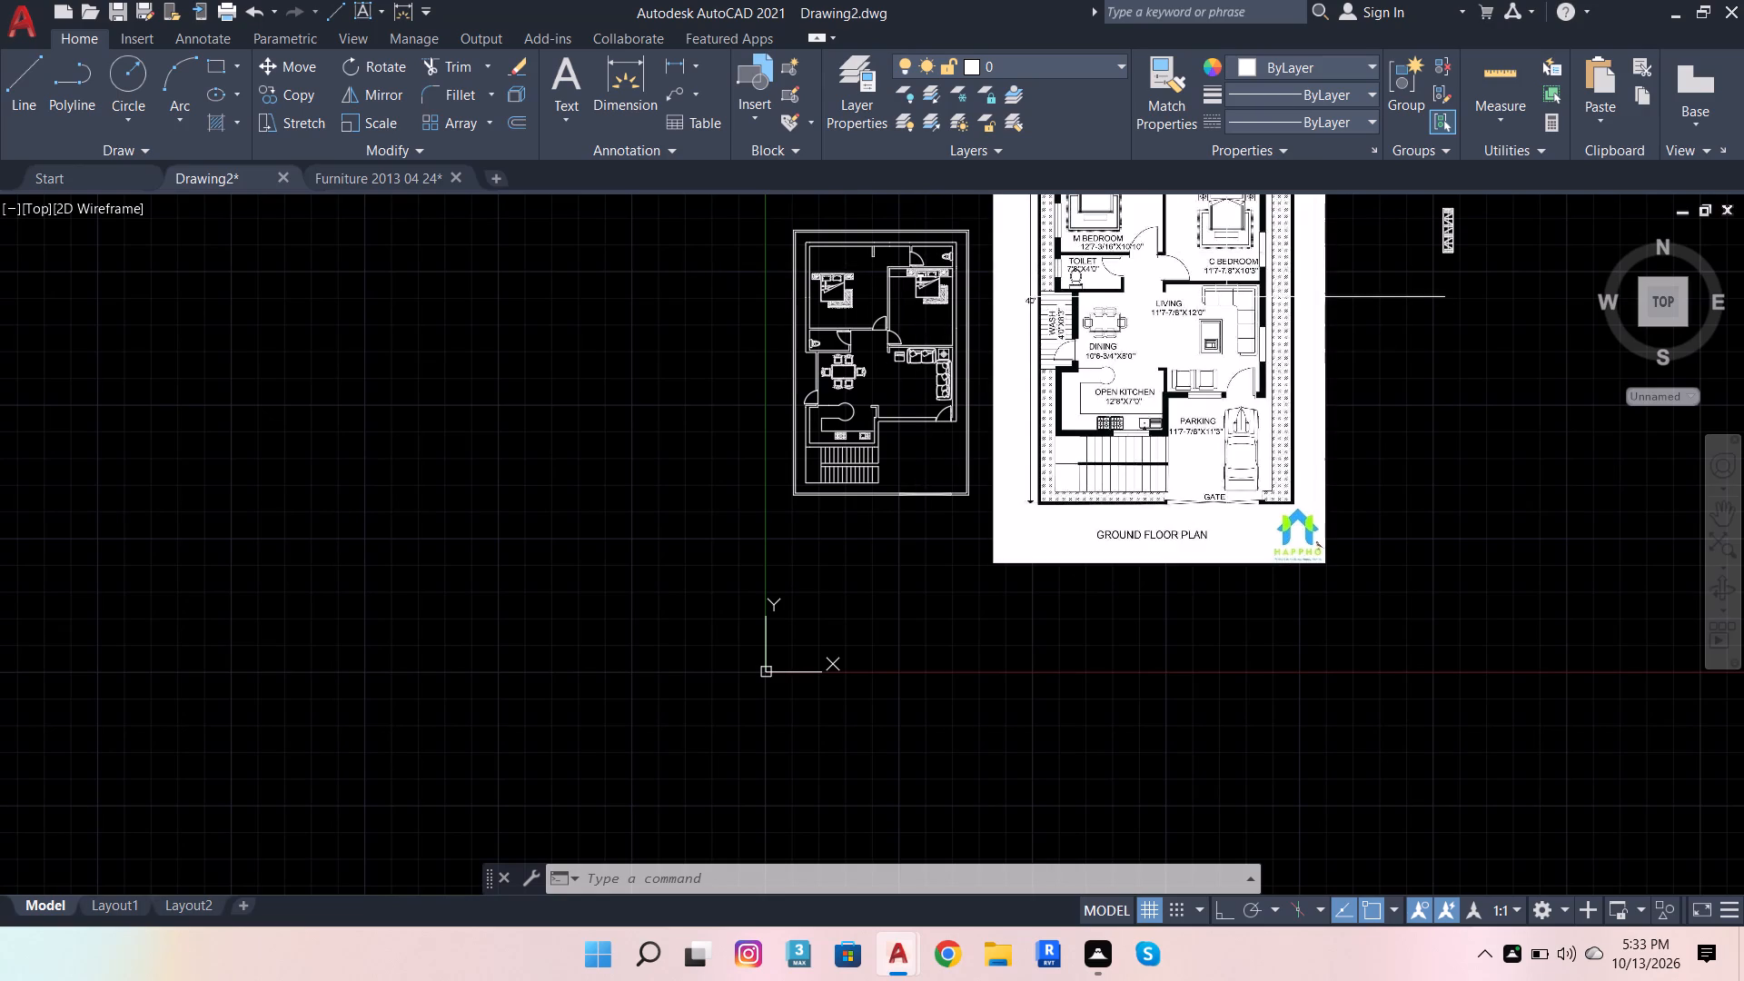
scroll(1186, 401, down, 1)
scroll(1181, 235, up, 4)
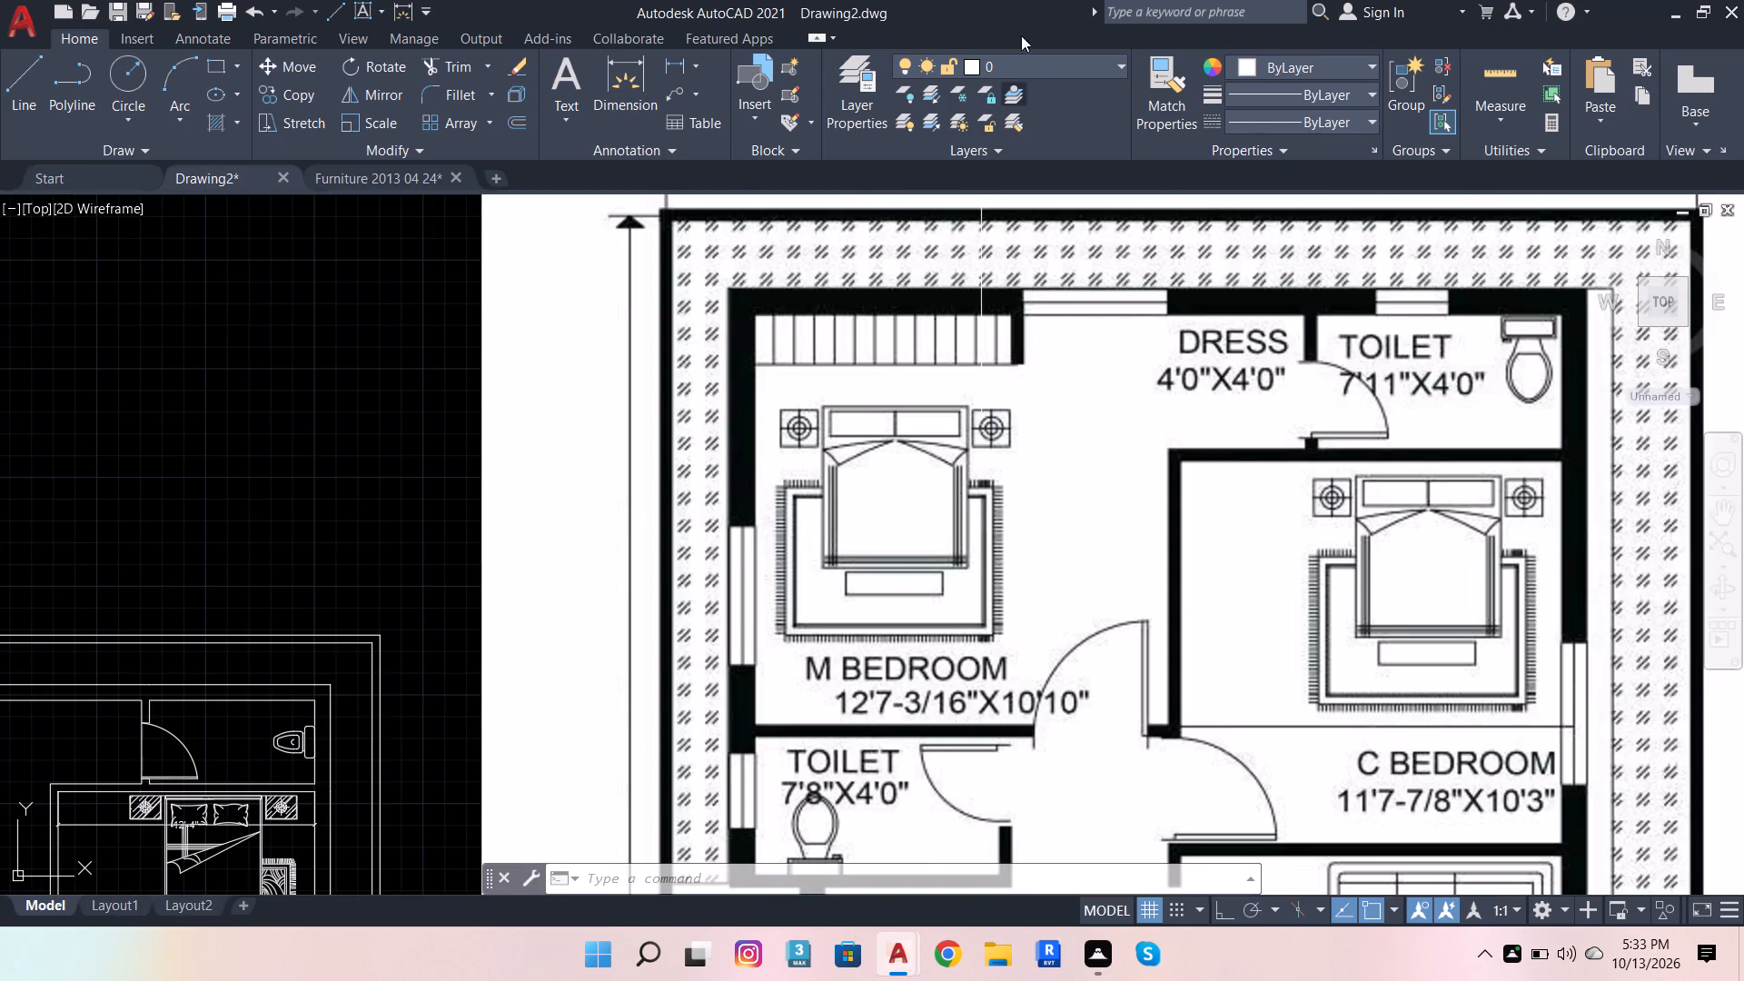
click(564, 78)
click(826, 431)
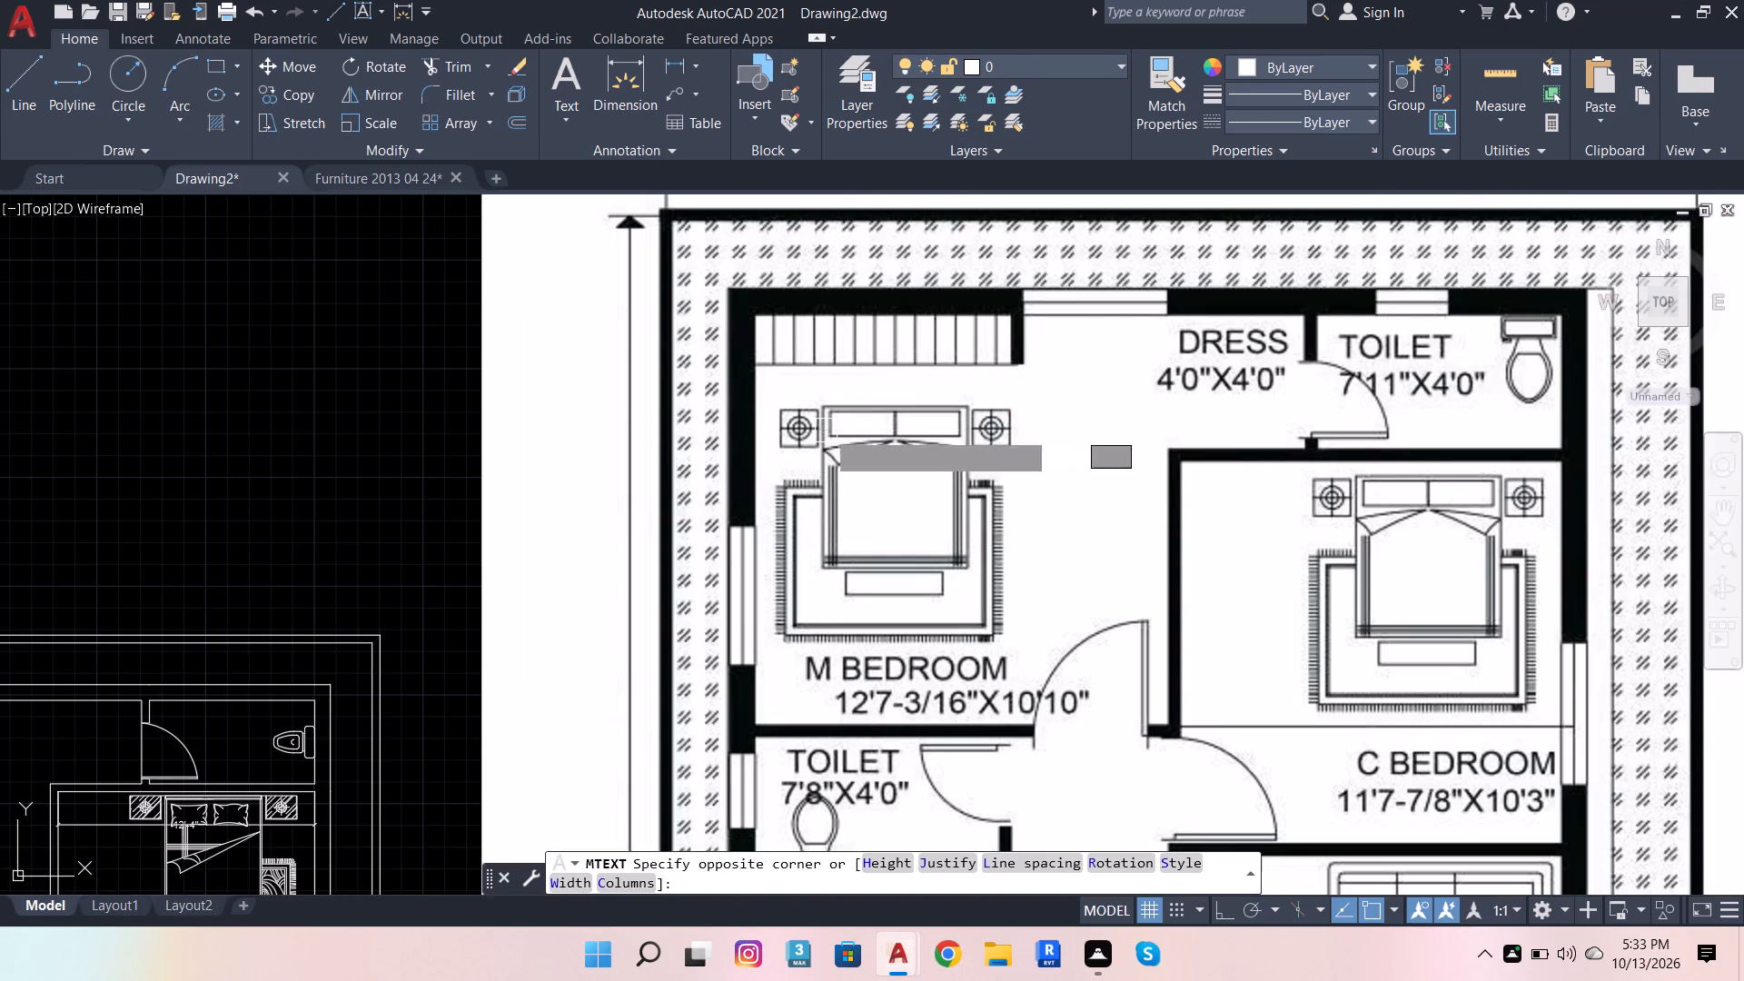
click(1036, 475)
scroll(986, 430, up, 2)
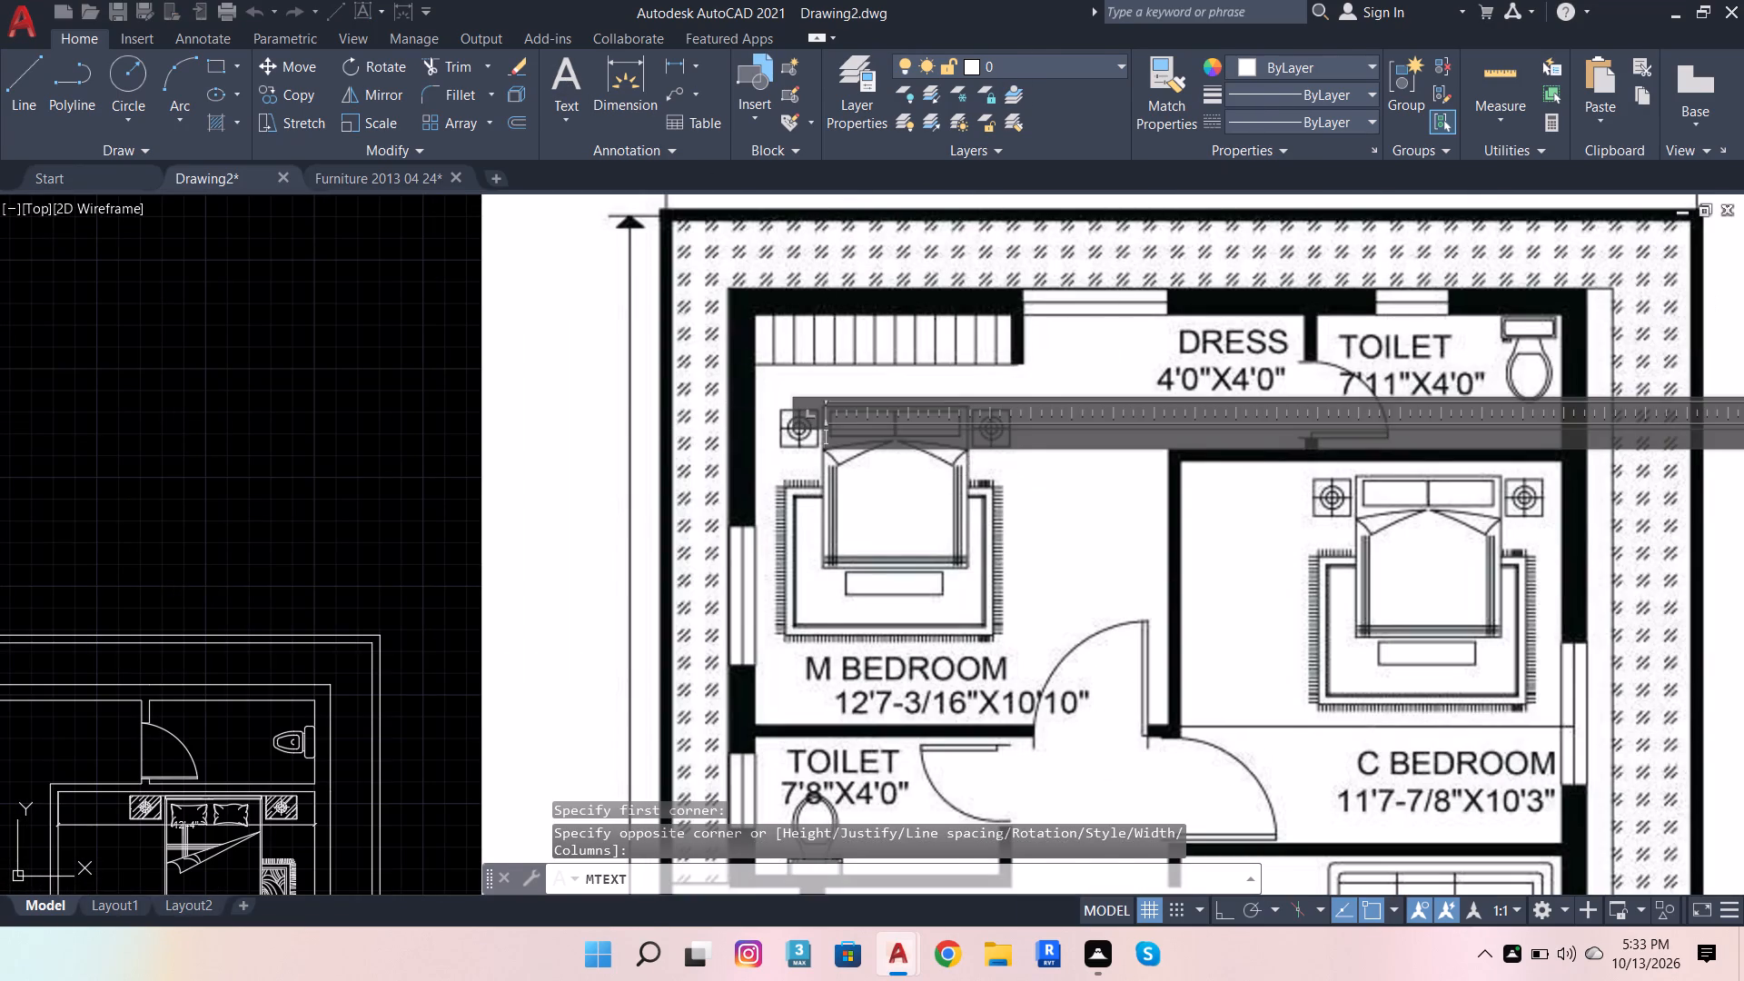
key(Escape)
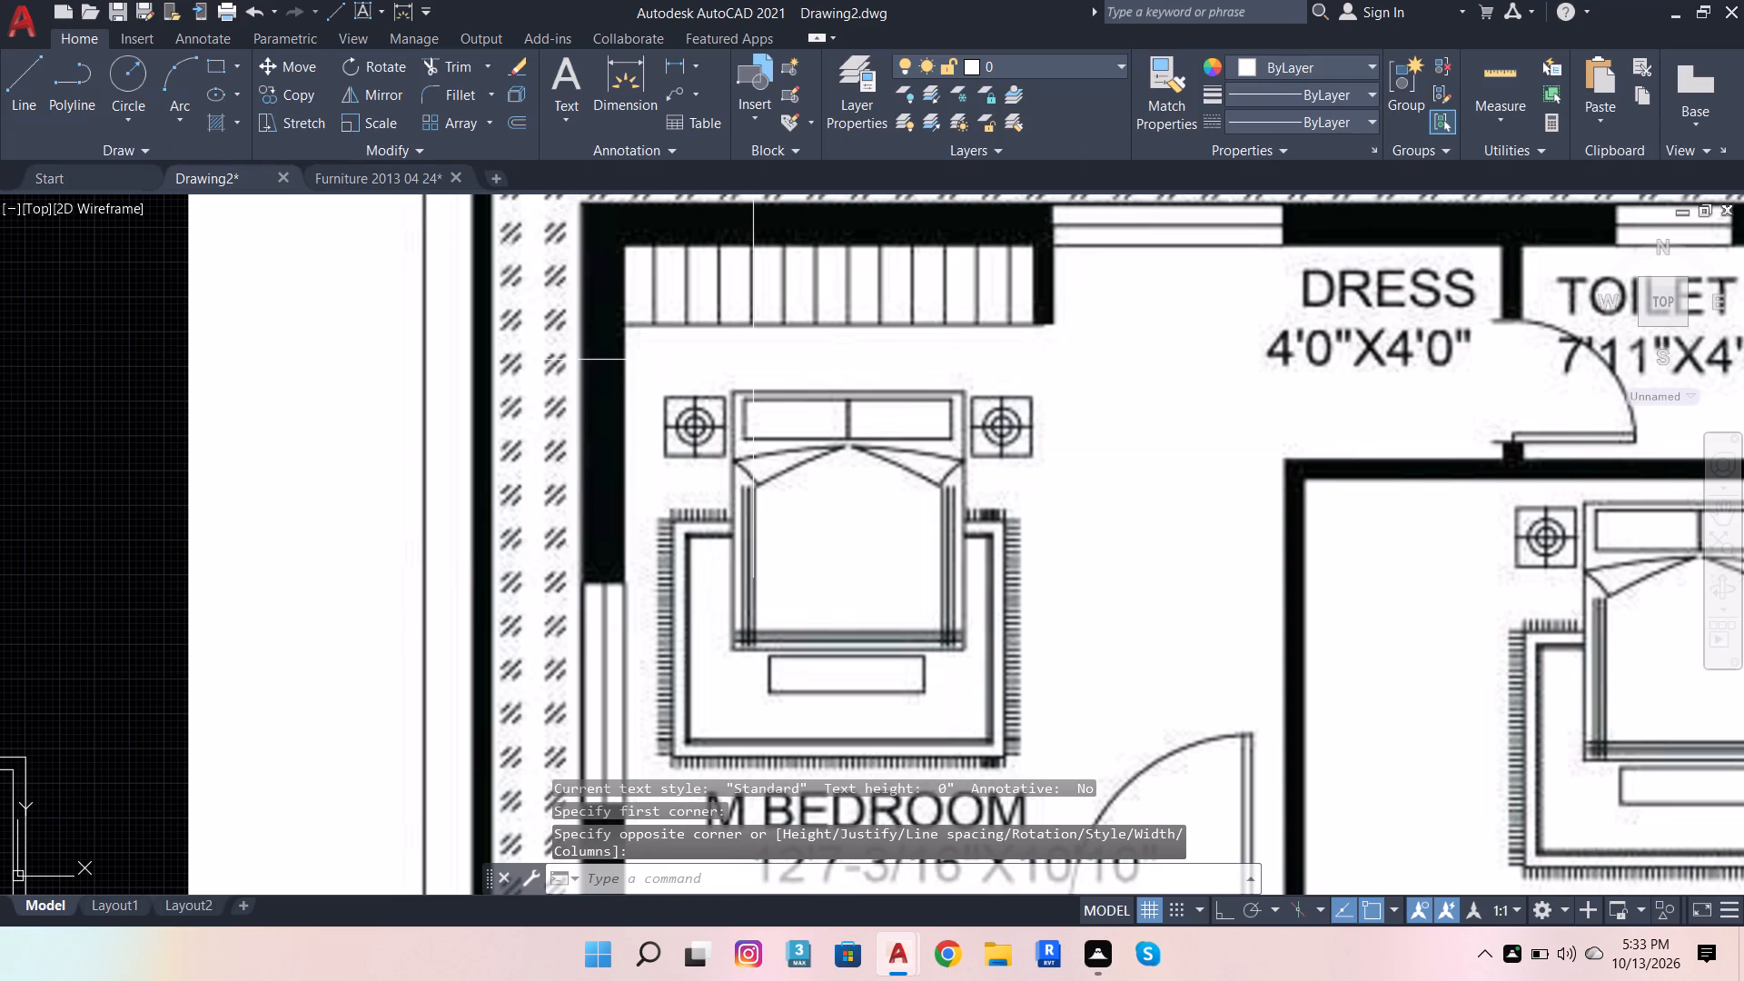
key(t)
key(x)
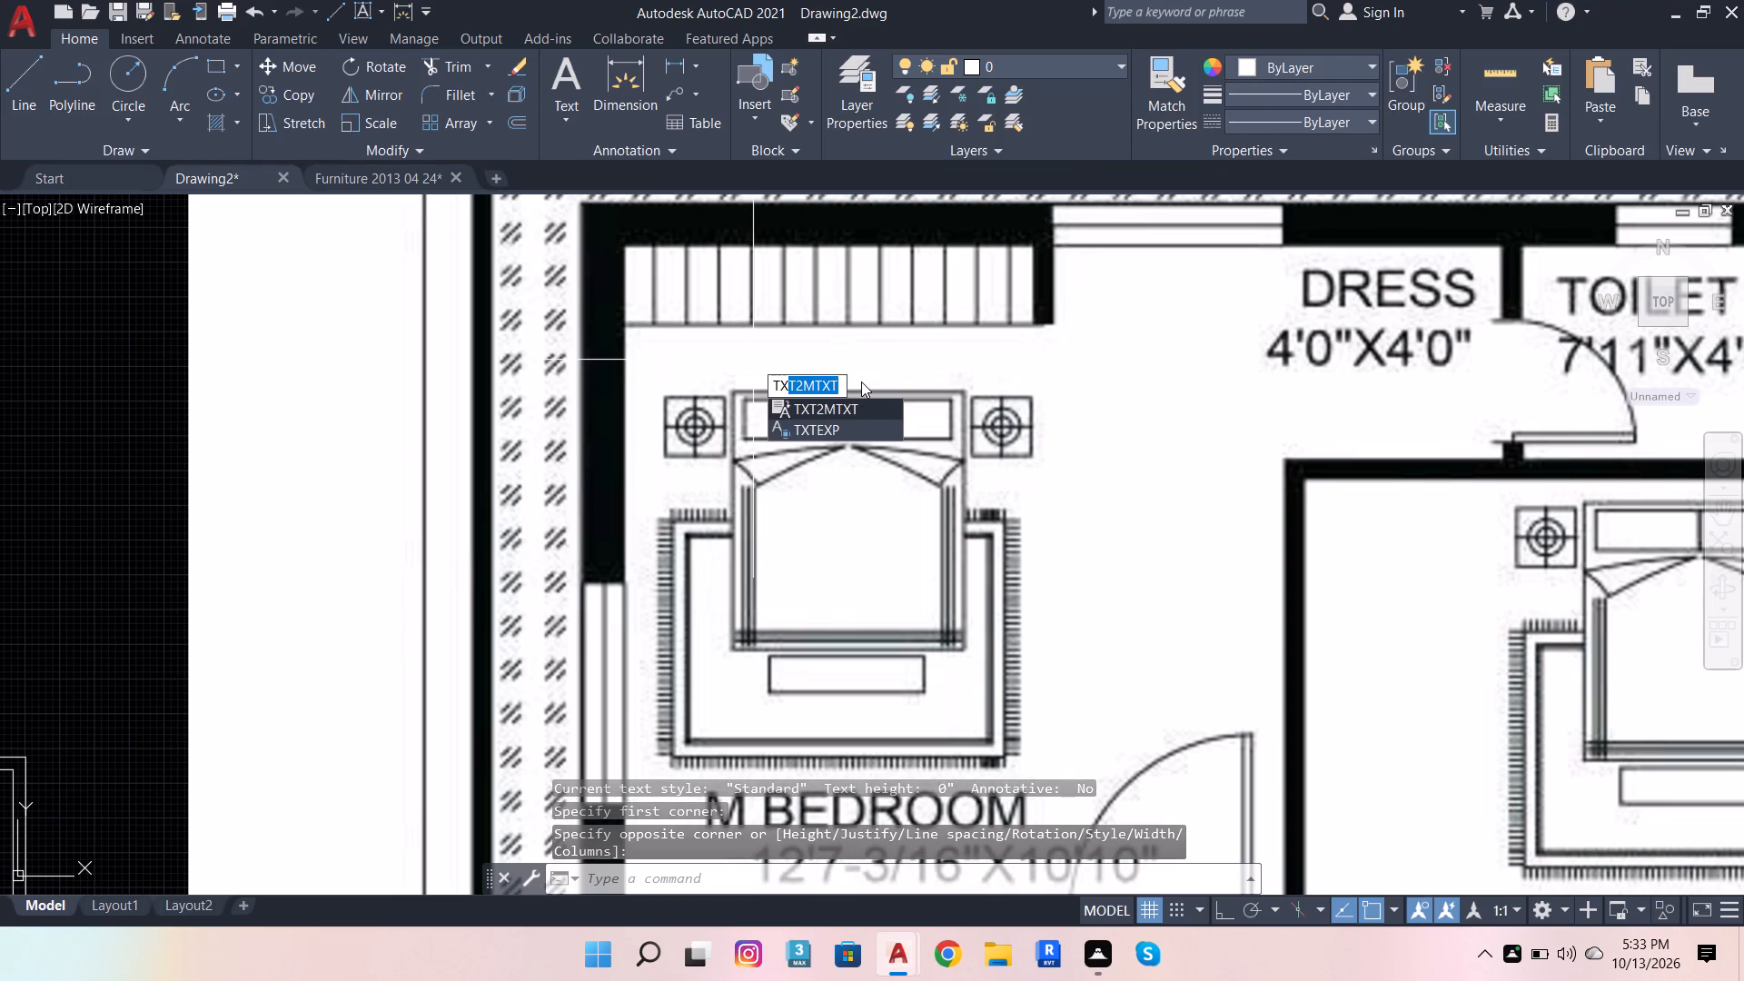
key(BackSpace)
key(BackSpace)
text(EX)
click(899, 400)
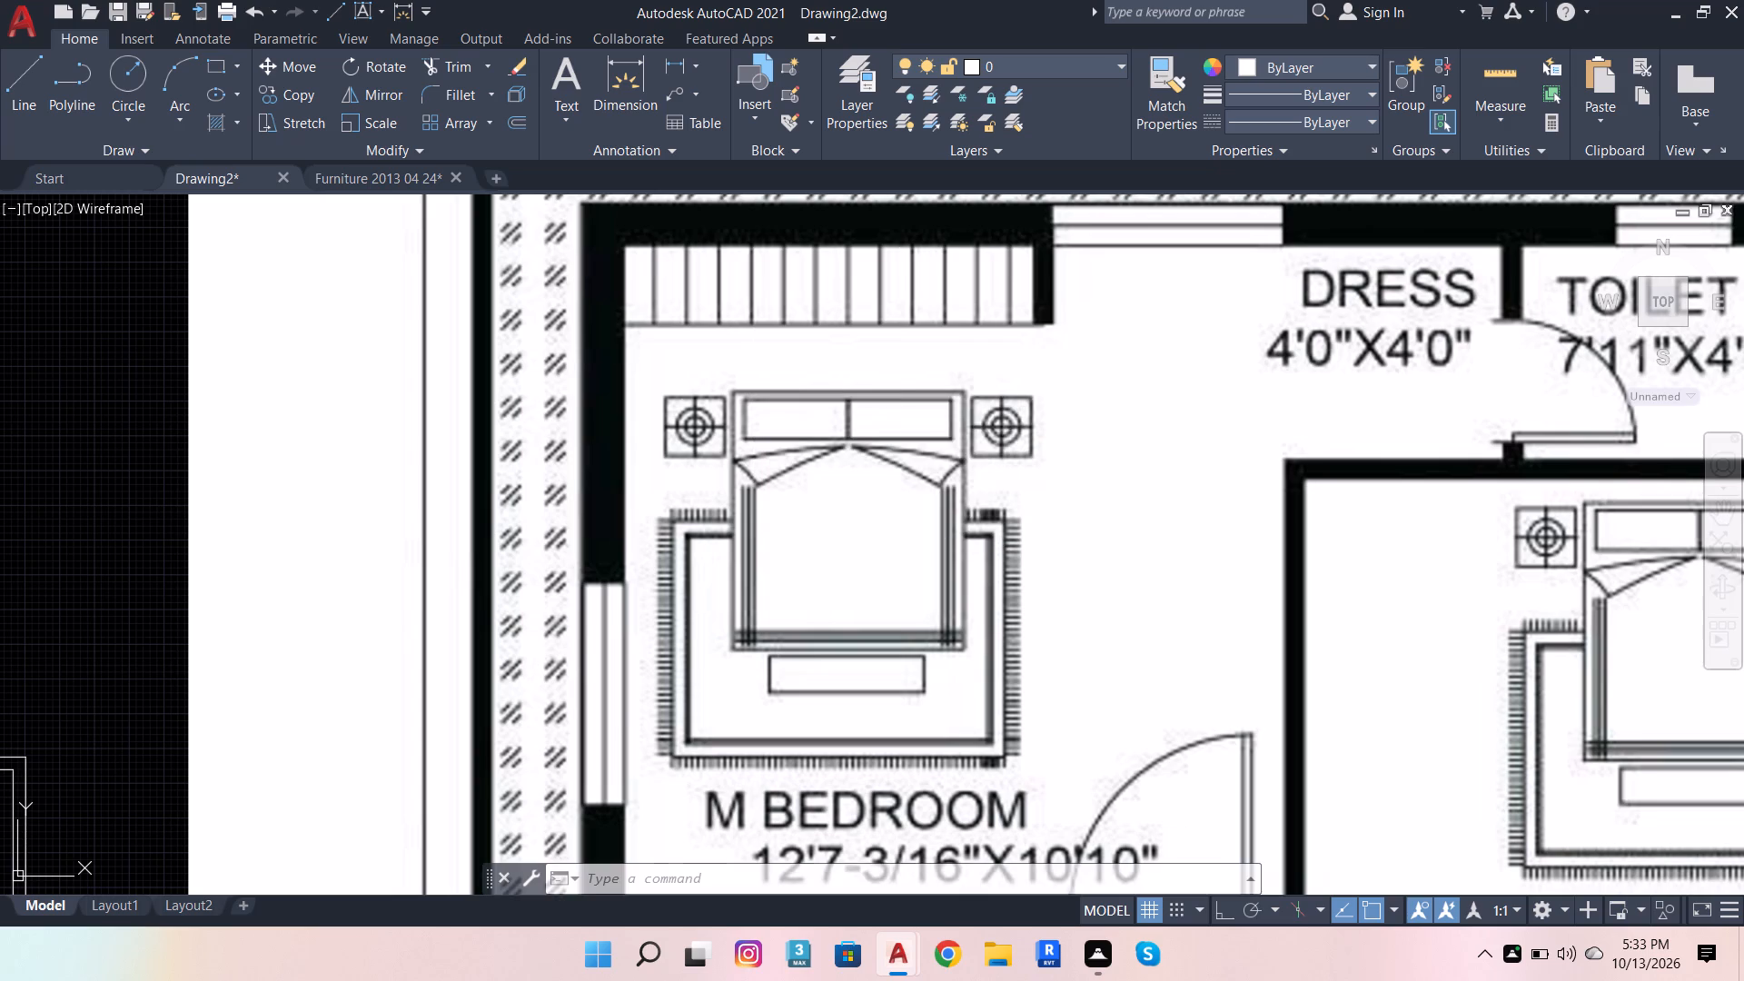
Set the default text height (TEXTSIZE) to 6 inches.
click(1058, 882)
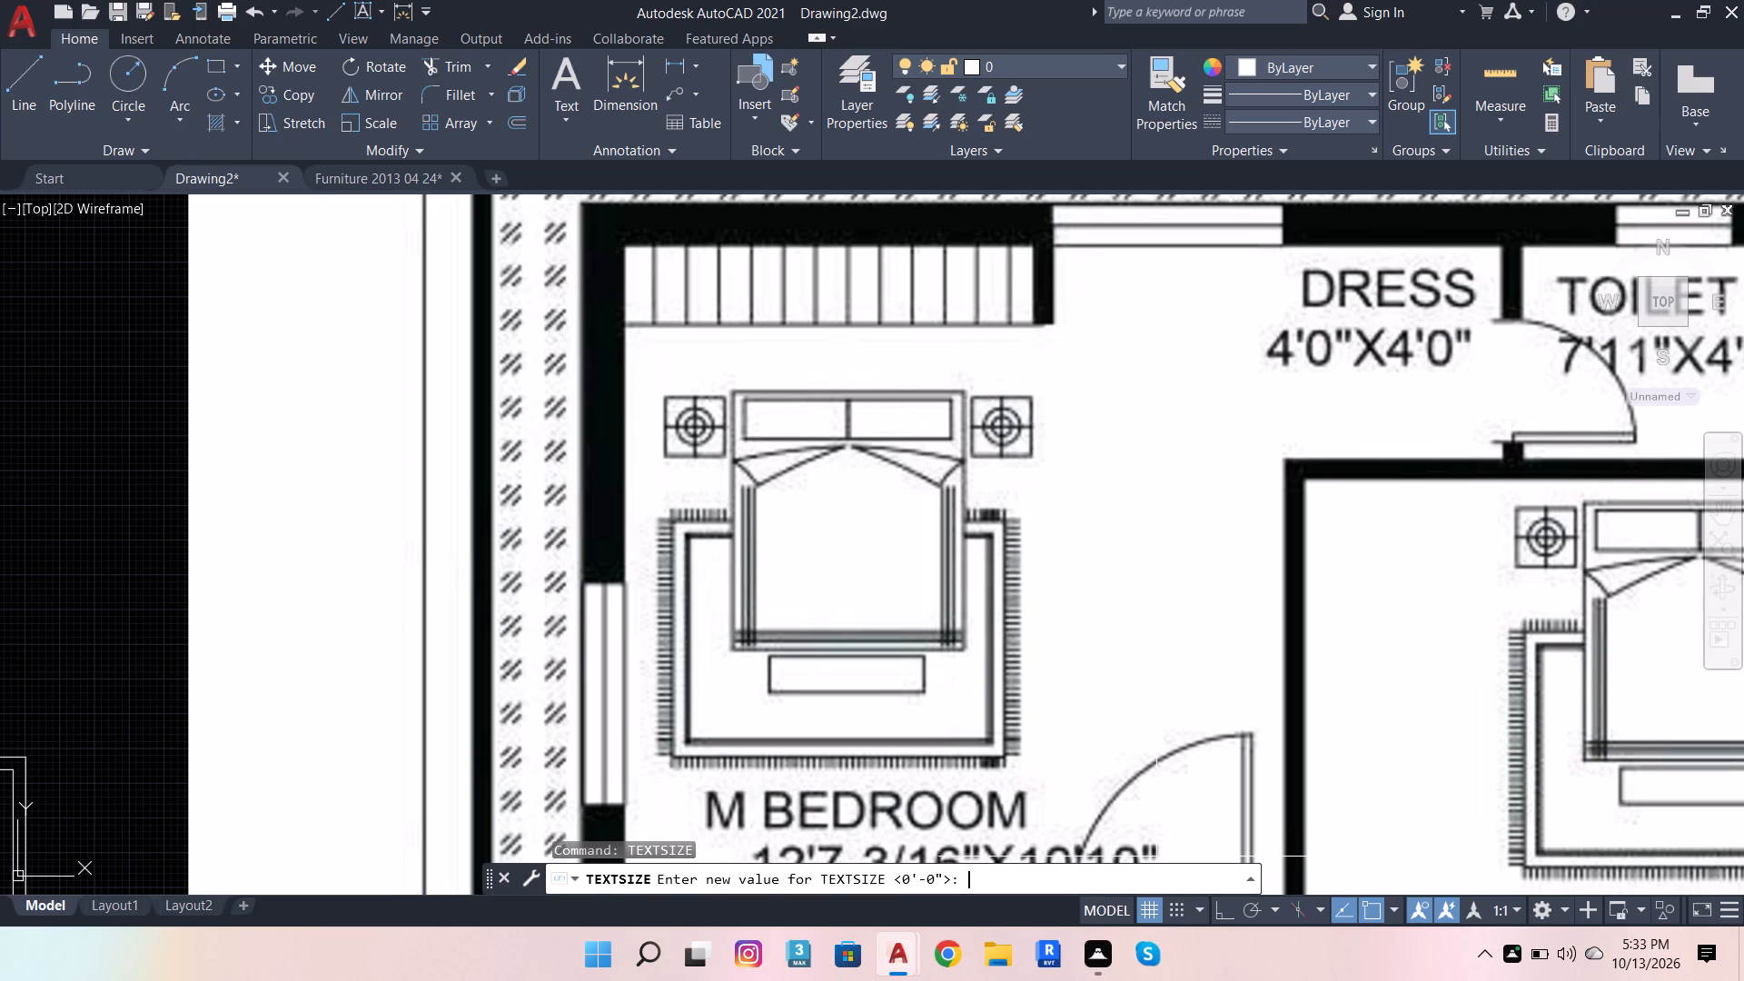
key(6)
key(Return)
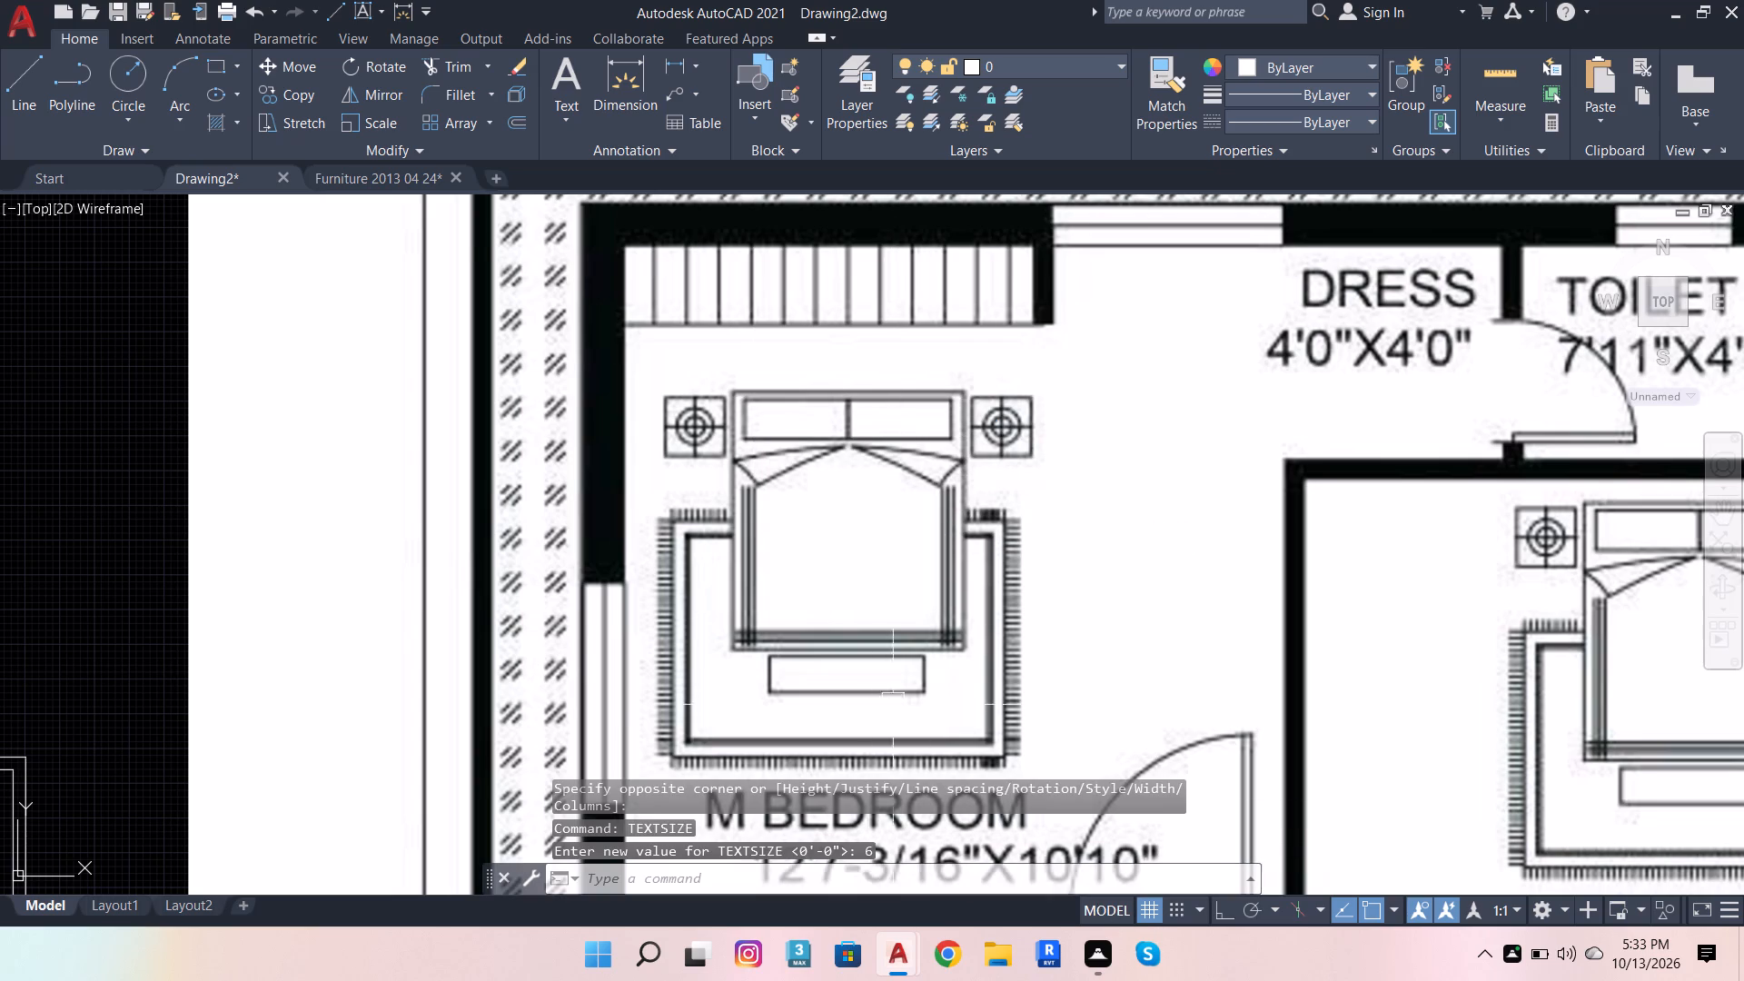
Create a multiline text box over the master bedroom's bed in the reference image.
click(570, 61)
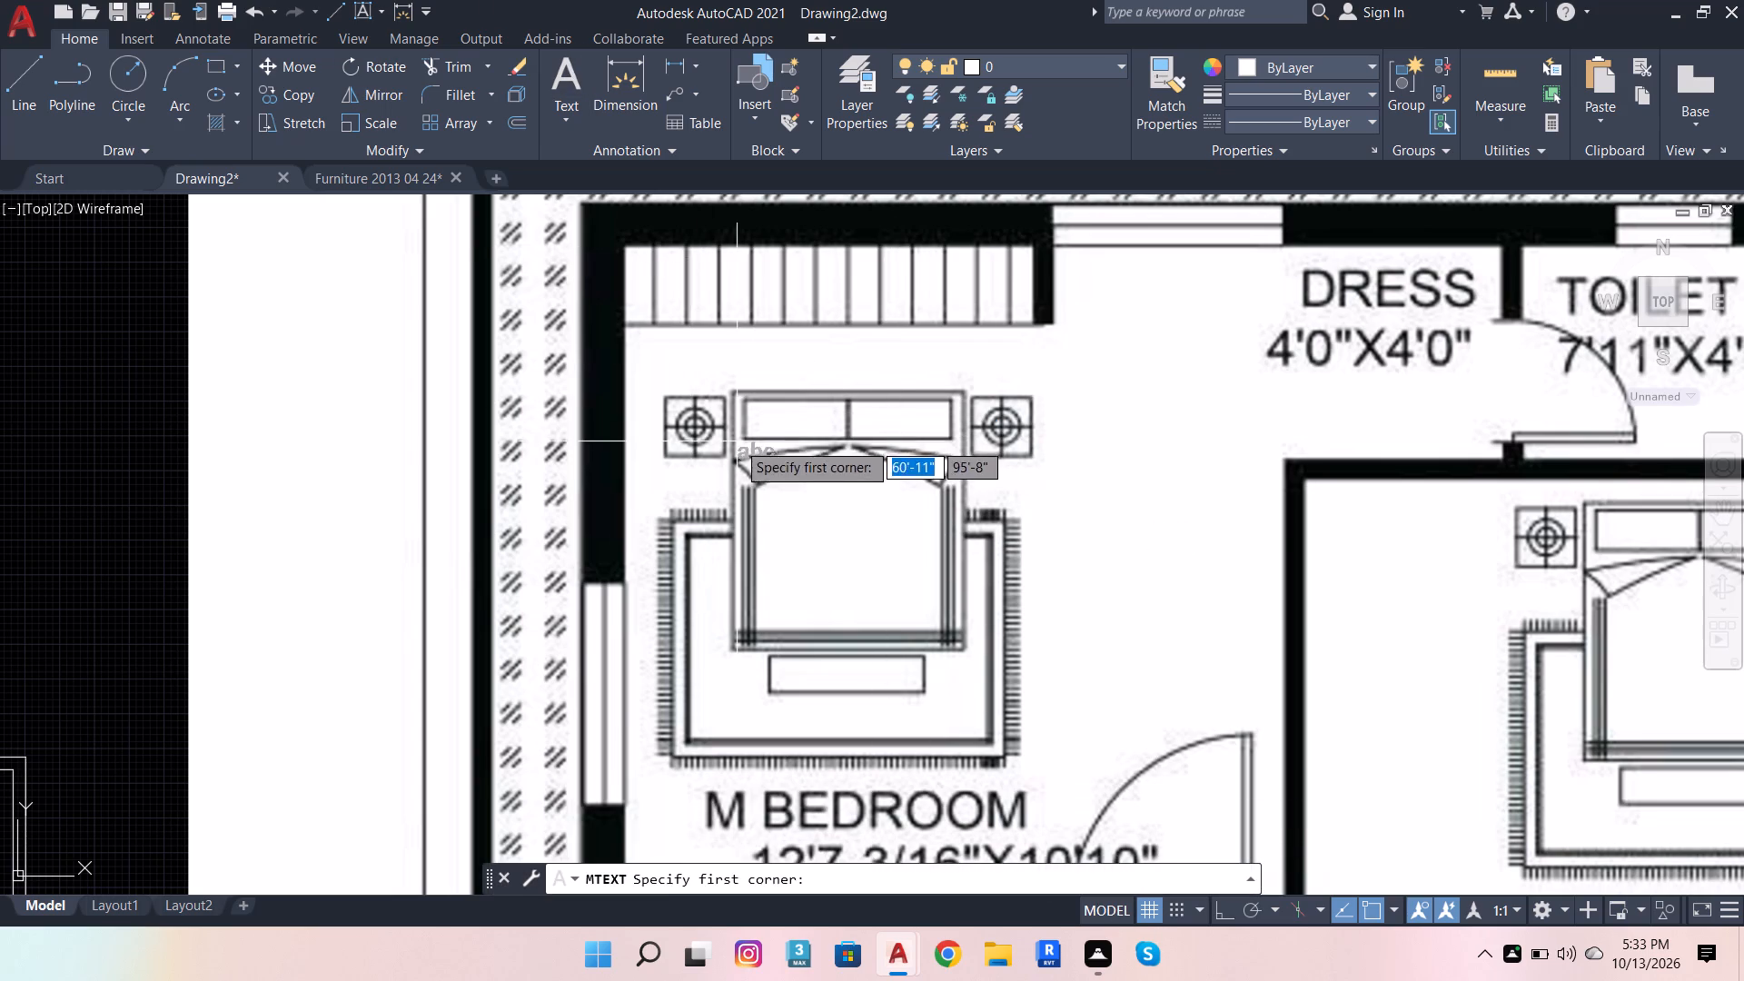
click(737, 439)
click(1033, 489)
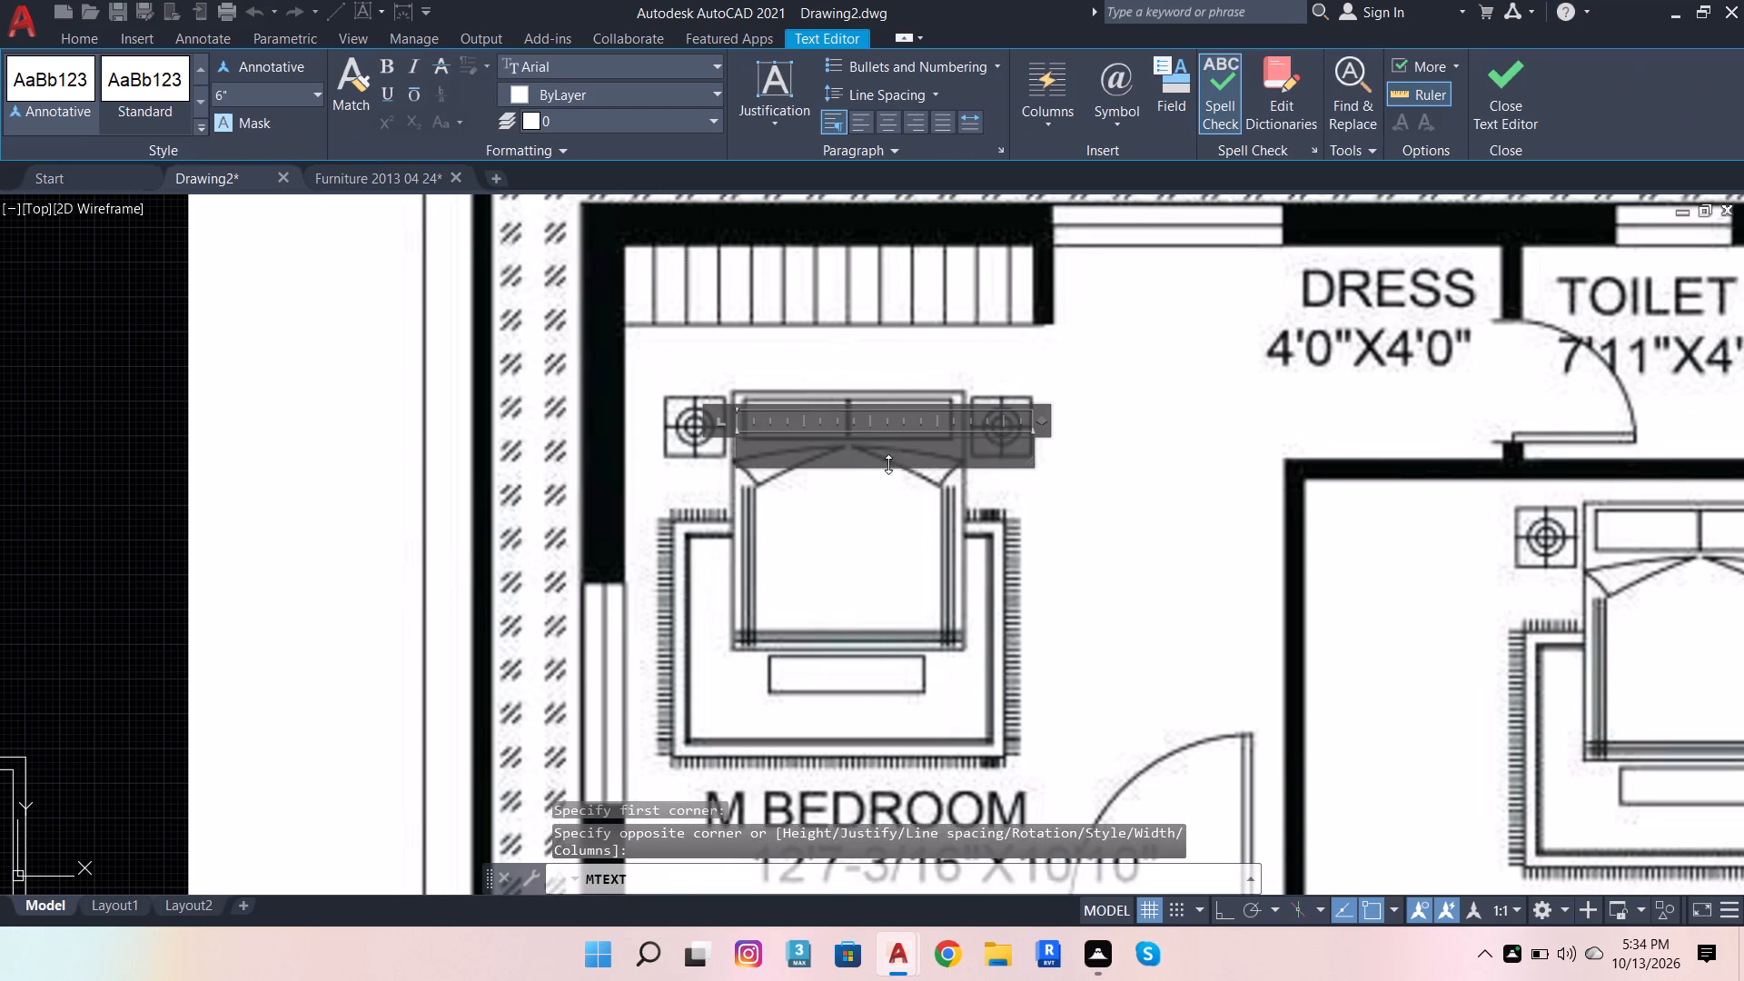
scroll(1012, 384, down, 2)
scroll(980, 395, up, 1)
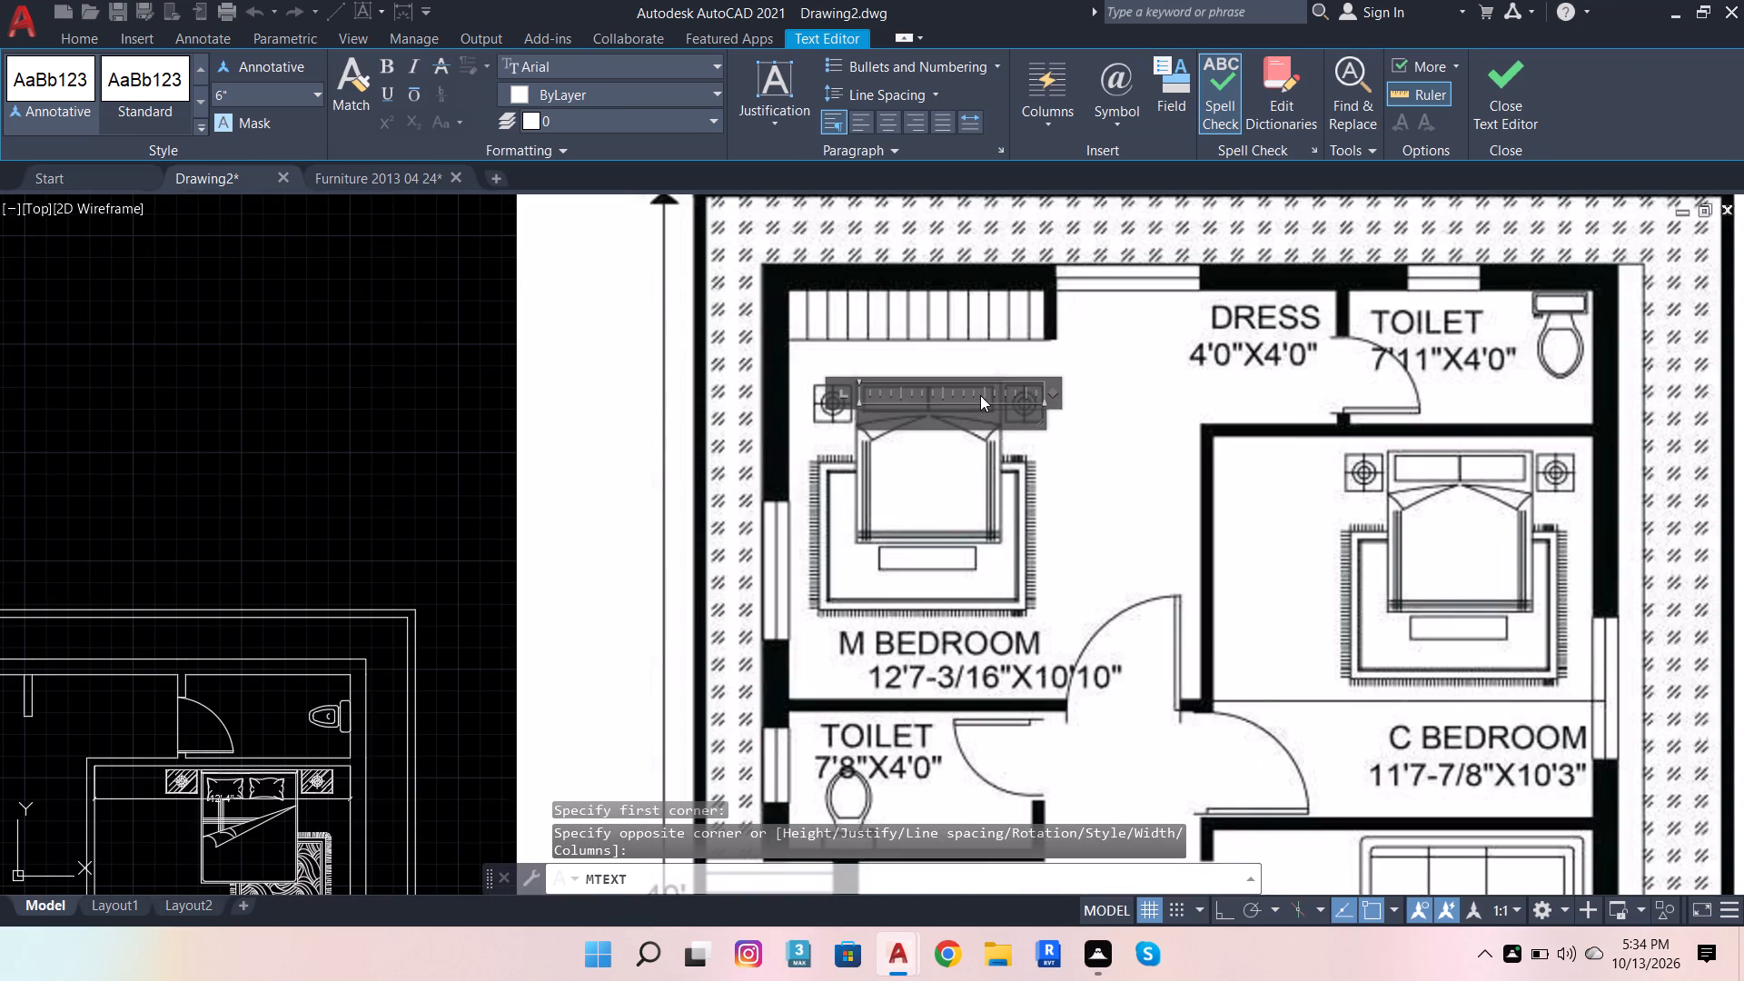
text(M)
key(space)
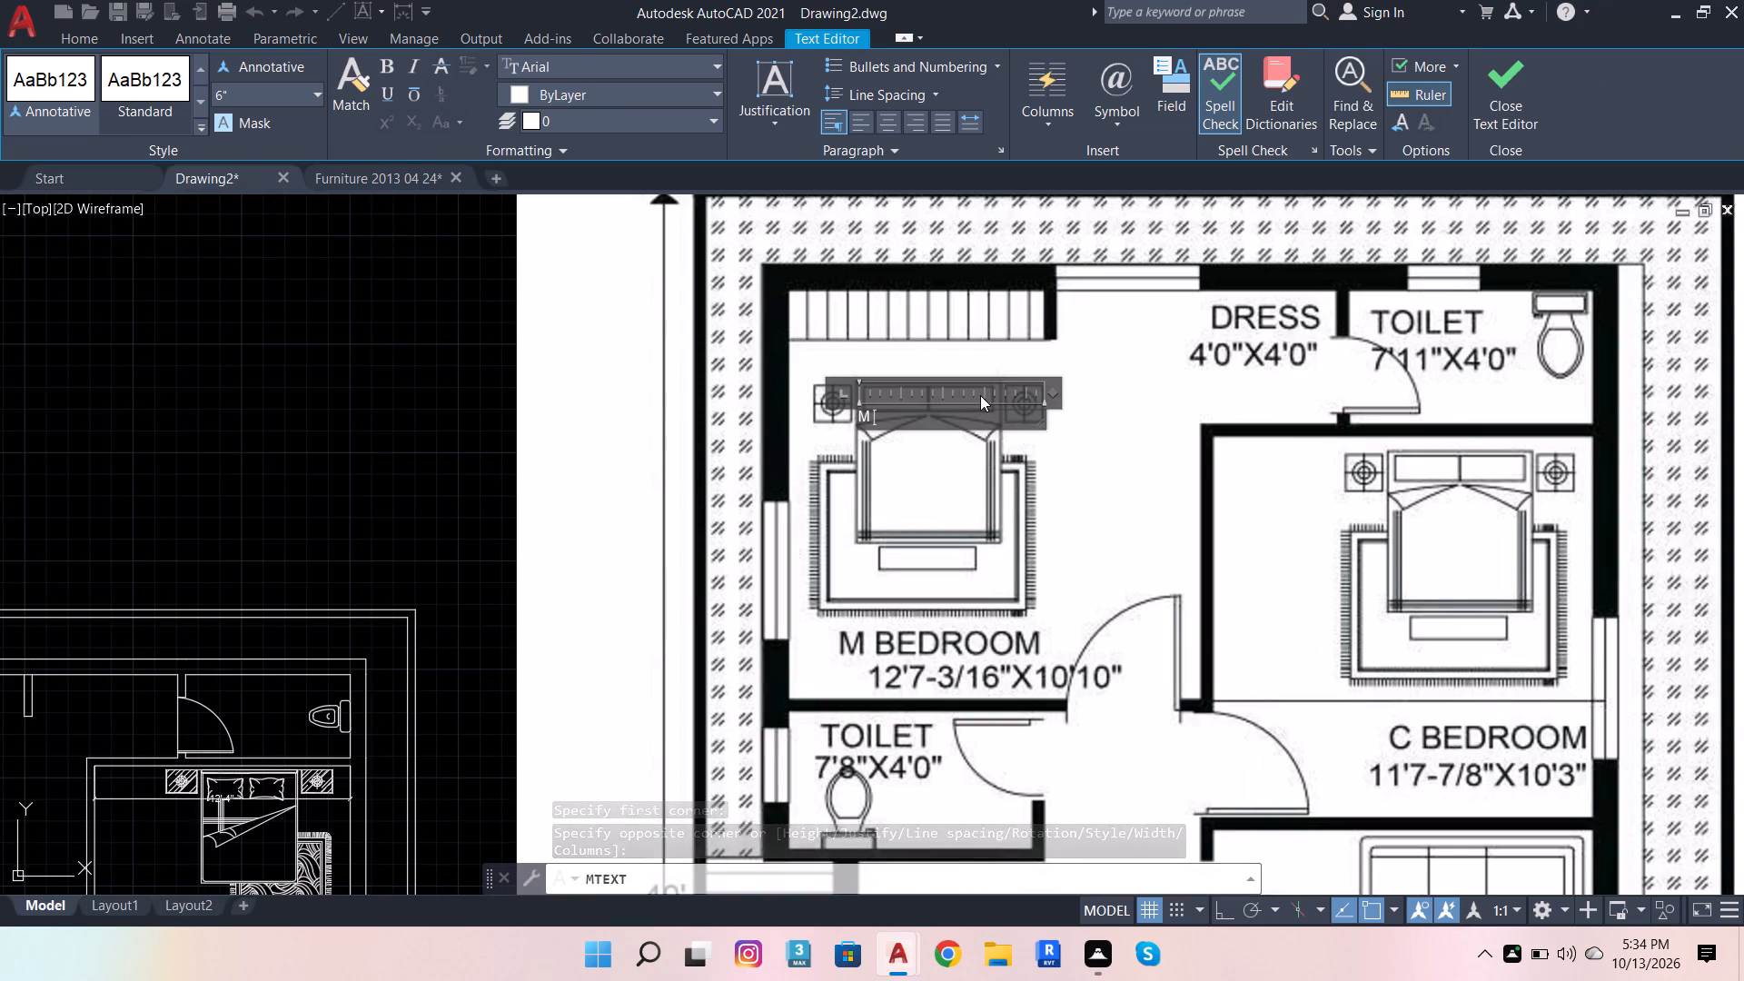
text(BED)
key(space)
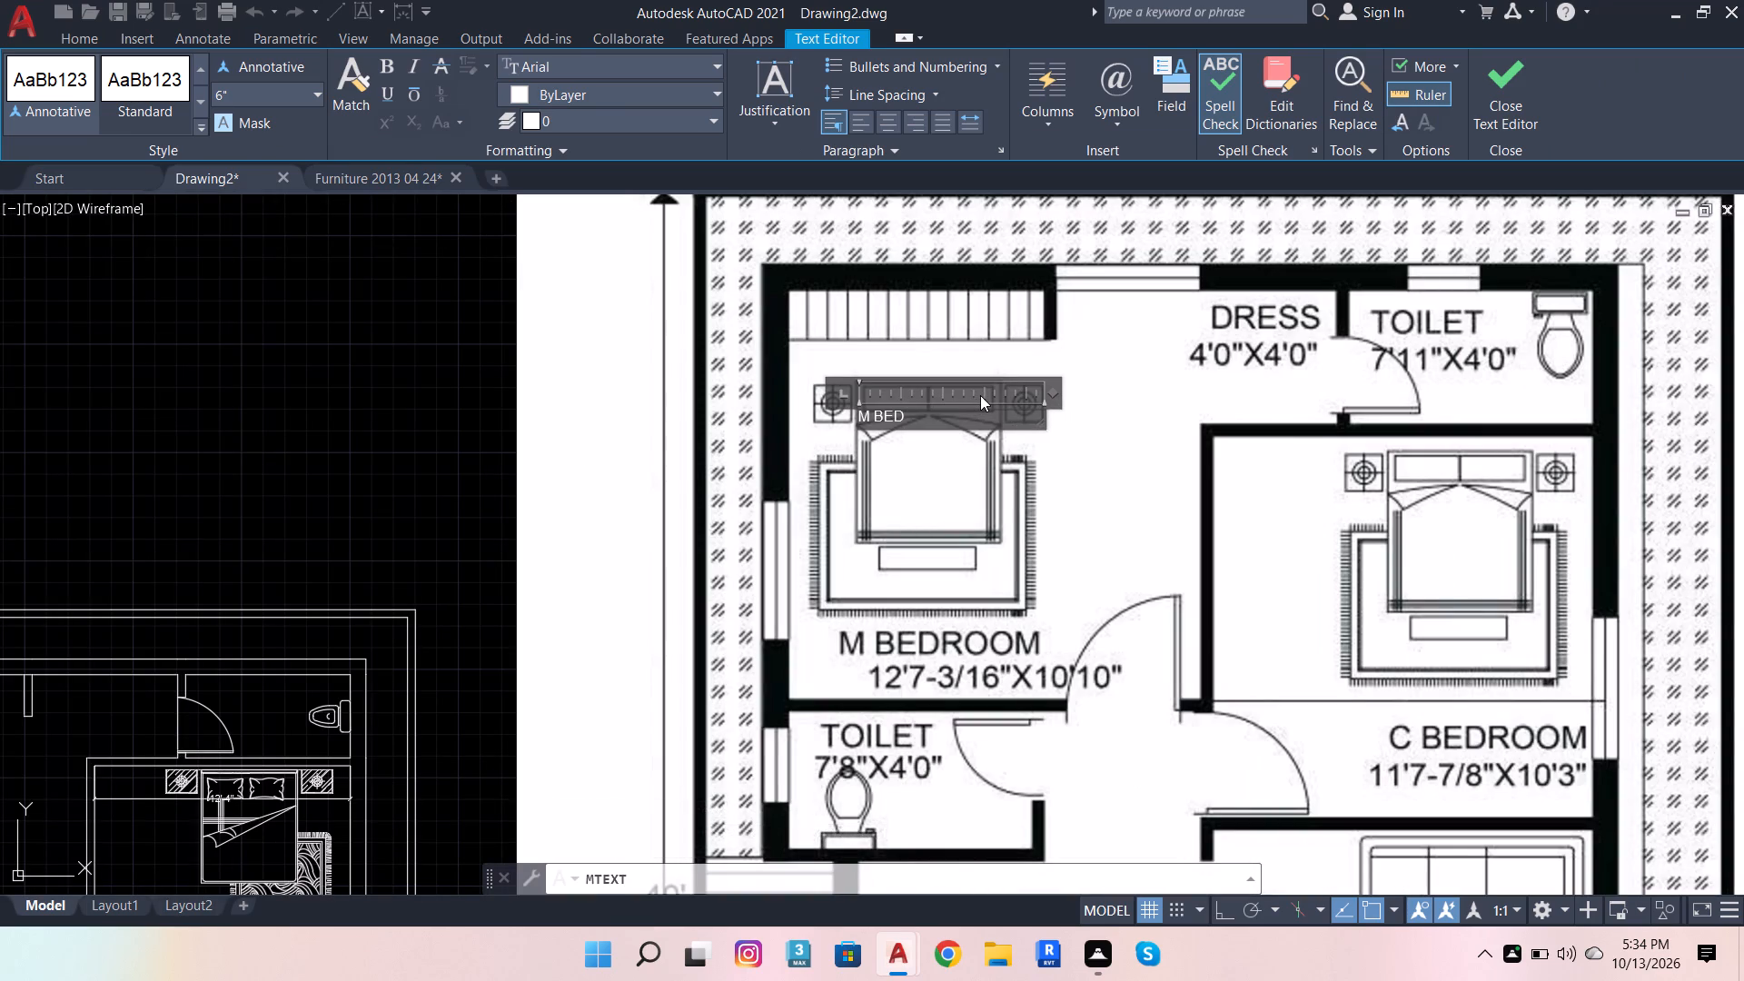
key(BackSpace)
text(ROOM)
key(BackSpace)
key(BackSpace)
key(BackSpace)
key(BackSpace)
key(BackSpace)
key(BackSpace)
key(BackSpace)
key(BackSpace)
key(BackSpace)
Centre-align the text and enter "M BEDROOM" as the first line of the label.
scroll(980, 395, up, 1)
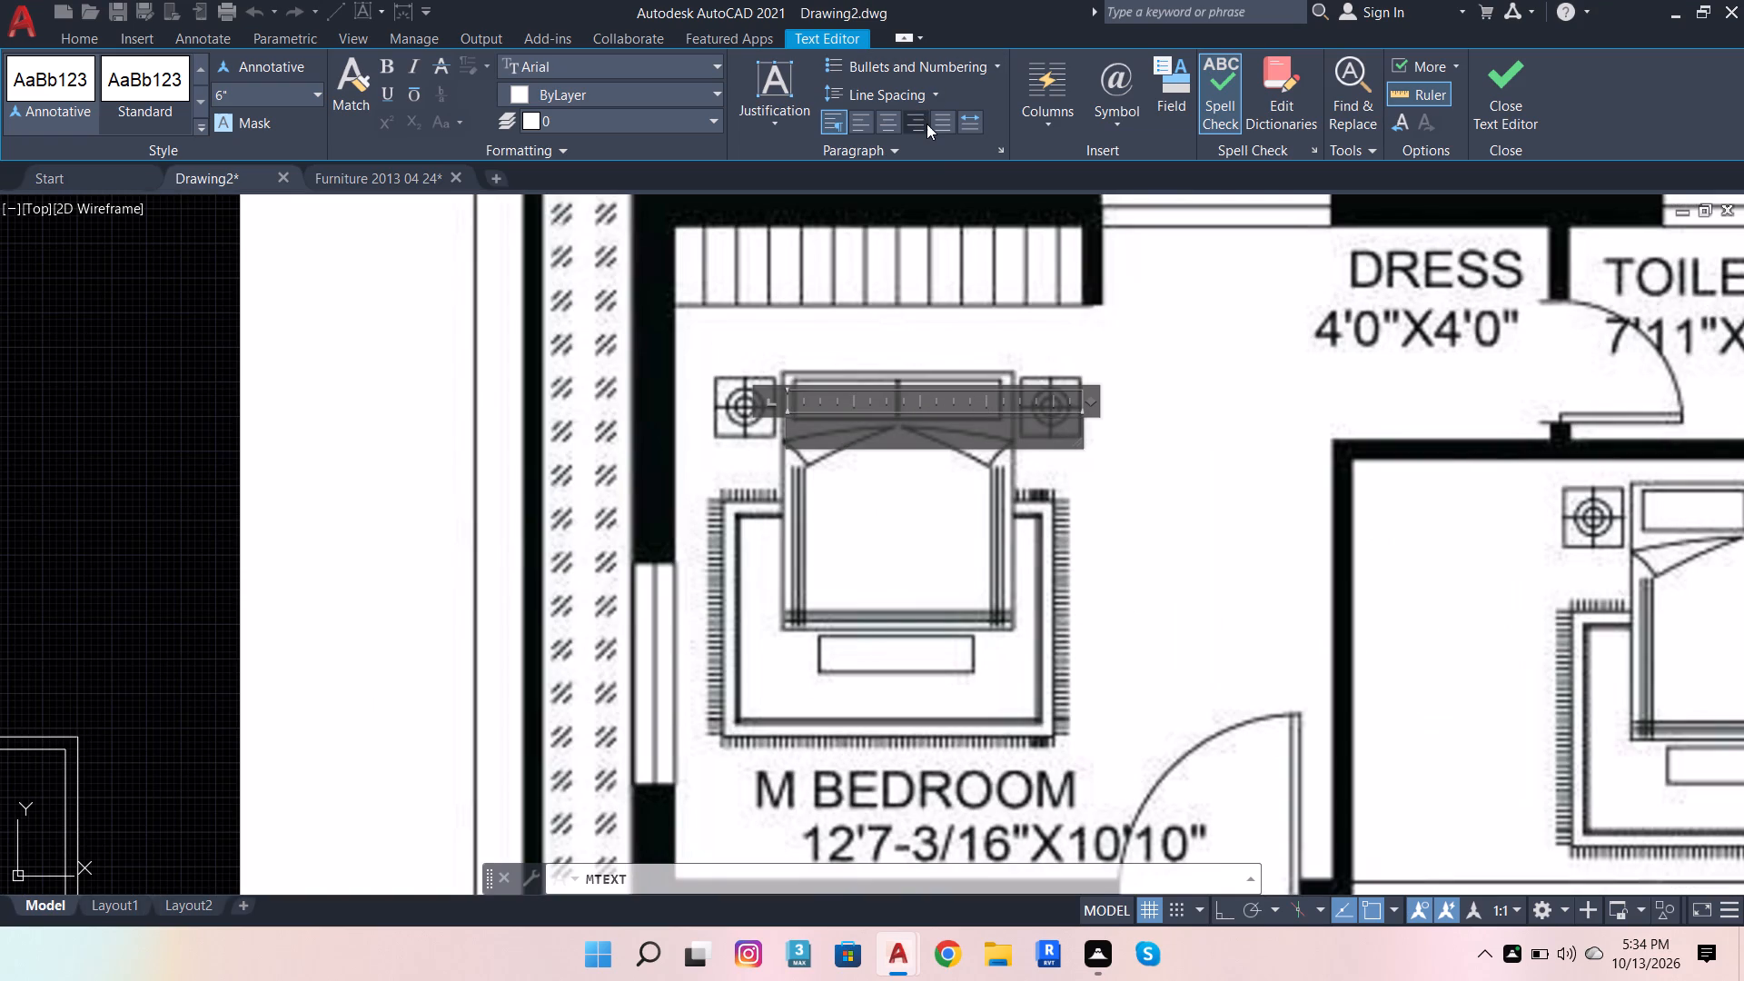
click(897, 127)
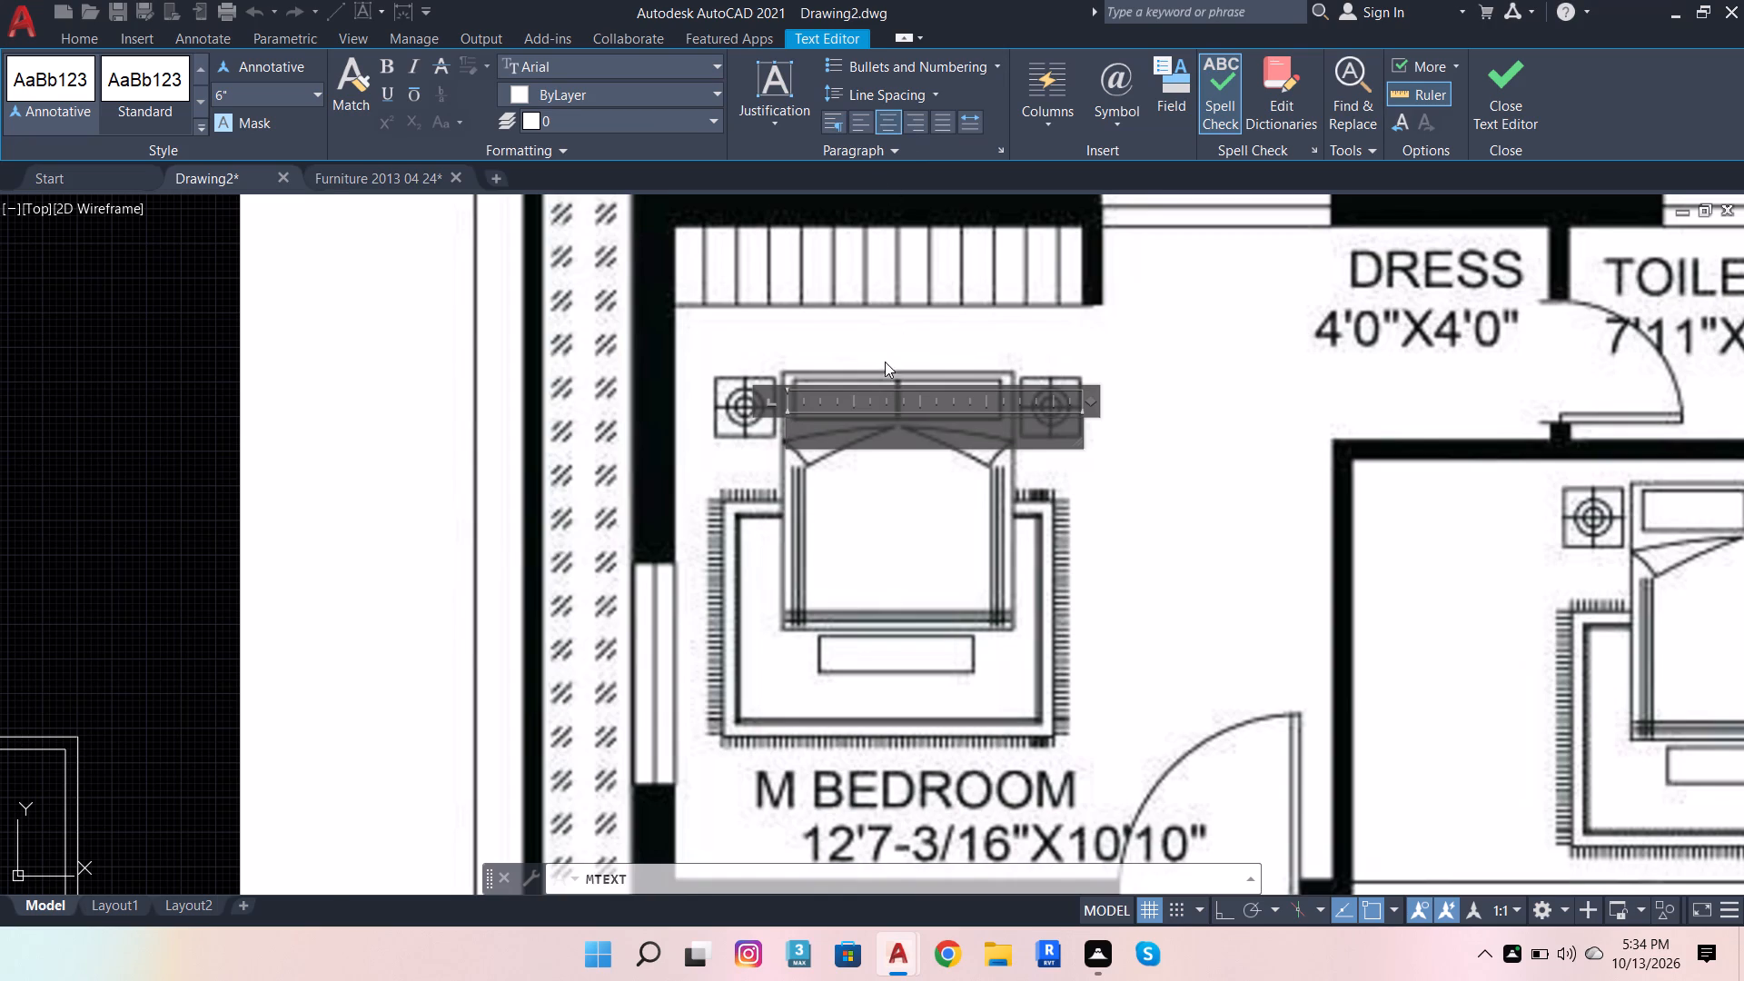
scroll(895, 416, up, 1)
click(916, 423)
scroll(1086, 368, down, 2)
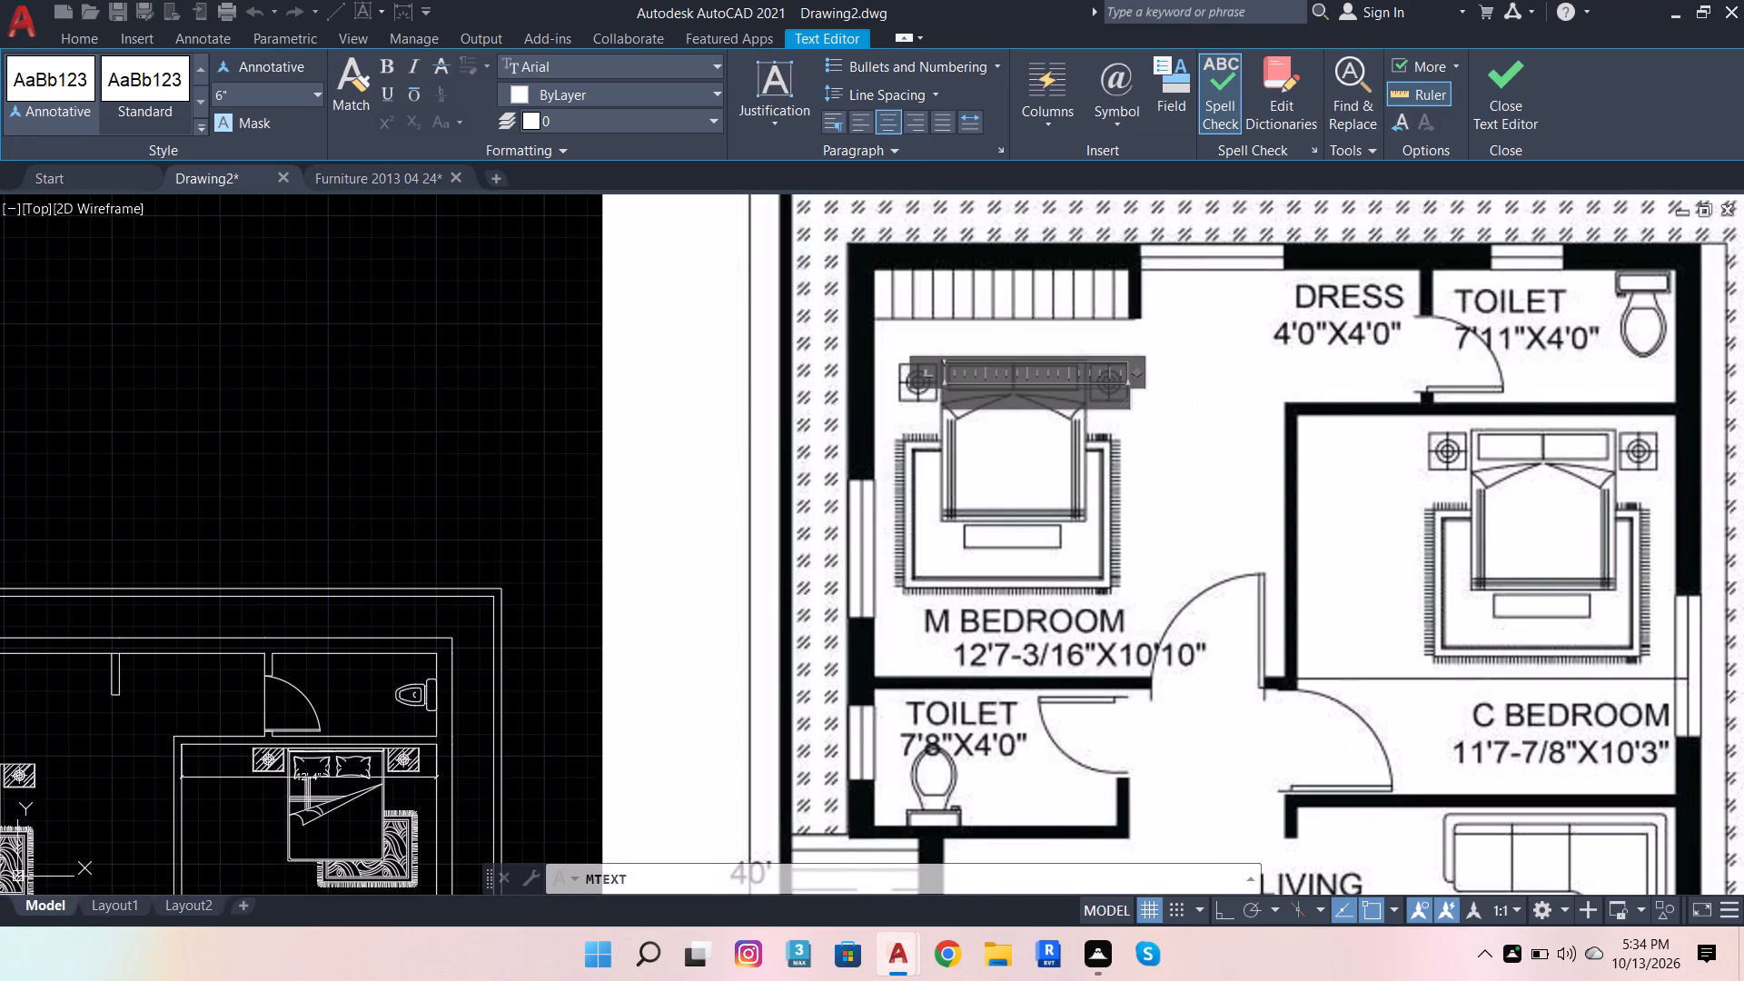
text(M)
key(space)
text(BEDROOM)
key(Return)
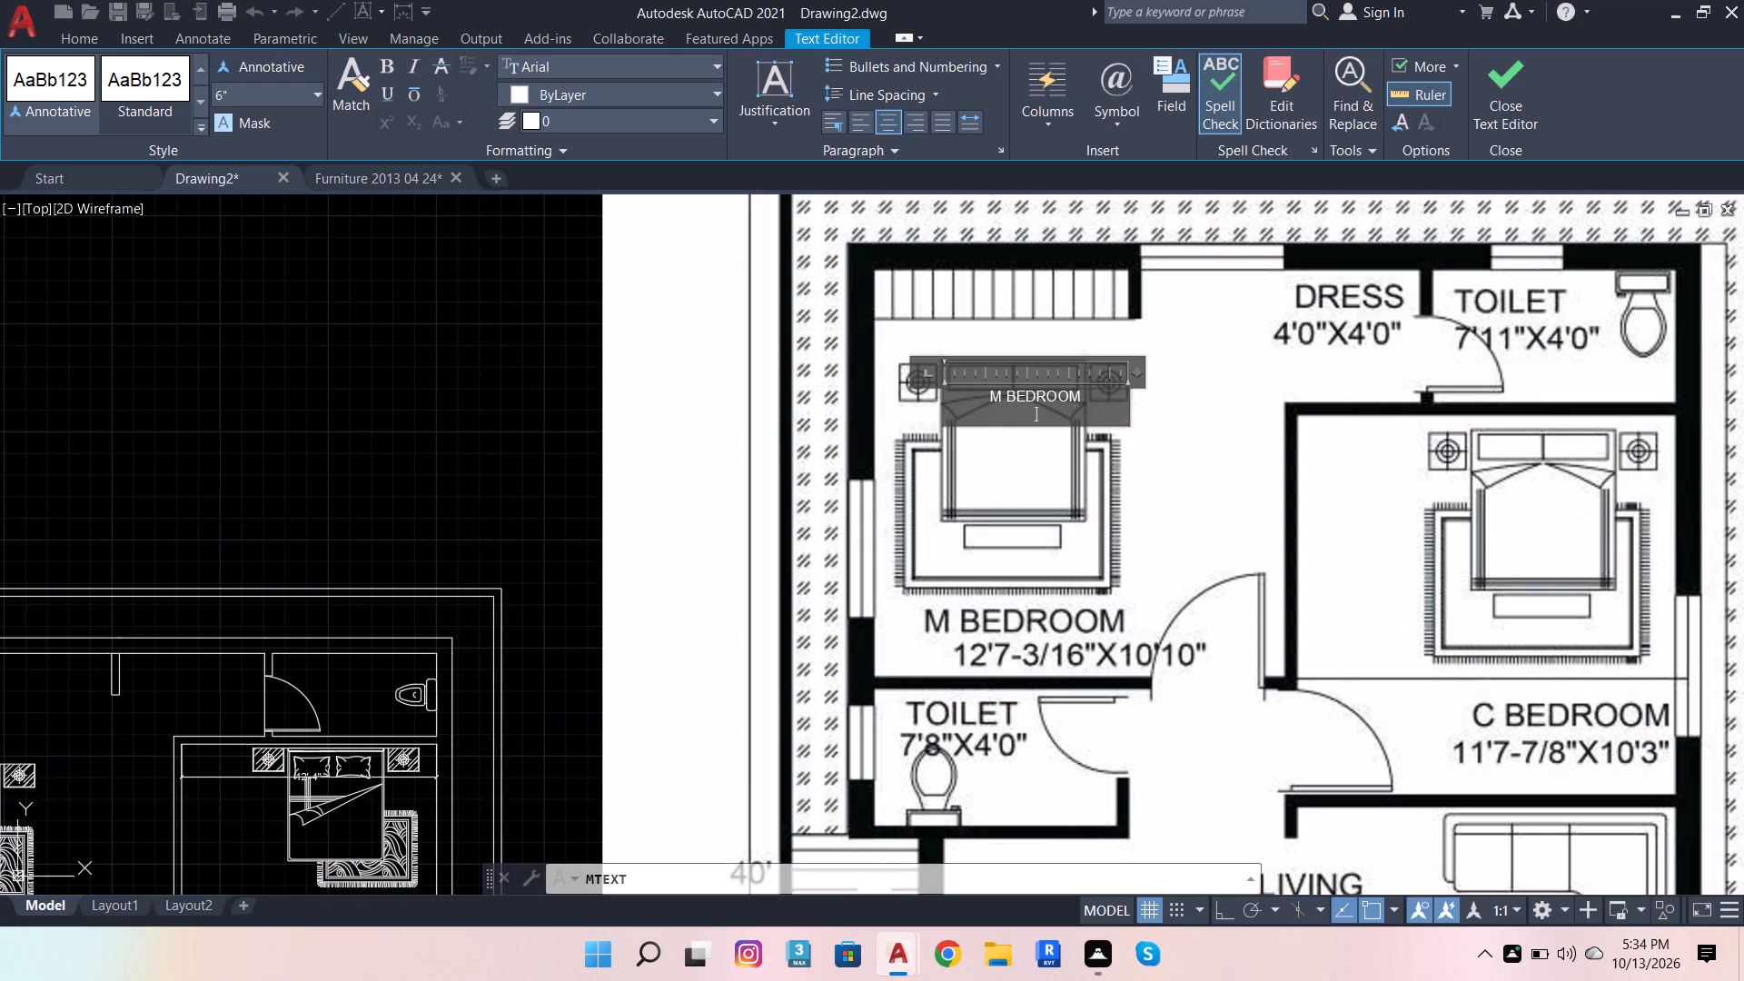
Enter the room size 12'7-3/16"X10'10" as the label's second line and finish the text.
text(12')
key(7)
key(minus)
key(3)
key(slash)
text(16)
key(shift+quotedbl)
key(x)
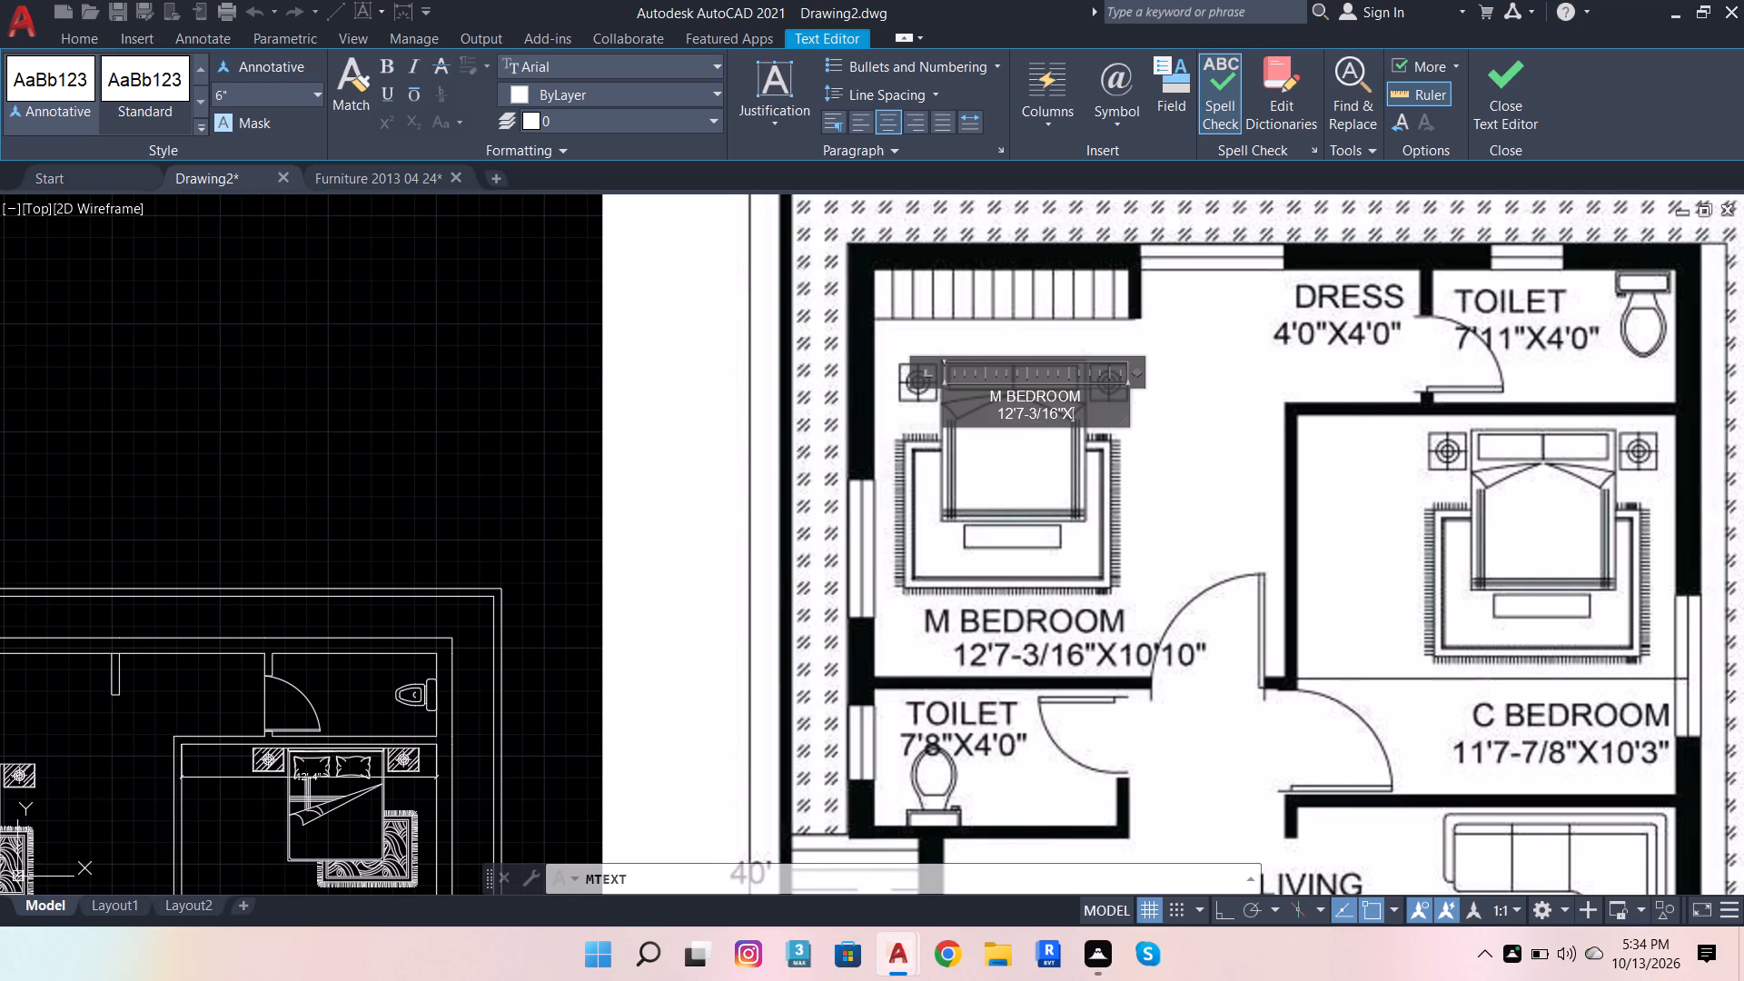
text(10')
text(10)
key(shift+quotedbl)
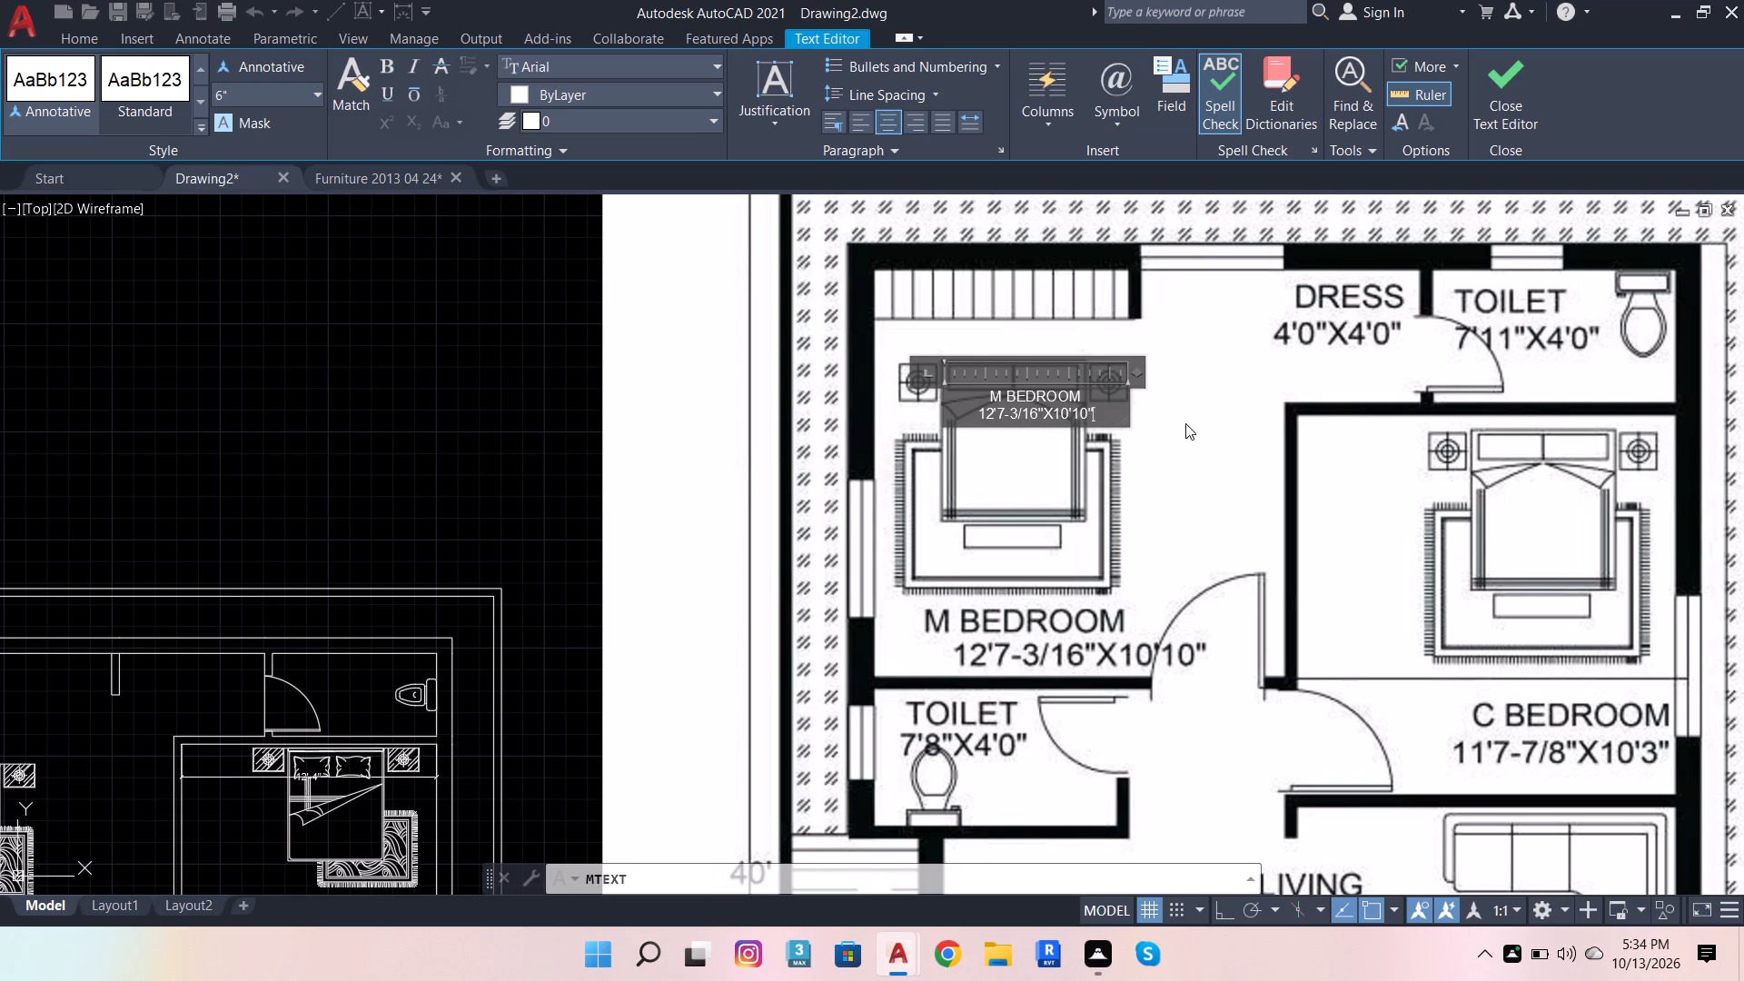
click(1217, 439)
Move the M BEDROOM label from the reference image to below the bed in the drawn plan's master bedroom.
scroll(1103, 405, up, 2)
click(1062, 391)
scroll(1023, 430, down, 3)
text(M)
key(space)
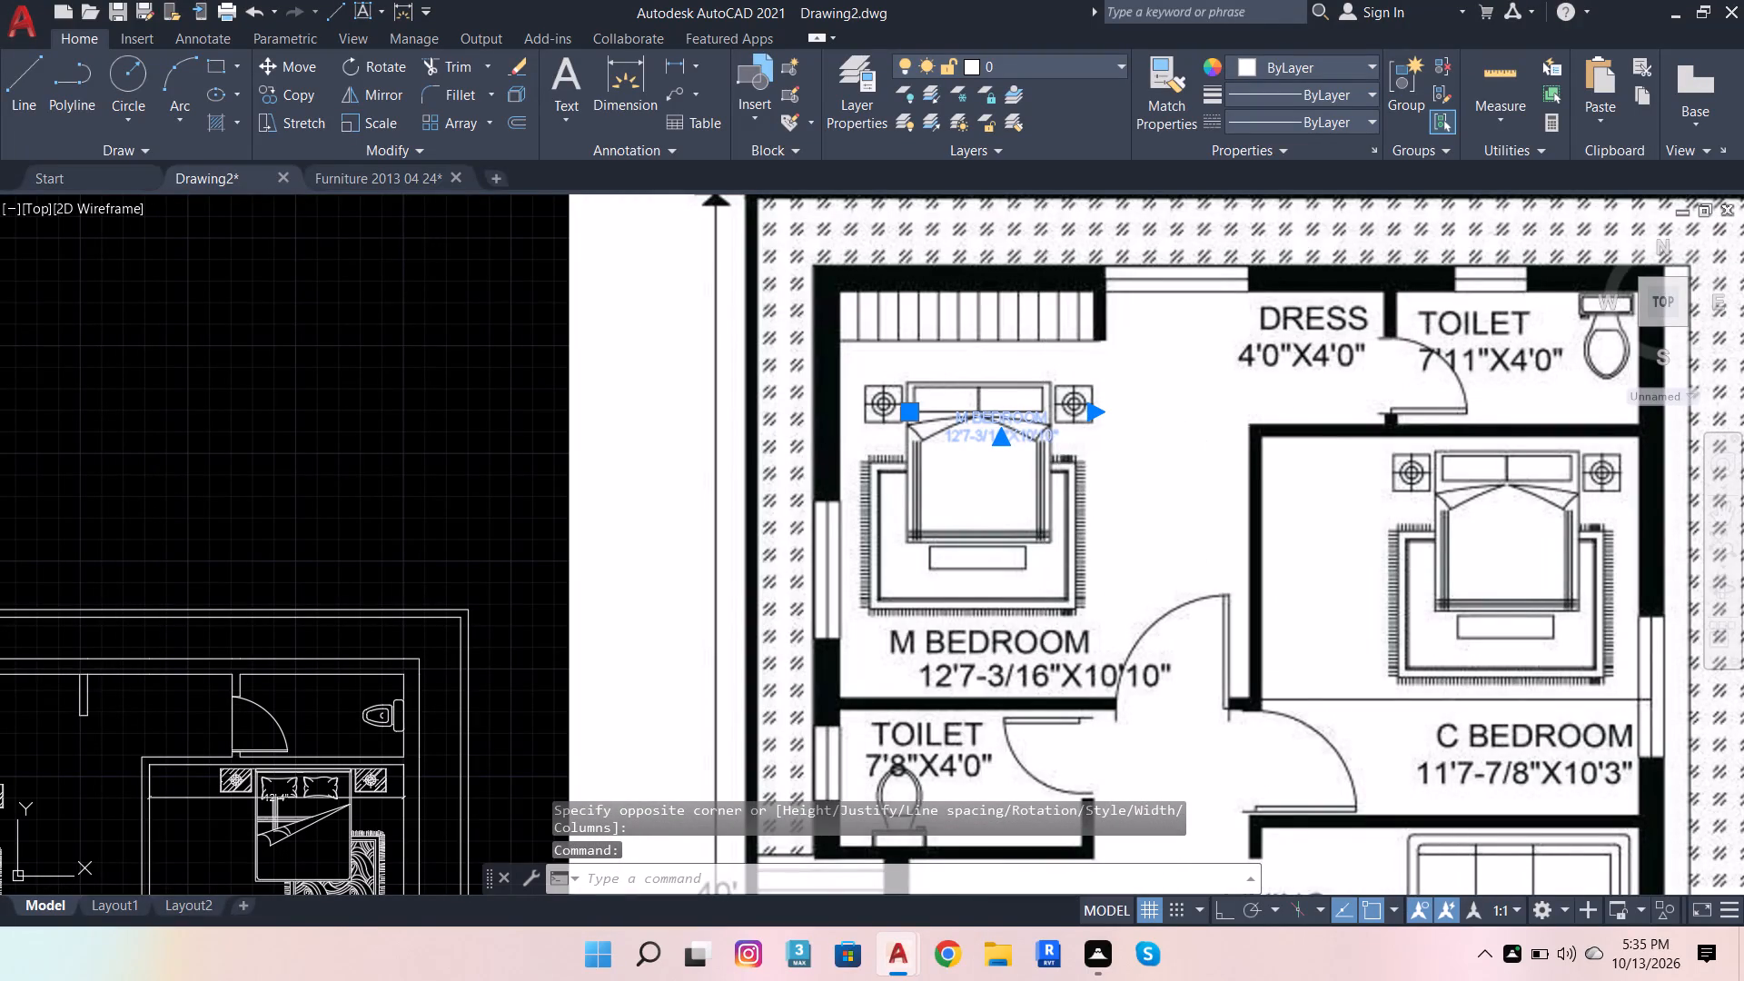
click(1042, 425)
scroll(1206, 489, down, 2)
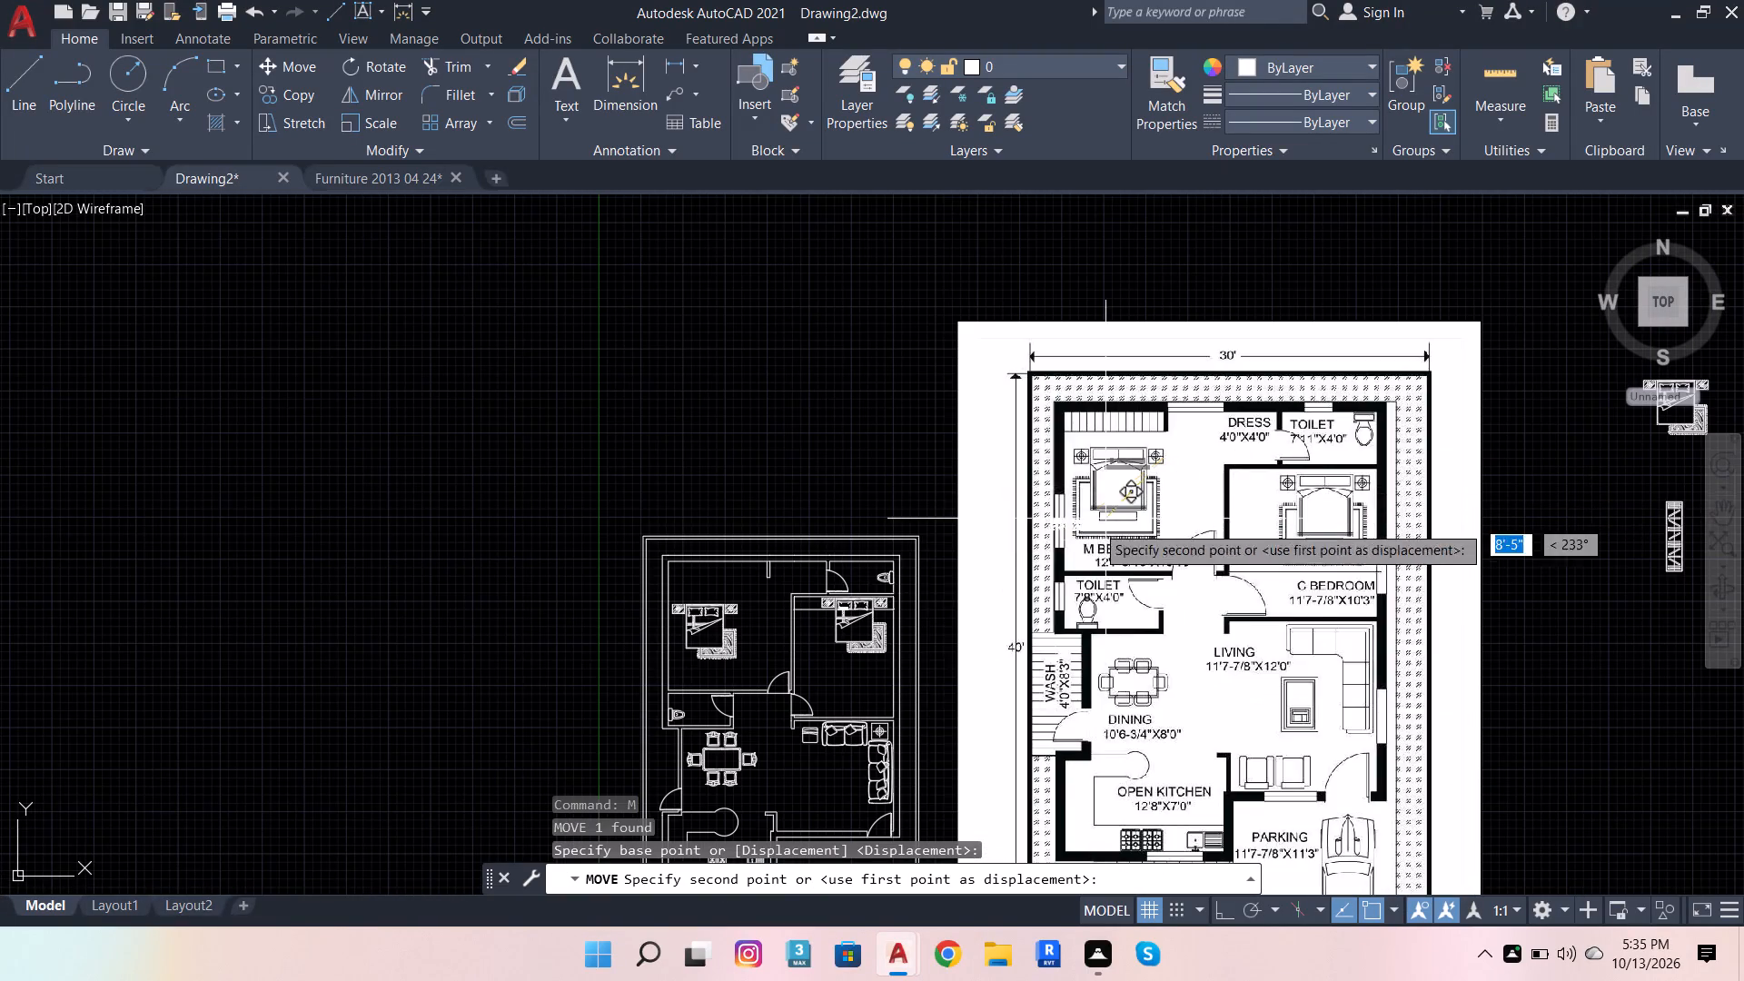
scroll(752, 675, up, 3)
click(736, 669)
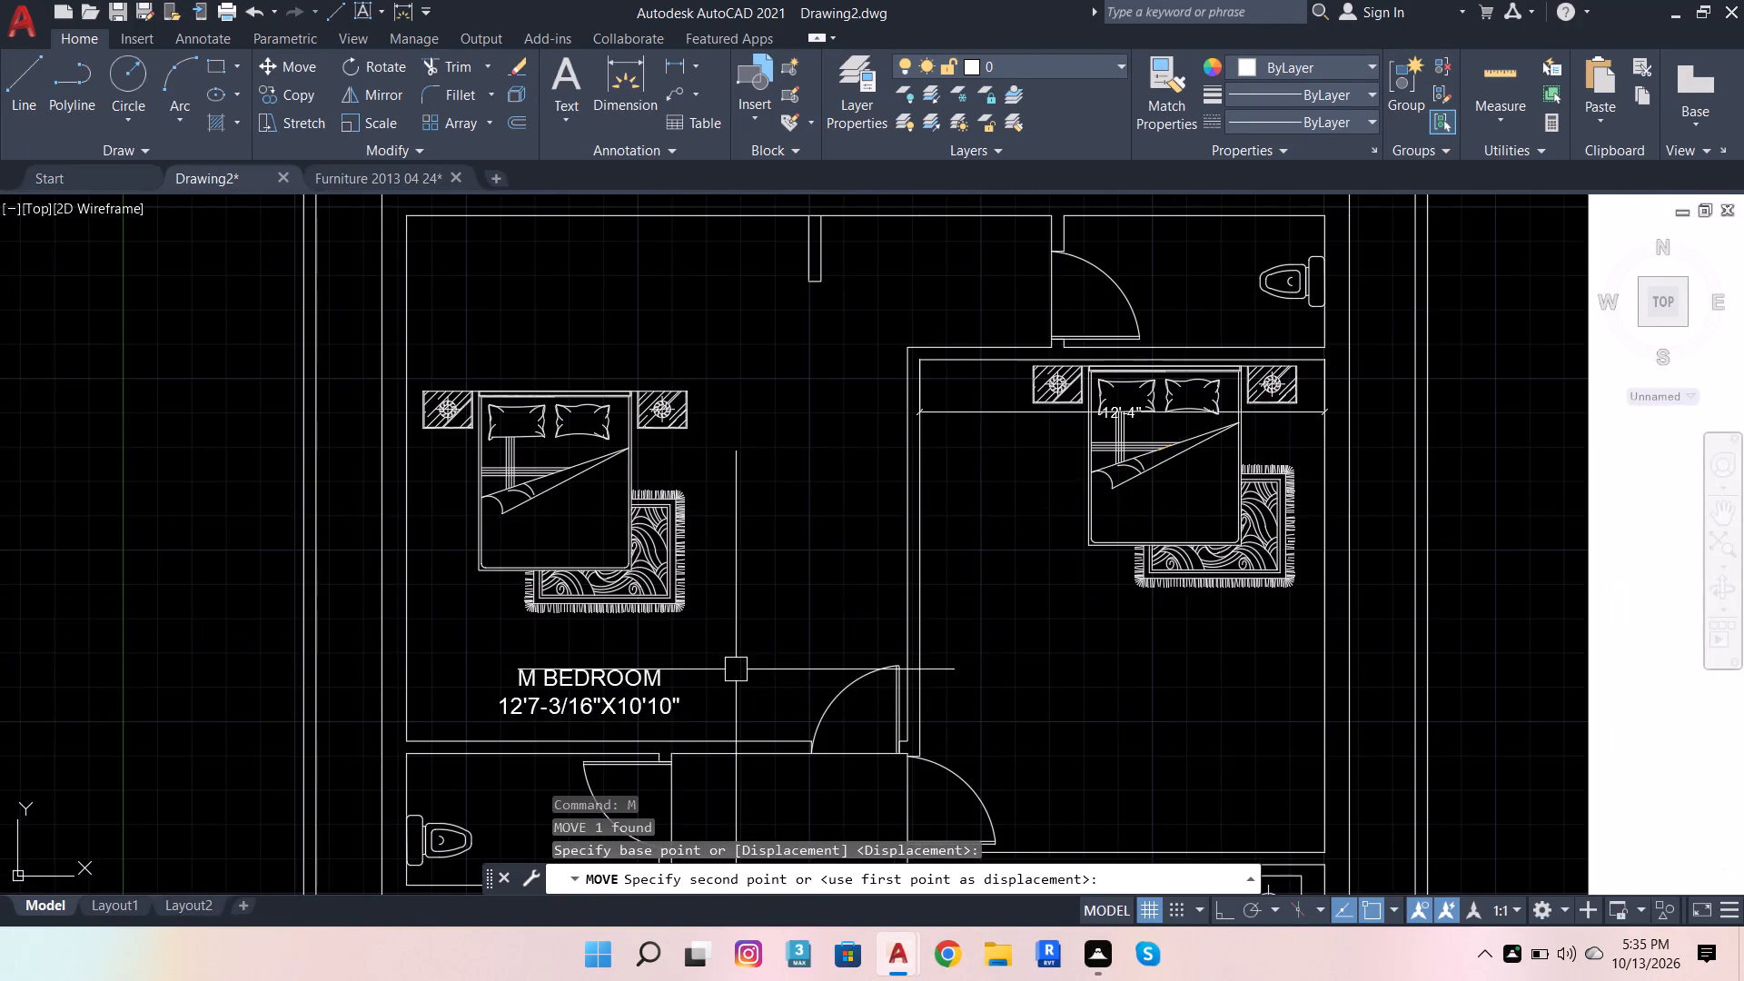
Create a multiline text box on the top wall above the DRESS label in the reference image.
scroll(842, 604, down, 3)
scroll(1236, 438, up, 2)
scroll(778, 426, down, 2)
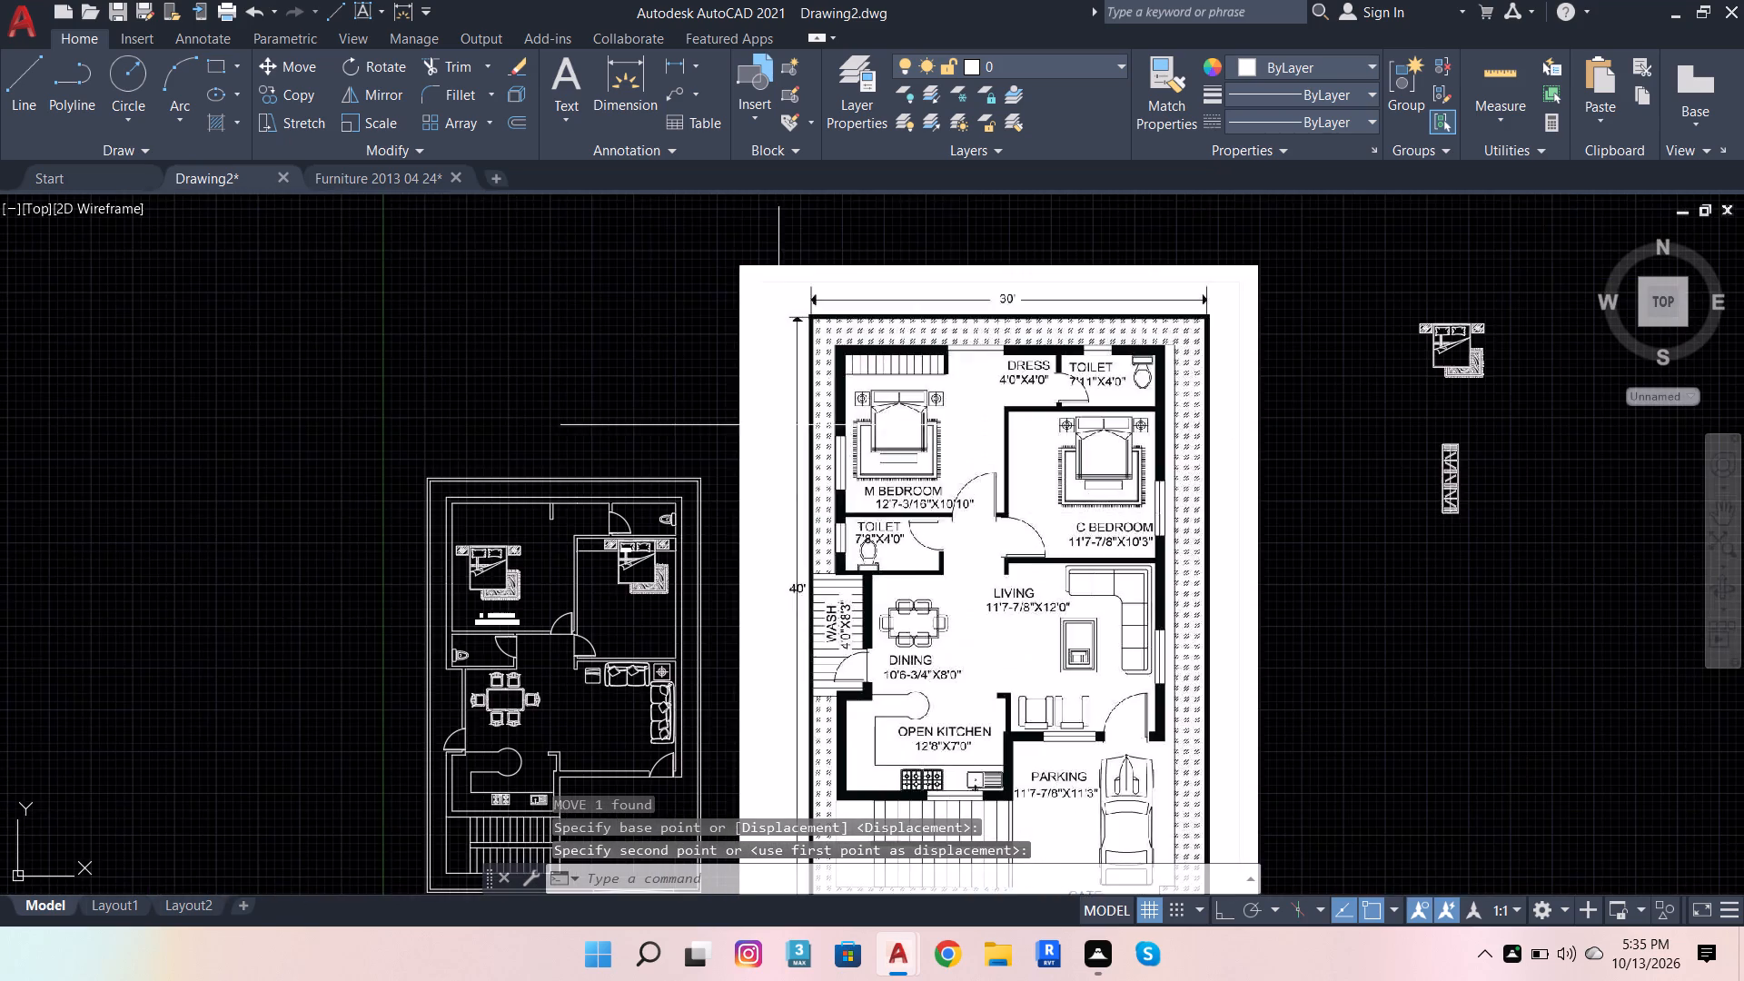
scroll(1103, 387, up, 2)
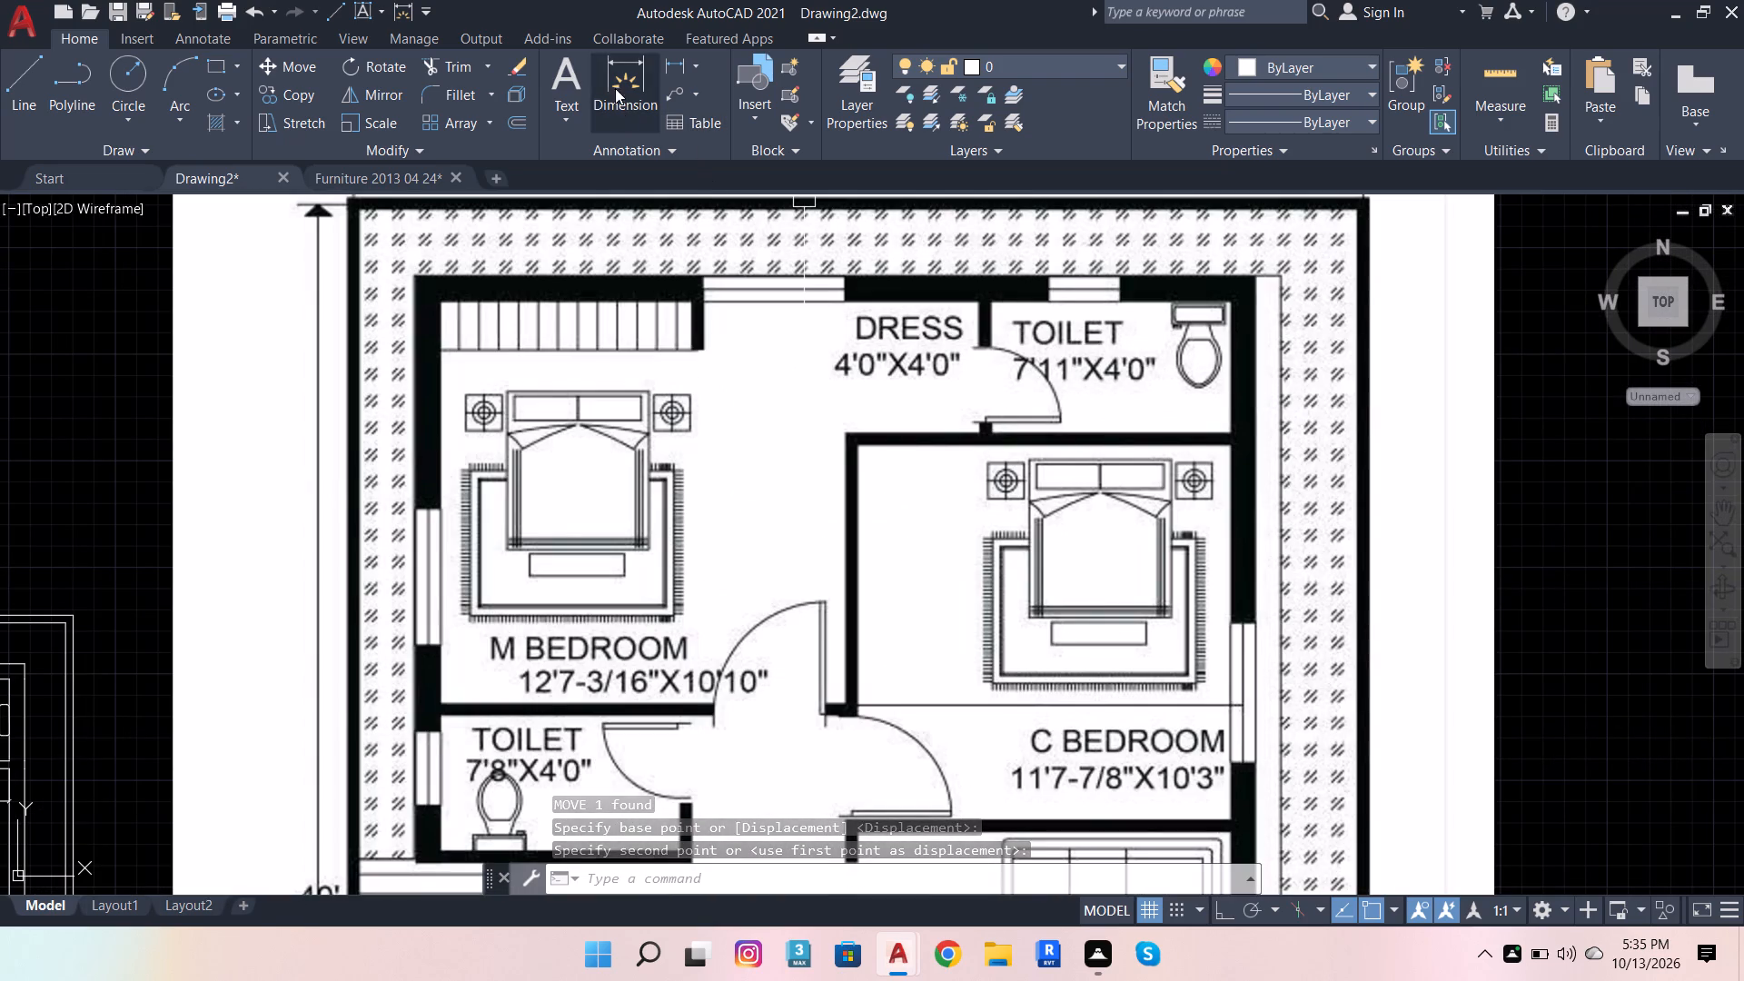
click(570, 82)
scroll(901, 336, down, 2)
scroll(885, 326, up, 2)
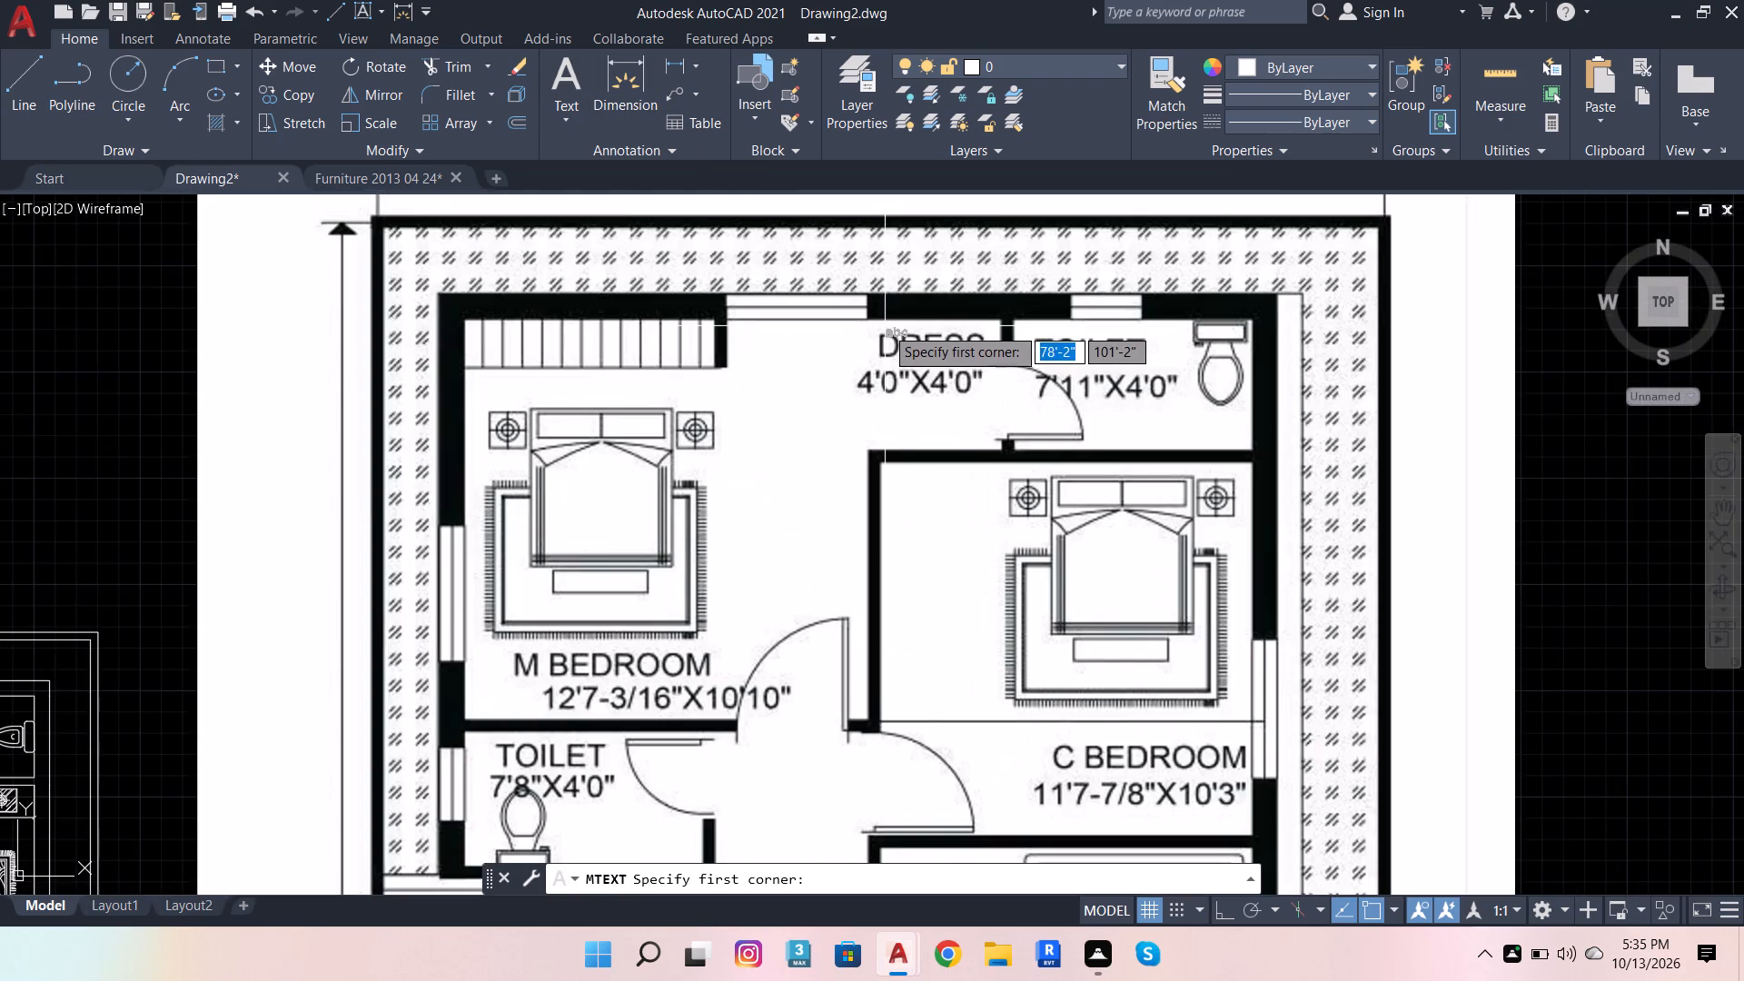
scroll(908, 292, up, 2)
click(880, 308)
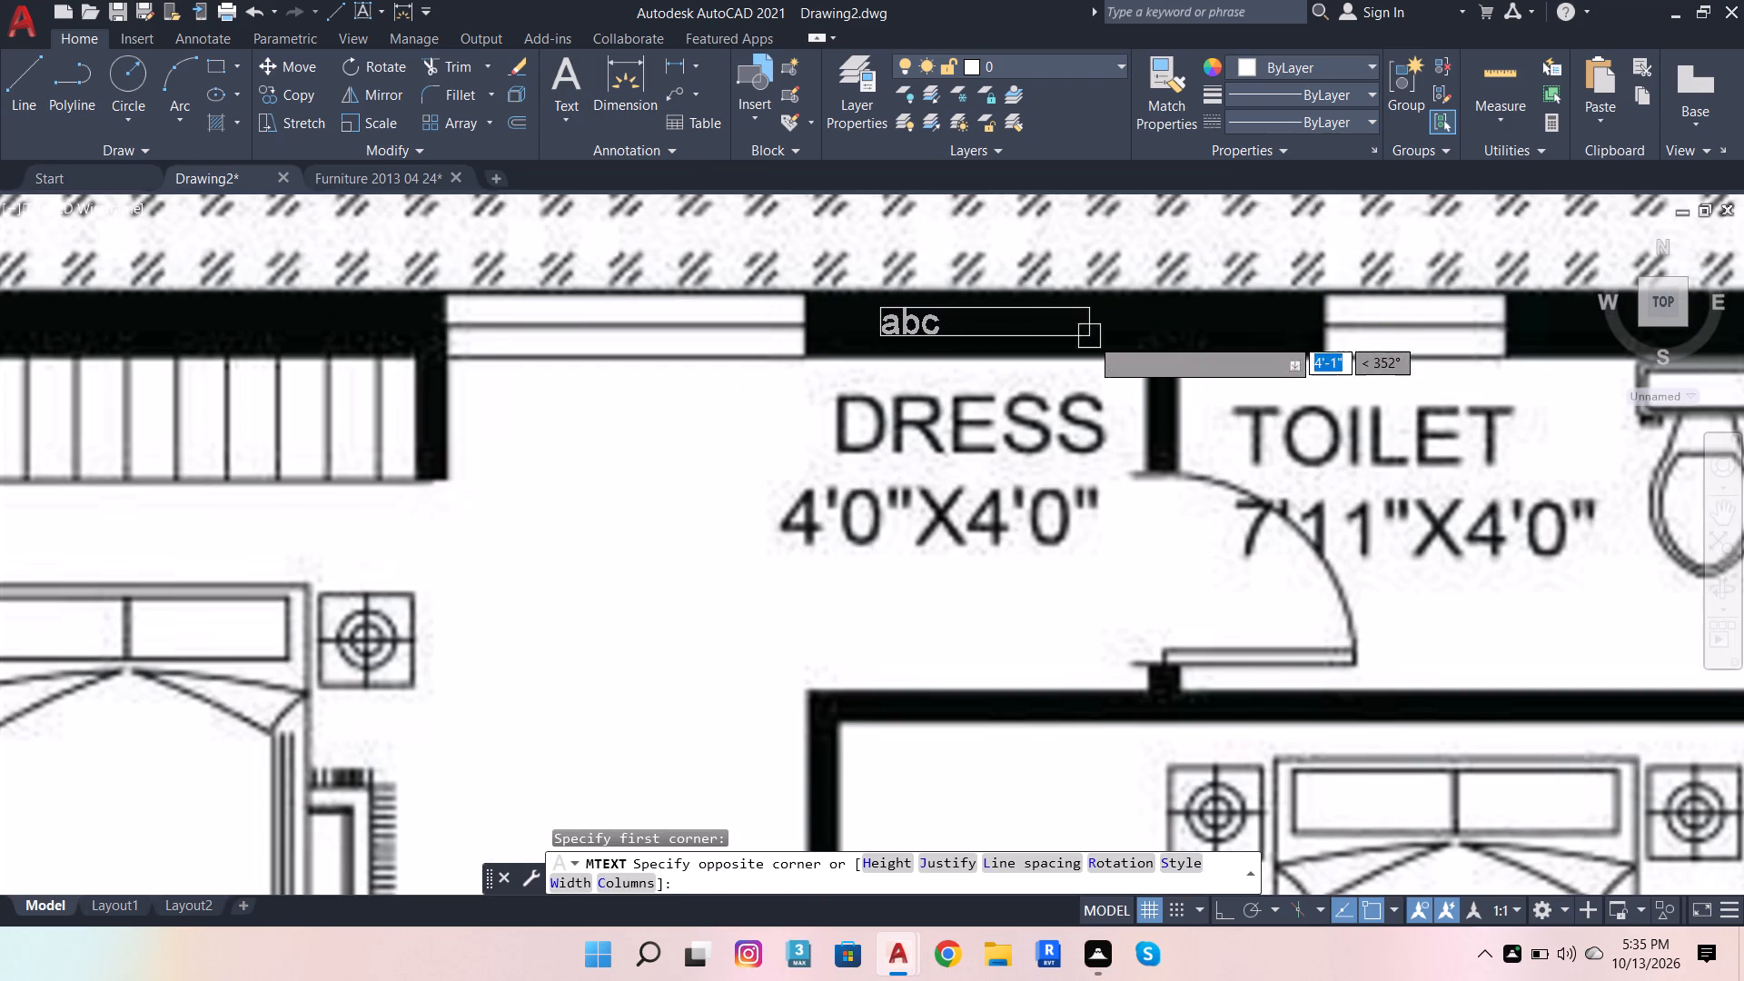
click(1185, 342)
scroll(1068, 336, up, 2)
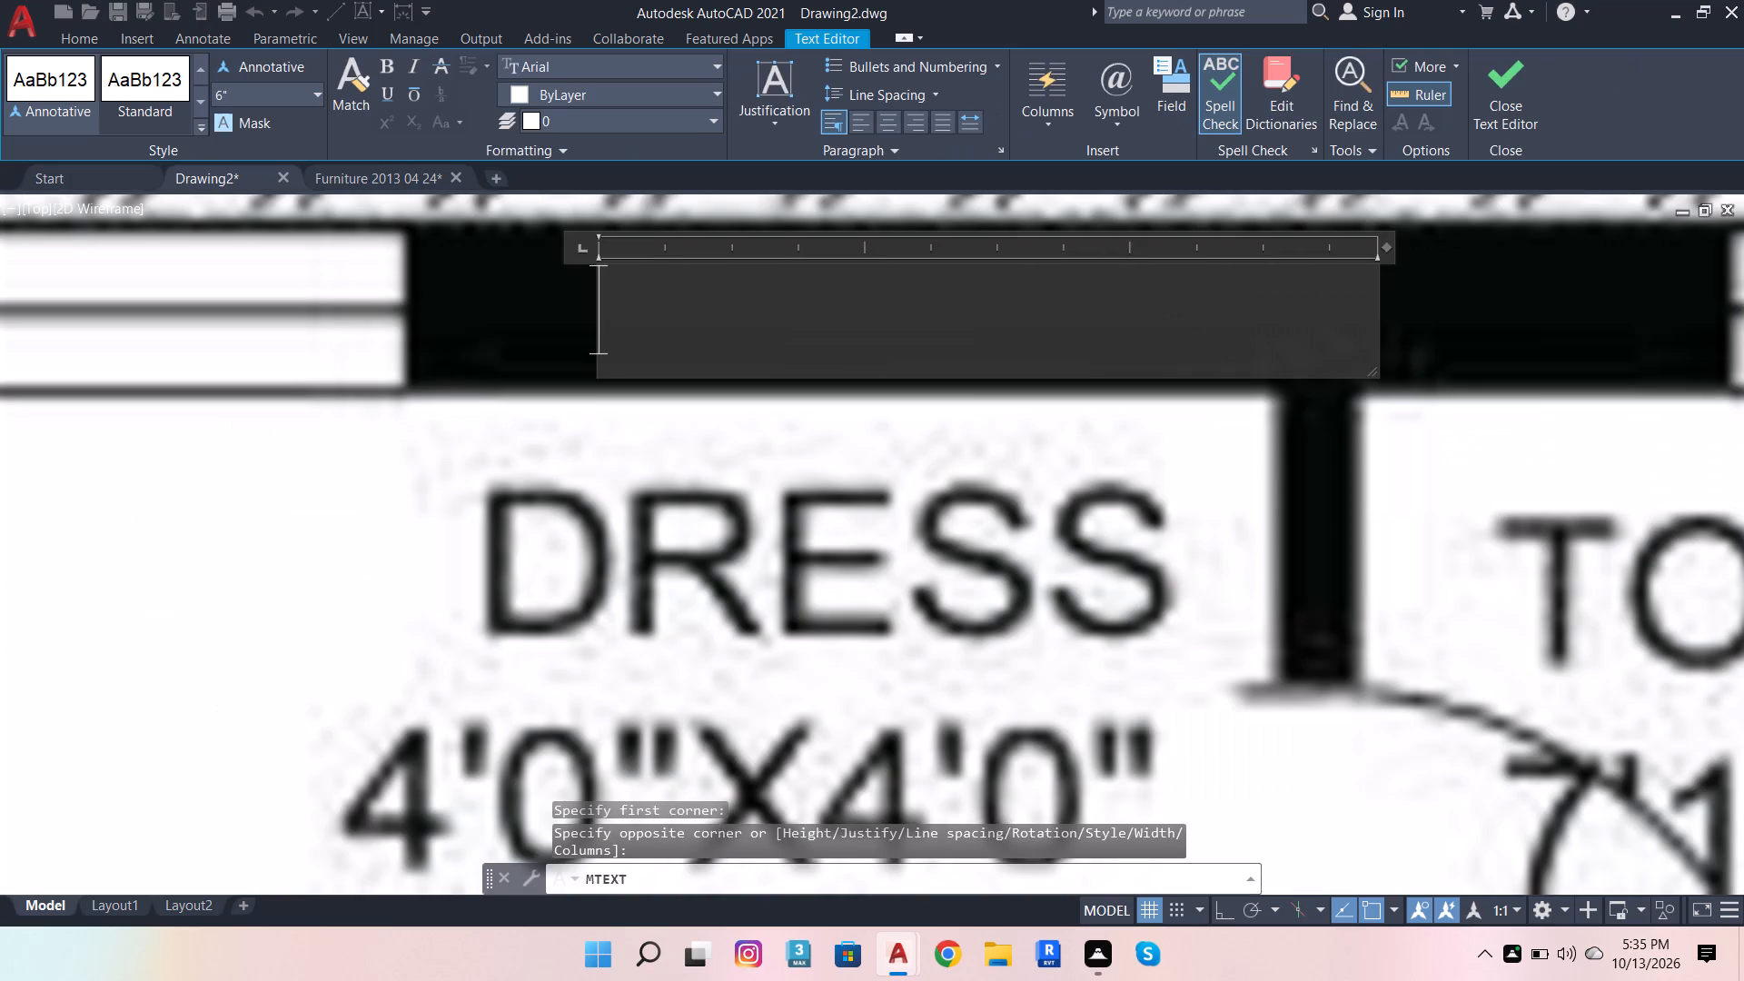
Enter "DRESS" with the size 4'0"X4'0" on a second line and finish the text.
text(DR)
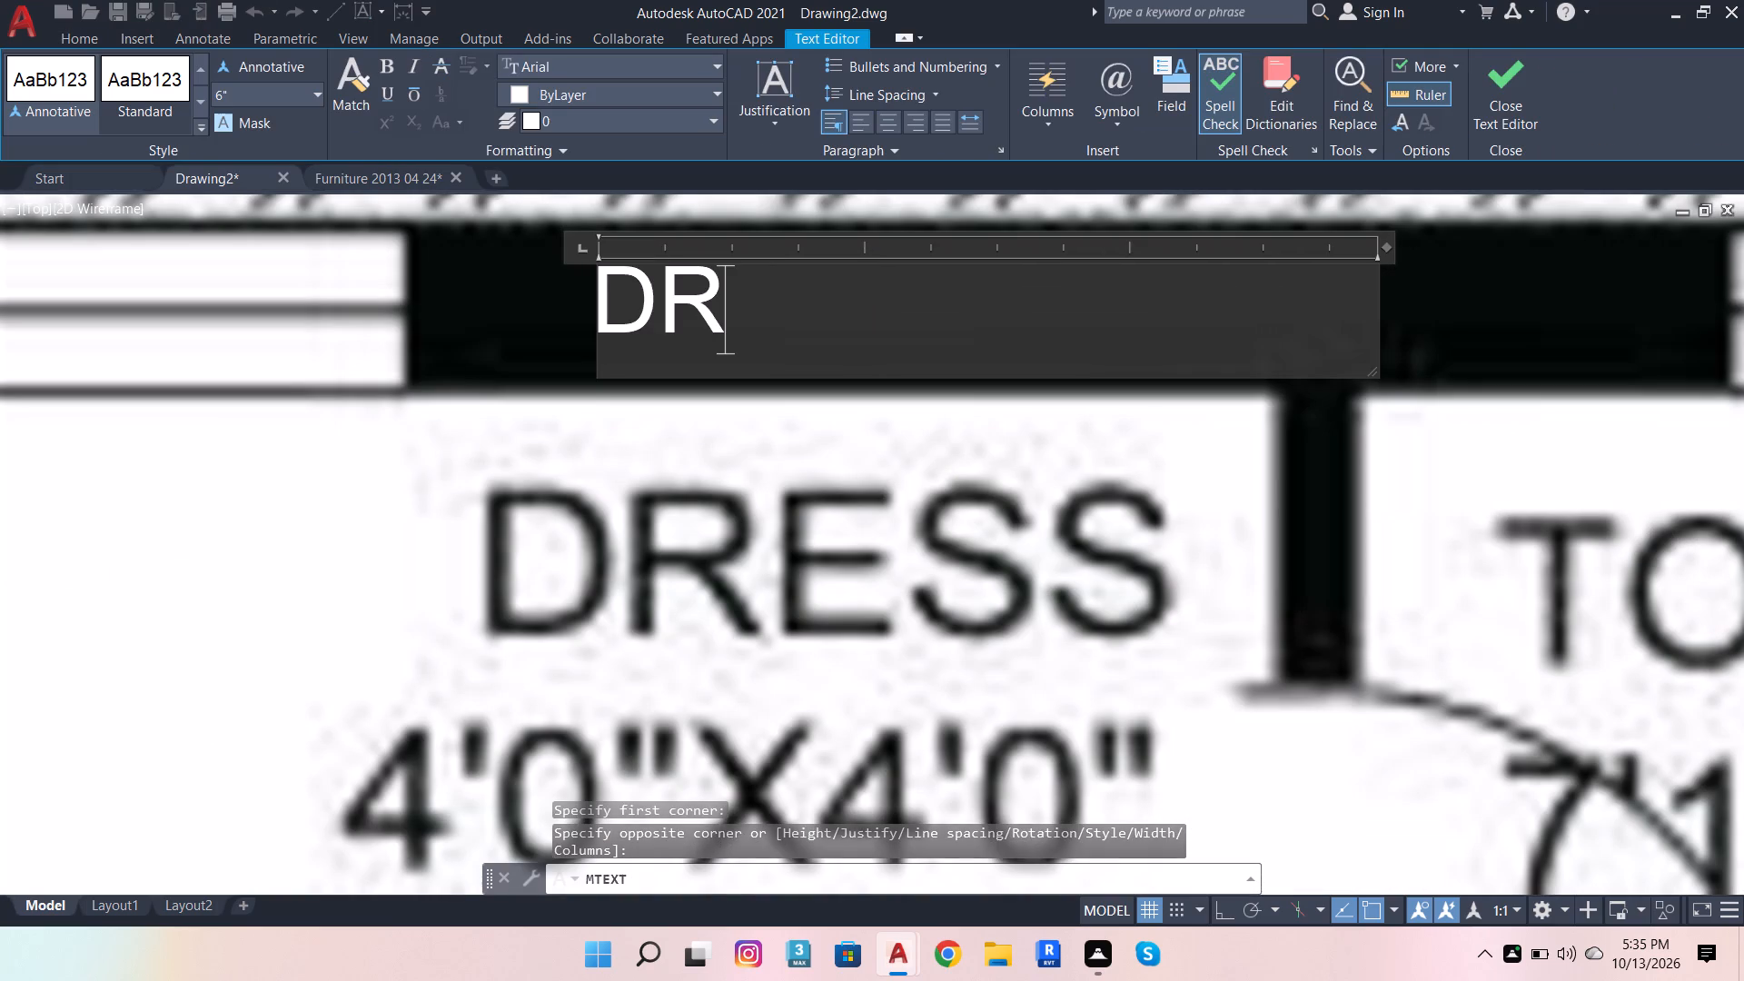
text(ESS)
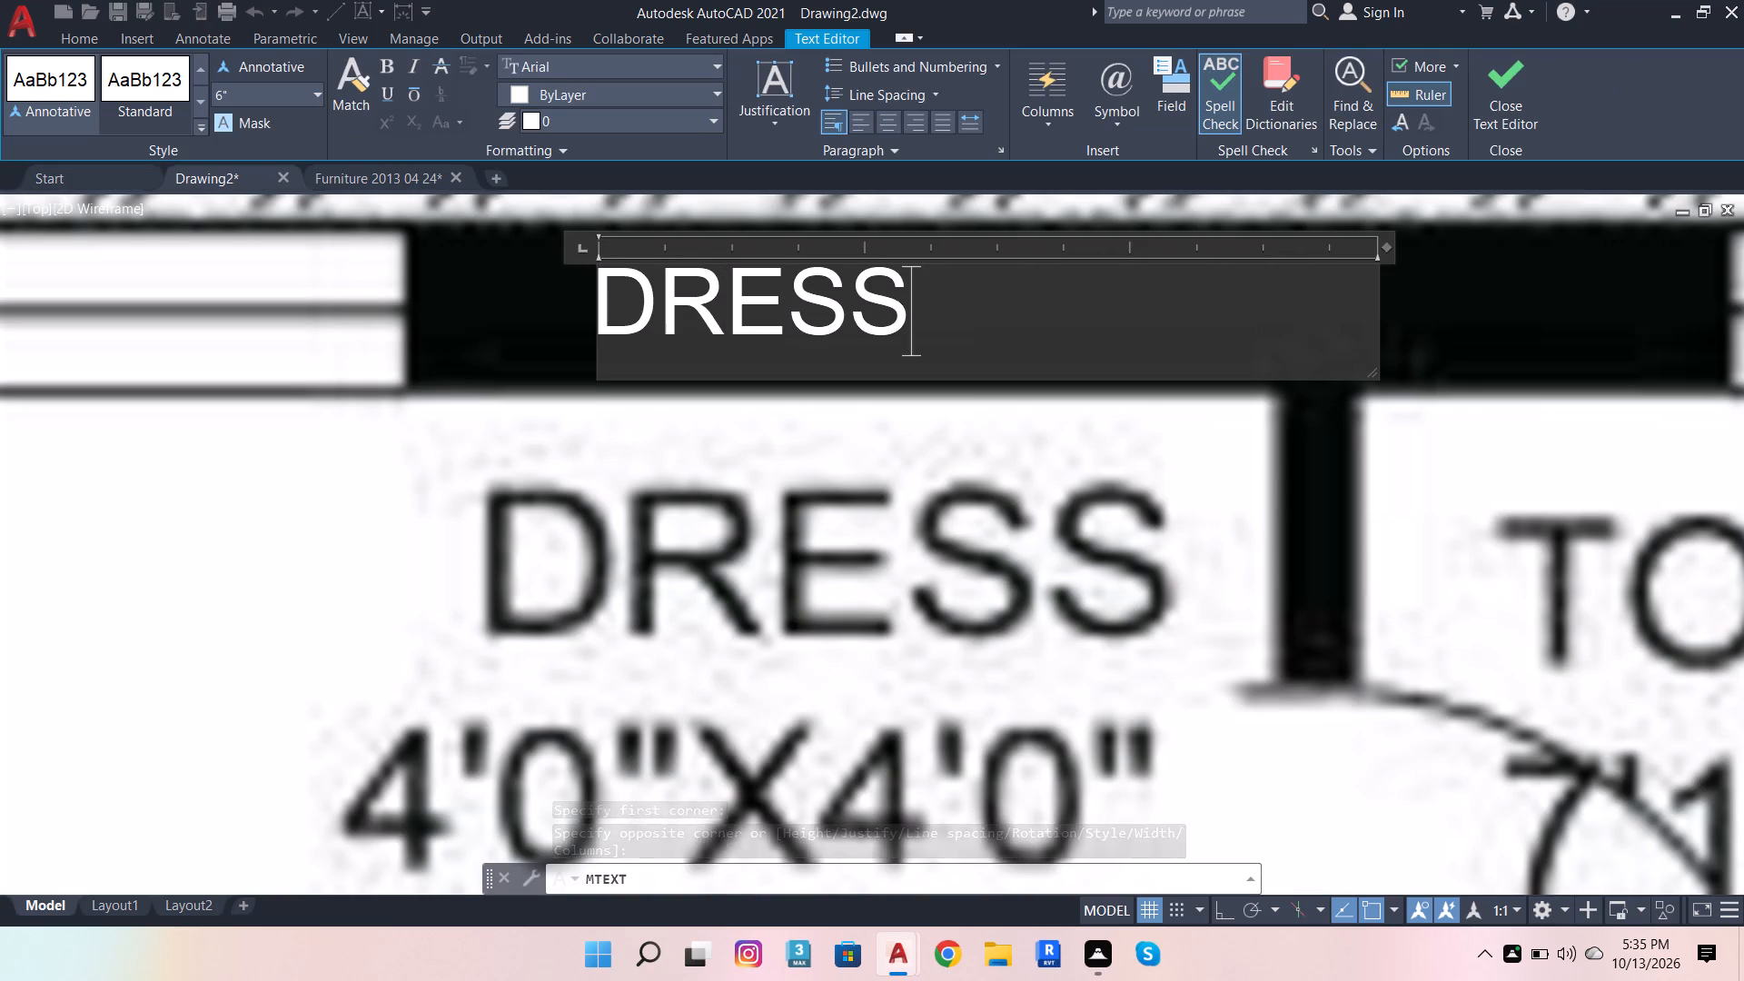
key(Return)
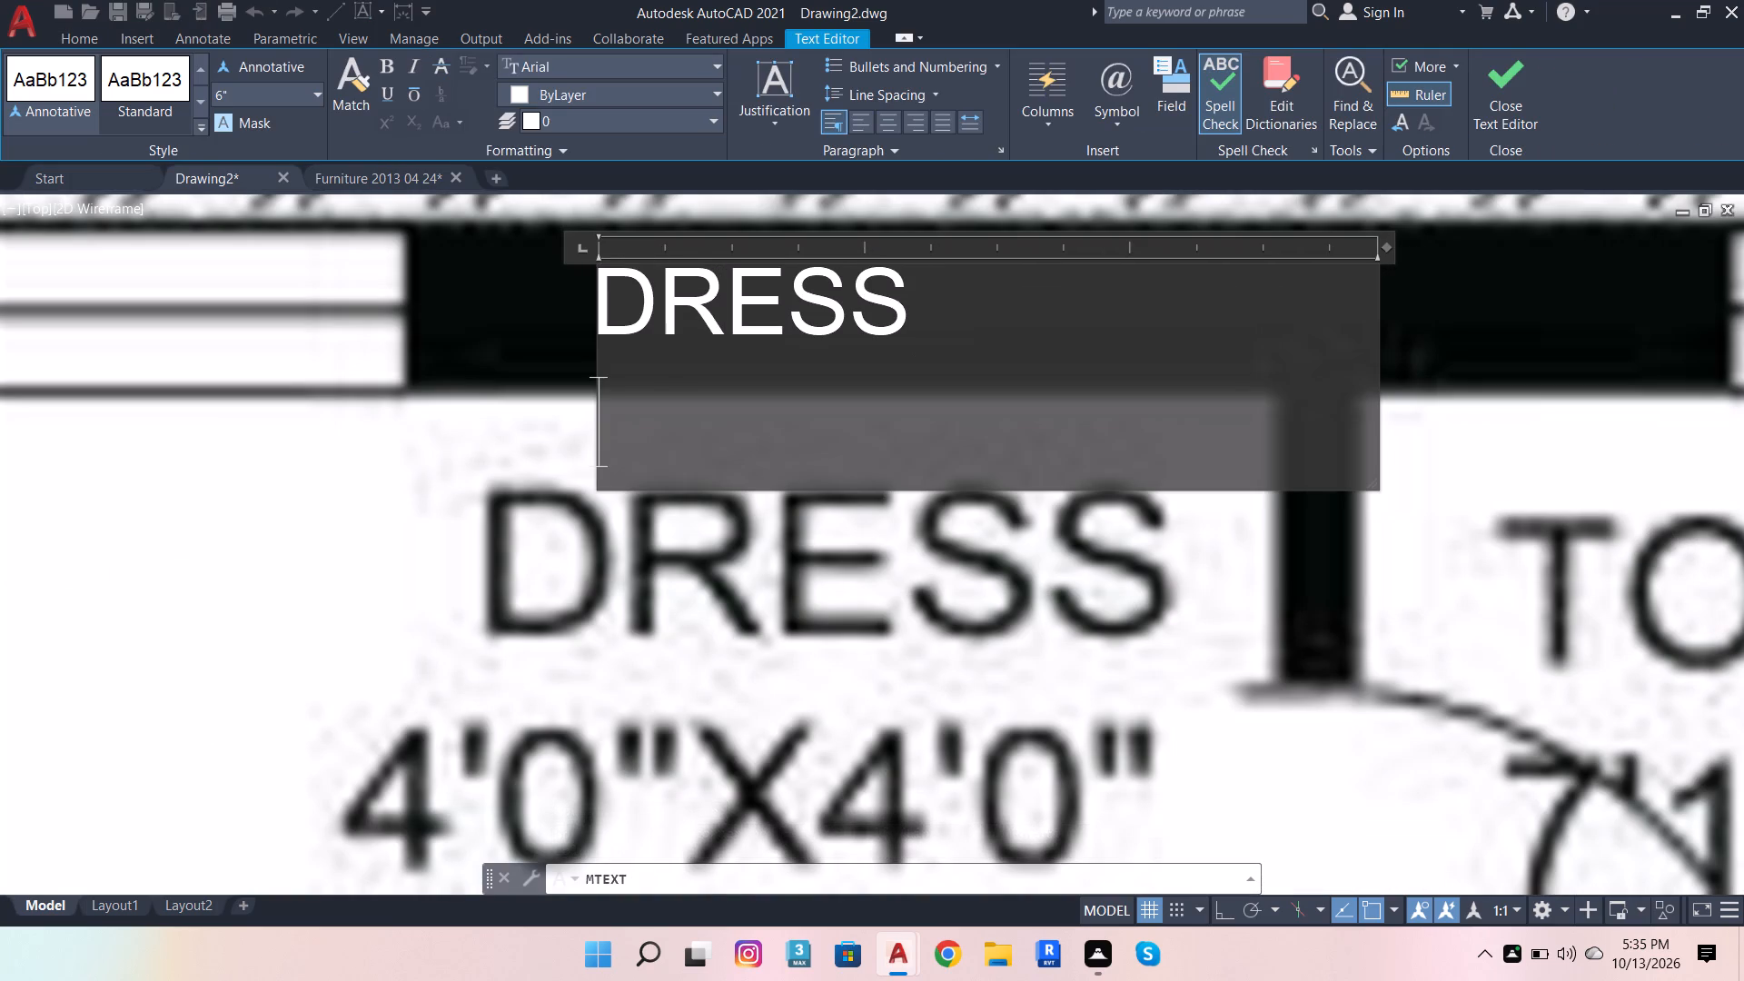
text(4')
text(0")
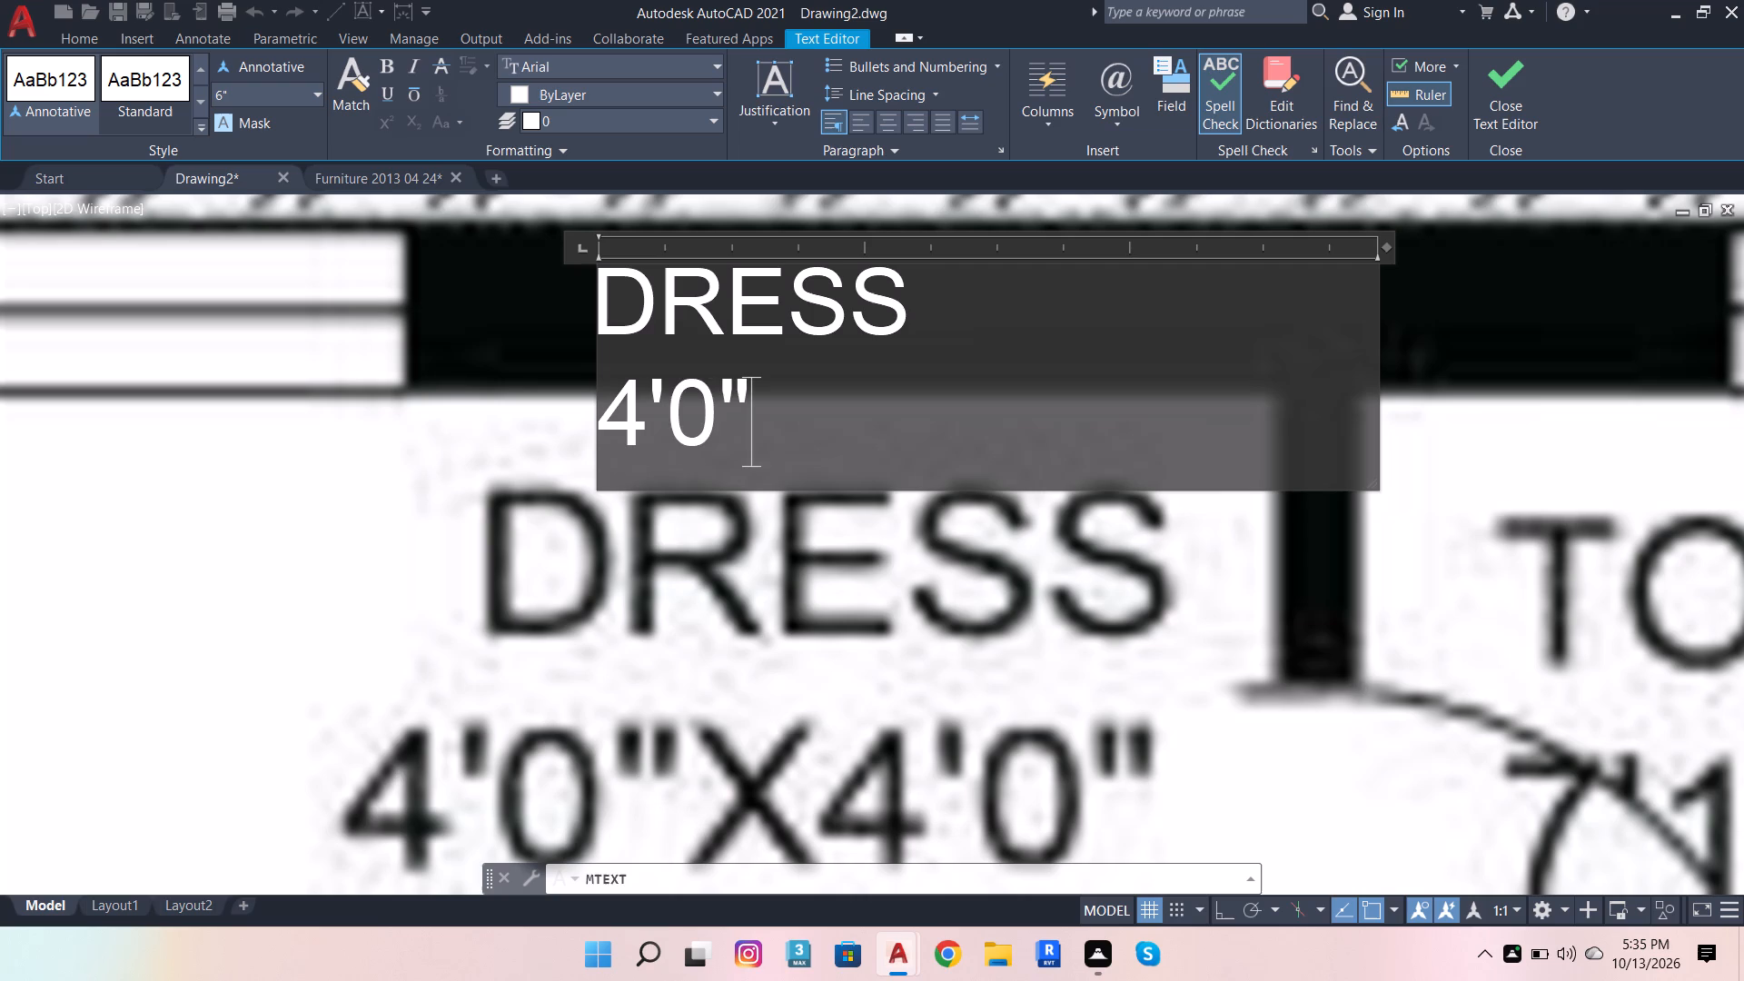
key(x)
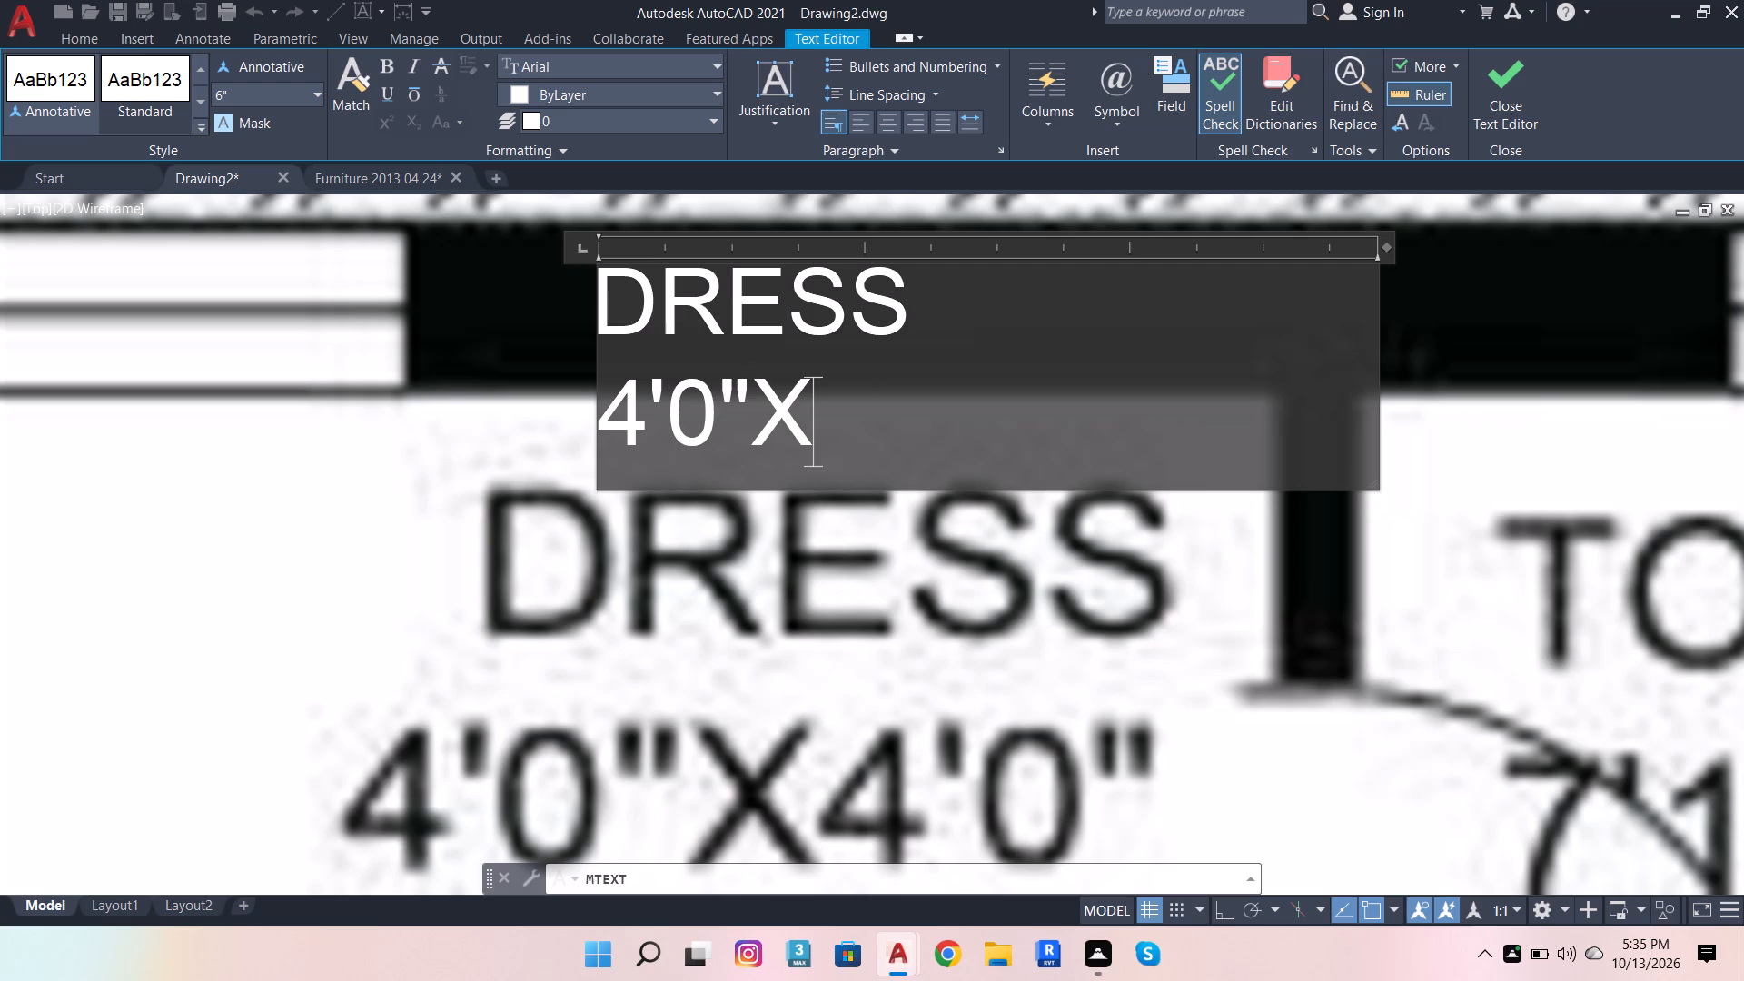
text(4'0)
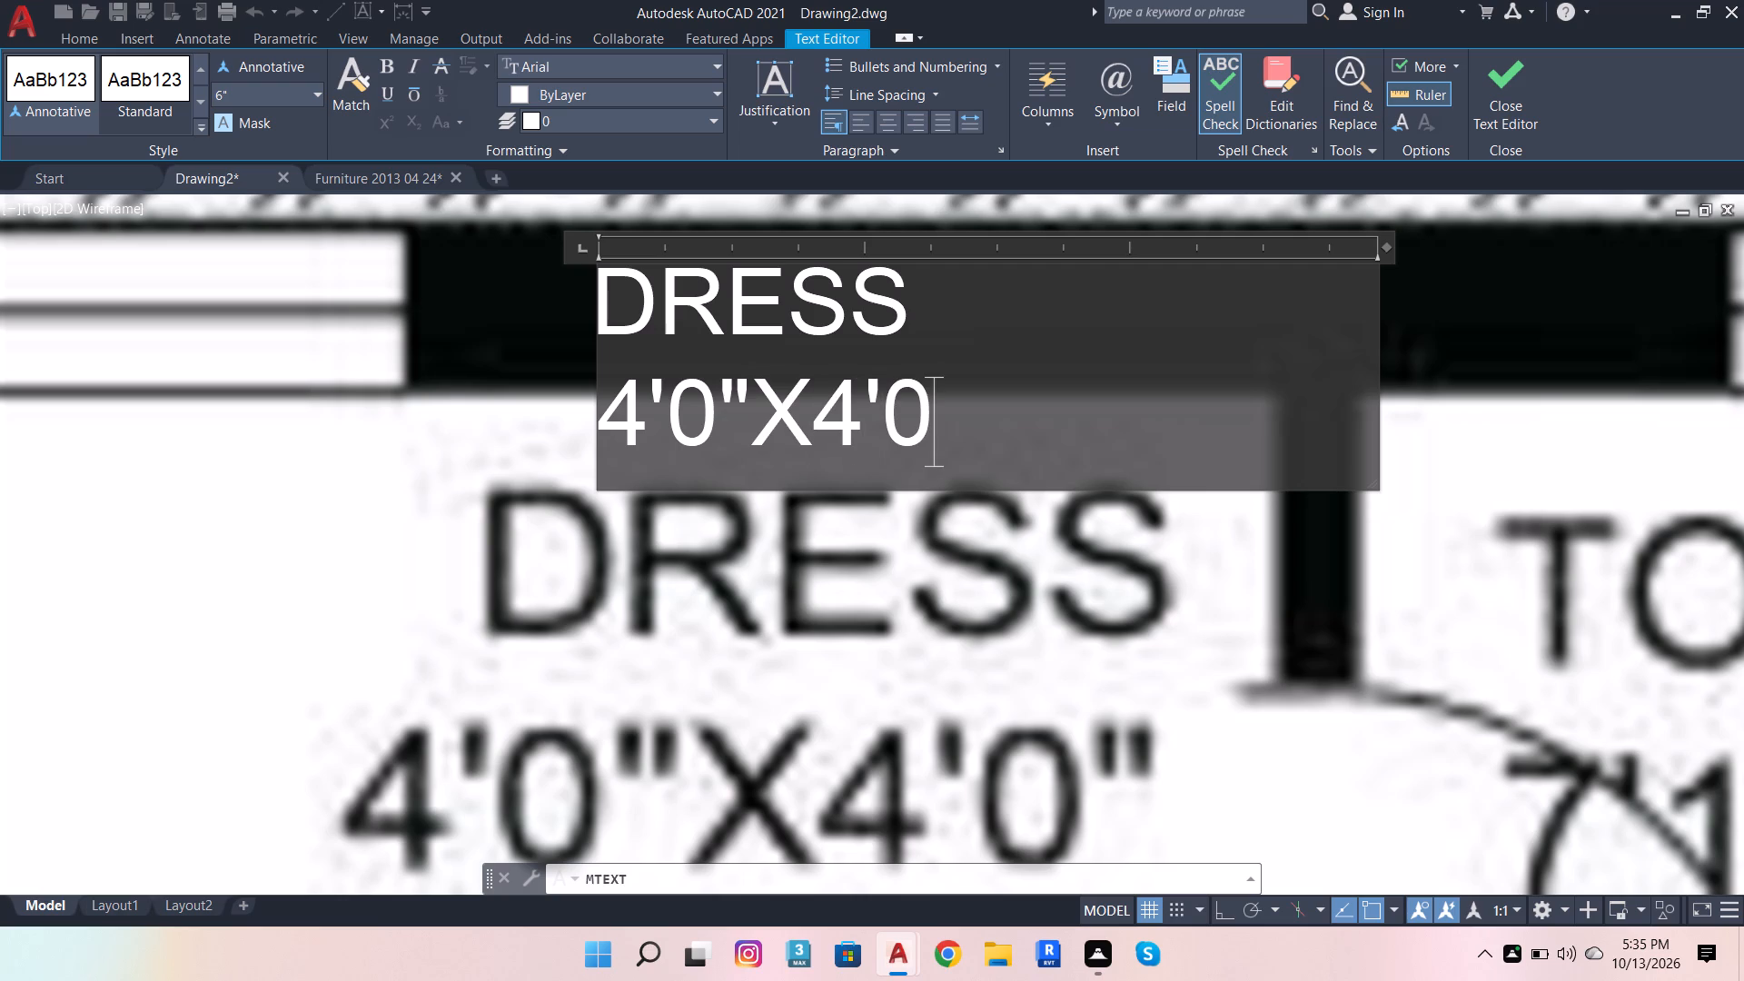
key(shift+quotedbl)
click(1380, 536)
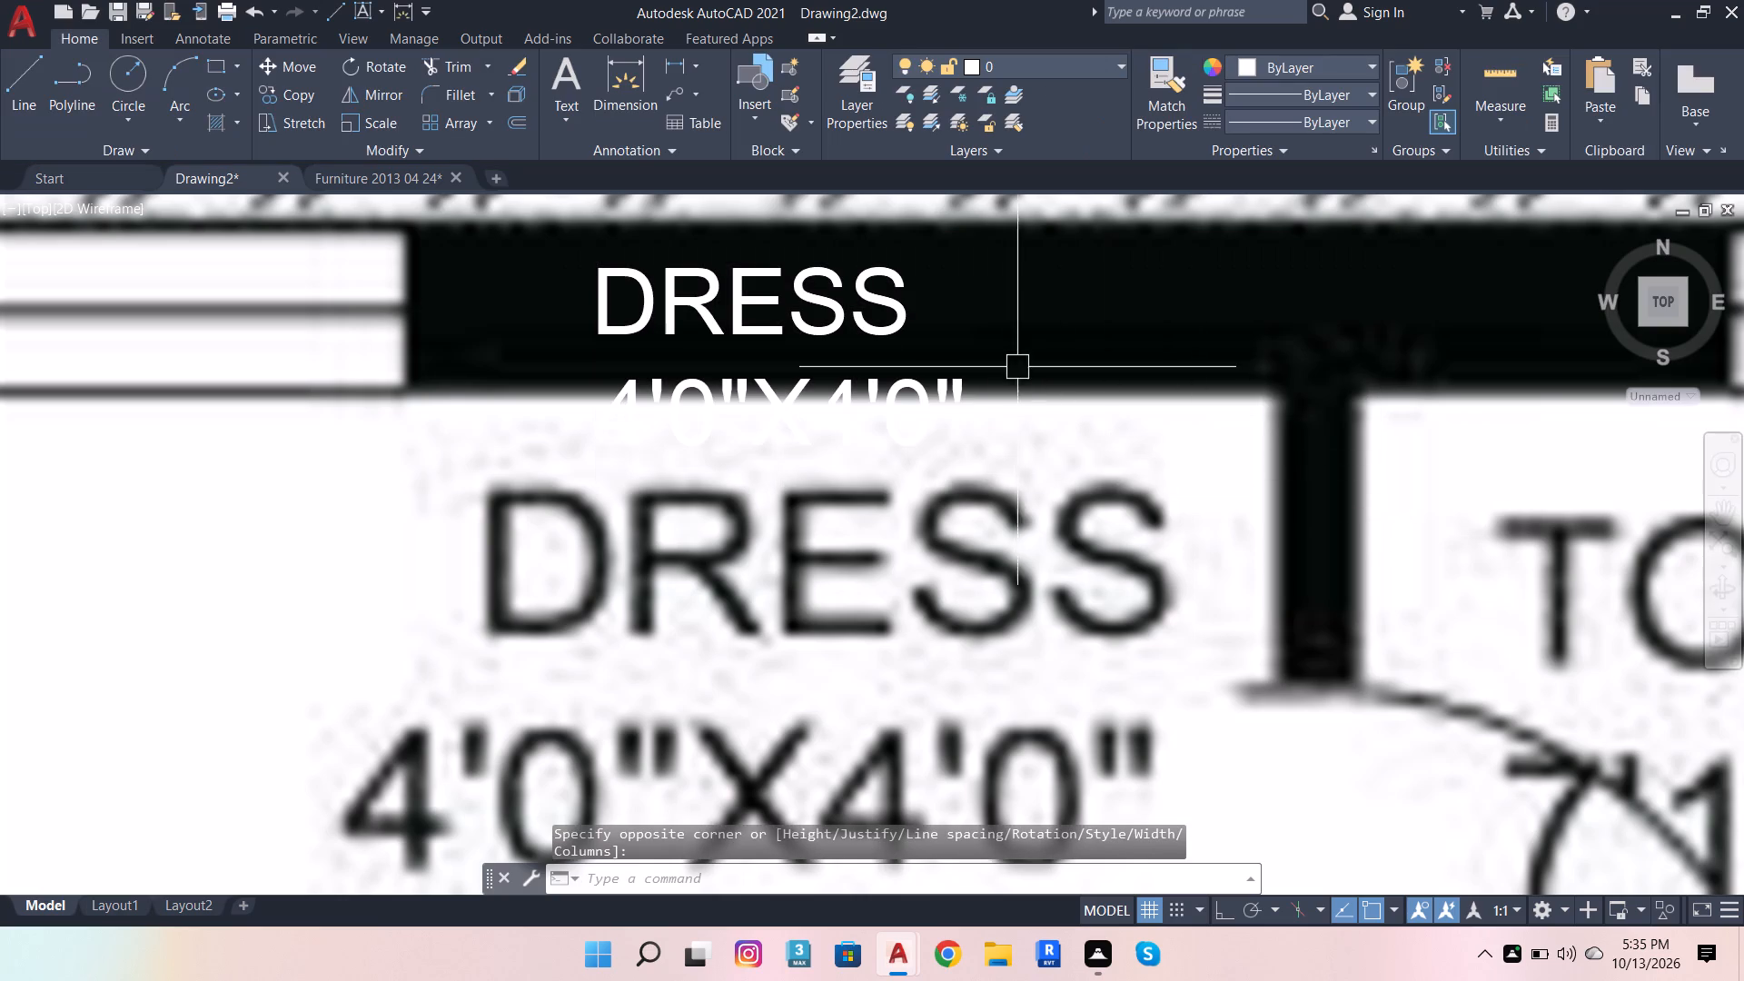
Move the new DRESS label from the reference image into the drawn plan's dressing area, beside the upper toilet's door.
click(930, 373)
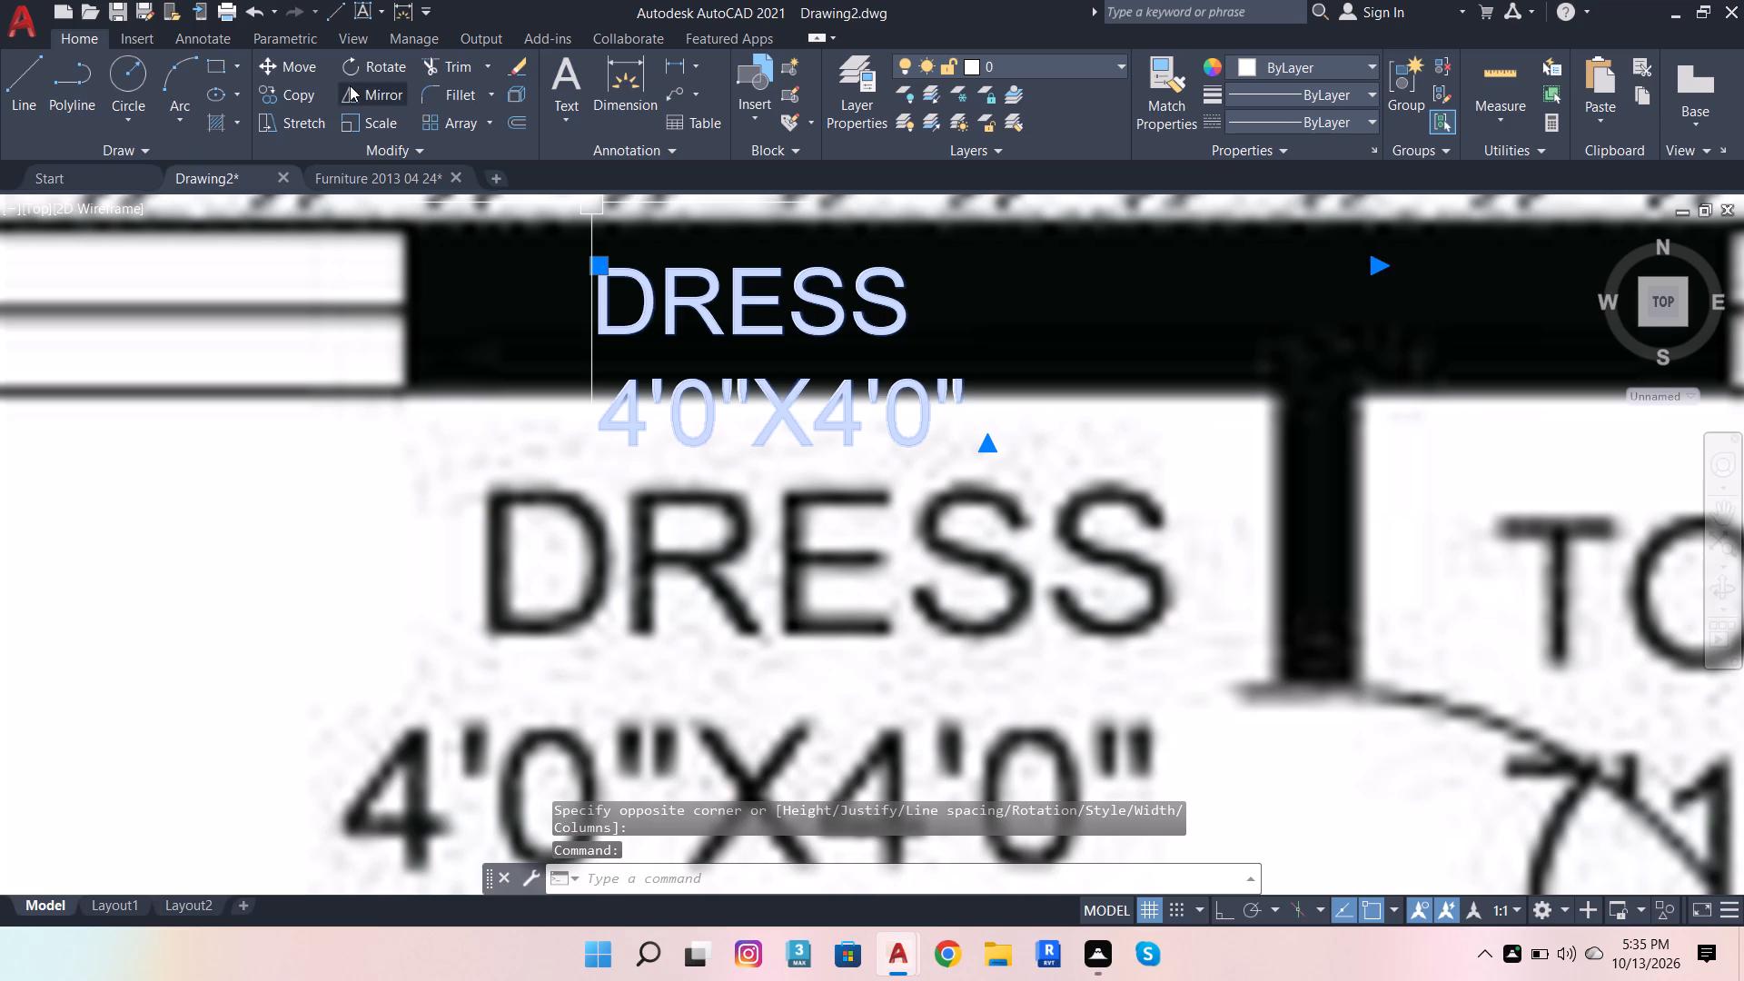
click(301, 72)
click(877, 374)
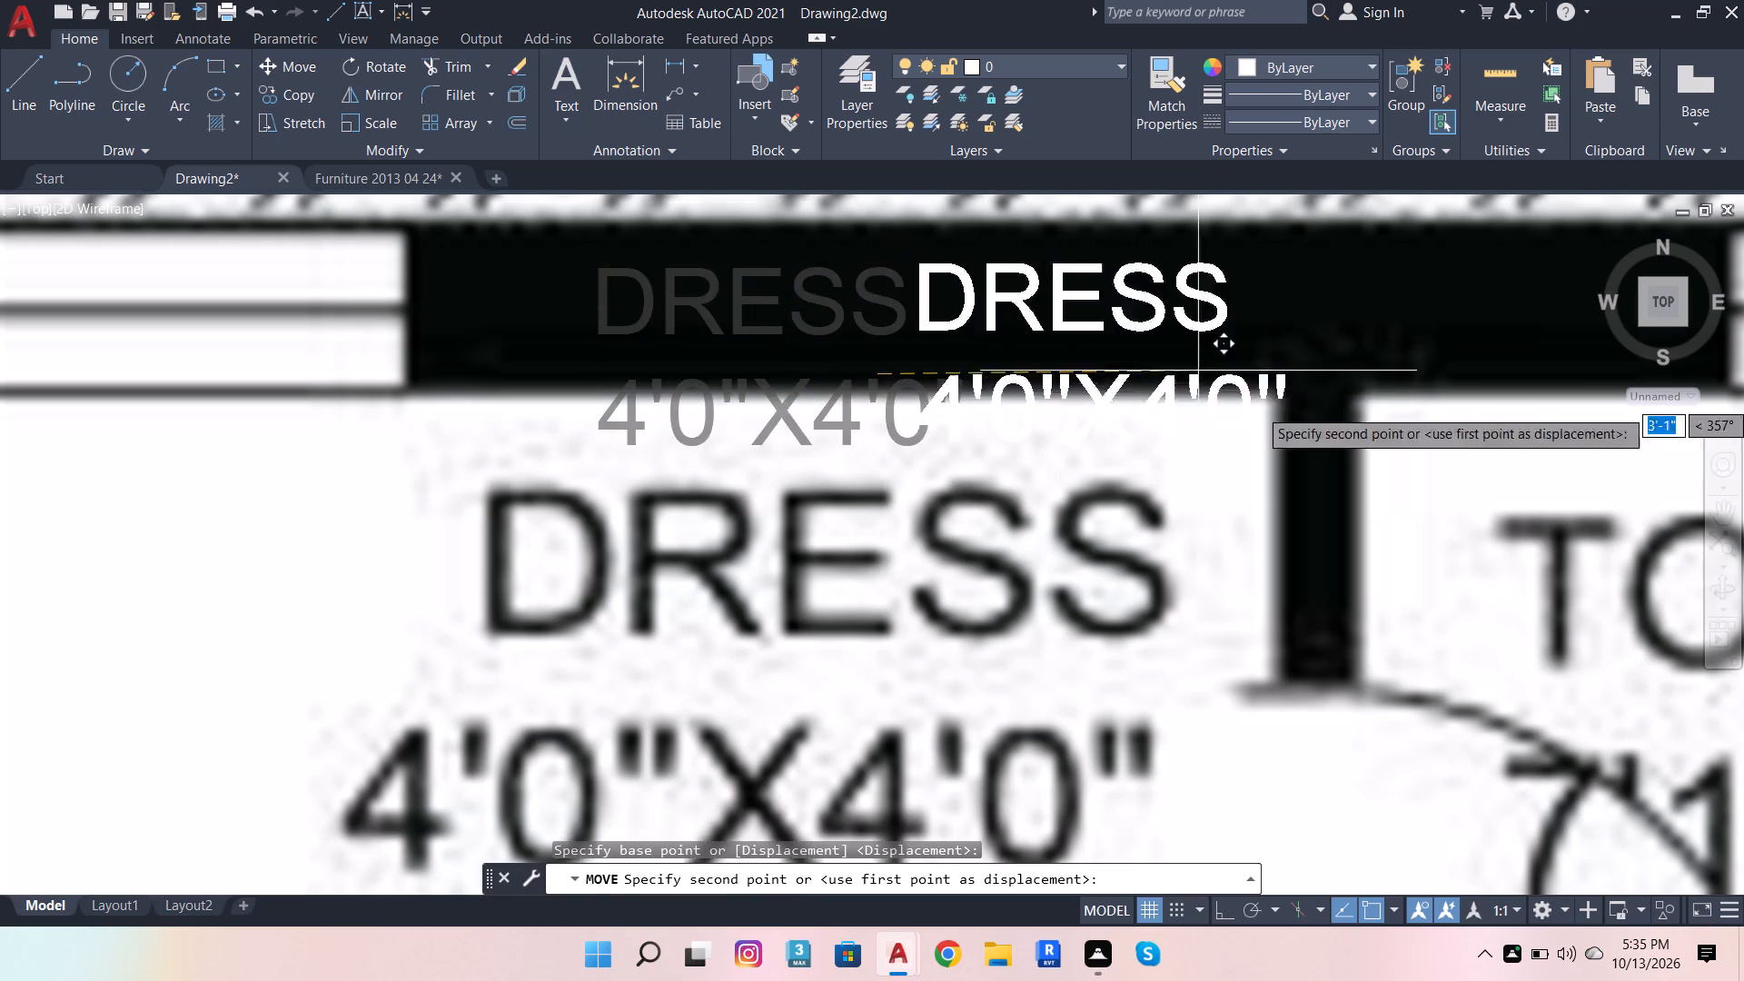
scroll(1323, 503, down, 6)
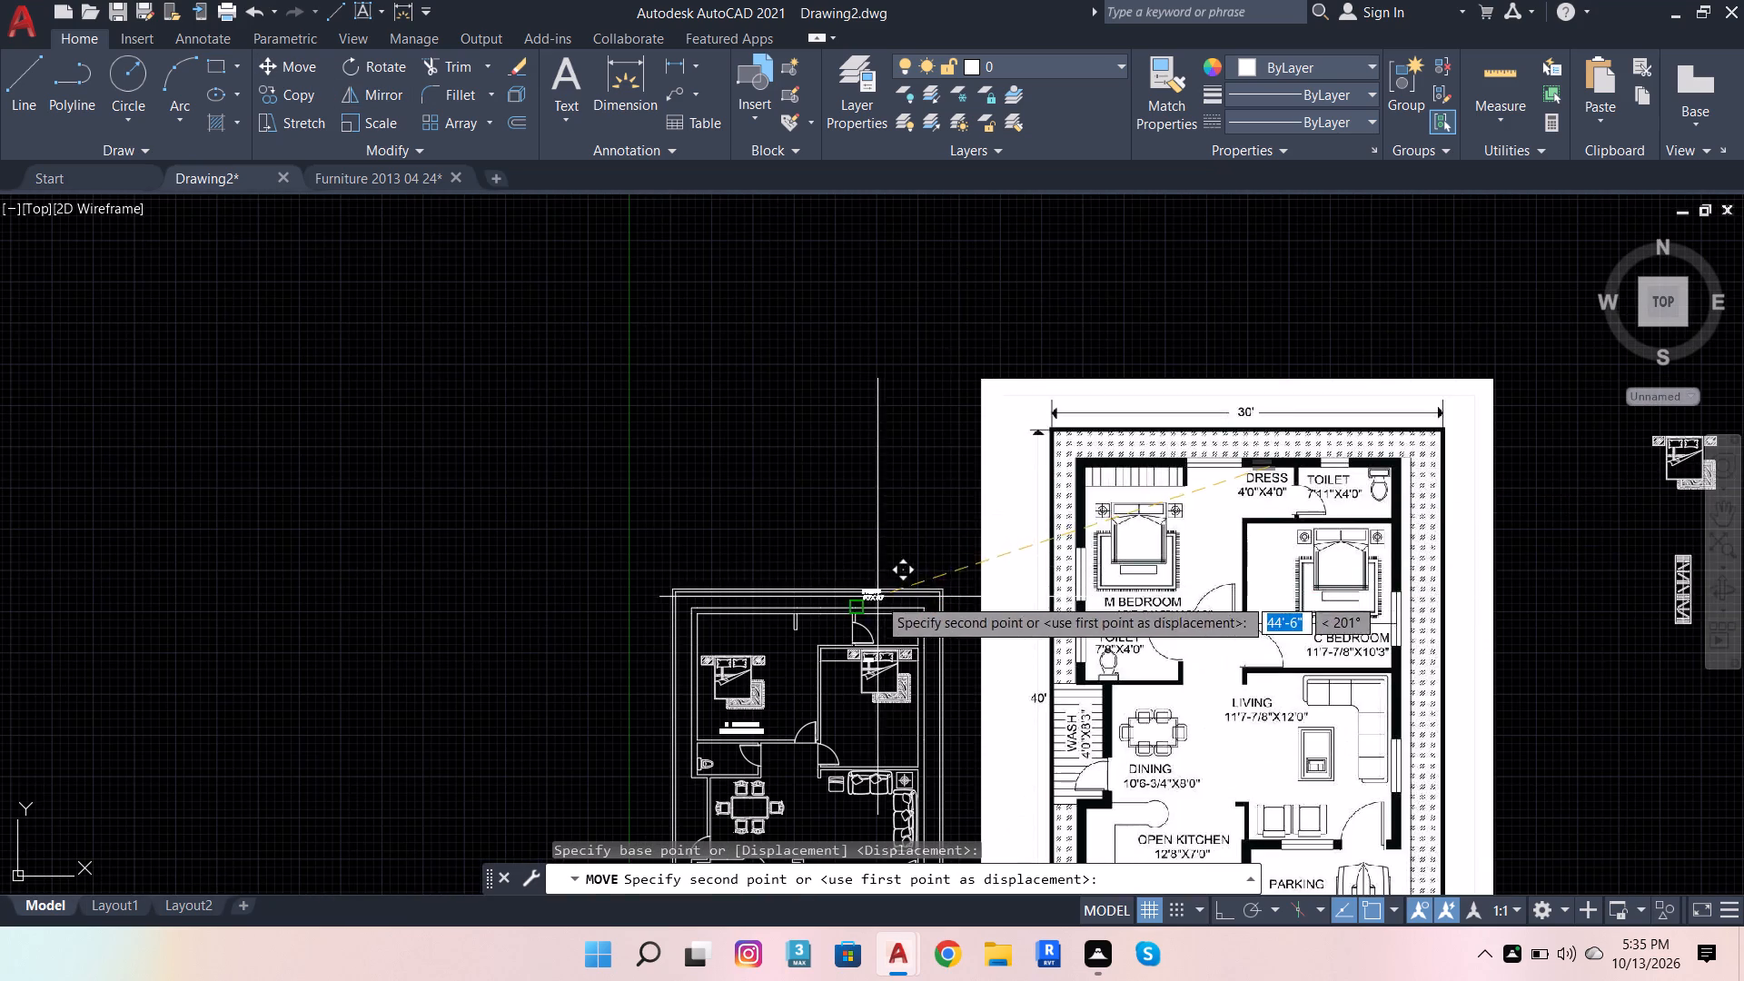
scroll(864, 617, up, 3)
click(829, 614)
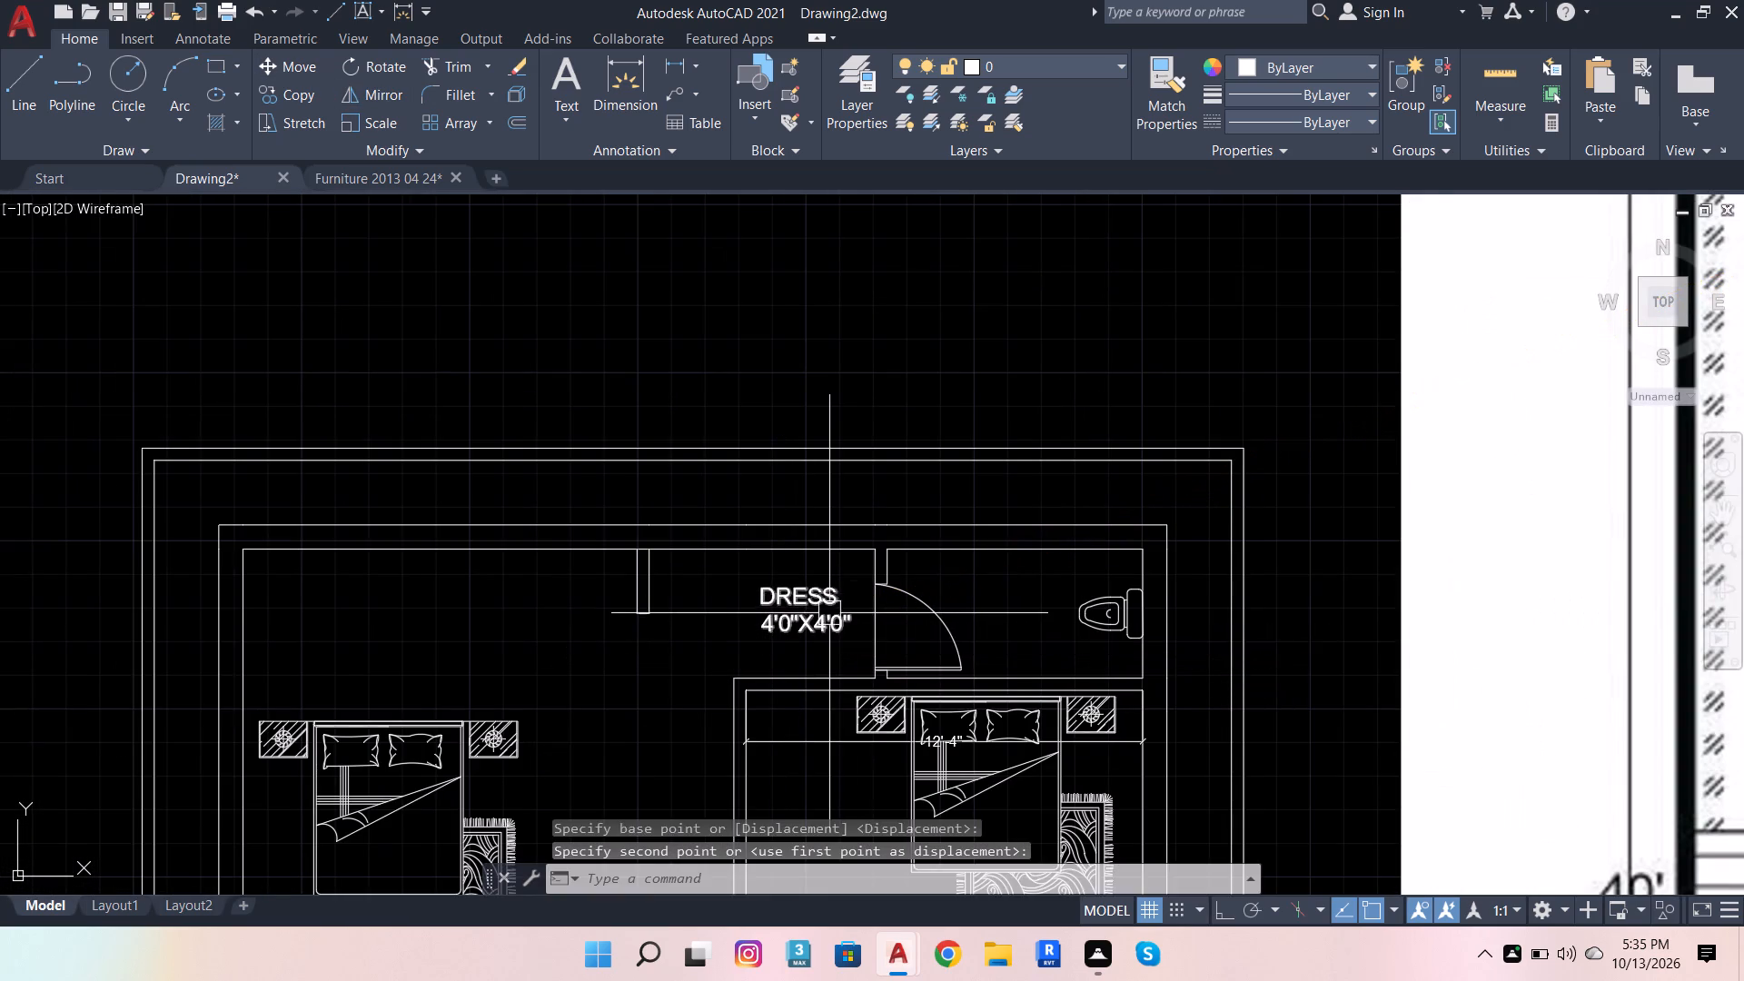
Create a multiline text box on the top wall above the upper toilet's WC in the reference image.
scroll(1016, 494, down, 2)
scroll(1016, 496, up, 2)
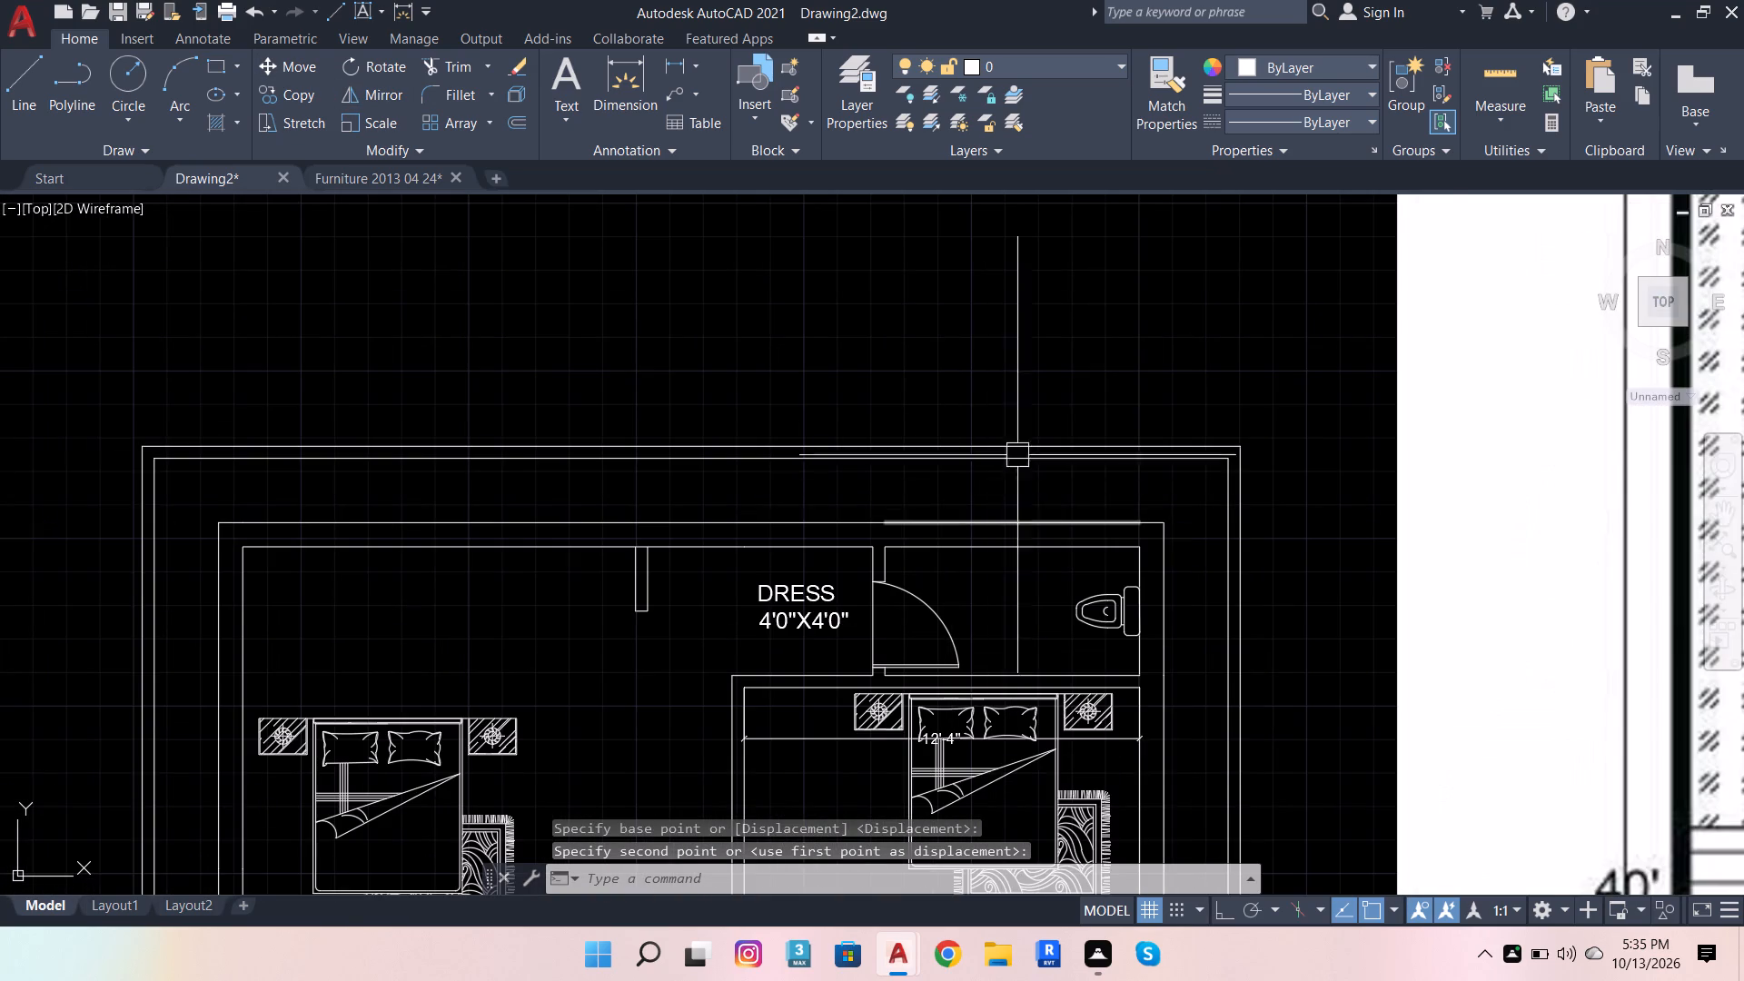
scroll(1056, 446, down, 2)
scroll(1133, 396, down, 2)
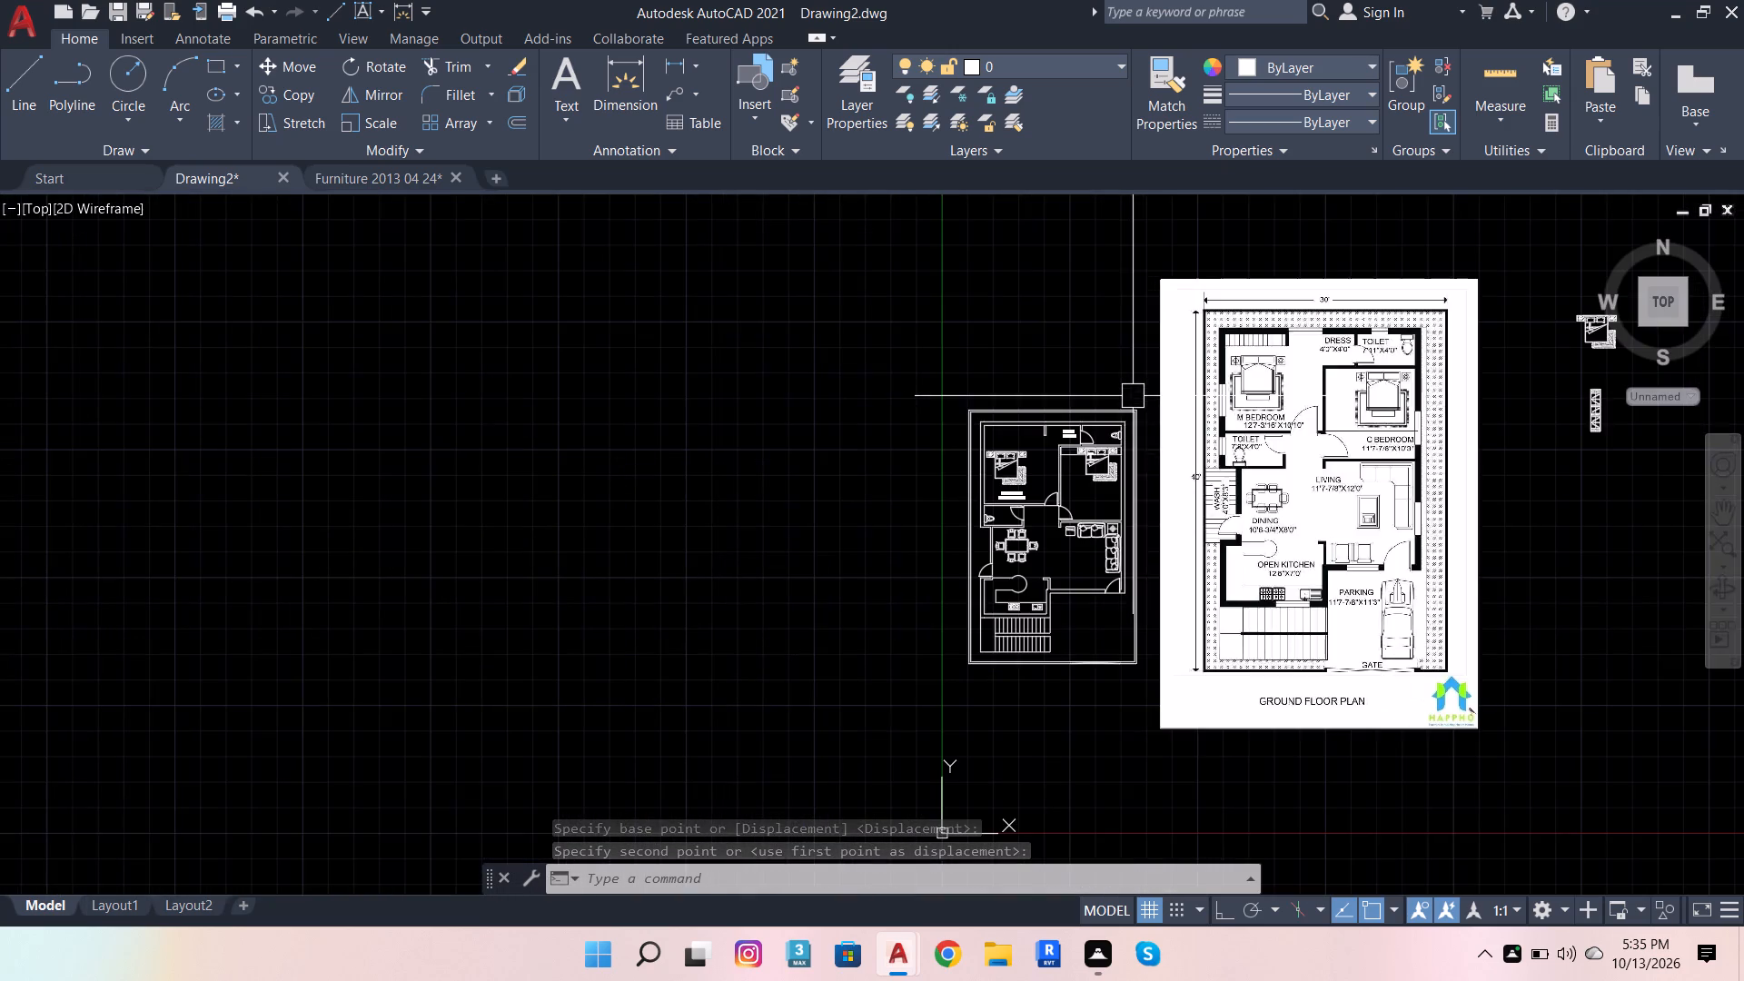
scroll(1406, 367, up, 2)
scroll(1215, 264, up, 1)
scroll(1406, 308, down, 1)
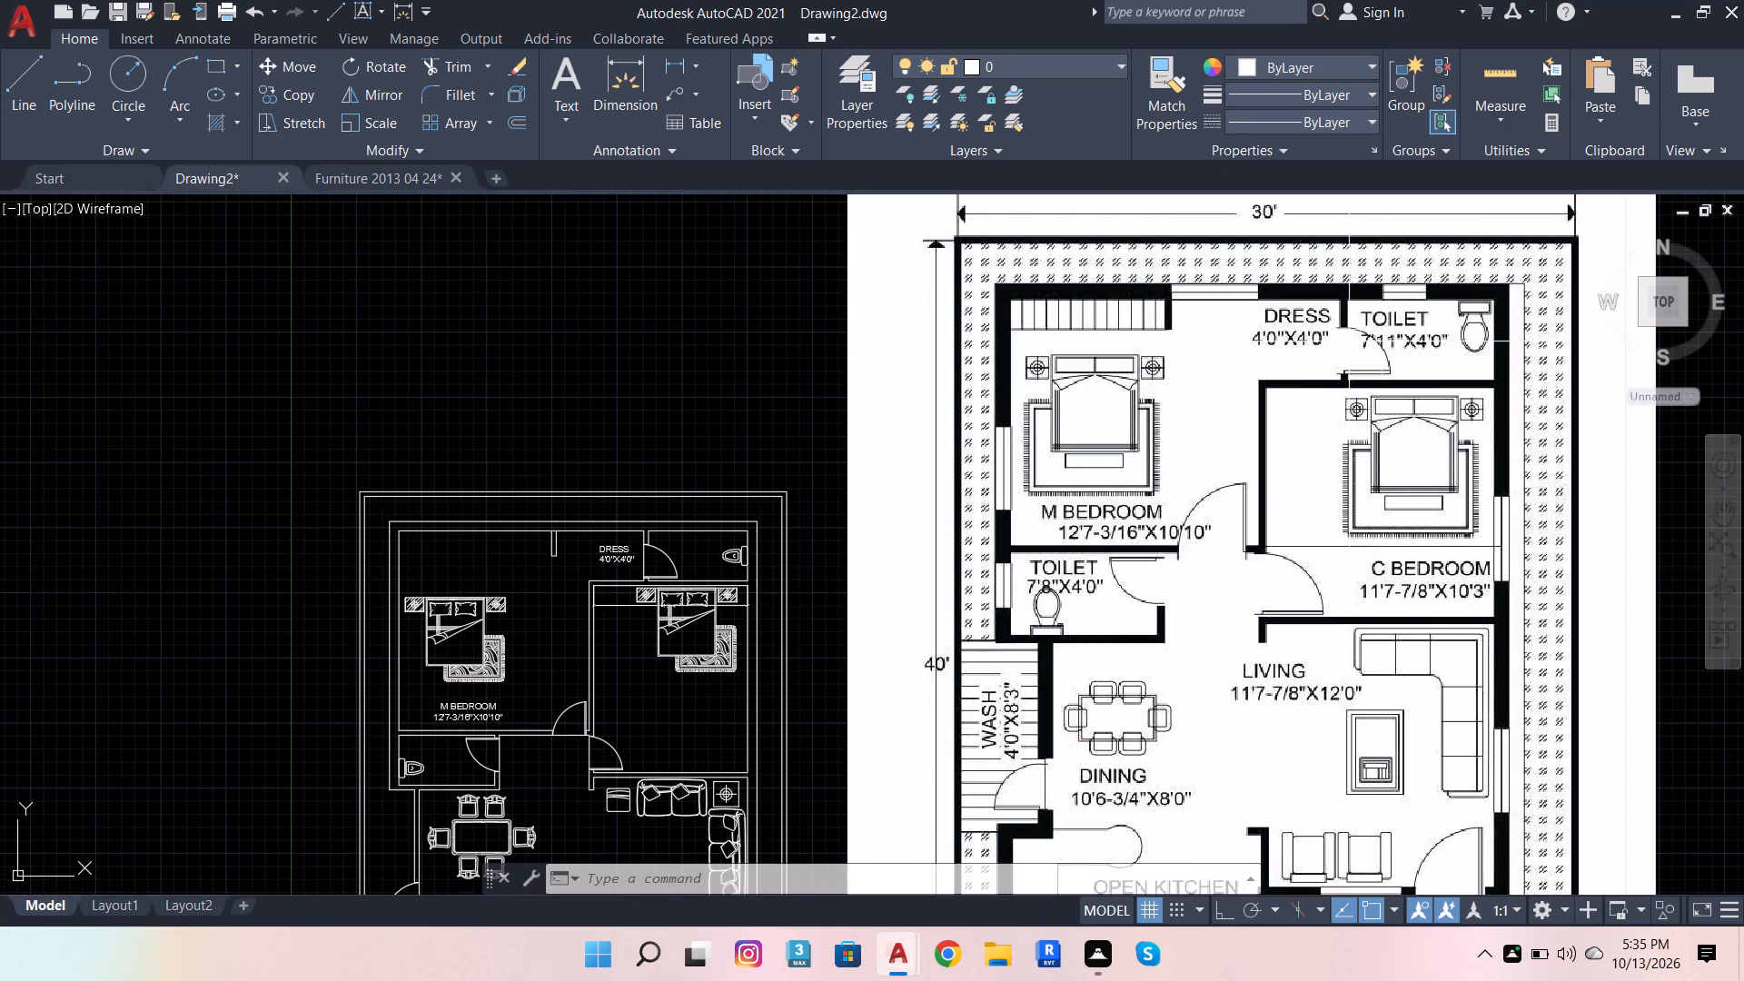
scroll(1494, 270, up, 3)
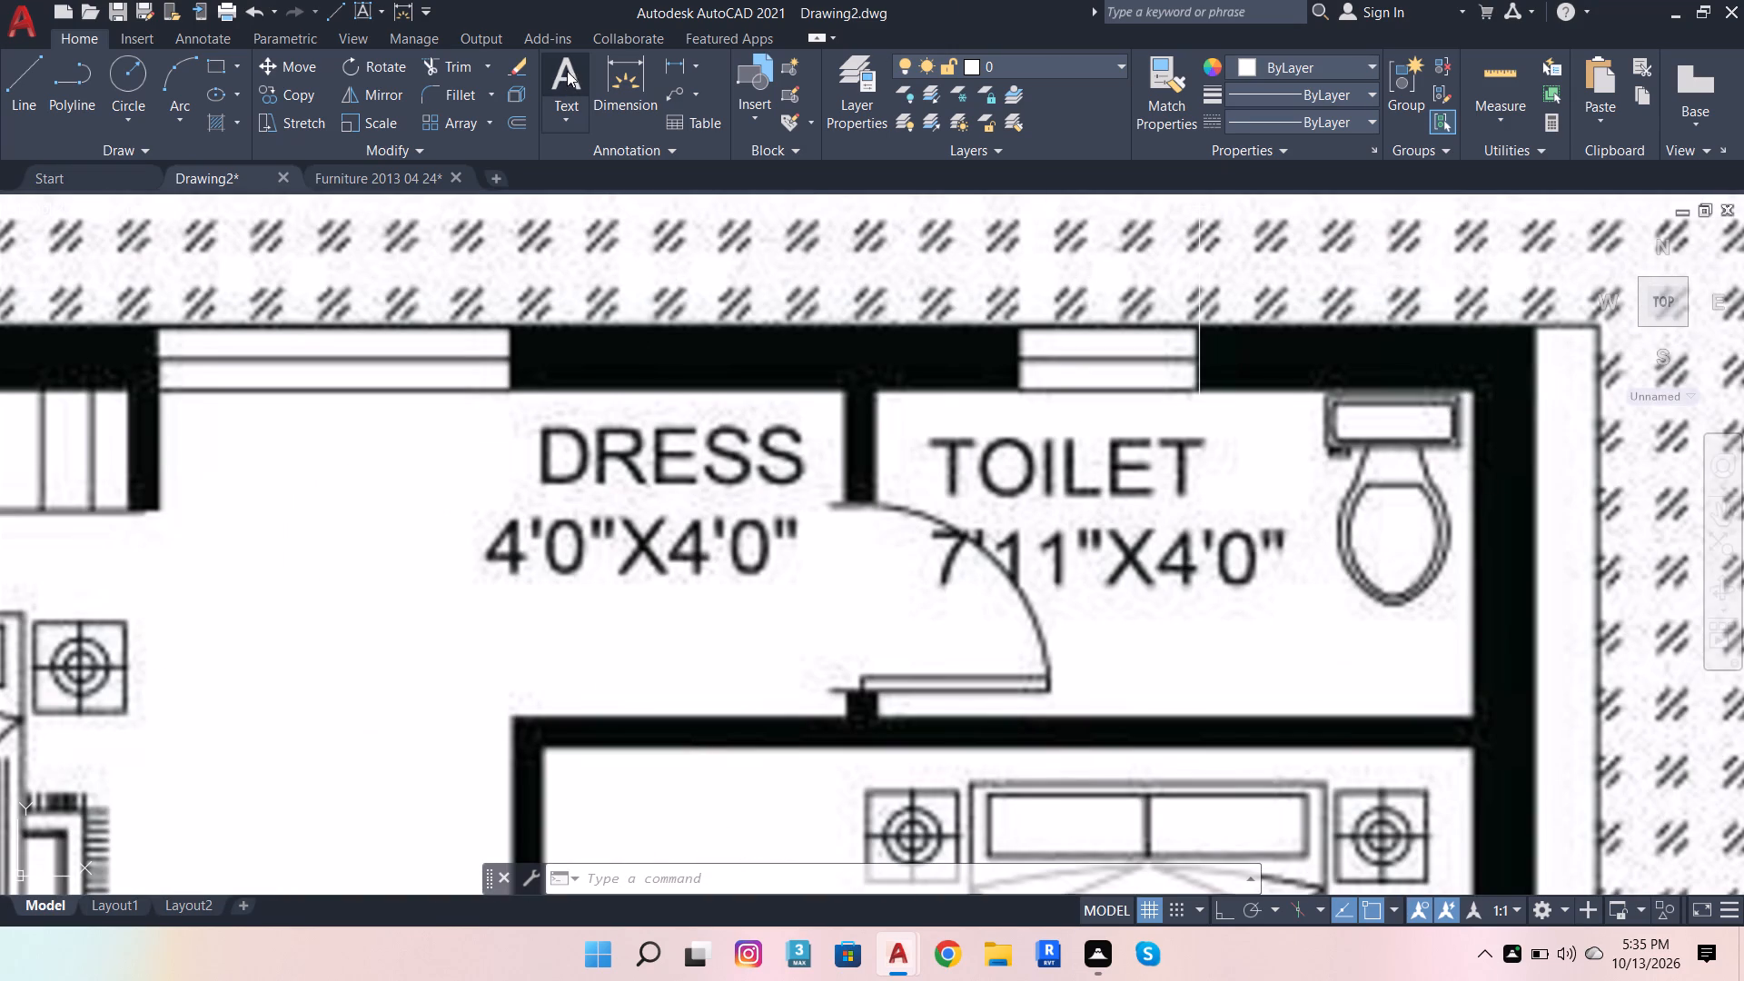
click(570, 68)
scroll(1258, 295, up, 2)
click(1142, 373)
scroll(1064, 415, down, 2)
scroll(1300, 436, up, 1)
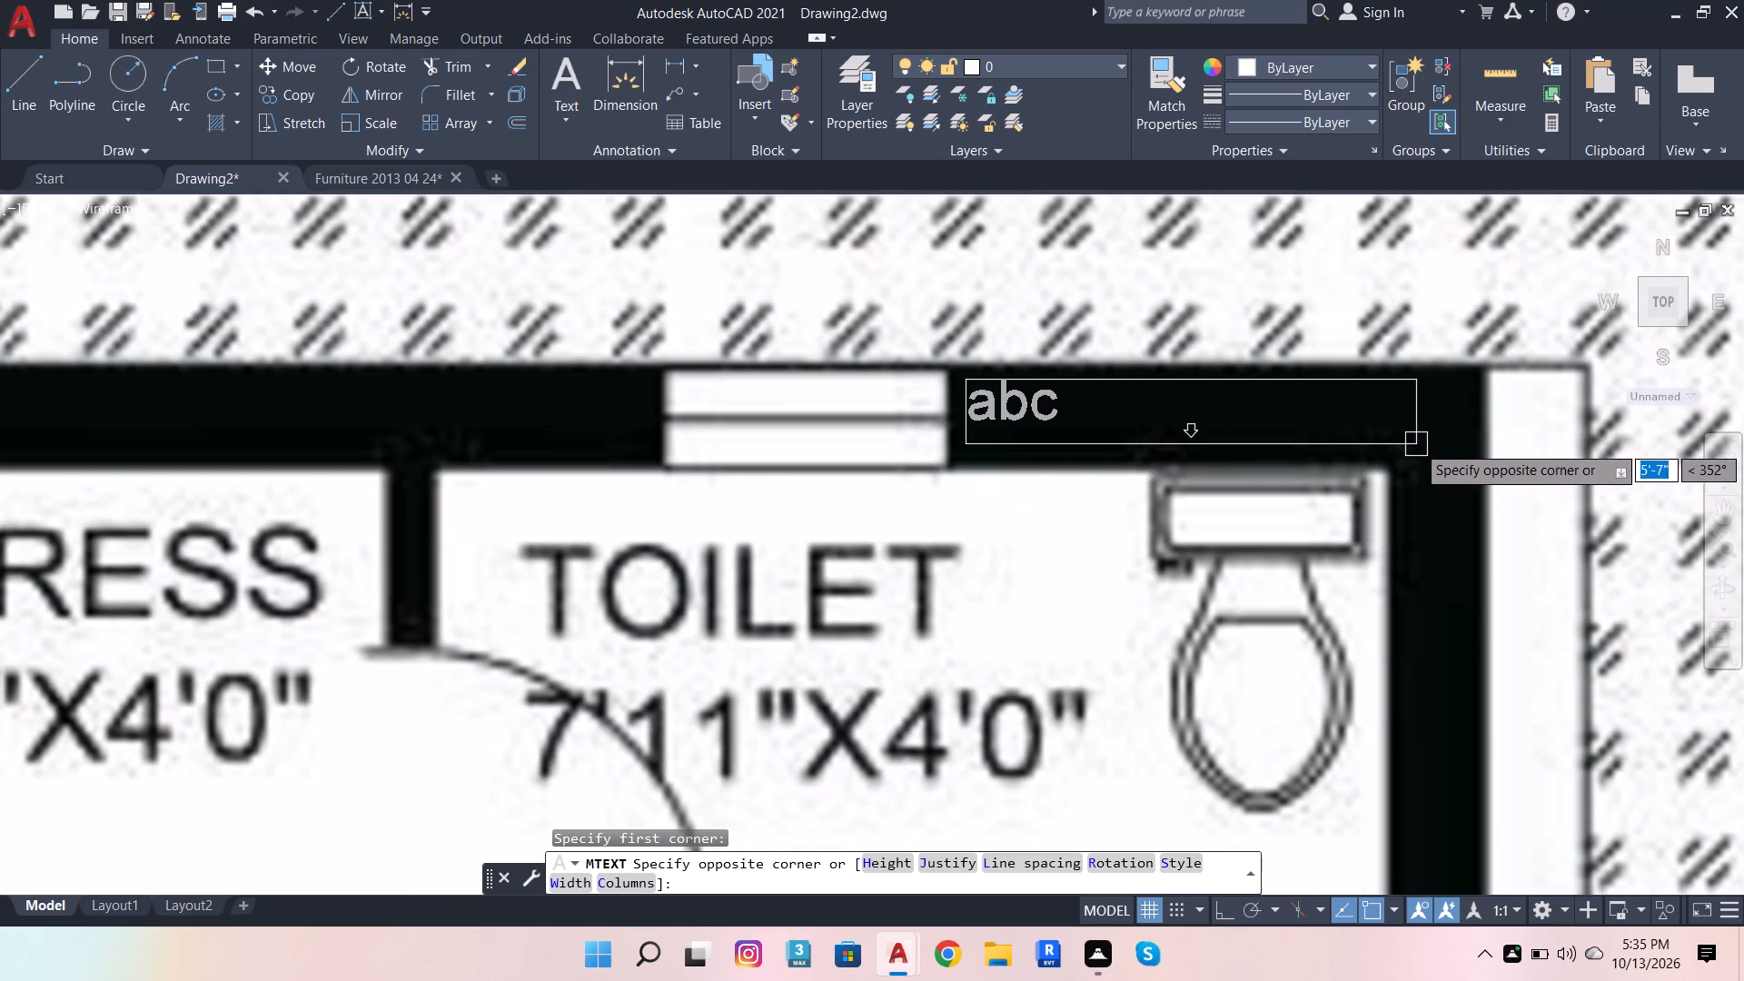
click(1426, 456)
Centre-align the text, enter "TOILET" with the size 7'11" X 4'0" on a second line, and finish the text.
click(894, 114)
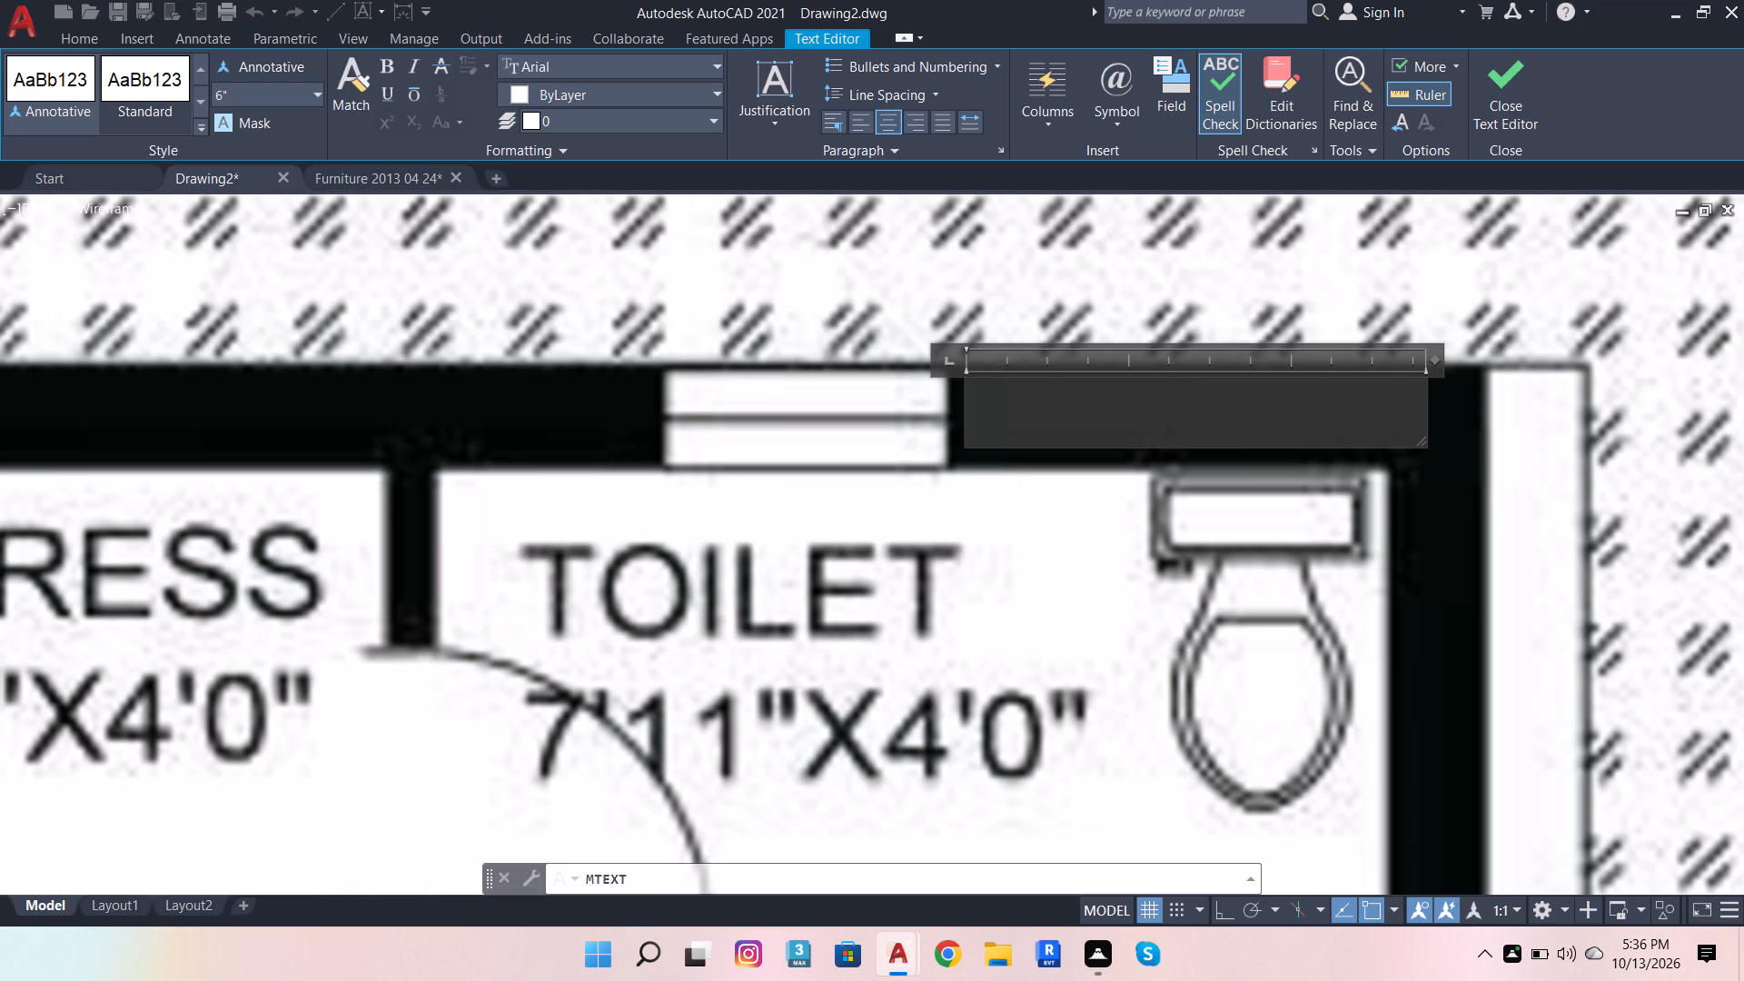
text(TOILET)
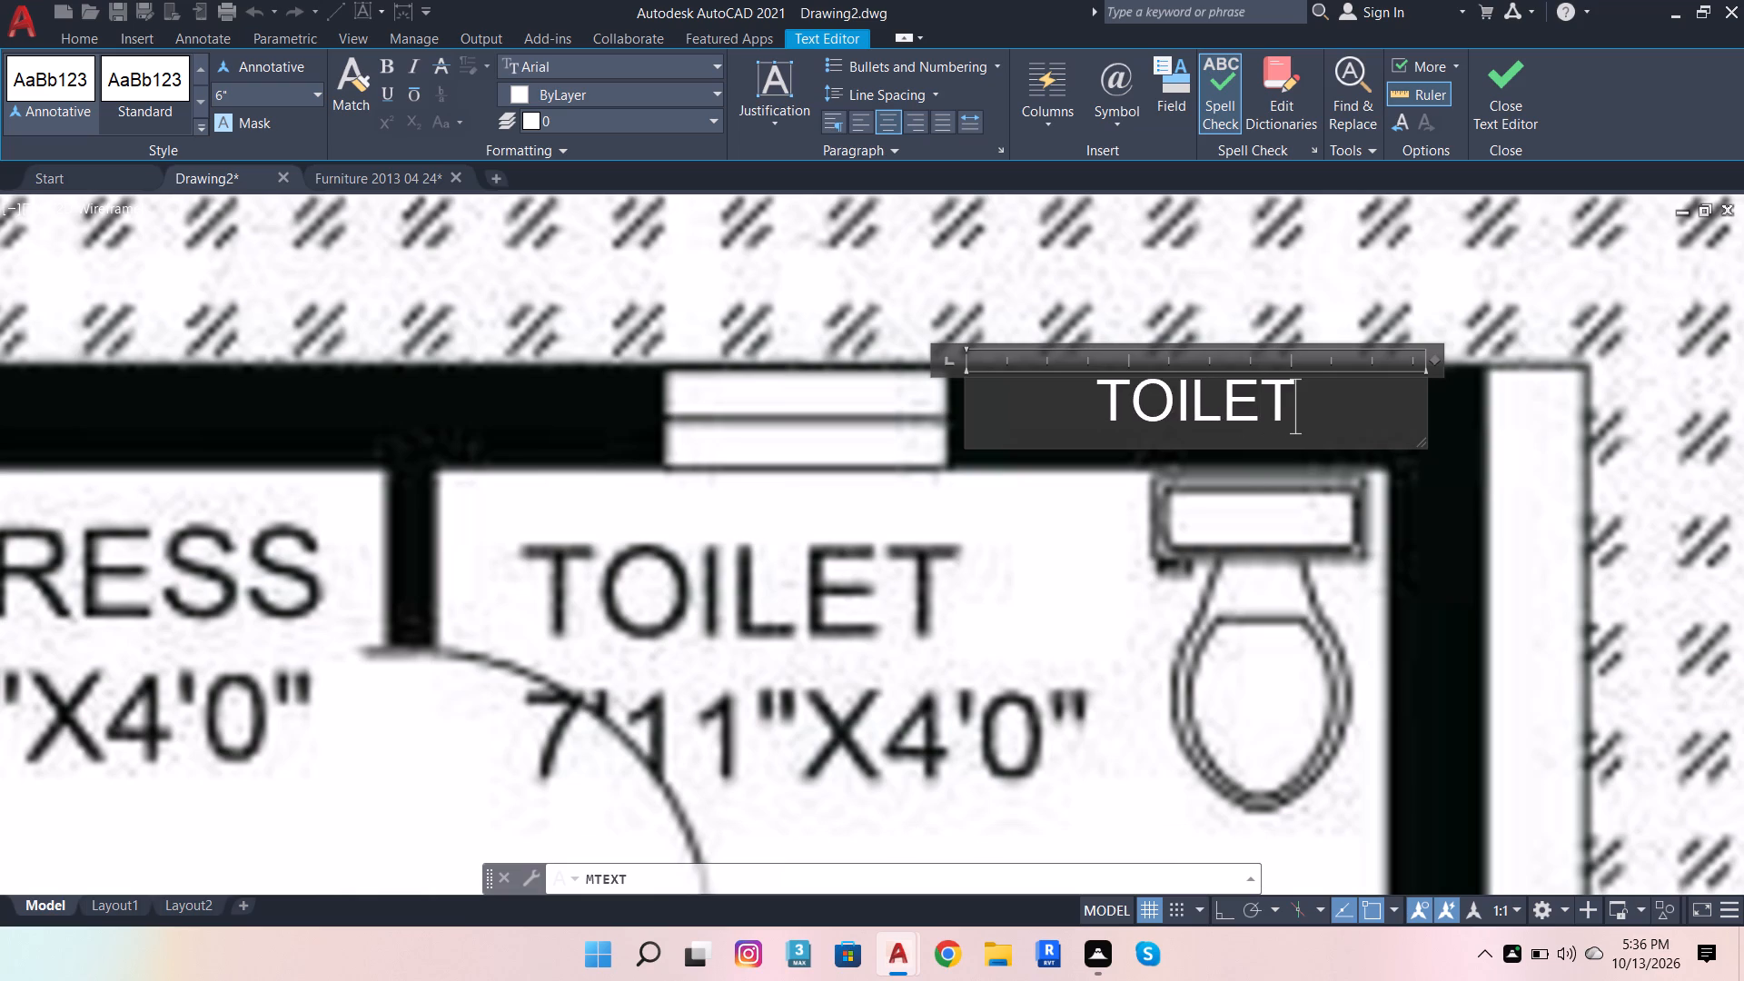
key(Return)
text(7'11)
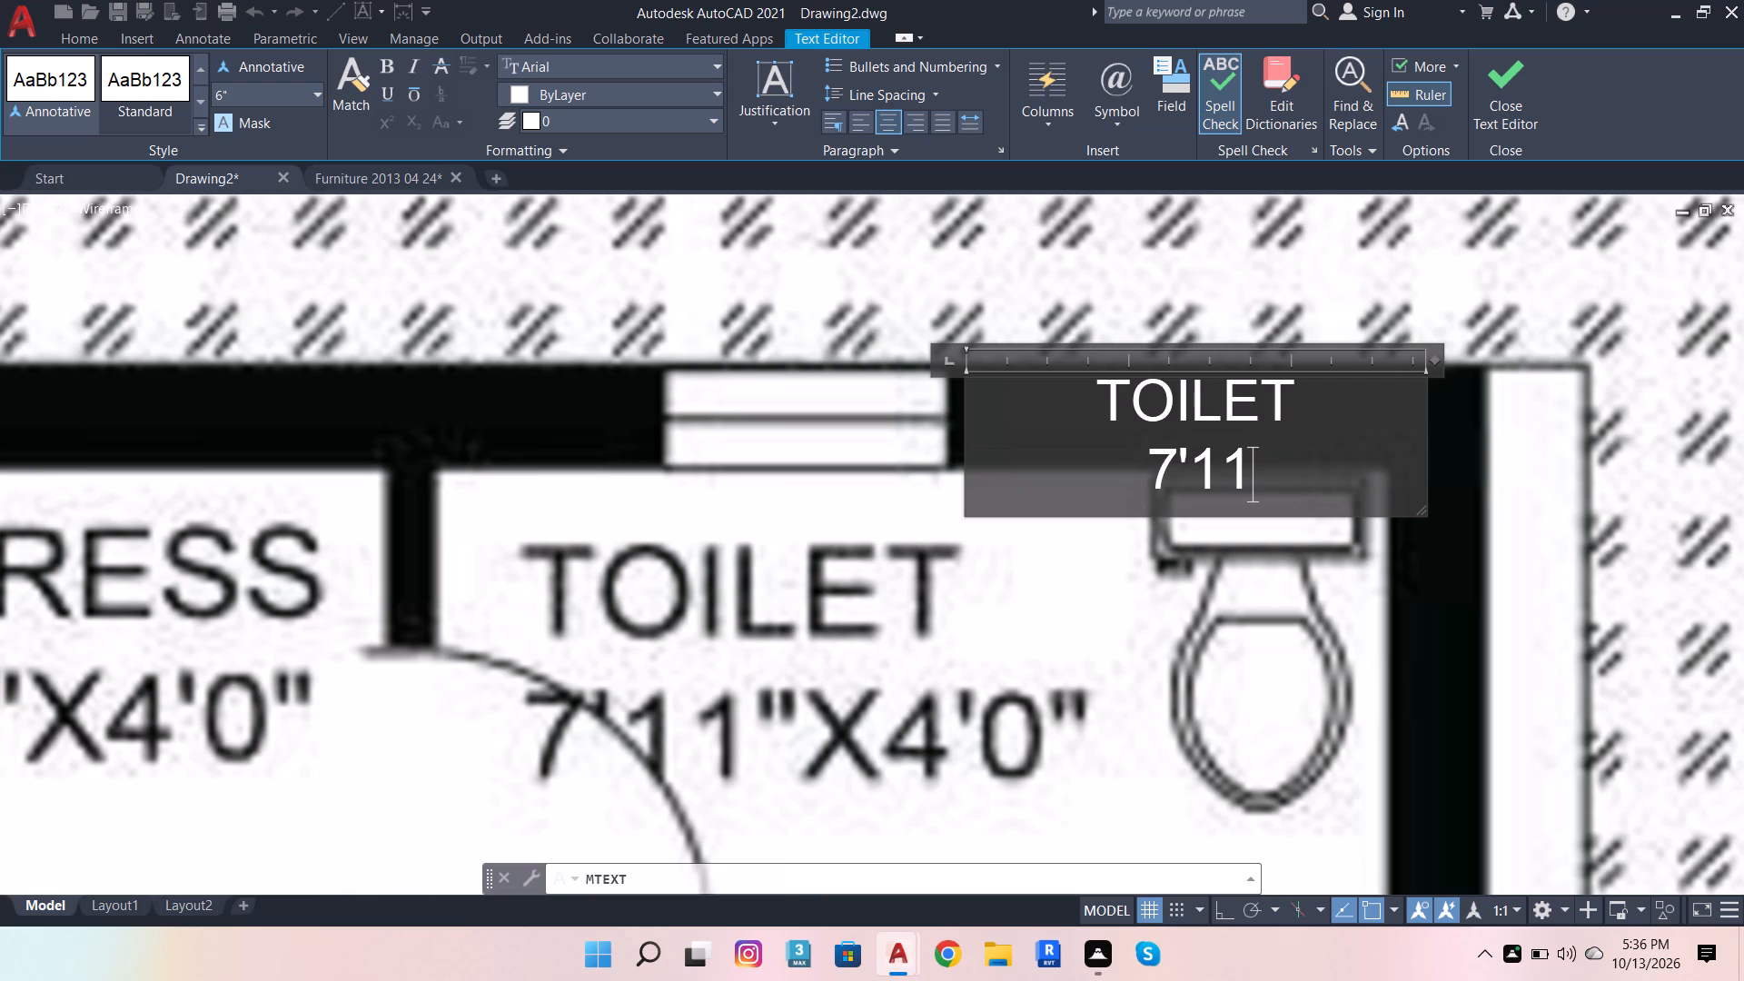
key(space)
key(BackSpace)
key(shift+quotedbl)
key(x)
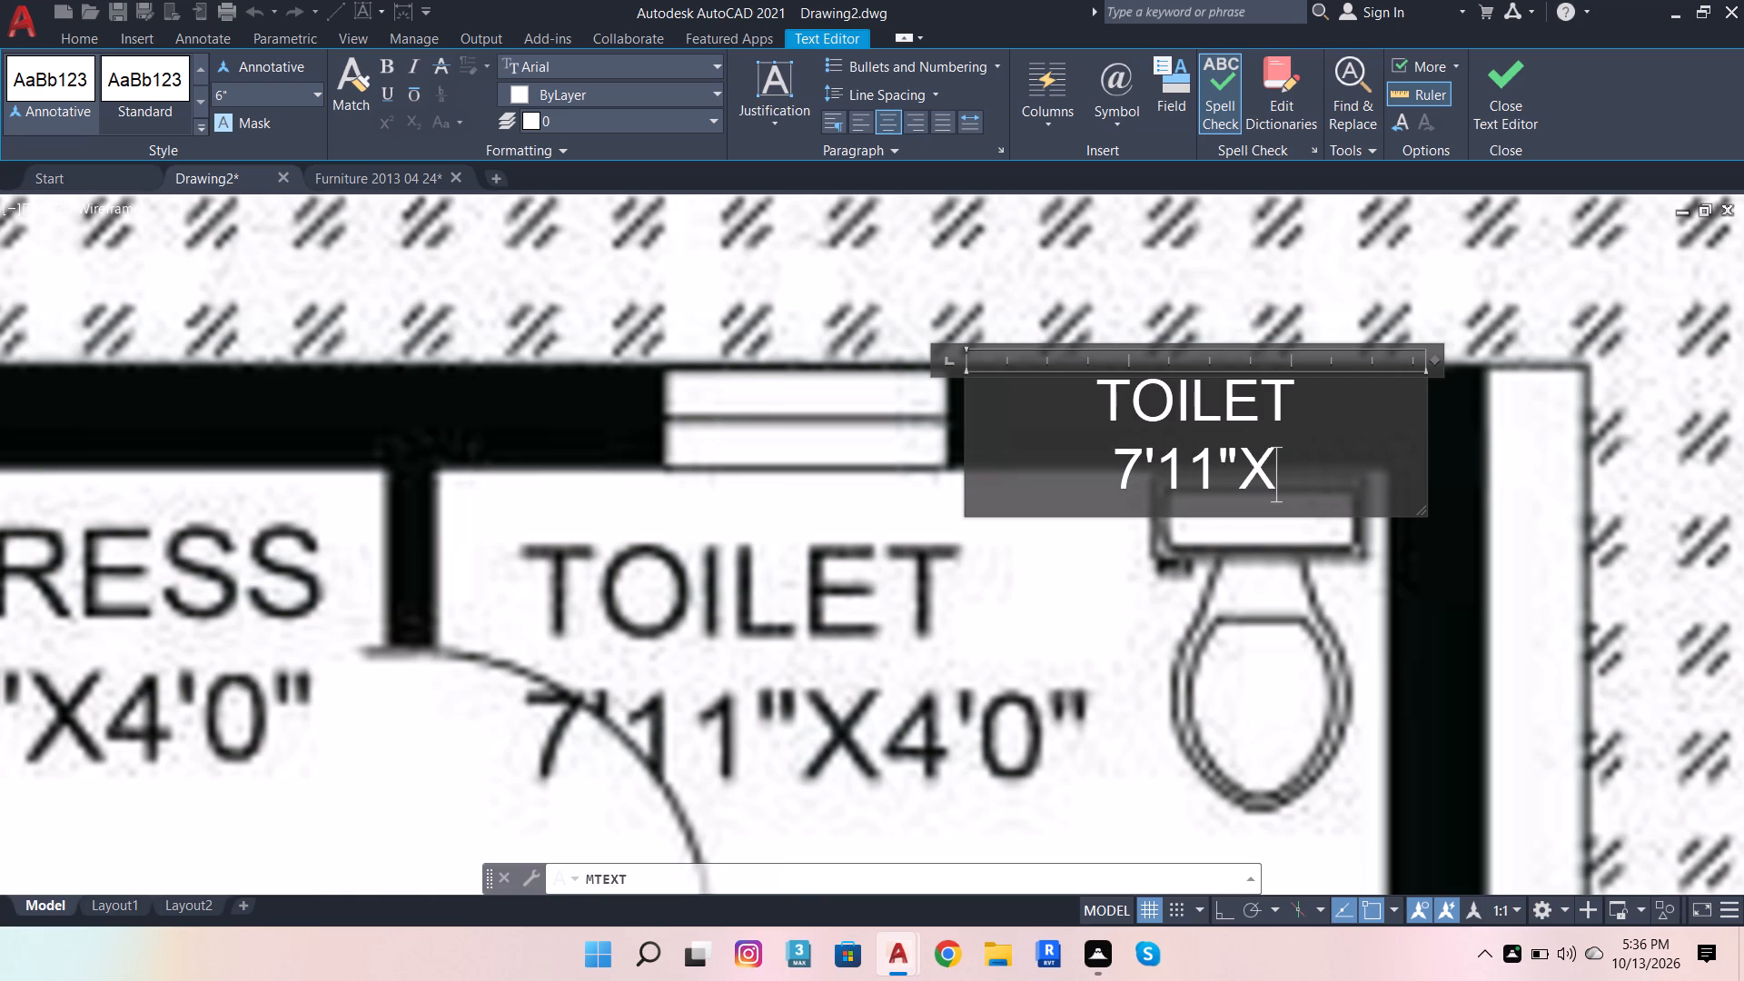
key(BackSpace)
key(space)
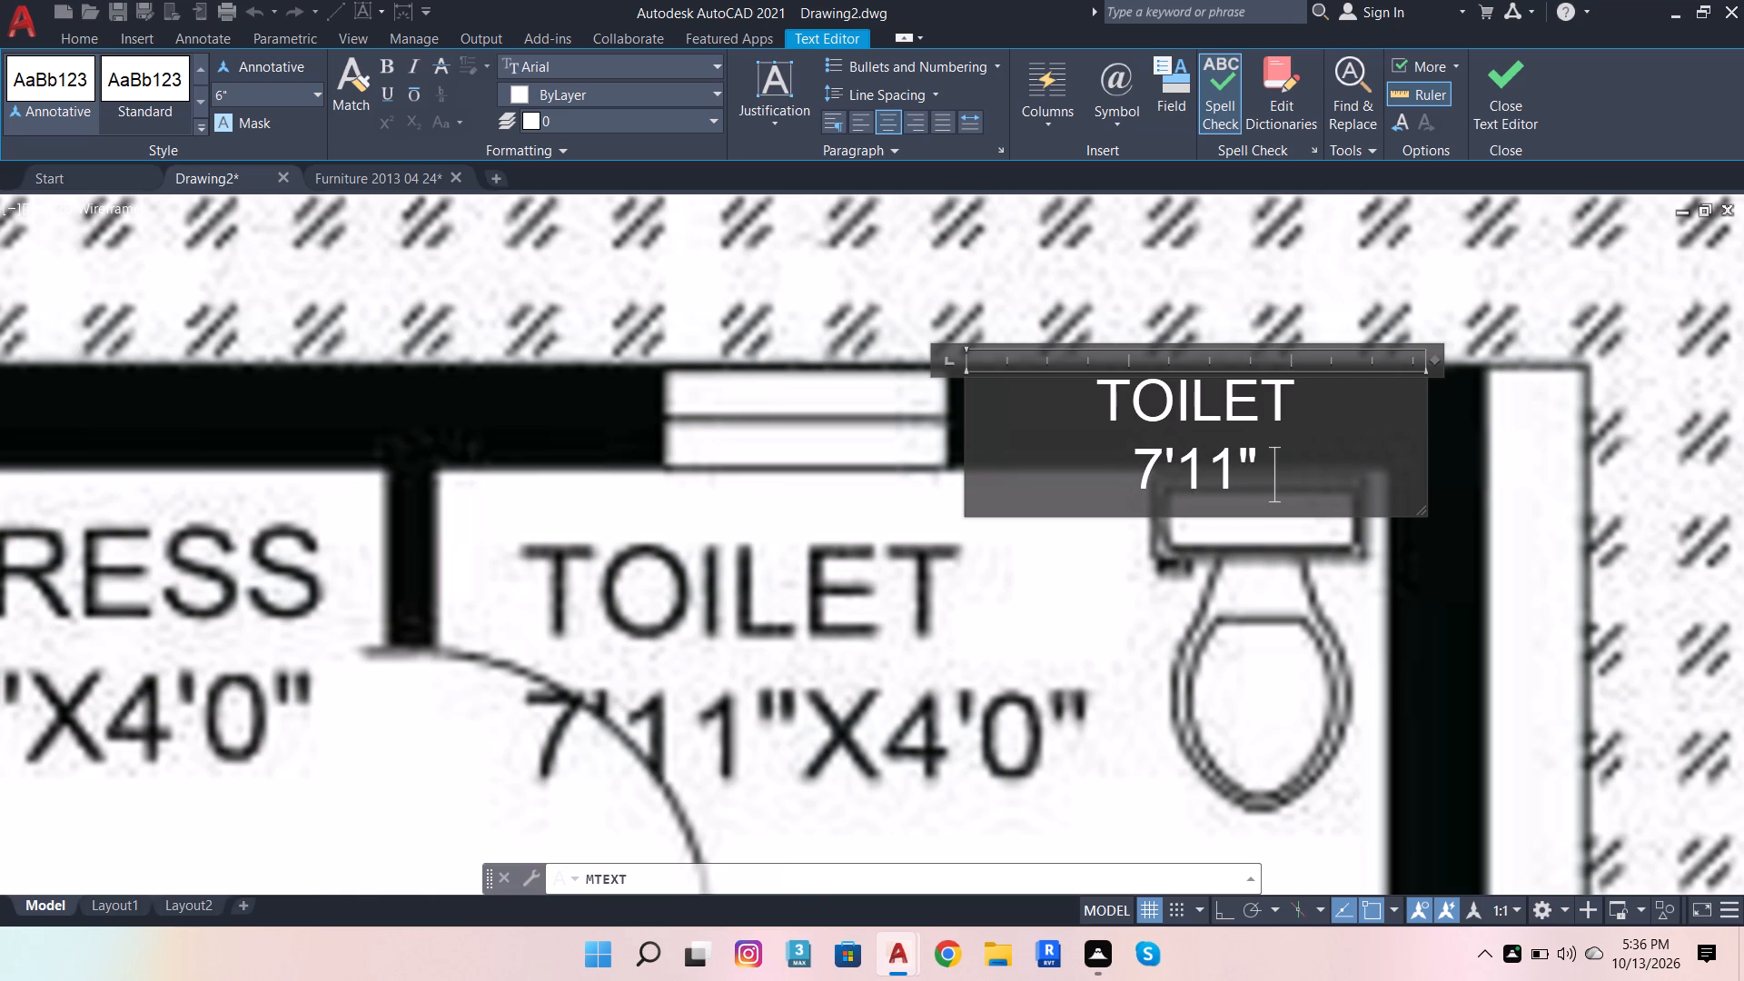
key(x)
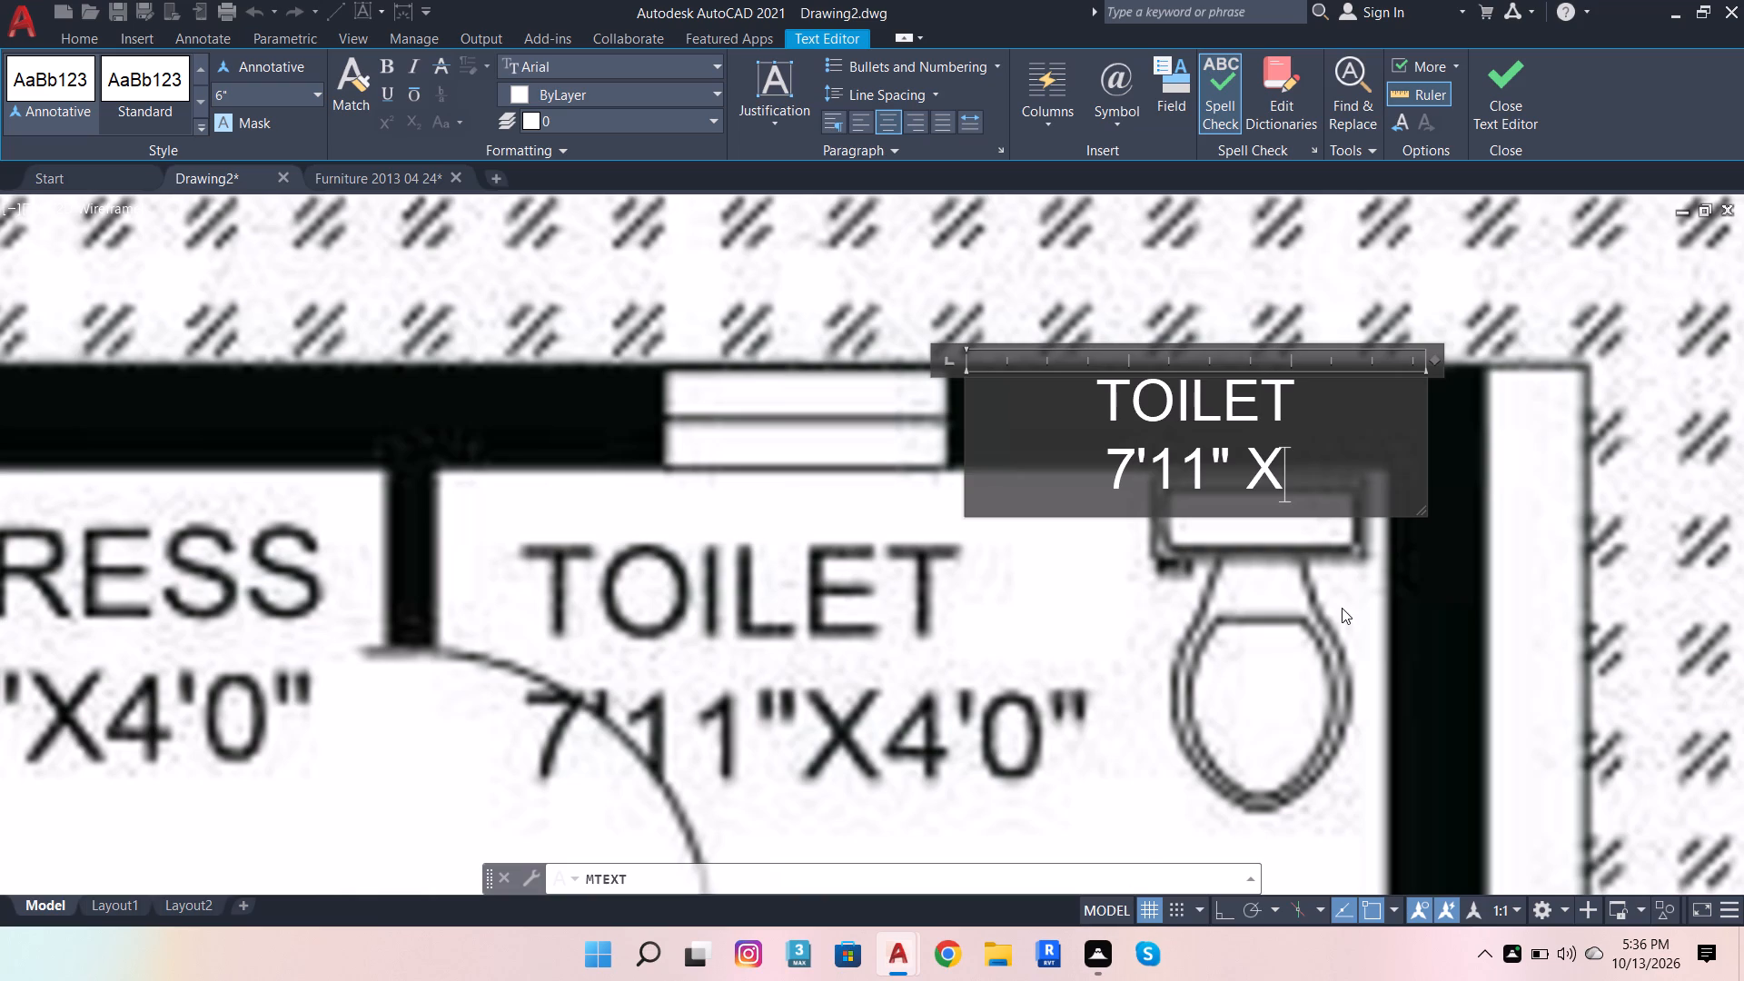
key(space)
text(4'0")
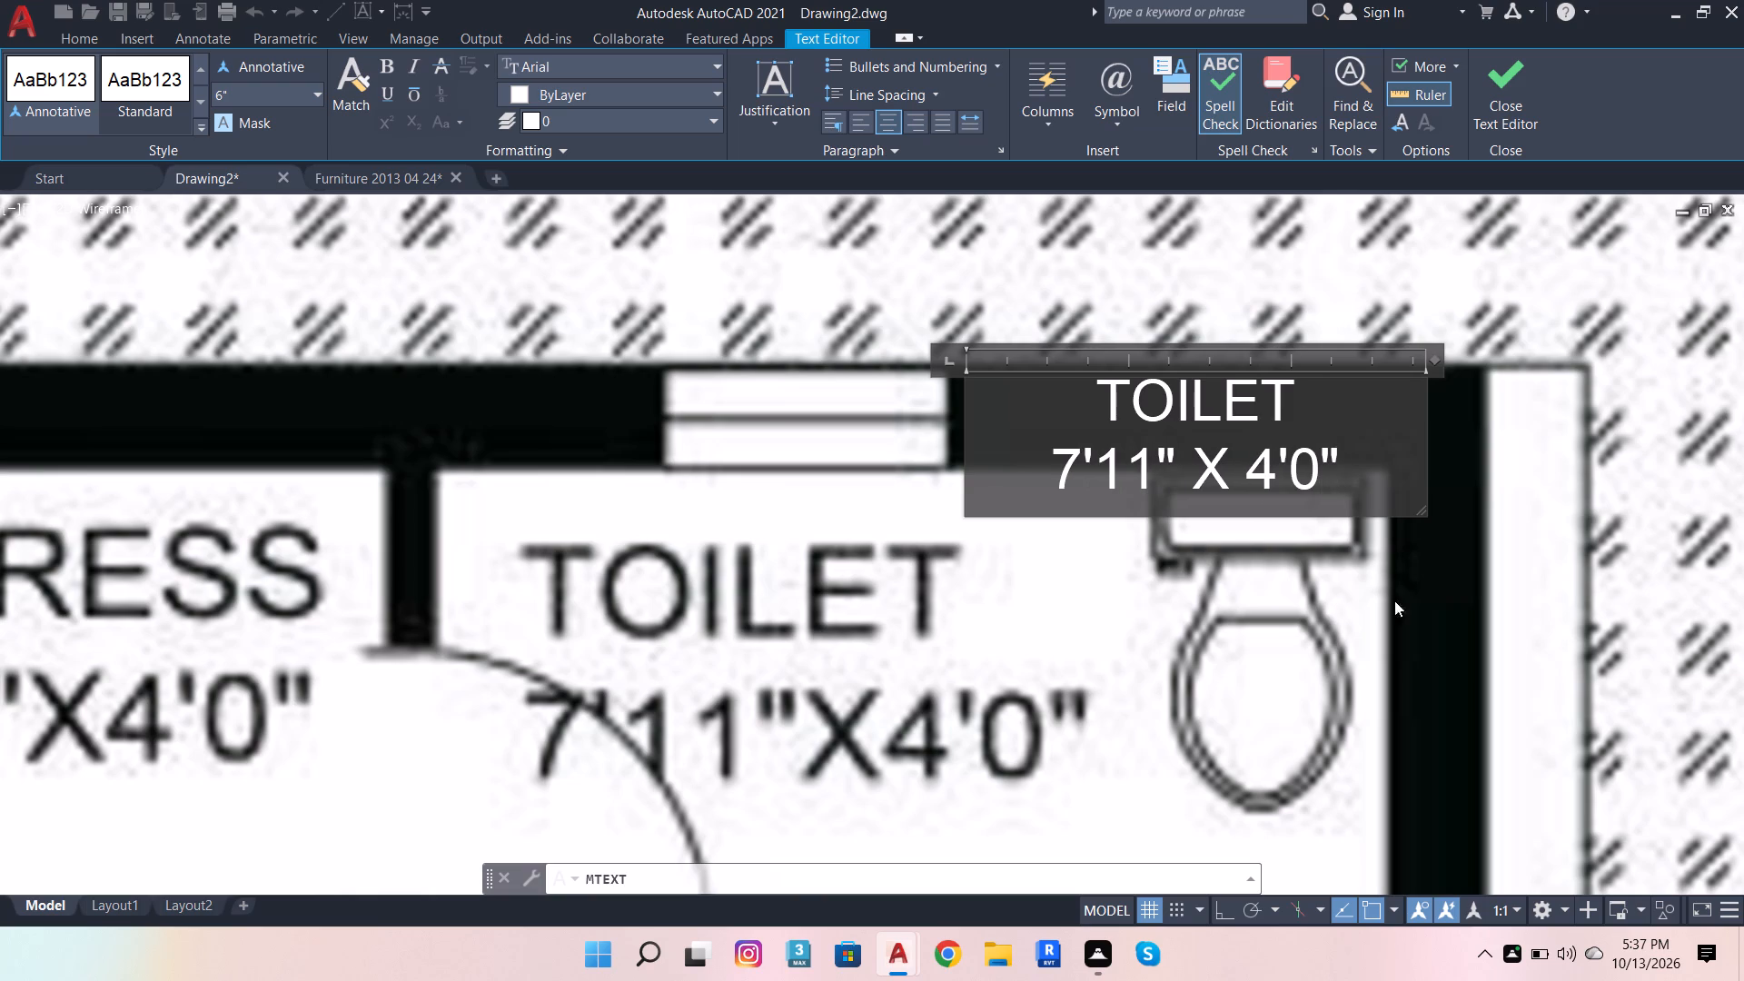
click(1554, 519)
Move the new TOILET label from the reference image into the drawn plan's upper toilet, between the door and the WC.
click(1241, 468)
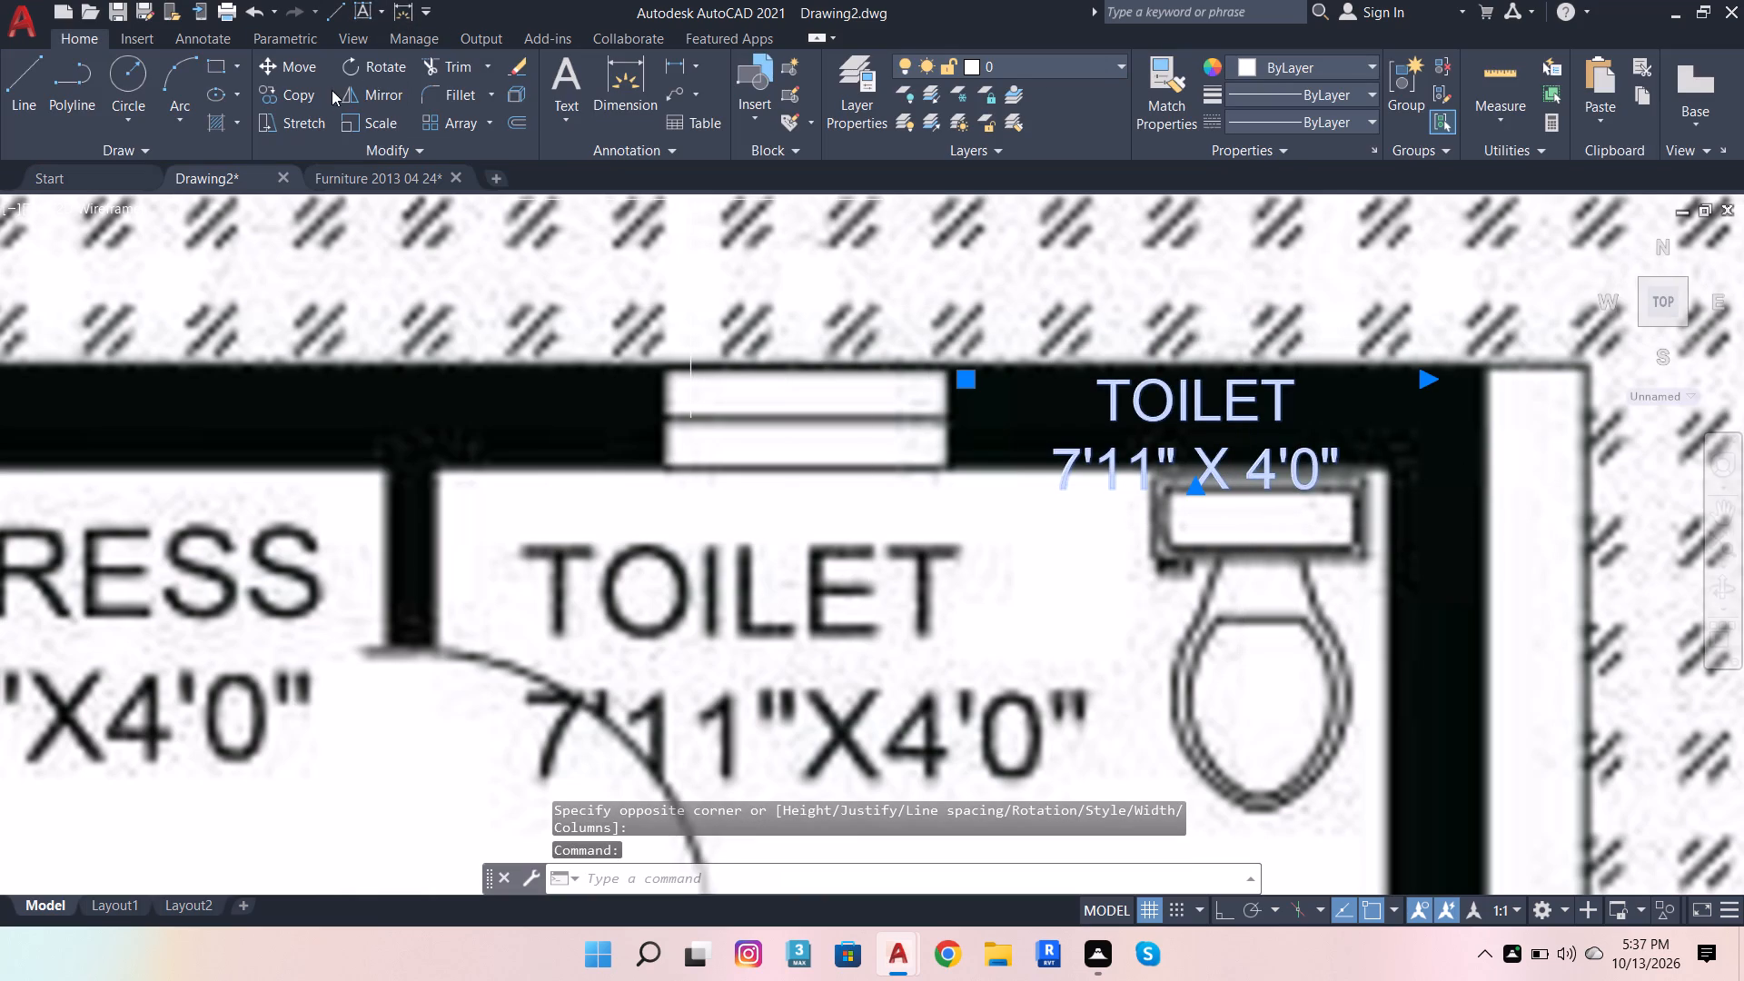
click(271, 69)
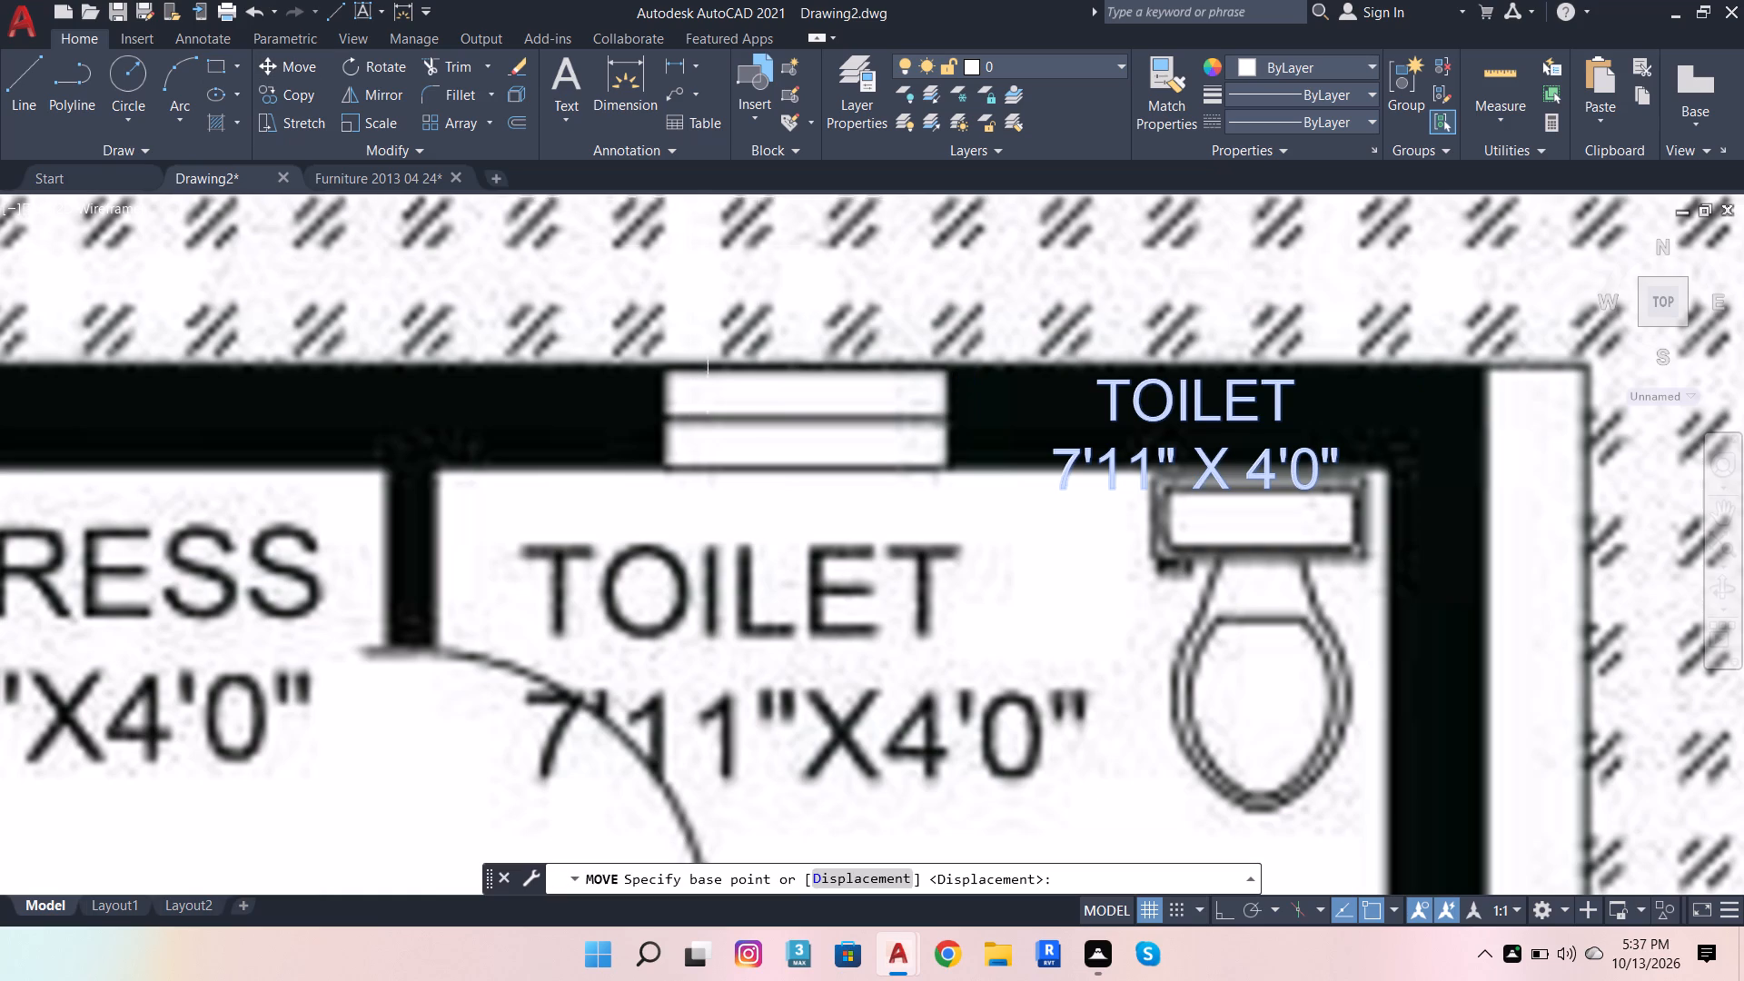
click(1131, 439)
scroll(1316, 432, down, 3)
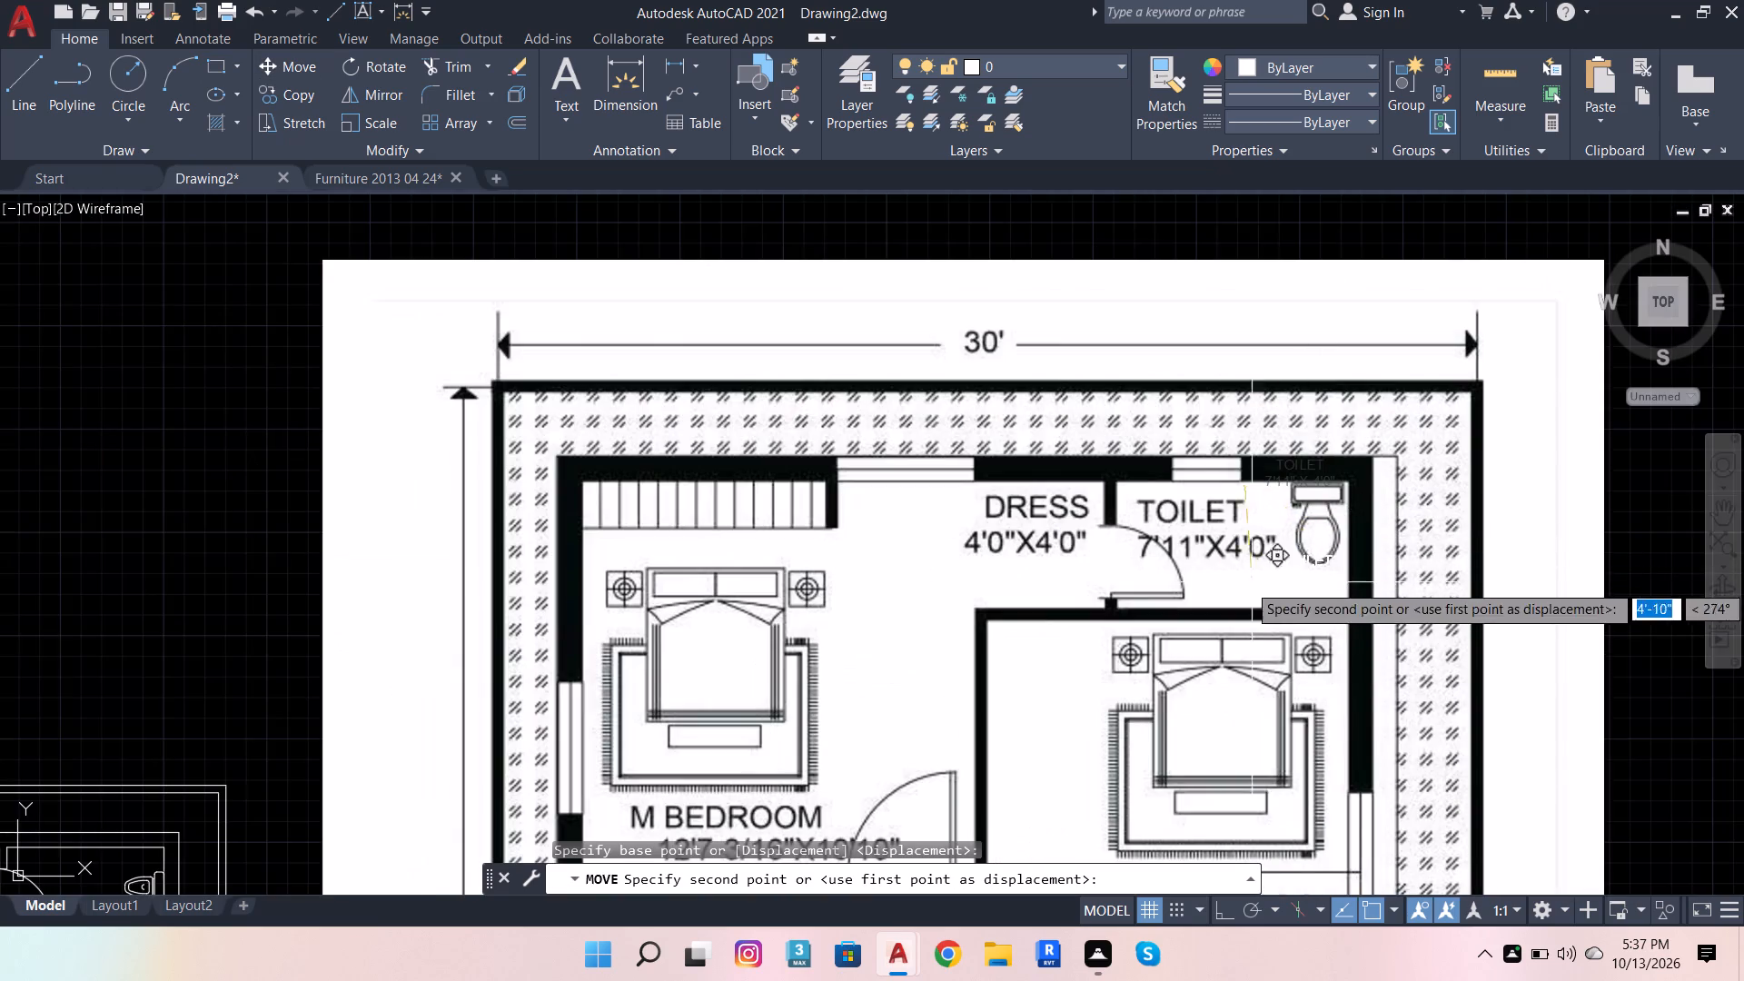
scroll(1356, 495, down, 3)
scroll(1012, 599, up, 4)
scroll(1085, 578, up, 1)
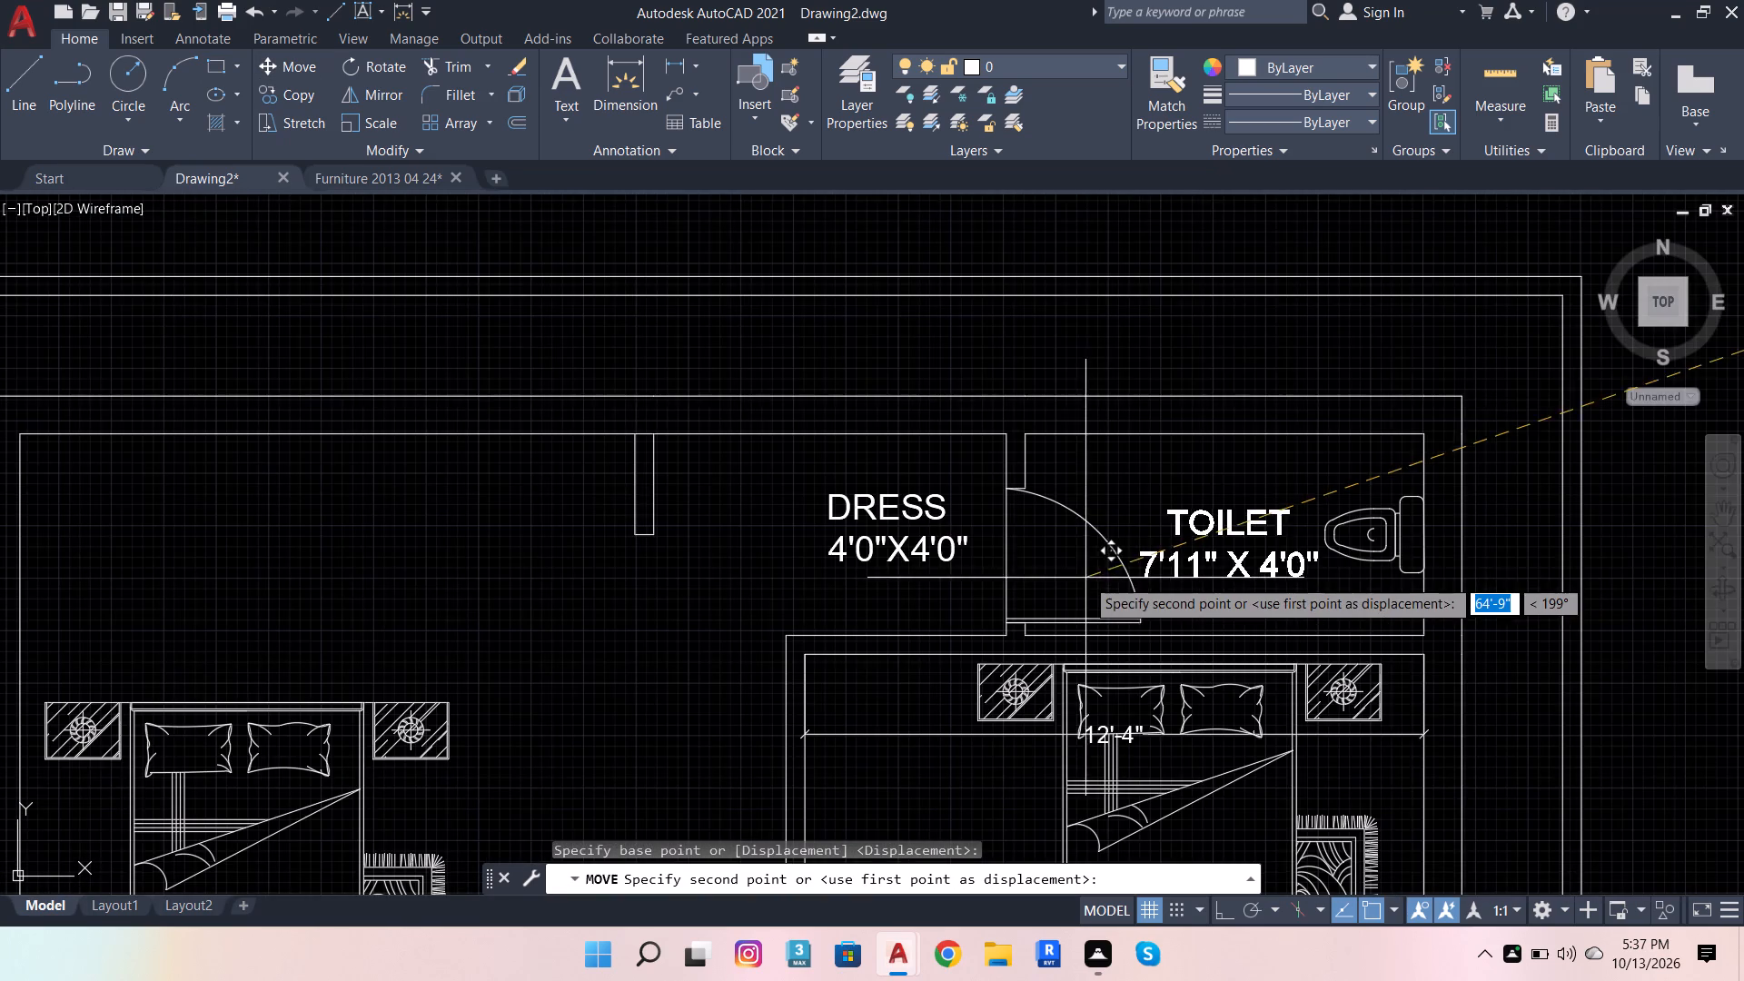
click(1049, 530)
Copy the upper toilet's TOILET label into the lower toilet below the M BEDROOM label.
scroll(881, 639, down, 4)
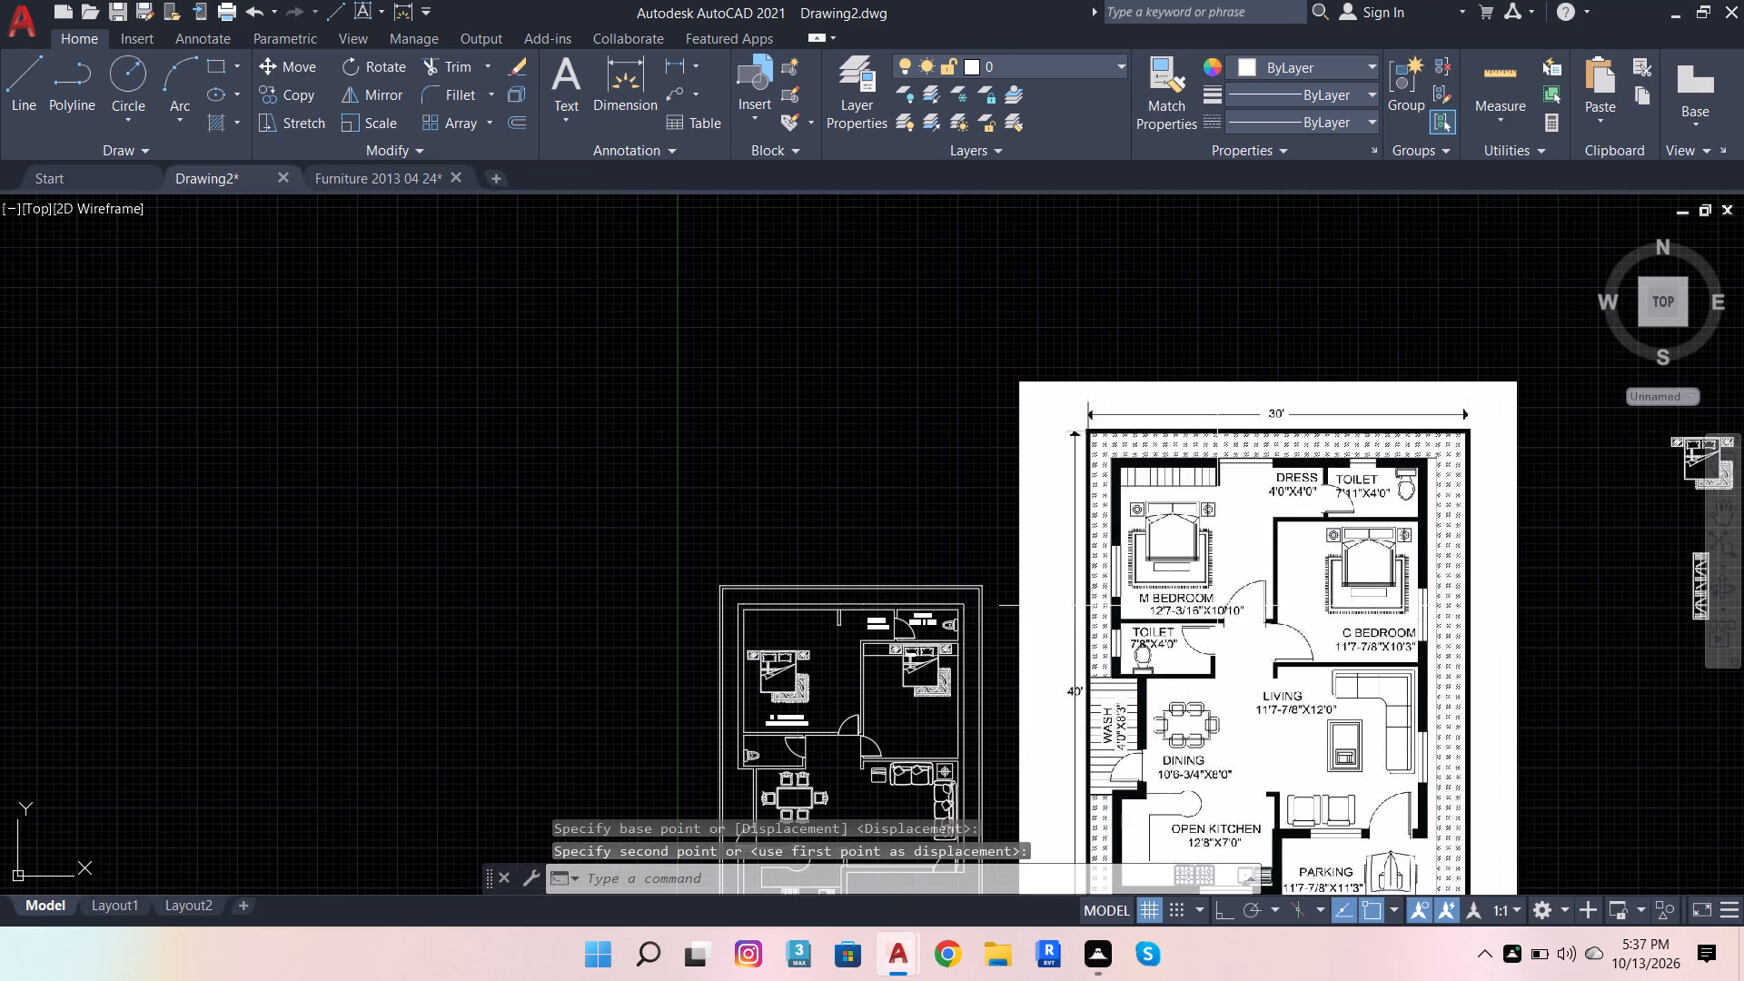
scroll(1369, 622, up, 1)
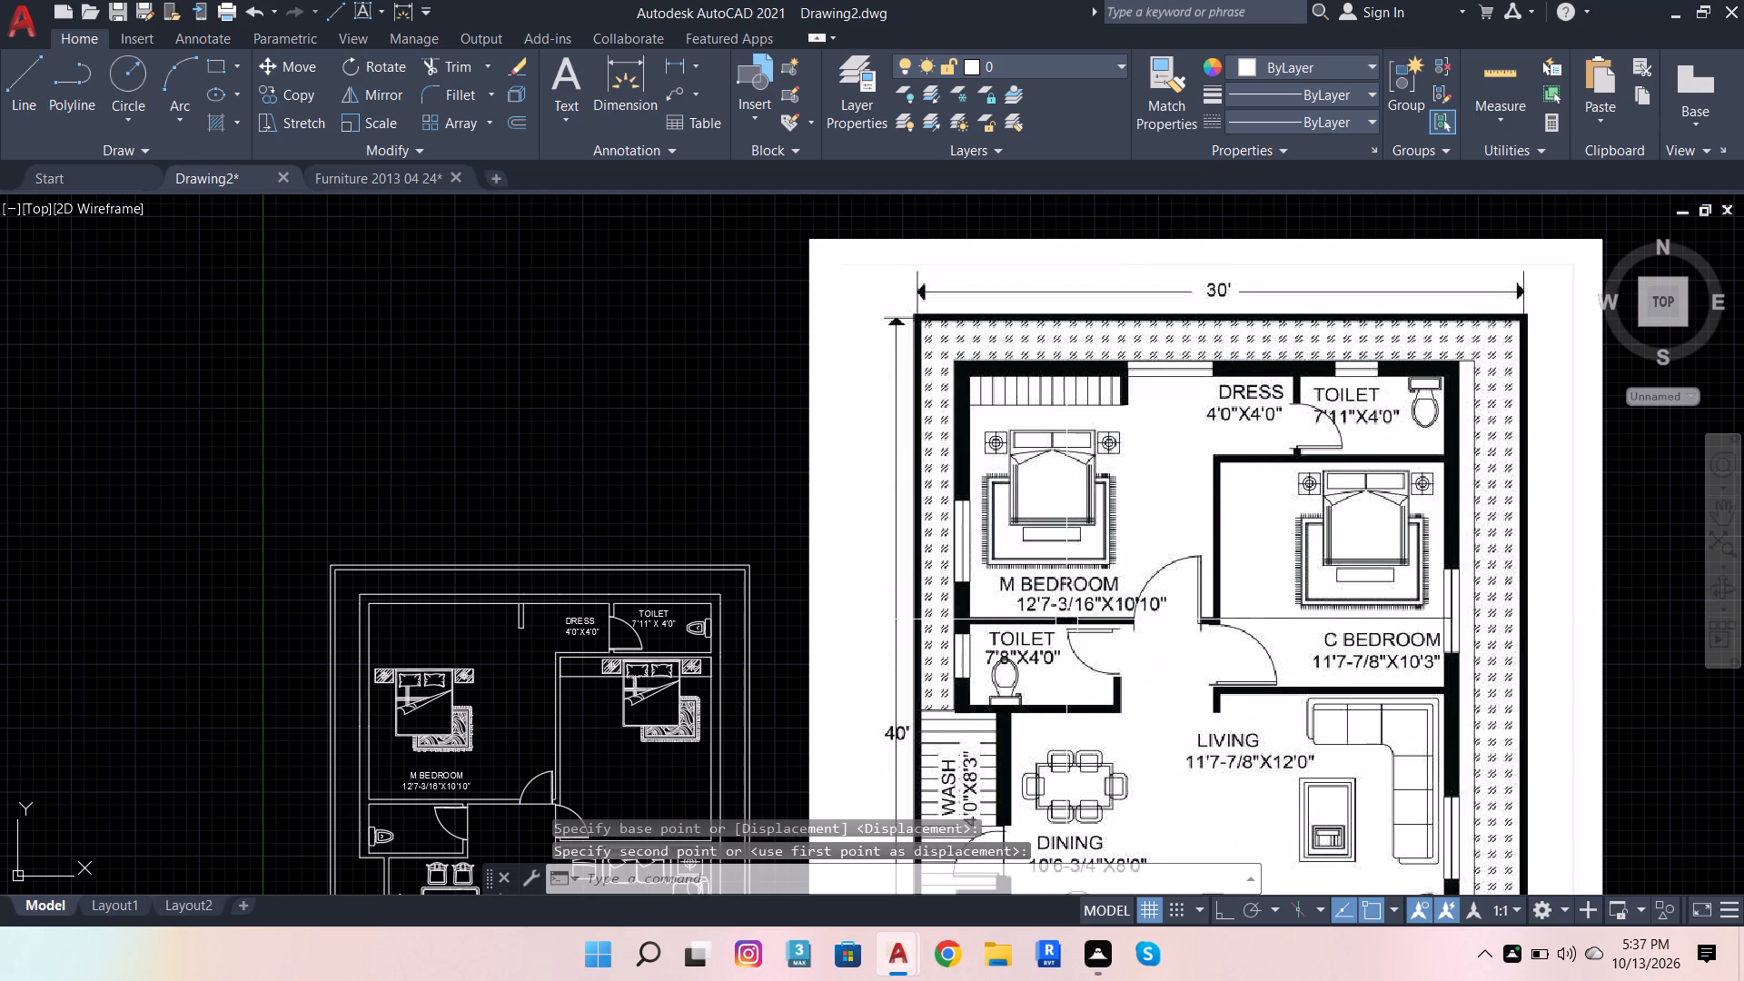
scroll(1029, 720, up, 3)
scroll(1120, 572, down, 2)
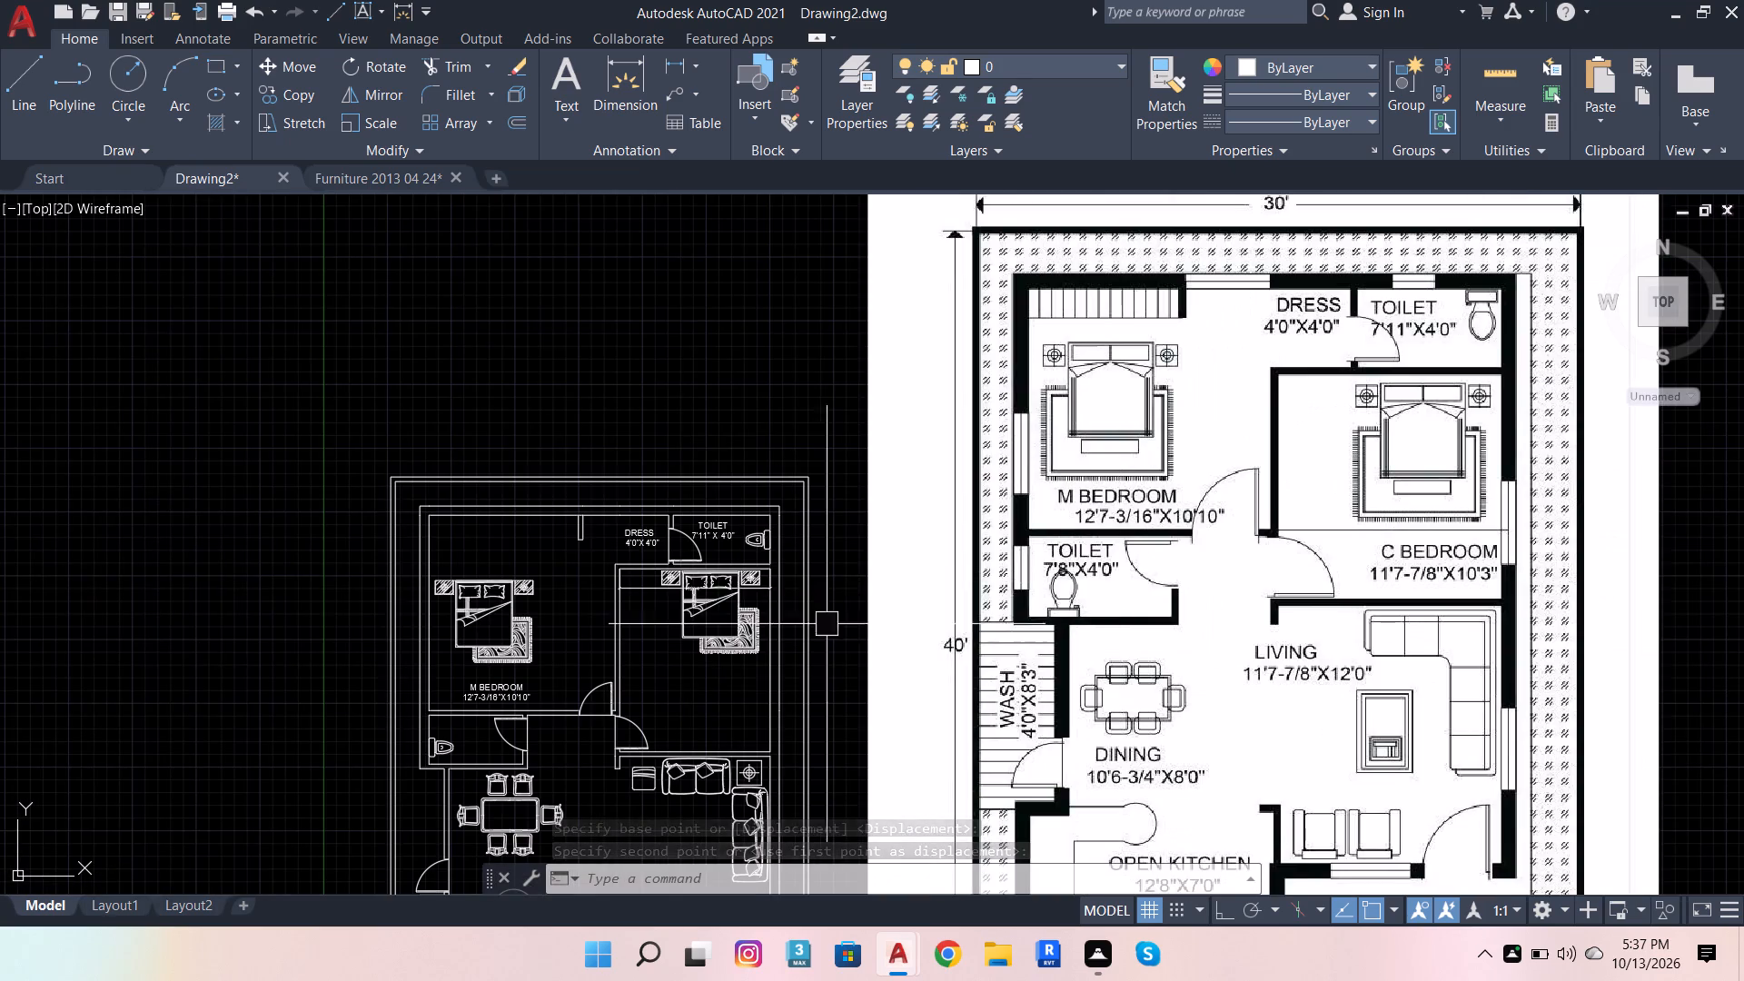
scroll(774, 601, up, 2)
click(622, 433)
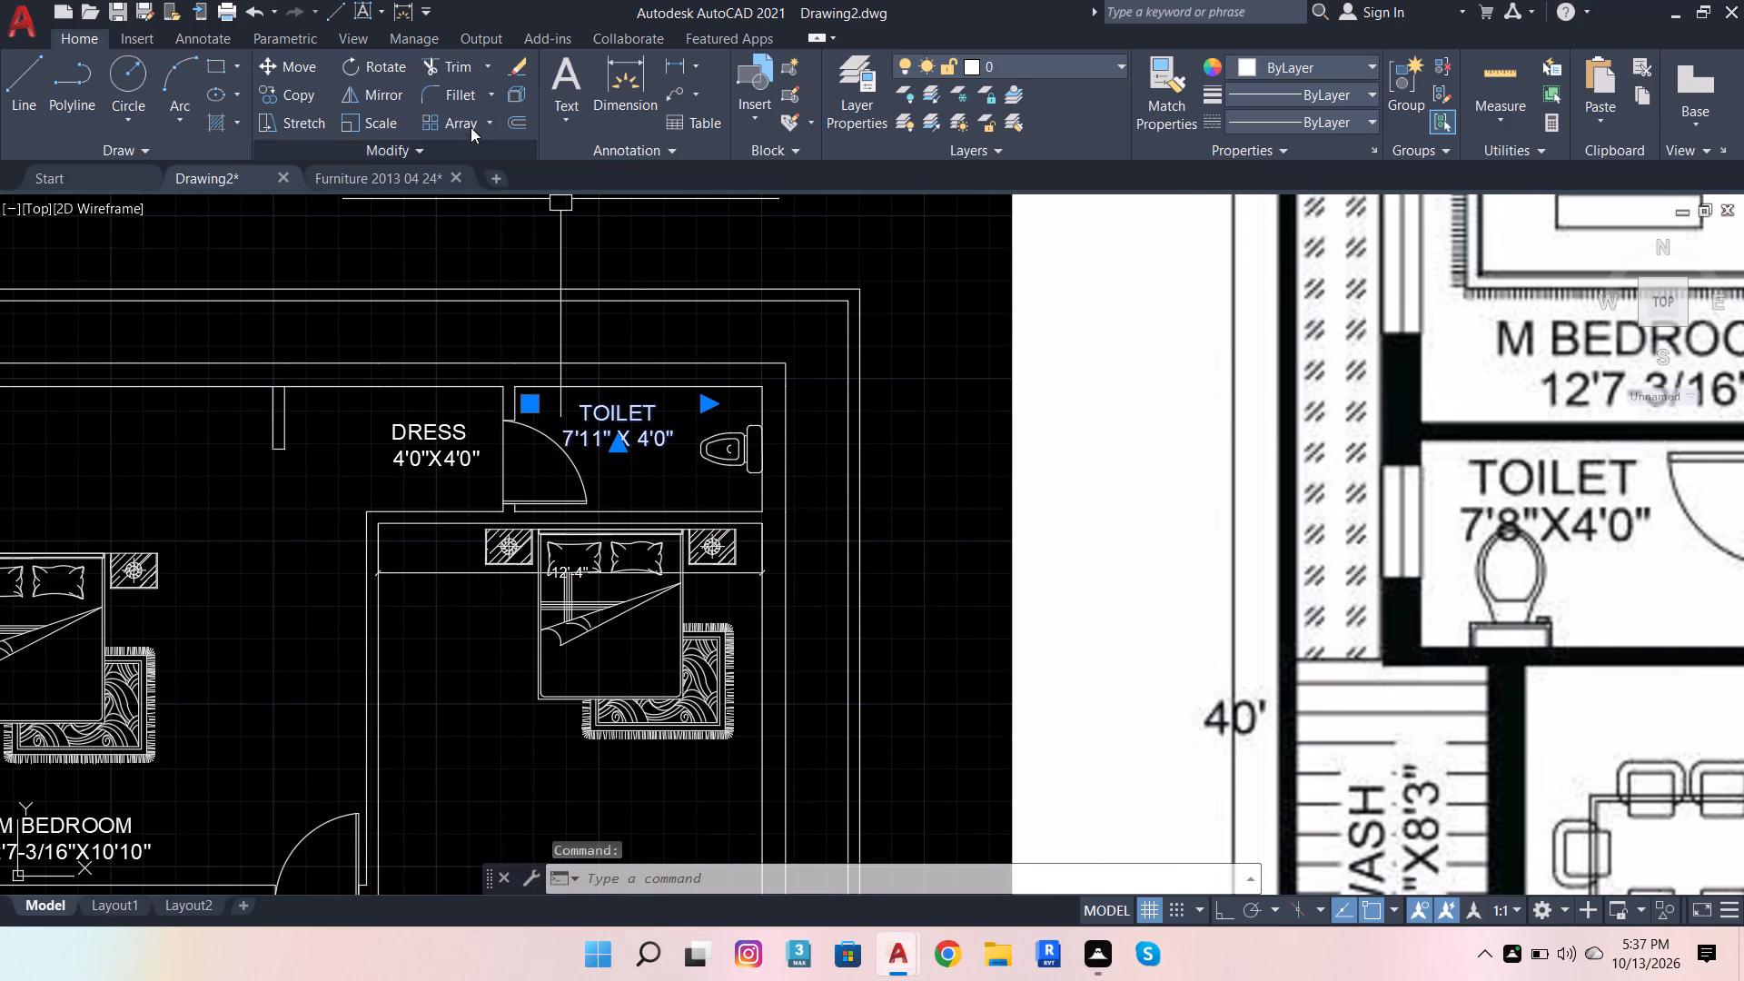
click(263, 89)
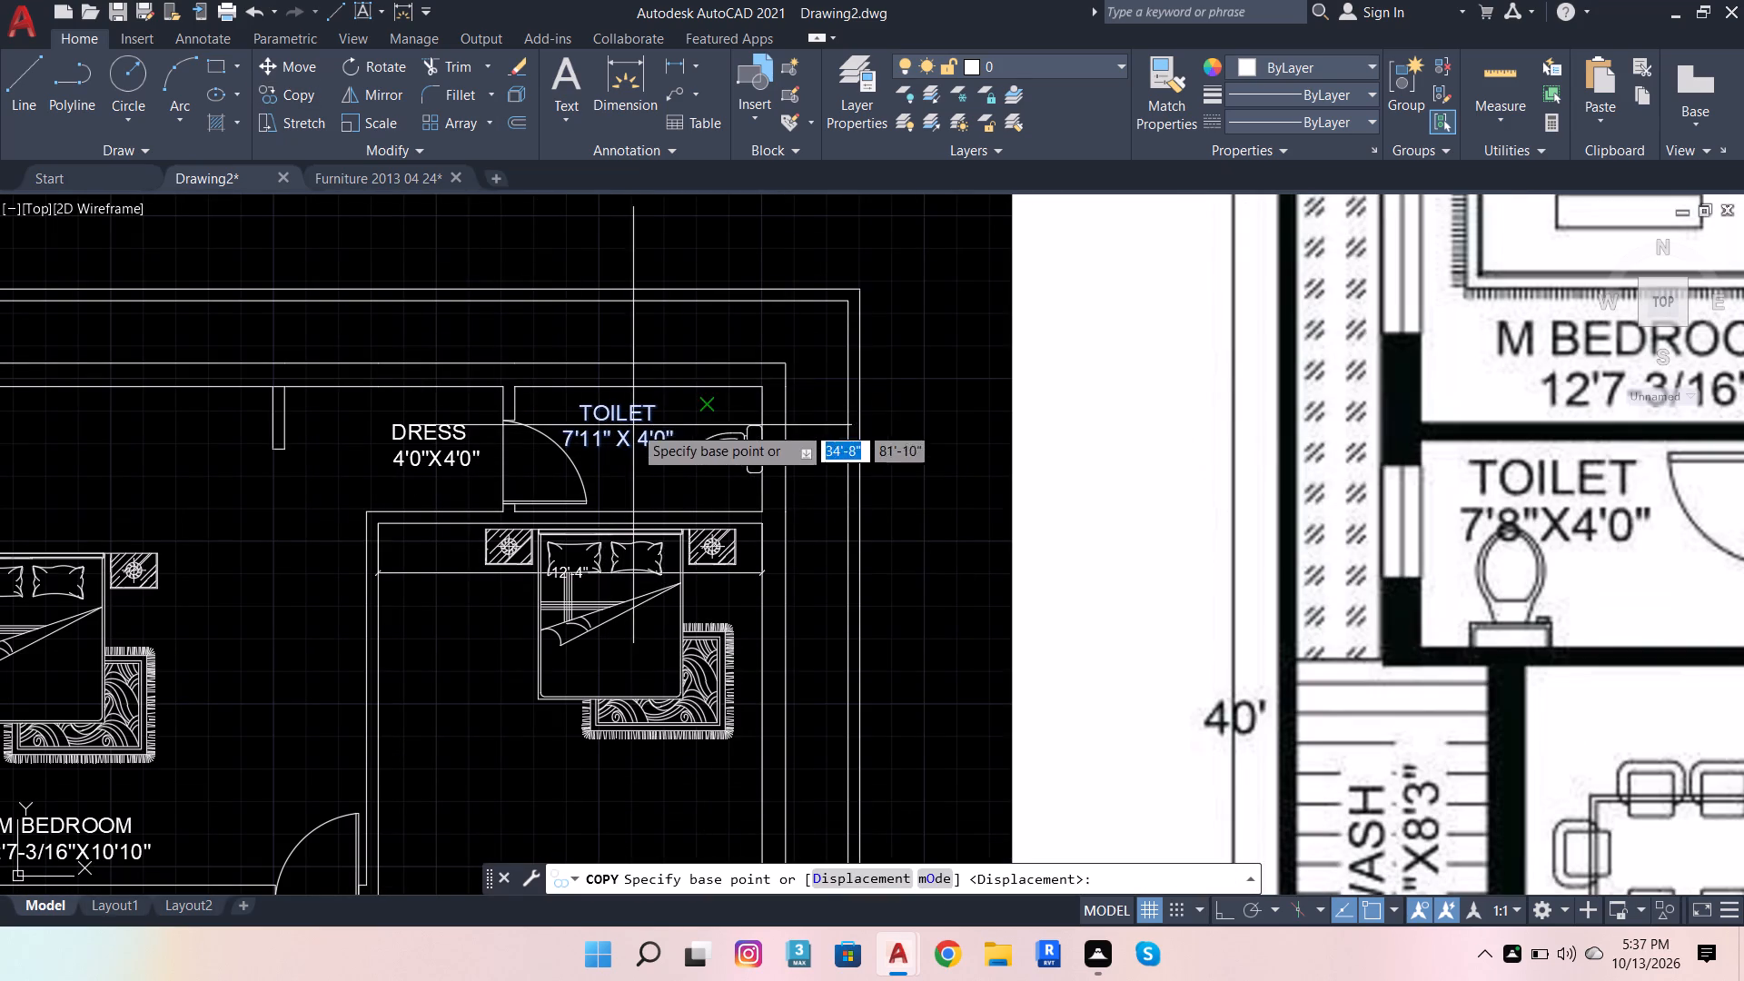
click(635, 425)
scroll(807, 365, down, 4)
scroll(750, 456, up, 4)
scroll(615, 441, up, 2)
click(616, 427)
scroll(787, 400, down, 2)
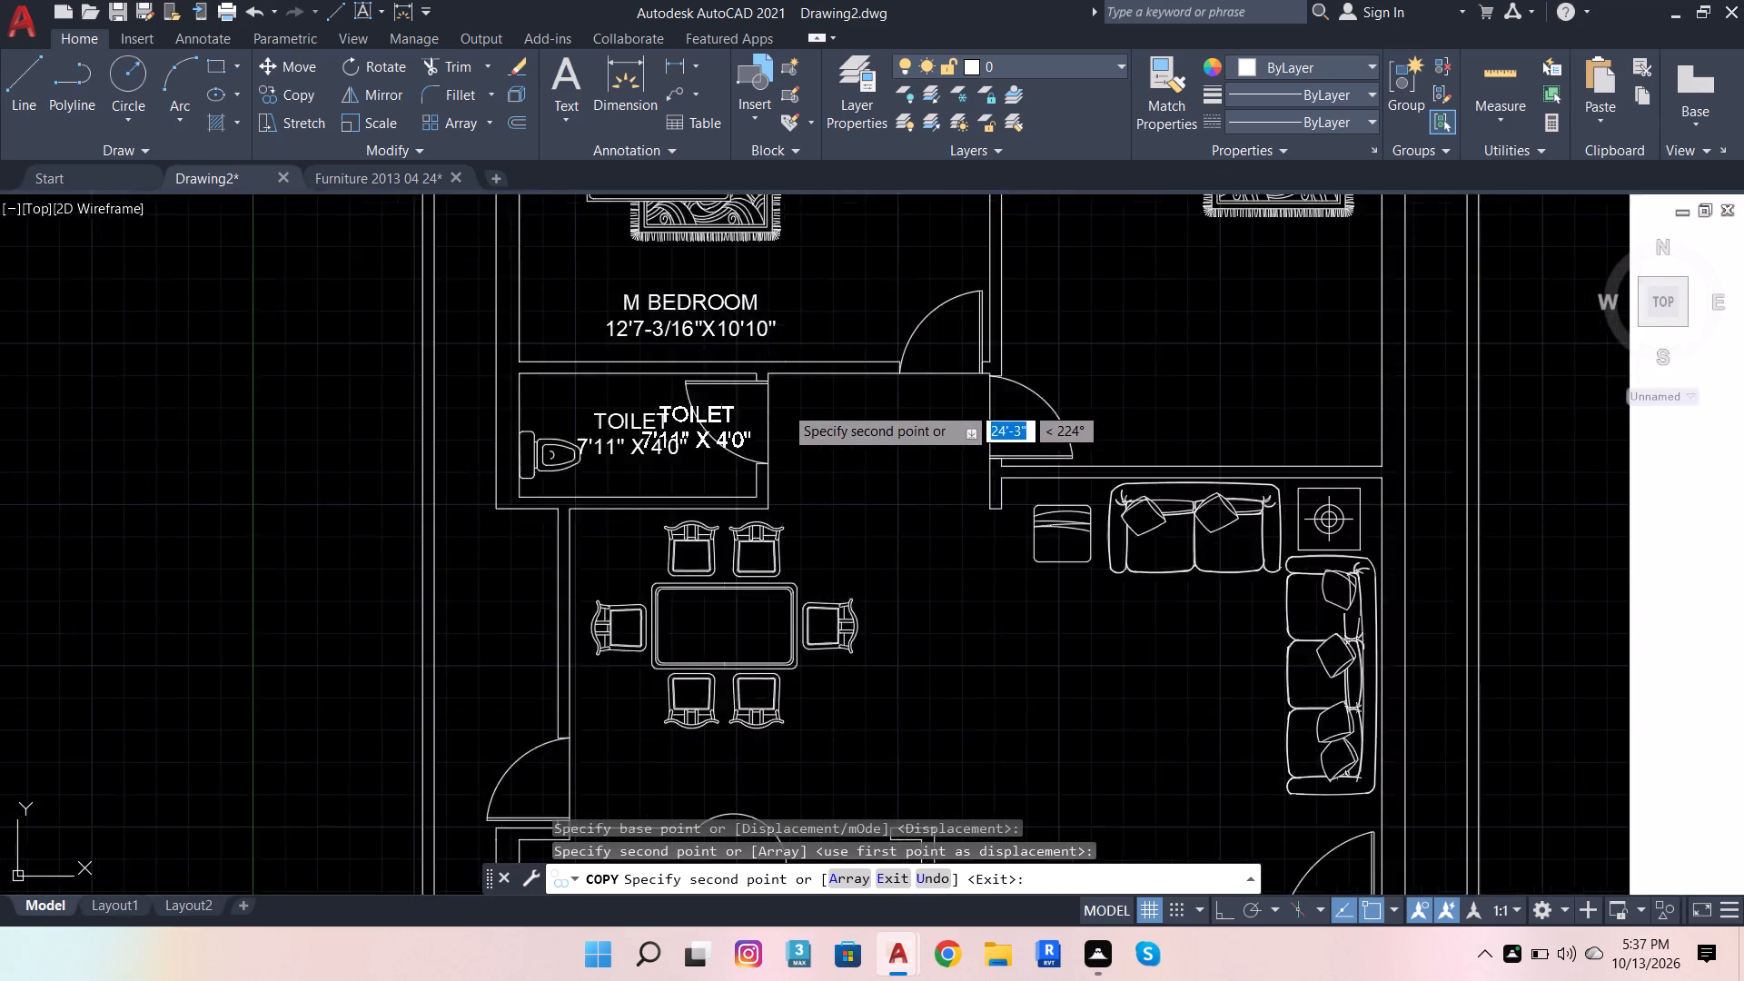
scroll(784, 405, down, 1)
scroll(841, 443, up, 2)
key(Escape)
Create a multiline text box over the C BEDROOM label in the reference image.
scroll(912, 506, down, 3)
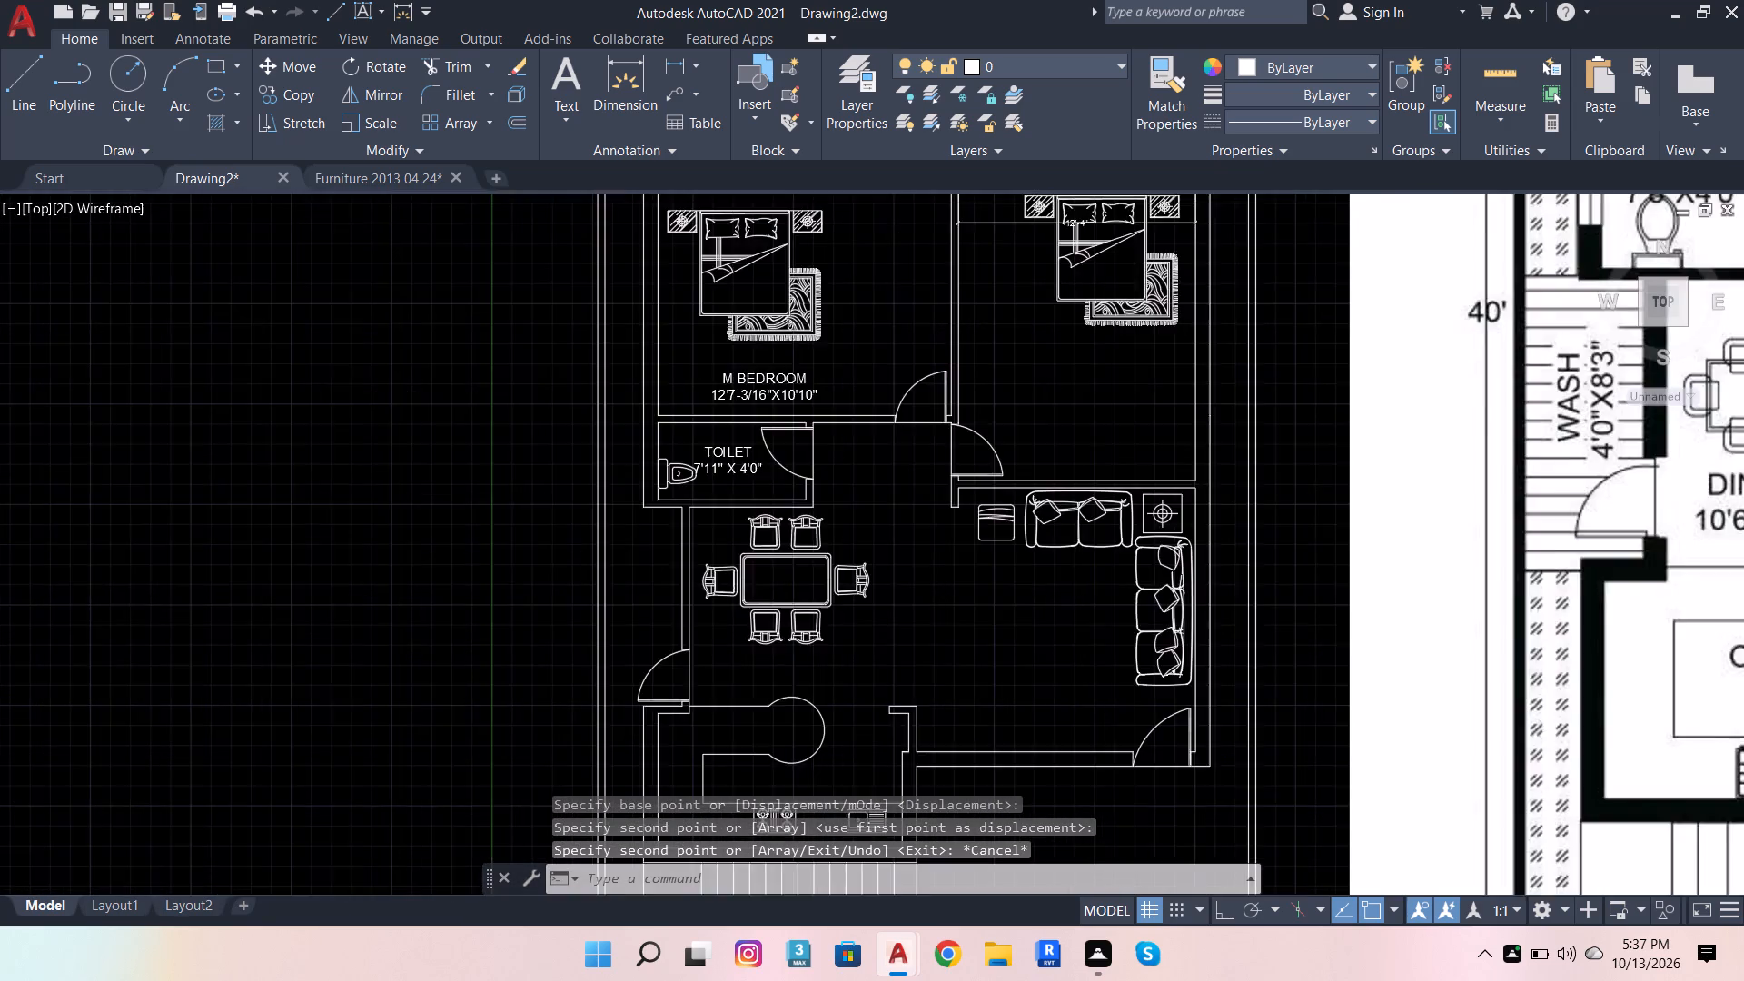
scroll(970, 441, up, 1)
scroll(878, 392, down, 2)
scroll(1518, 320, up, 3)
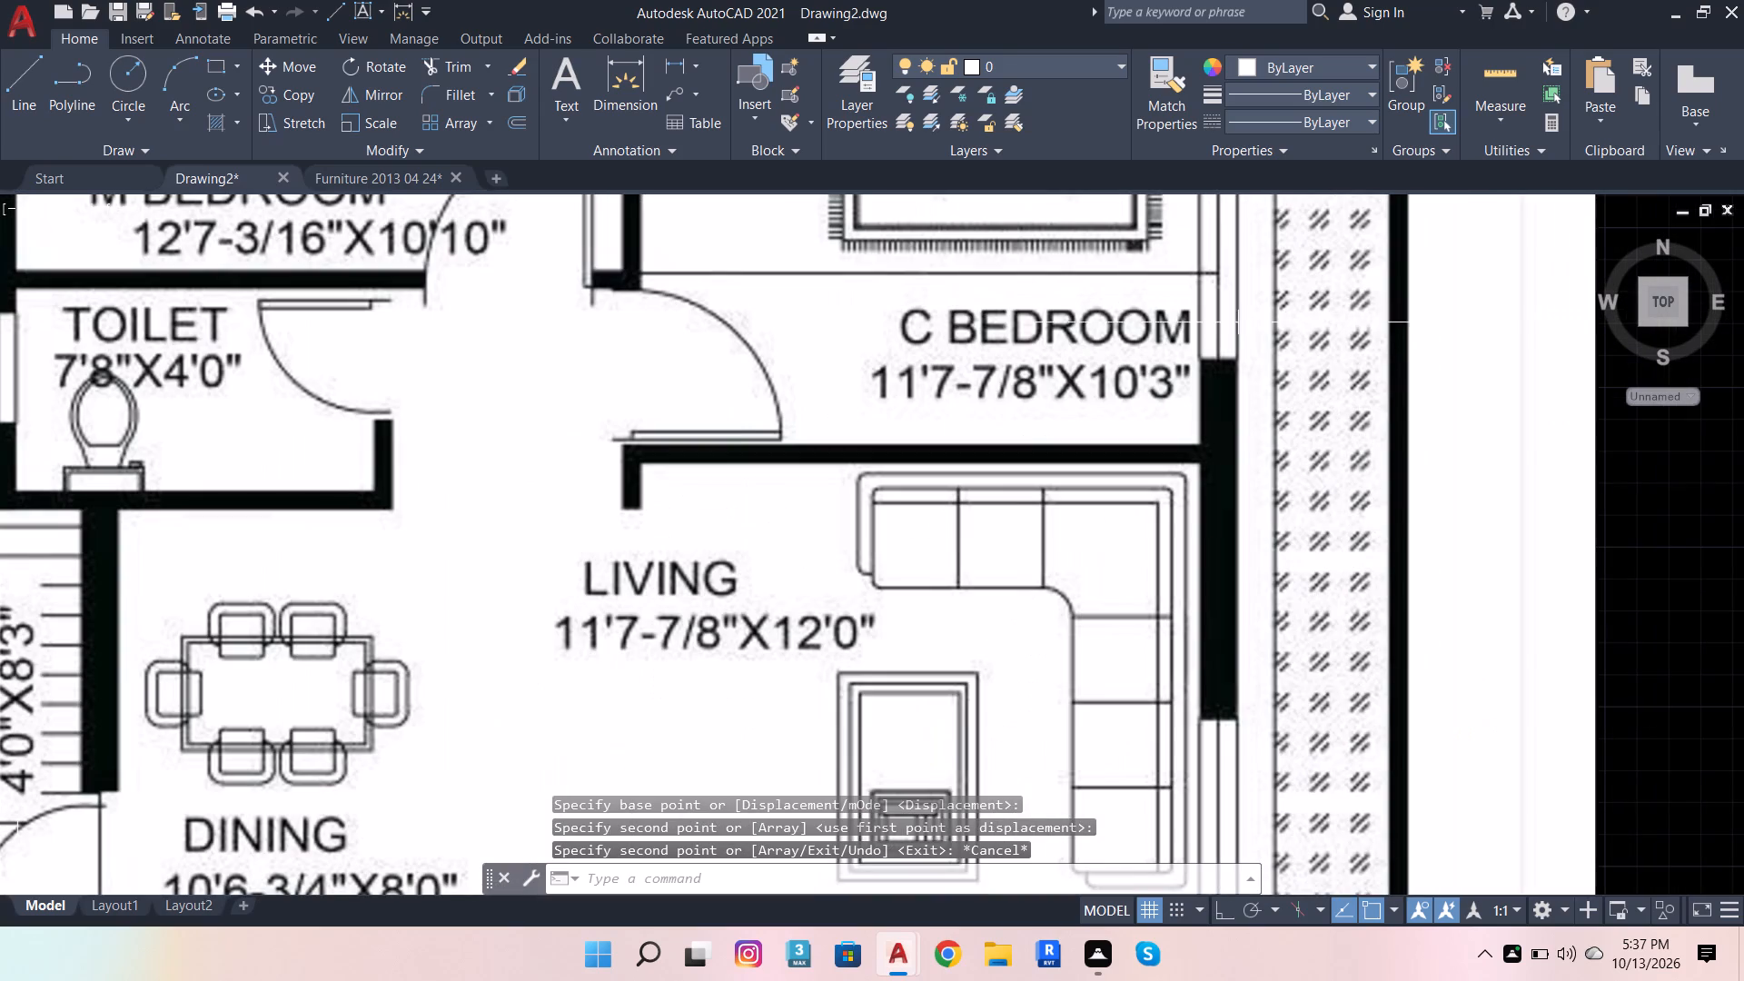
click(554, 93)
scroll(871, 336, up, 1)
click(781, 372)
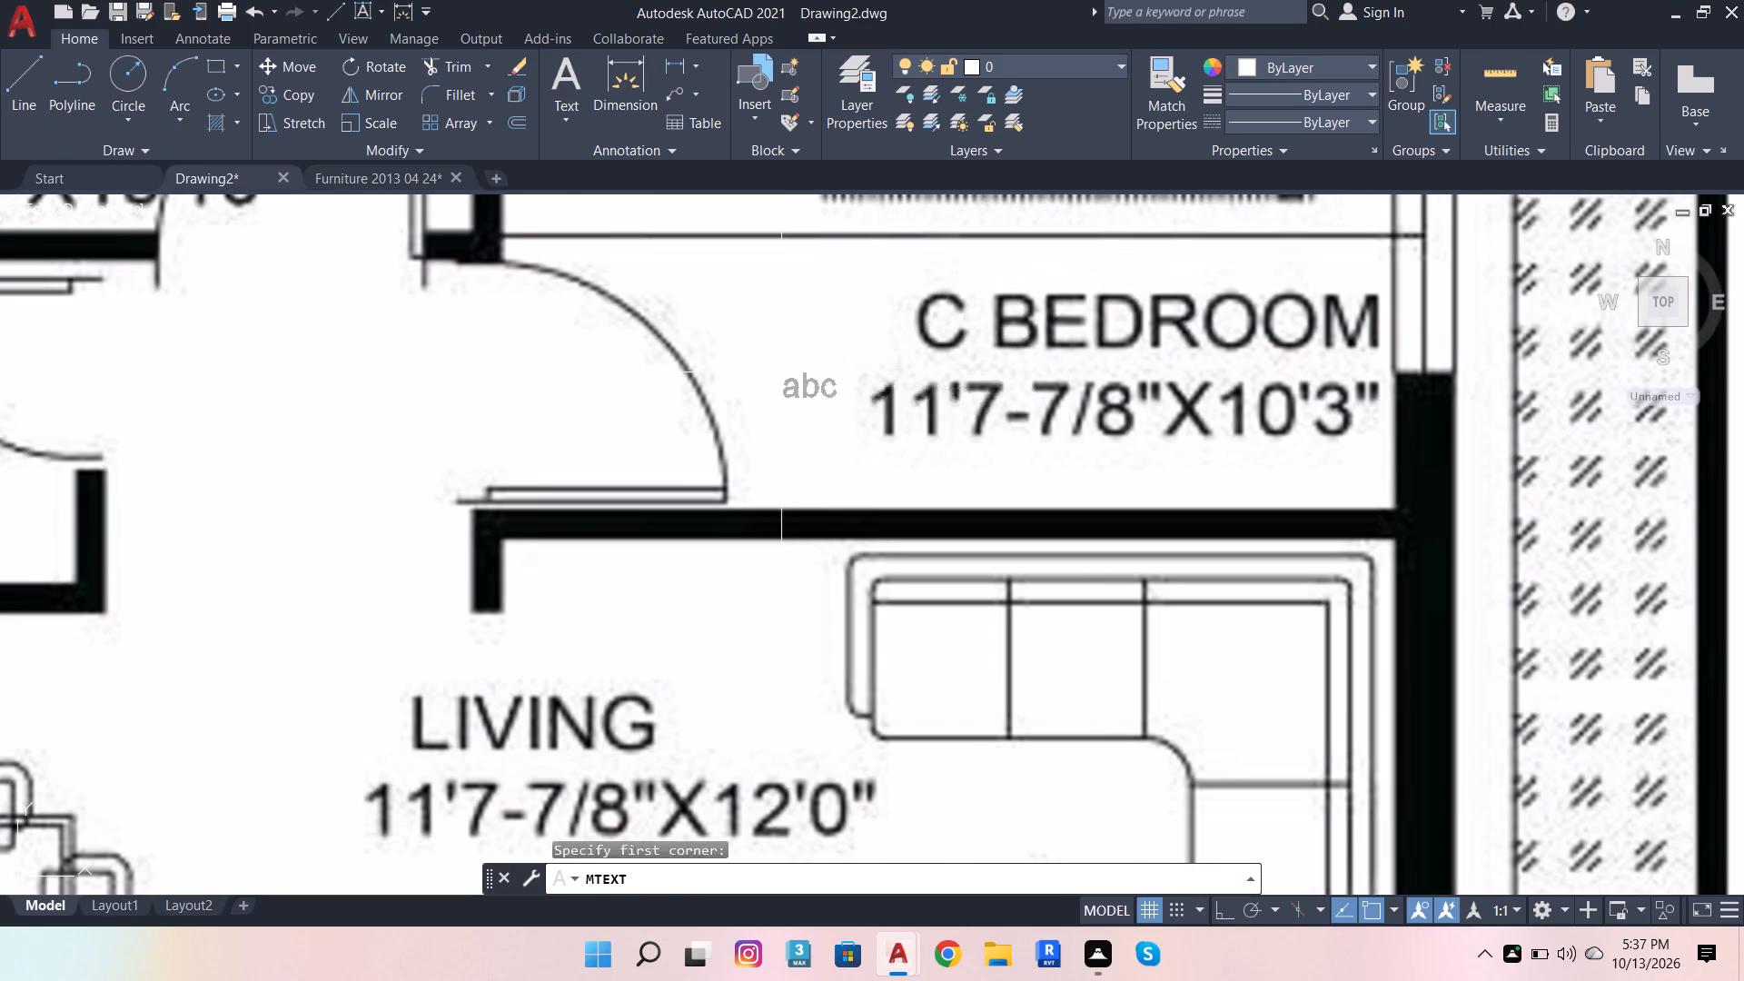
click(1310, 445)
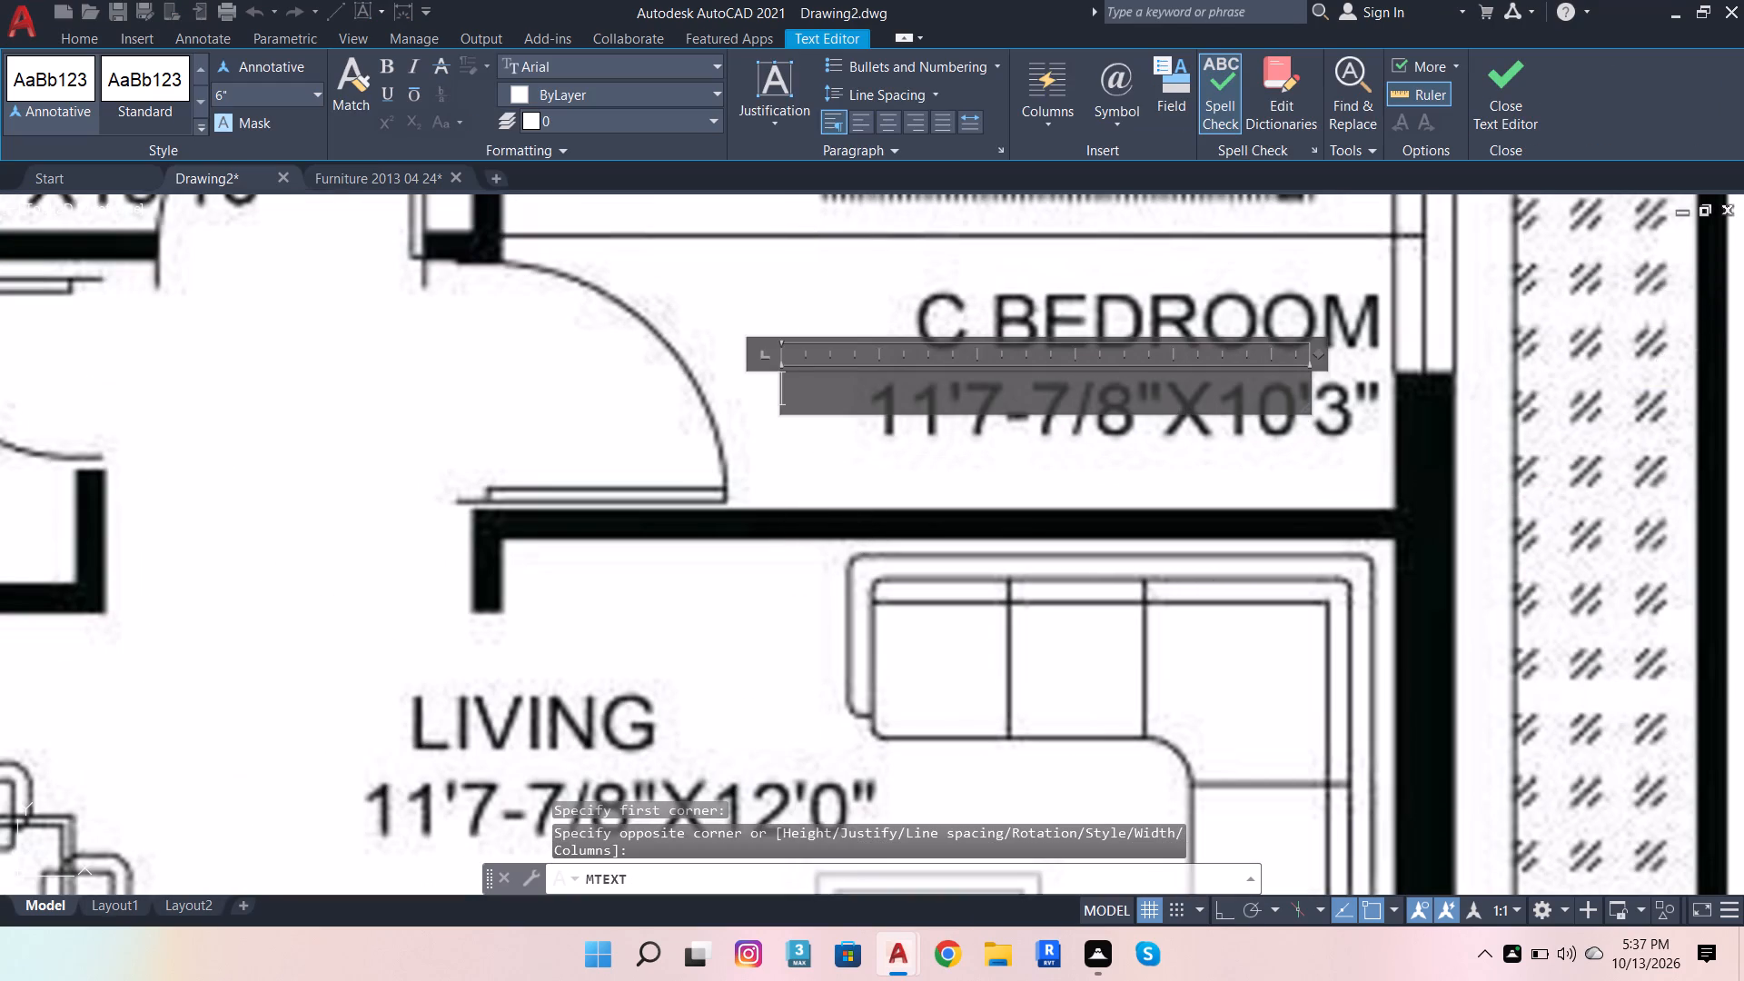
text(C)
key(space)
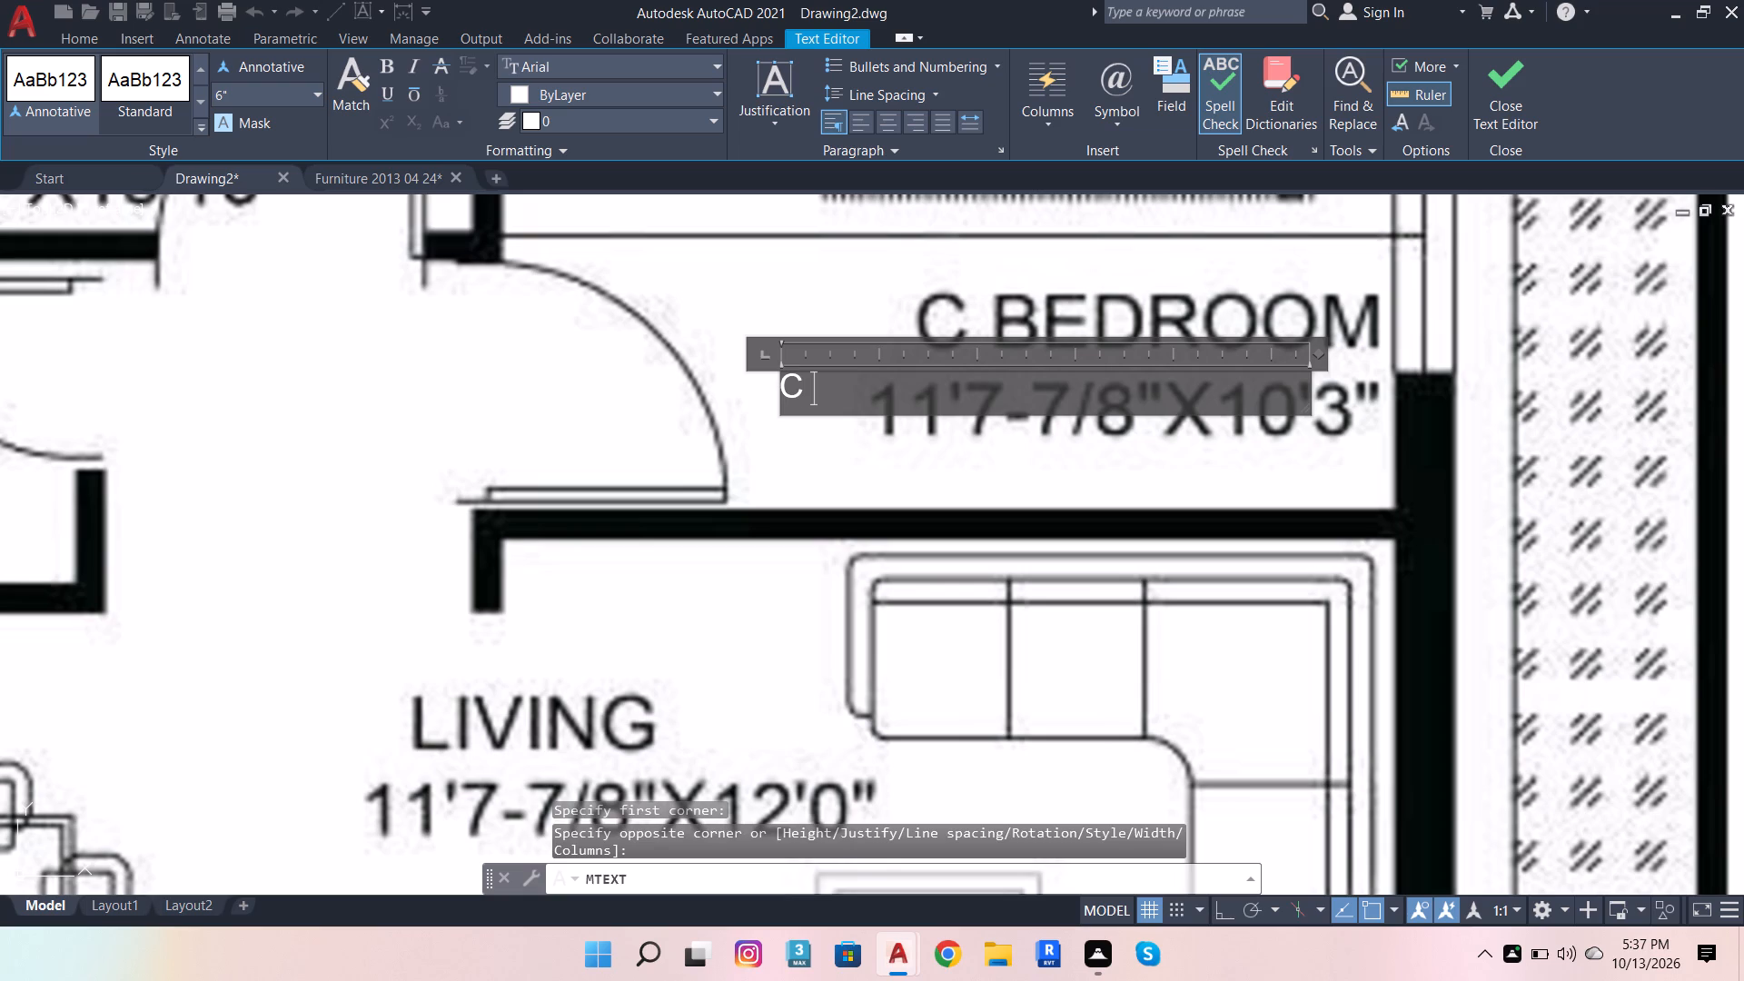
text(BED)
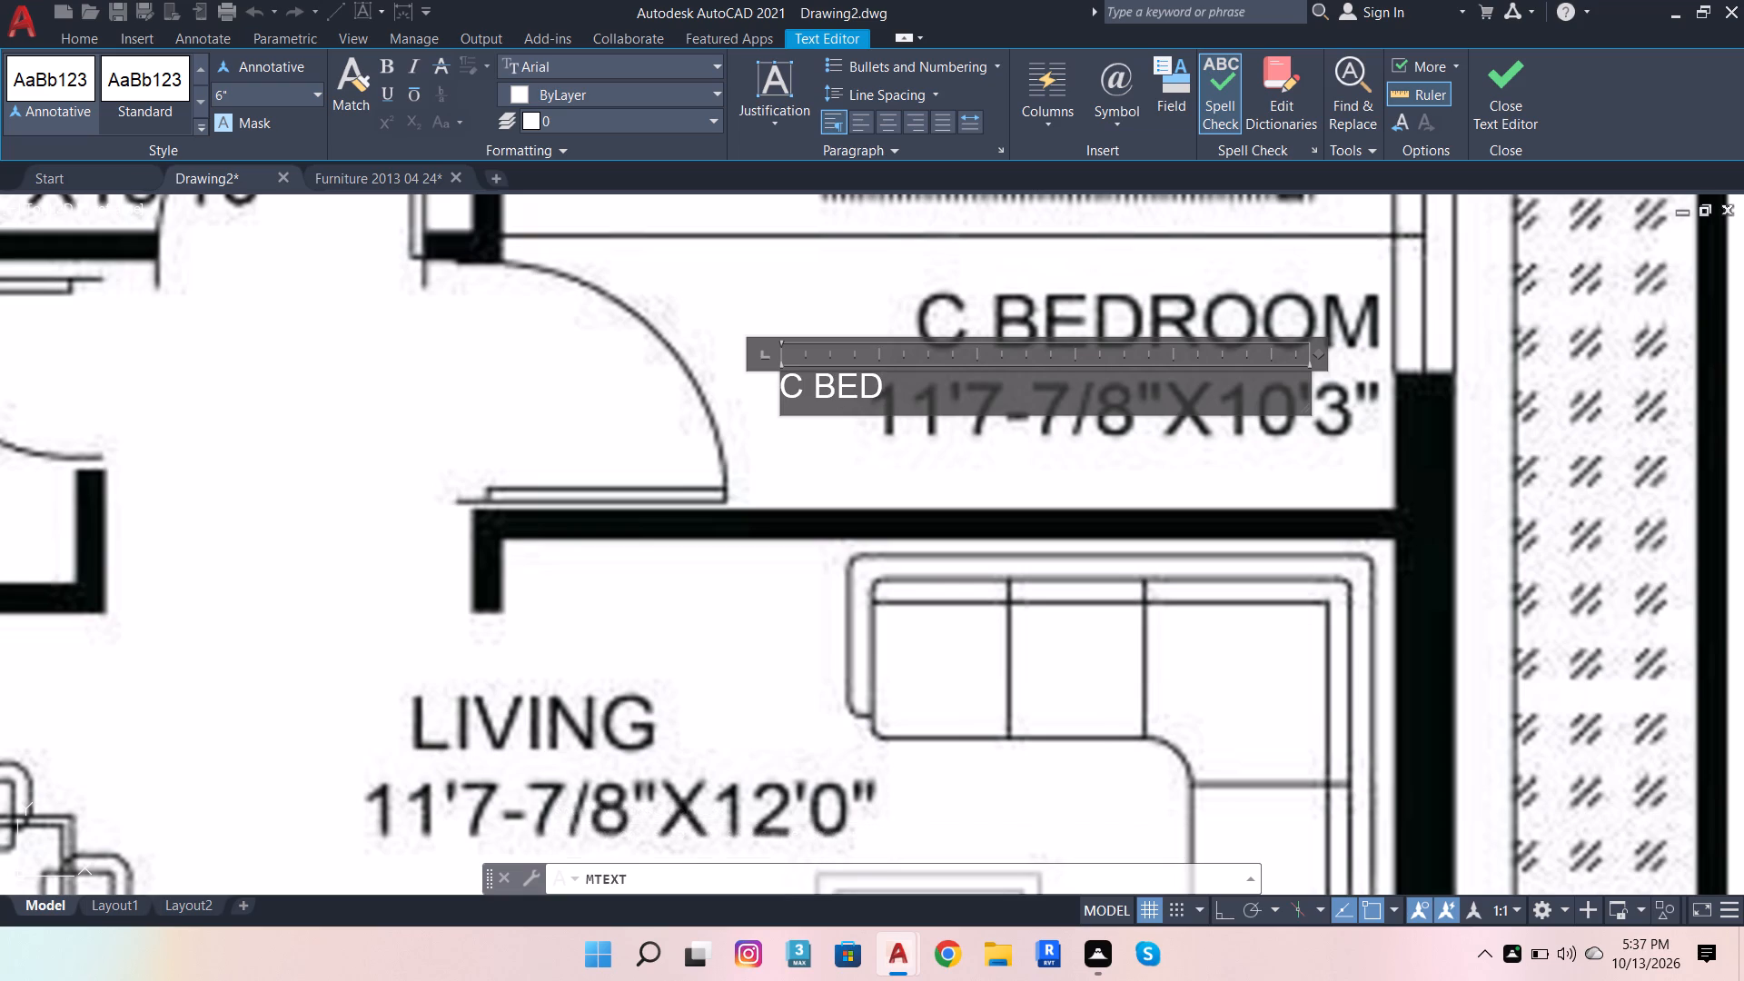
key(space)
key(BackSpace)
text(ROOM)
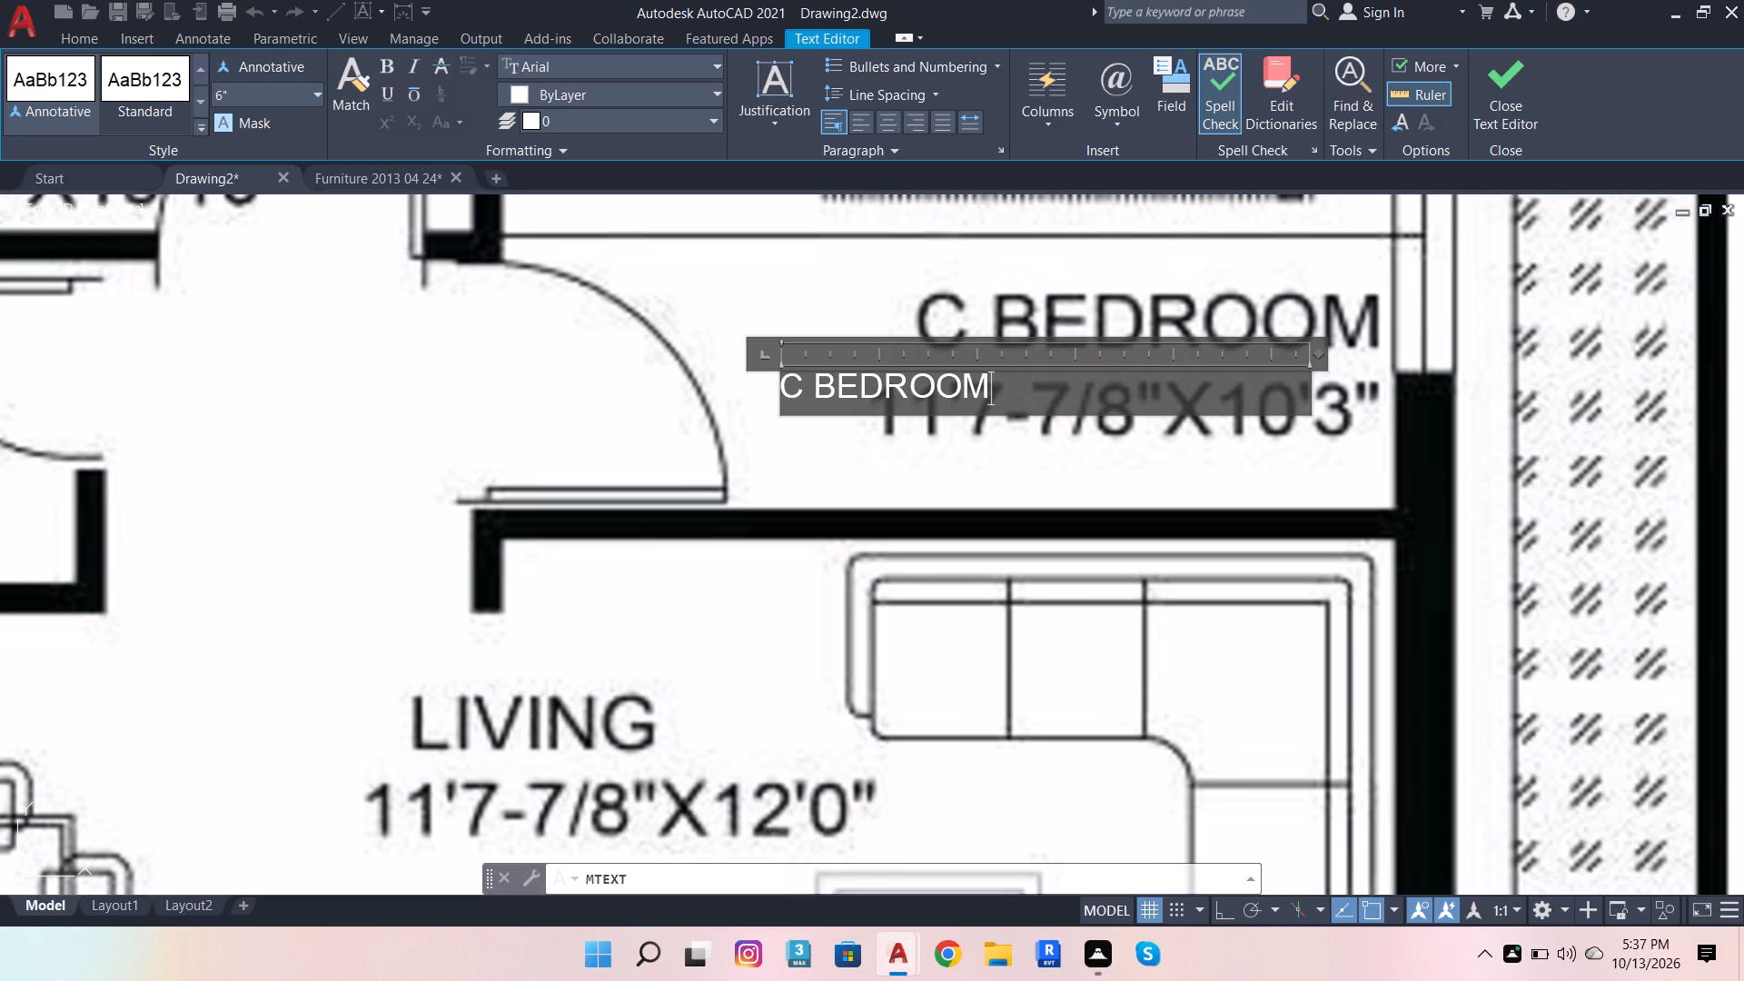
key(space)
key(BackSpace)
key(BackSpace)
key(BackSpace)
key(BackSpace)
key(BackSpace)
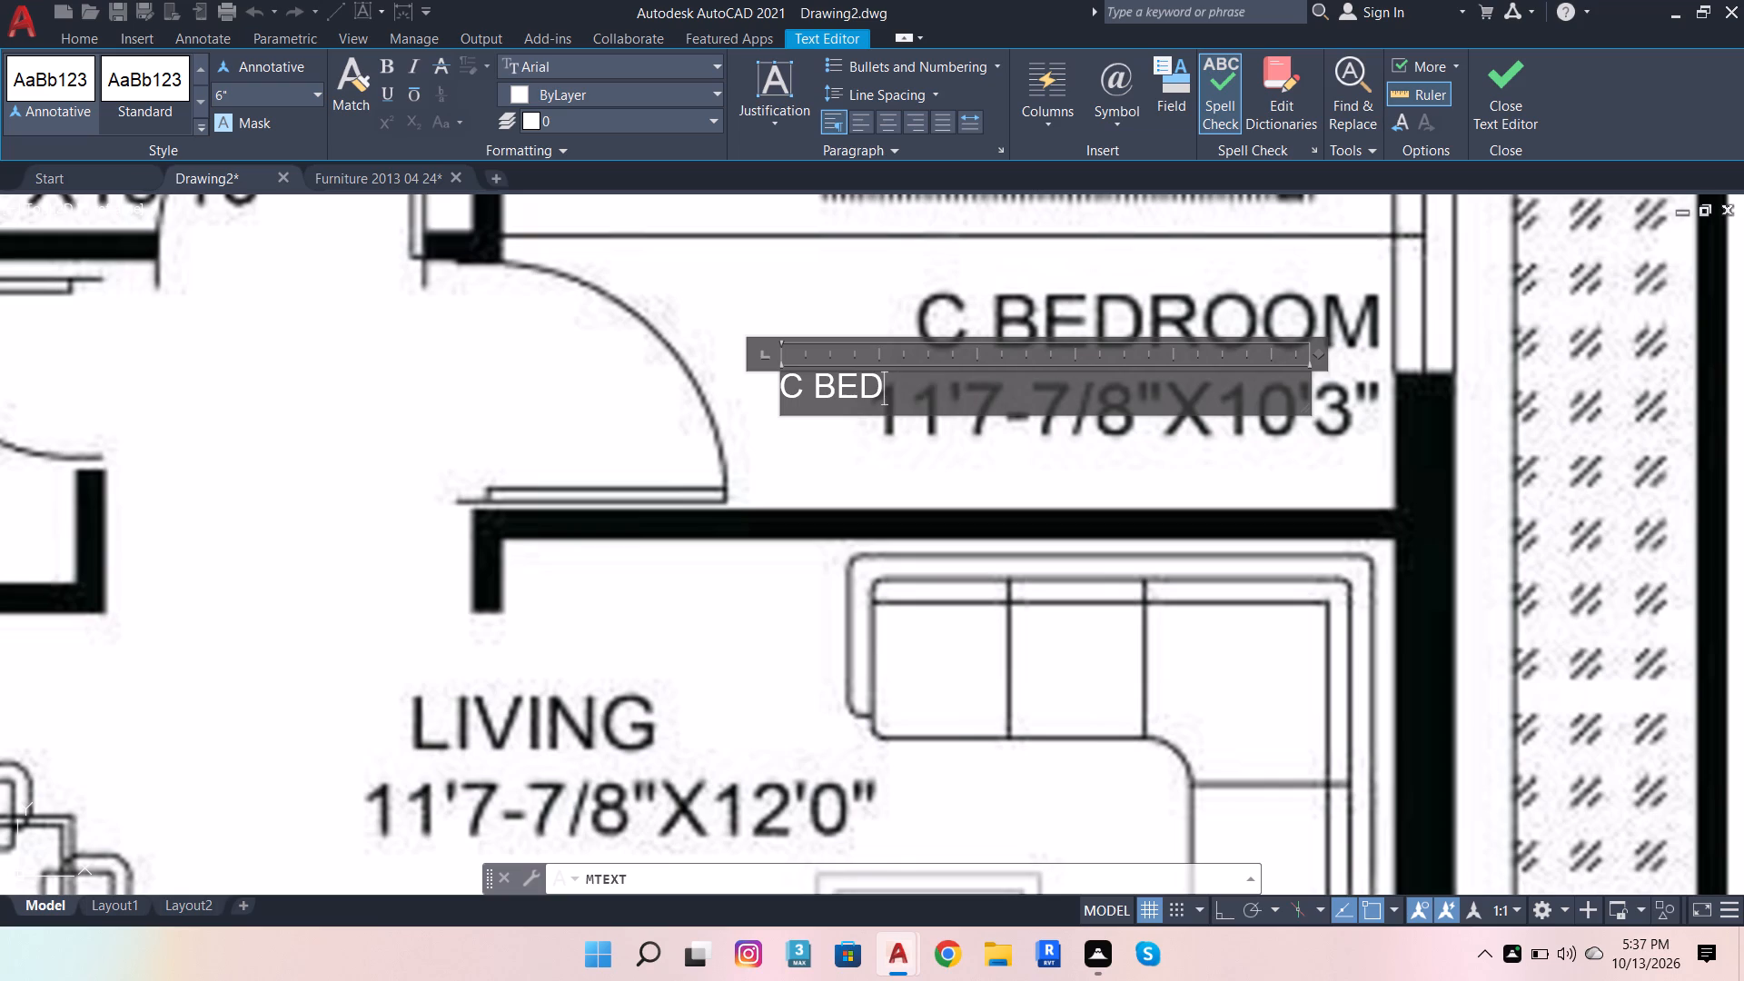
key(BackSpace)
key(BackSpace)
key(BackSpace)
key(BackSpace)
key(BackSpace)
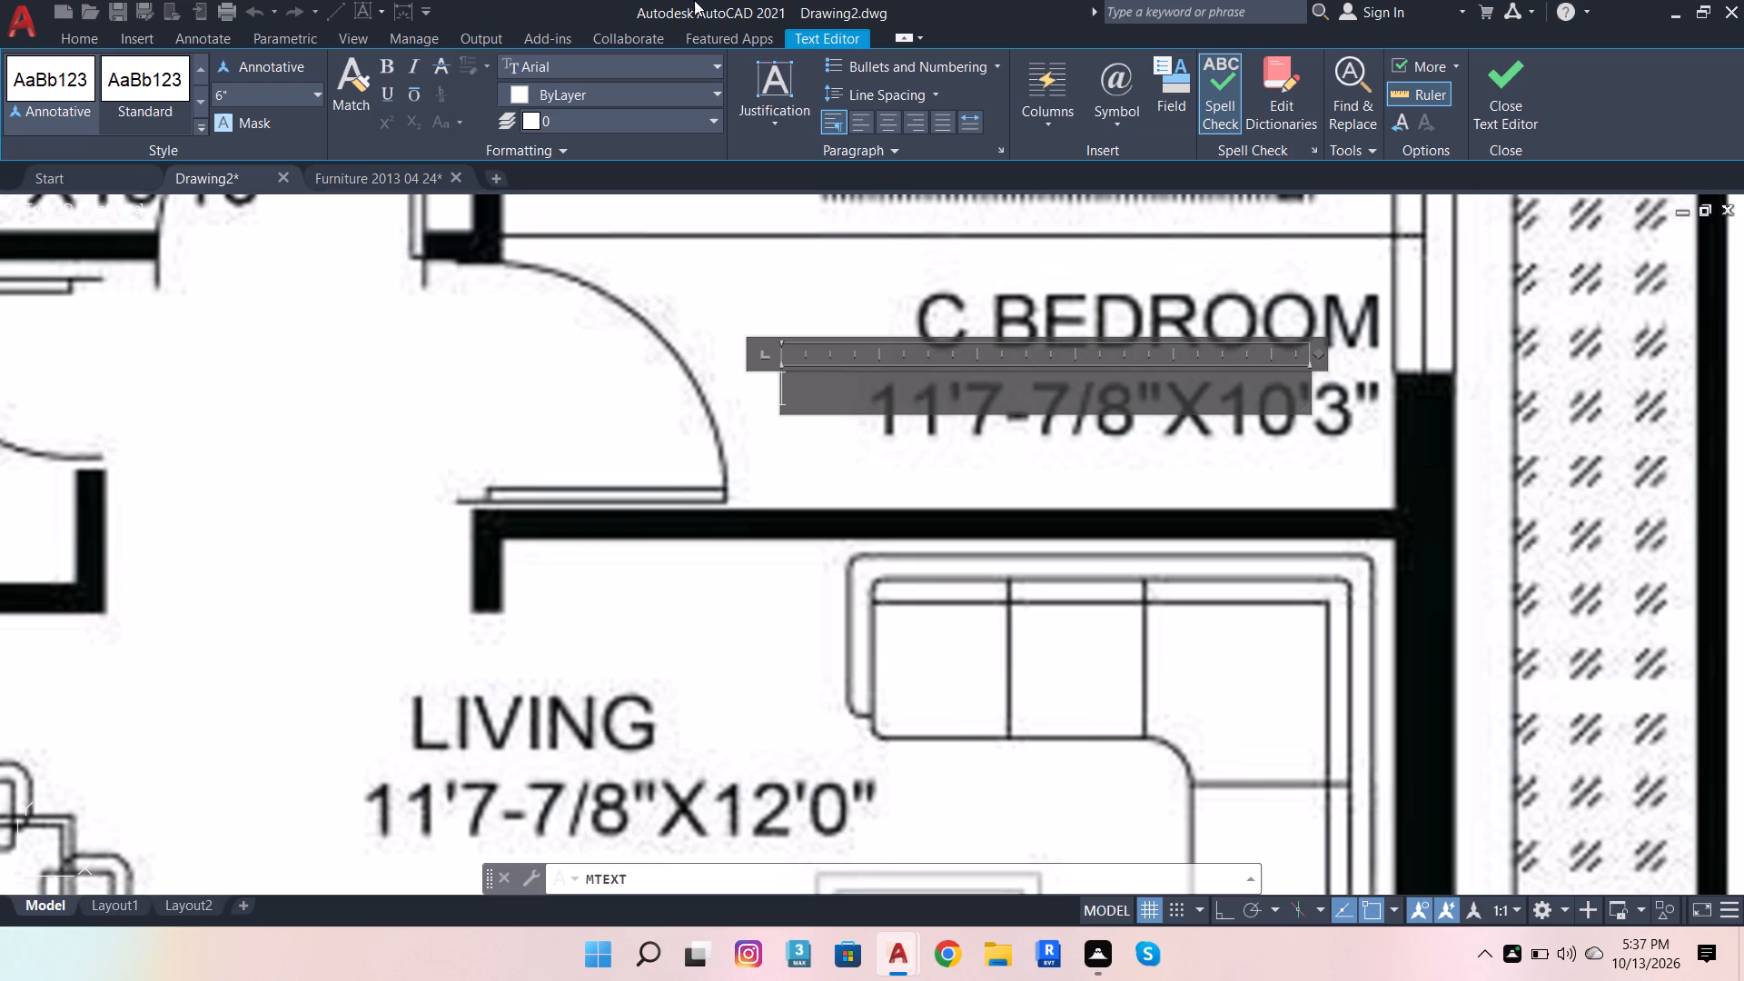
Centre-align the text and enter "C BEDROOM" as the first line.
click(885, 134)
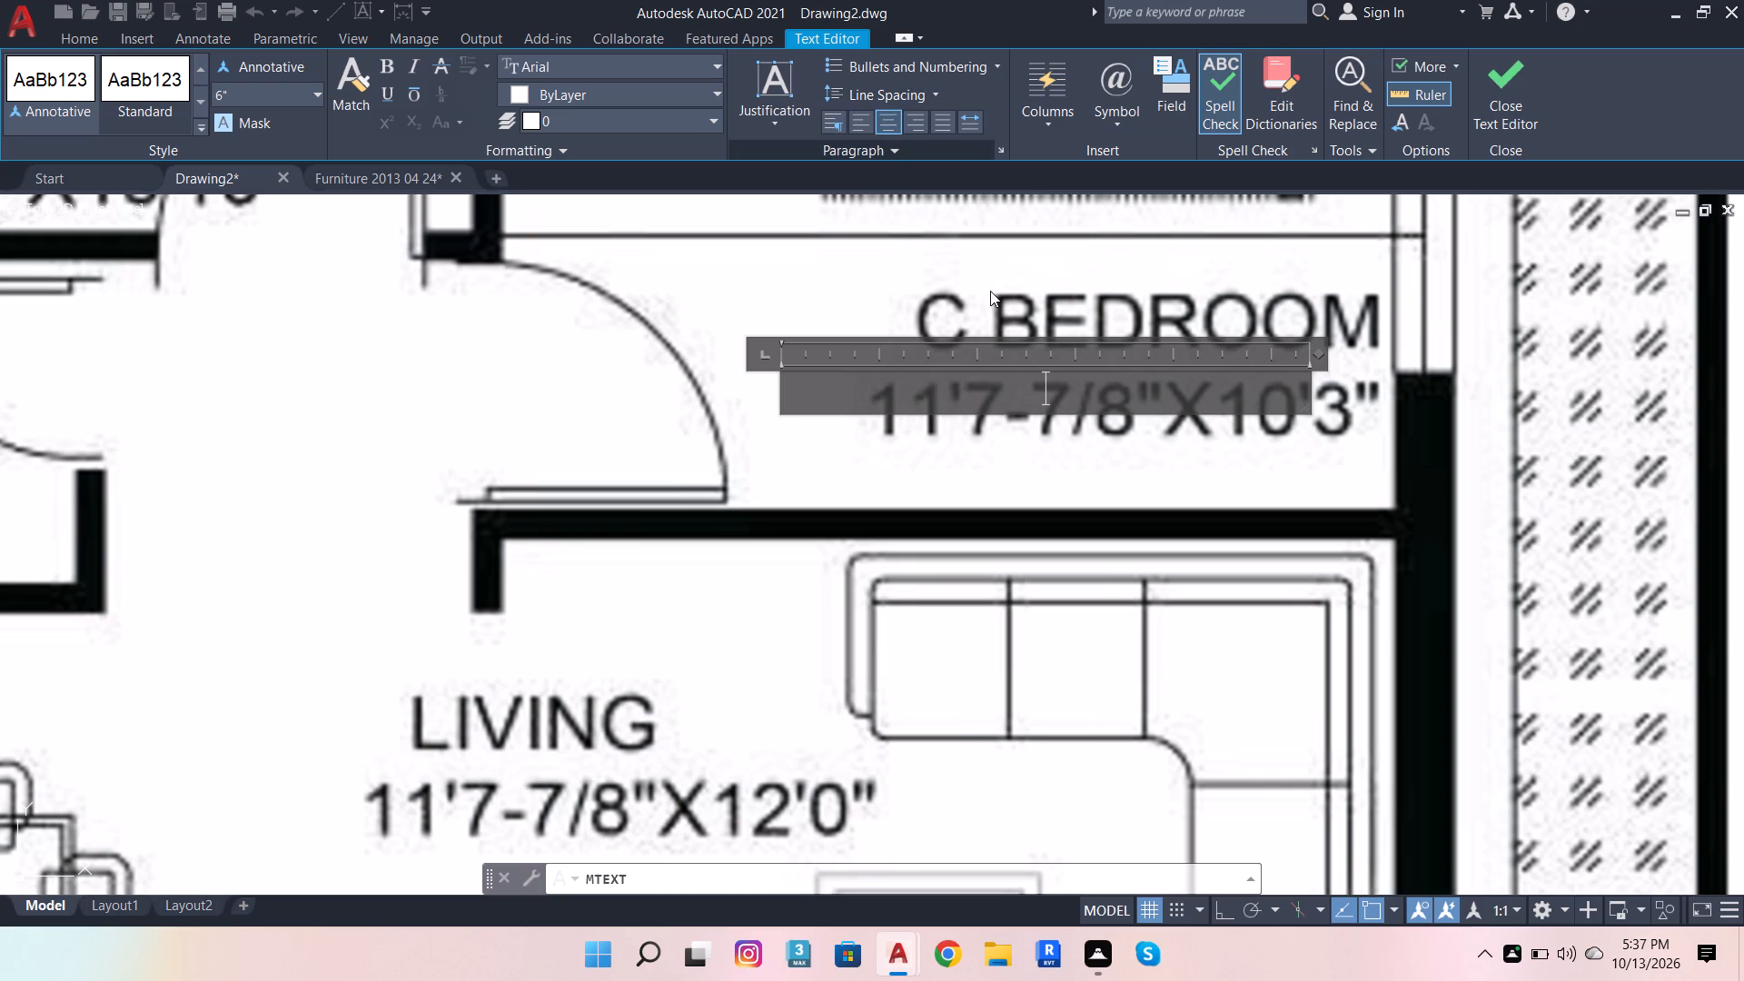
click(1101, 372)
text(C BED)
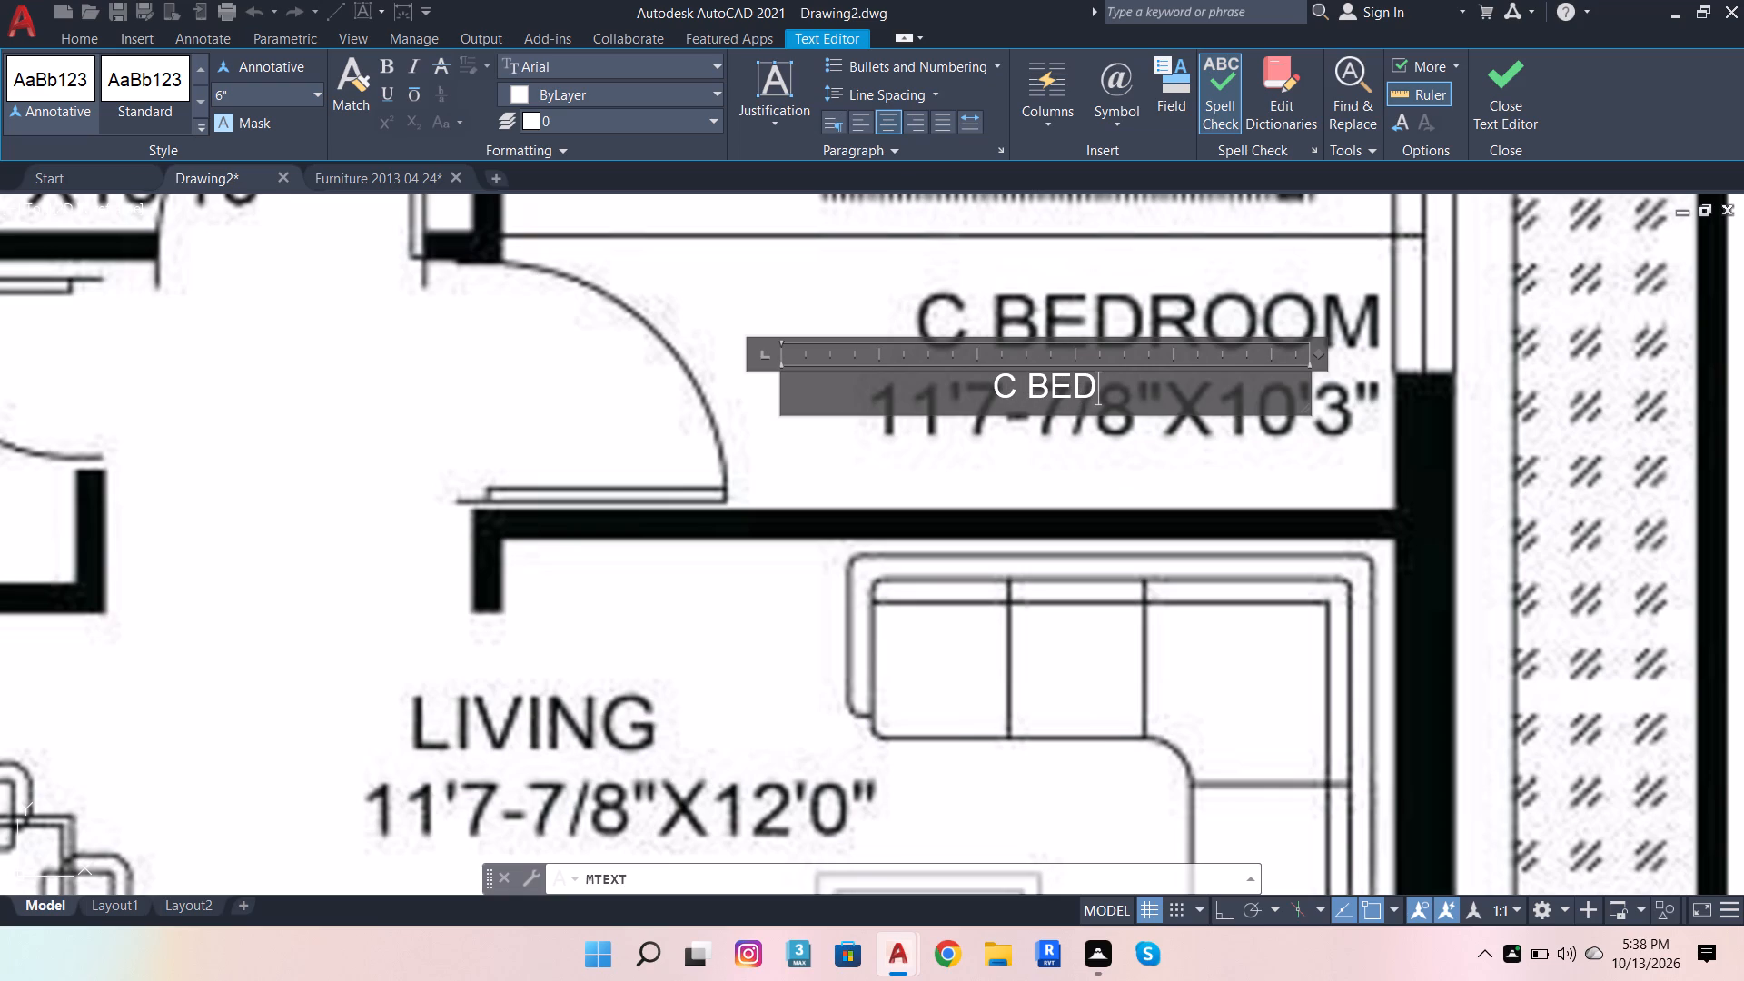
text(RO)
text(OM)
key(space)
Enter the size 11'7-7/8" X10'3" on a second line and finish the text.
key(Return)
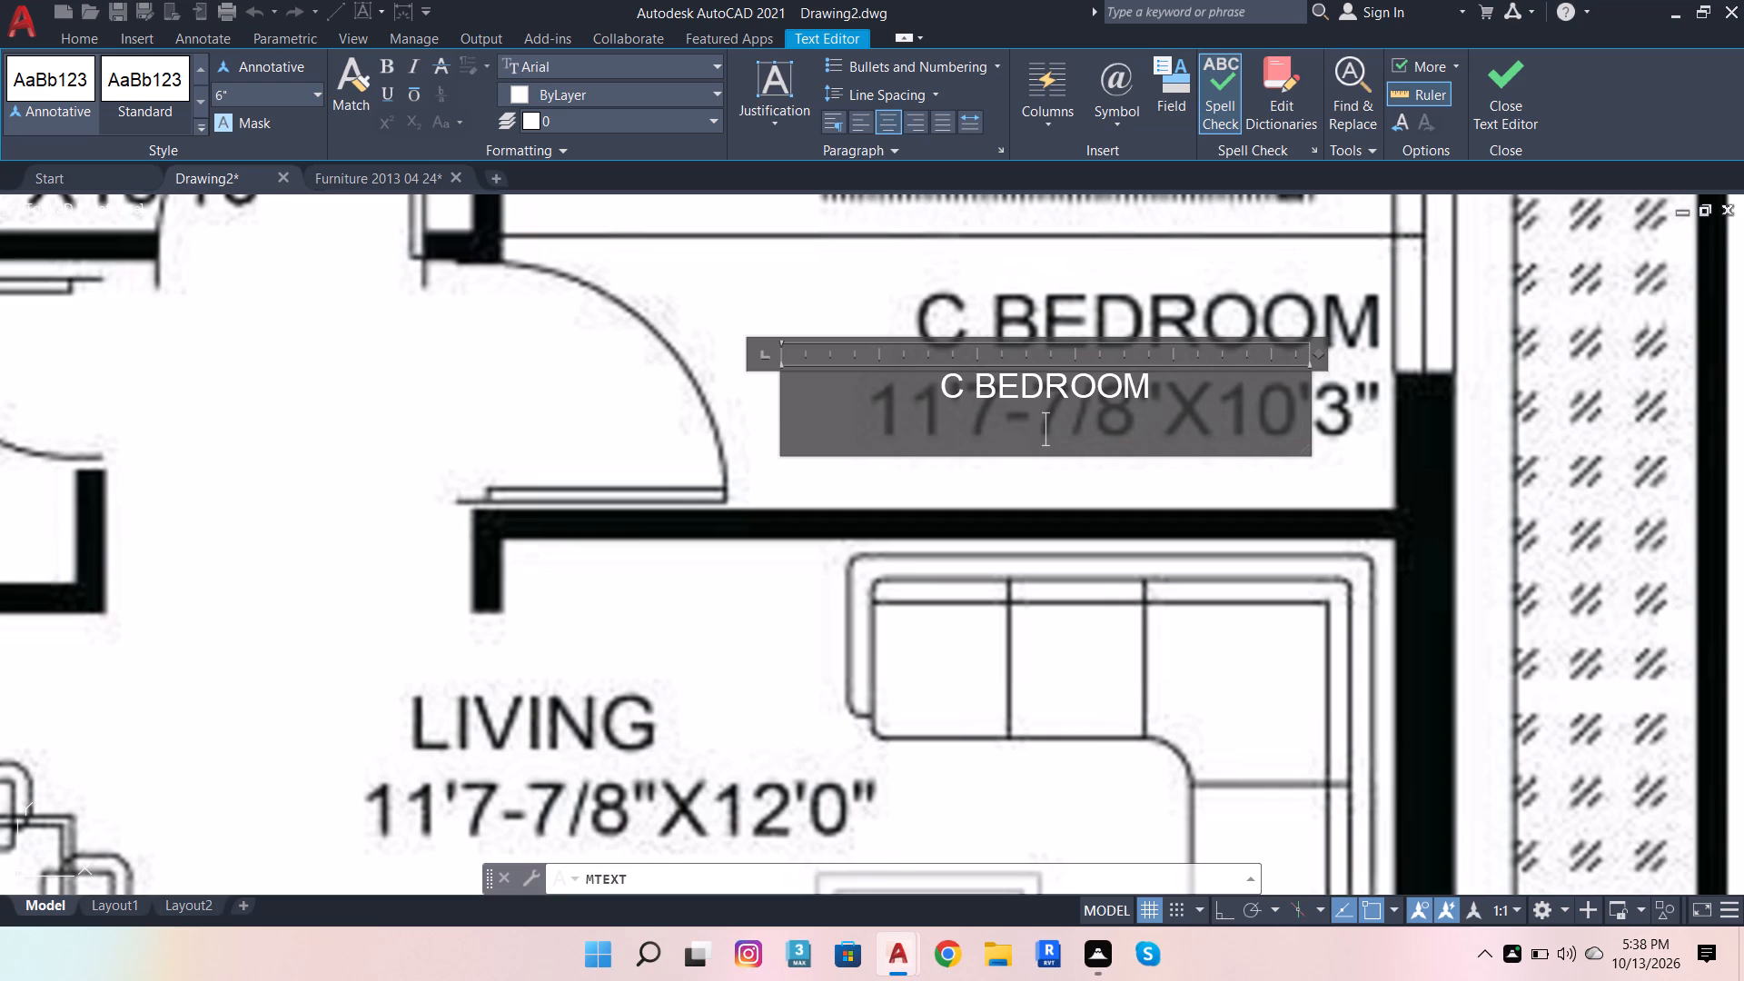
text(11)
key(apostrophe)
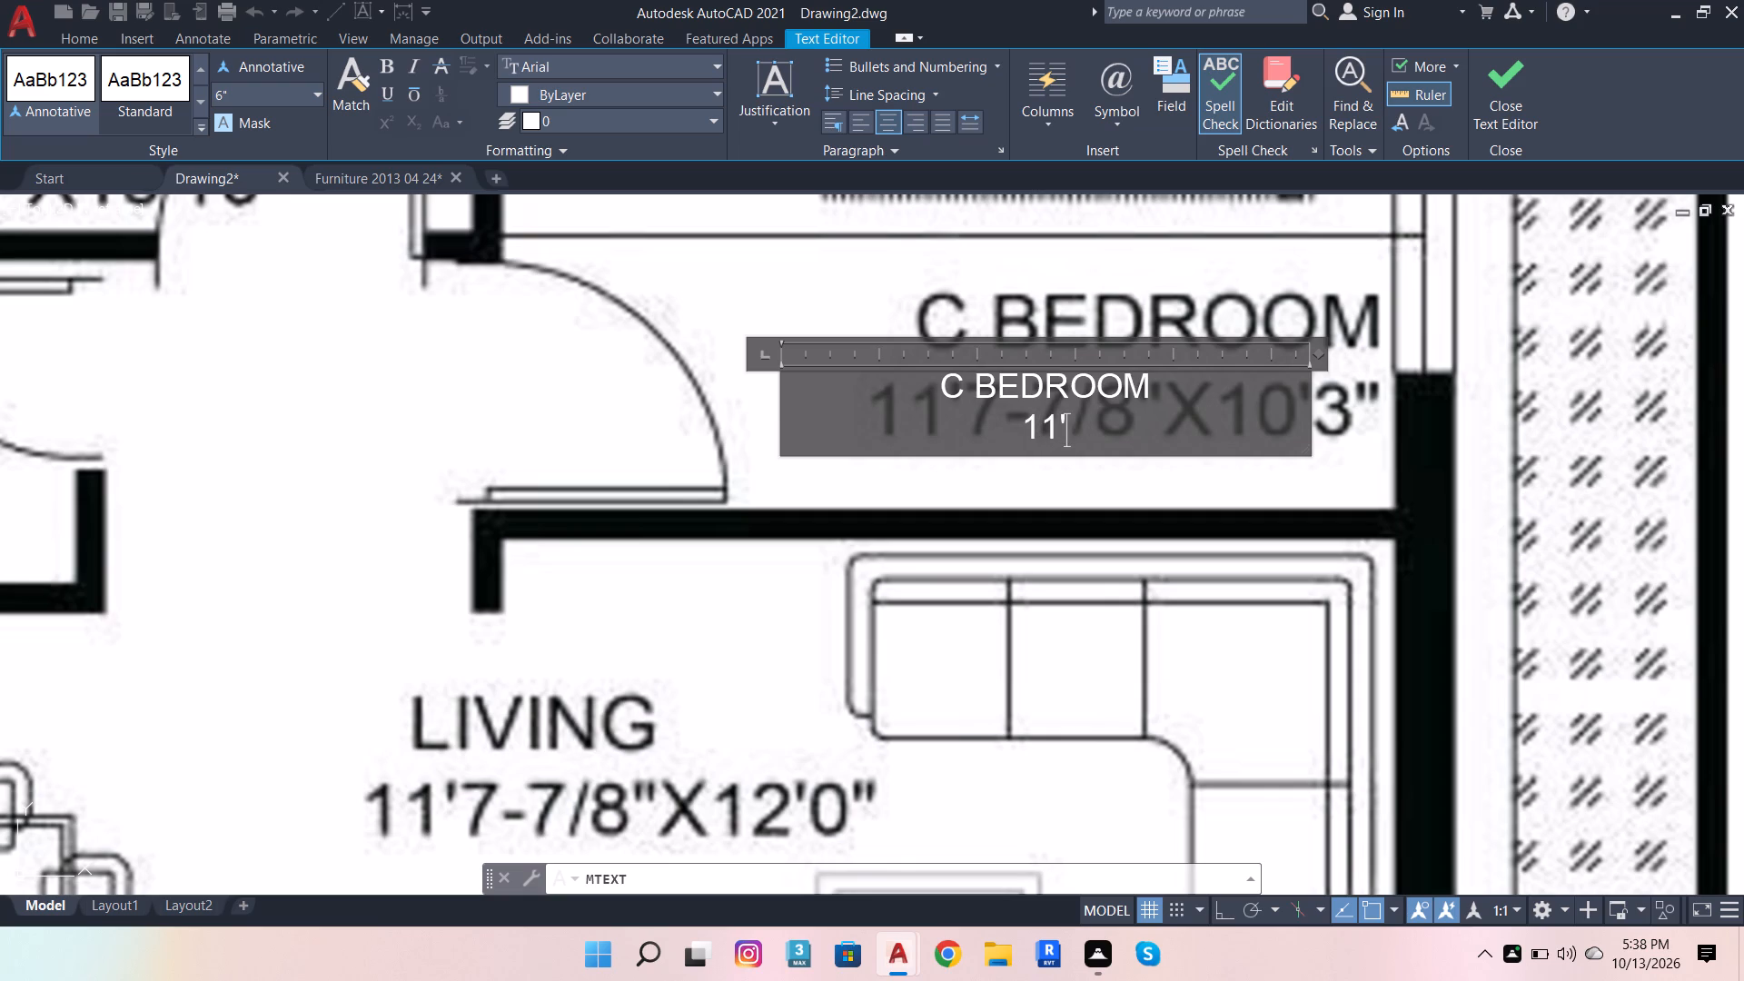
key(7)
key(minus)
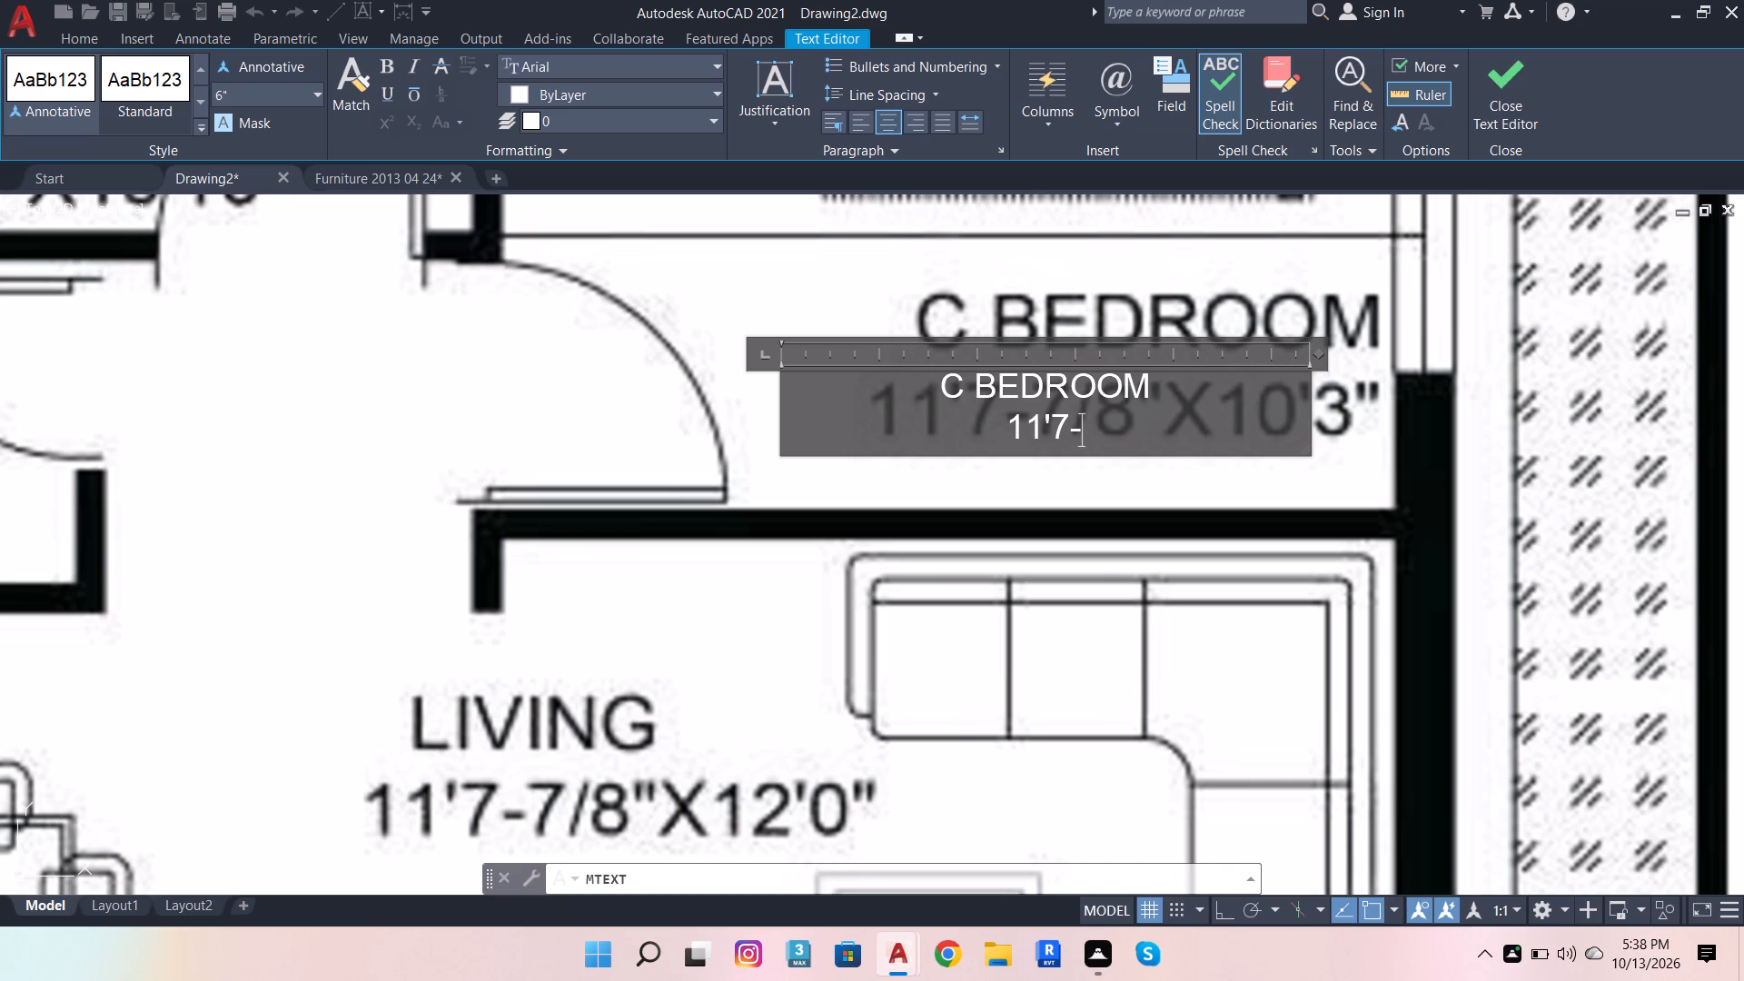
text(7/)
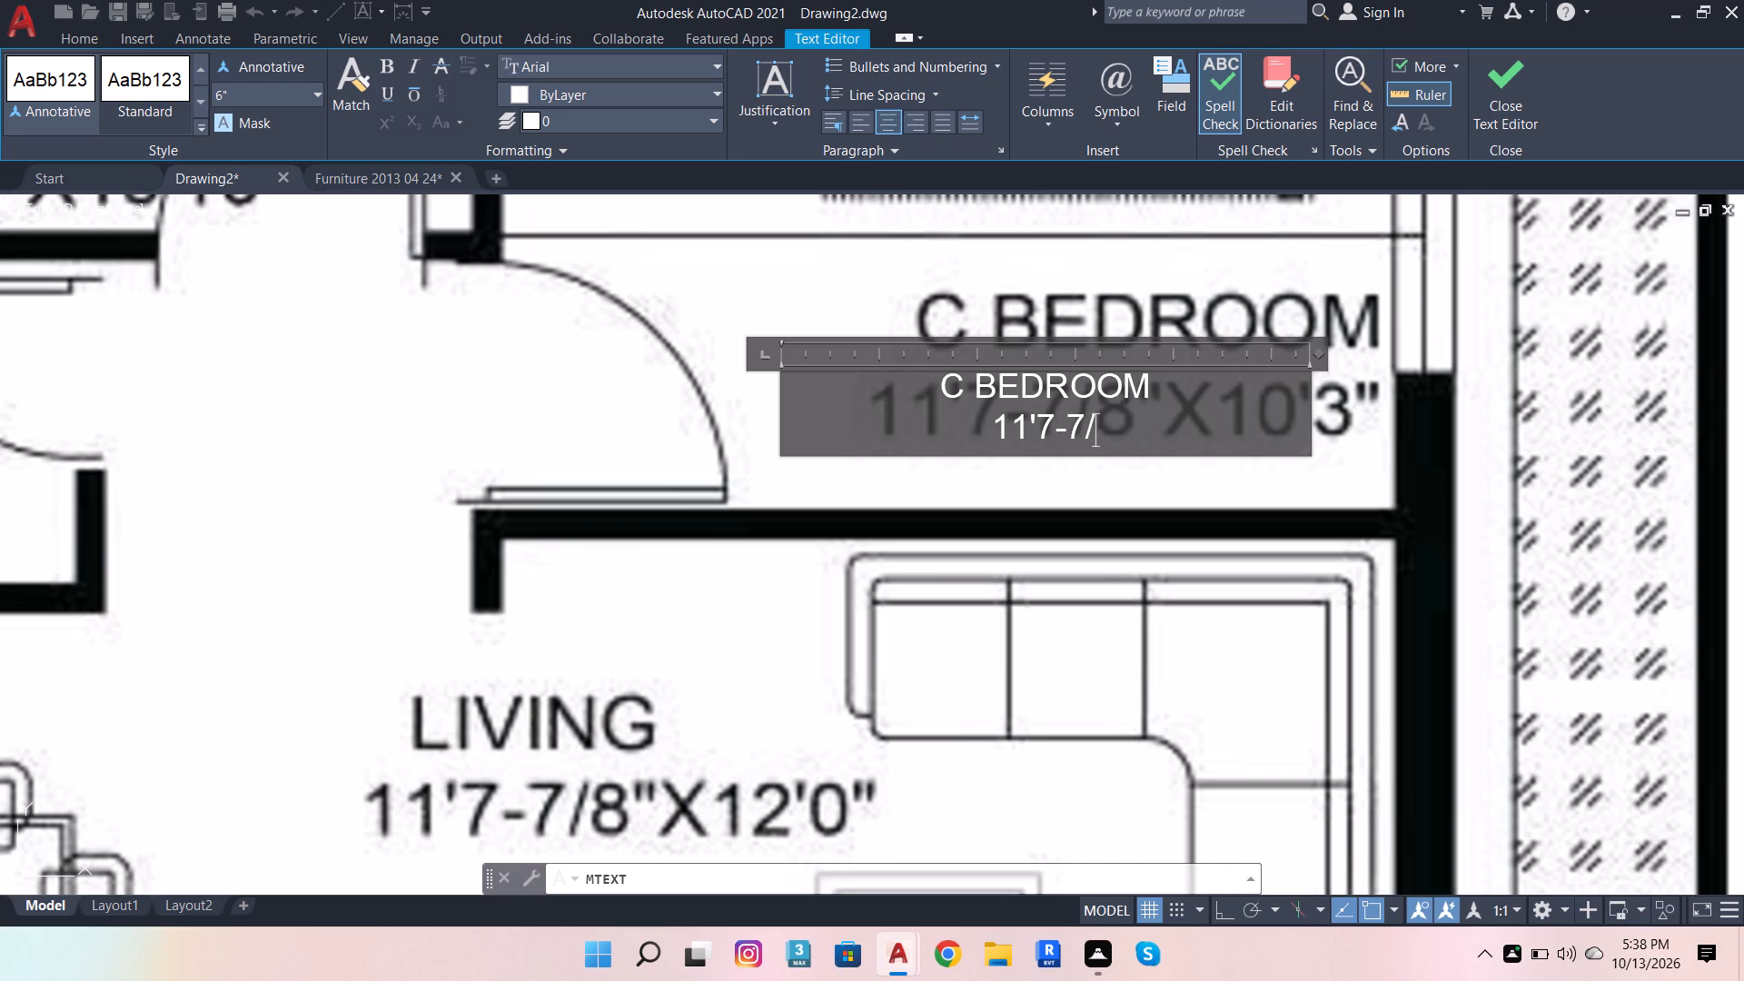
key(8)
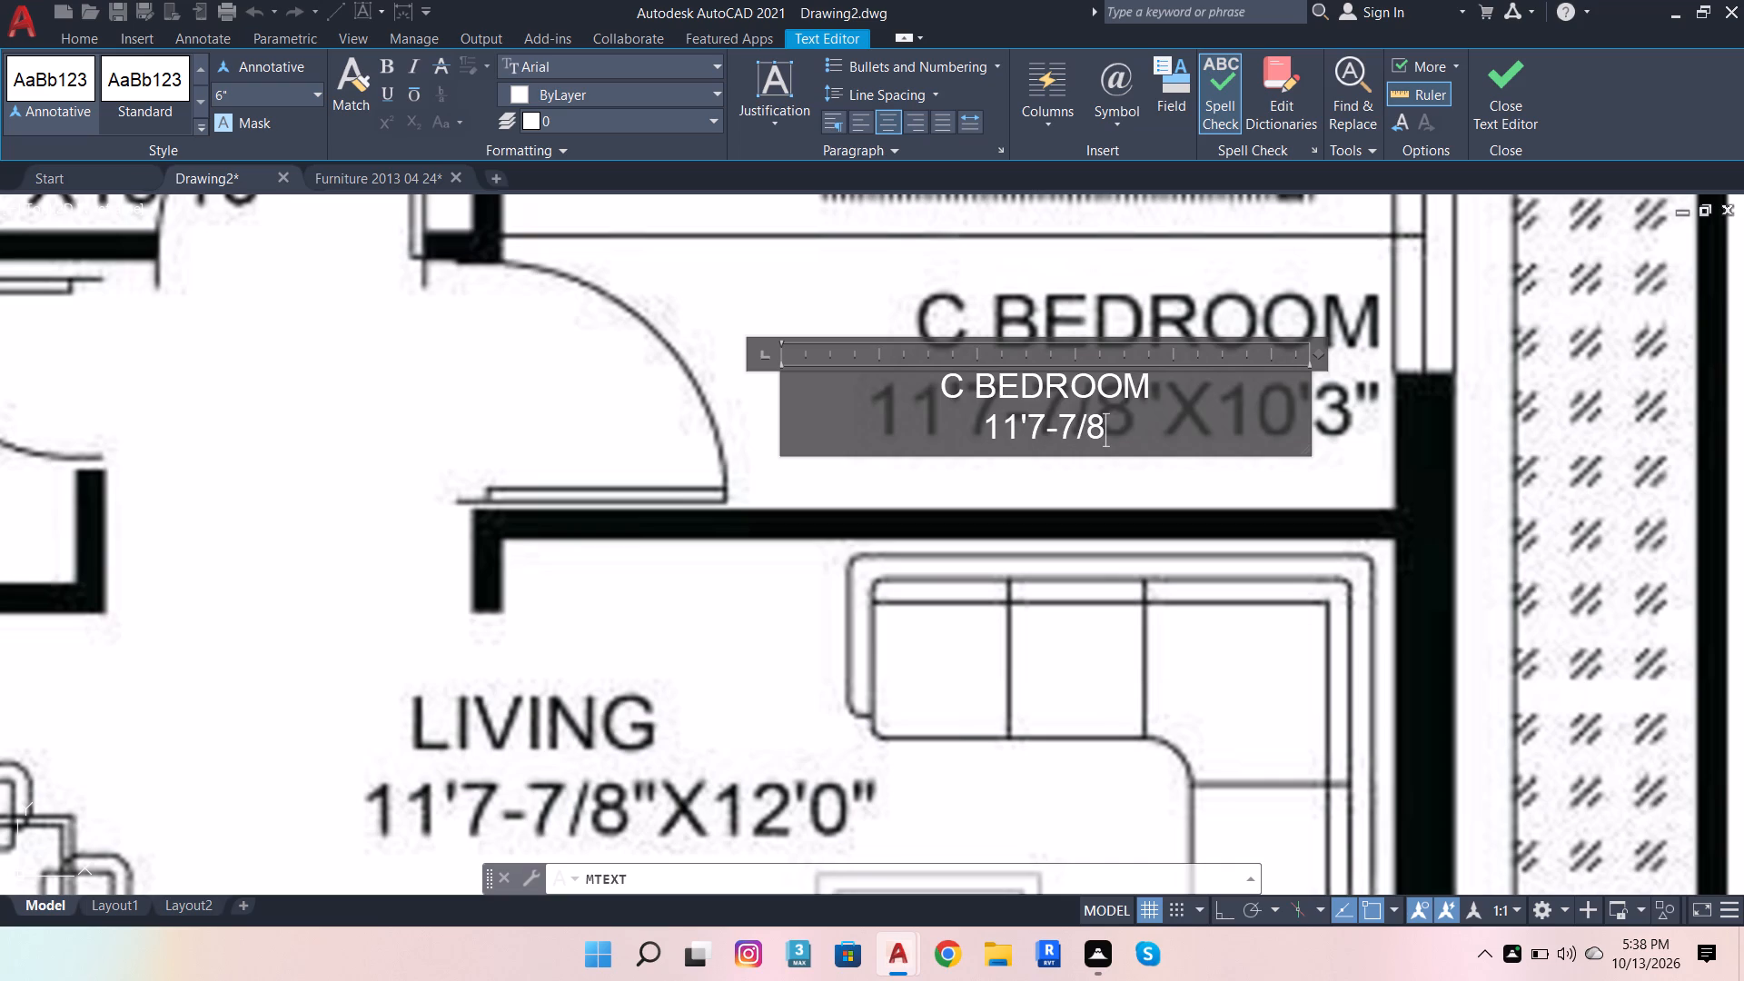
key(shift+quotedbl)
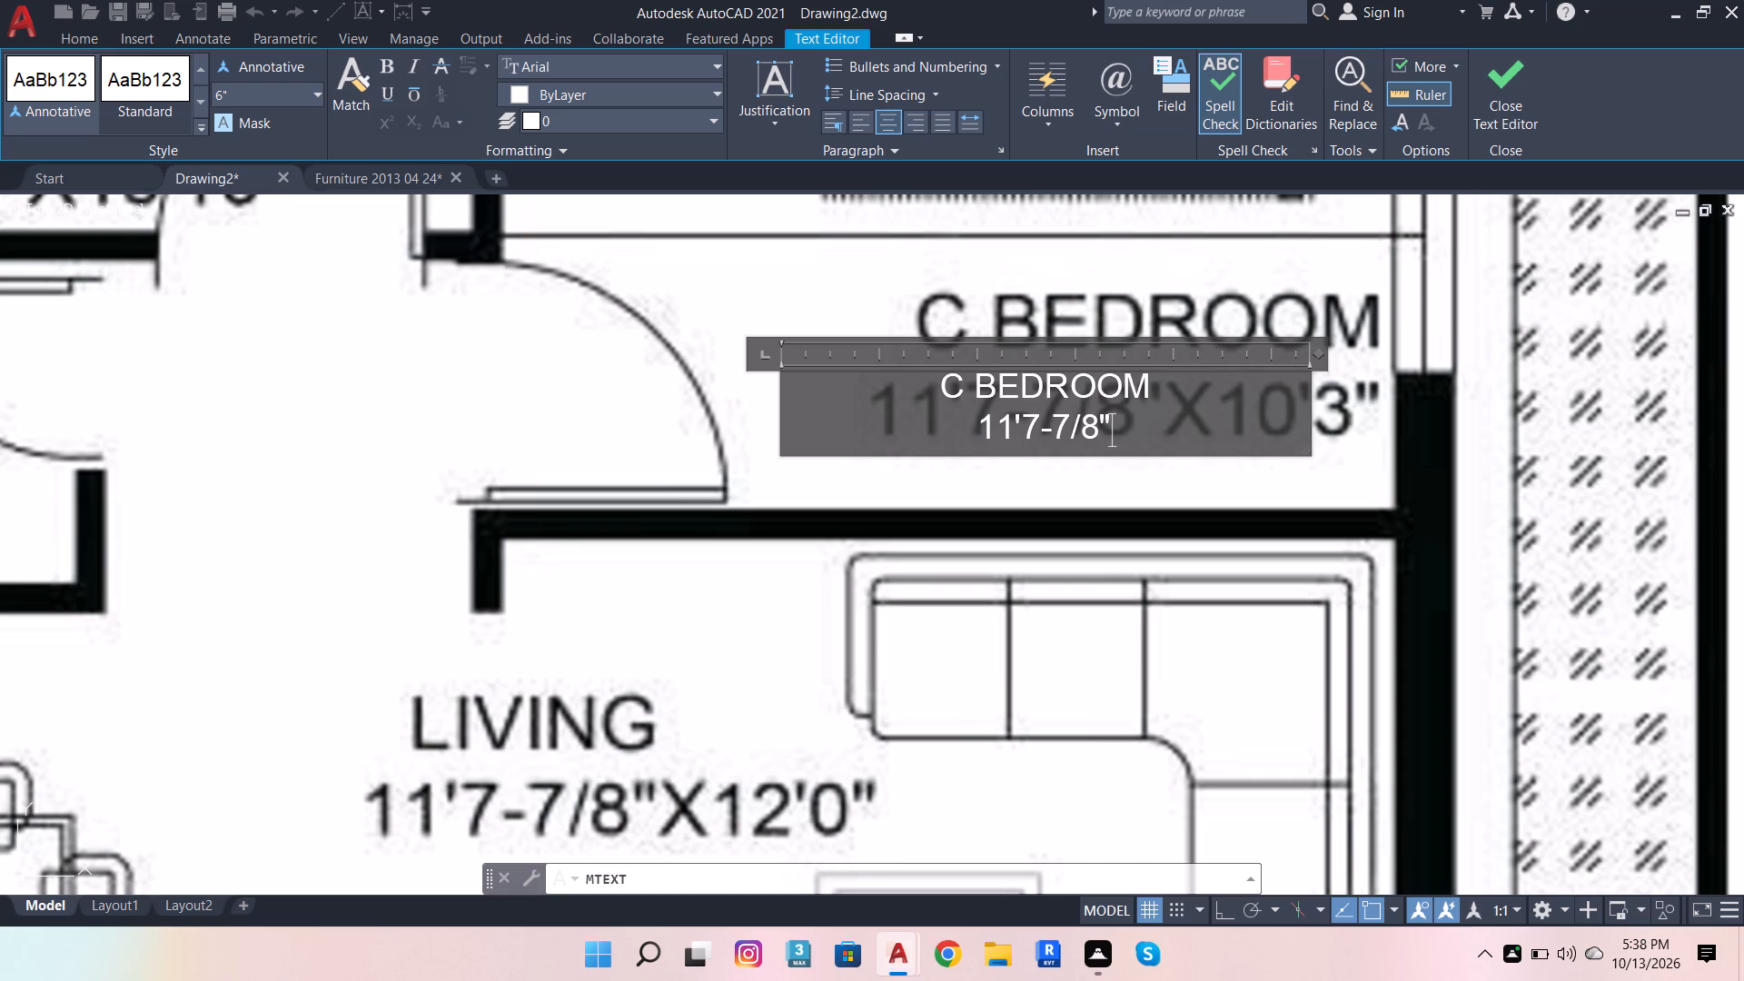
key(space)
text(X)
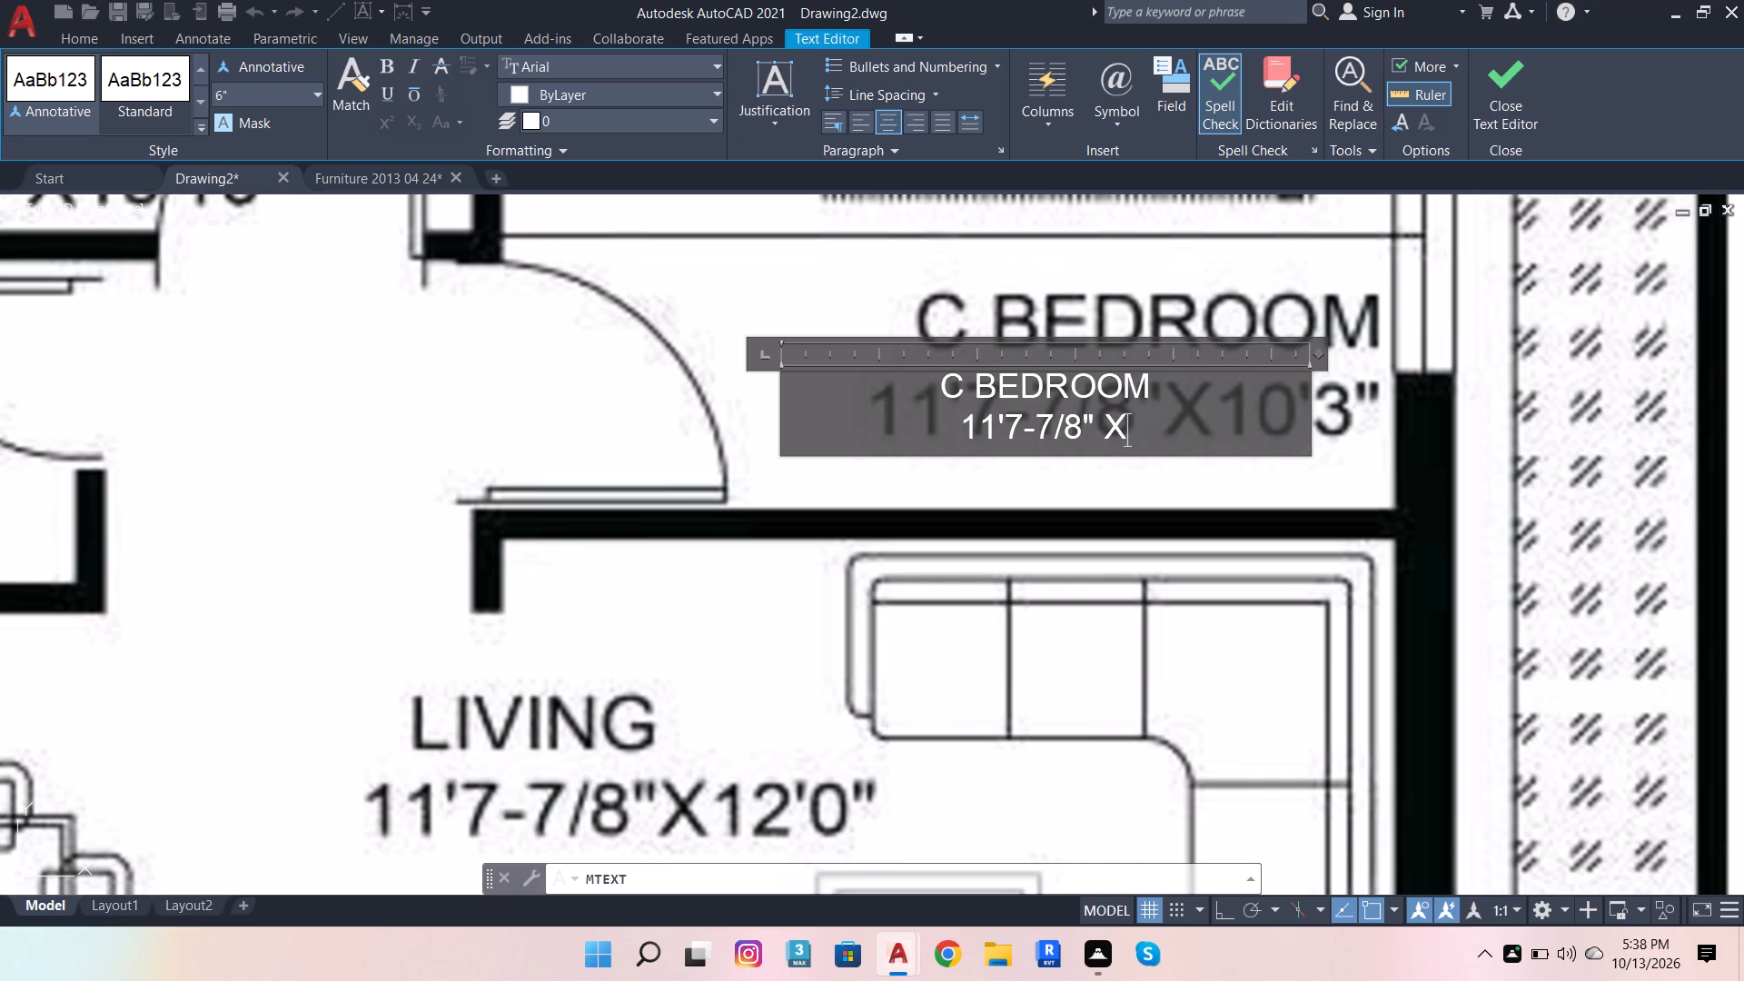
text(10)
key(apostrophe)
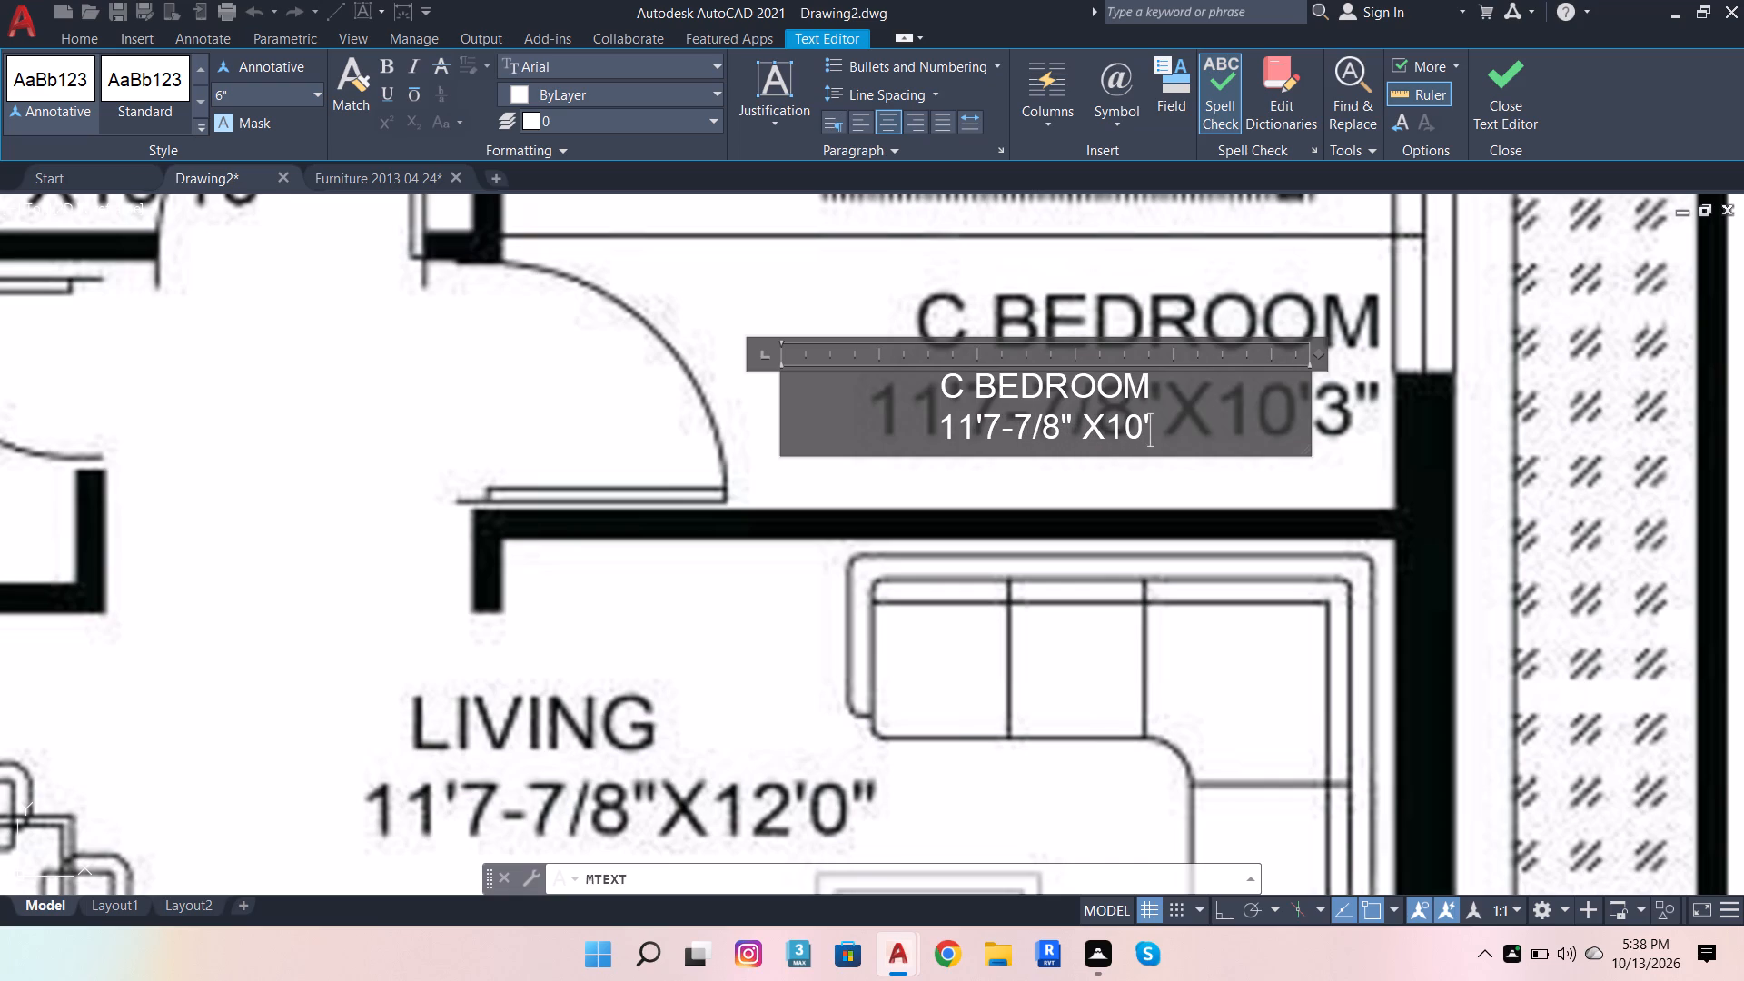
key(3)
key(shift+quotedbl)
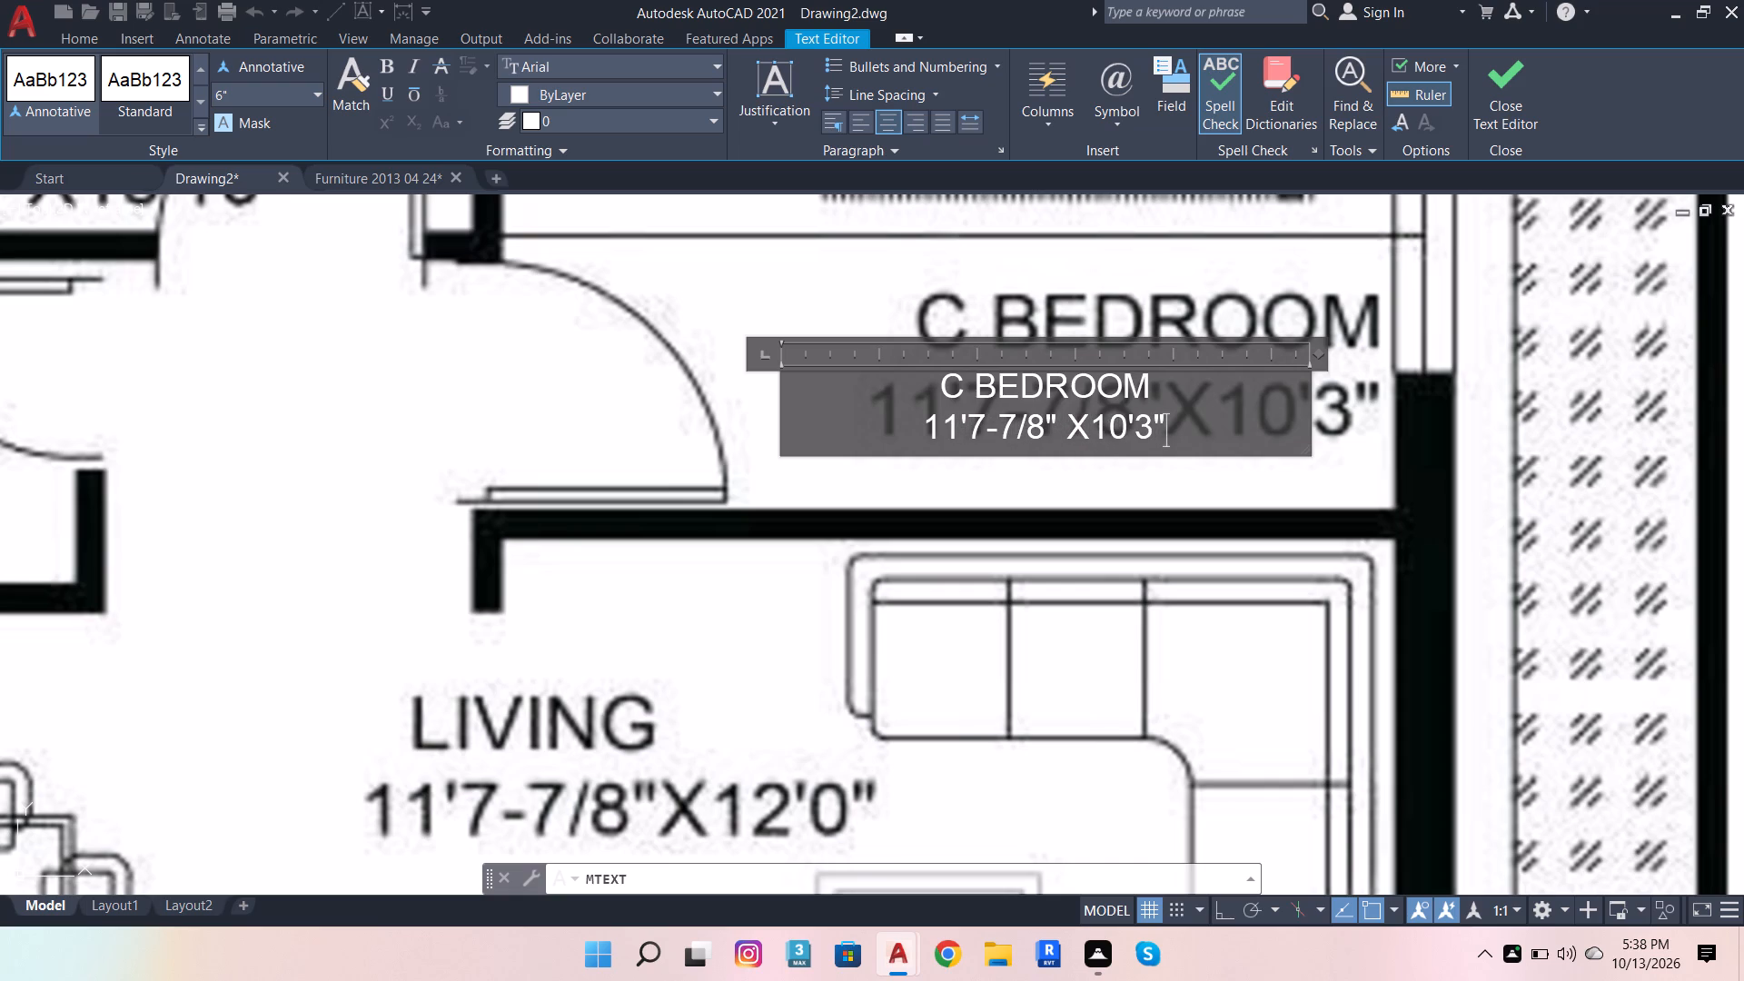
click(1170, 475)
Move the new C BEDROOM label from the reference image into the drawn plan's C bedroom, below the bed.
click(1116, 401)
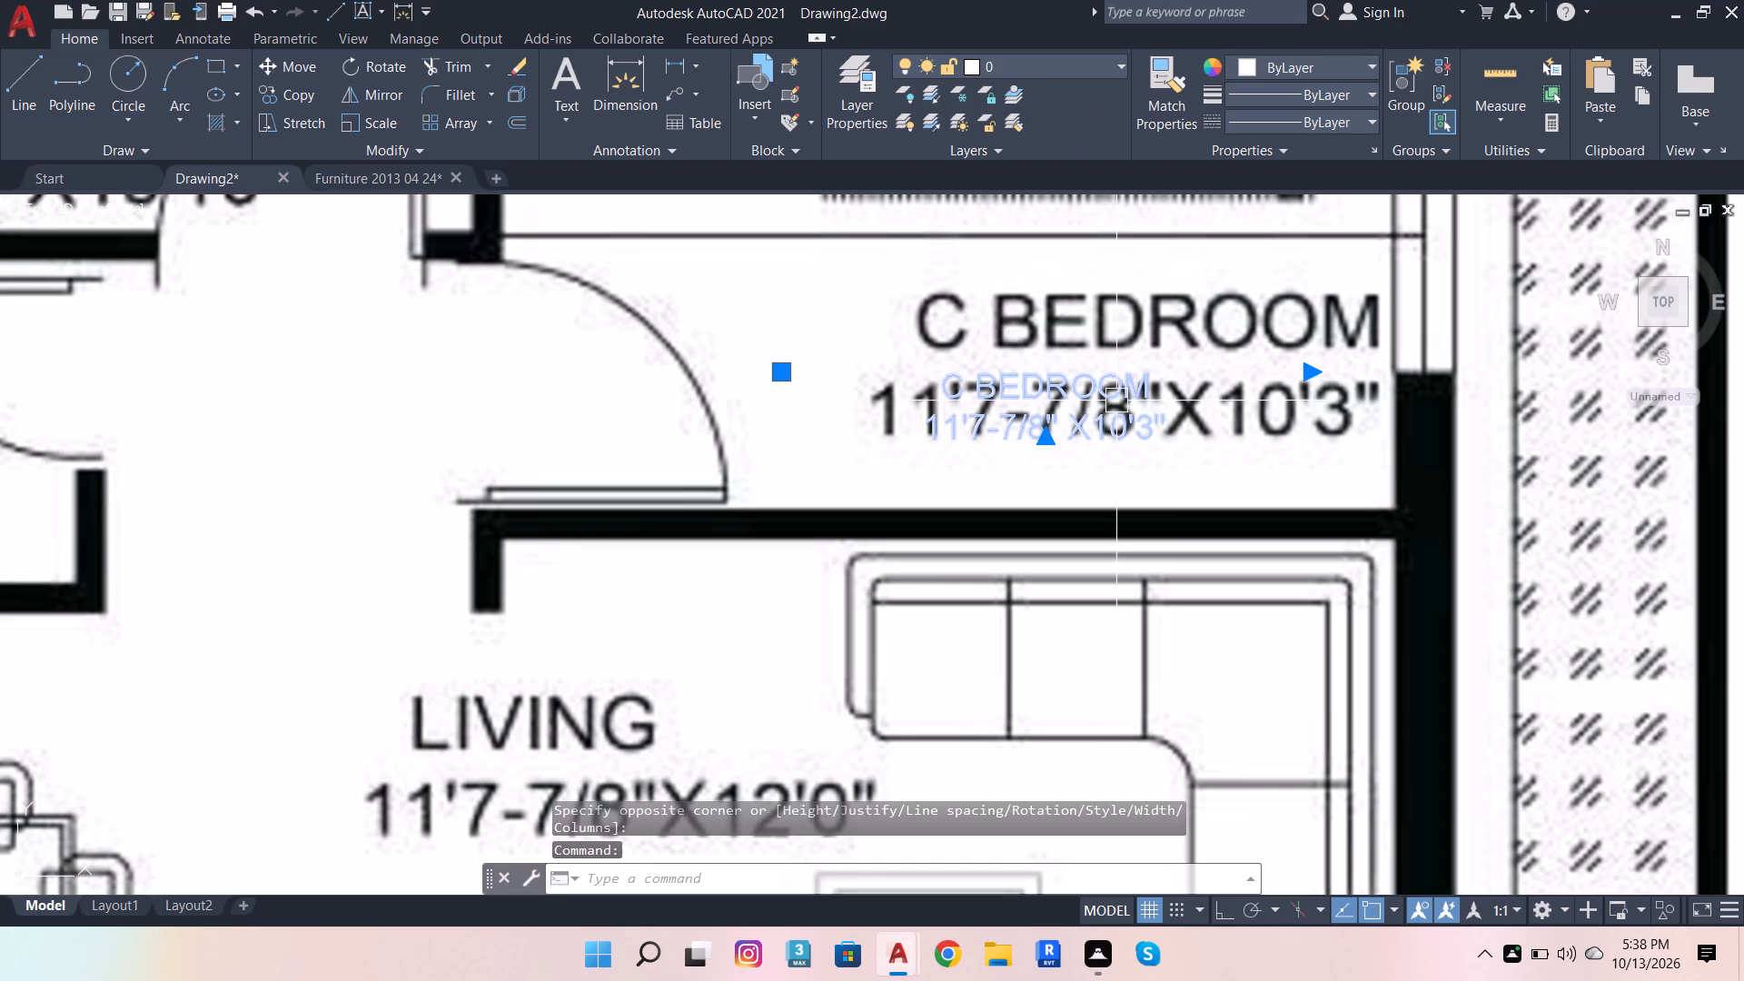
key(m)
click(1150, 423)
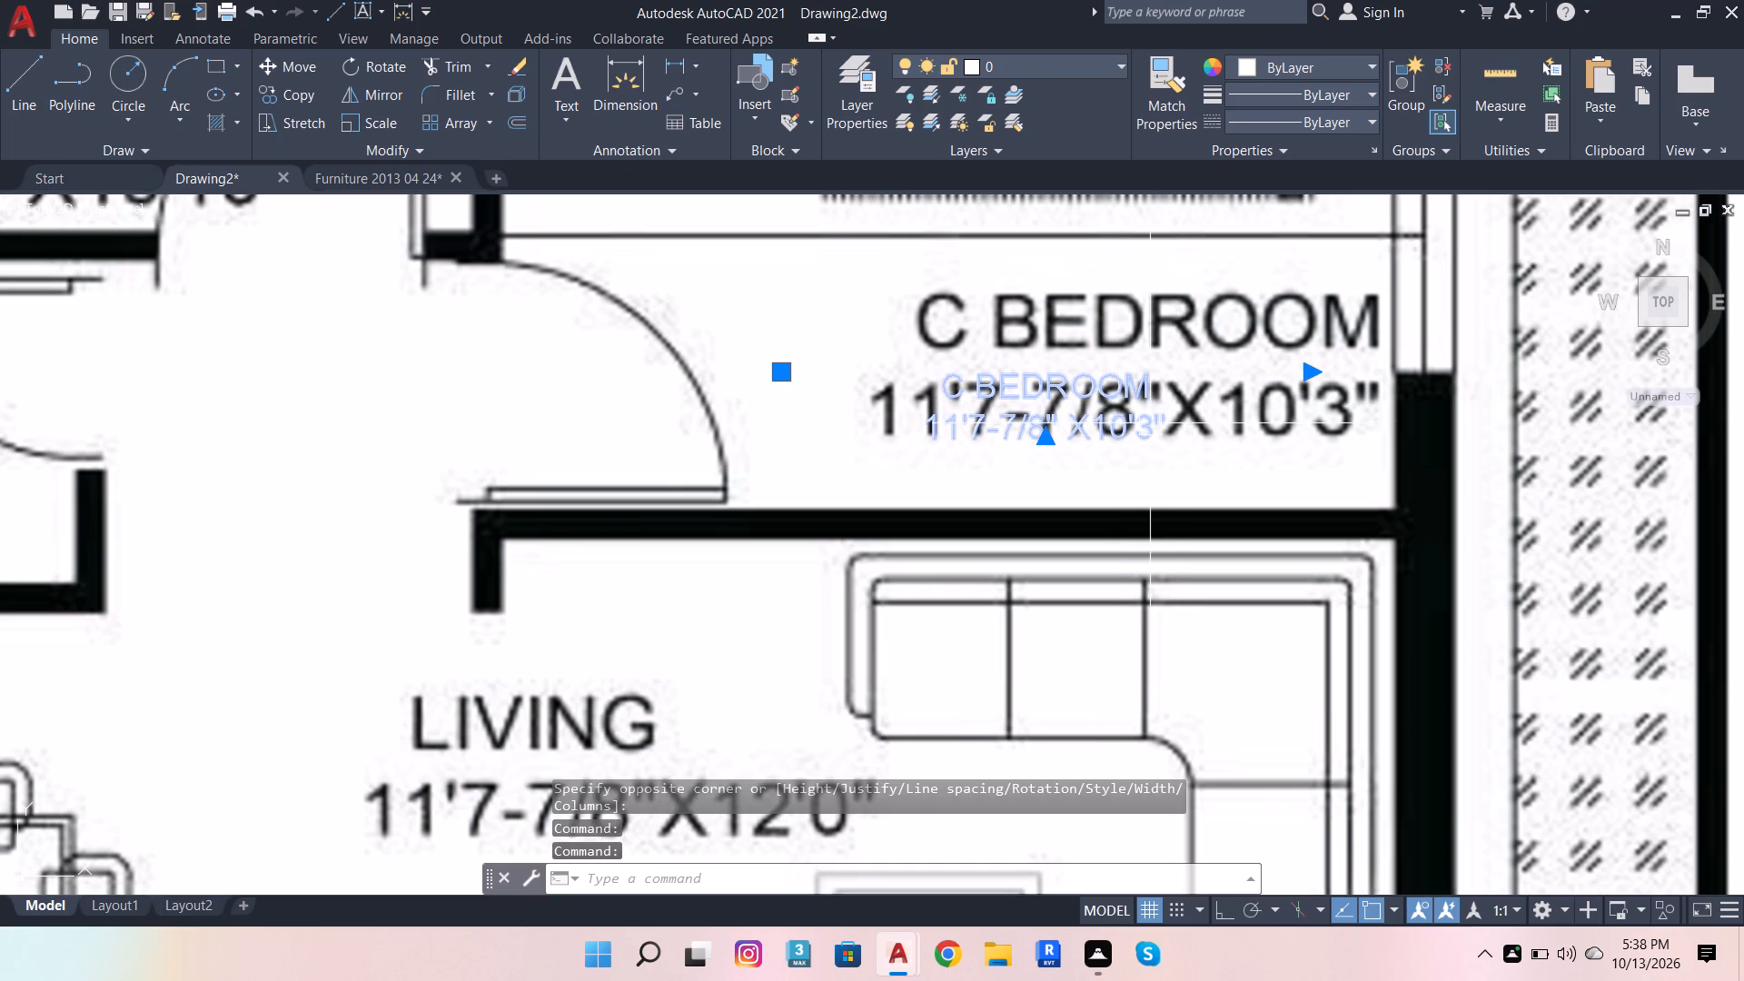
click(310, 73)
click(989, 392)
scroll(1180, 508, down, 4)
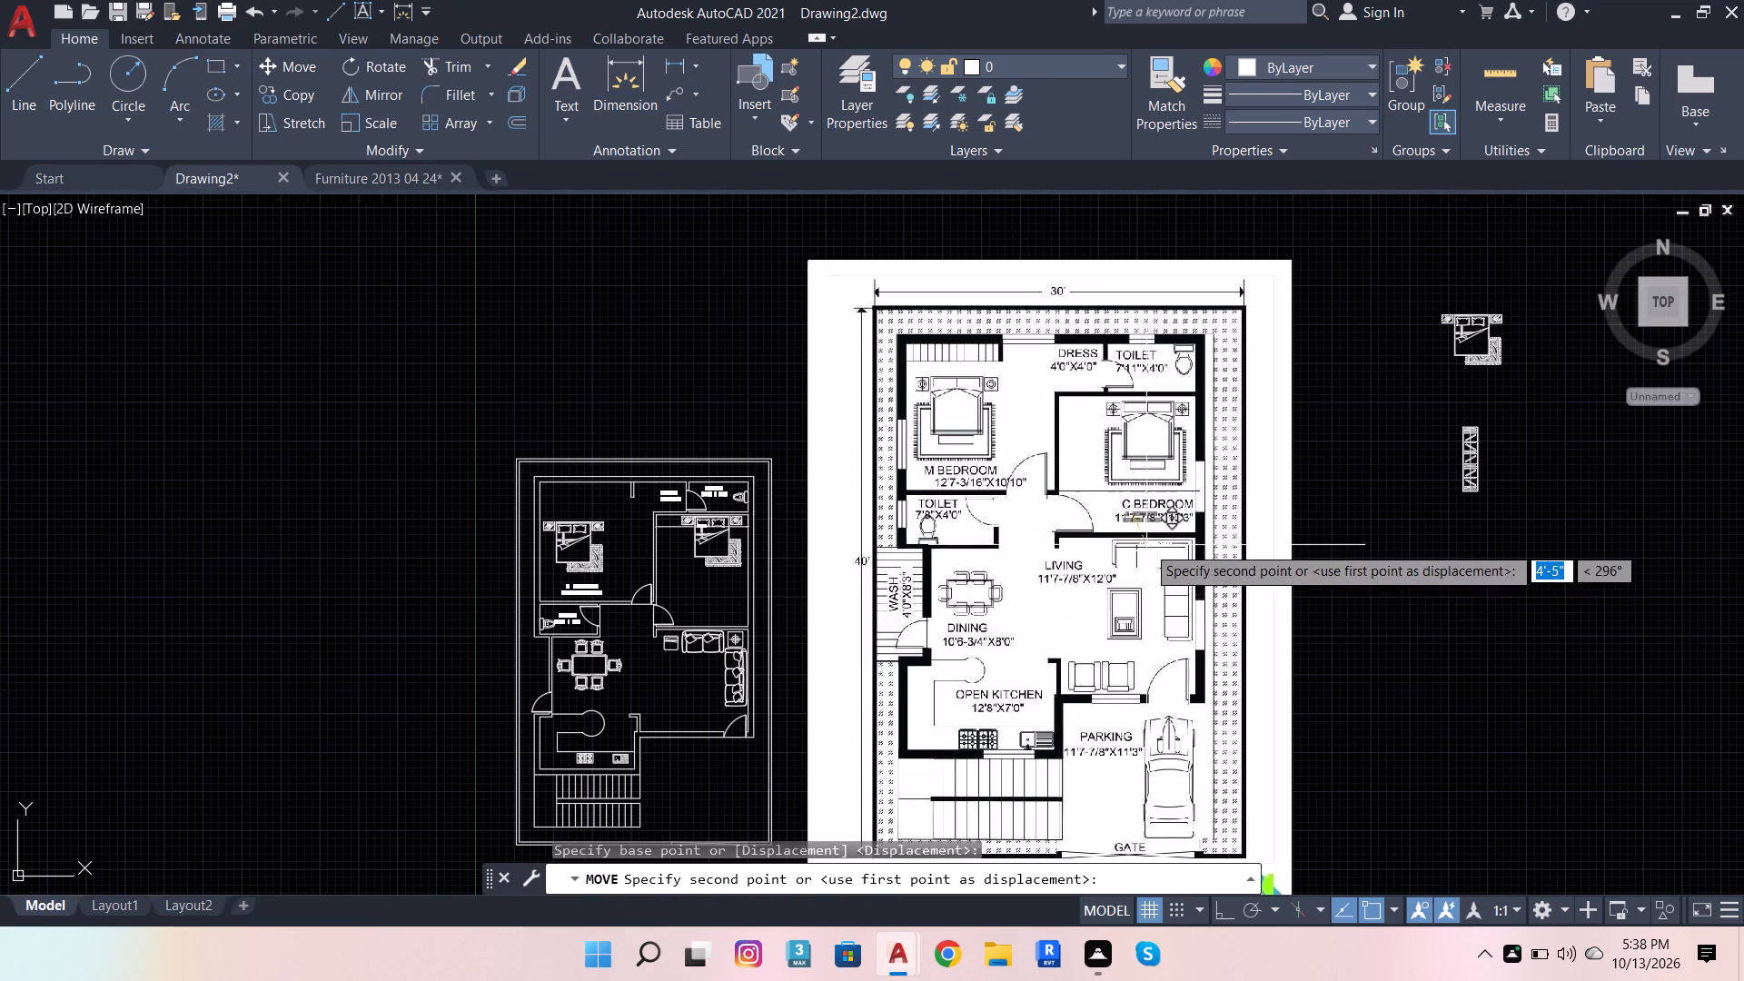
scroll(729, 611, up, 2)
click(673, 610)
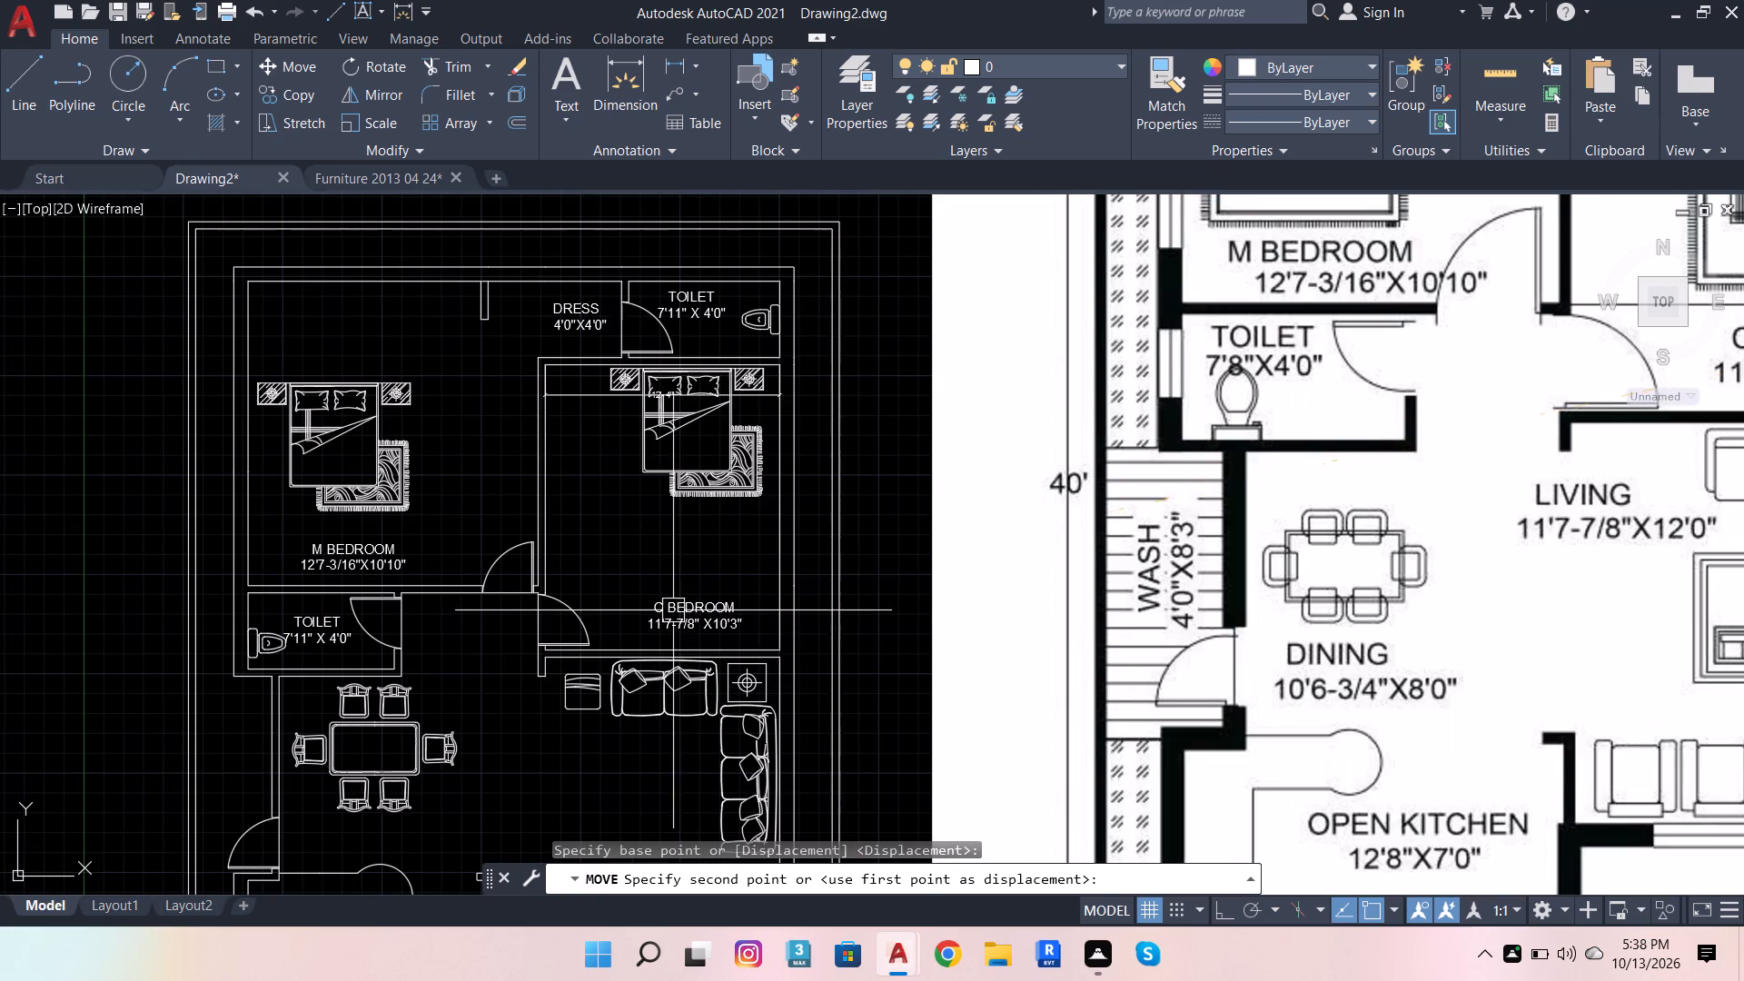
Create a multiline text box just below the LIVING label in the reference image.
scroll(869, 607, down, 2)
scroll(1261, 535, up, 2)
scroll(1195, 472, up, 2)
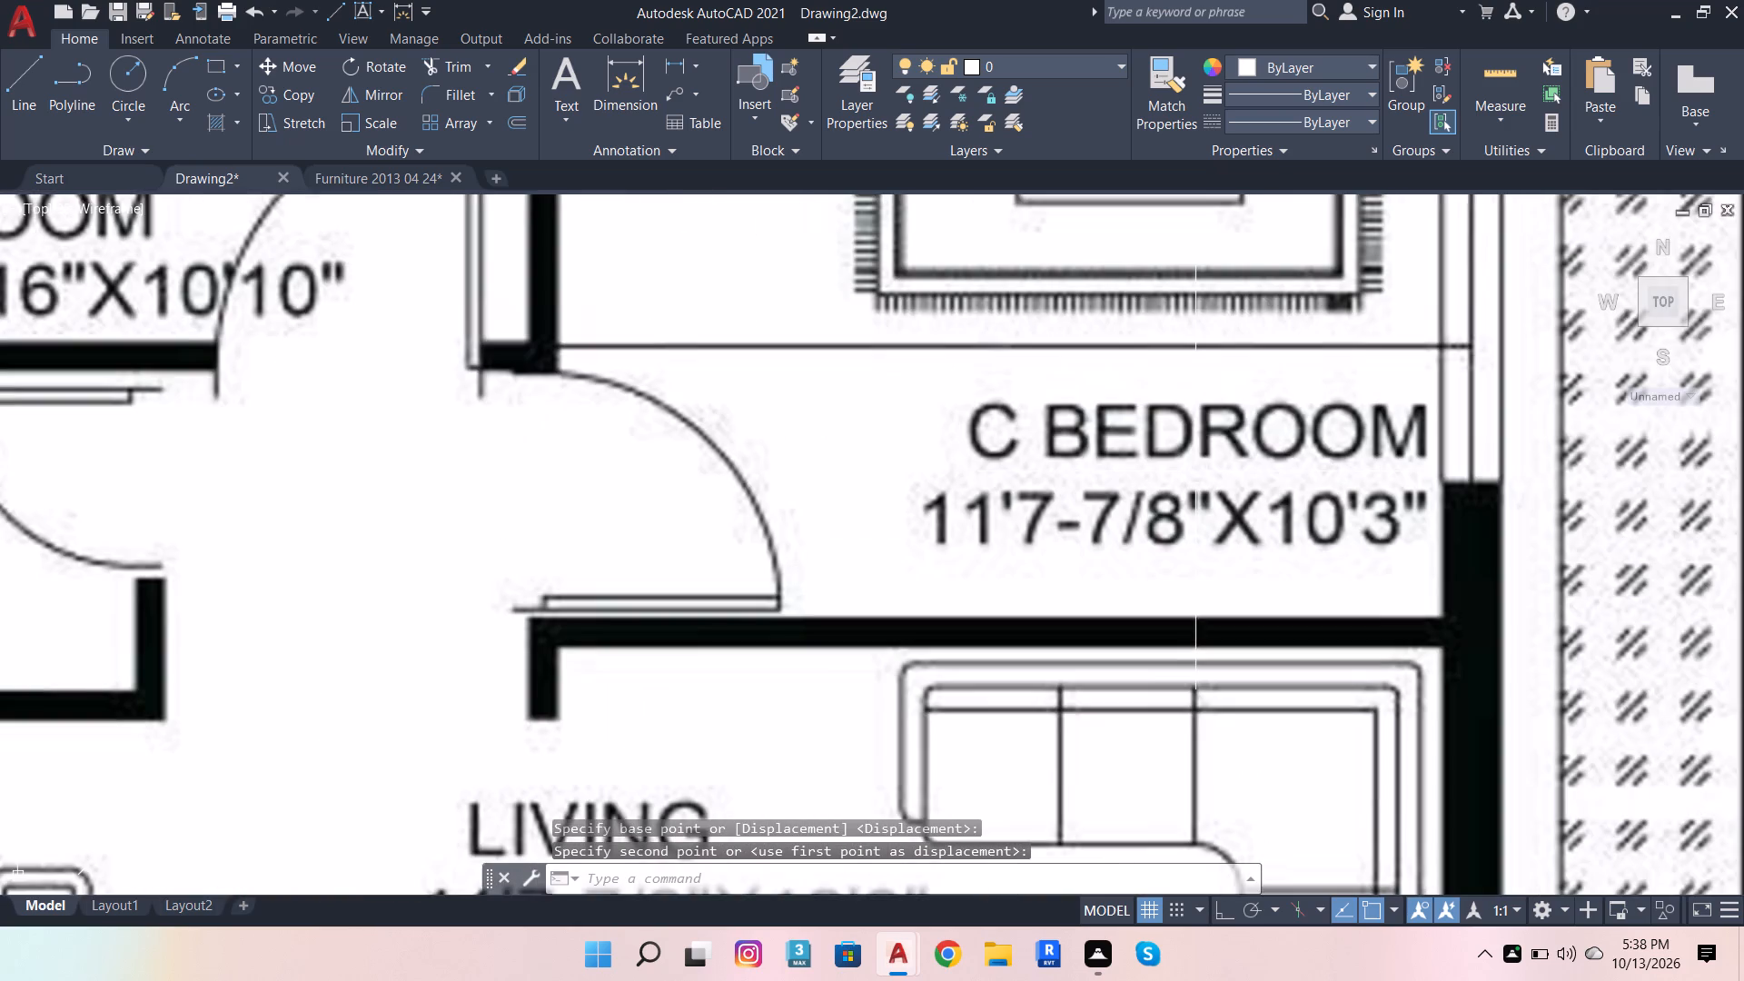
scroll(1280, 411, down, 3)
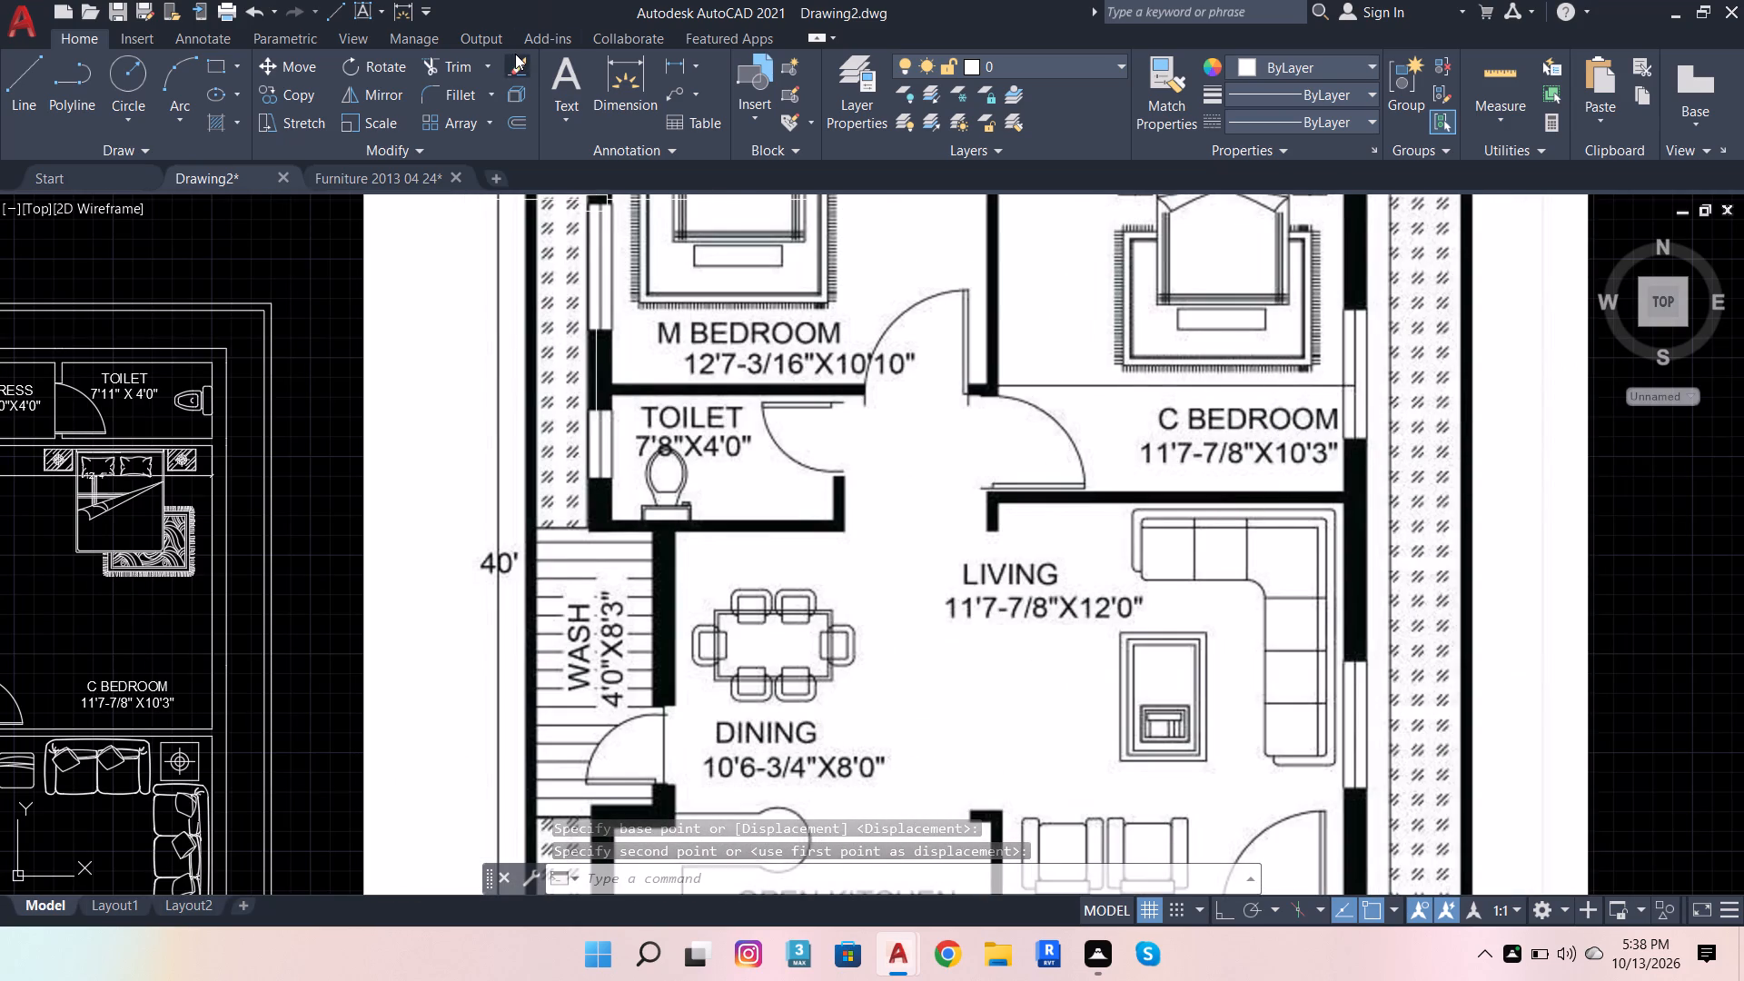
click(561, 90)
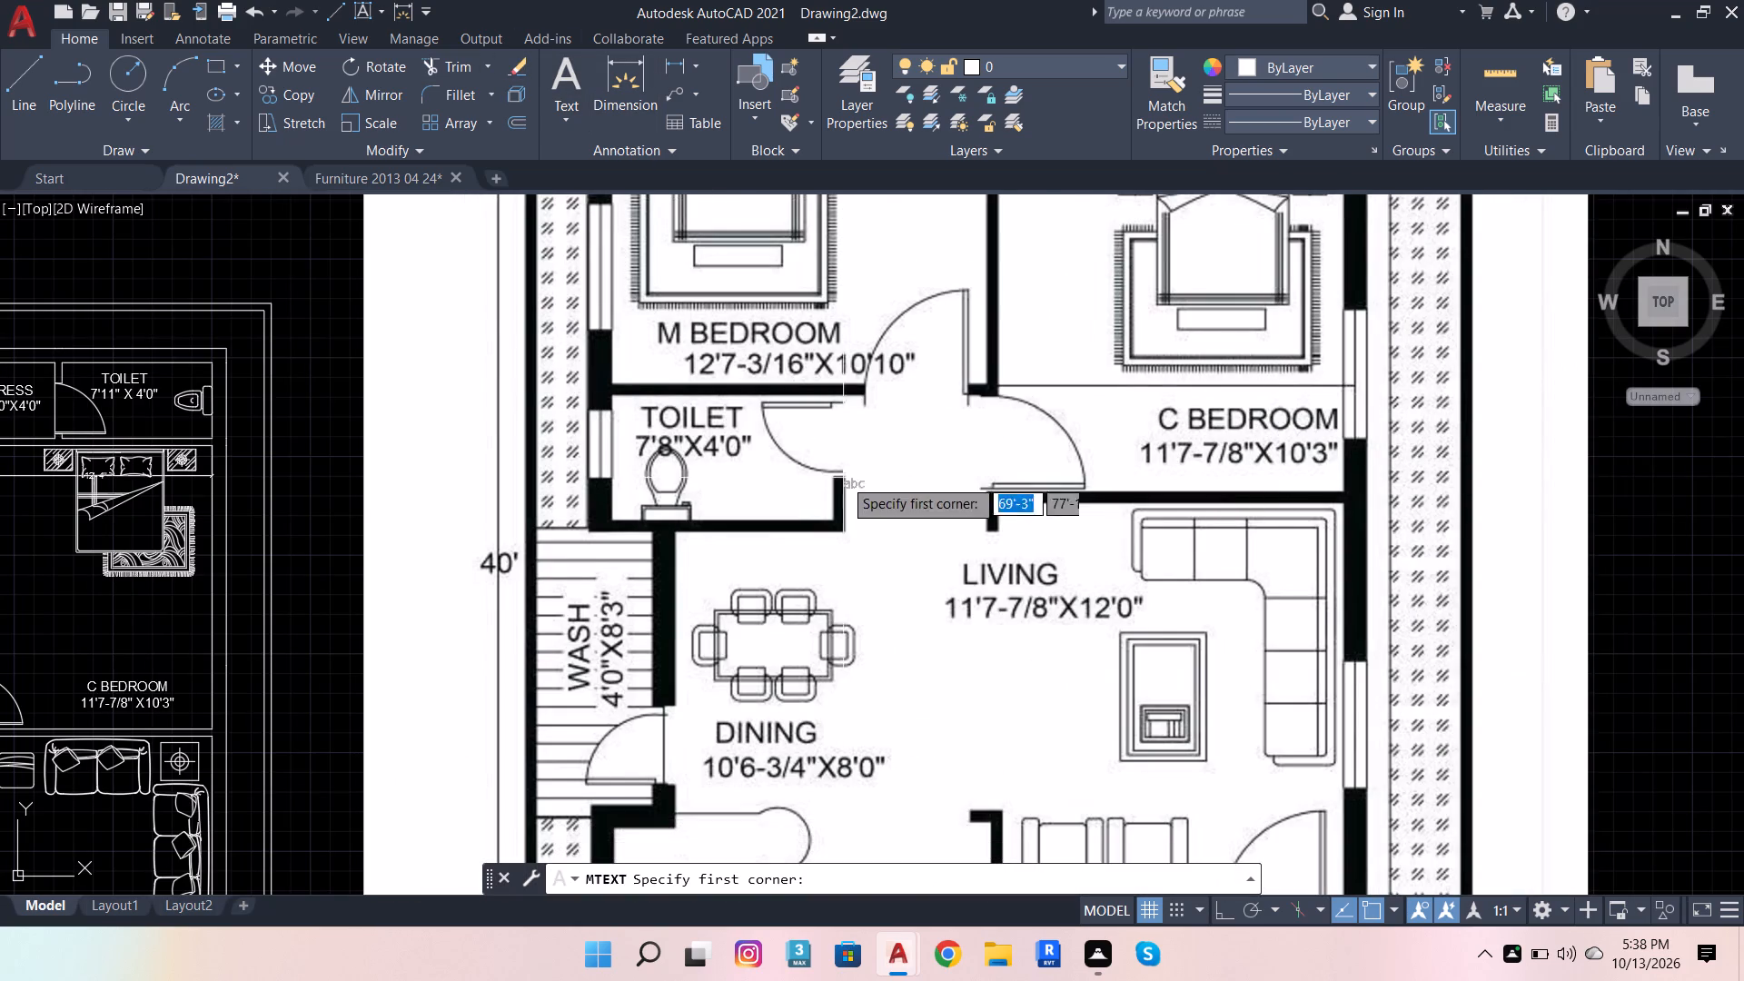
scroll(911, 564, up, 2)
scroll(1013, 599, down, 3)
scroll(1000, 664, up, 2)
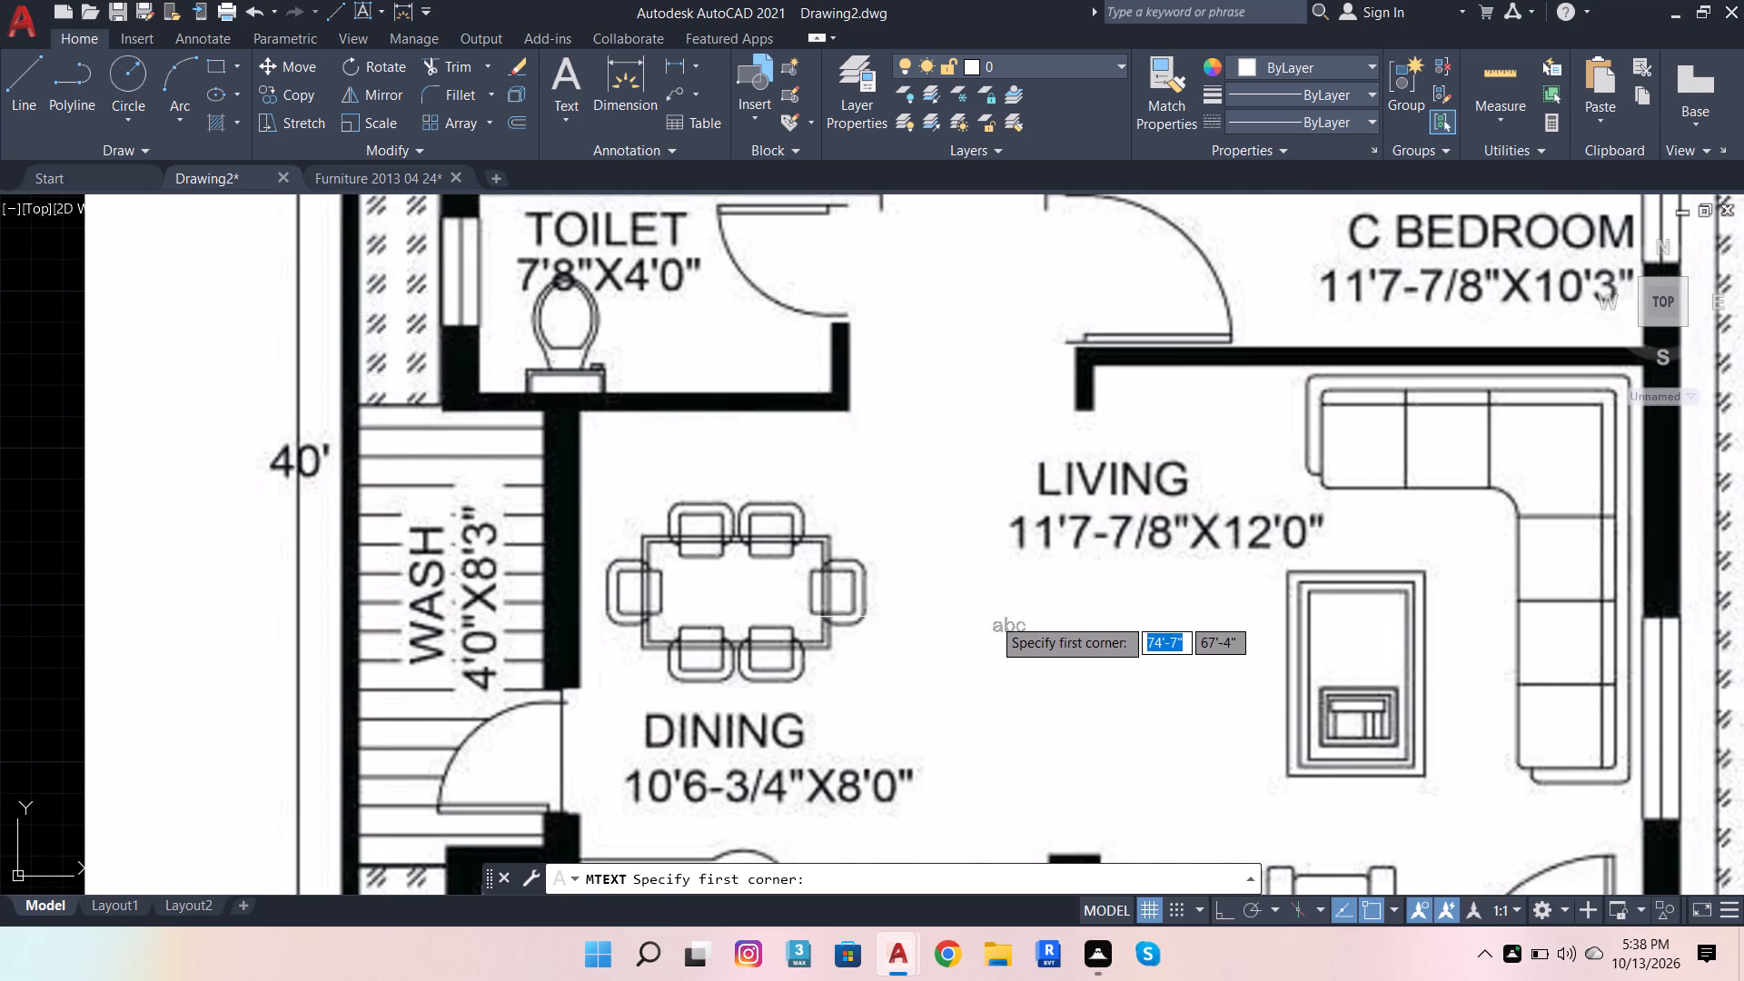
click(992, 596)
scroll(1253, 643, up, 2)
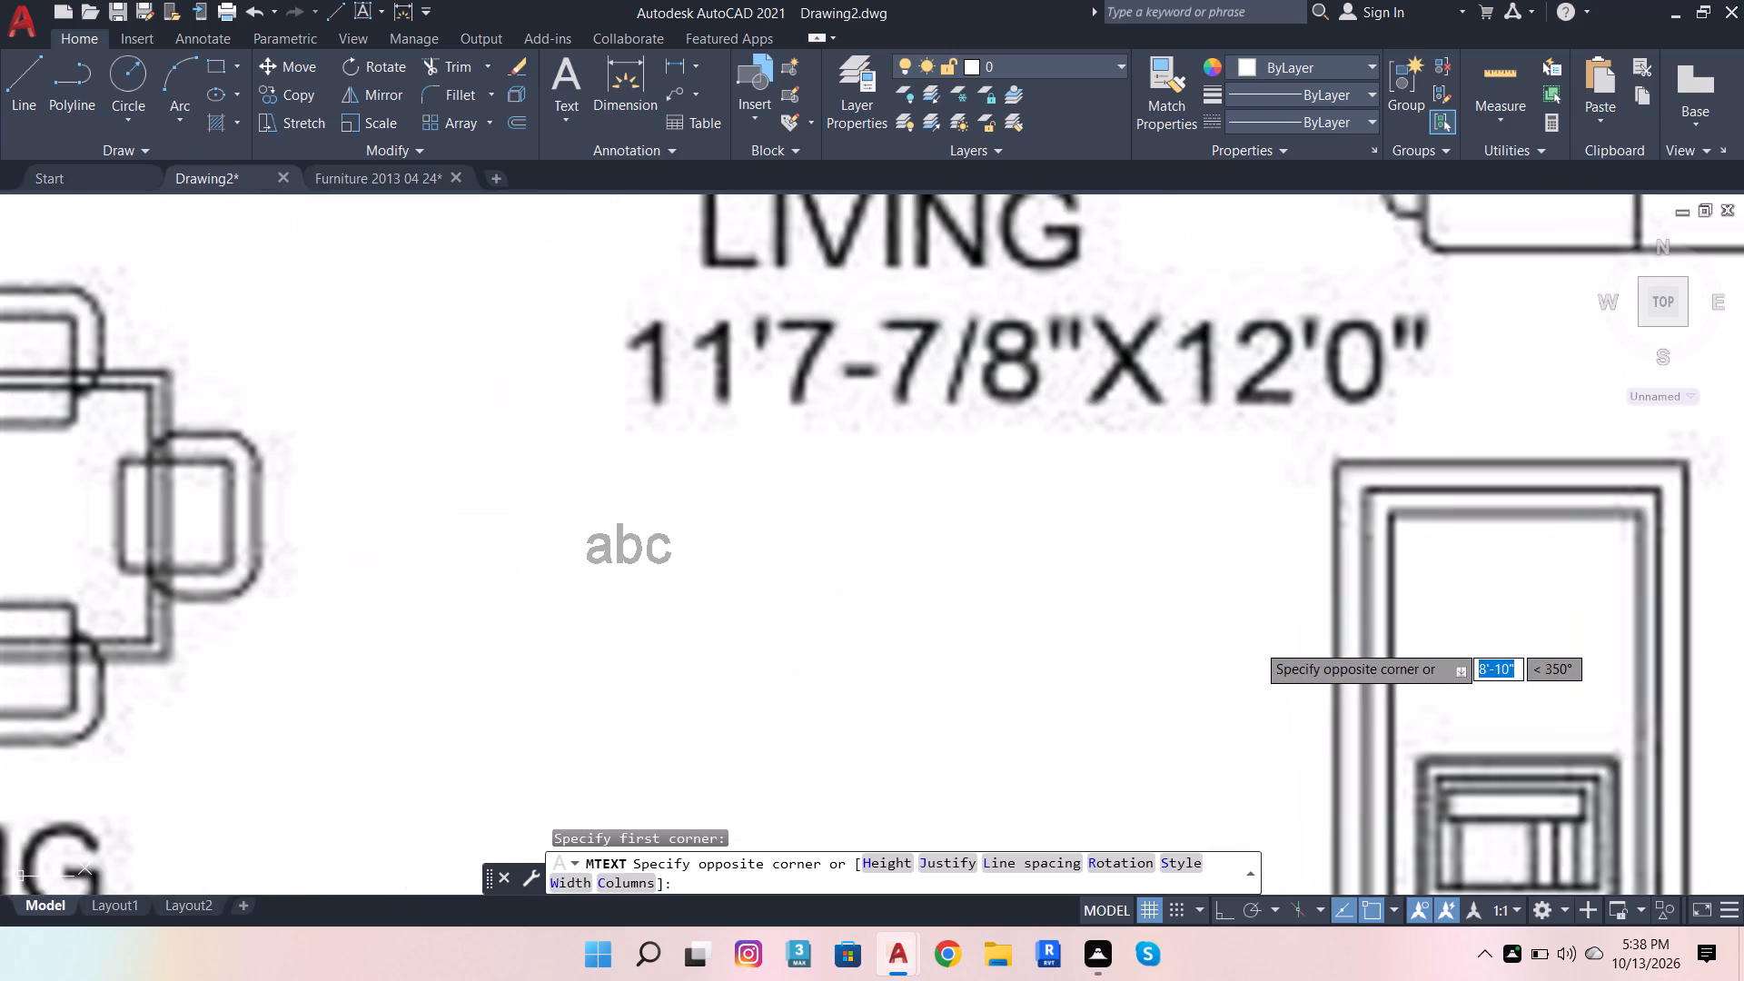
click(1323, 660)
Centre-align the text and enter "LIVING" as the first line.
scroll(870, 500, down, 1)
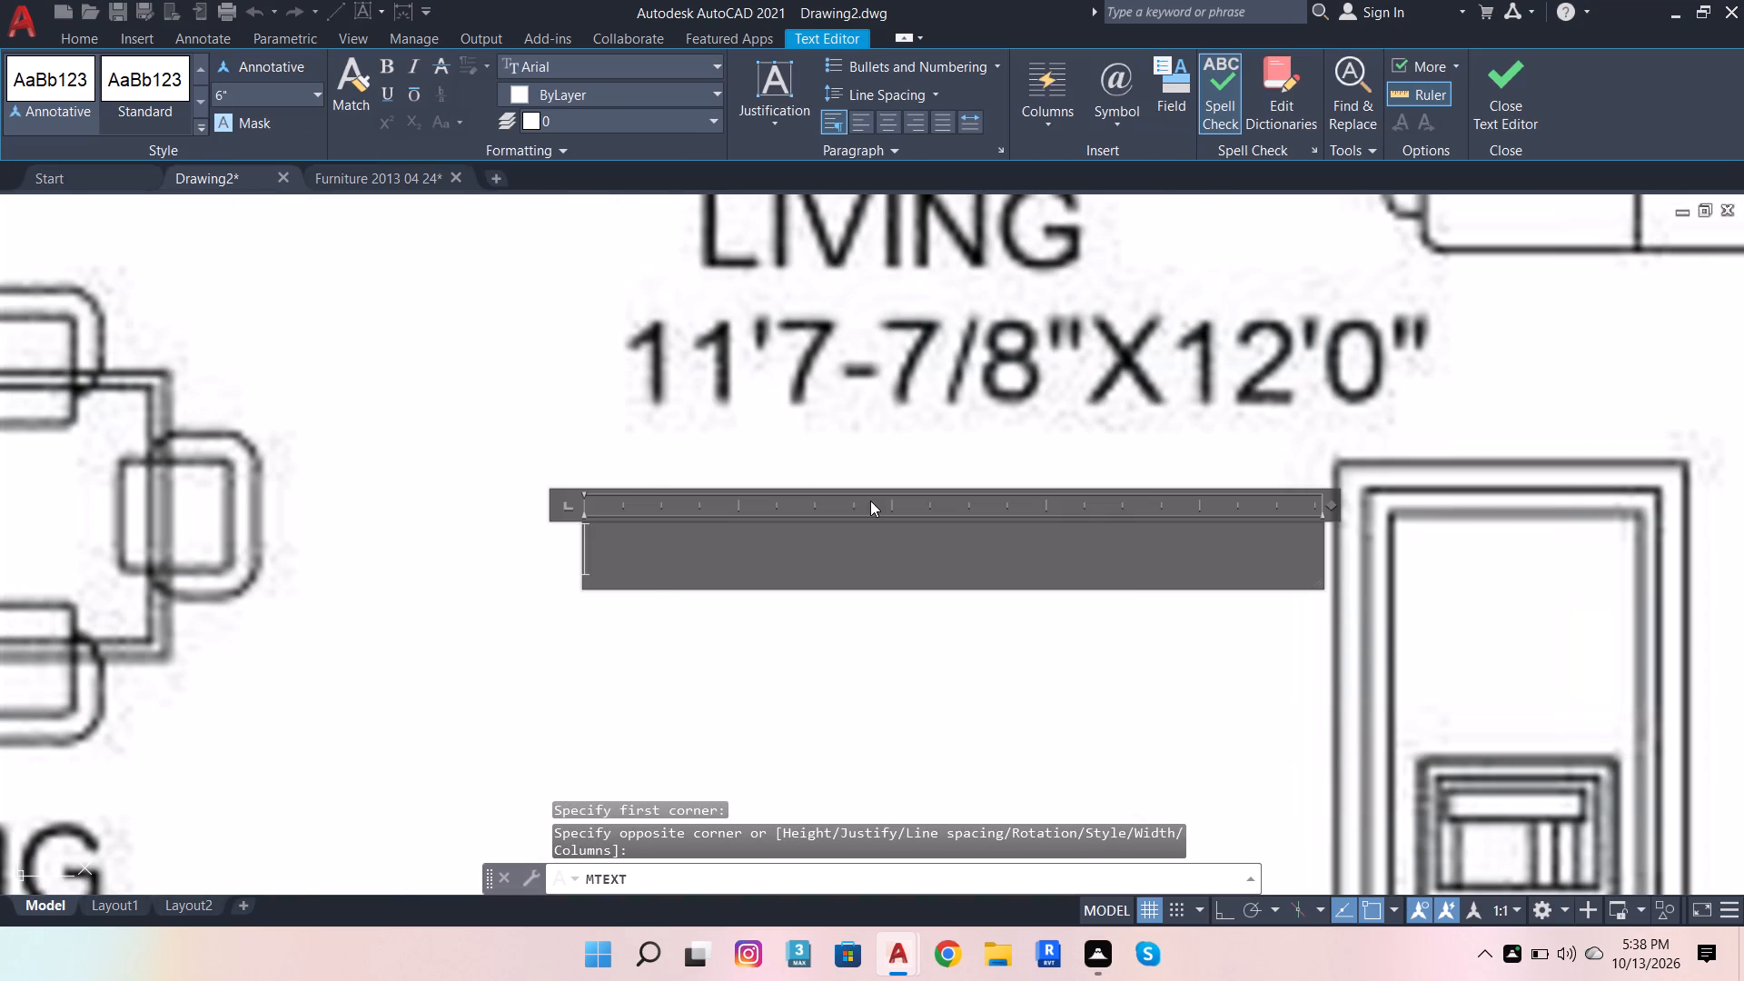
text(LI)
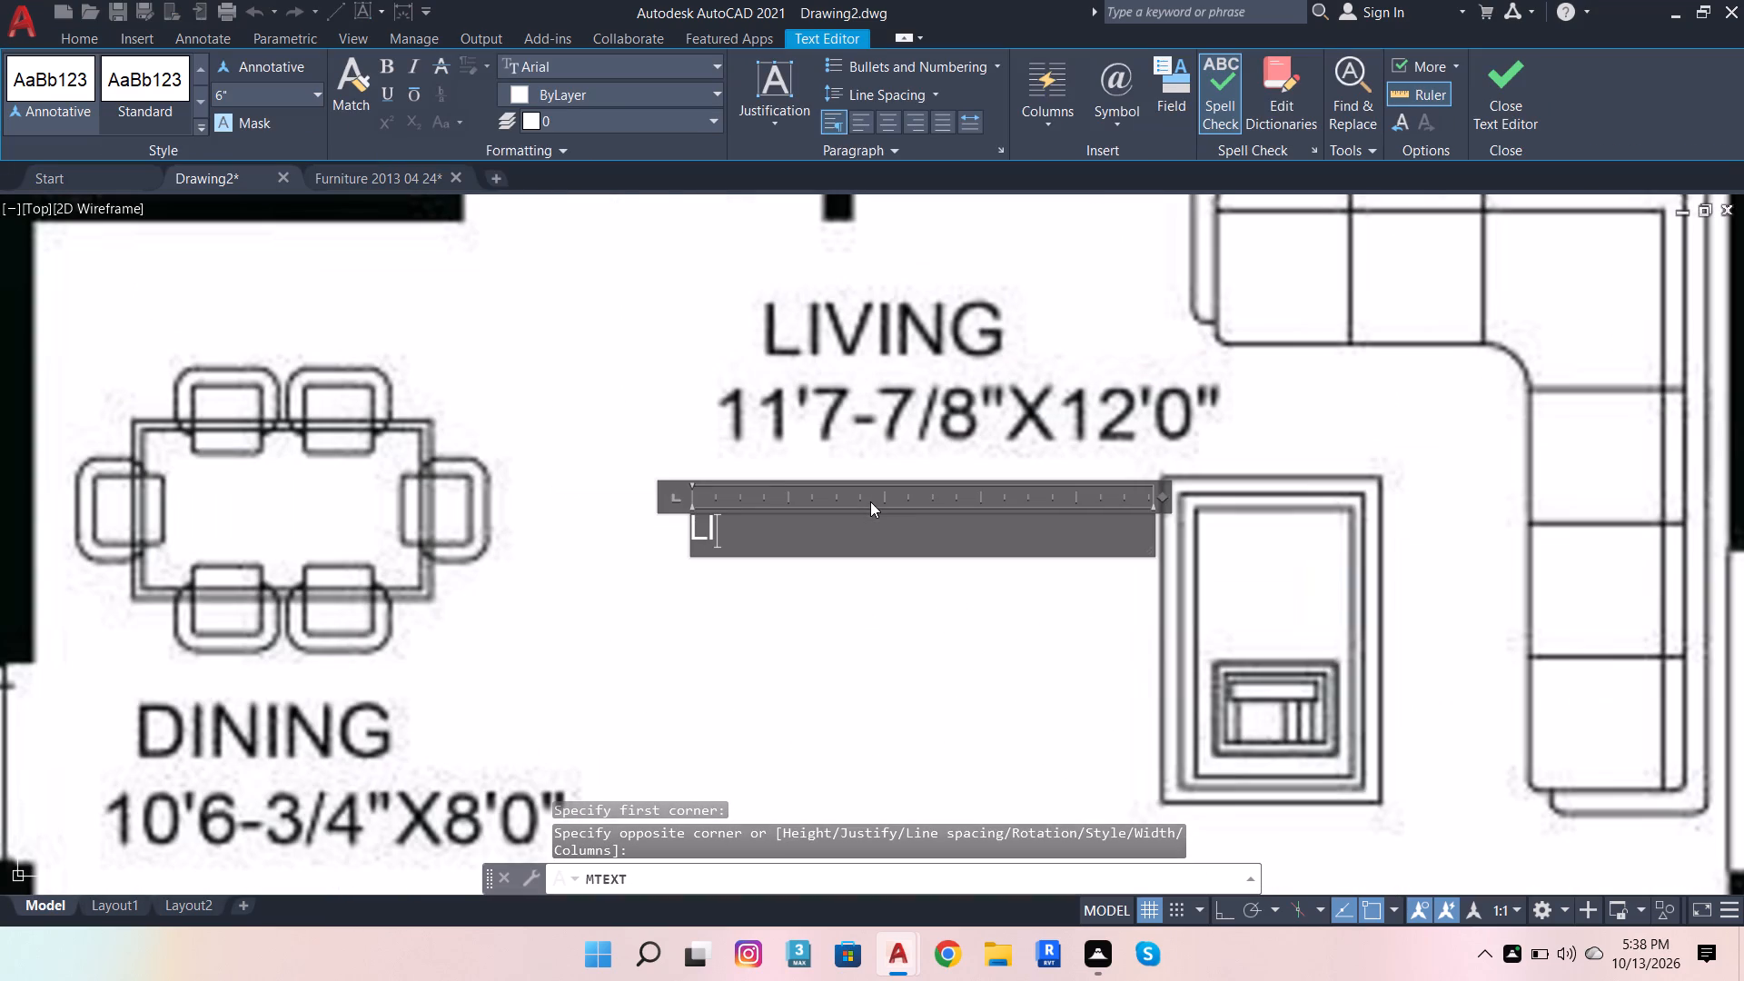
key(BackSpace)
key(BackSpace)
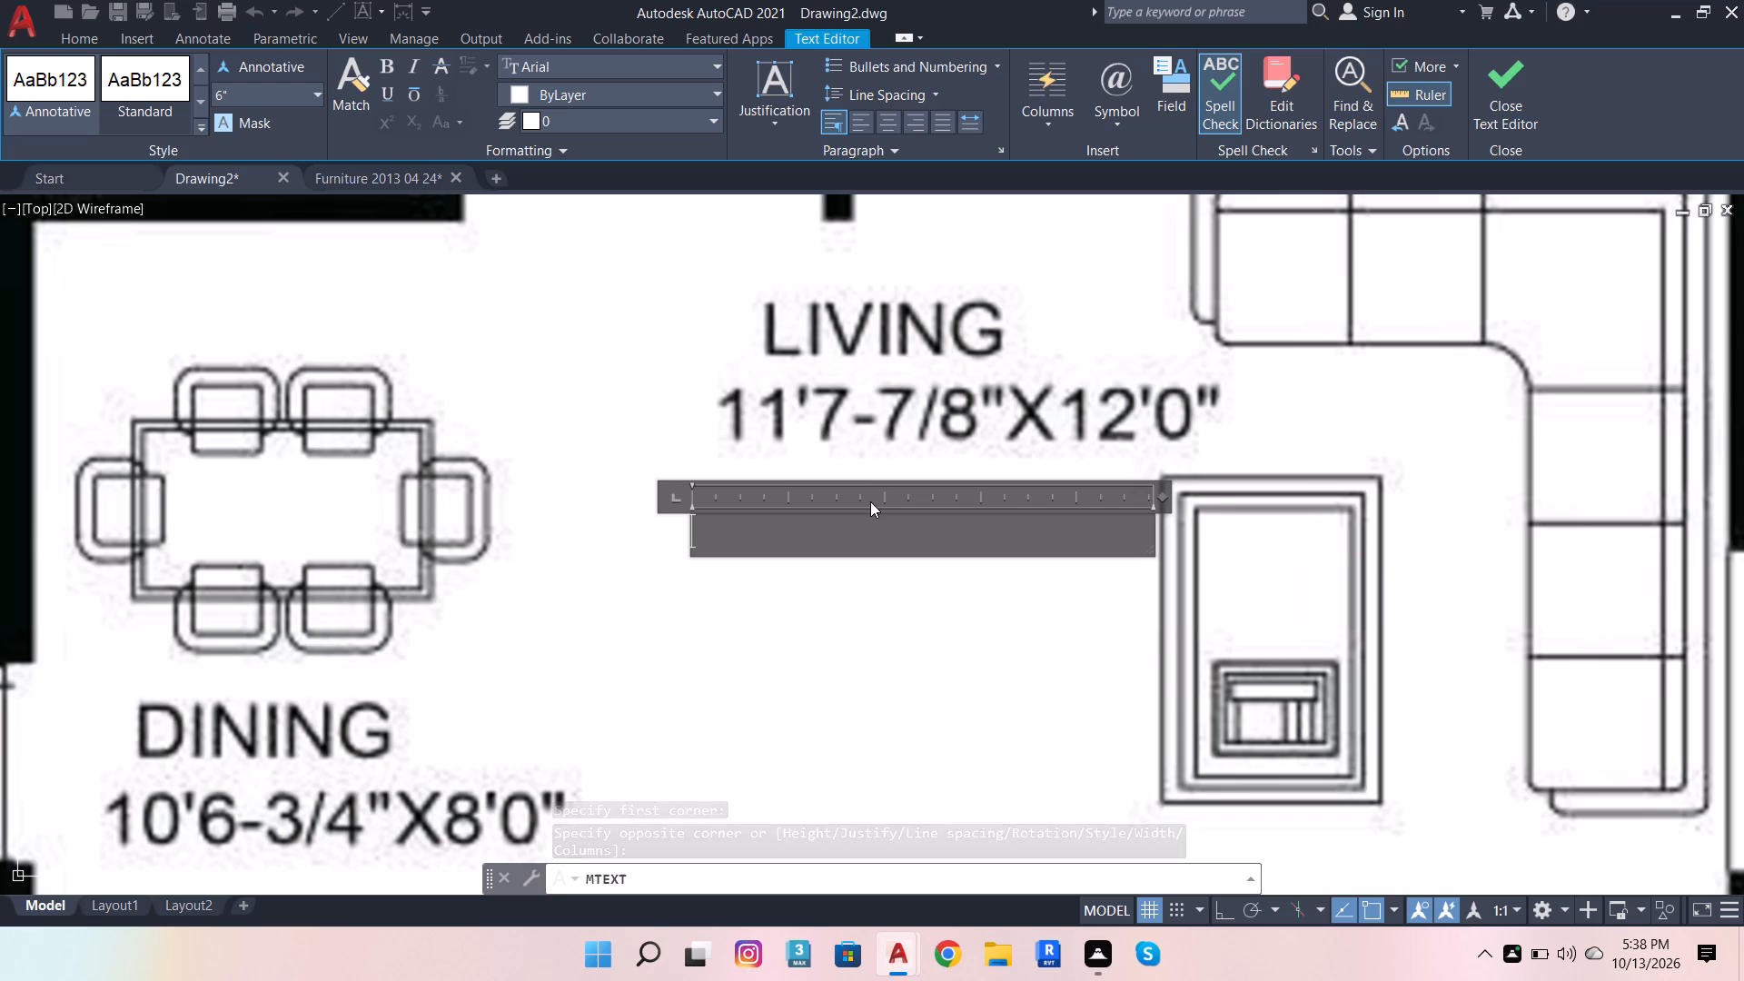
click(881, 131)
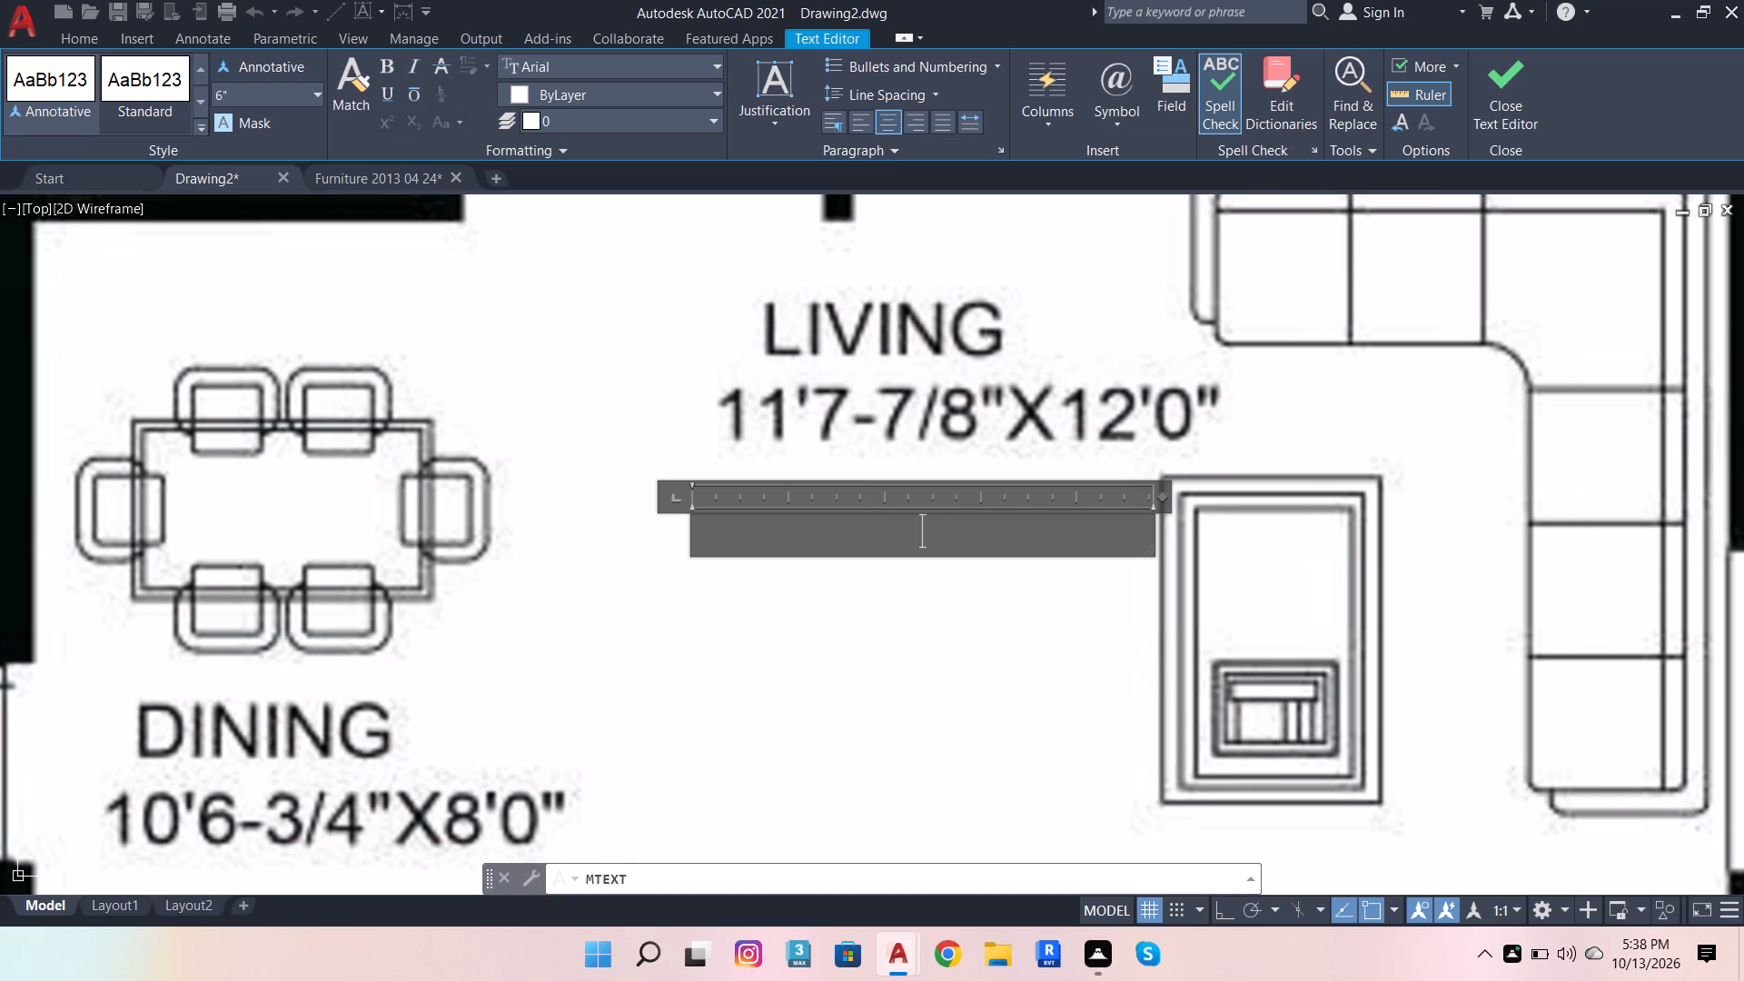
click(958, 539)
text(LIVING)
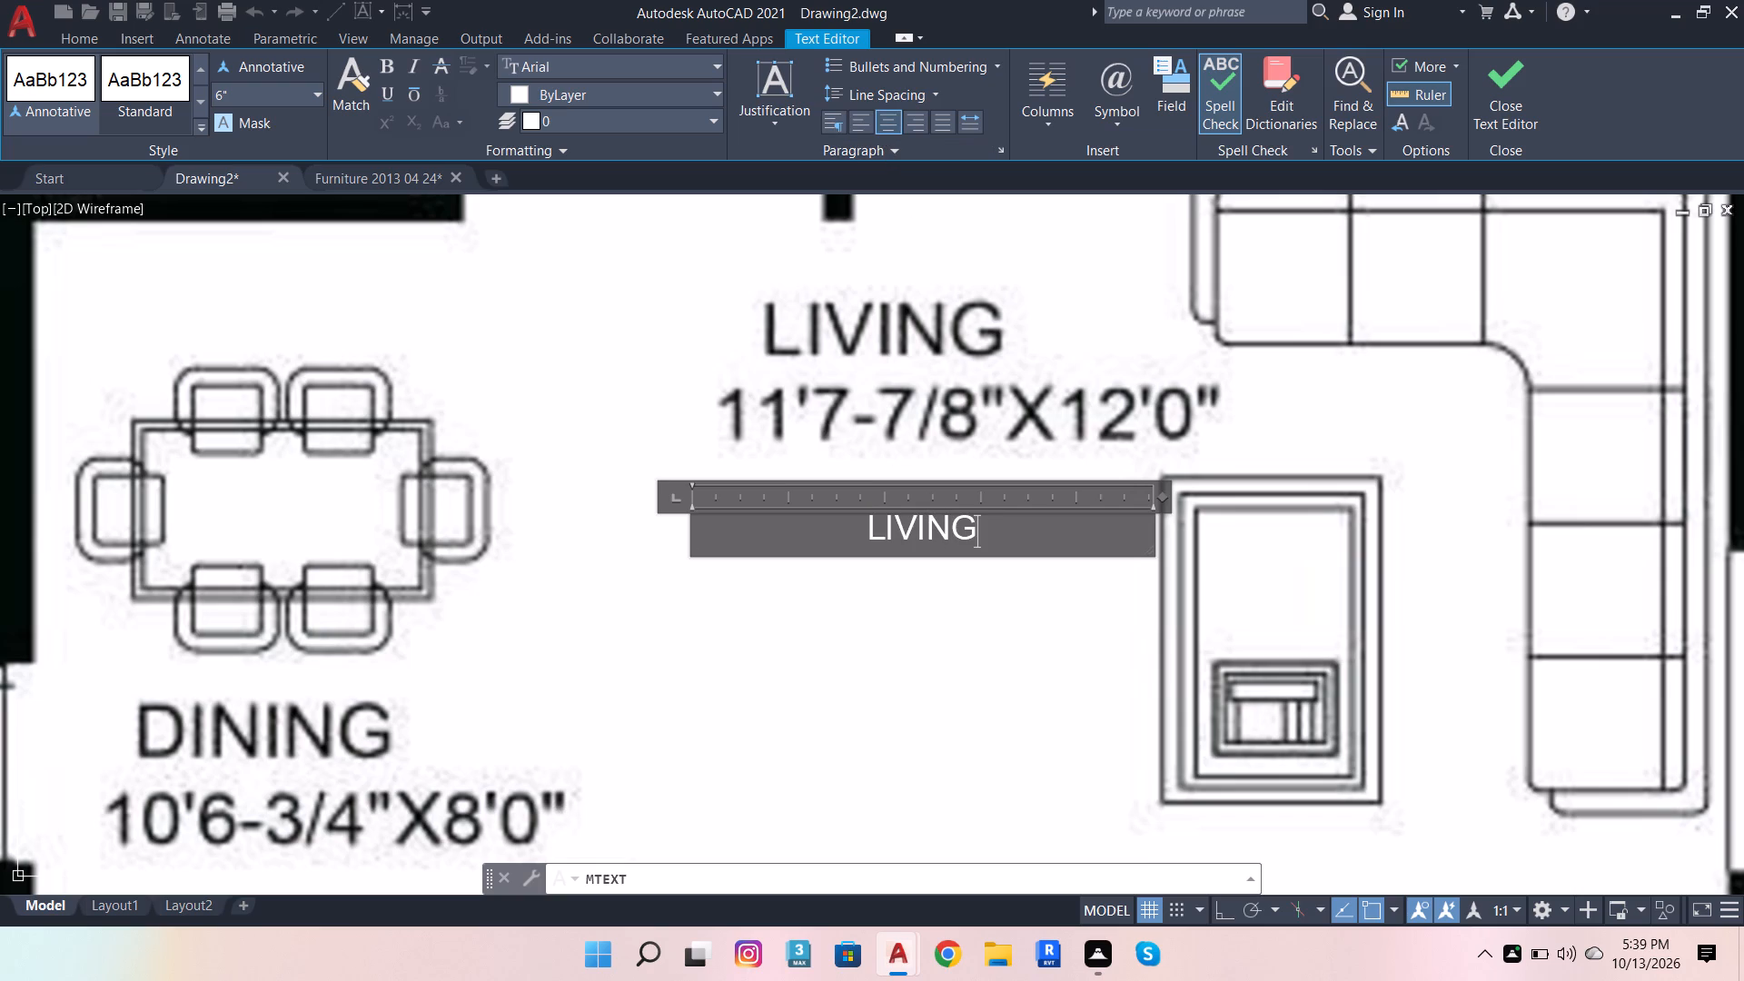
Enter the size 11'7-7/8" X 12'0" on a second line and finish the text.
key(Return)
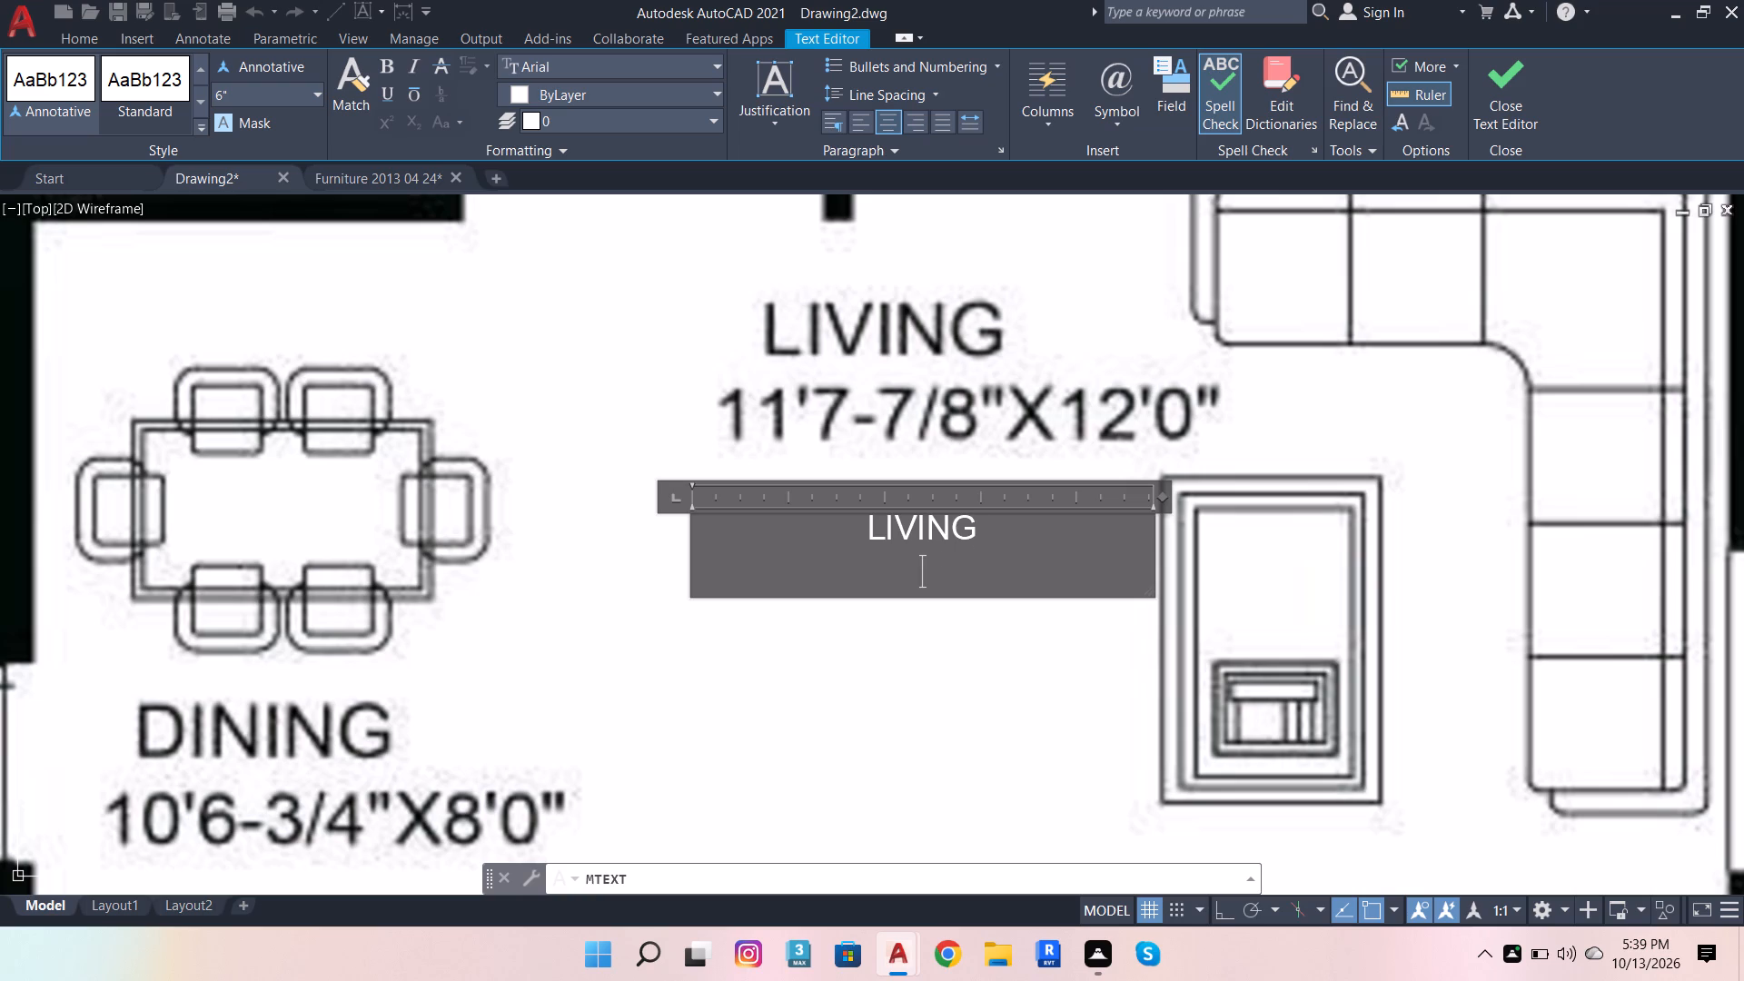
text(11')
key(7)
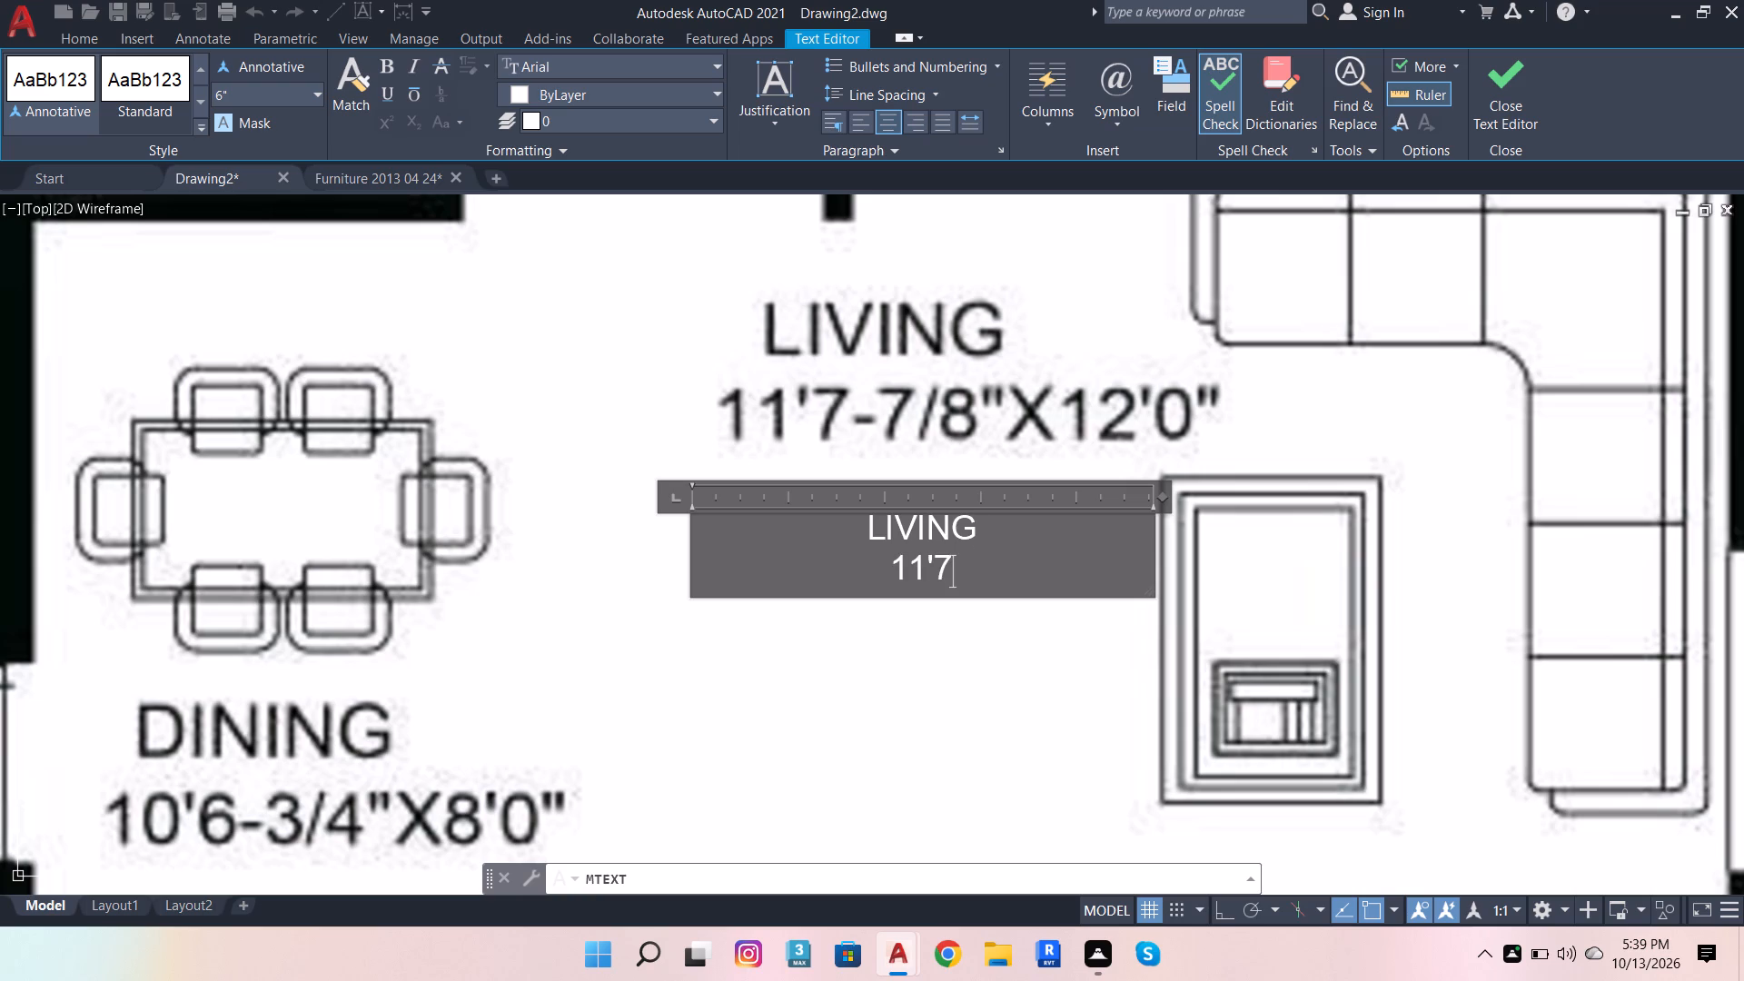
key(minus)
scroll(1055, 529, down, 1)
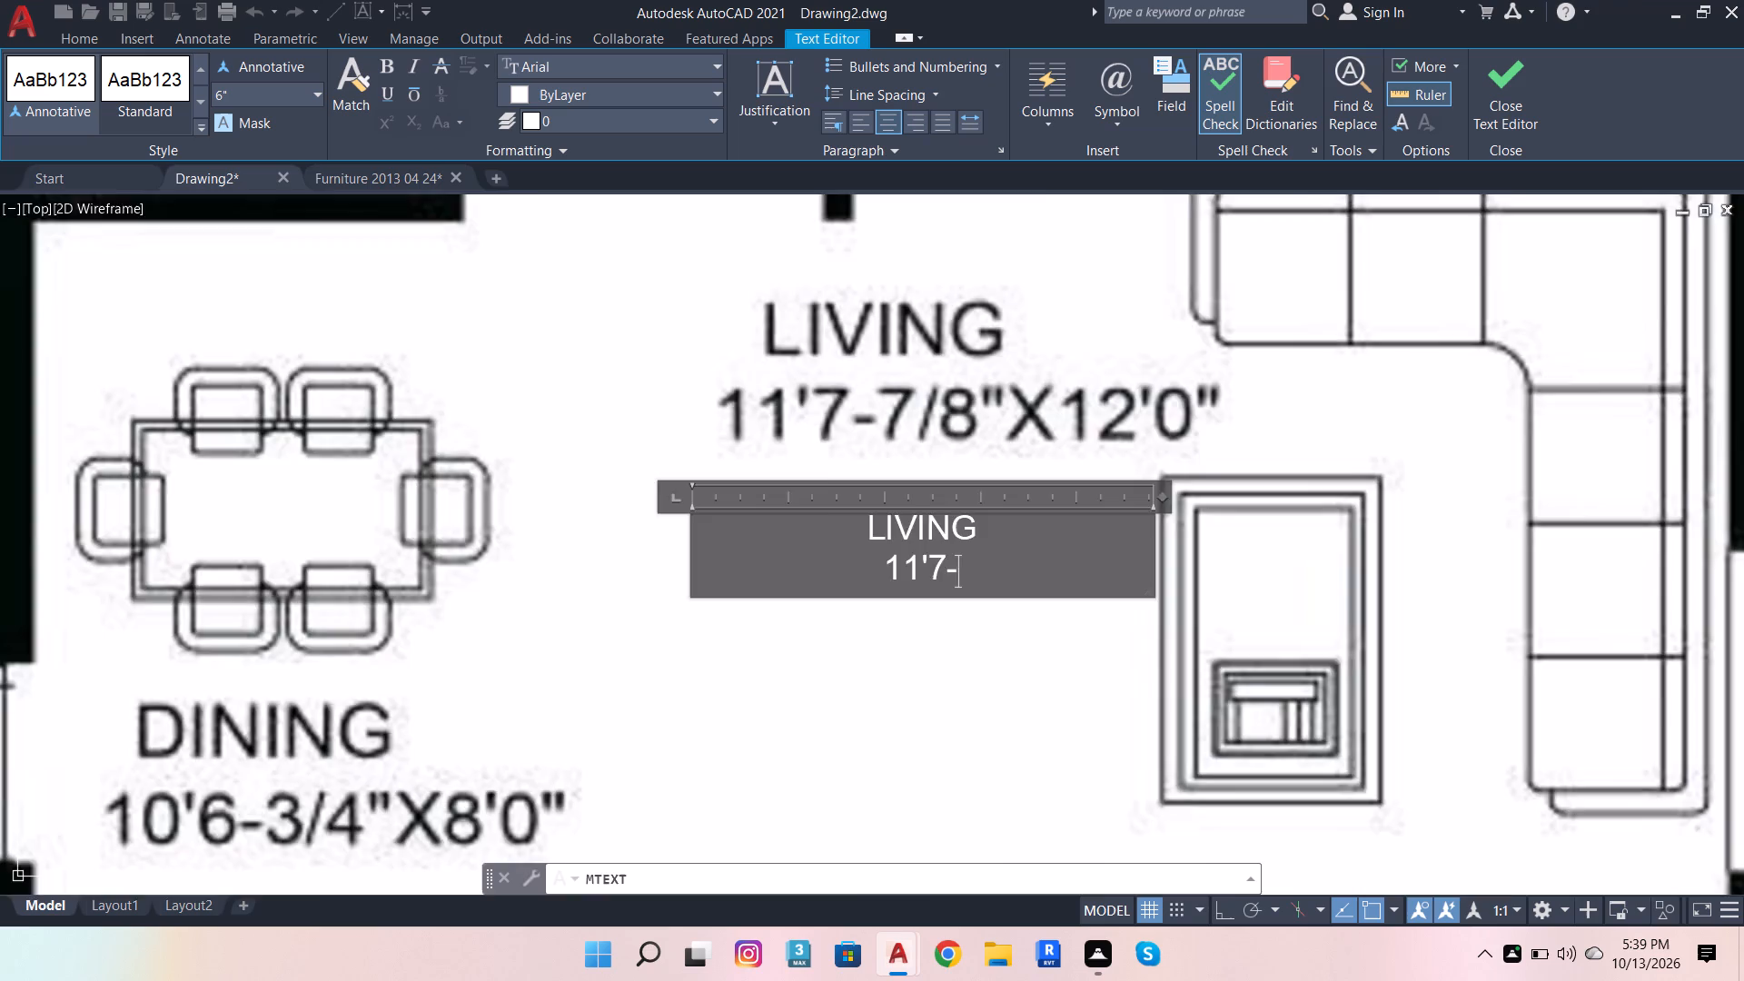
scroll(1056, 529, down, 2)
scroll(1028, 559, up, 3)
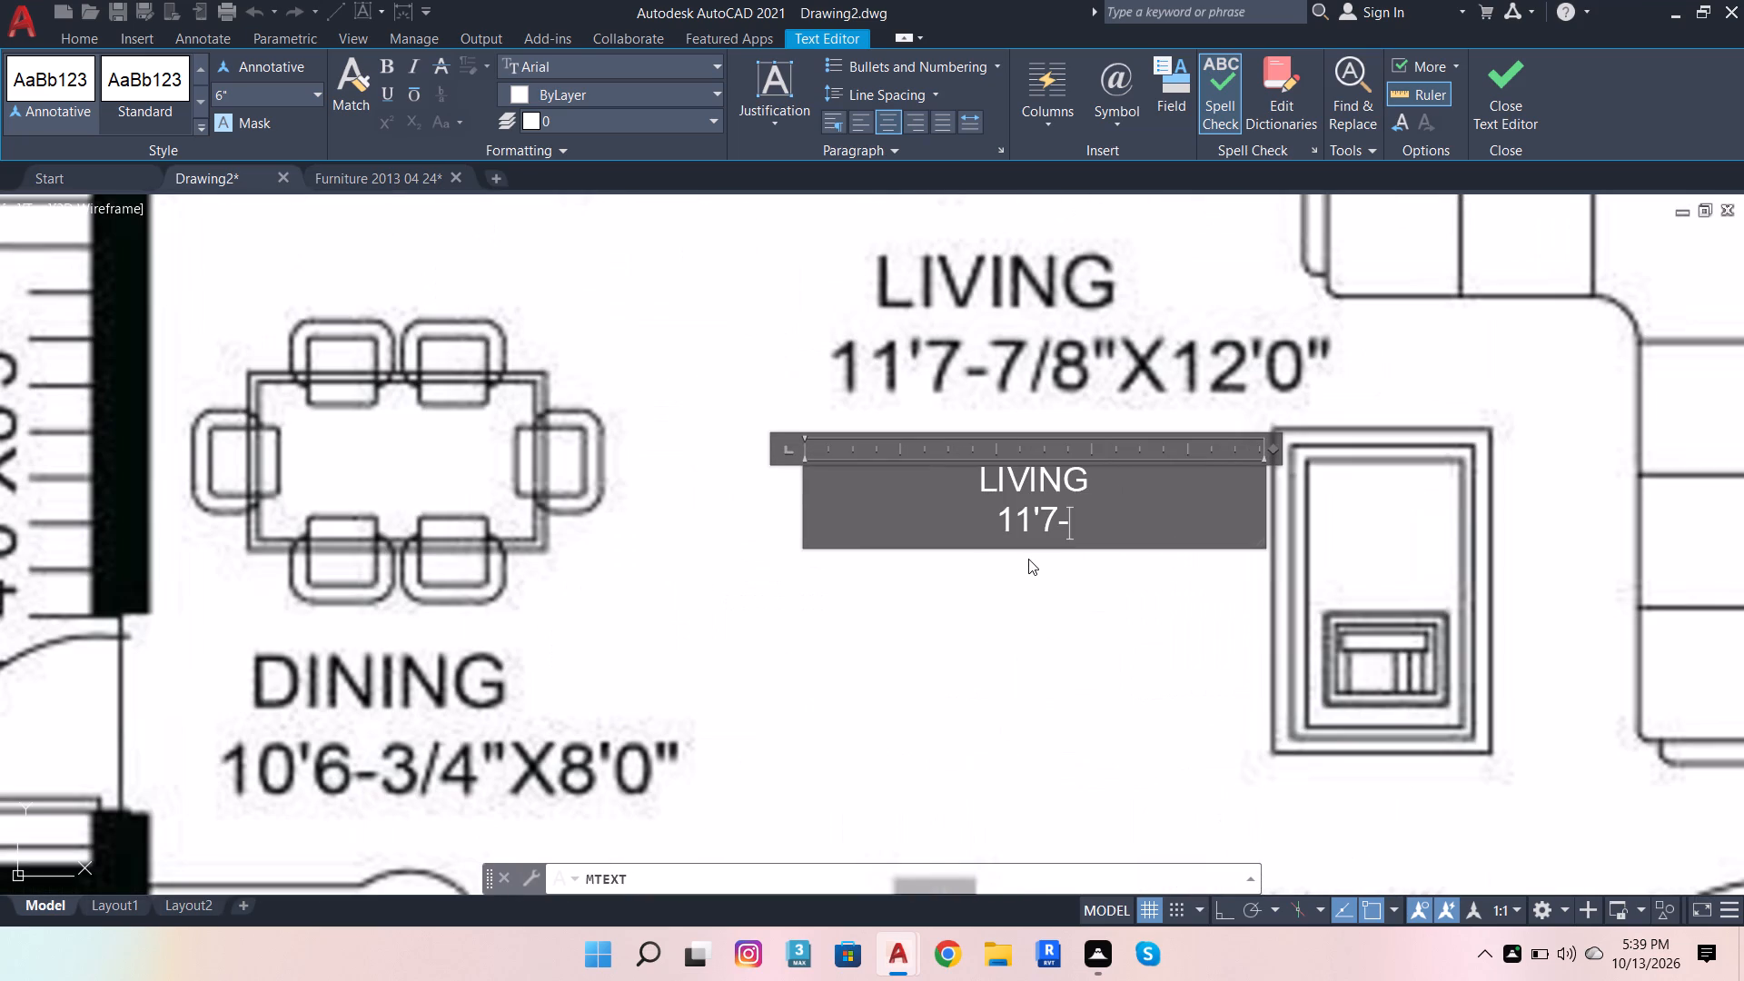
key(7)
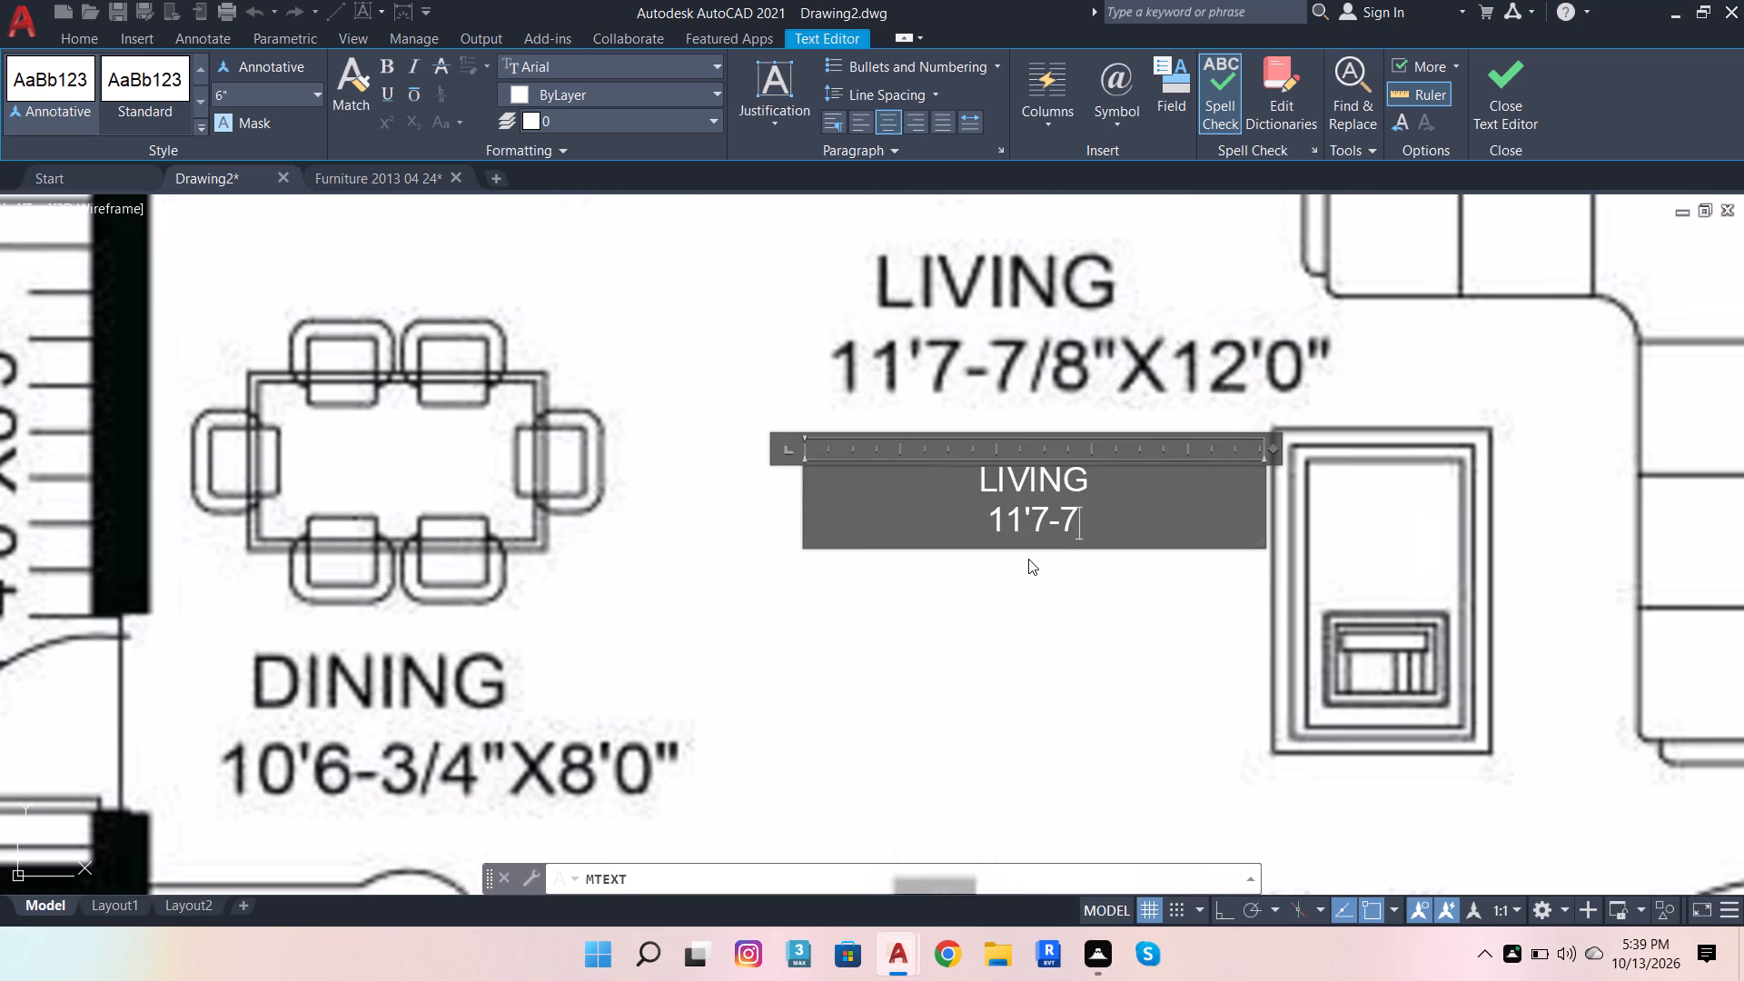
key(slash)
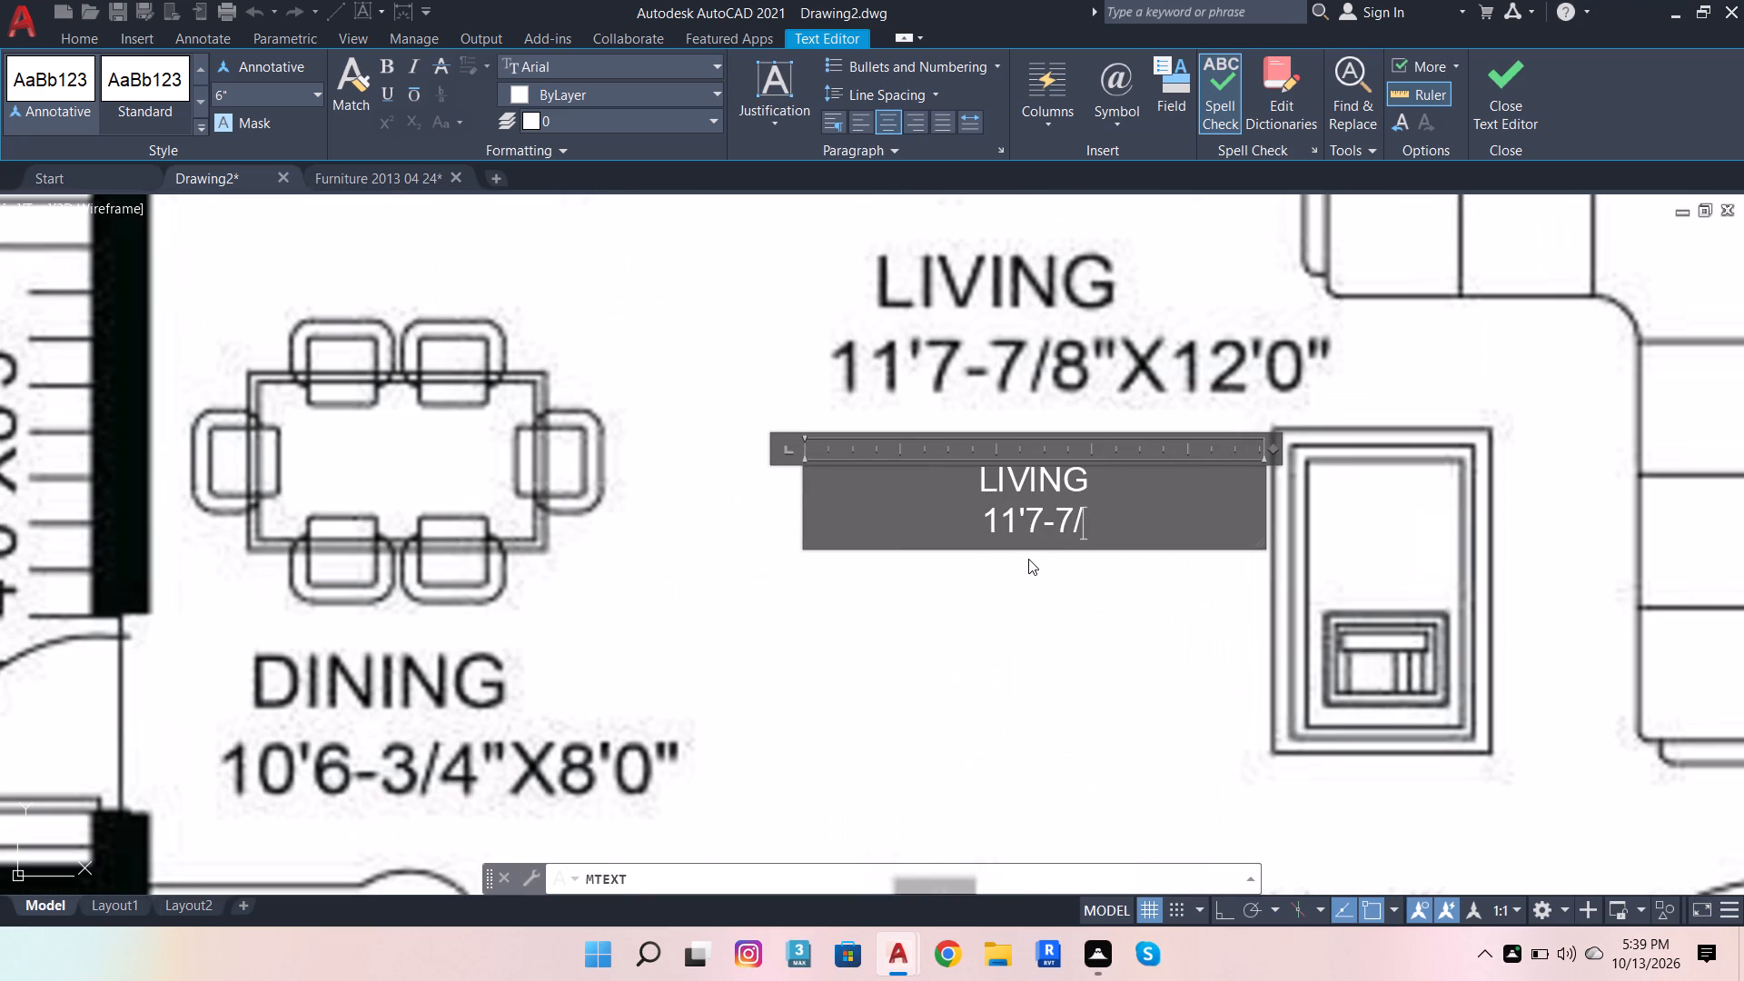
key(8)
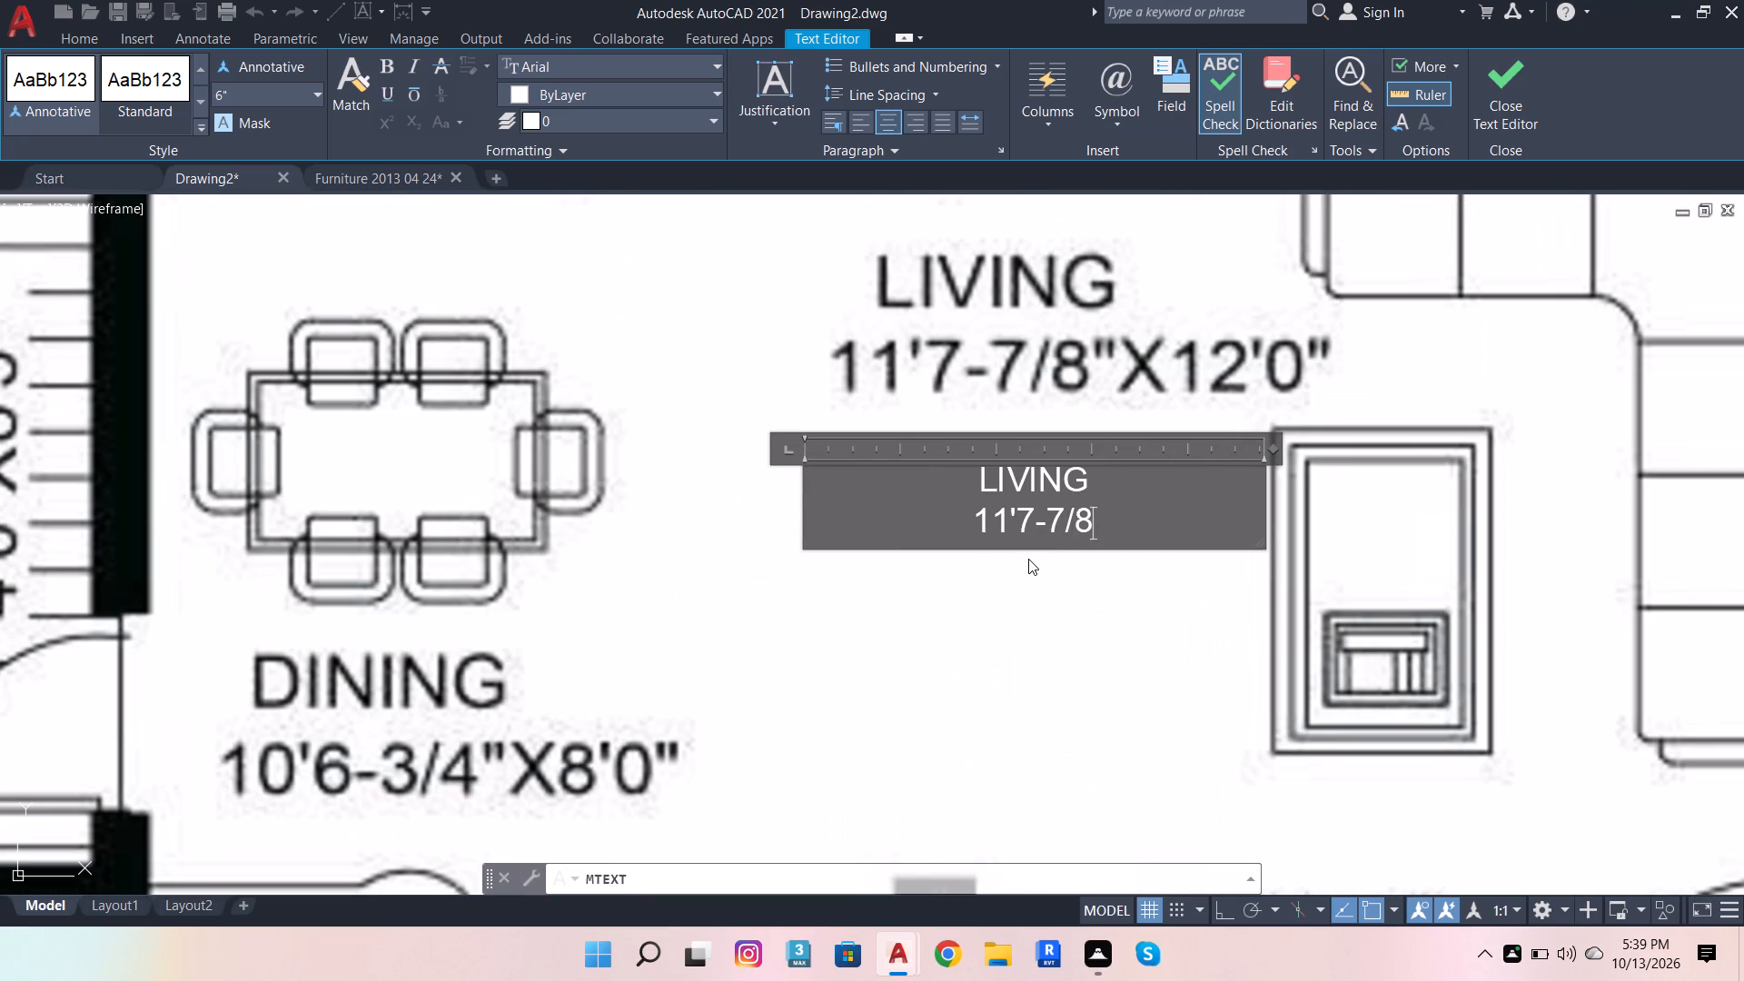
key(shift+quotedbl)
key(space)
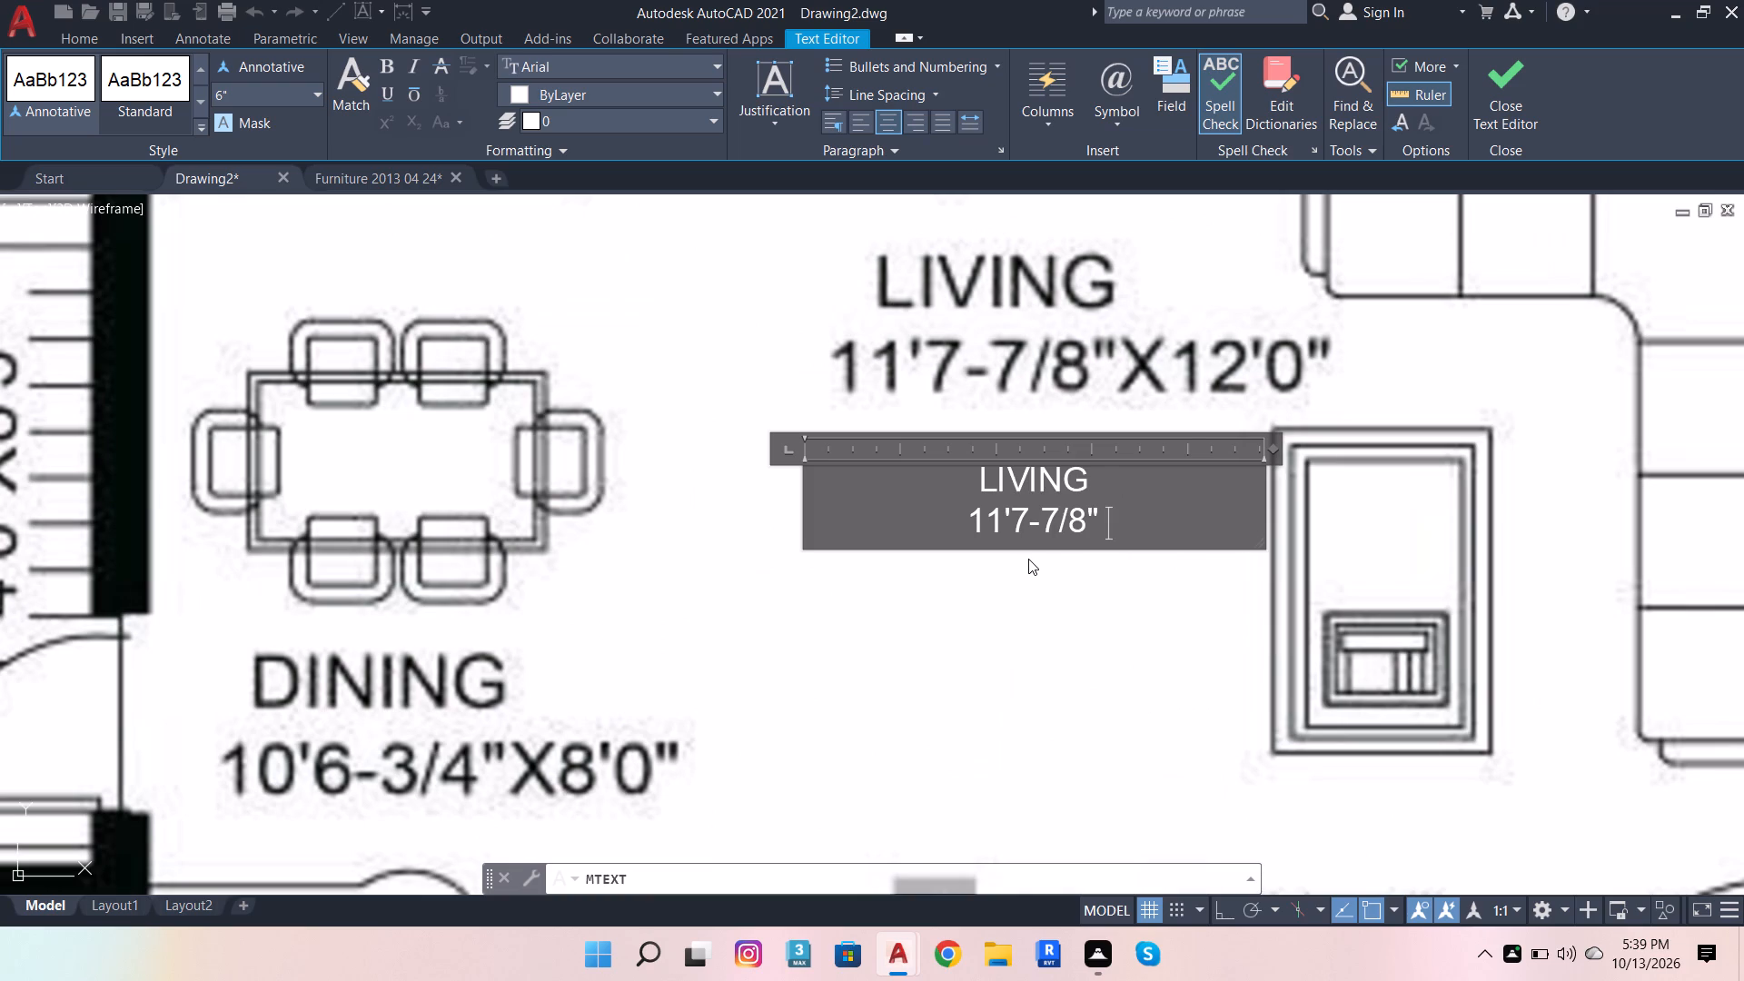
text(X)
key(space)
text(12'0)
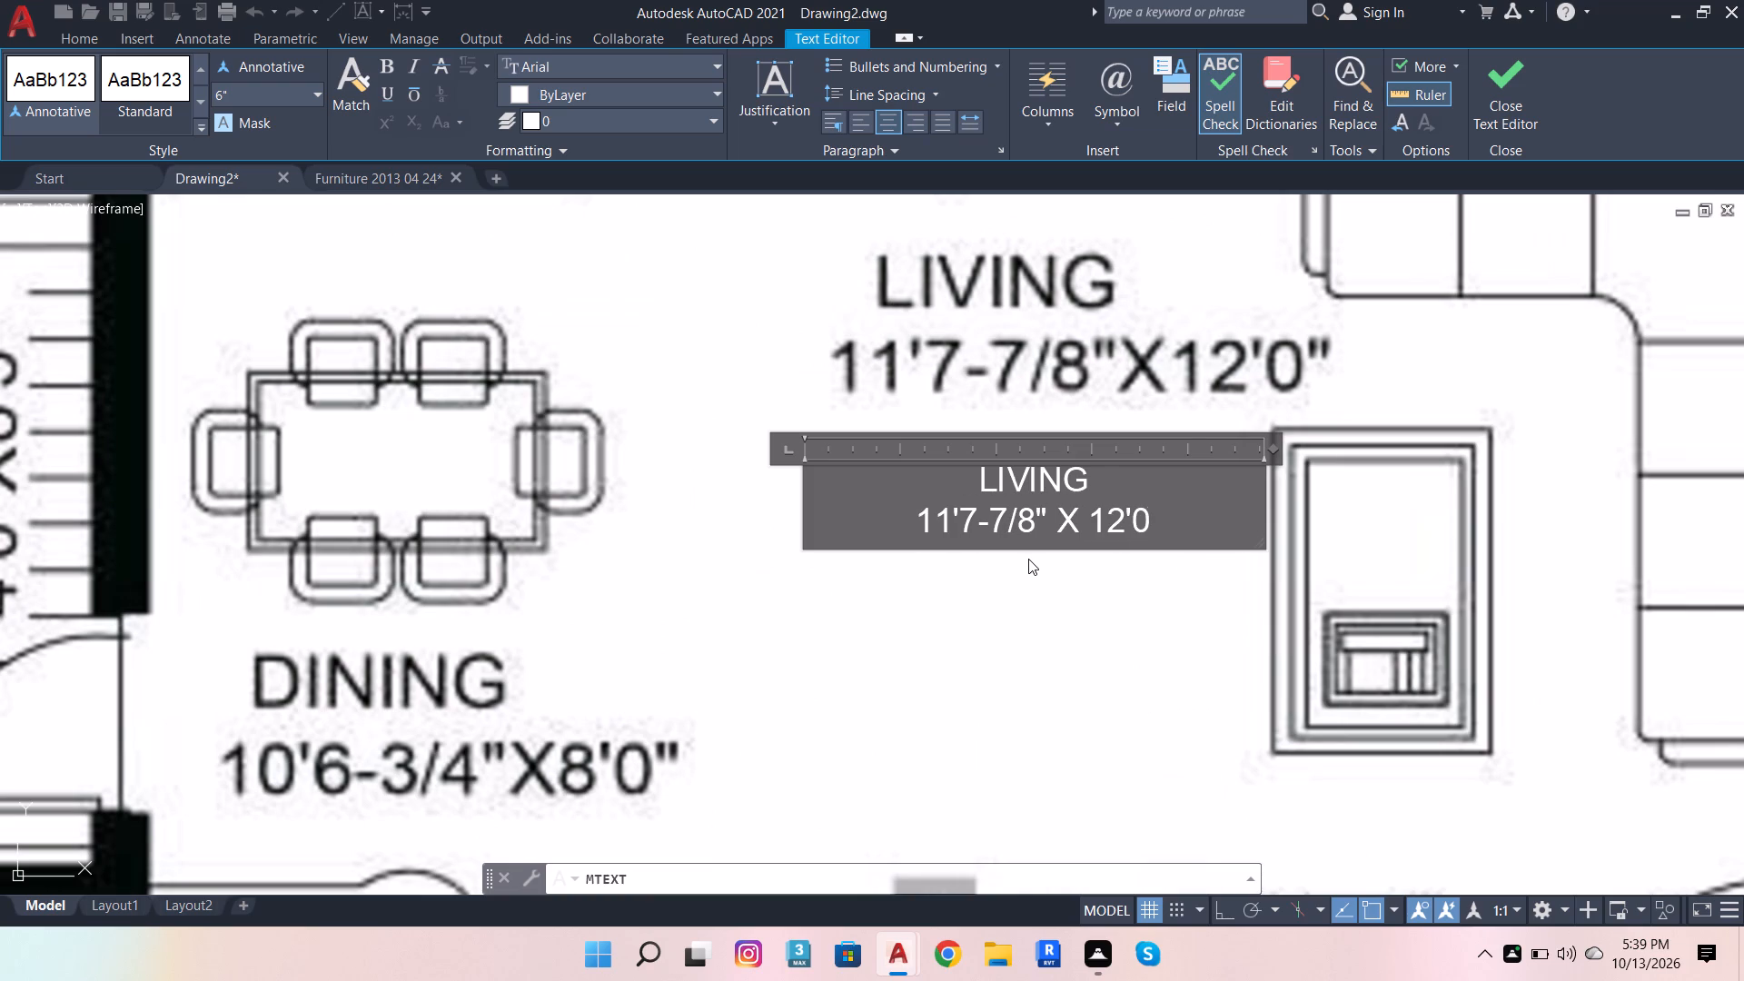
key(shift+quotedbl)
click(1120, 555)
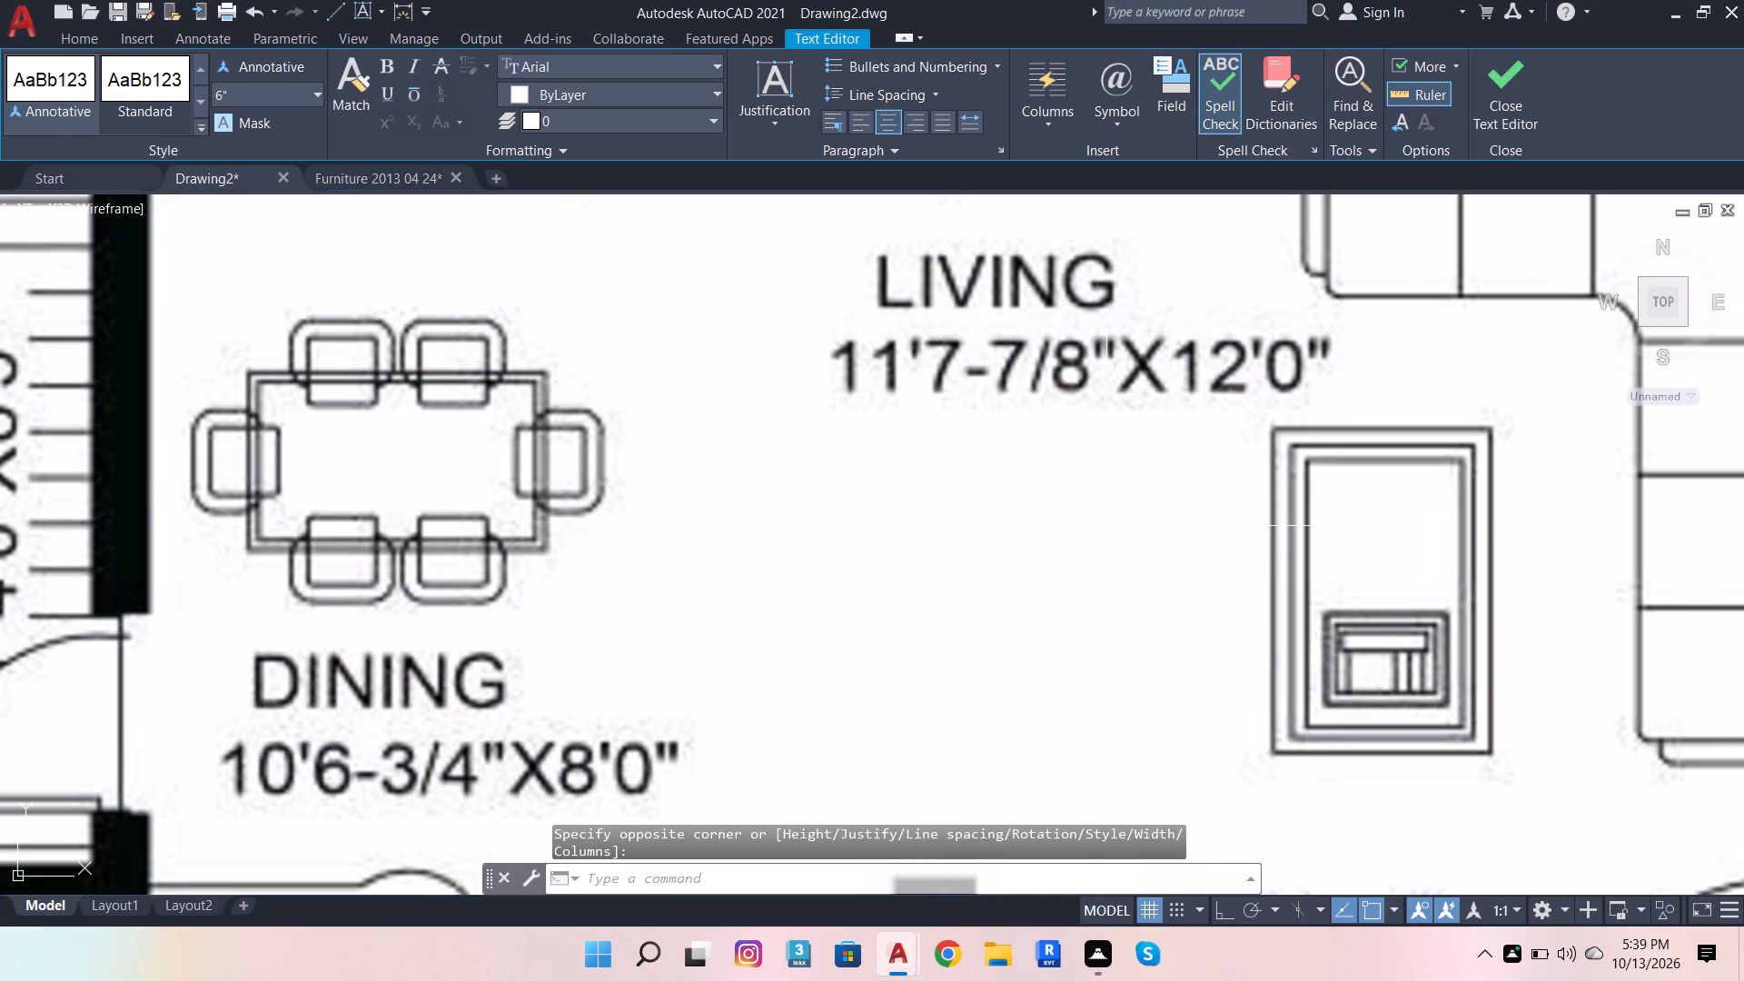
Move the LIVING label from the reference image into the drawn plan's living room, between the dining table and the sofas.
click(1073, 486)
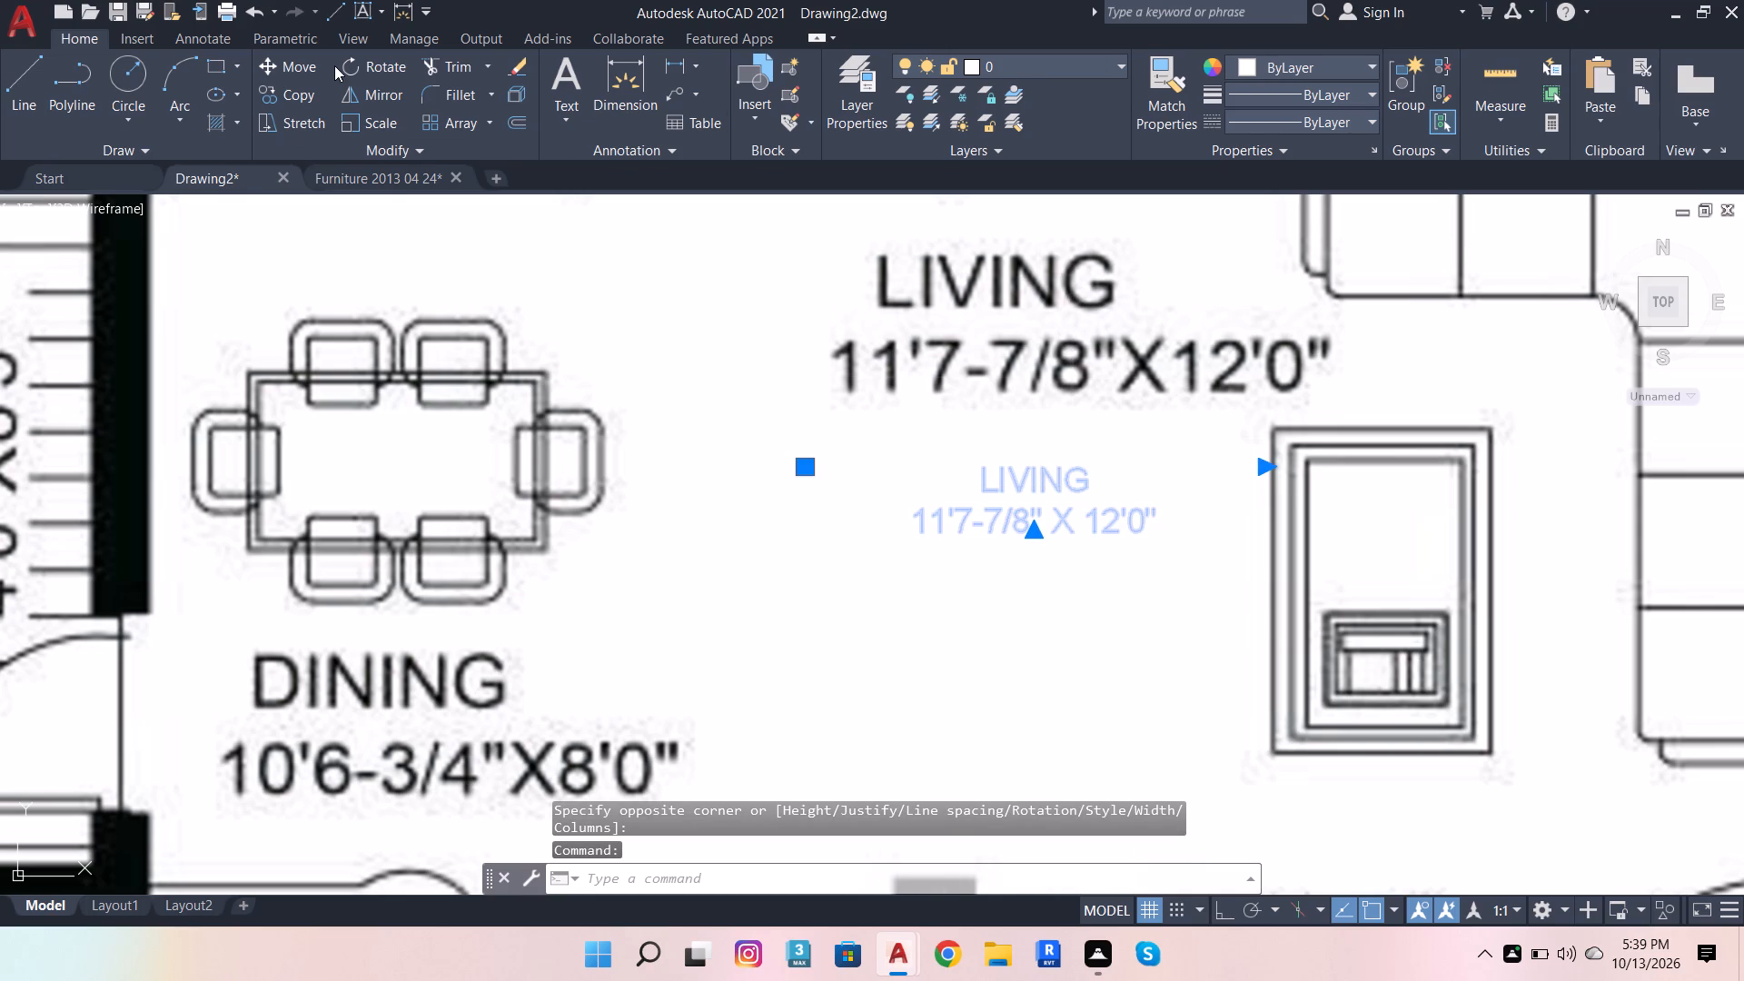
click(297, 70)
click(976, 513)
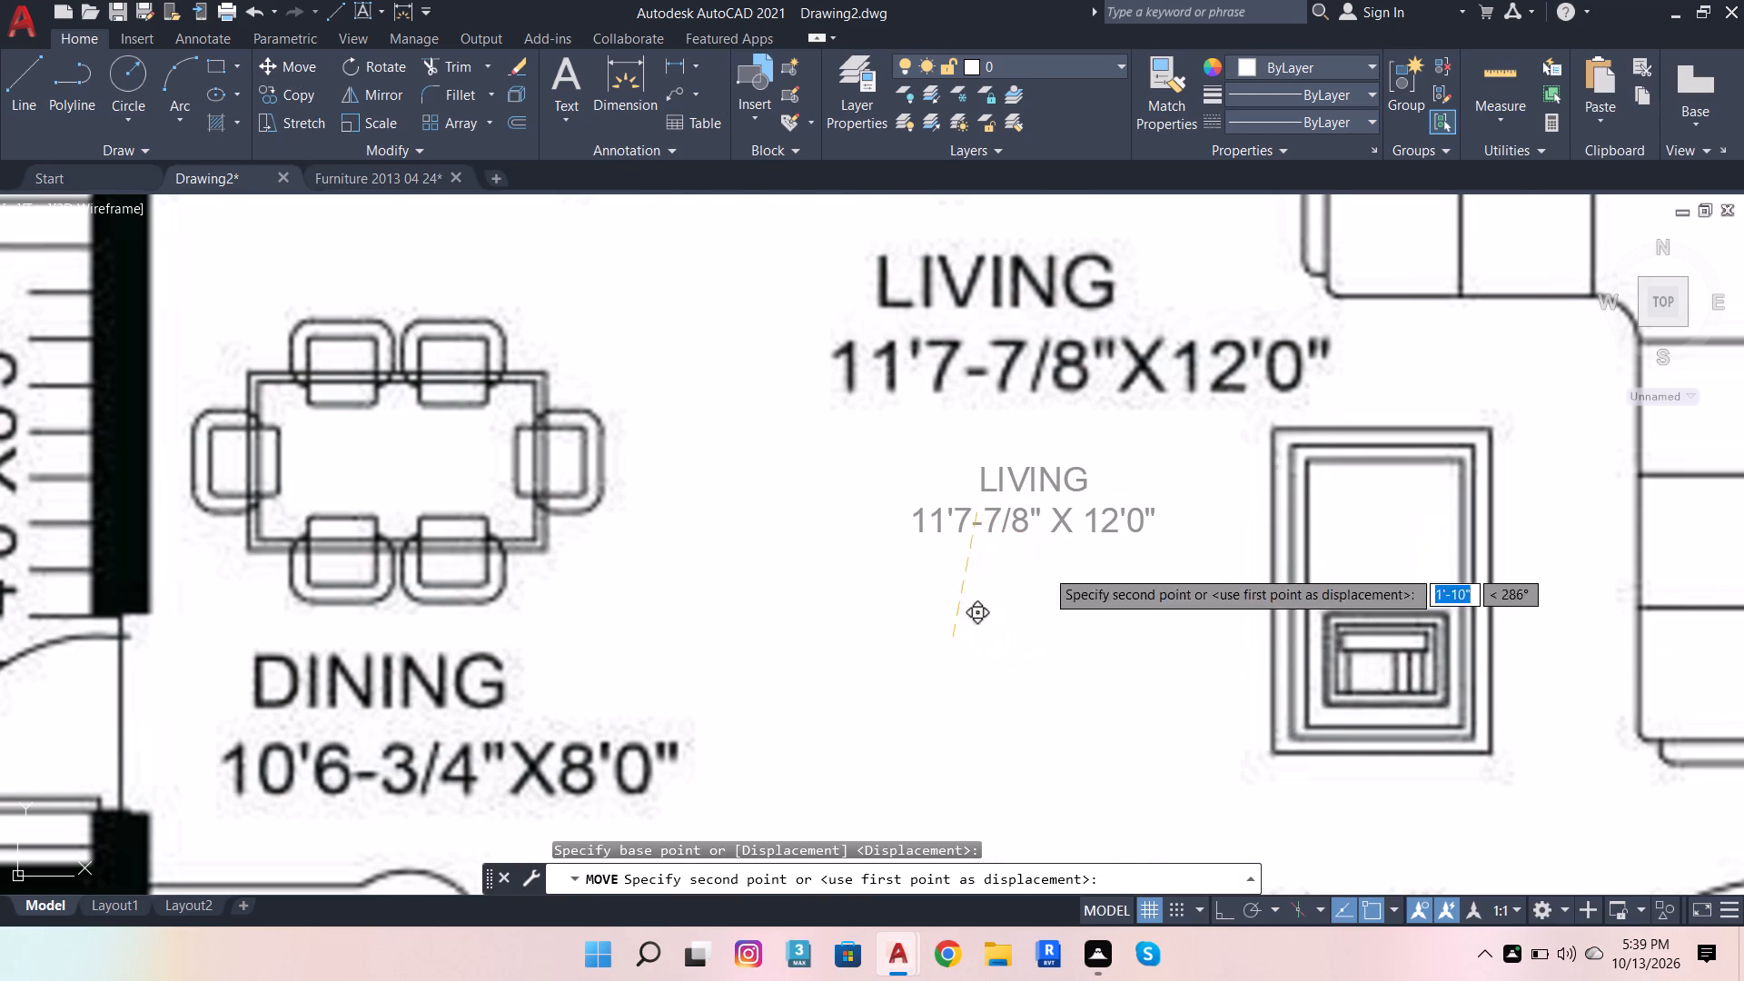
scroll(1123, 535, down, 4)
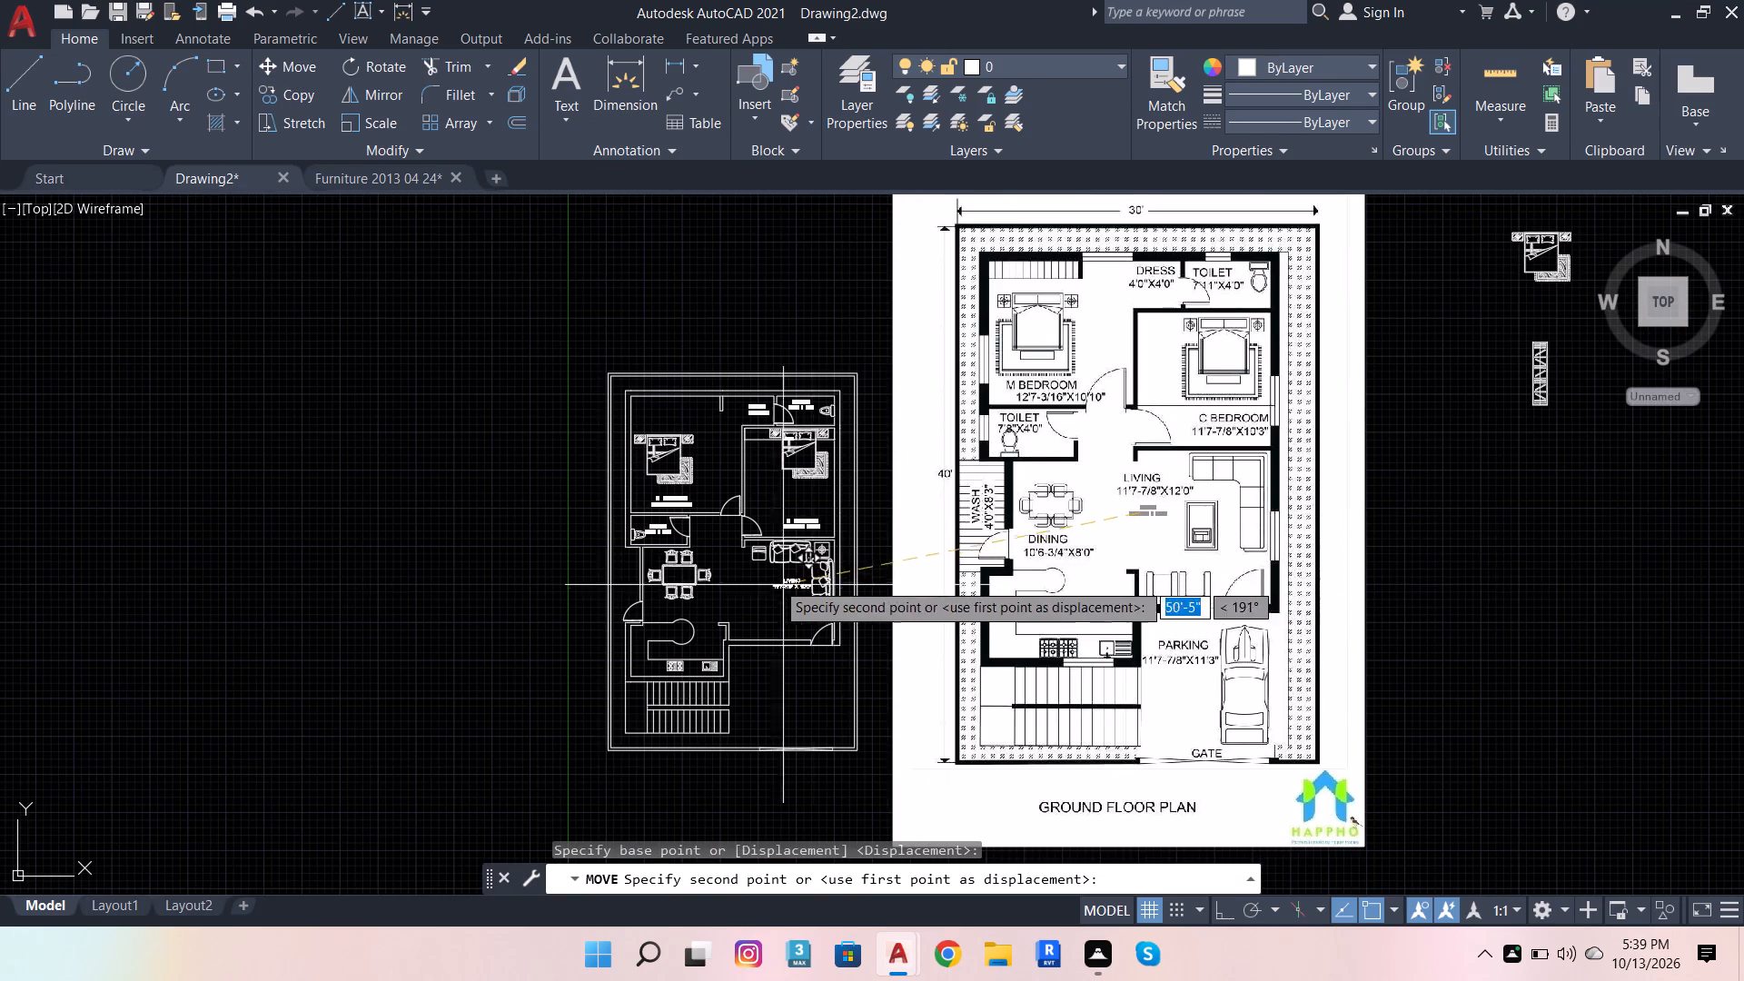
scroll(736, 581, up, 4)
click(777, 571)
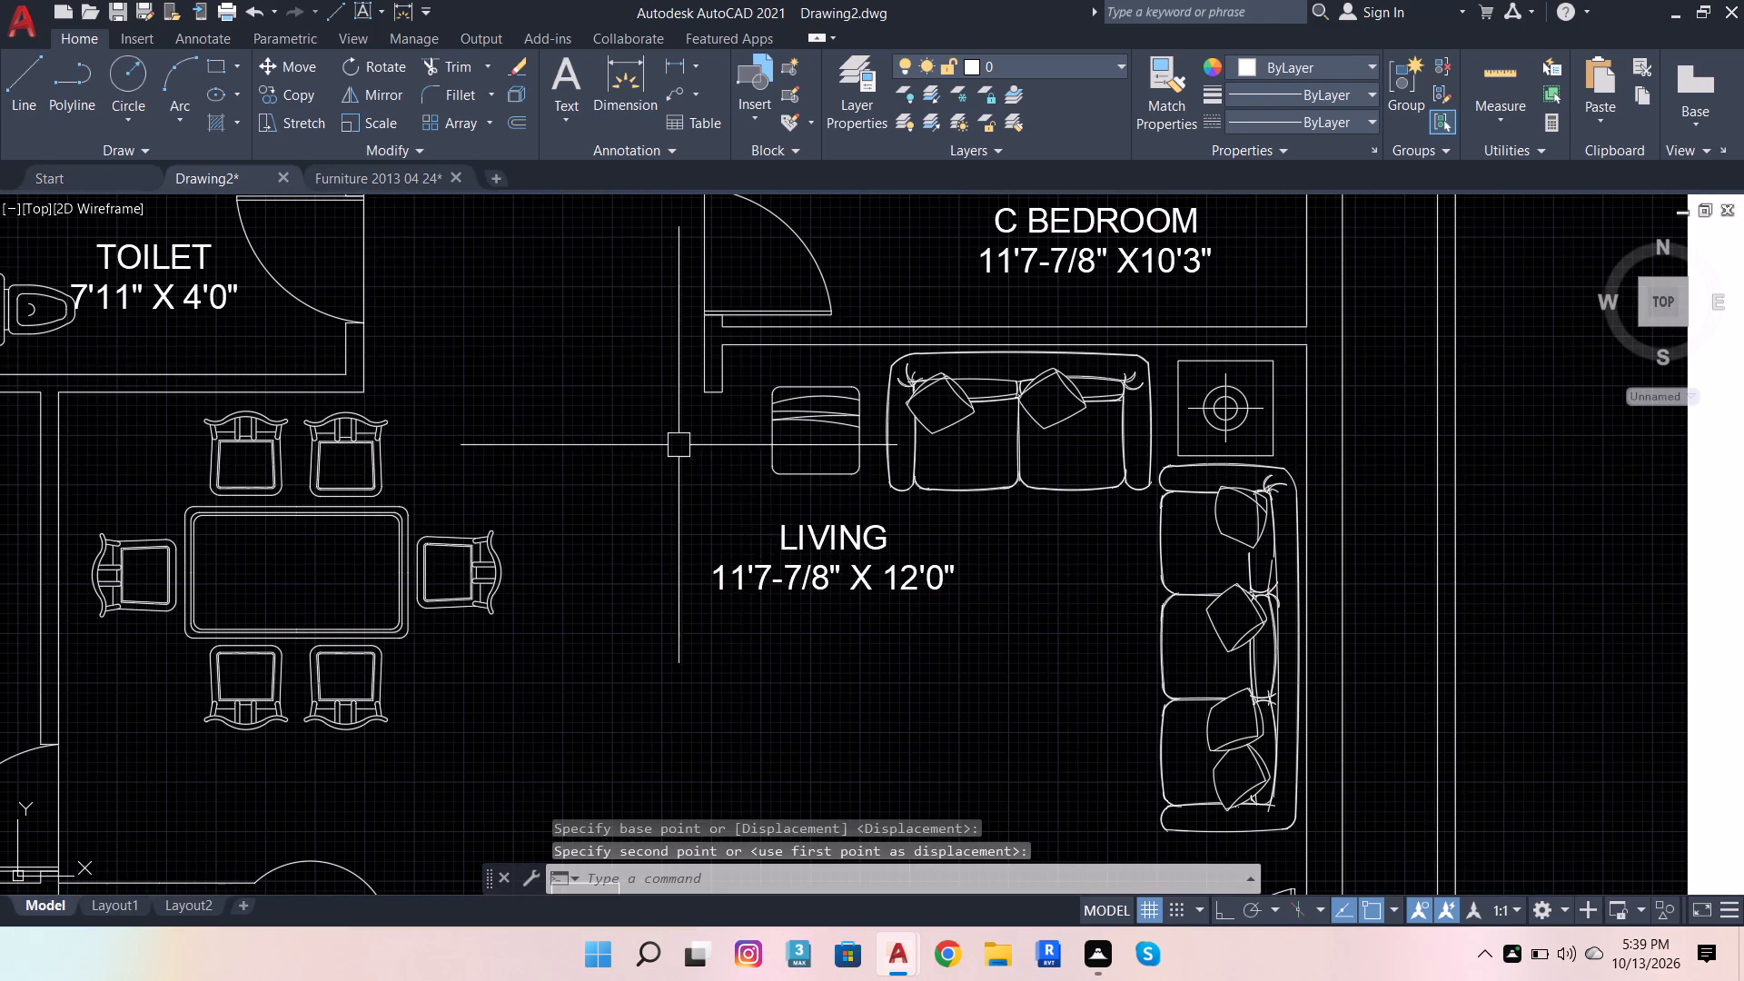
Start a new multiline text for the dining area label in the reference image.
scroll(676, 483, down, 2)
scroll(1181, 550, down, 2)
scroll(1633, 471, up, 2)
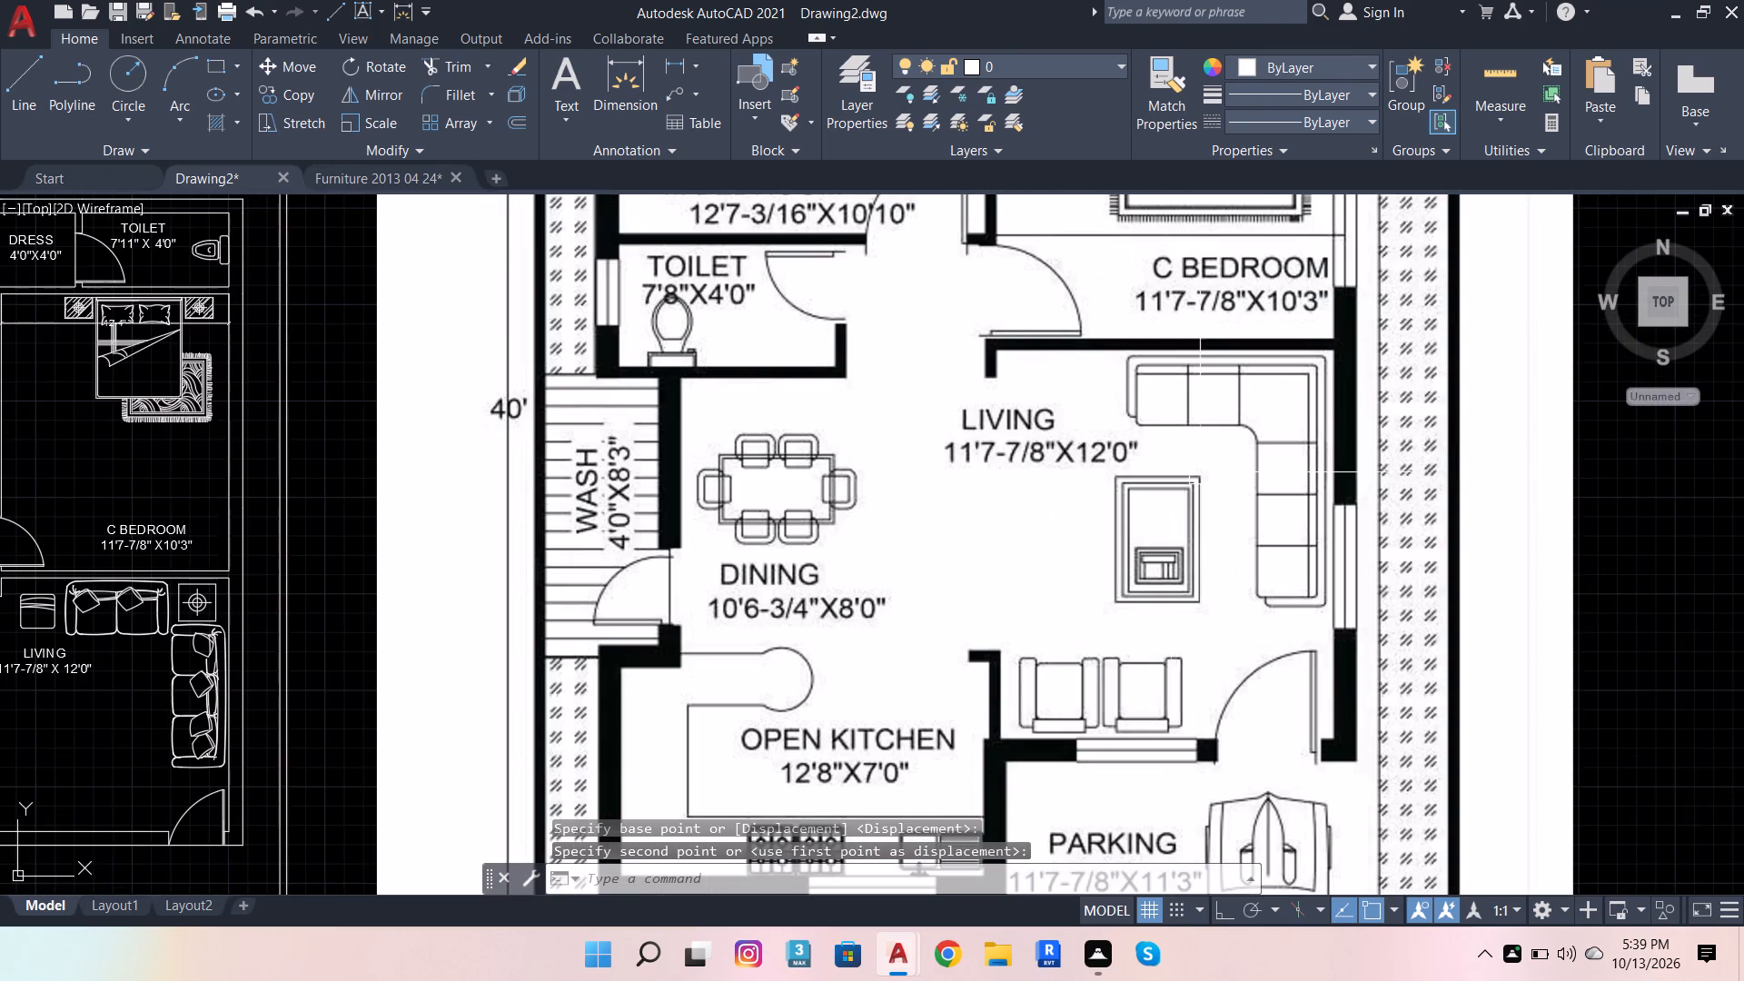
scroll(940, 464, up, 1)
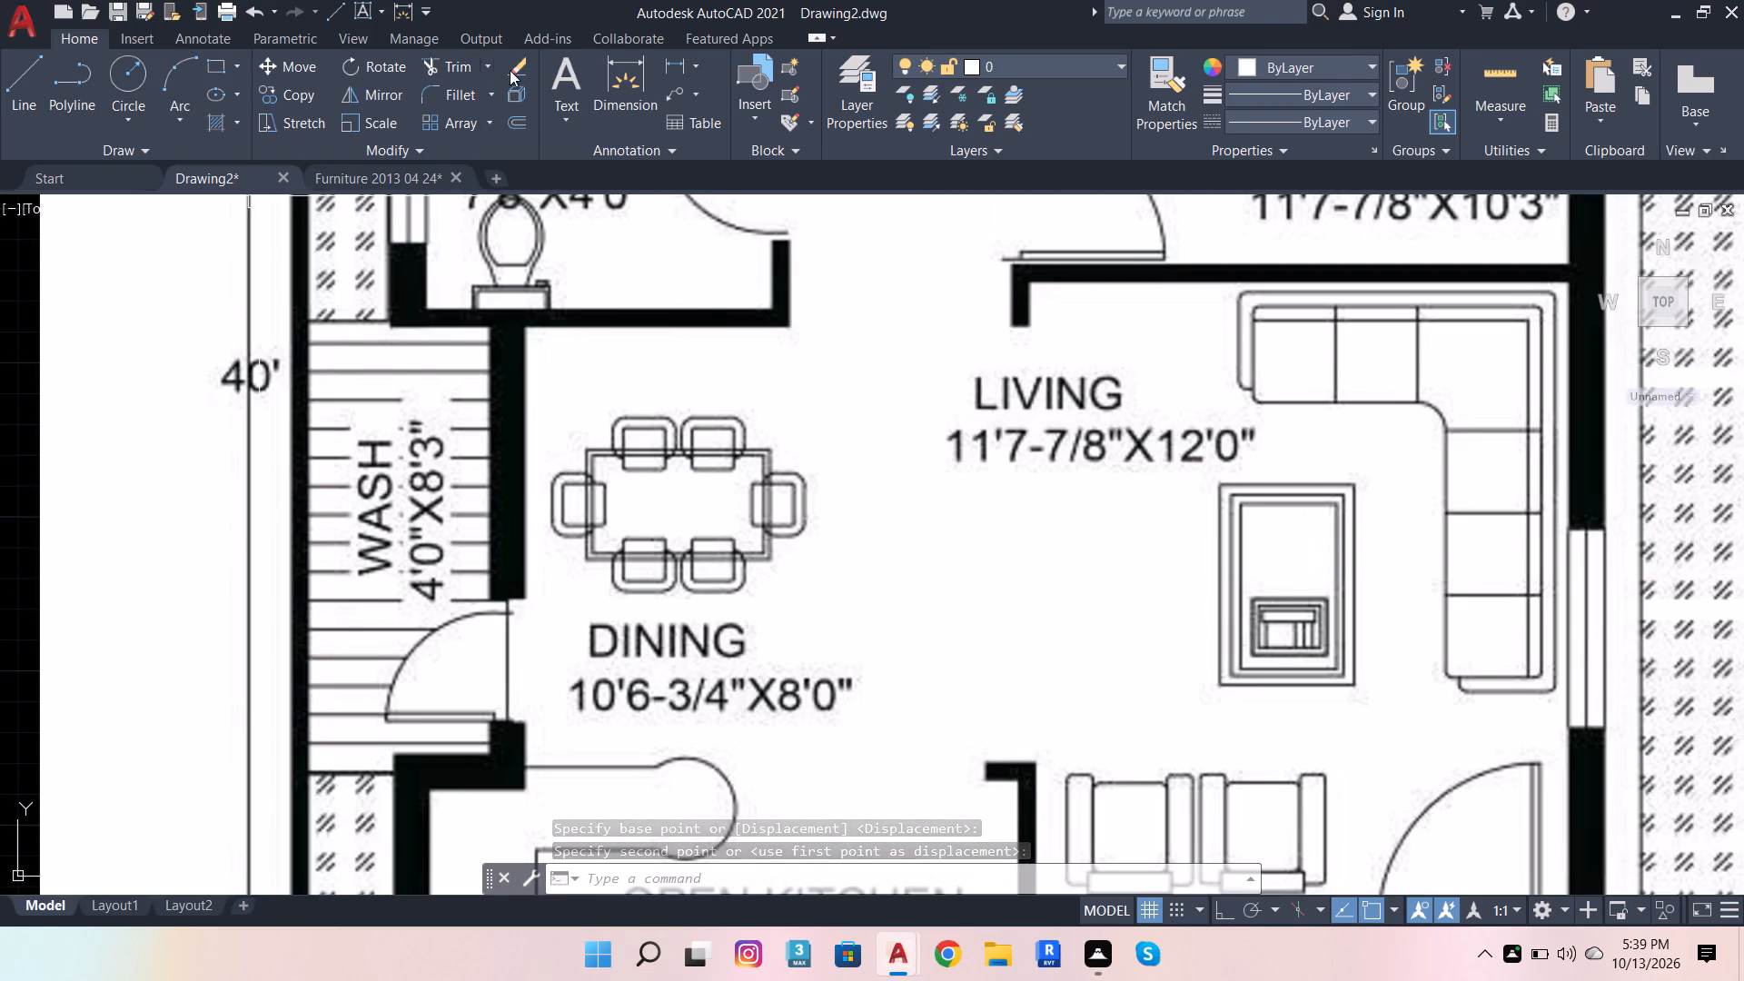
click(560, 75)
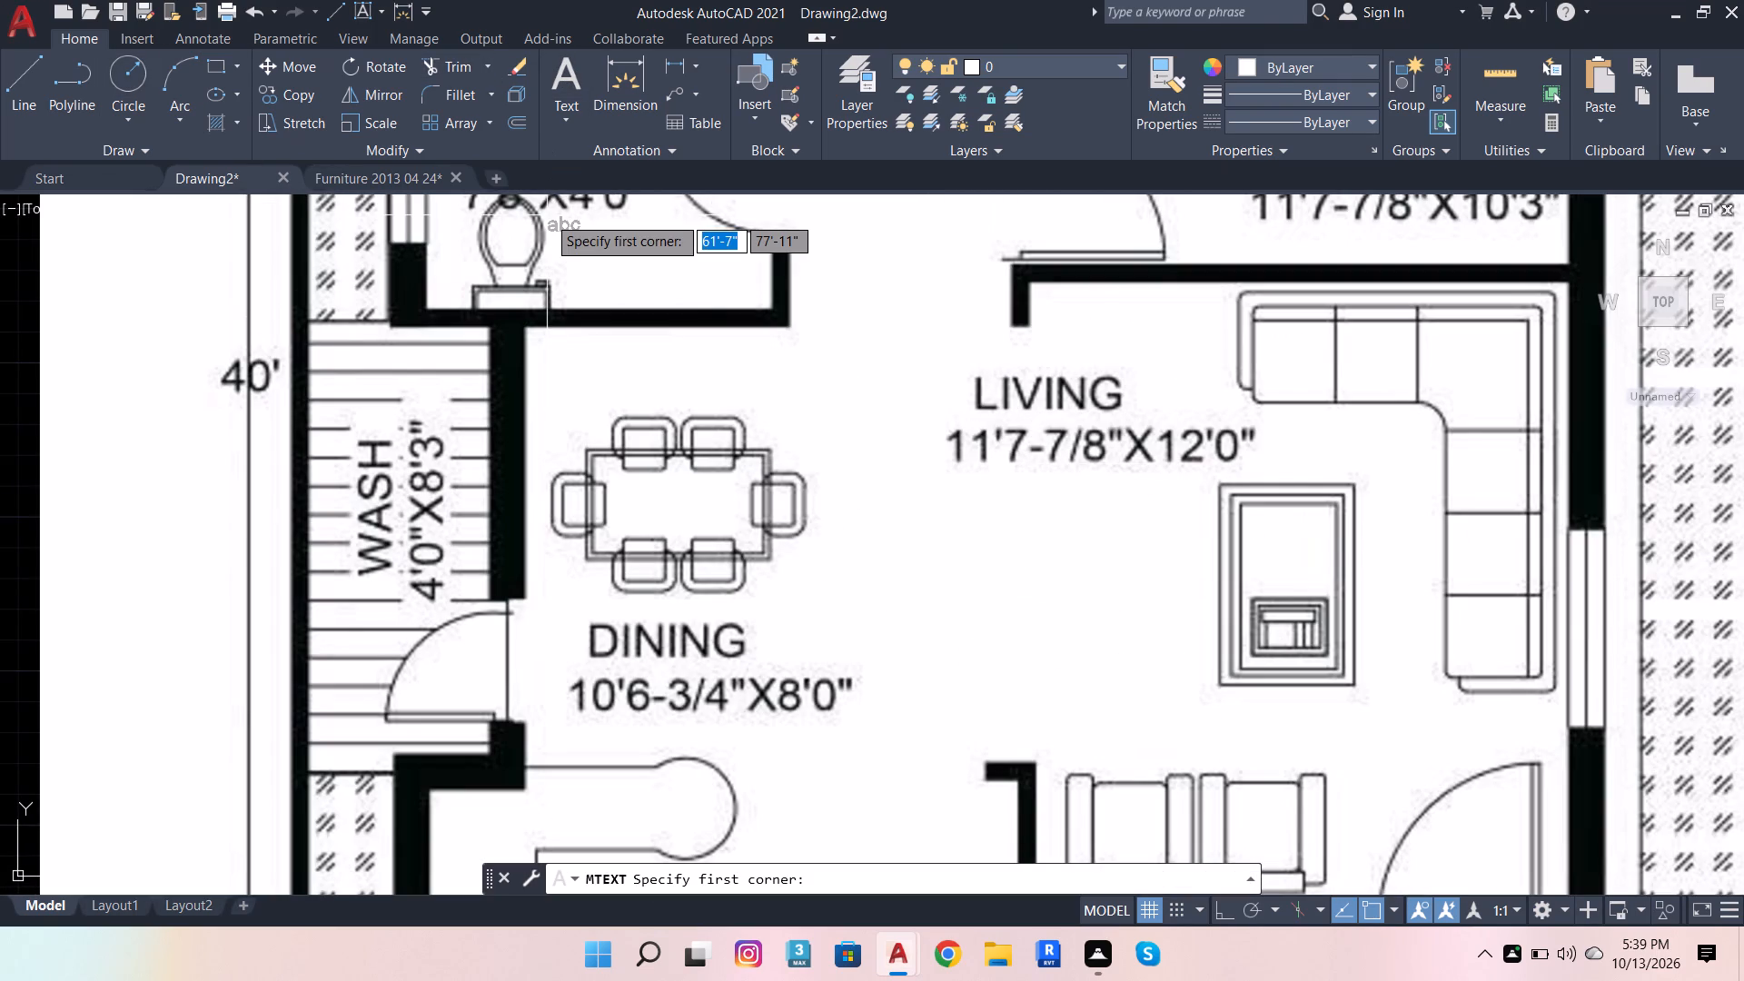
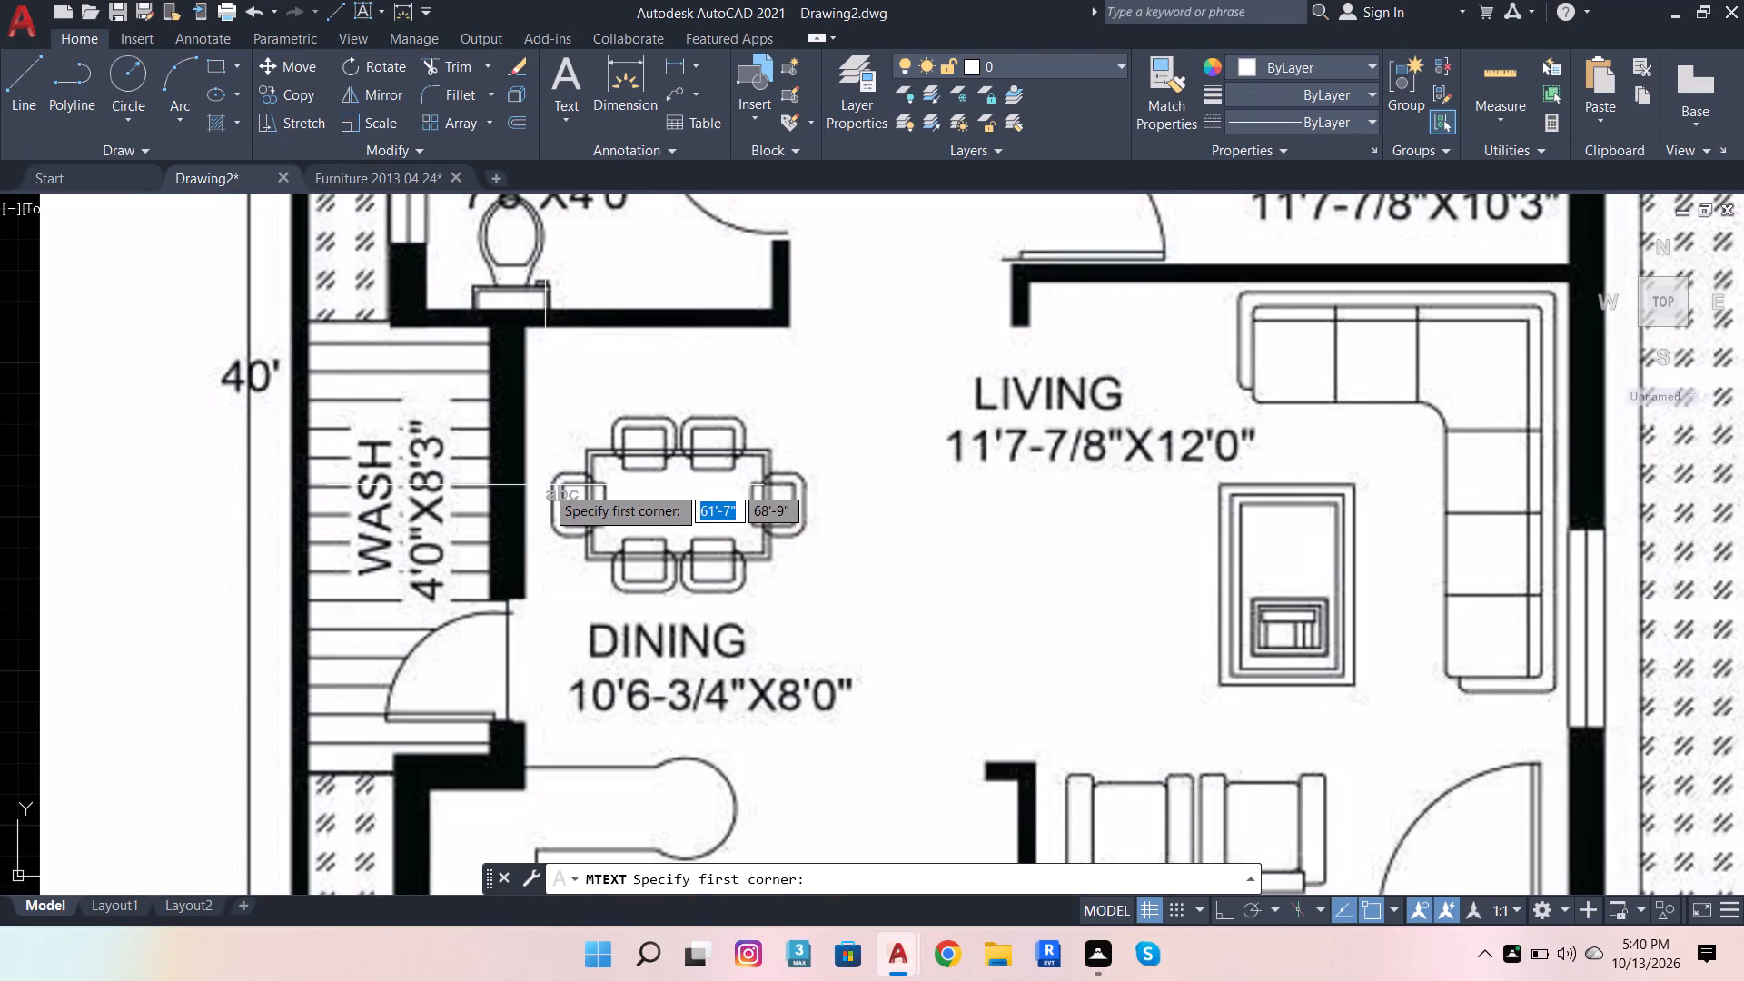
Place a centre-justified multiline text box over the reference plan's dining table and enter DINING as its first line.
click(579, 505)
click(951, 551)
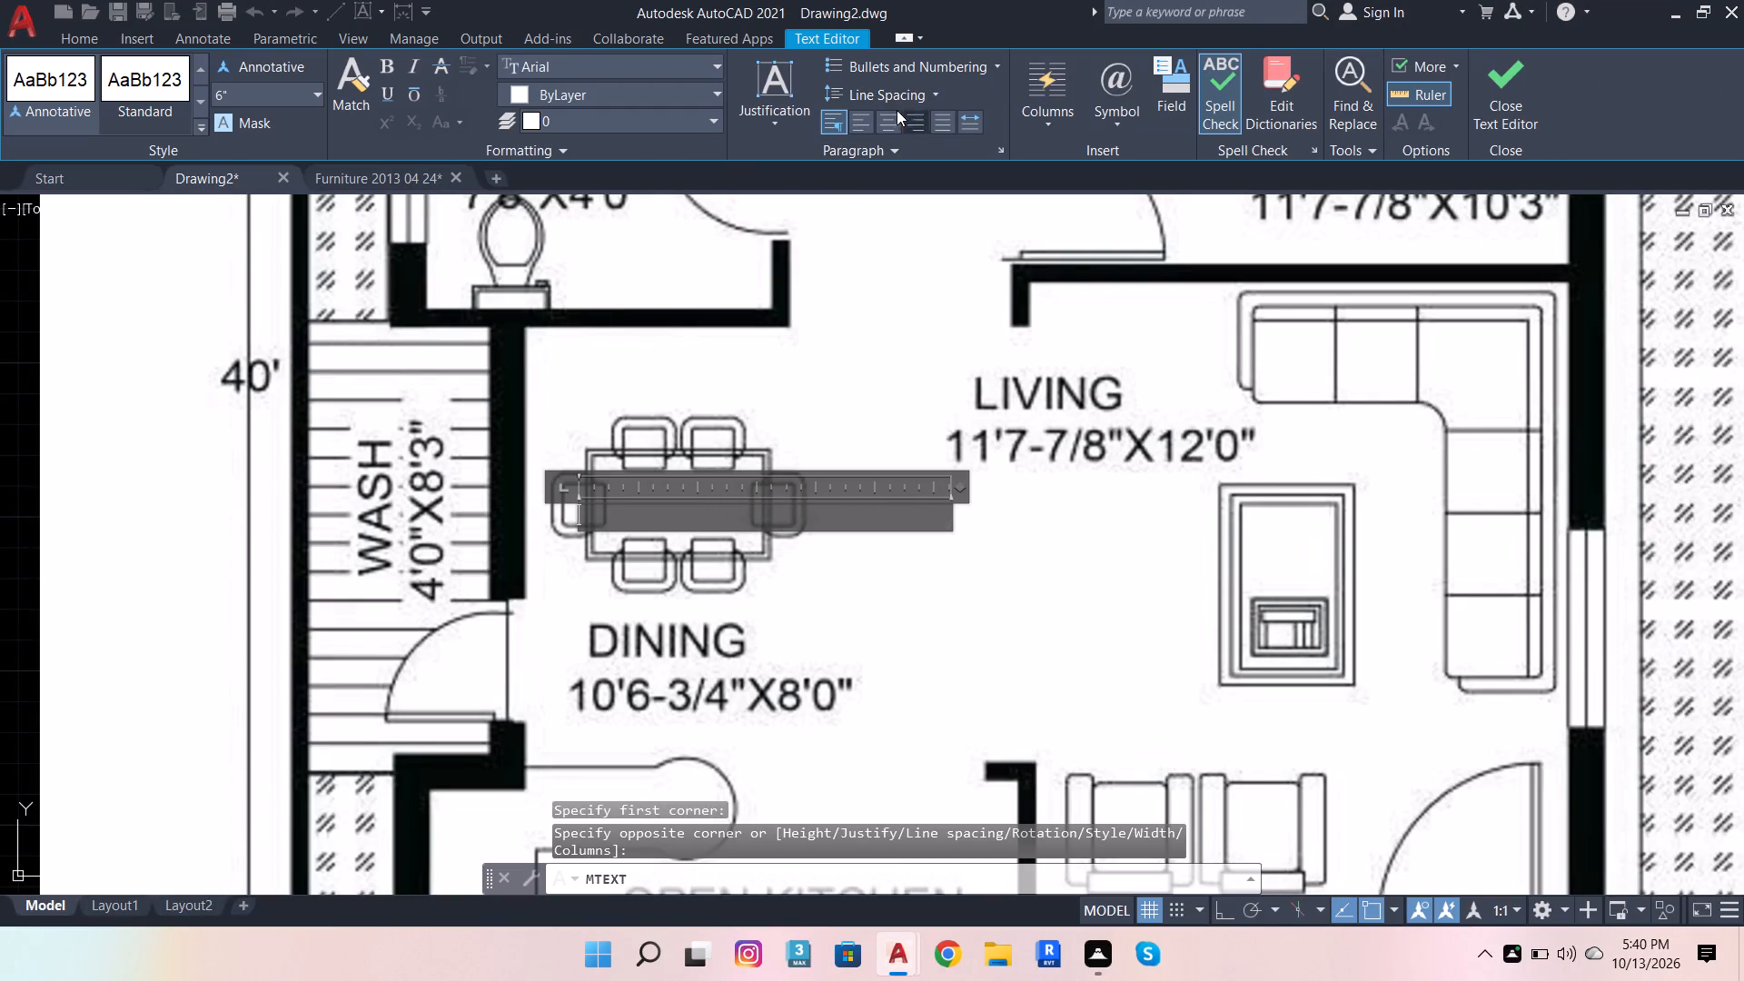
click(895, 110)
click(776, 504)
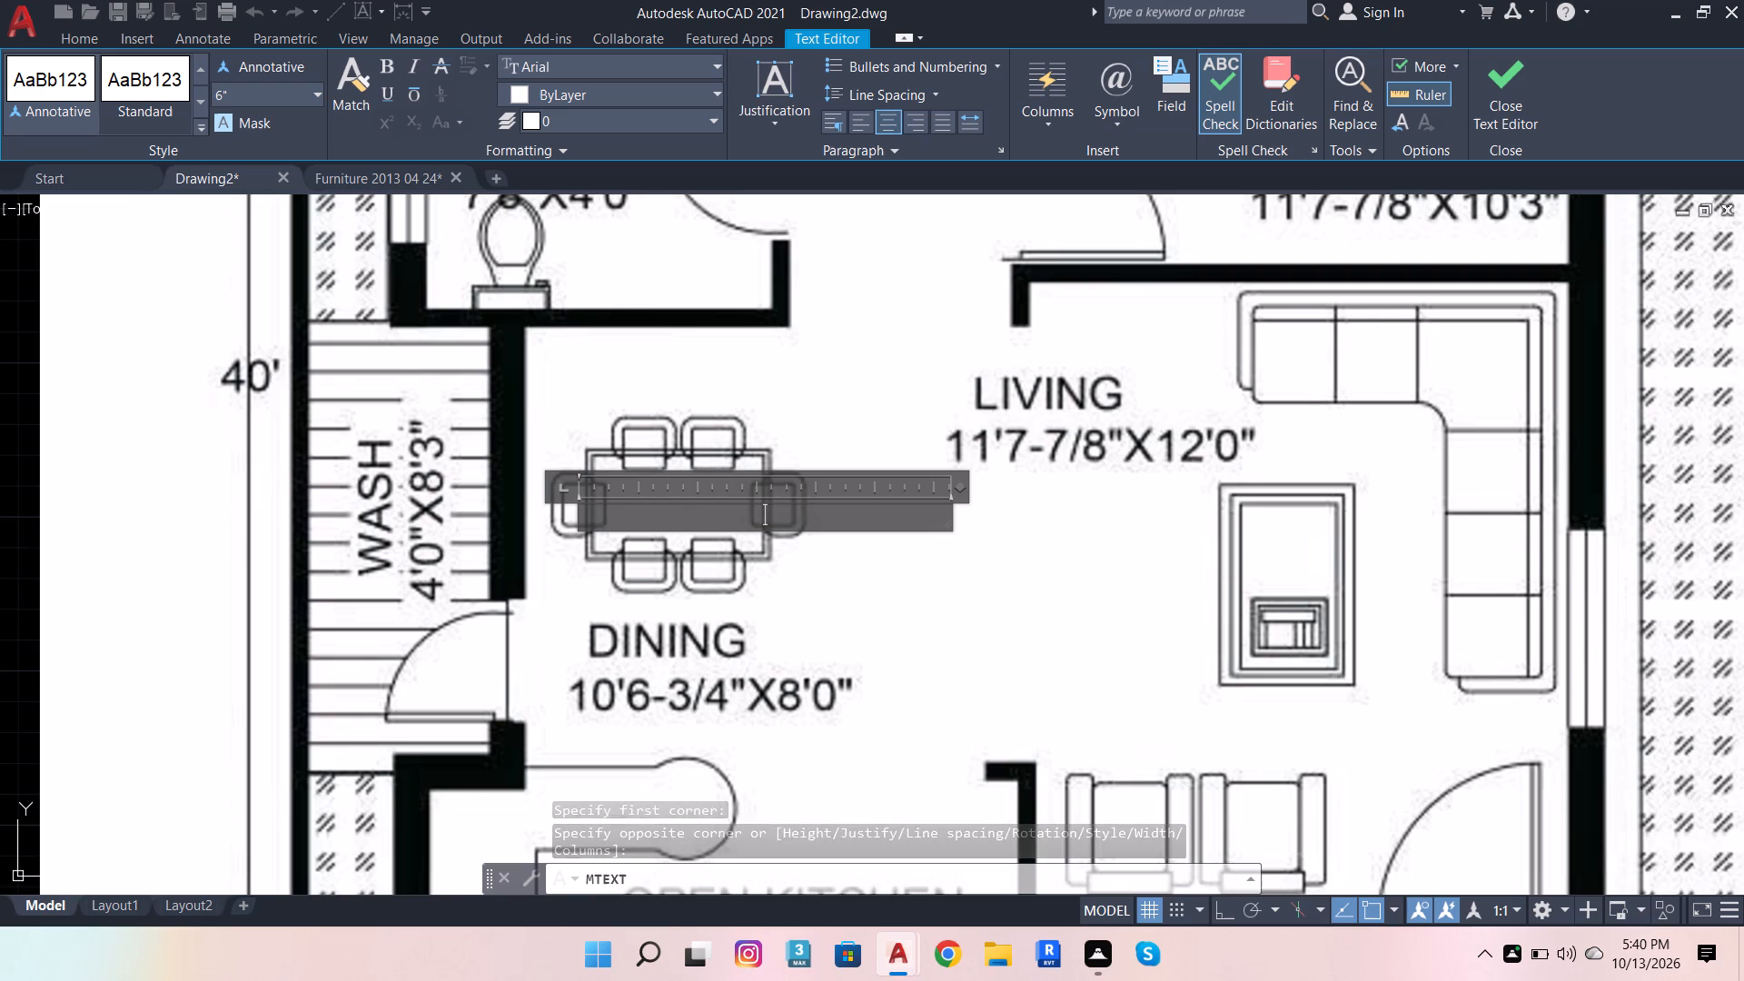
key(d)
text(INI)
key(n)
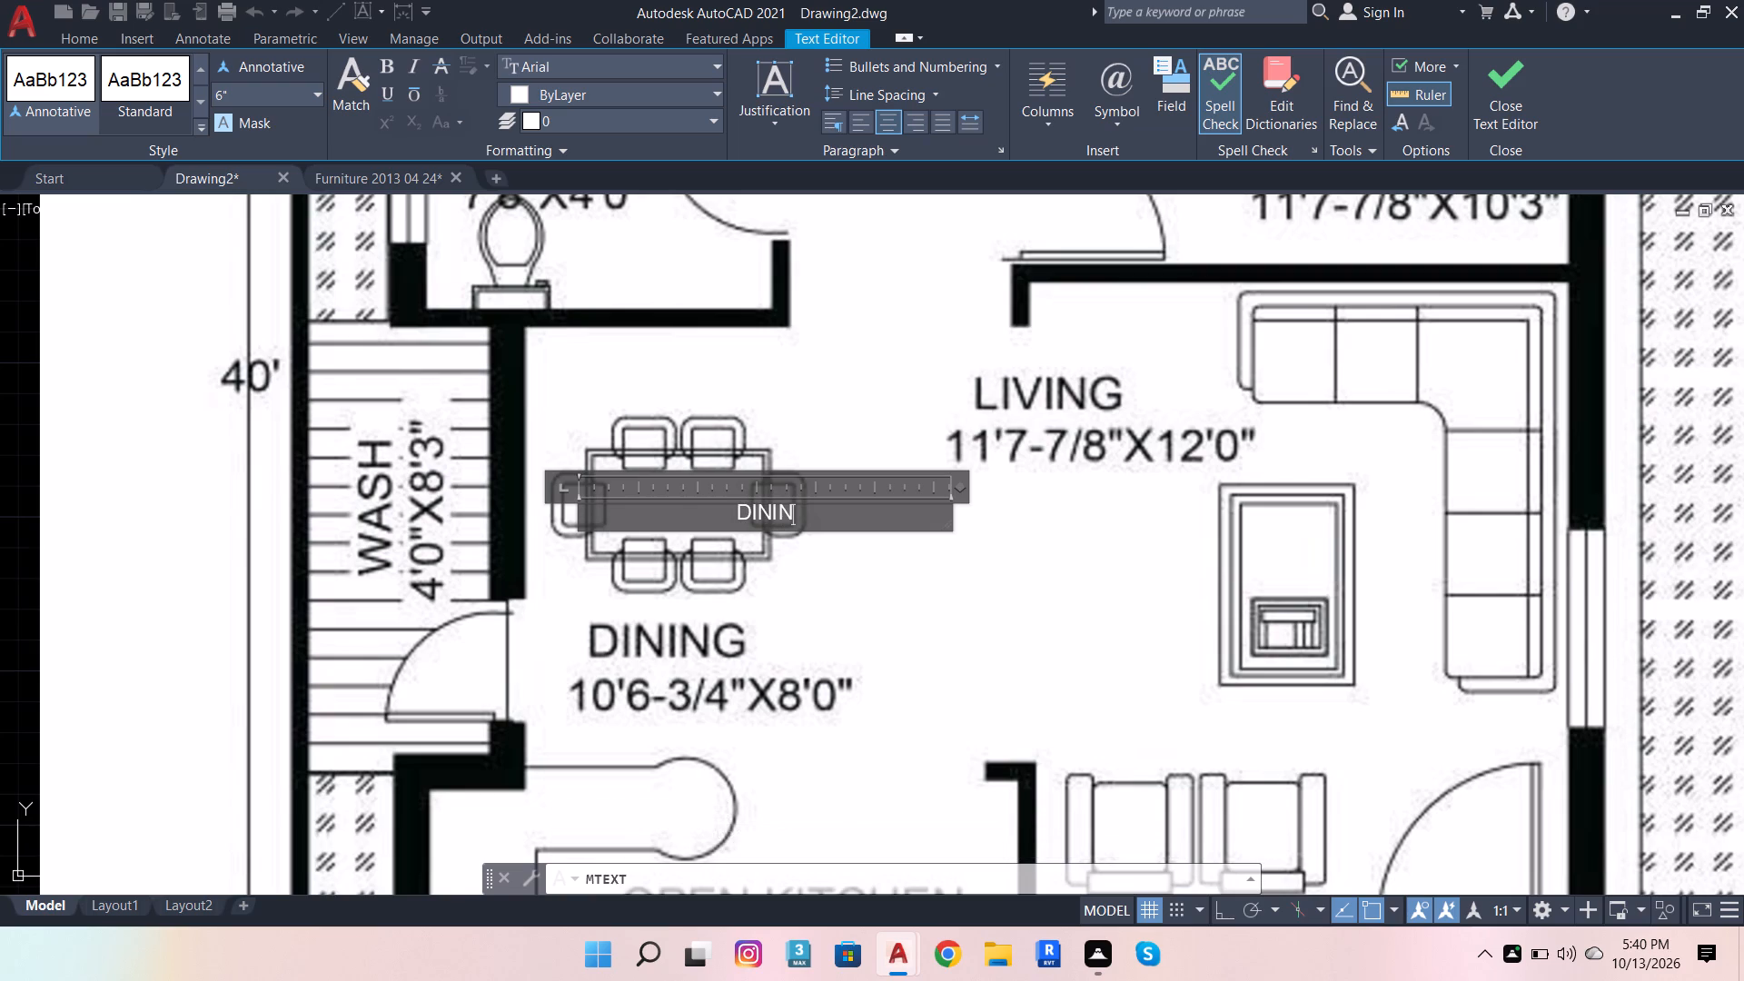
key(g)
Add 10'6--3/4" X 8'0" as the second line under DINING and finish the text.
key(Return)
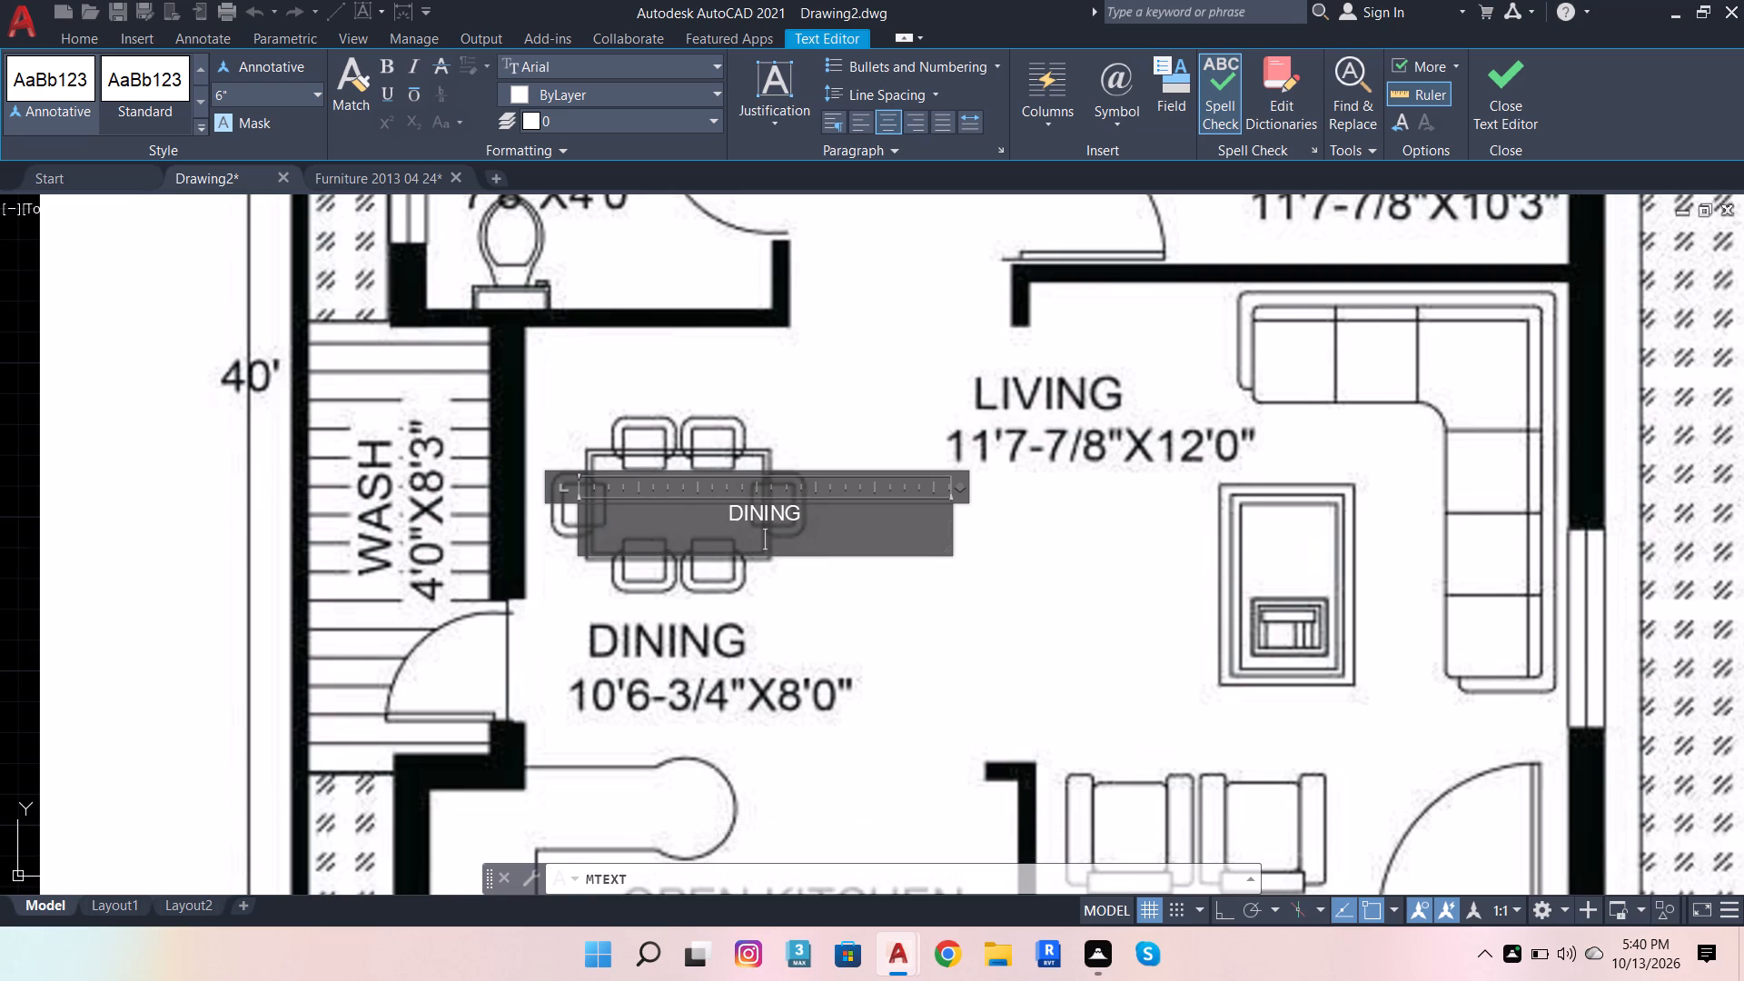
text(10)
key(minus)
key(Delete)
key(BackSpace)
key(apostrophe)
key(6)
key(minus)
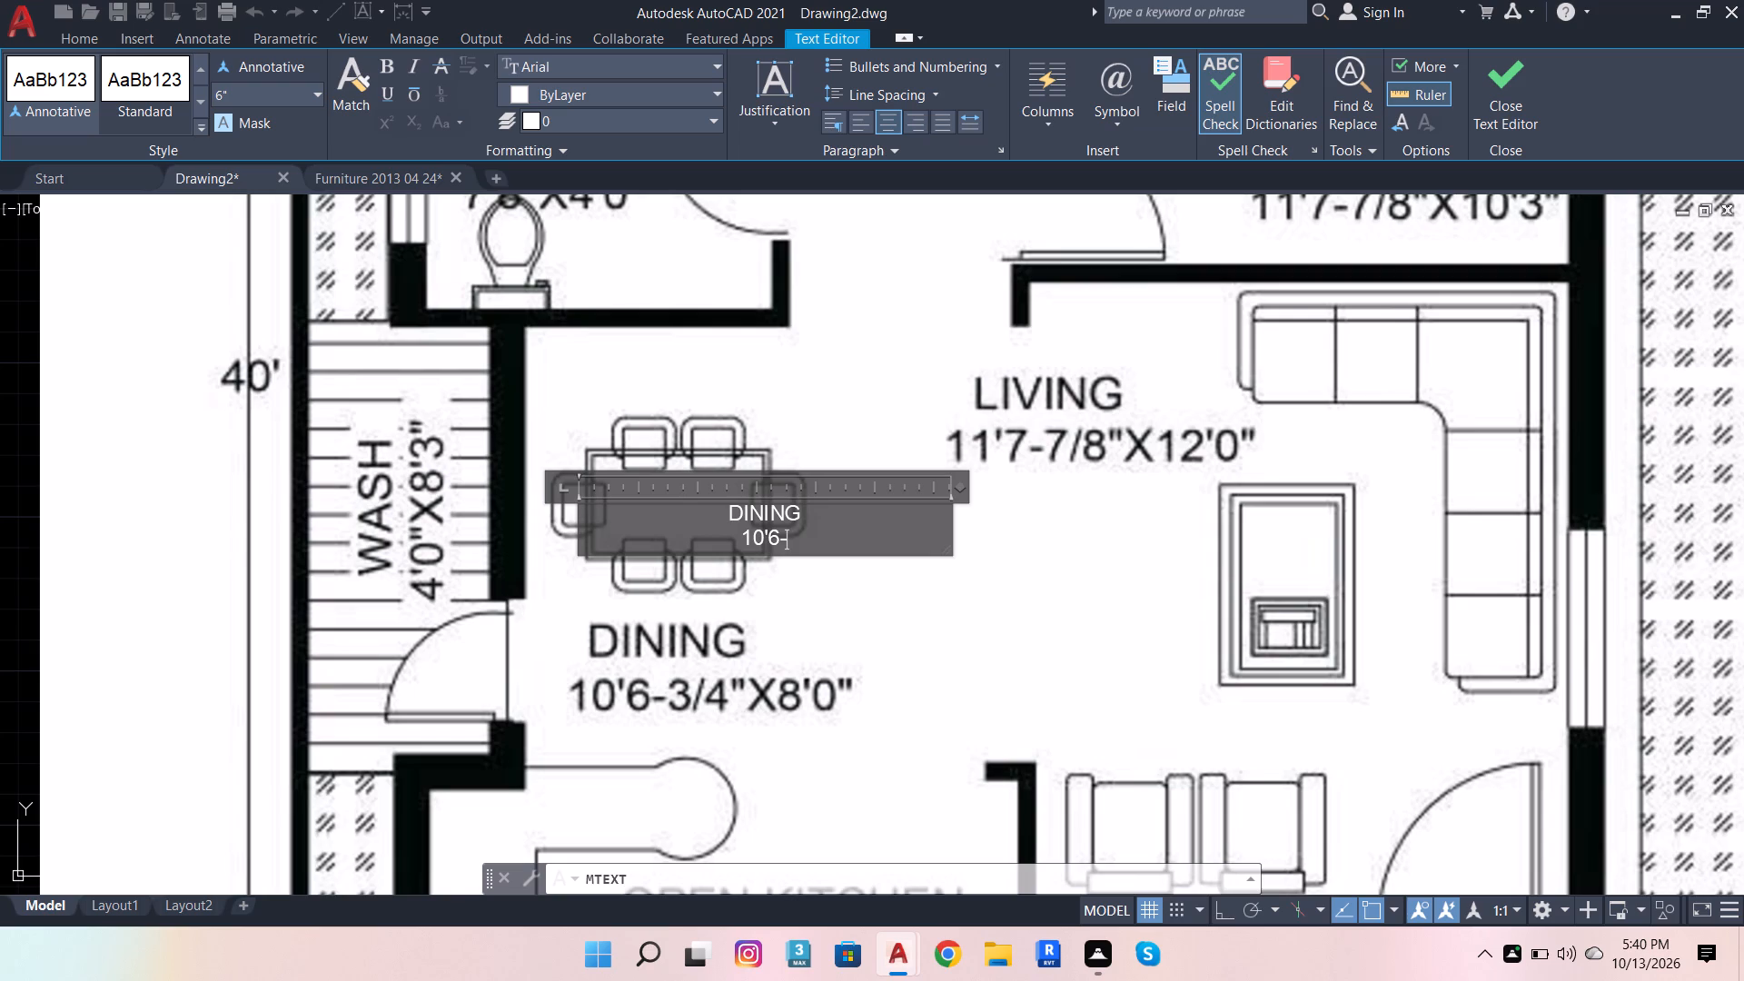
key(minus)
text(3/)
key(4)
key(shift+quotedbl)
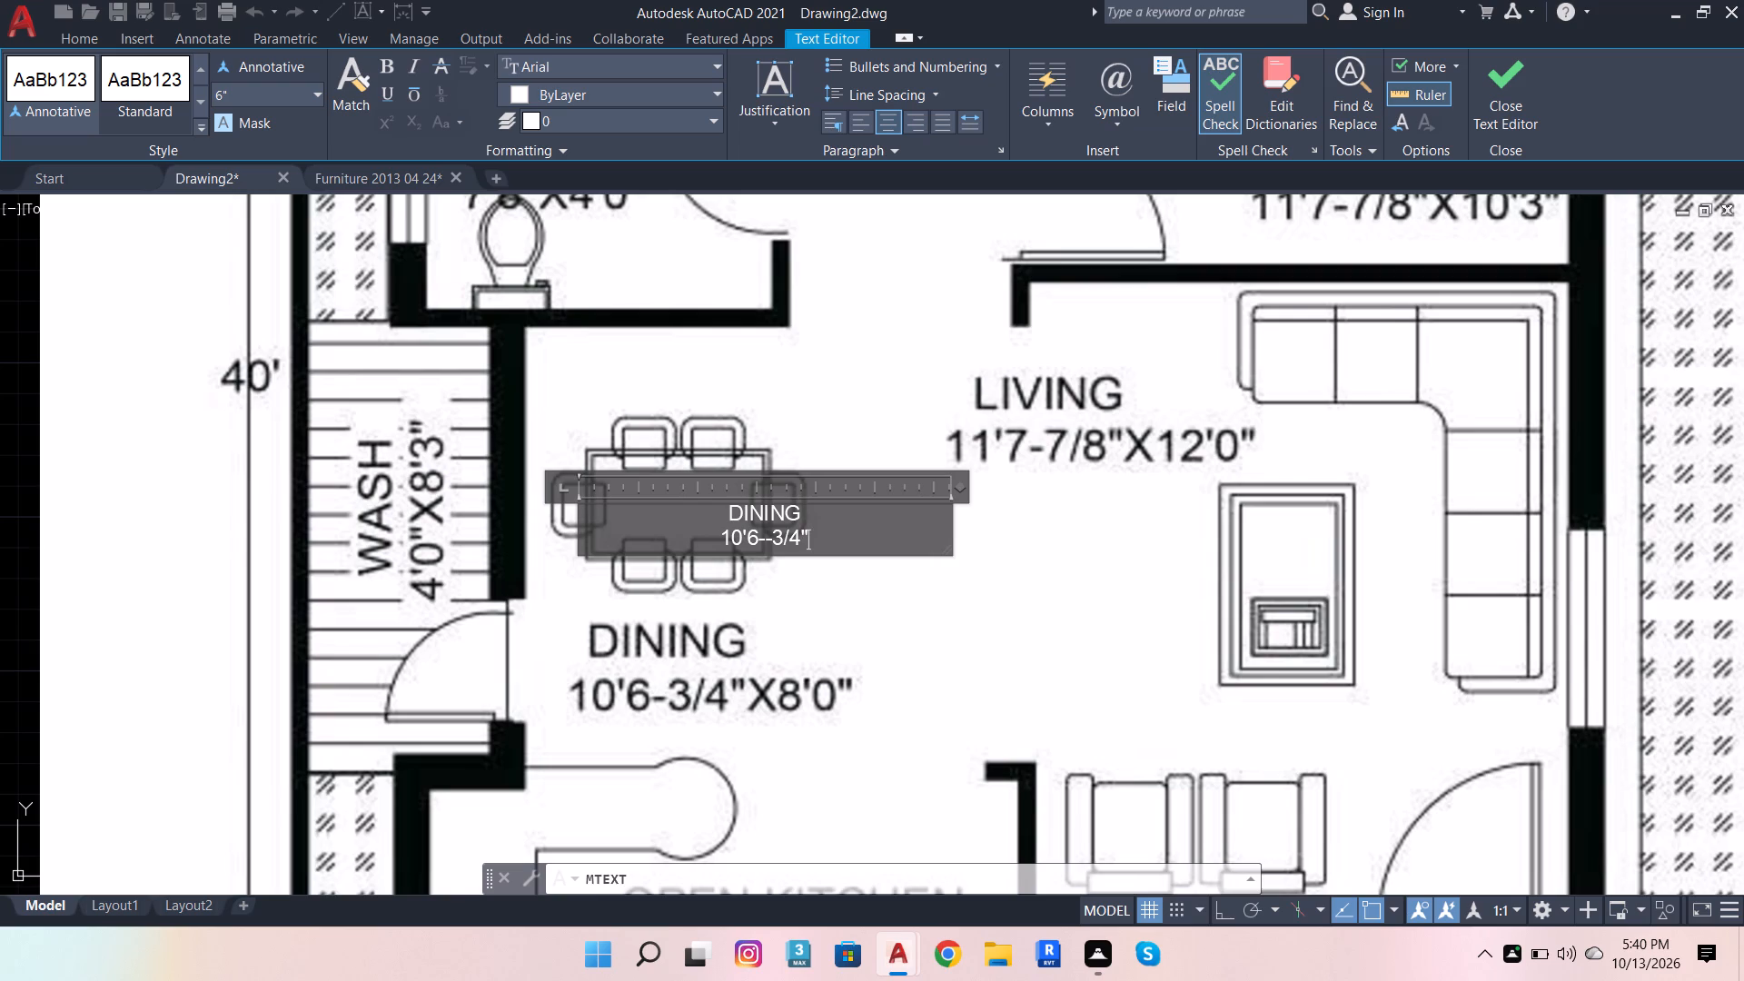
key(space)
key(x)
key(space)
text(8')
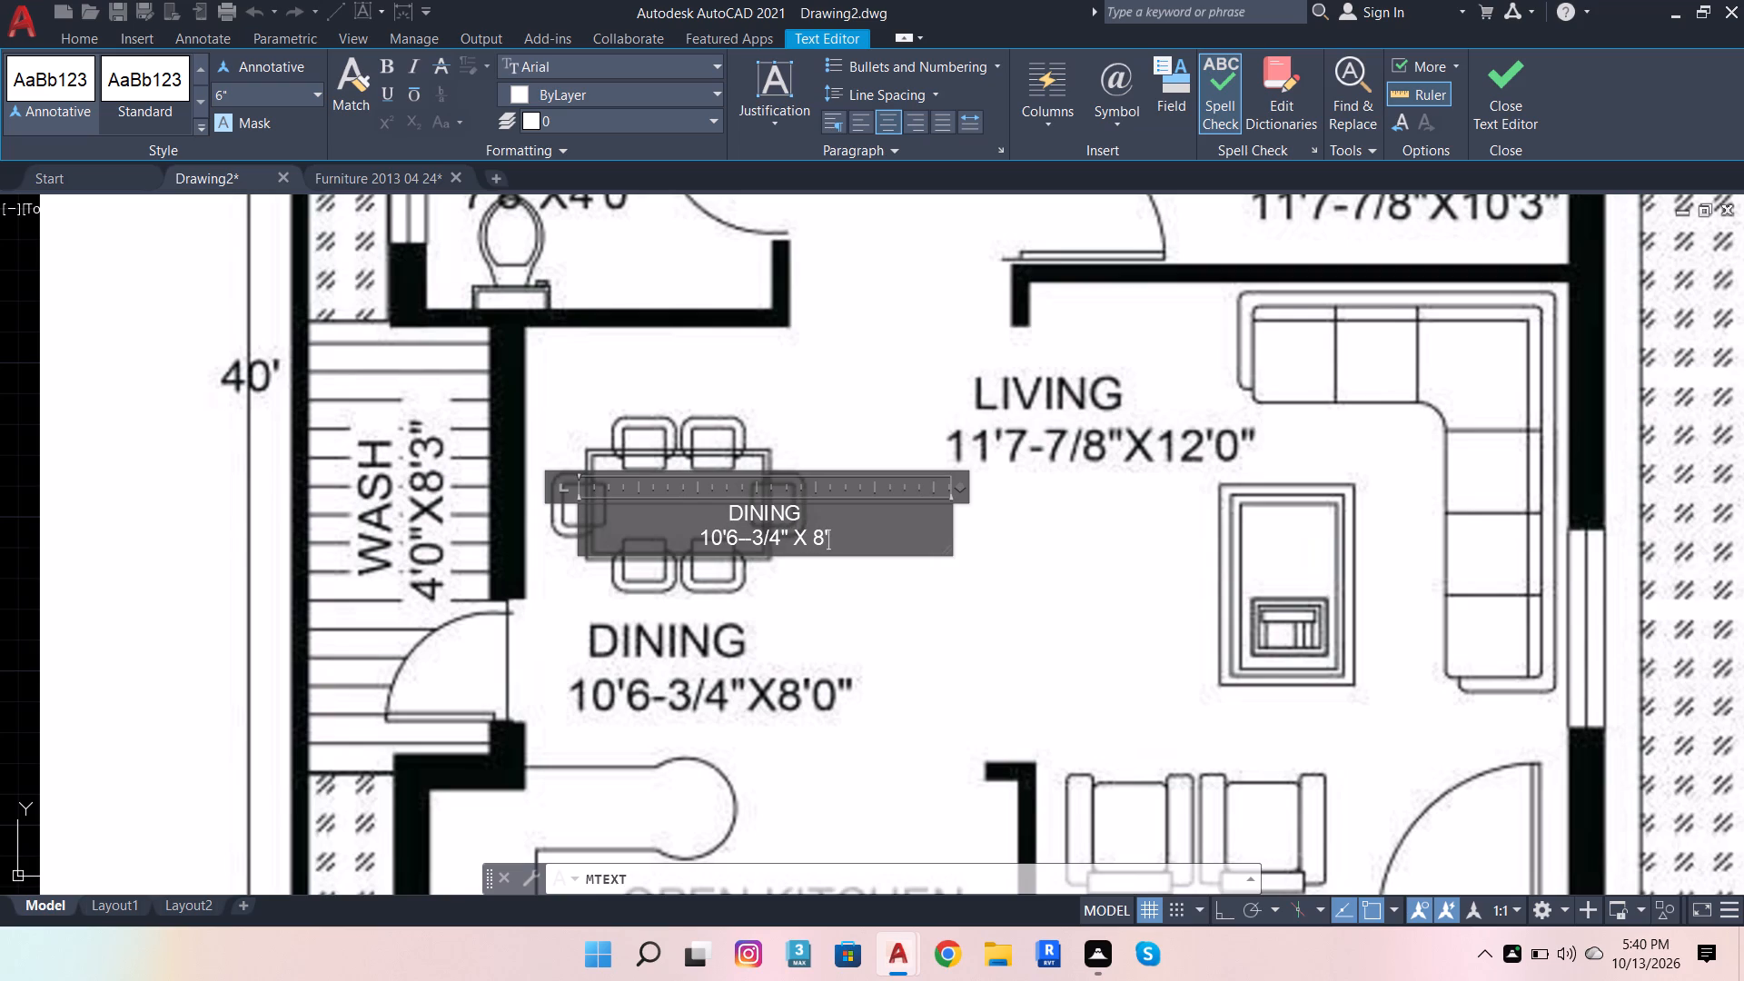
key(0)
key(shift+quotedbl)
click(938, 619)
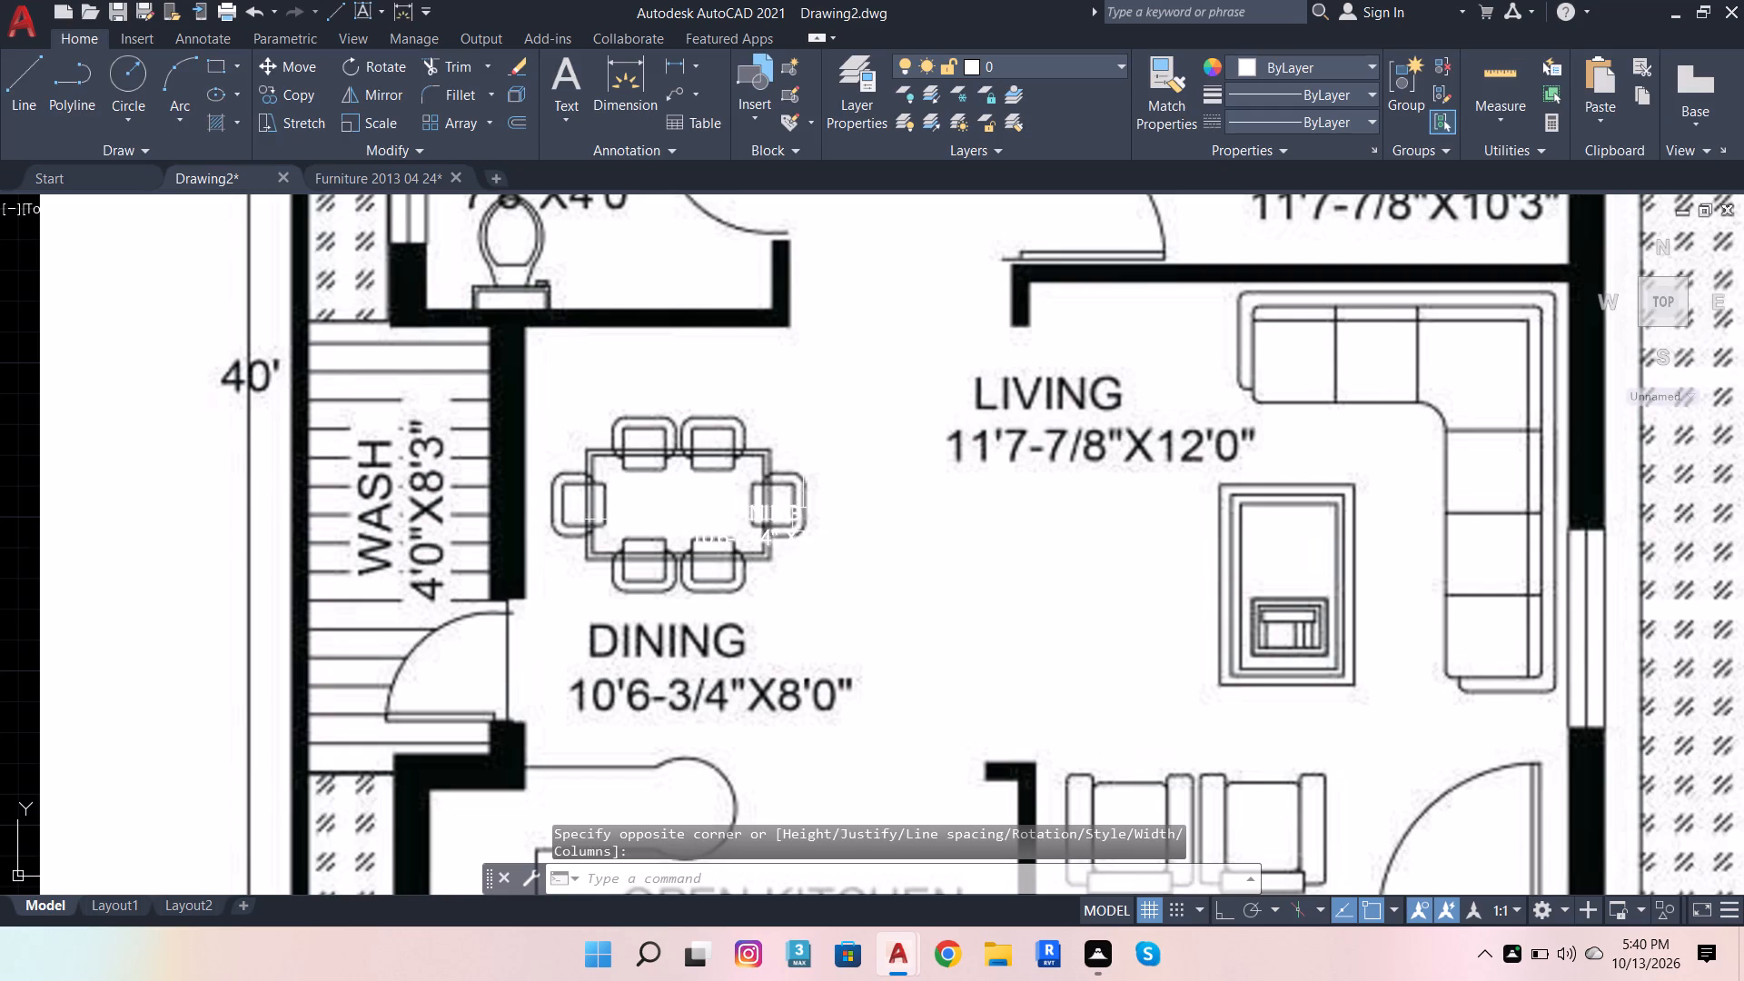
Move the new DINING label from the reference image onto the dining table in the drawn plan.
click(799, 524)
click(267, 57)
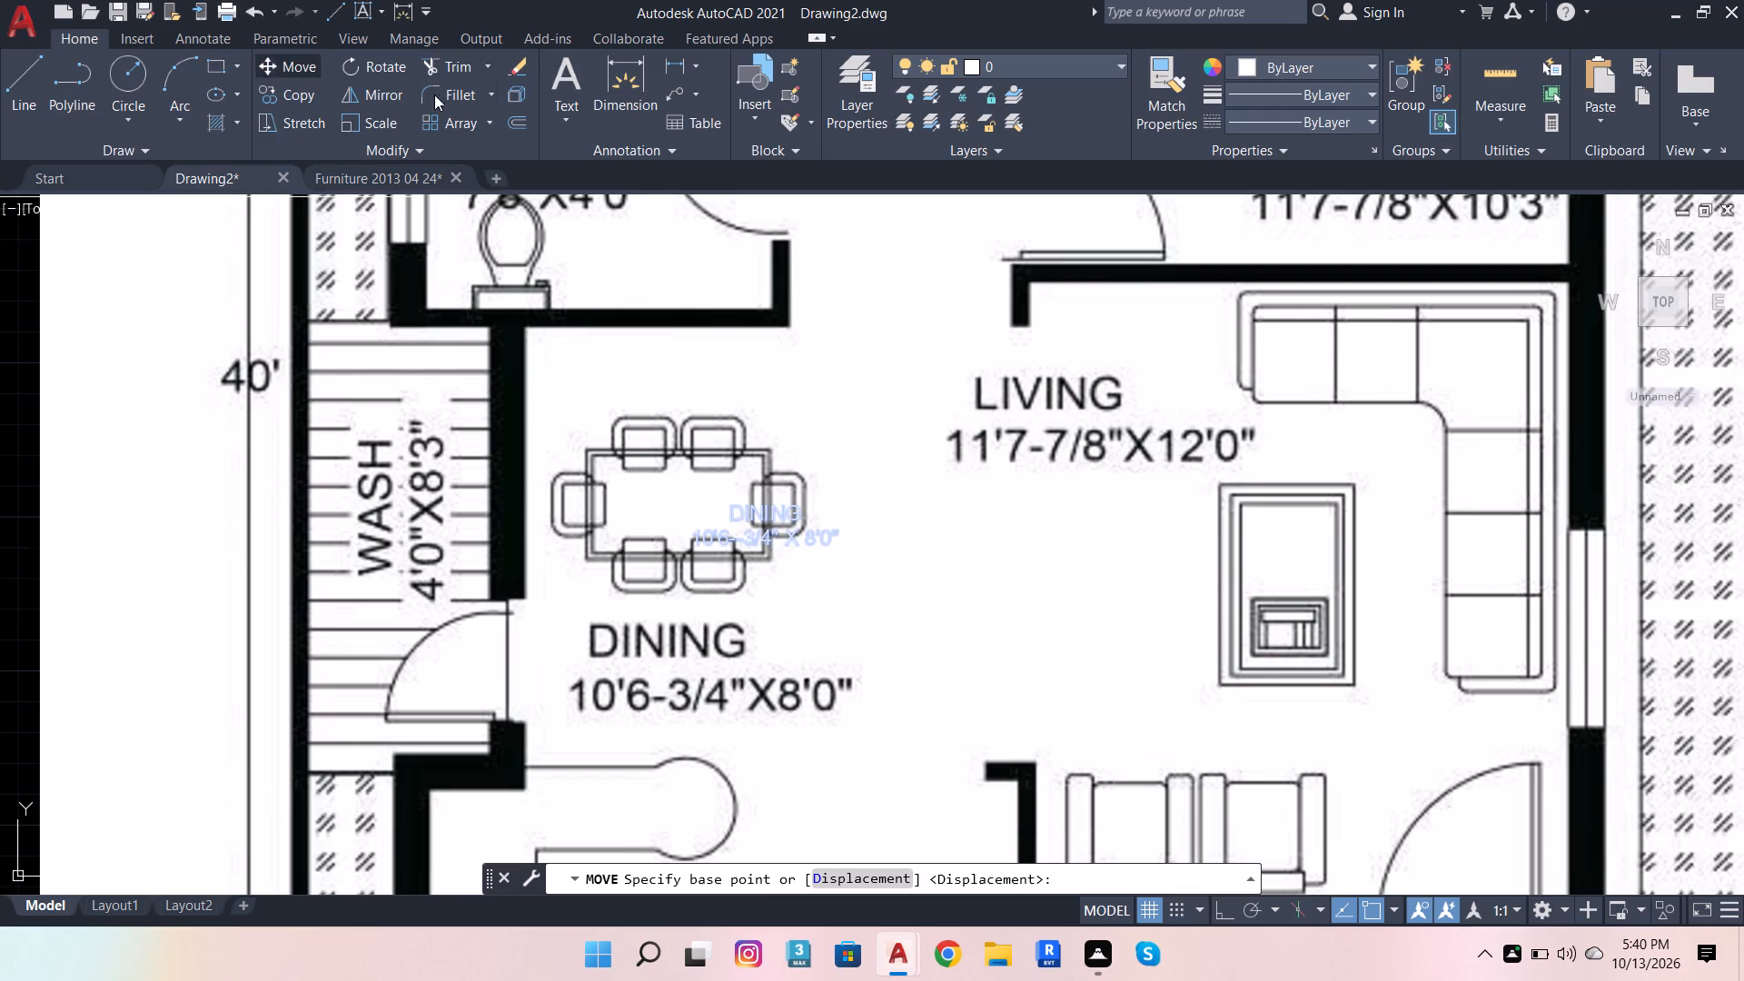
click(760, 543)
scroll(1200, 477, down, 4)
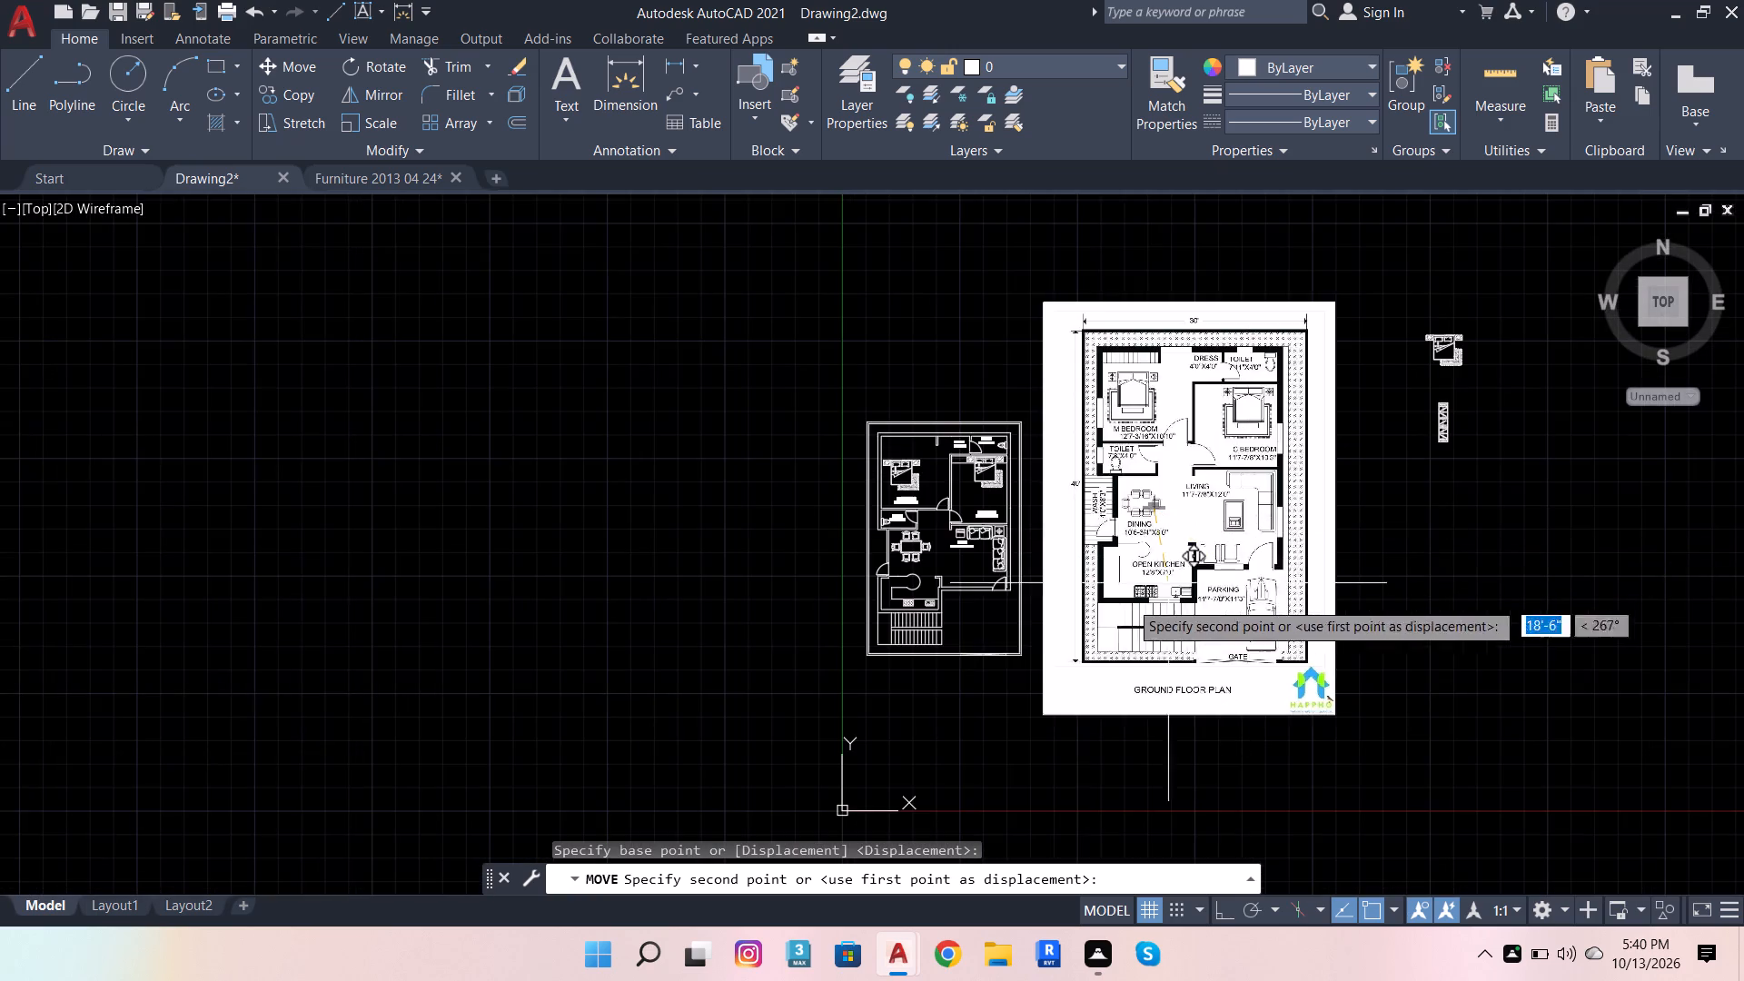
scroll(933, 576, up, 3)
scroll(900, 505, up, 2)
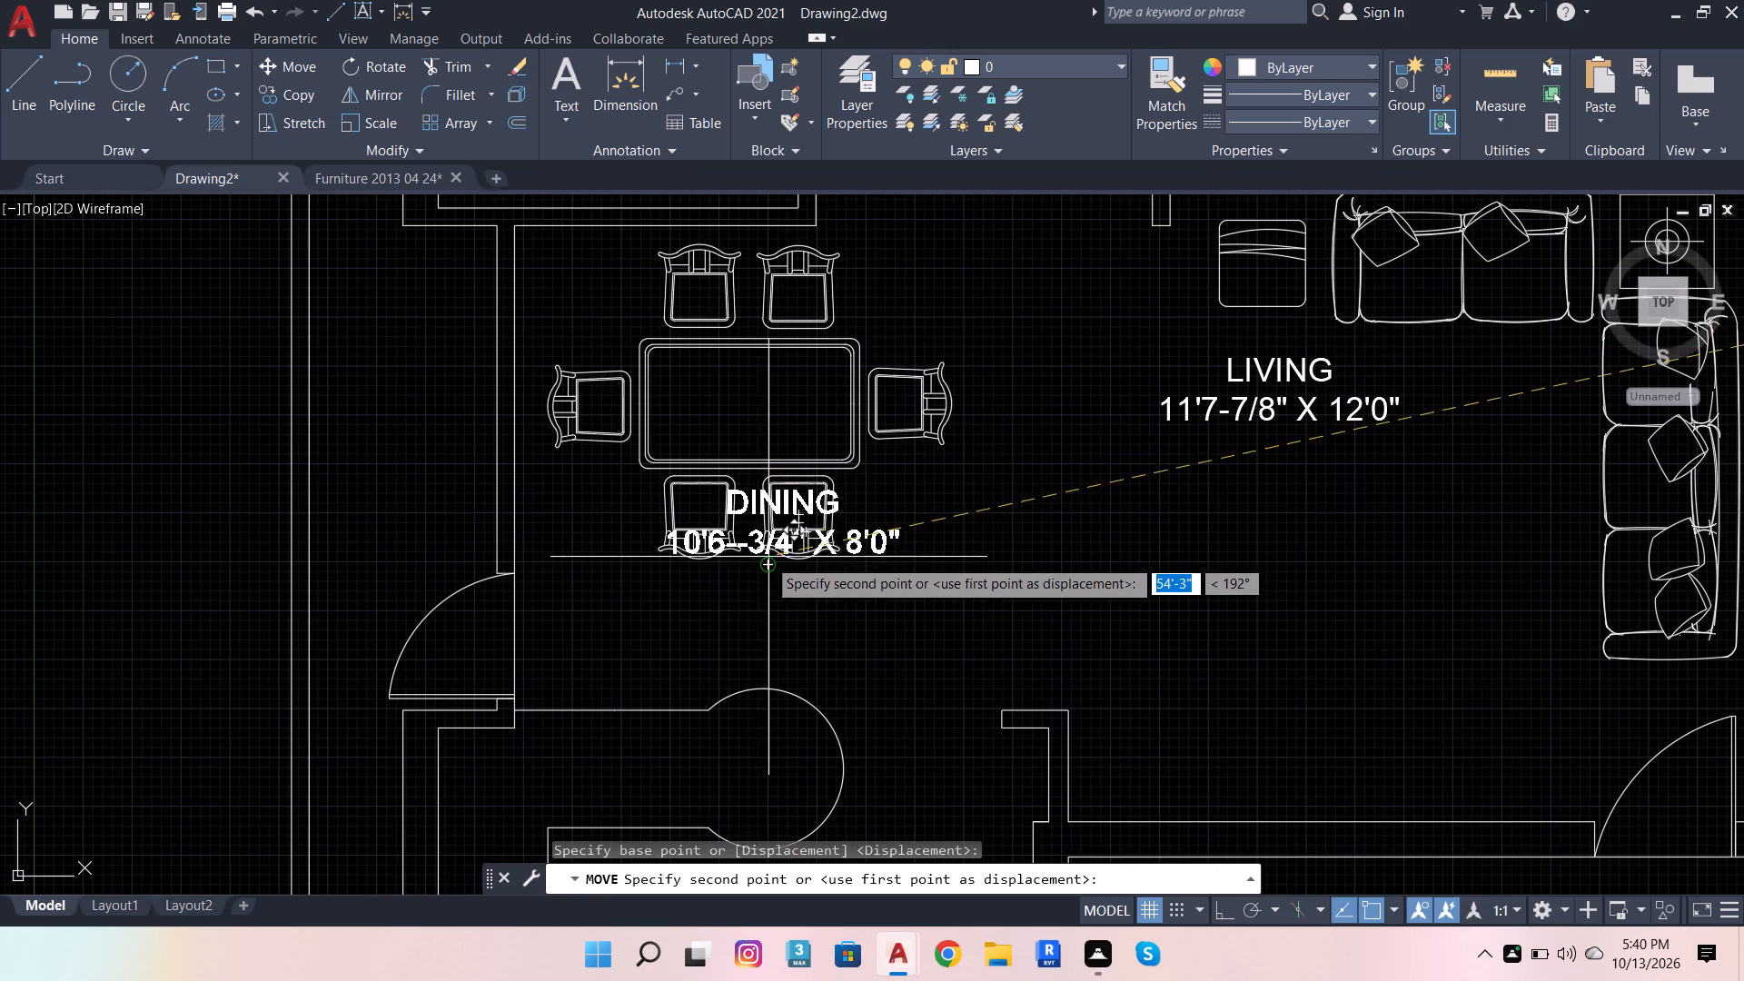
scroll(728, 433, up, 1)
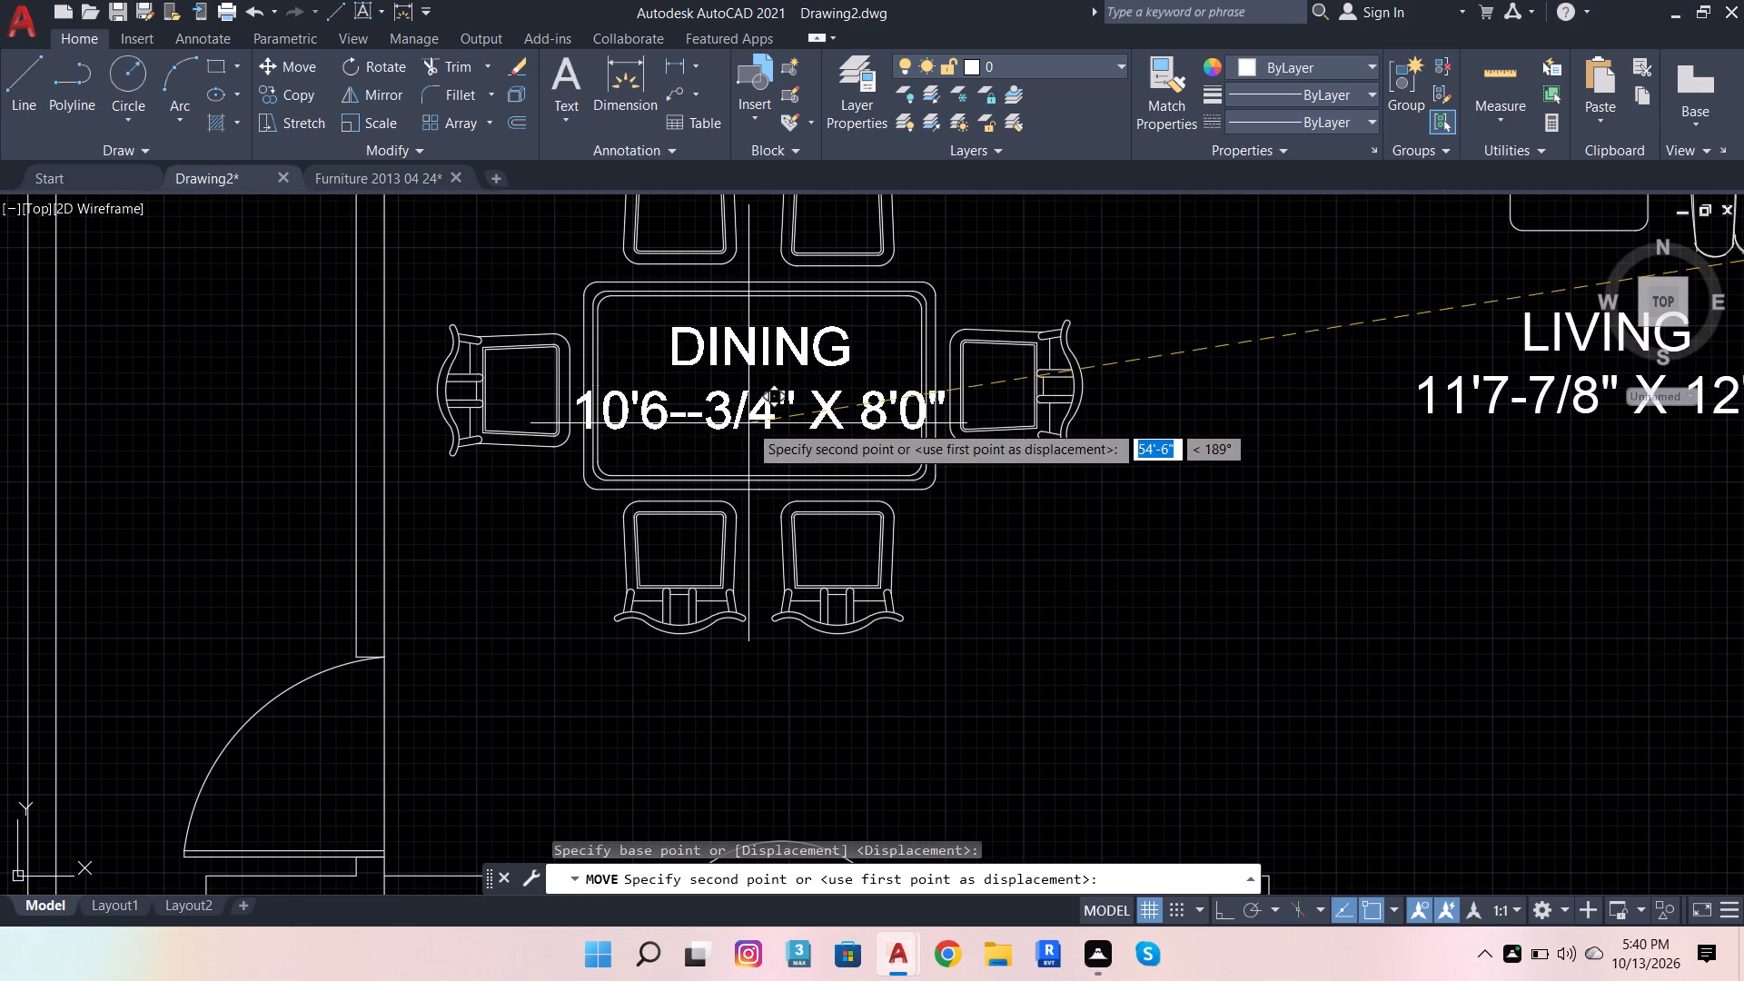
click(748, 423)
Remove the extra hyphen from the DINING label so its size line reads 10'6-3/4" X 8'0".
scroll(685, 413, up, 3)
double_click(674, 413)
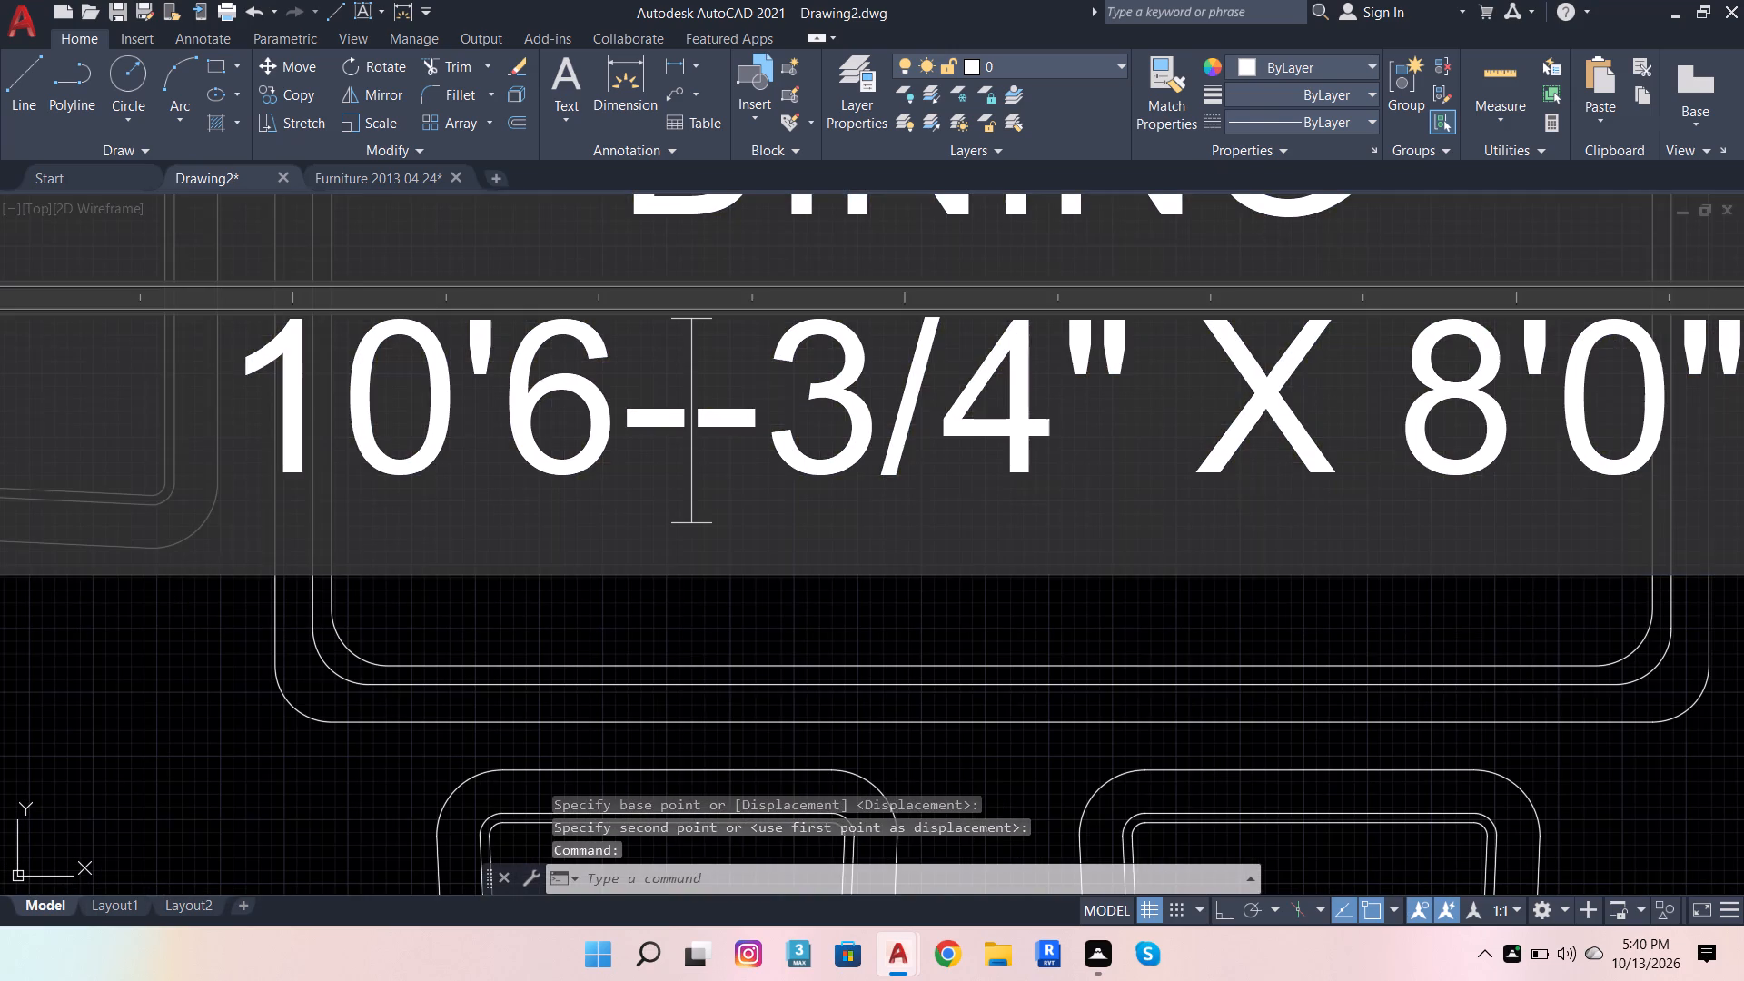
key(BackSpace)
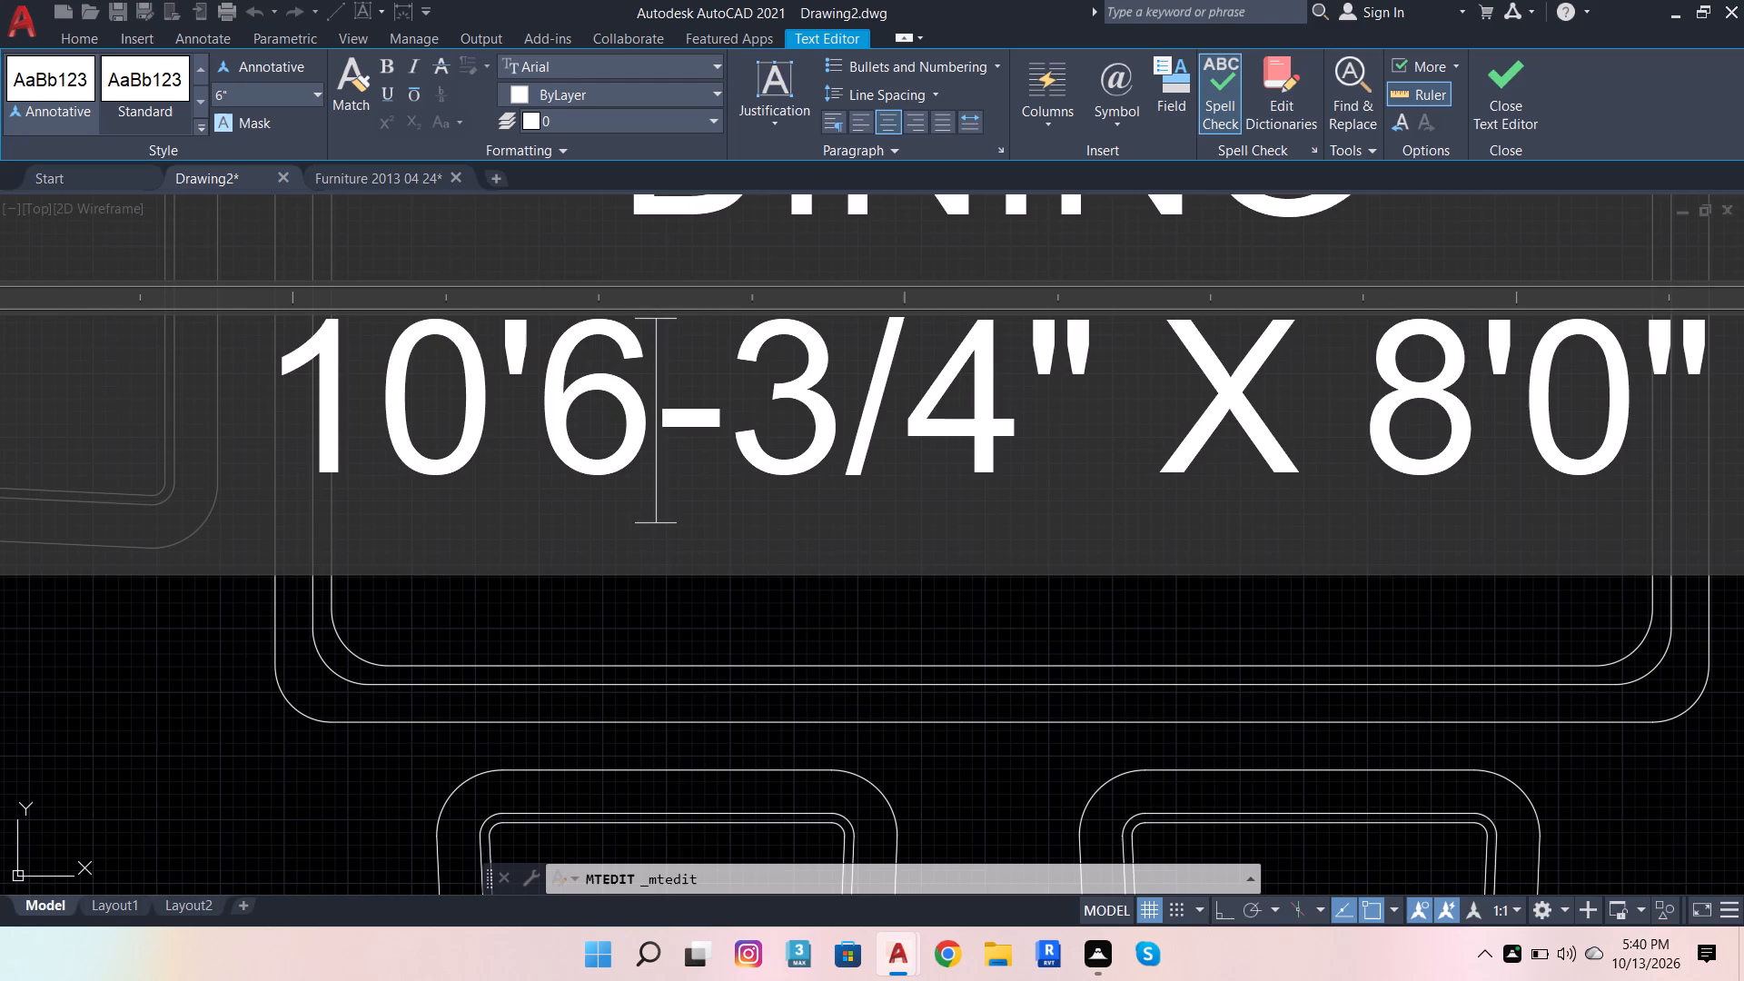
scroll(1045, 253, down, 1)
click(1033, 499)
Place a centre-justified multiline text box above the reference plan's kitchen label and enter OPEN KITCHEN as its first line.
scroll(1026, 471, down, 3)
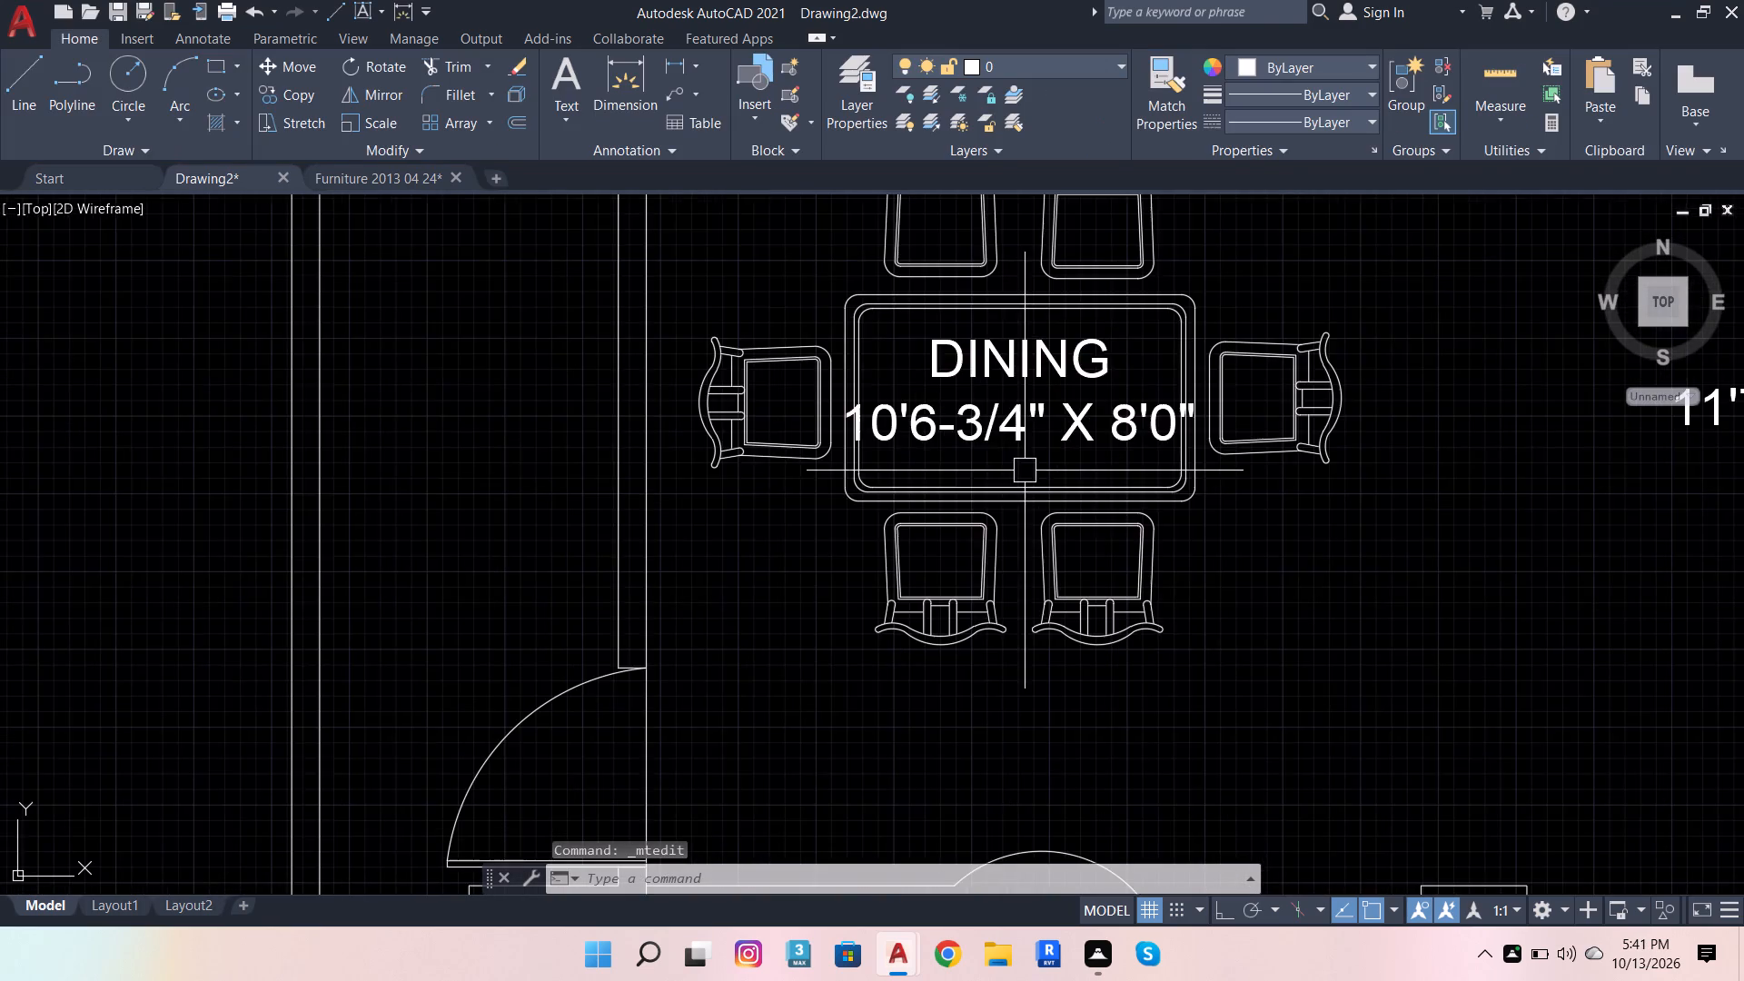
scroll(911, 366, down, 3)
scroll(983, 570, up, 2)
scroll(923, 532, down, 3)
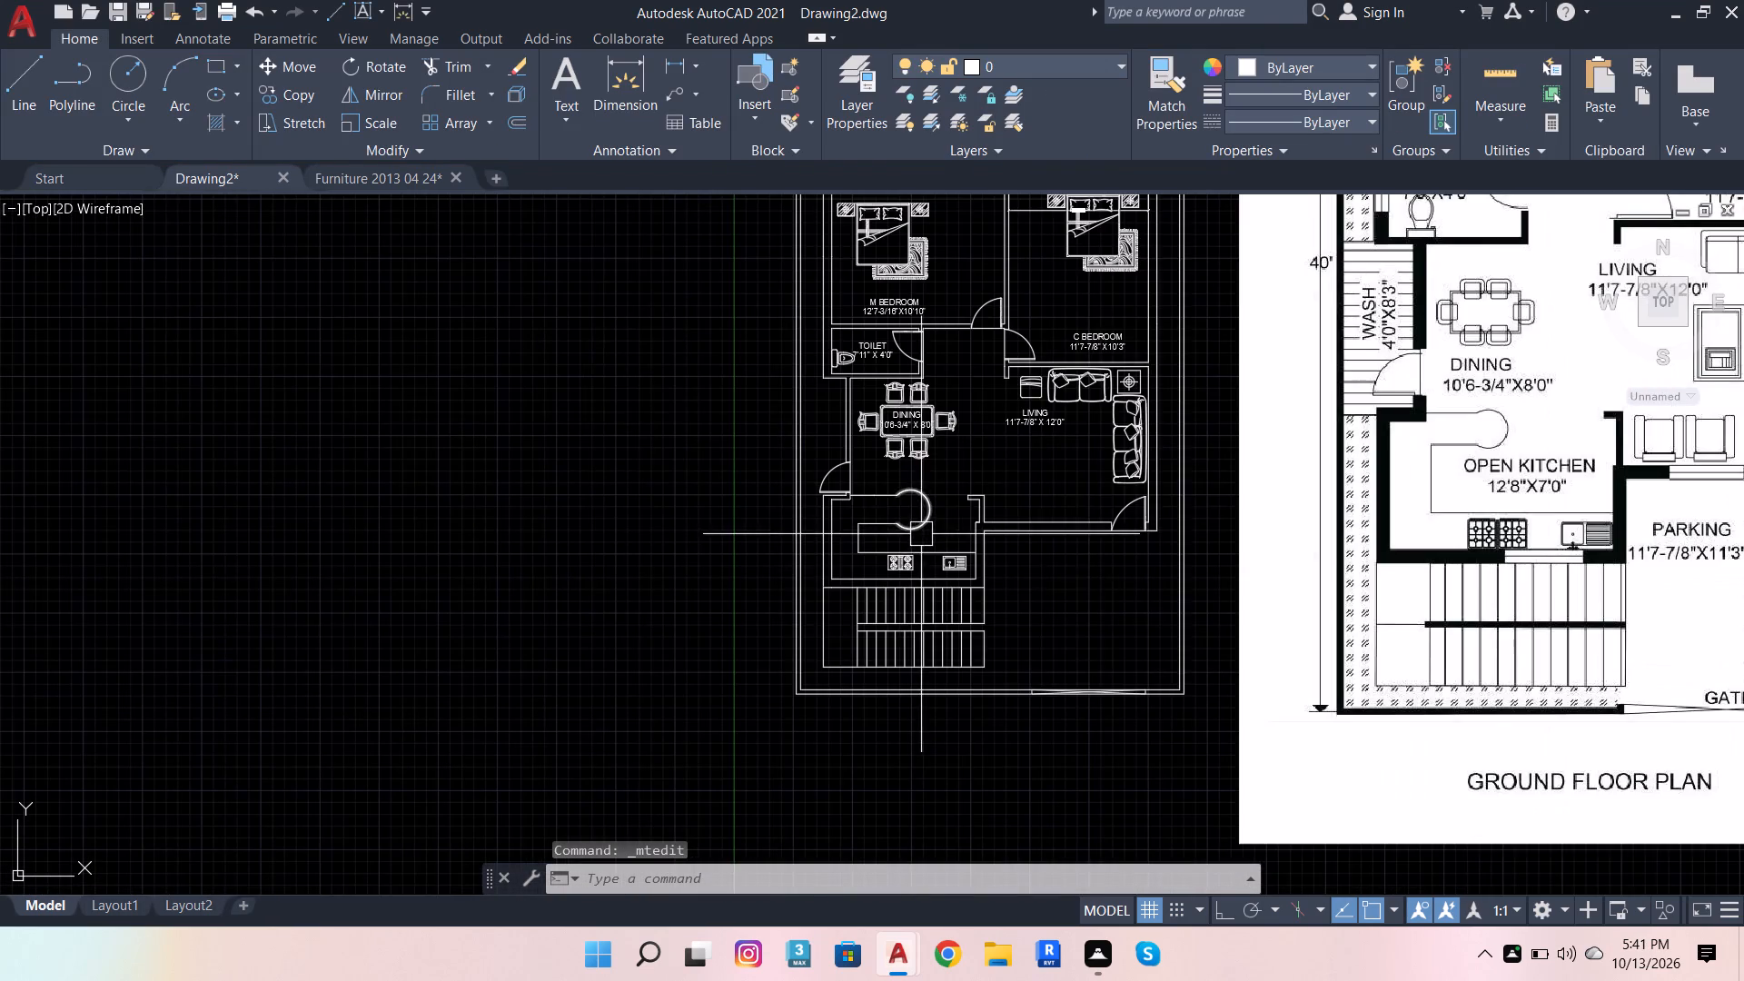
scroll(1586, 435, up, 1)
scroll(920, 461, down, 1)
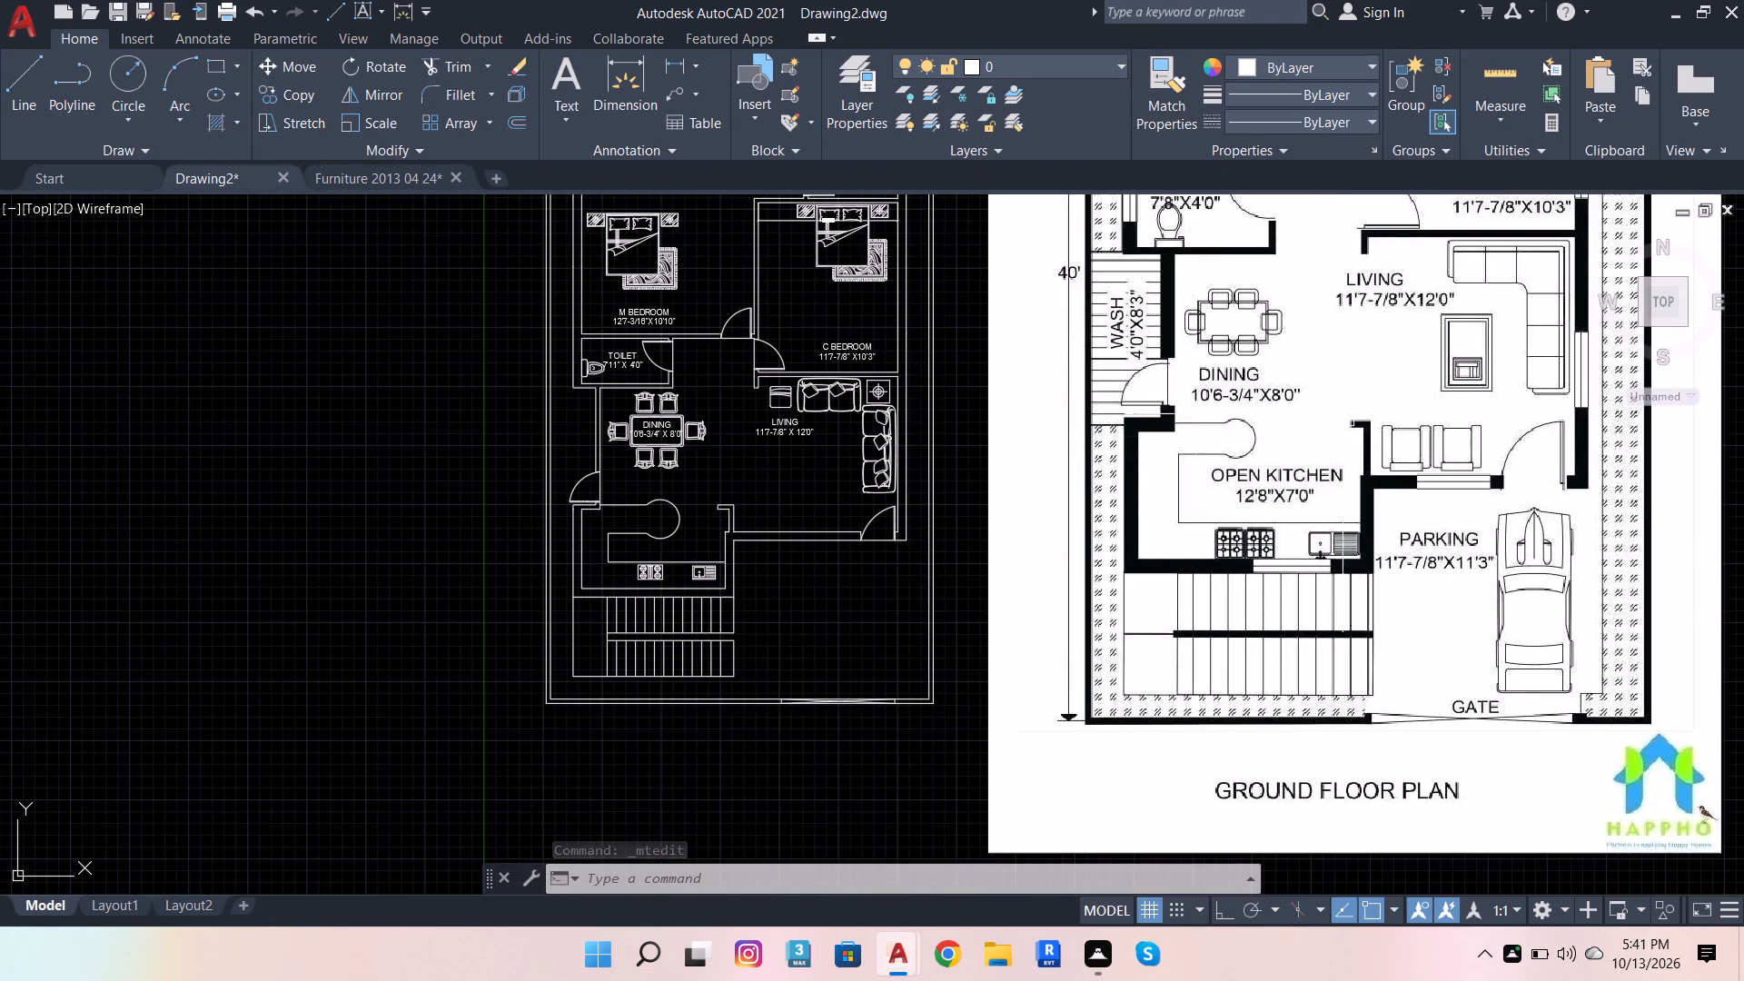
scroll(1423, 453, up, 1)
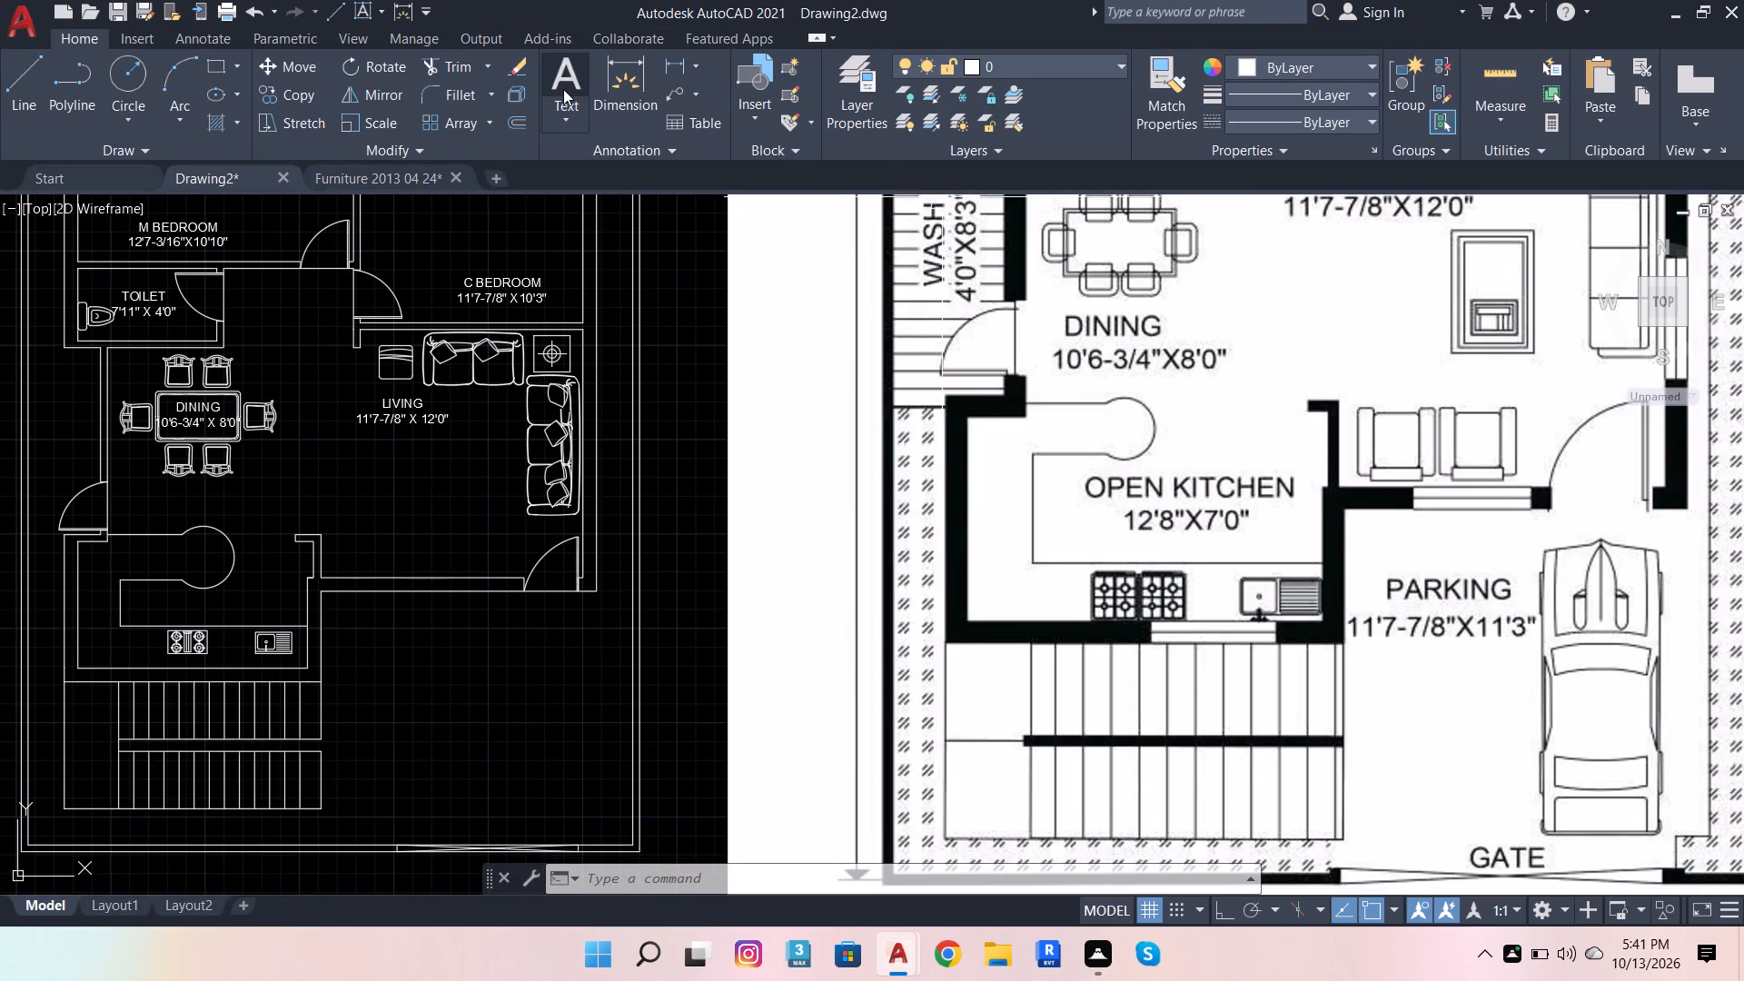
click(563, 89)
scroll(1024, 312, up, 2)
click(1105, 505)
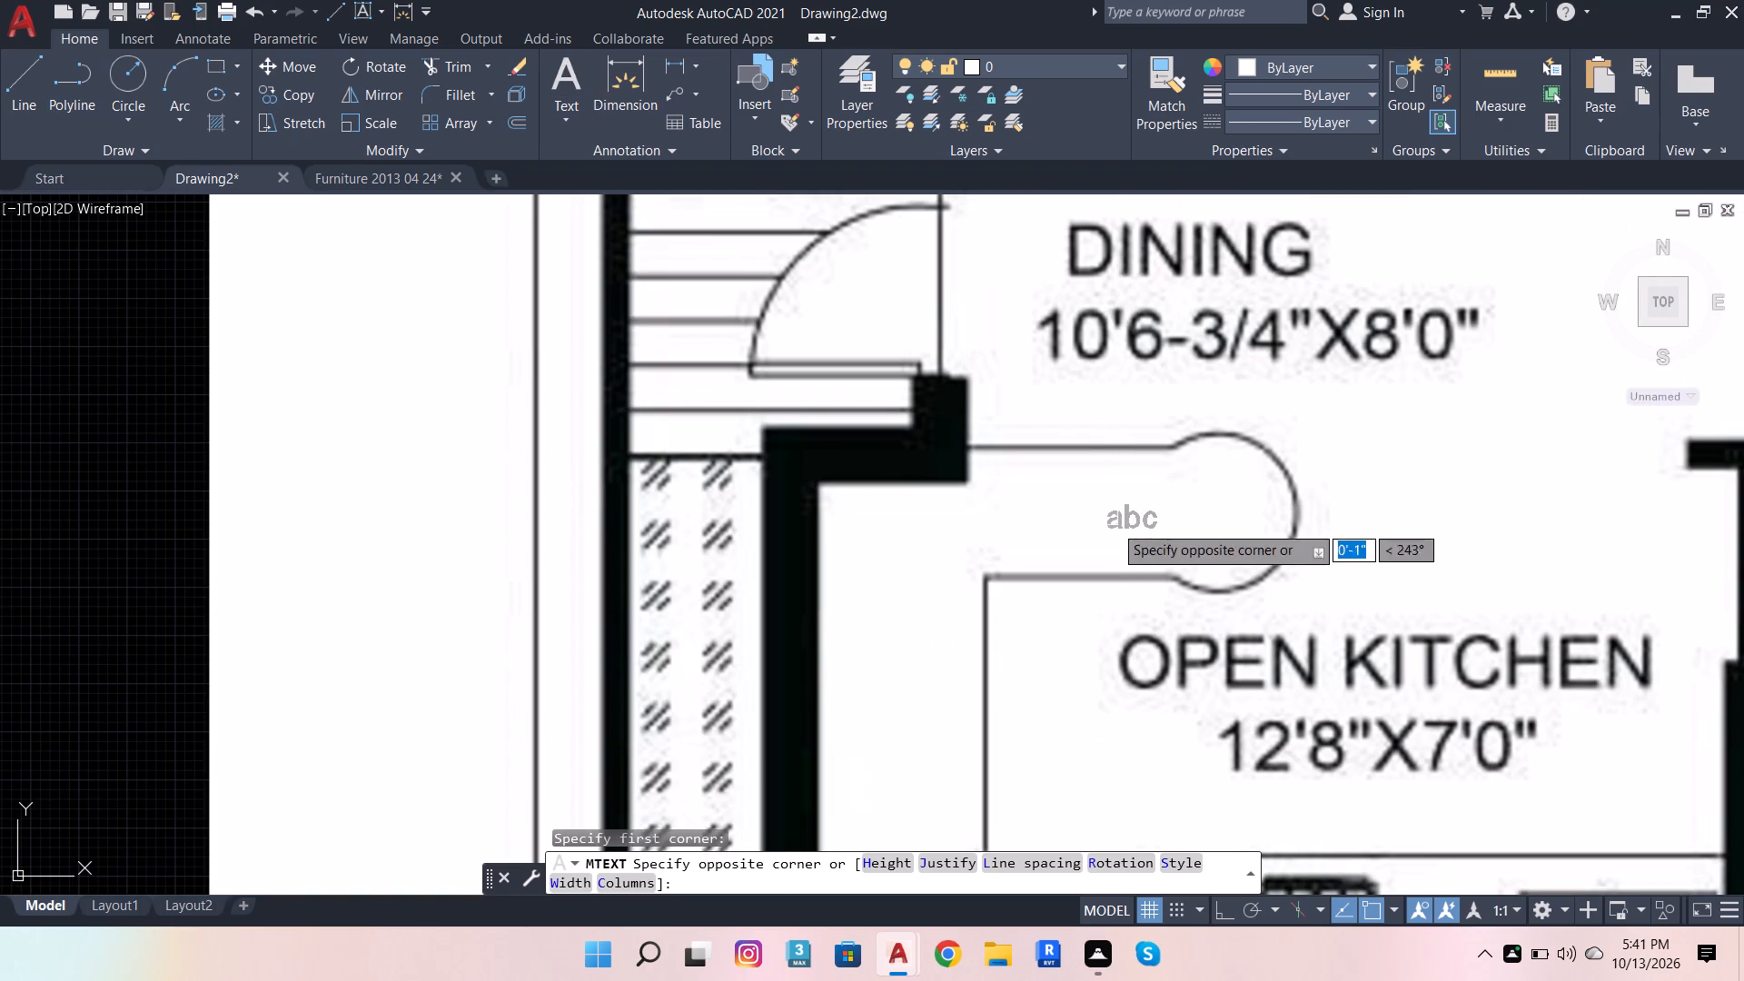
click(1576, 560)
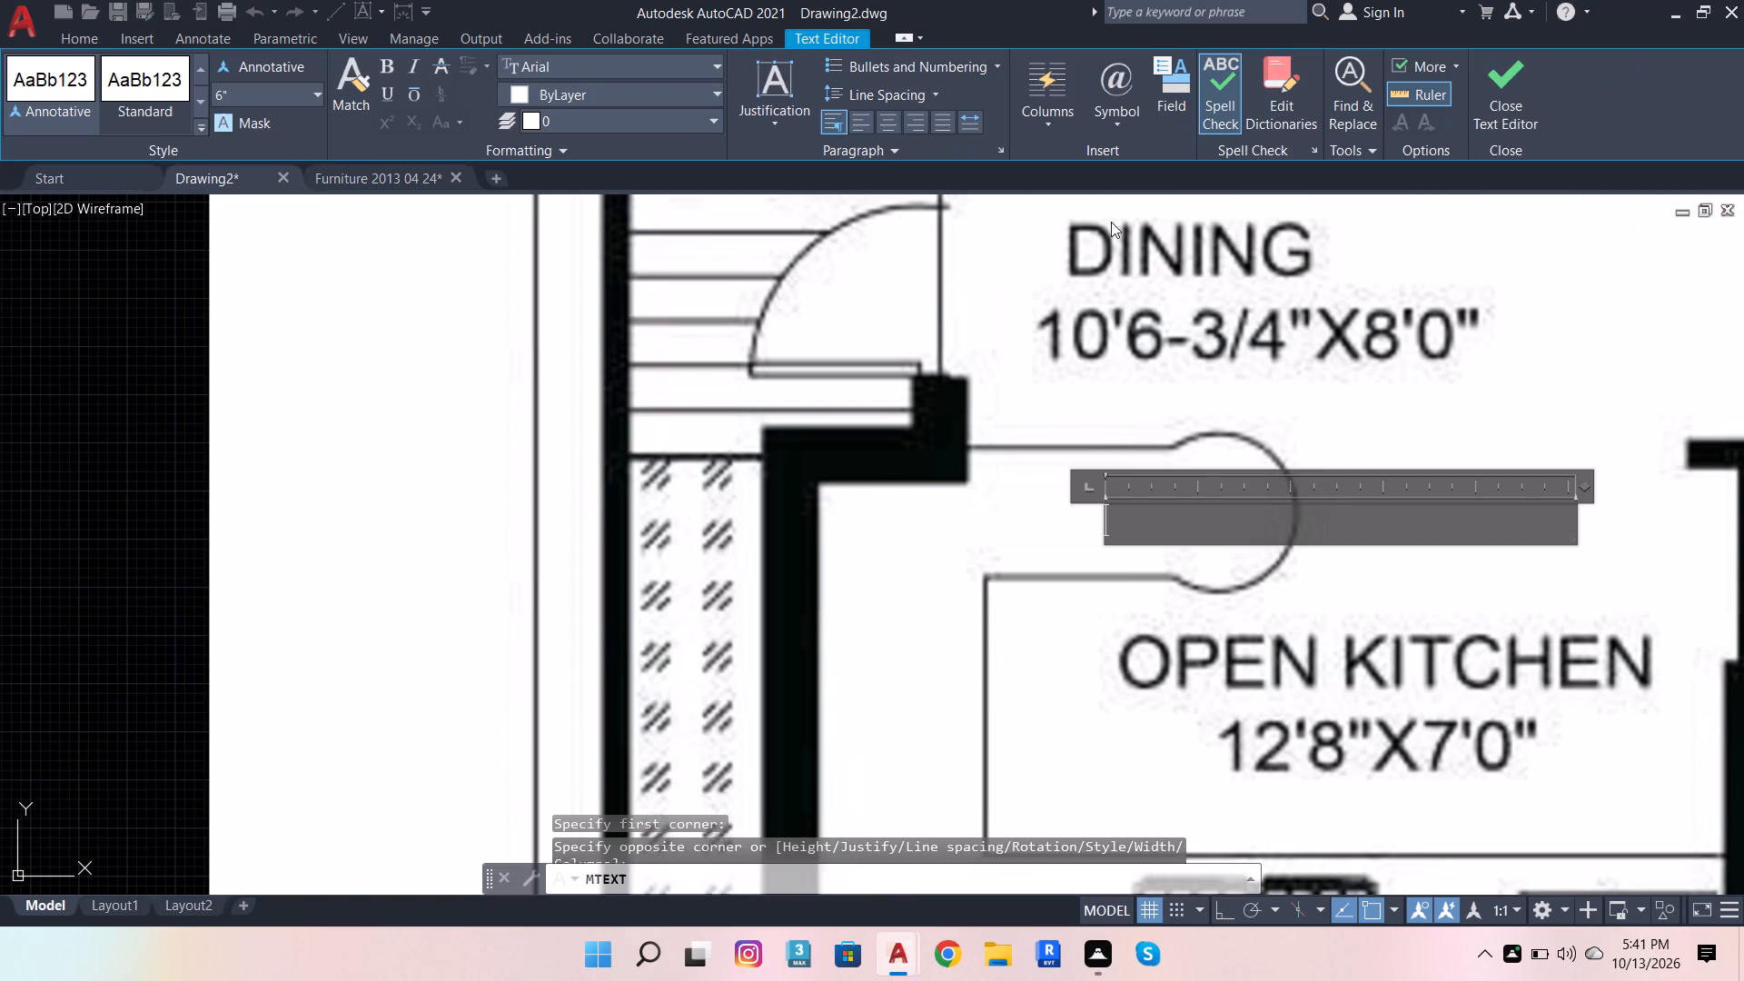
click(886, 121)
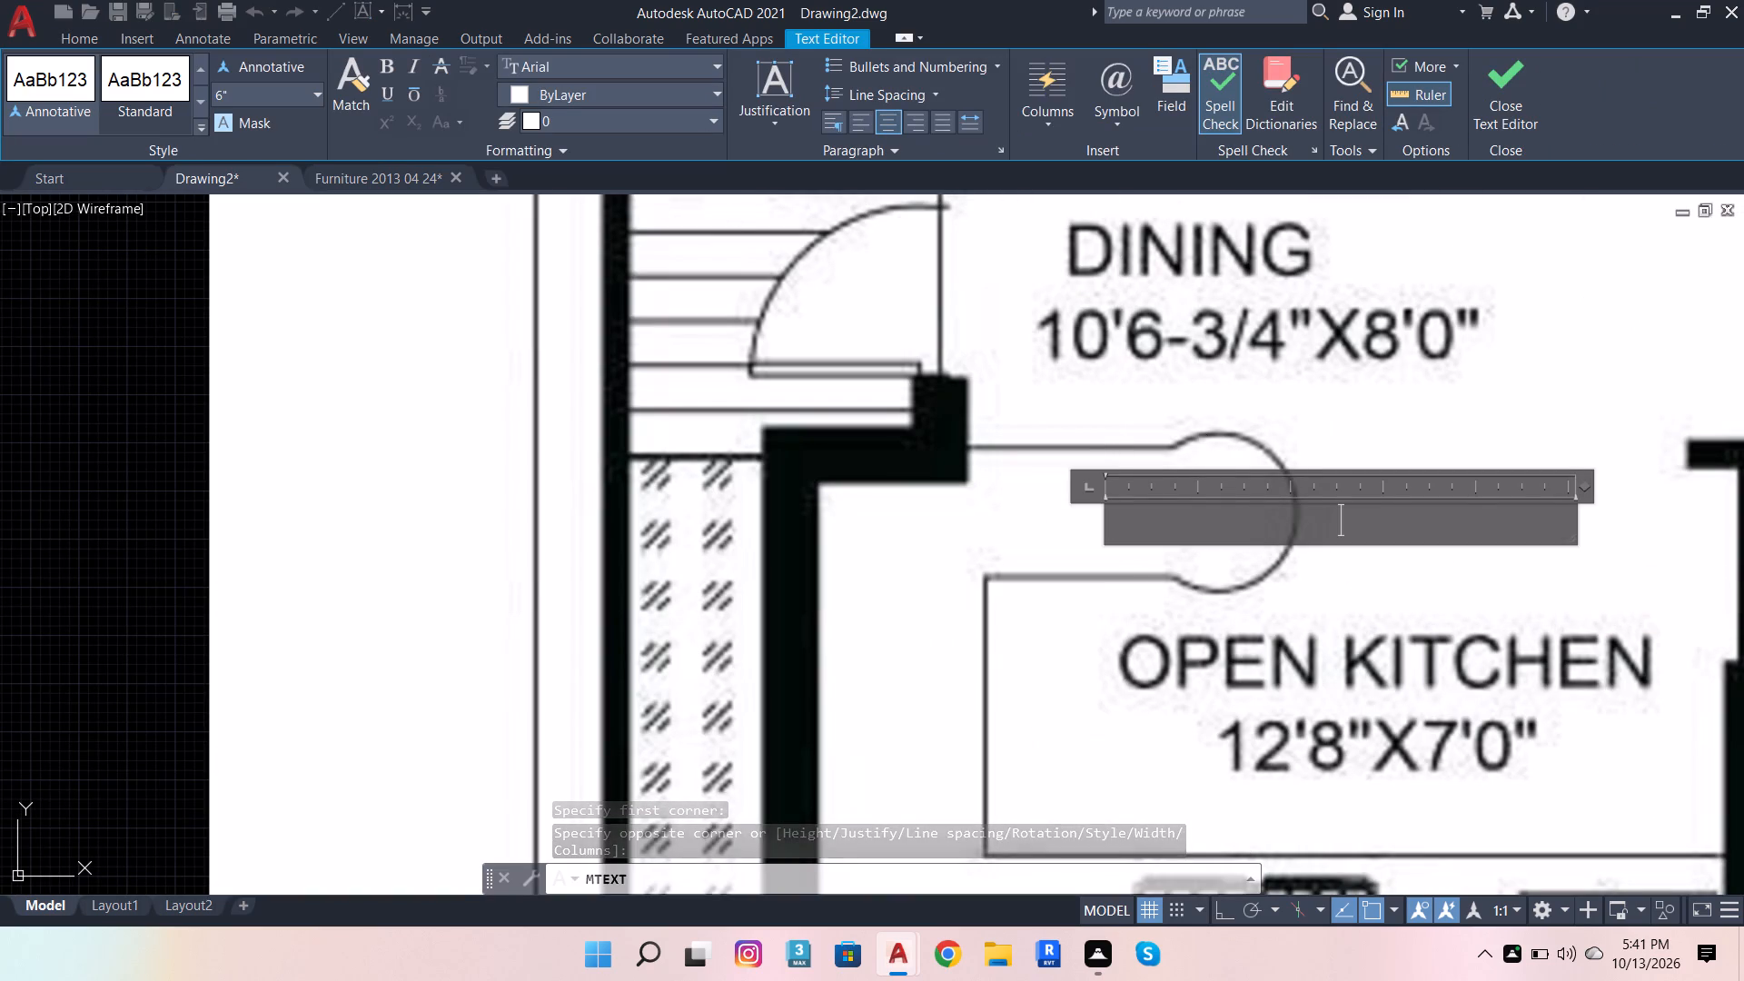
text(OPEN)
key(space)
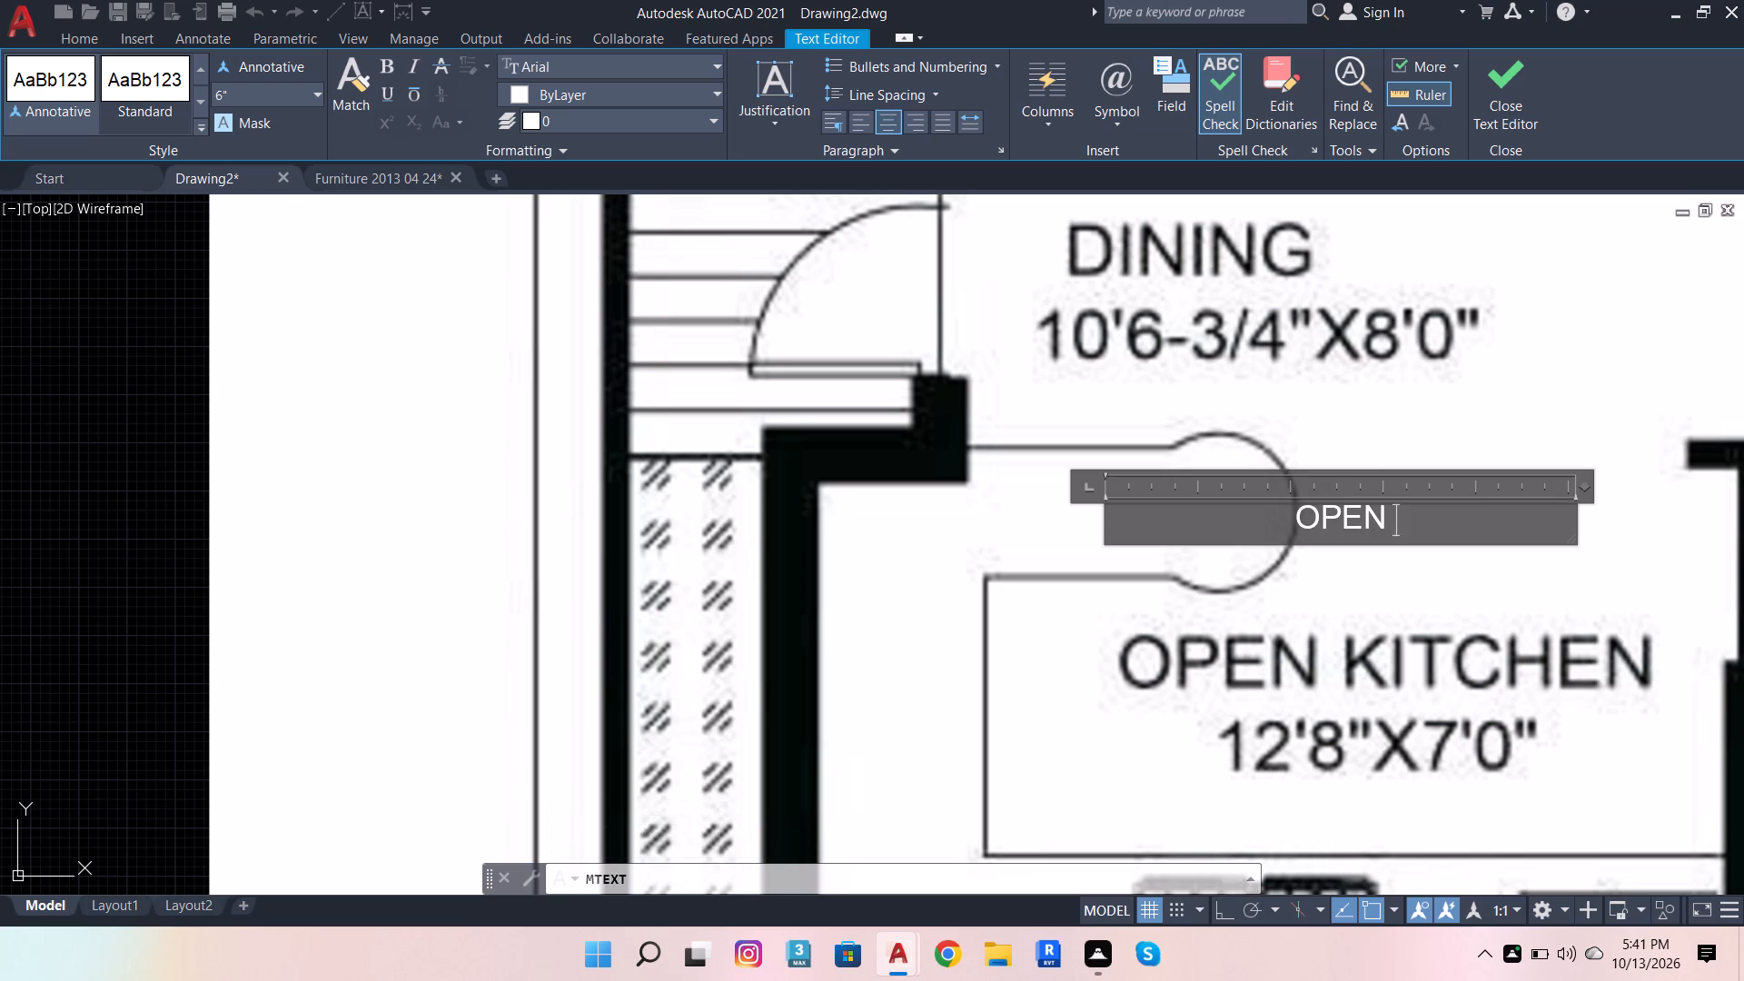
text(KIT)
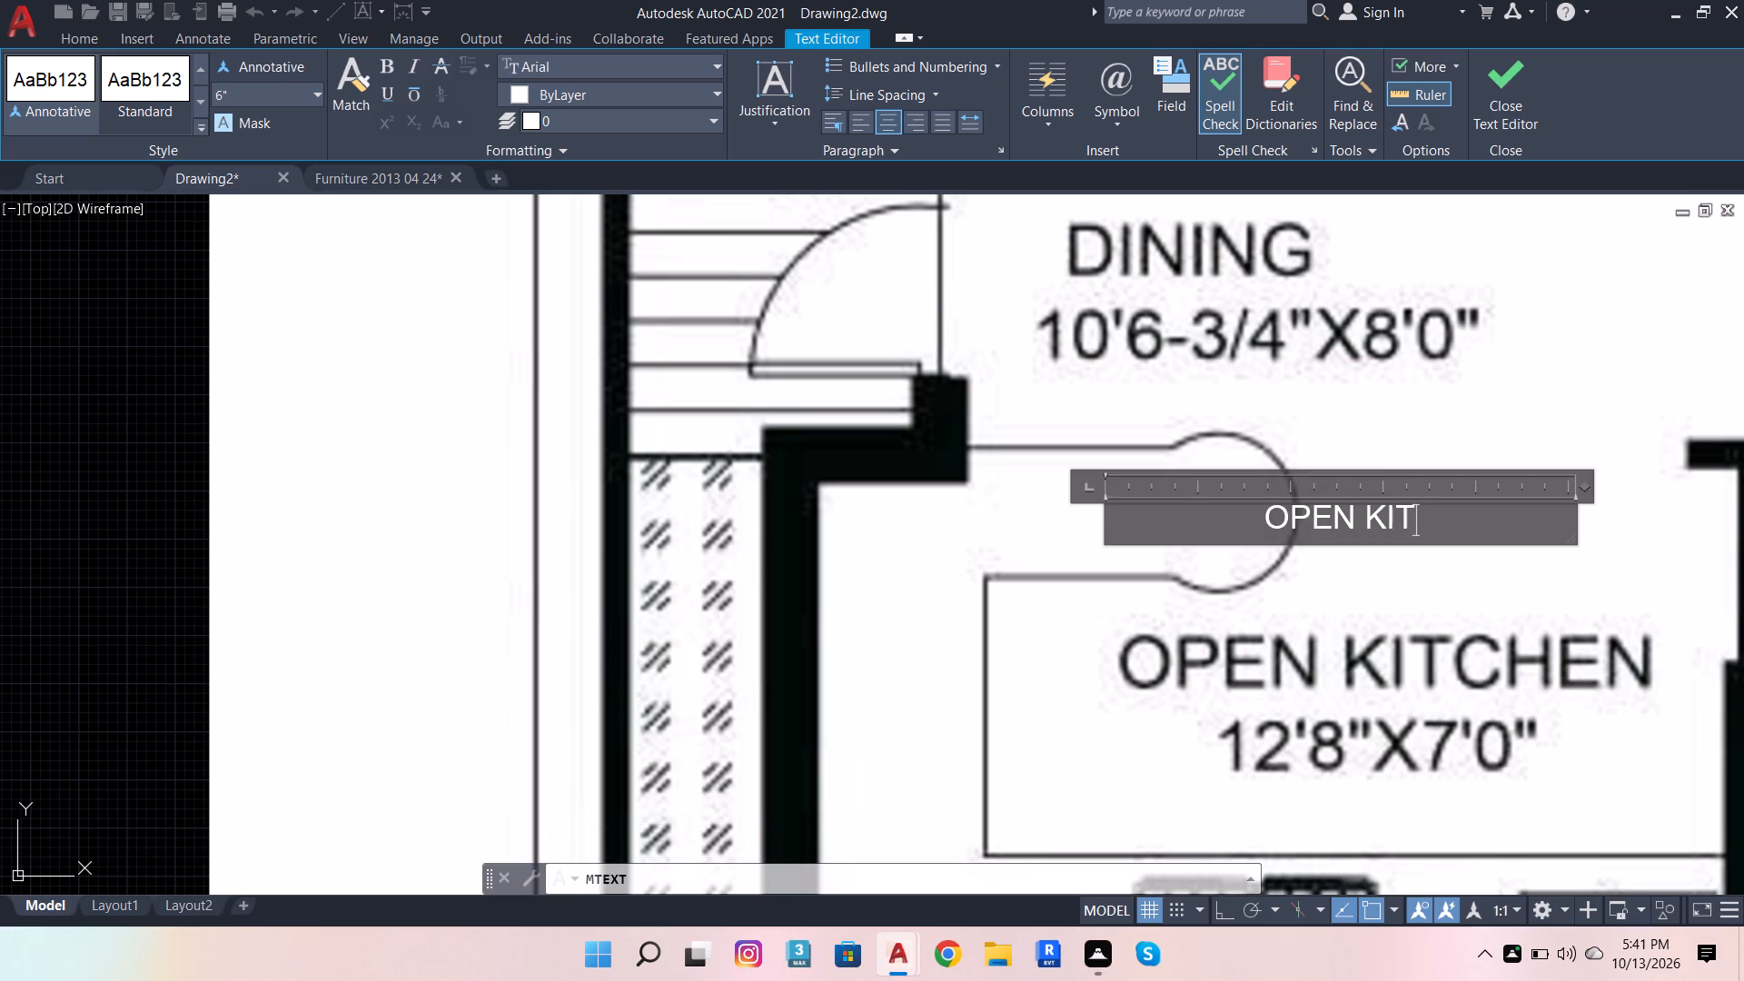
text(CHEN)
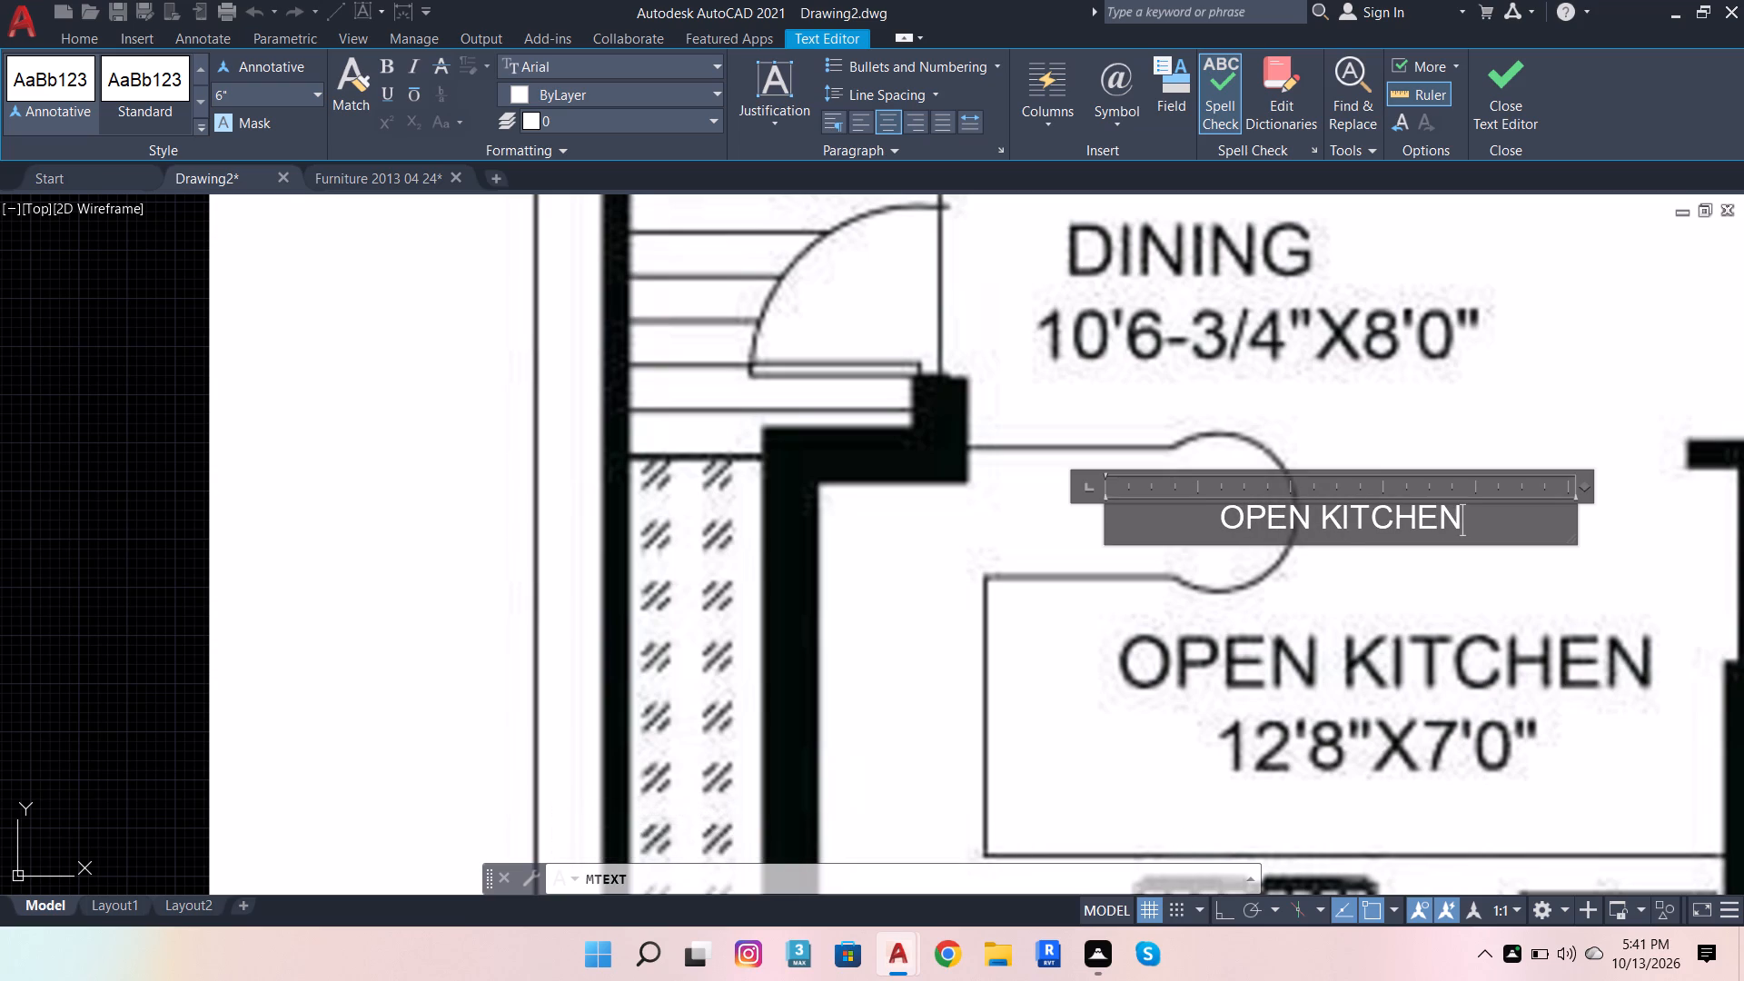
Add 12'8" X 7'0" as the second line under OPEN KITCHEN and finish the text.
key(Return)
text(12')
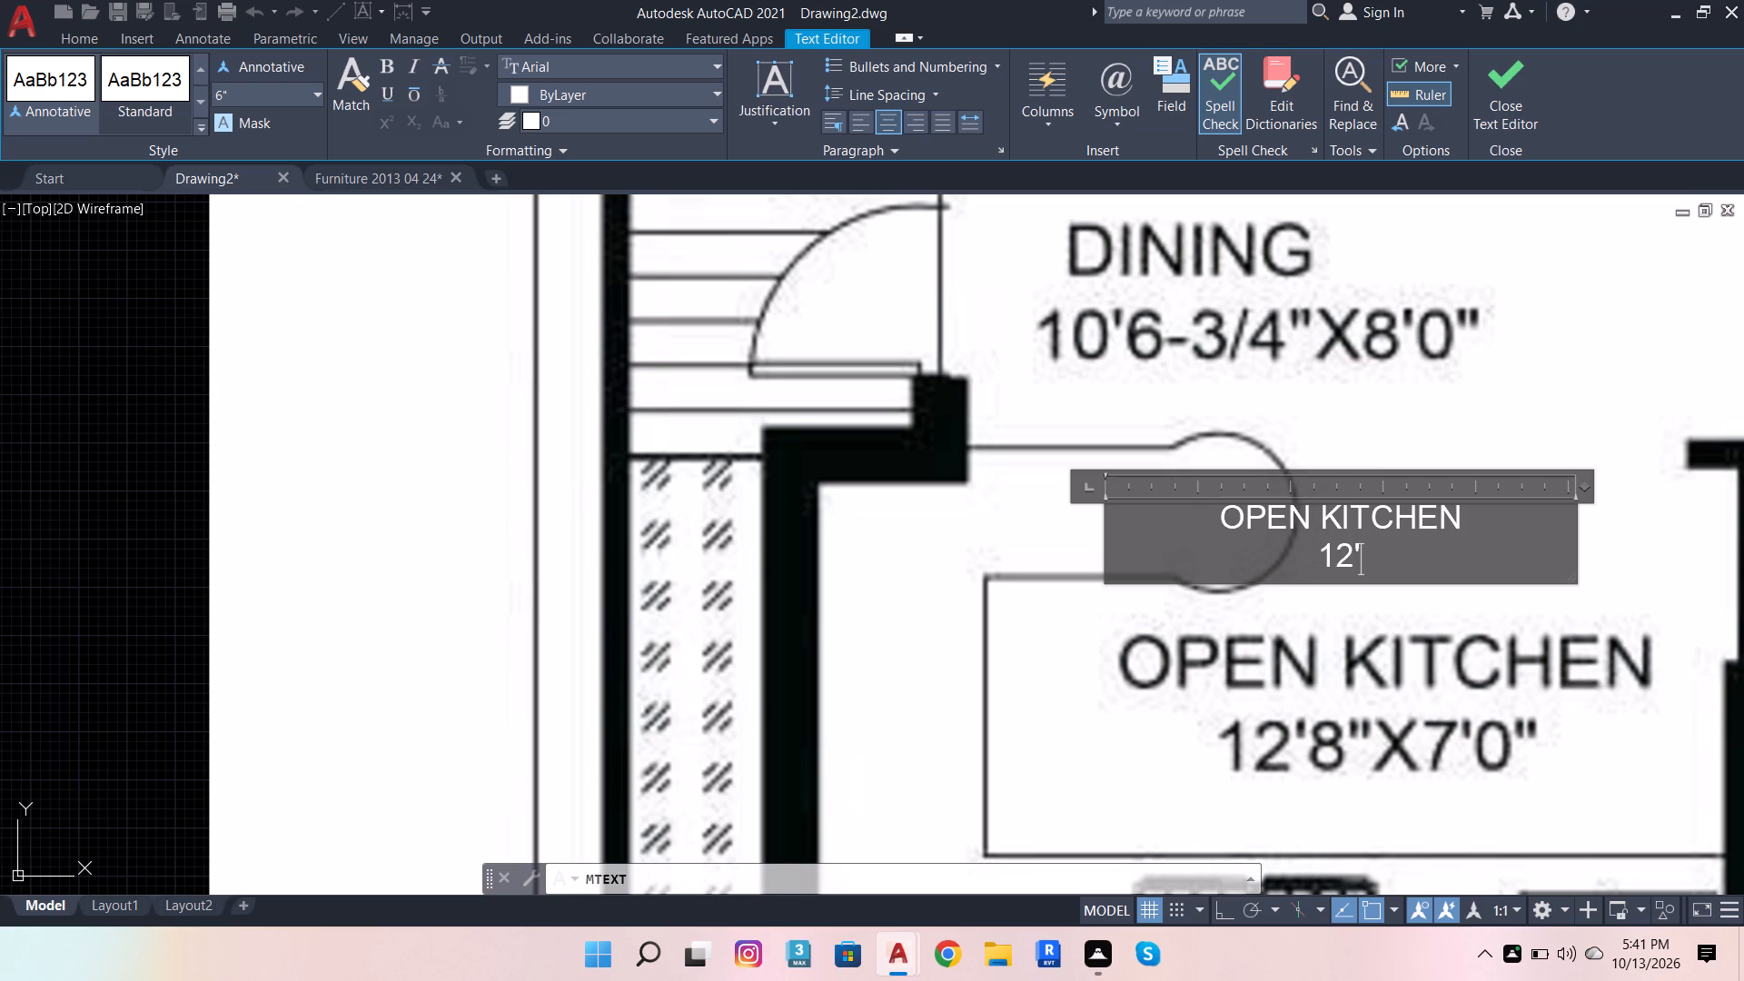
key(8)
text(" X)
key(space)
text(7')
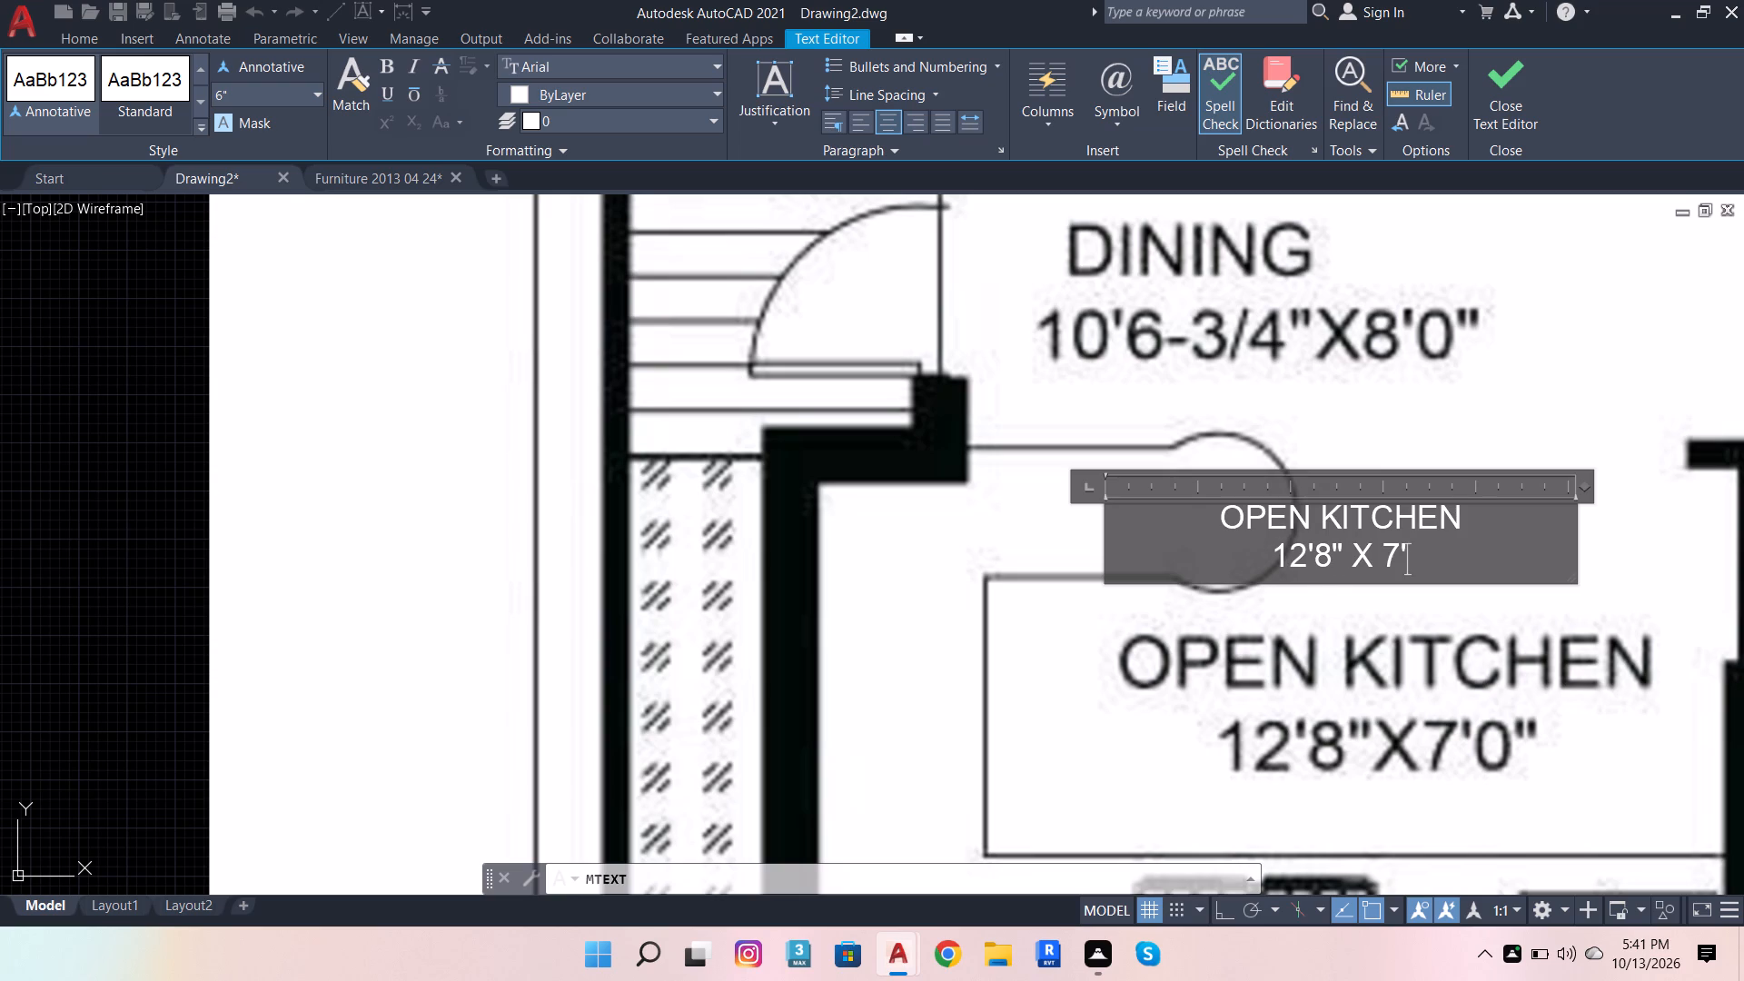
text(0")
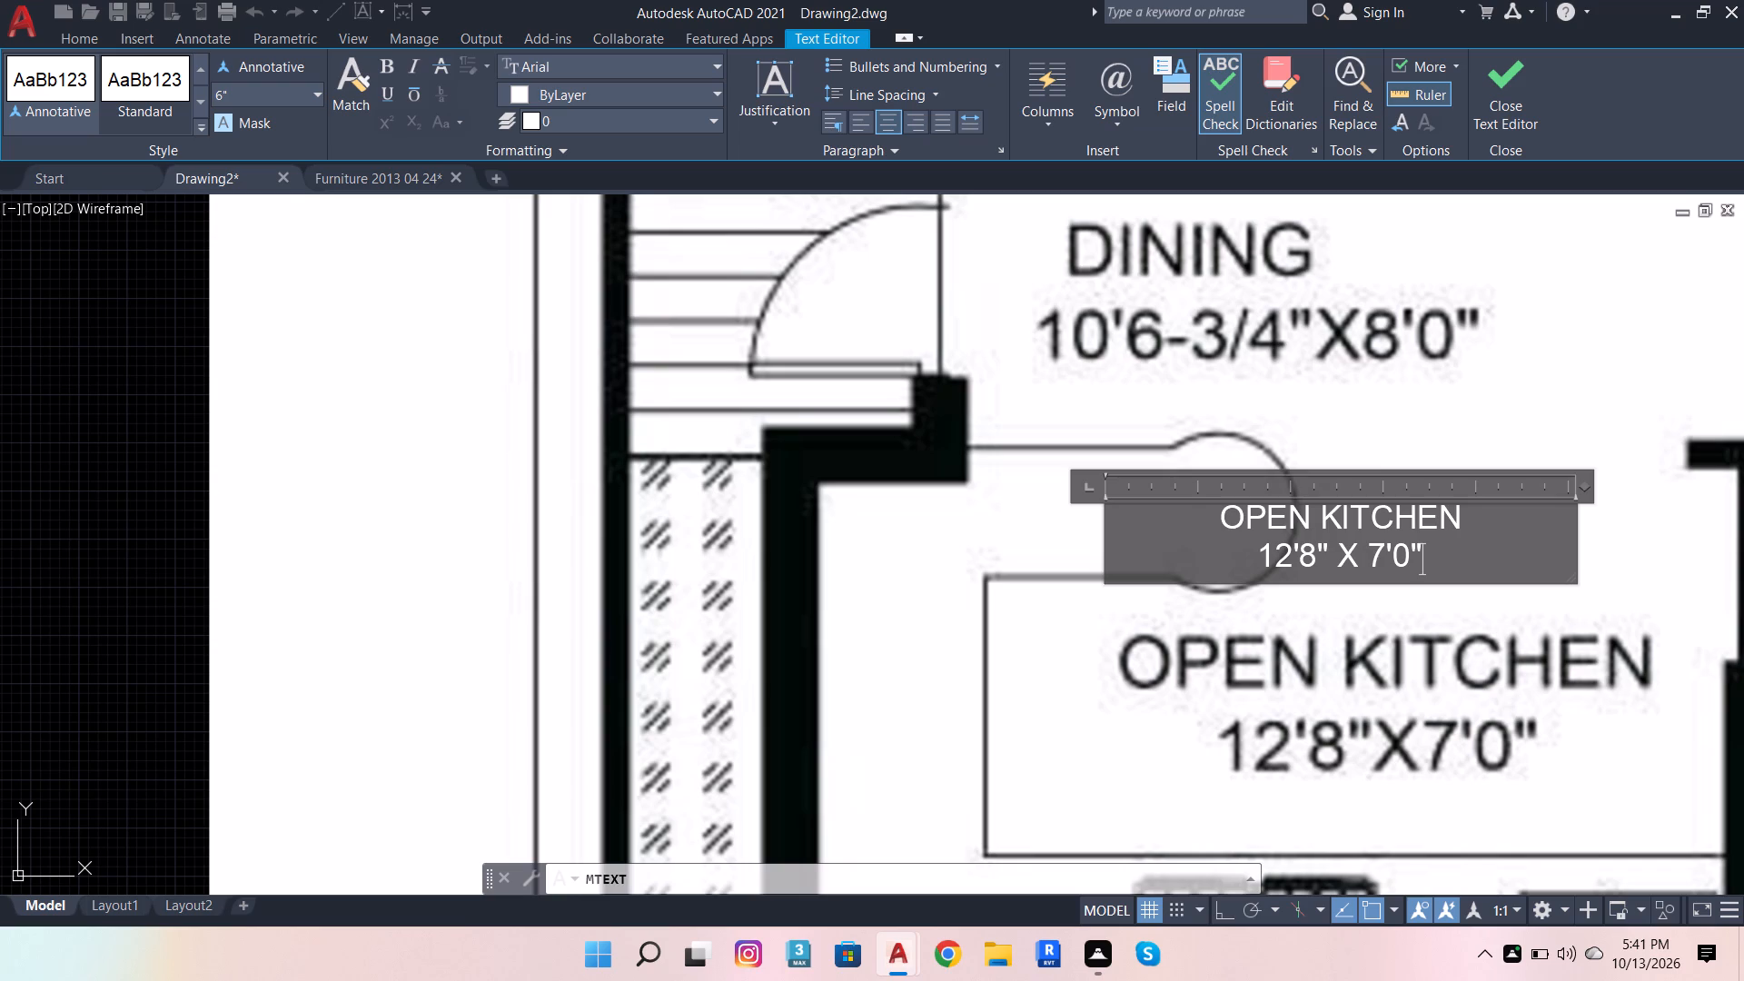
click(1402, 629)
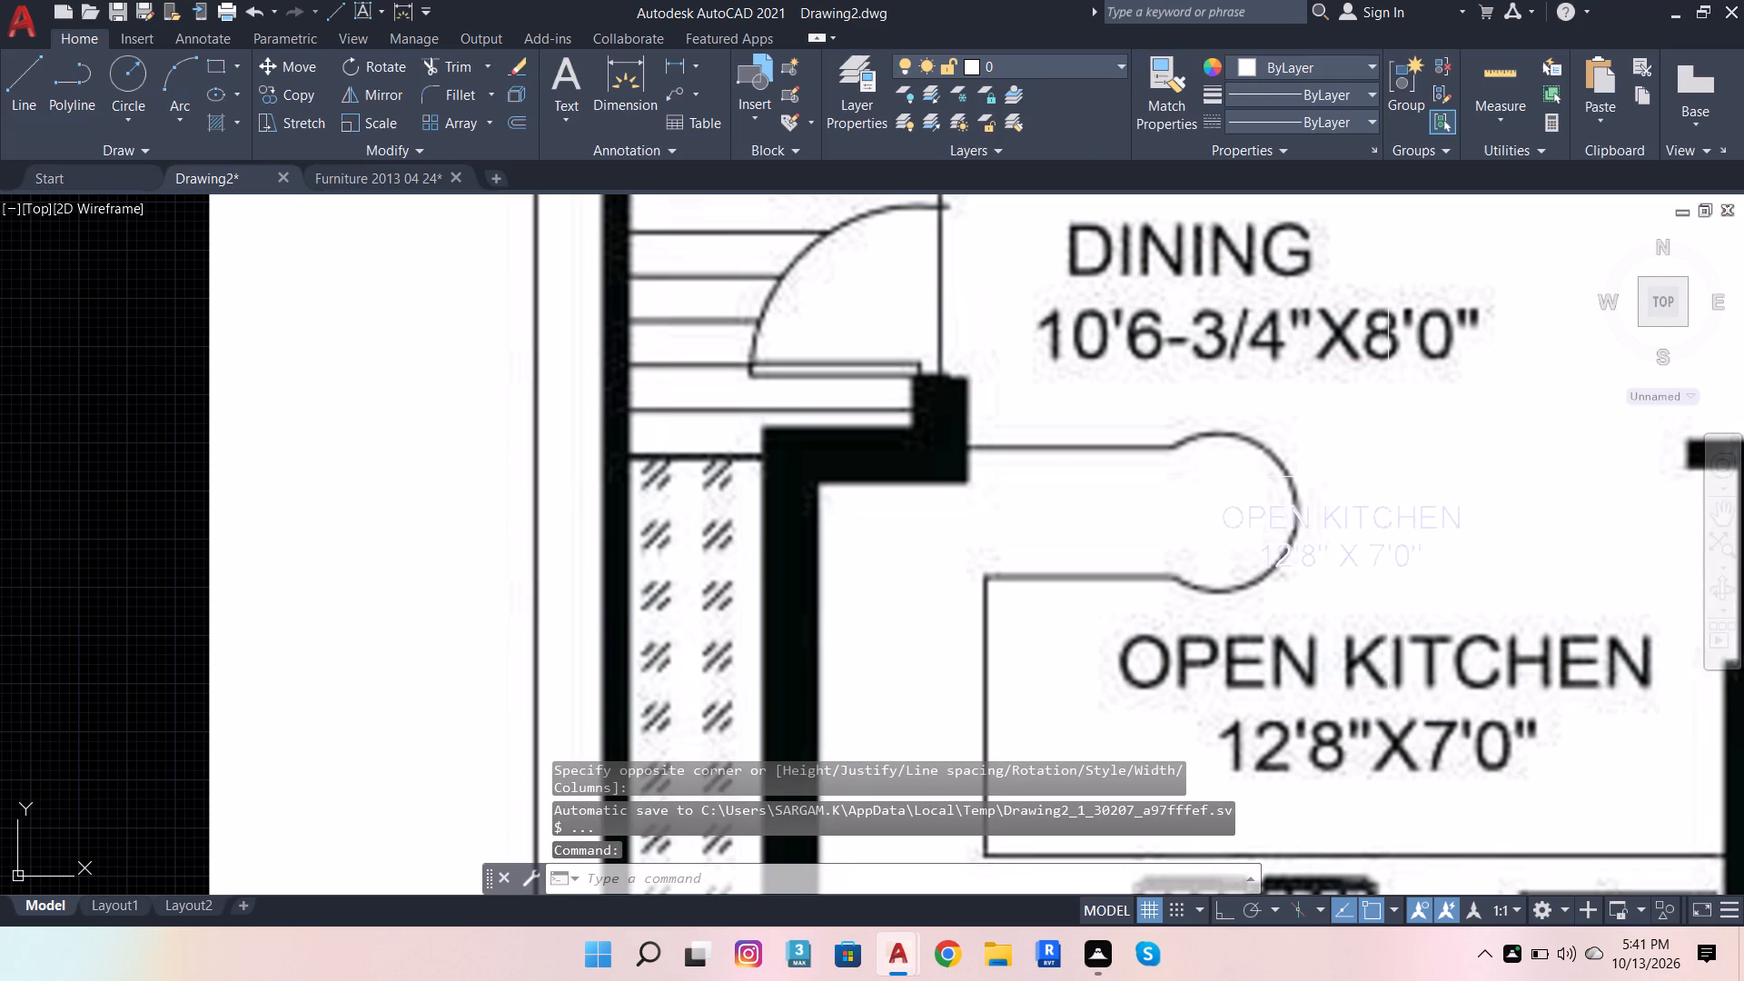
Move the new OPEN KITCHEN label from the reference image into the drawn plan's kitchen, just above the stove.
click(1388, 535)
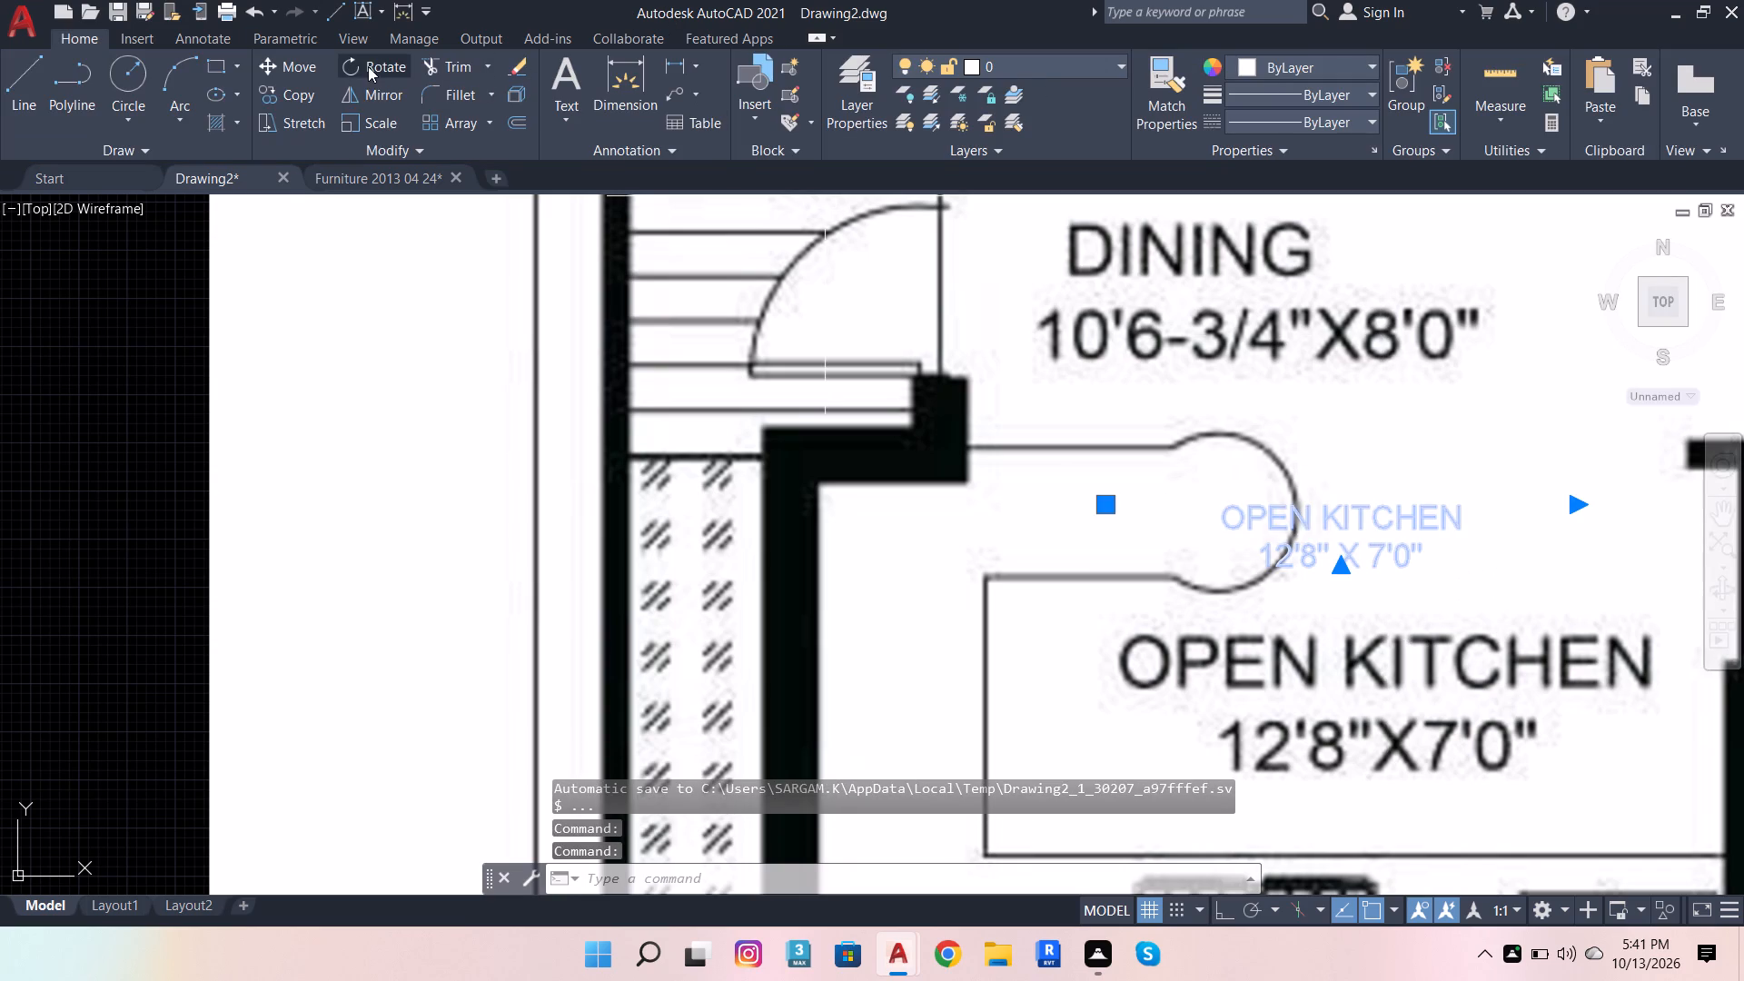
click(302, 73)
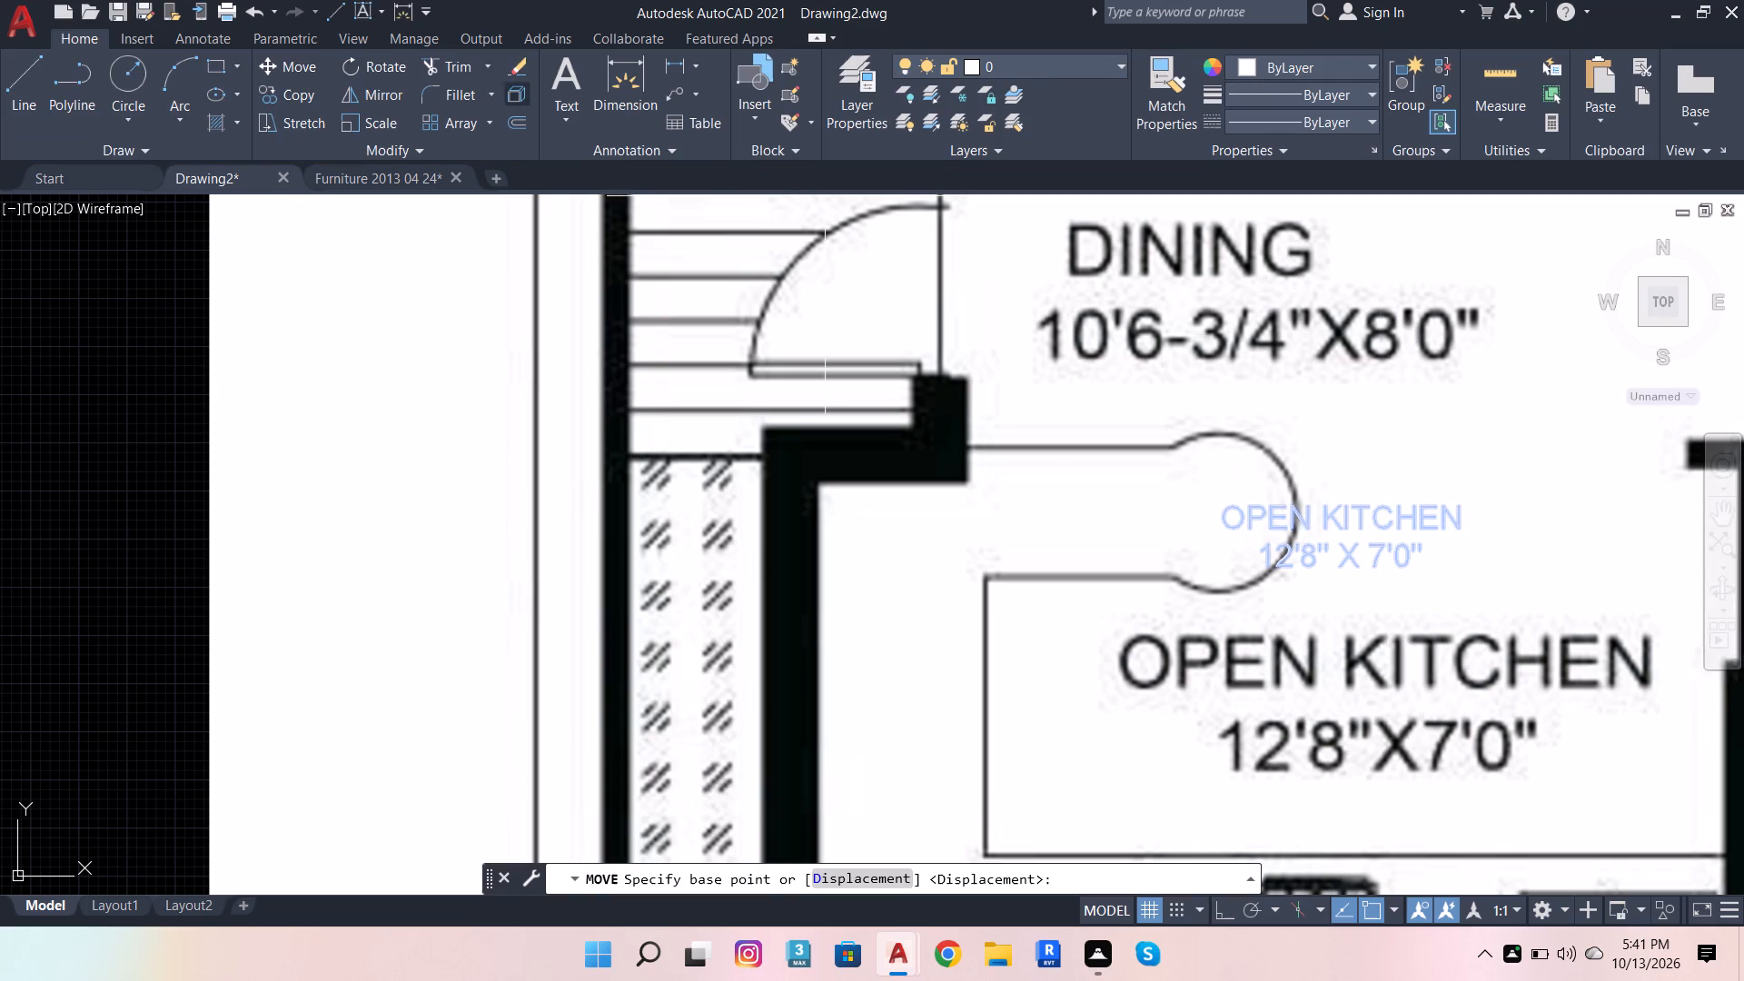
click(1367, 536)
scroll(1607, 529, down, 3)
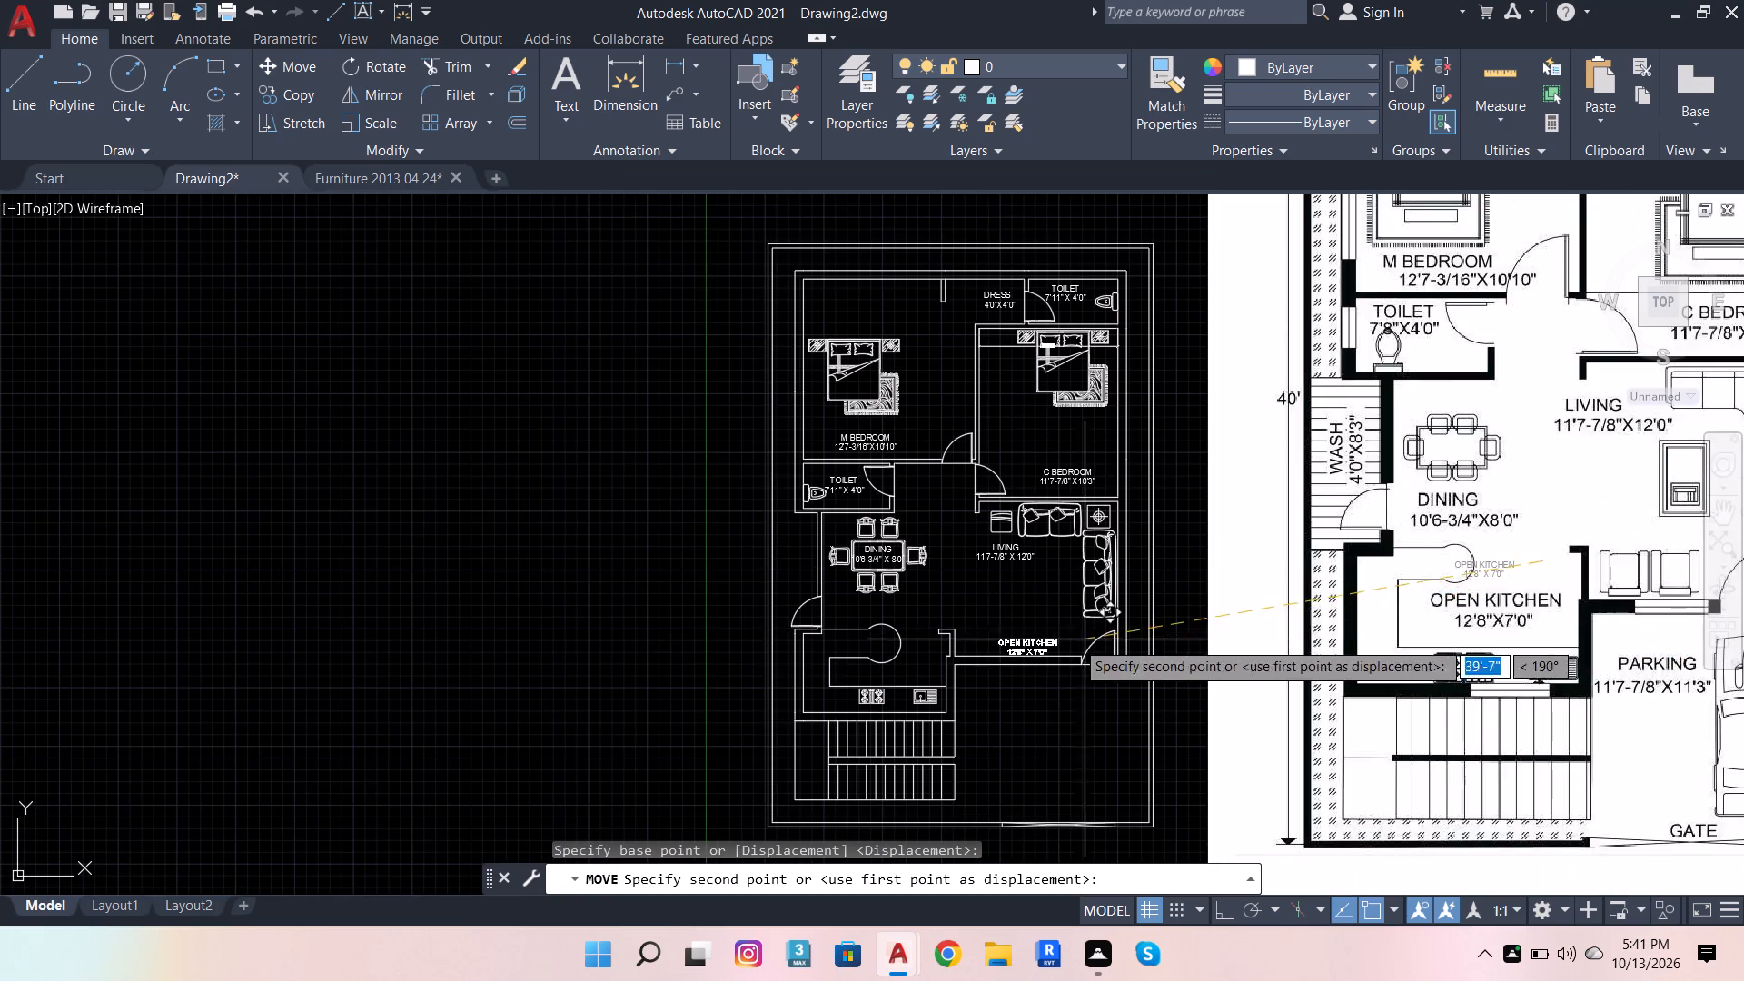
scroll(990, 647, up, 2)
scroll(887, 676, up, 2)
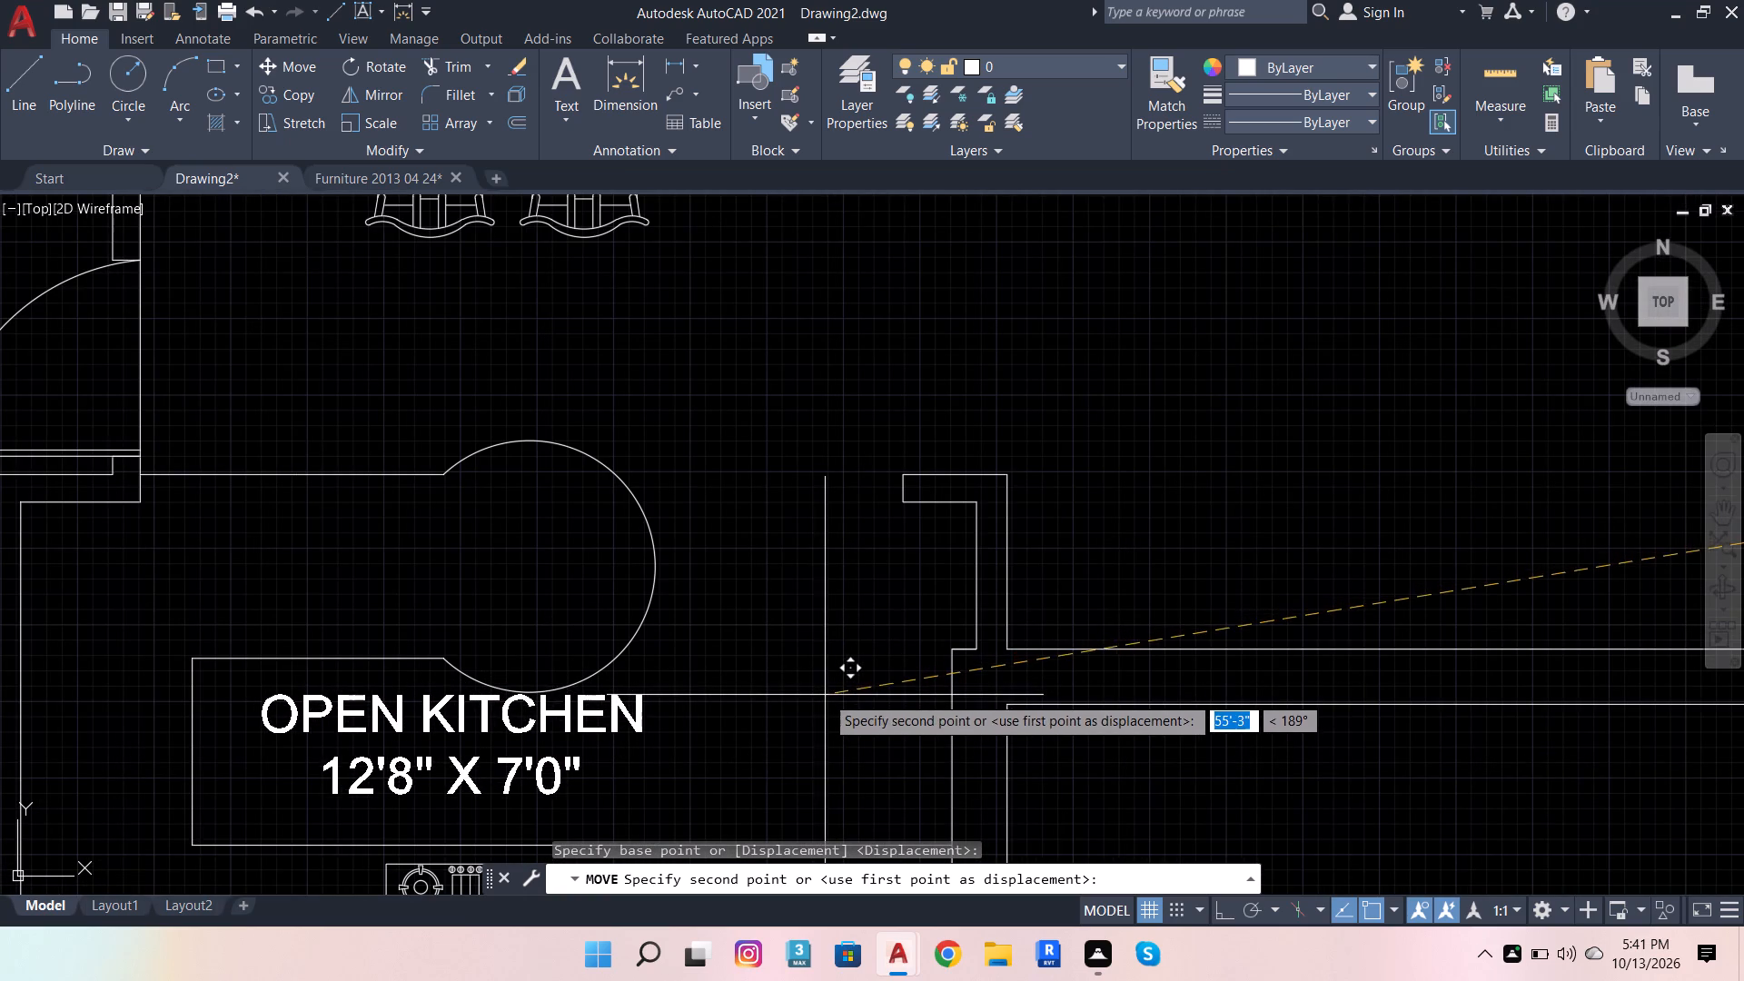
click(827, 712)
scroll(865, 572, down, 3)
scroll(790, 627, up, 2)
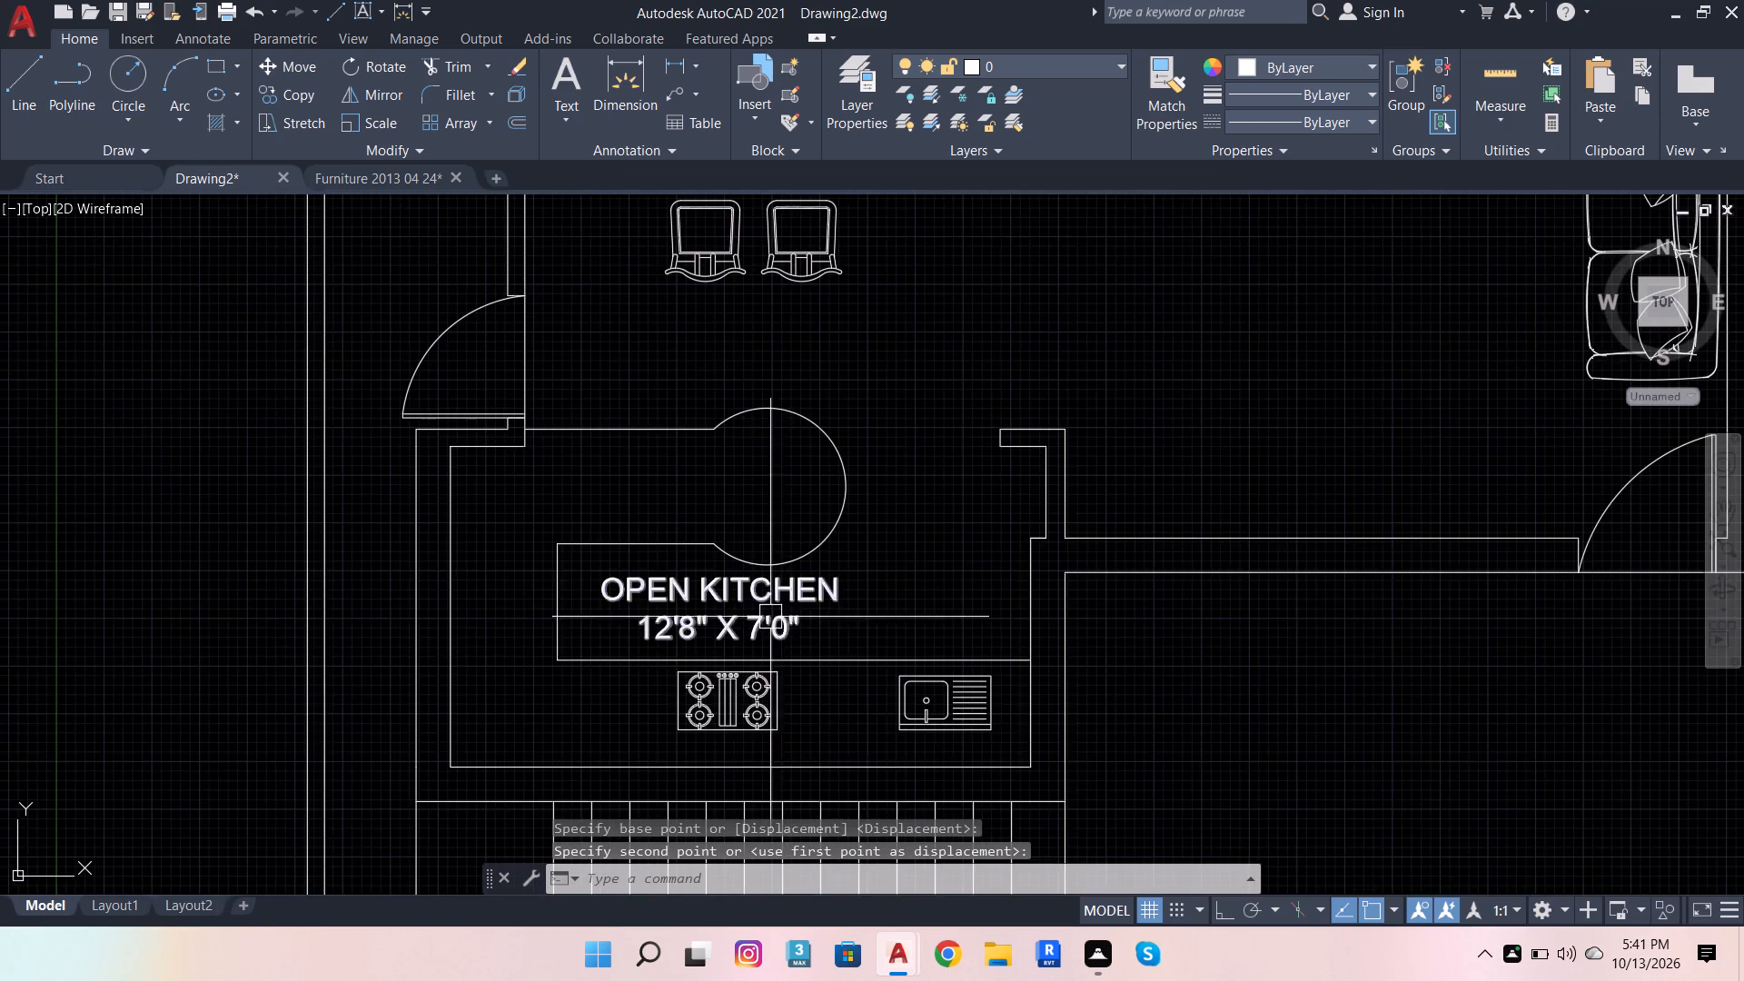
scroll(739, 579, down, 3)
scroll(909, 559, down, 1)
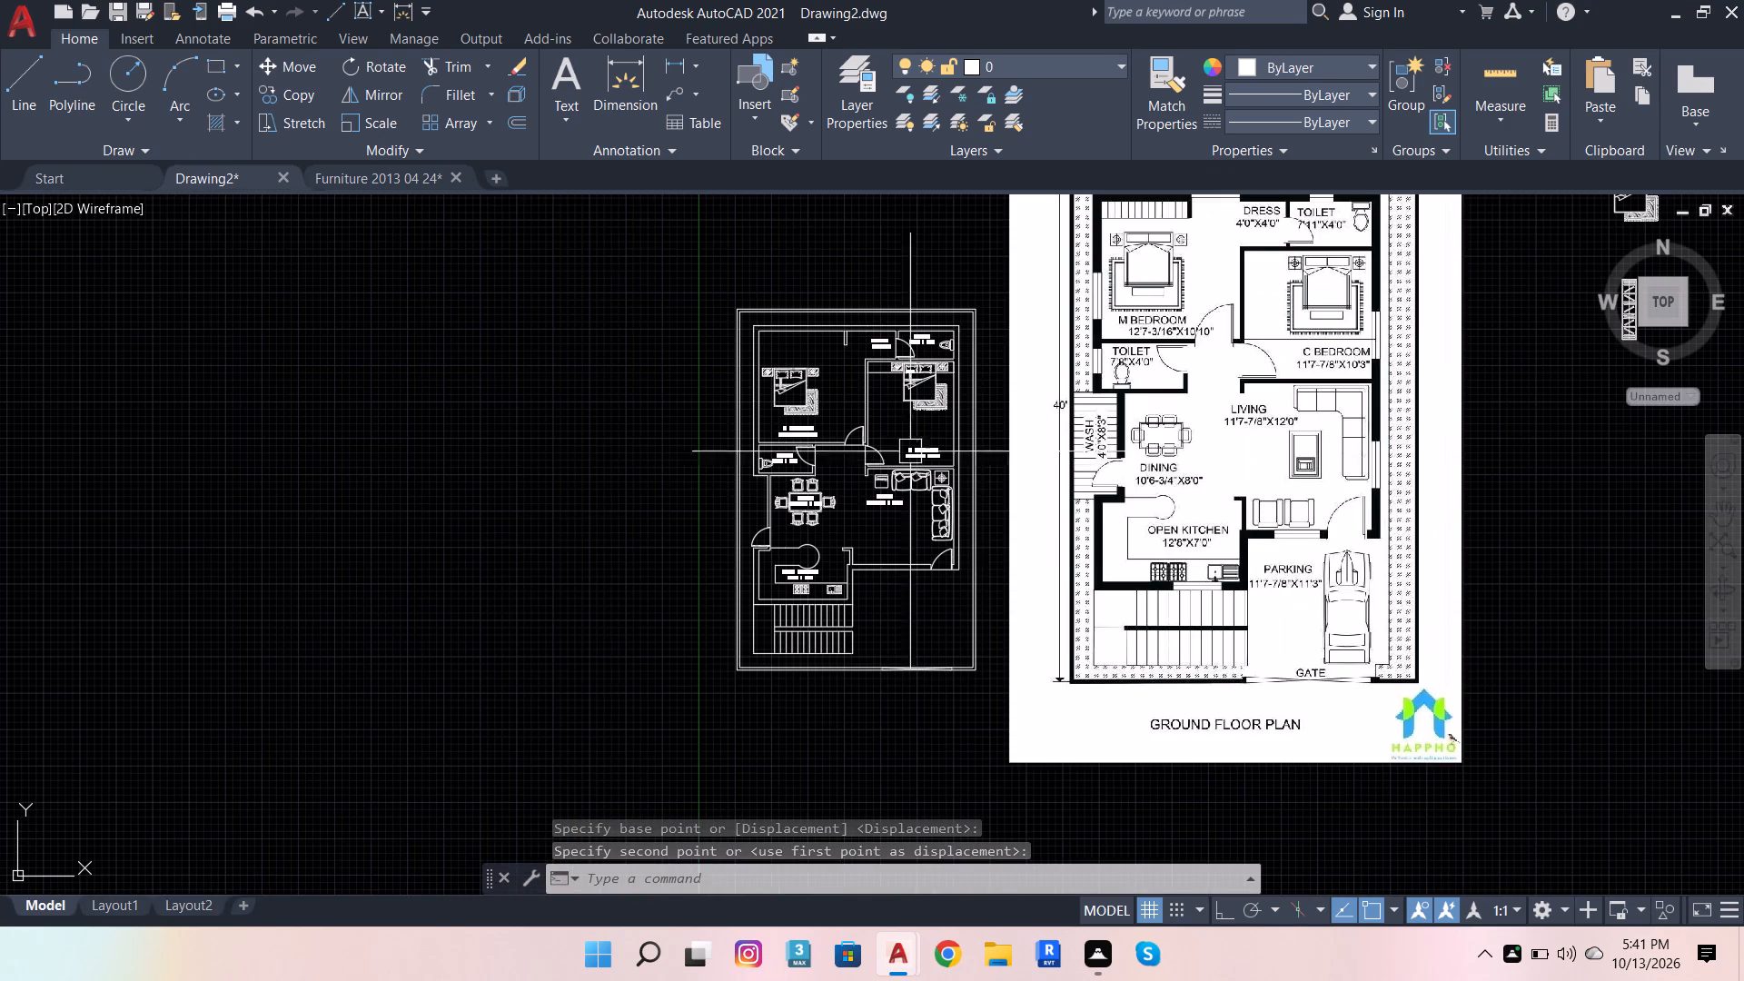
Place a centre-justified multiline text box above the reference plan's parking label and enter PARKING as its first line.
scroll(1328, 453, up, 1)
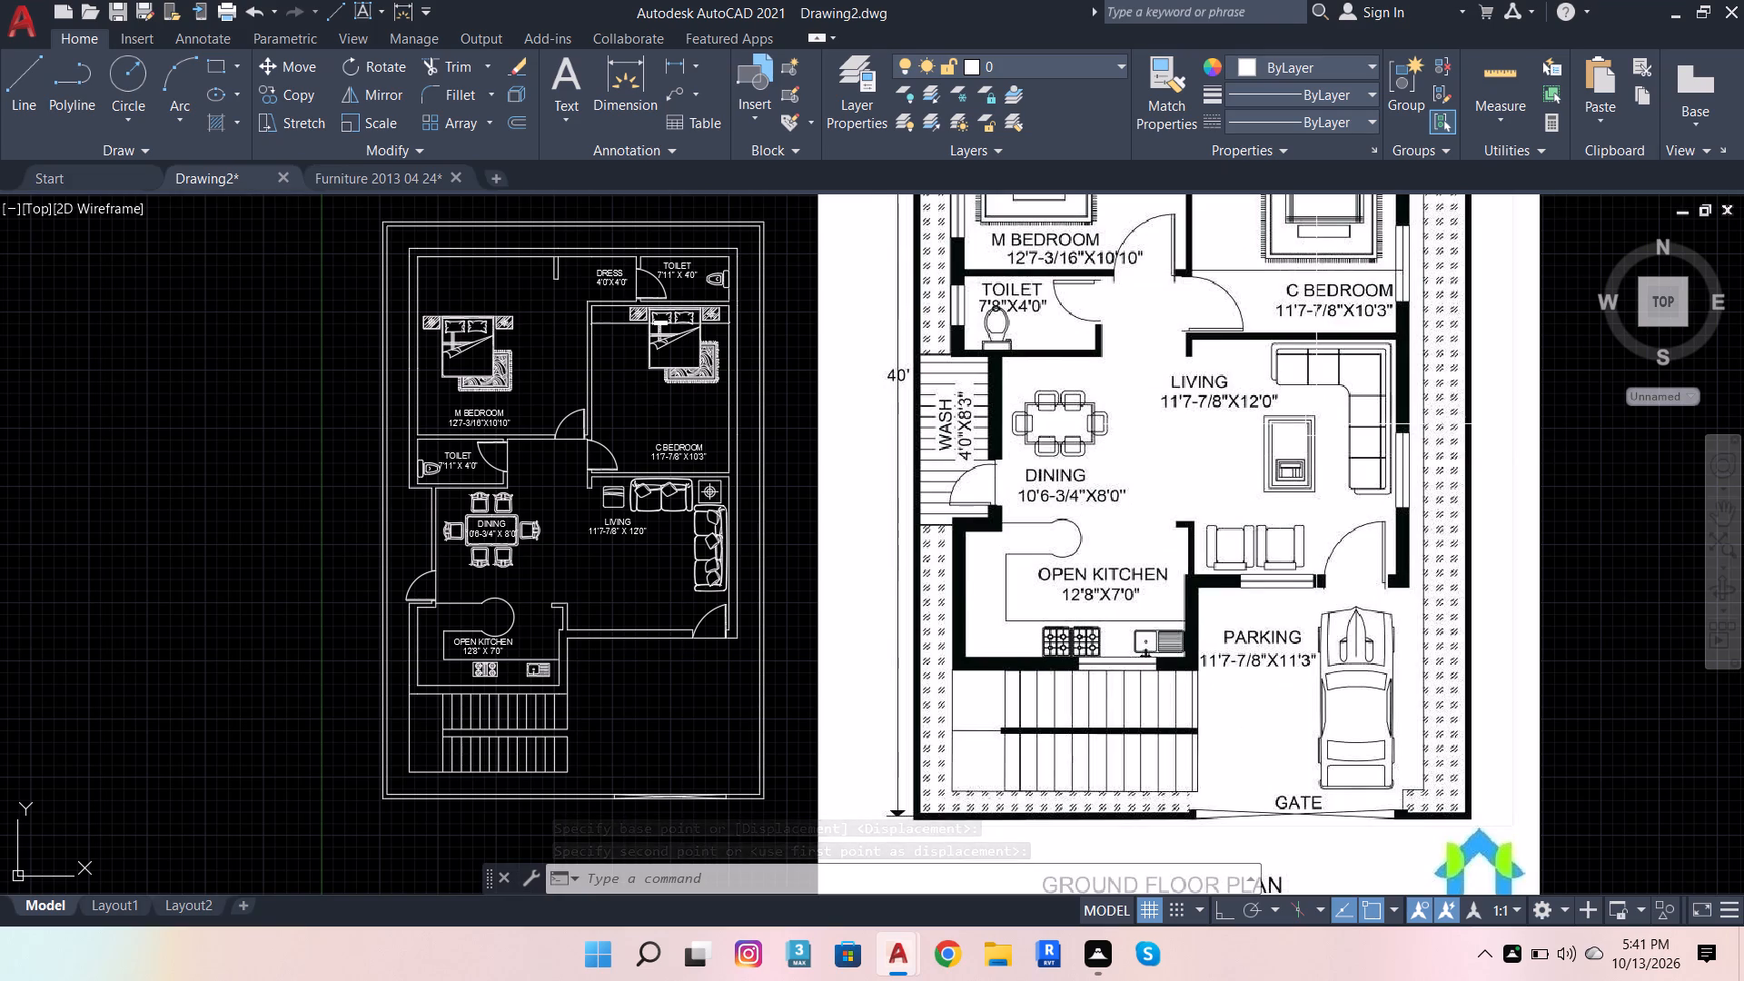
scroll(1170, 587, down, 1)
scroll(1206, 635, up, 1)
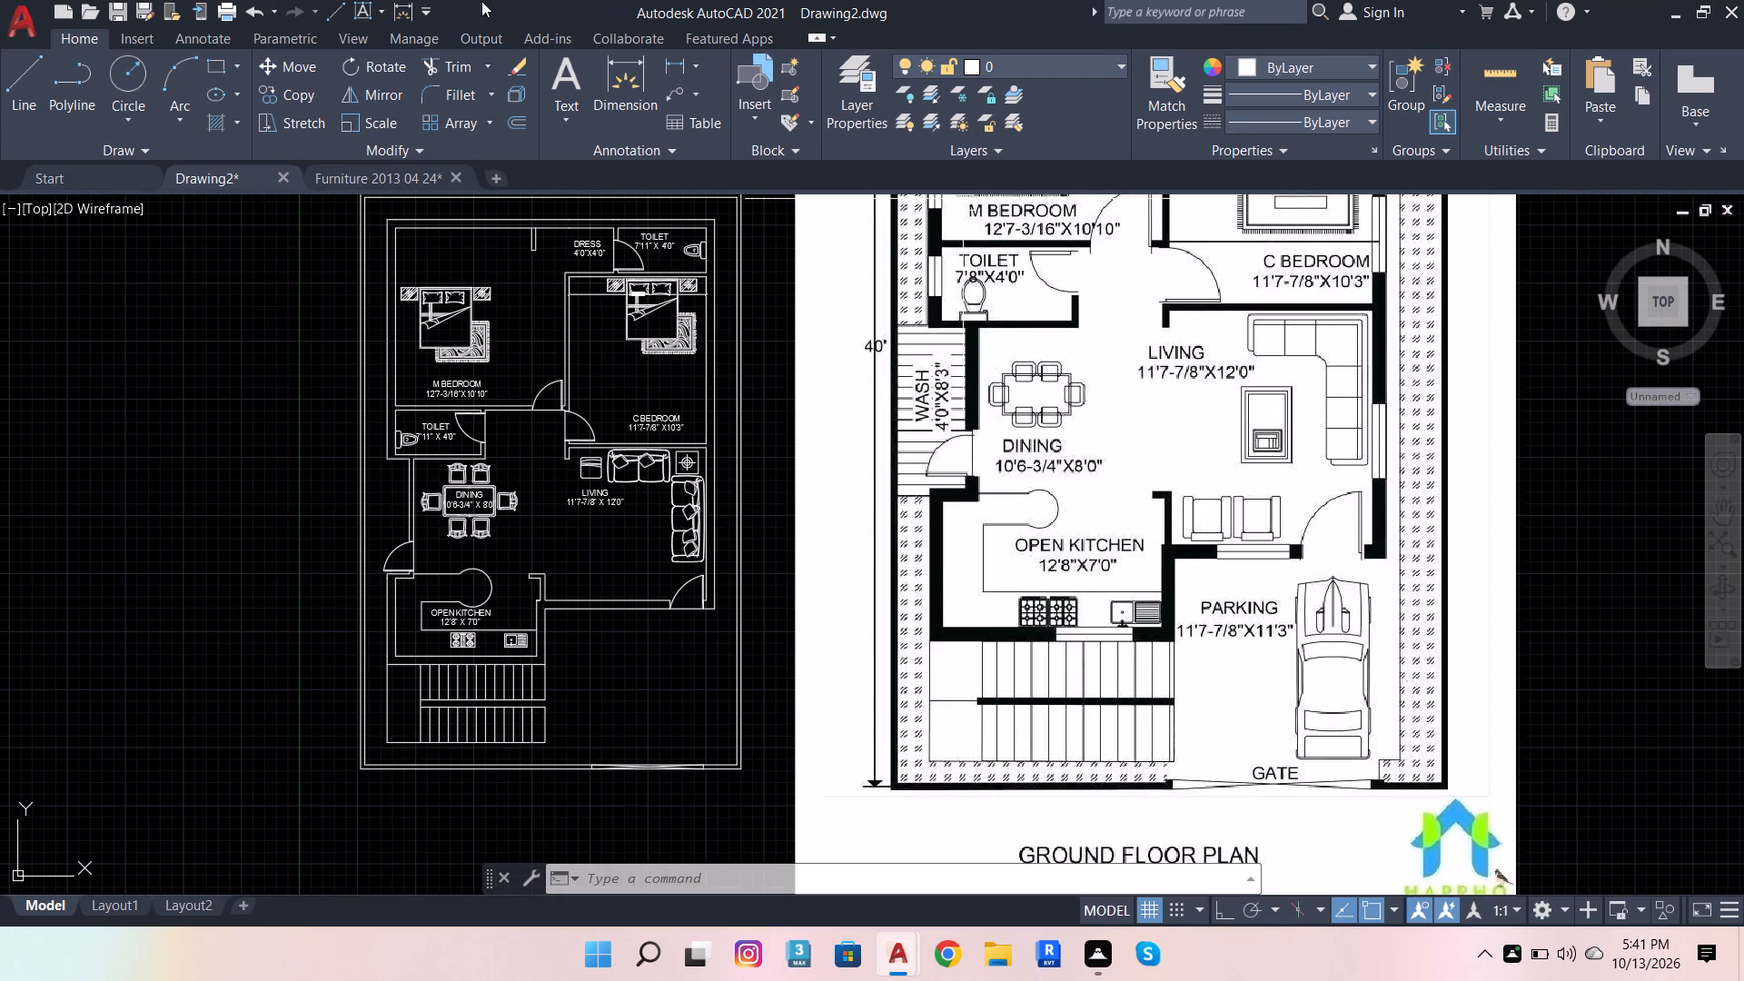
click(551, 72)
scroll(1078, 468, up, 3)
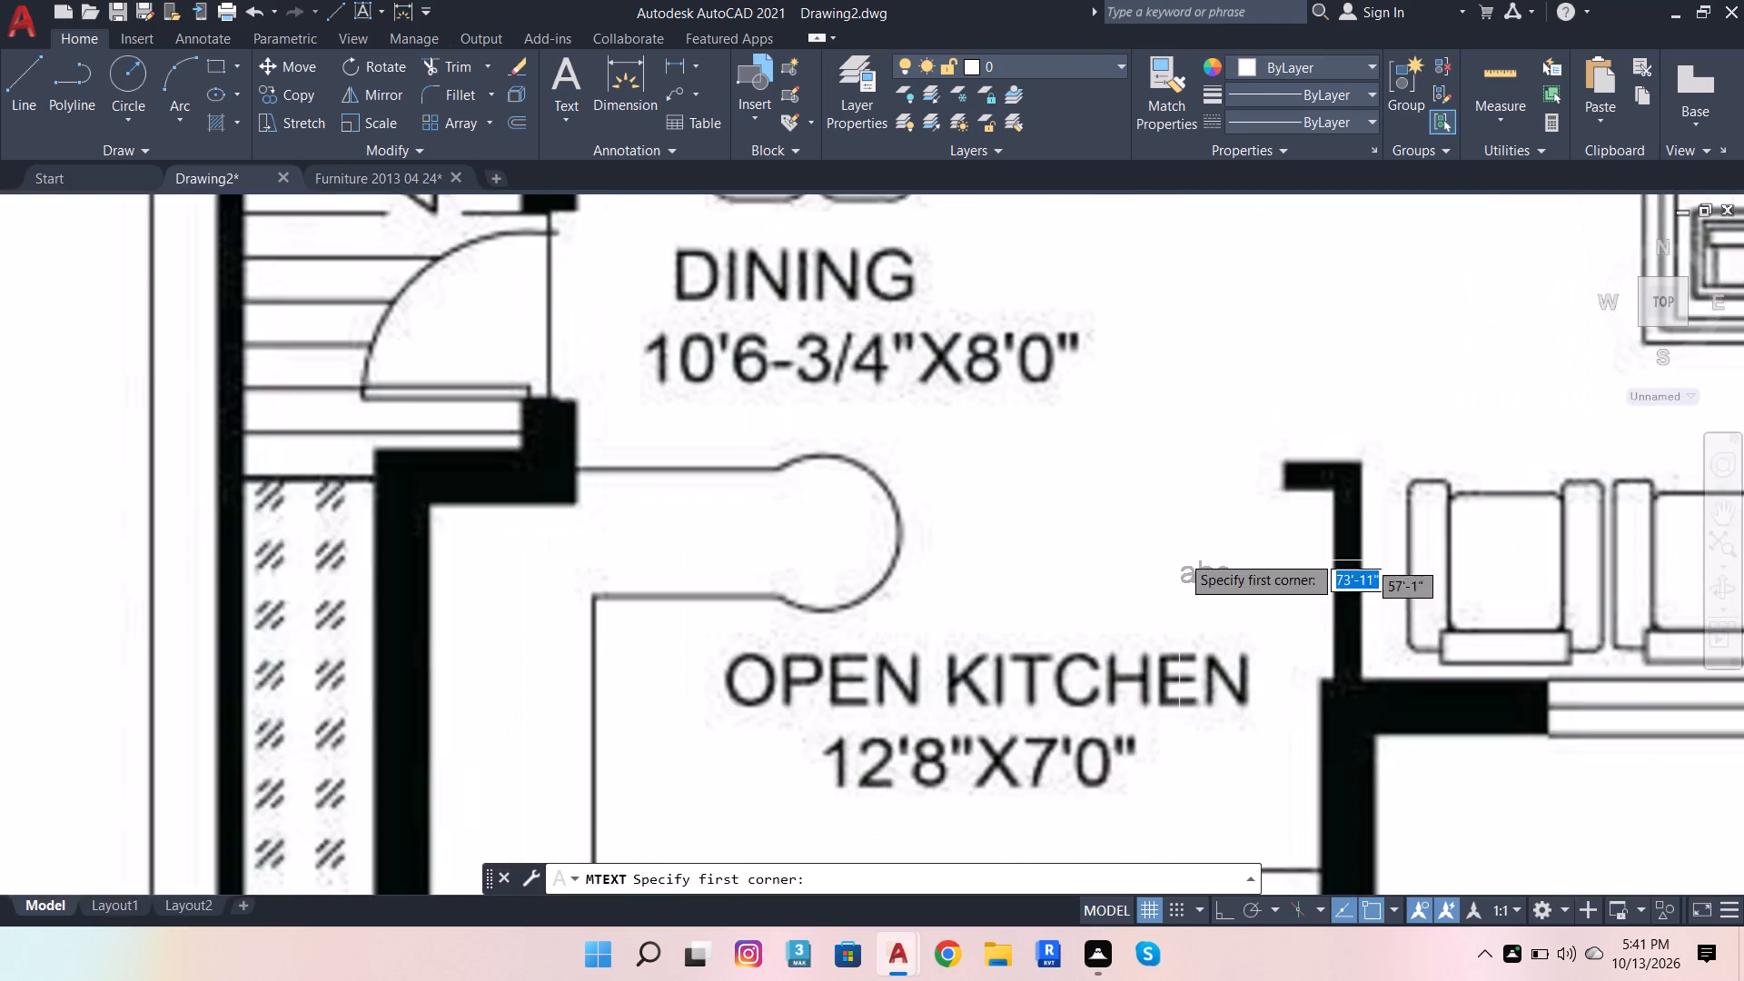
scroll(1149, 500, down, 3)
scroll(1312, 577, up, 3)
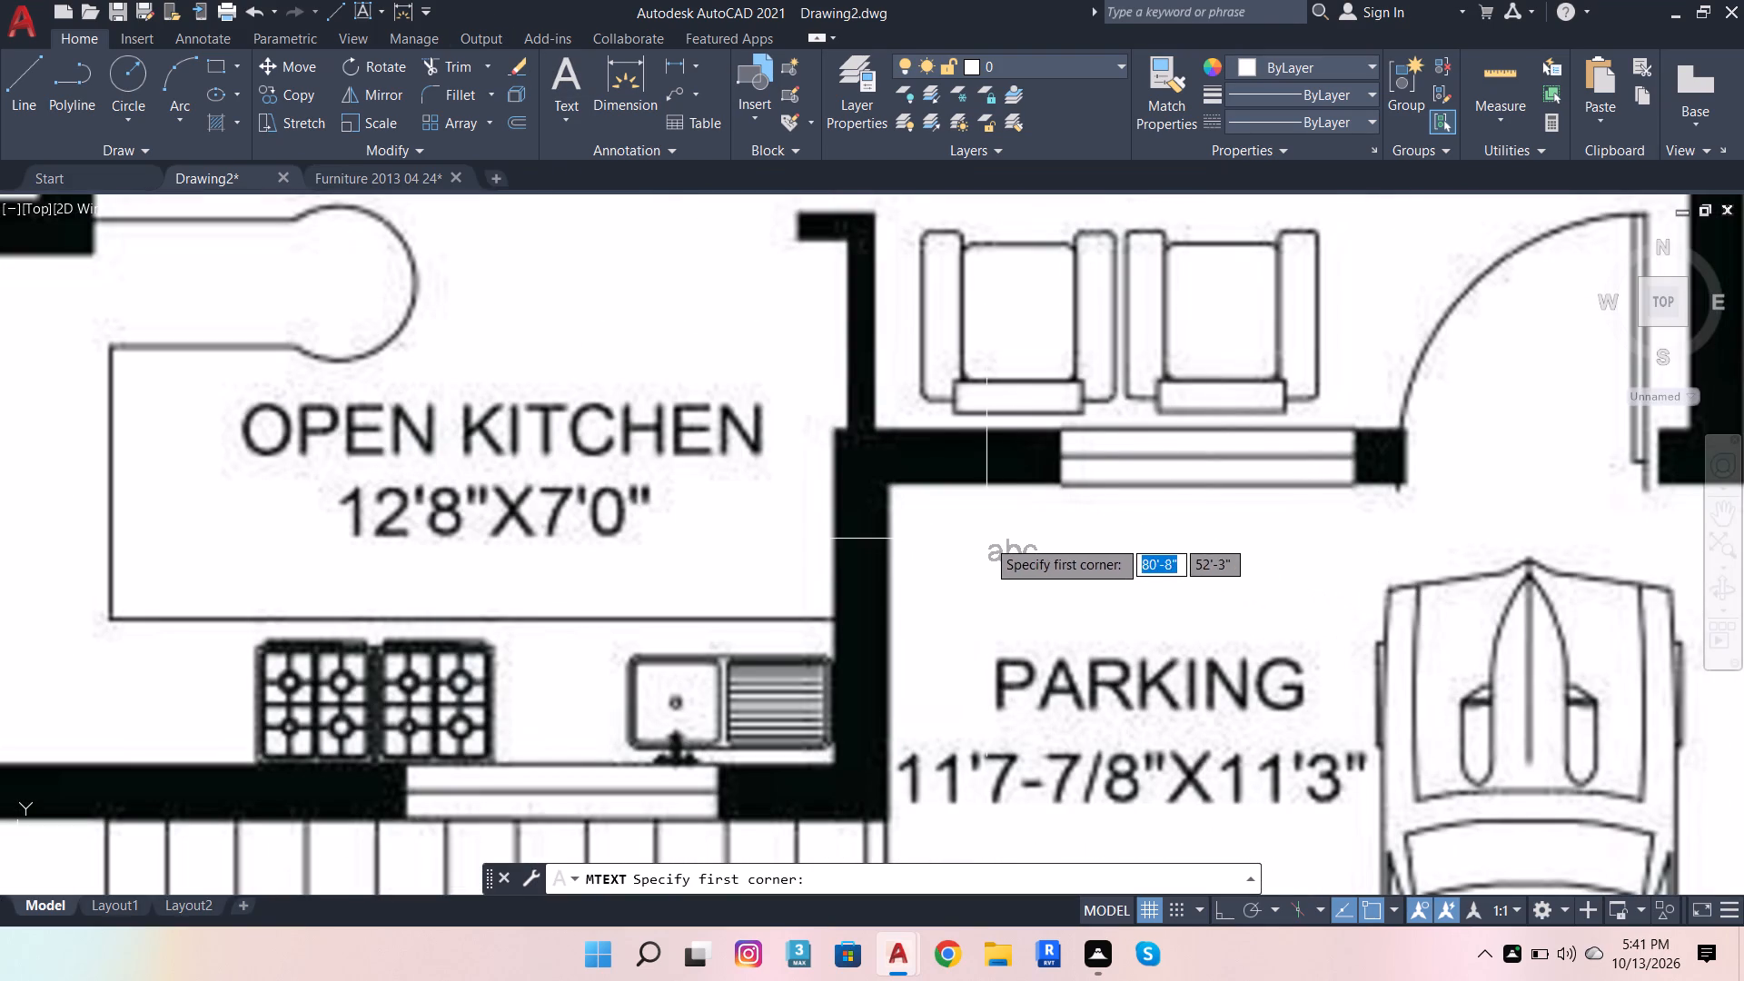
click(958, 539)
click(1338, 603)
scroll(1209, 556, up, 1)
scroll(1007, 473, down, 1)
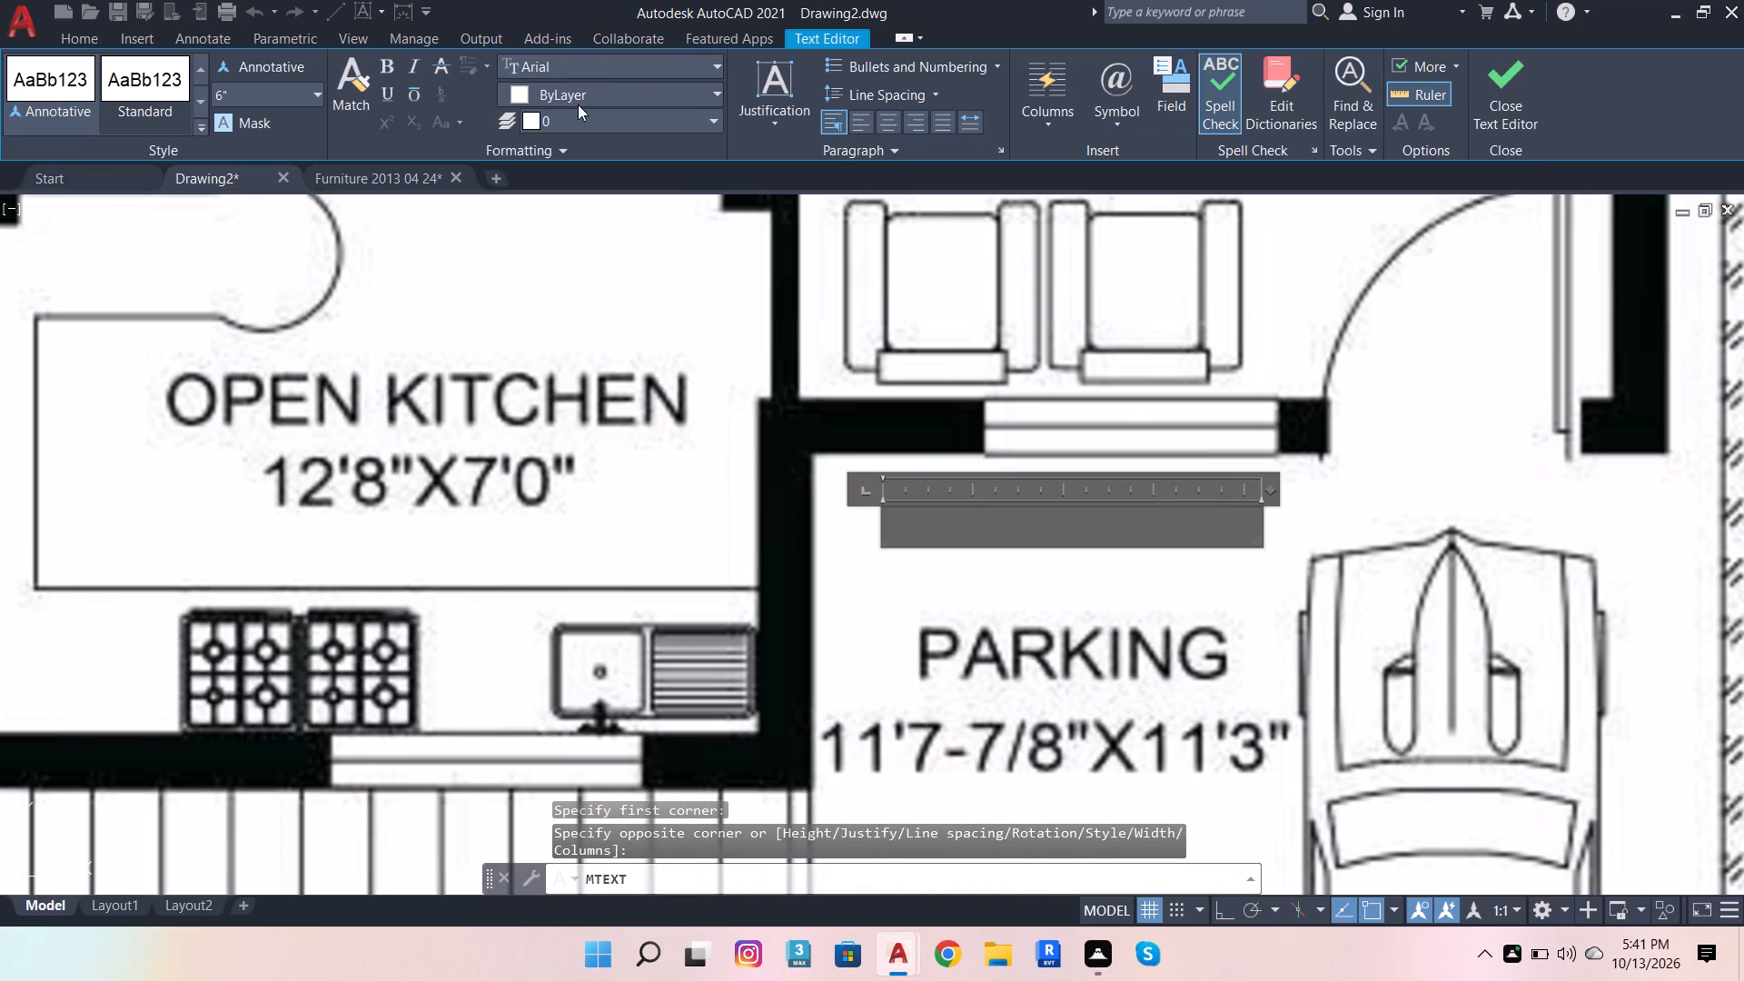
click(888, 120)
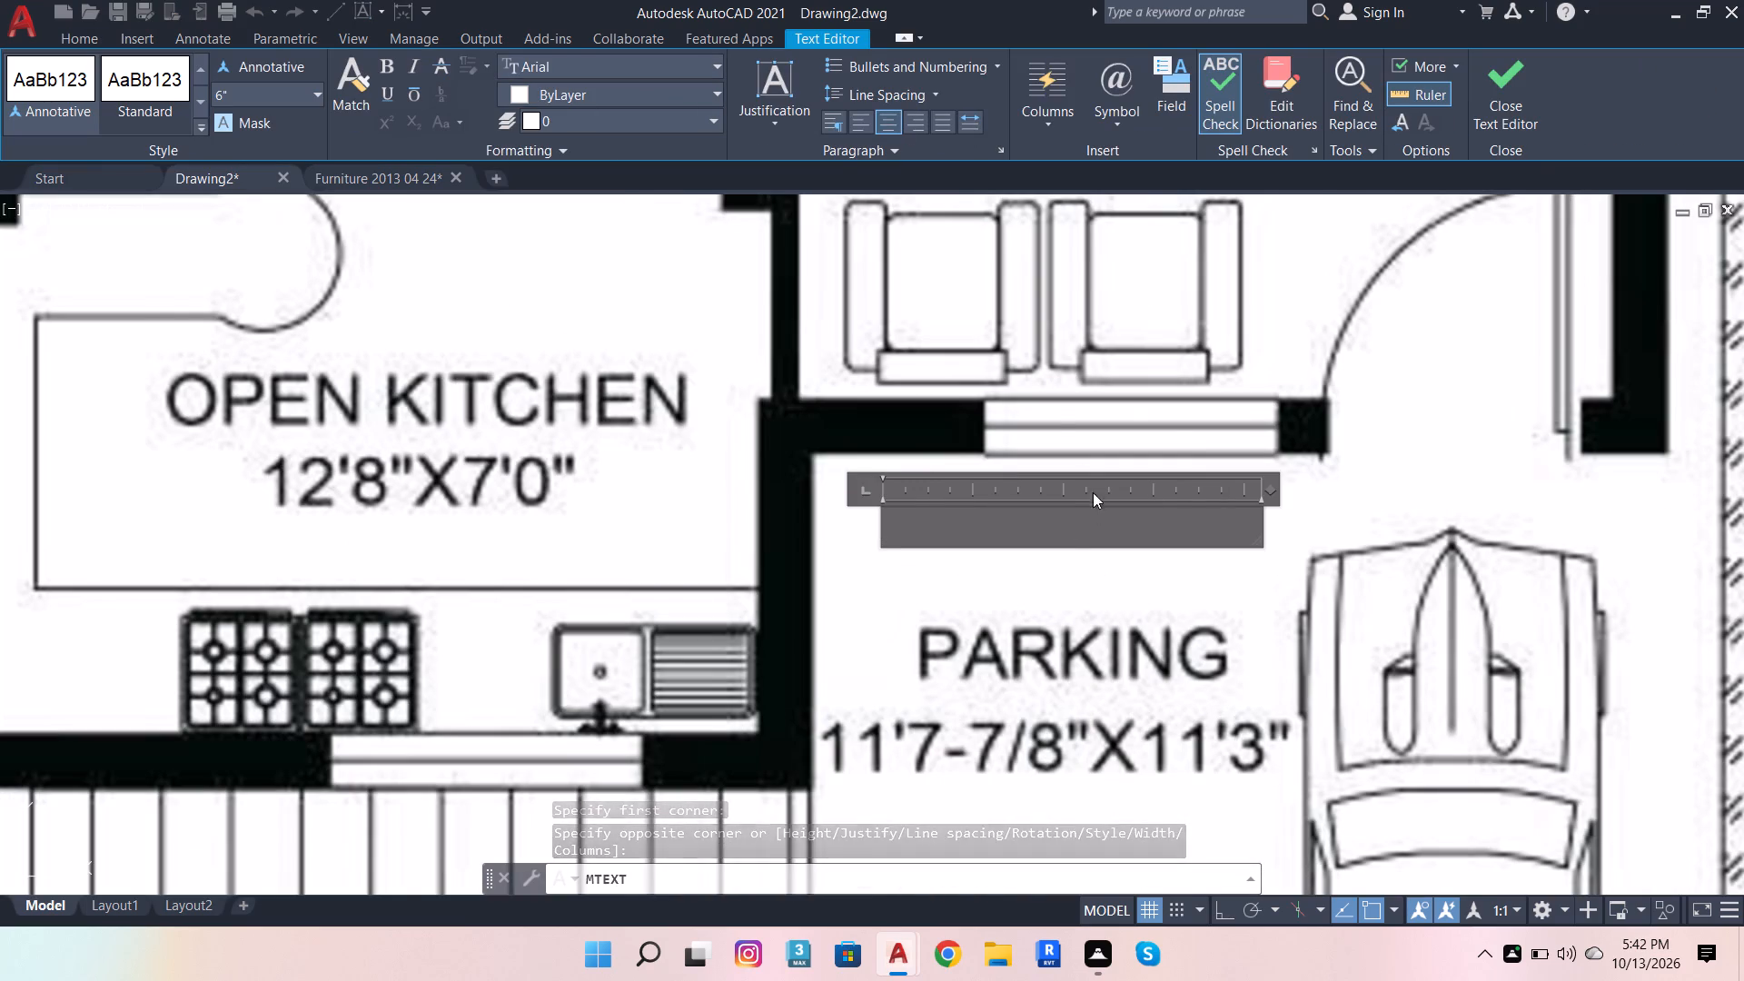
scroll(1110, 534, up, 1)
text(PA)
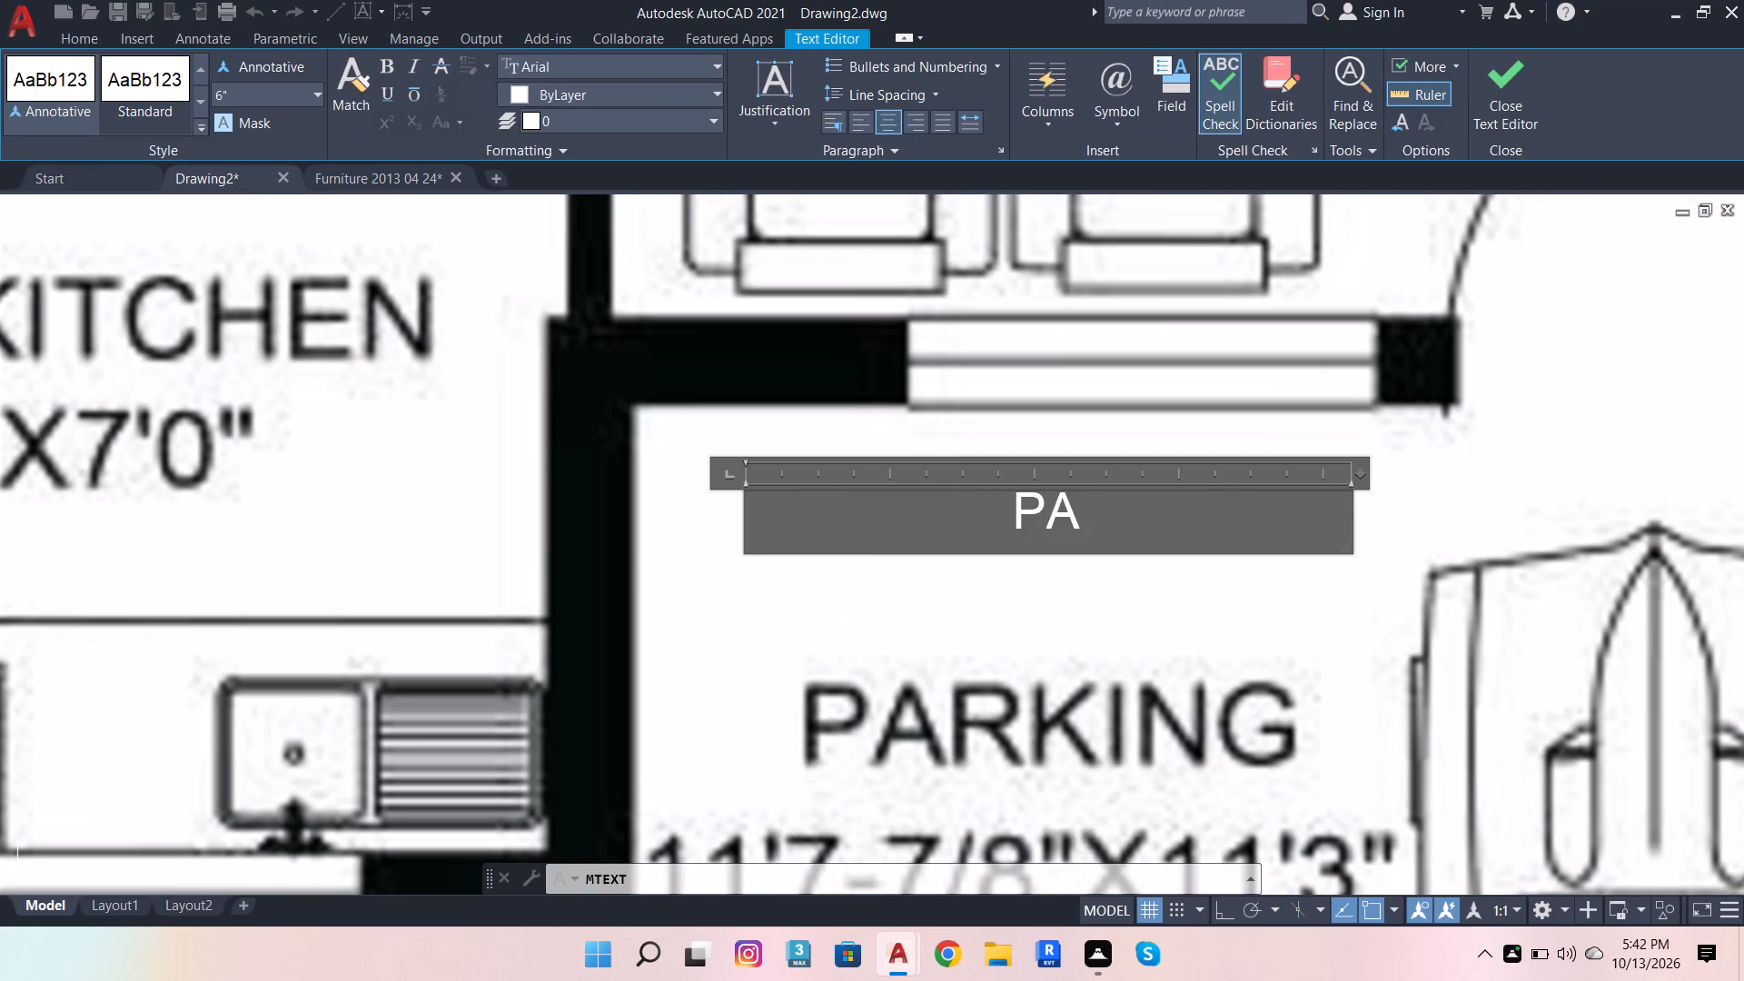
text(RKIN)
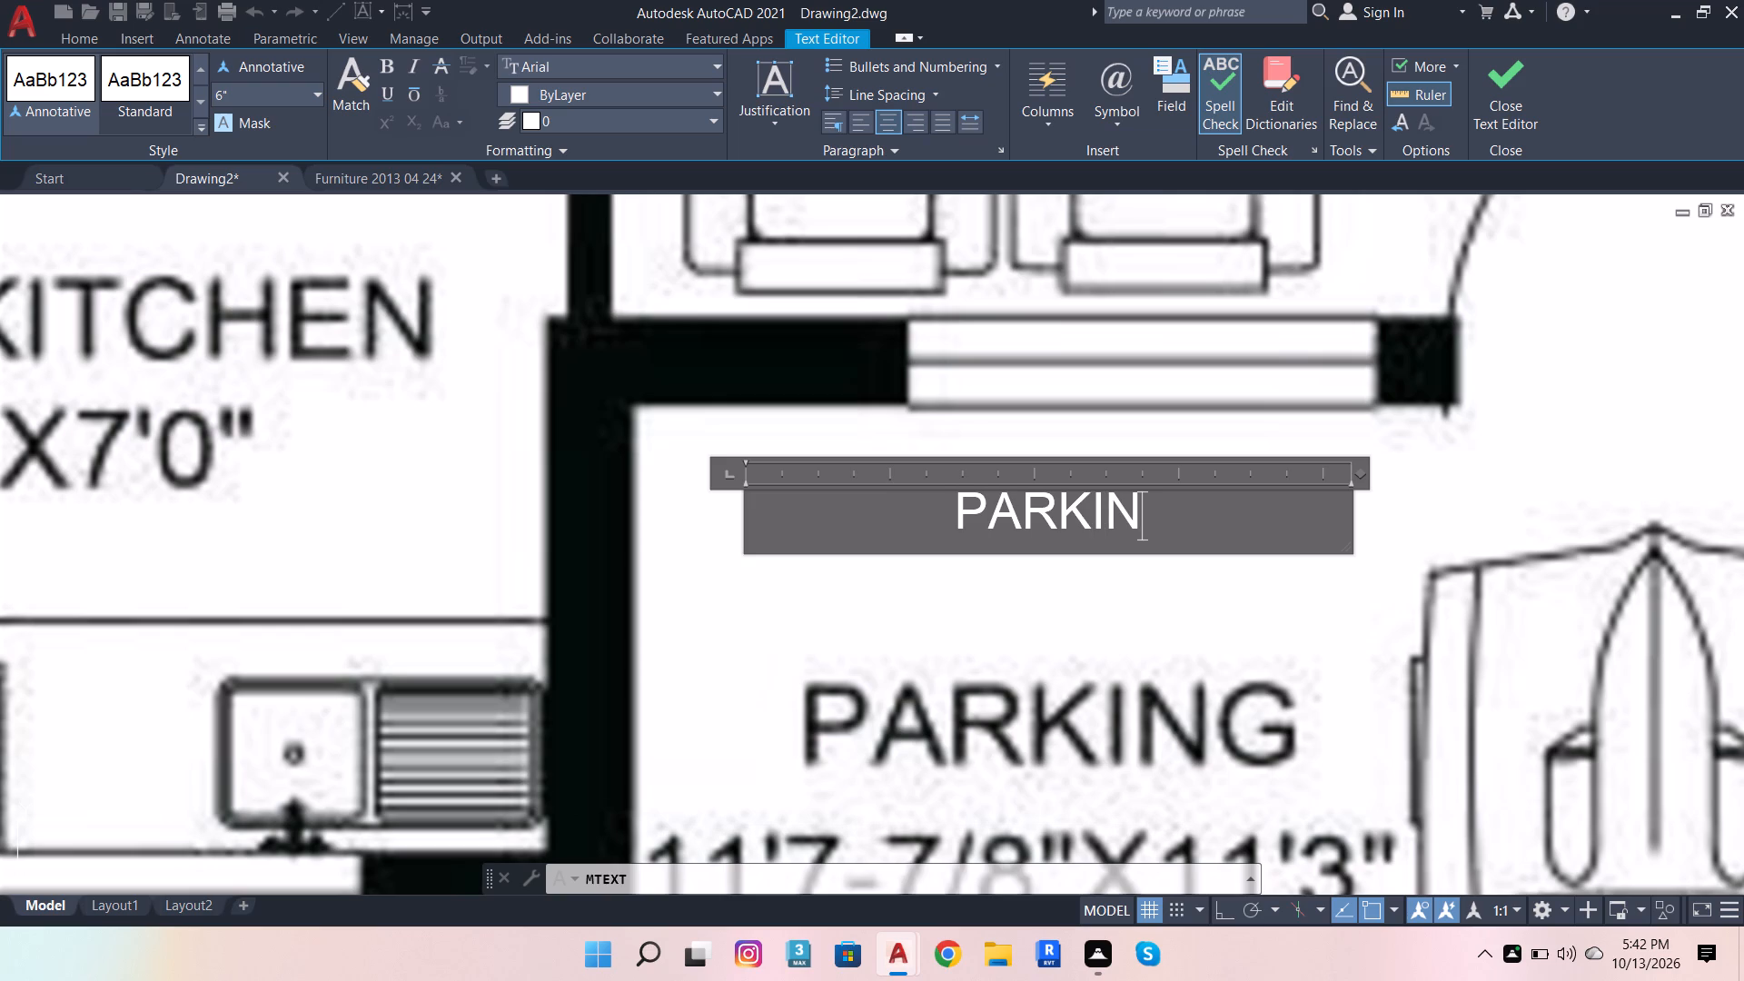
key(g)
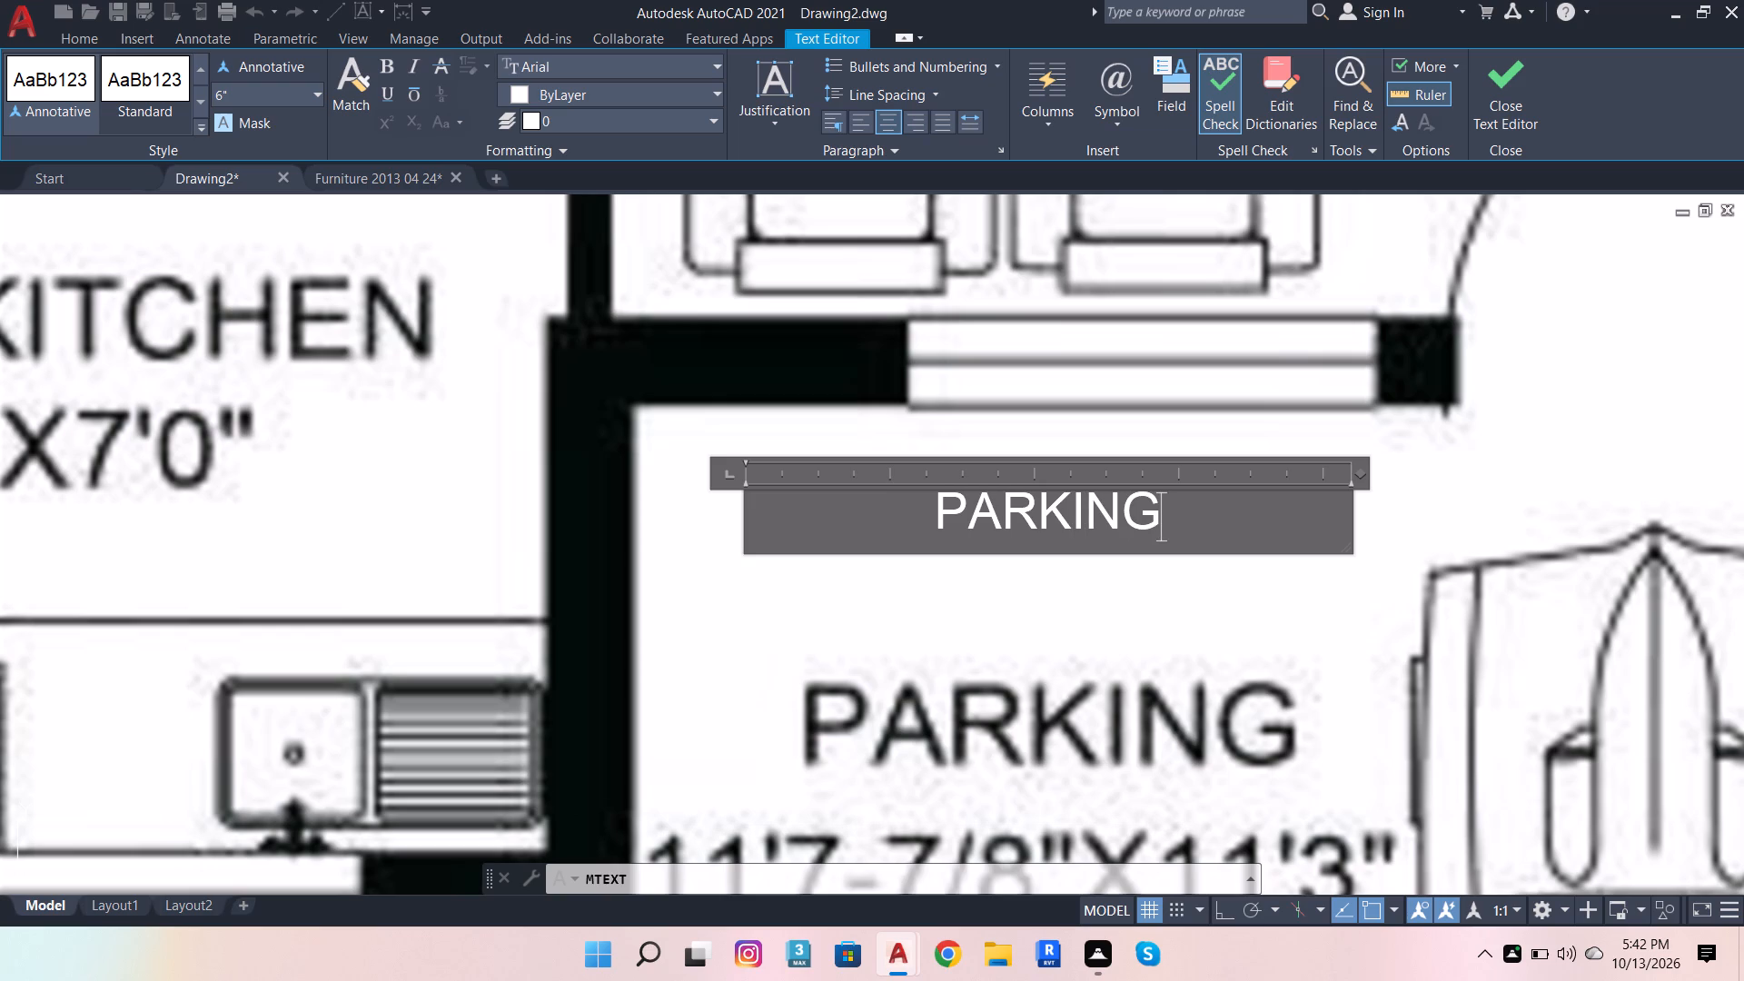
scroll(1282, 441, down, 3)
scroll(1242, 501, up, 2)
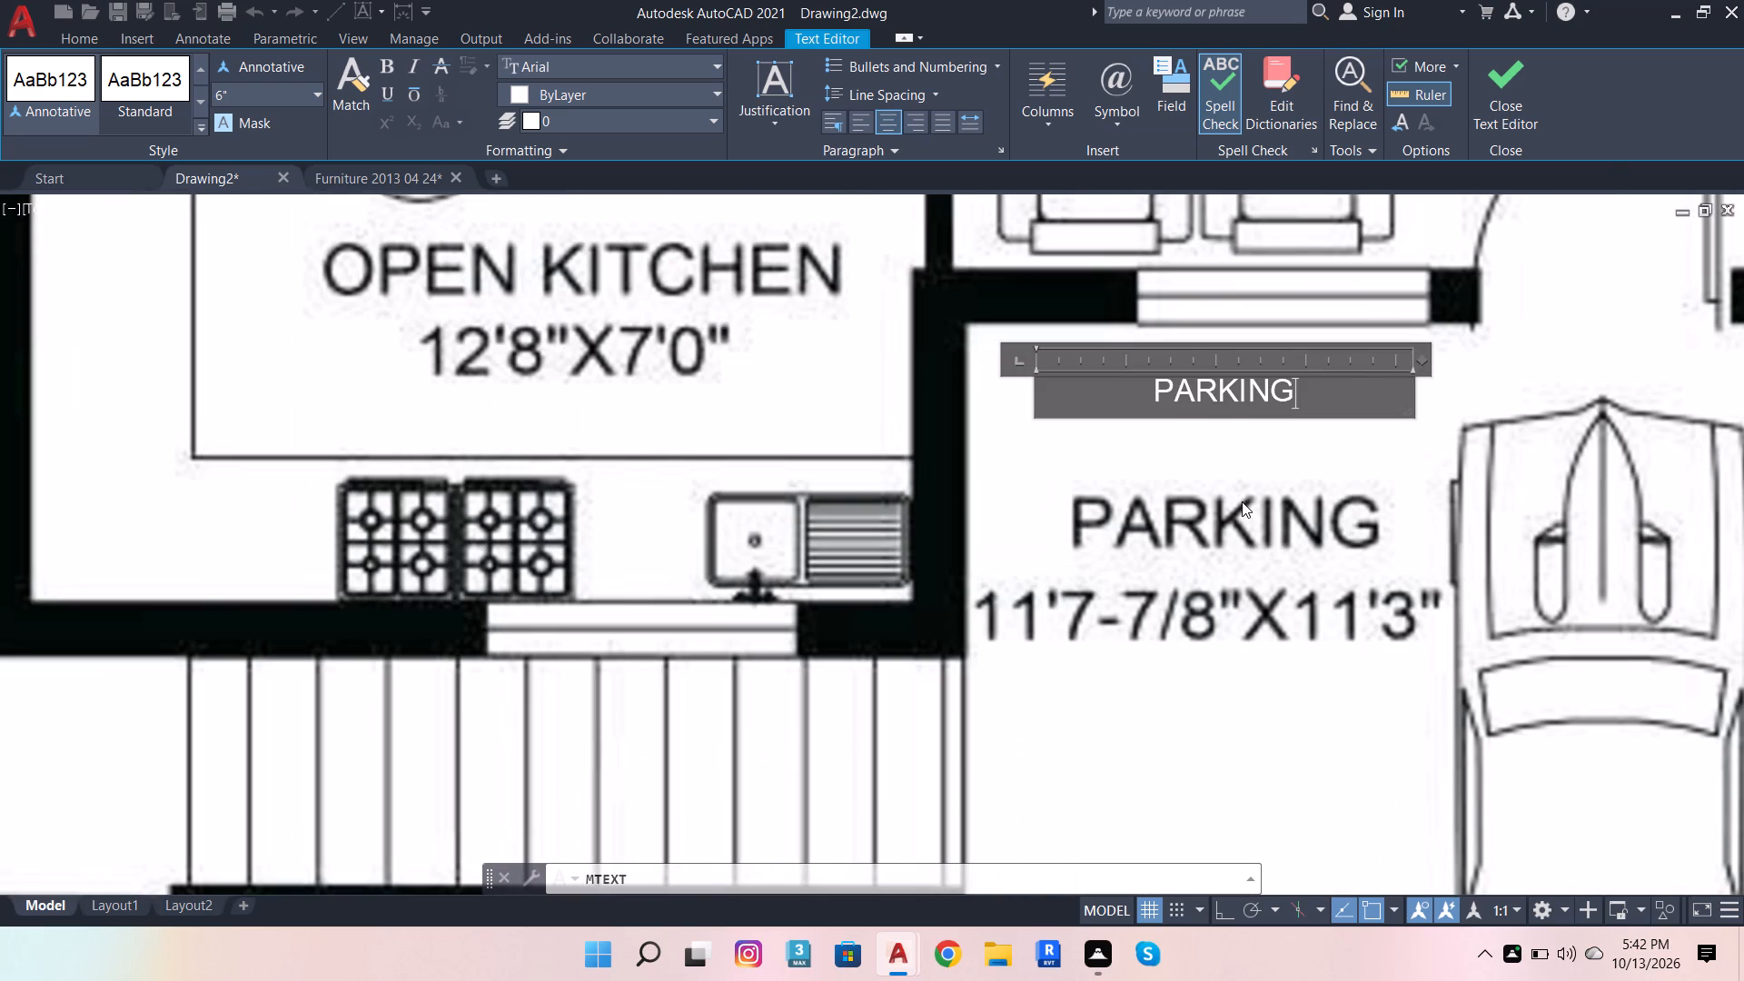
Add 11'7-7/8" X 11'3" as the second line under PARKING and finish the text.
key(Return)
text(11)
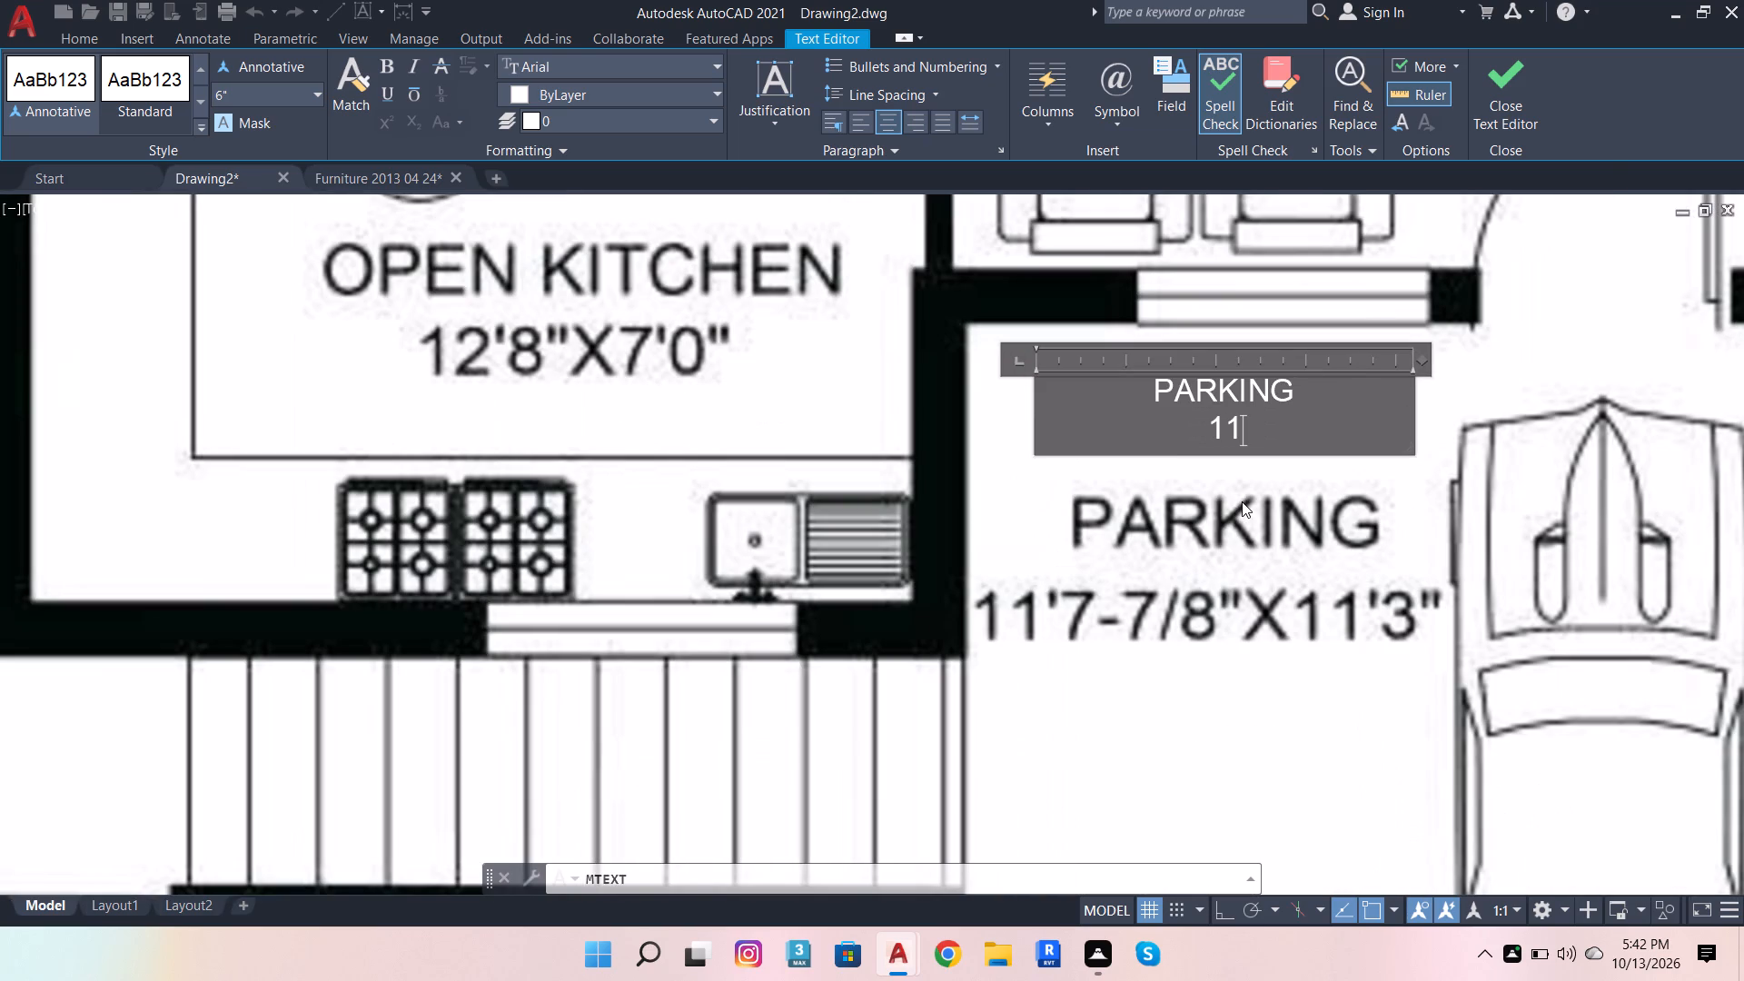
key(apostrophe)
key(7)
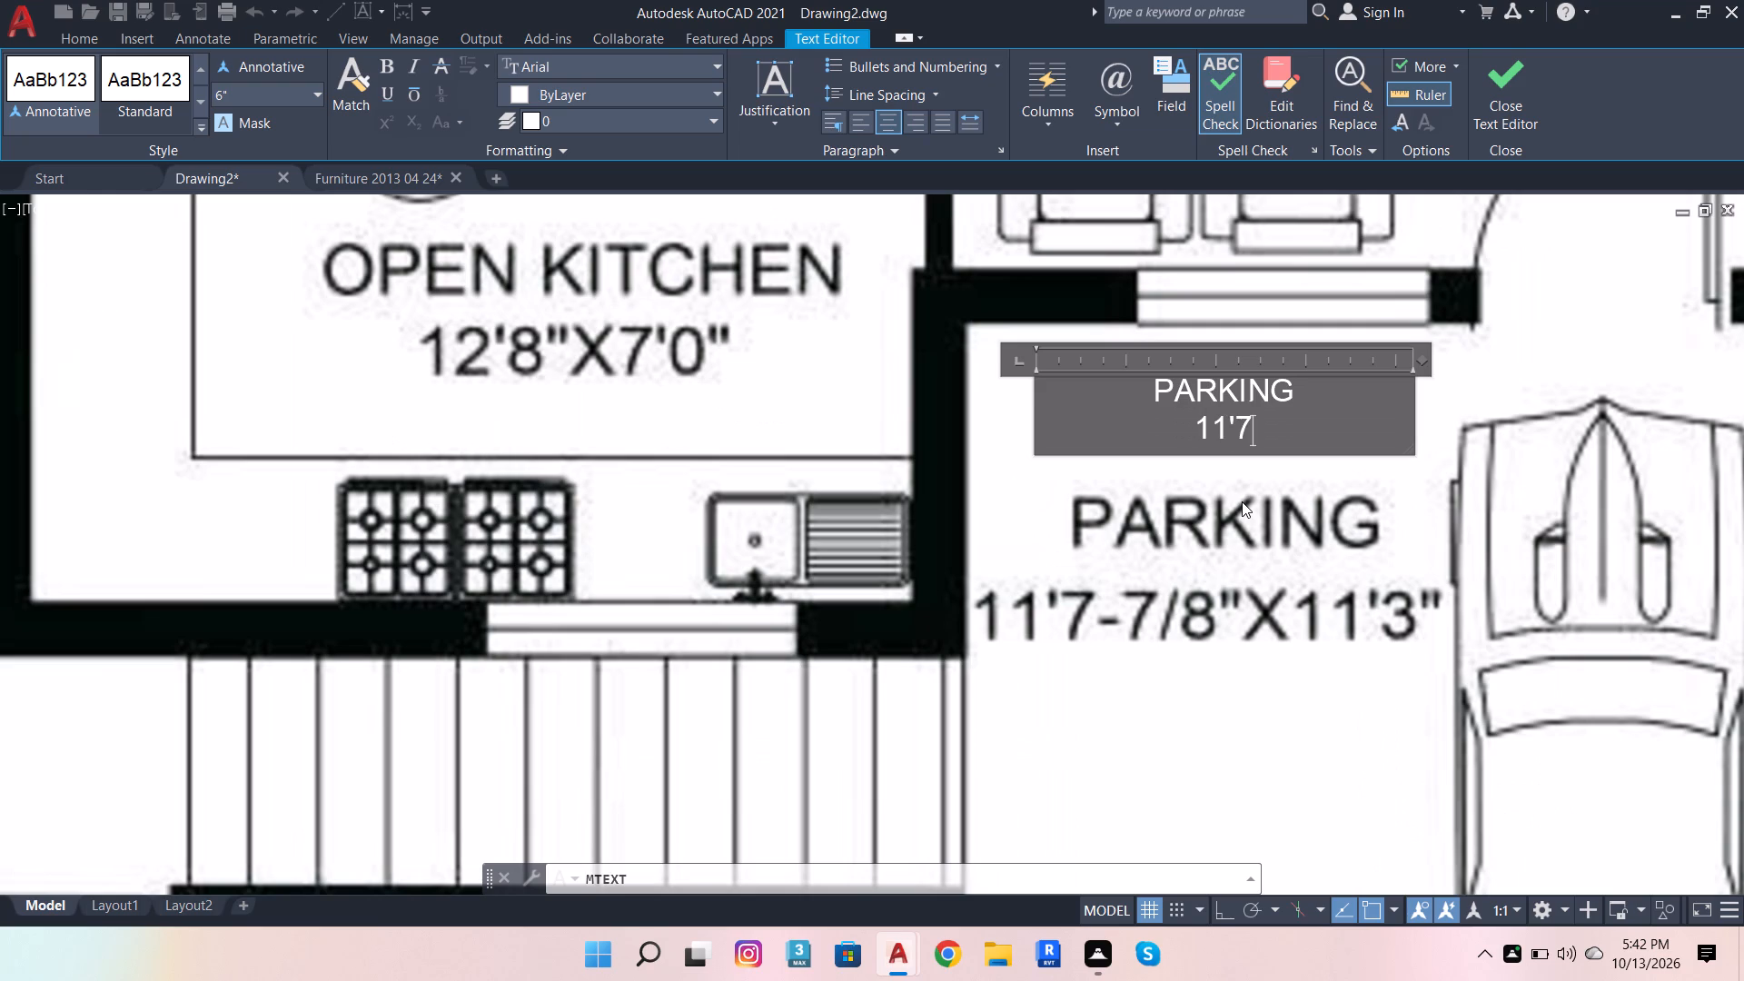
key(minus)
key(7)
key(slash)
key(8)
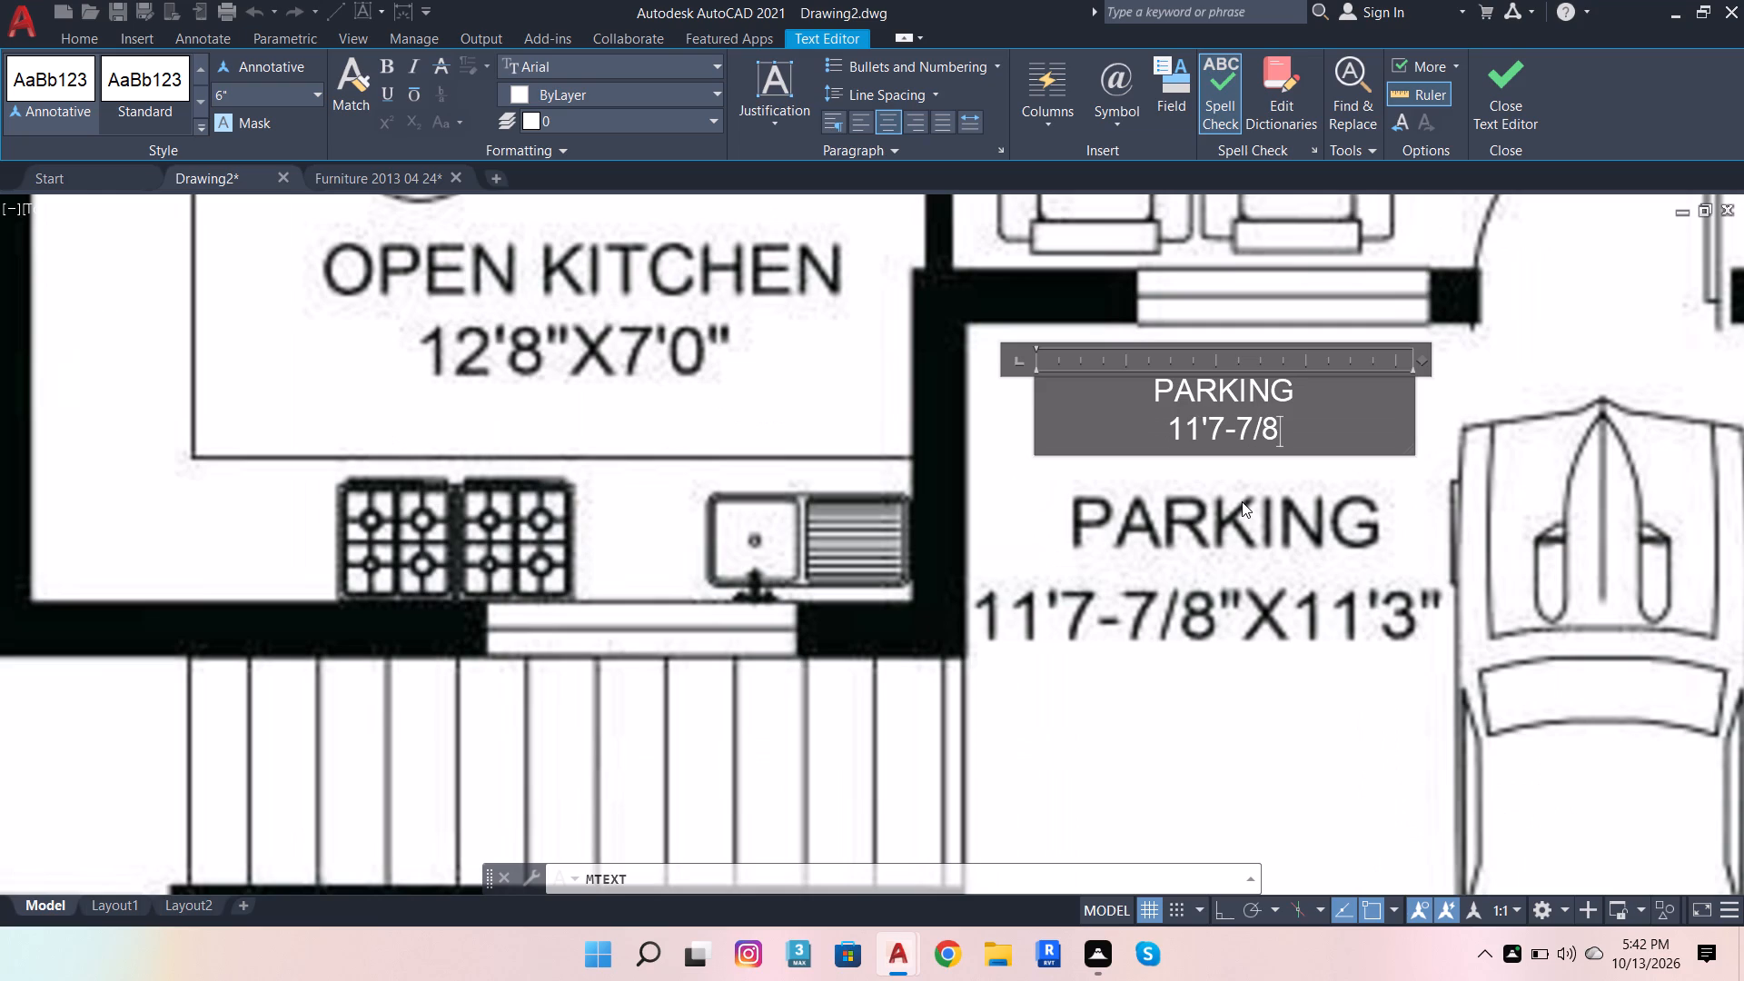
text(")
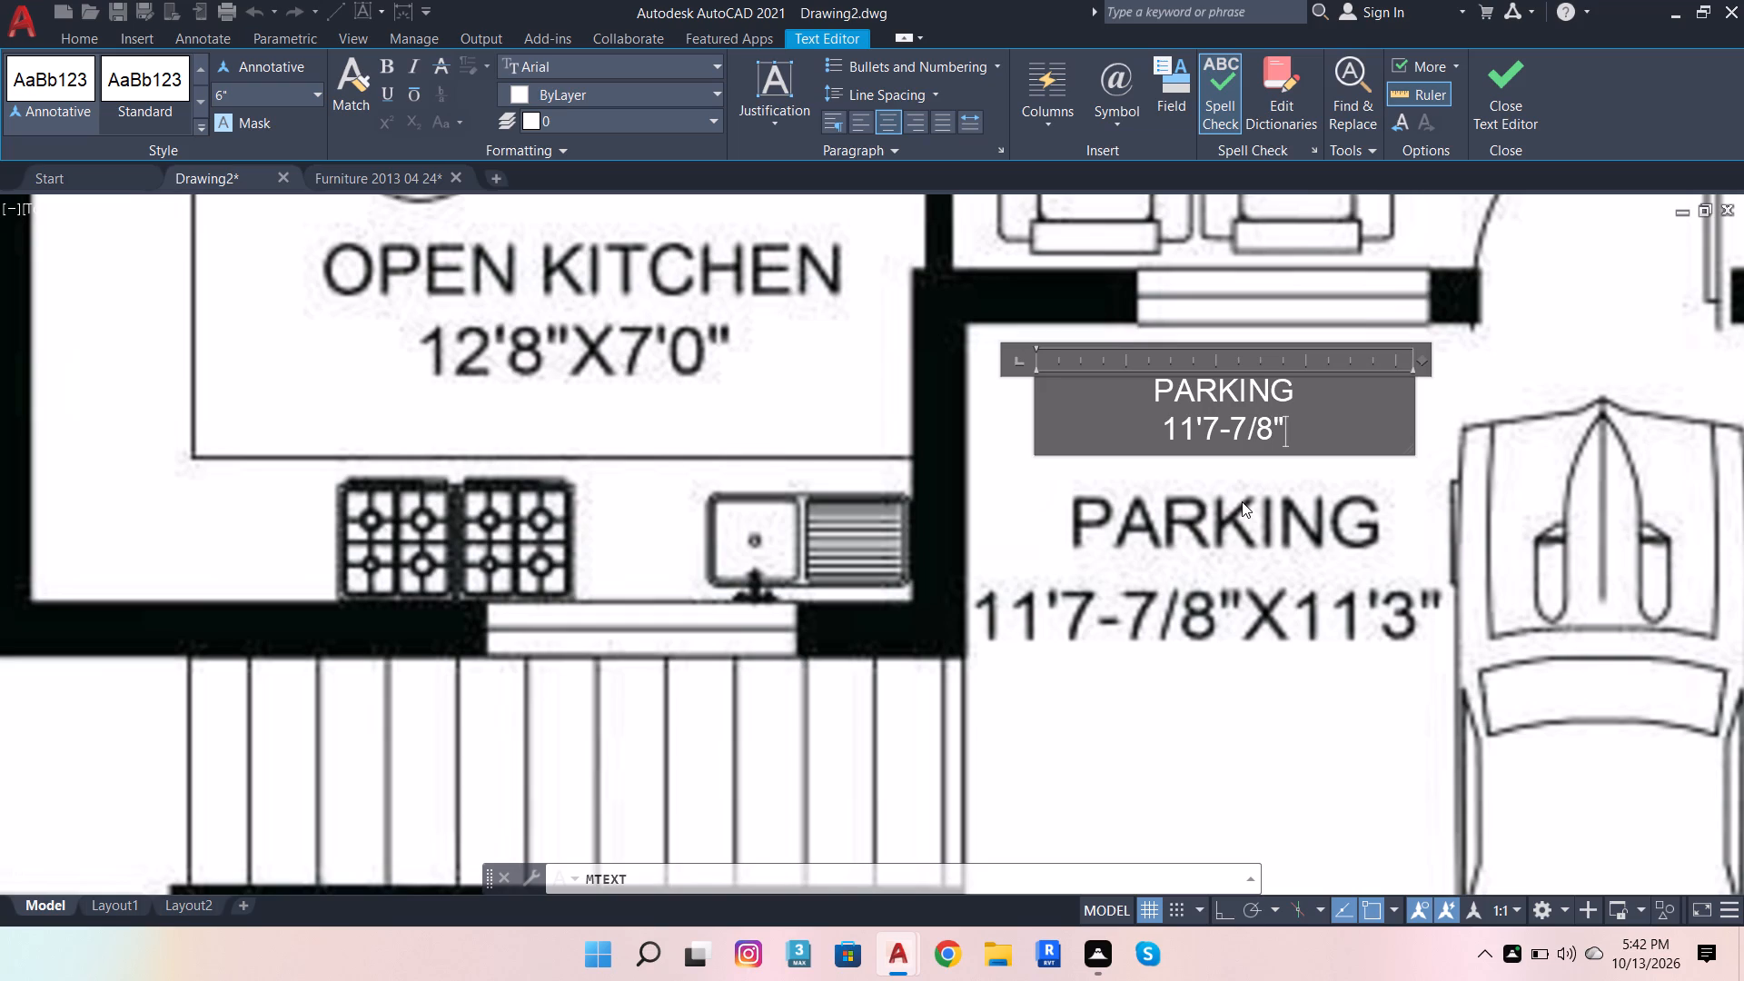
key(space)
key(x)
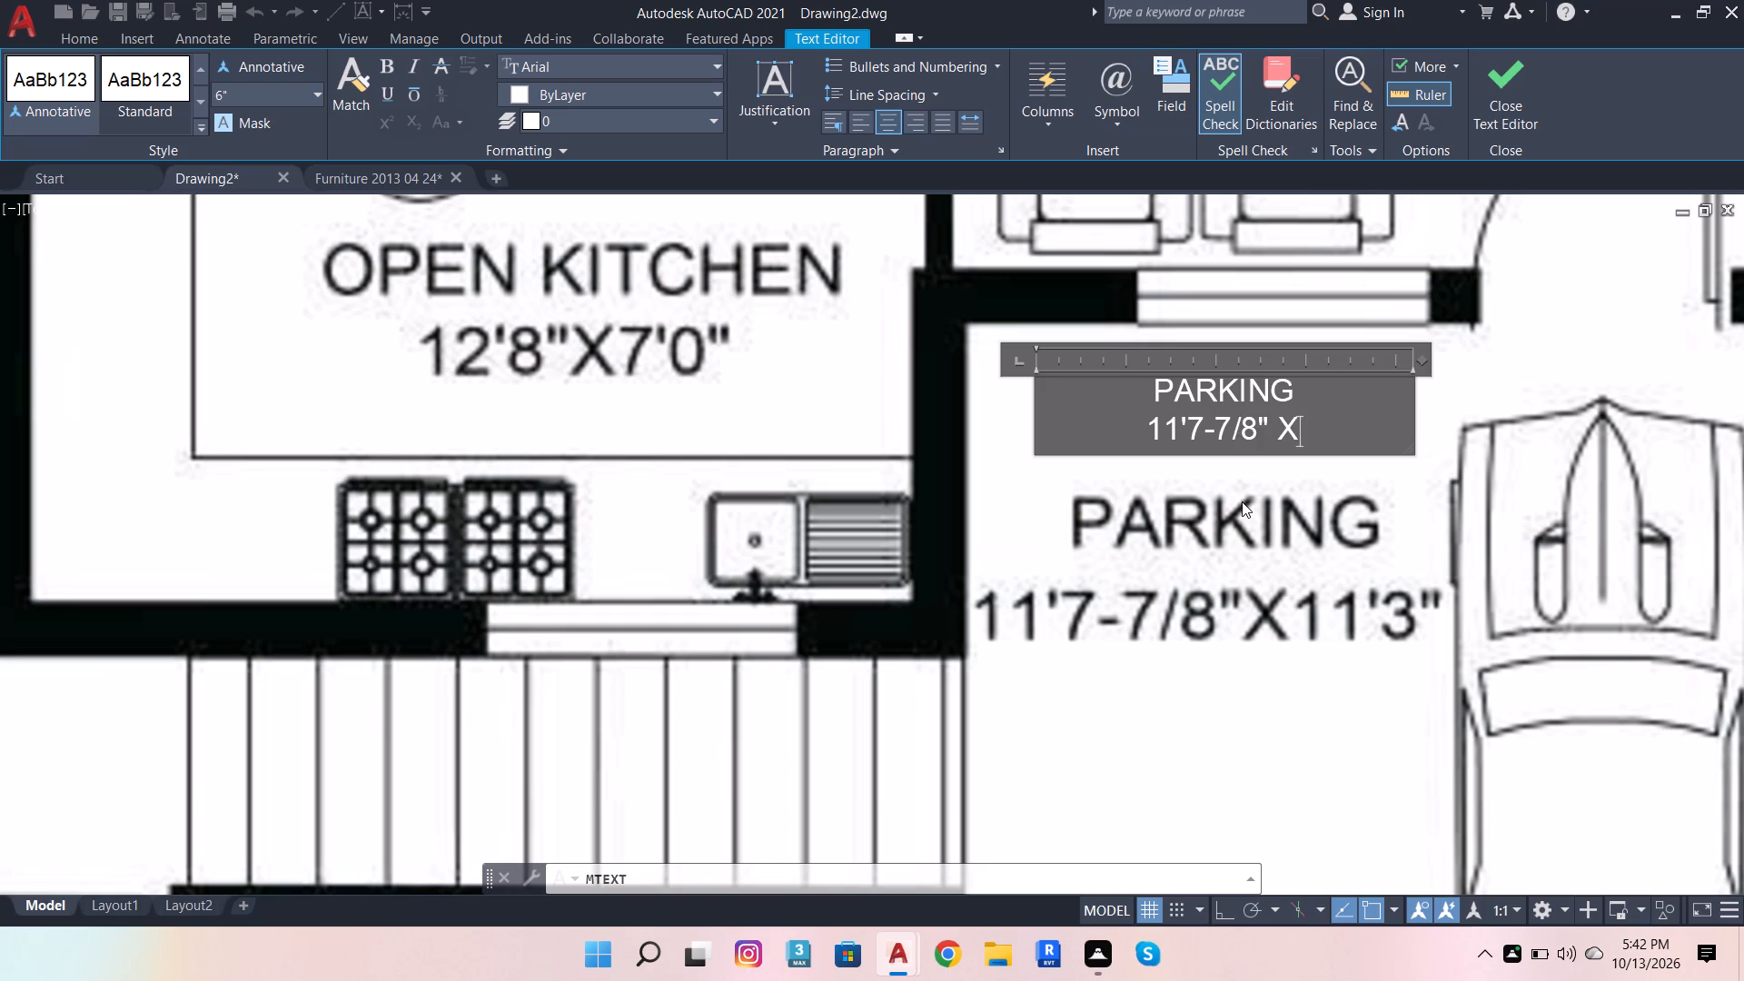
key(space)
text(11')
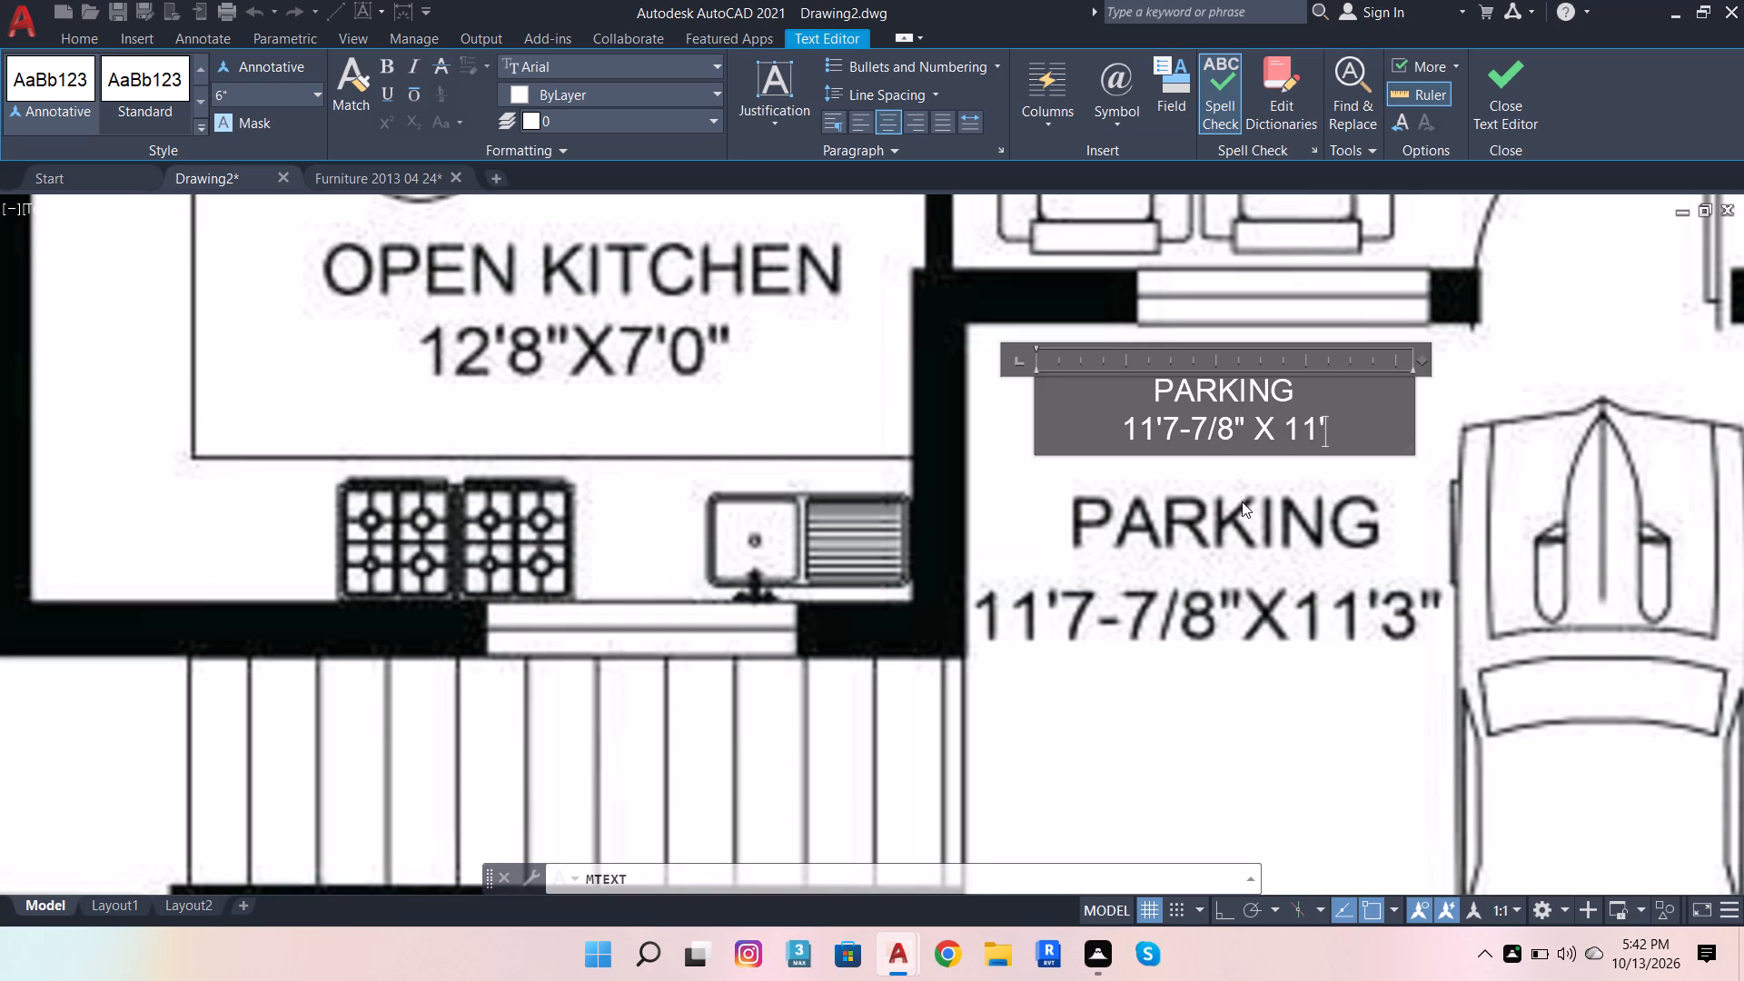
key(3)
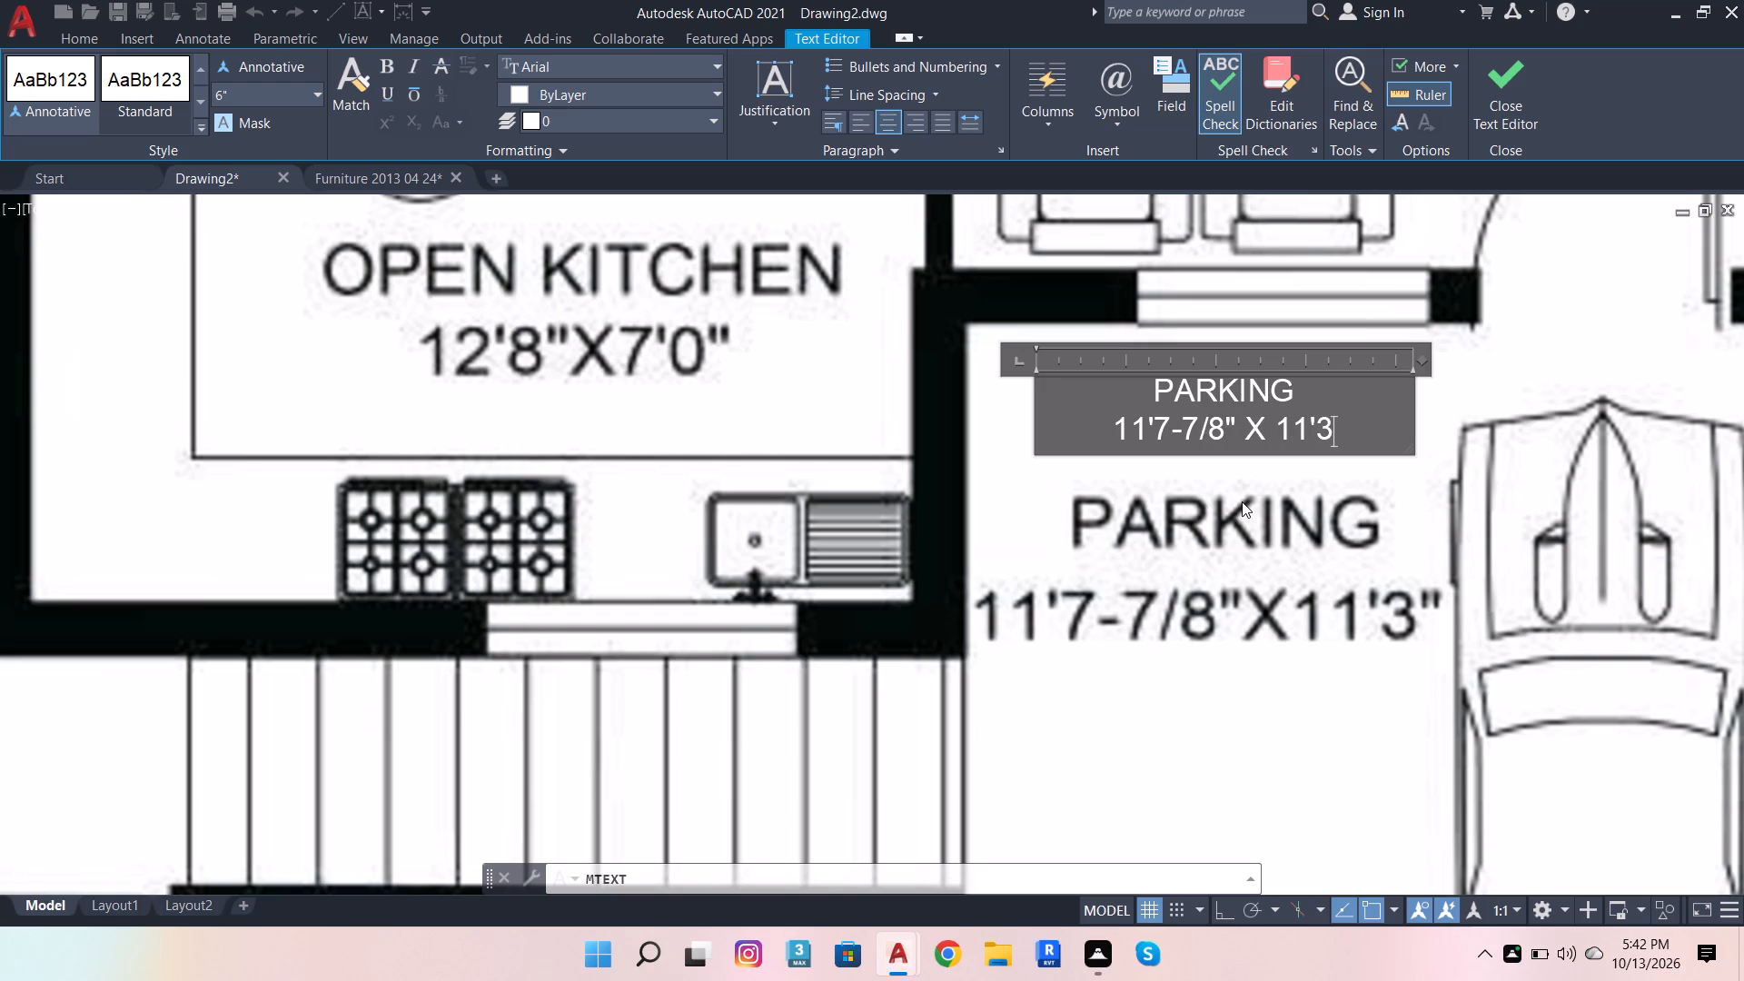
key(shift+quotedbl)
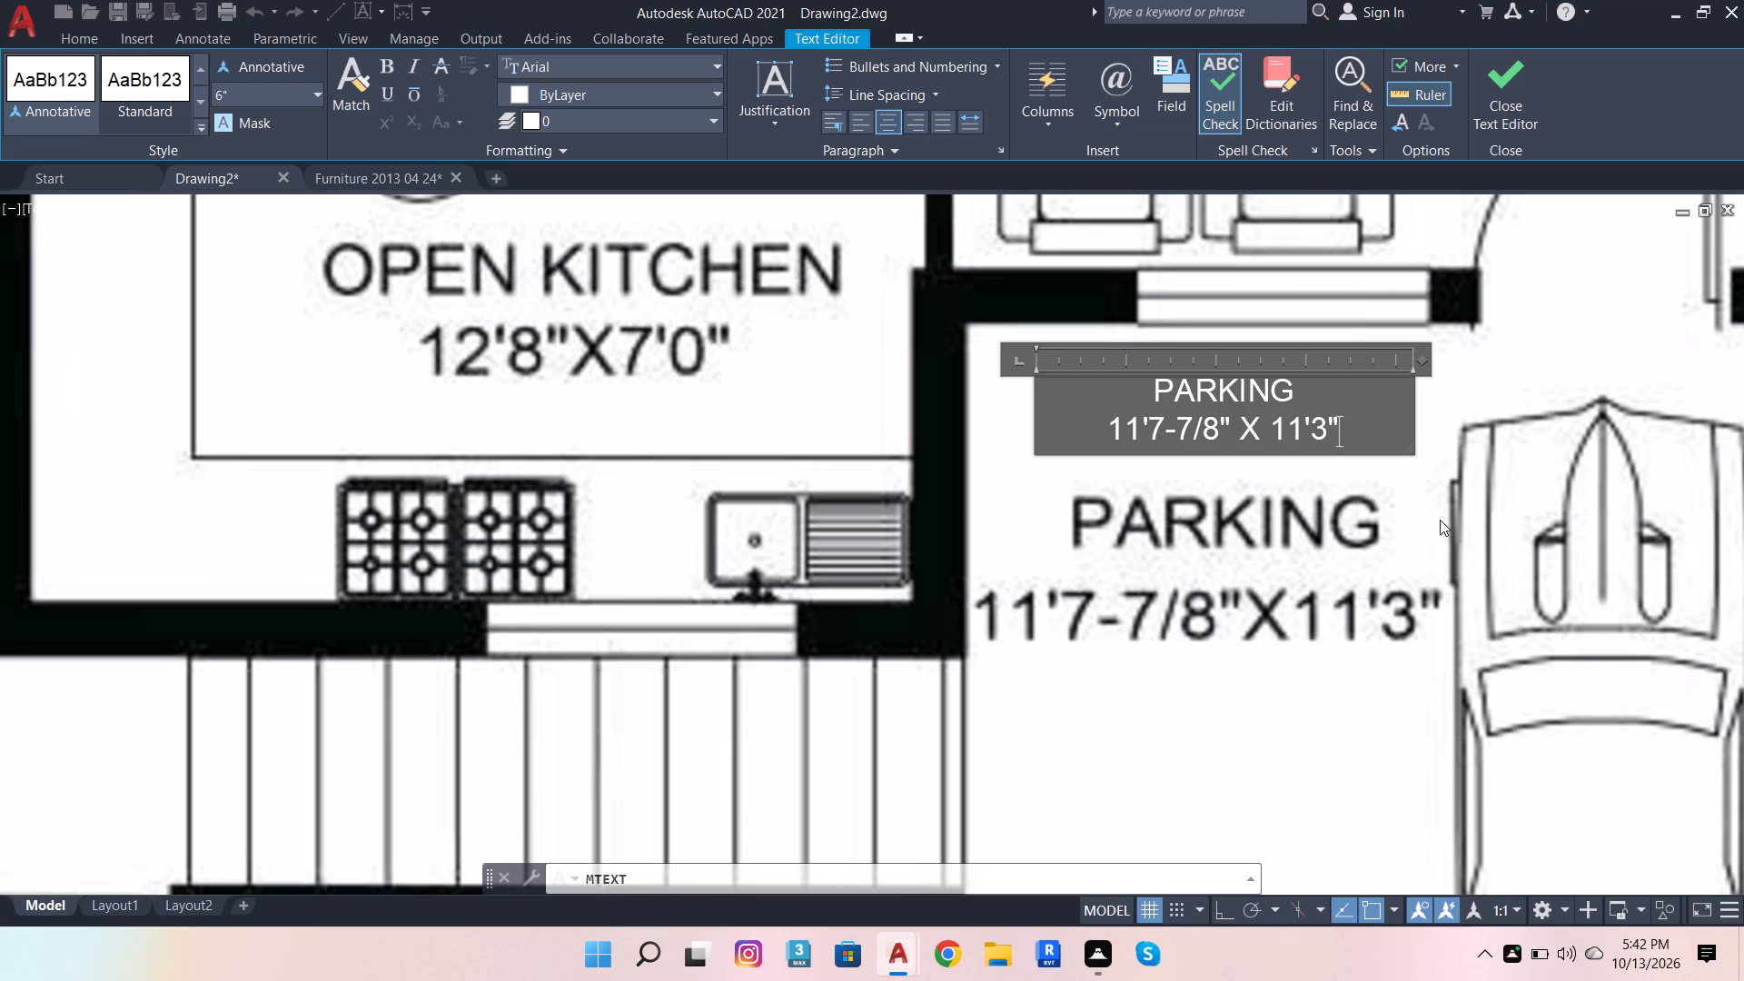
click(1433, 509)
Move the new PARKING label from the reference image into the drawn plan's open area beside the kitchen and stairs.
click(1227, 414)
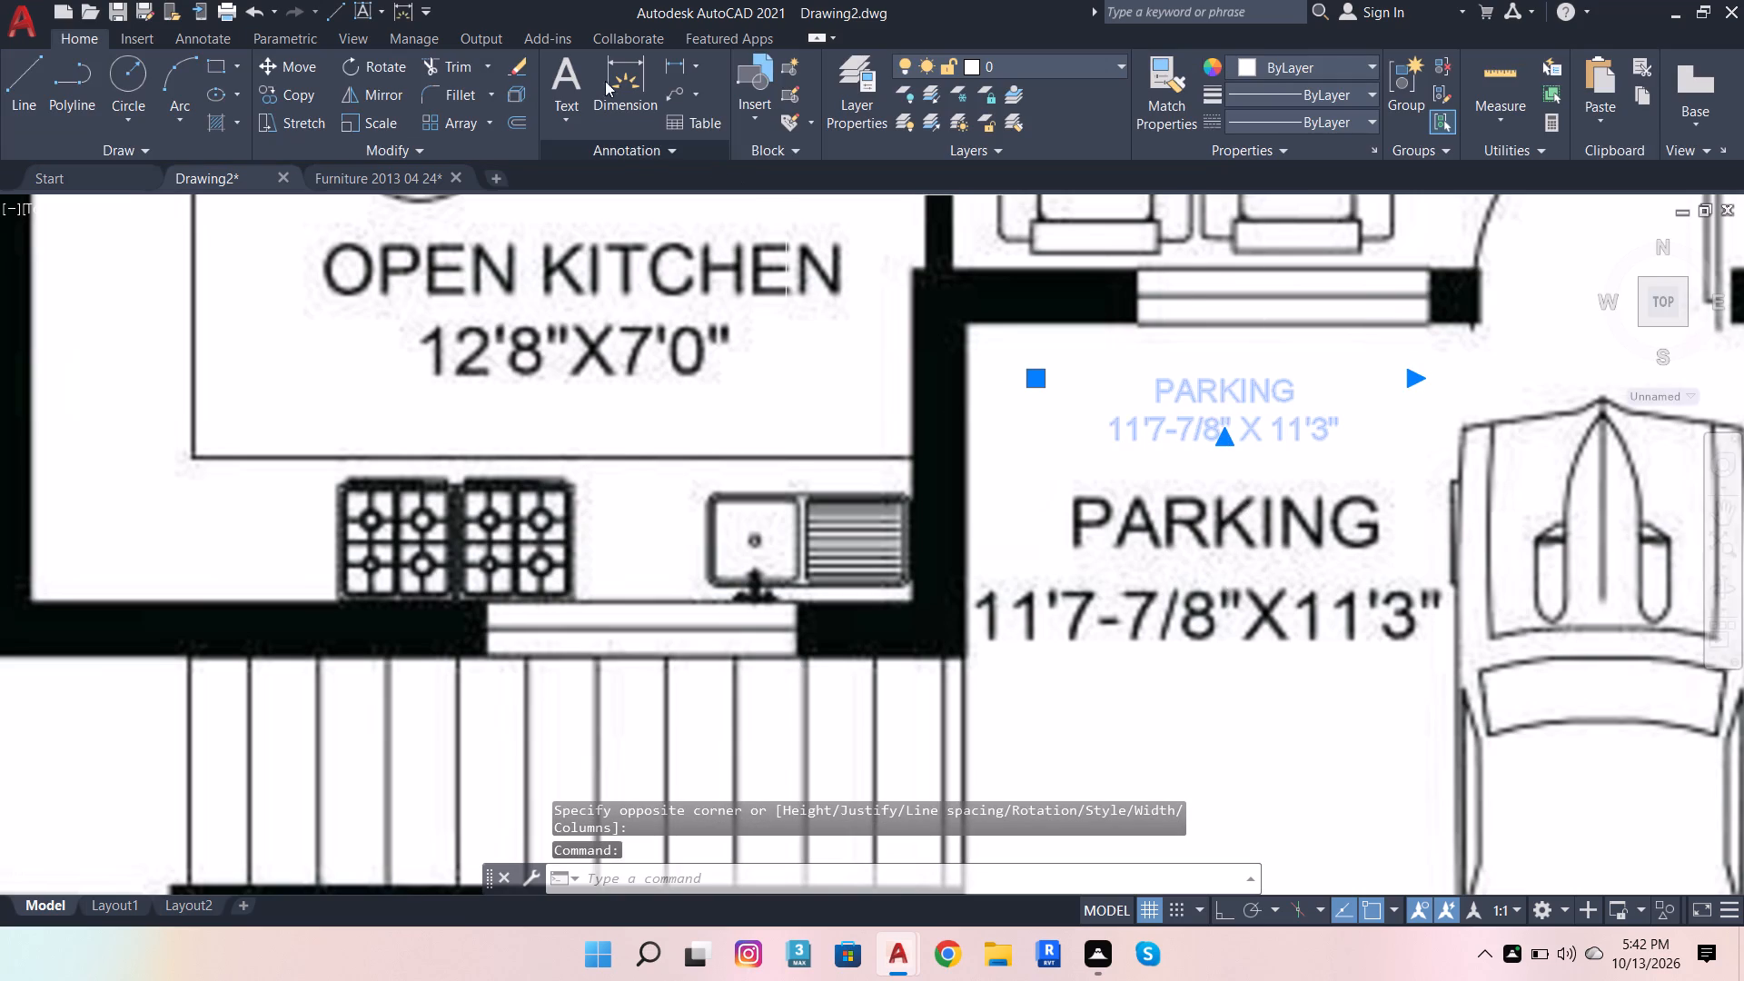
click(304, 67)
click(1170, 422)
scroll(1309, 346, down, 4)
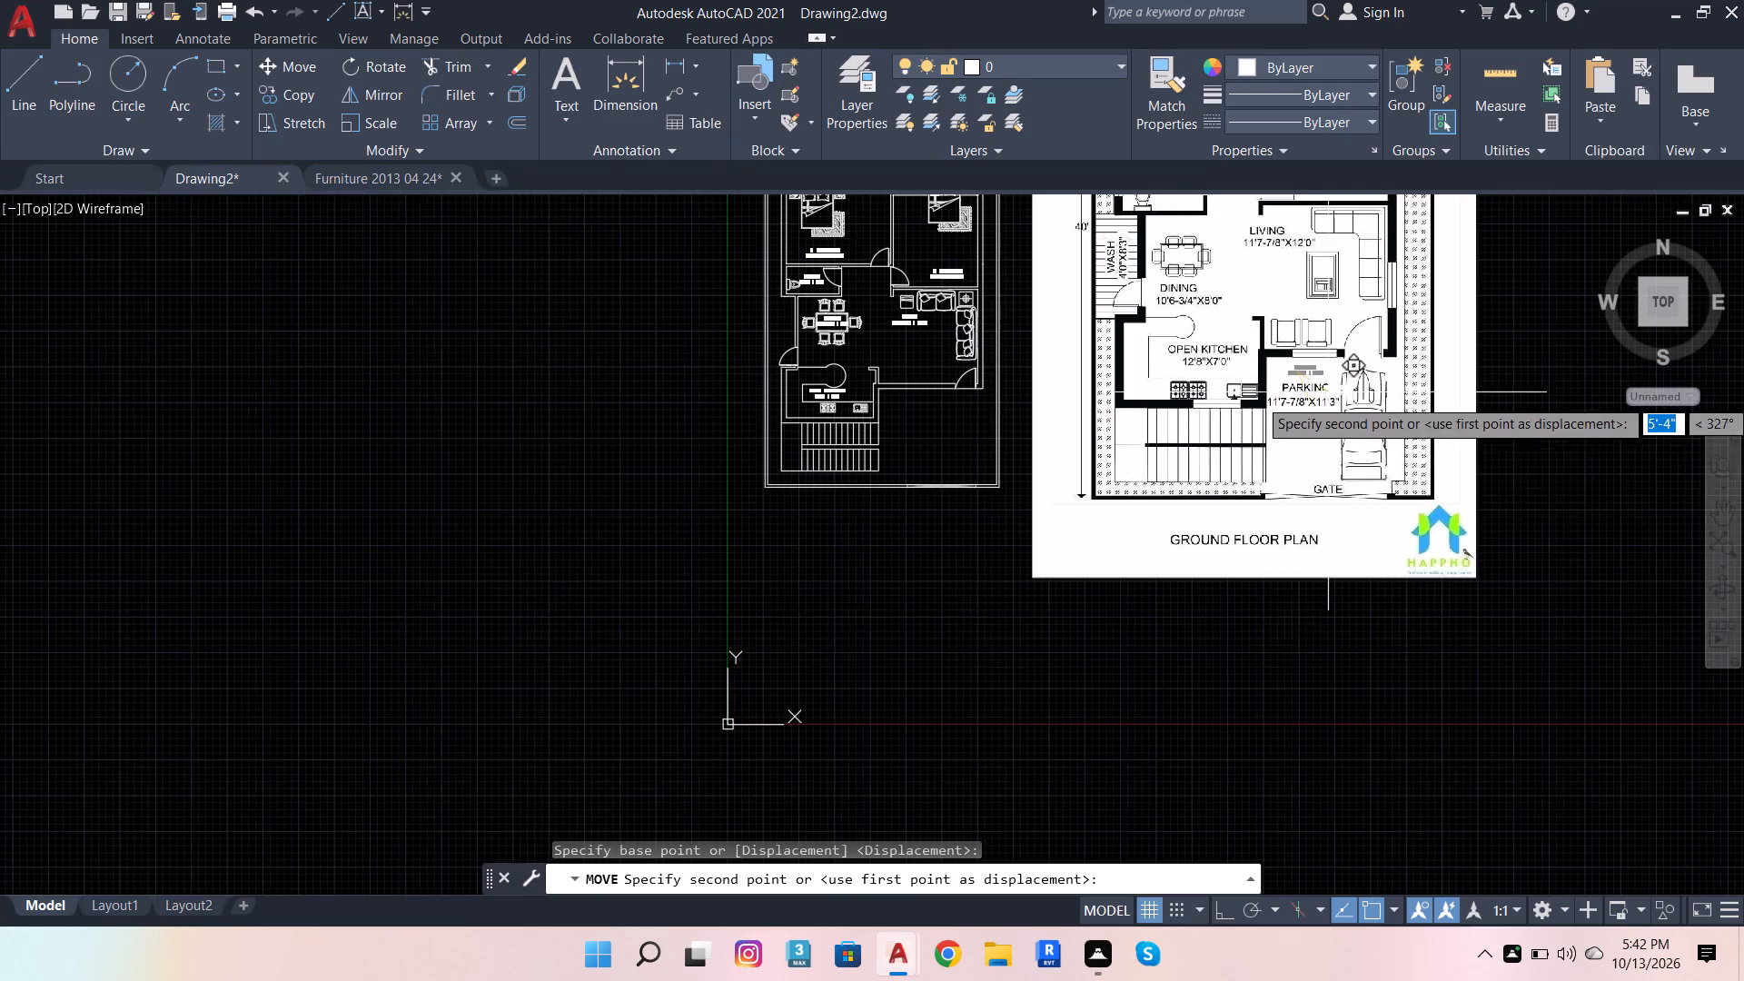
scroll(887, 418, up, 3)
click(890, 378)
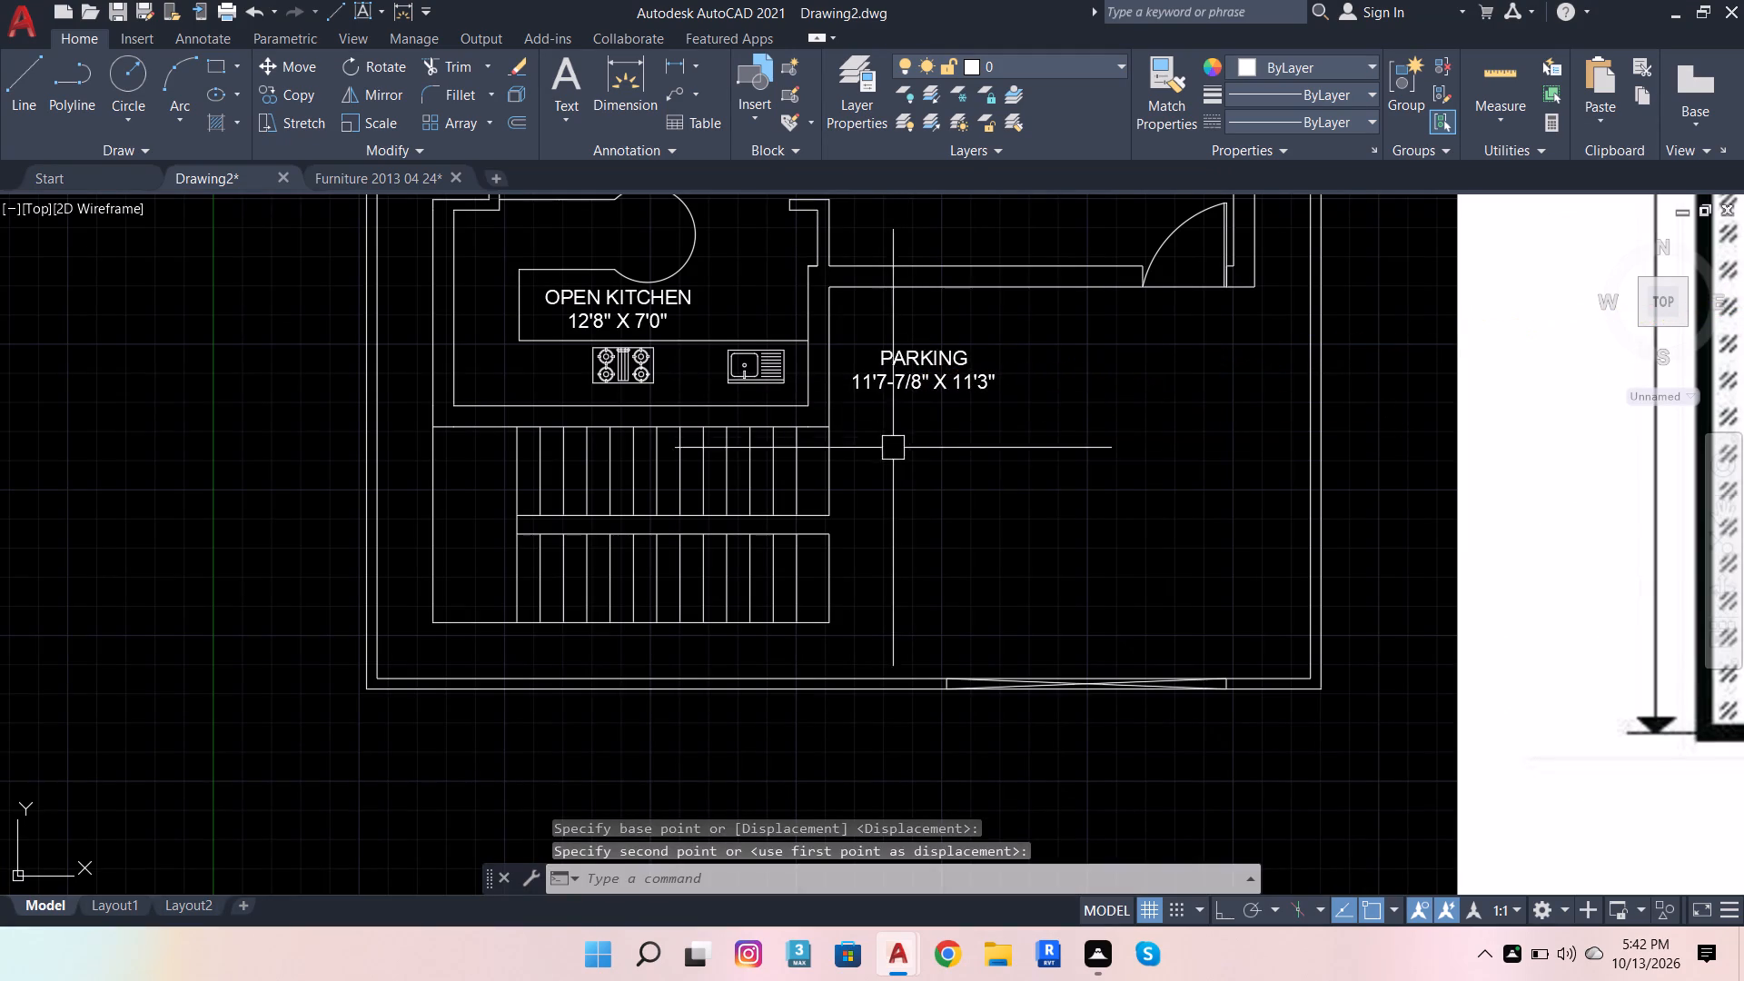
scroll(886, 456, down, 2)
scroll(967, 353, up, 2)
scroll(971, 353, down, 1)
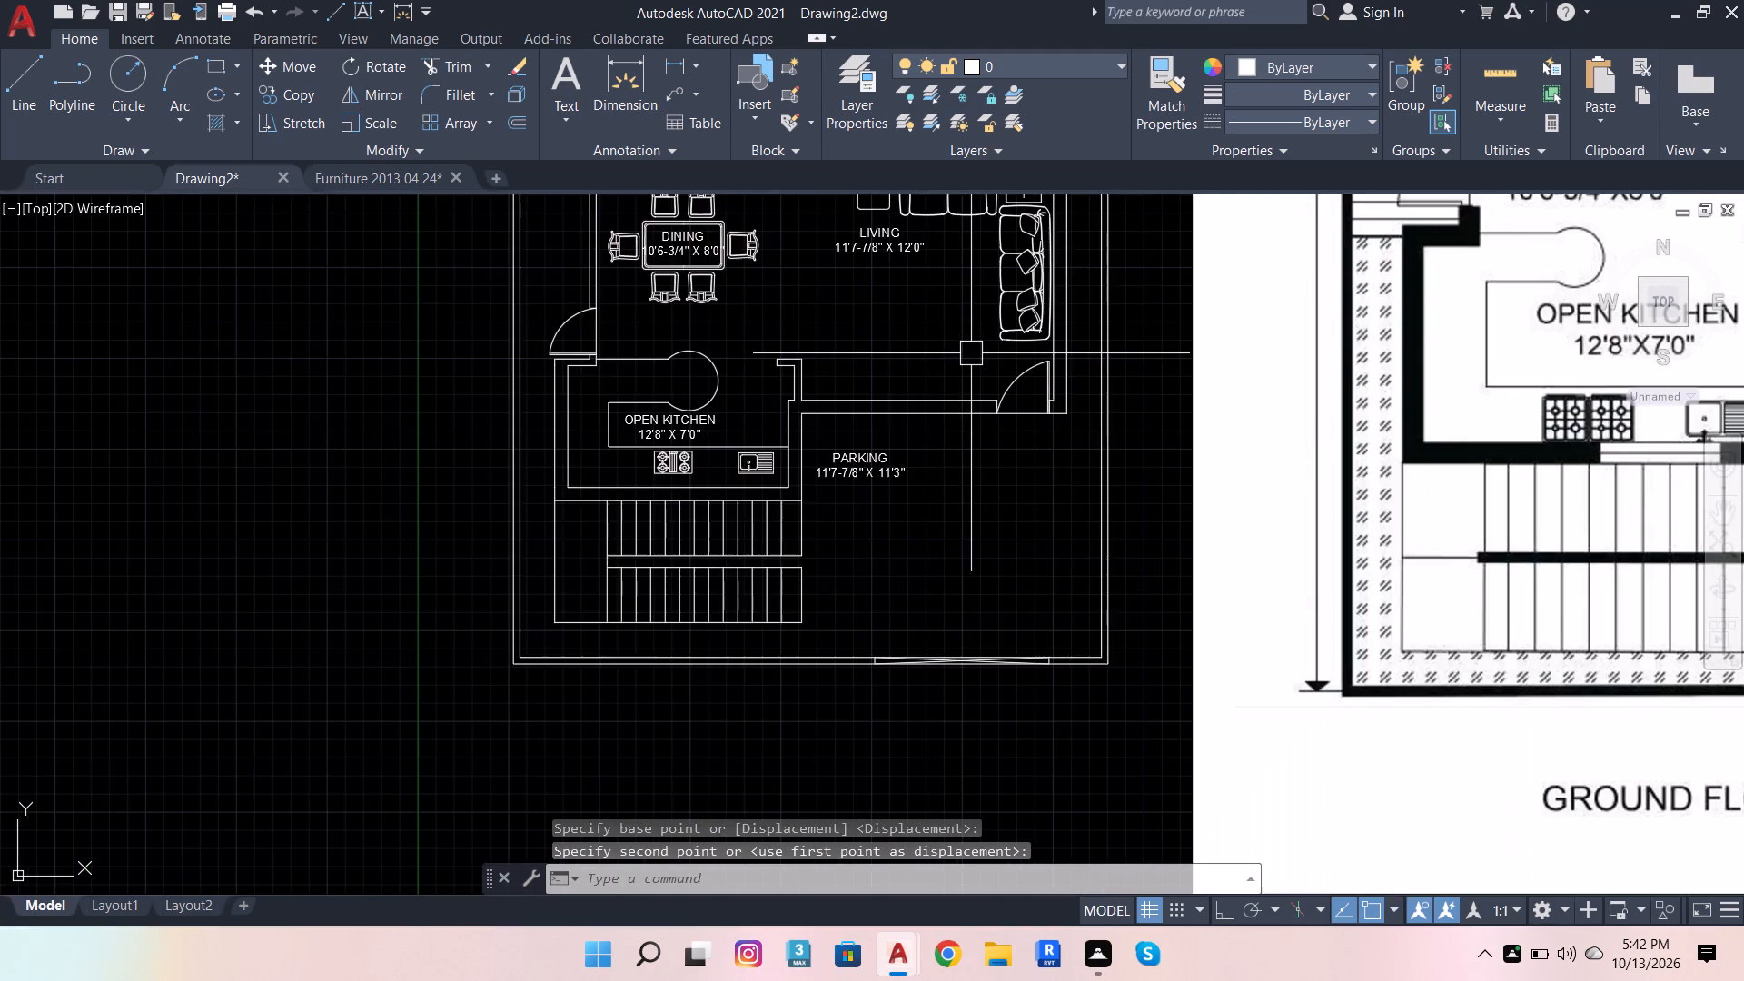
Add a multiline text reading GATE on the reference plan, in the blank space beside the car above the gate label.
scroll(972, 353, down, 2)
scroll(1223, 500, down, 1)
scroll(1282, 444, up, 2)
scroll(1271, 505, down, 3)
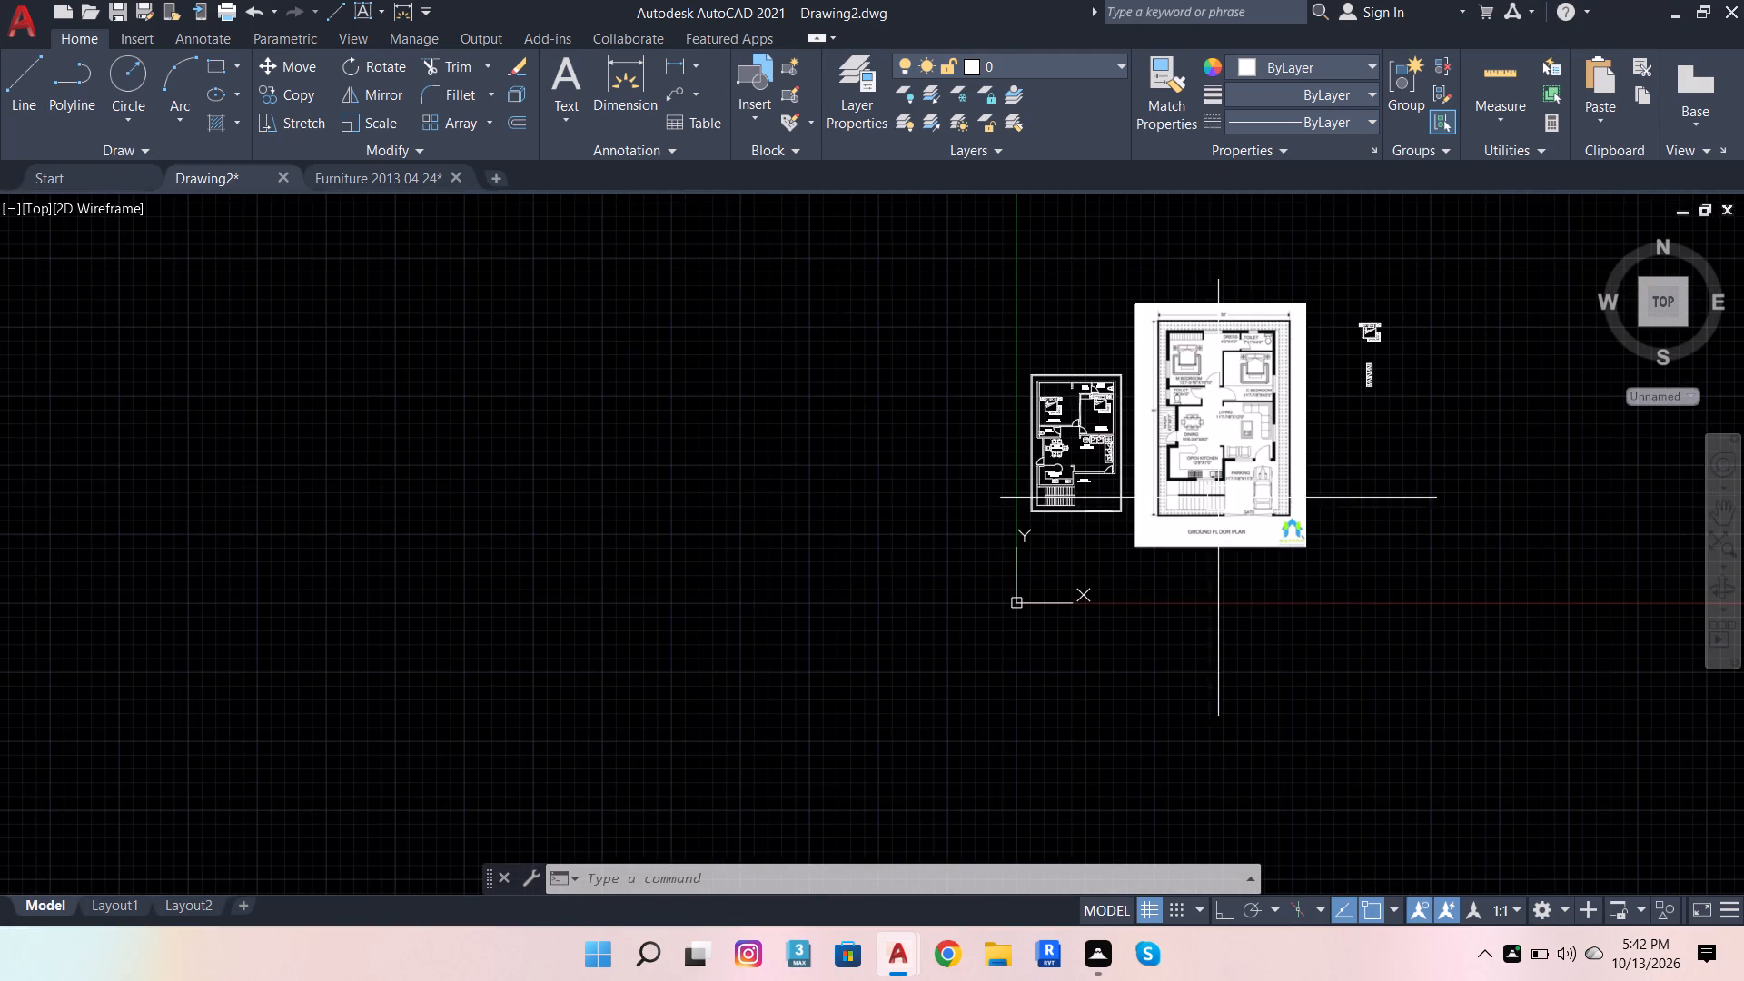
scroll(1241, 337, up, 3)
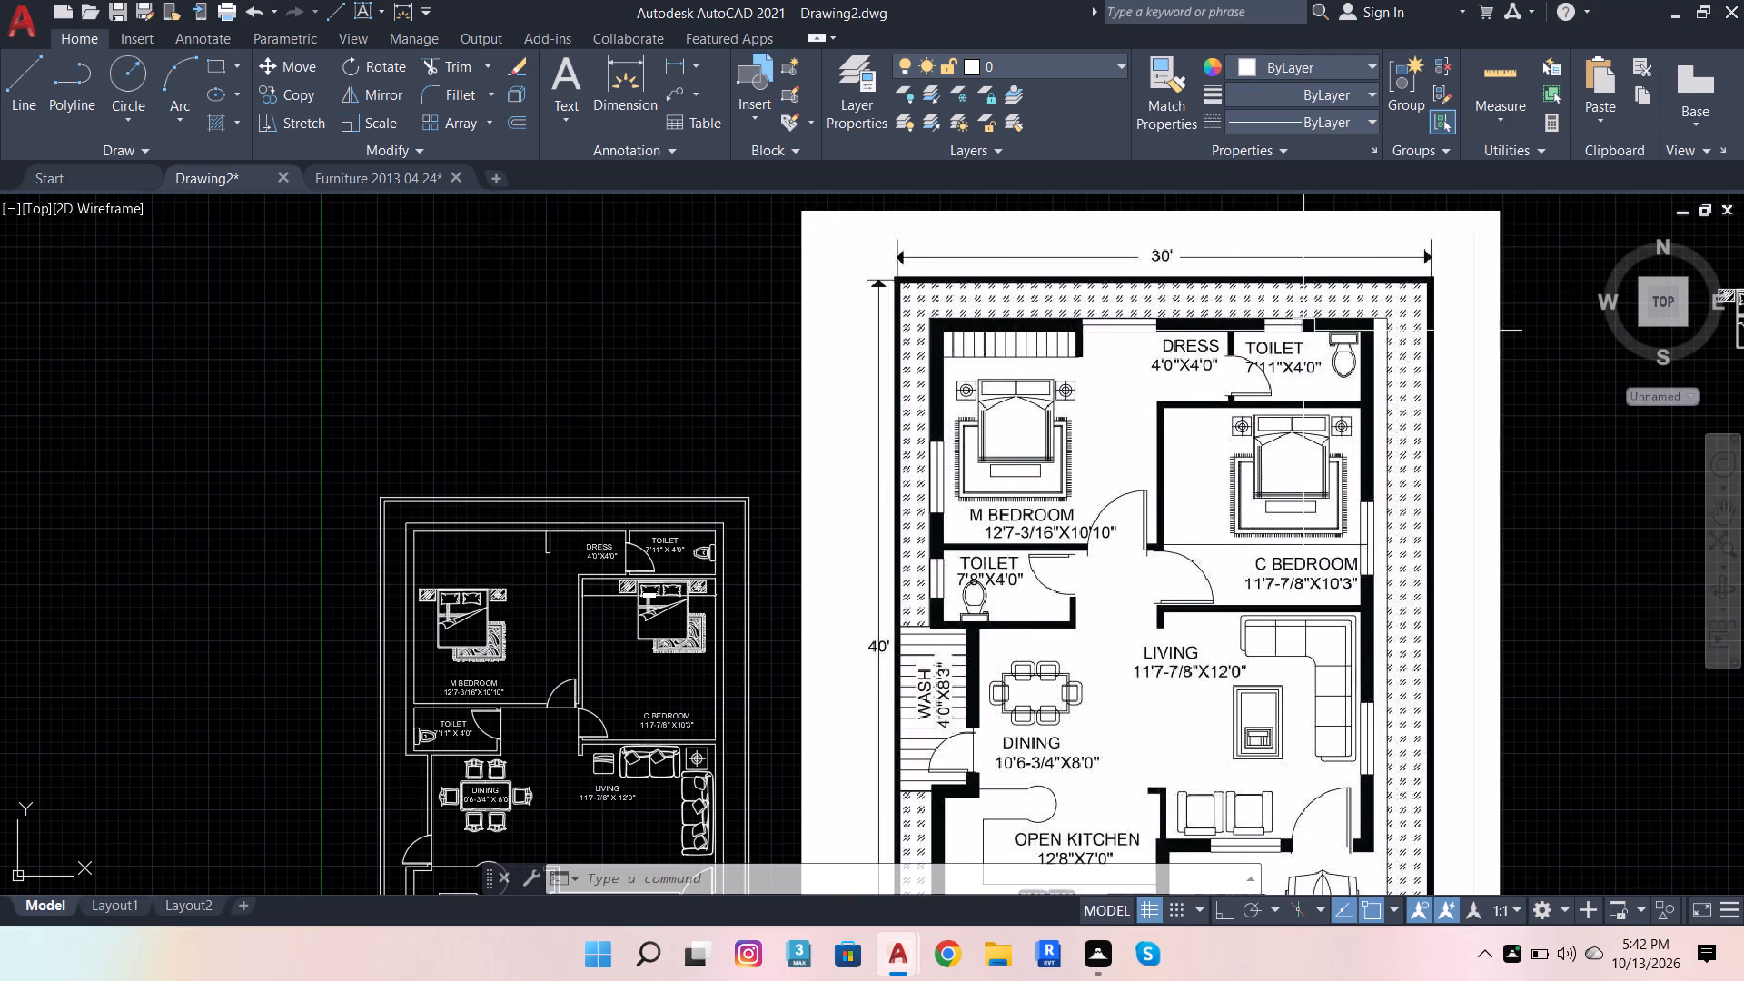
scroll(1305, 331, down, 2)
scroll(1331, 645, up, 3)
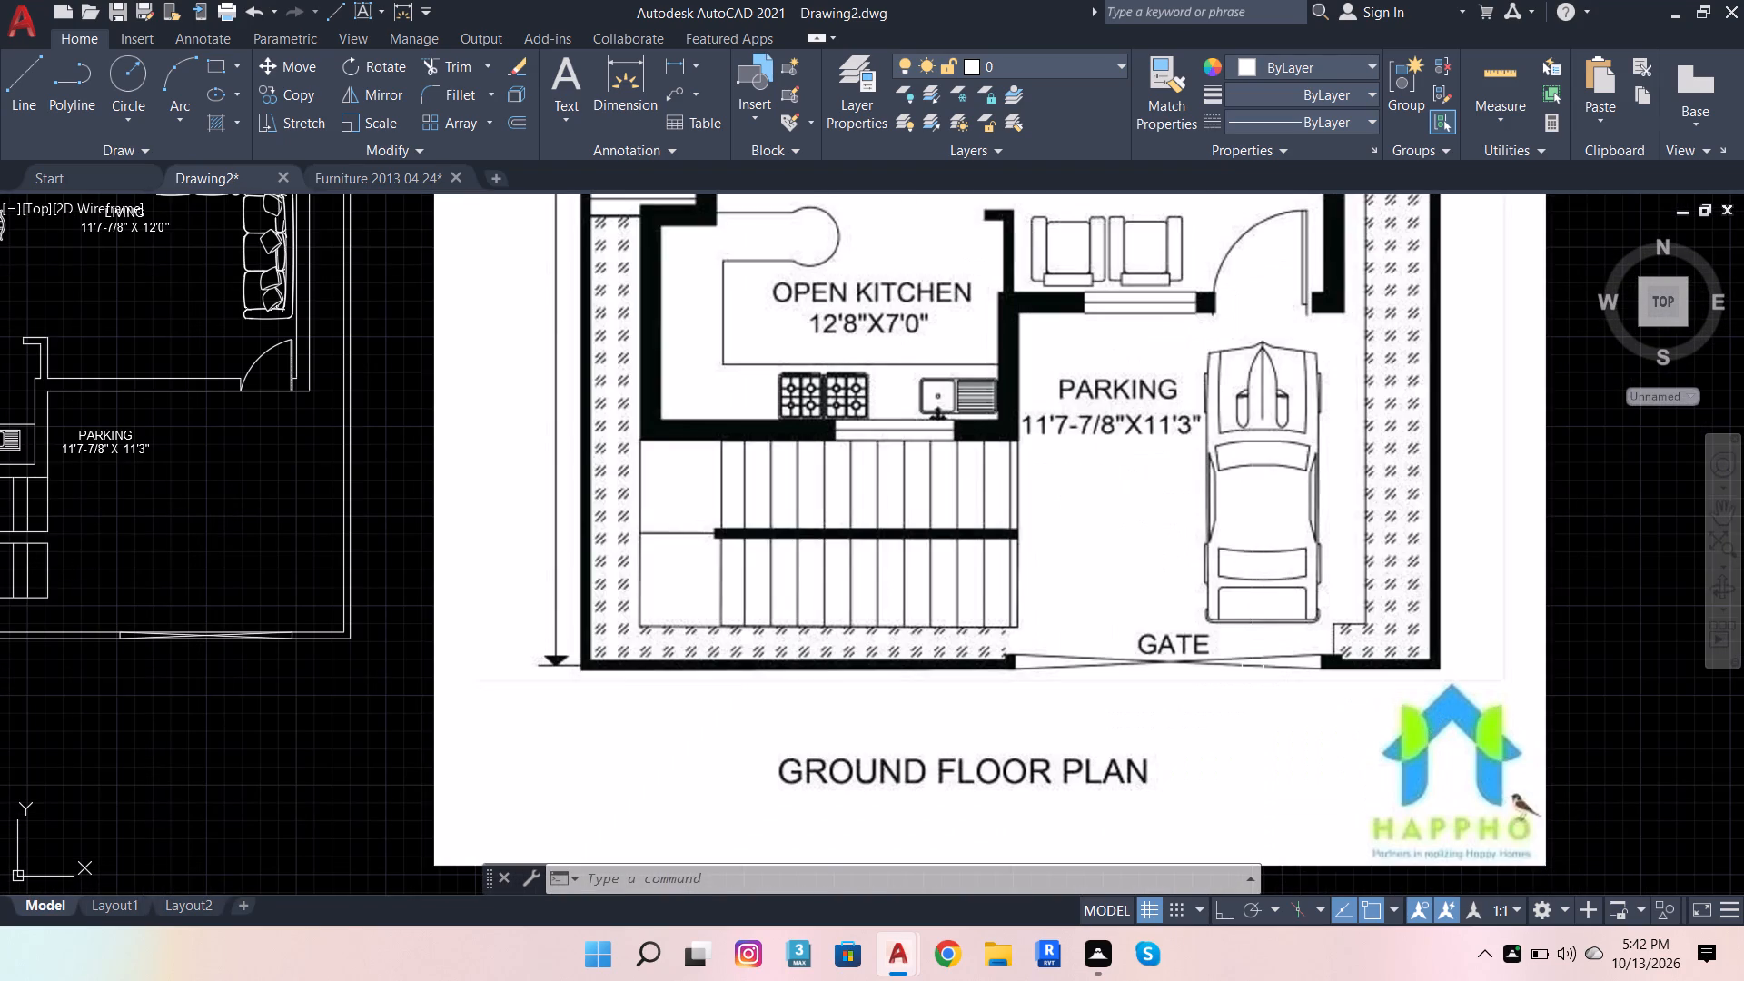
click(558, 78)
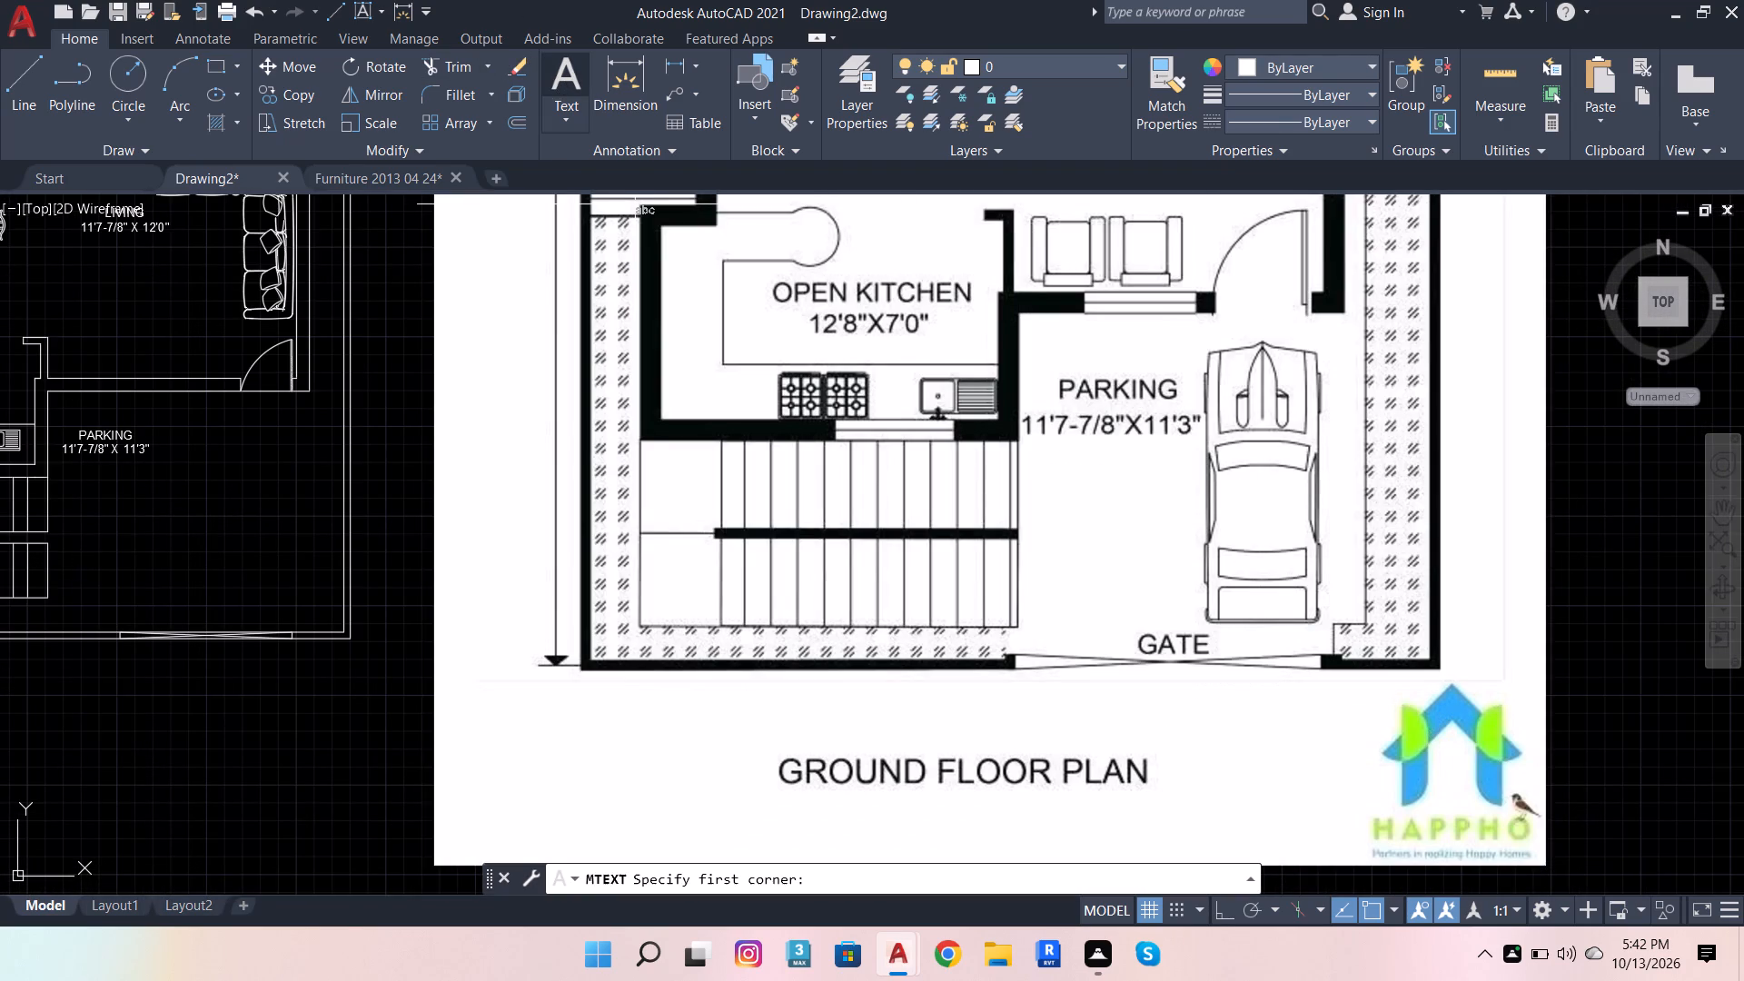
scroll(1060, 609, up, 2)
click(1122, 538)
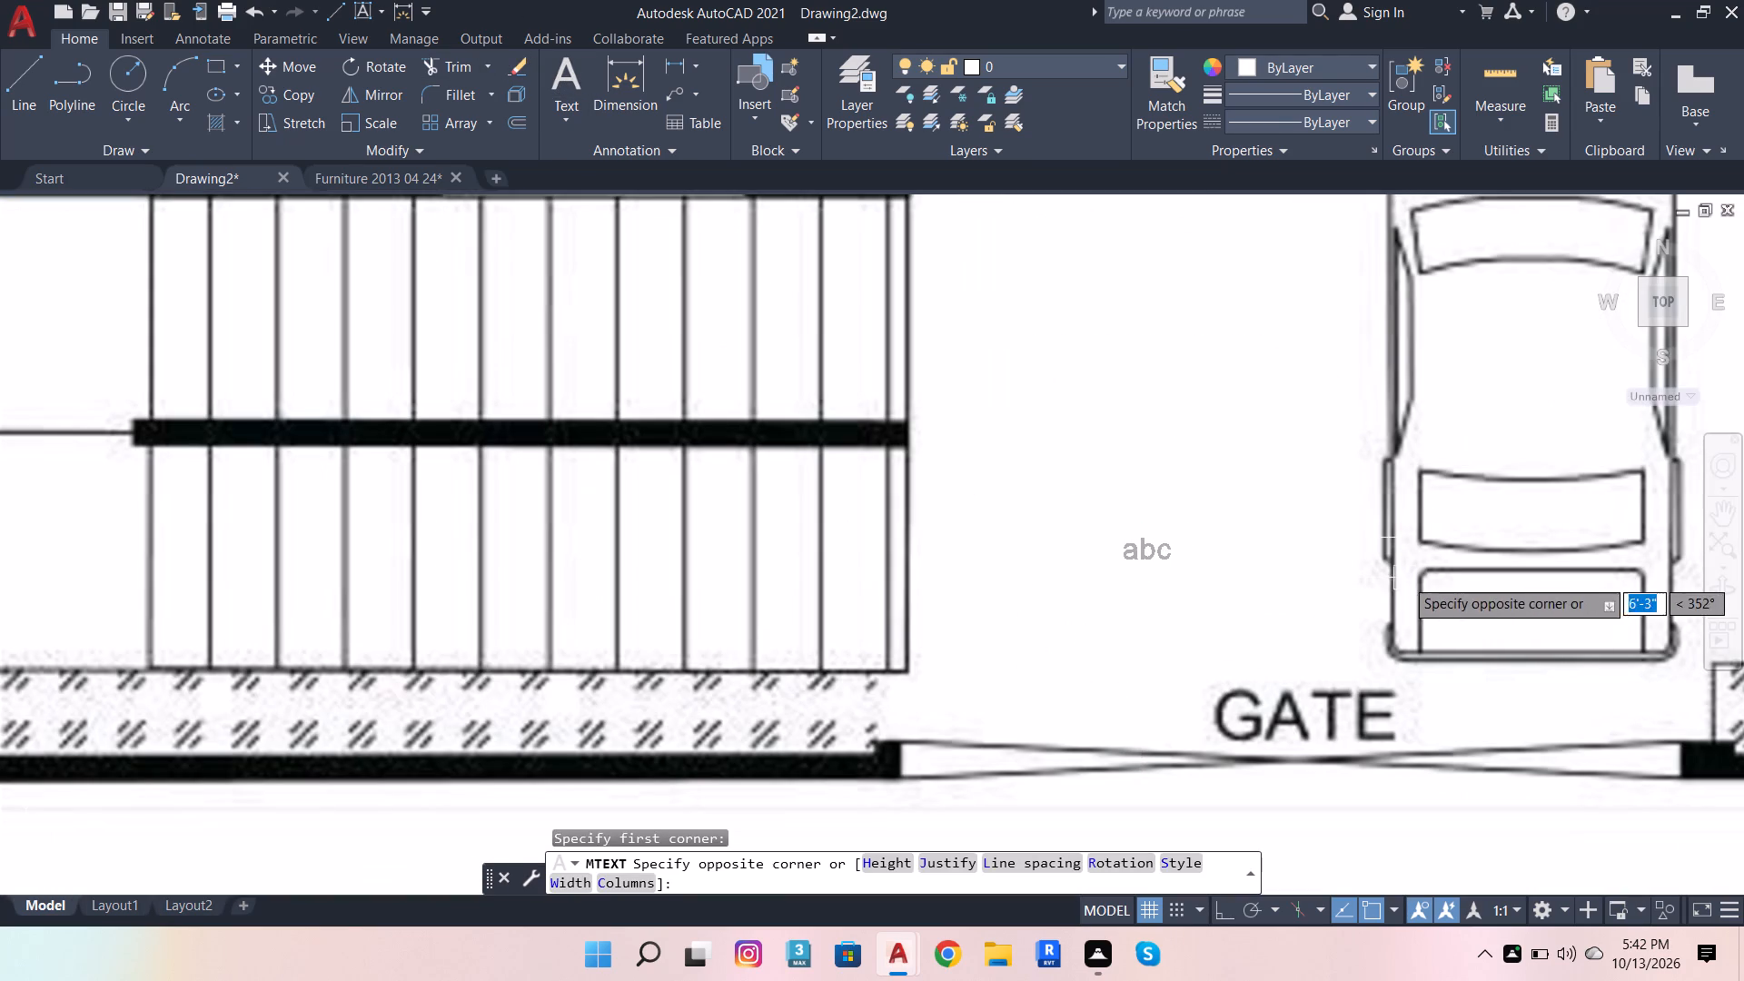
click(1426, 580)
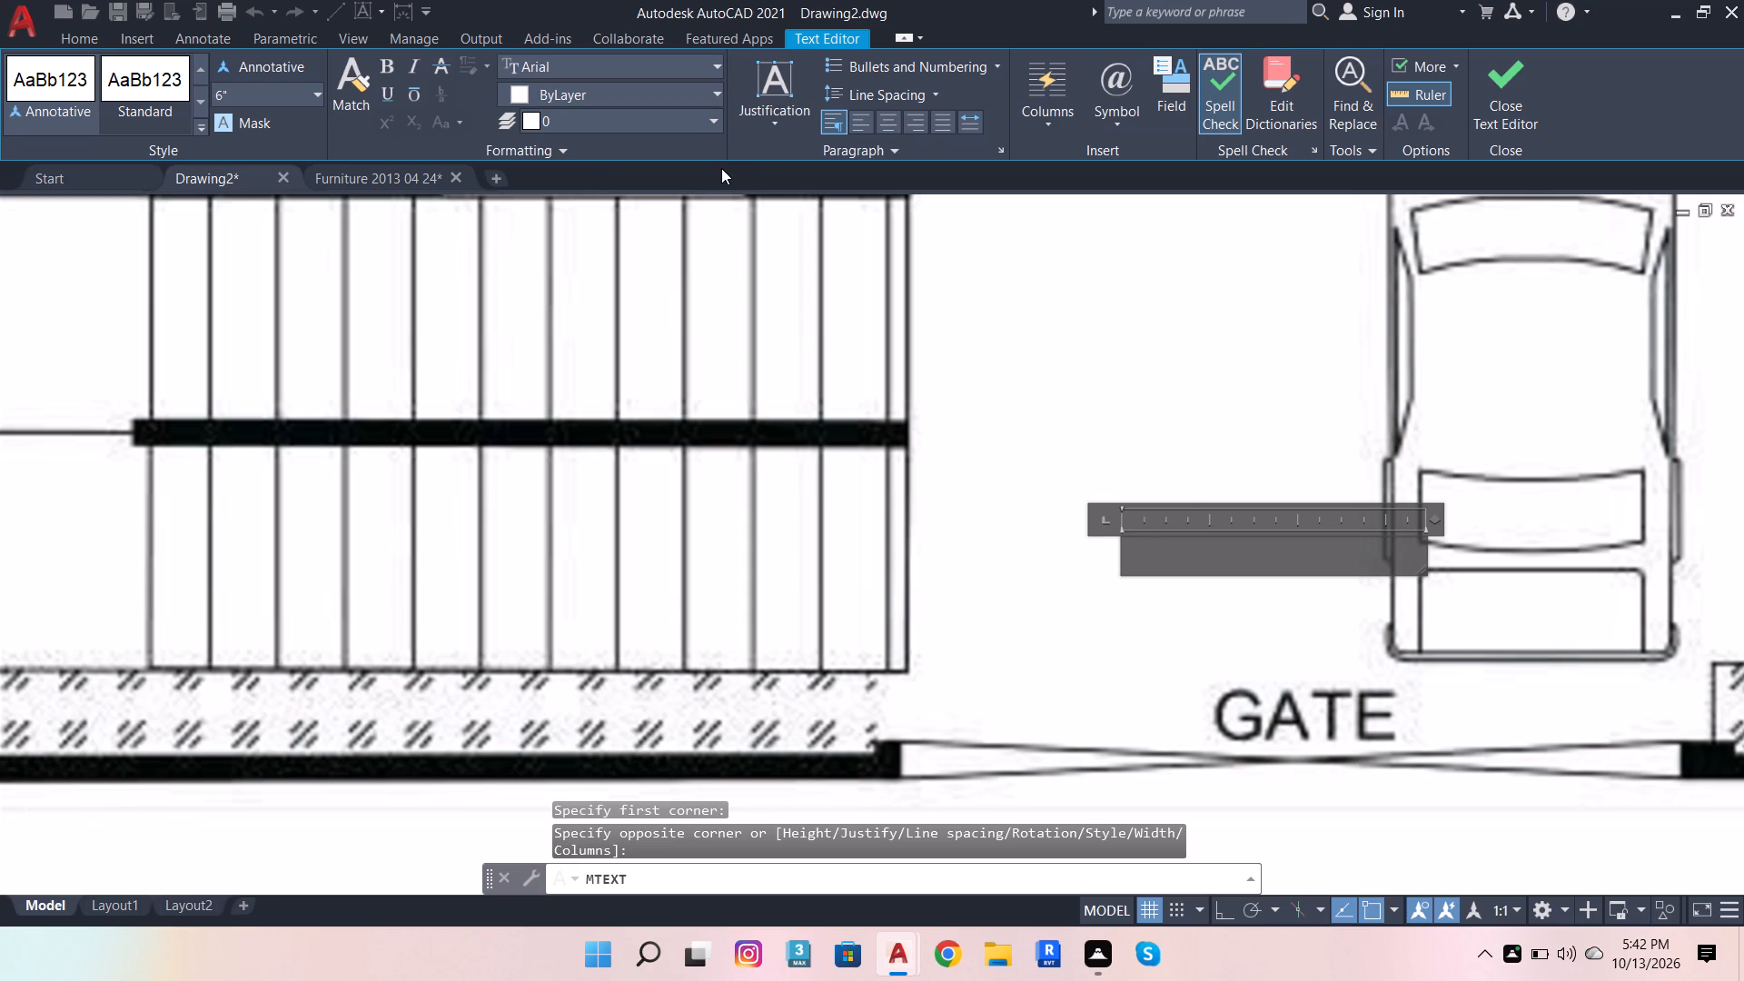
key(g)
key(t)
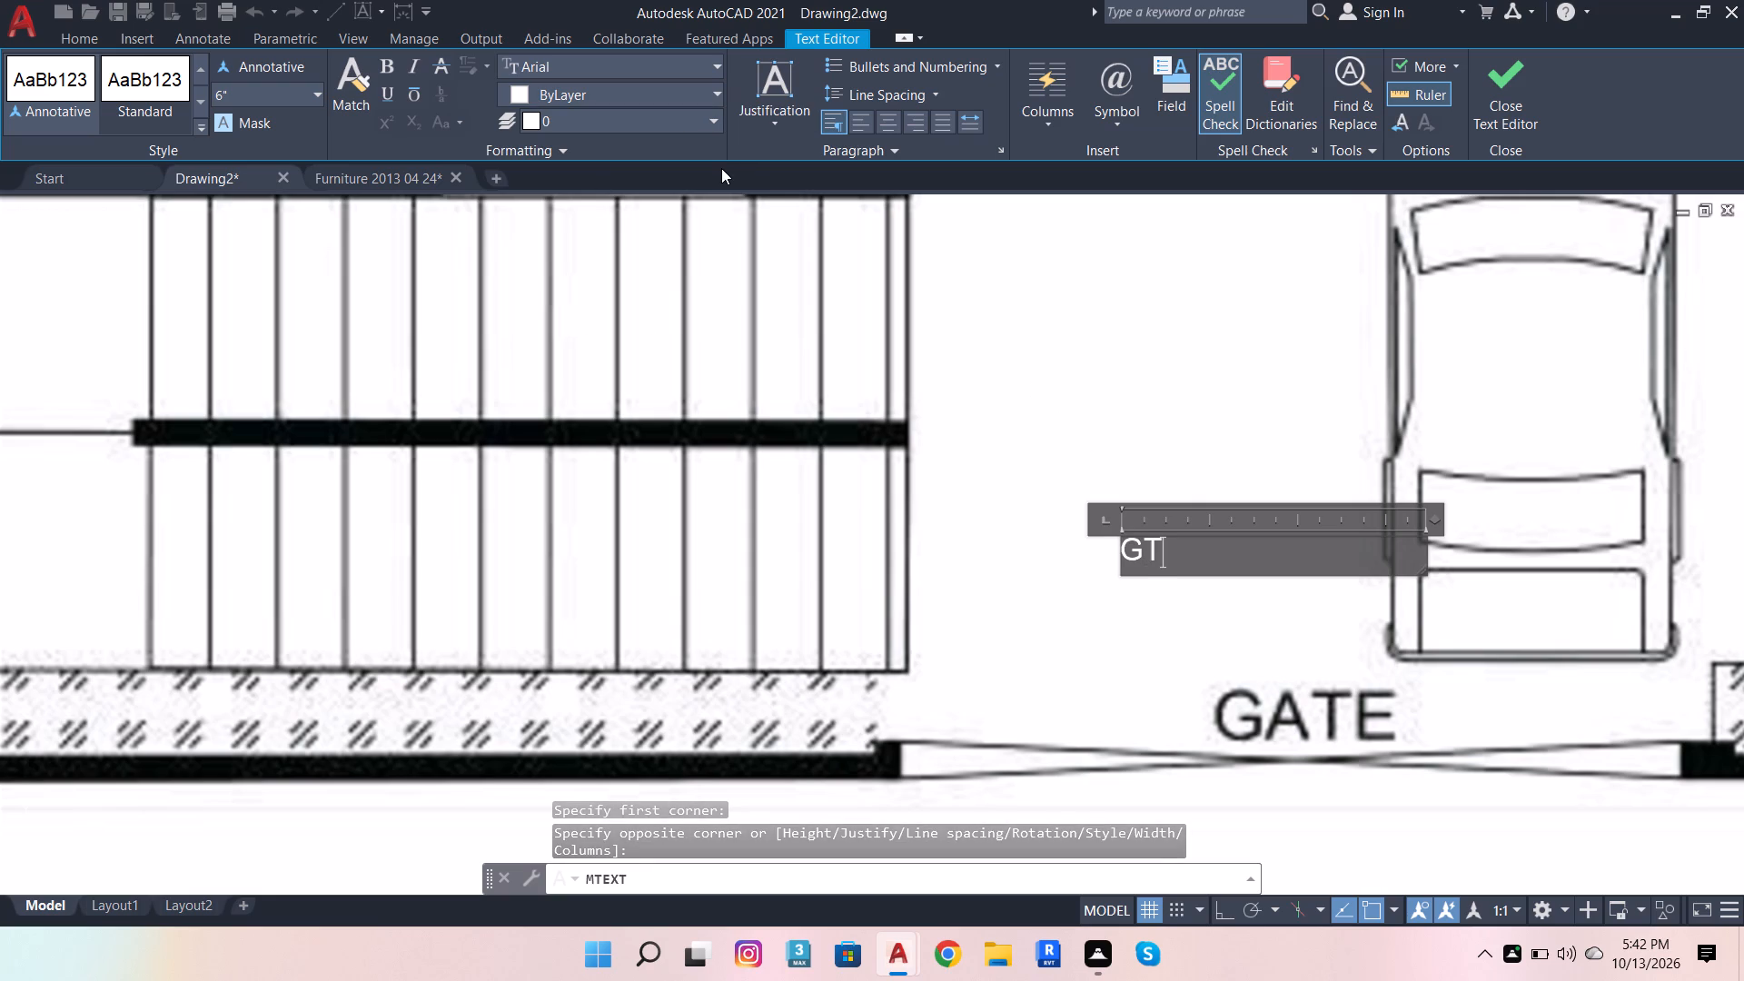
key(BackSpace)
text(ATE)
key(Return)
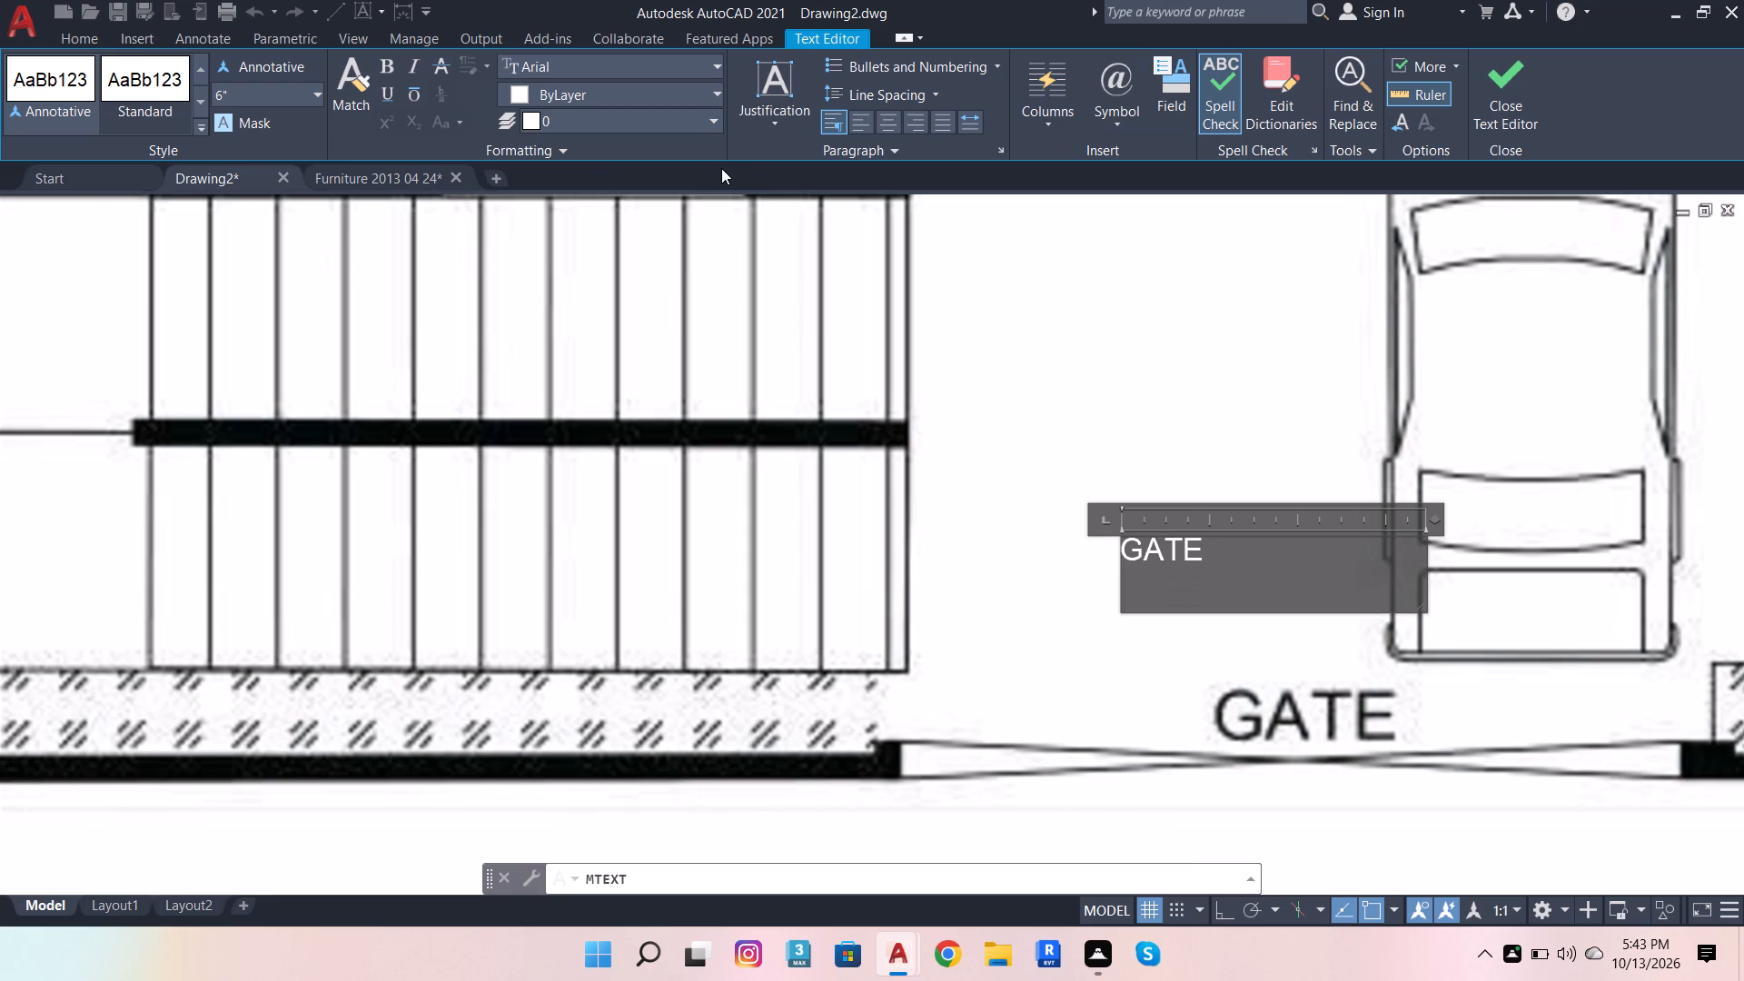
click(1064, 599)
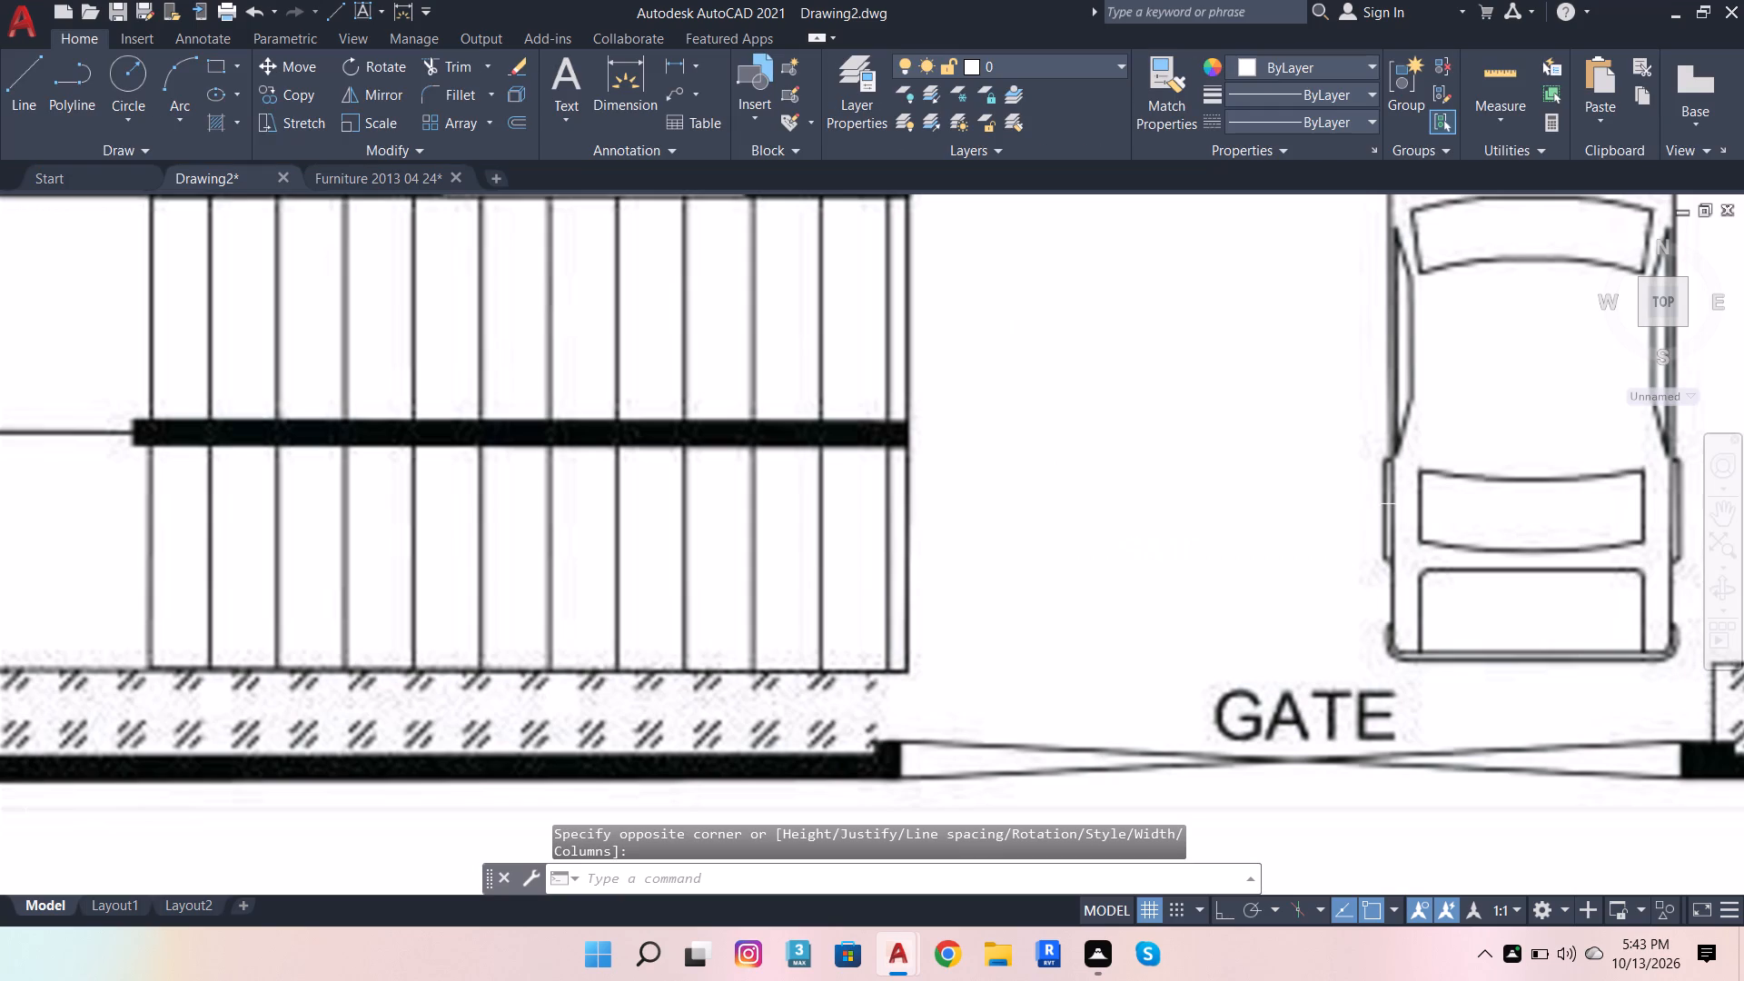
Move the new GATE label from the reference image into the drawn plan, just above the gate opening in the boundary wall.
click(1188, 504)
click(1114, 578)
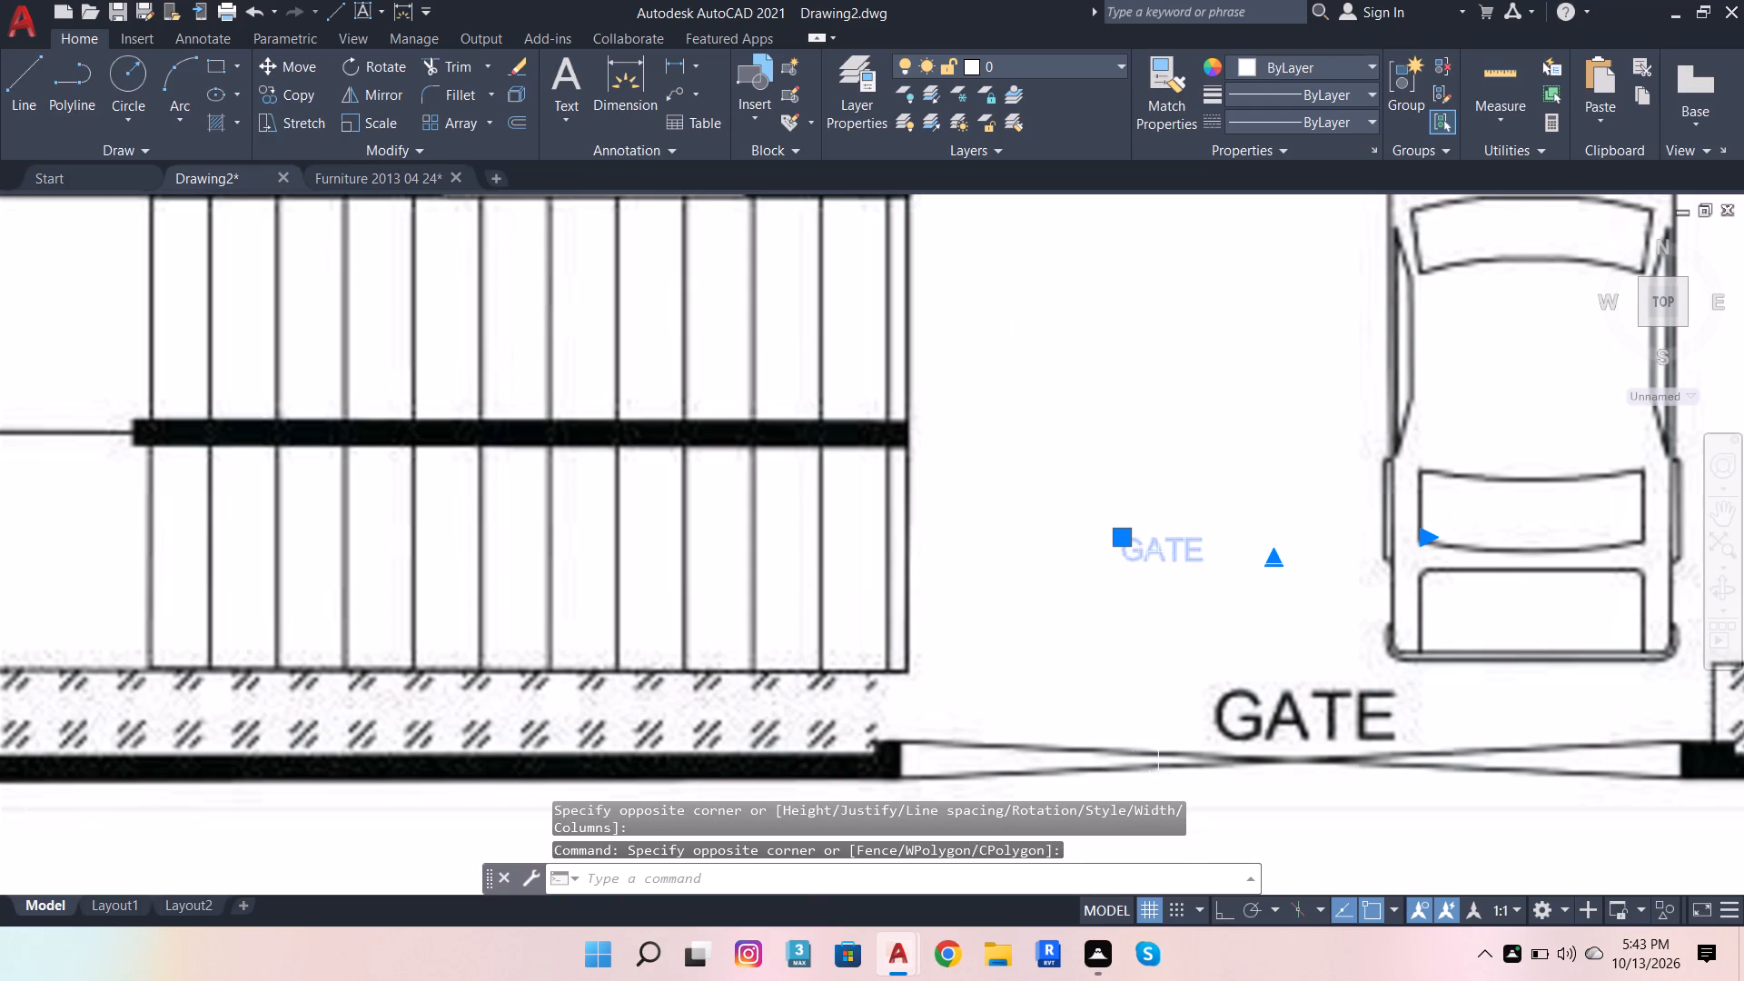
click(312, 70)
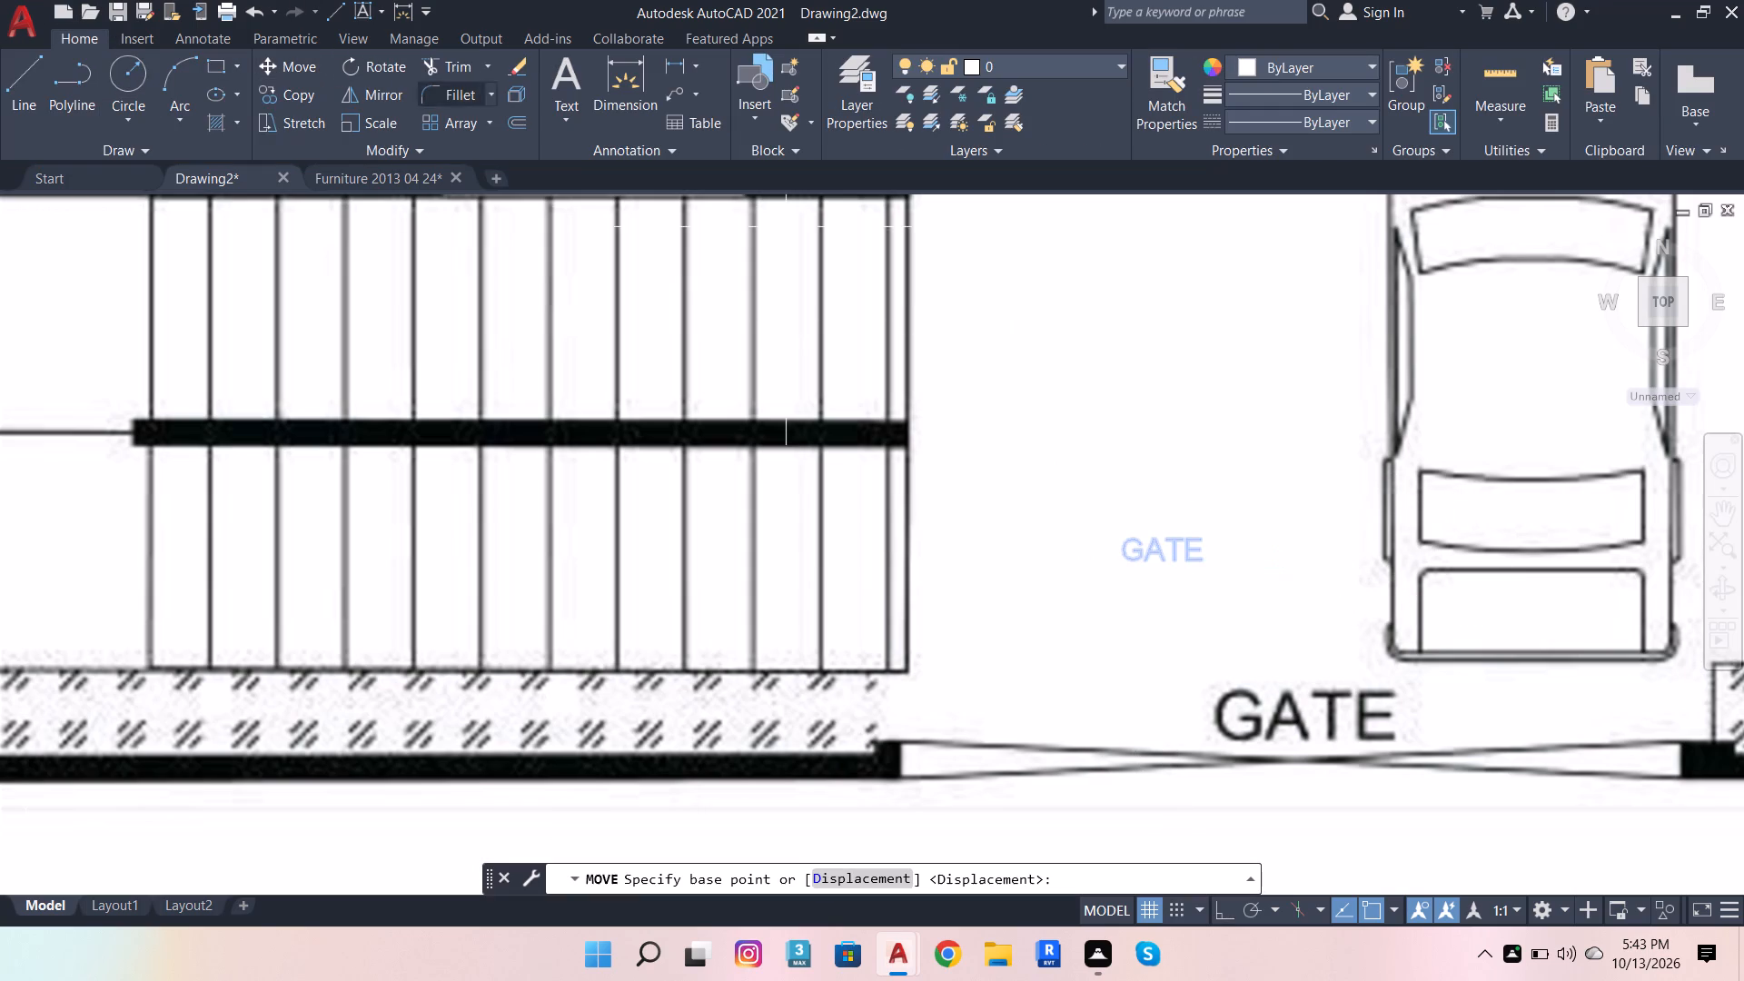
click(1076, 537)
scroll(1327, 530, down, 5)
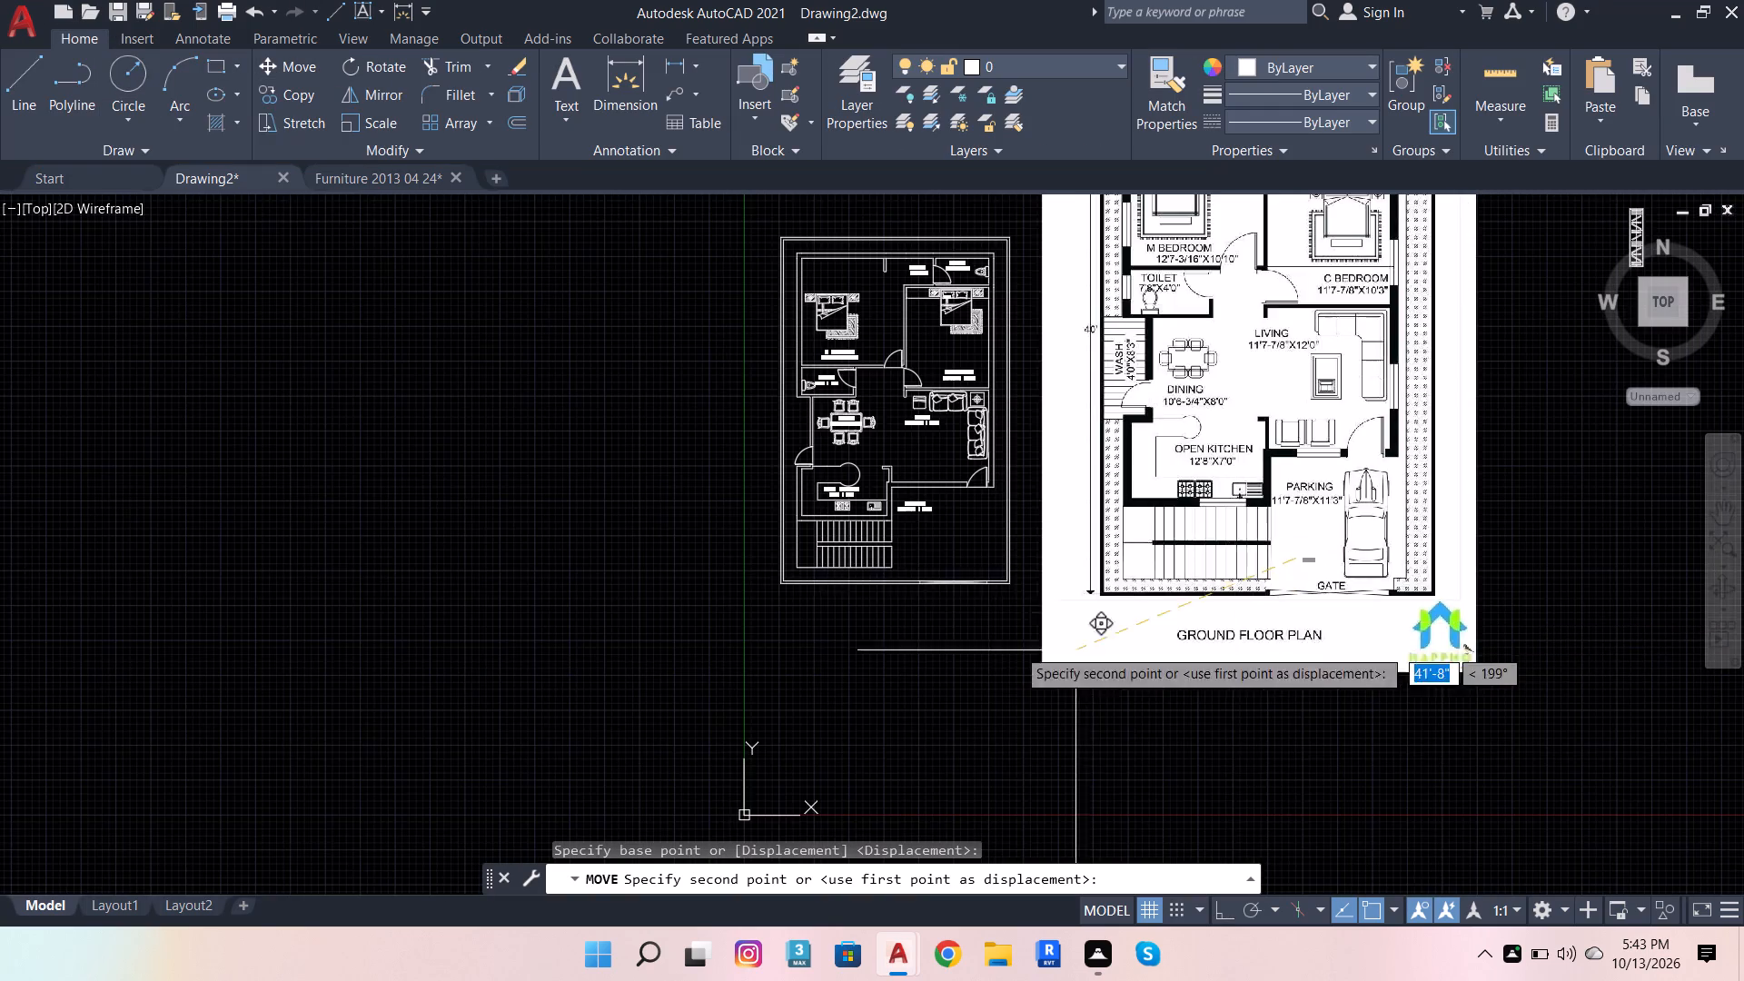
scroll(968, 535, up, 2)
scroll(929, 679, up, 3)
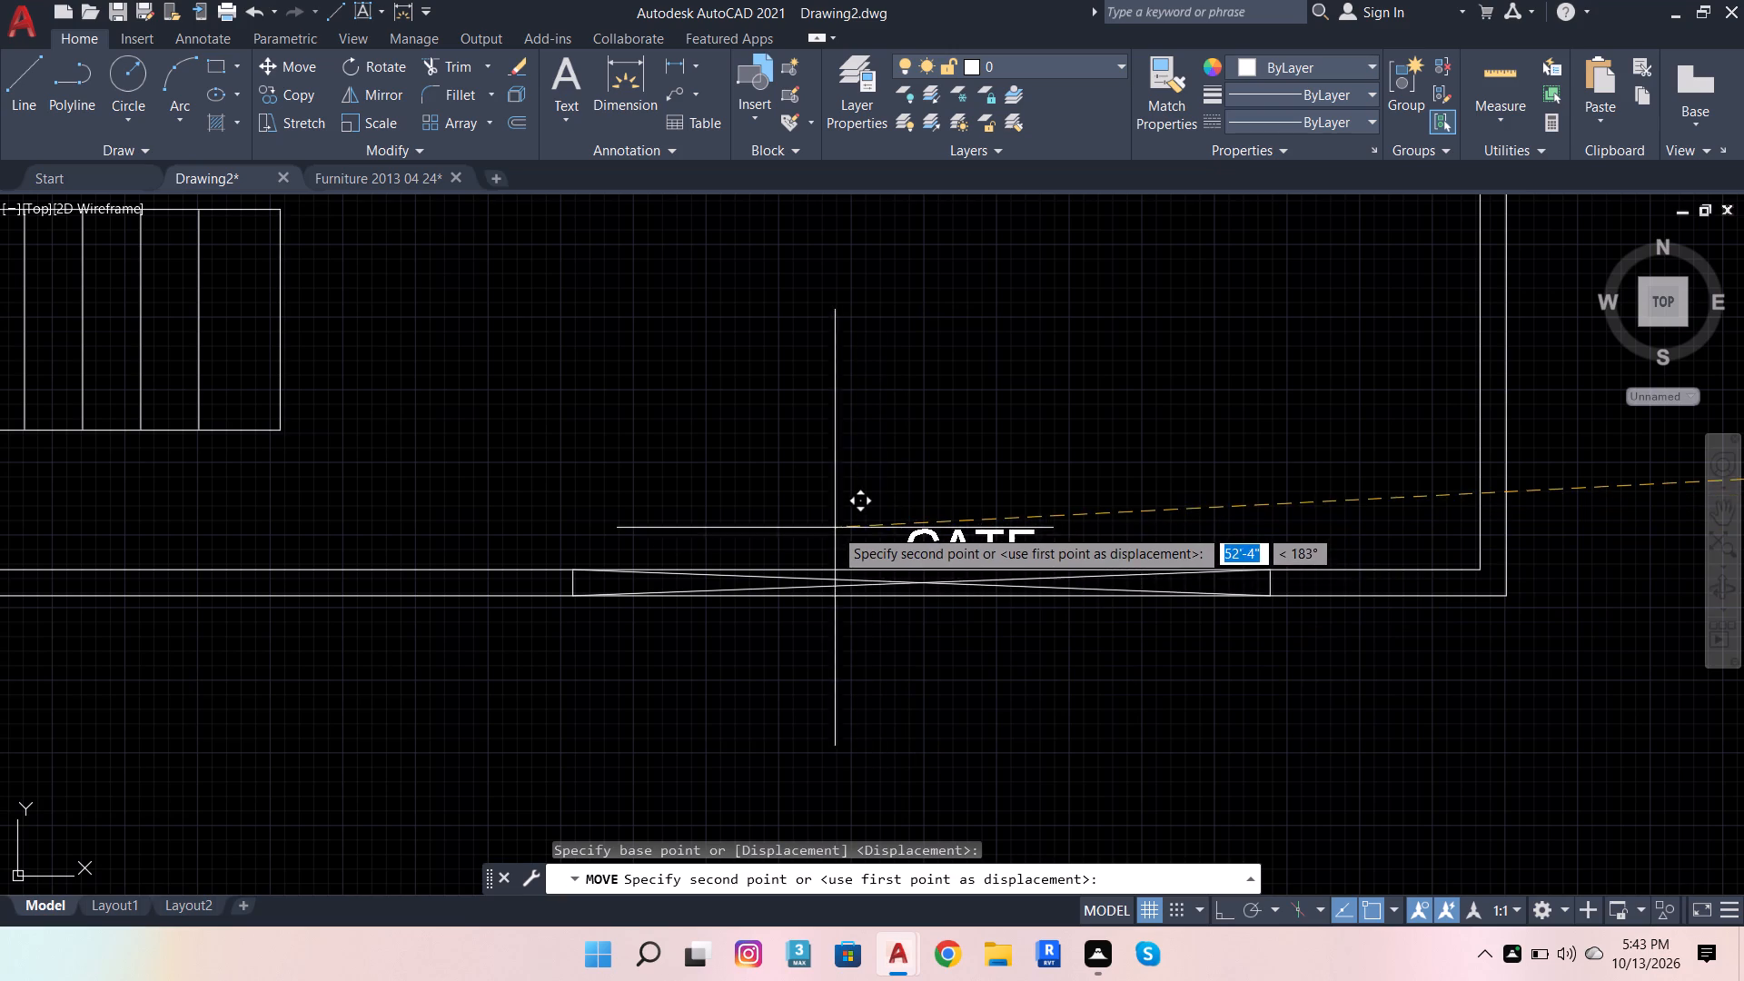
click(801, 516)
Add a multiline text reading GROUND FLOOR PLAN just above the title on the reference image.
scroll(1054, 645, down, 3)
scroll(962, 639, down, 2)
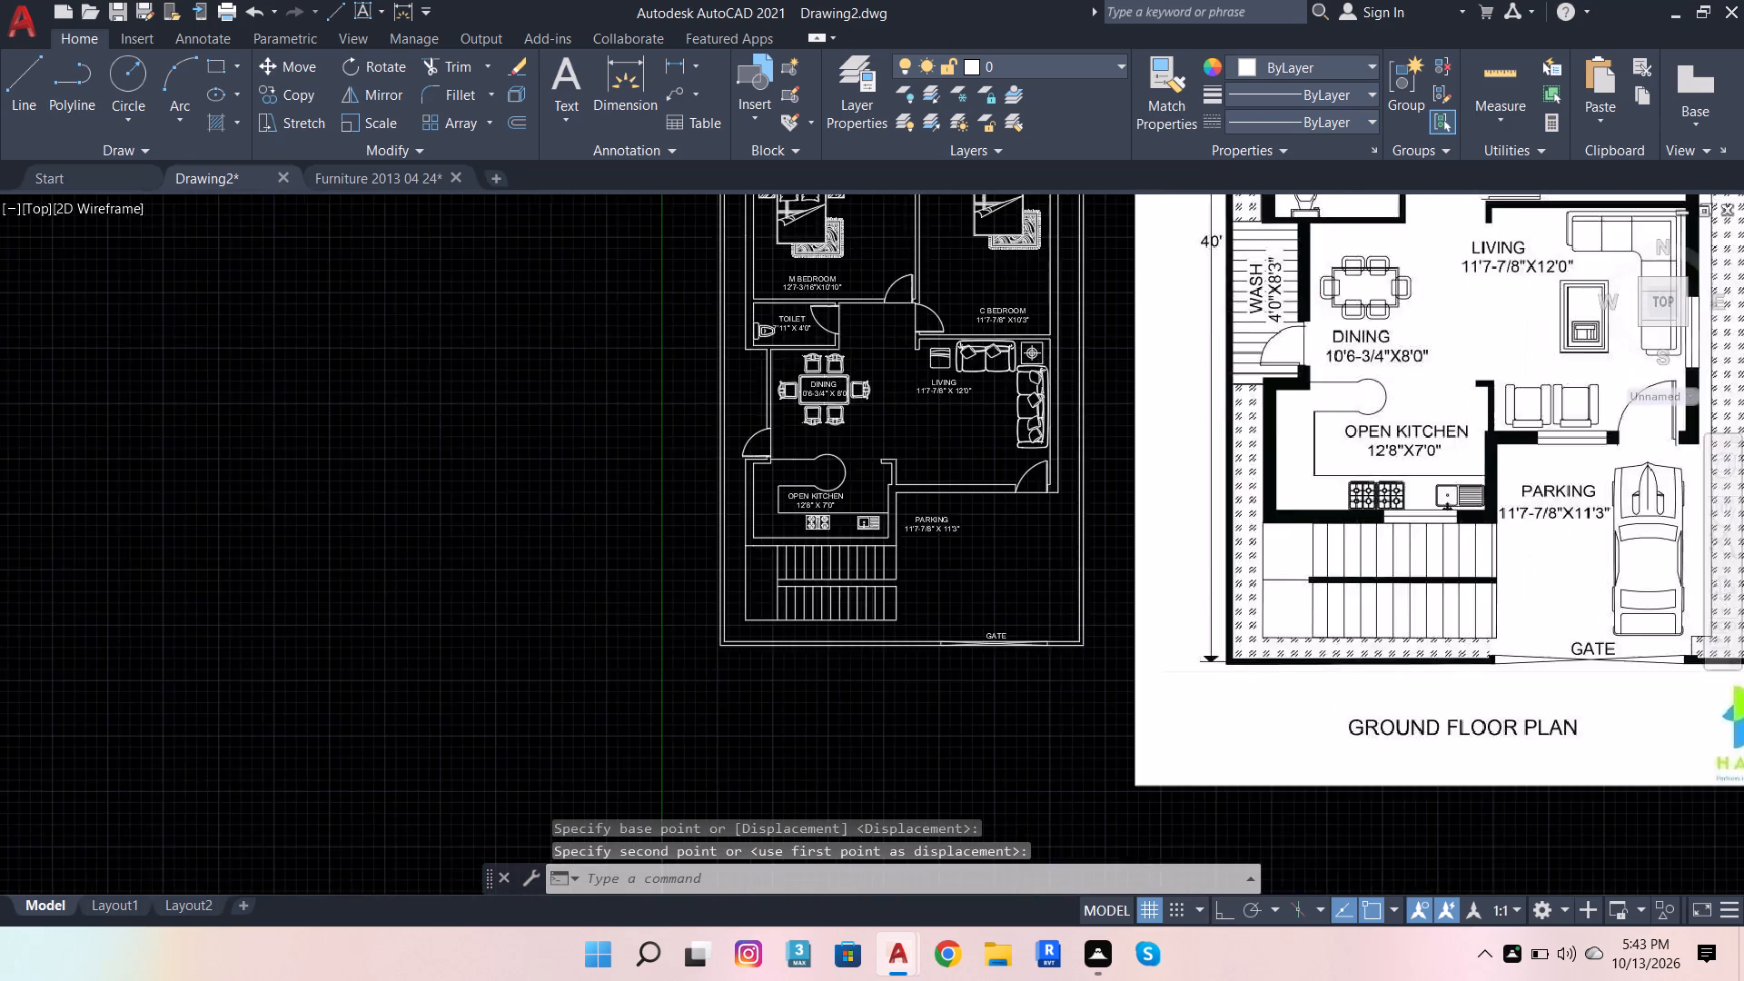
scroll(1462, 735, up, 2)
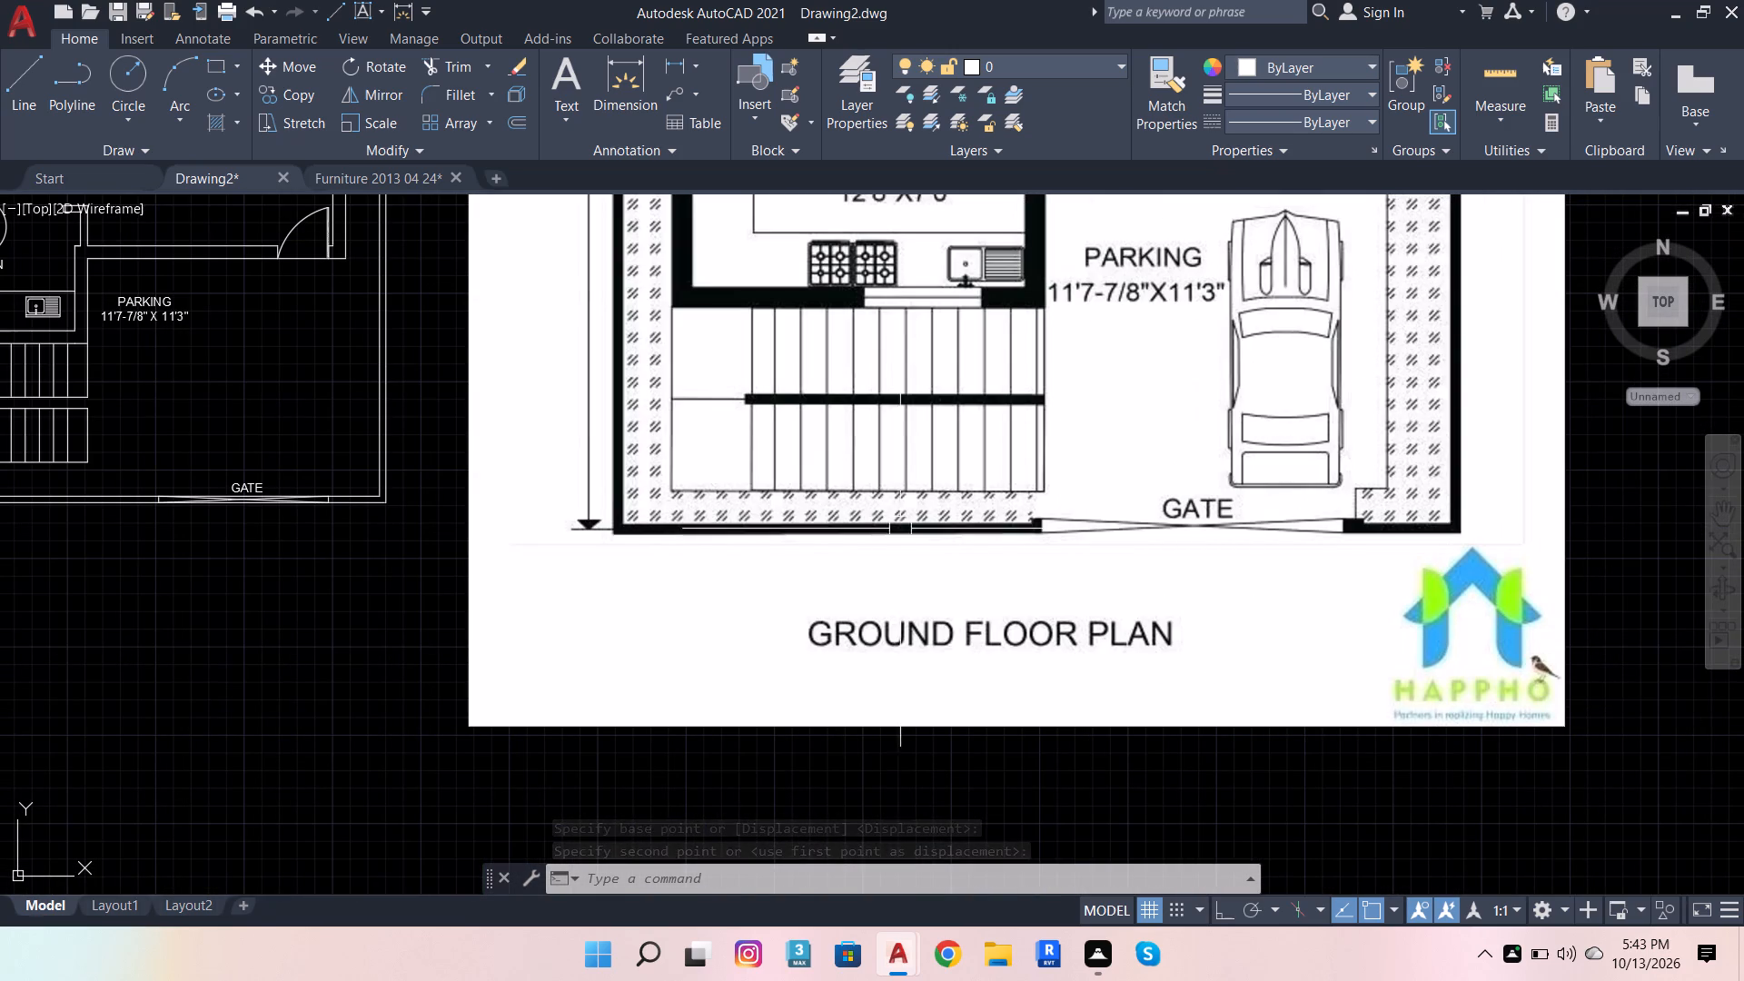
click(566, 67)
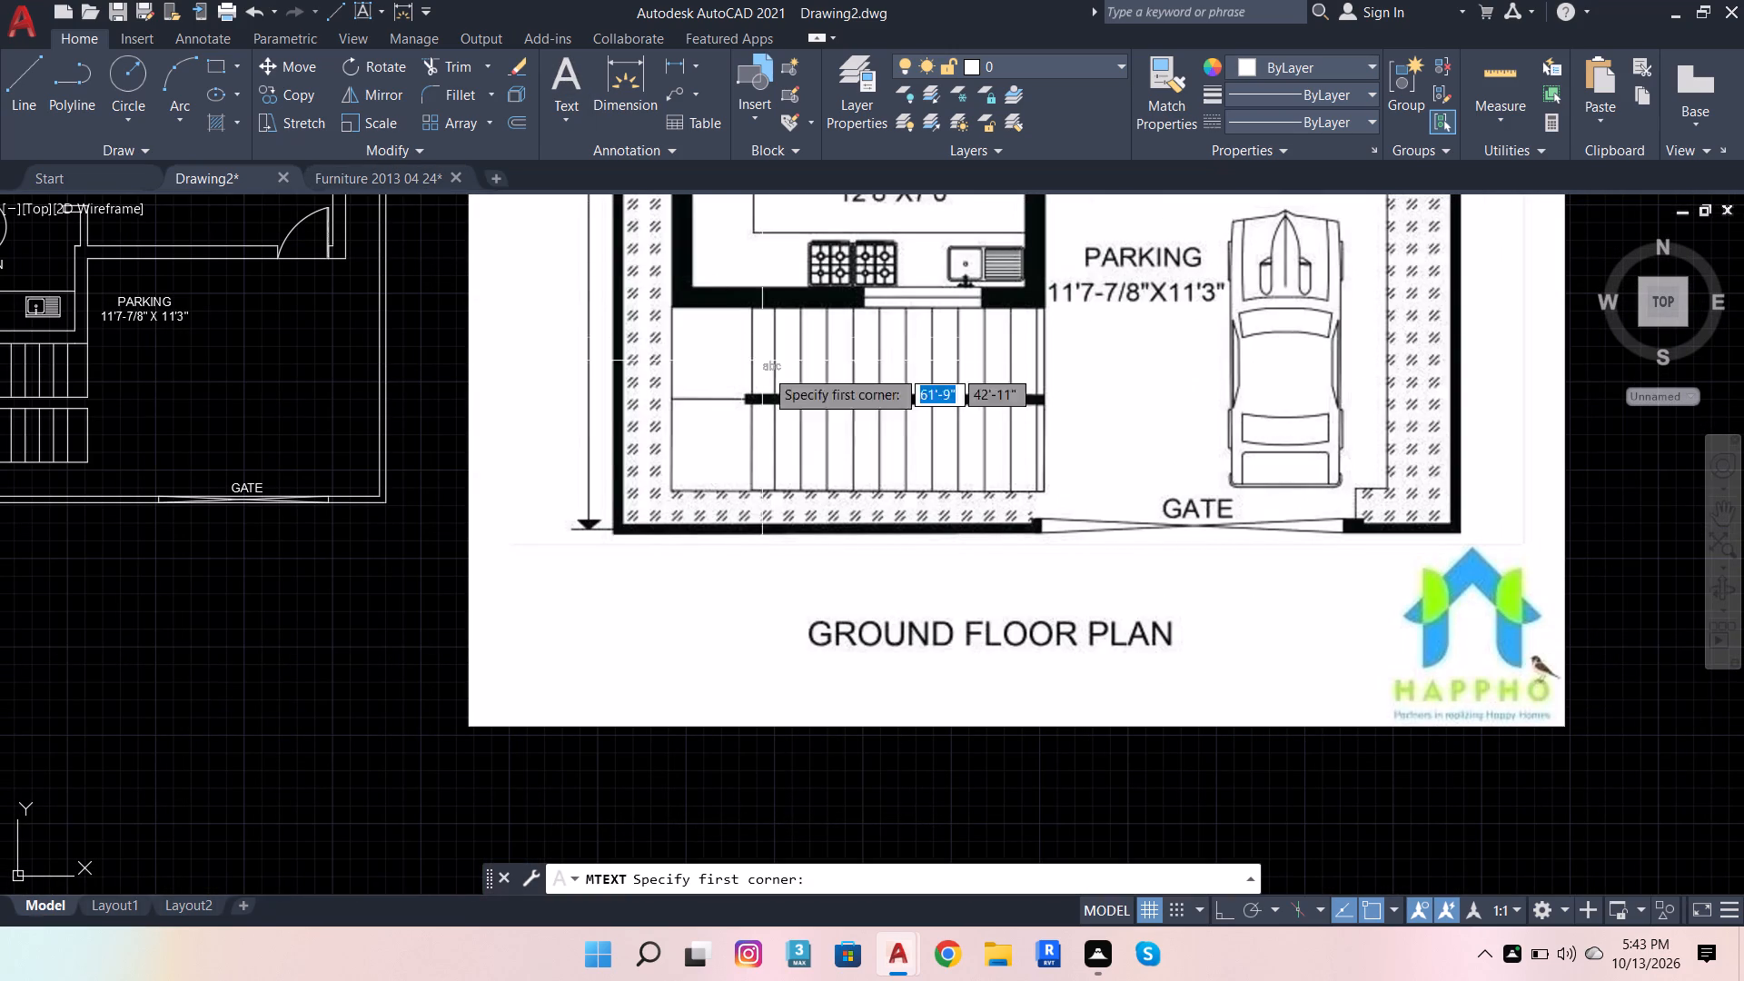
scroll(866, 615, up, 1)
click(747, 560)
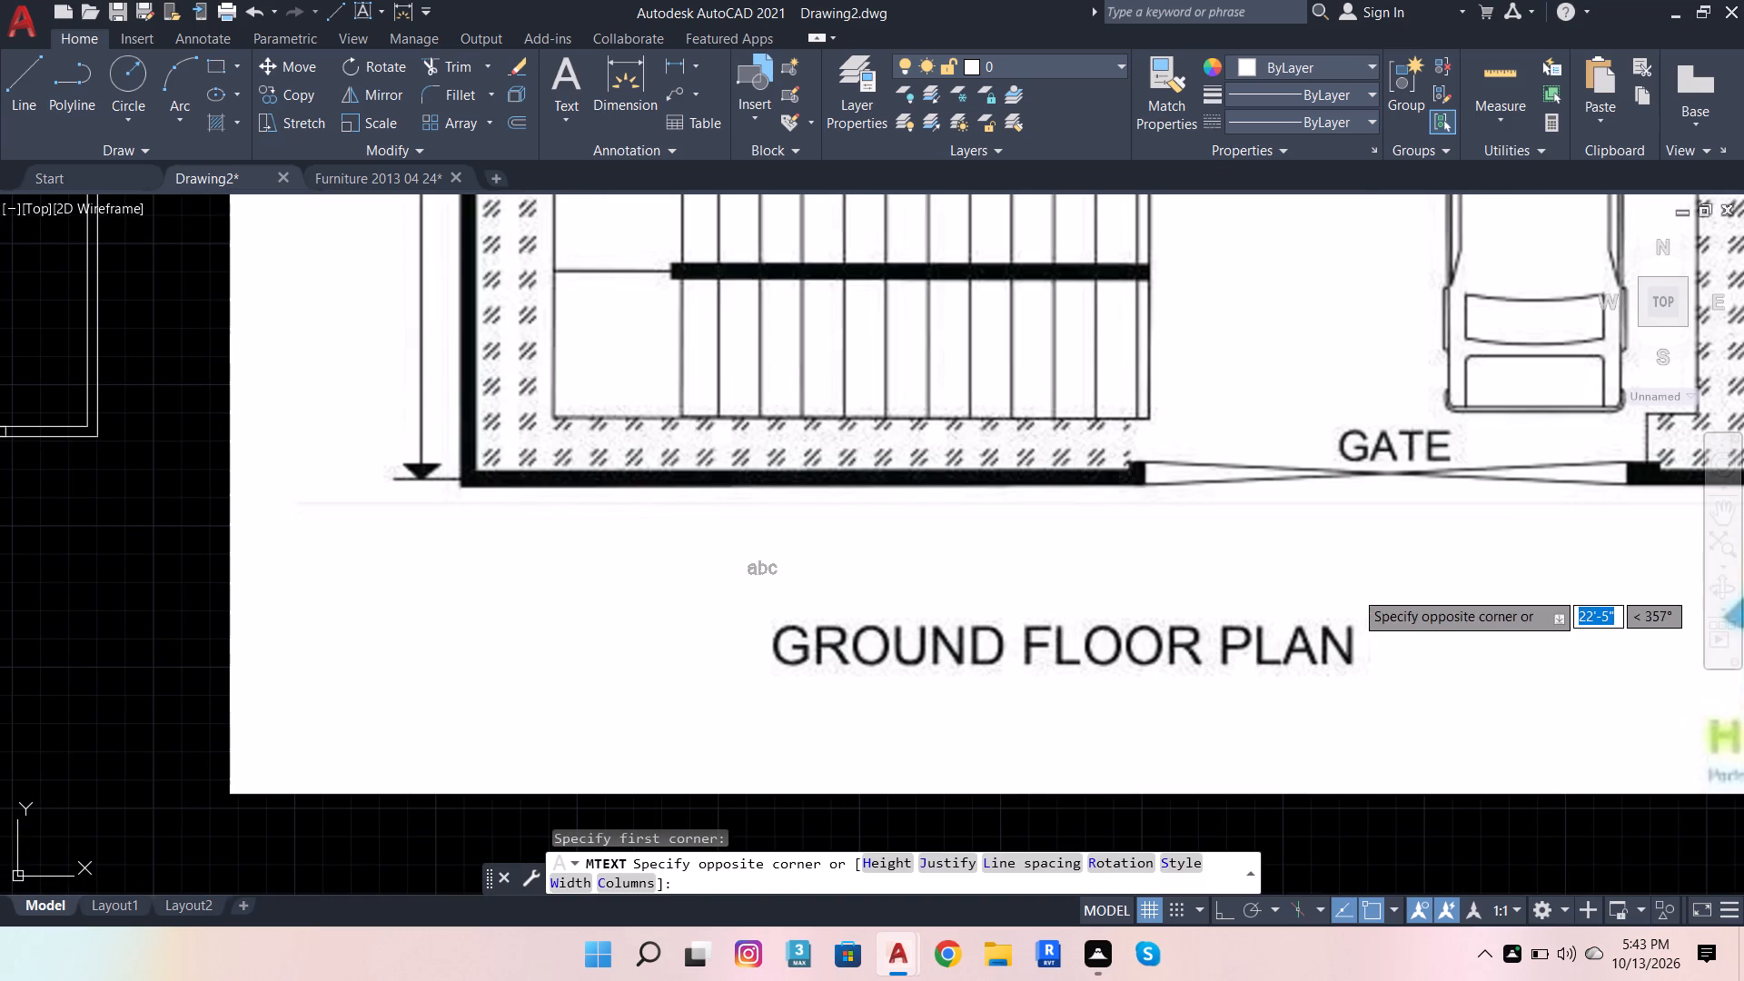
click(1355, 590)
text(GR)
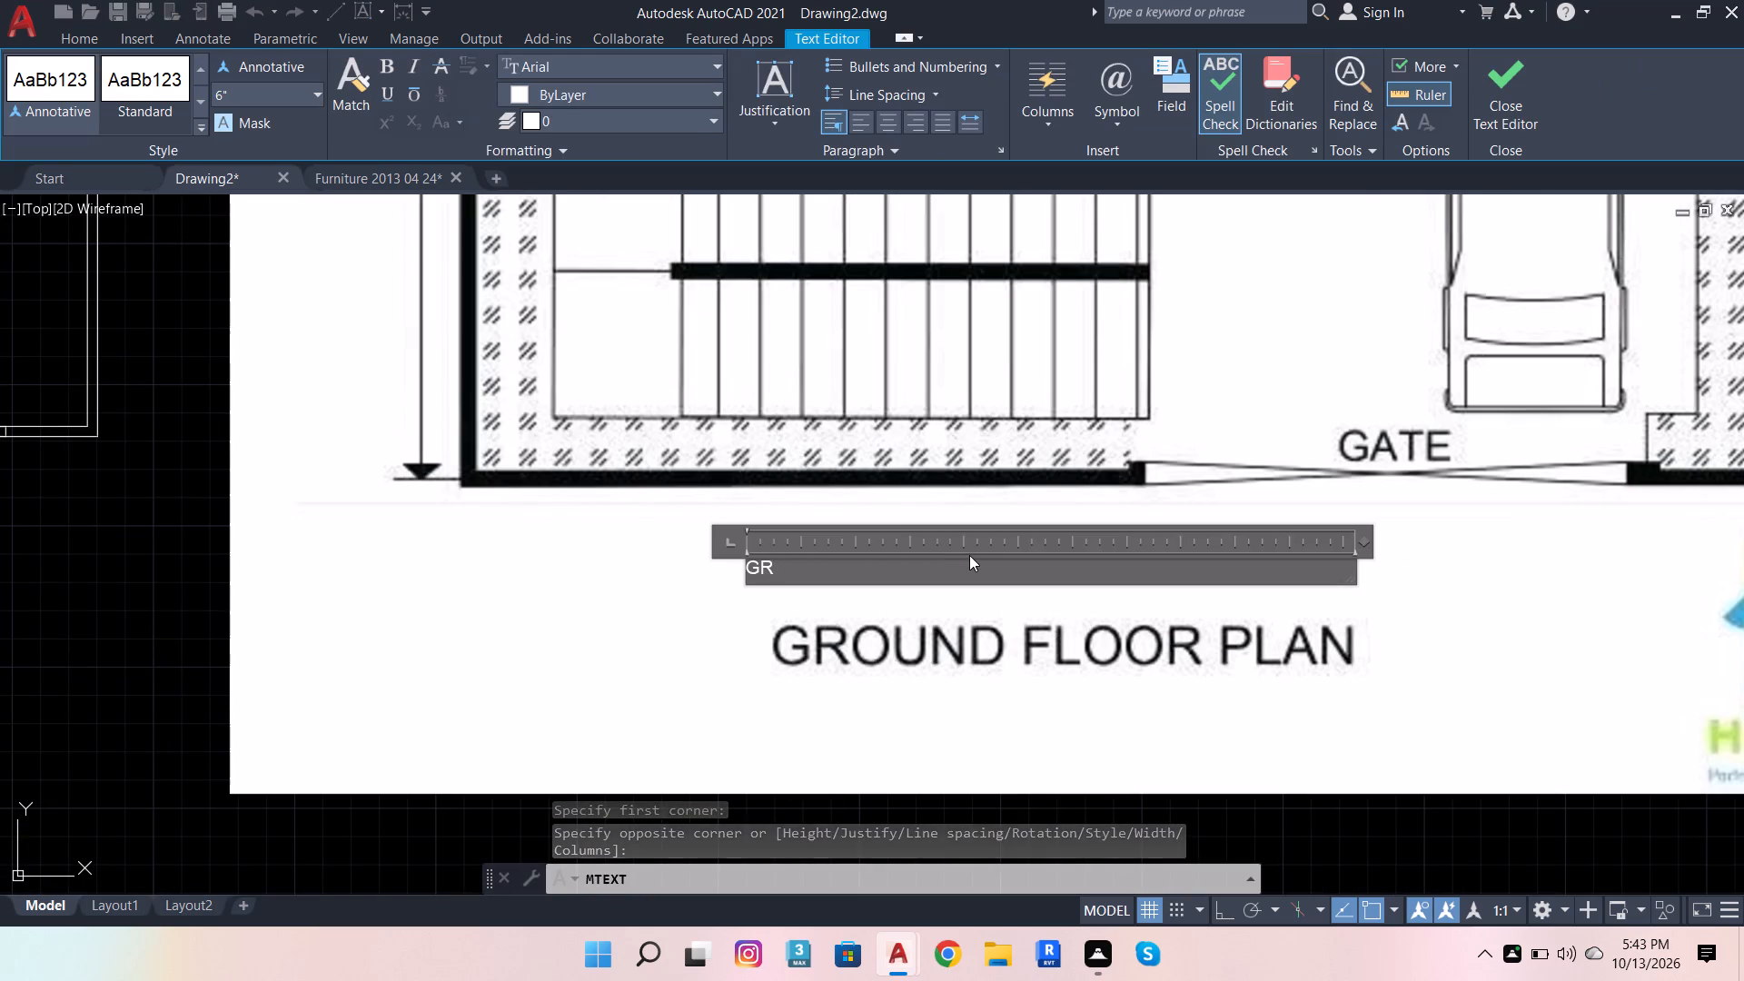
text(OU)
key(n)
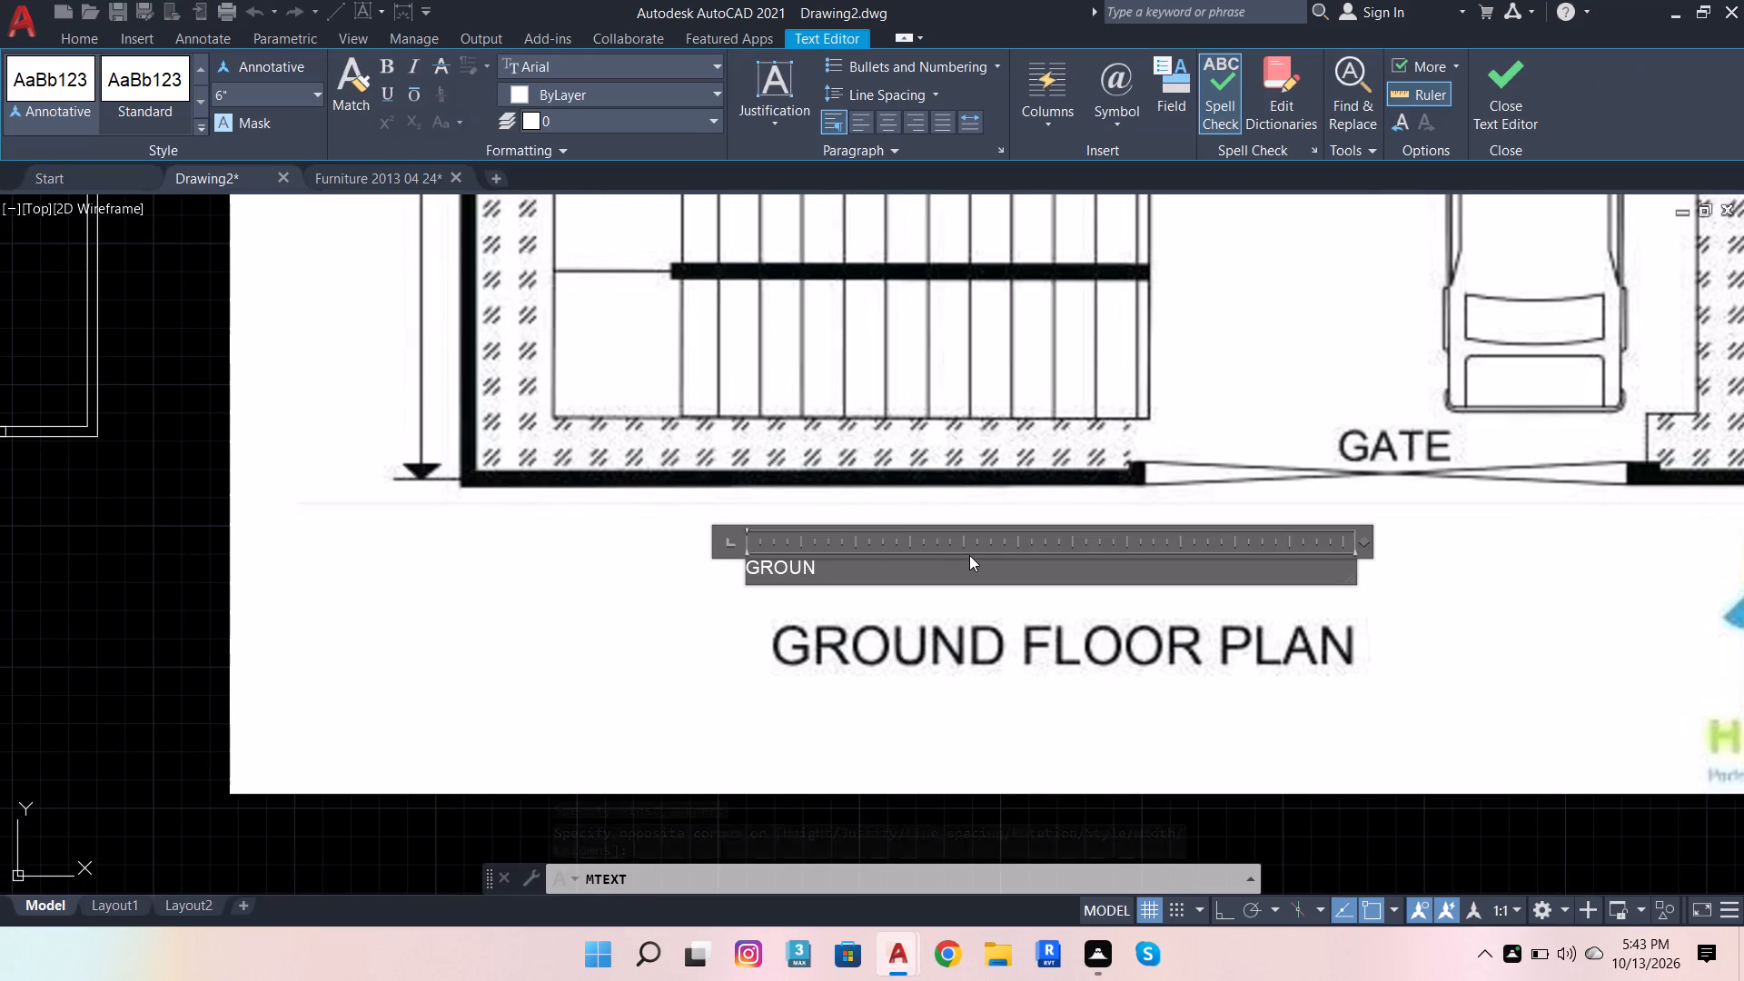
text(D FLOO)
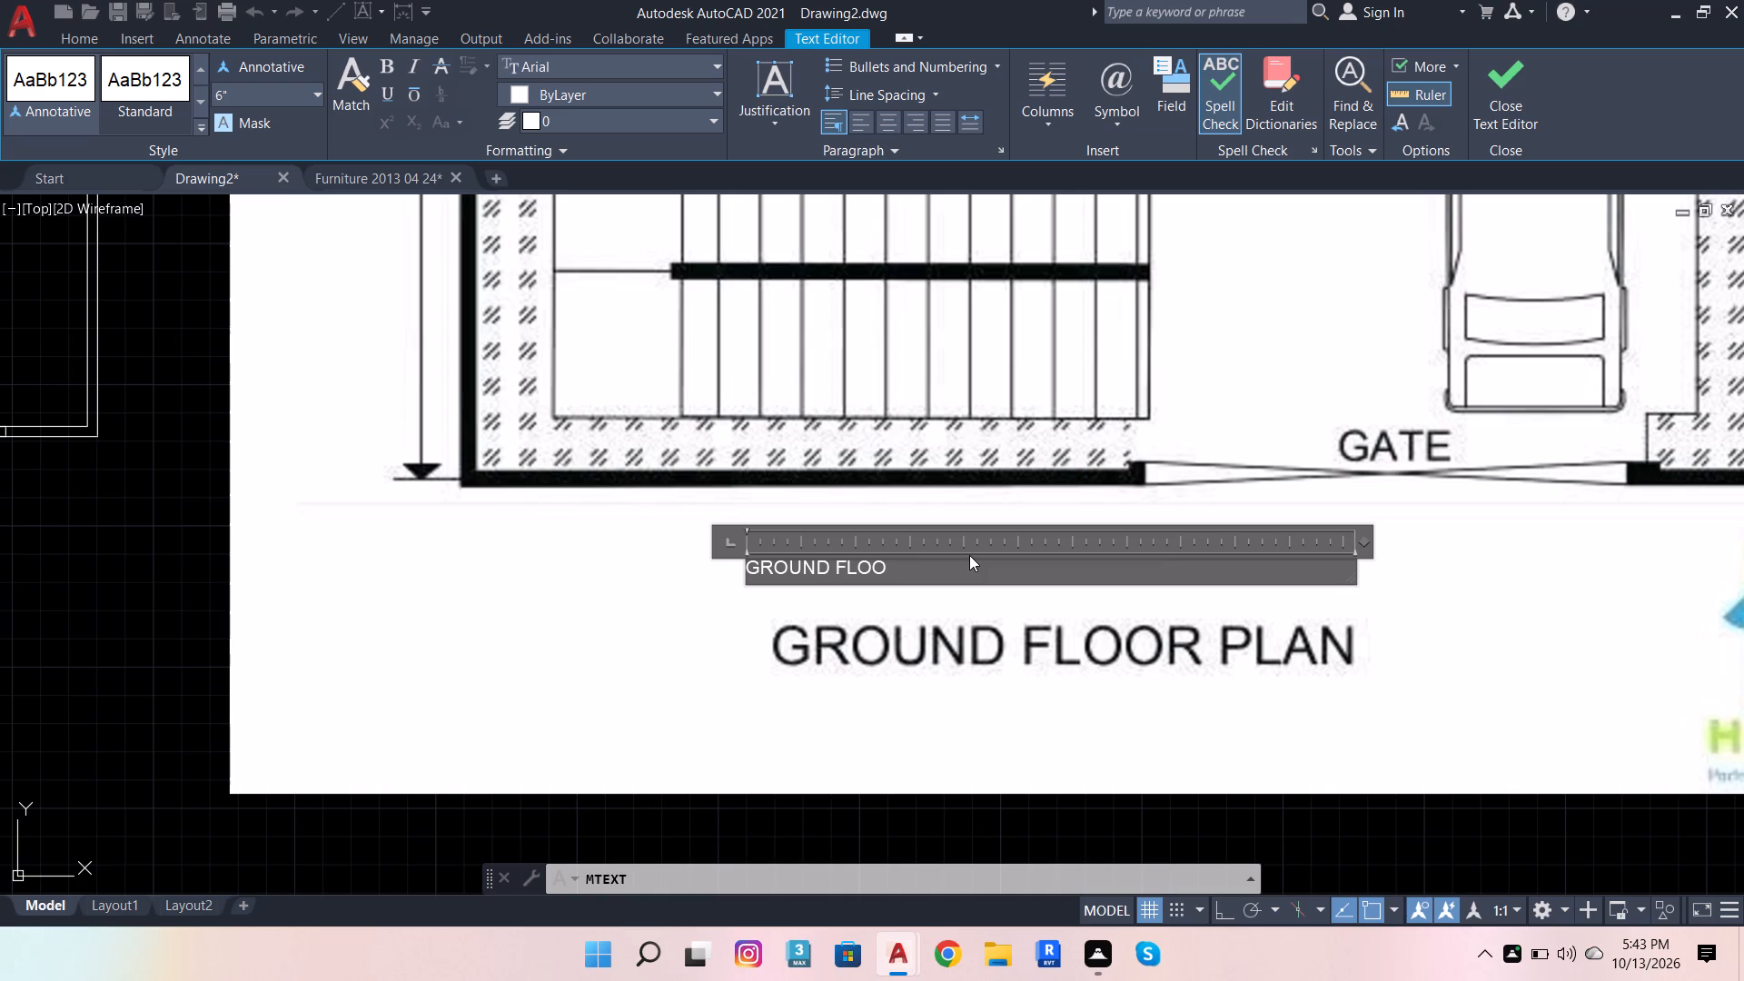
text(R)
key(space)
text(PLA)
key(n)
key(Return)
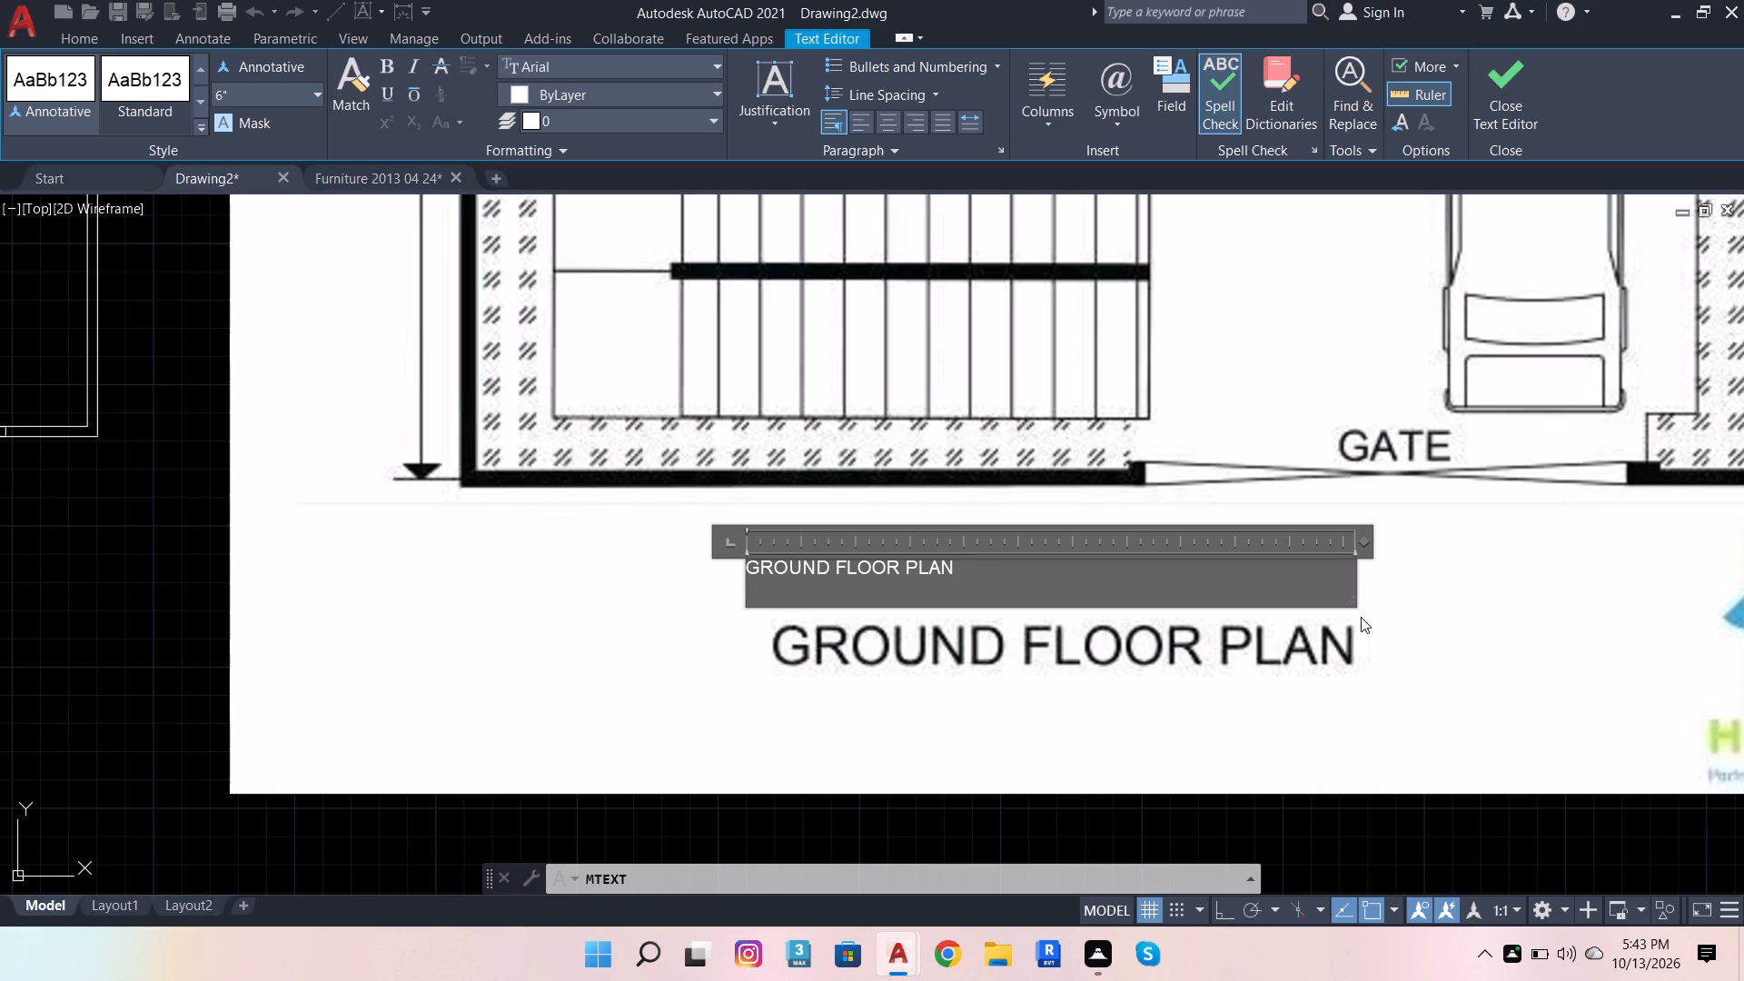
click(1373, 619)
Move the new GROUND FLOOR PLAN title from the reference image to the space centred below the drawn plan.
click(926, 529)
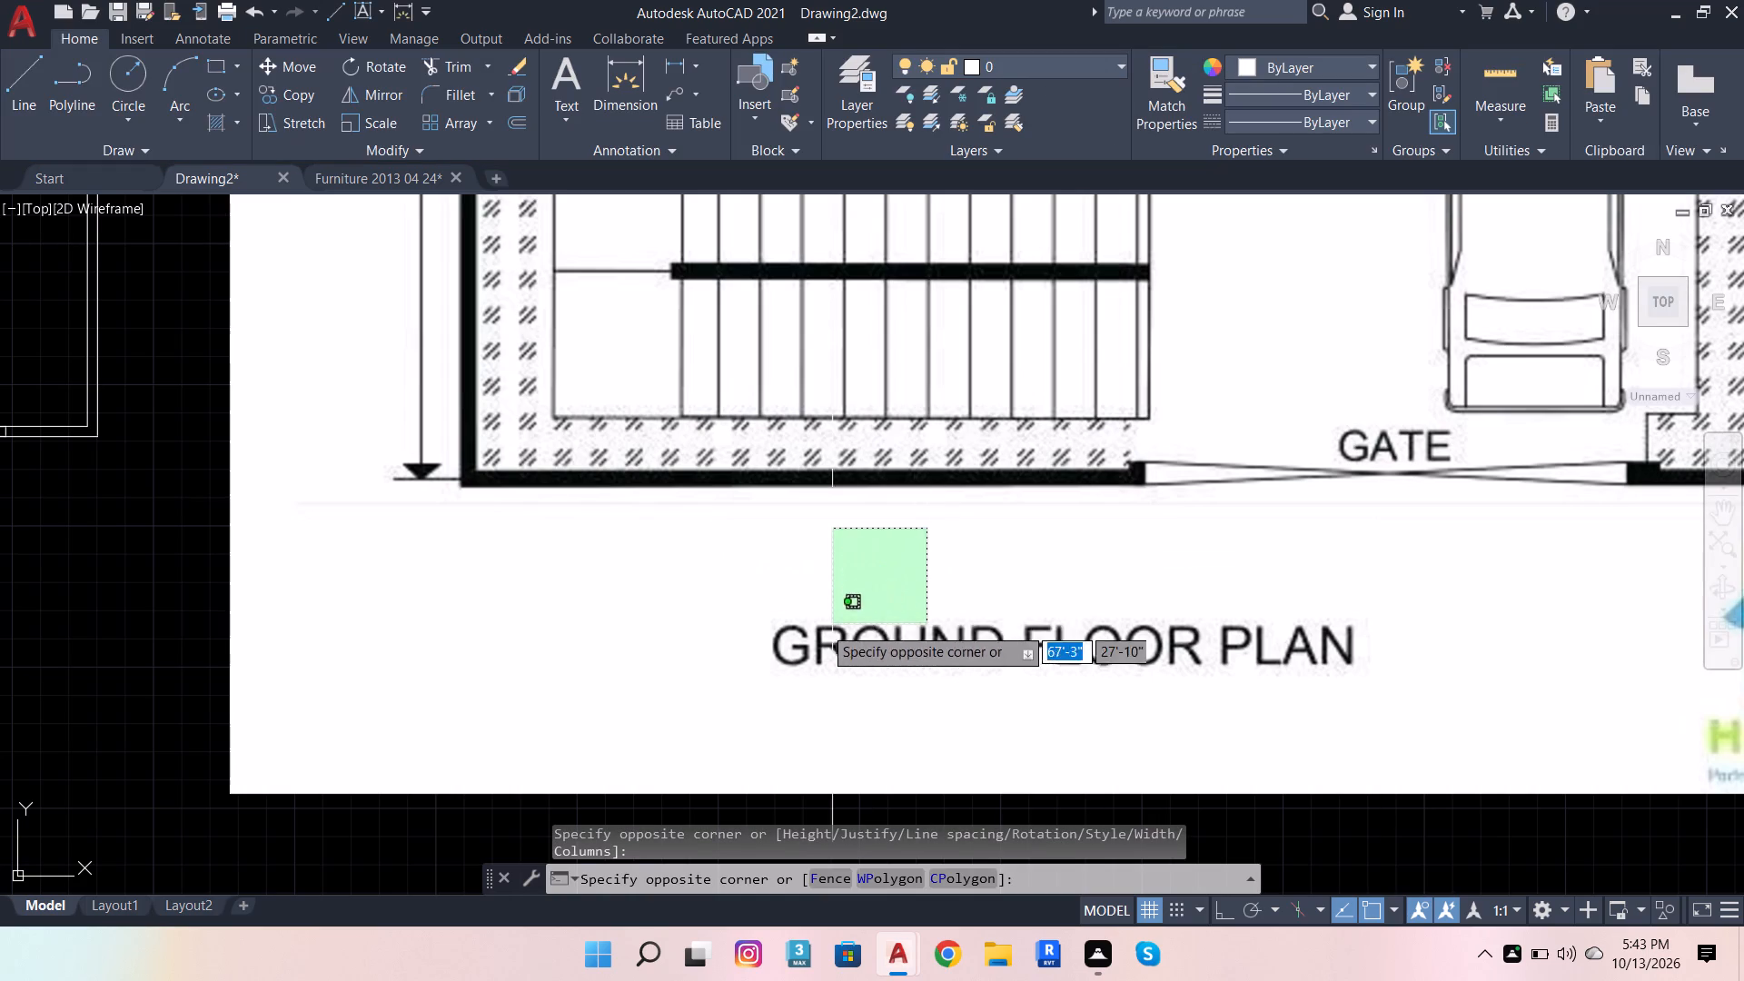
click(679, 598)
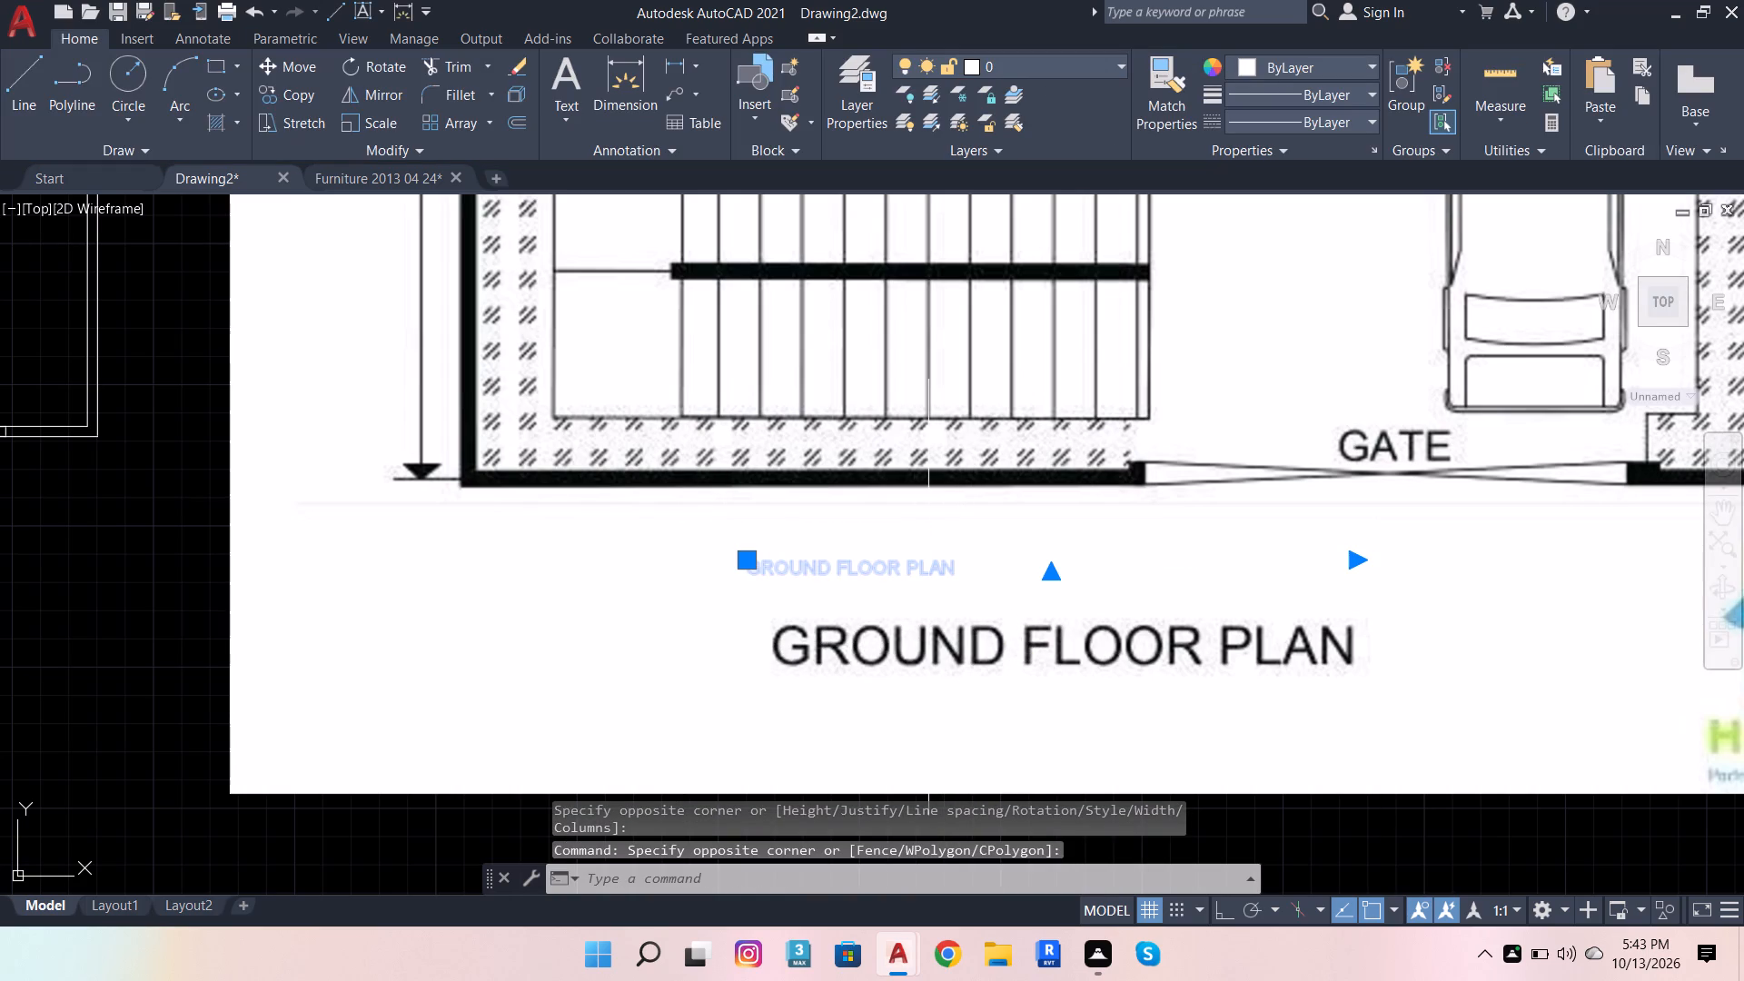
key(m)
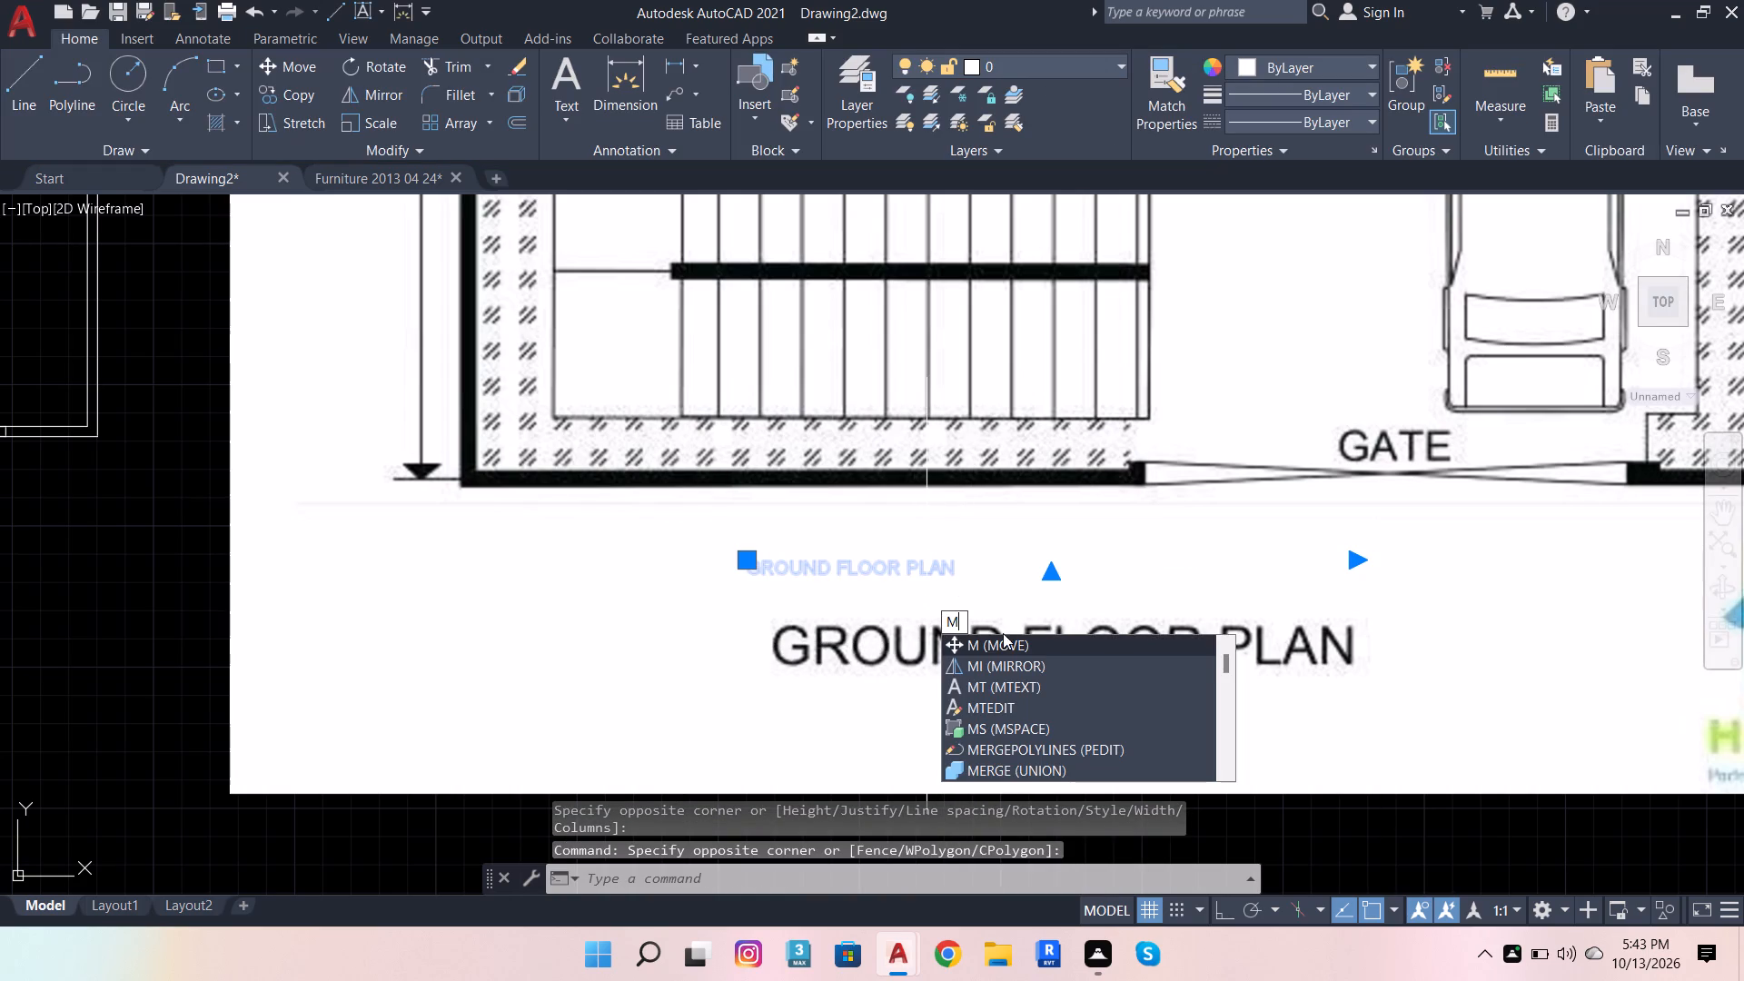
click(1011, 649)
click(948, 583)
scroll(1104, 600, down, 3)
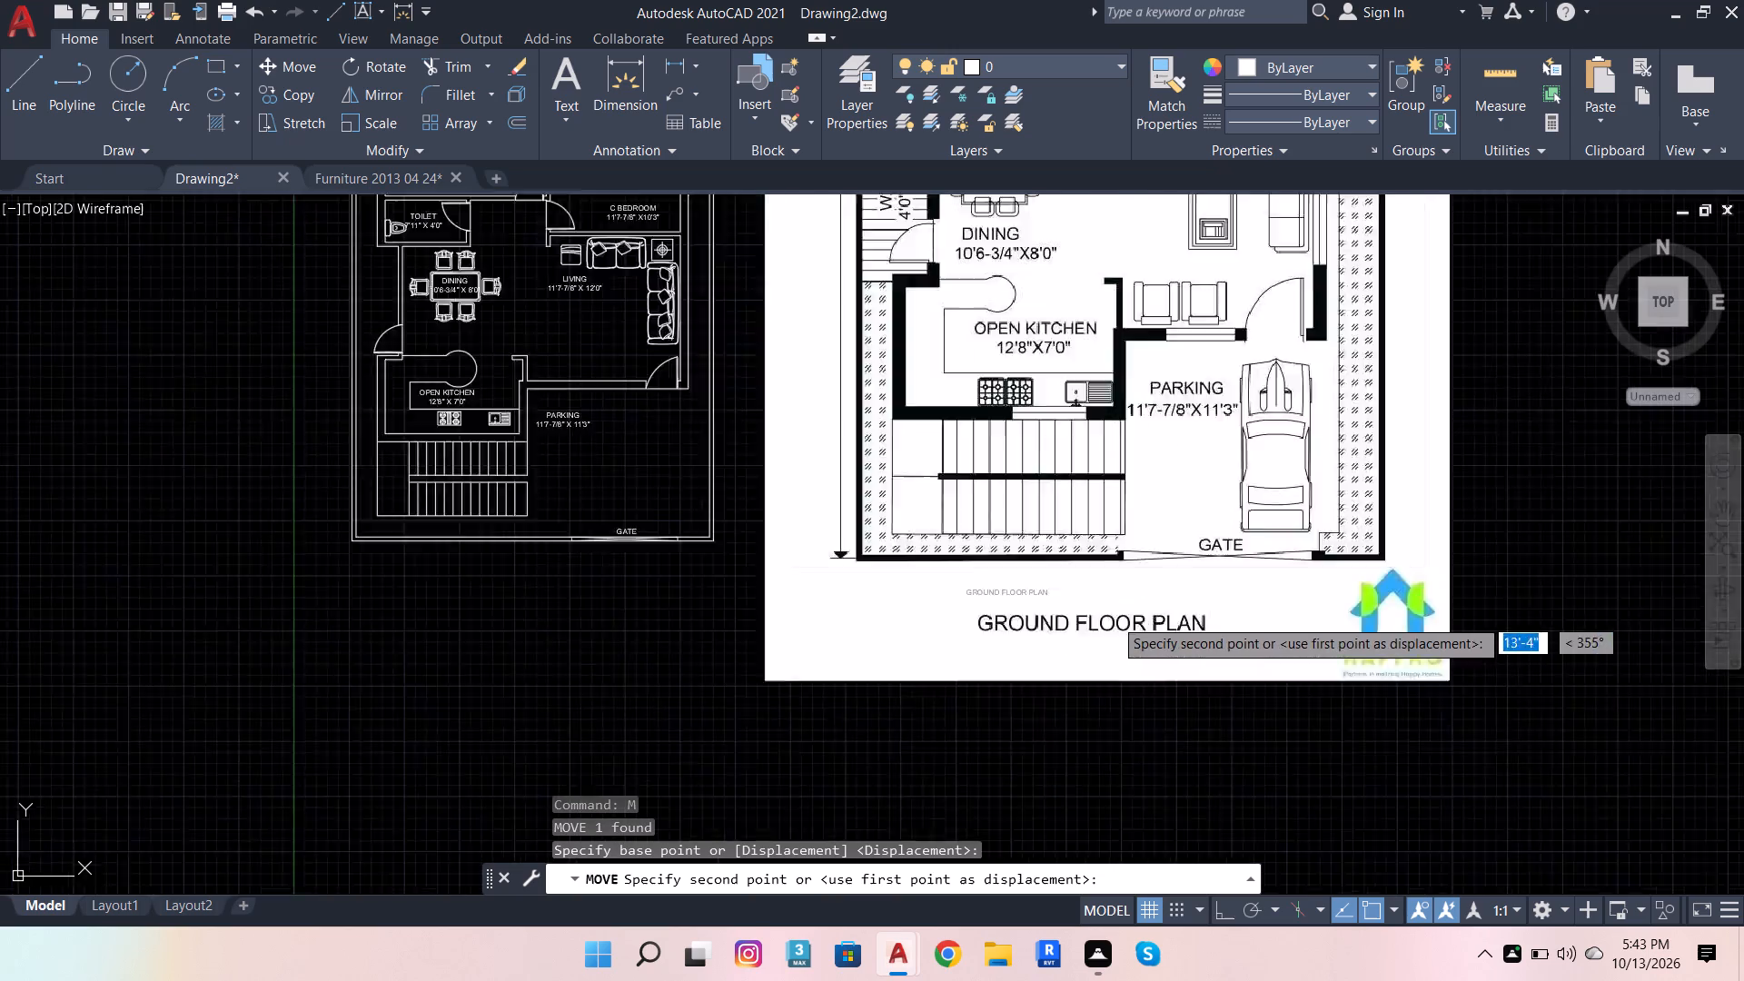
scroll(1114, 618, down, 2)
scroll(870, 613, up, 3)
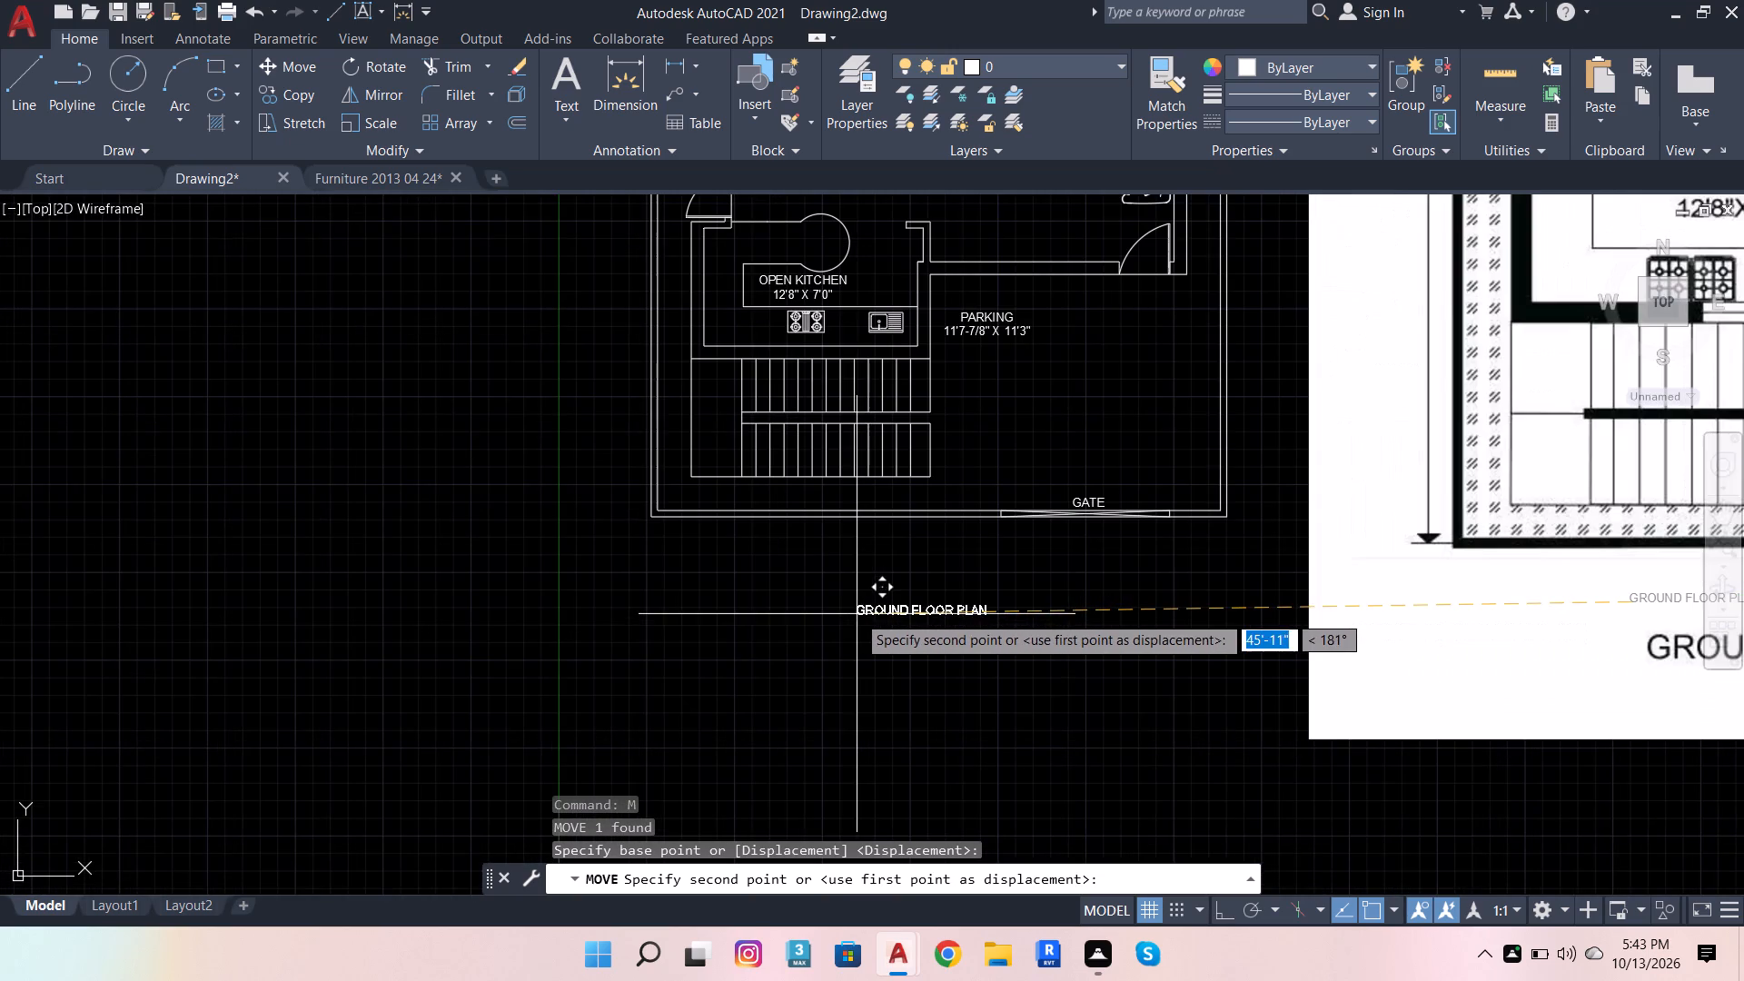
click(869, 579)
Rotate the vertical wardrobe block beside the reference image by 270° with Ortho on, so it lies horizontally.
scroll(850, 598, down, 2)
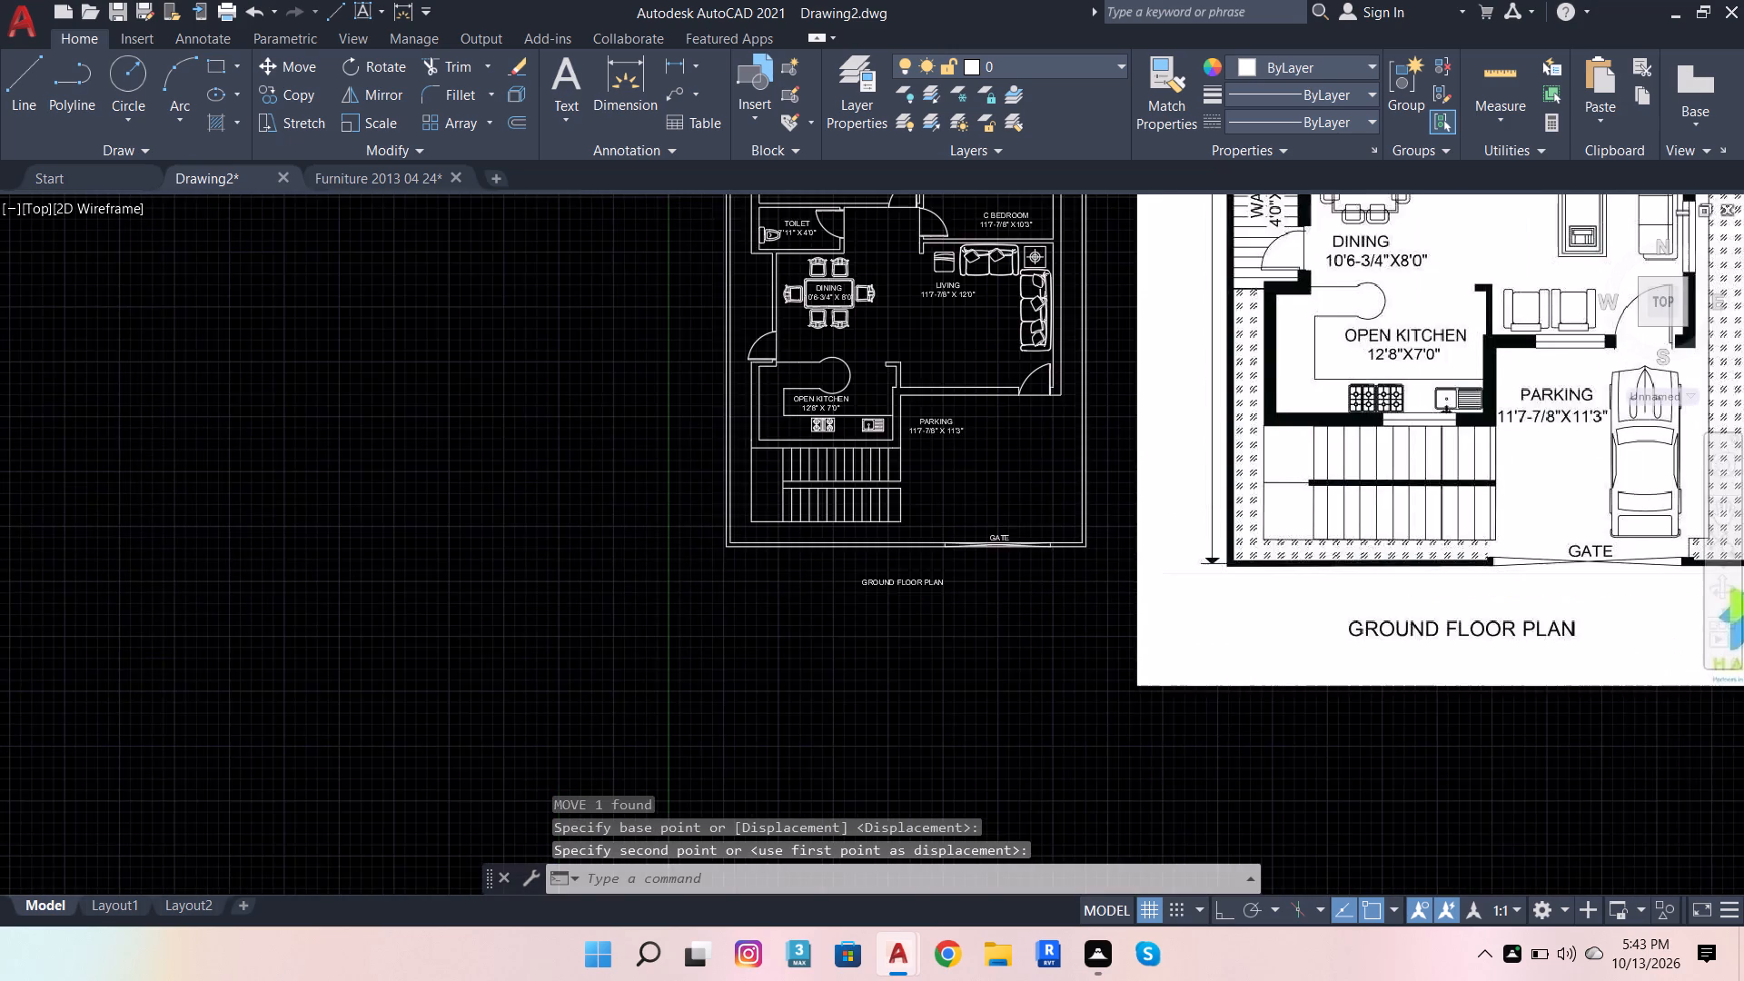
scroll(1183, 579, down, 2)
scroll(1203, 436, up, 2)
scroll(1579, 426, up, 1)
click(1562, 430)
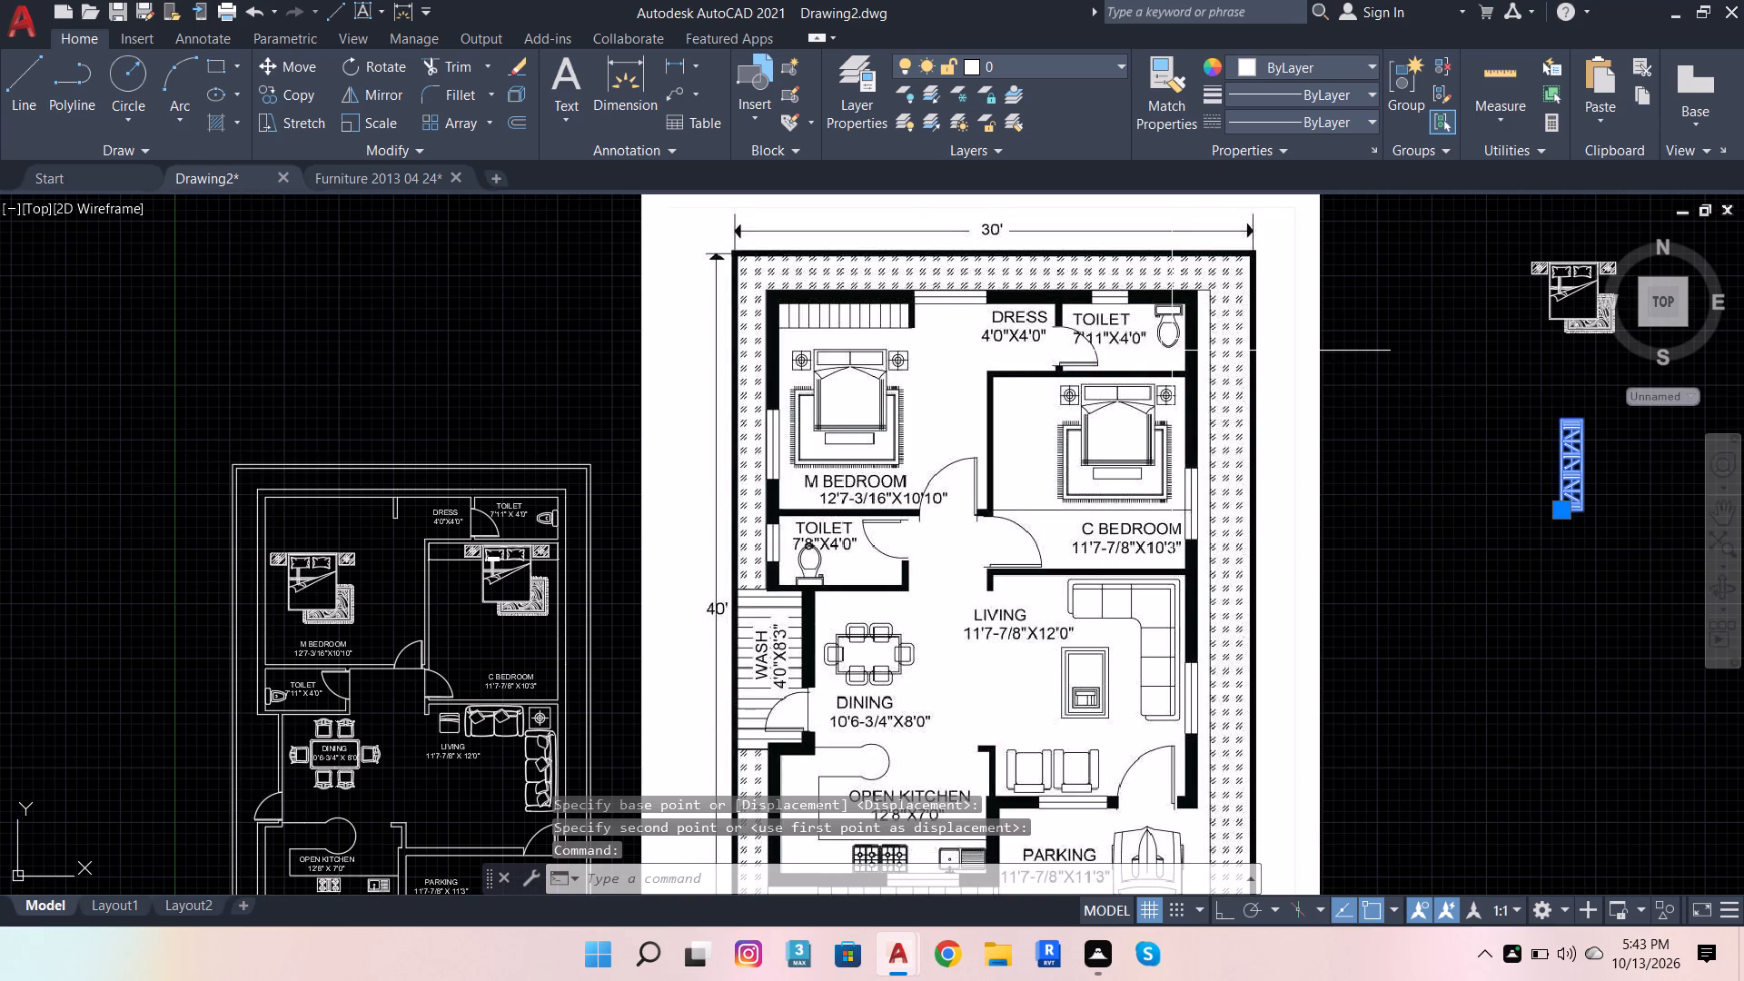
click(371, 57)
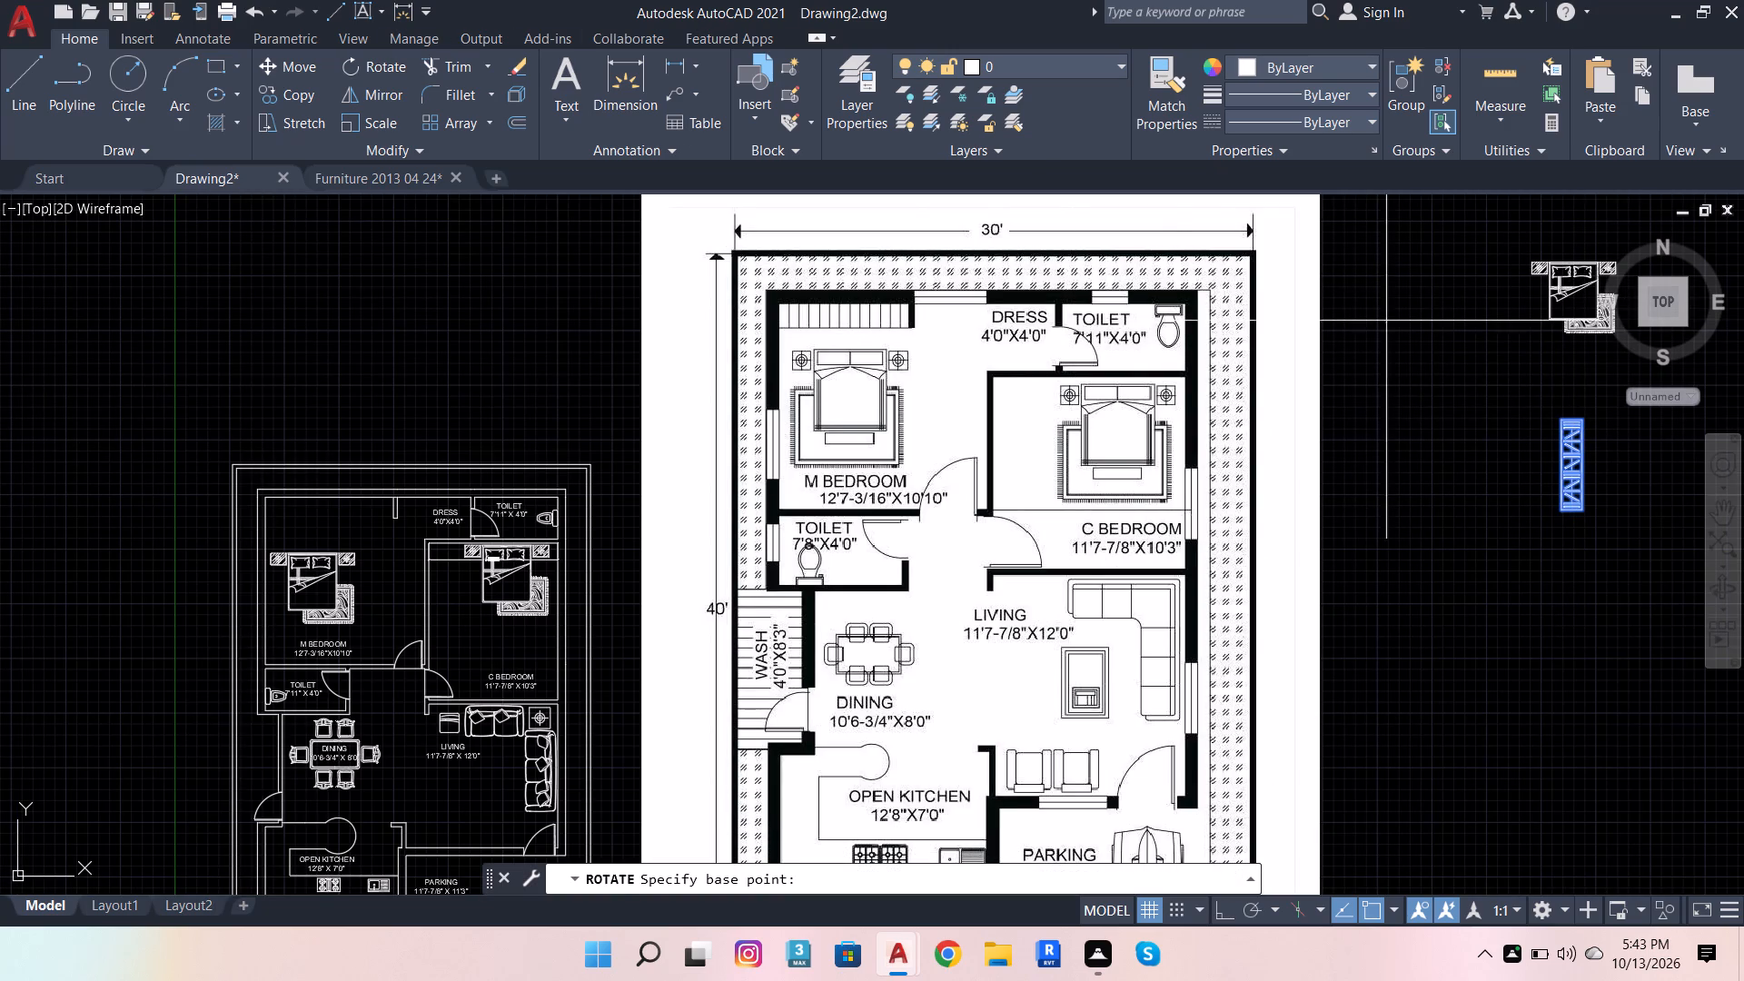
click(1540, 423)
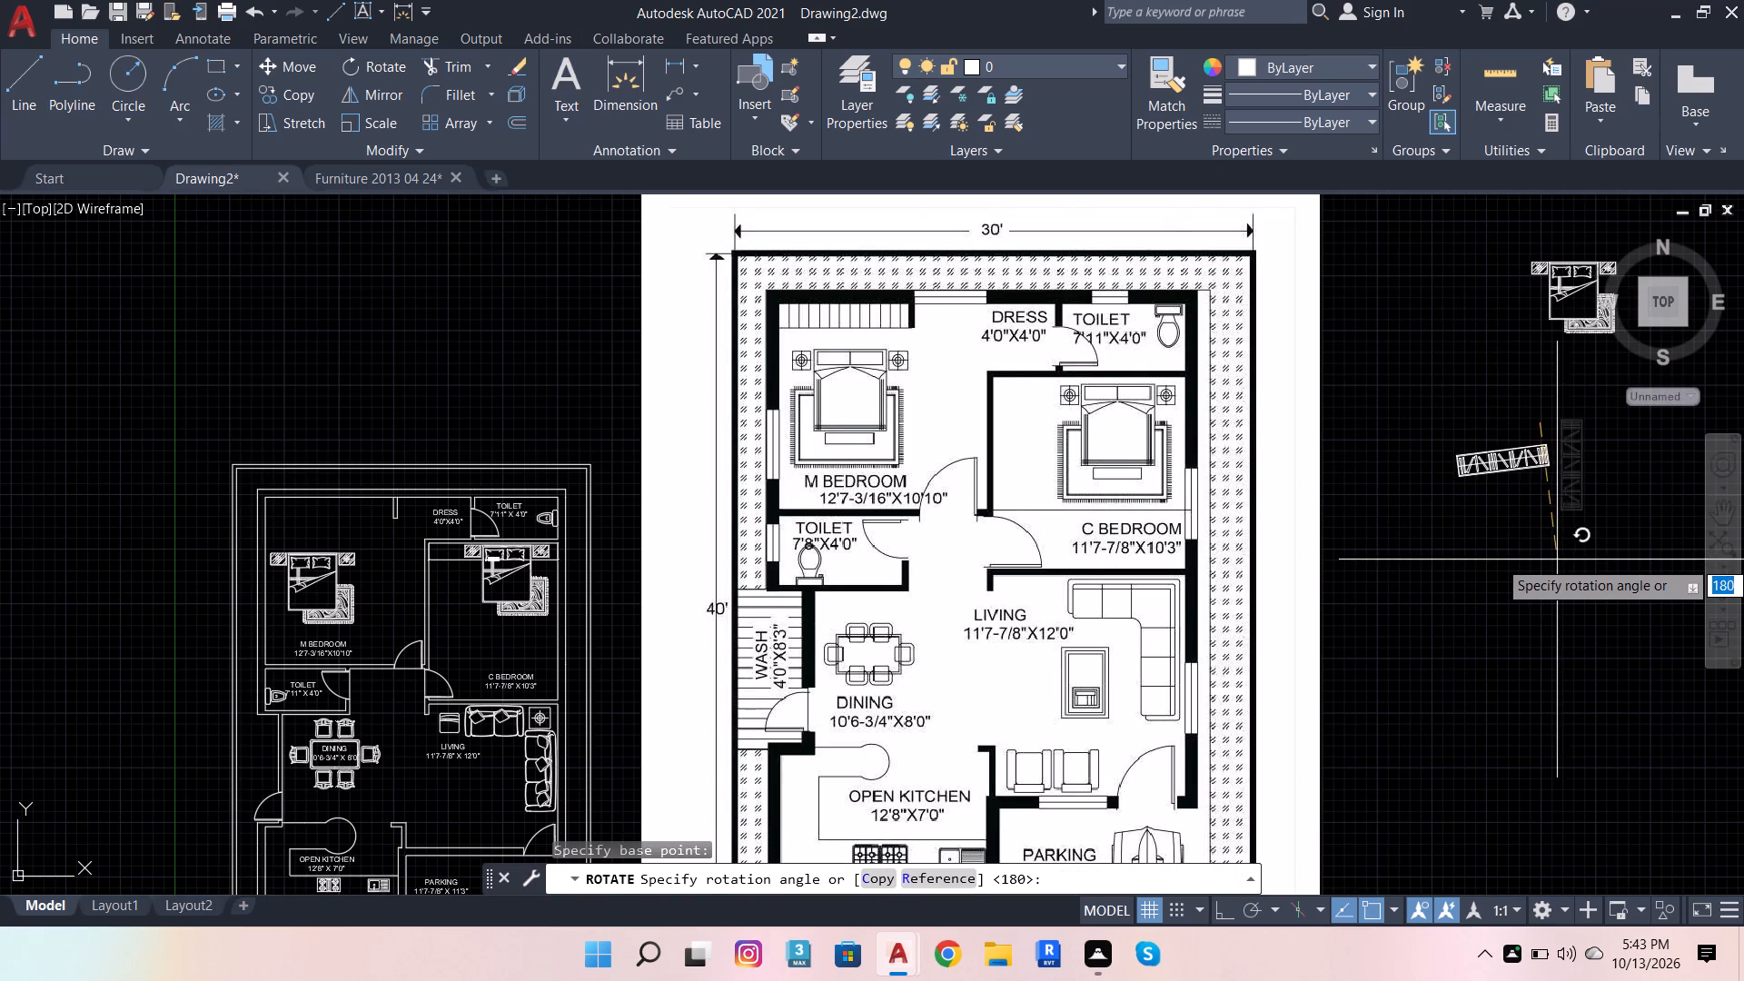
click(1224, 917)
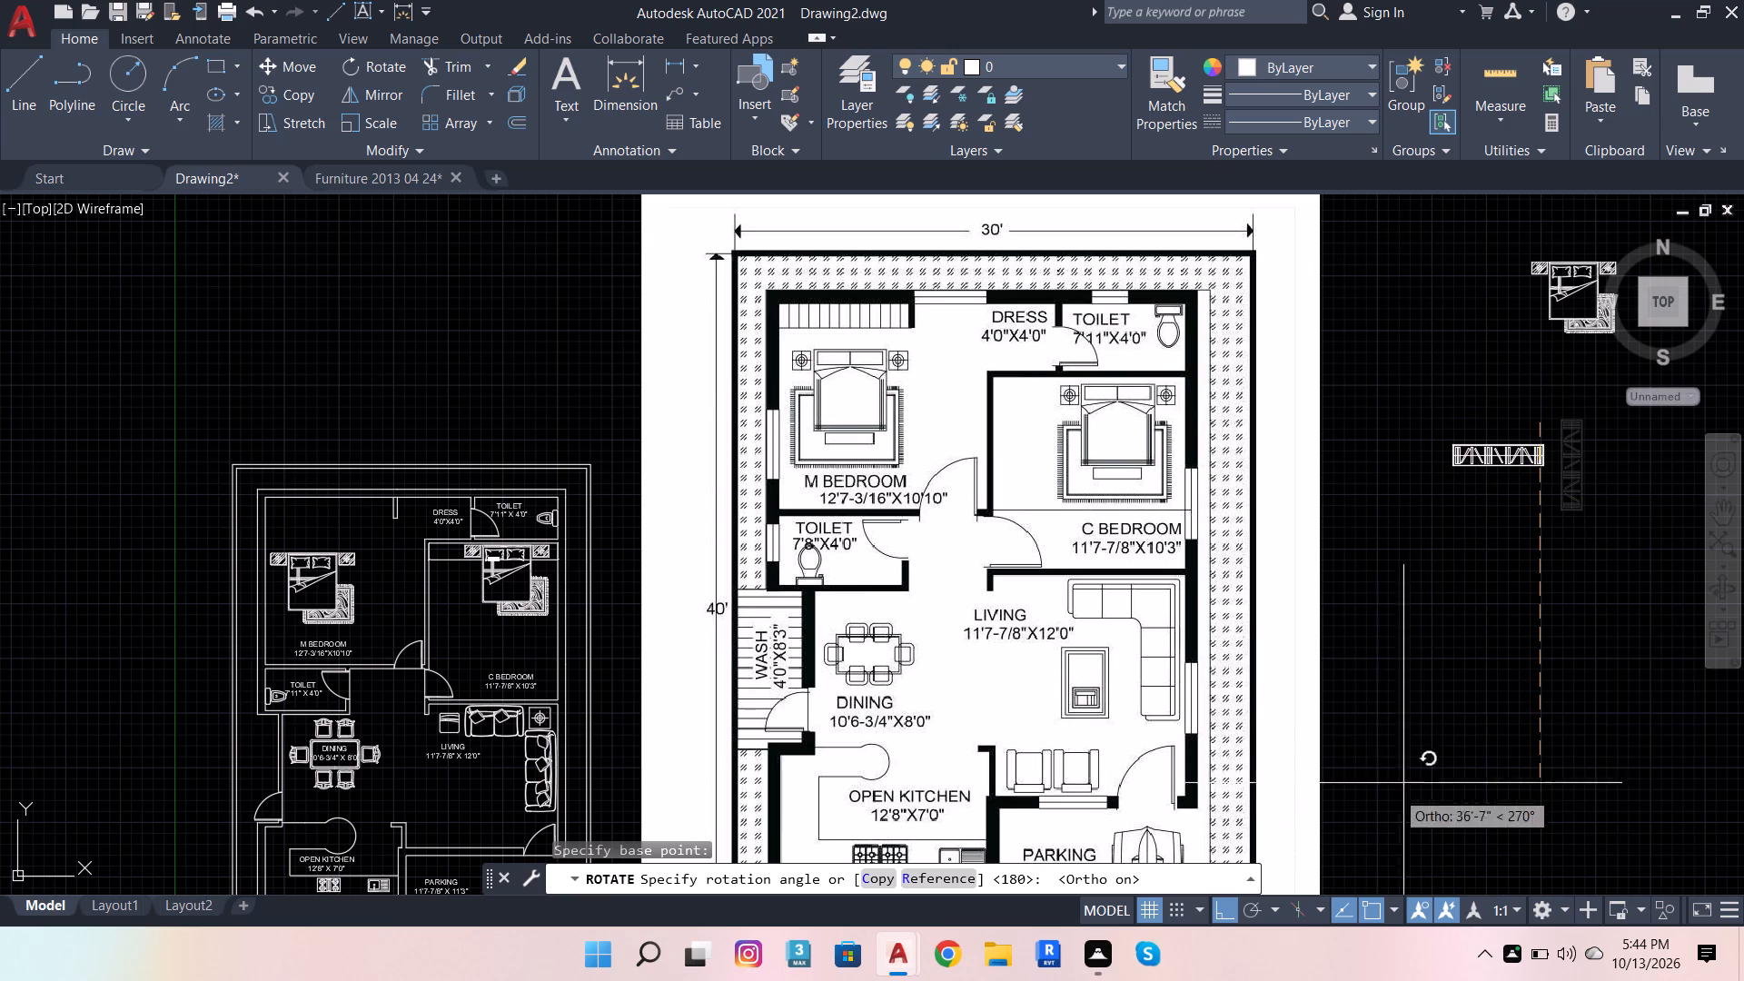
click(1488, 704)
Move the horizontal wardrobe block from beside the reference image to the M BEDROOM's inner top-left corner in the drawn plan.
click(1557, 438)
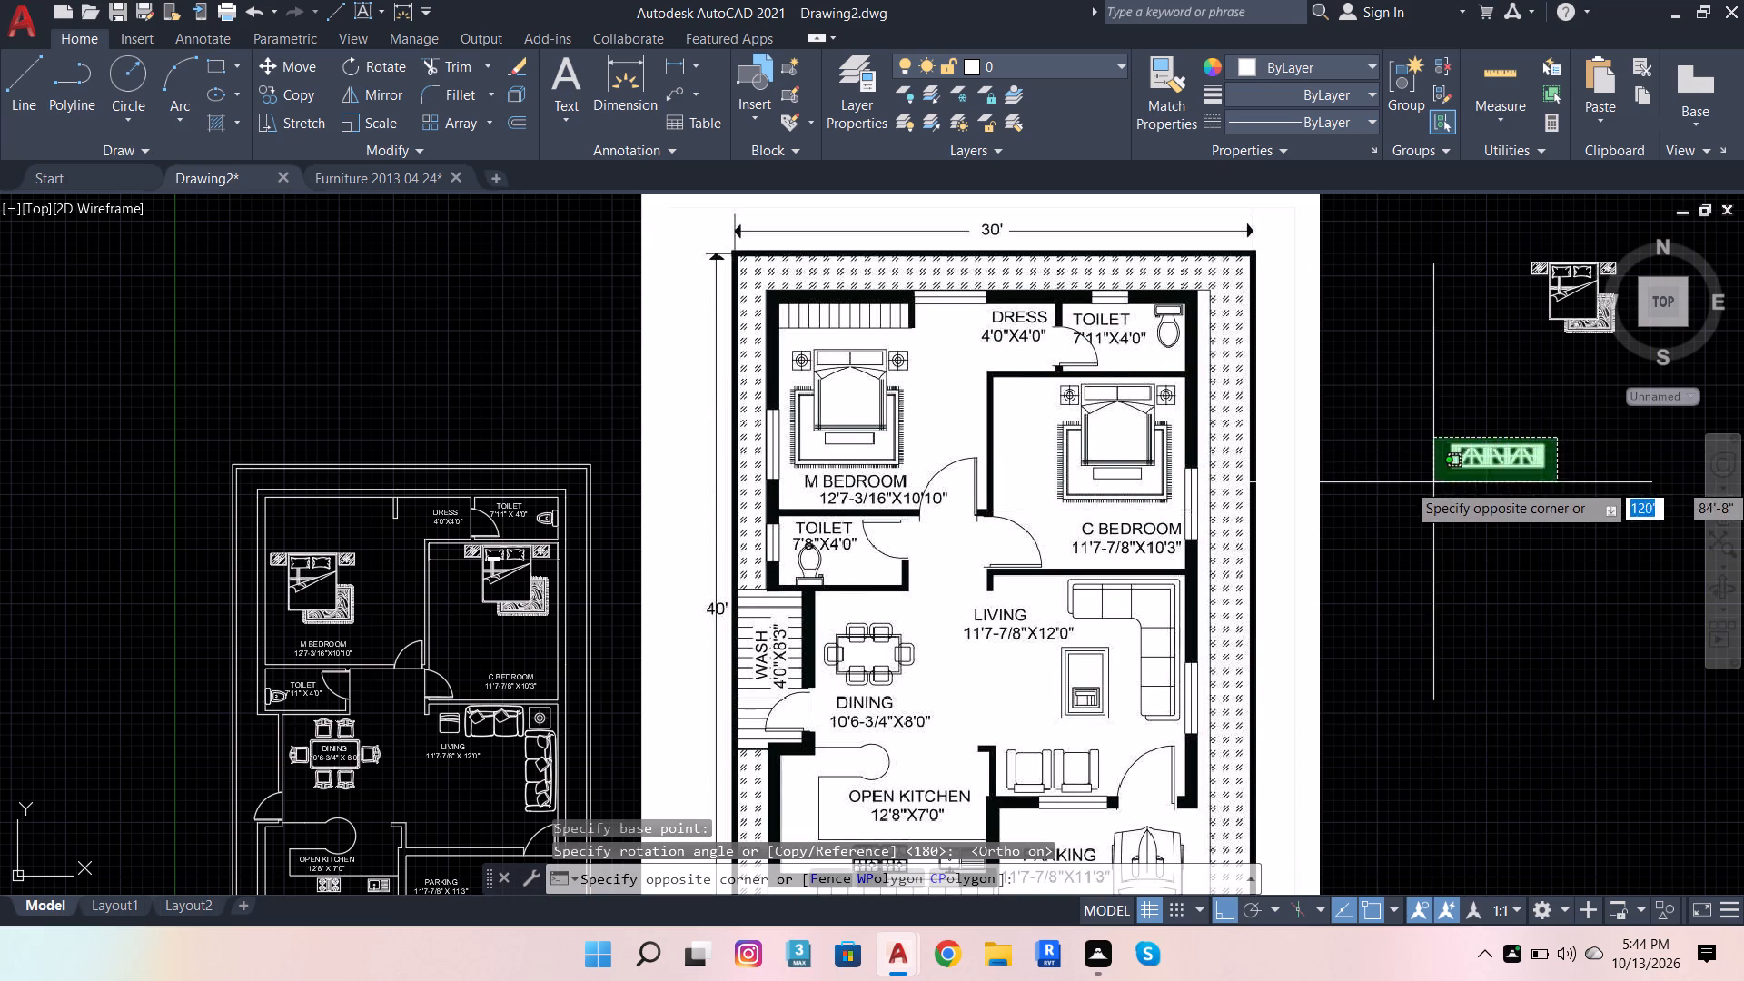
click(1432, 482)
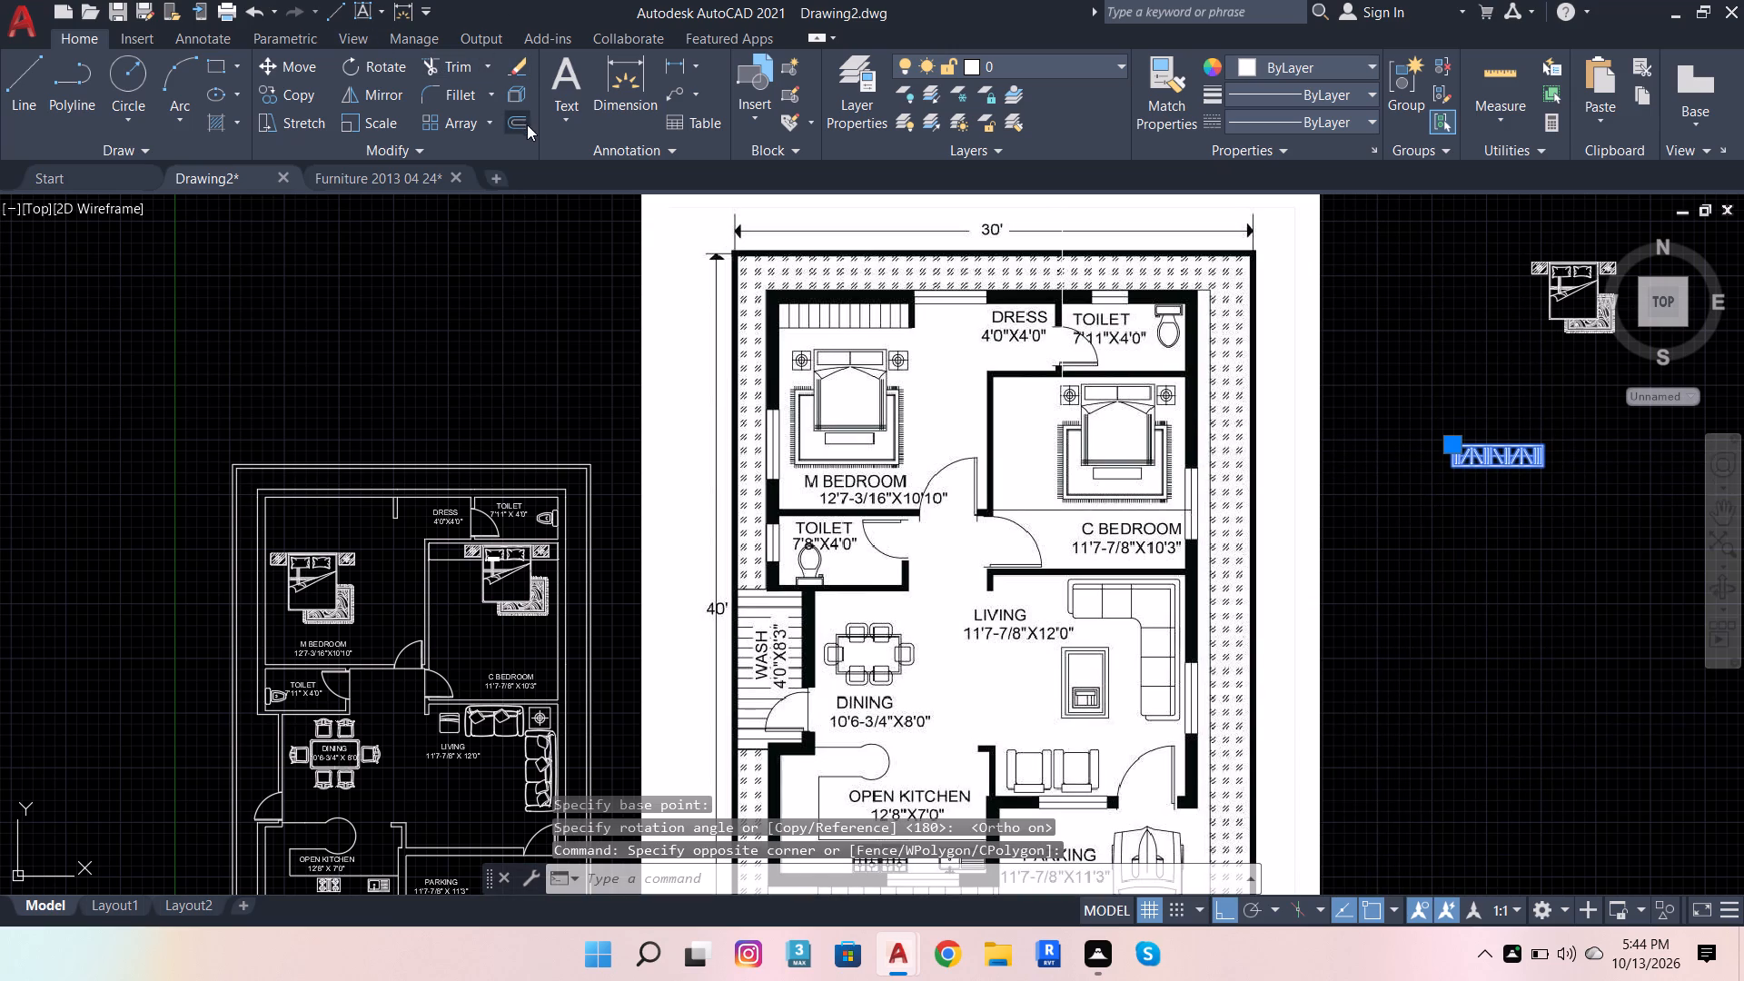
click(292, 74)
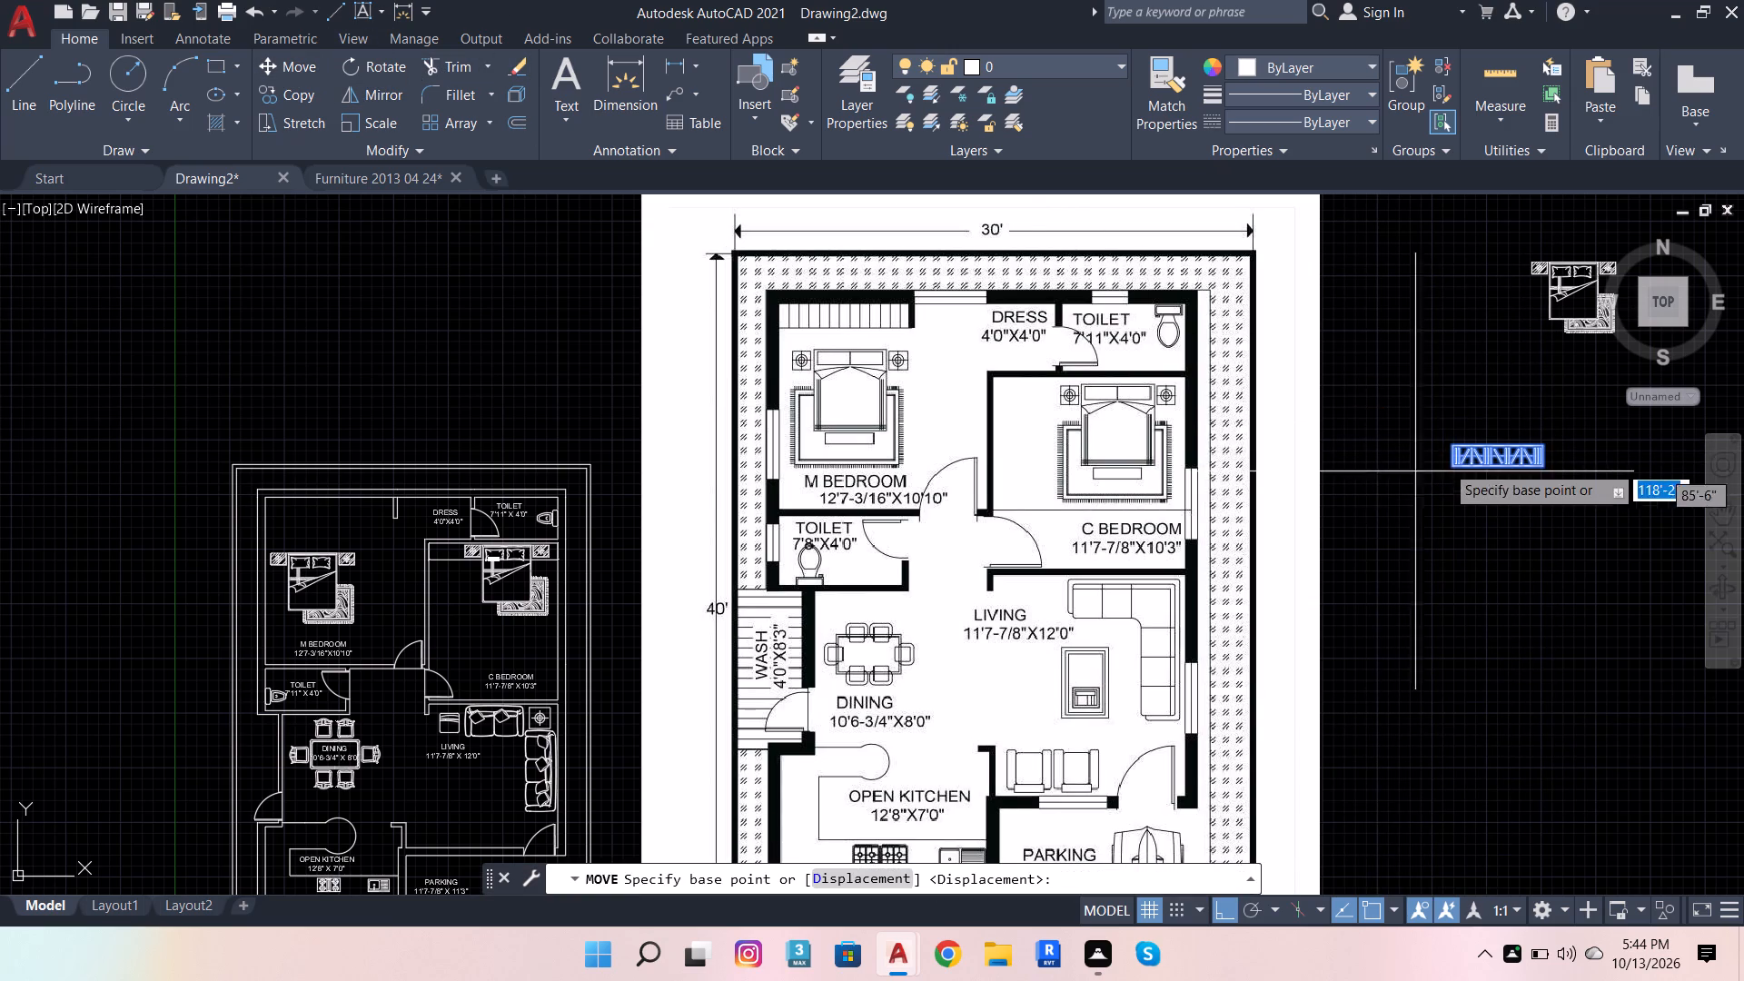
scroll(1510, 444, up, 2)
click(1403, 451)
scroll(1519, 435, down, 4)
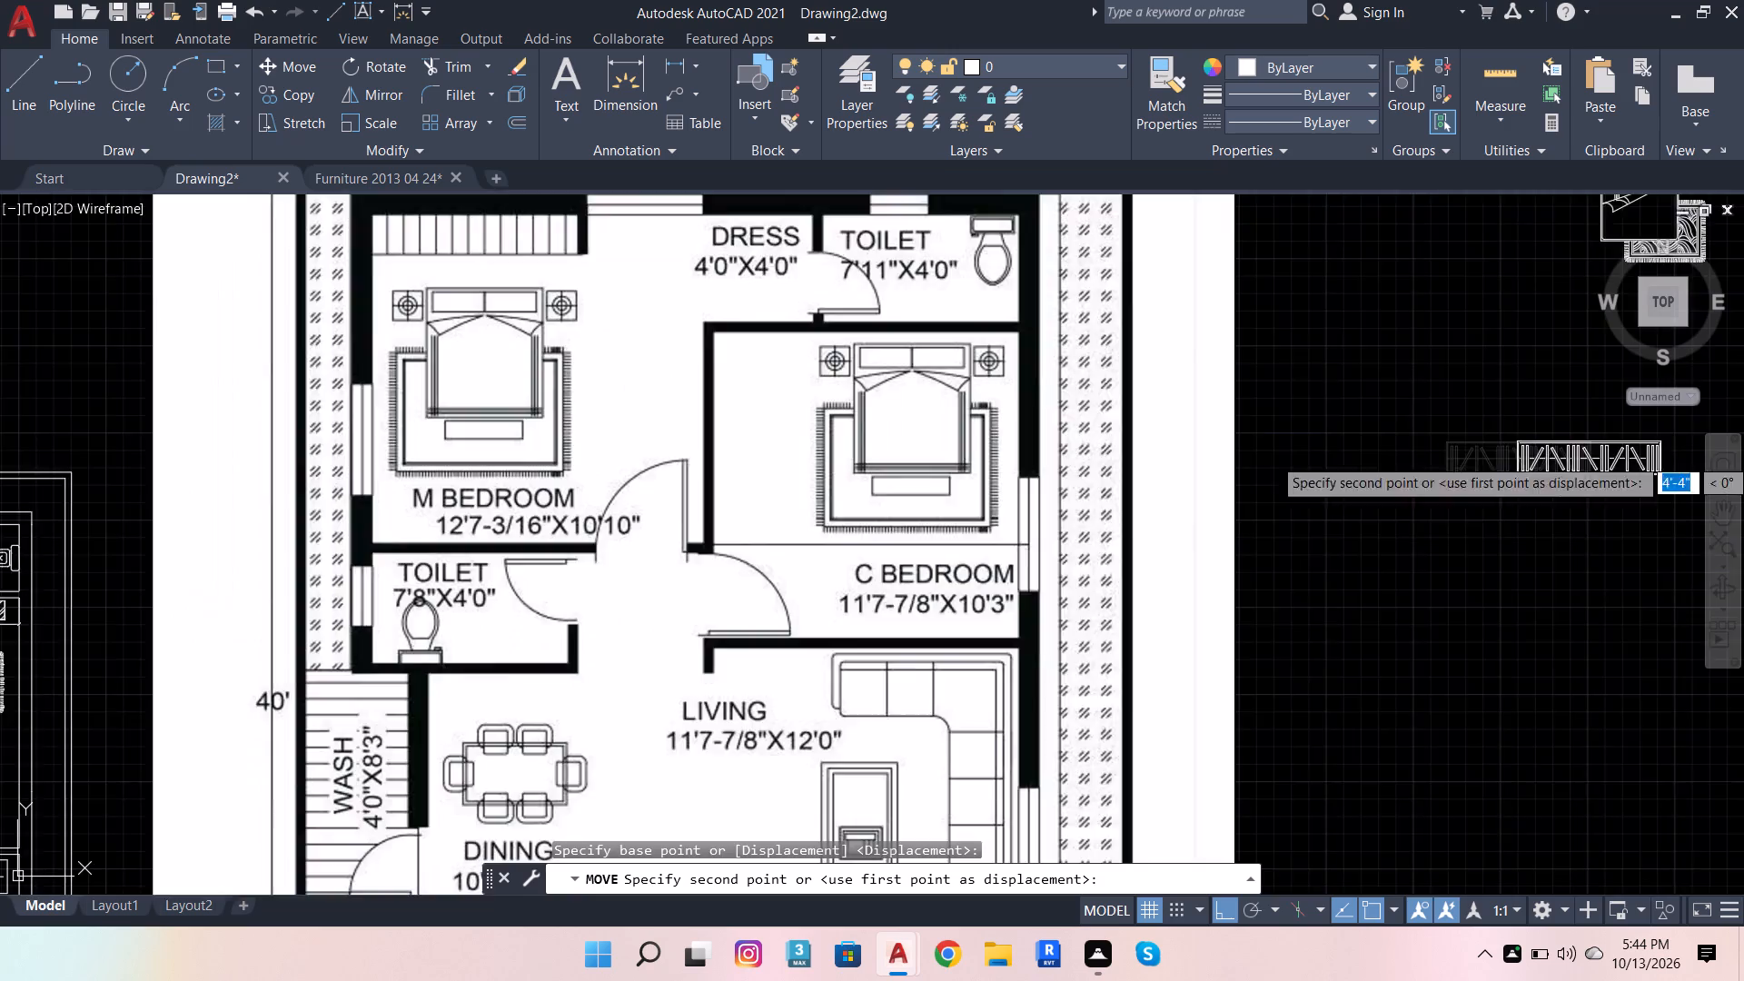
scroll(1532, 467, down, 2)
scroll(1221, 446, up, 4)
scroll(1199, 599, up, 2)
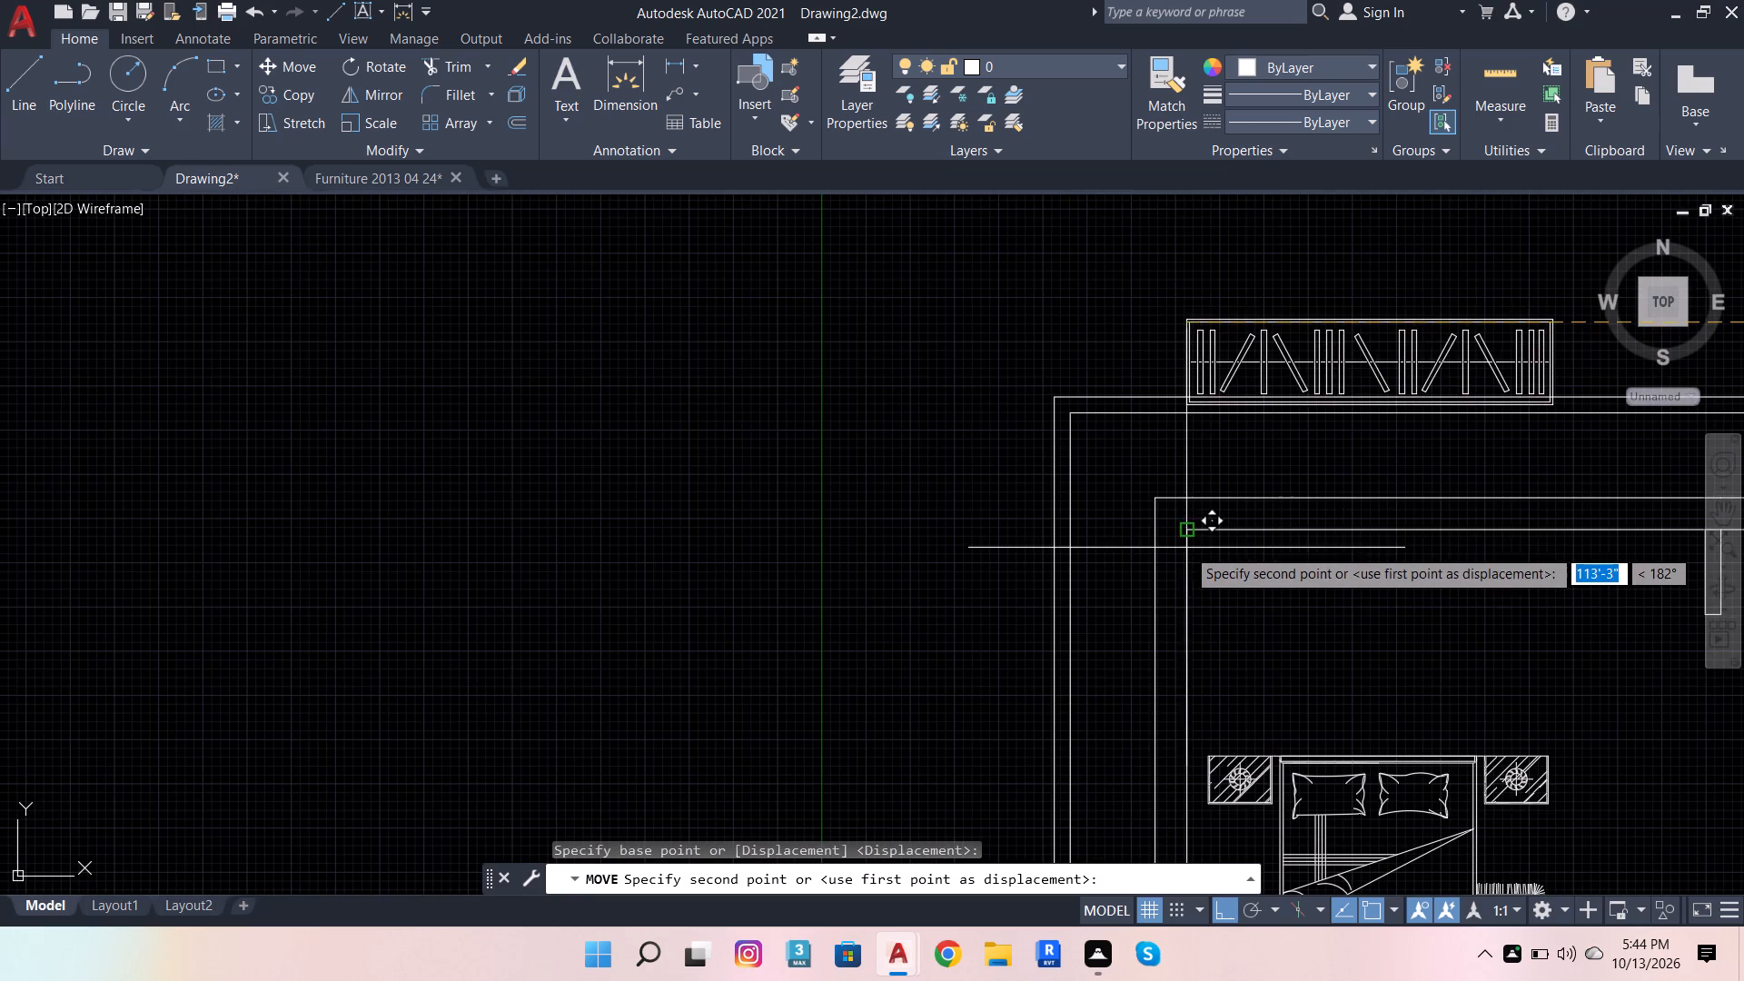
click(1185, 546)
Try to move the short wall stub between the wardrobe and DRESS closer to the wardrobe, along the top wall line.
scroll(1143, 590, down, 2)
scroll(1348, 591, up, 3)
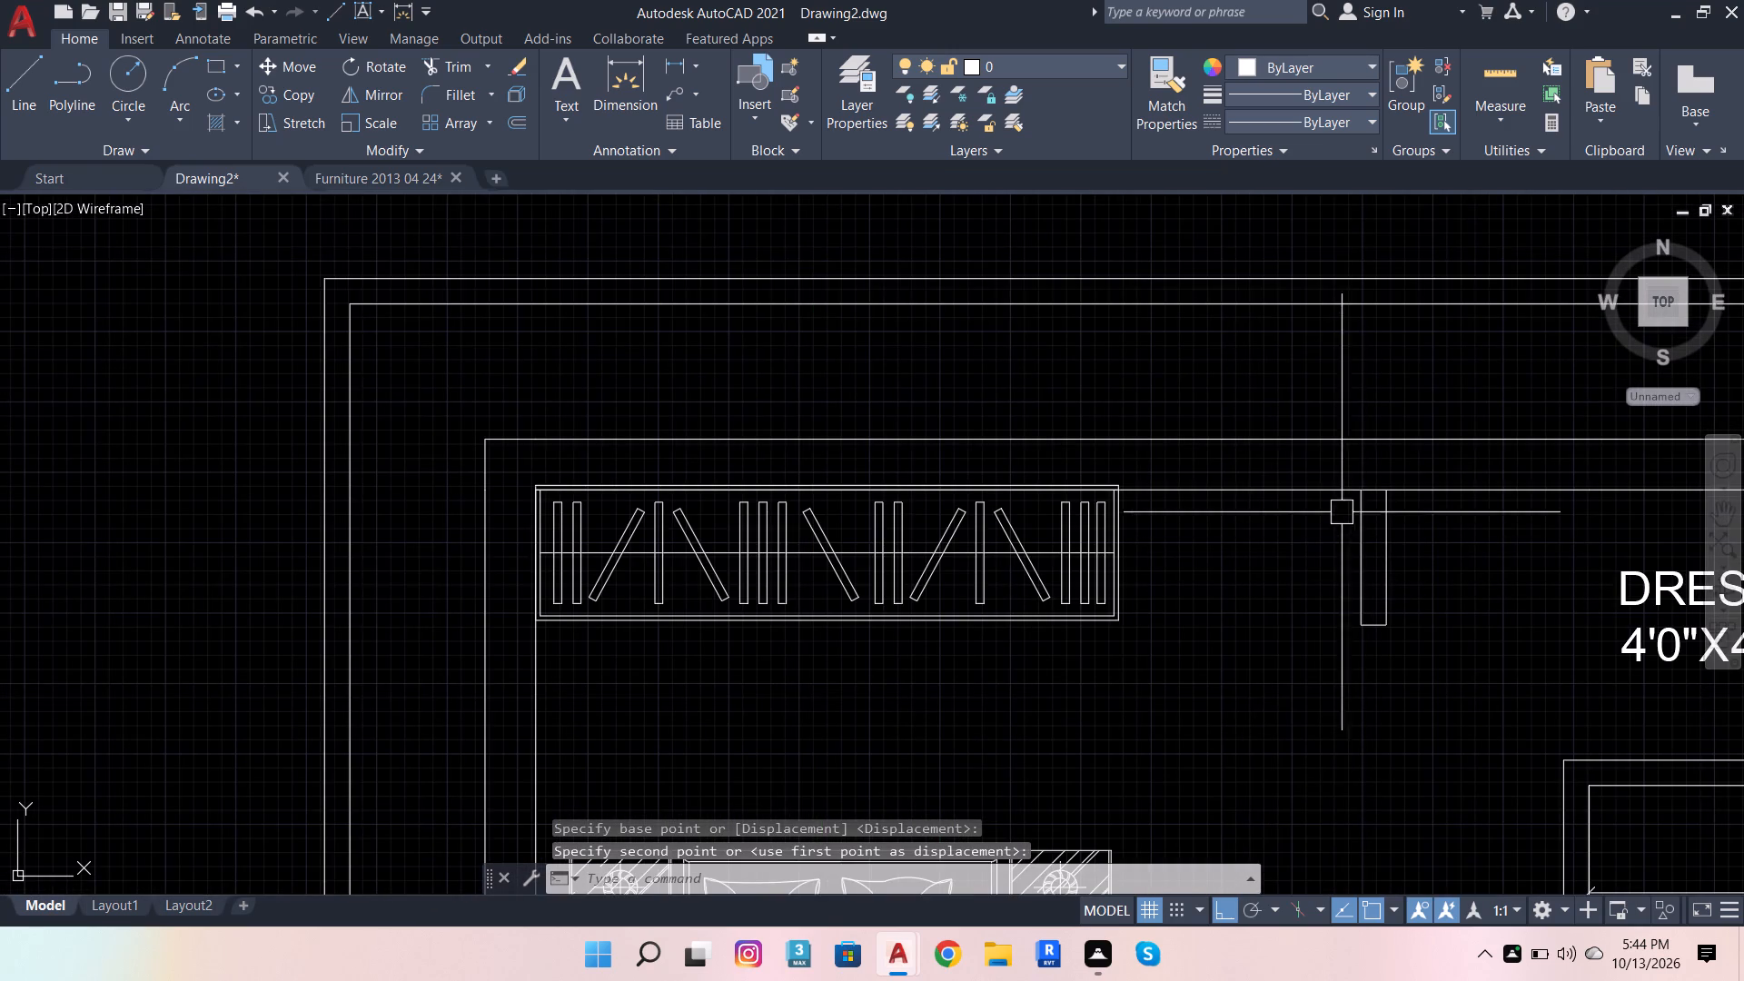
click(1335, 471)
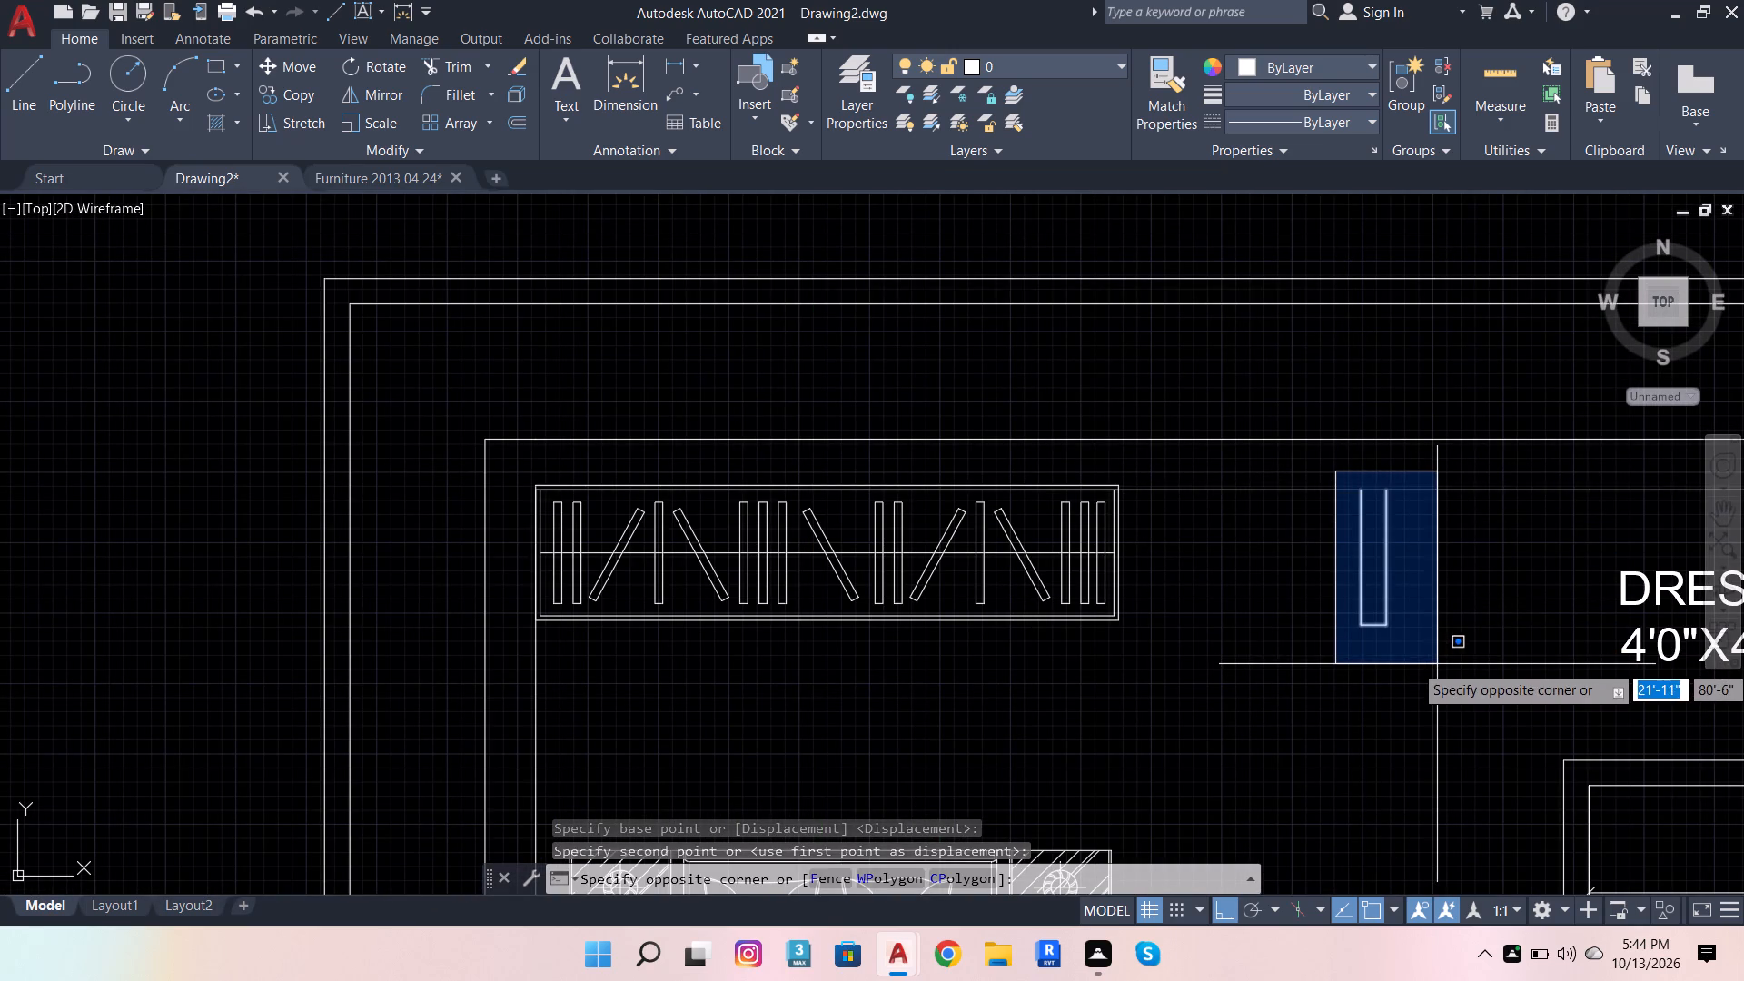
click(1437, 664)
scroll(918, 365, up, 1)
scroll(689, 129, down, 1)
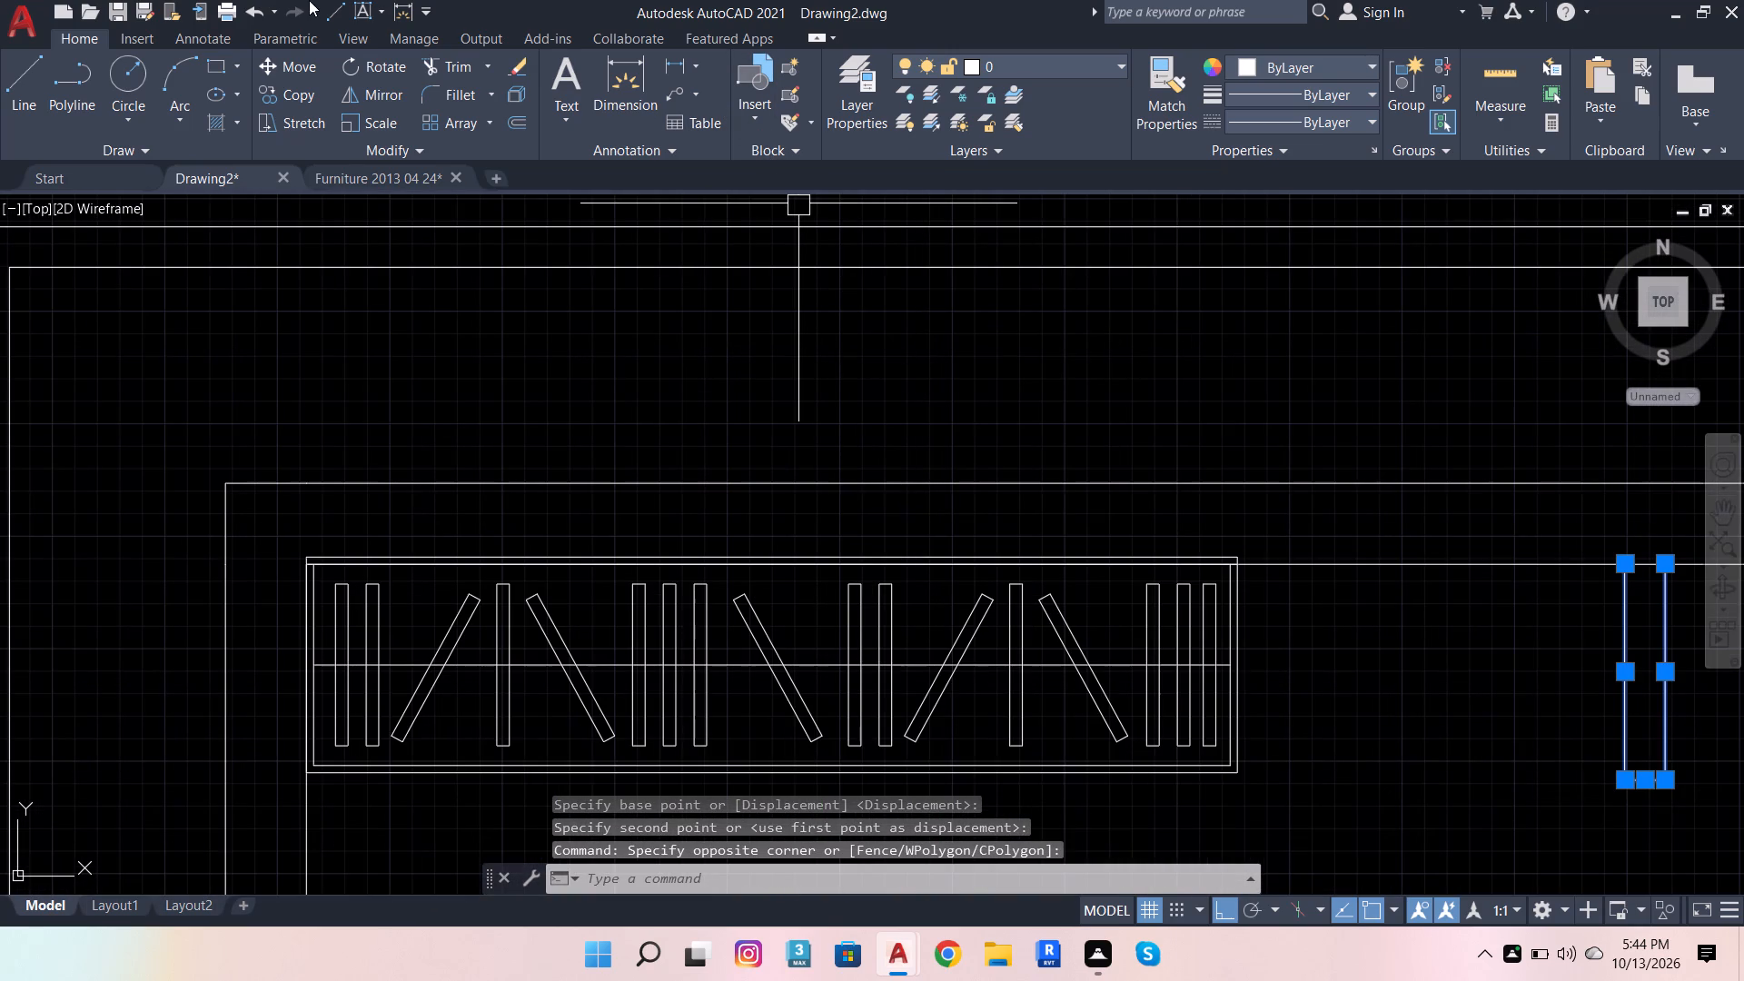
click(280, 63)
scroll(618, 393, down, 2)
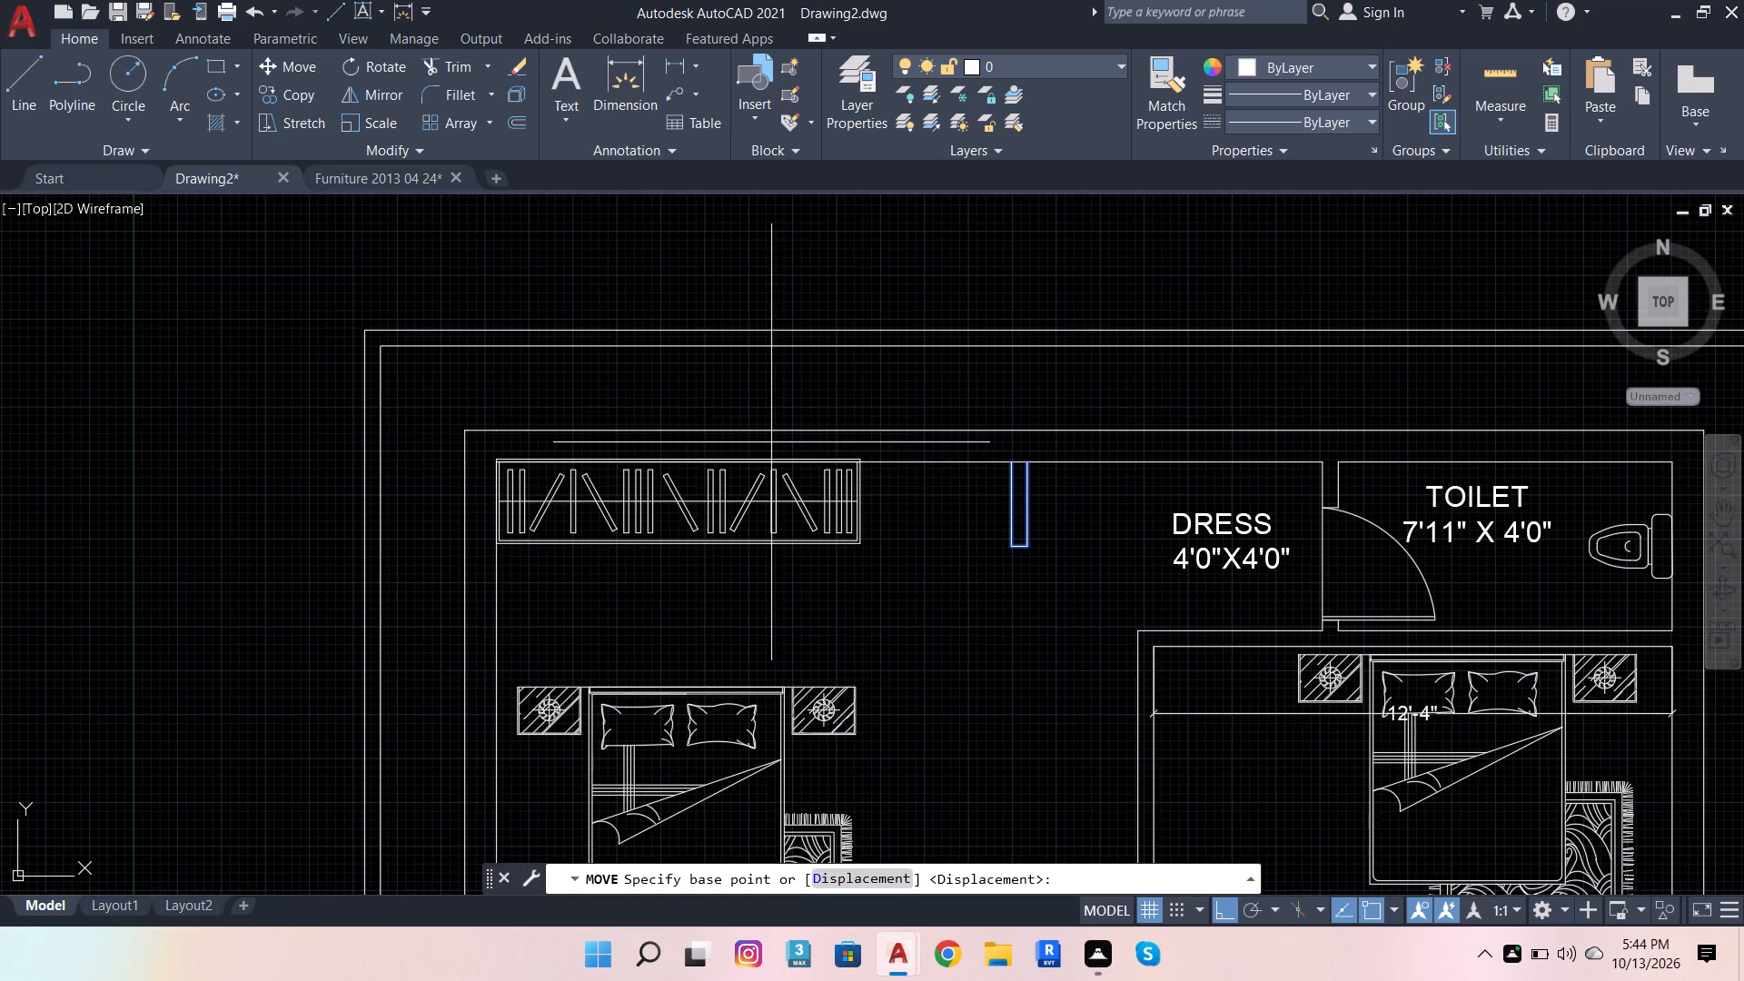
scroll(966, 494, up, 3)
click(1100, 365)
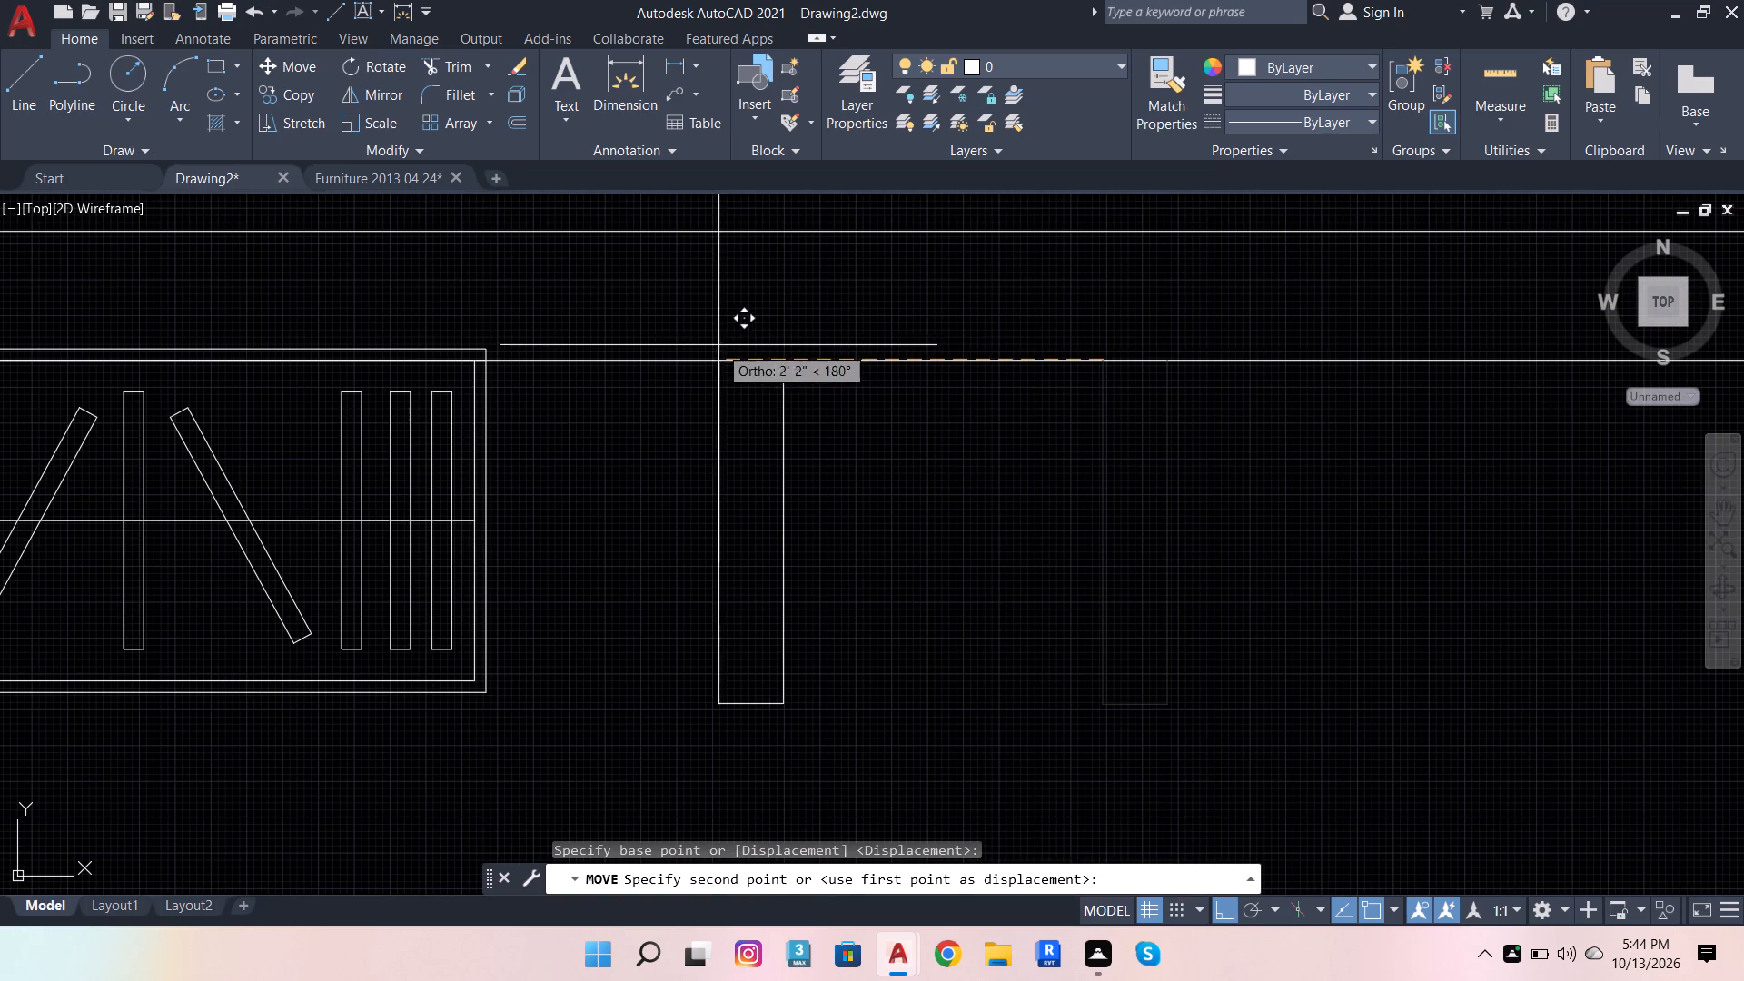
scroll(617, 352, up, 2)
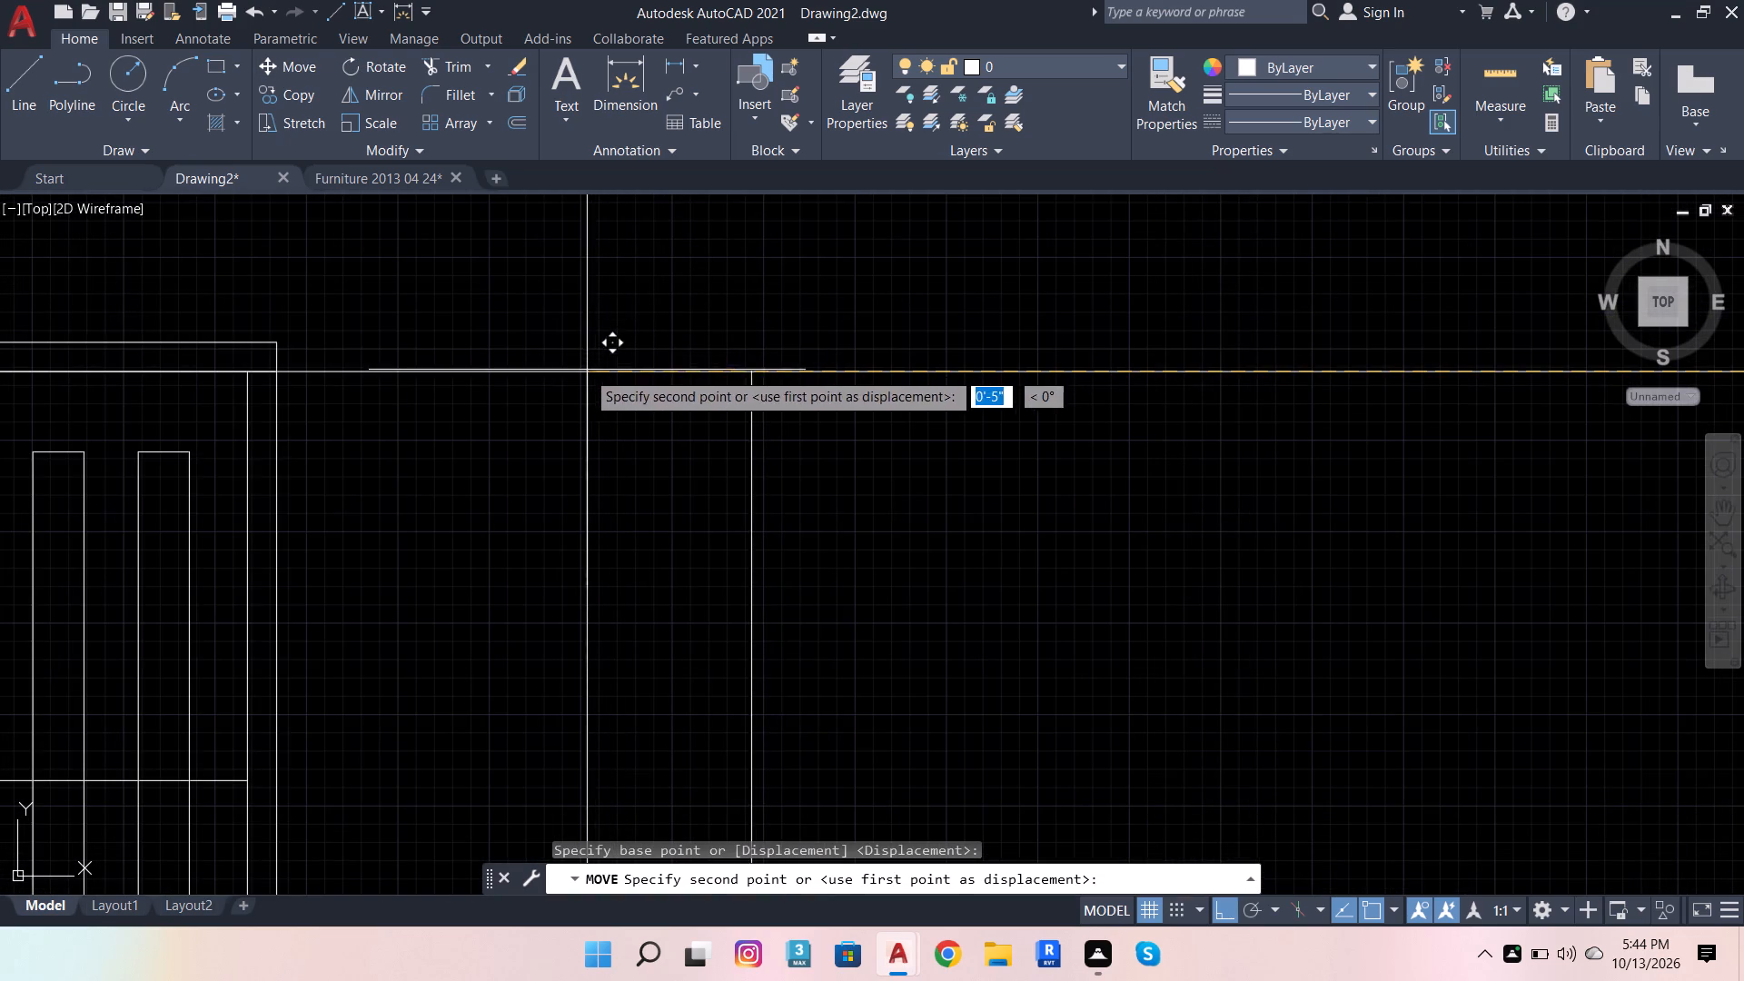
click(576, 374)
scroll(805, 334, down, 5)
scroll(897, 323, up, 2)
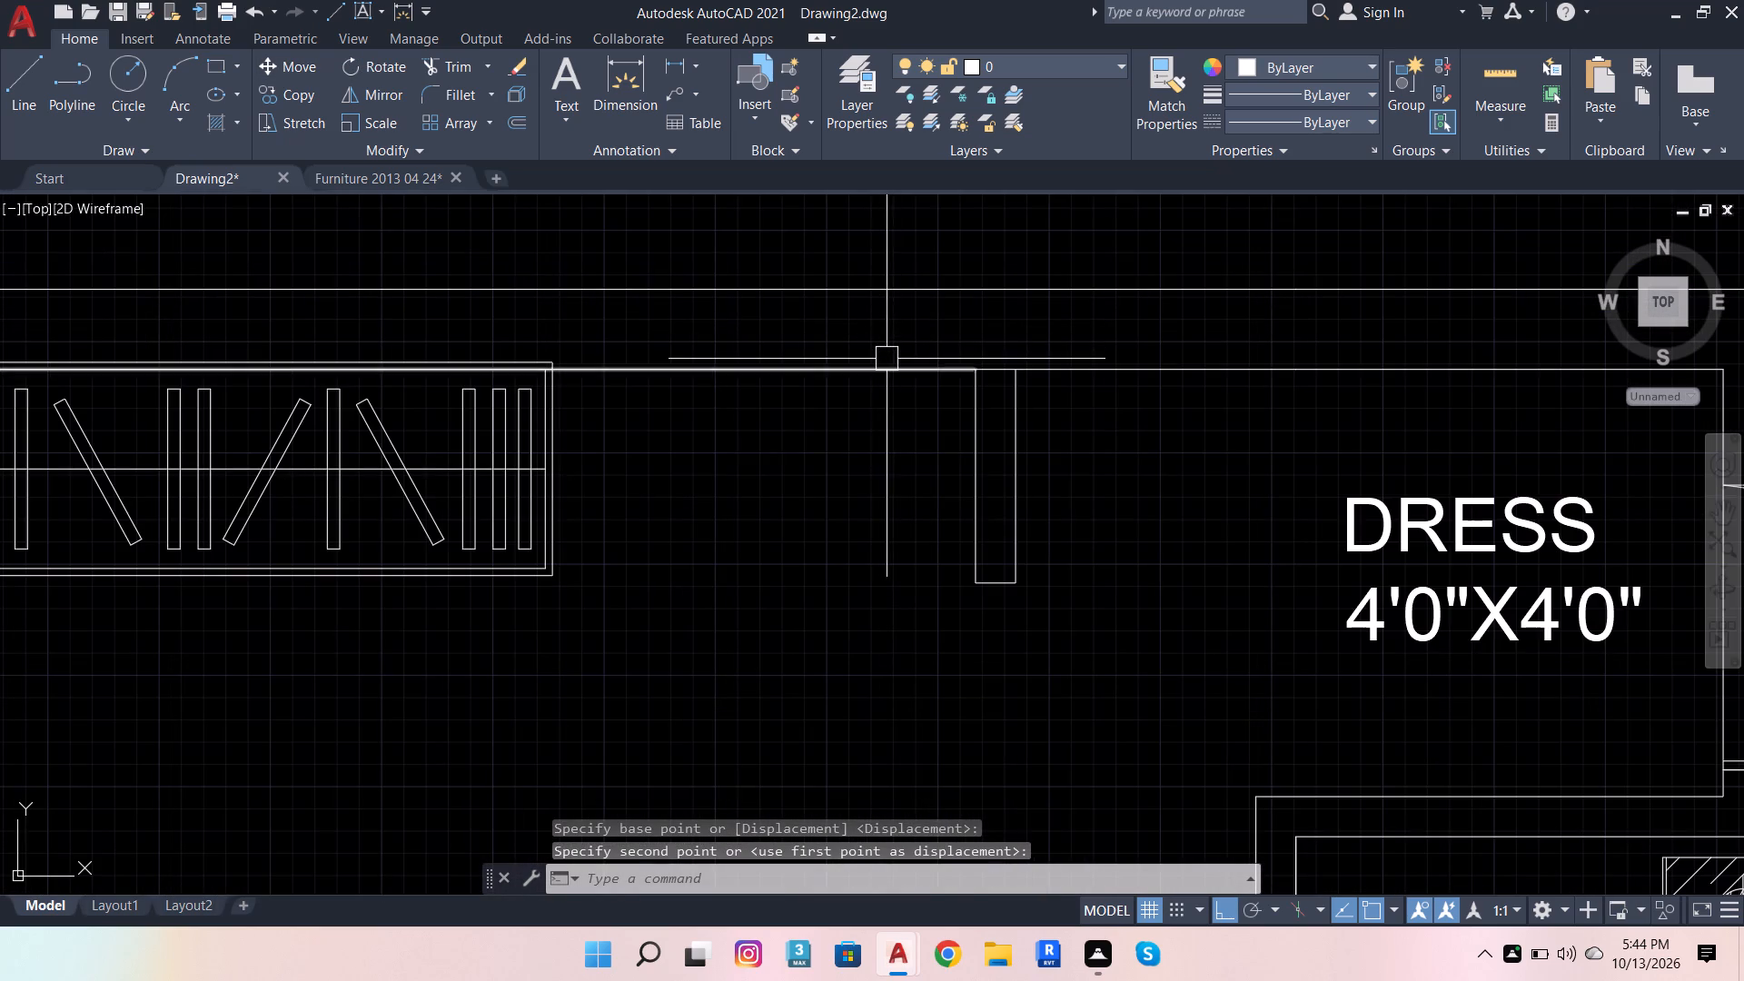
click(887, 359)
key(Escape)
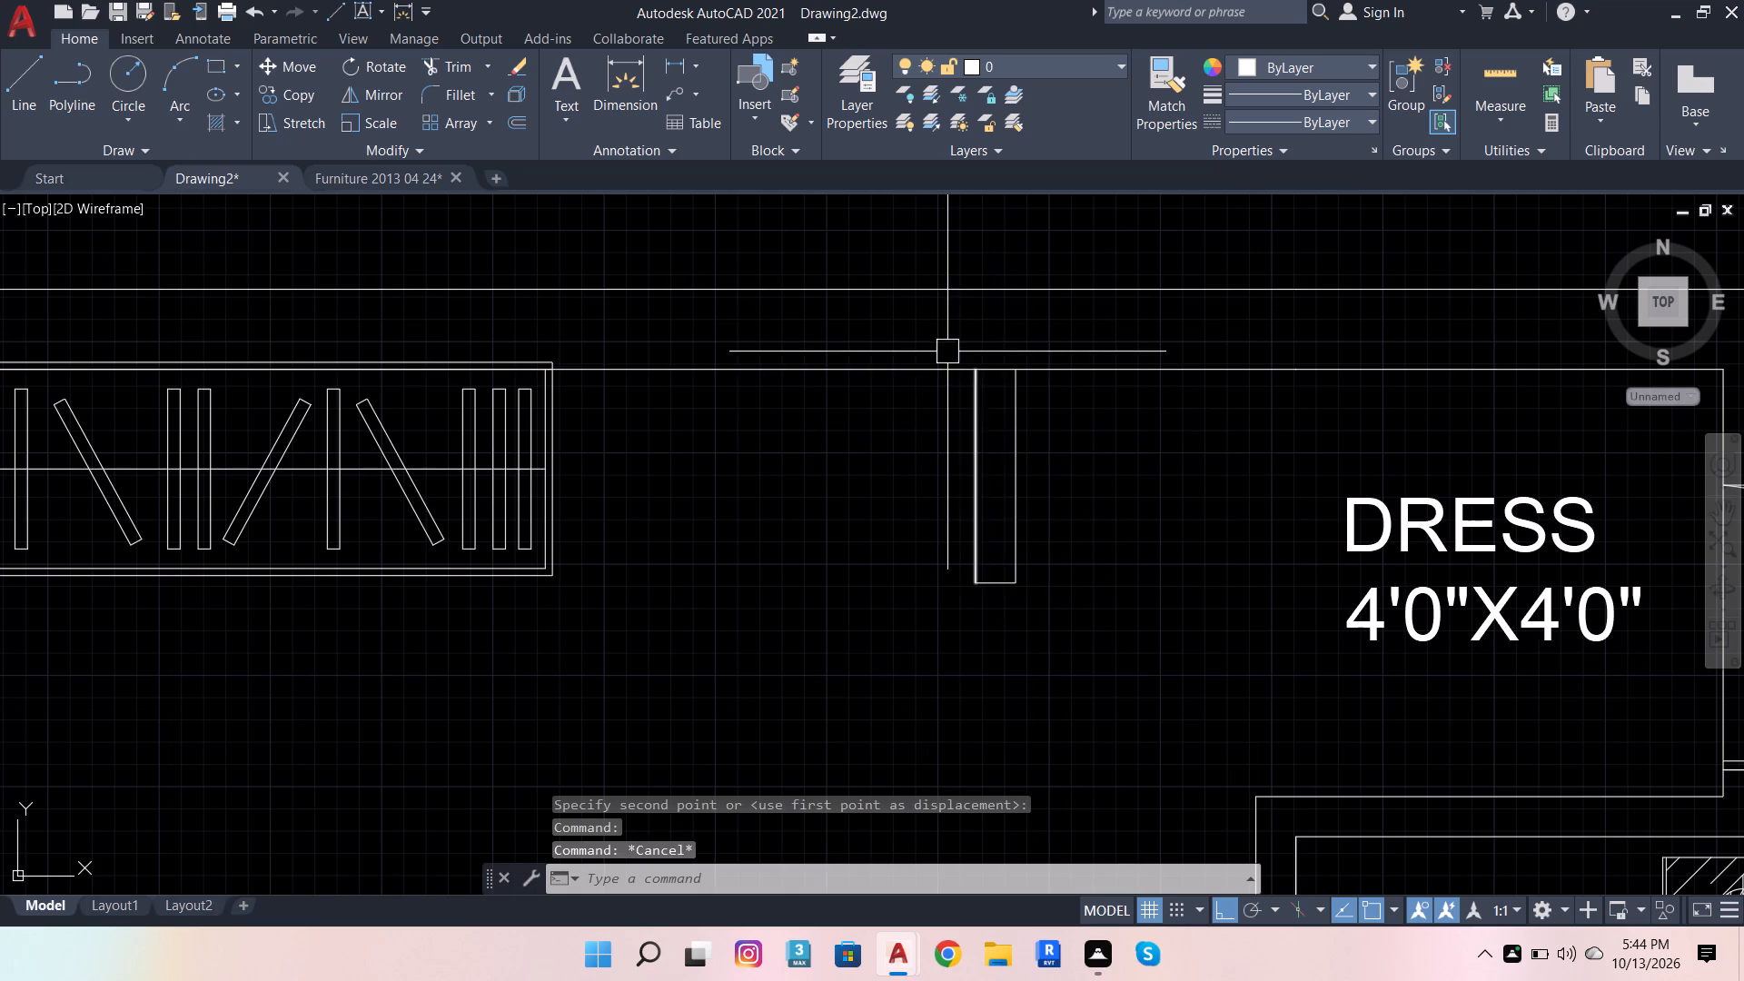
Move the short wall stub 3' horizontally toward the wardrobe block.
click(947, 346)
click(1072, 618)
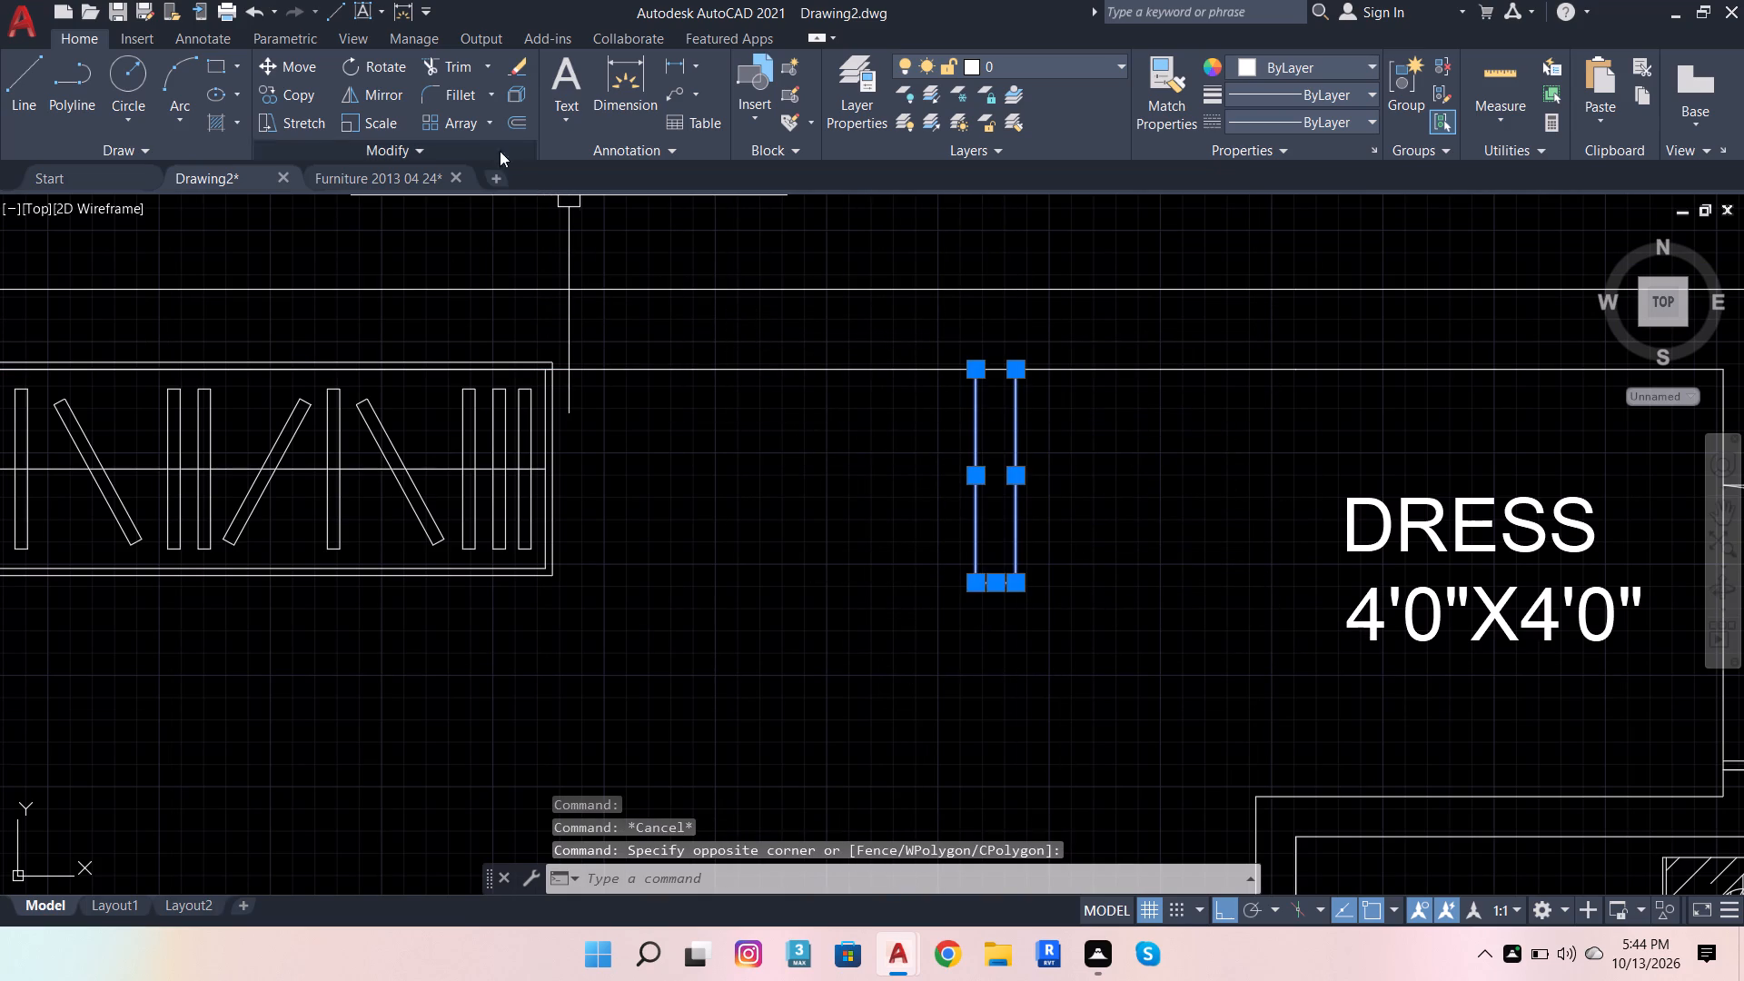
click(255, 54)
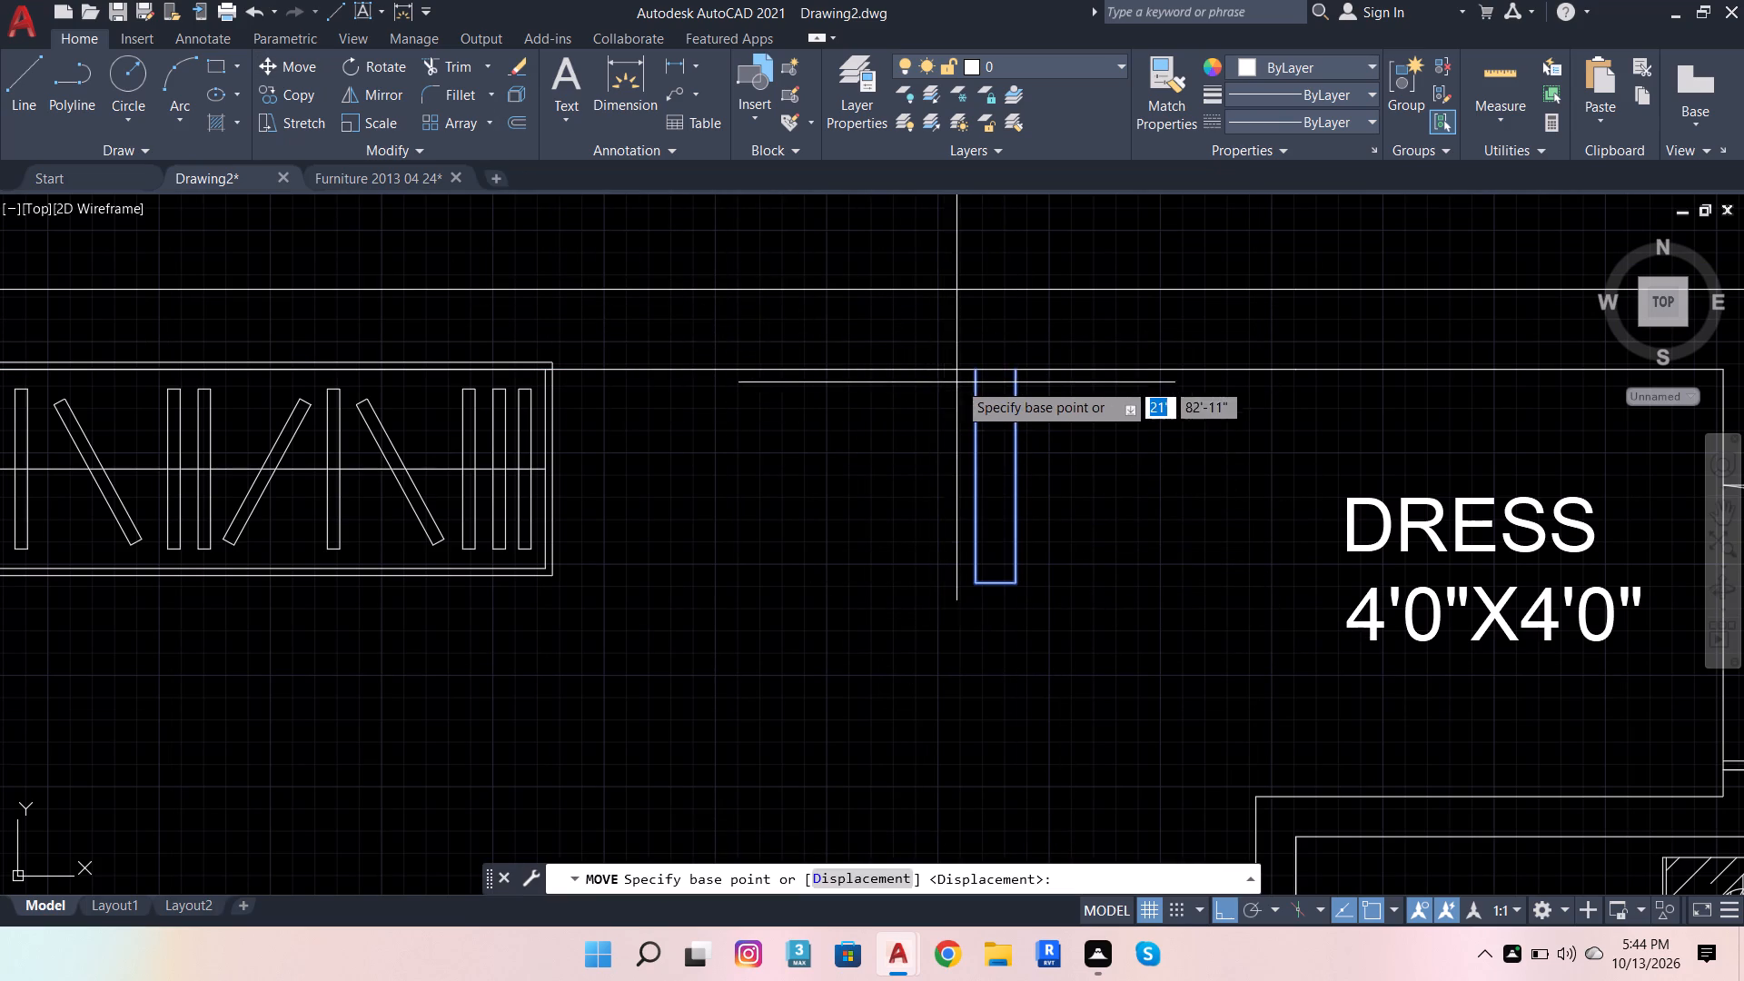
click(971, 377)
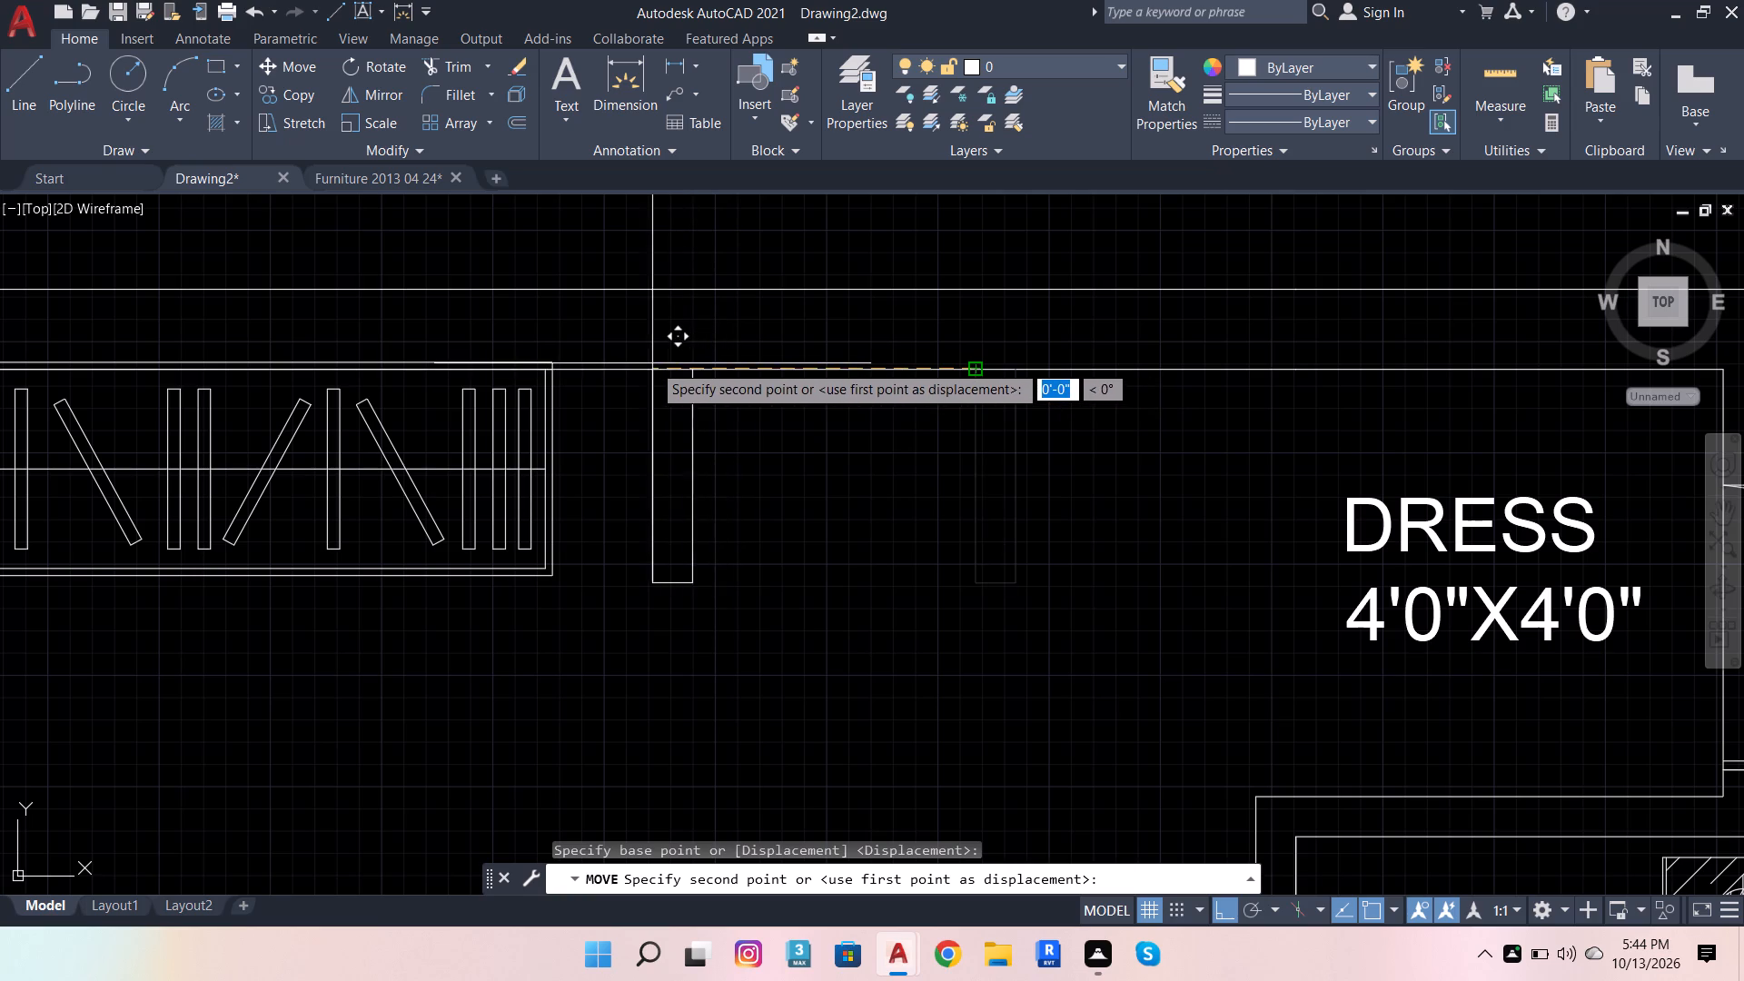
scroll(650, 363, up, 4)
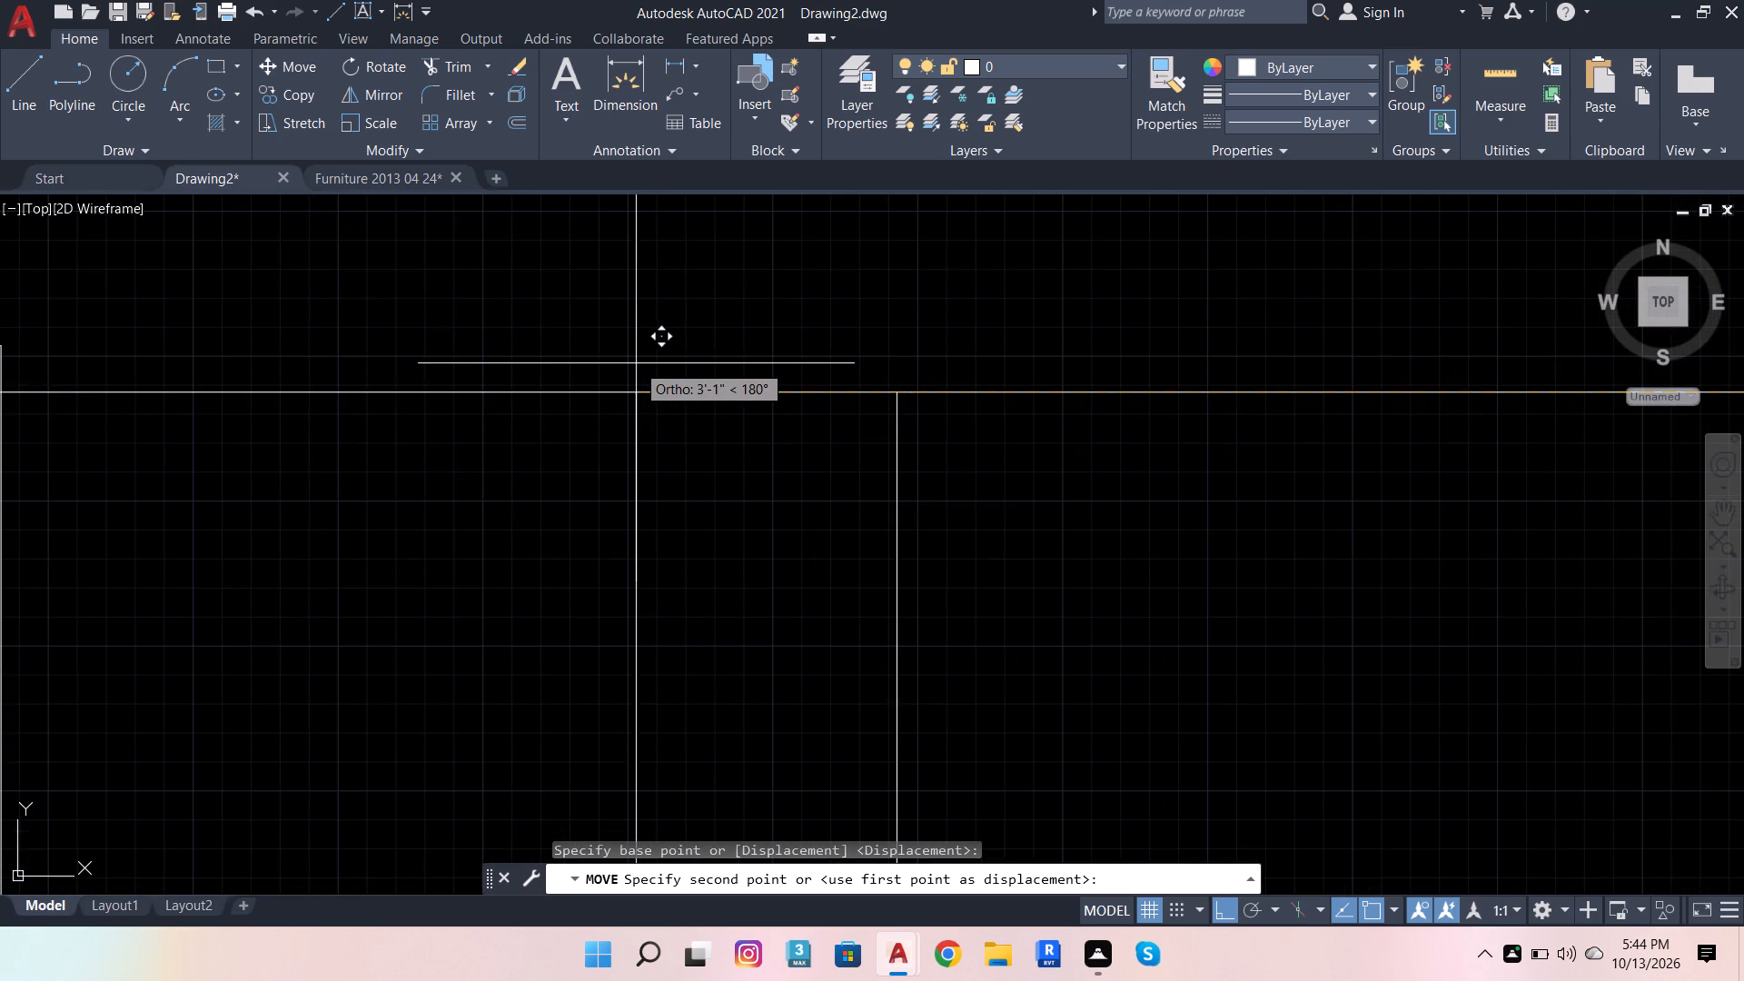
text(3')
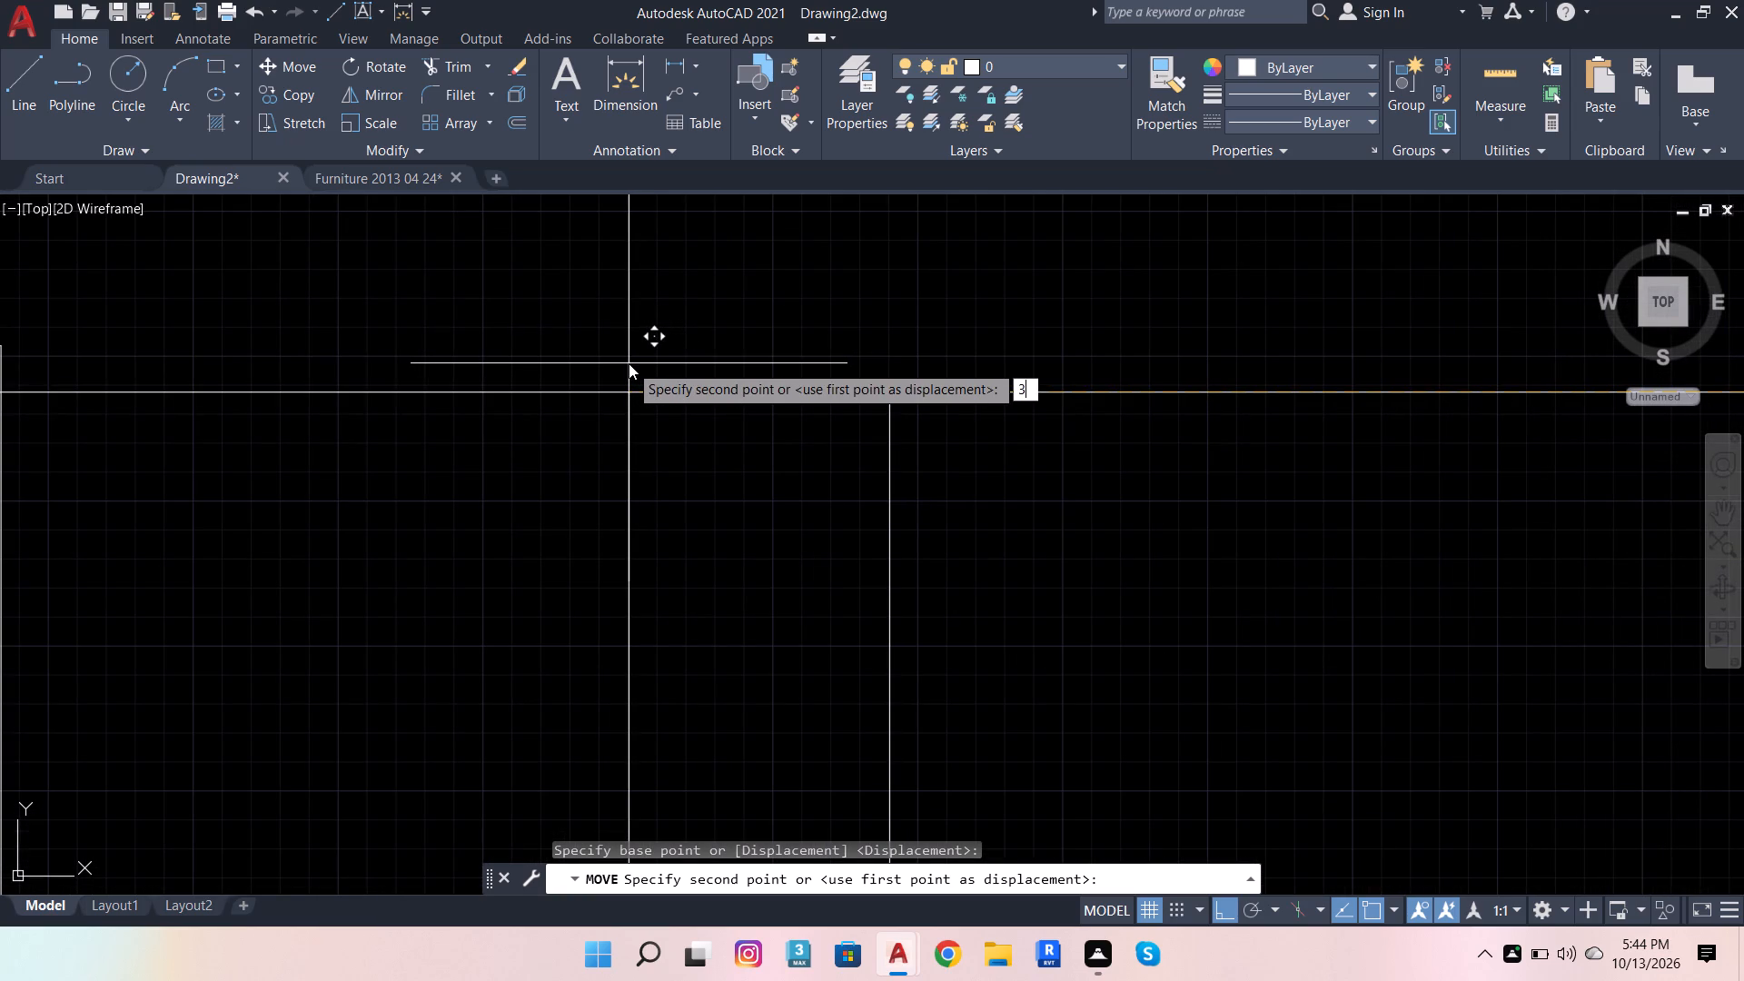
key(Return)
Move the wardrobe block slightly down so its top edge sits flush on the M BEDROOM's inner top wall line.
scroll(632, 379, down, 5)
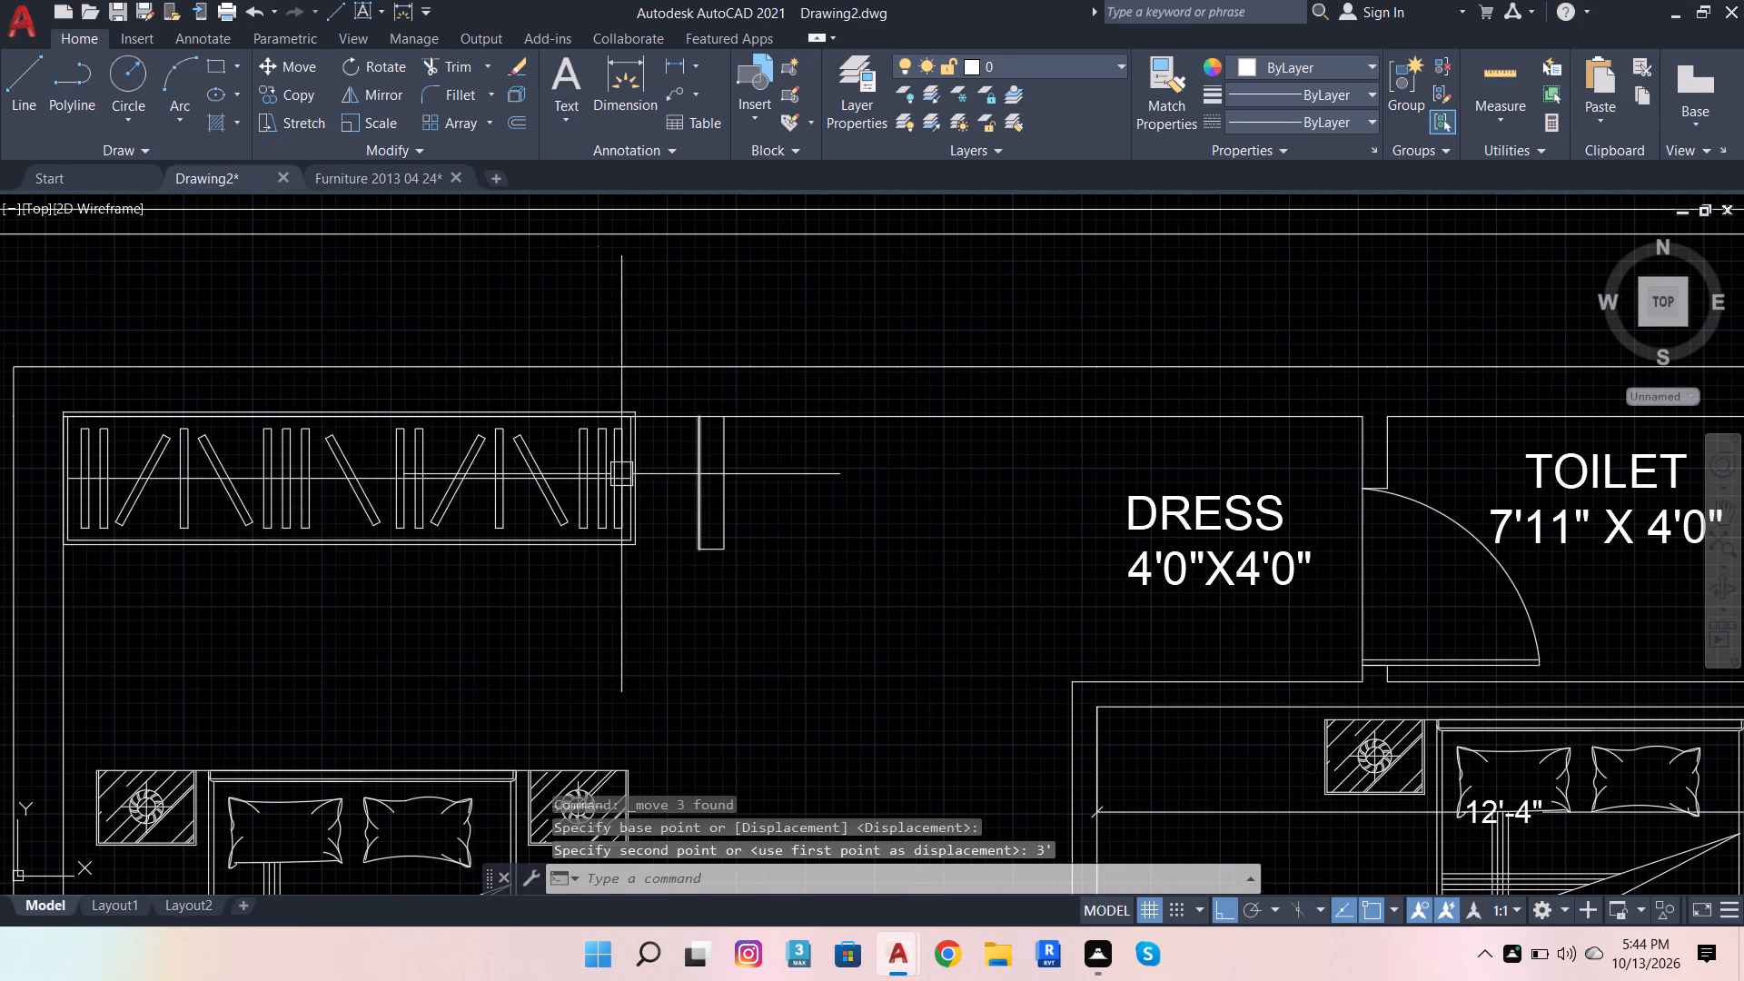
scroll(765, 568, down, 3)
scroll(584, 540, up, 3)
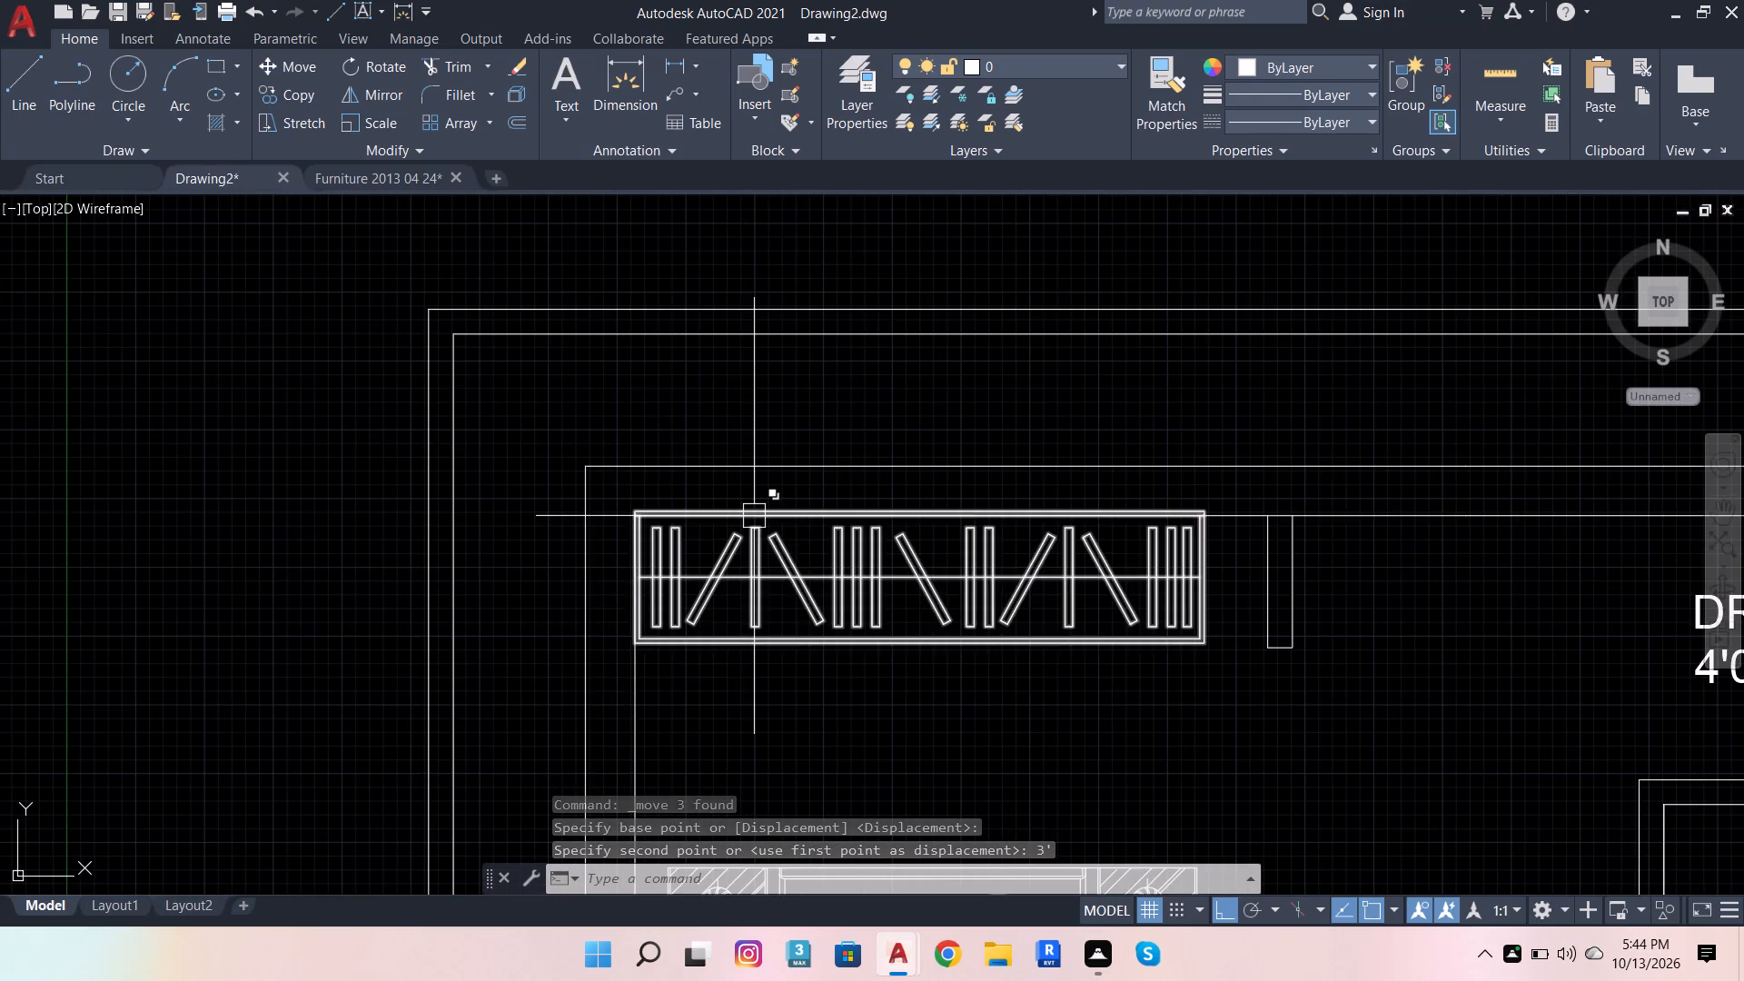
click(754, 516)
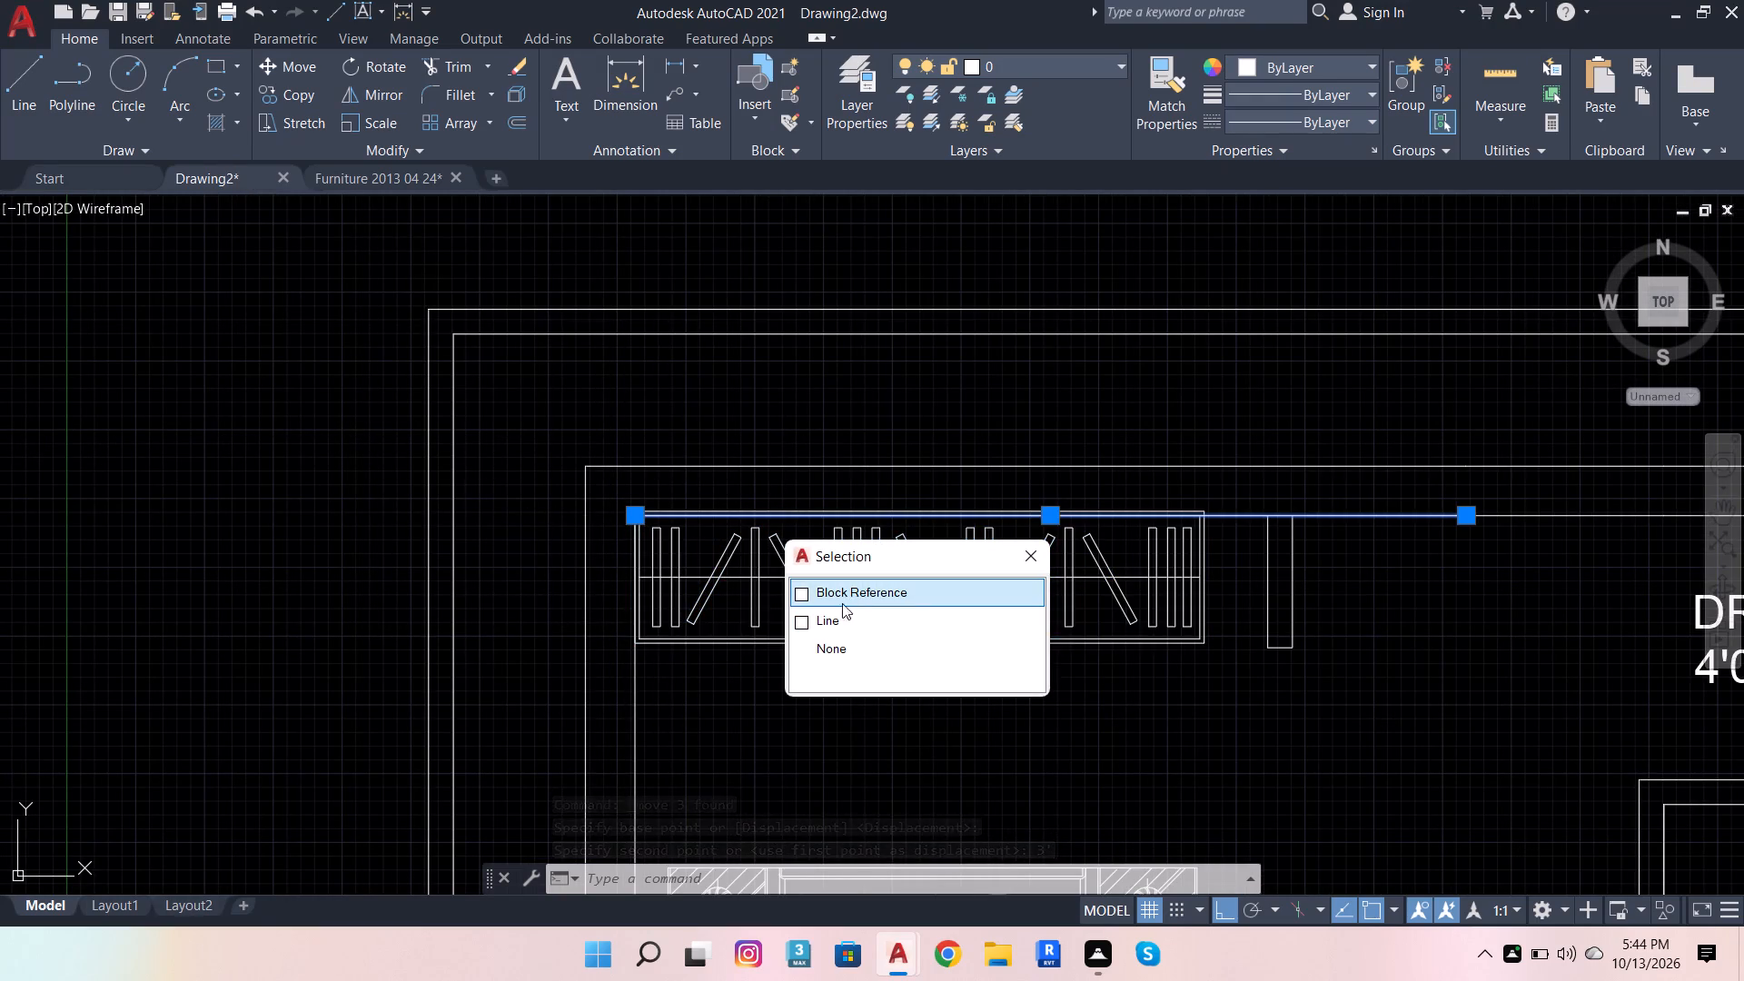
click(857, 597)
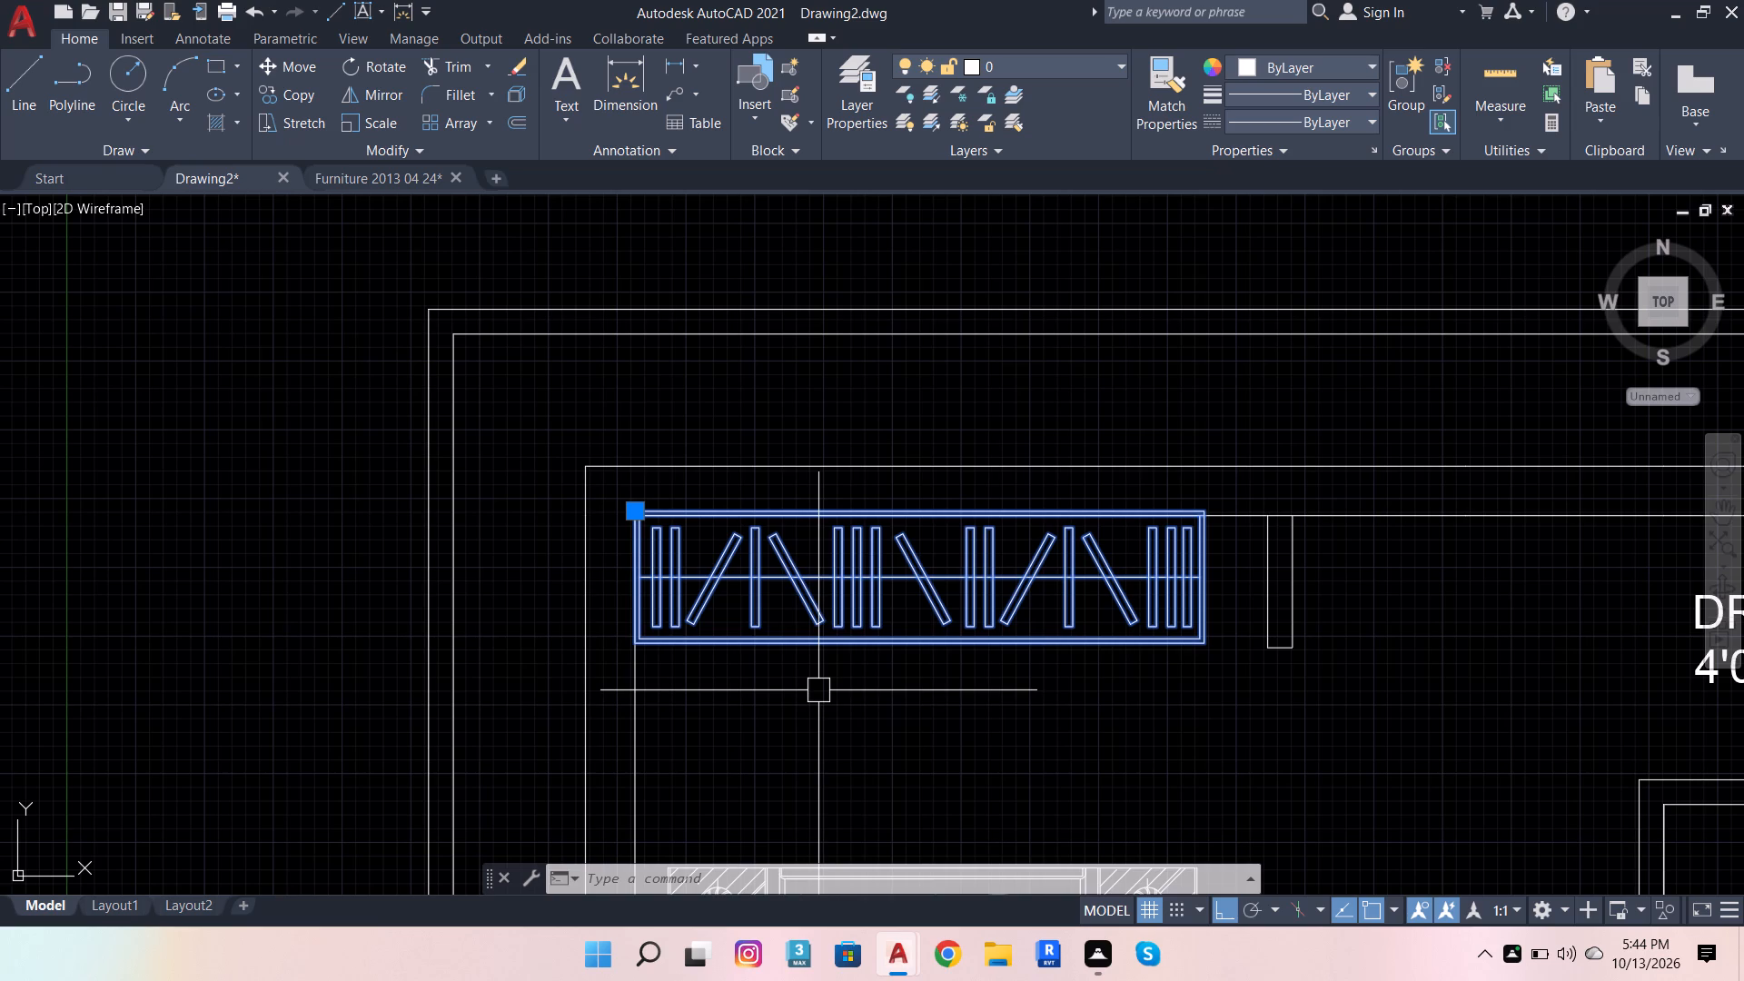
click(294, 64)
scroll(643, 495, up, 3)
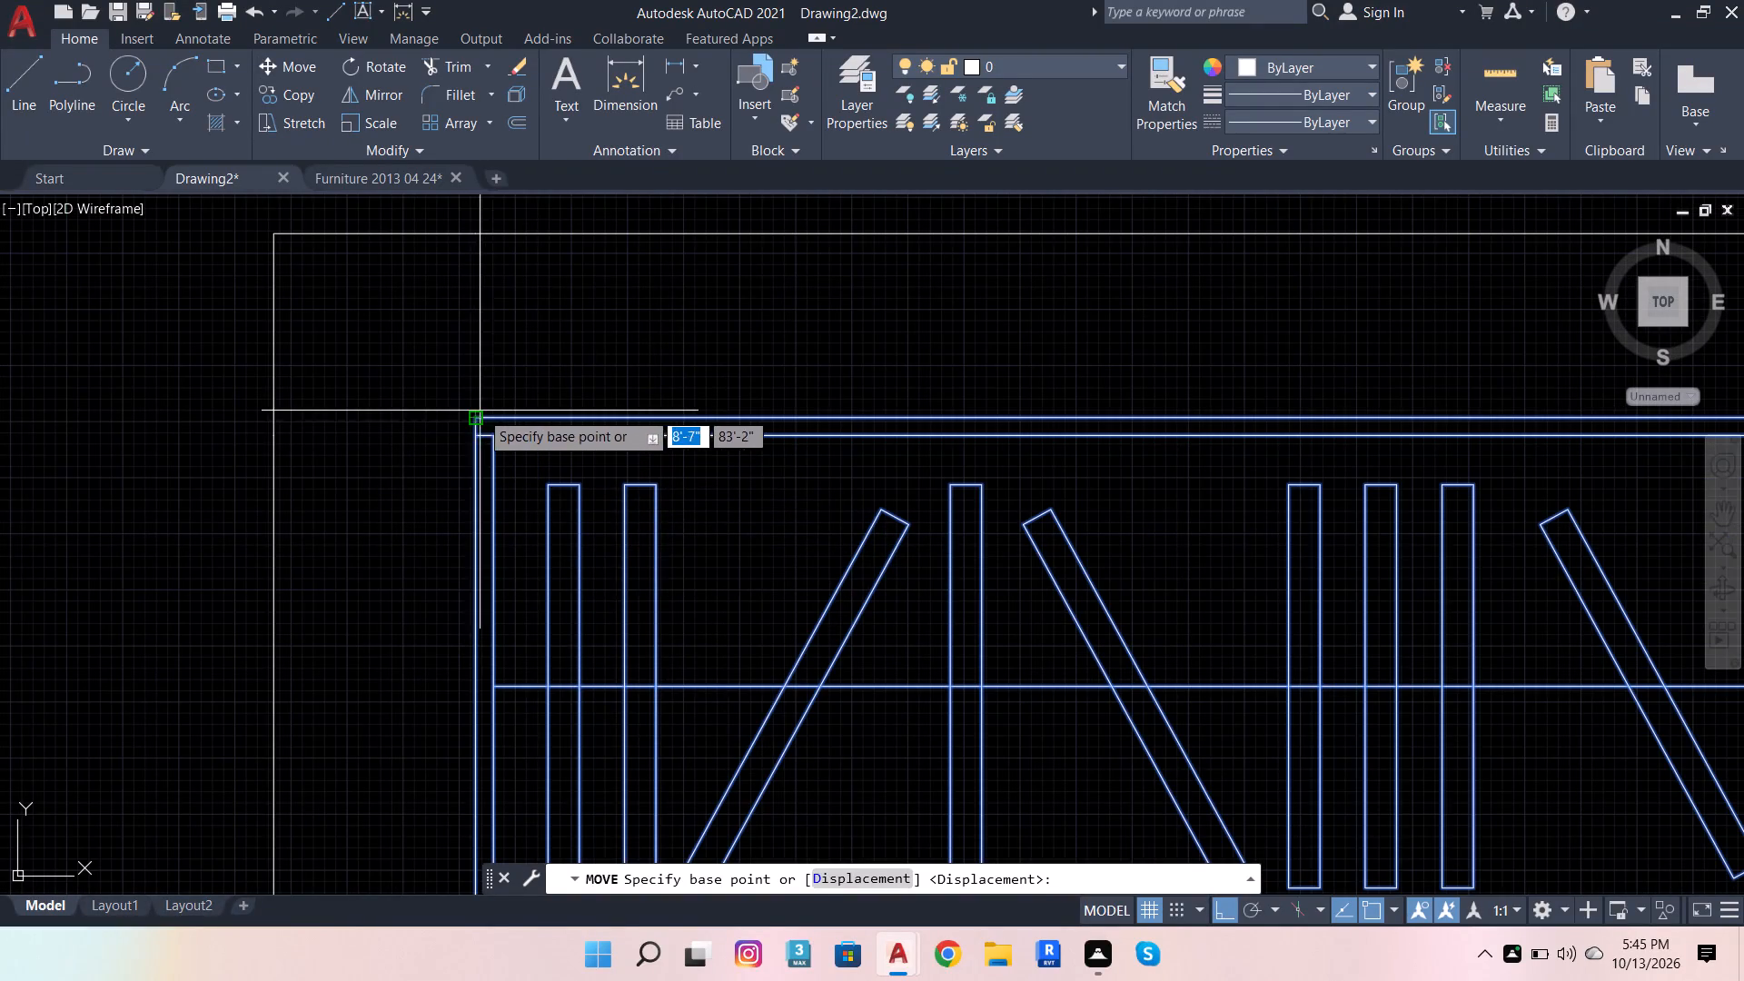
click(480, 411)
click(476, 447)
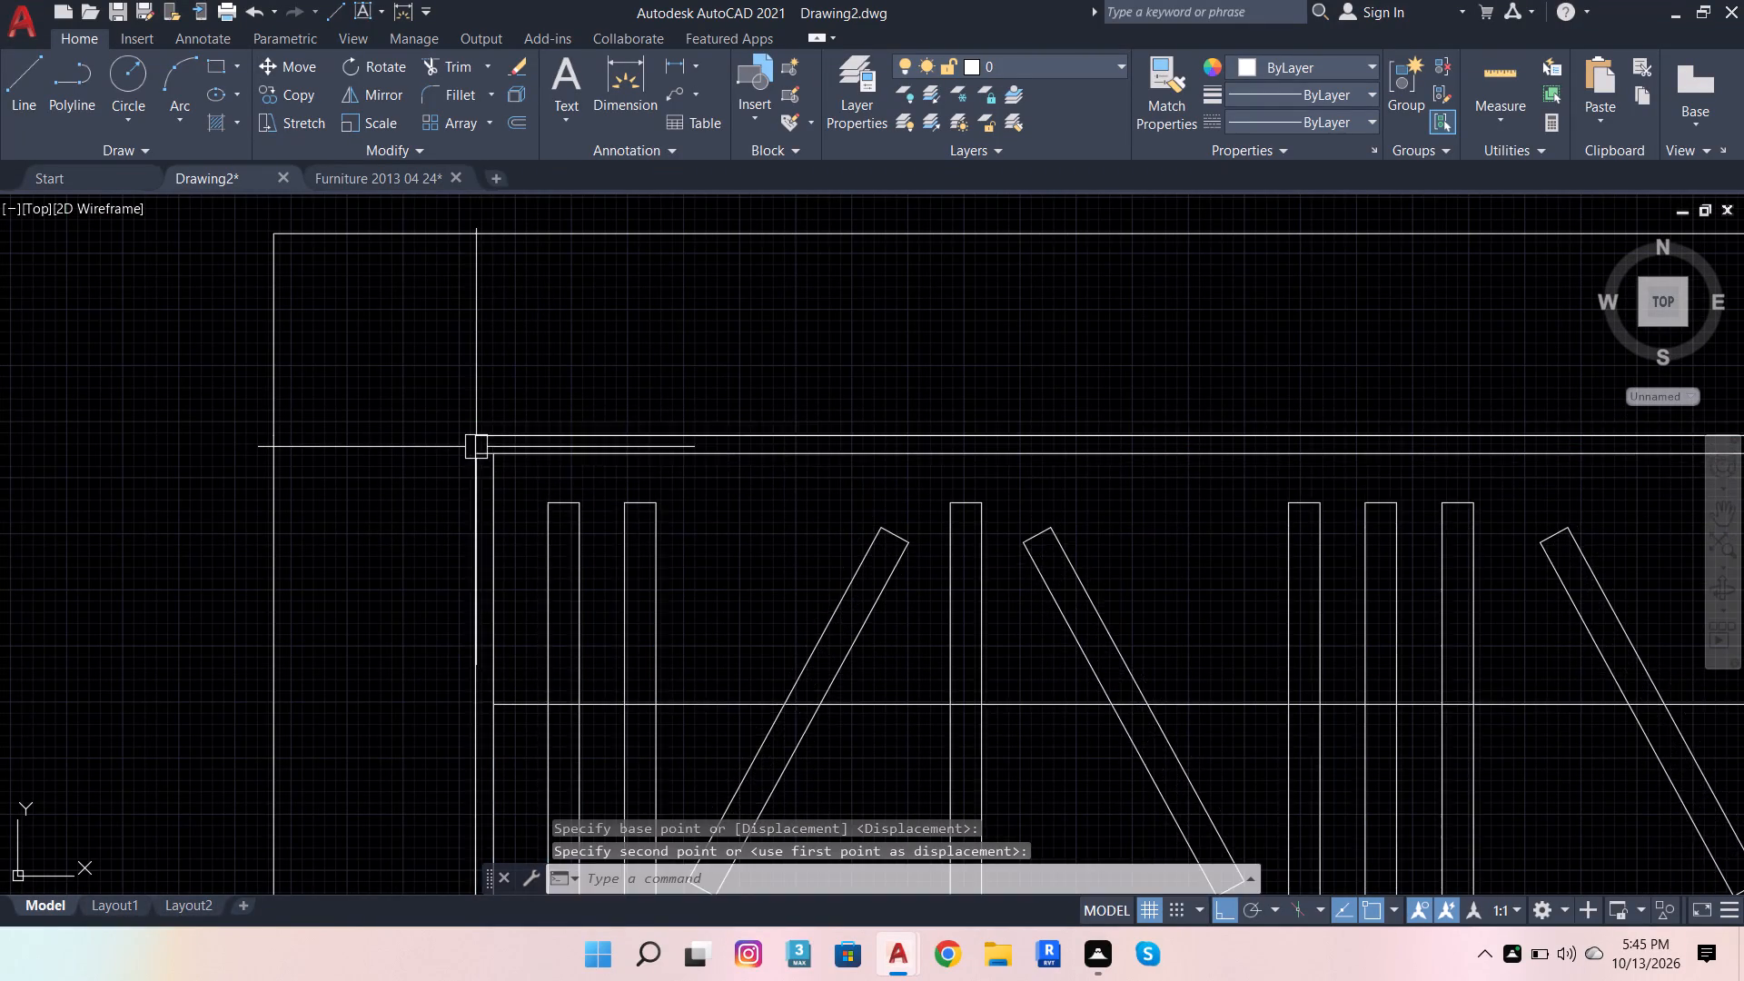
Examine how the wardrobe fits against the top wall and the stub, and compare the drawn plan with the reference image.
scroll(539, 546, down, 3)
scroll(1055, 566, up, 3)
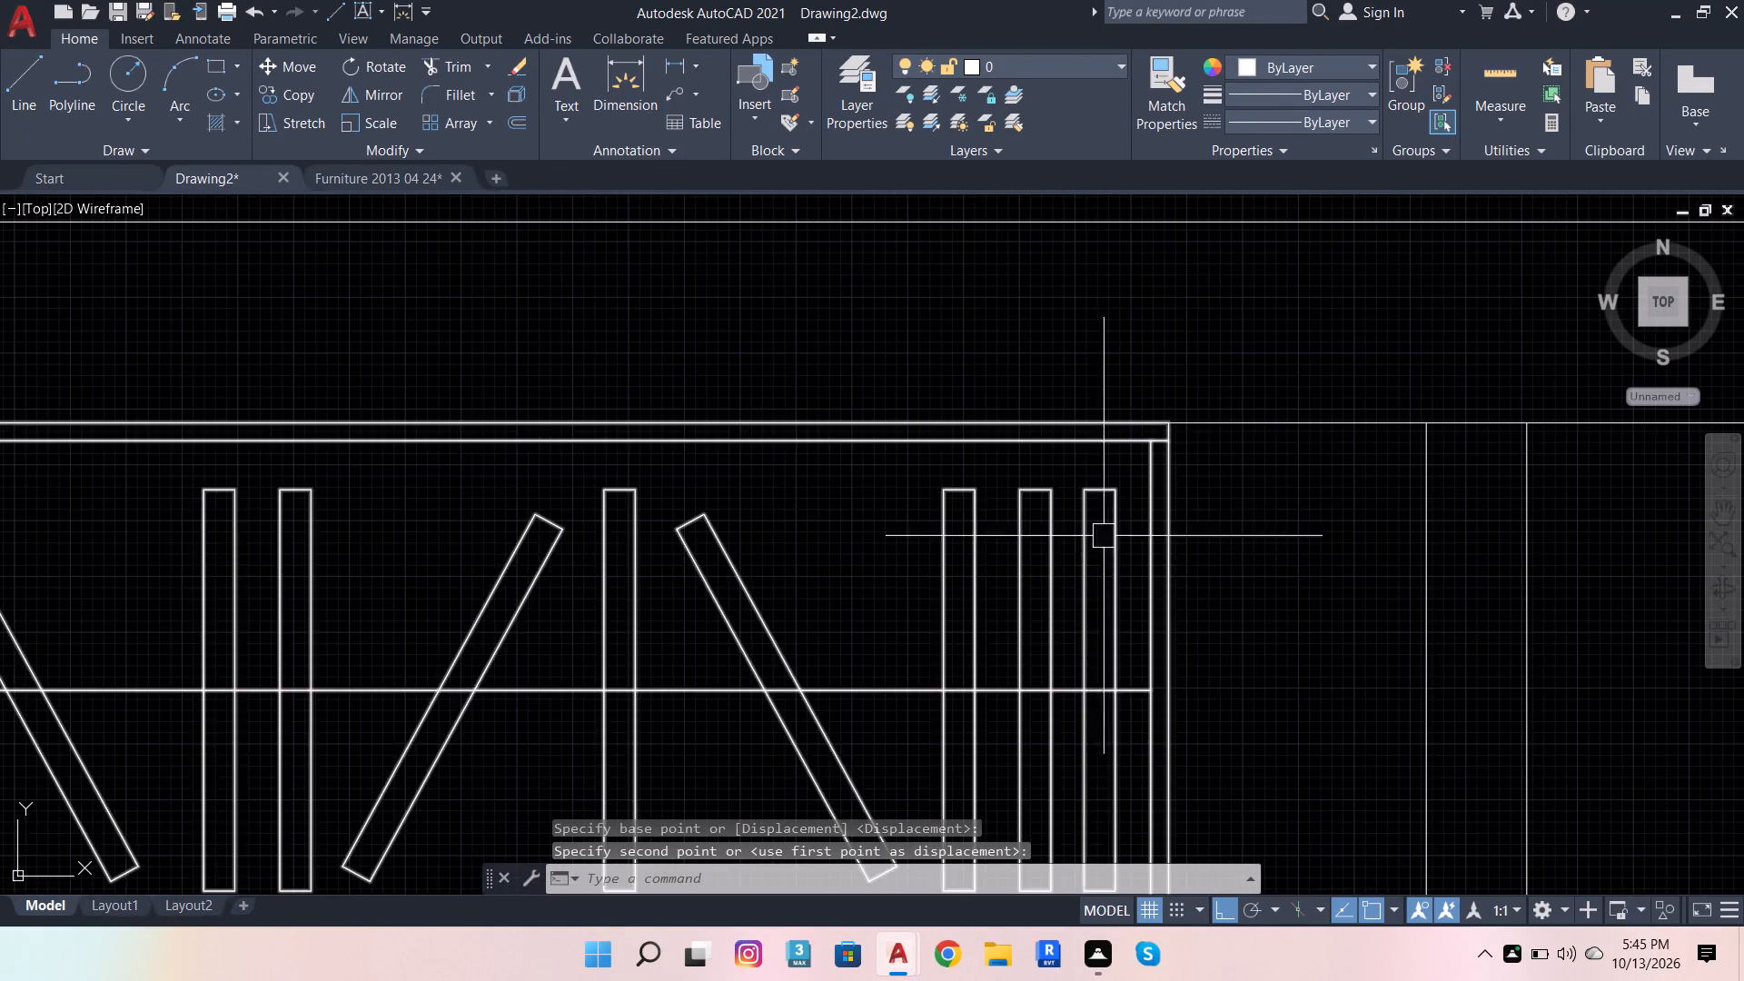
scroll(1214, 464, up, 1)
scroll(1134, 502, down, 3)
scroll(1055, 537, down, 3)
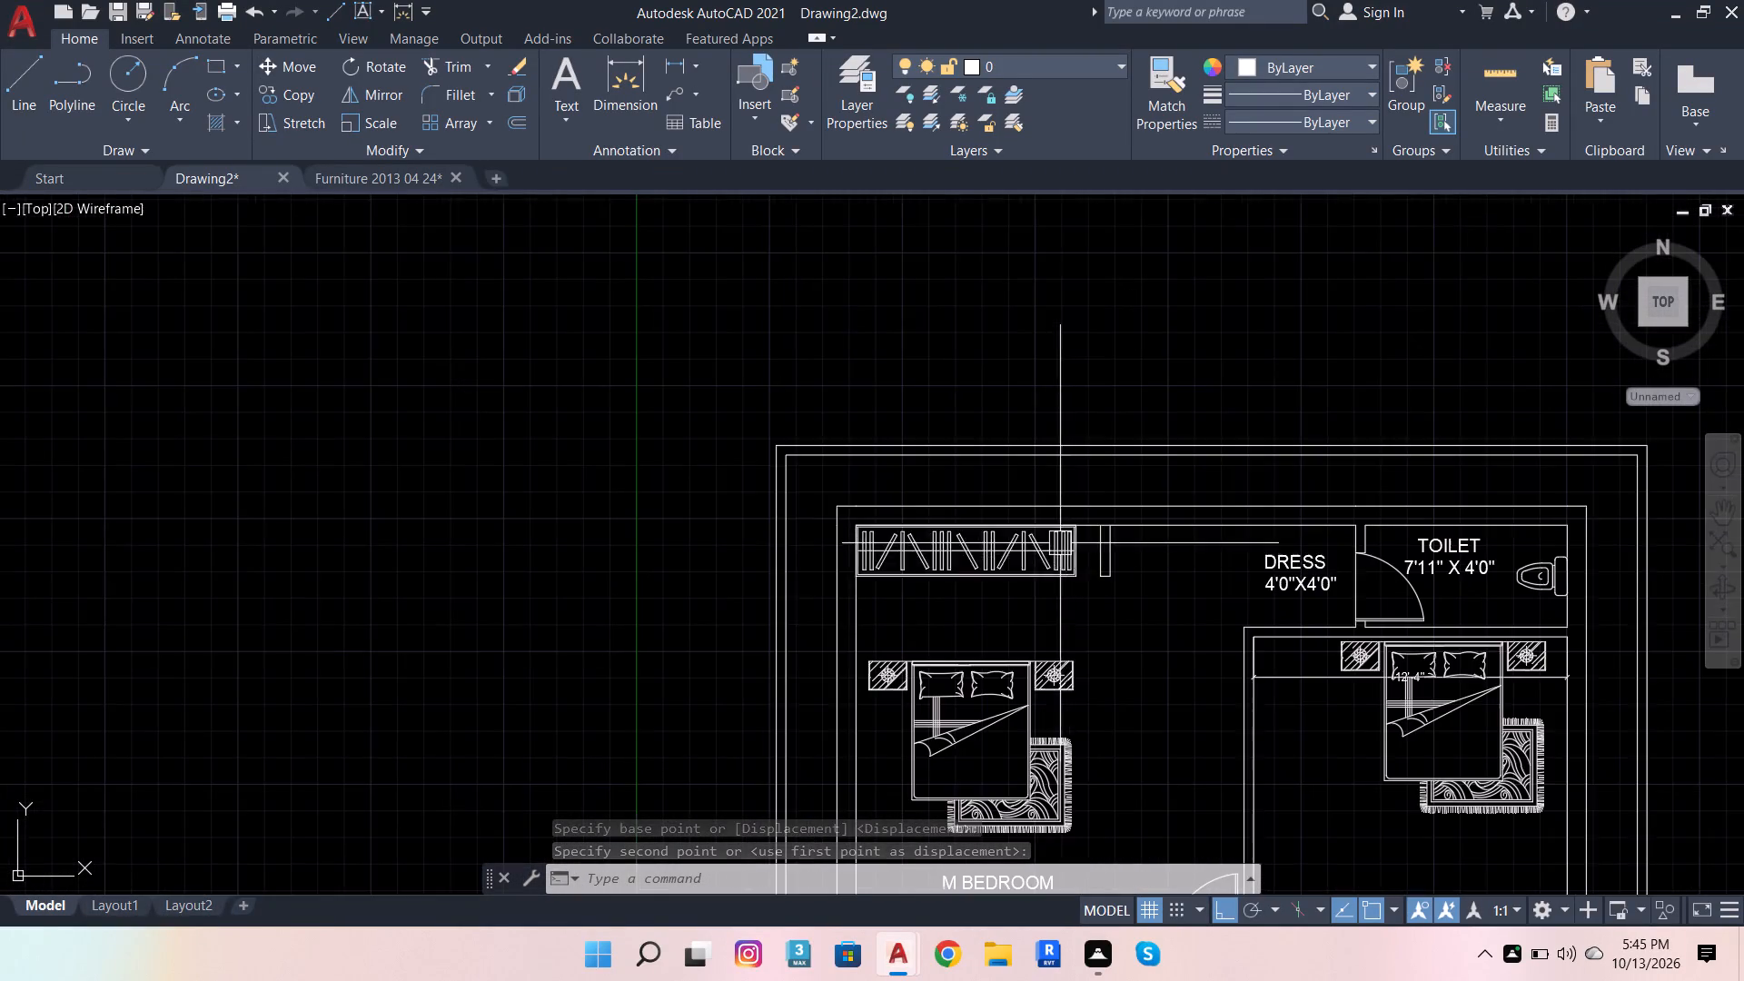
scroll(1092, 565, down, 2)
scroll(1257, 500, down, 2)
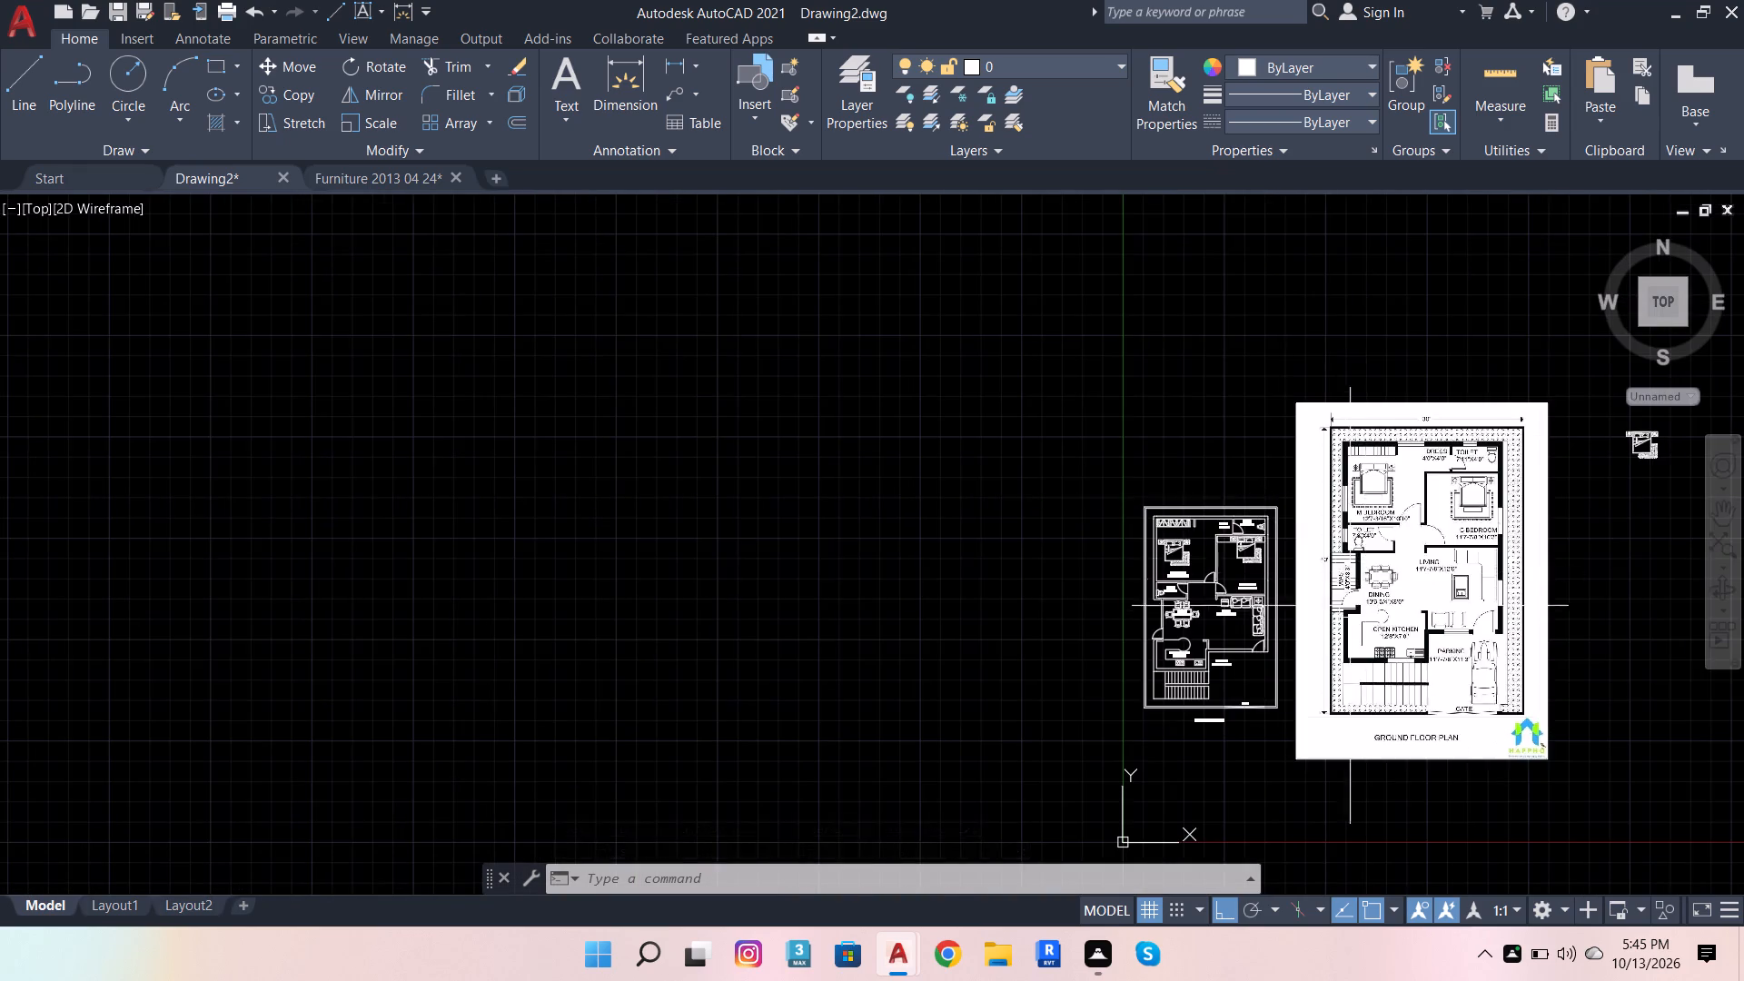
Draw a line from the M BEDROOM's inner bottom-left corner down to the lower TOILET's inner bottom-left corner, continuing left across the boundary wall.
scroll(1343, 612, up, 2)
scroll(959, 424, up, 1)
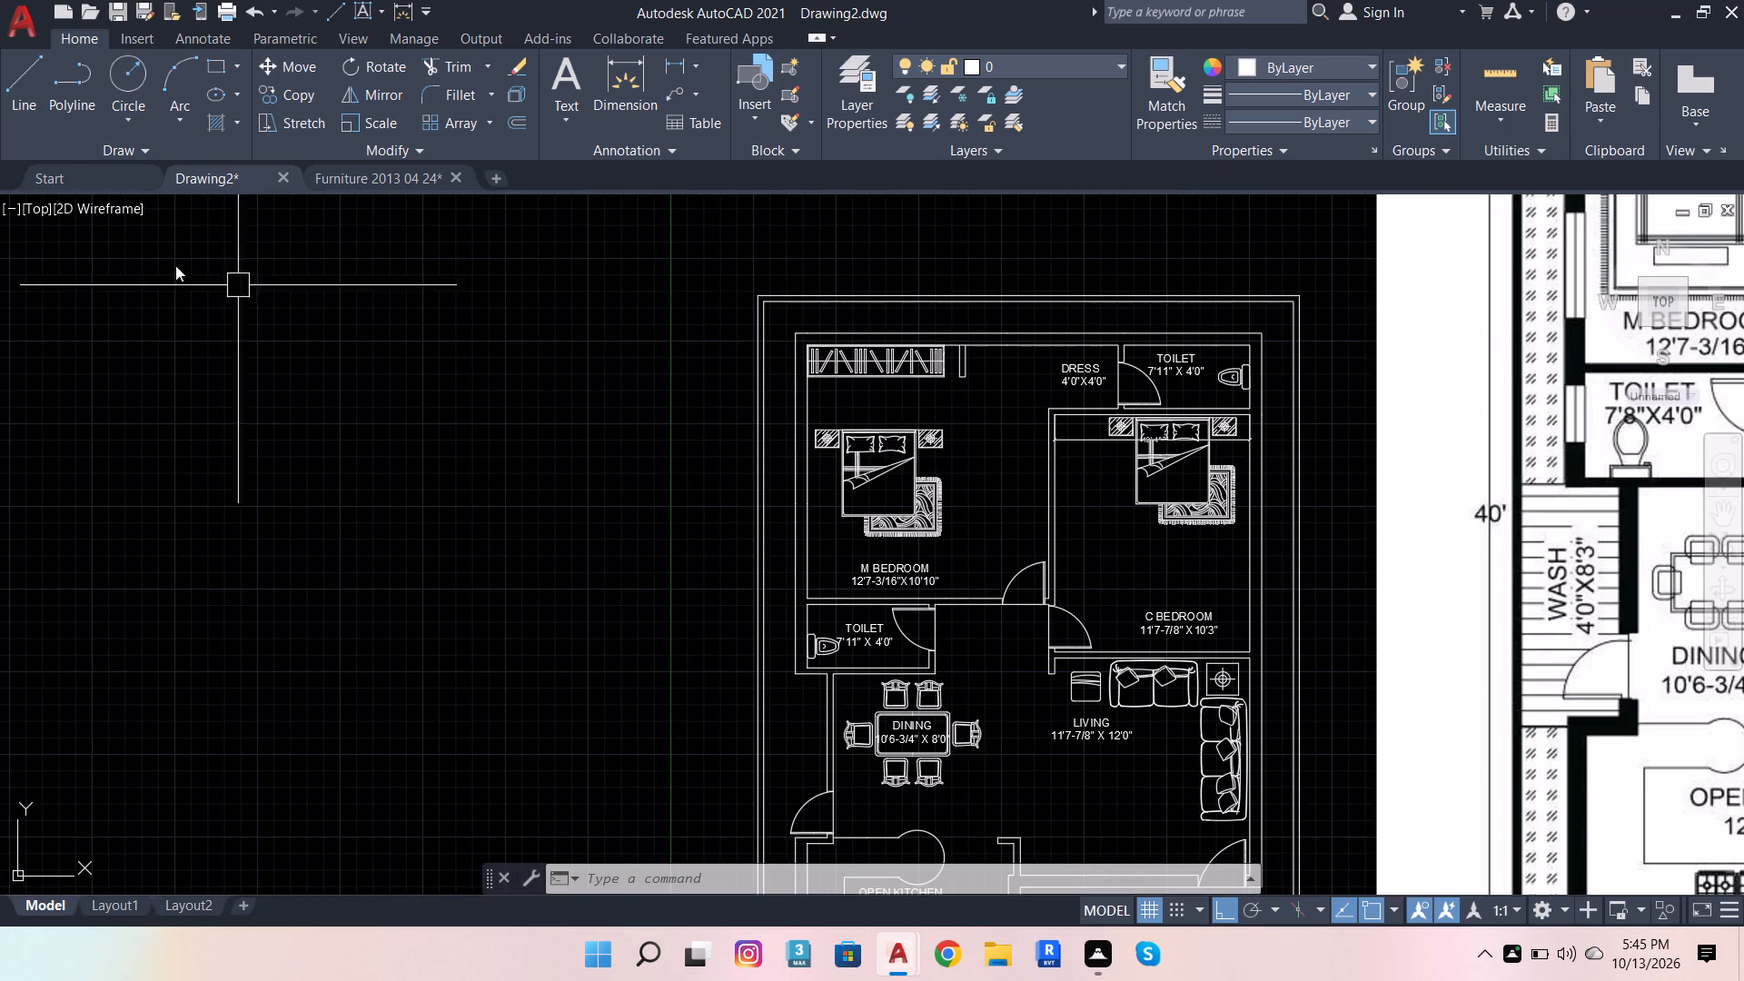
click(41, 101)
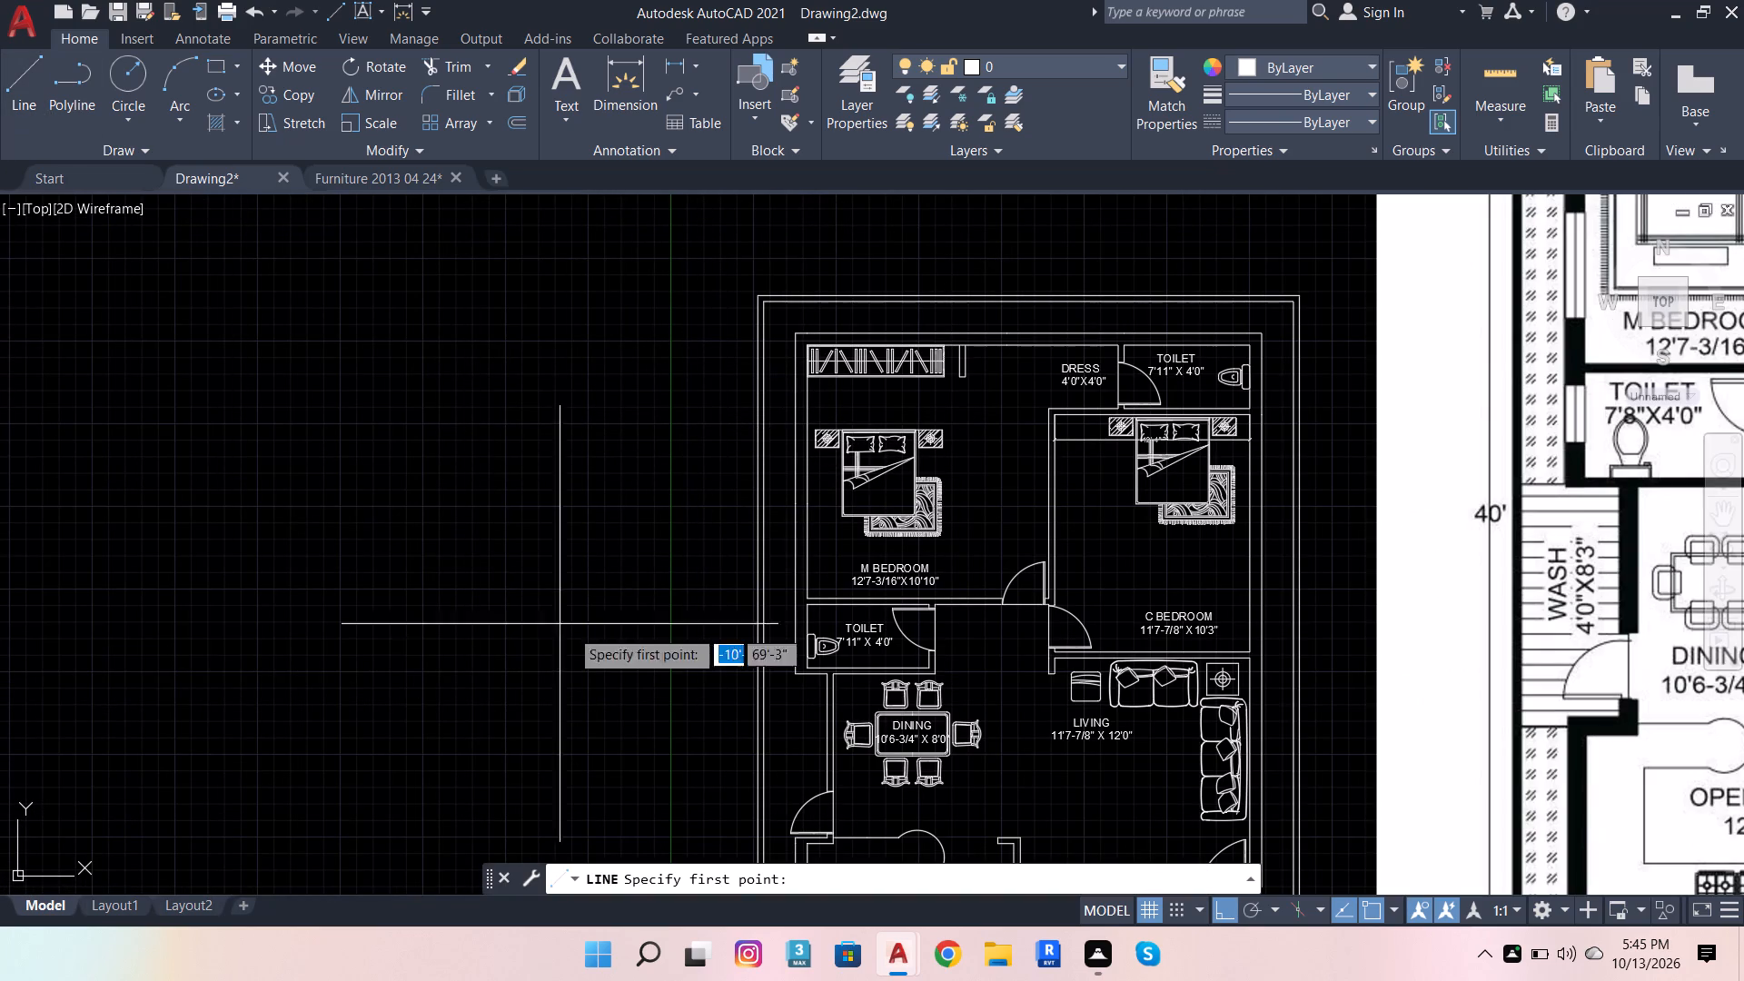
scroll(792, 673, up, 2)
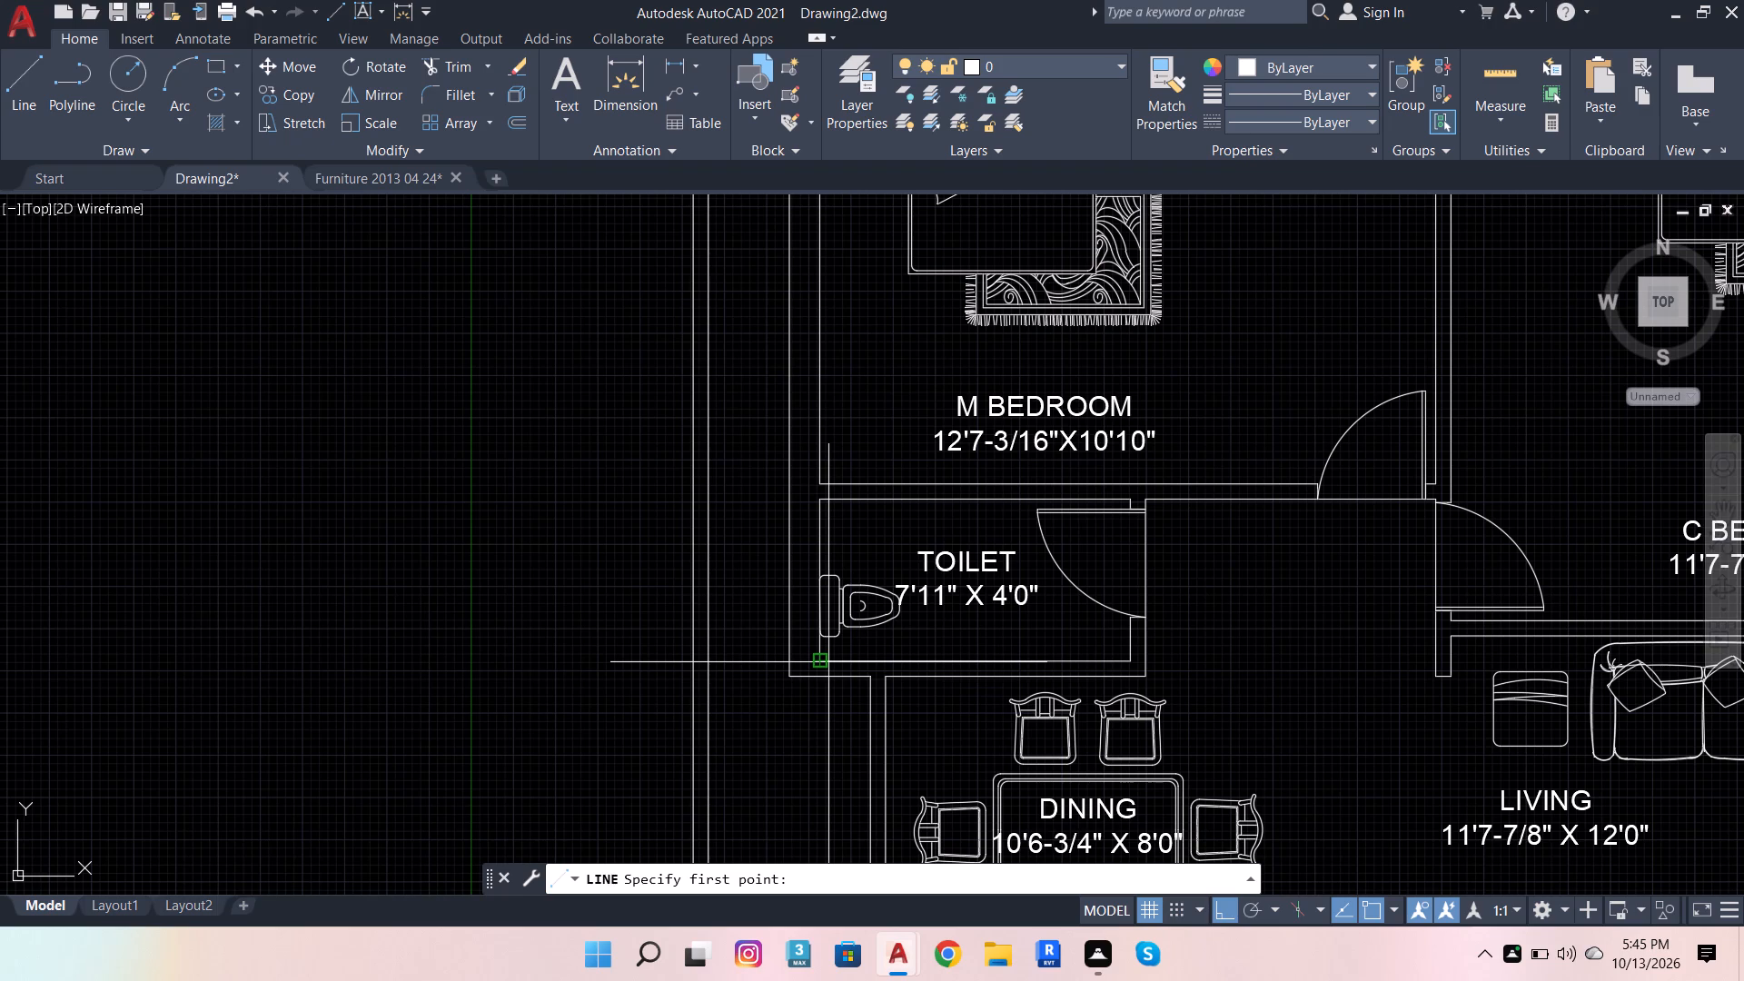
click(820, 483)
scroll(699, 493, up, 2)
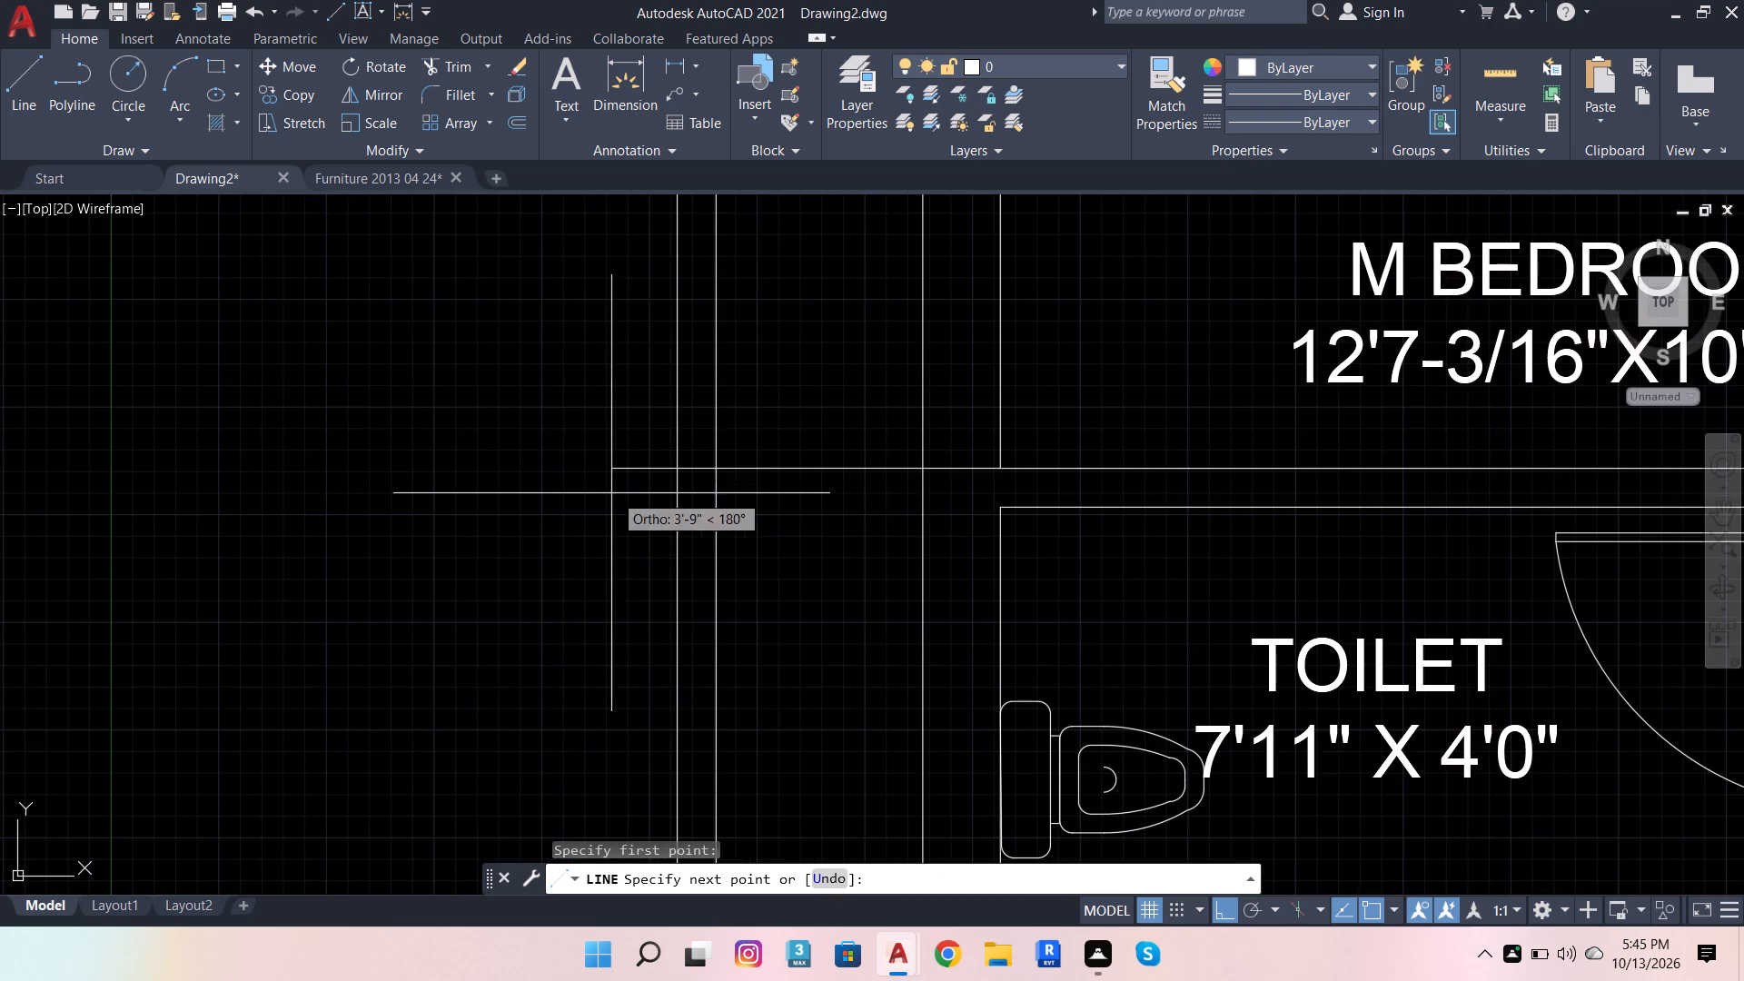
click(601, 493)
scroll(720, 415, down, 3)
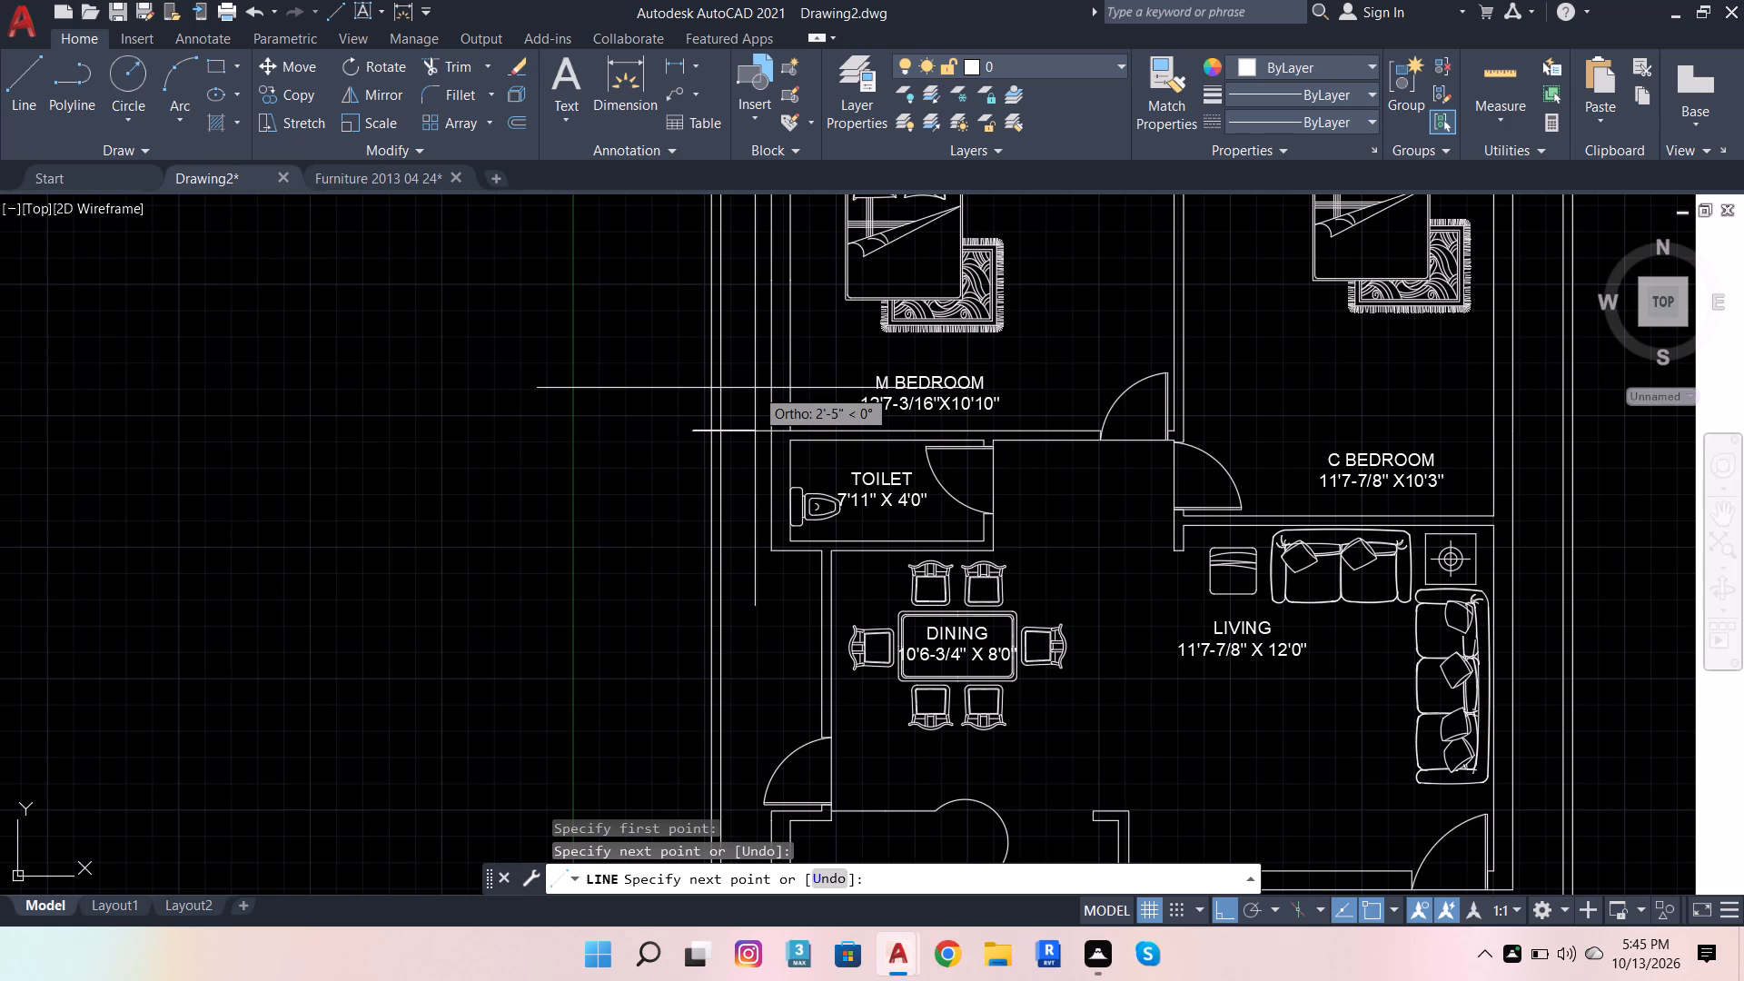
key(ctrl+z)
scroll(837, 539, up, 3)
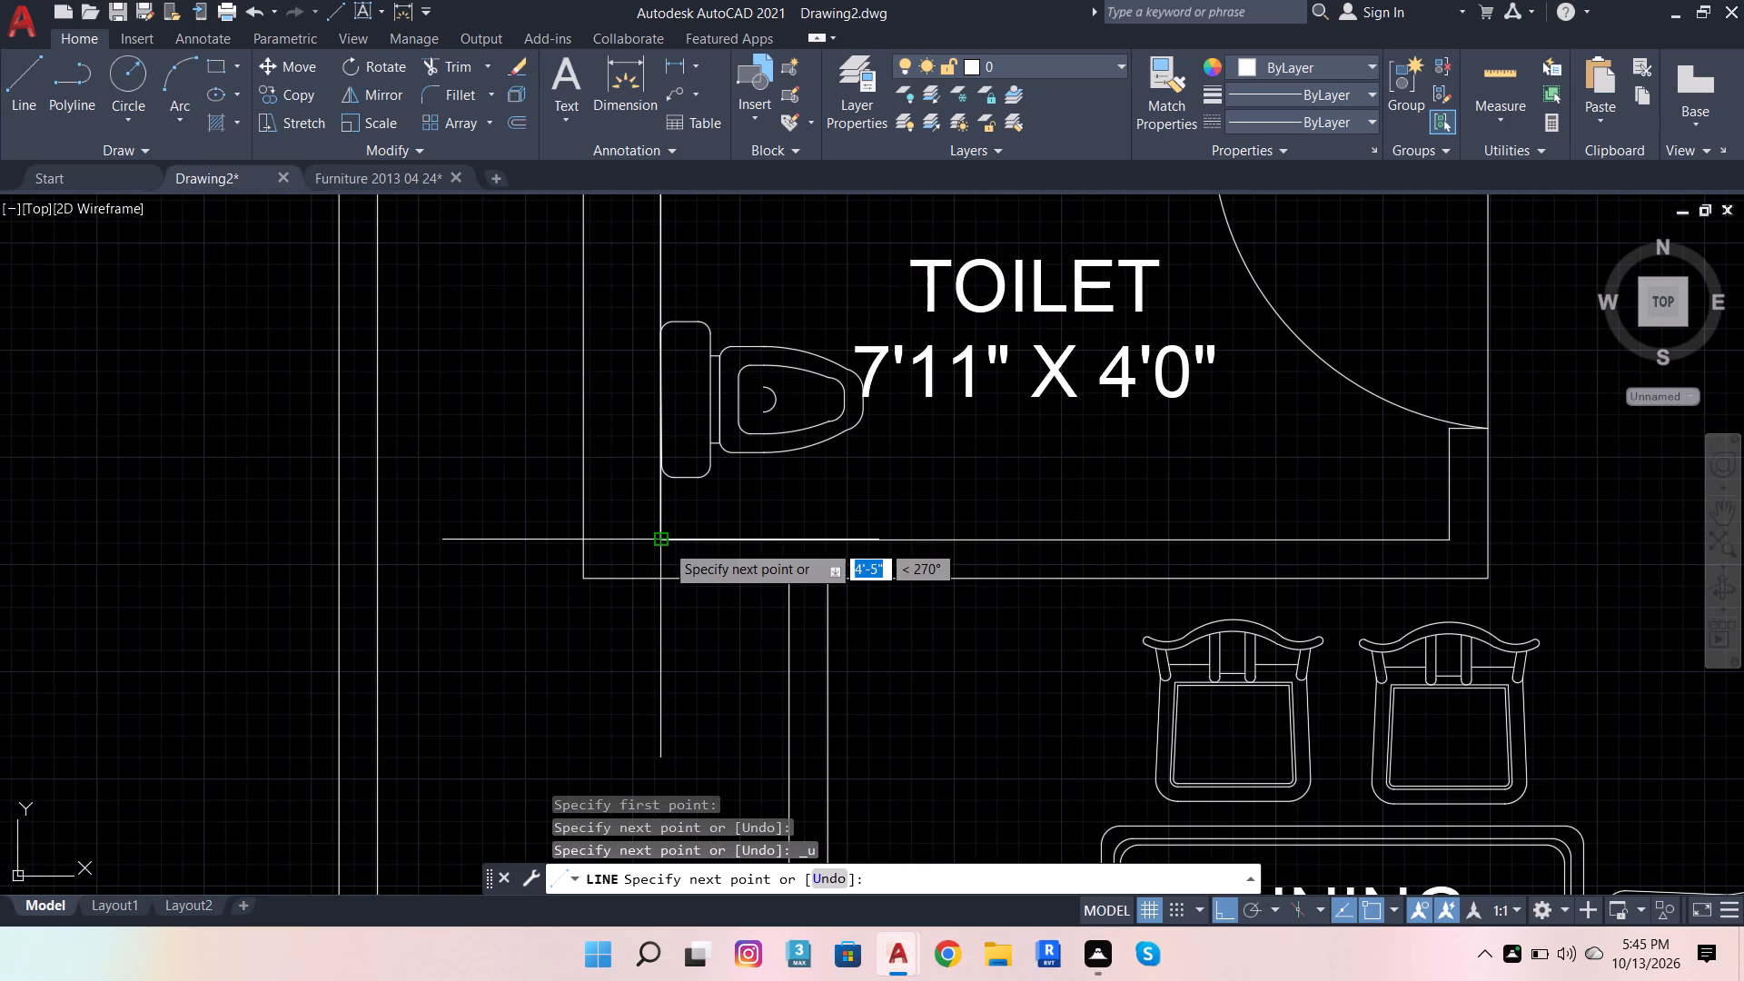
click(665, 543)
click(240, 593)
scroll(450, 417, down, 3)
key(space)
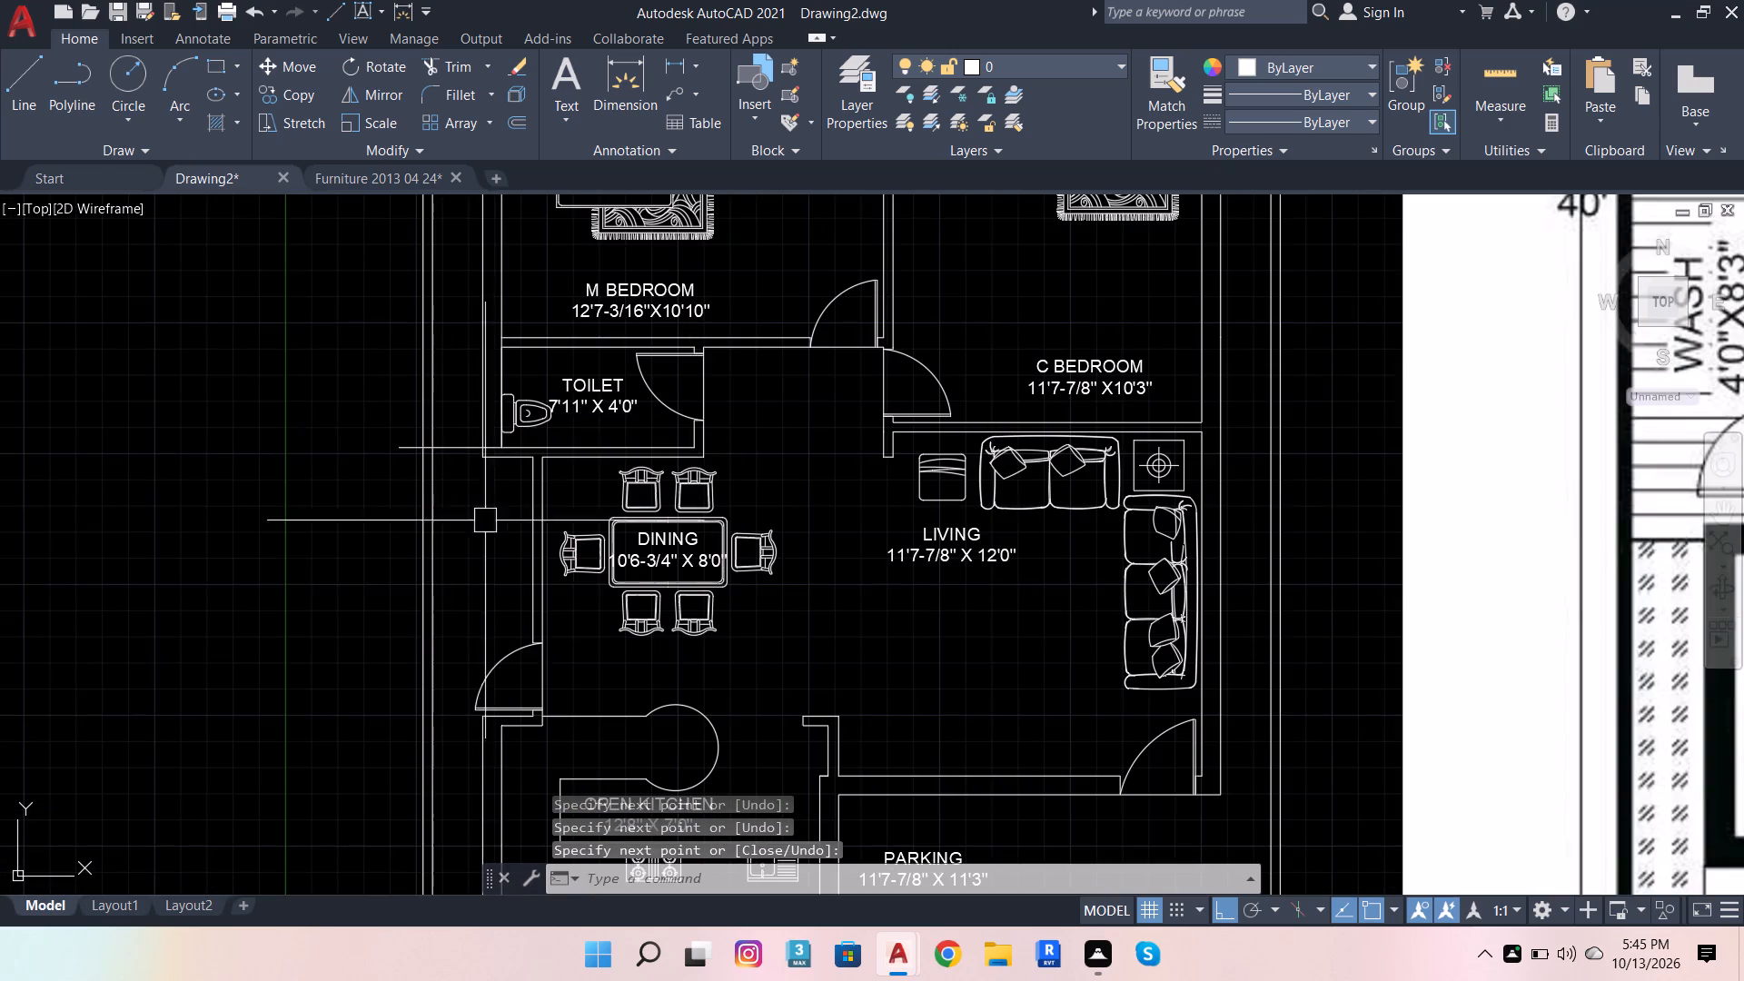
Draw a horizontal line from the OPEN KITCHEN's inner top-left corner leftward across the boundary wall.
scroll(499, 709, up, 2)
key(space)
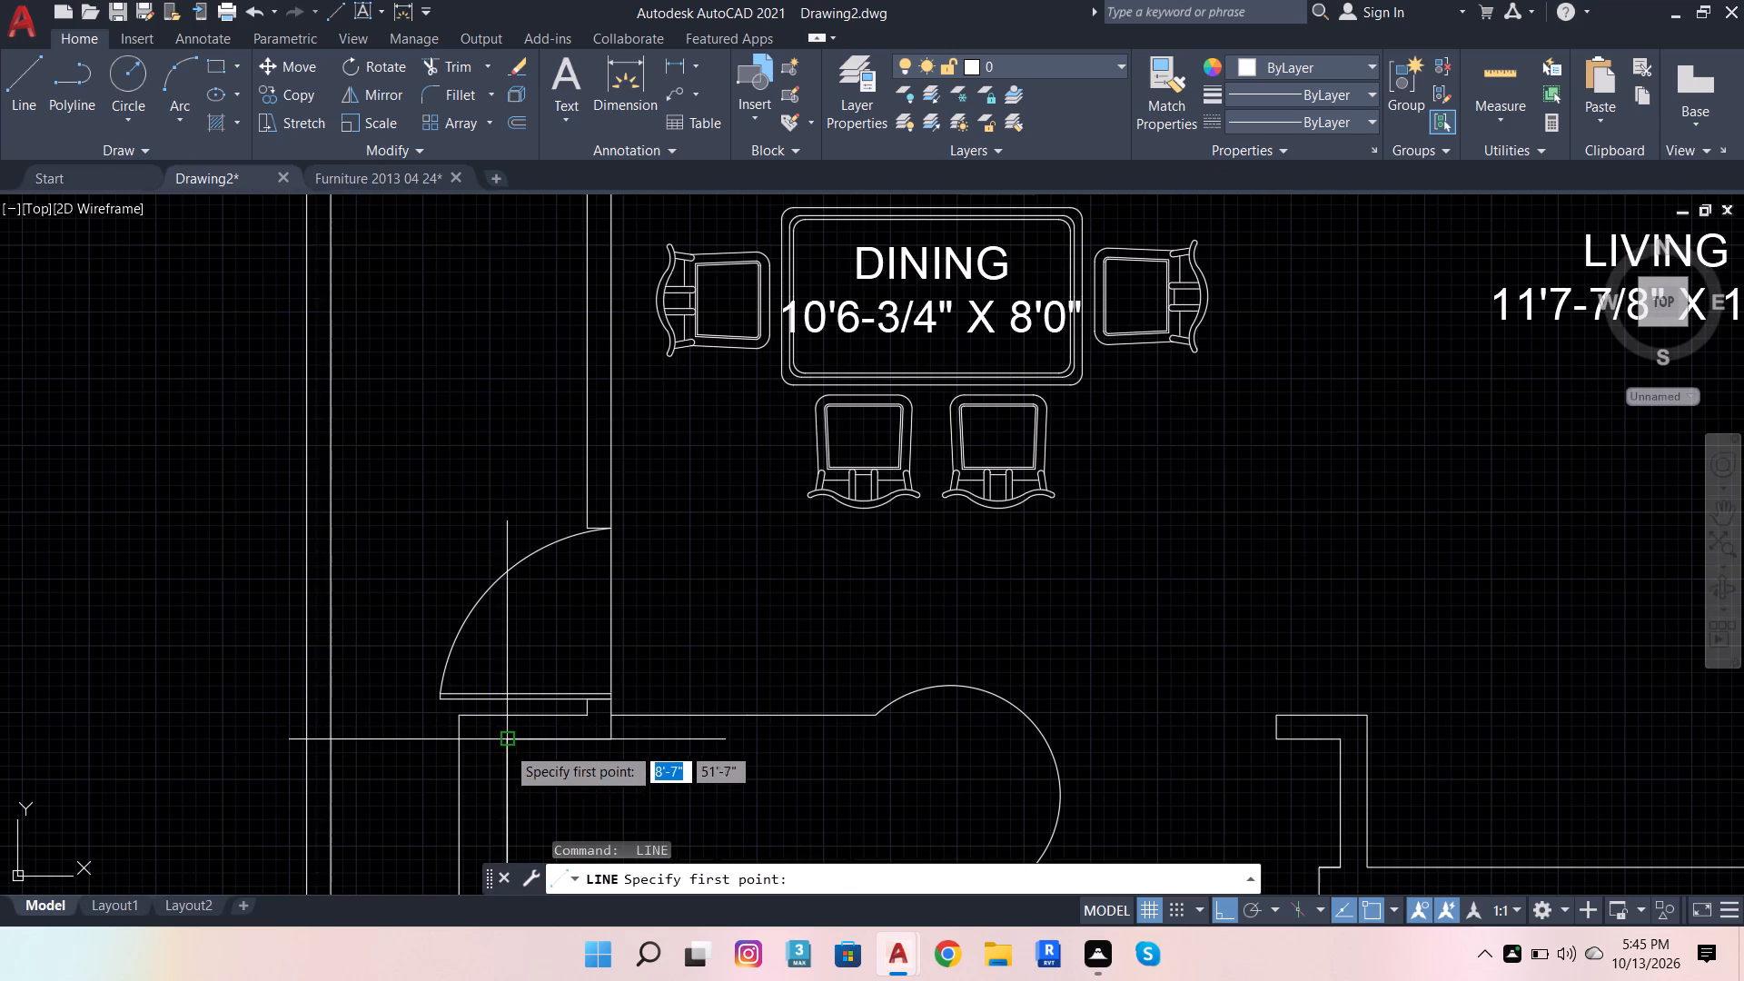
click(508, 746)
click(192, 749)
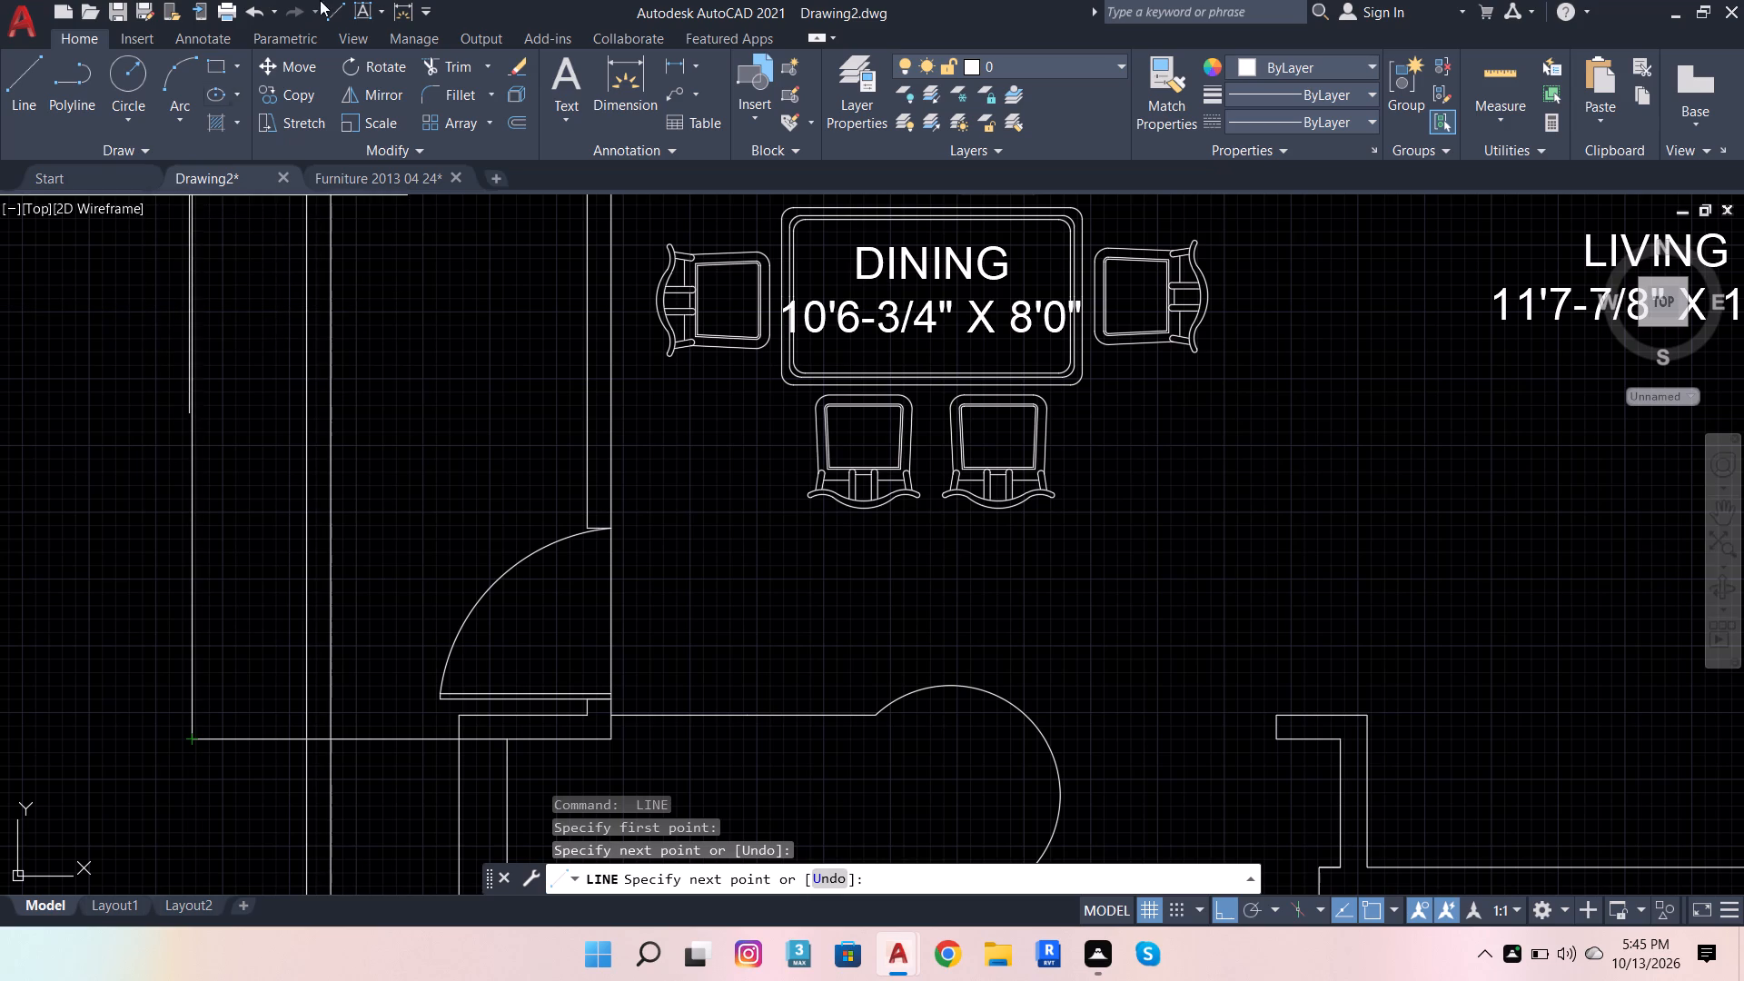
scroll(371, 671, down, 2)
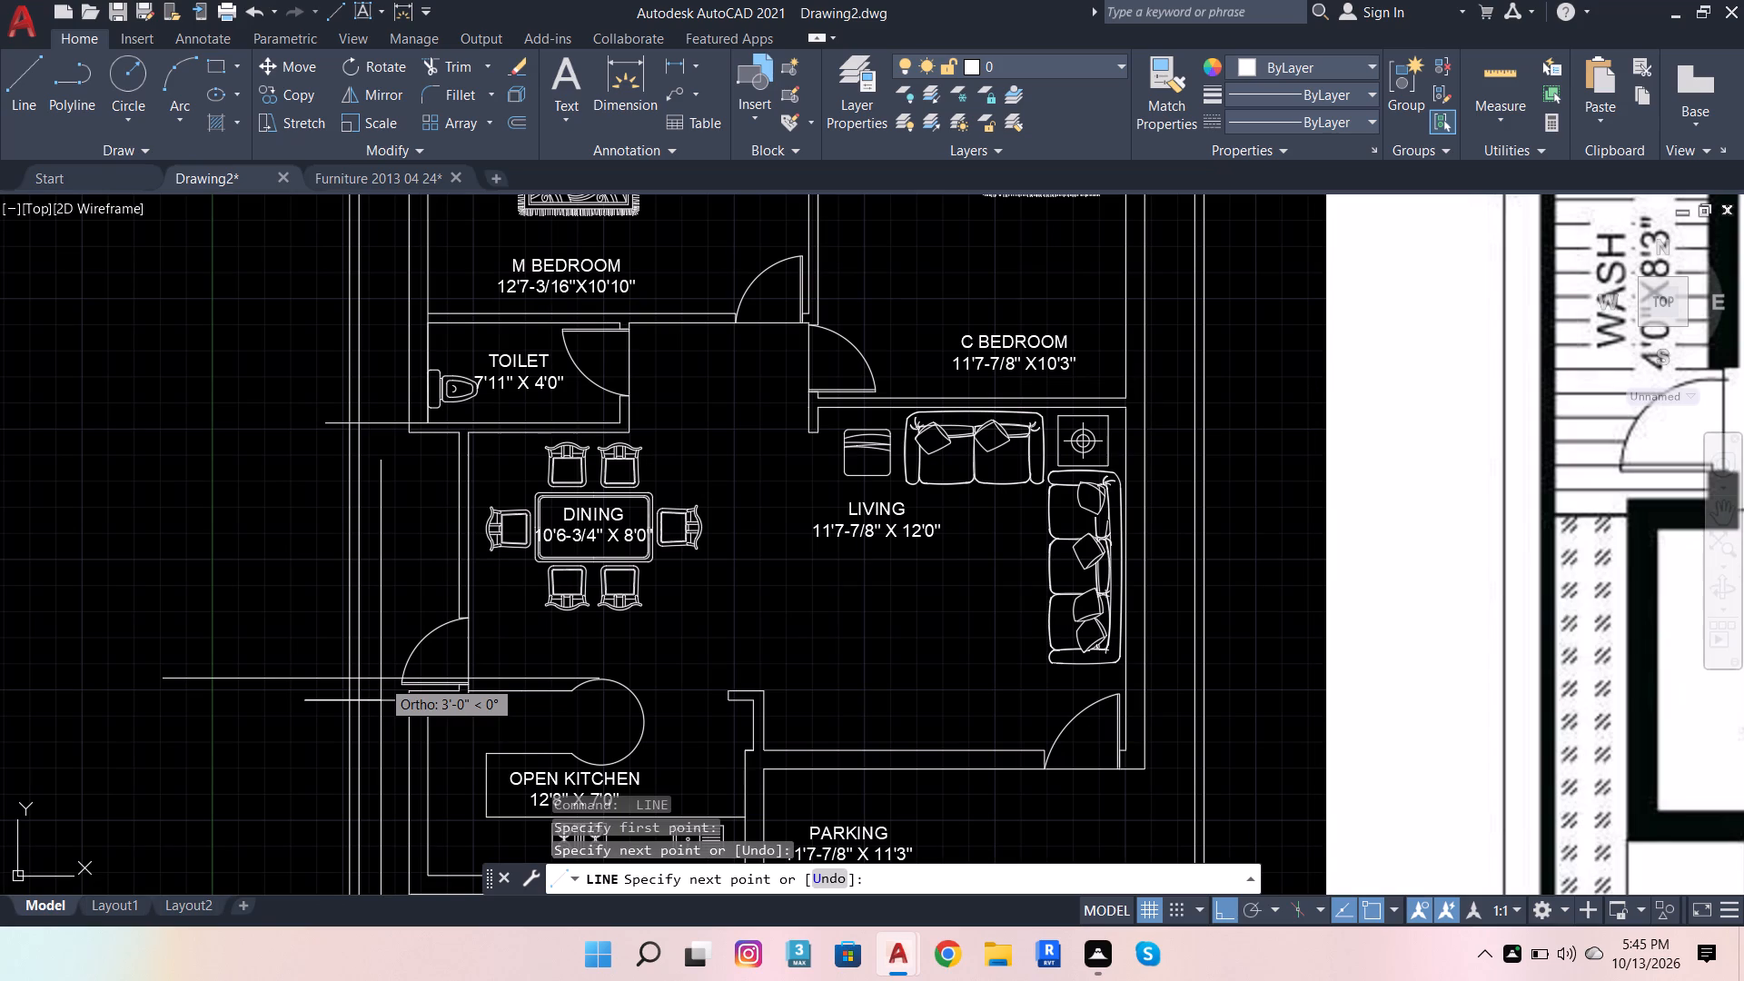
drag(505, 0, 482, 41)
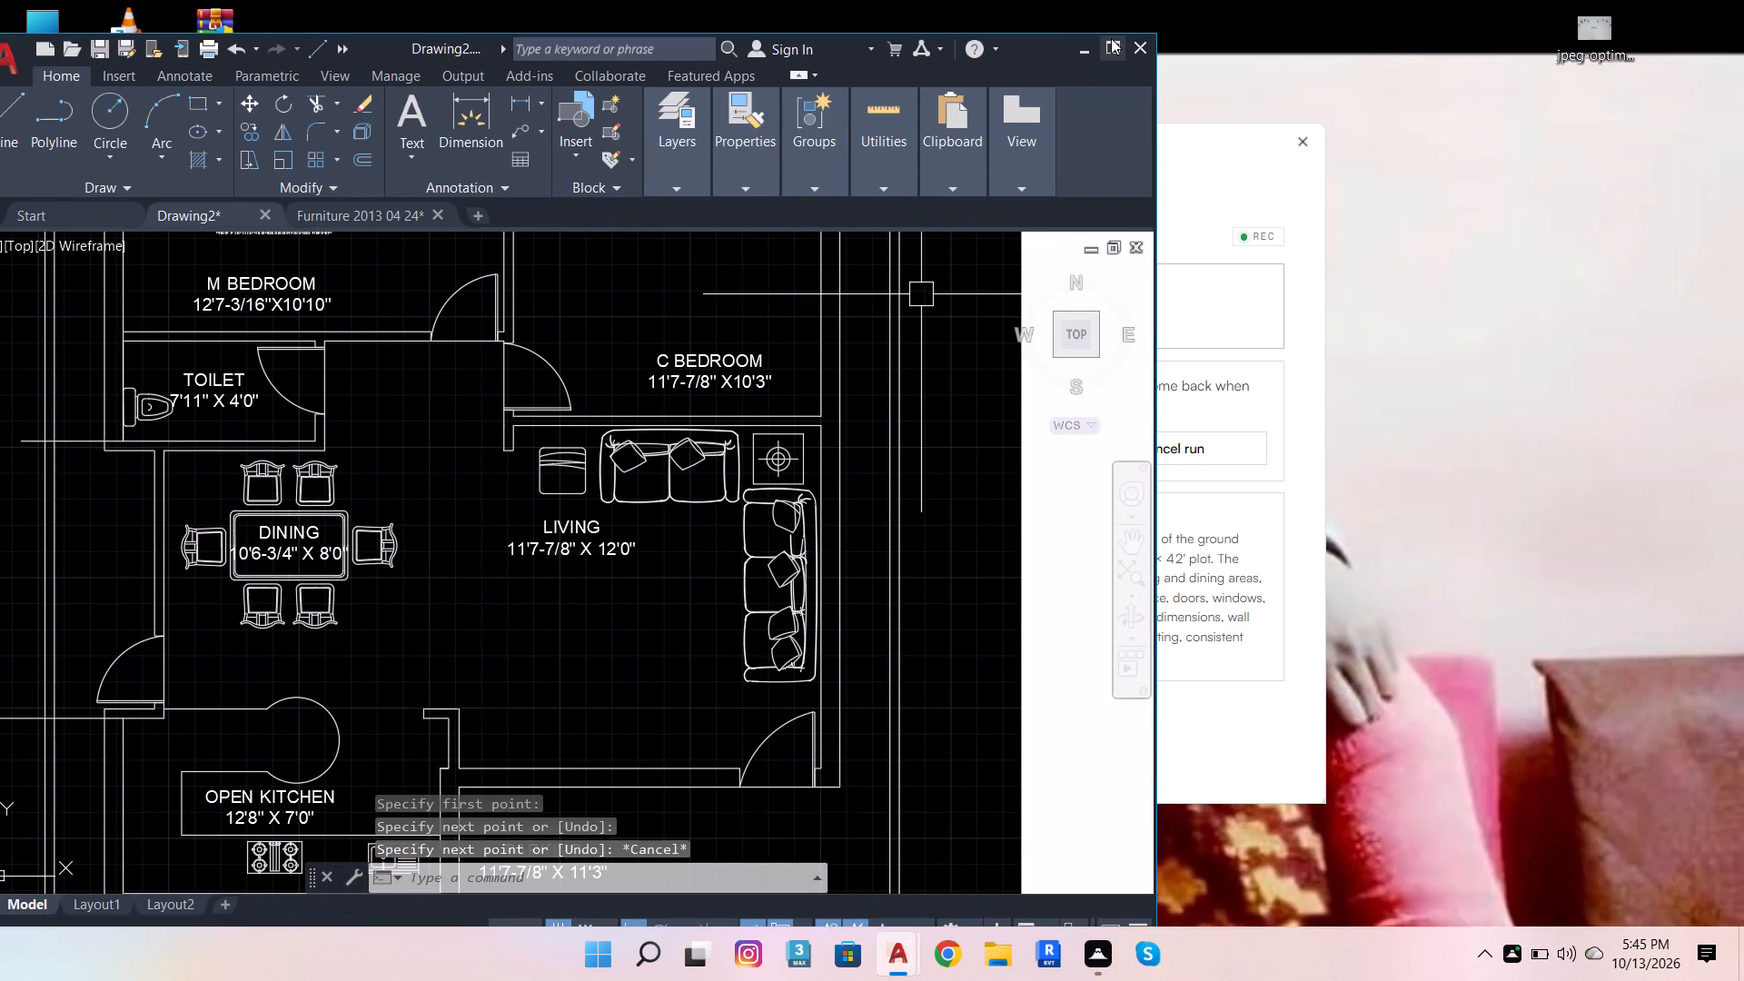
click(1112, 39)
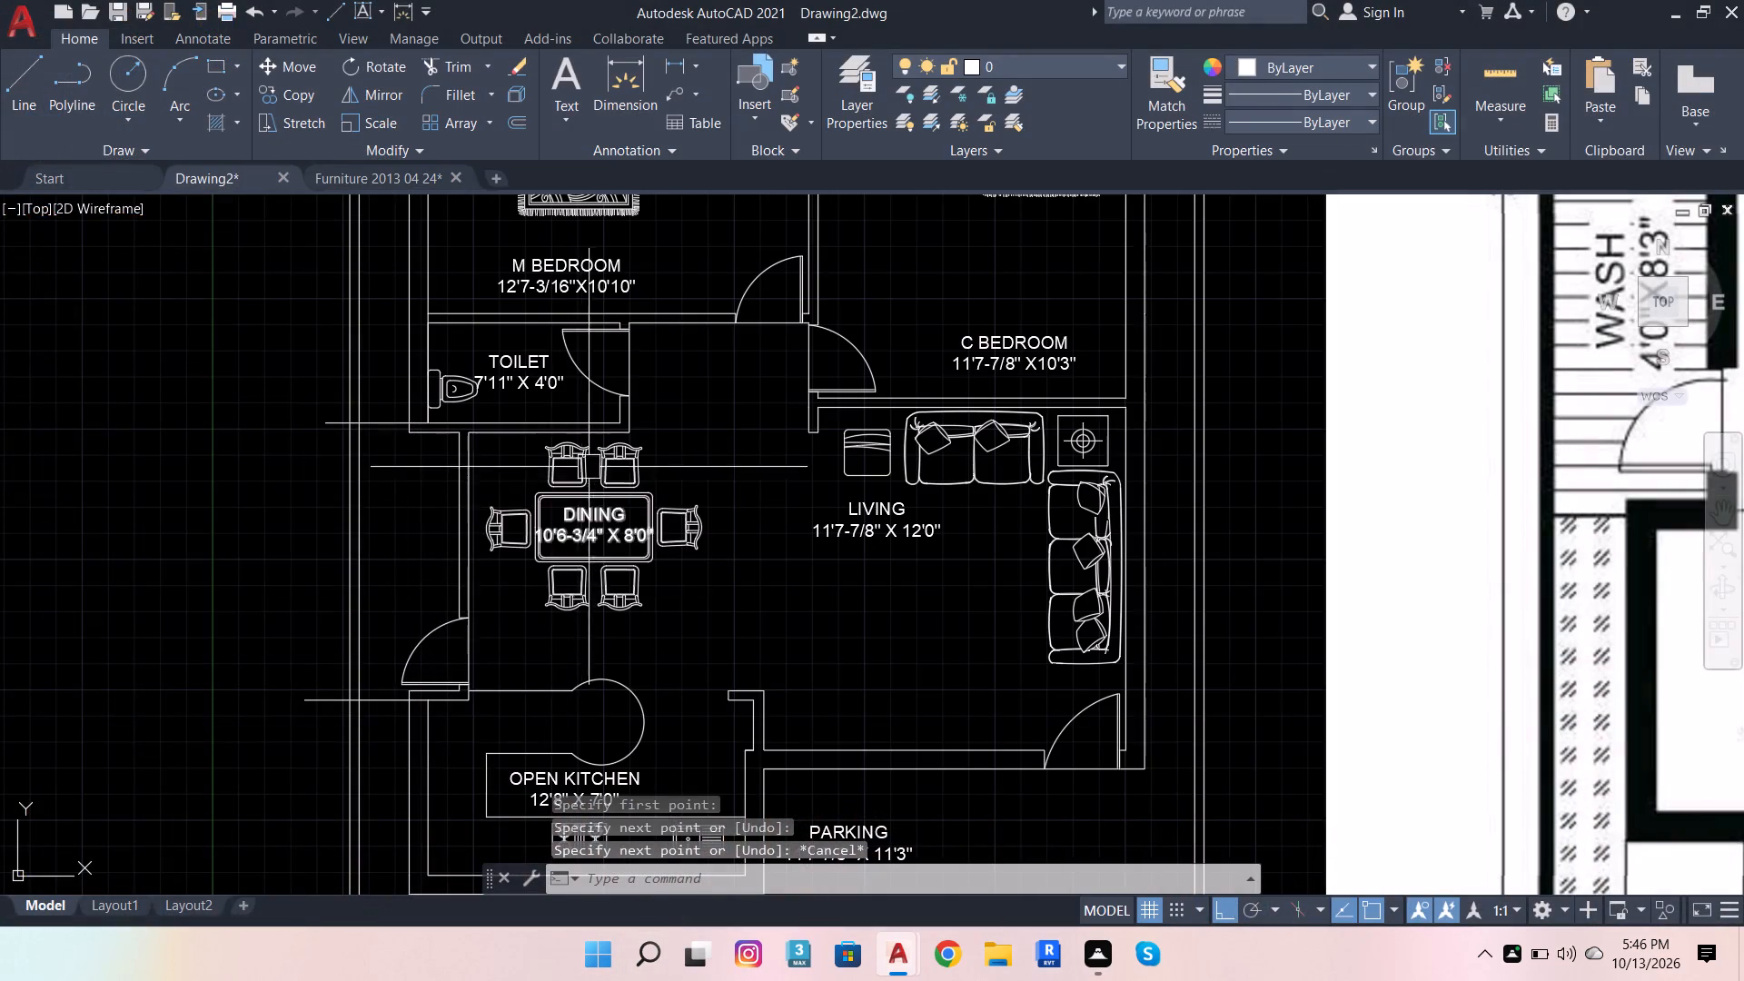
Trim both horizontal wash-area lines so they end at the inner line of the left boundary wall.
scroll(440, 701, up, 1)
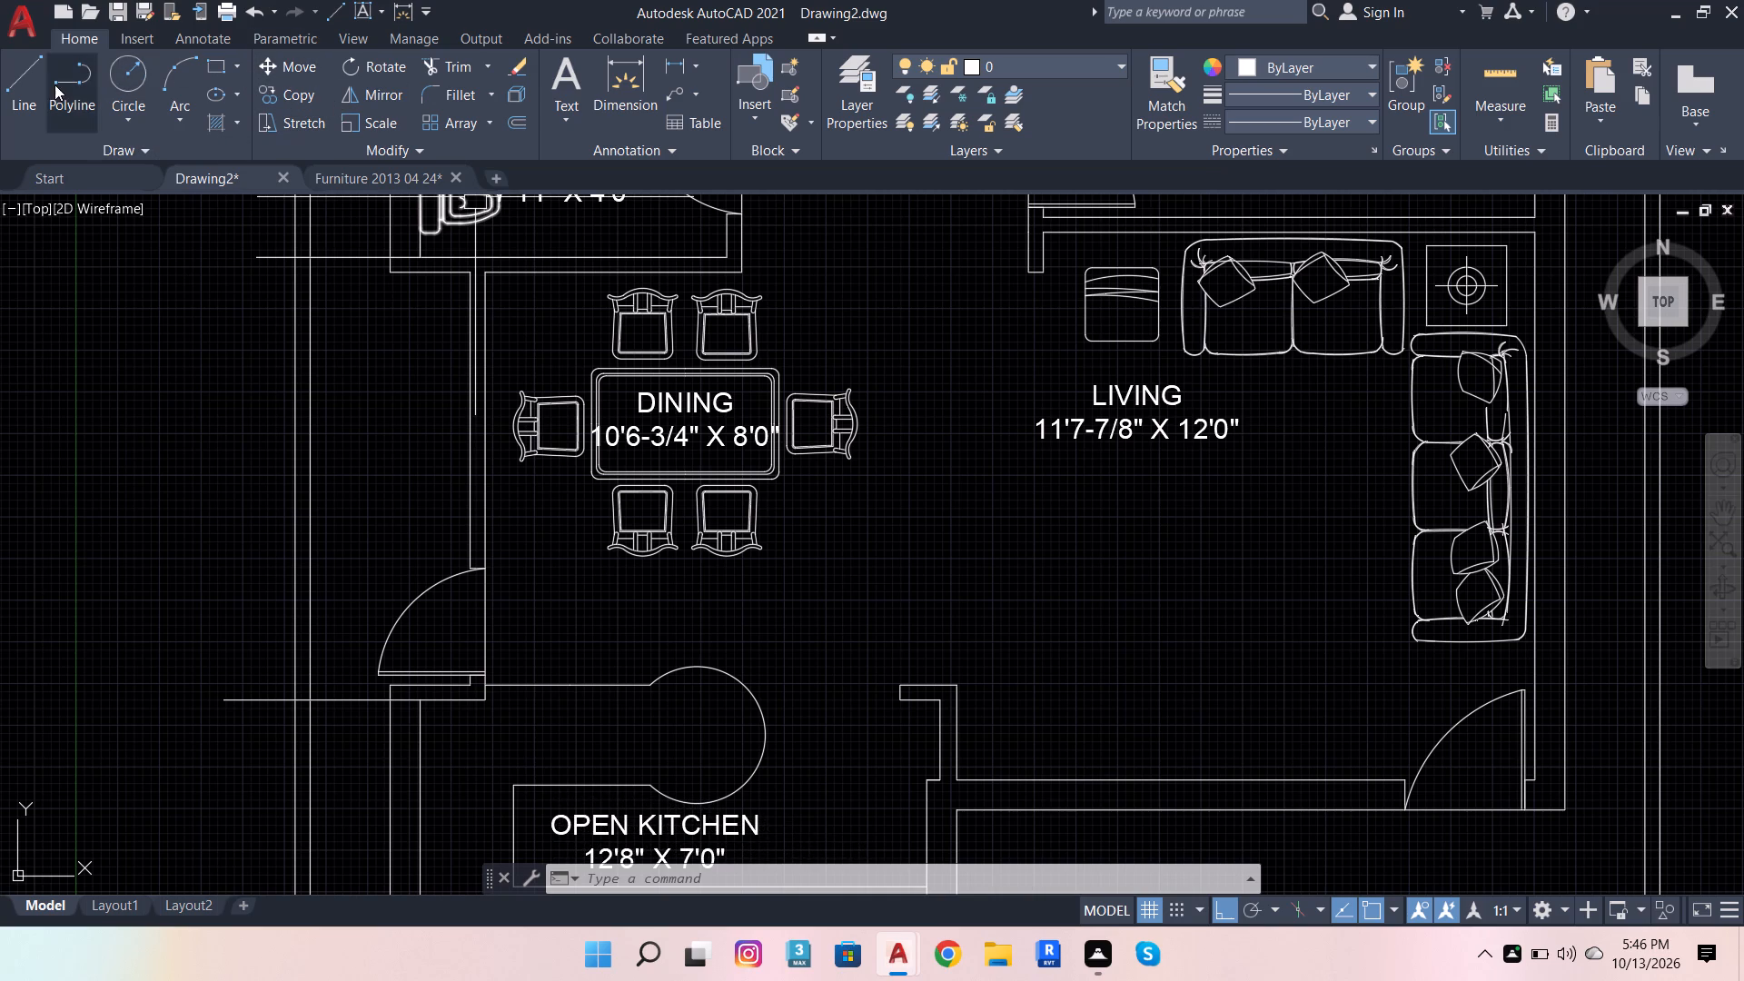
click(415, 61)
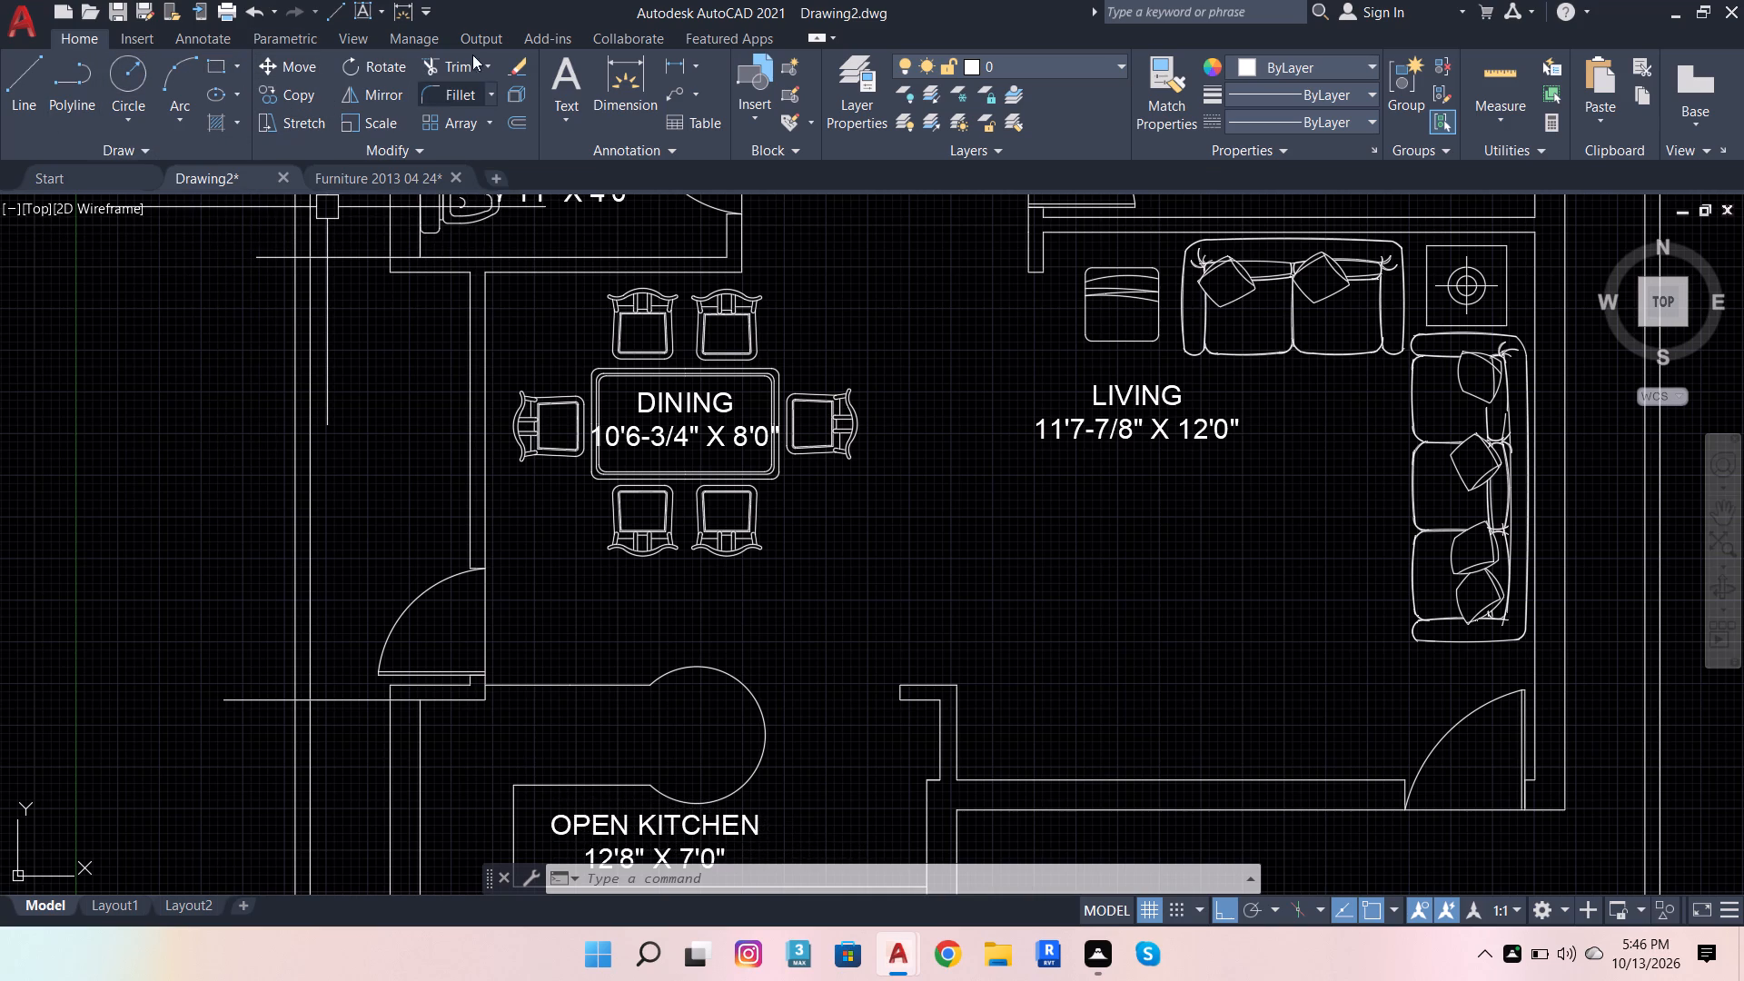
click(455, 58)
click(466, 71)
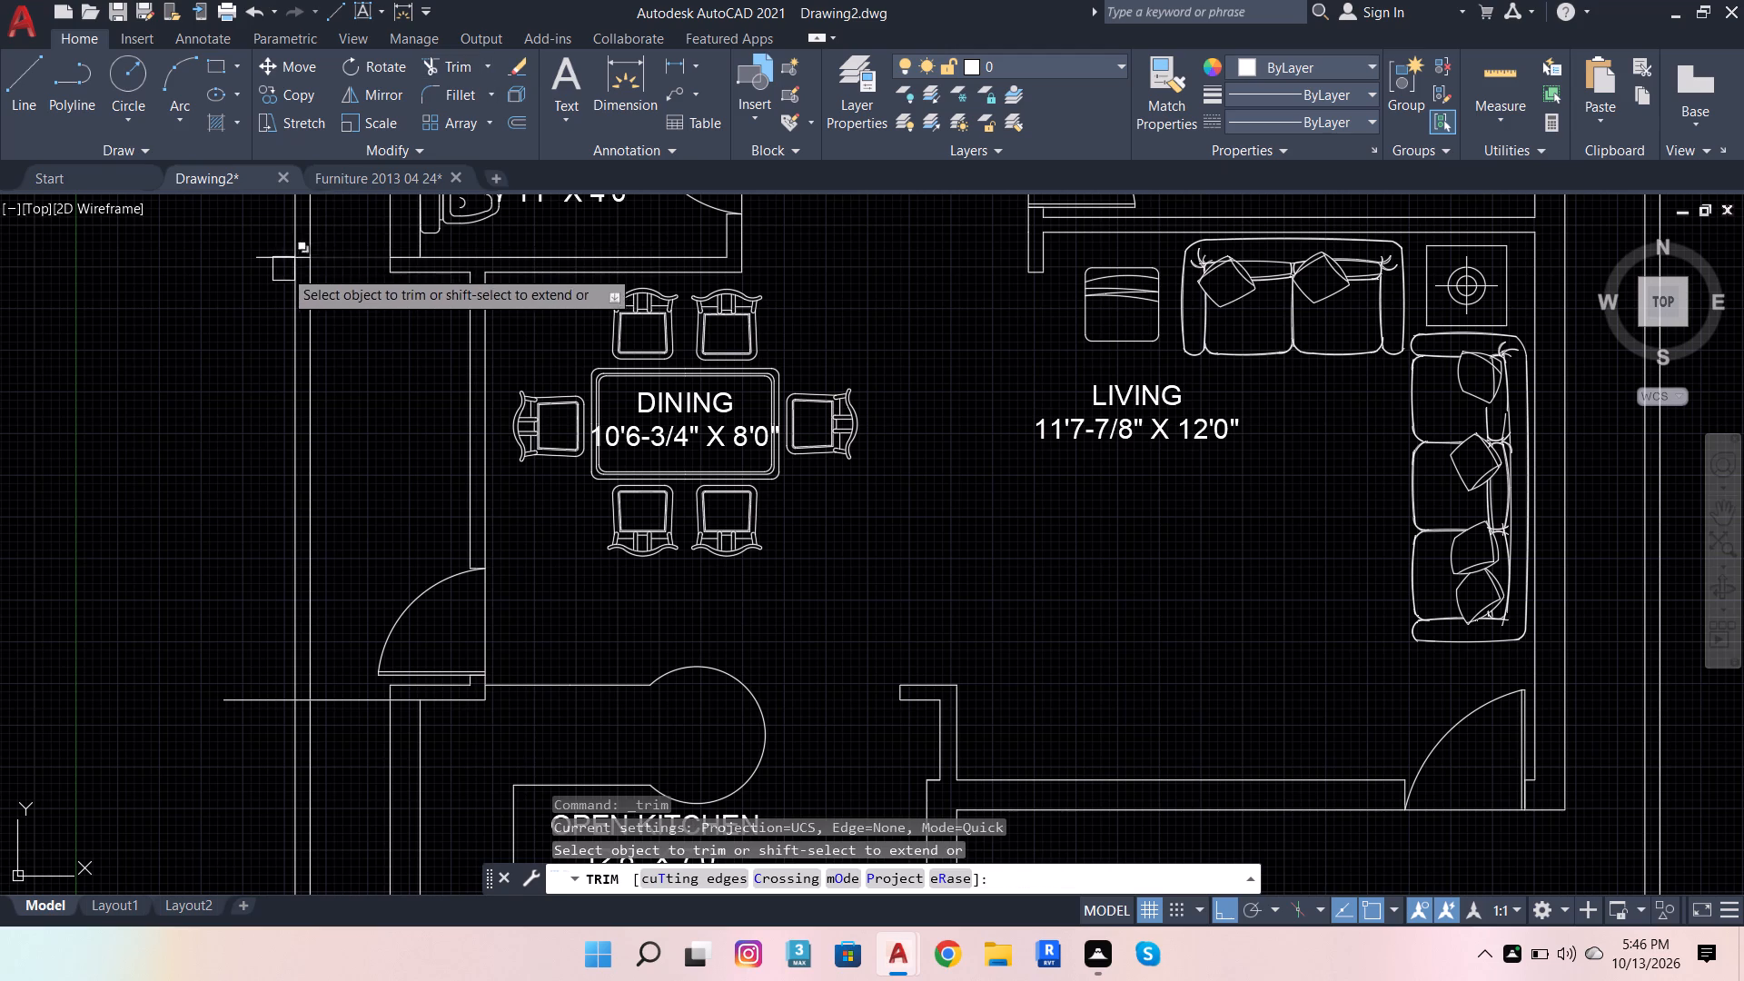
click(270, 265)
click(220, 695)
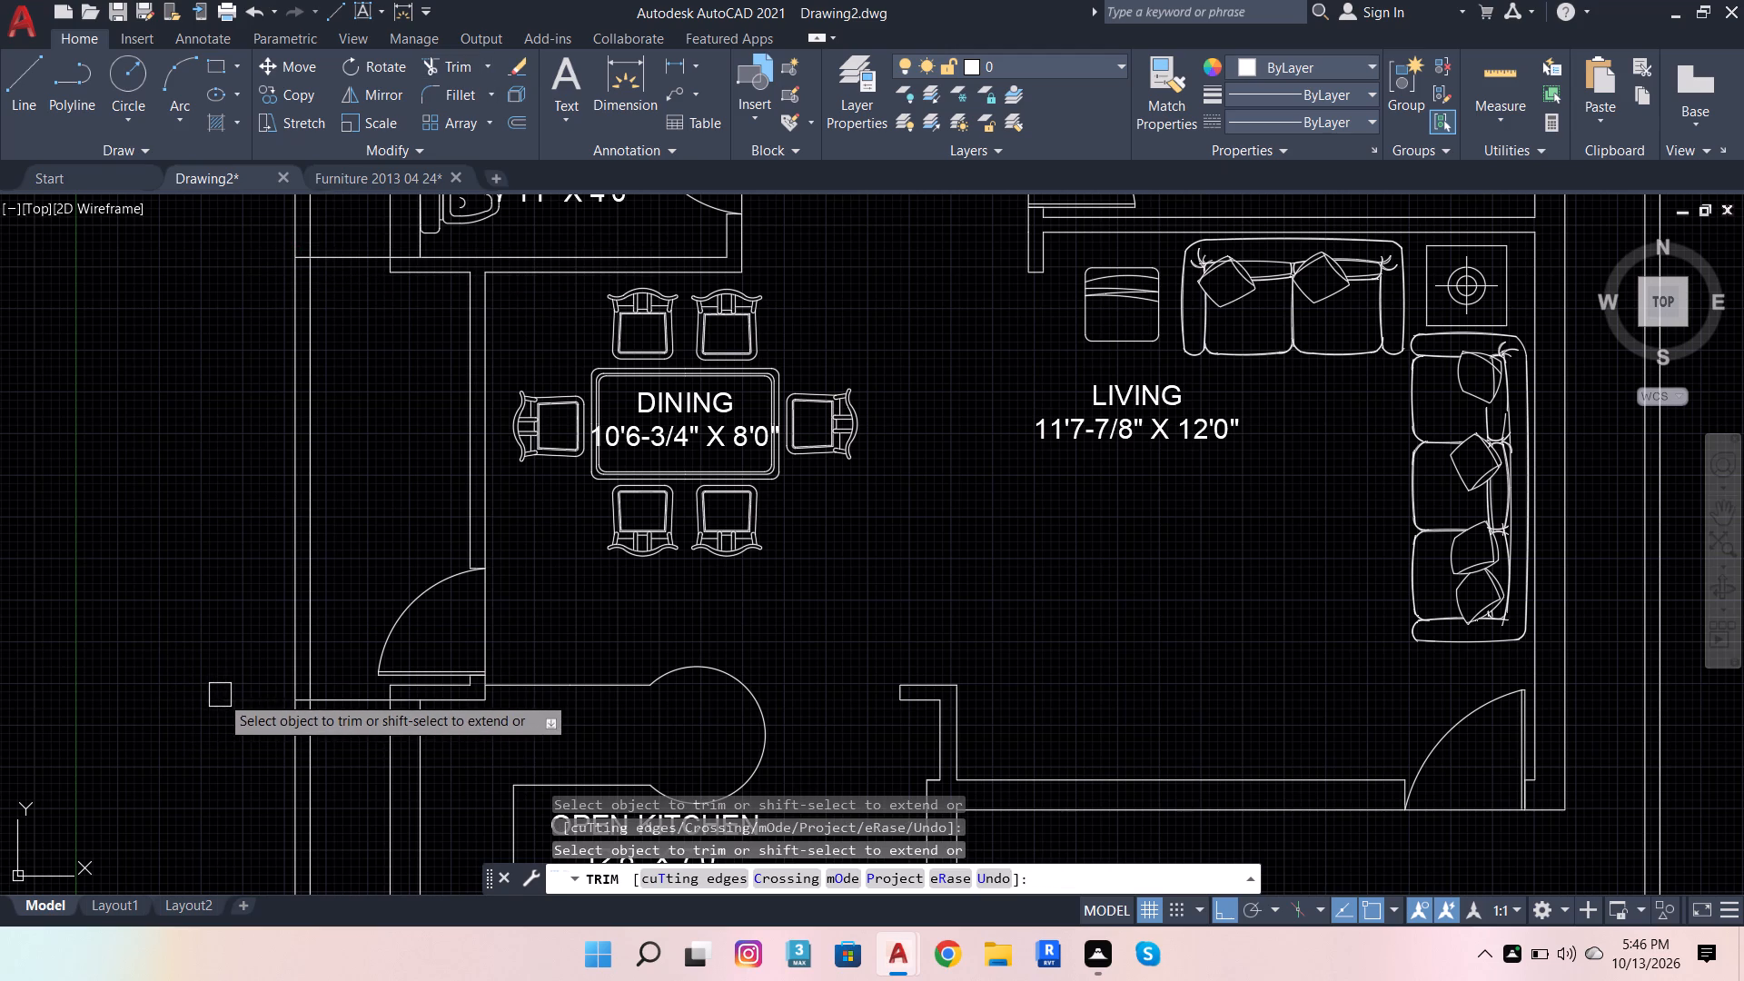
scroll(324, 731, up, 4)
click(184, 540)
scroll(319, 785, down, 4)
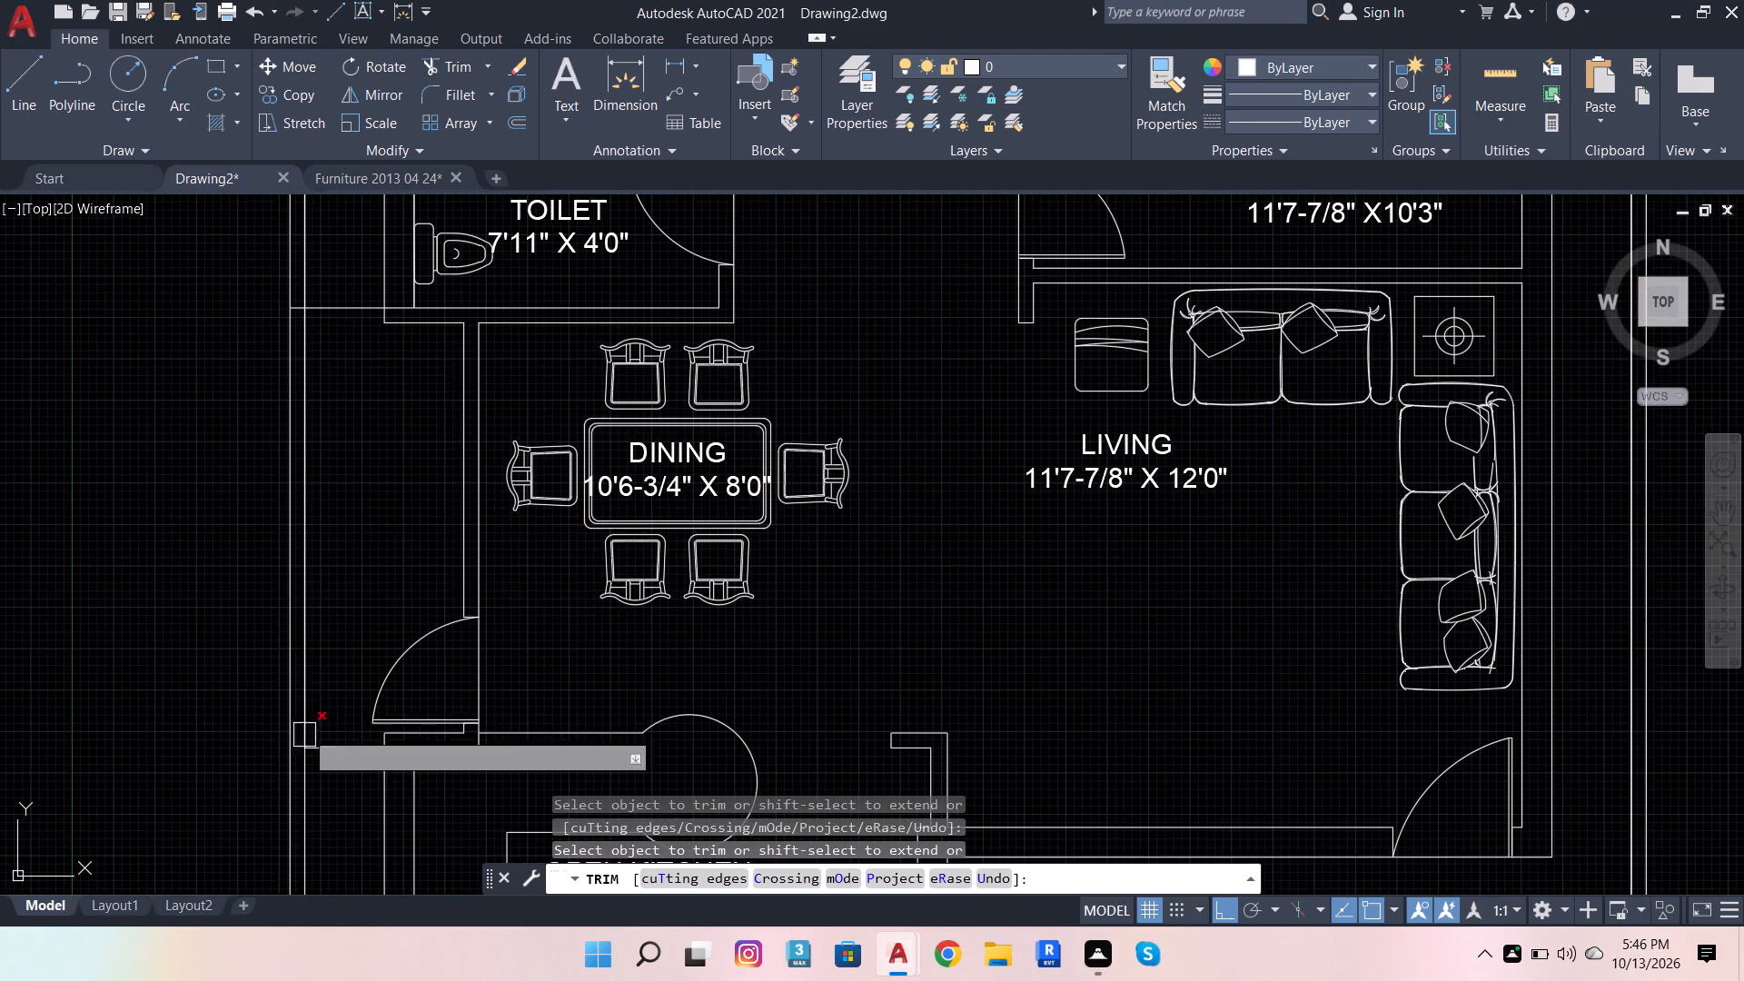
scroll(307, 313, up, 4)
click(245, 270)
scroll(571, 462, down, 4)
scroll(951, 602, down, 4)
scroll(837, 680, up, 3)
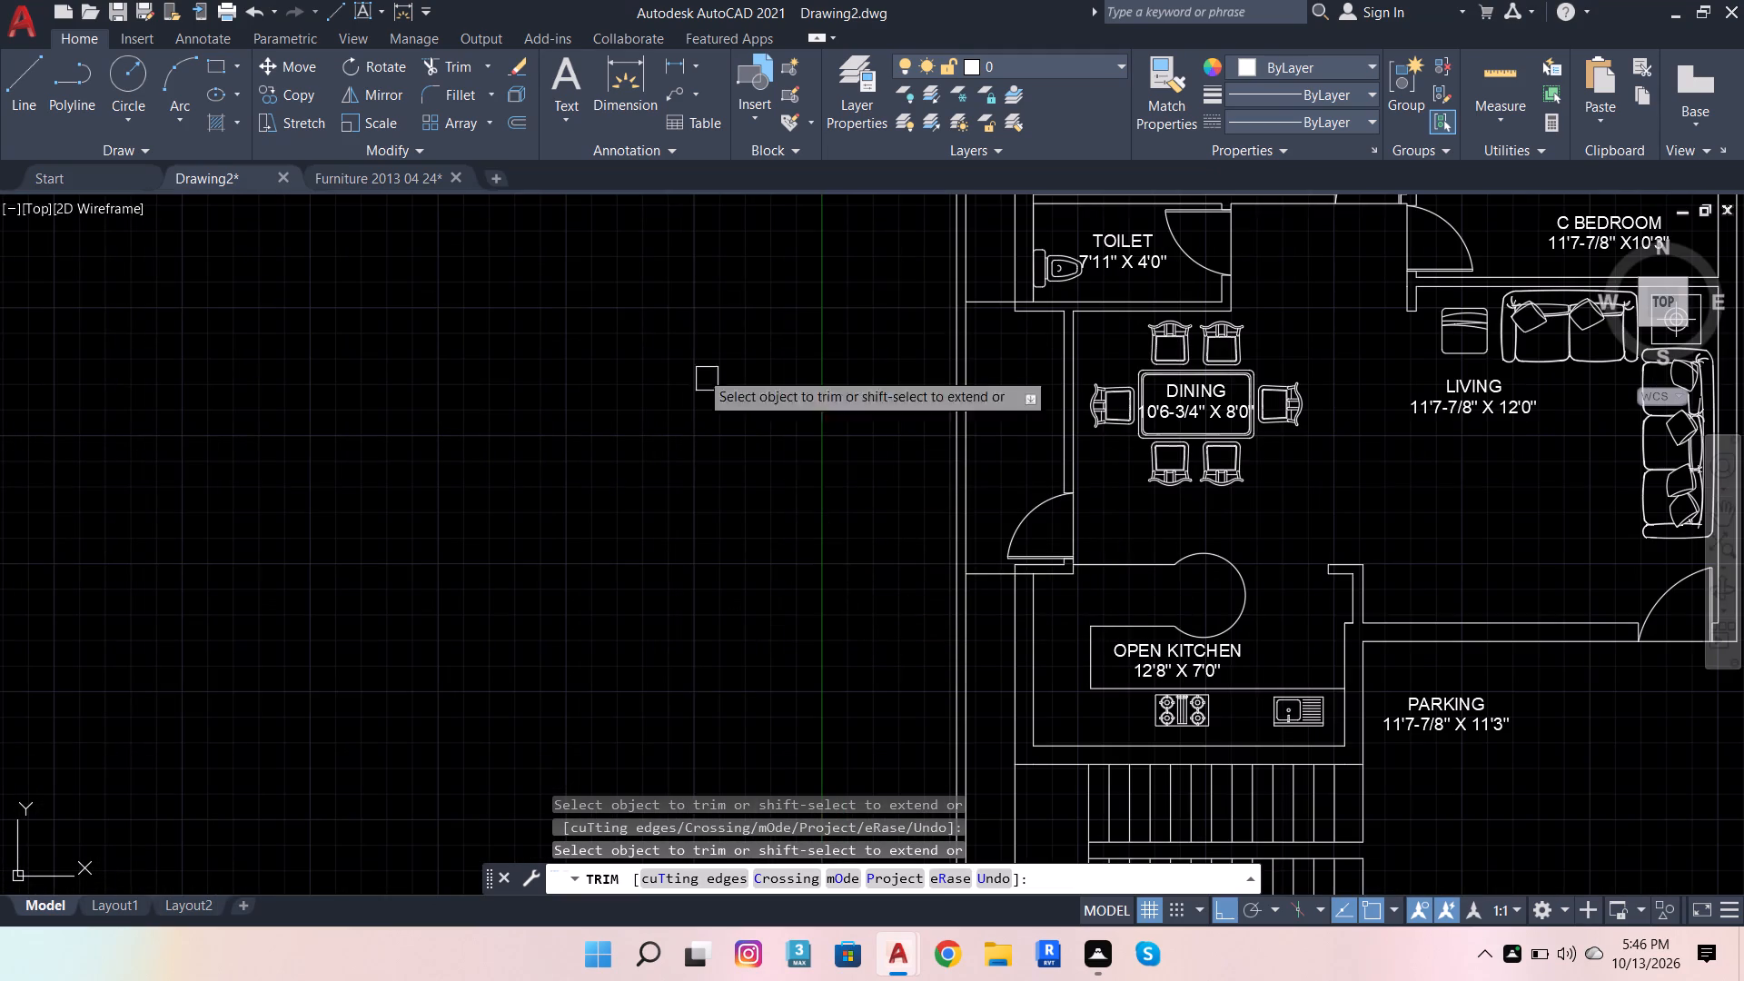
key(Escape)
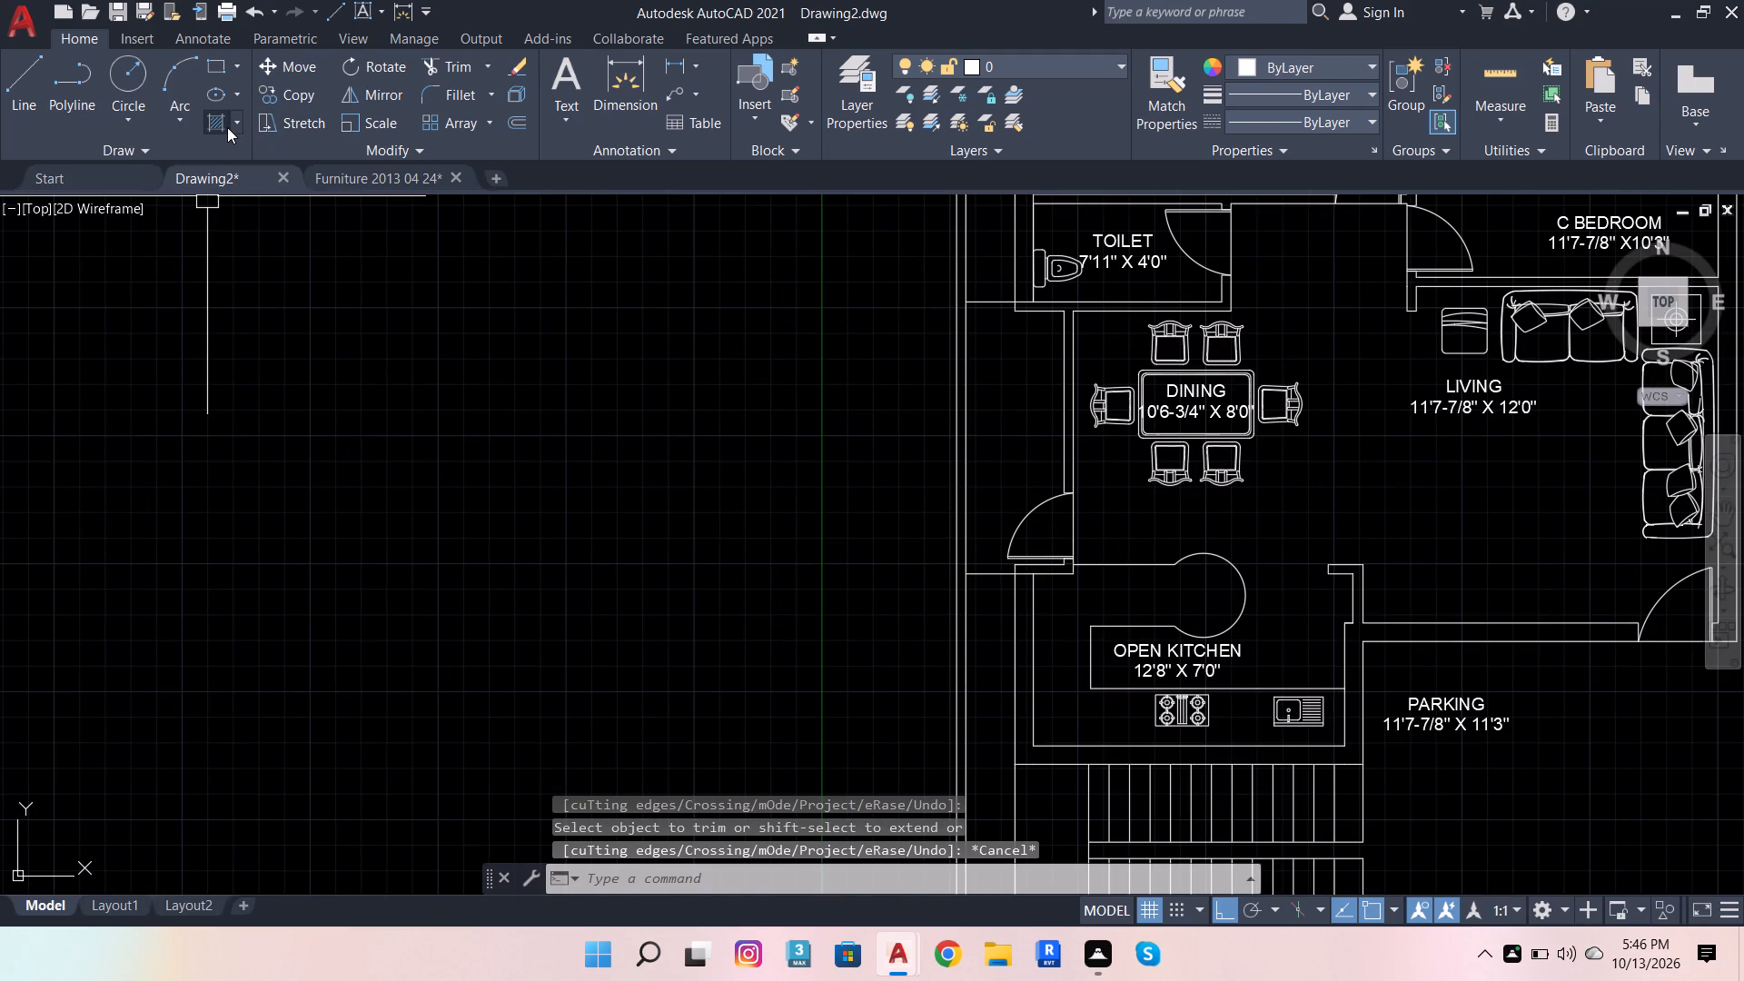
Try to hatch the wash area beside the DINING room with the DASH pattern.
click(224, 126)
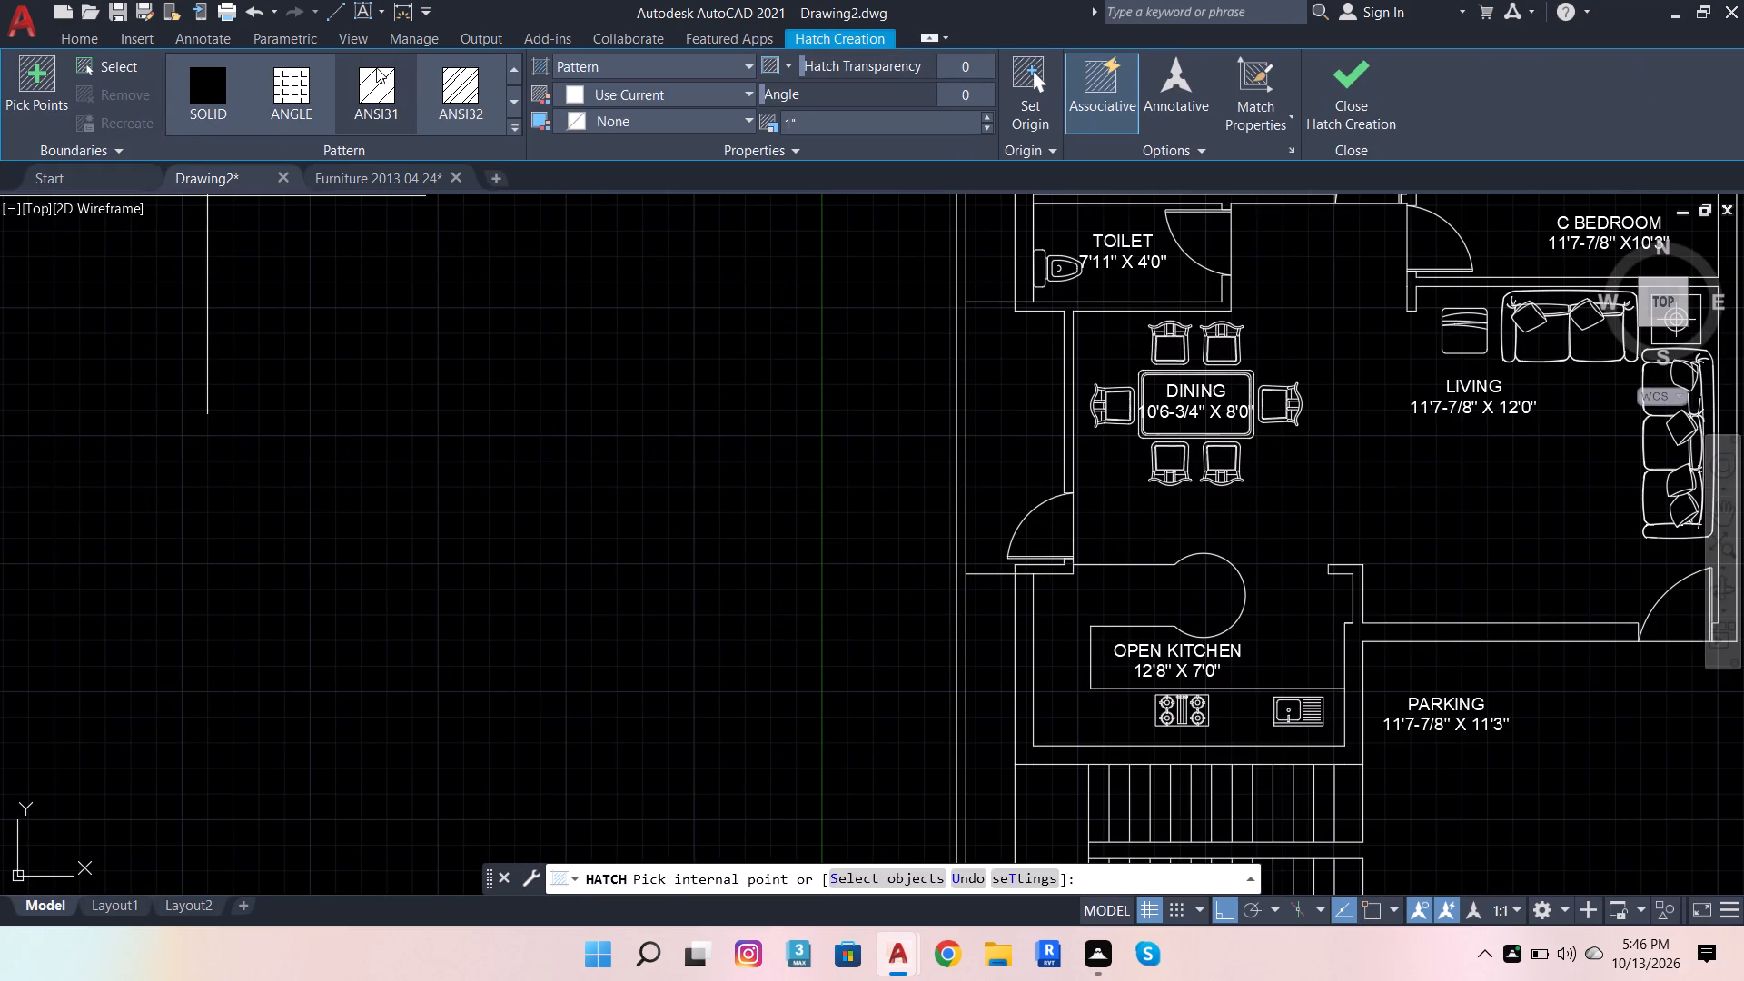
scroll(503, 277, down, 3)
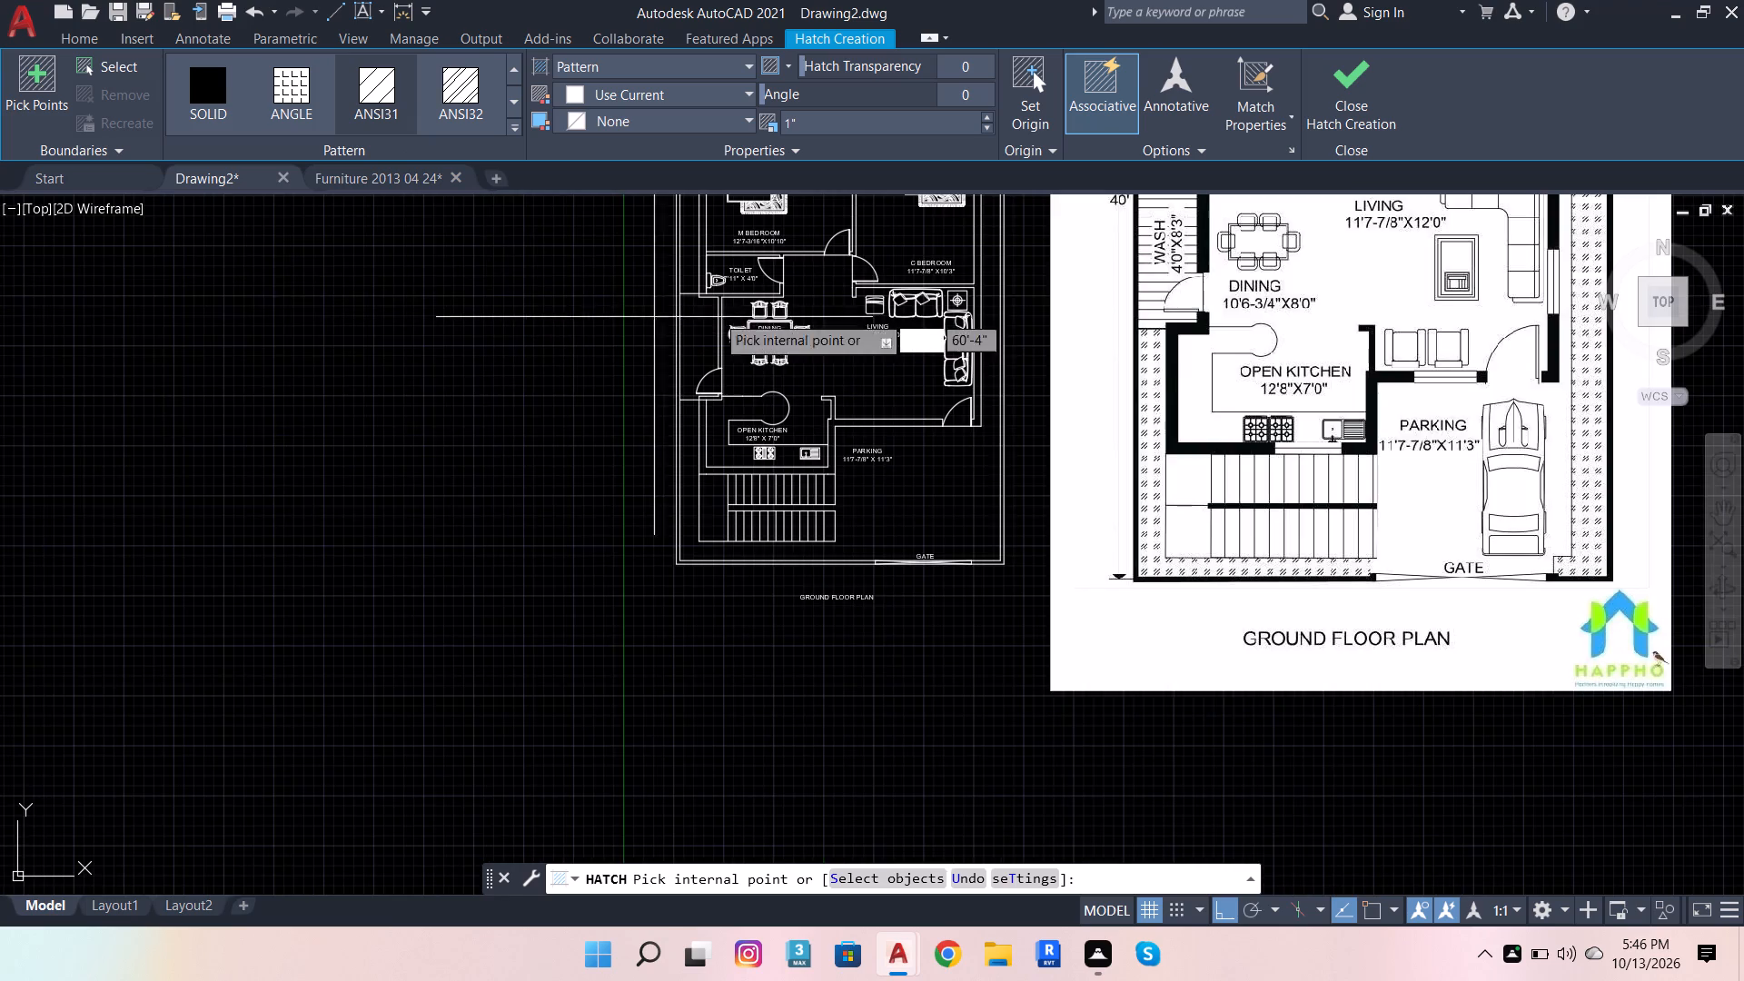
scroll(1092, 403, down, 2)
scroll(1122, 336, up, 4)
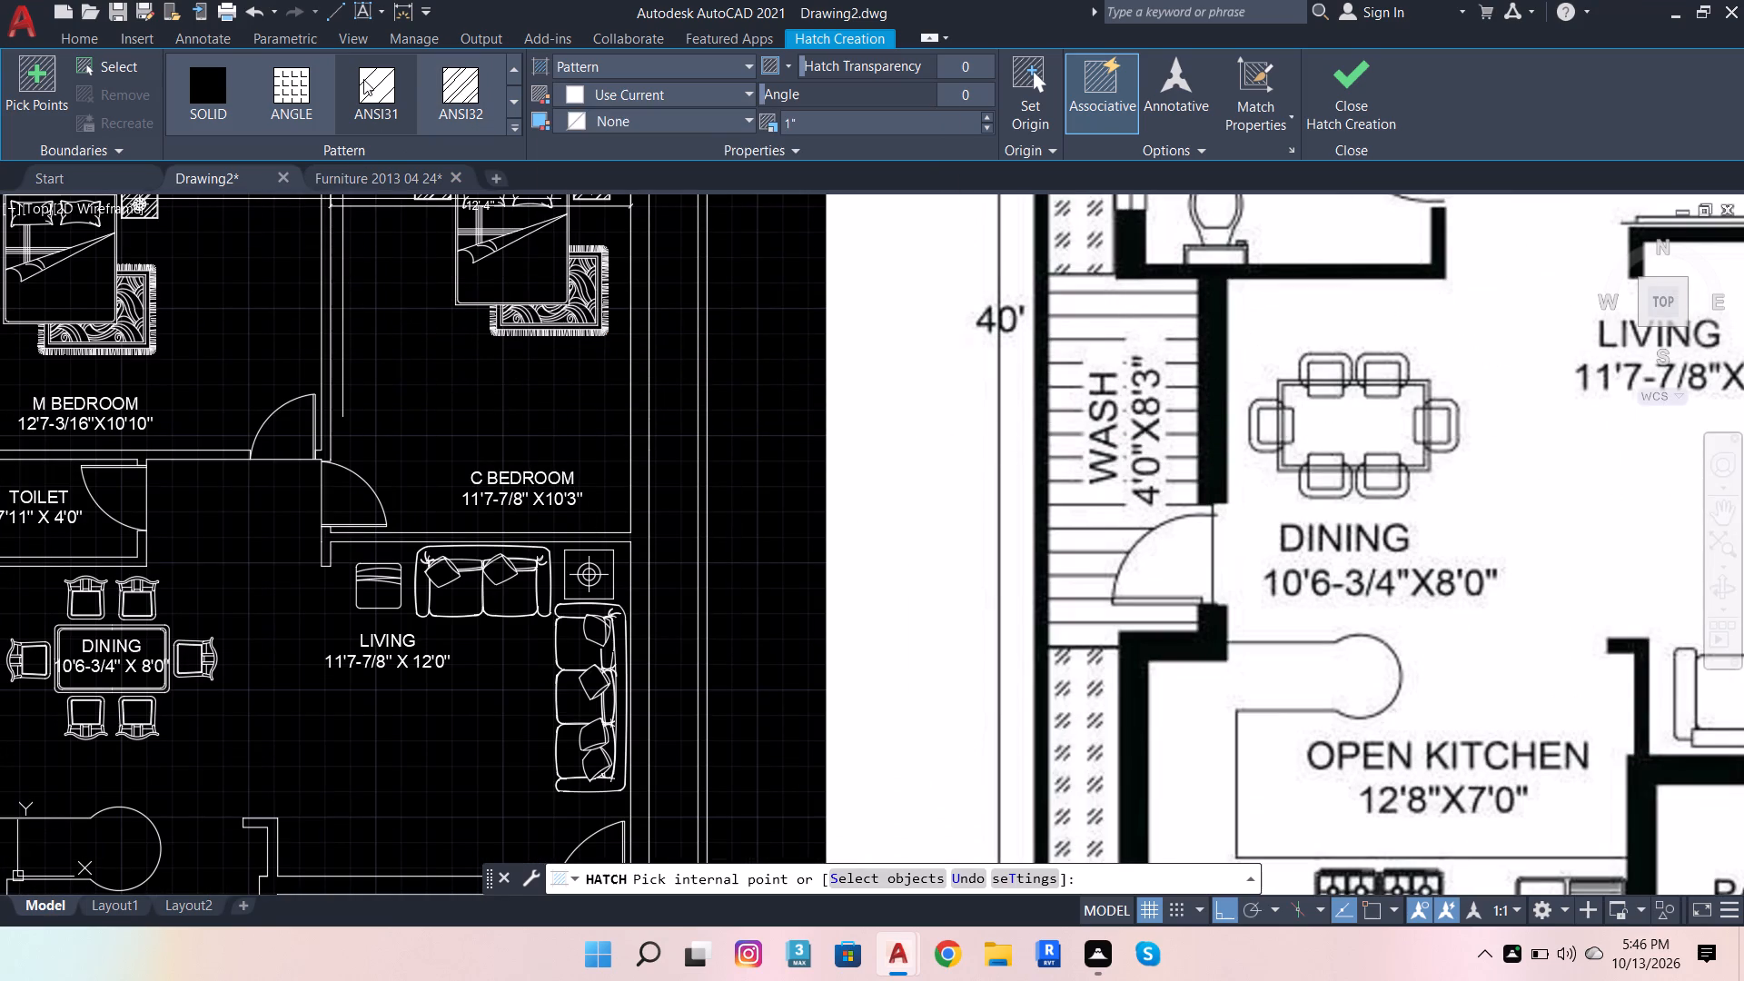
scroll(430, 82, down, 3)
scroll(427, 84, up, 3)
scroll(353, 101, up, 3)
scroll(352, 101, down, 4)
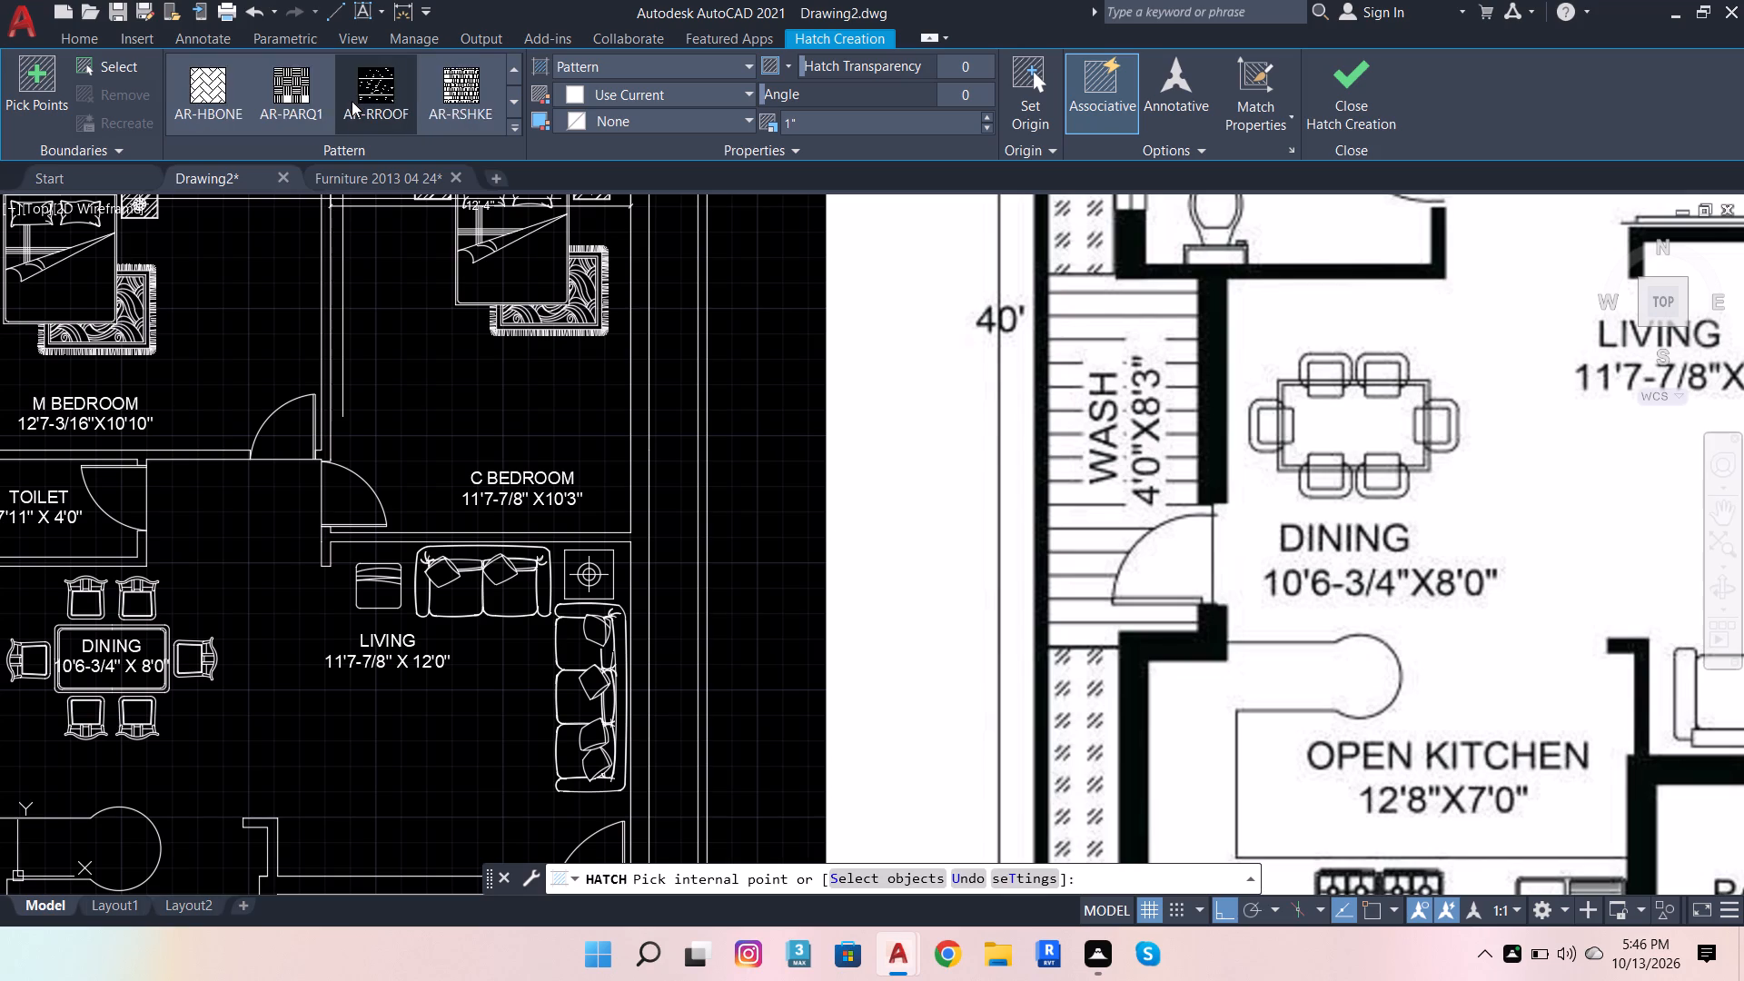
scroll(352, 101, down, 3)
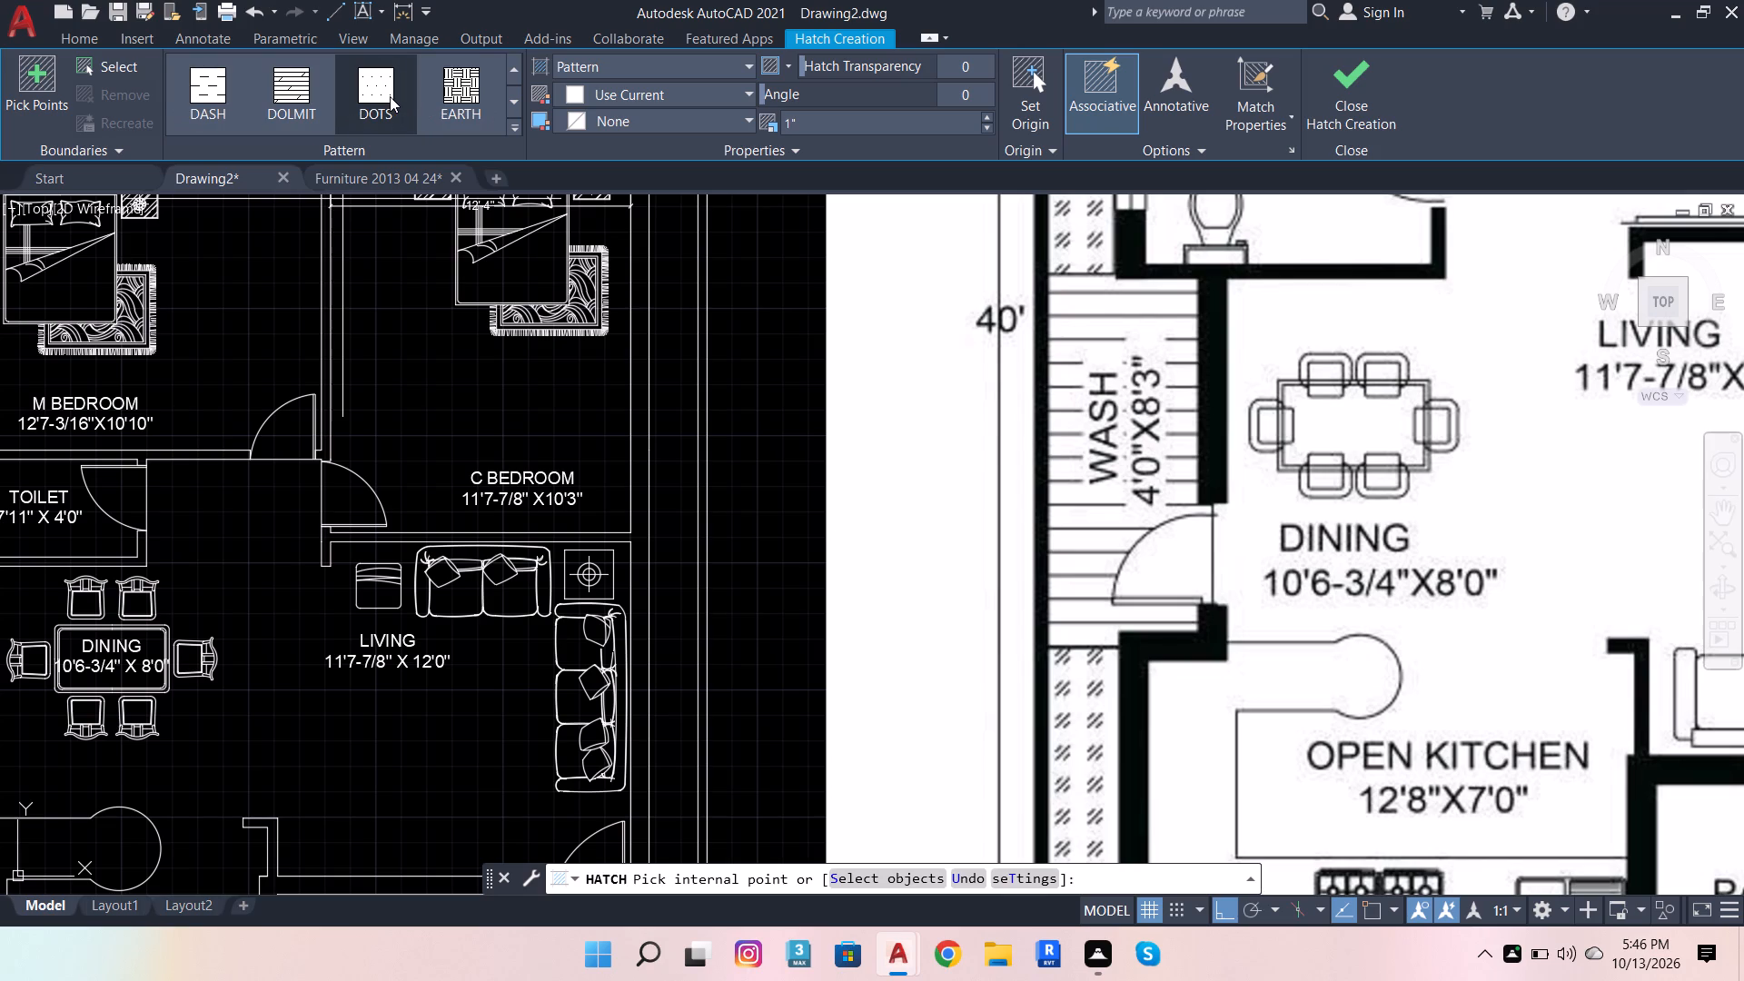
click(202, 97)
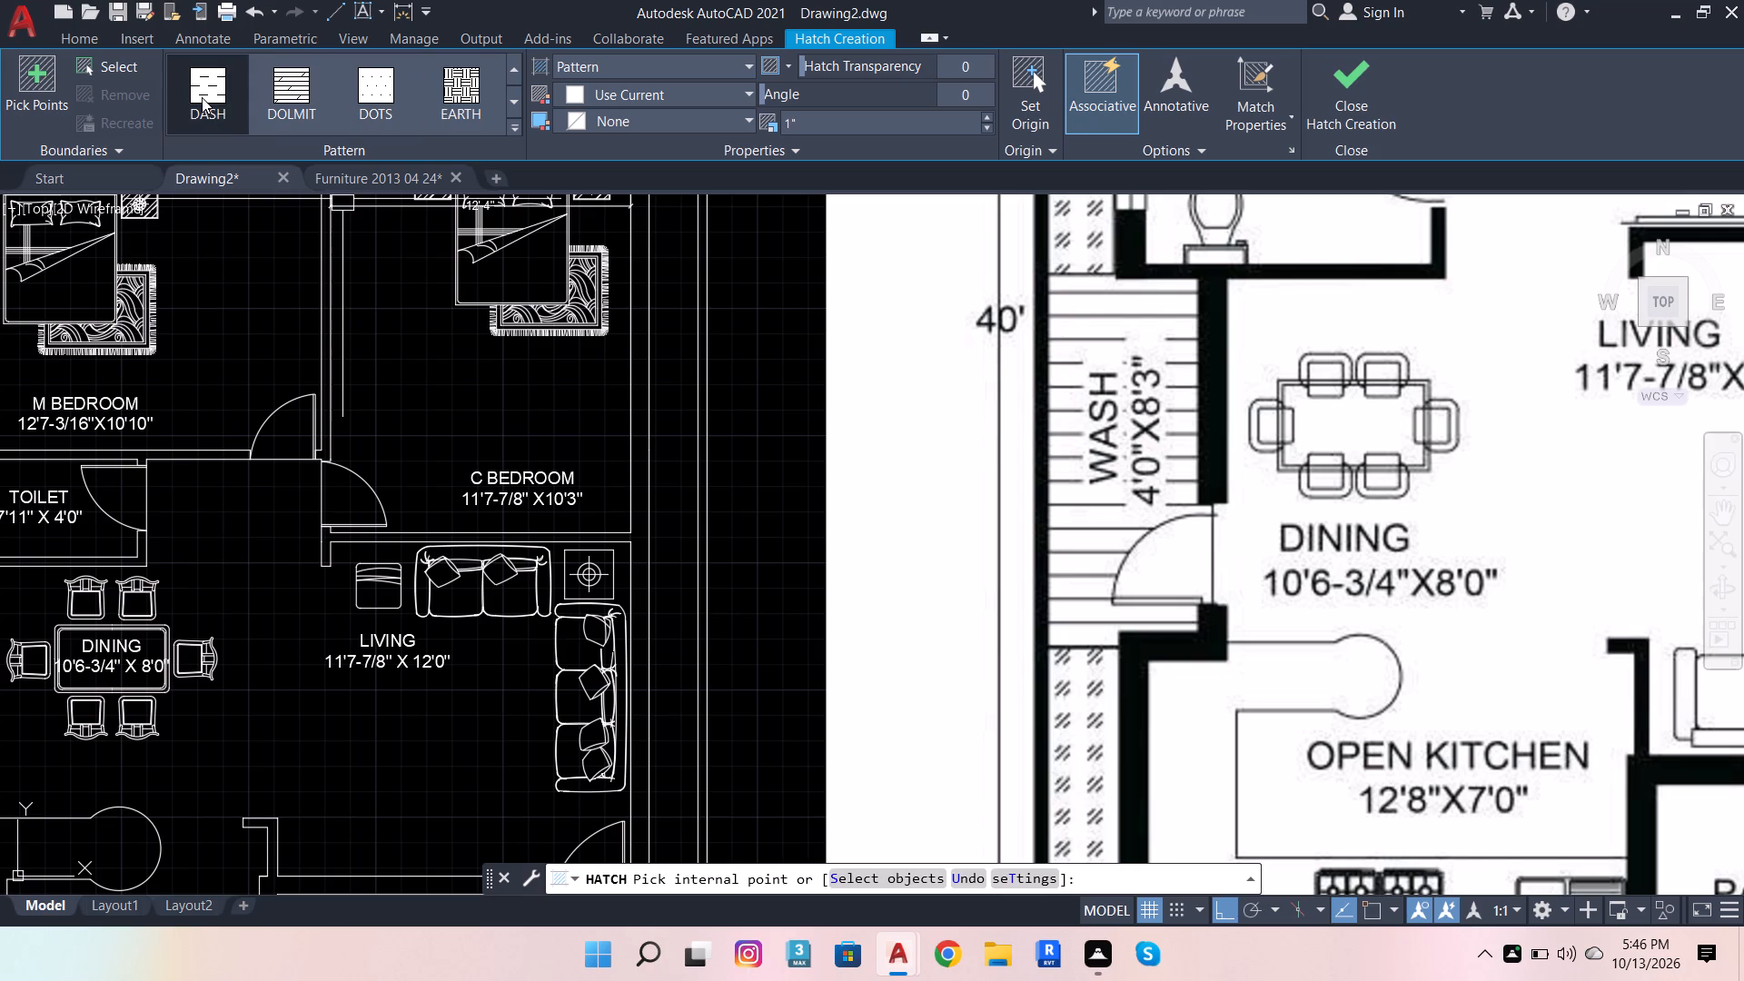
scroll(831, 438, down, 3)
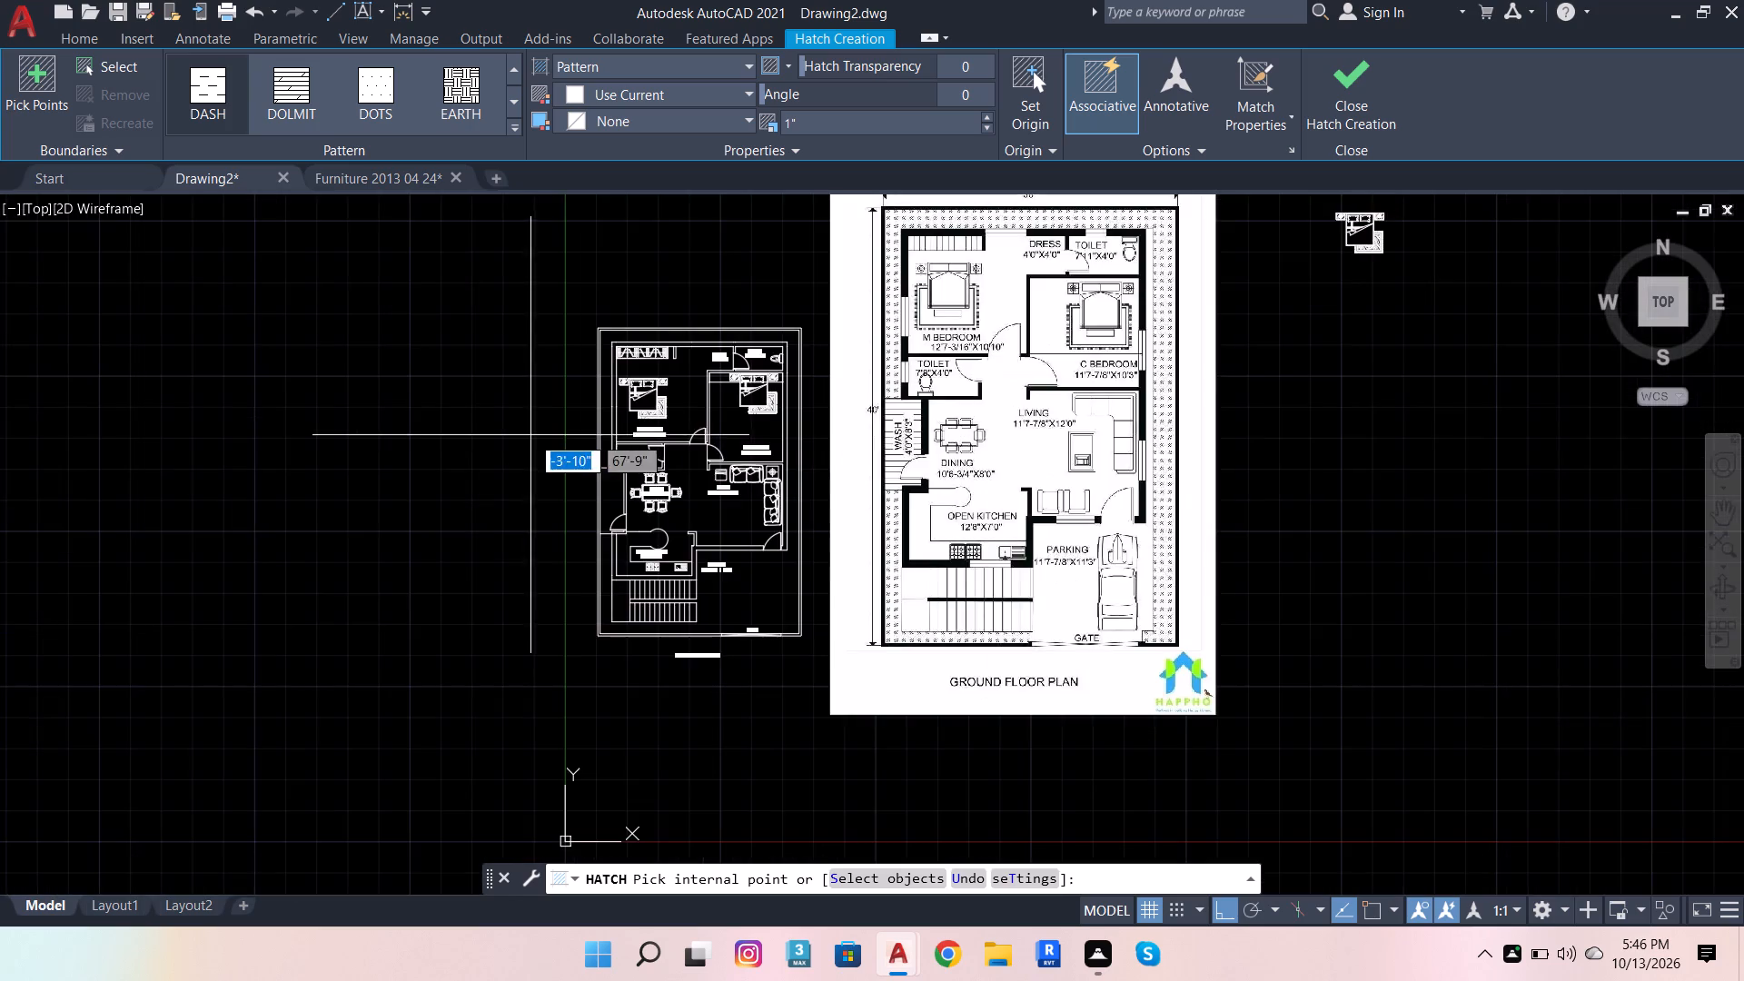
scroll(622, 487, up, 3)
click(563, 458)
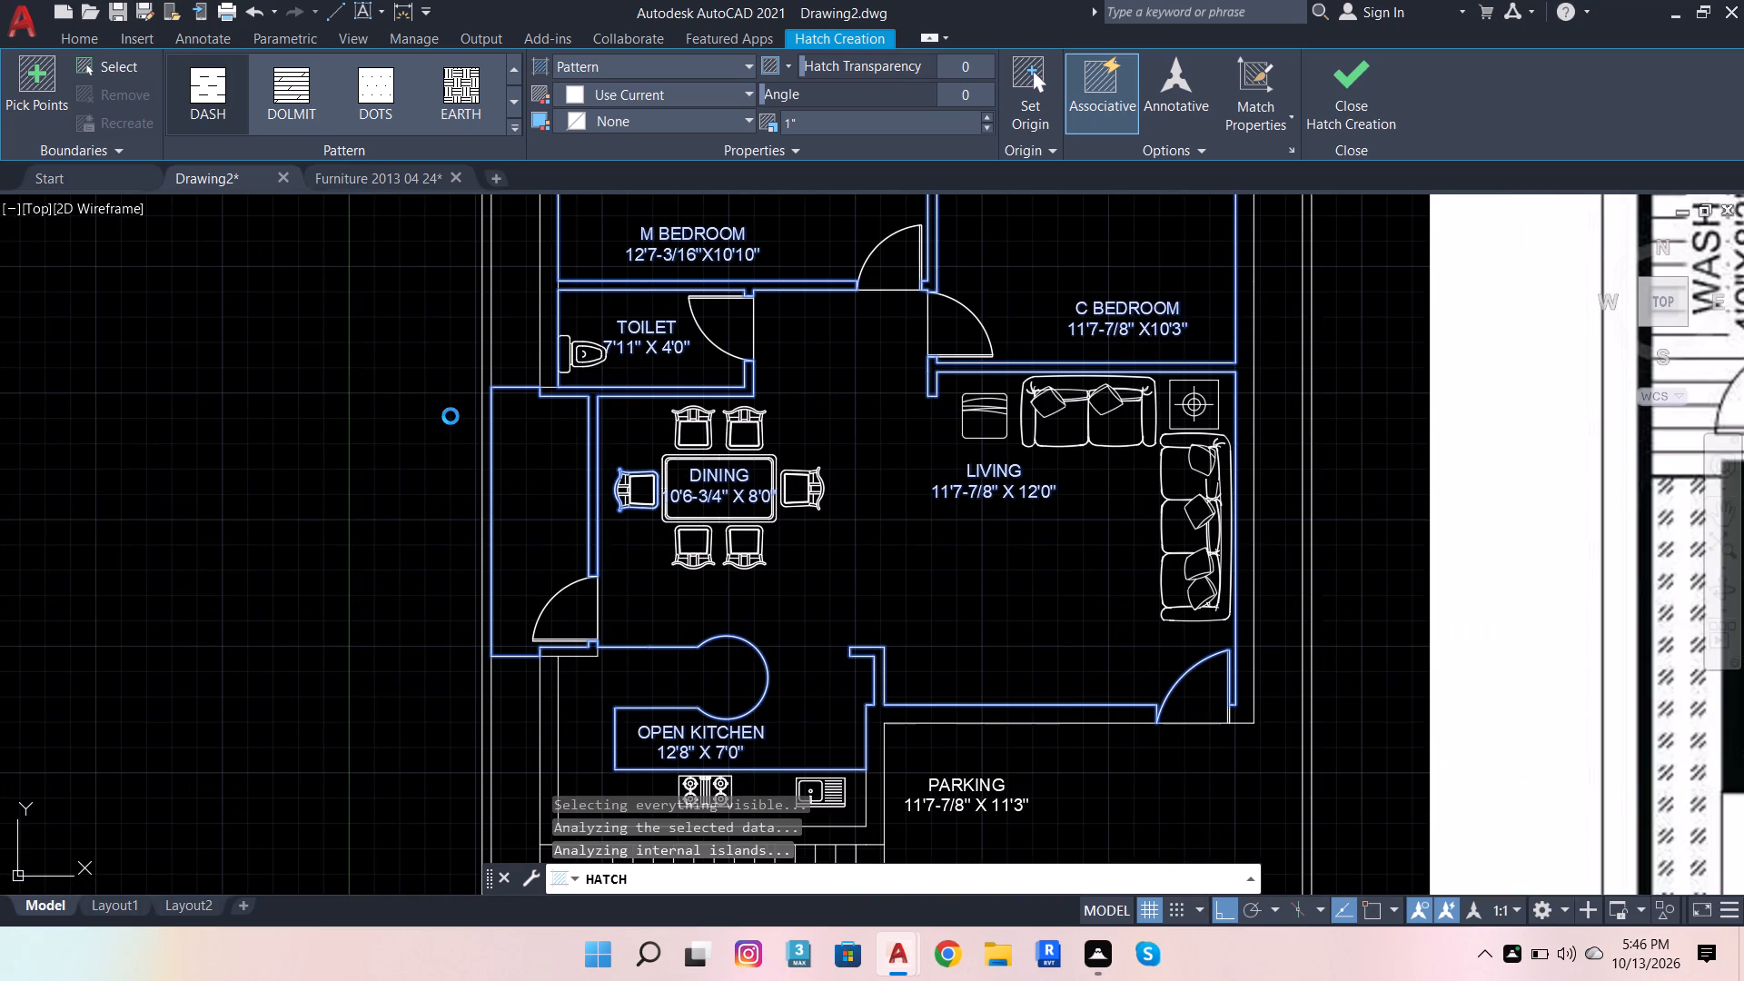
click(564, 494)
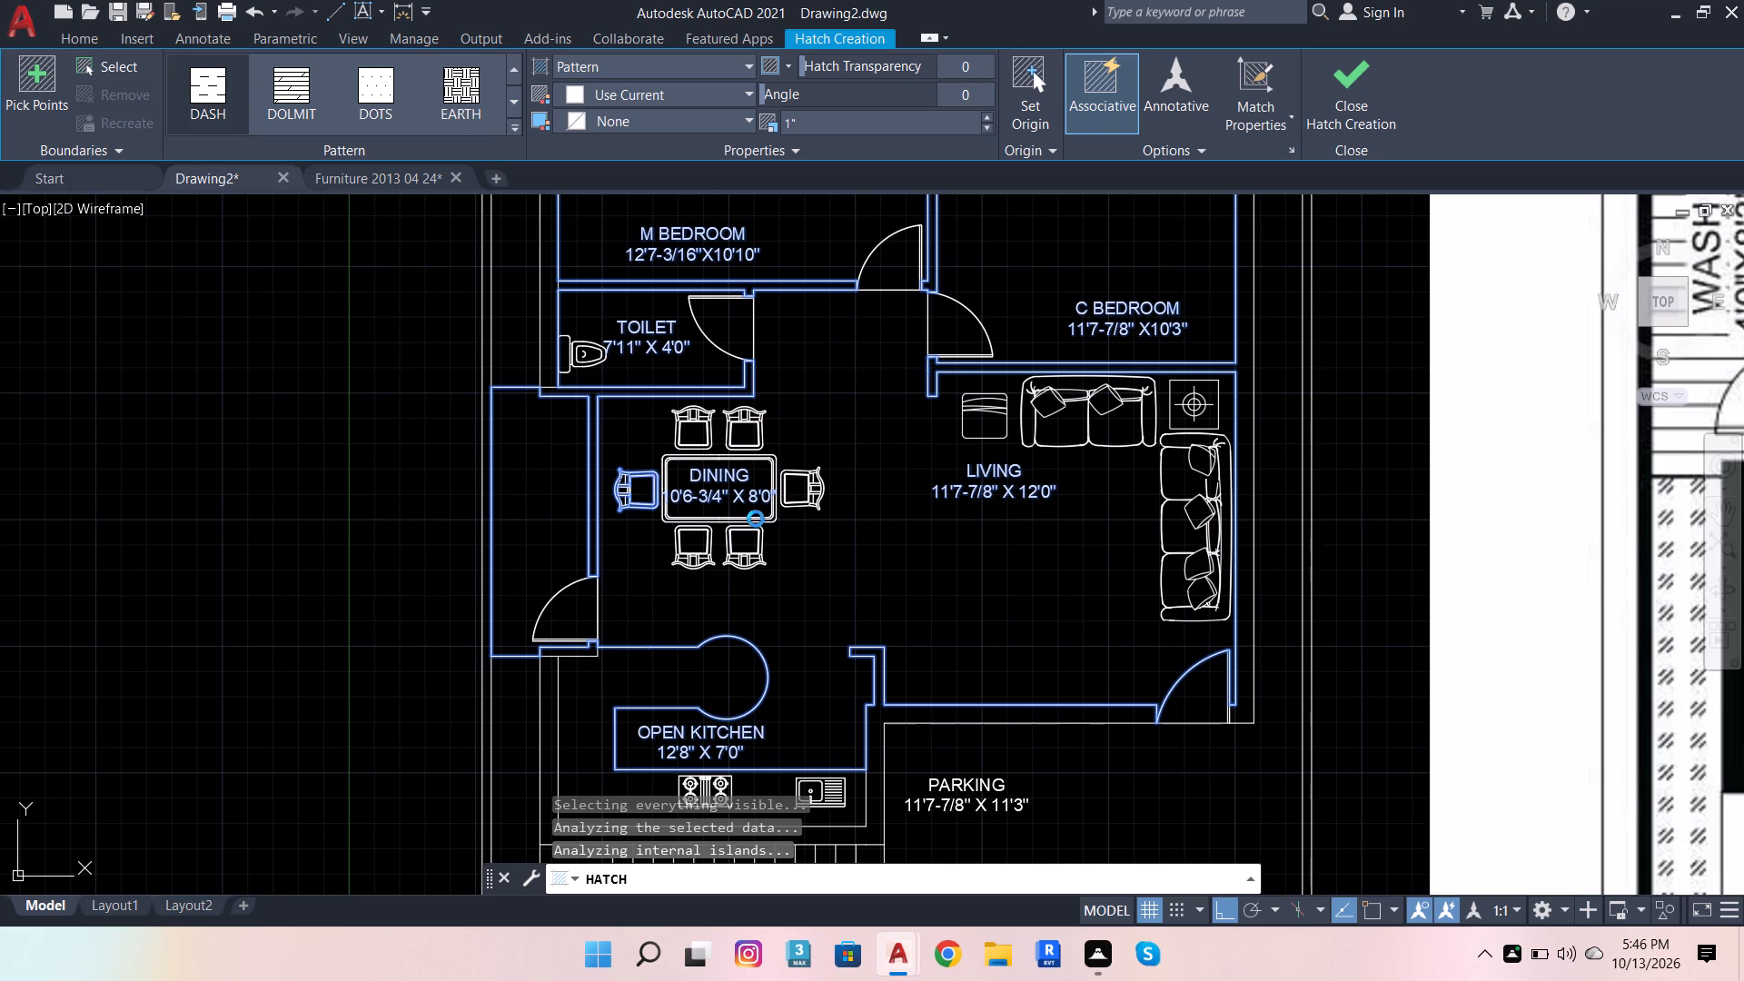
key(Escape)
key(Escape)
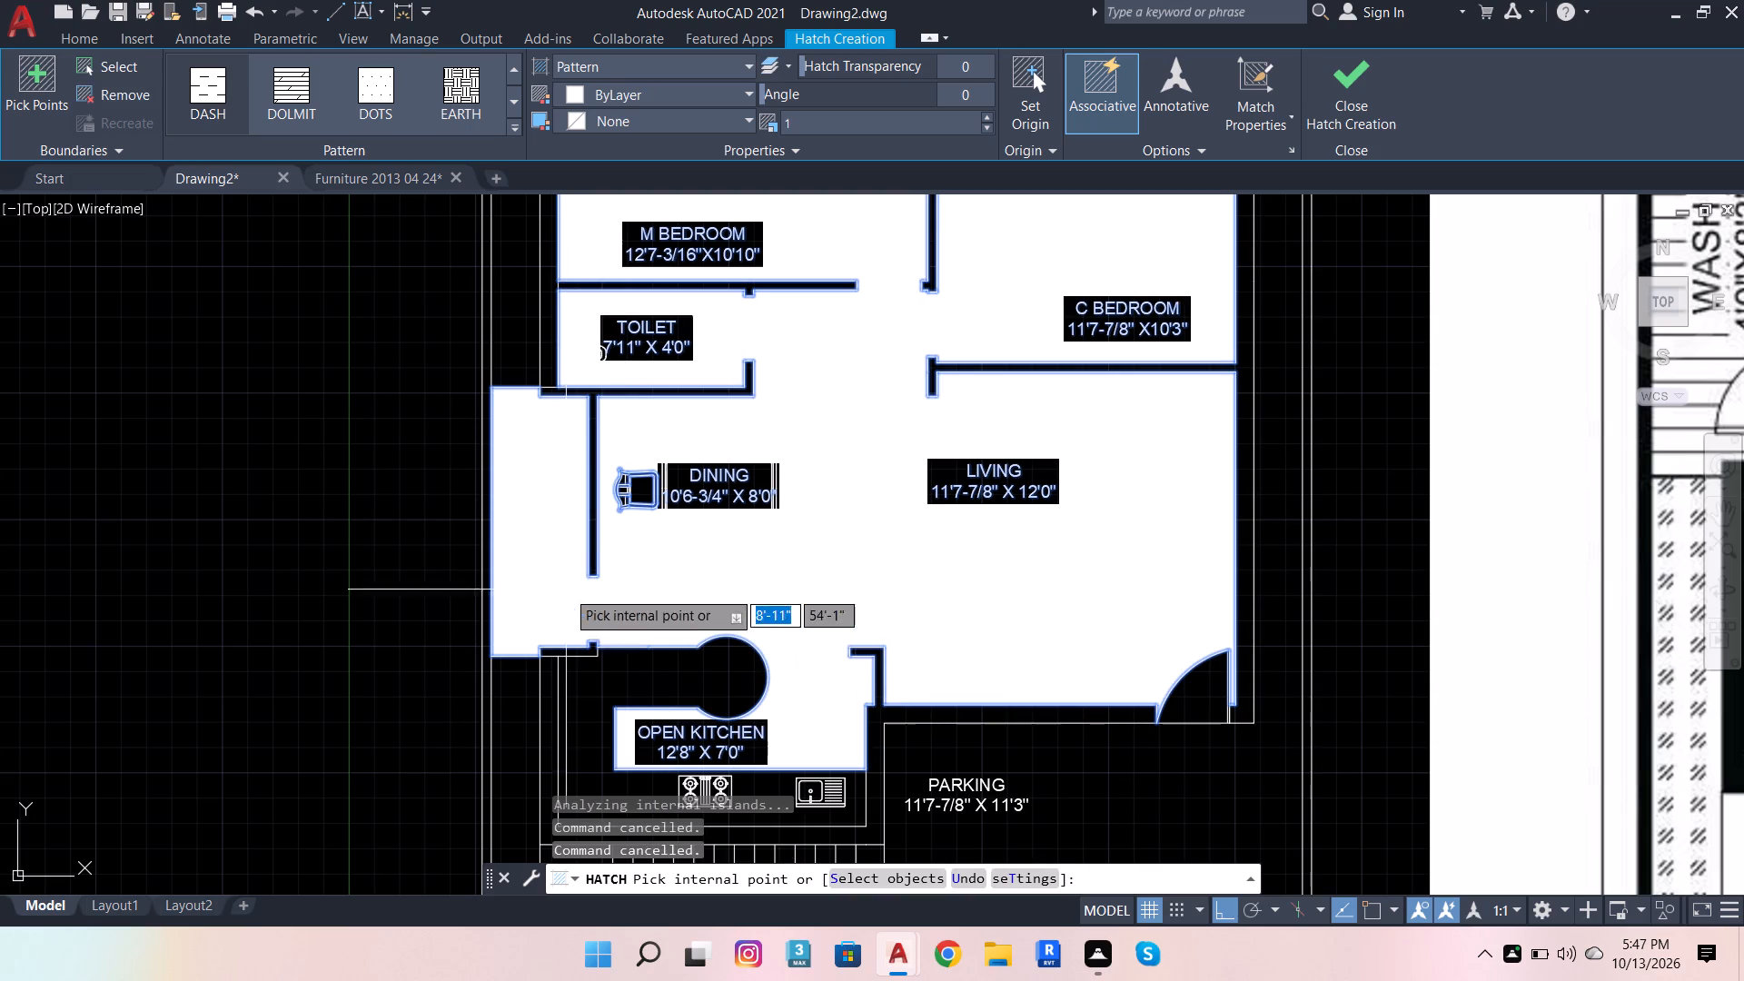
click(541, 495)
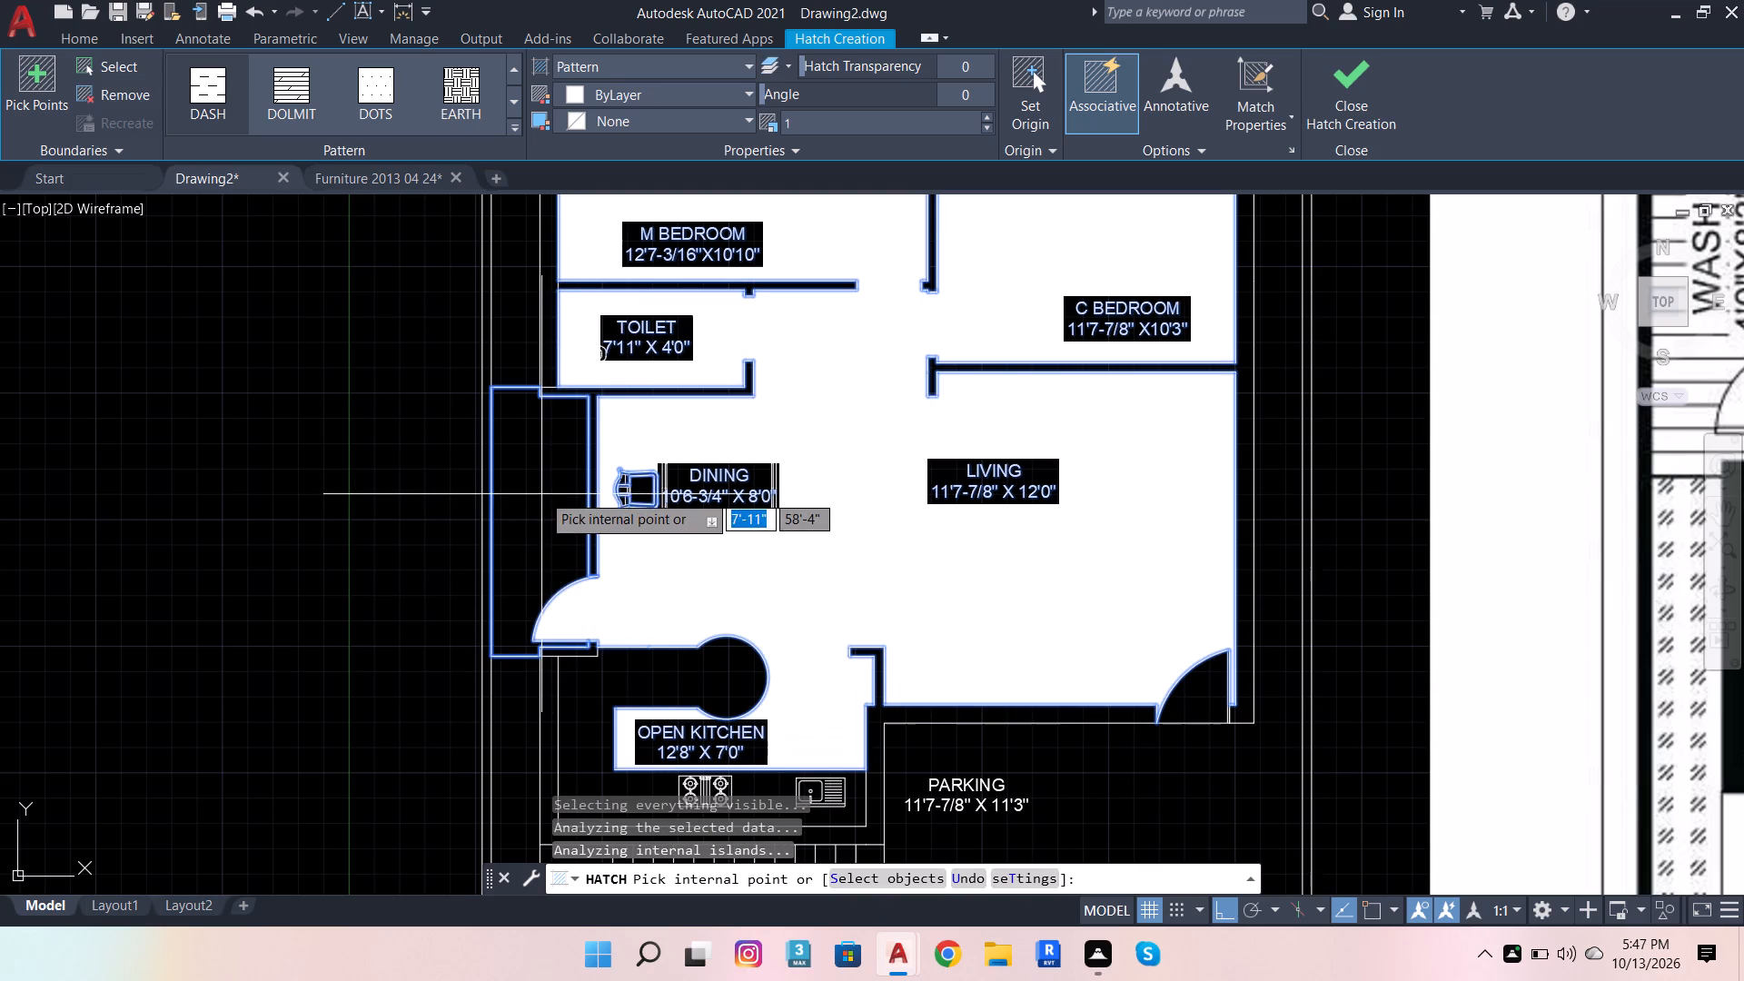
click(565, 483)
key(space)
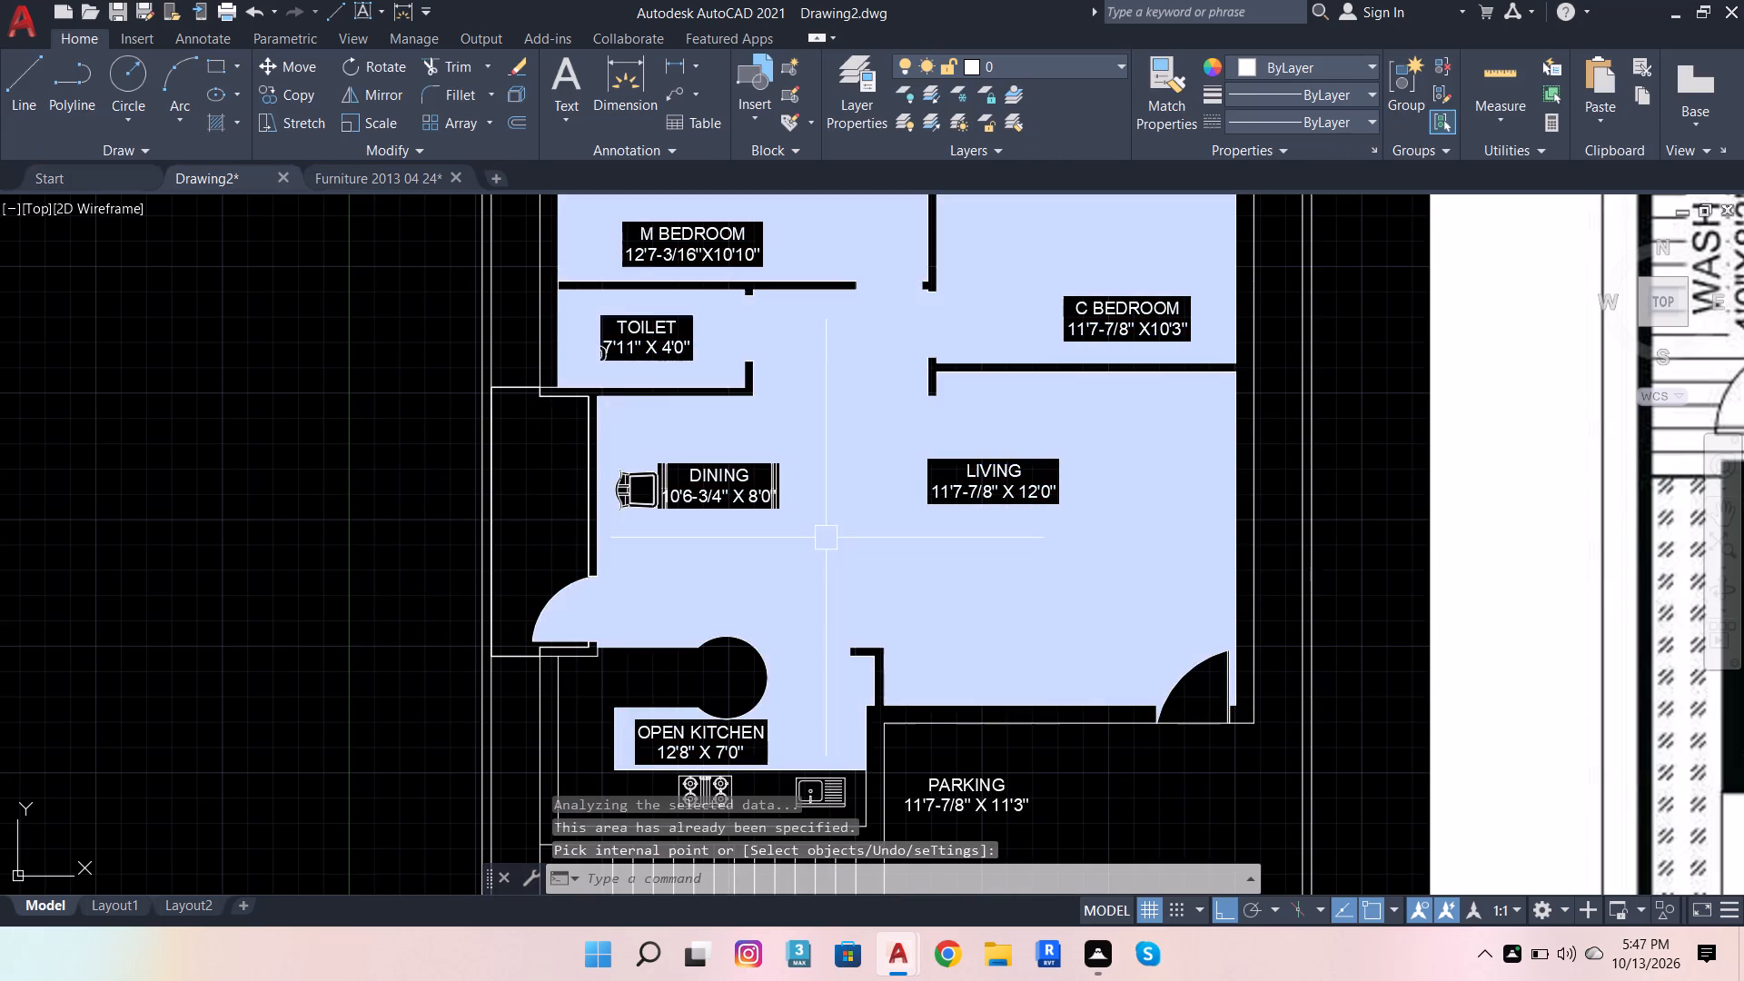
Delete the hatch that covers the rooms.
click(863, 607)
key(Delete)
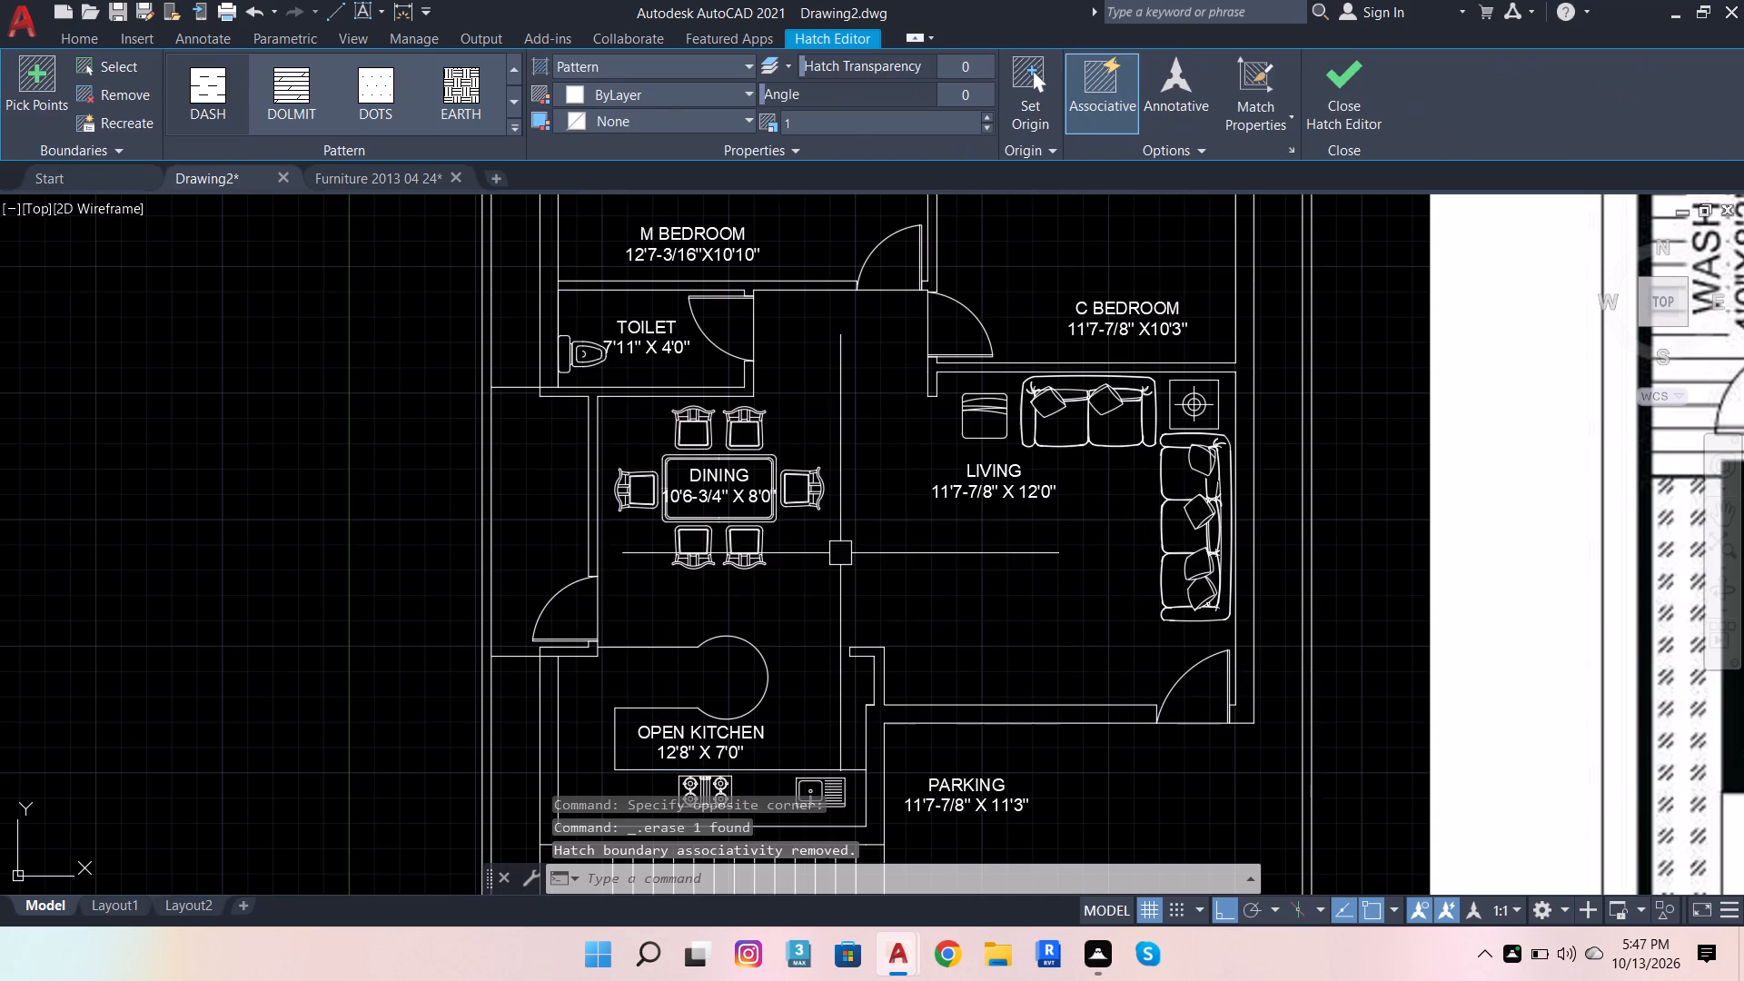
Draw a vertical line along the dining side of the wash door opening, from its upper jamb to its lower jamb.
scroll(623, 602, up, 3)
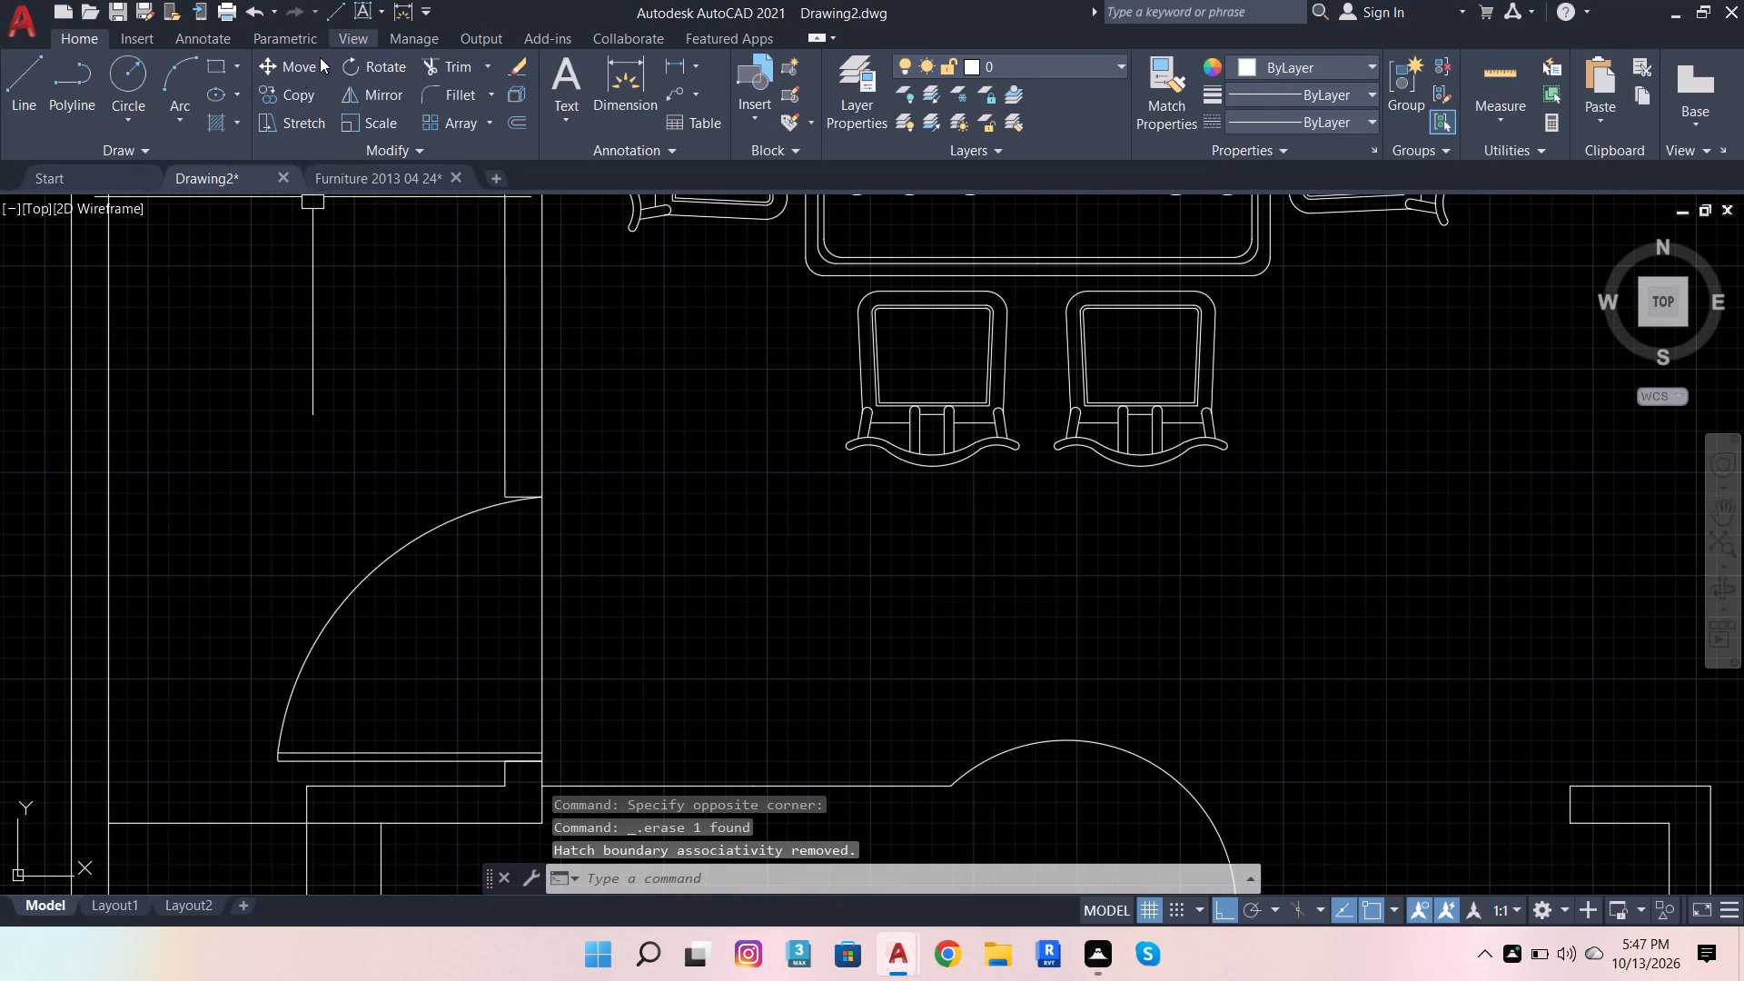
click(45, 79)
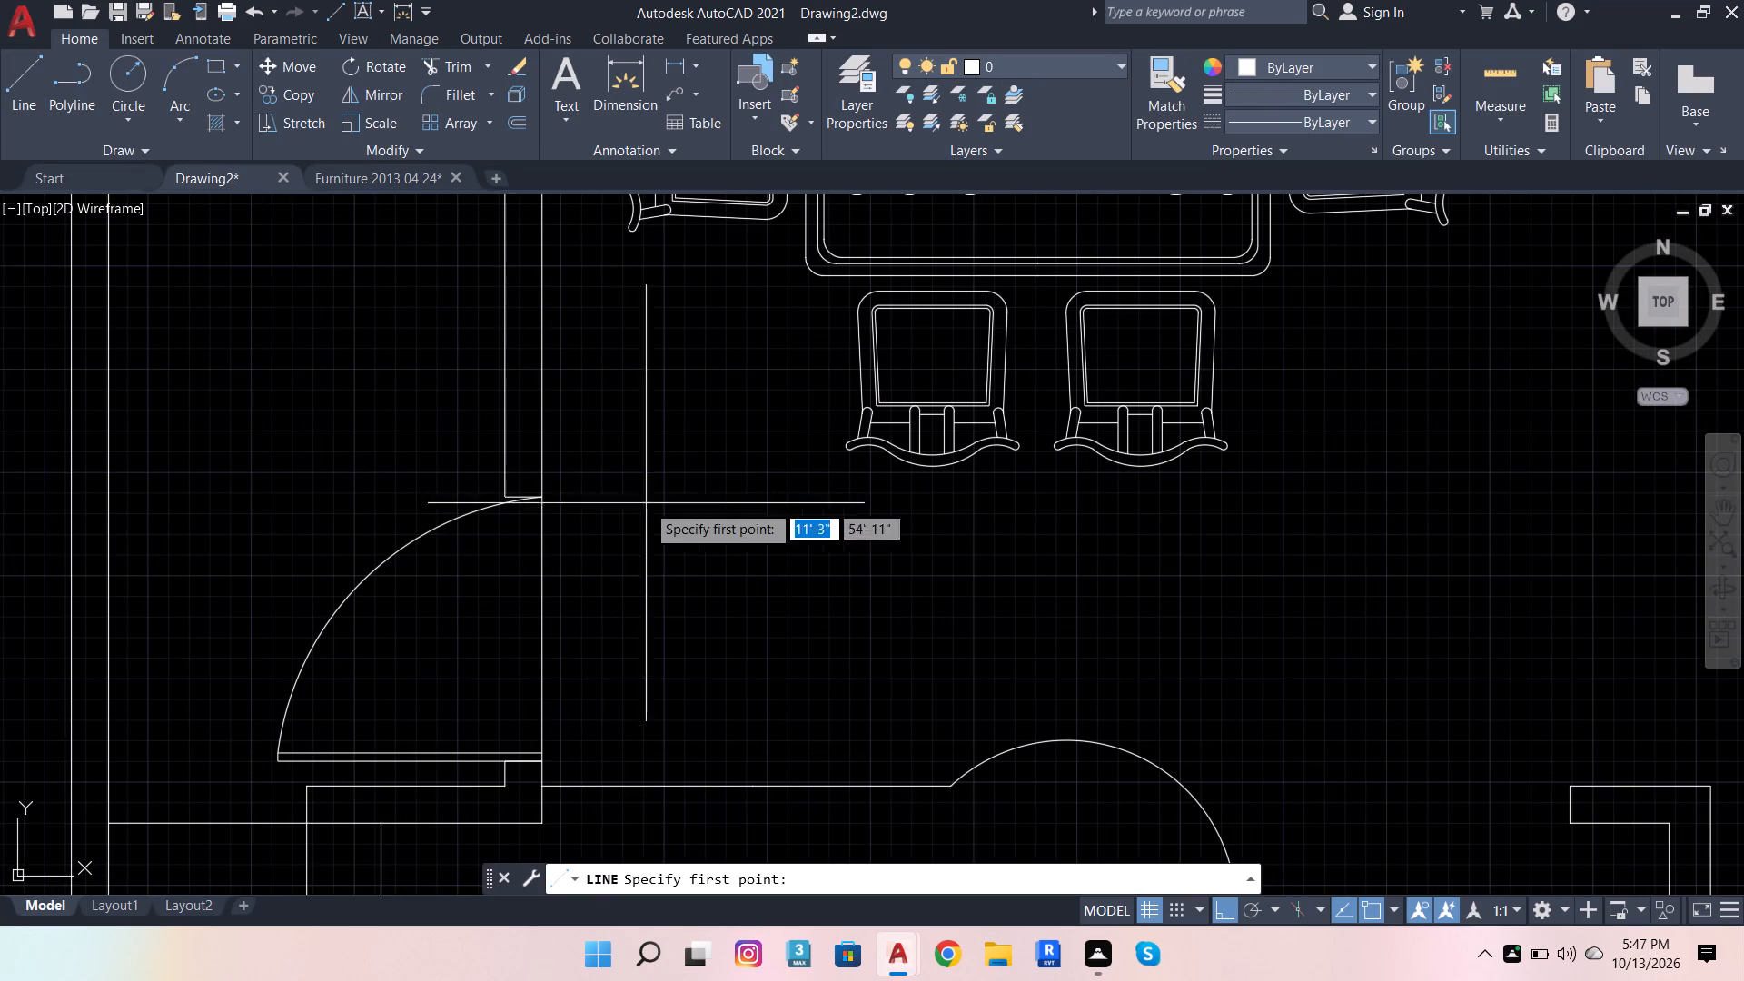
click(539, 499)
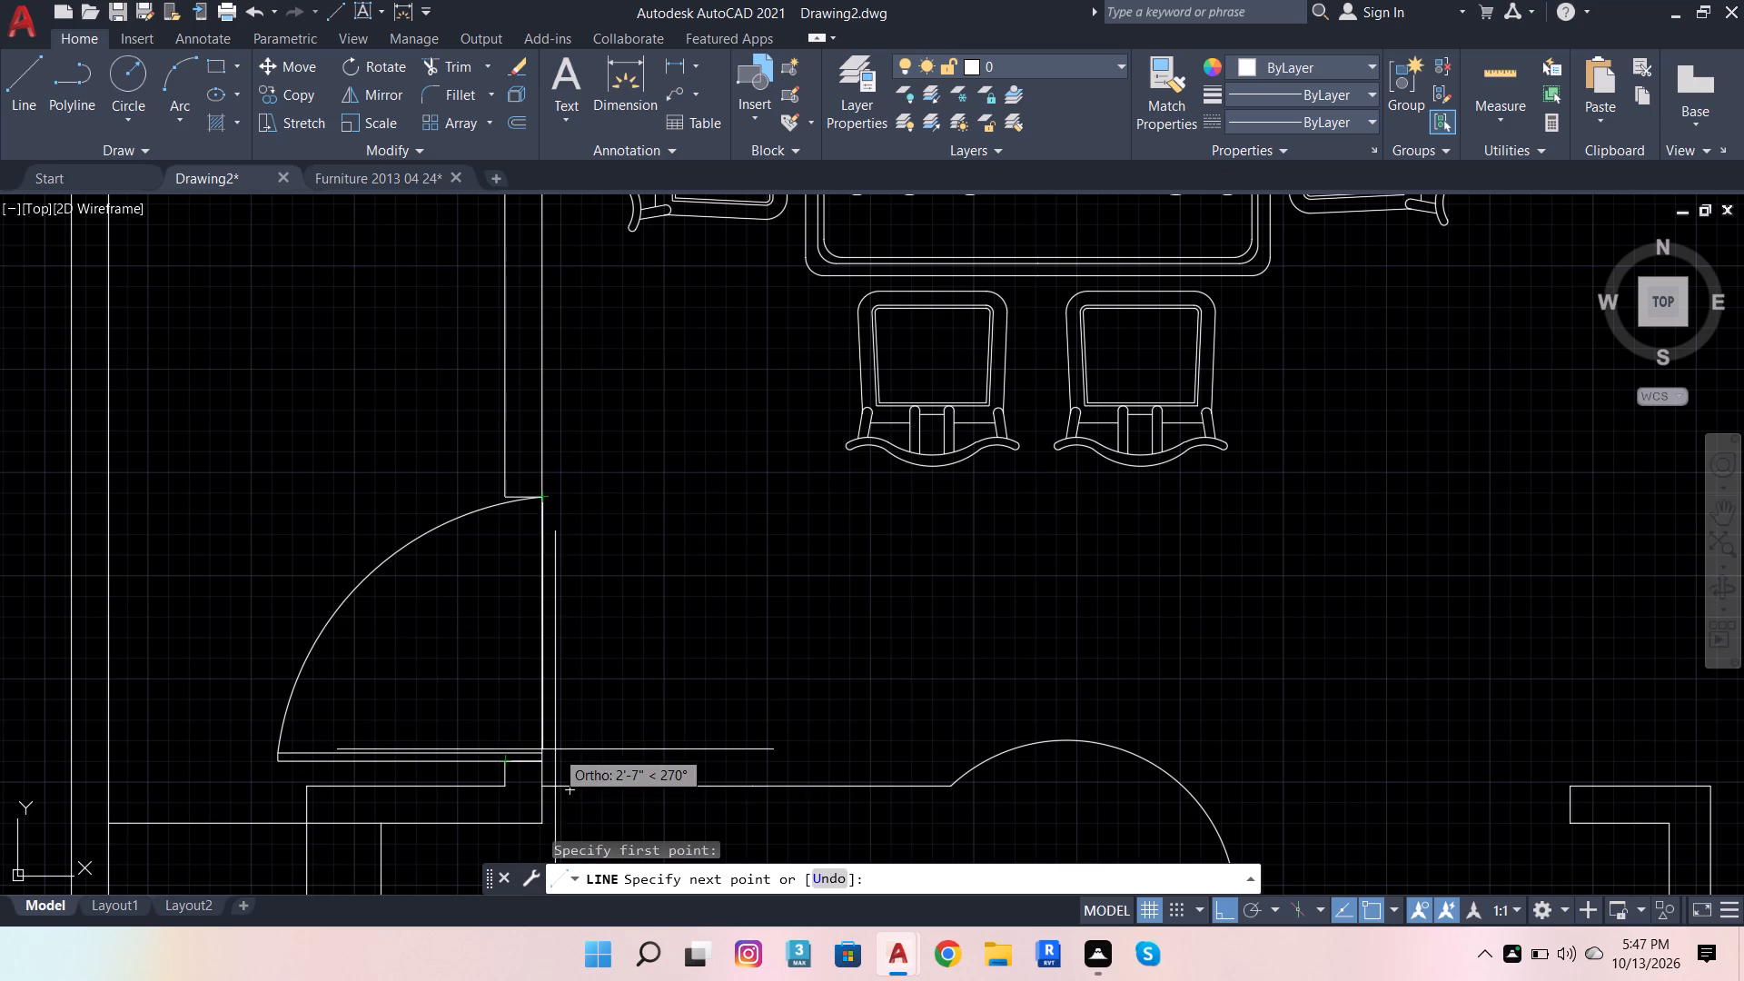
click(548, 764)
key(space)
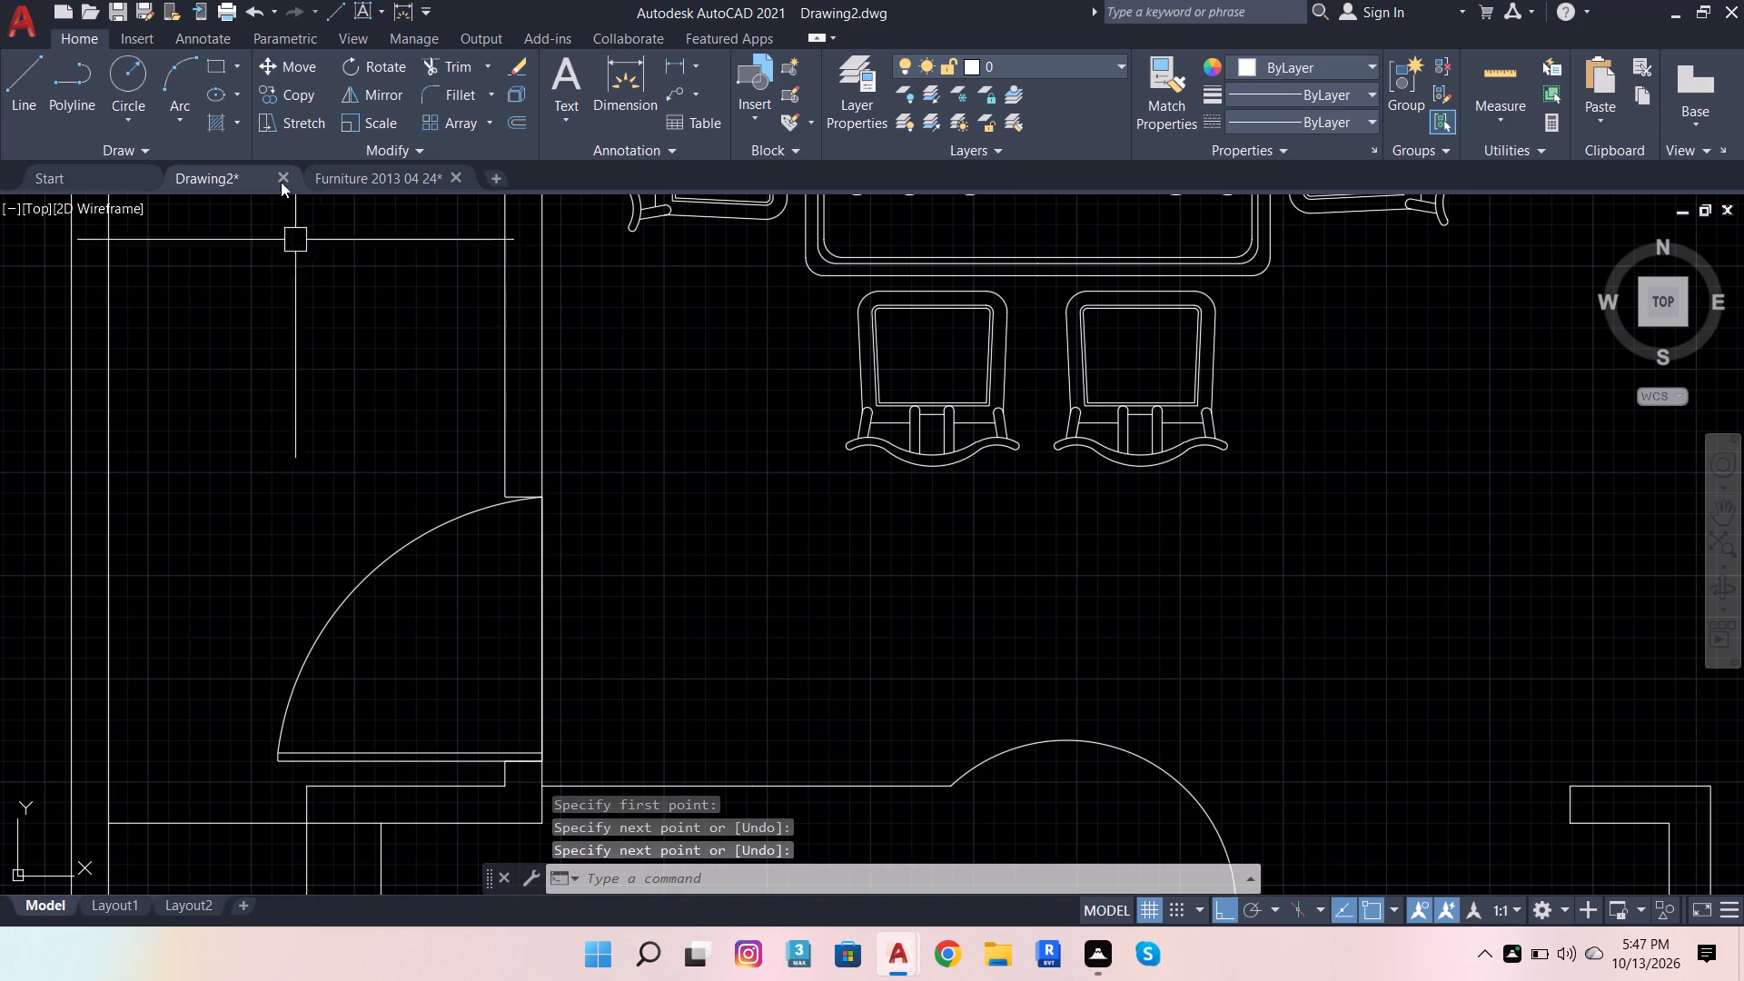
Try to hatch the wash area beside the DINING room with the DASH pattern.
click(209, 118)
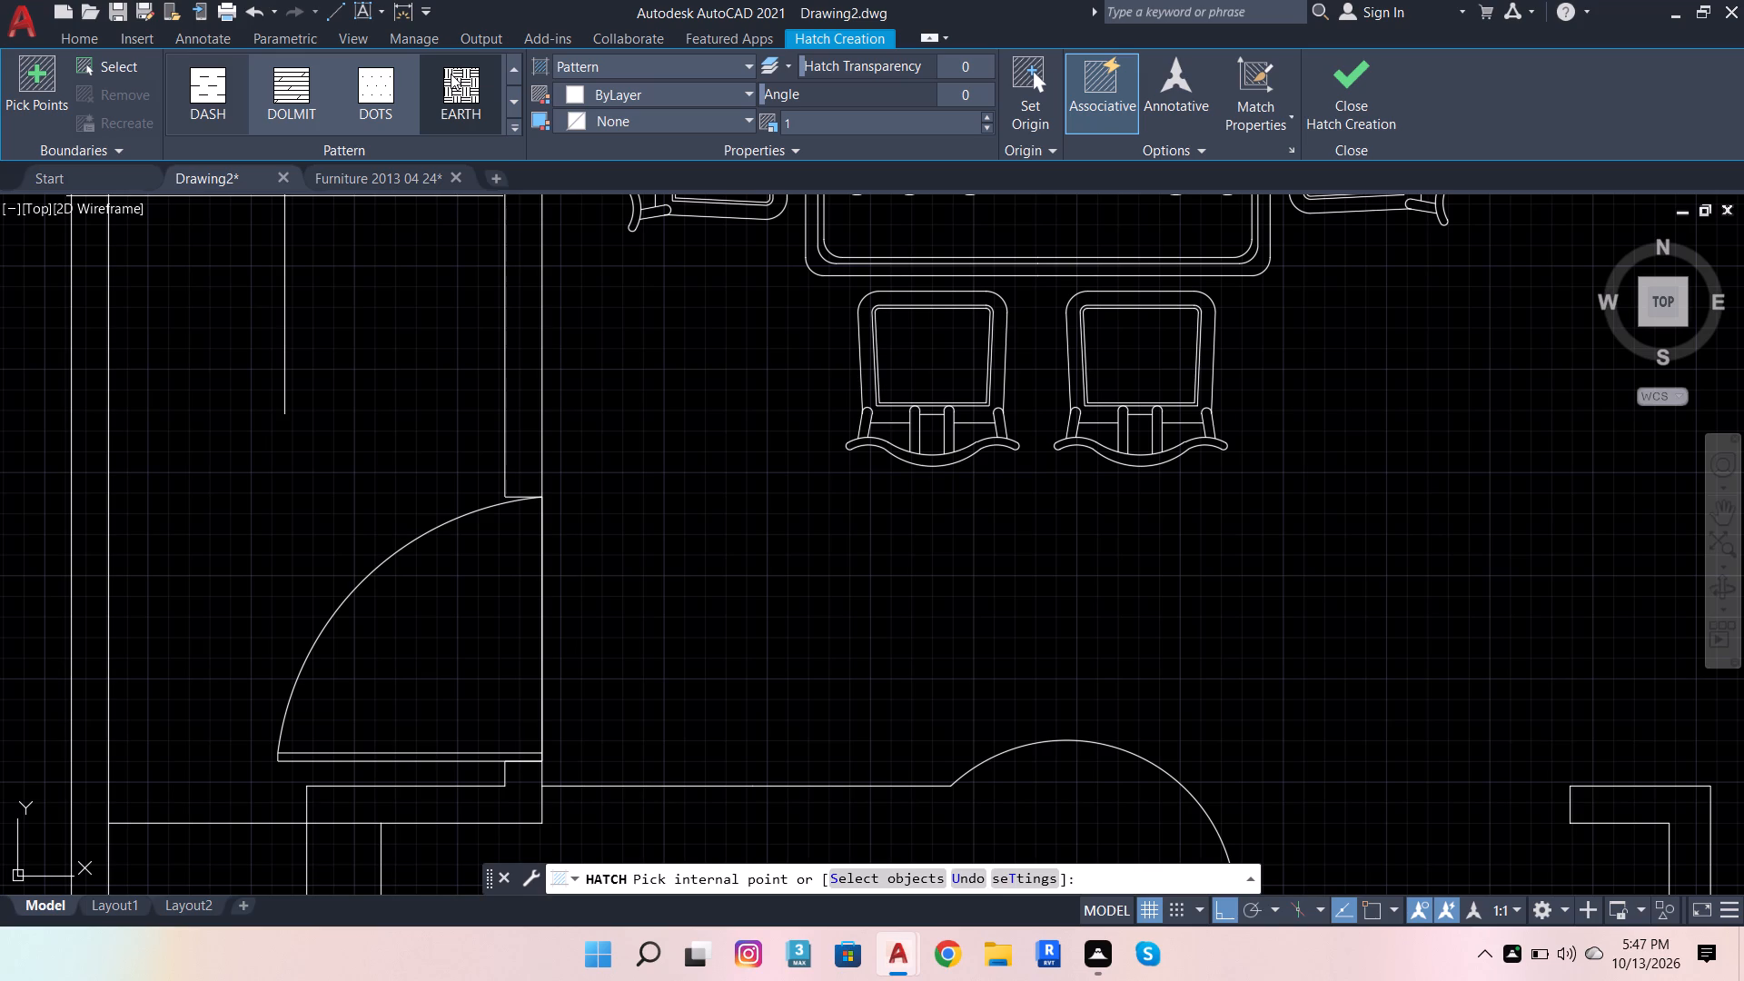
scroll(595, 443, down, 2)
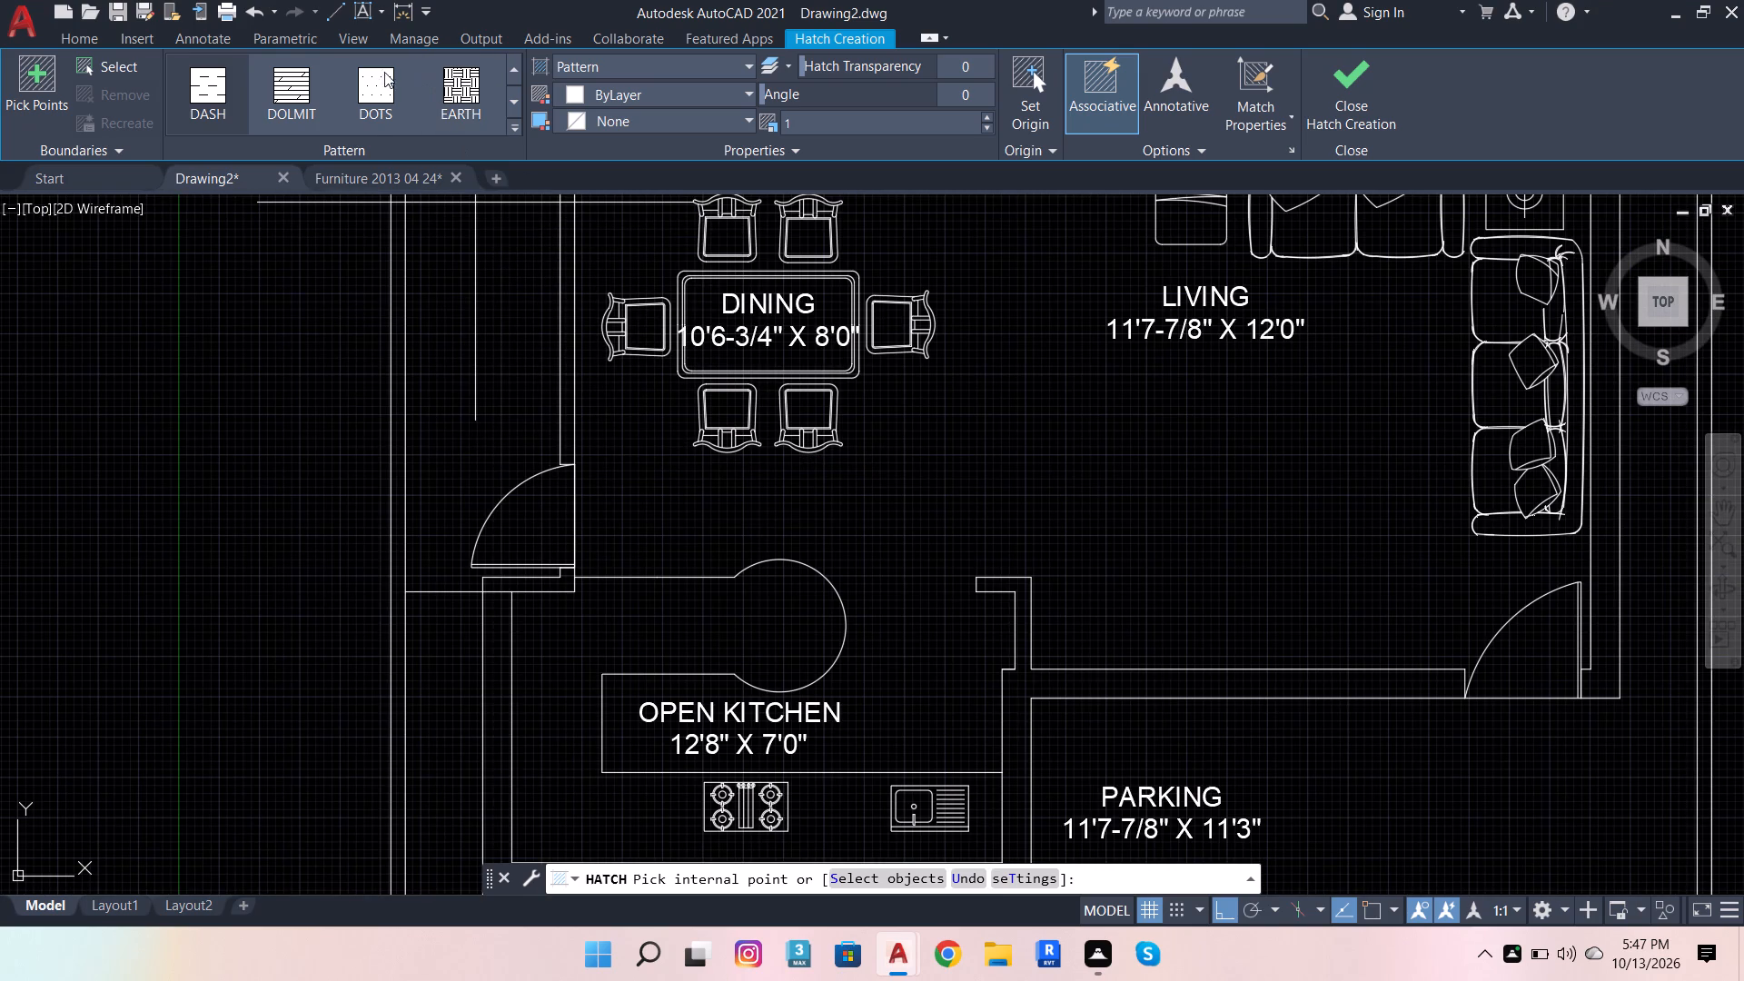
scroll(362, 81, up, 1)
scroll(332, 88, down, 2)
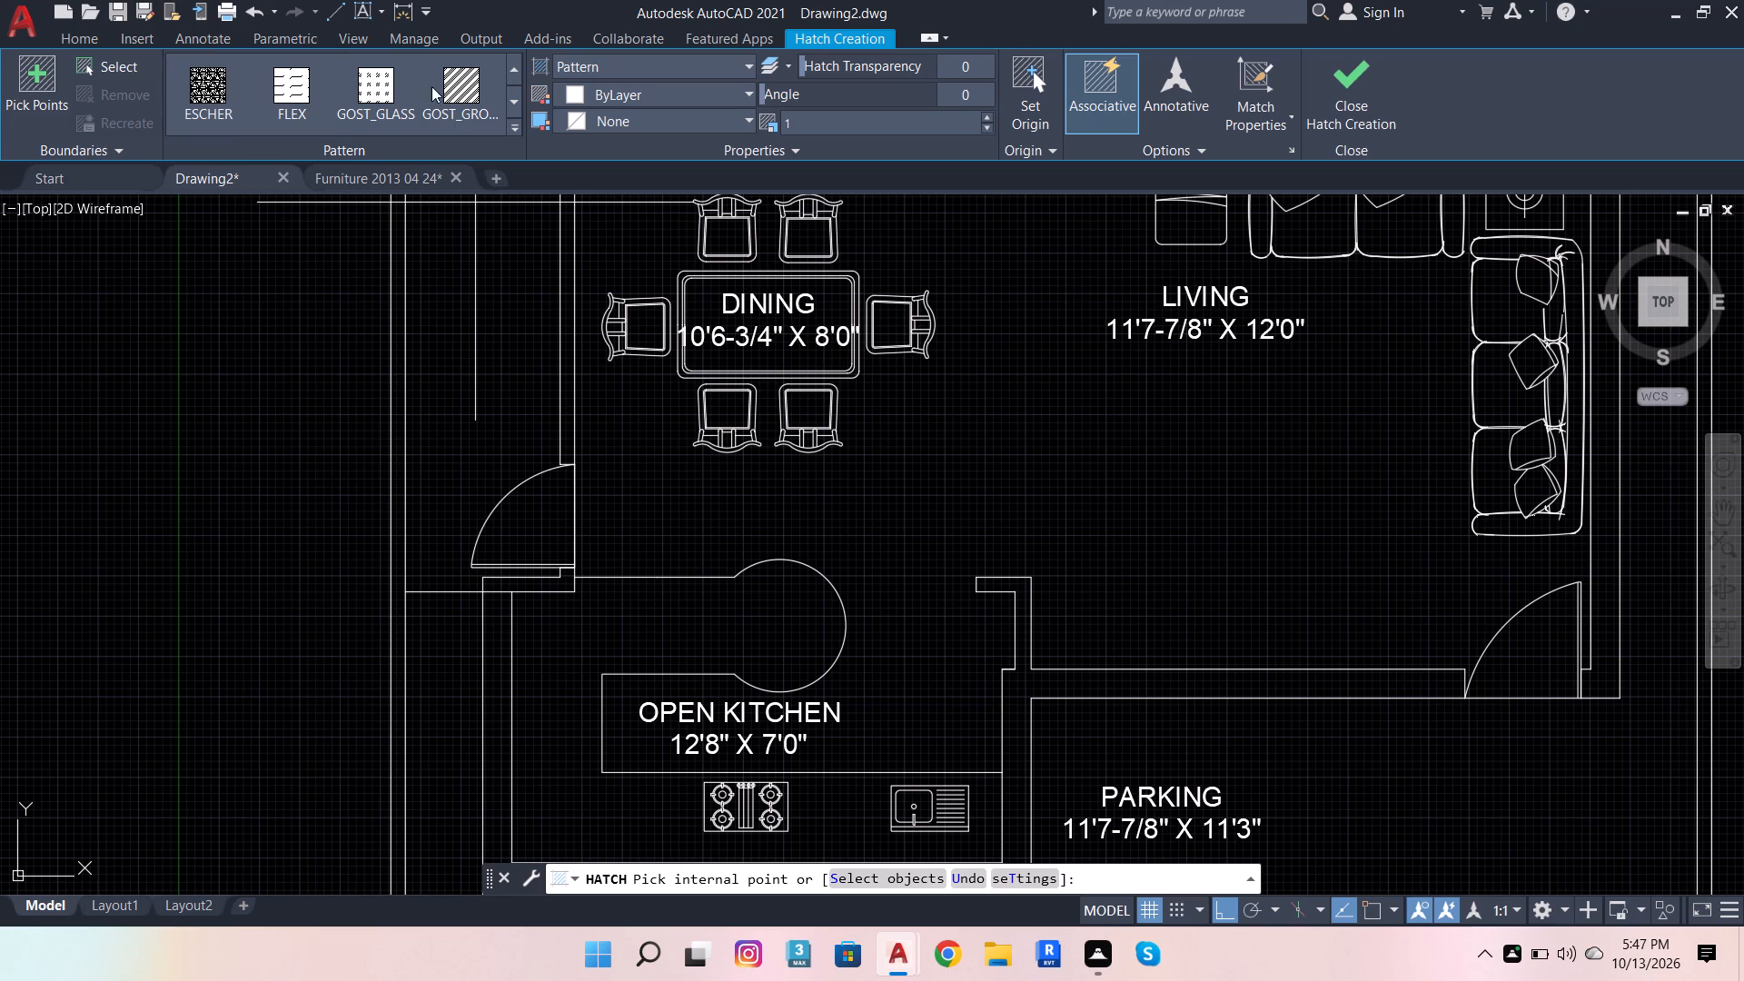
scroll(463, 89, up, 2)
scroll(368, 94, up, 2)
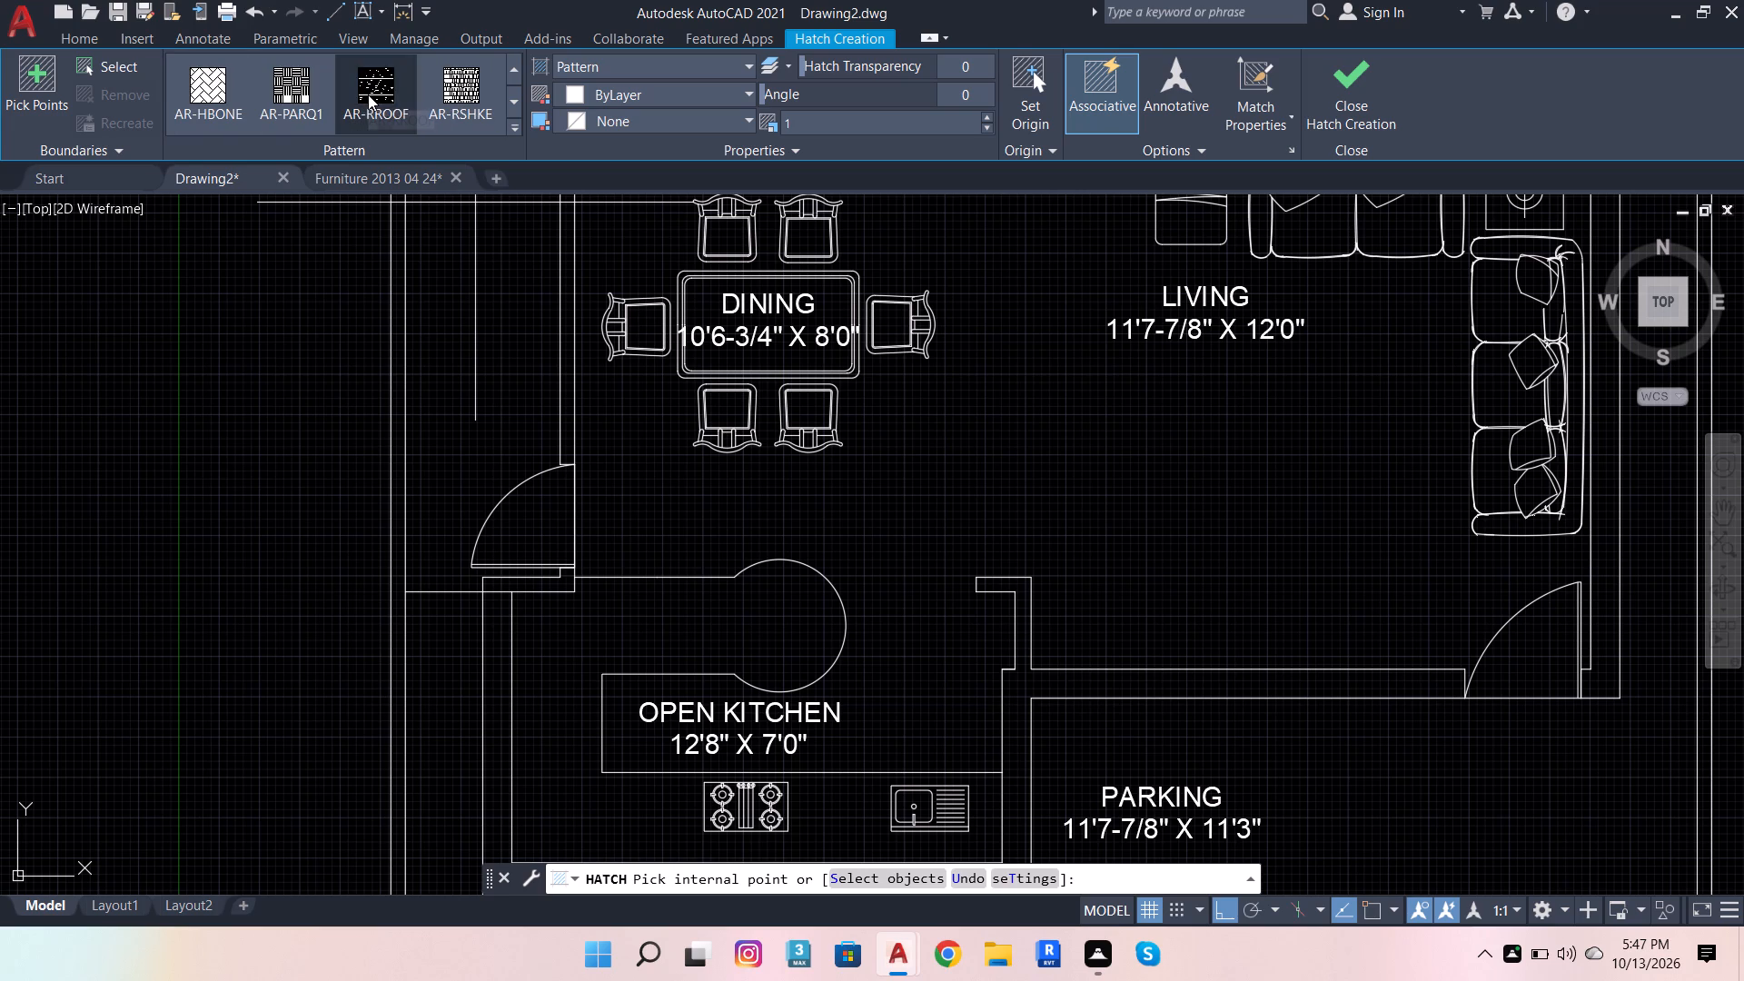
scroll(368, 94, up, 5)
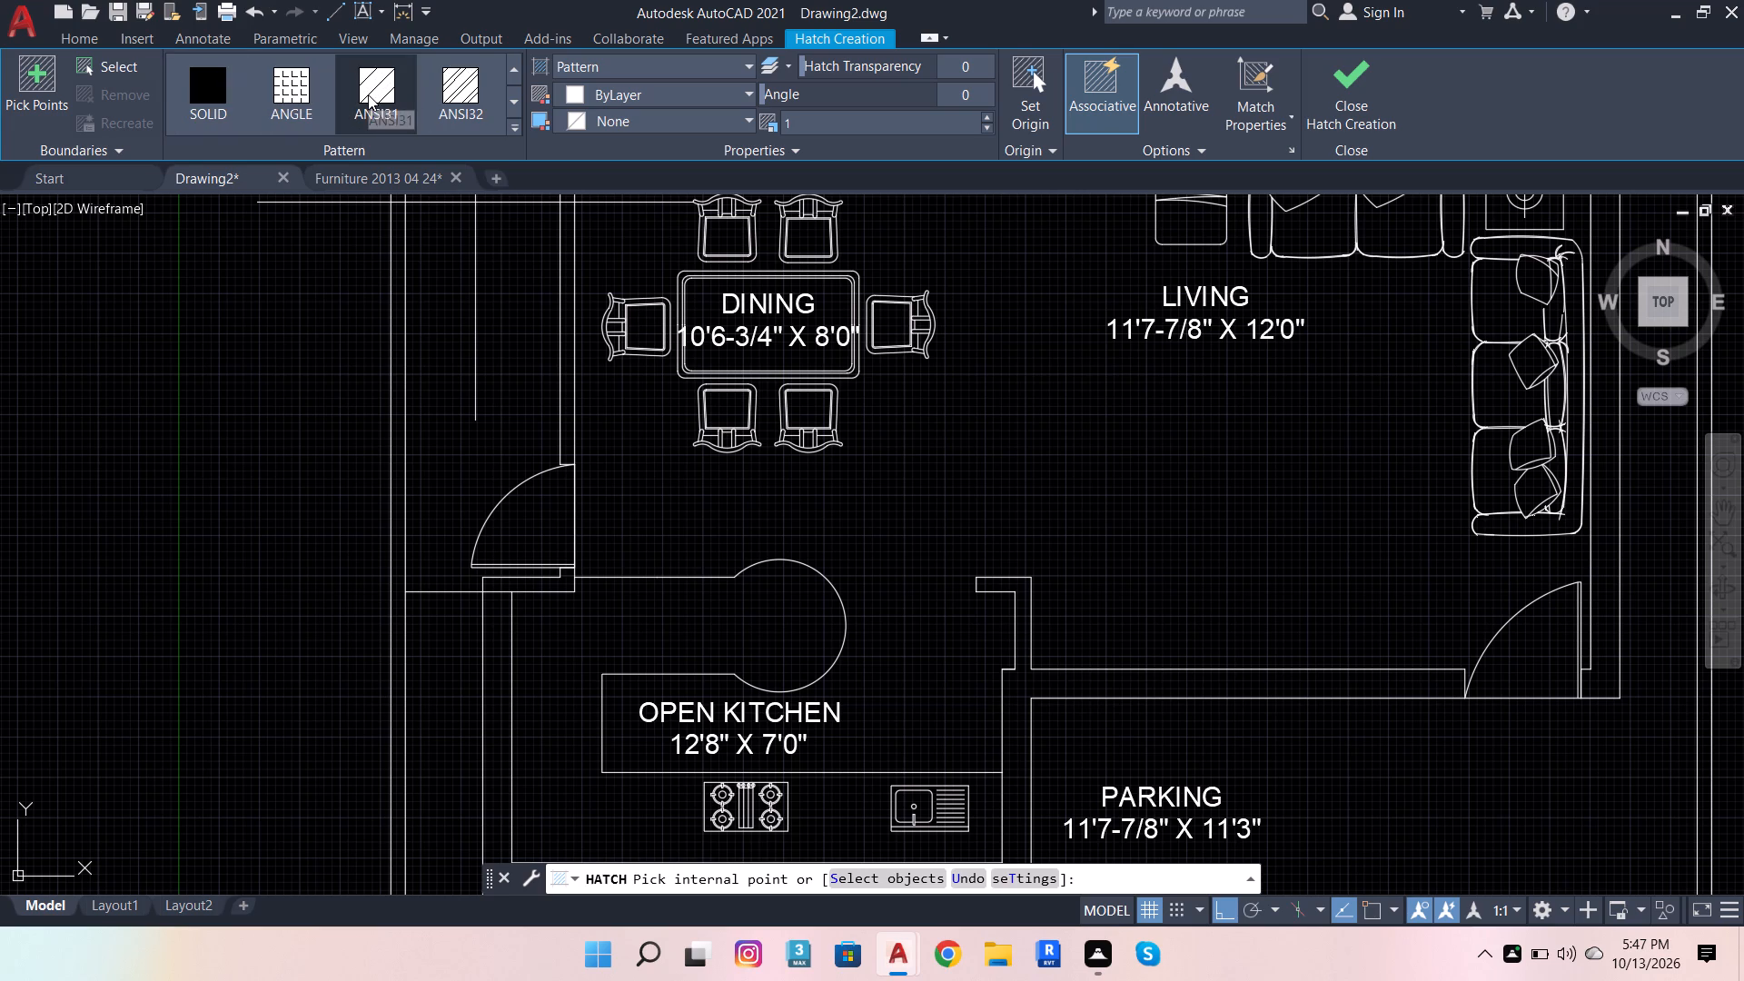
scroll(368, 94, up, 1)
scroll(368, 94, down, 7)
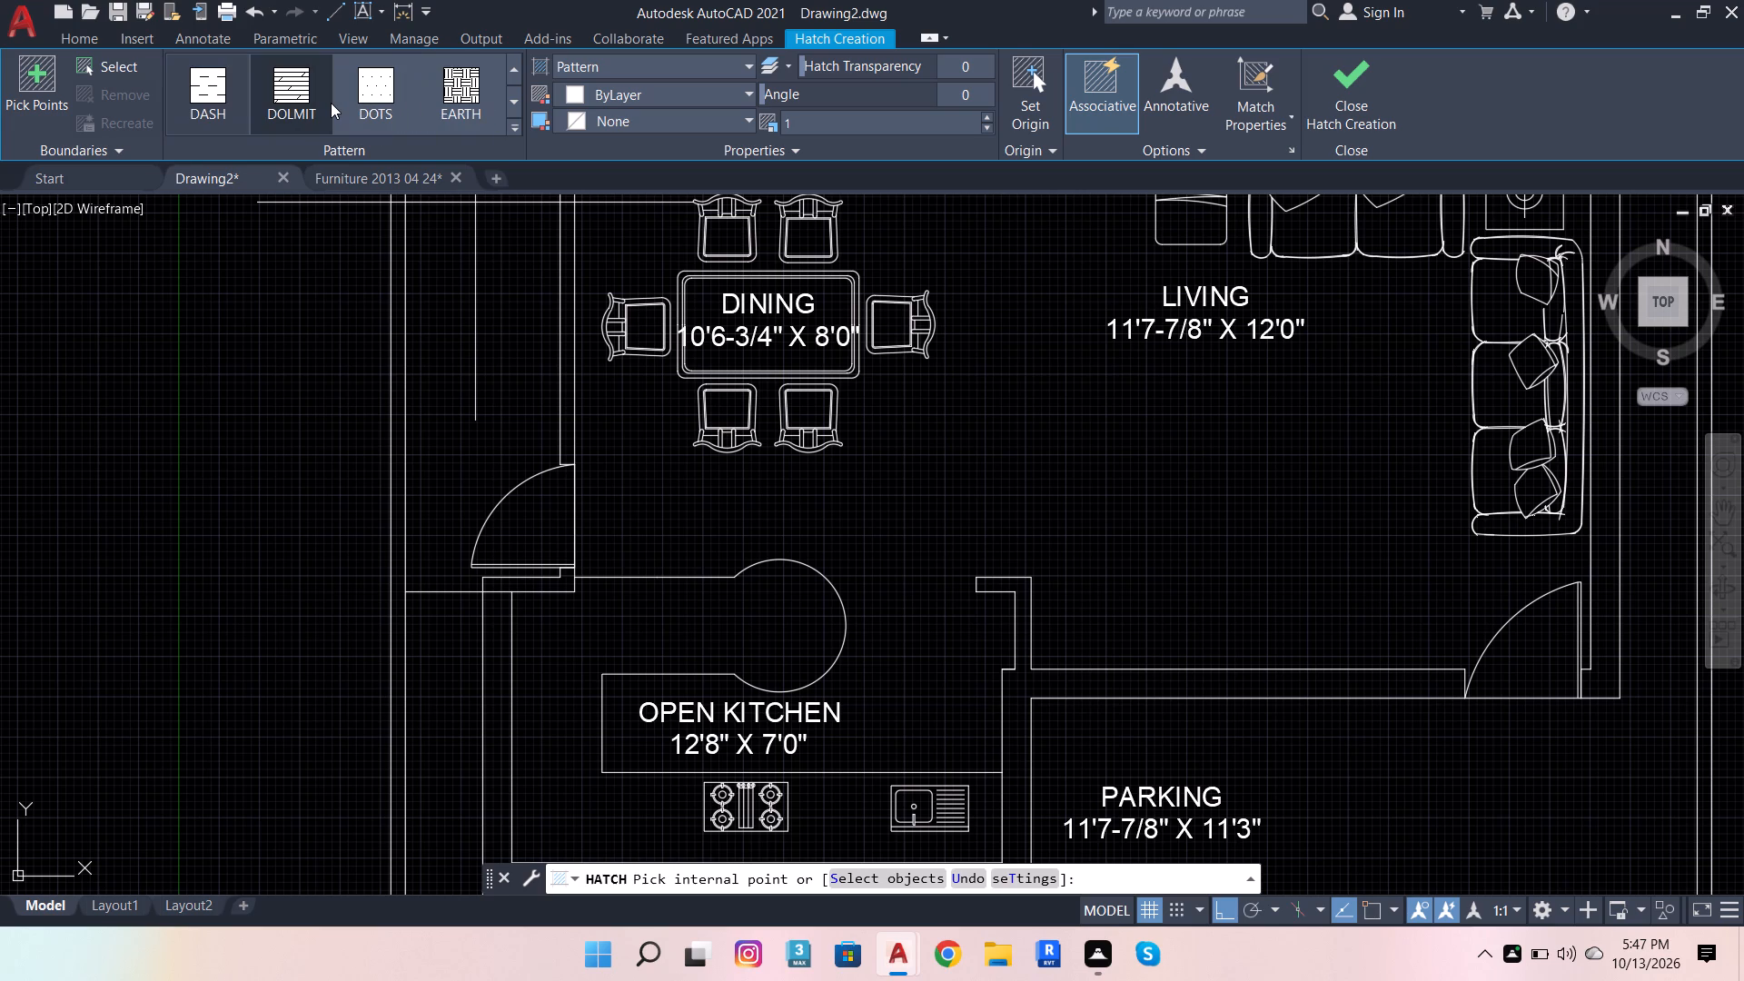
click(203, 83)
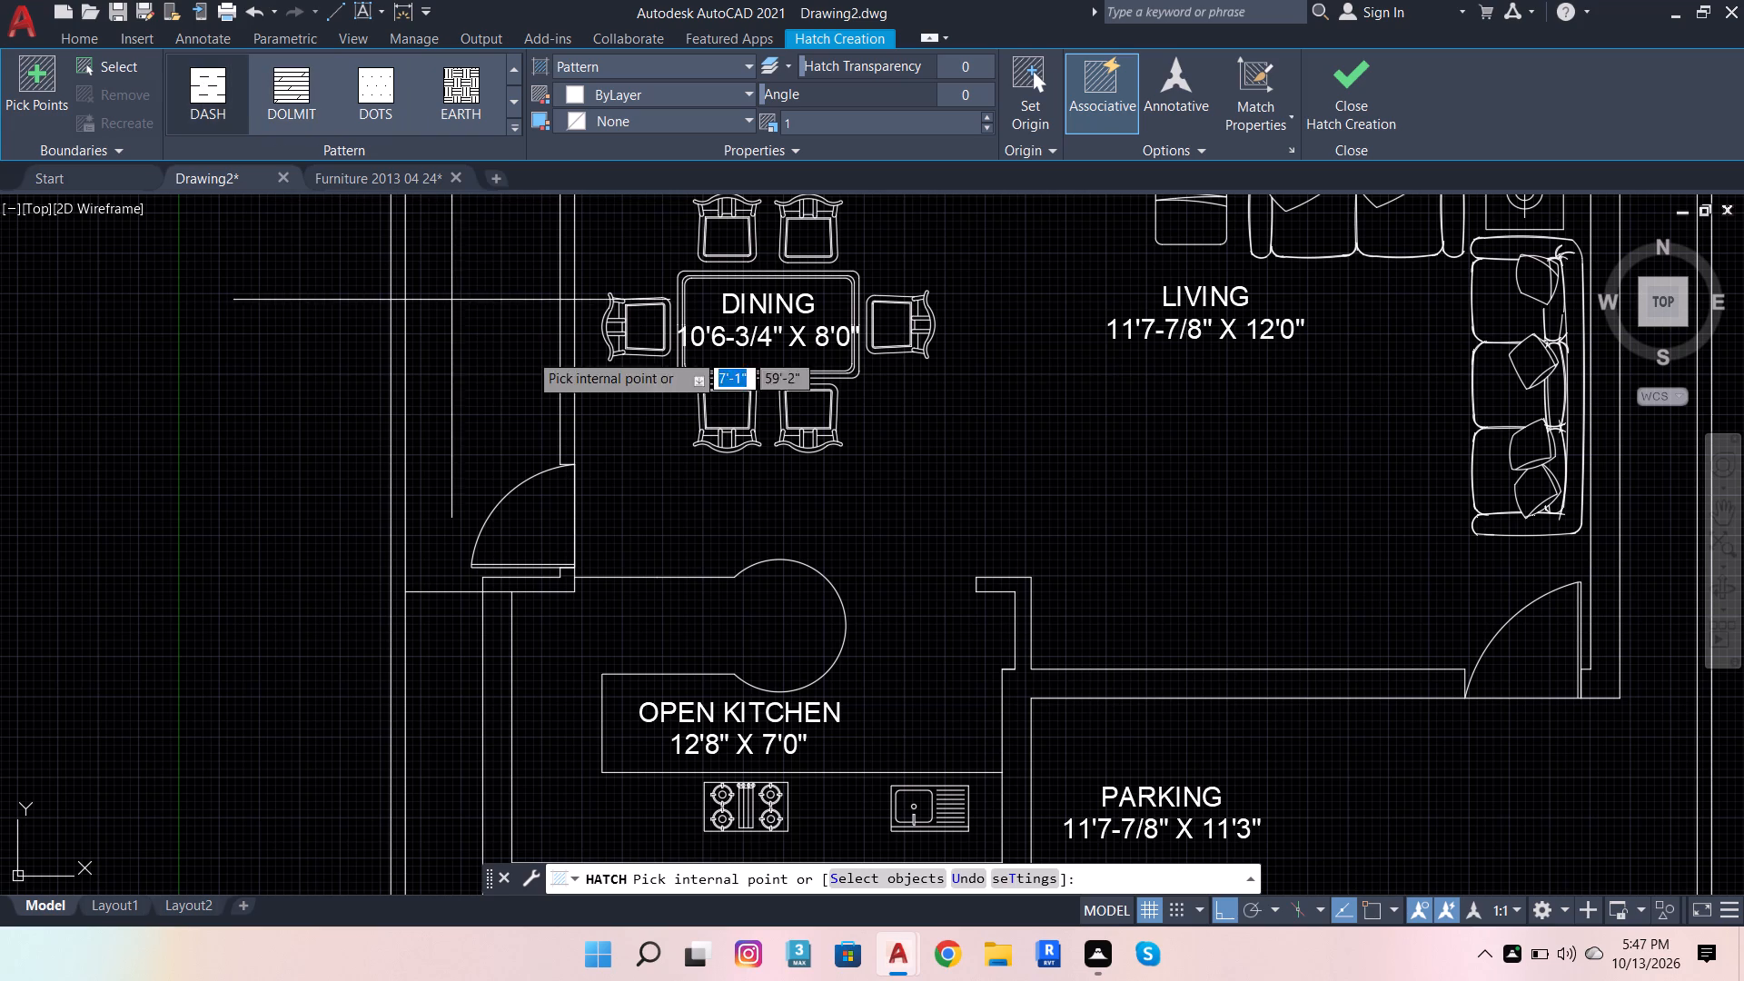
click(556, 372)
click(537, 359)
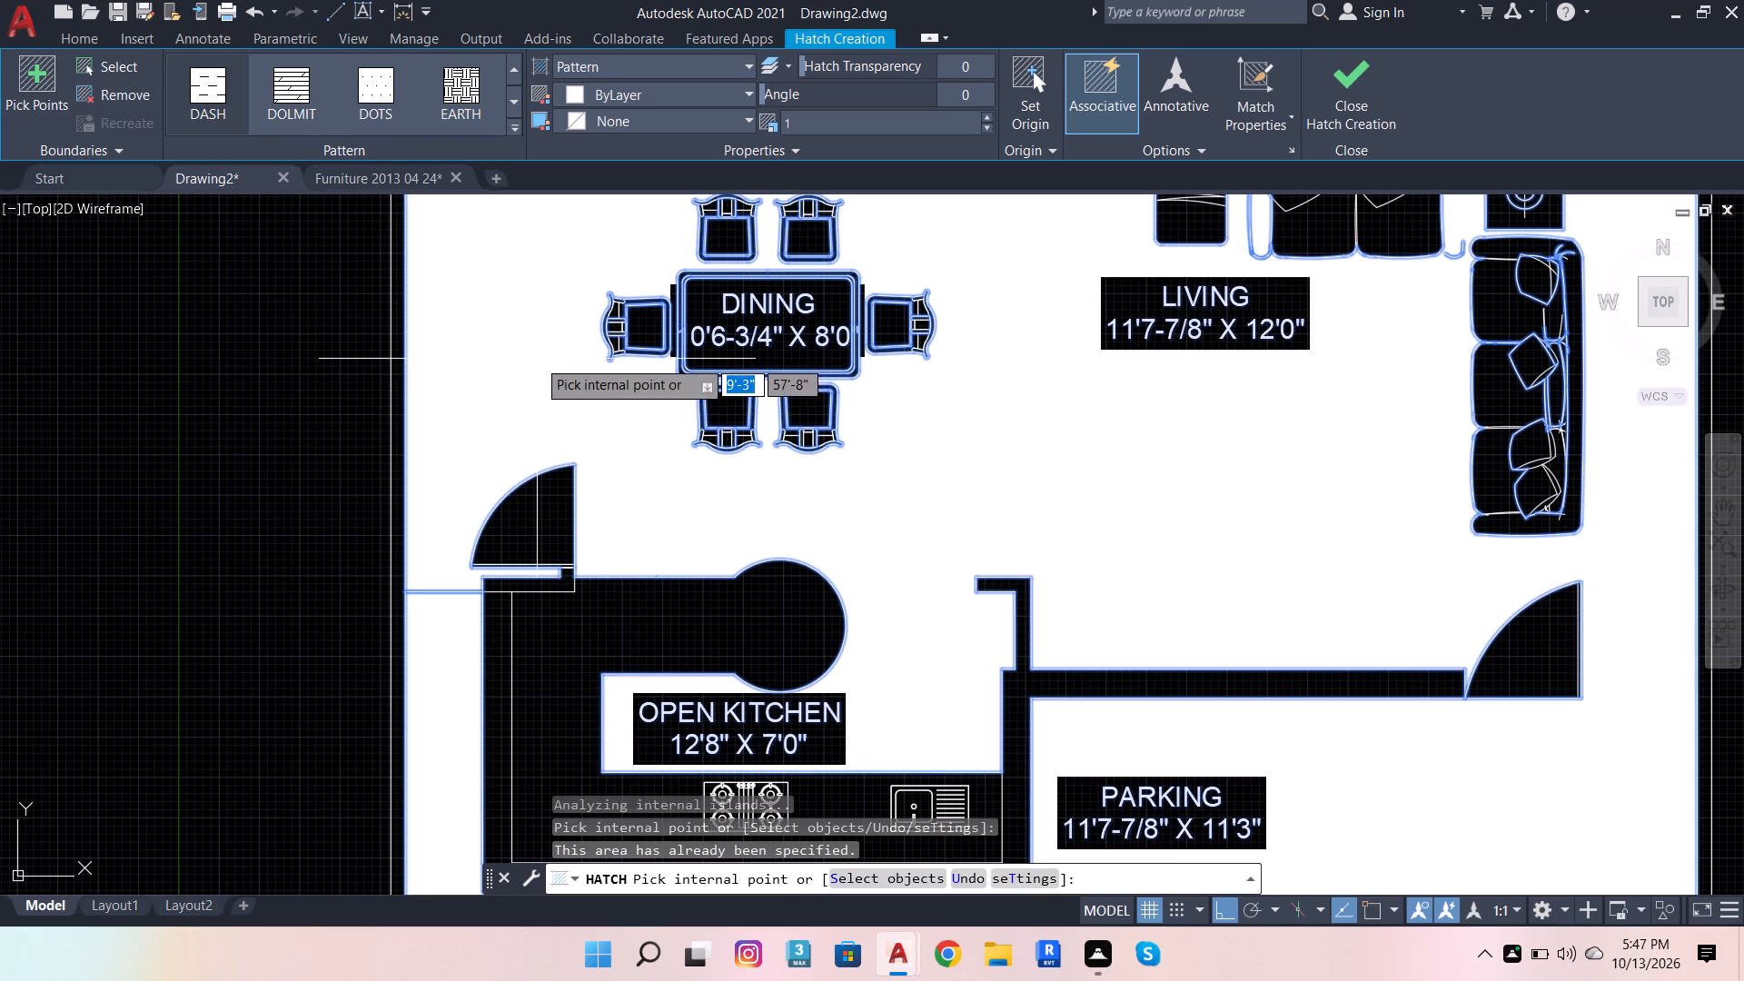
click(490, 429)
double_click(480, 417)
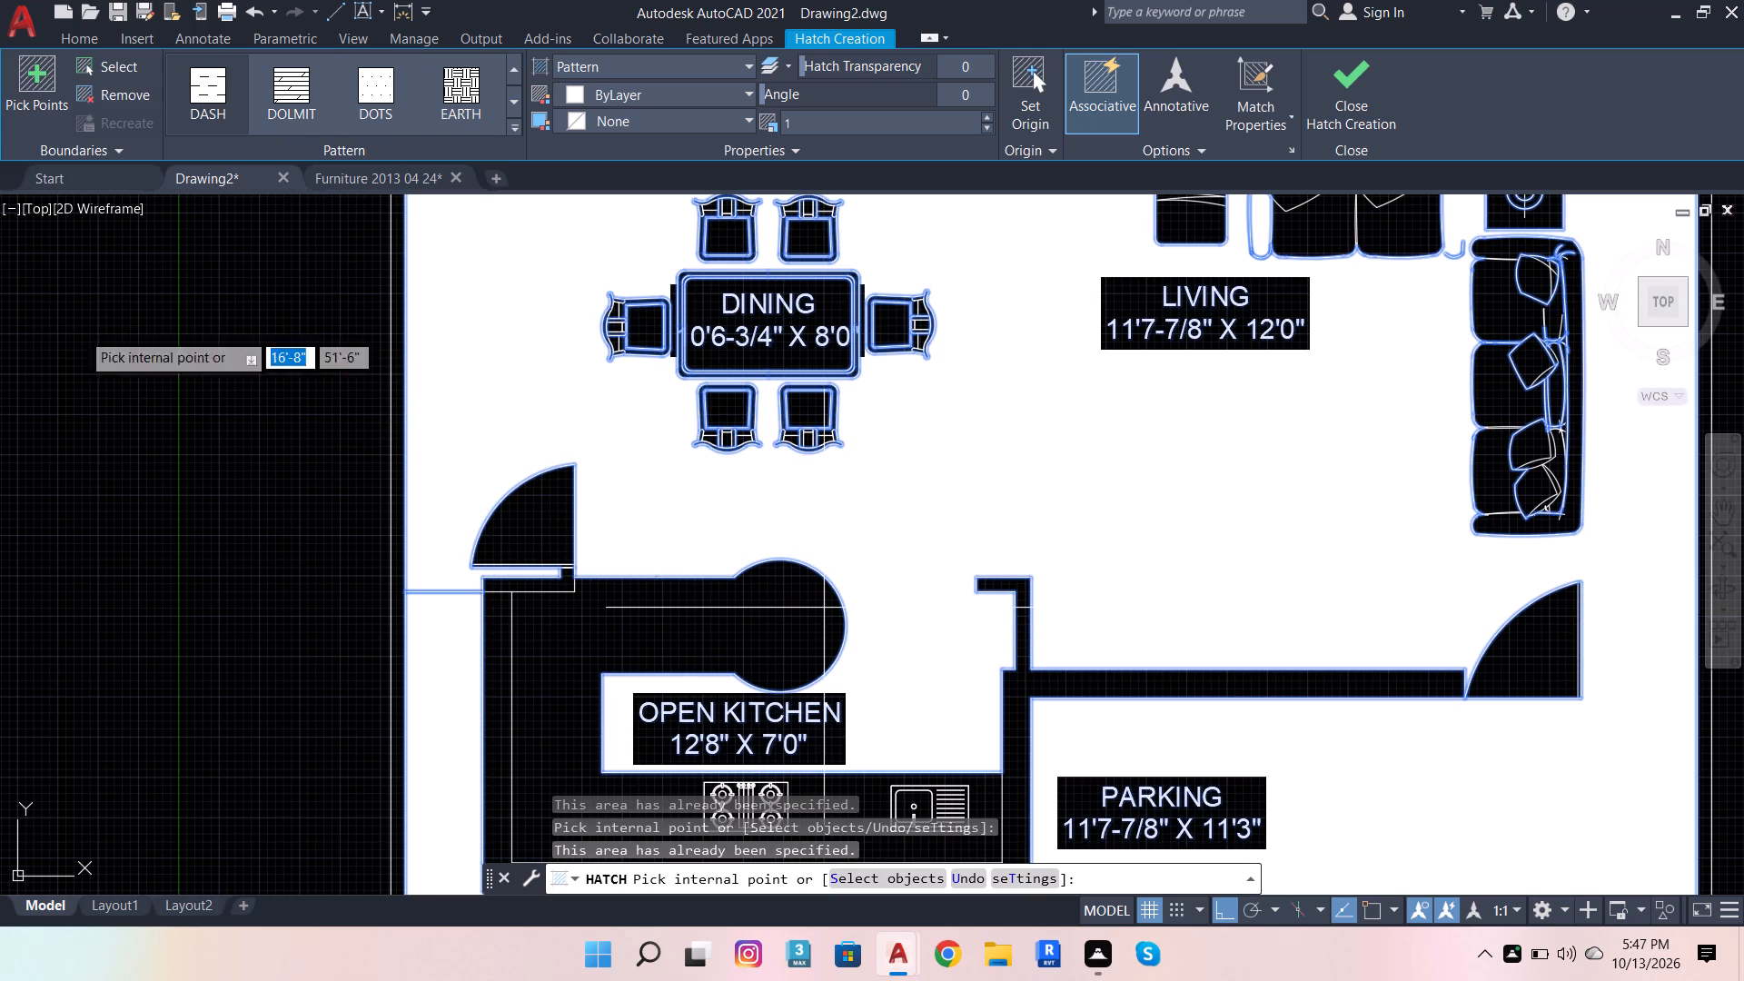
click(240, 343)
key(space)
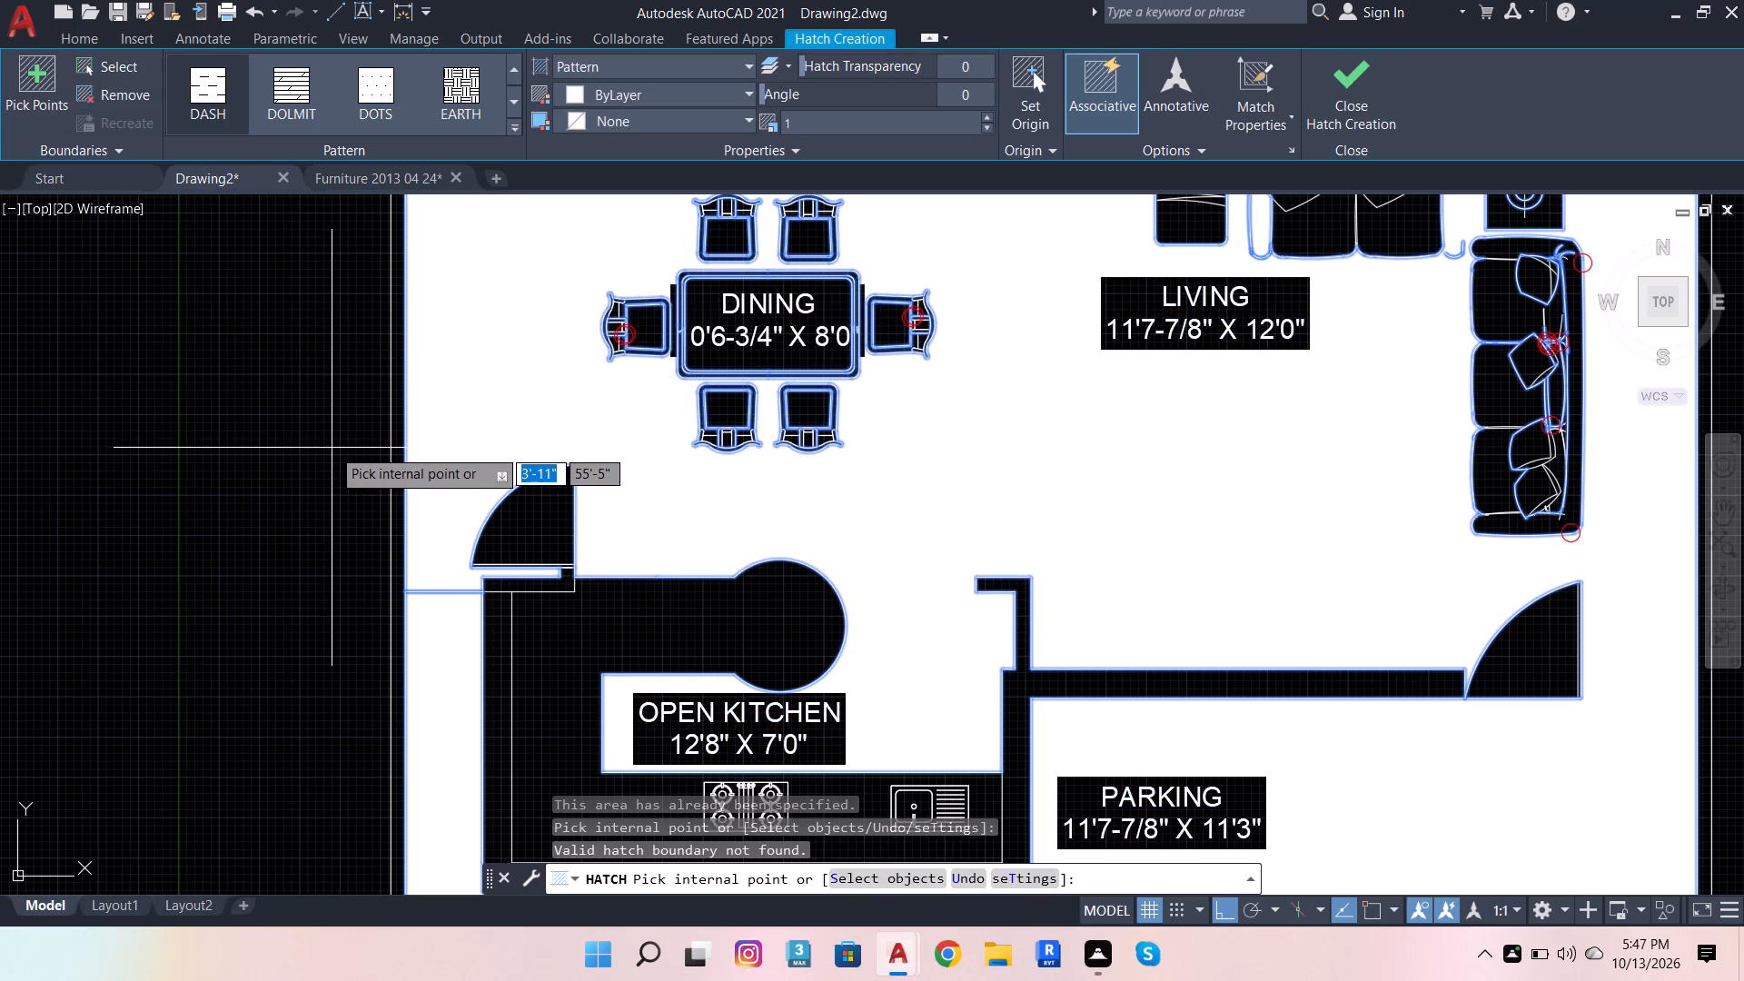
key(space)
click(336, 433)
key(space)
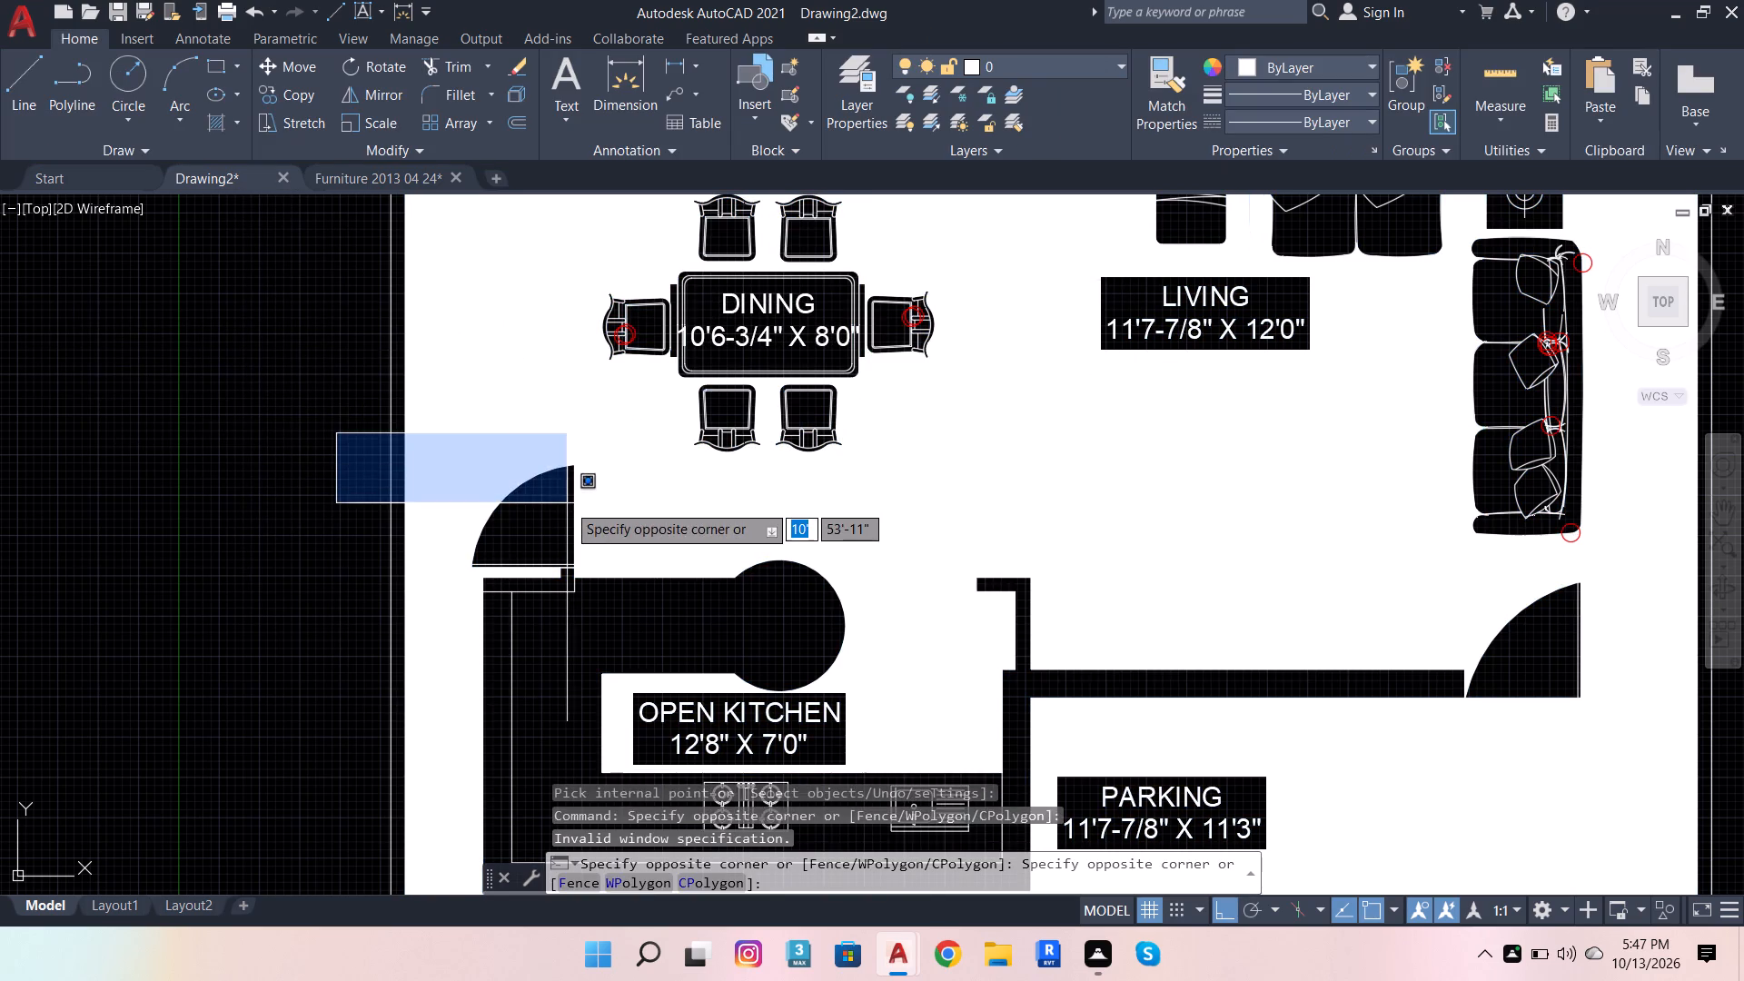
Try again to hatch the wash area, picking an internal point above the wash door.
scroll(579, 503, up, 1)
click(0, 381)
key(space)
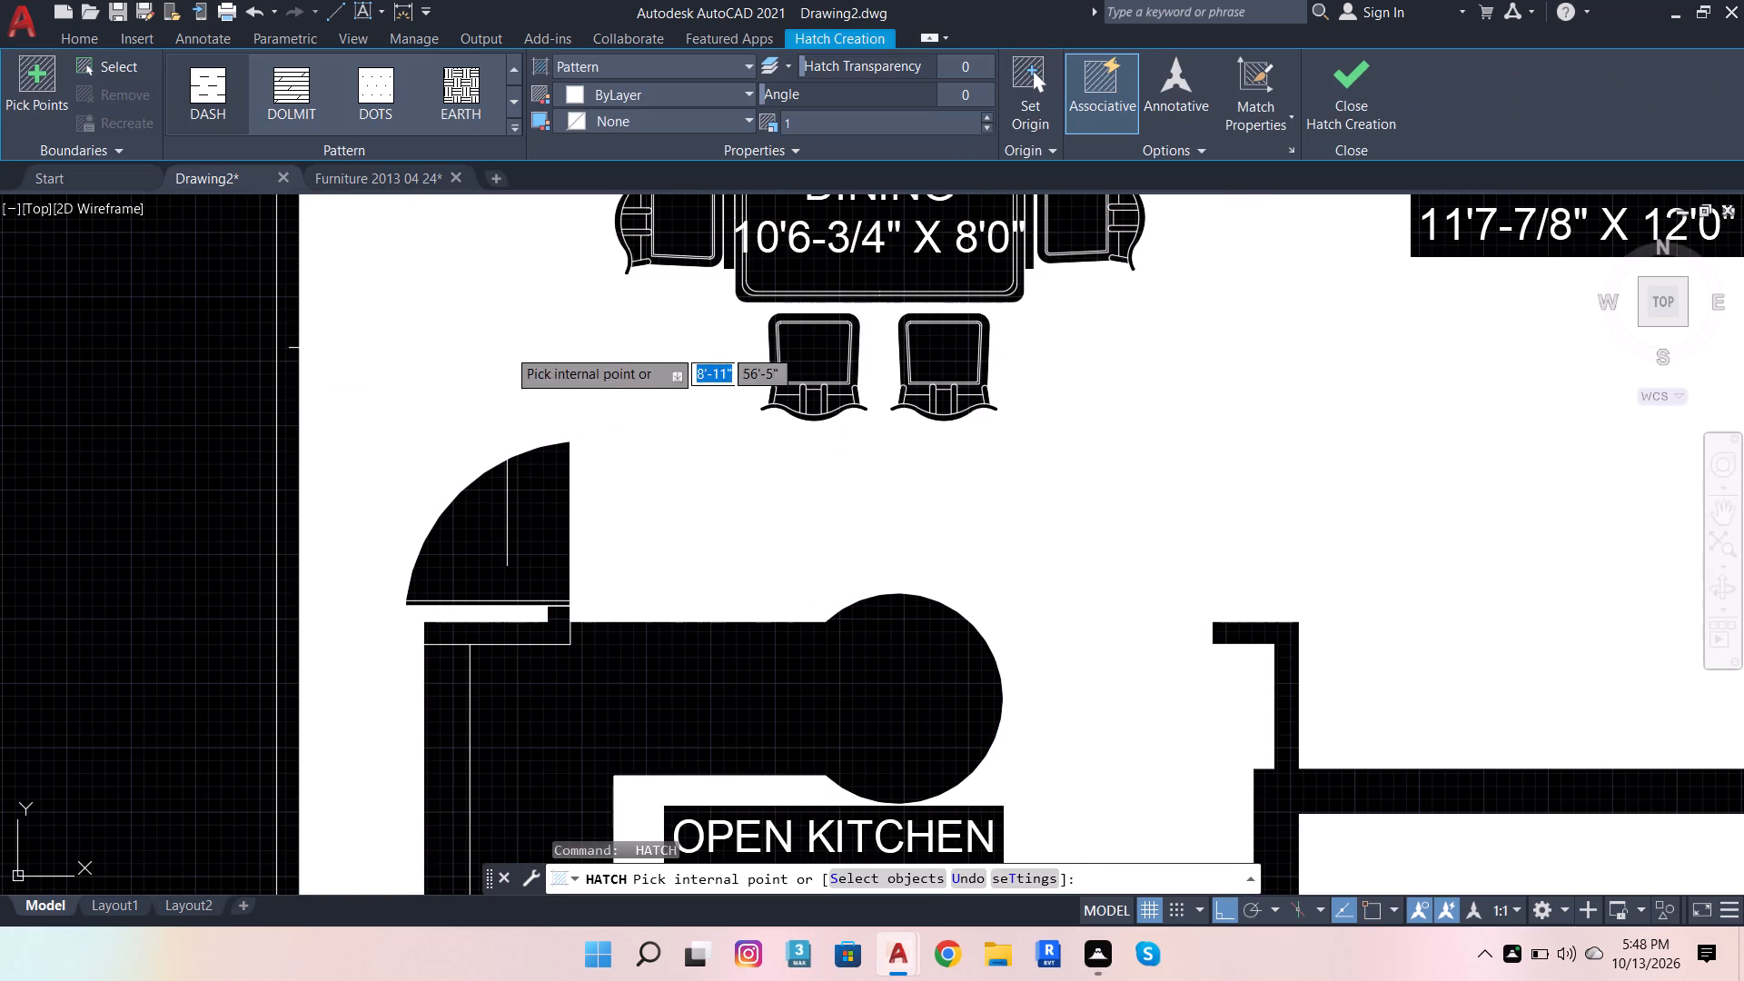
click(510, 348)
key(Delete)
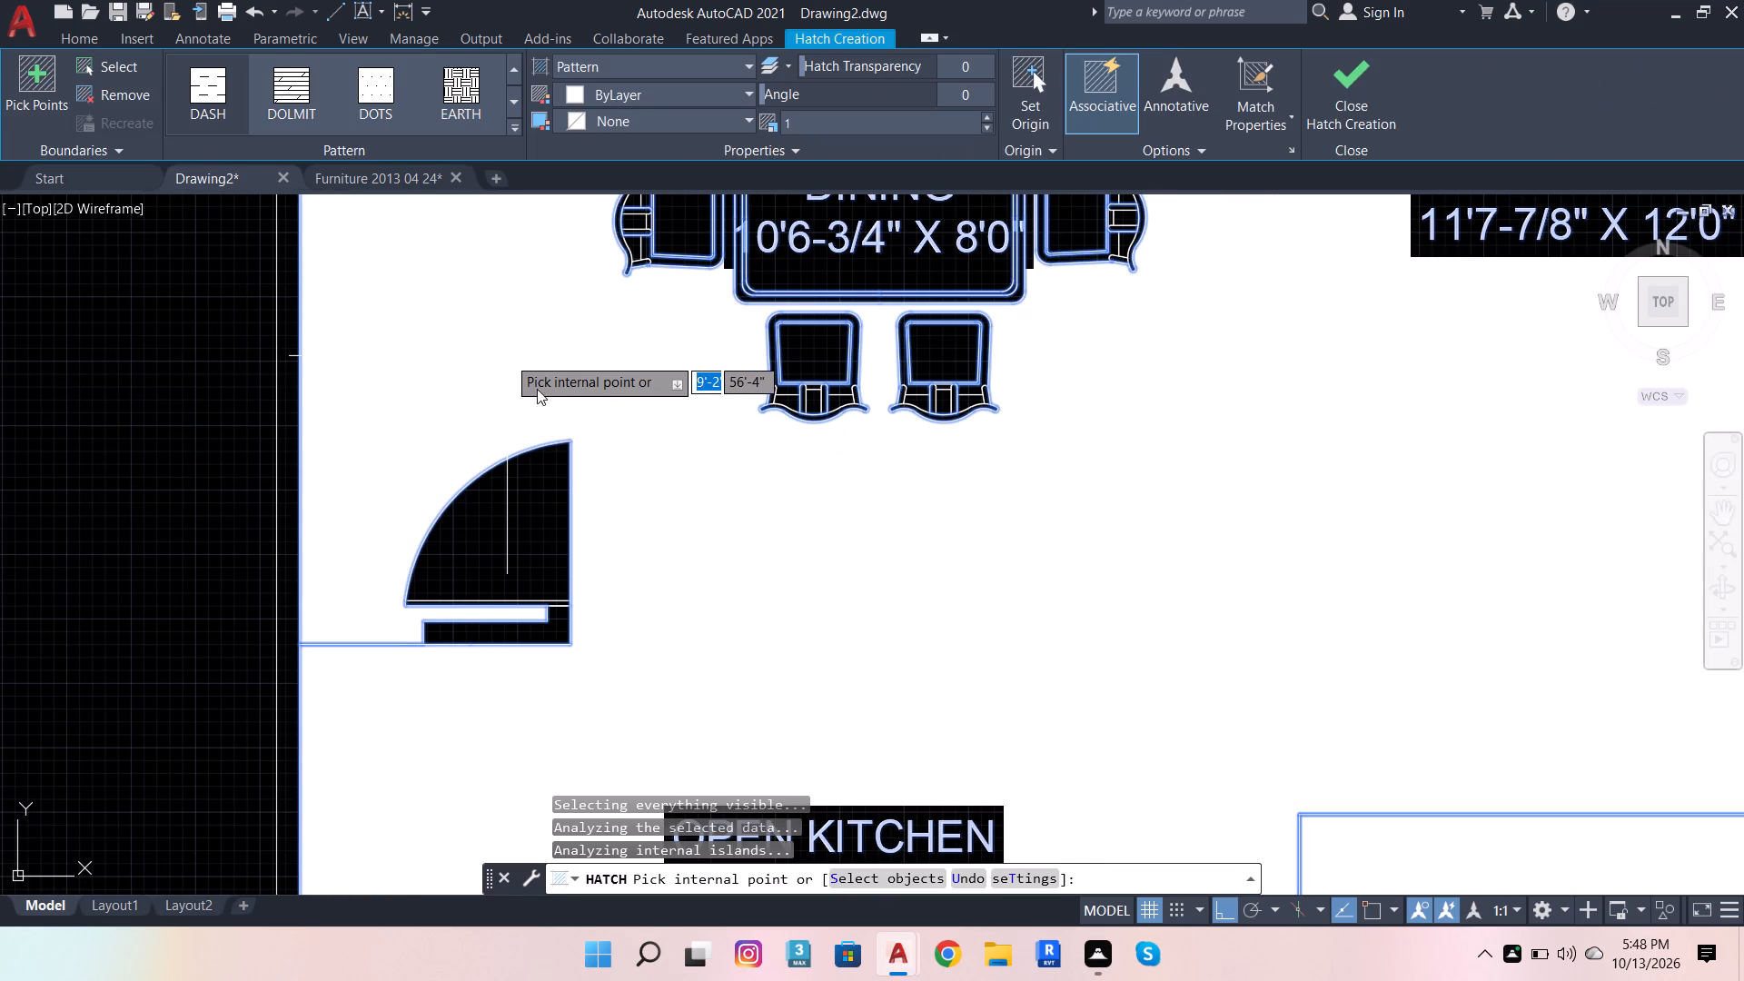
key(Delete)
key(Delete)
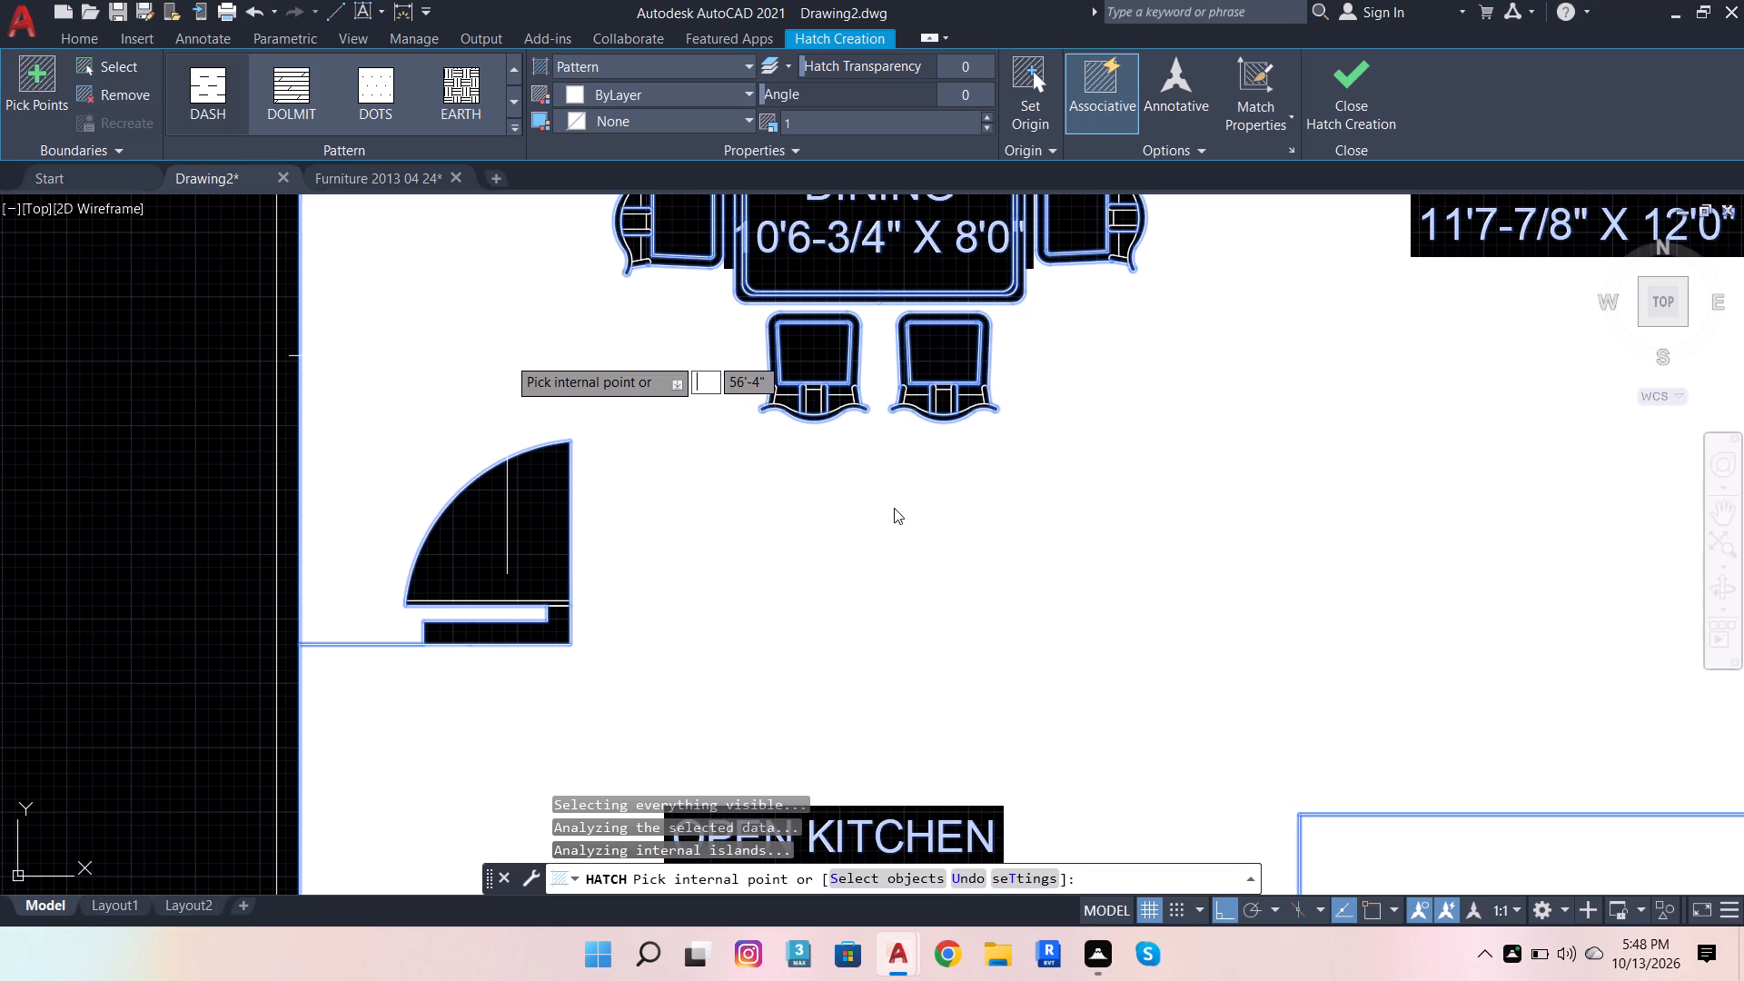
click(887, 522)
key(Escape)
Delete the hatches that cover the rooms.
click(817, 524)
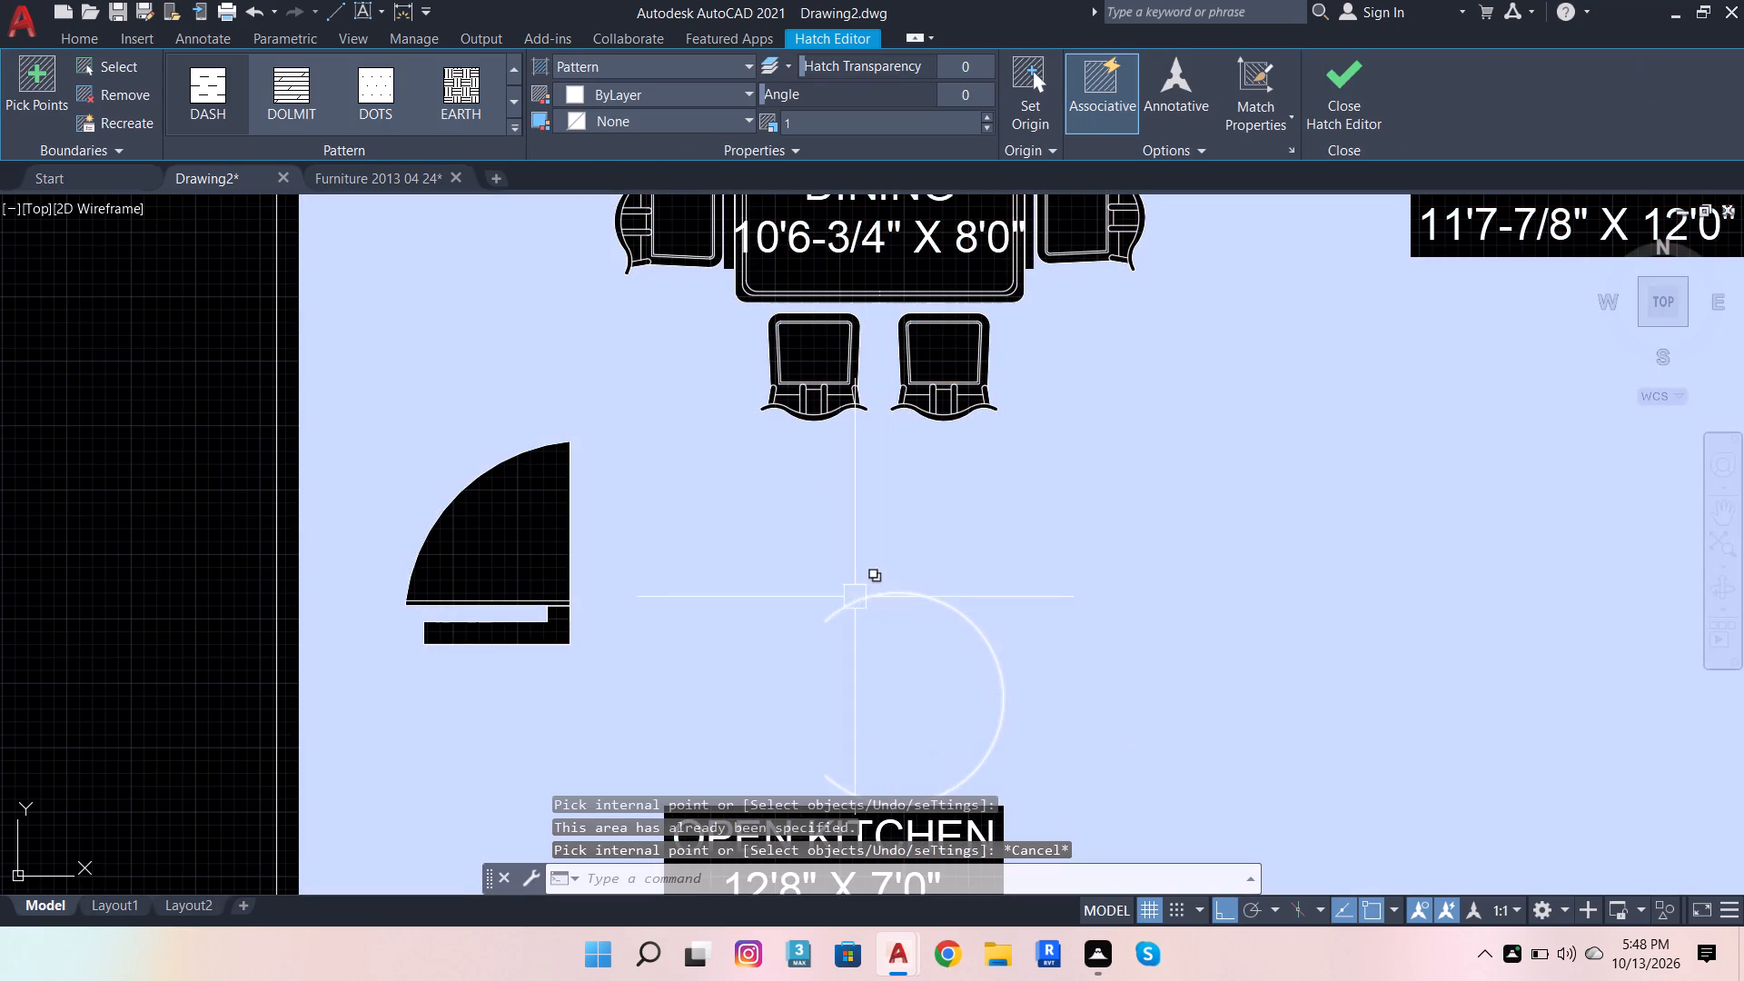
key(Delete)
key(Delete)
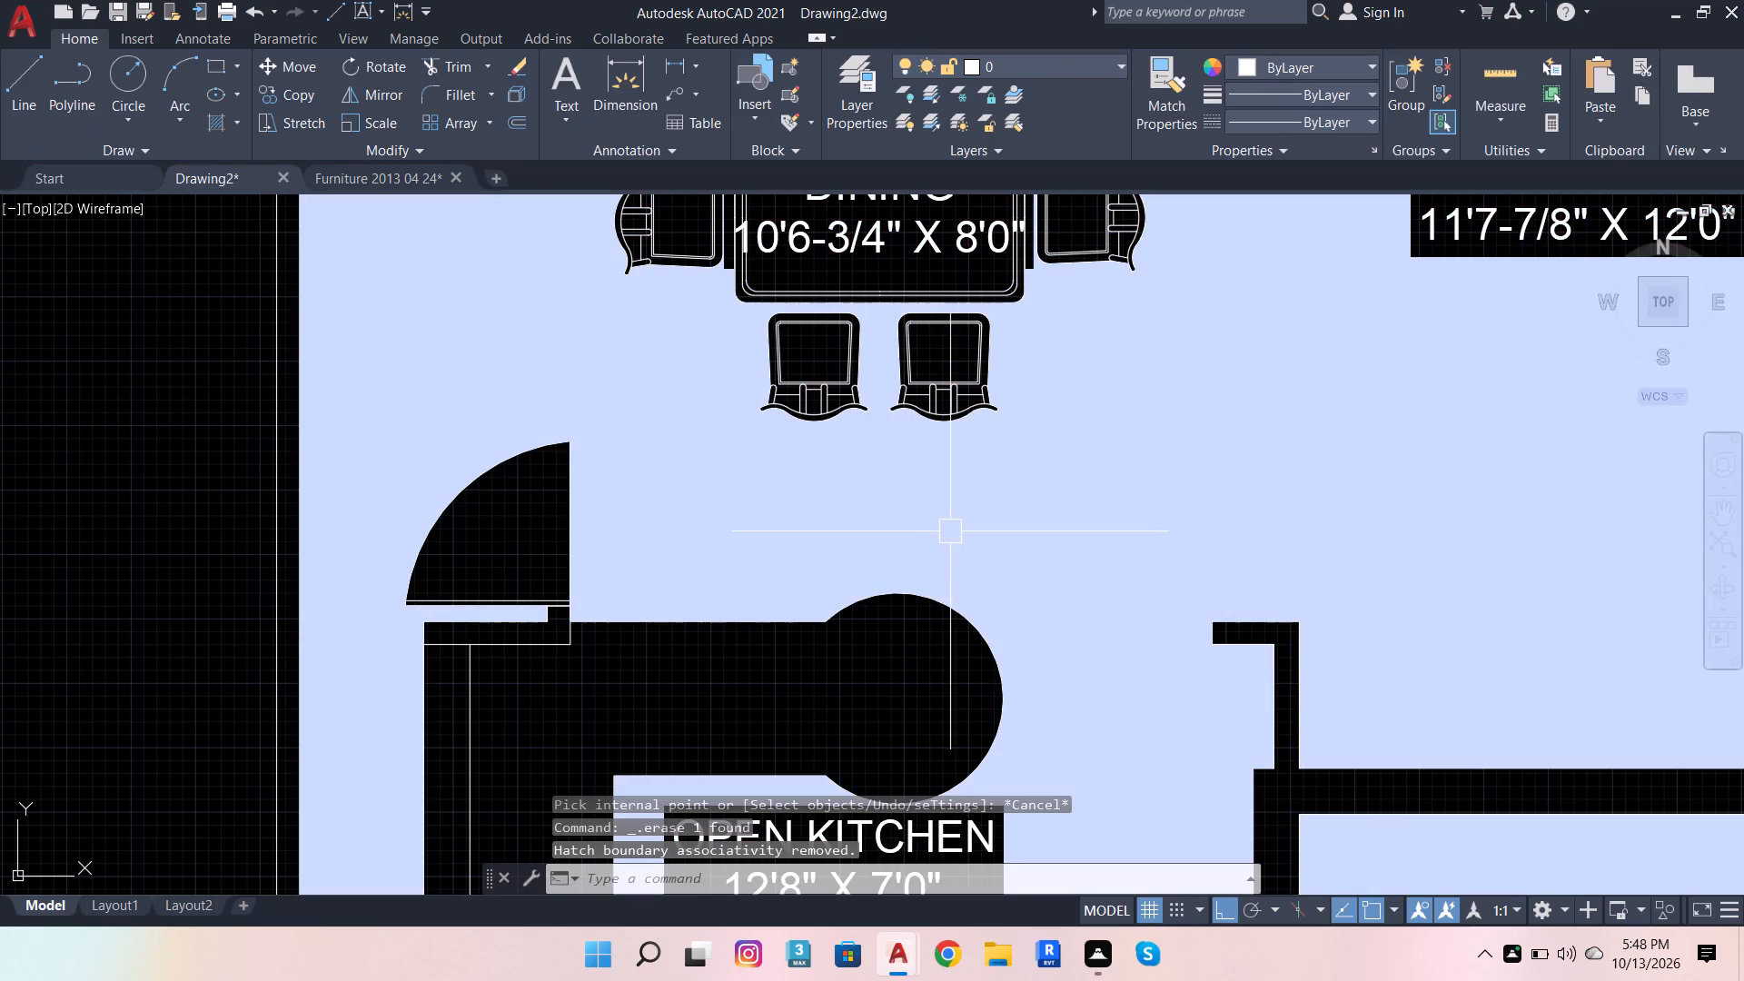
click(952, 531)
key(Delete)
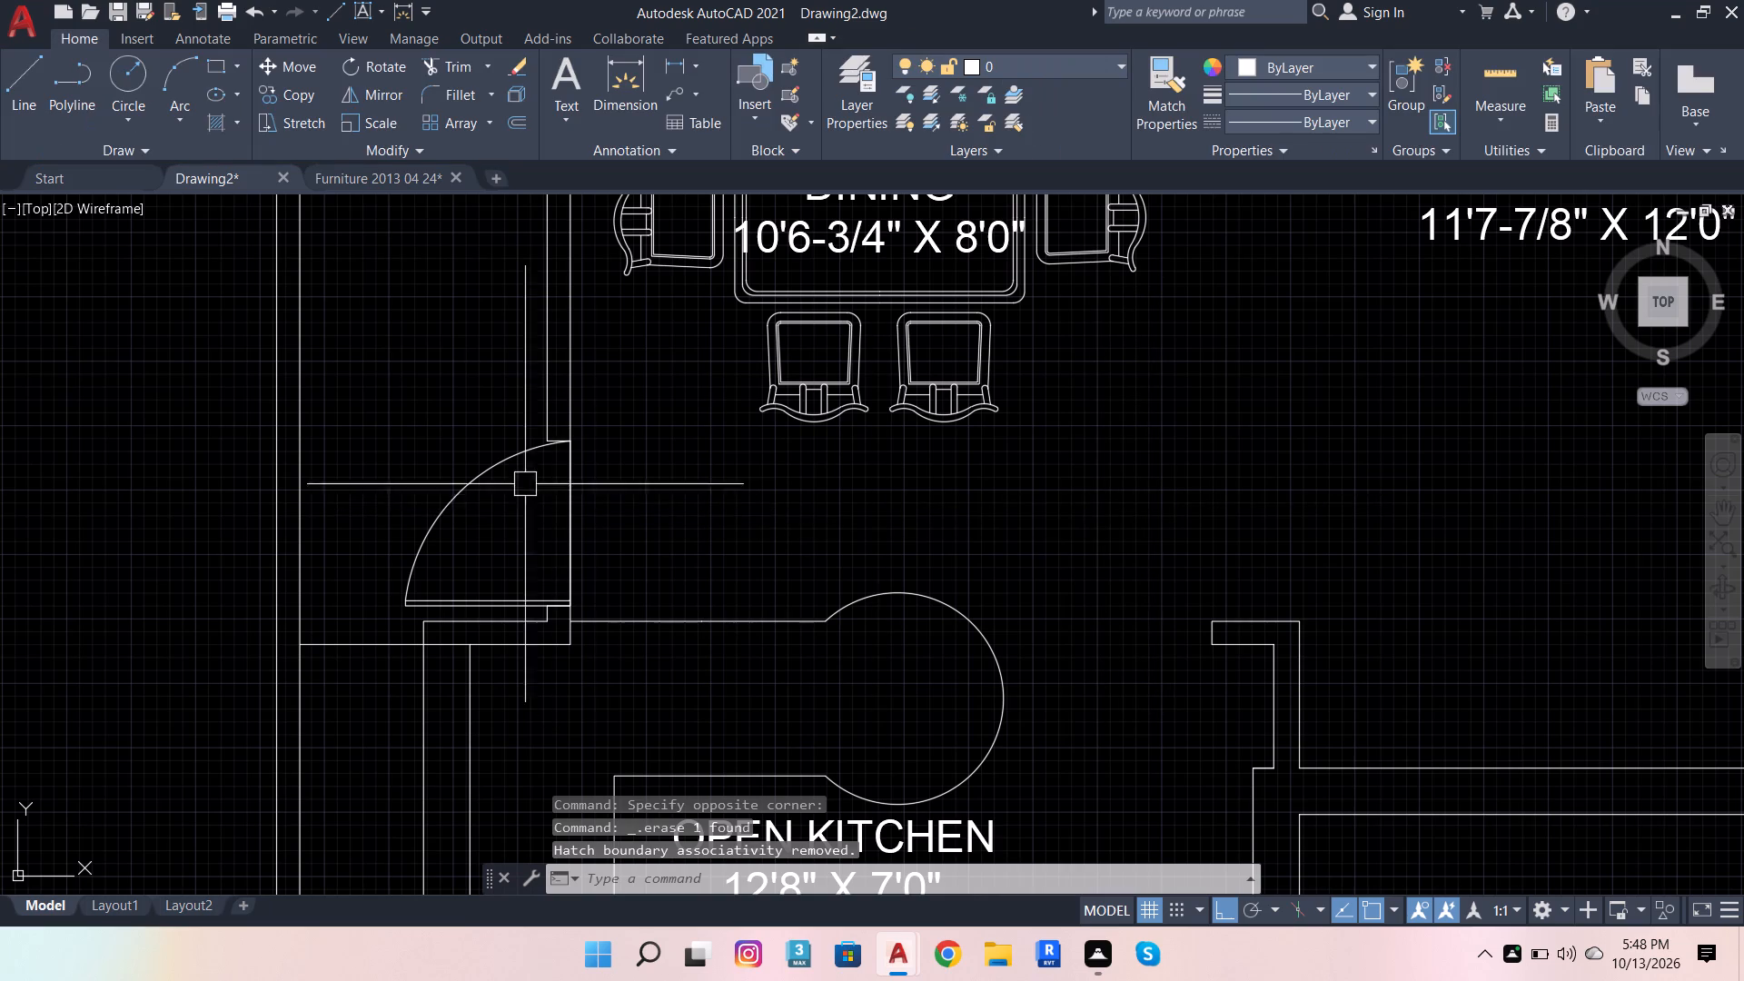
Trim away the parts of both horizontal wash-area lines that cross the walls of the 7'11" X 4'0" room and the kitchen.
scroll(552, 400, up, 1)
scroll(637, 511, down, 4)
scroll(629, 457, up, 2)
scroll(520, 292, up, 2)
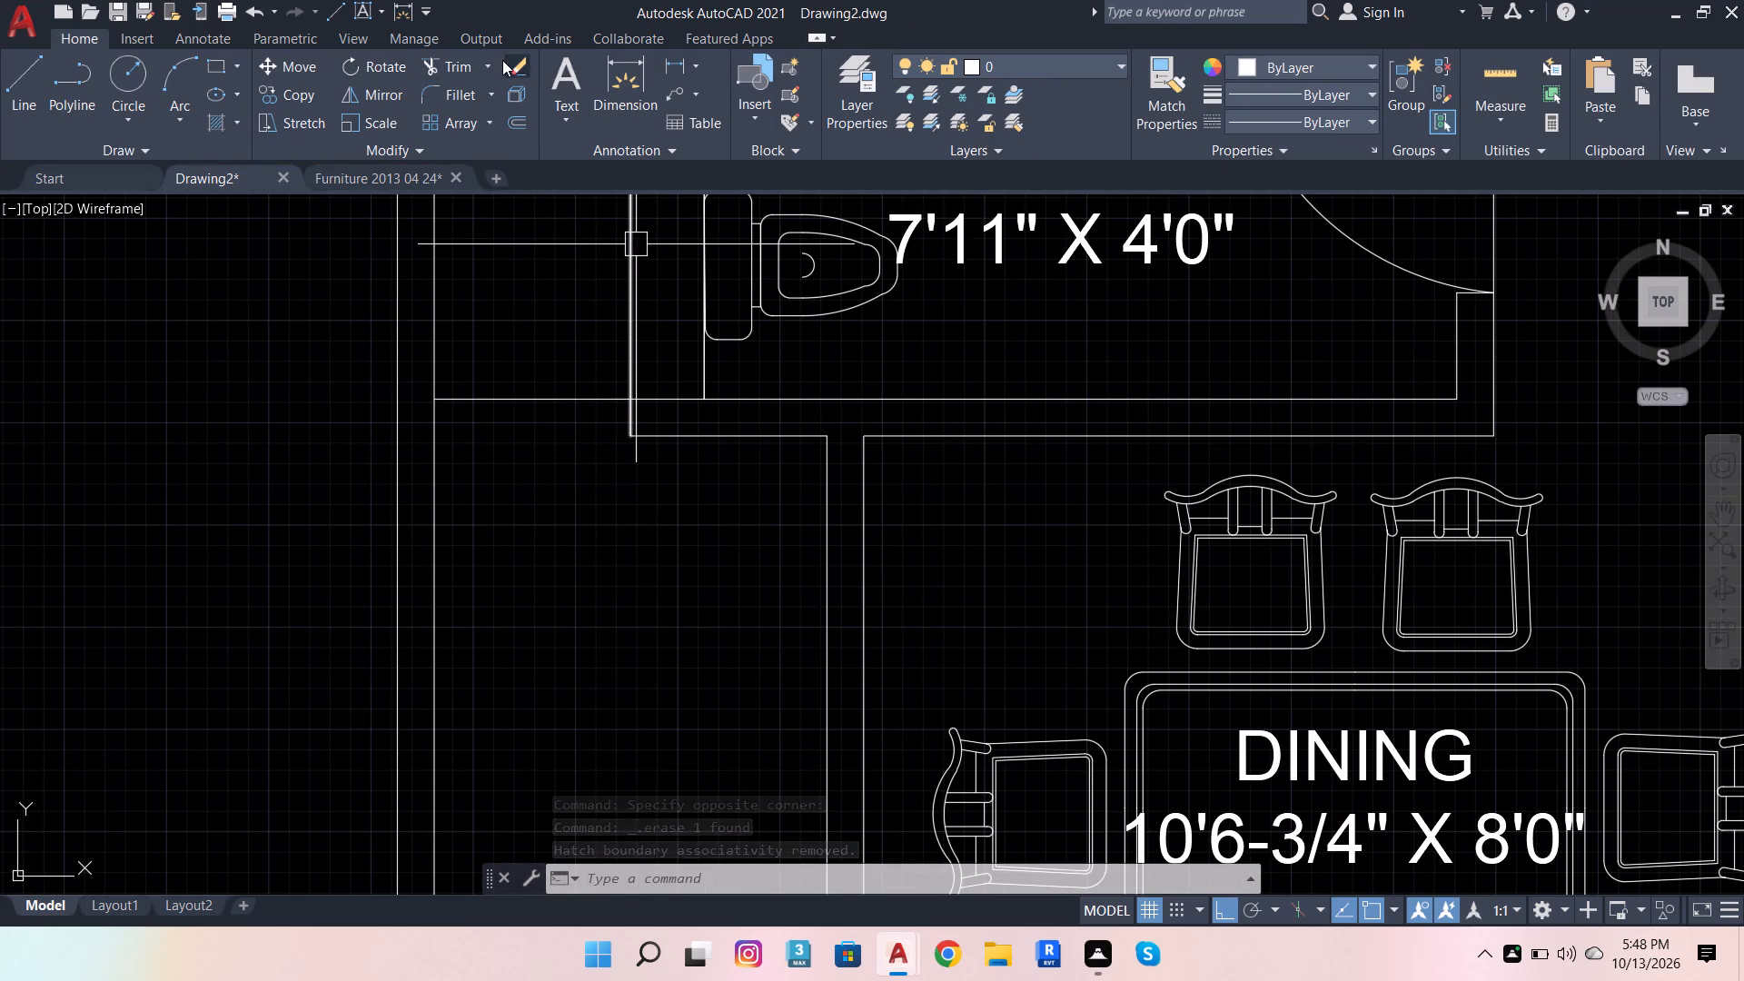
click(436, 62)
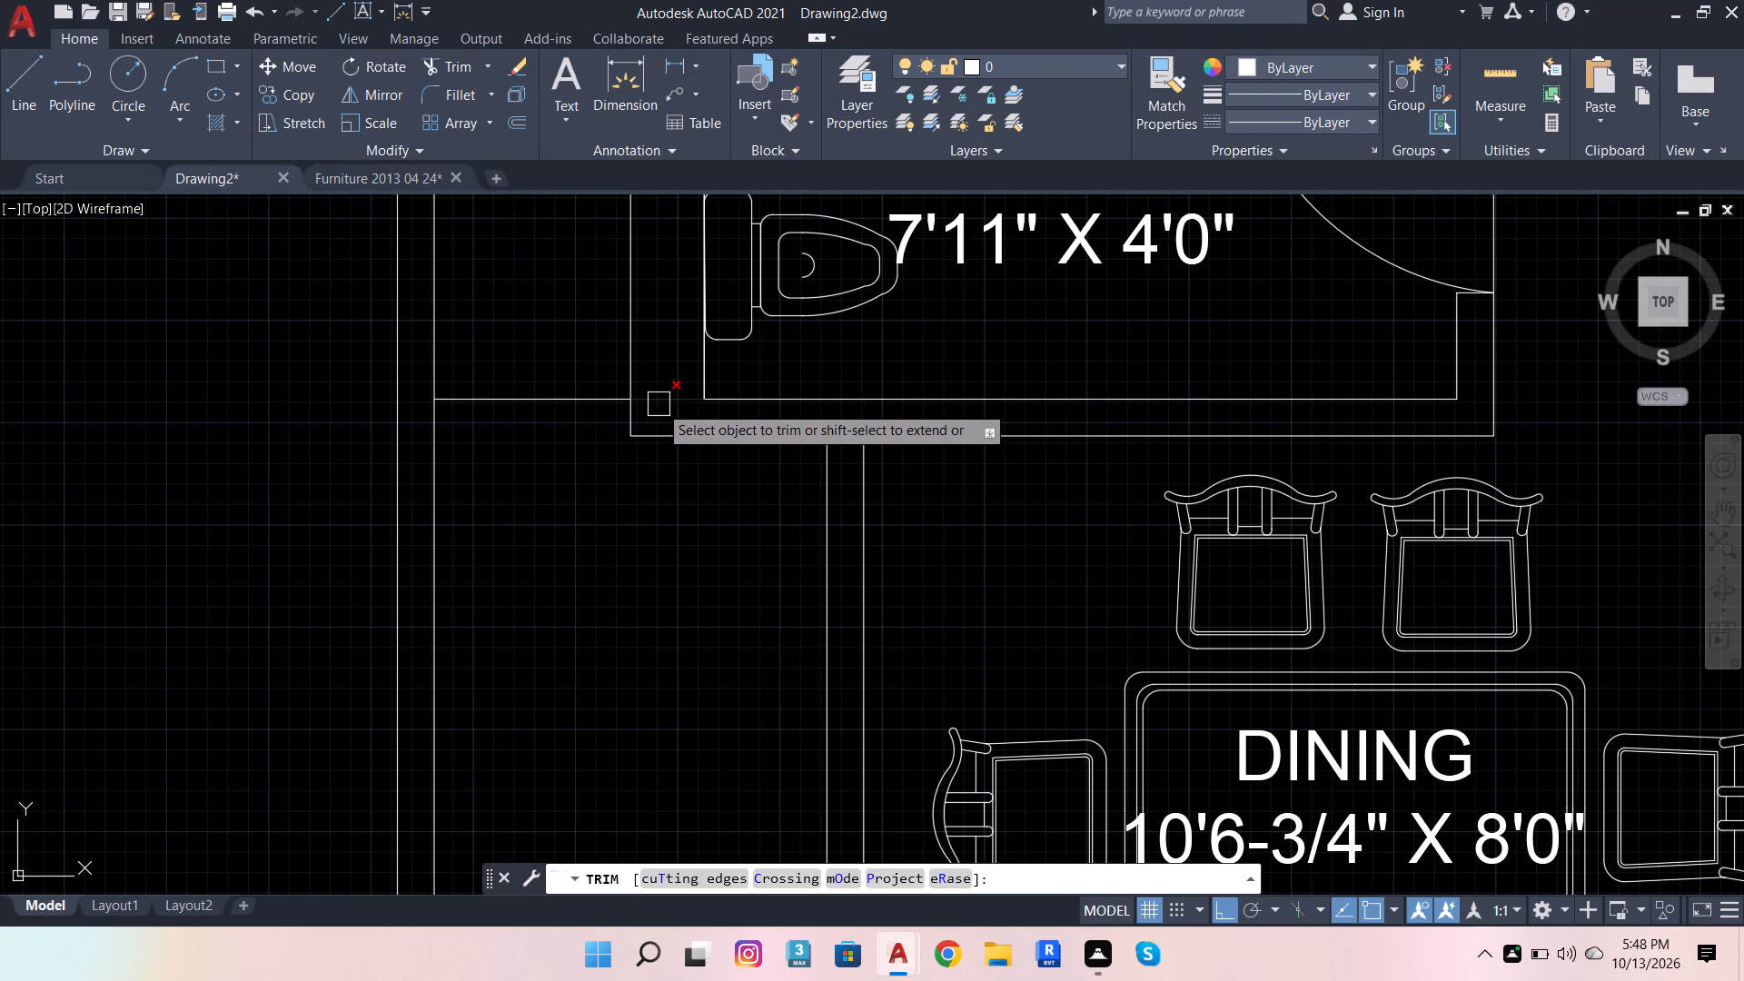
click(659, 404)
scroll(1019, 346, down, 3)
scroll(980, 632, up, 3)
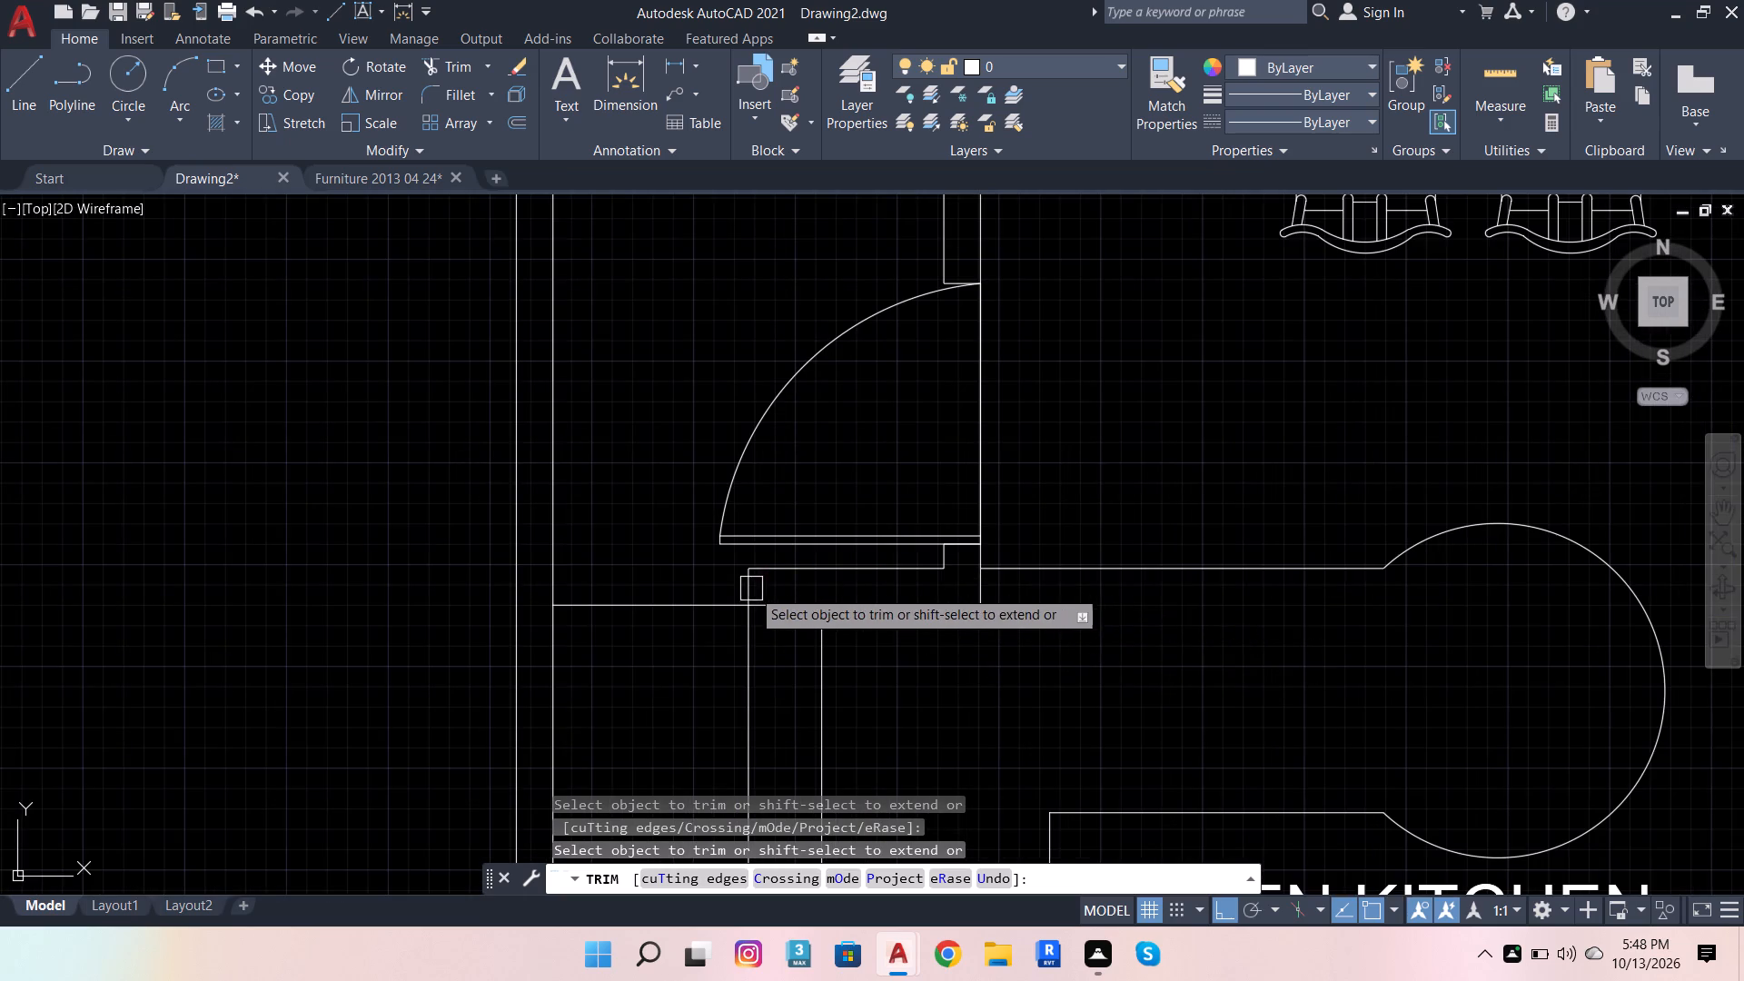
scroll(750, 590, up, 1)
click(798, 609)
scroll(1011, 643, down, 1)
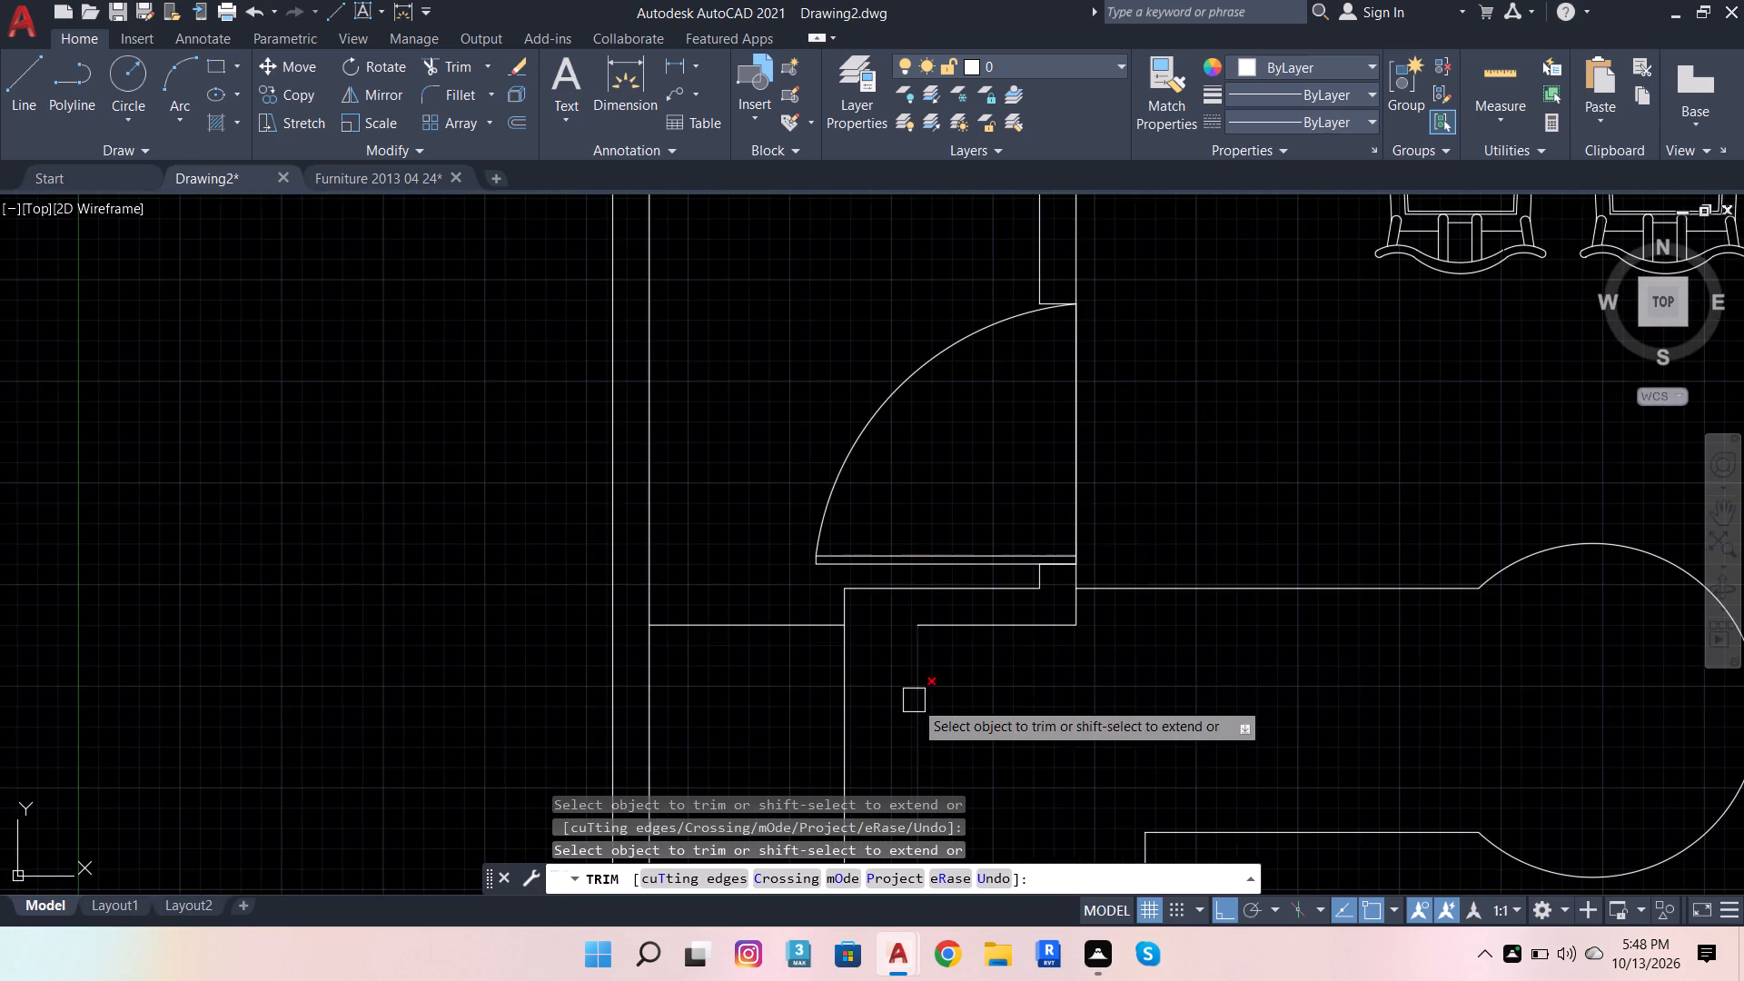
scroll(914, 706, down, 2)
key(Escape)
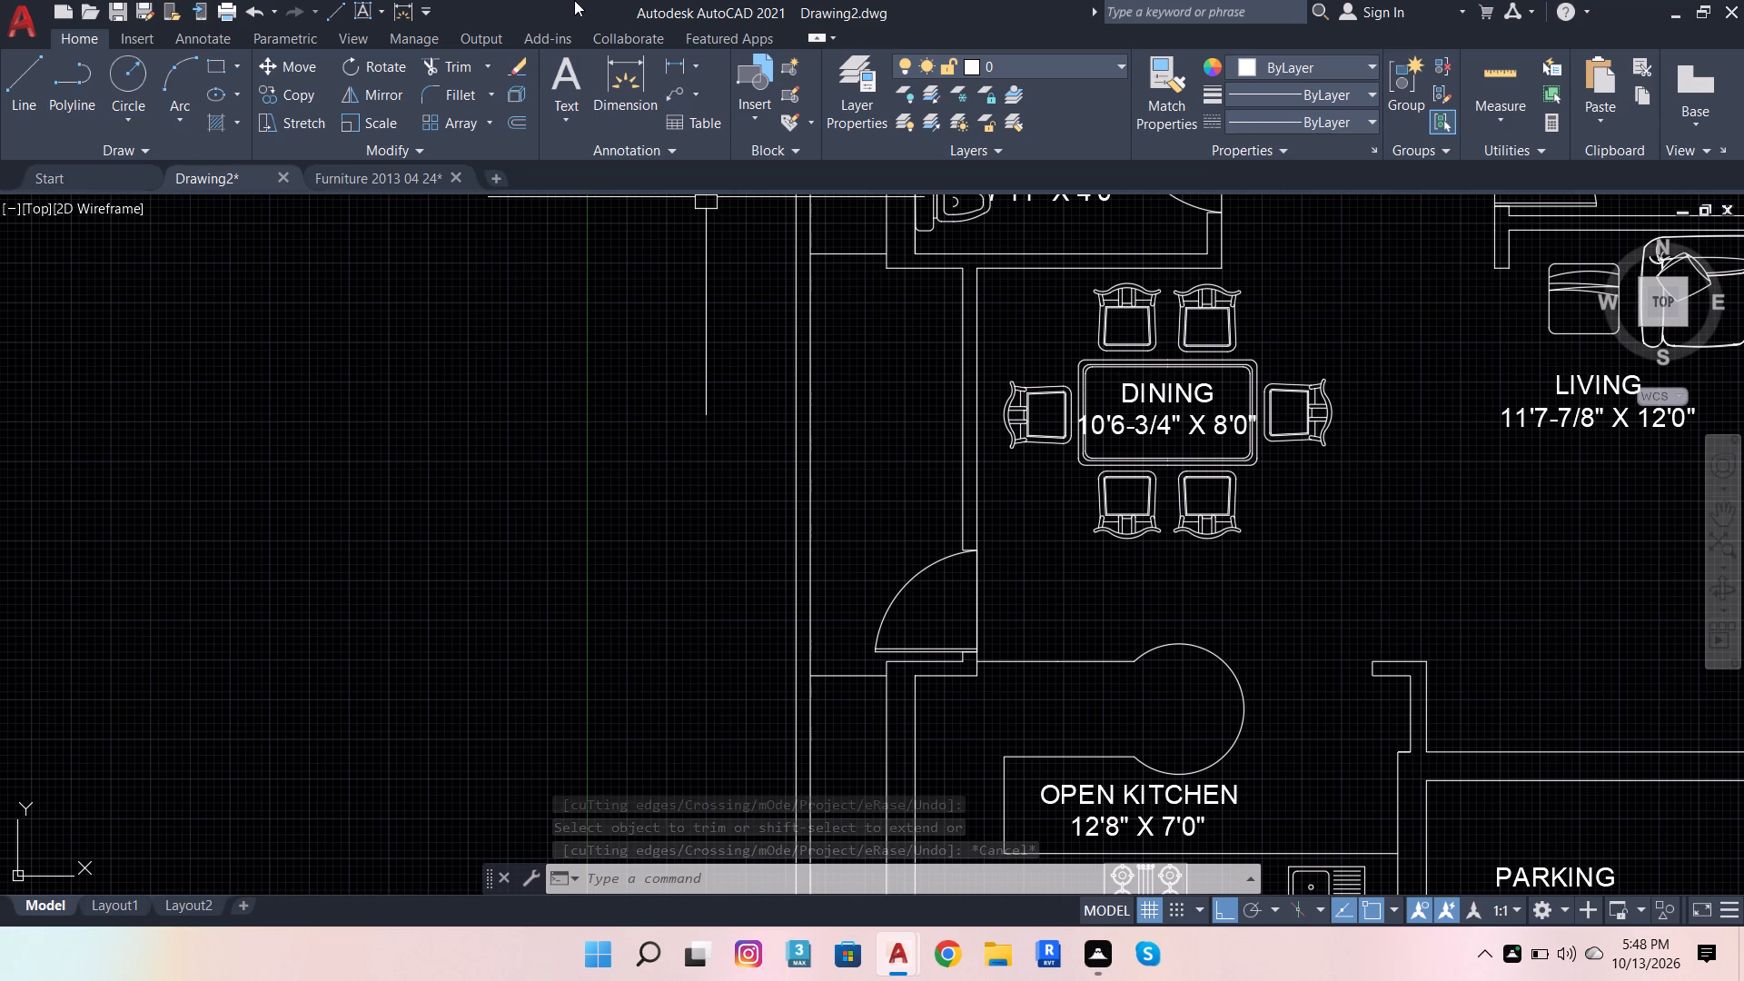
Draw a vertical line about 2'-8" long across the wash door opening, joining the wash-side corners of its lower and upper jambs.
drag(37, 67, 48, 71)
scroll(1032, 605, up, 2)
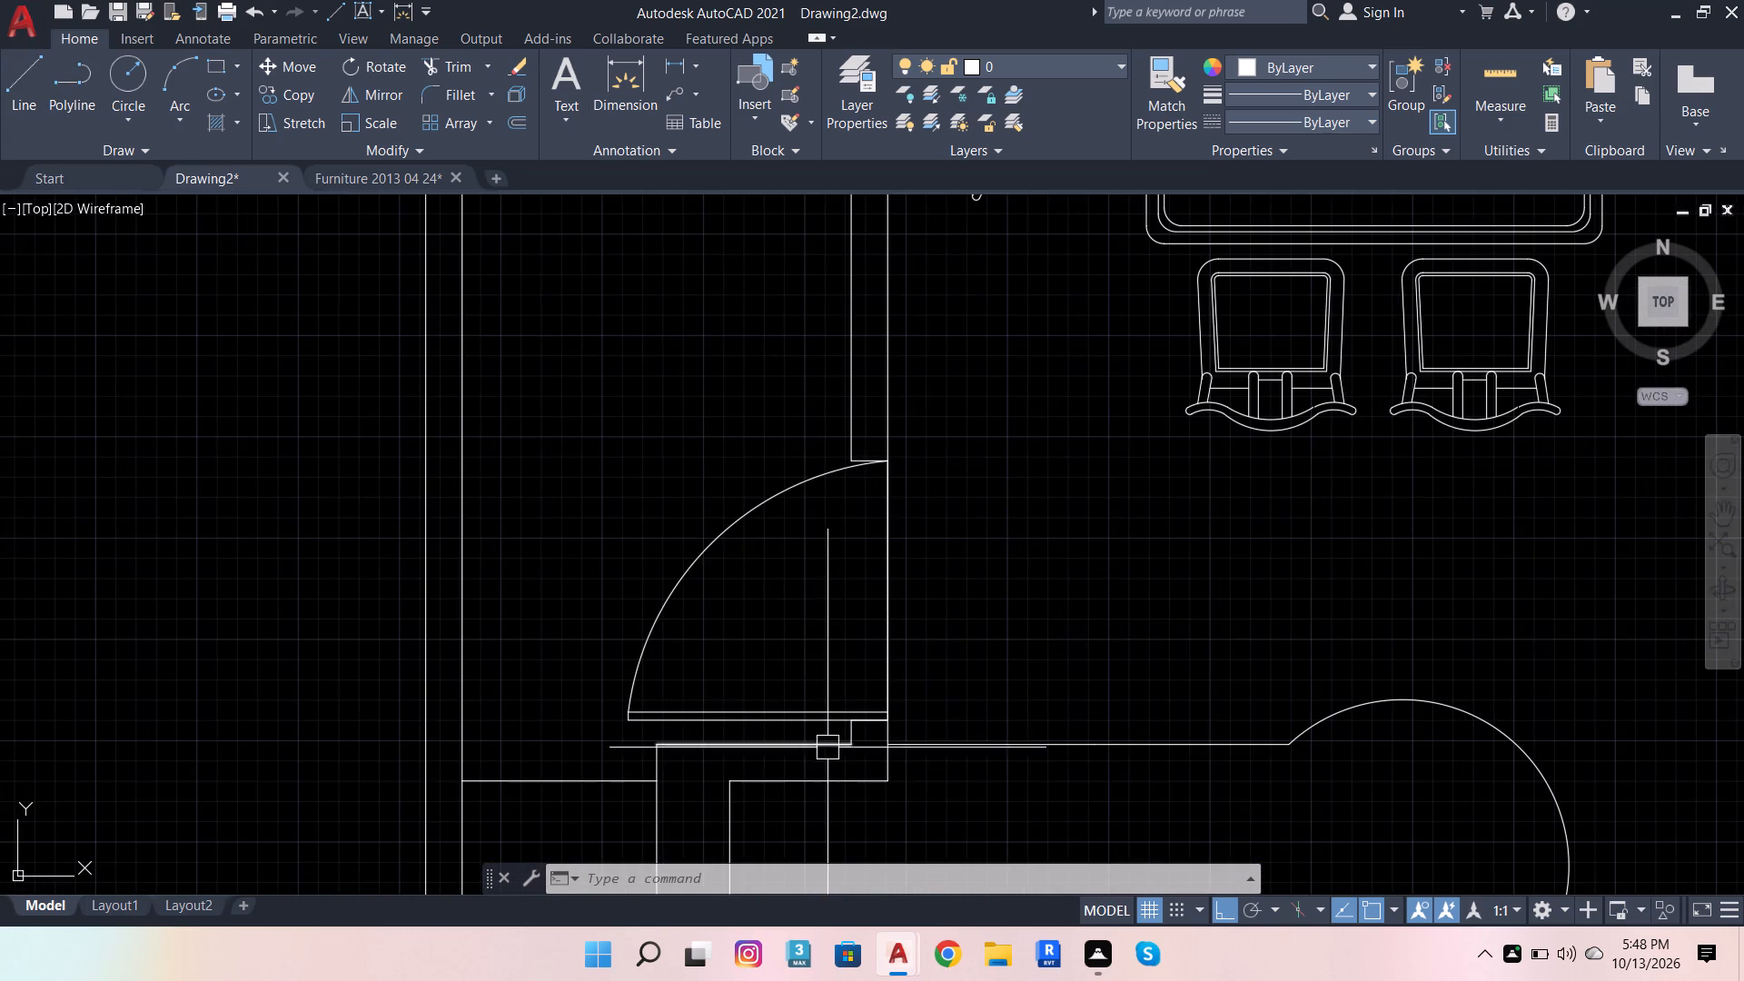
scroll(846, 733, up, 2)
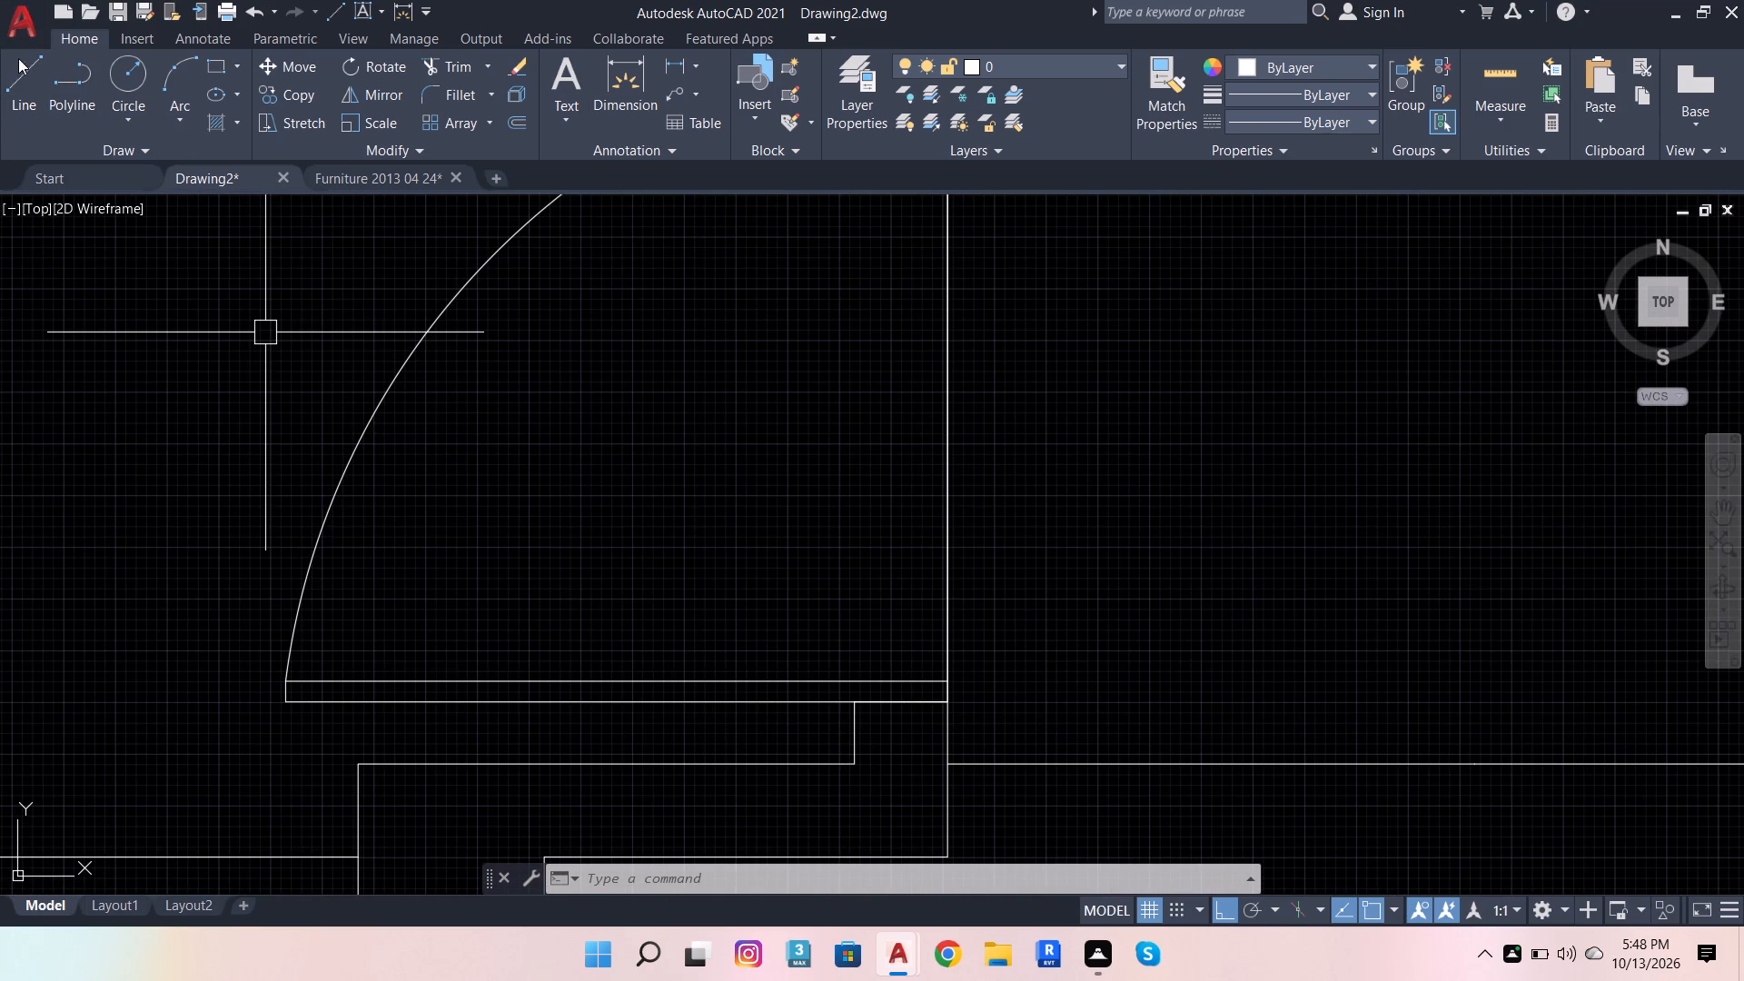
click(18, 76)
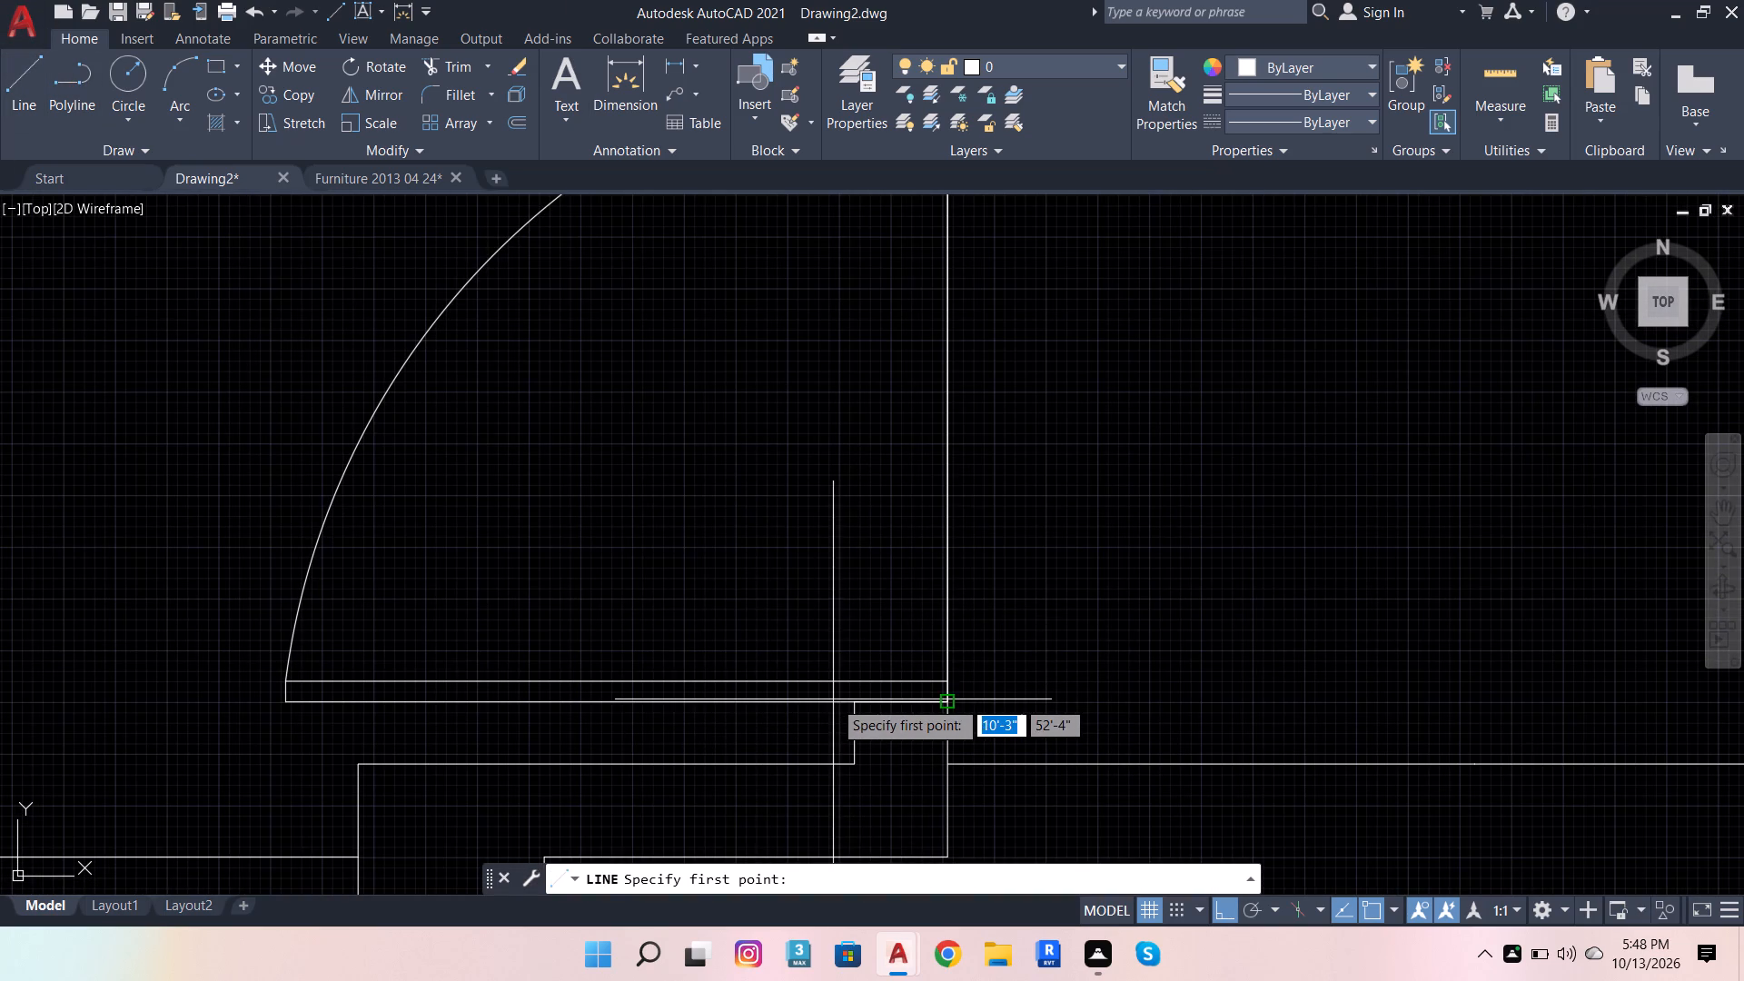
click(852, 699)
scroll(966, 754, down, 2)
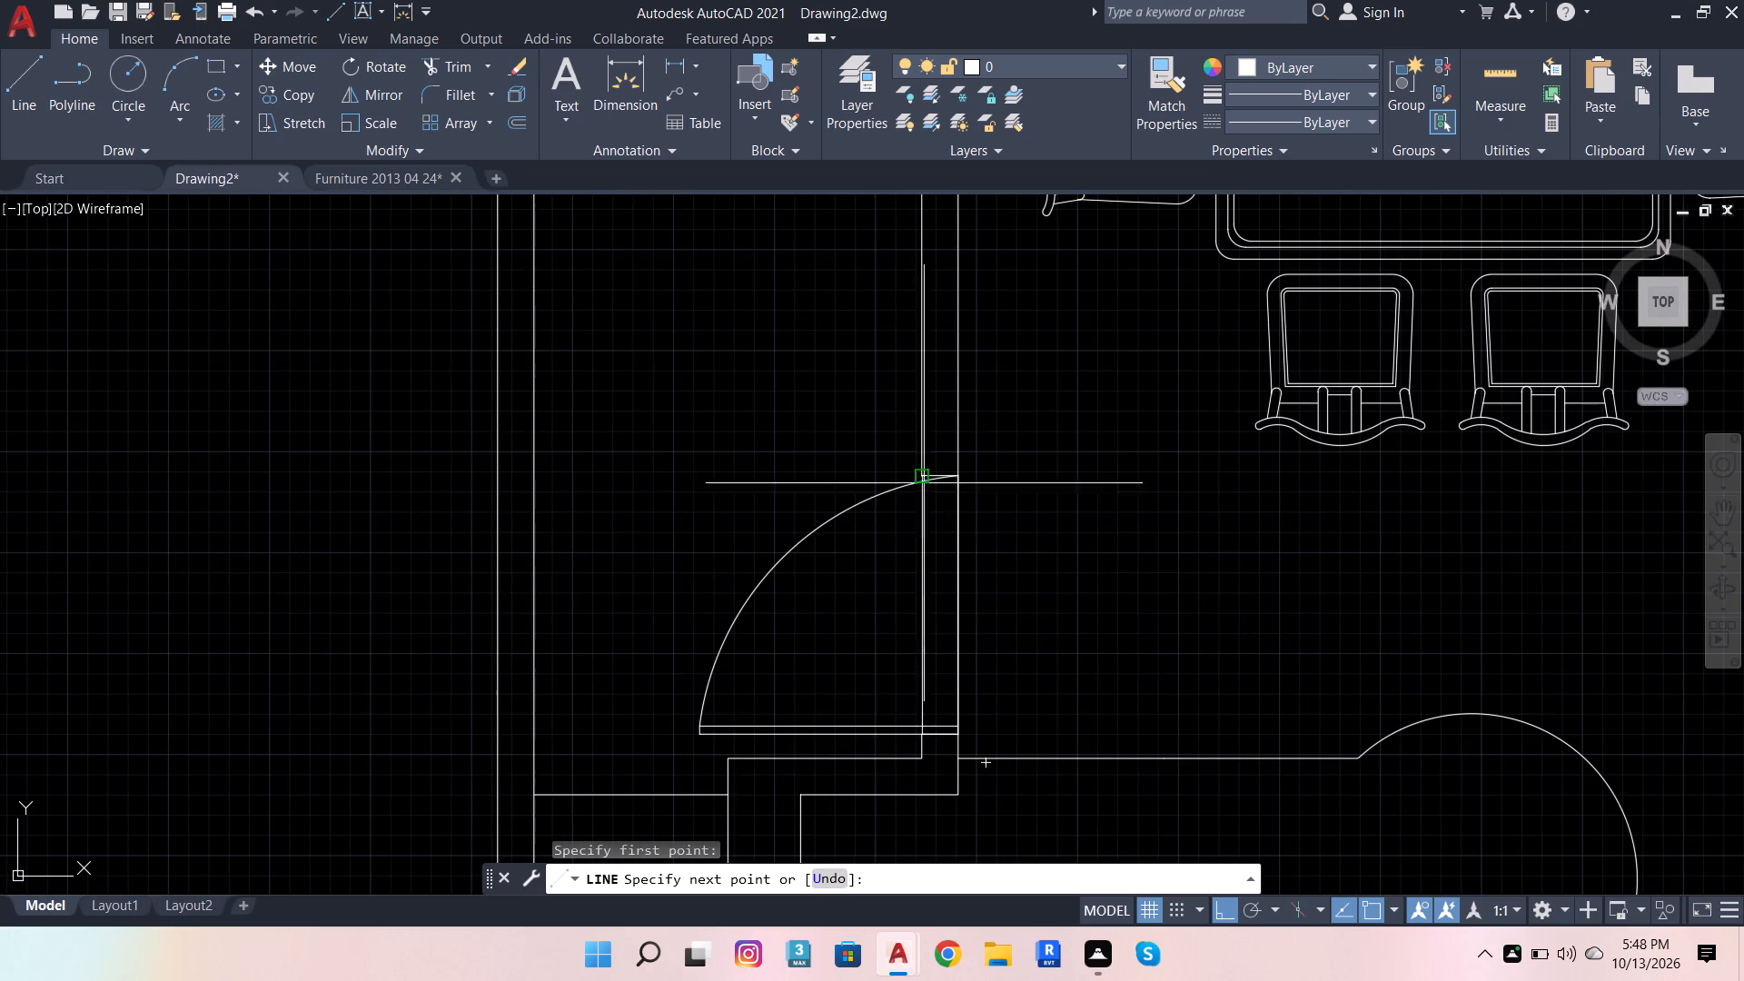
scroll(938, 441, up, 2)
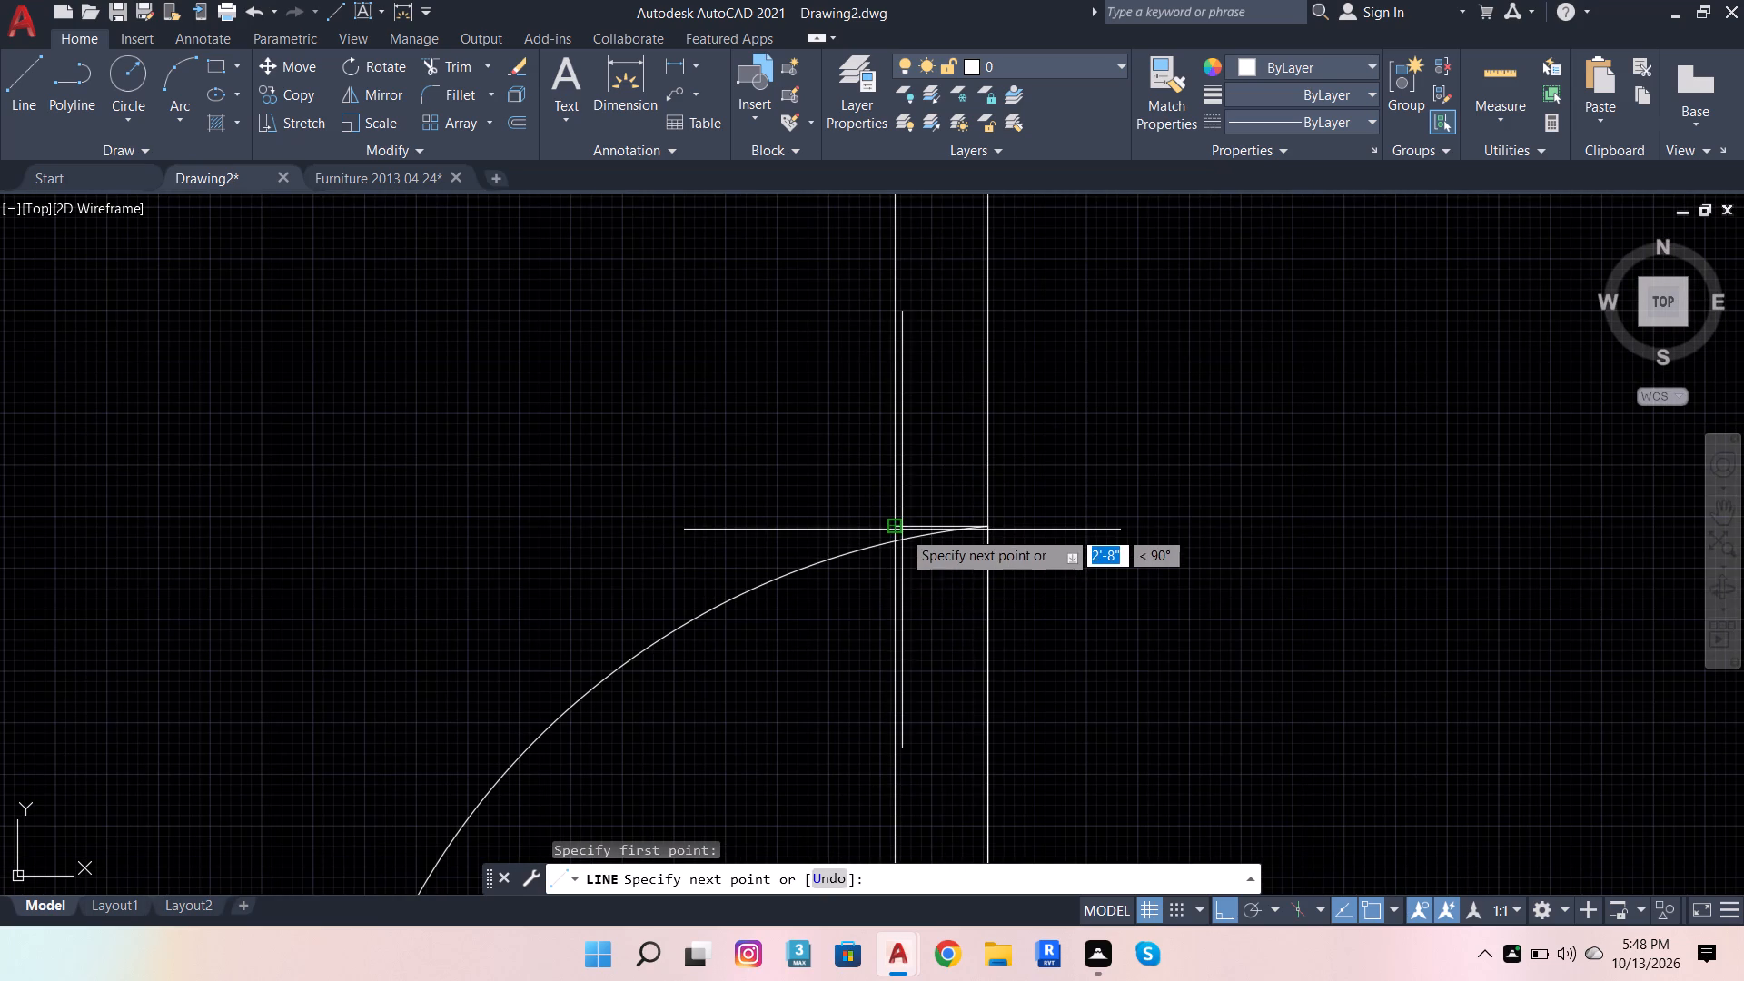
click(902, 530)
scroll(1033, 534, down, 4)
key(space)
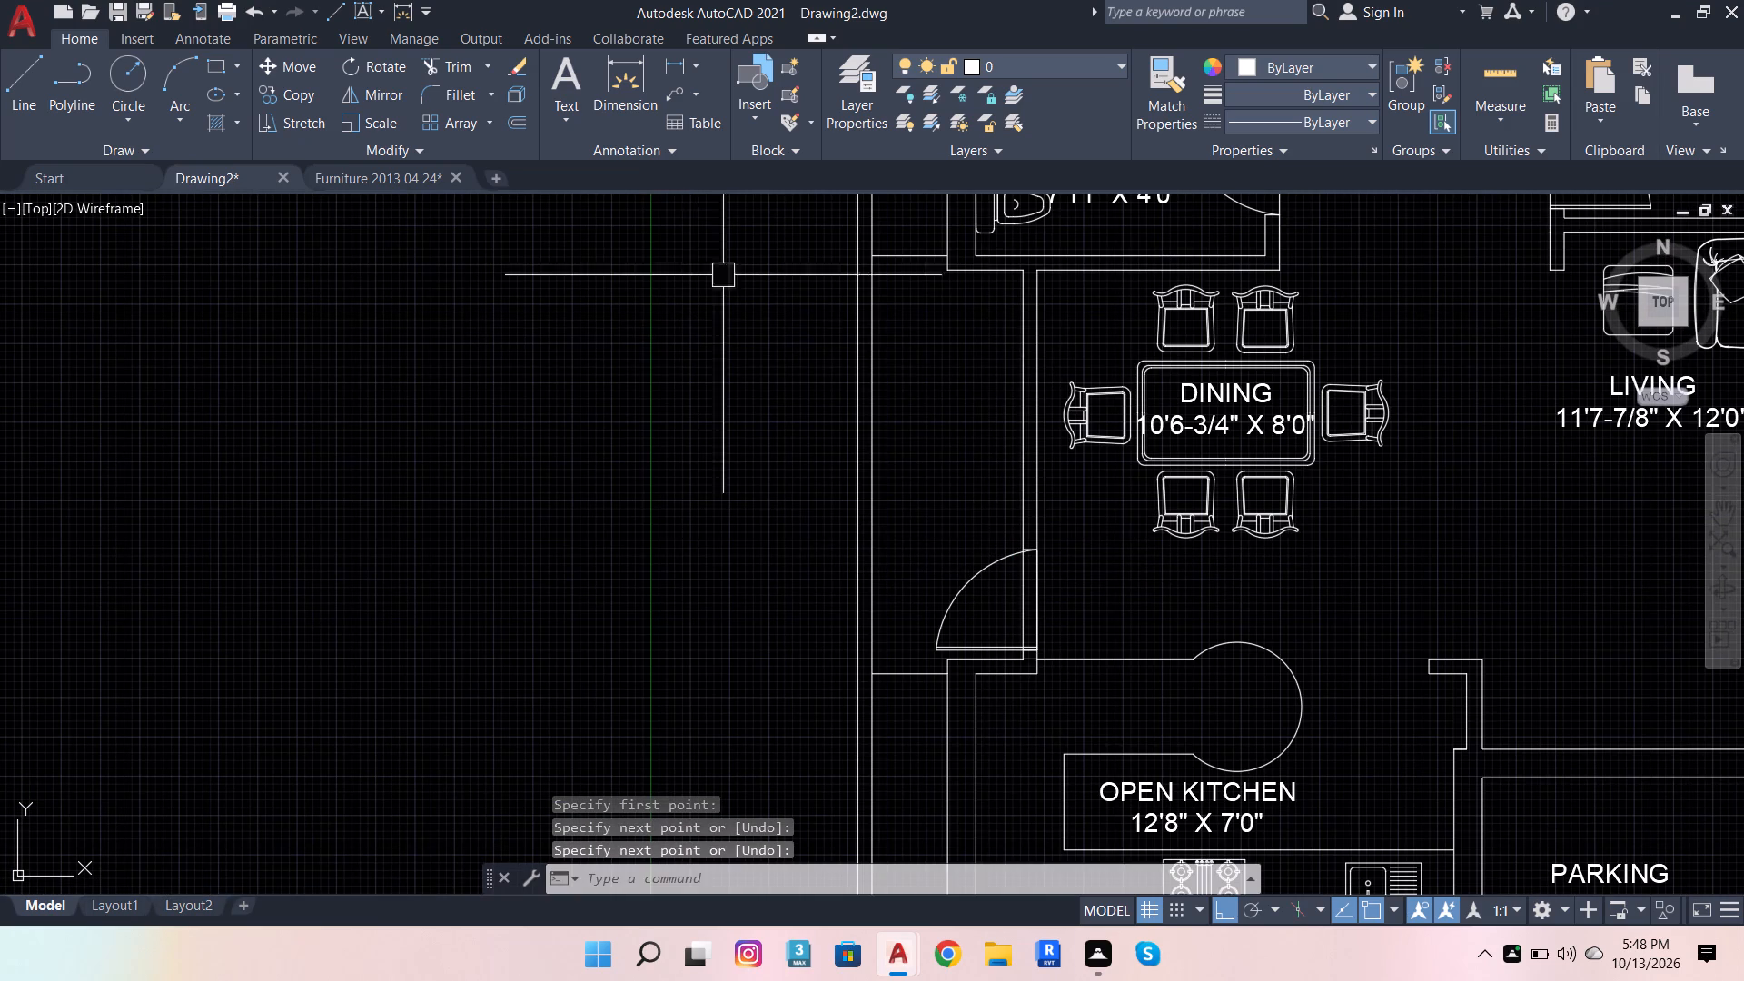
Hatch the enclosed wash area beside the DINING room with the DASH pattern.
click(218, 114)
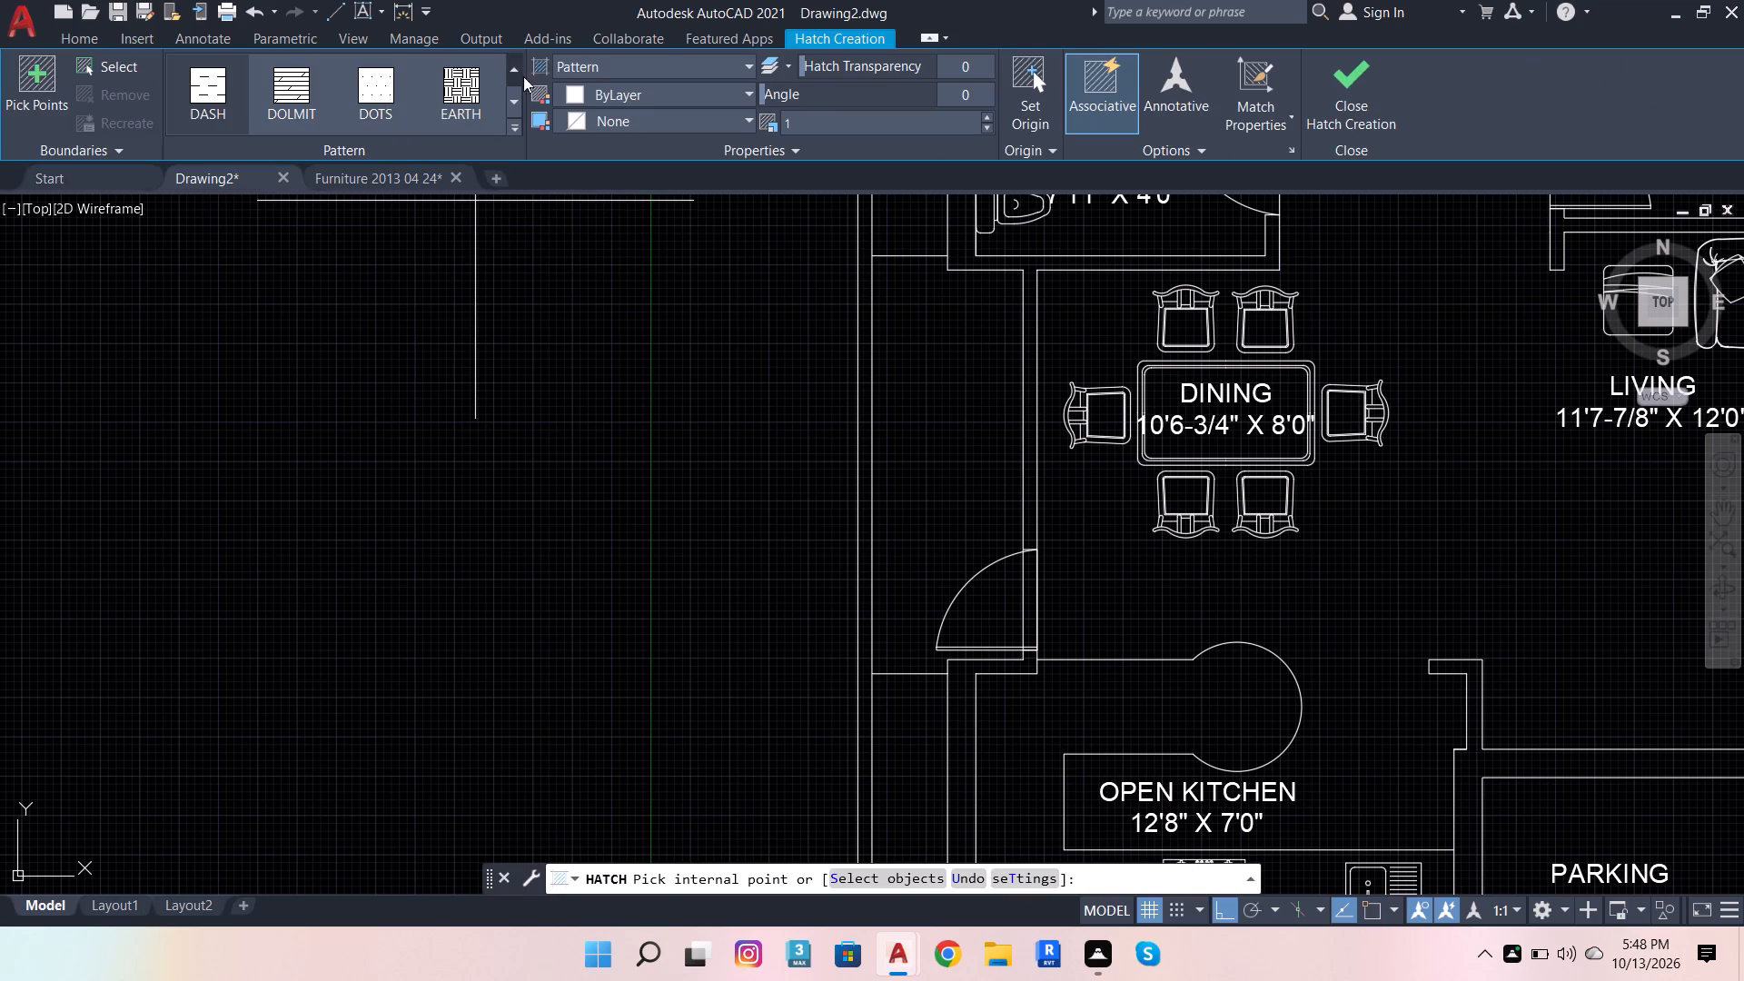
click(607, 94)
click(607, 94)
click(607, 94)
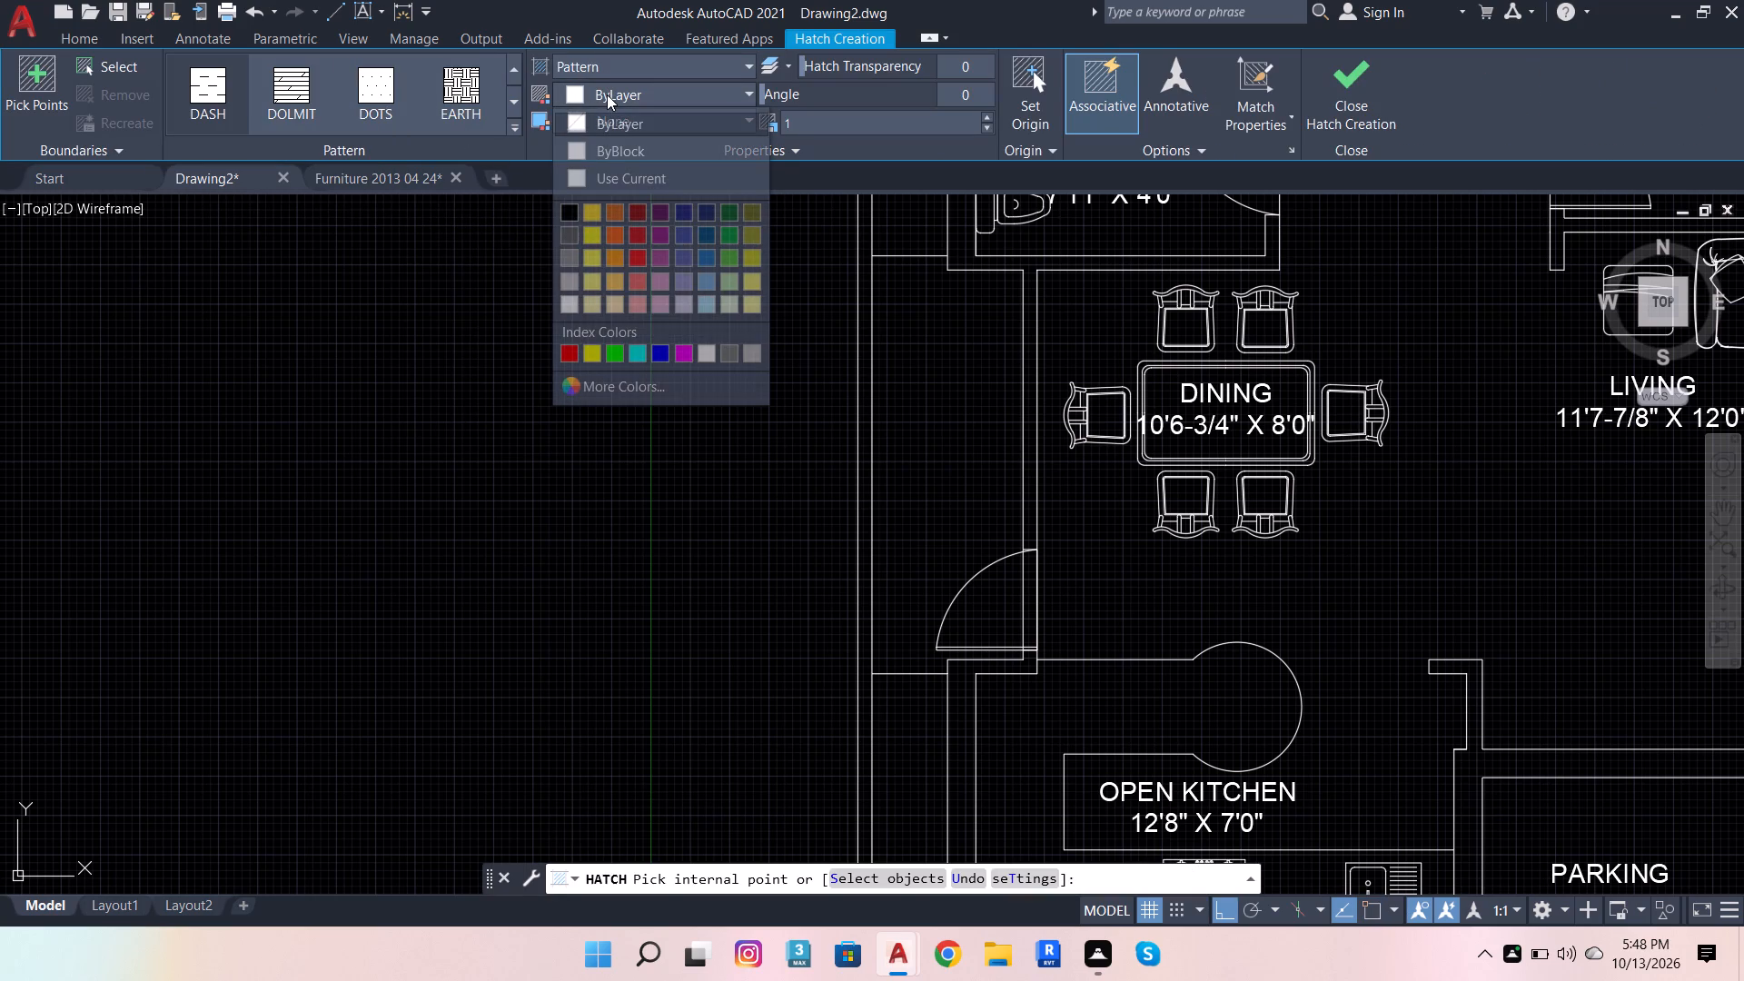
click(607, 94)
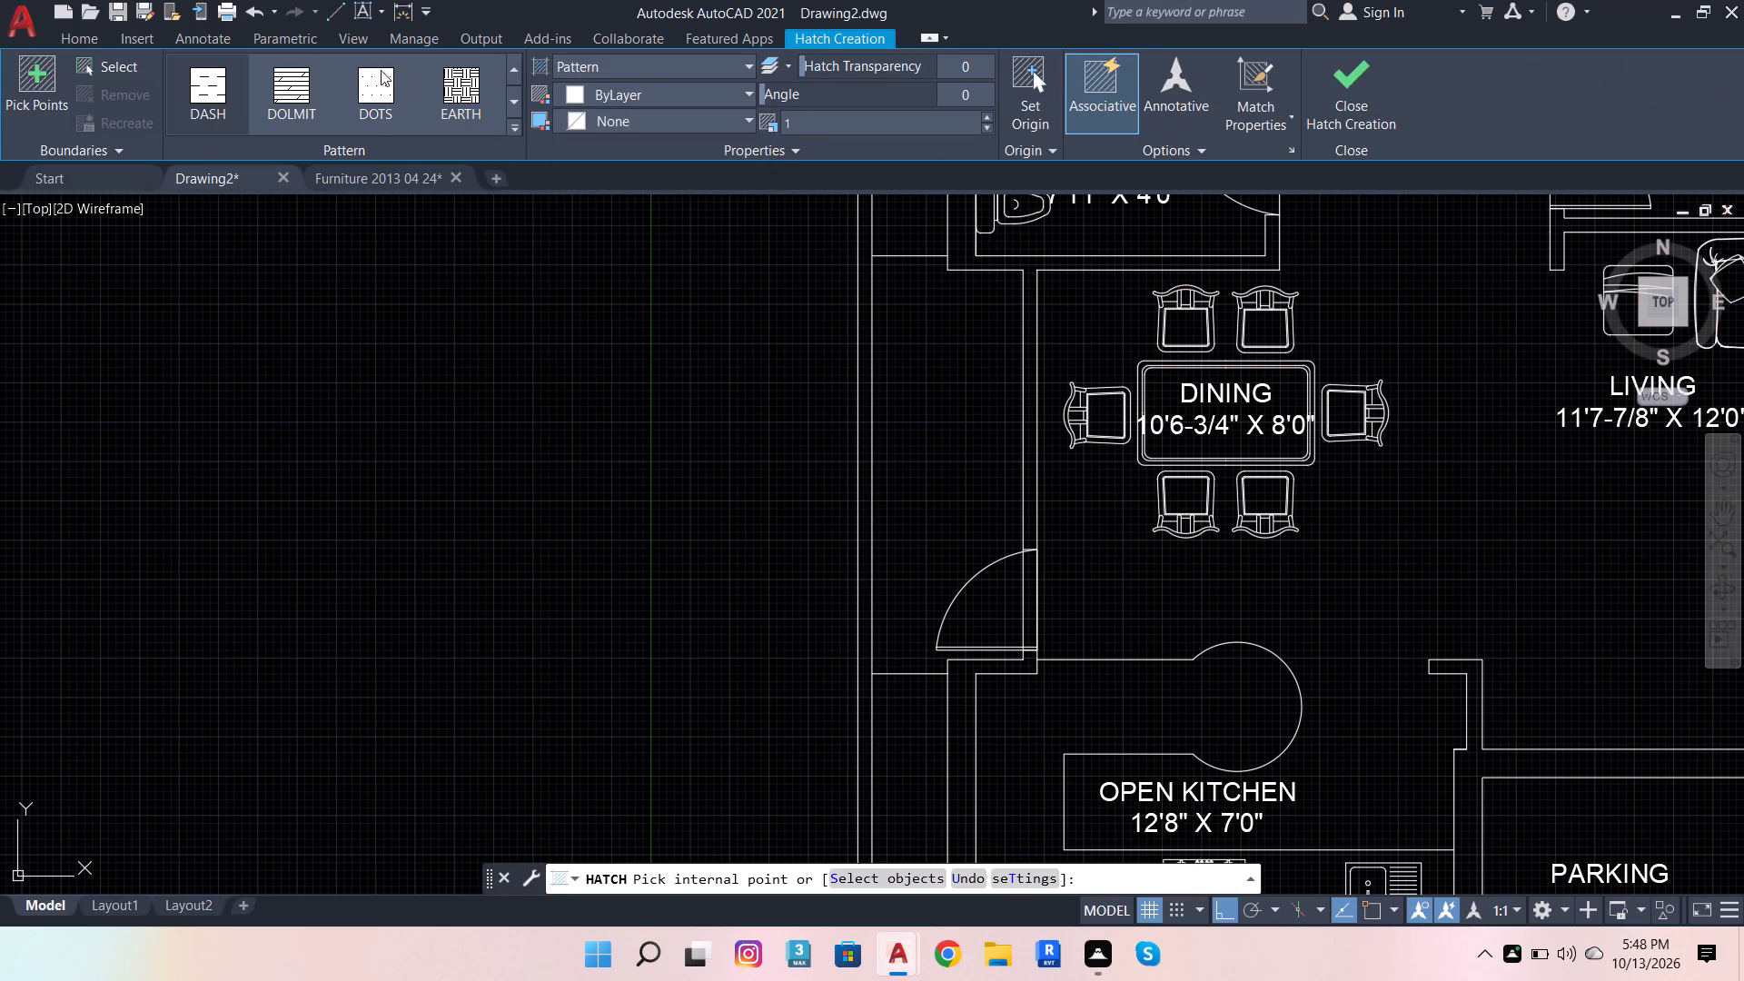
click(230, 84)
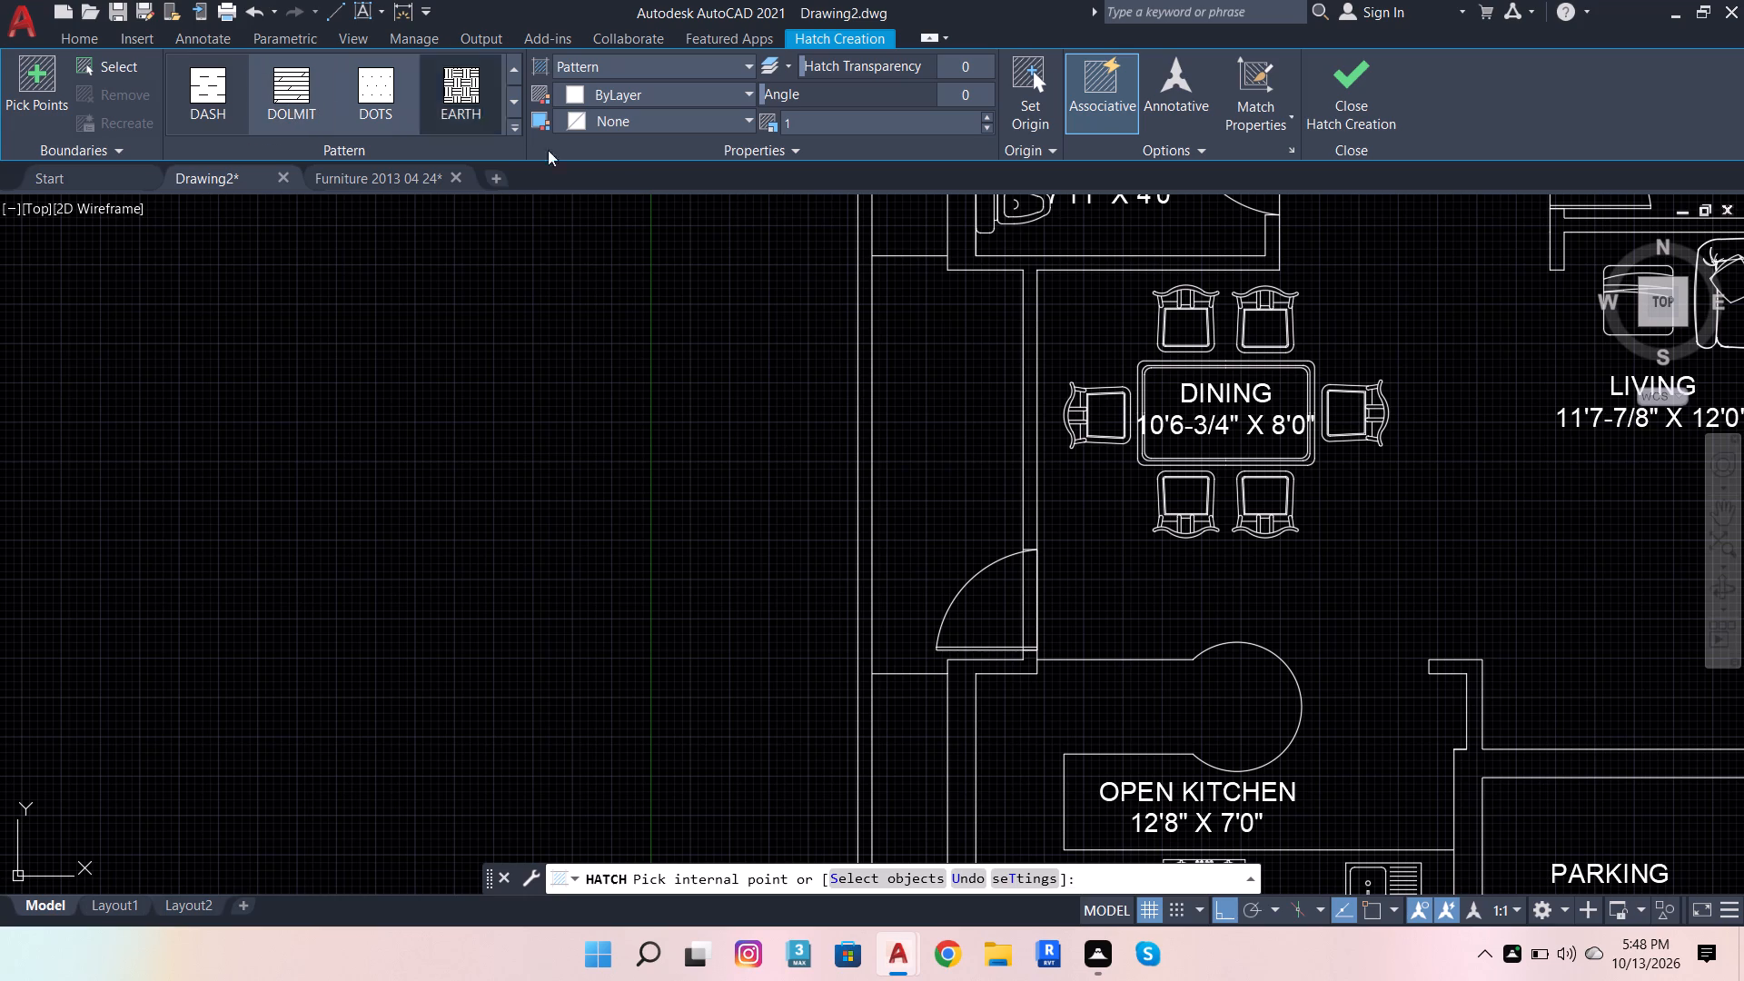
click(922, 335)
key(space)
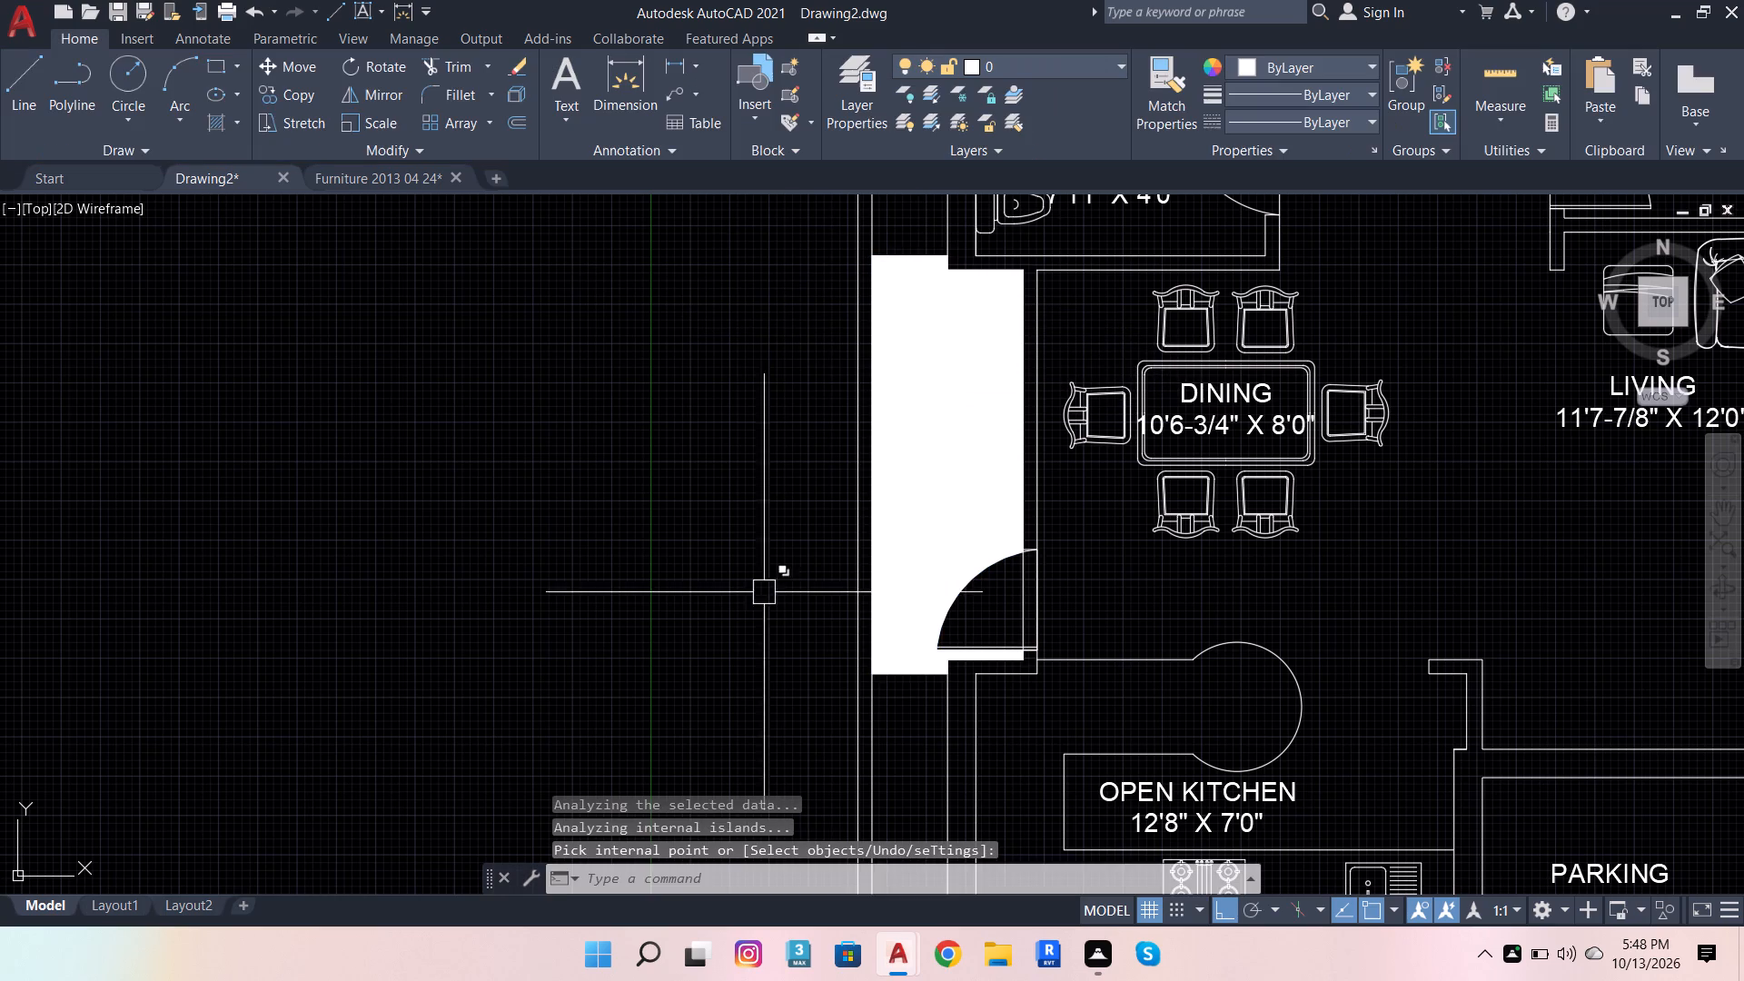
click(605, 638)
key(space)
click(664, 621)
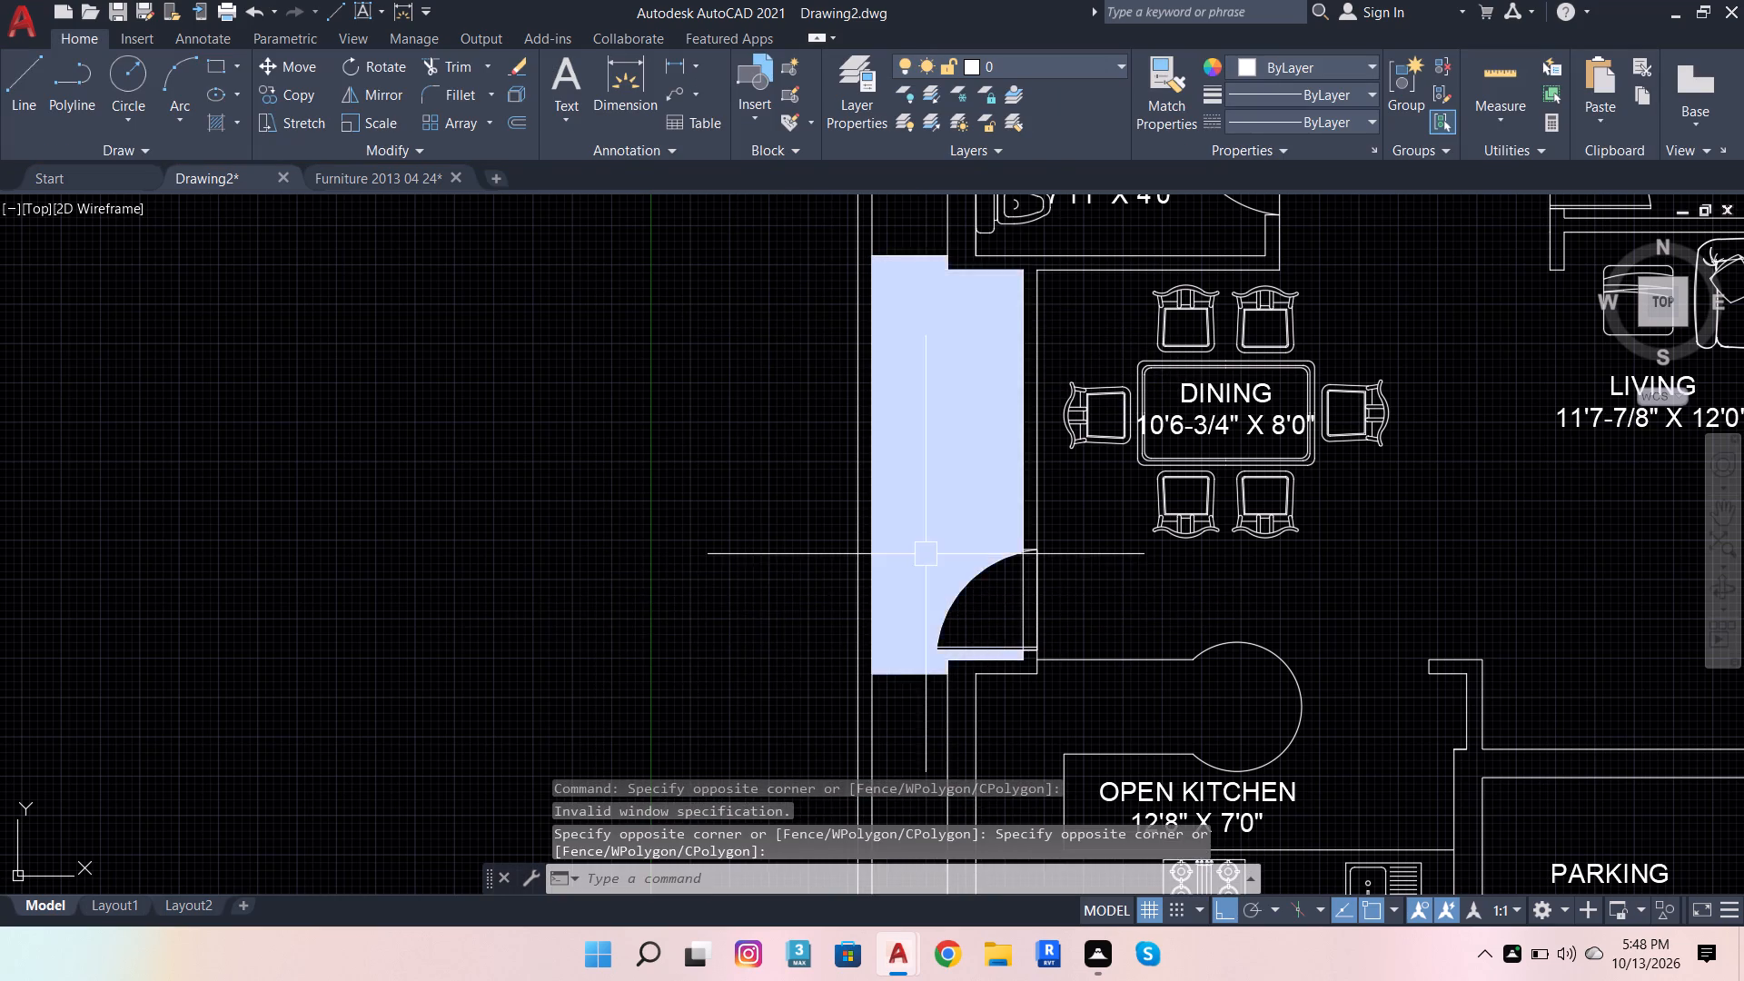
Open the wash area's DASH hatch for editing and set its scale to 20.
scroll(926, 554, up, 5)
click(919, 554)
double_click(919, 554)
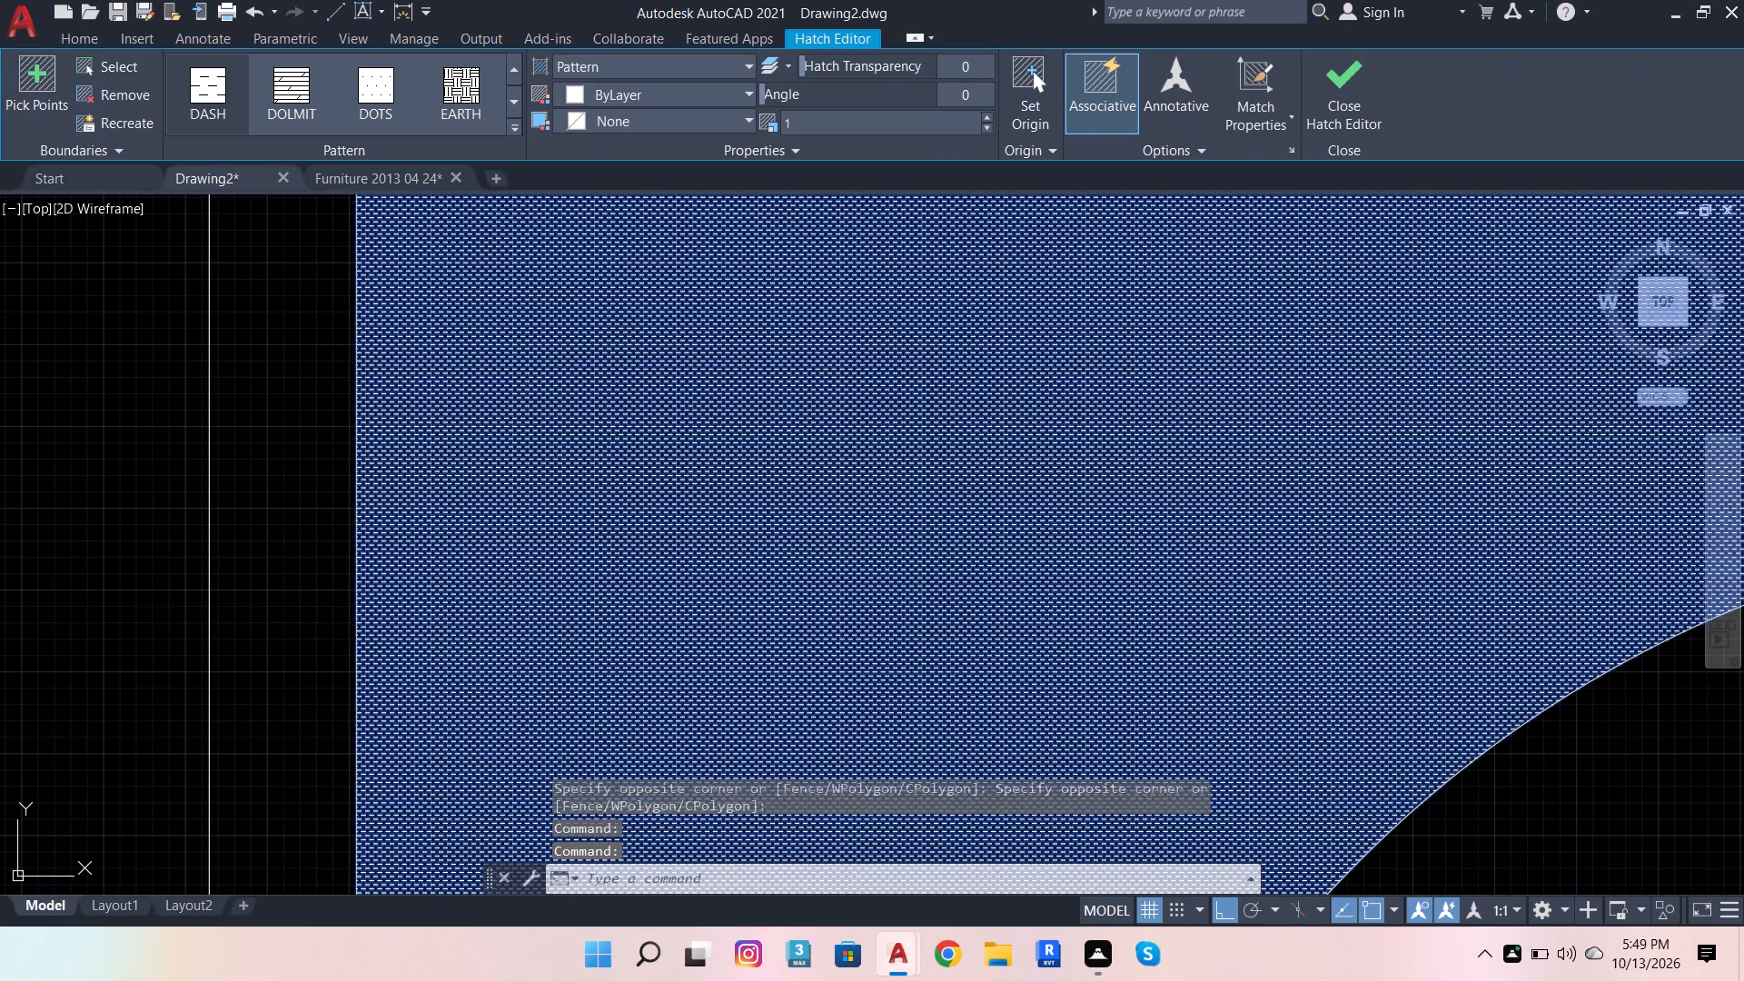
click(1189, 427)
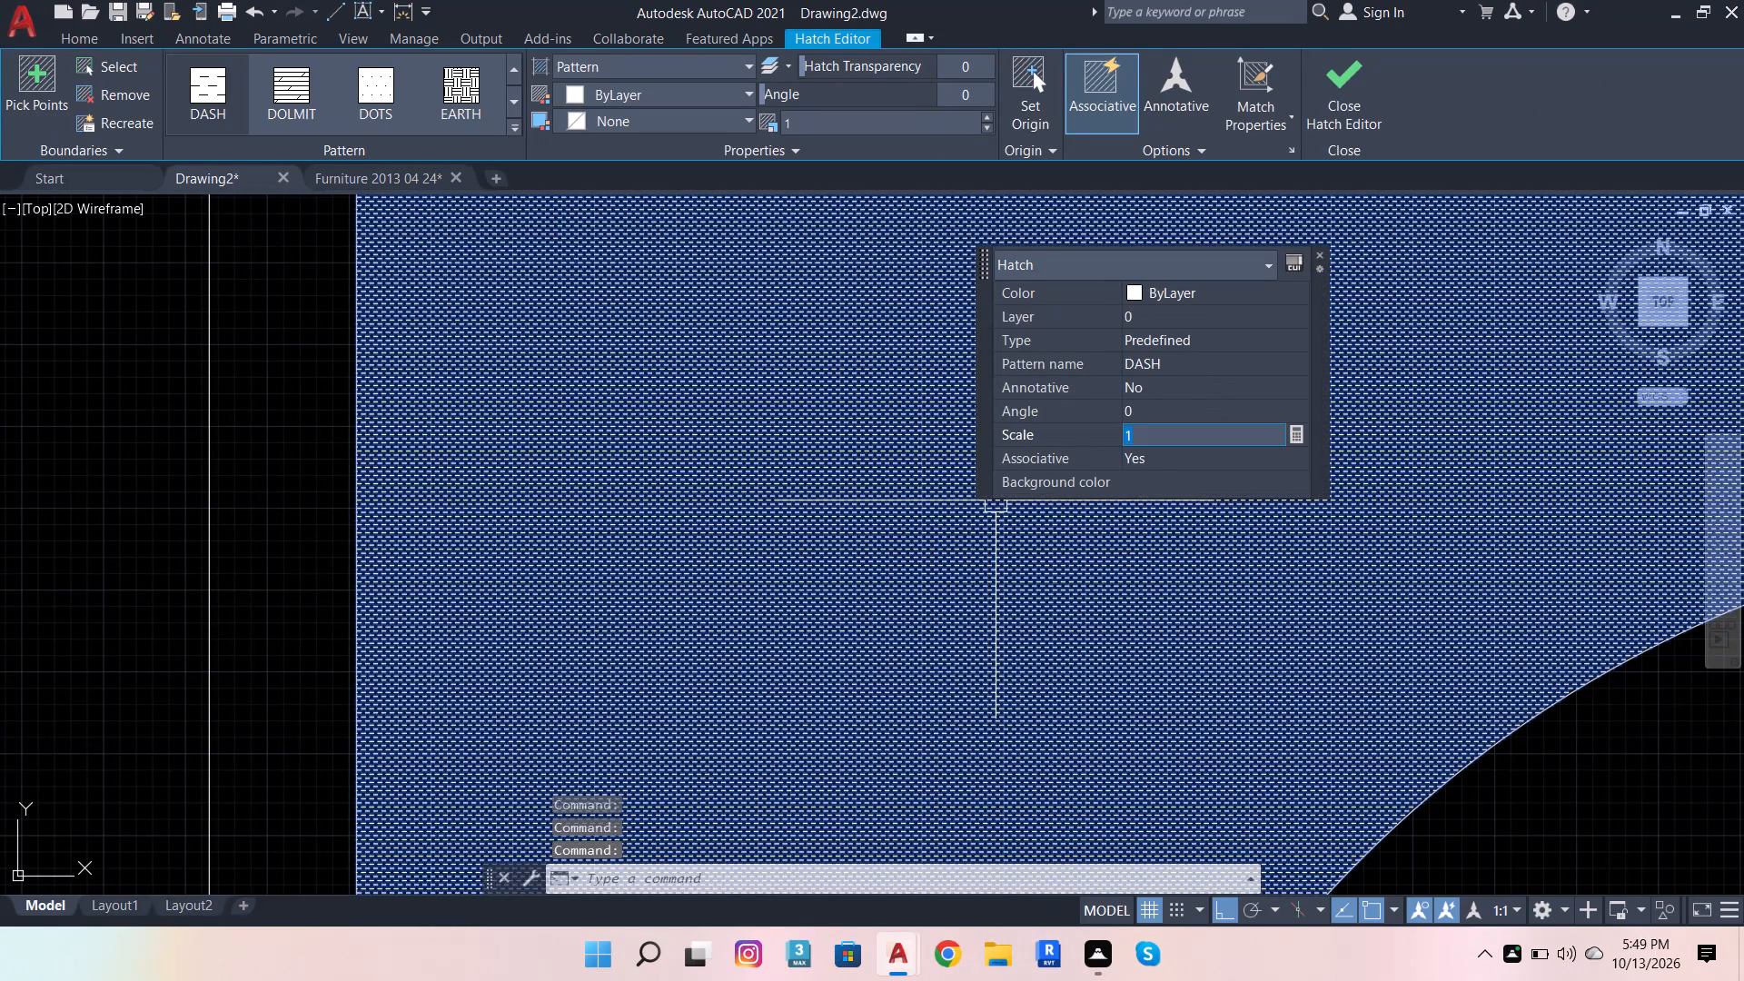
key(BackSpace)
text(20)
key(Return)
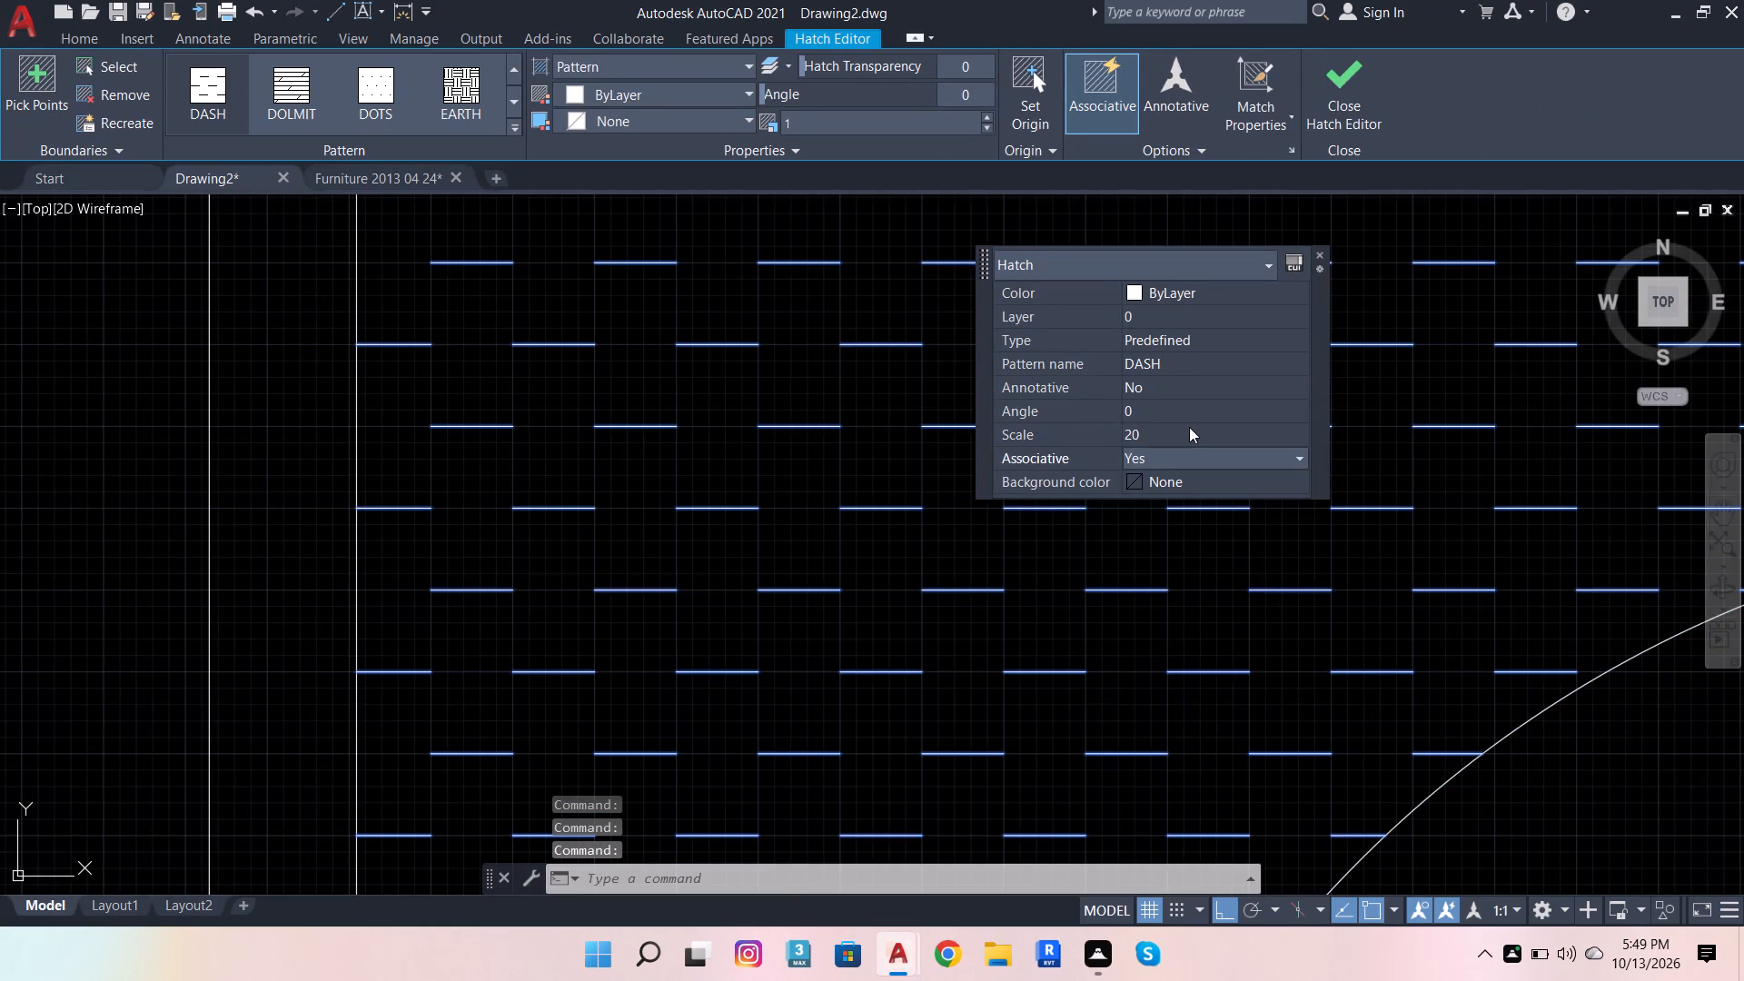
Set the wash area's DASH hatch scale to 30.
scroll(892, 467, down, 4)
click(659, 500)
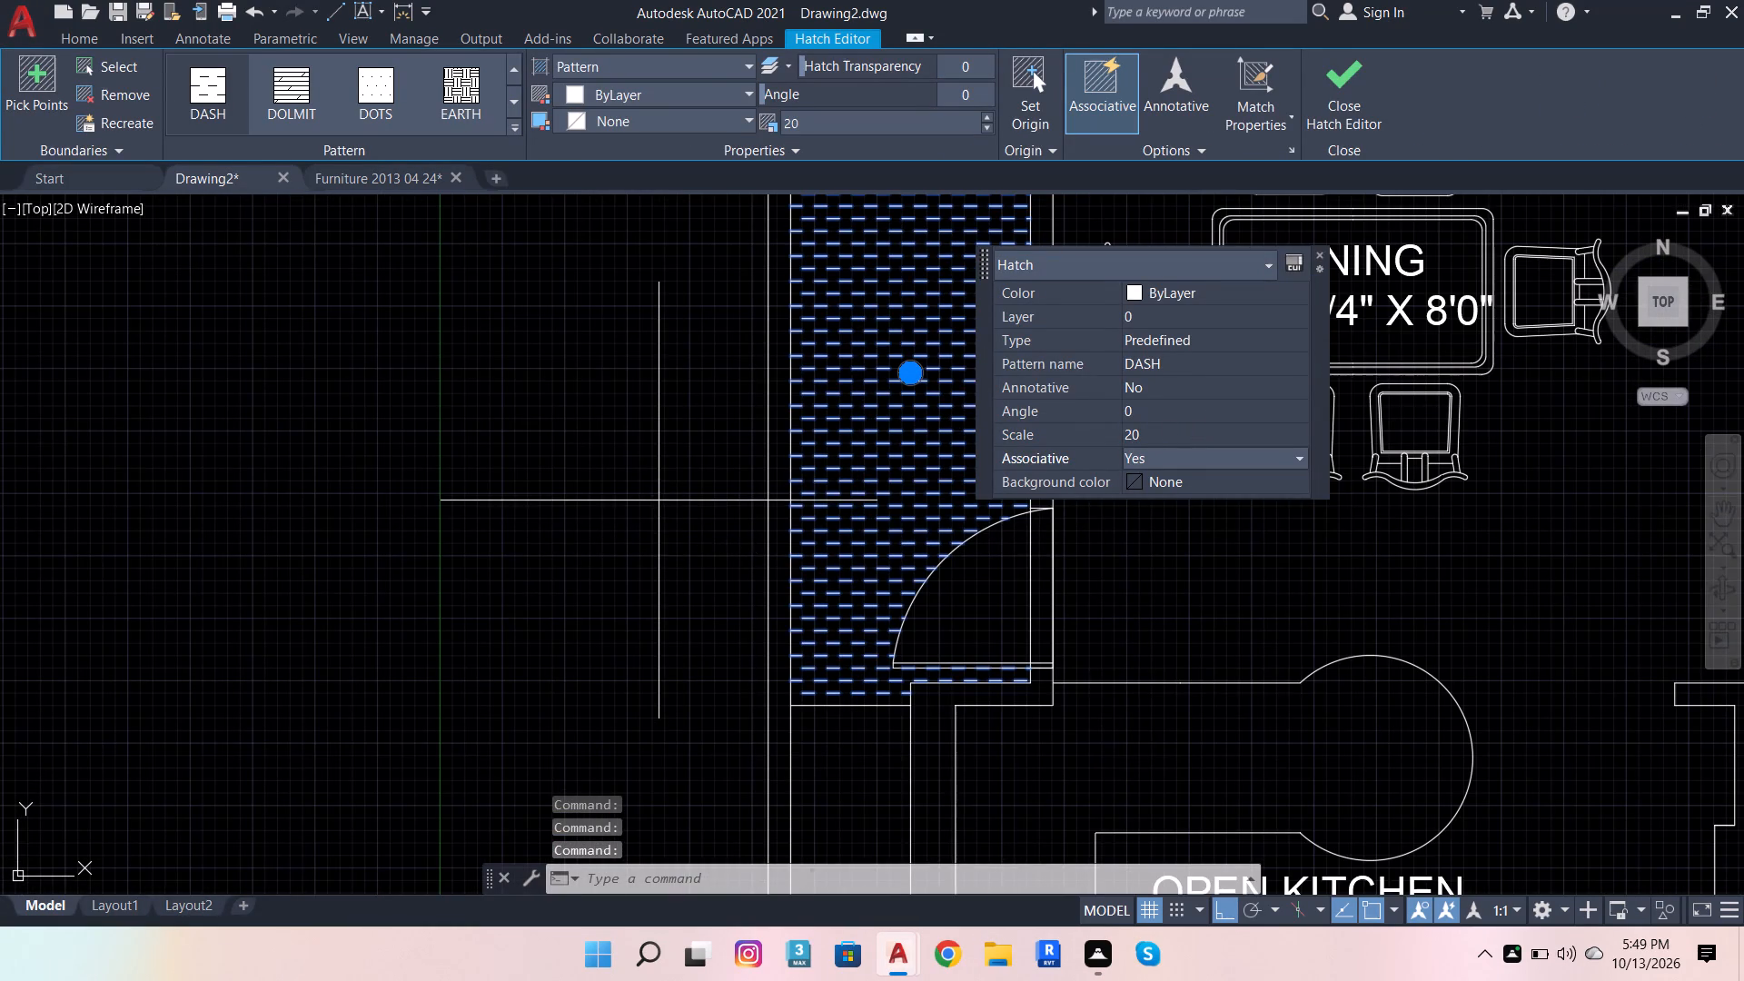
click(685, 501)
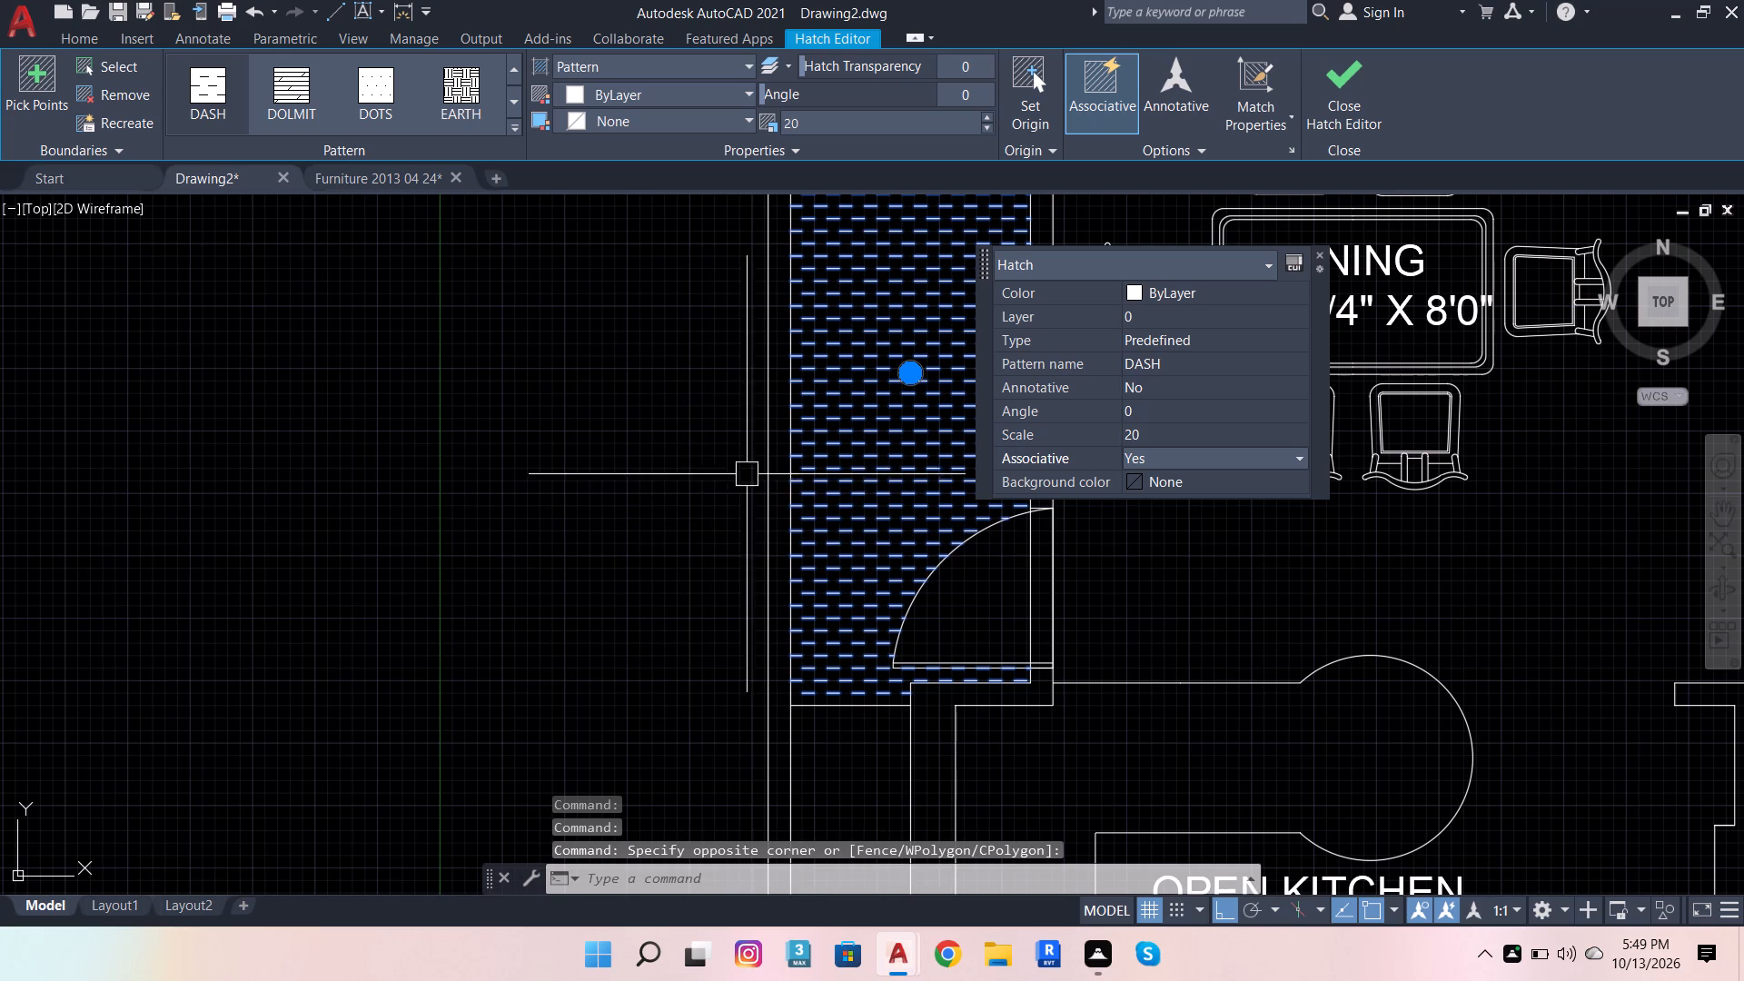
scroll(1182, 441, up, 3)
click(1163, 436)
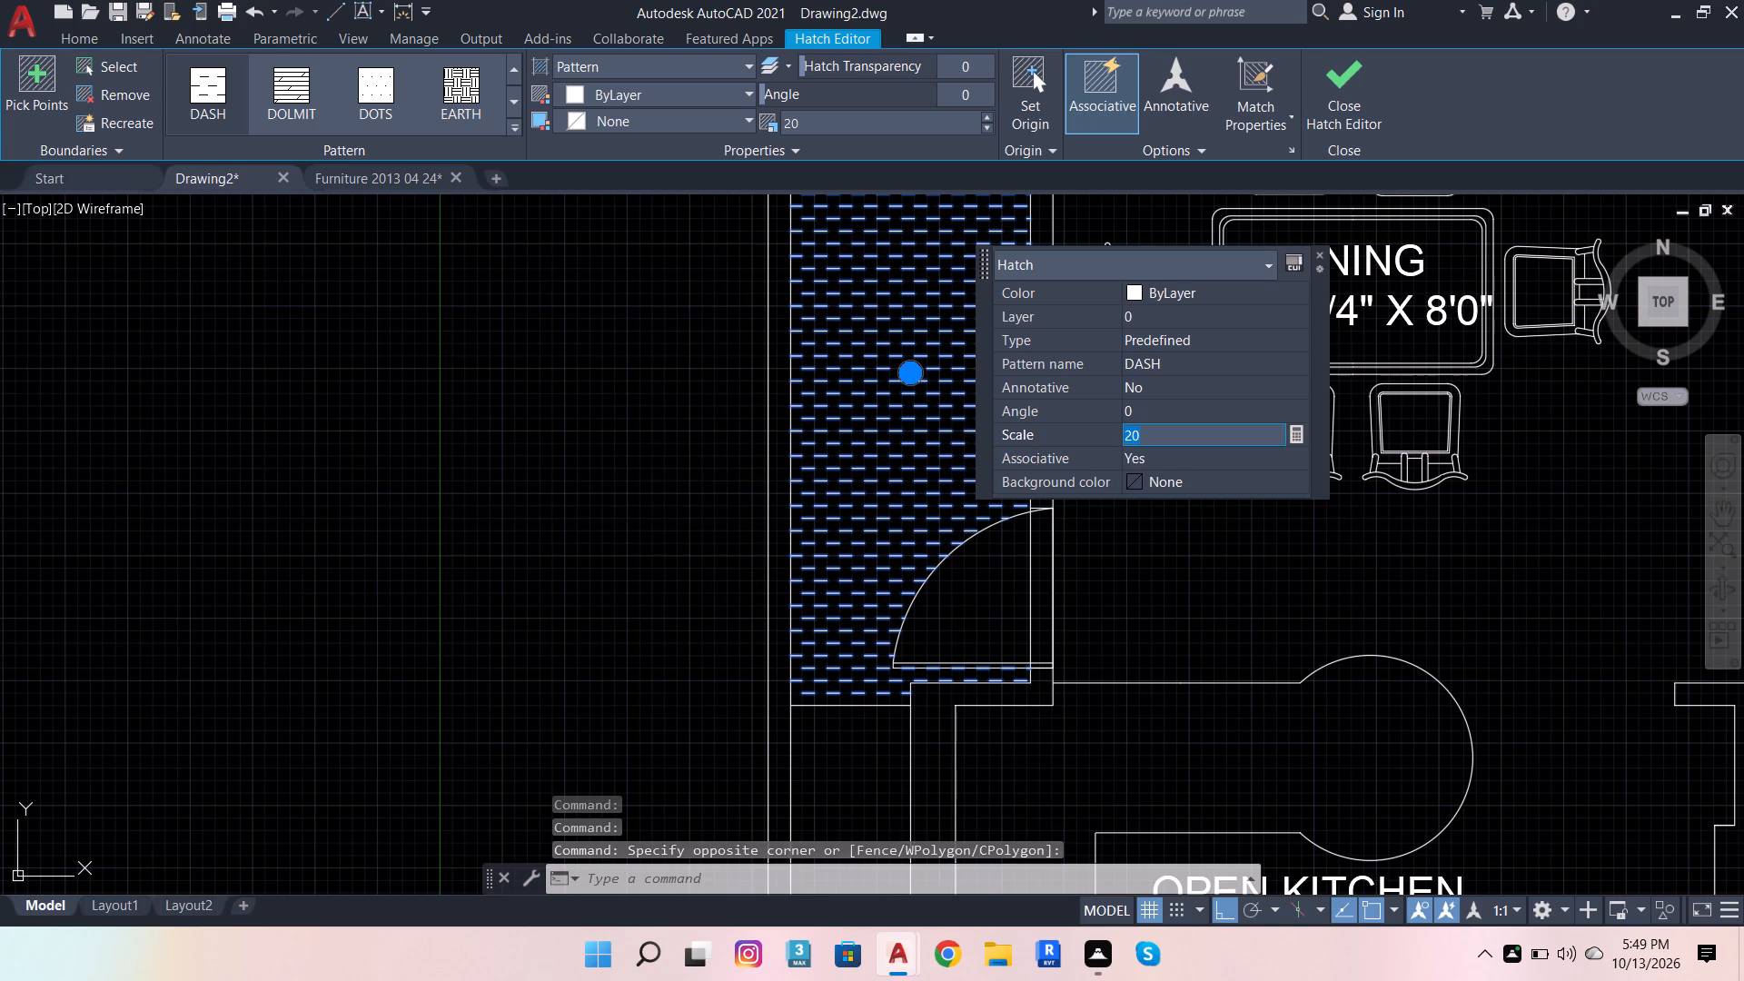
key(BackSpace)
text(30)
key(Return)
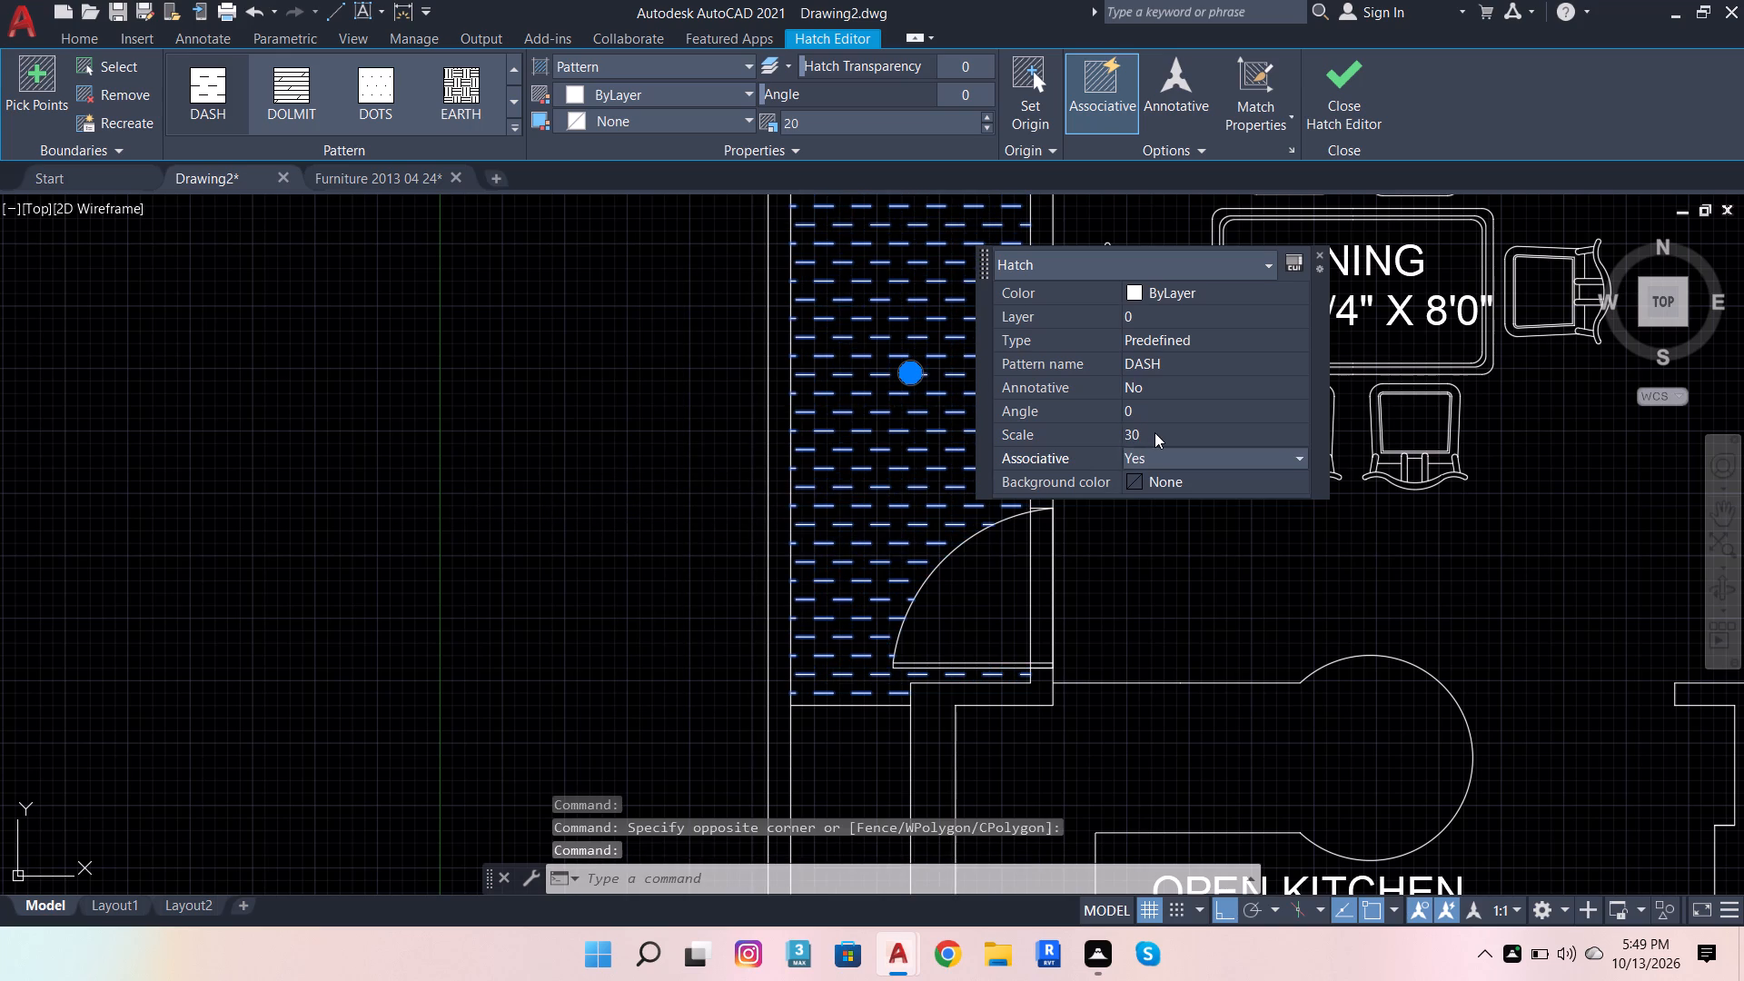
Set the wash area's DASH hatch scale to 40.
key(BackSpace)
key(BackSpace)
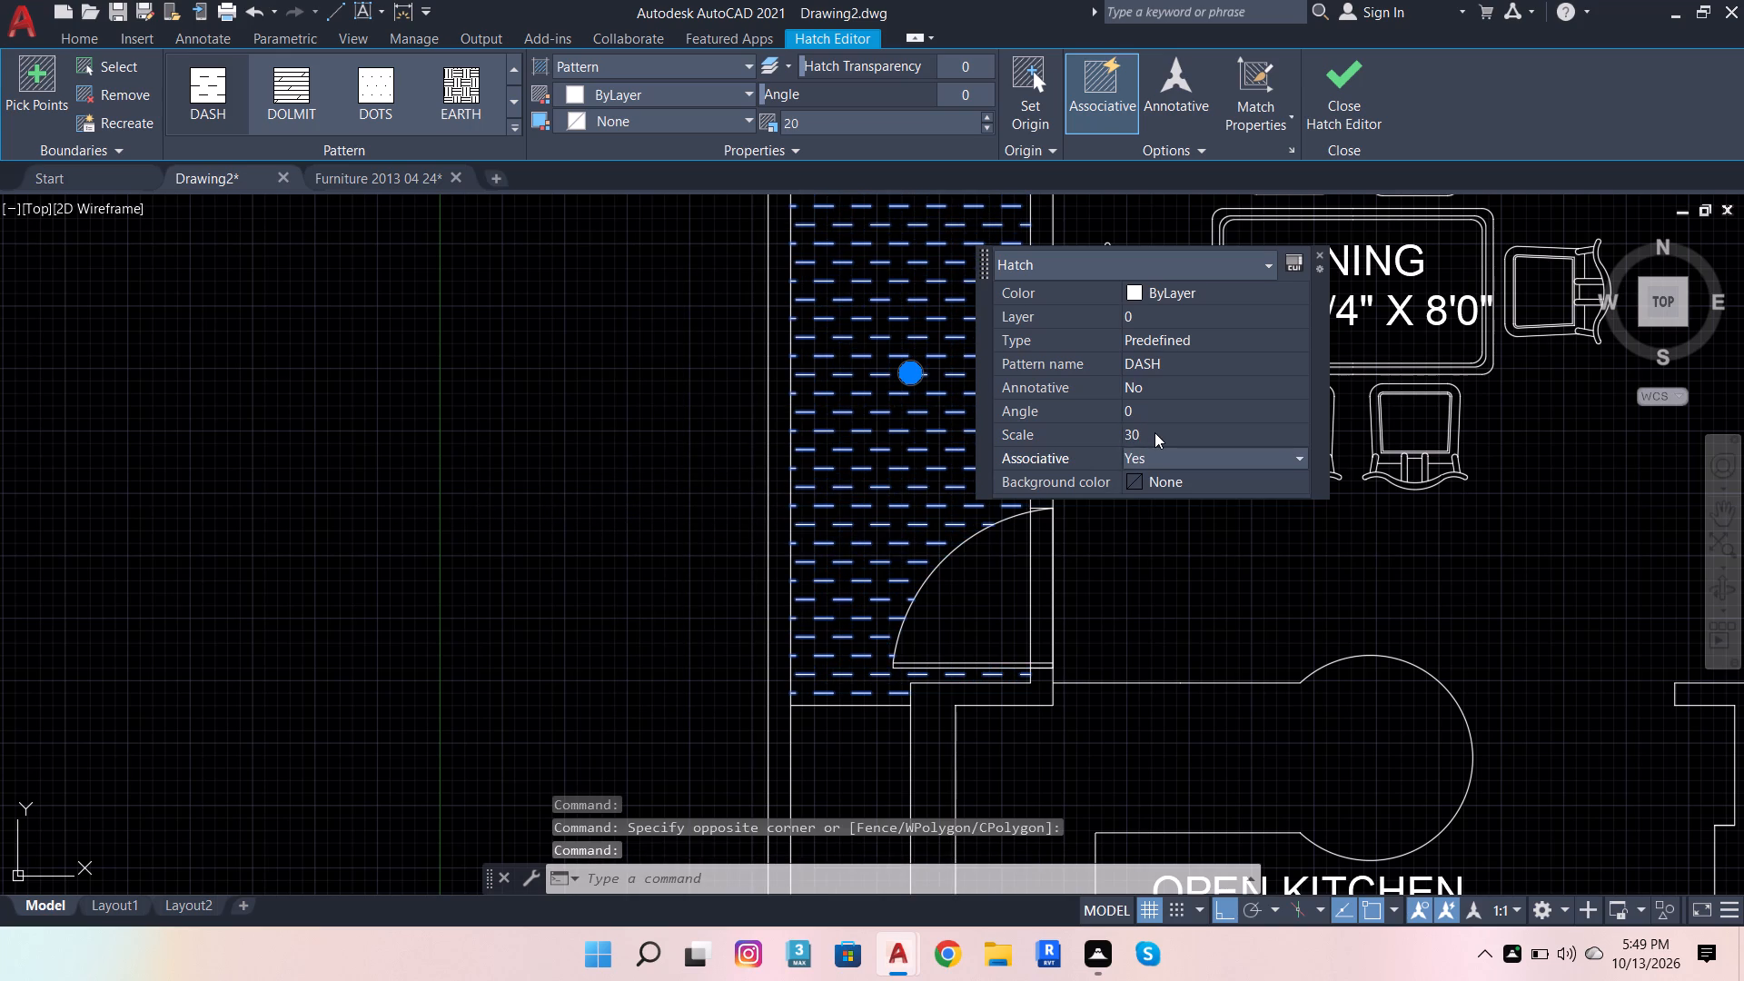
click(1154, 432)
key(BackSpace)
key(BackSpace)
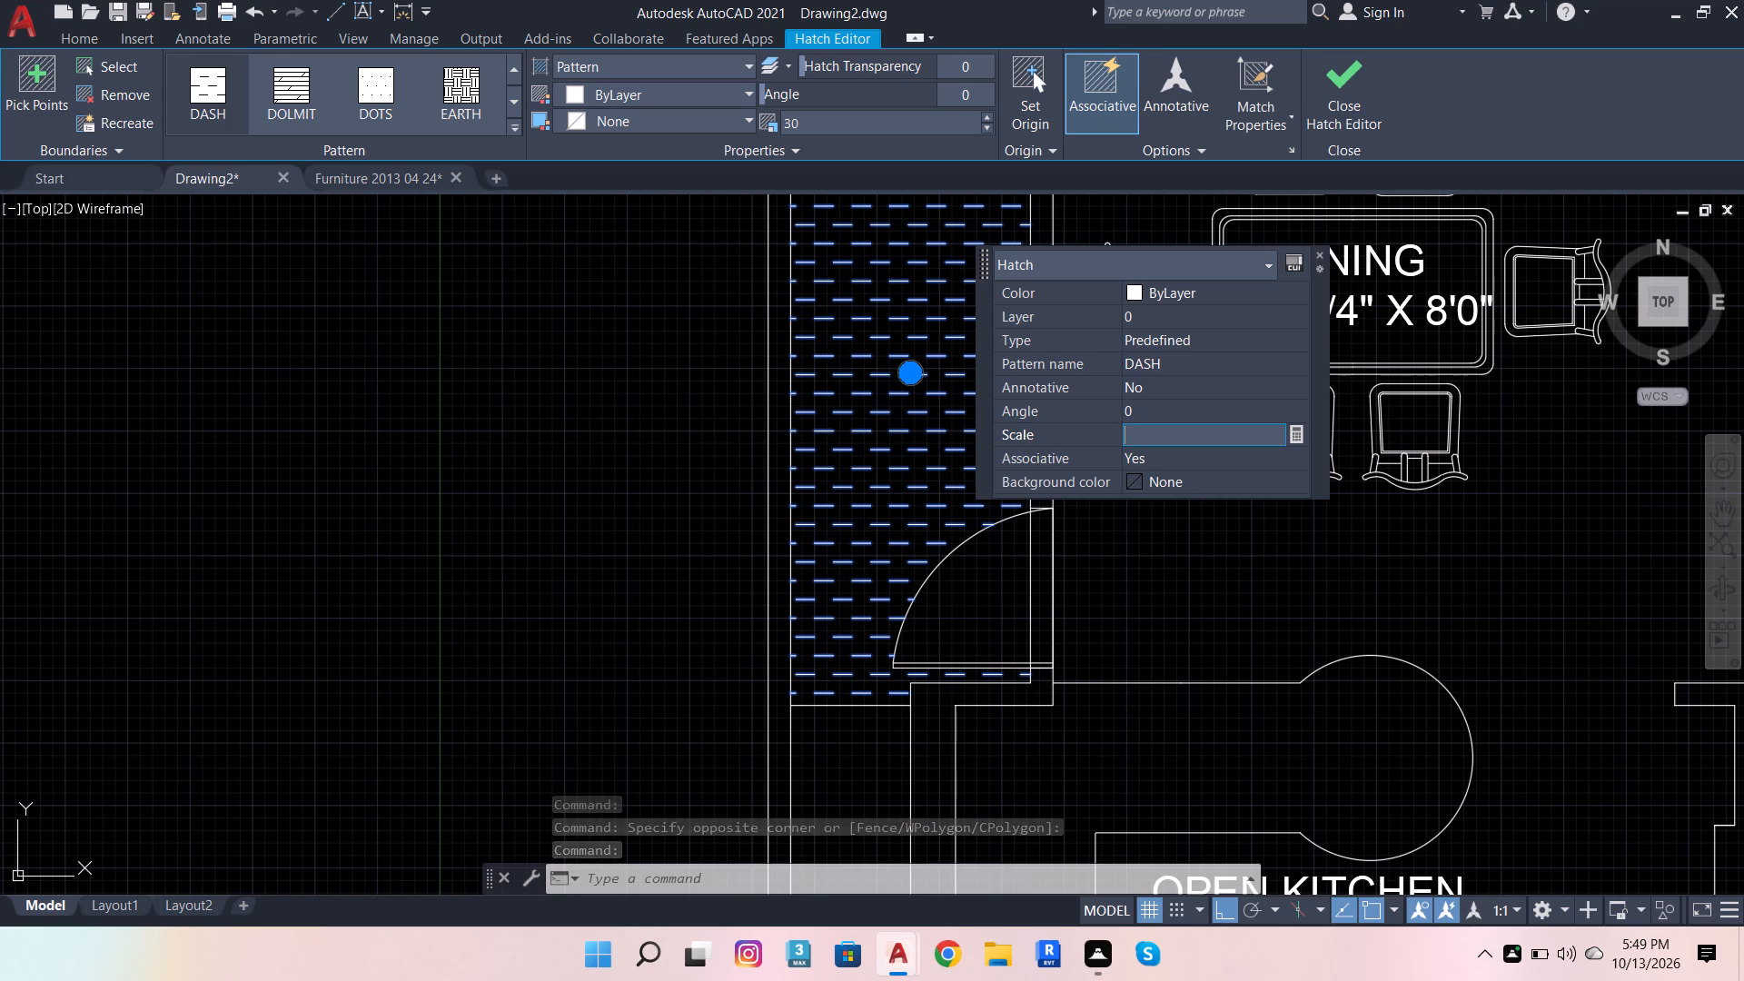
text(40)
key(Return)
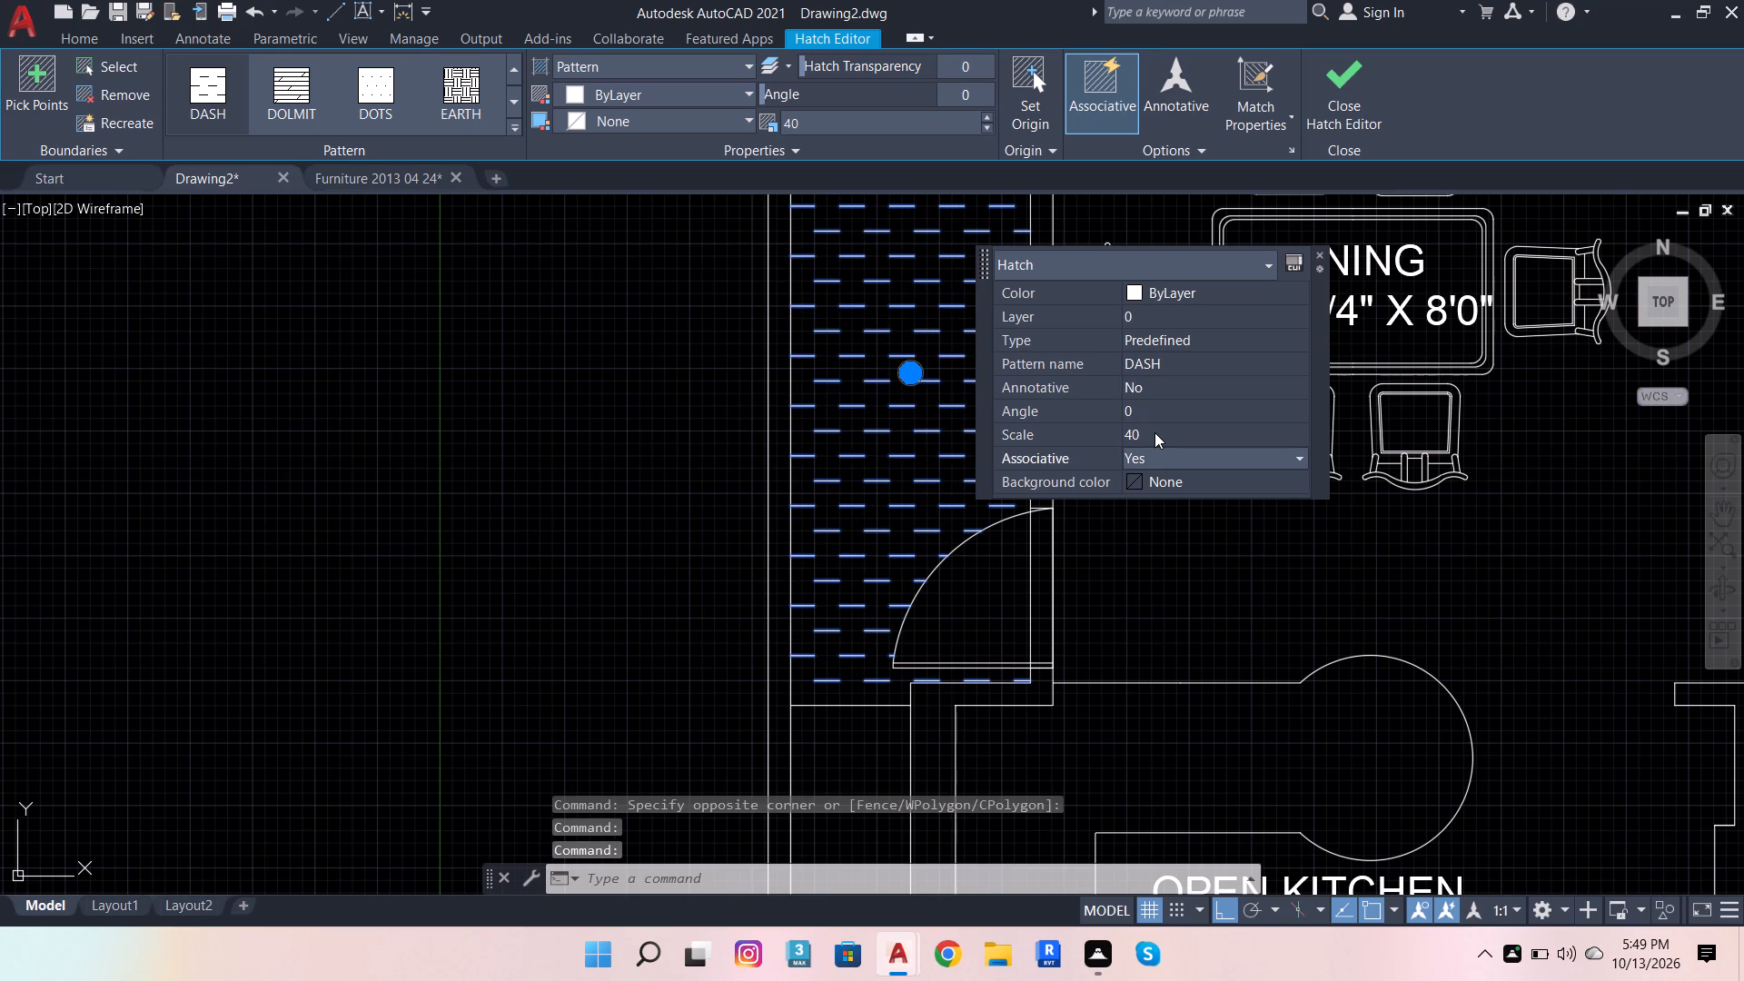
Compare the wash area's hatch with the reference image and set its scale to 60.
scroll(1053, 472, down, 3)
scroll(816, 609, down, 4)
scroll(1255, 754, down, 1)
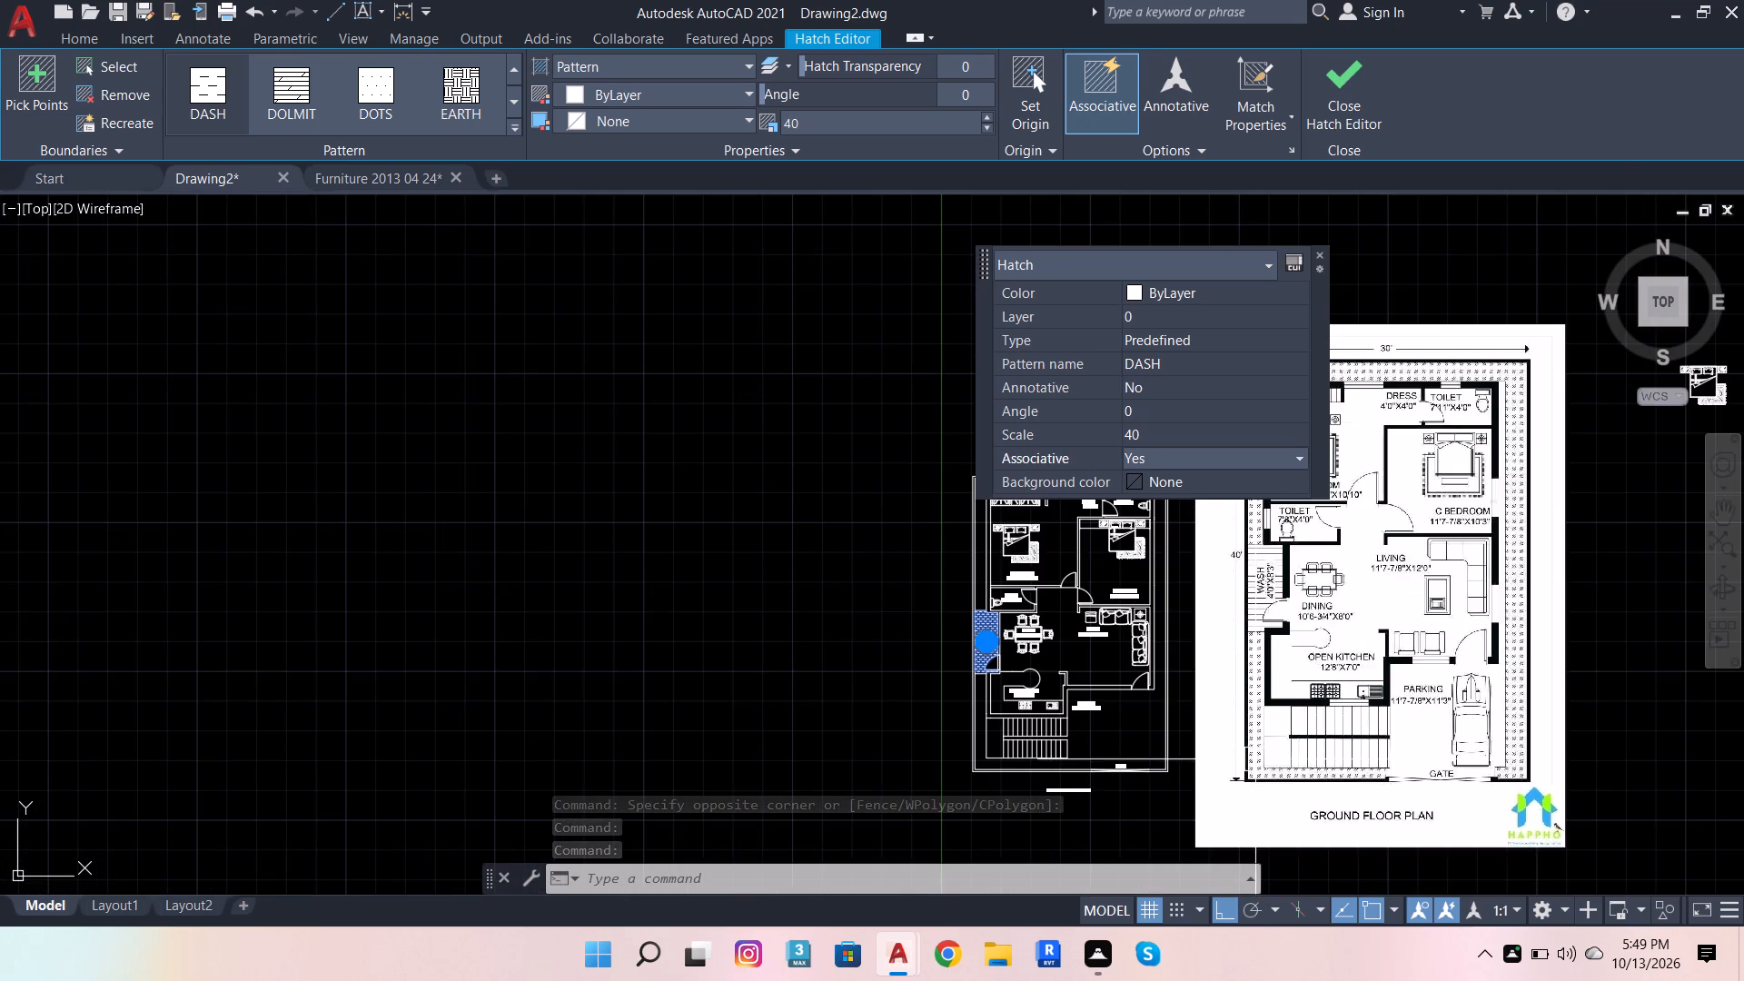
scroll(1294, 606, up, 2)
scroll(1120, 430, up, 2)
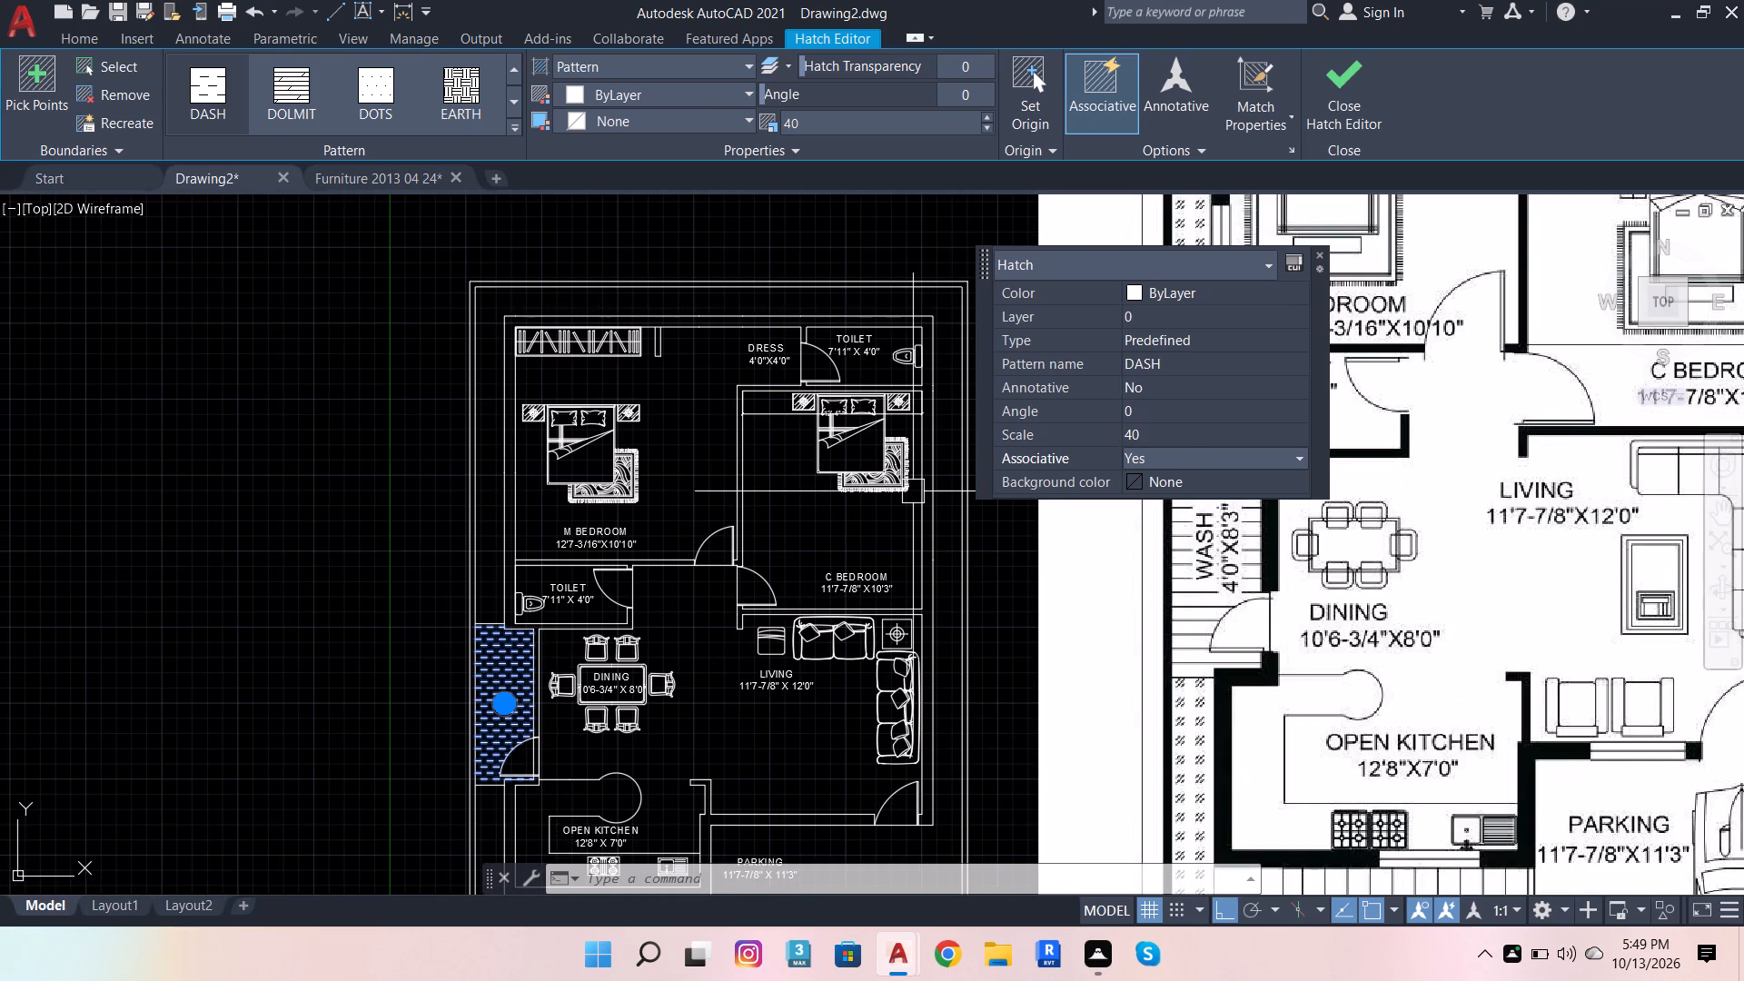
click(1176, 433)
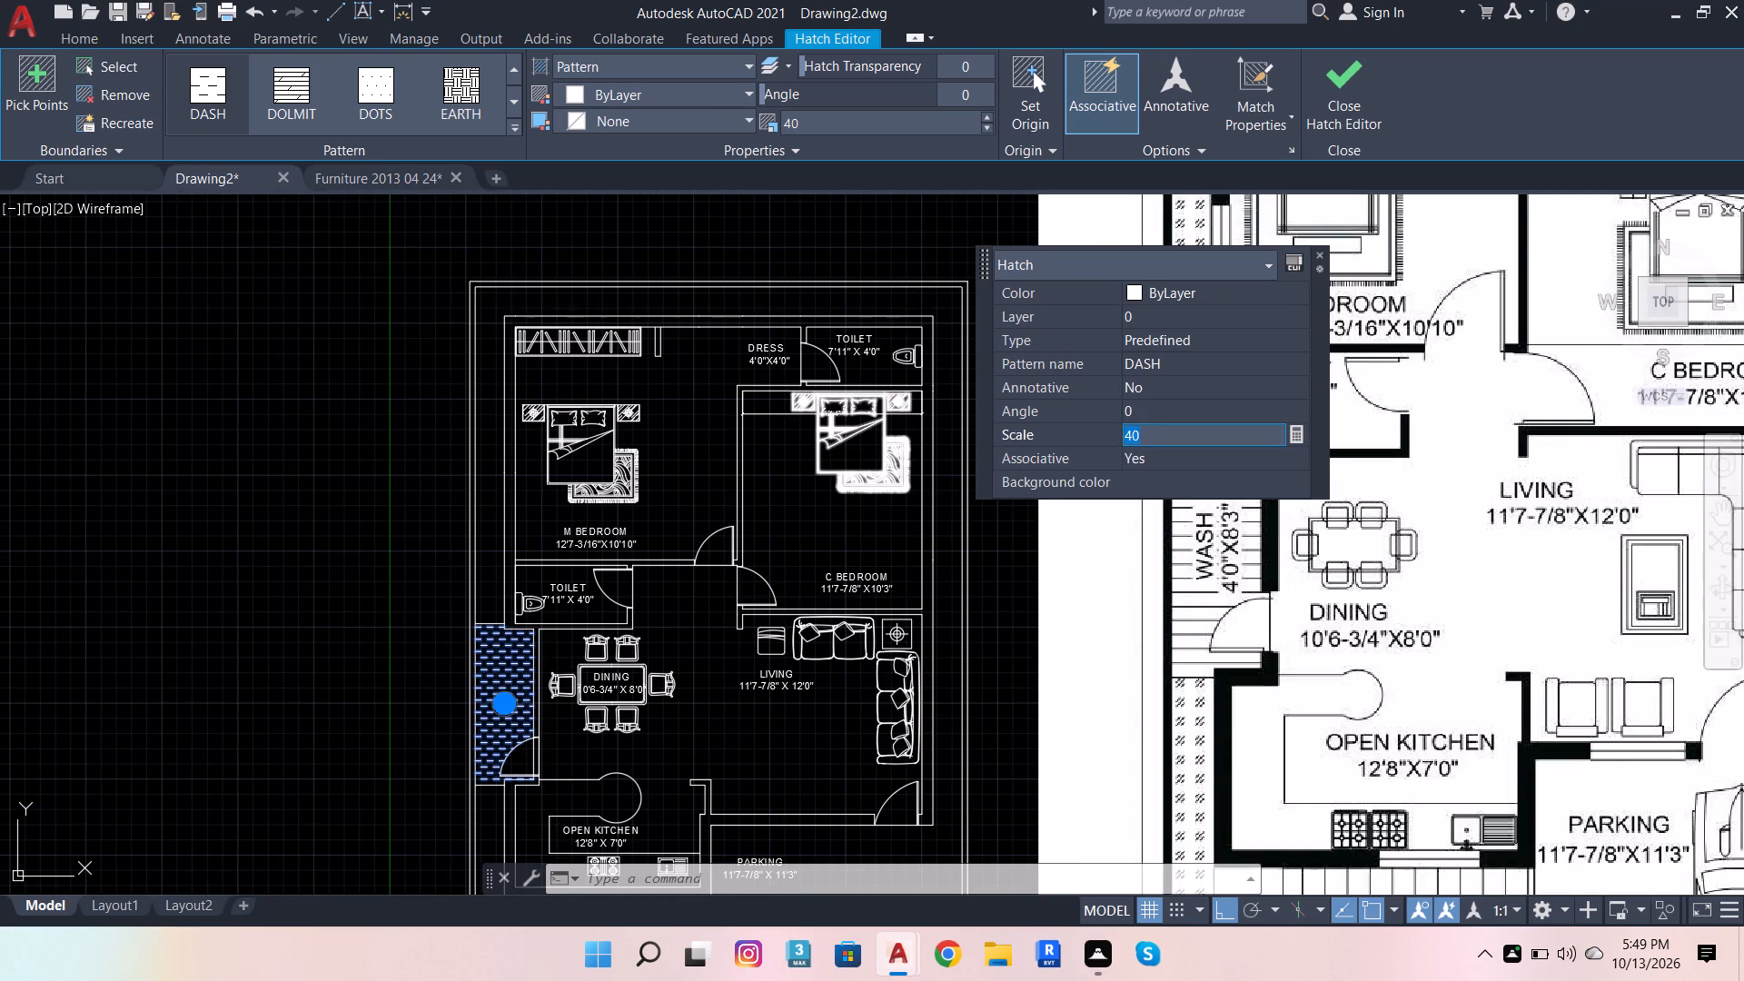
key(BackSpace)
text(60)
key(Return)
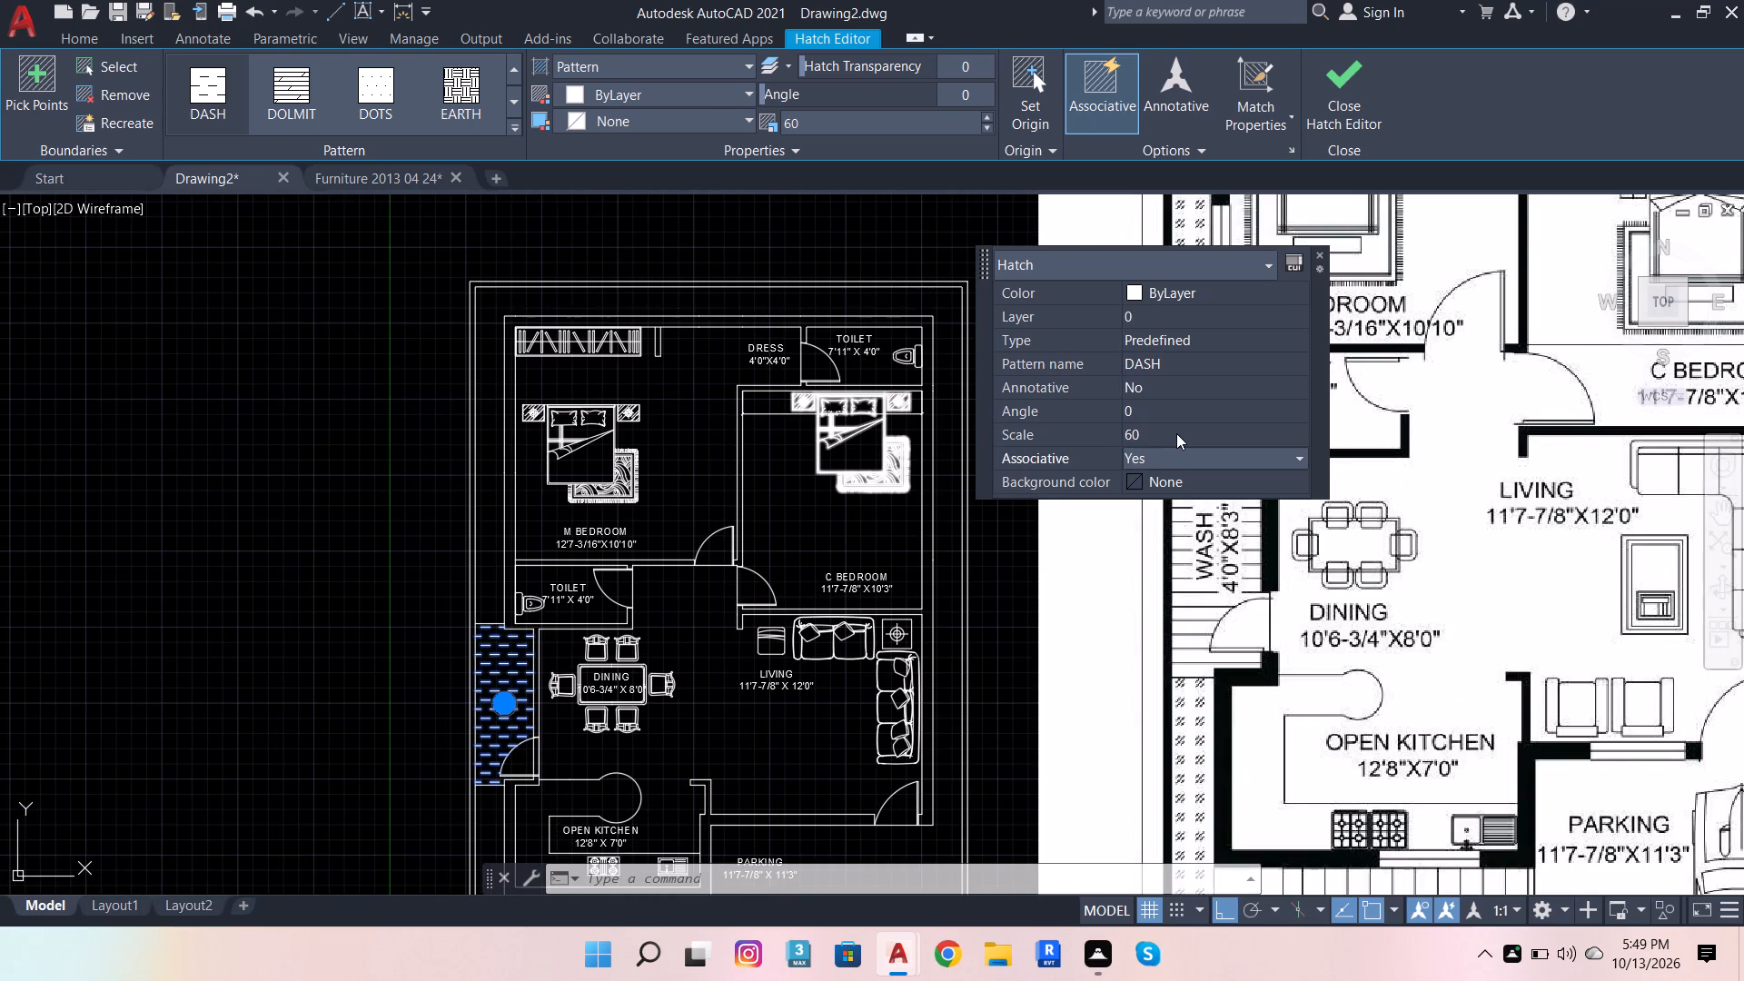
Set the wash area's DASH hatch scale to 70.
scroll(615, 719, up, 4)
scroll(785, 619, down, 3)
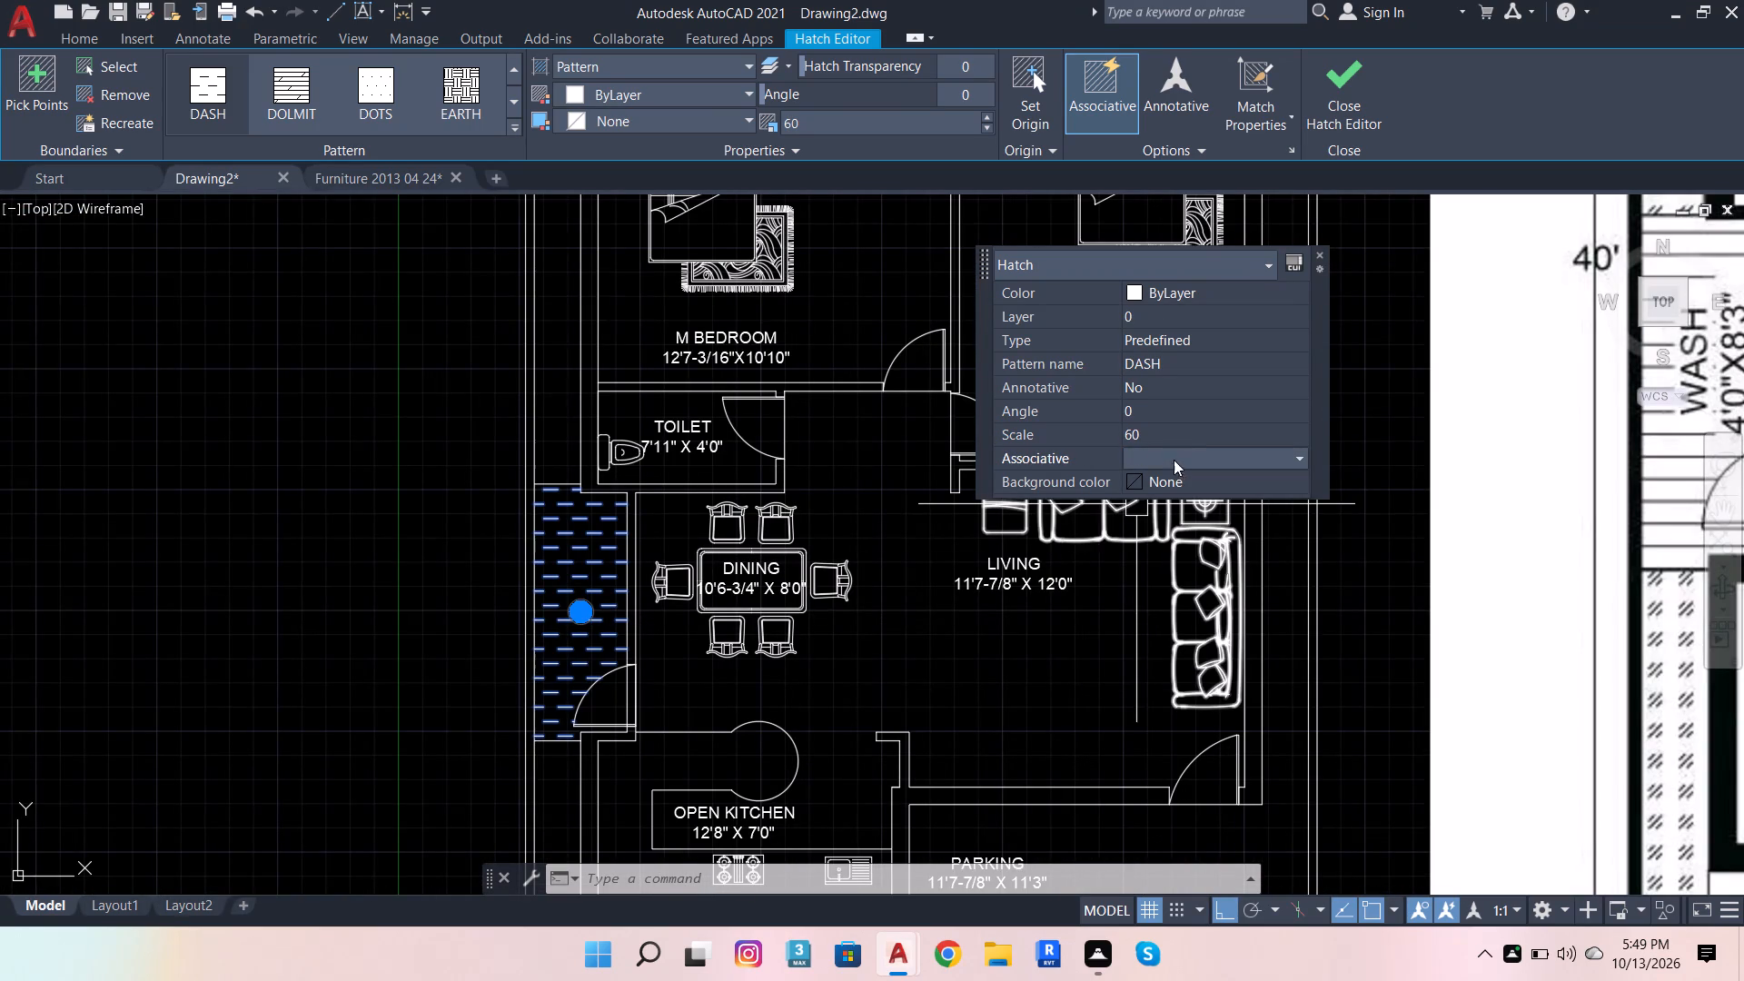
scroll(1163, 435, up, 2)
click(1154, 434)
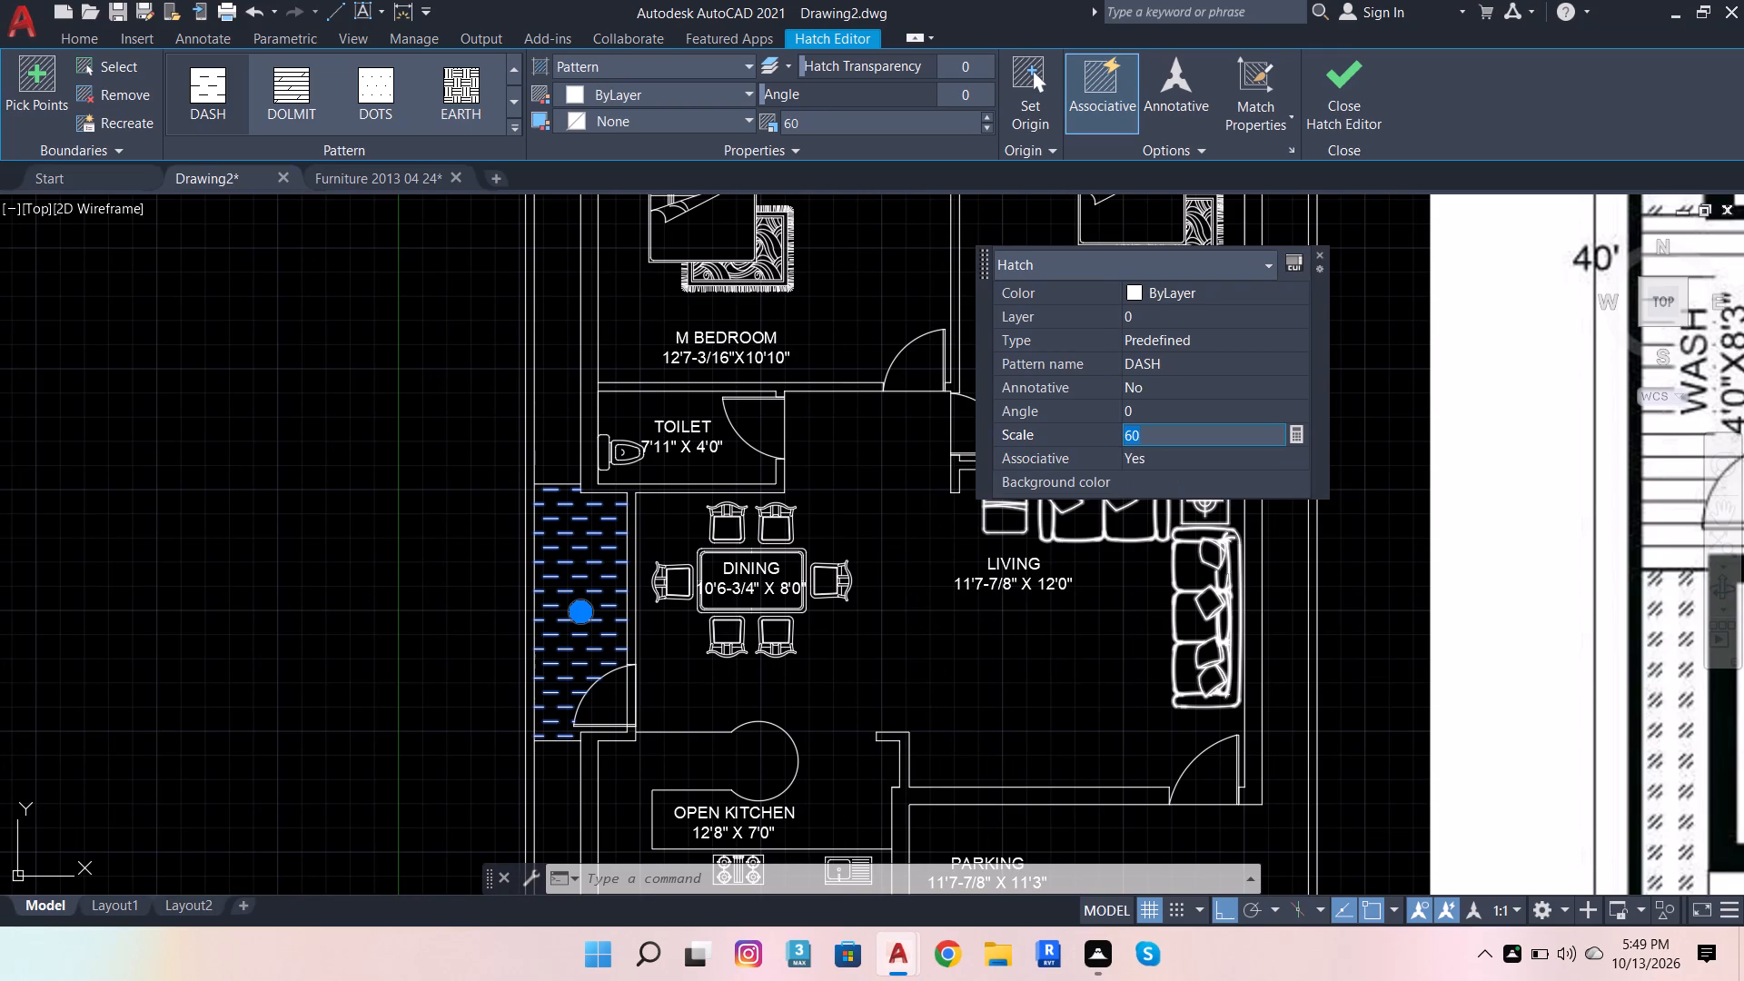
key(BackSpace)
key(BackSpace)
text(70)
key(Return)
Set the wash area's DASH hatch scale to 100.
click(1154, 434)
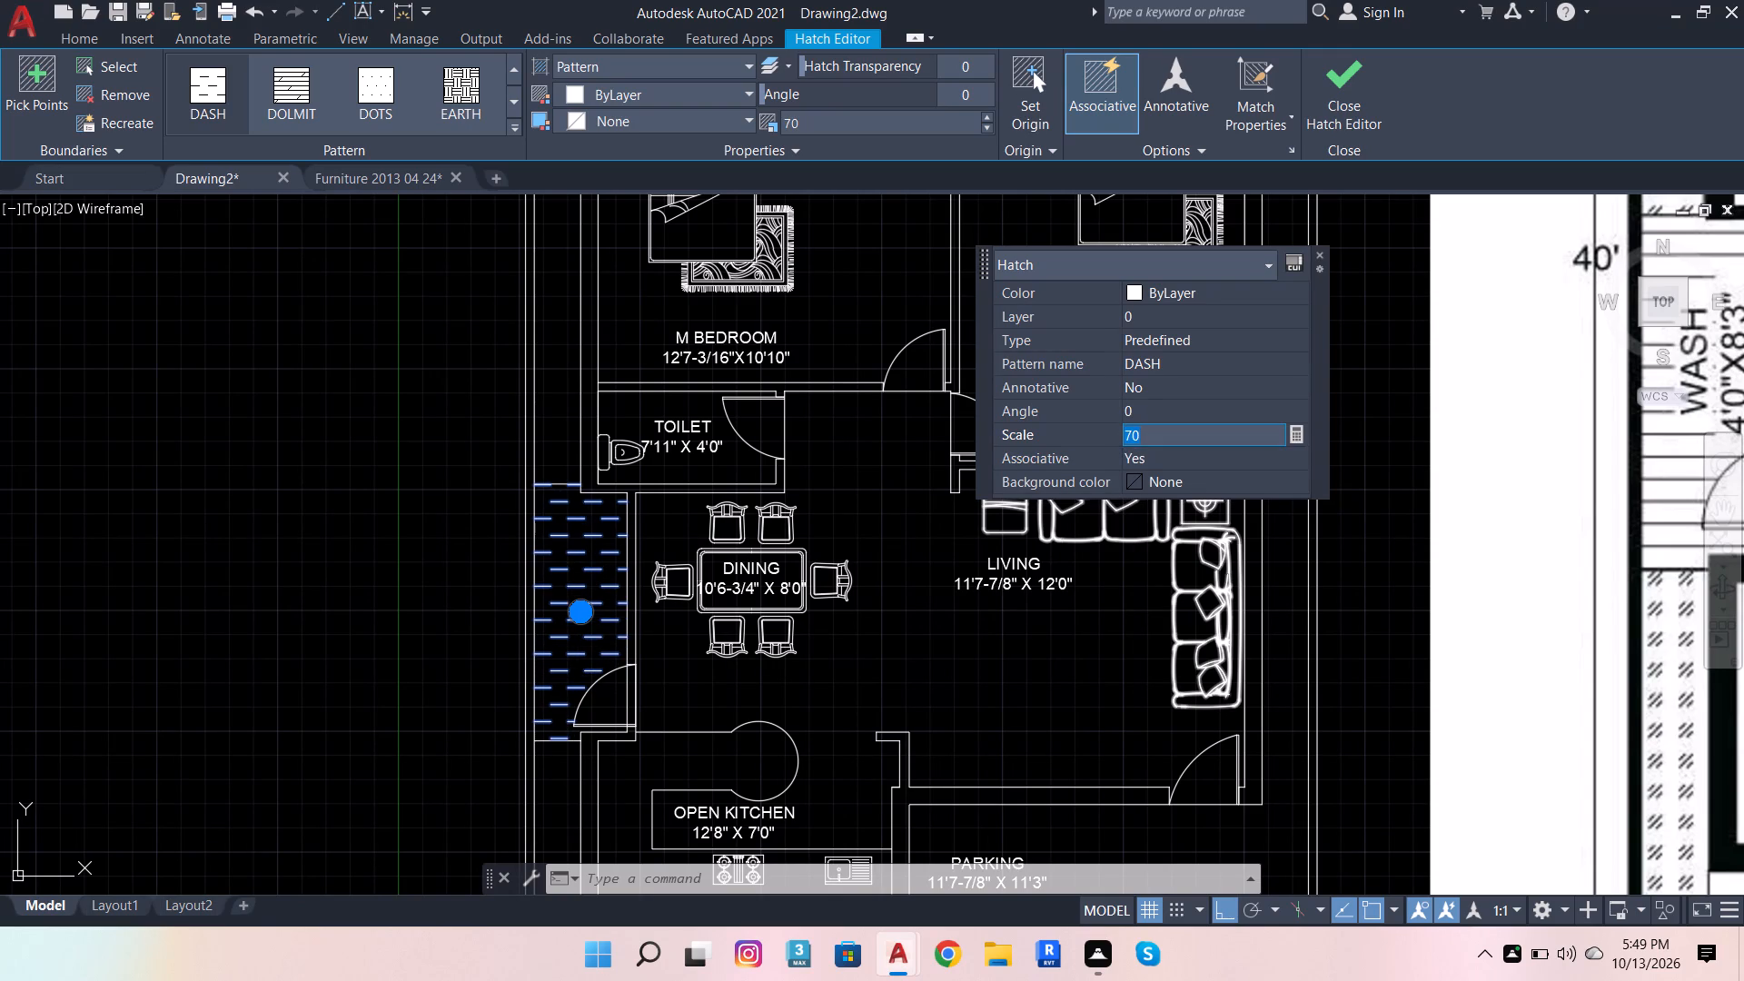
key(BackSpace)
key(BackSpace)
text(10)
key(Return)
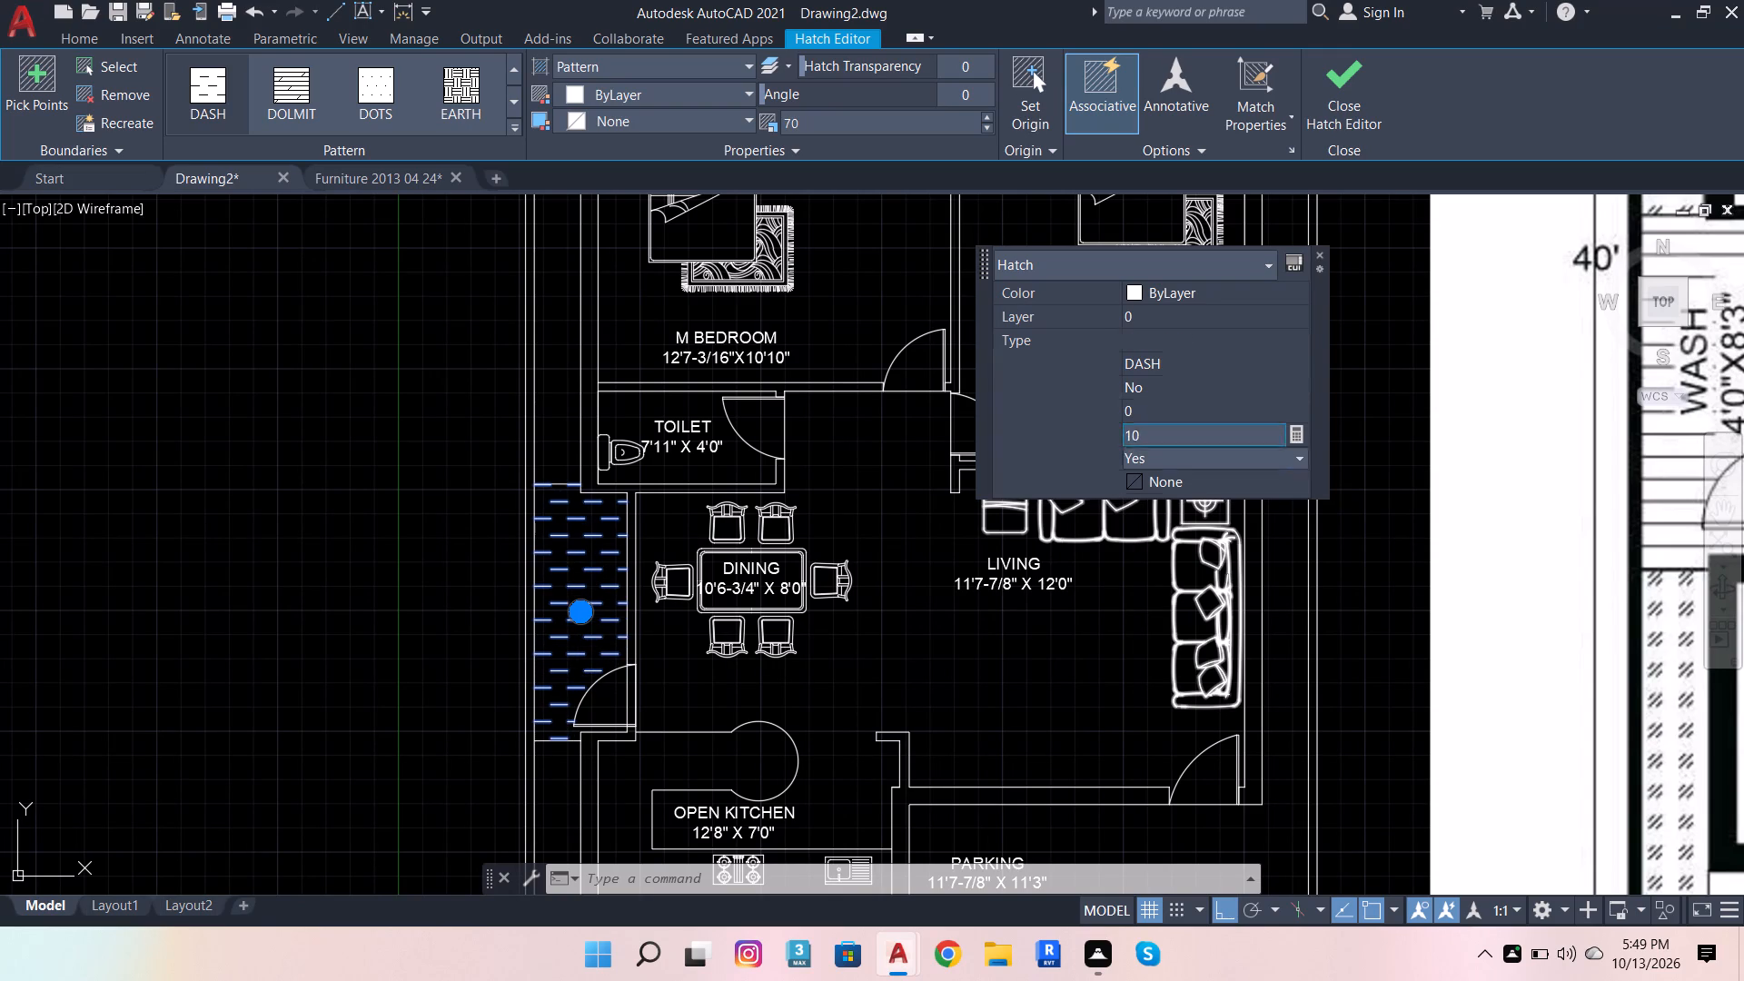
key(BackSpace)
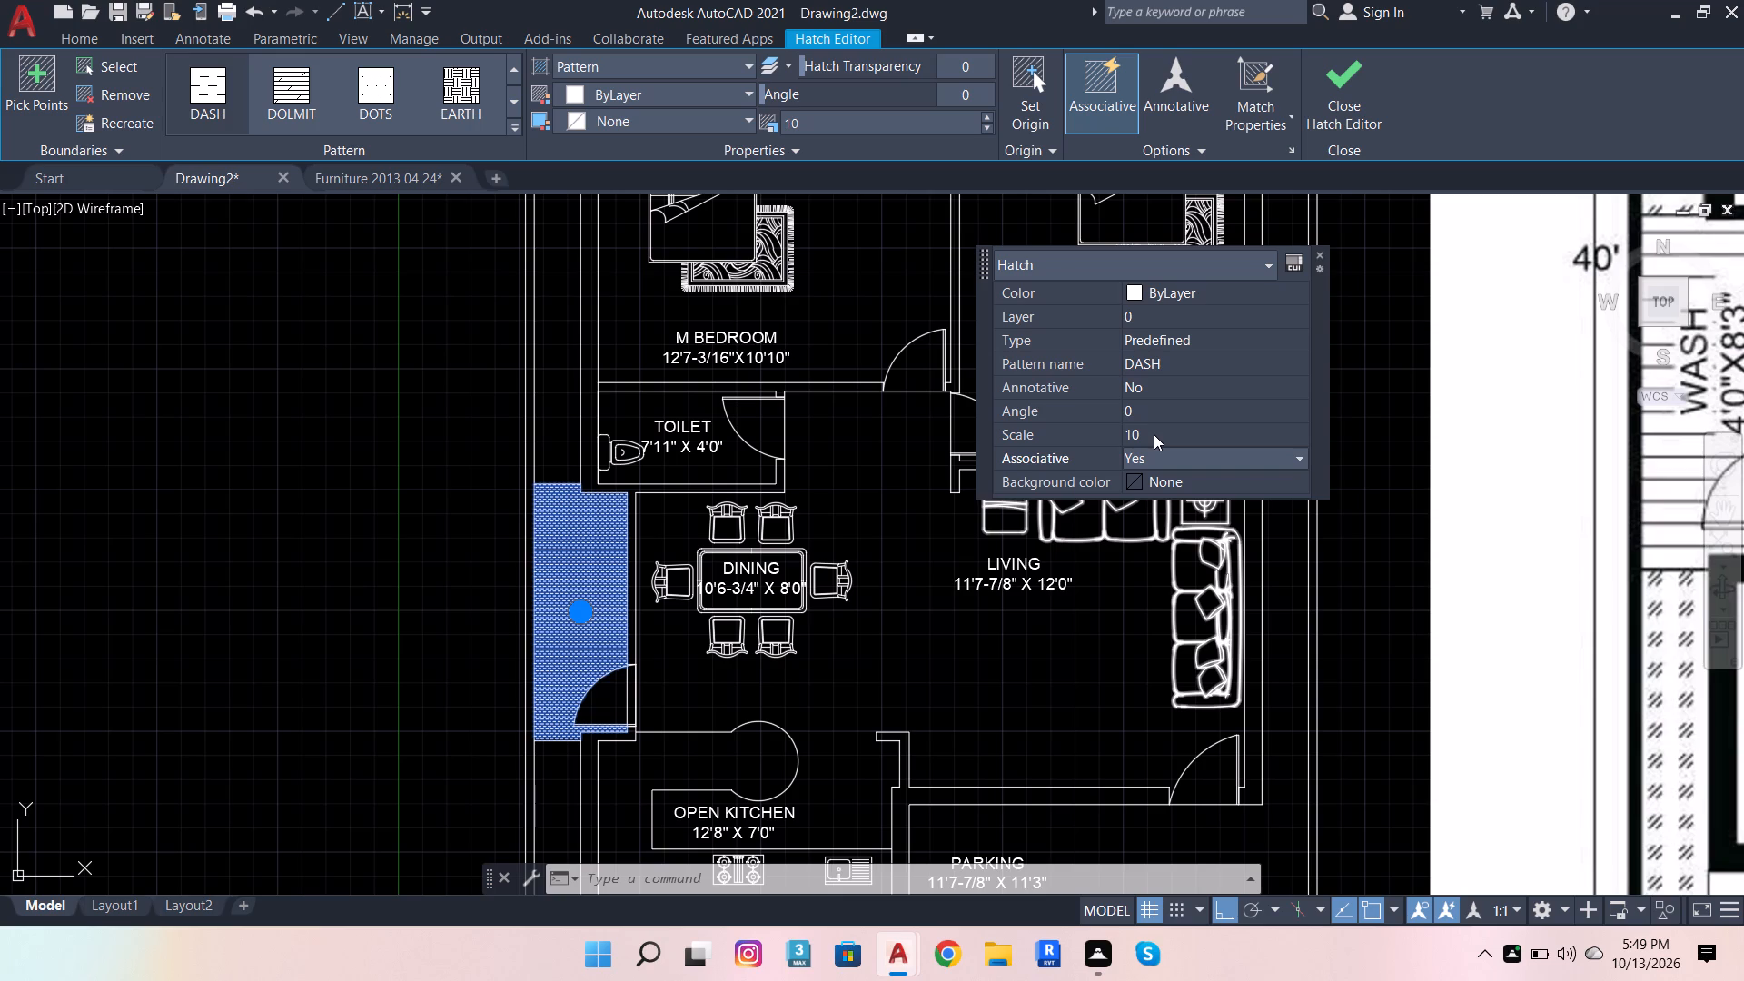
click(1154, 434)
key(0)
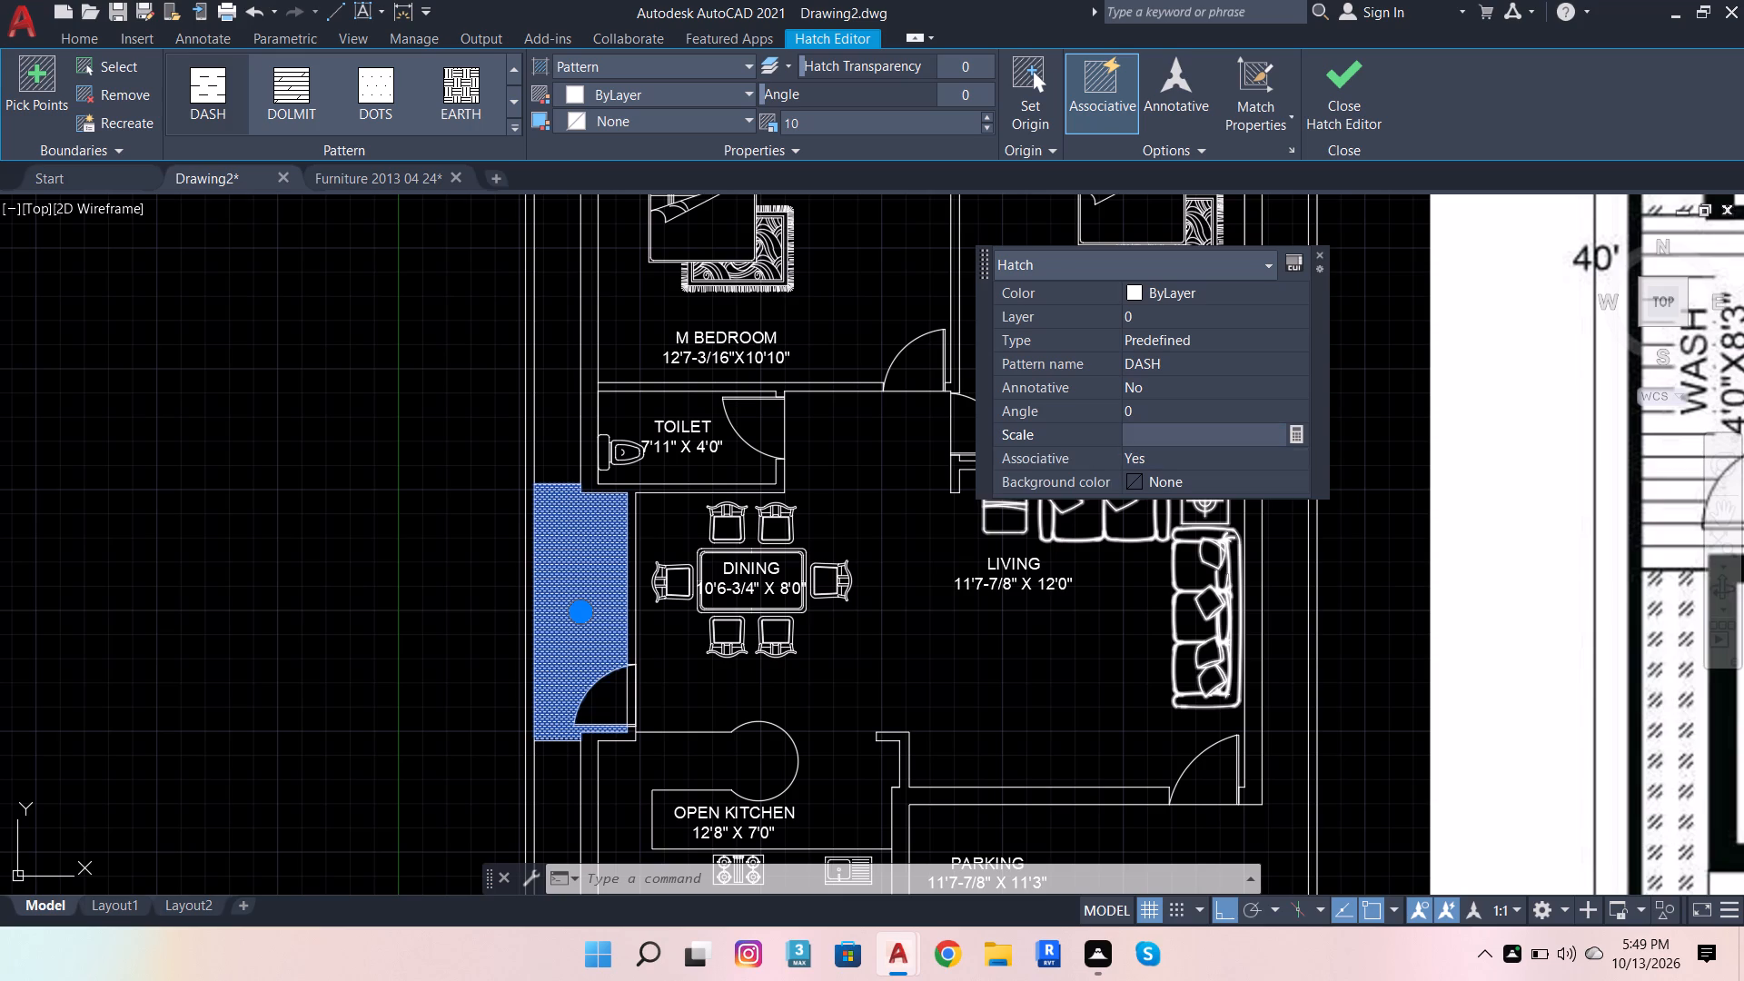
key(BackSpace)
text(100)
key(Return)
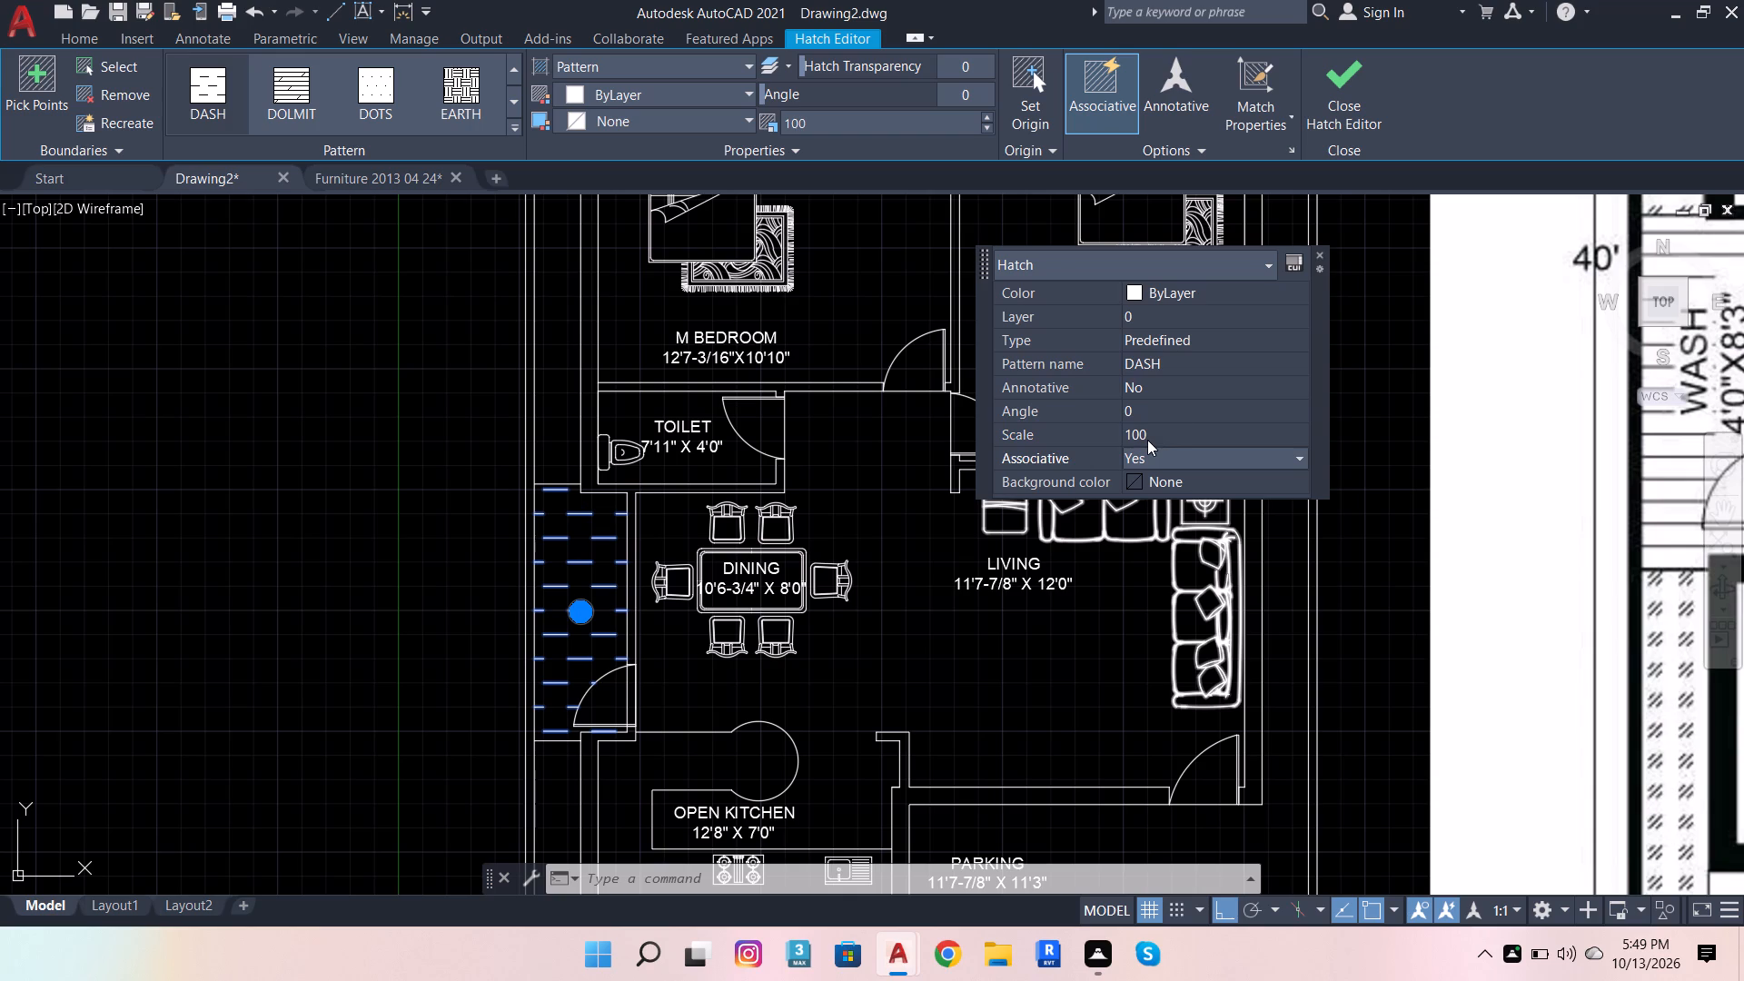
Set the wash area's DASH hatch scale to 120, close its properties, check it against the reference image and deselect the hatch.
click(1172, 431)
key(BackSpace)
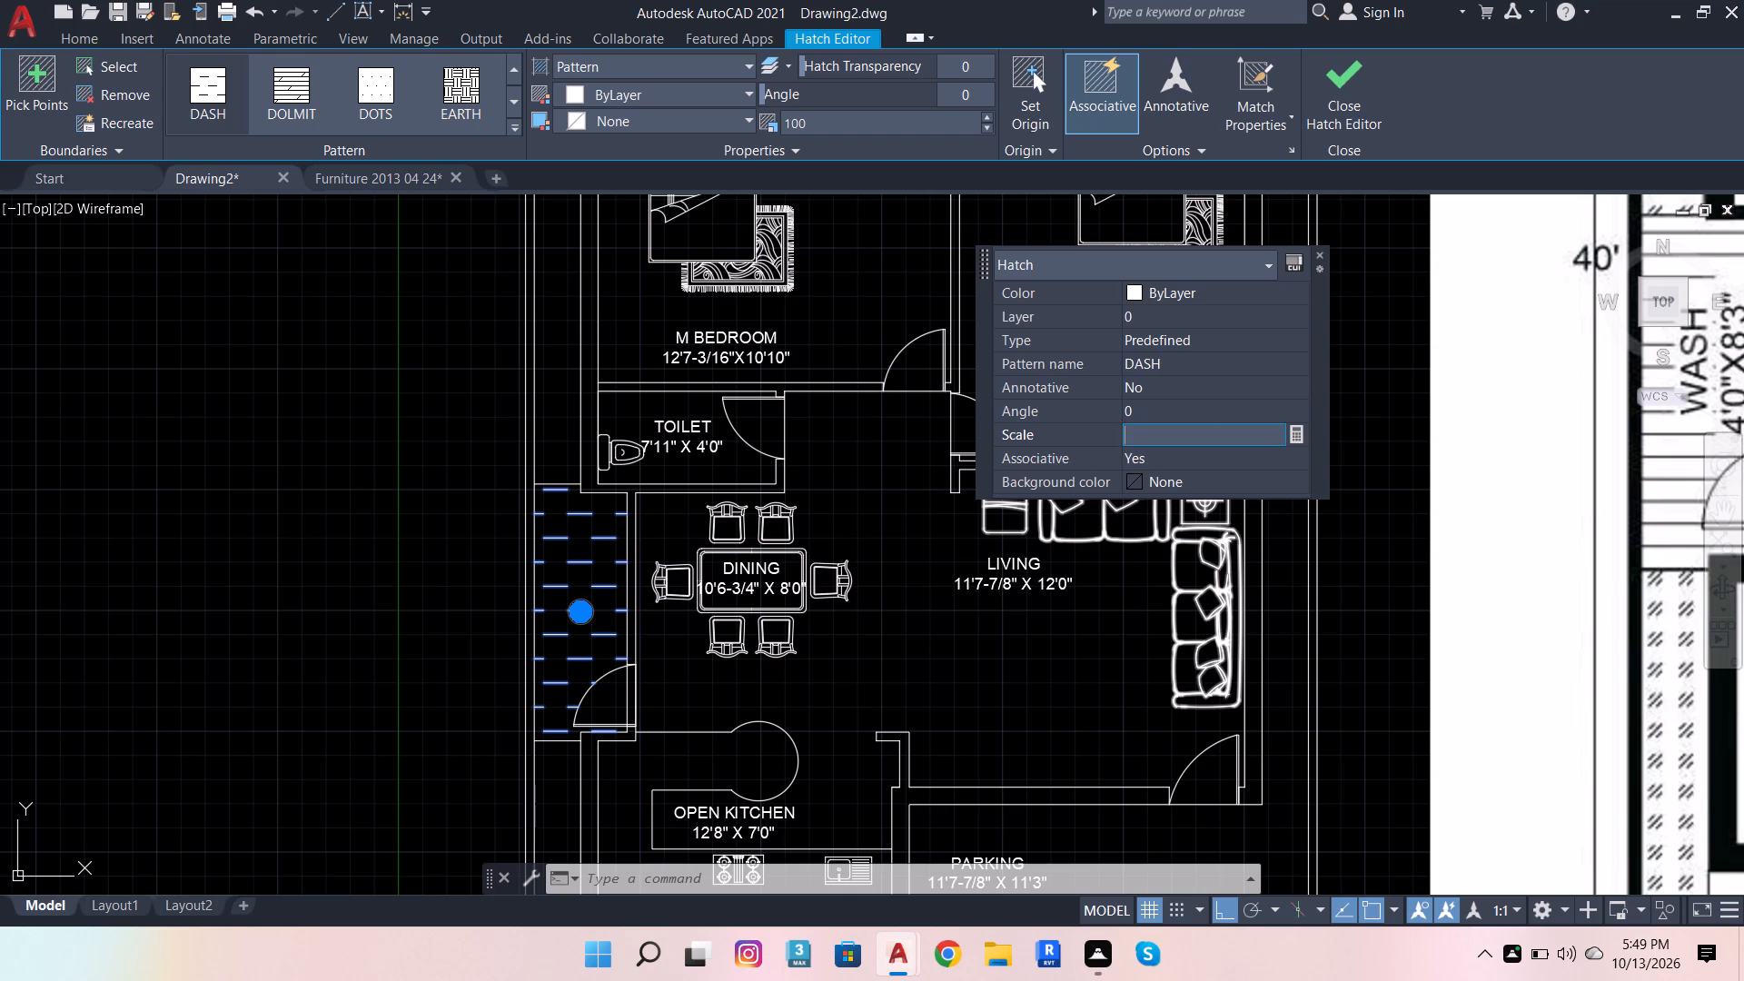
key(BackSpace)
text(120)
key(Return)
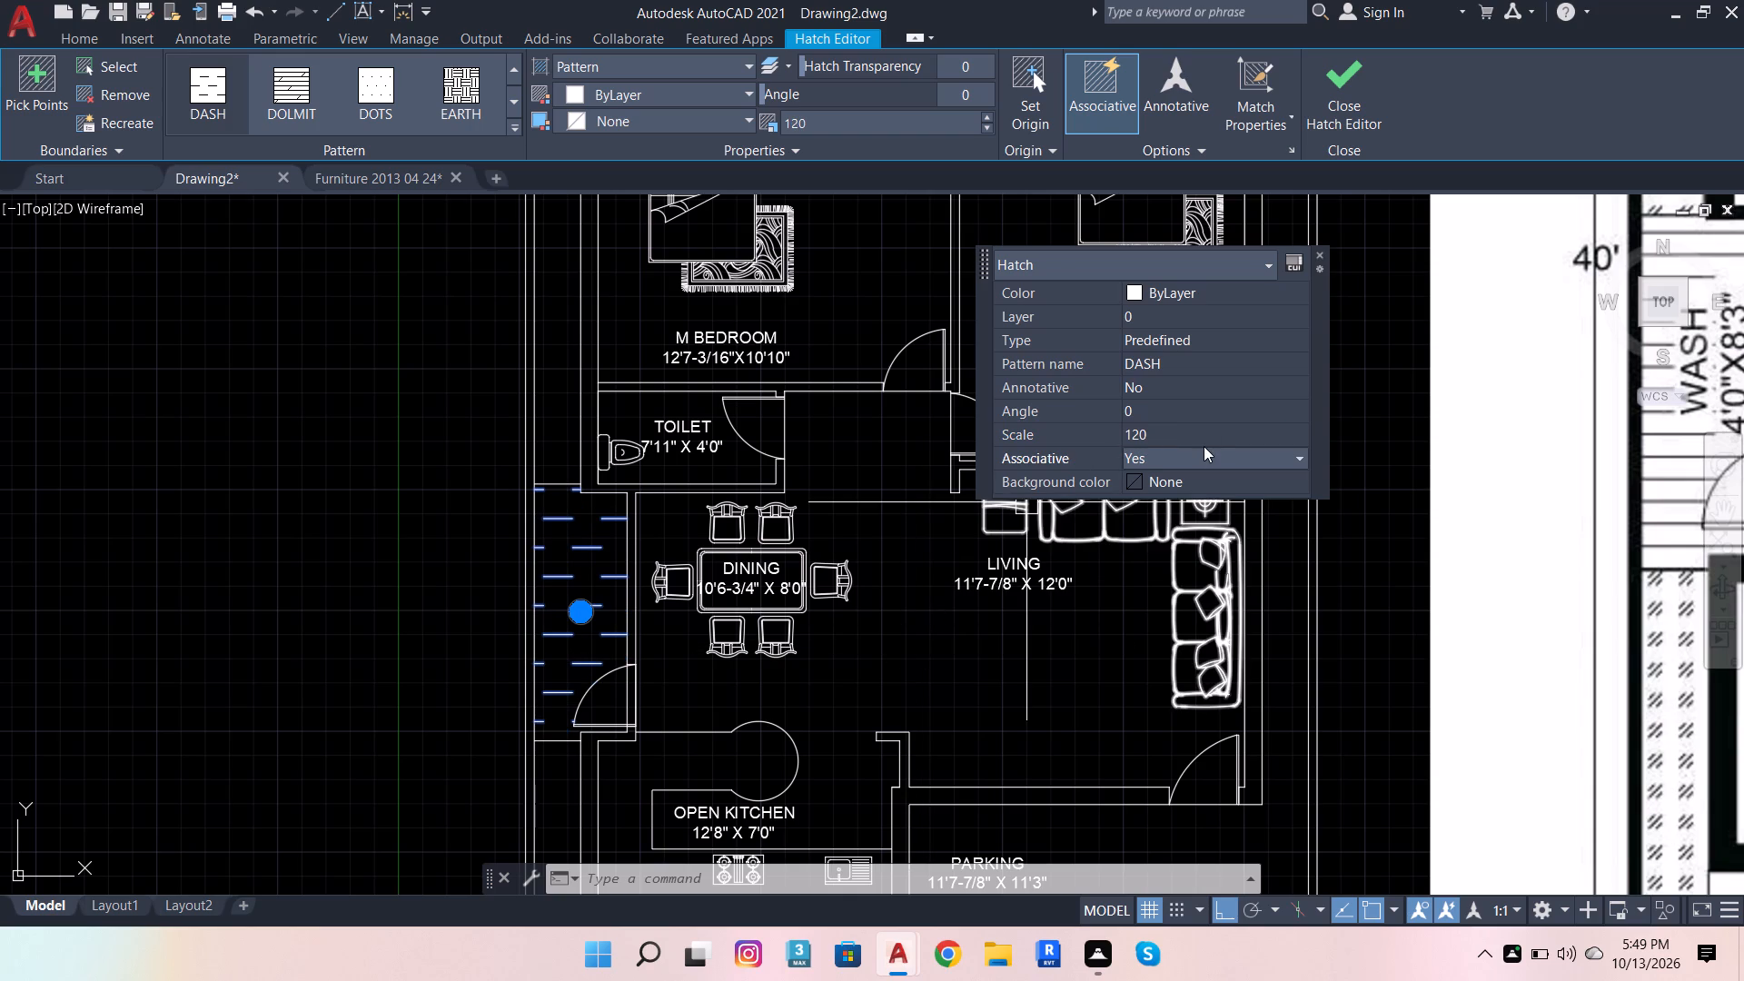
scroll(1204, 448, up, 1)
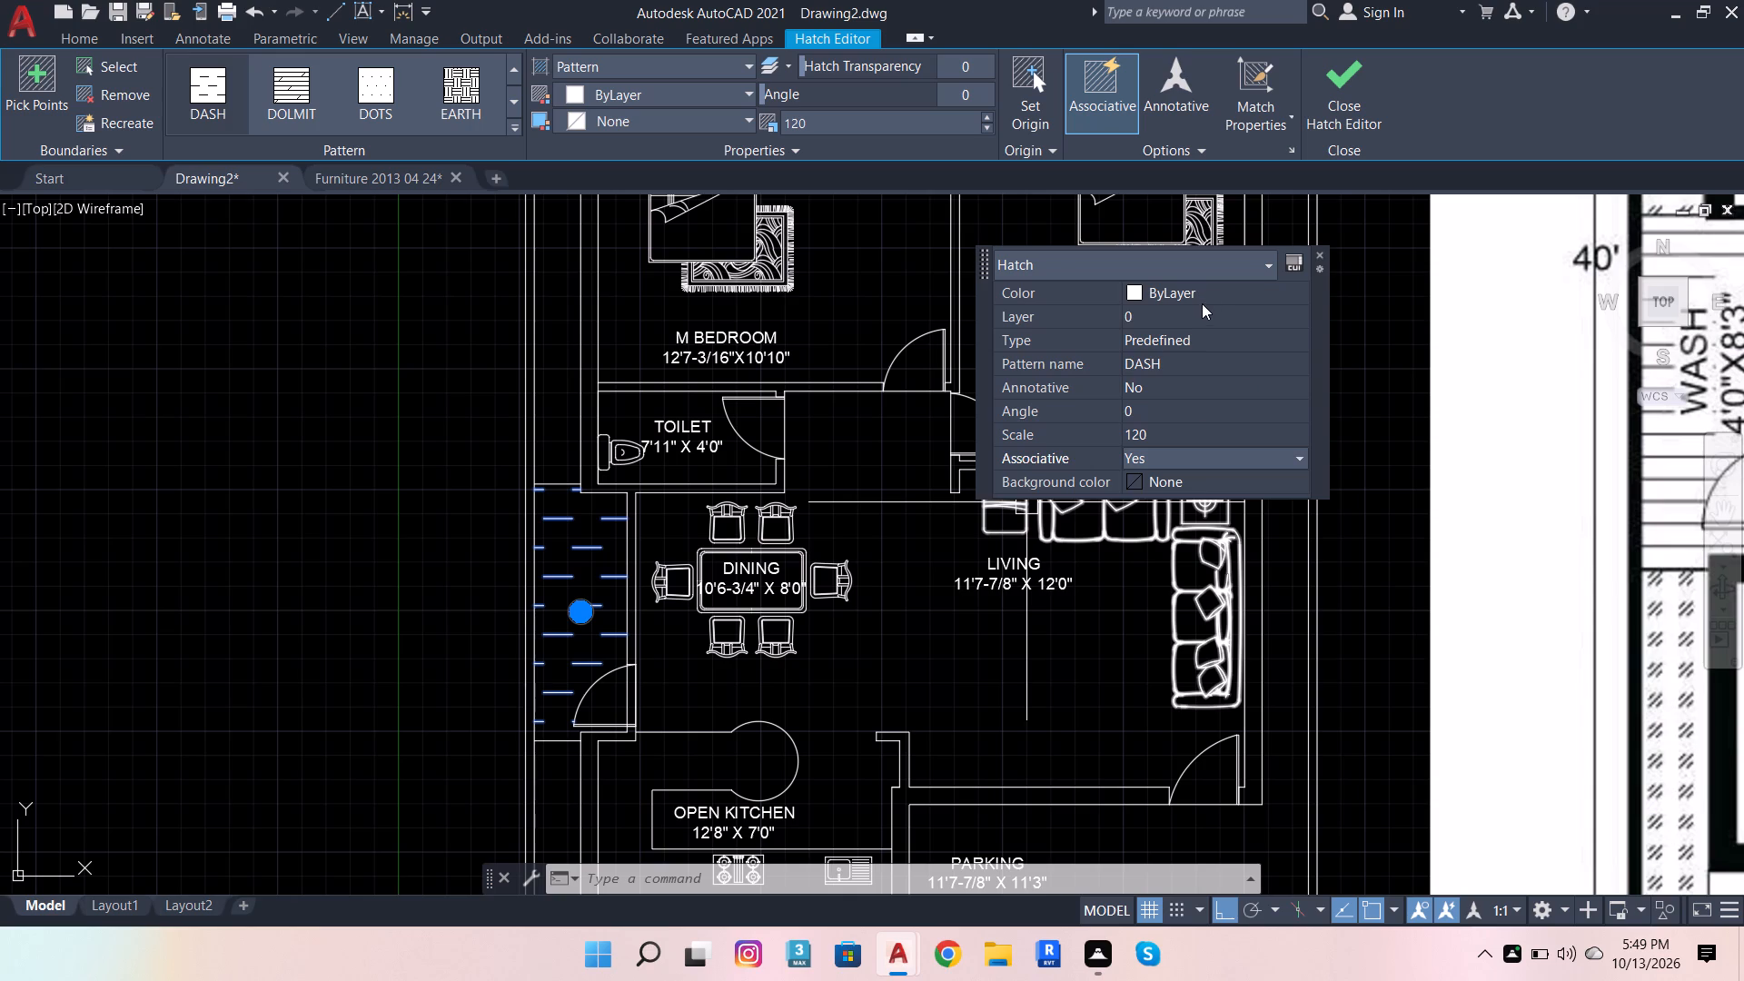
click(1197, 306)
click(1197, 311)
click(1184, 313)
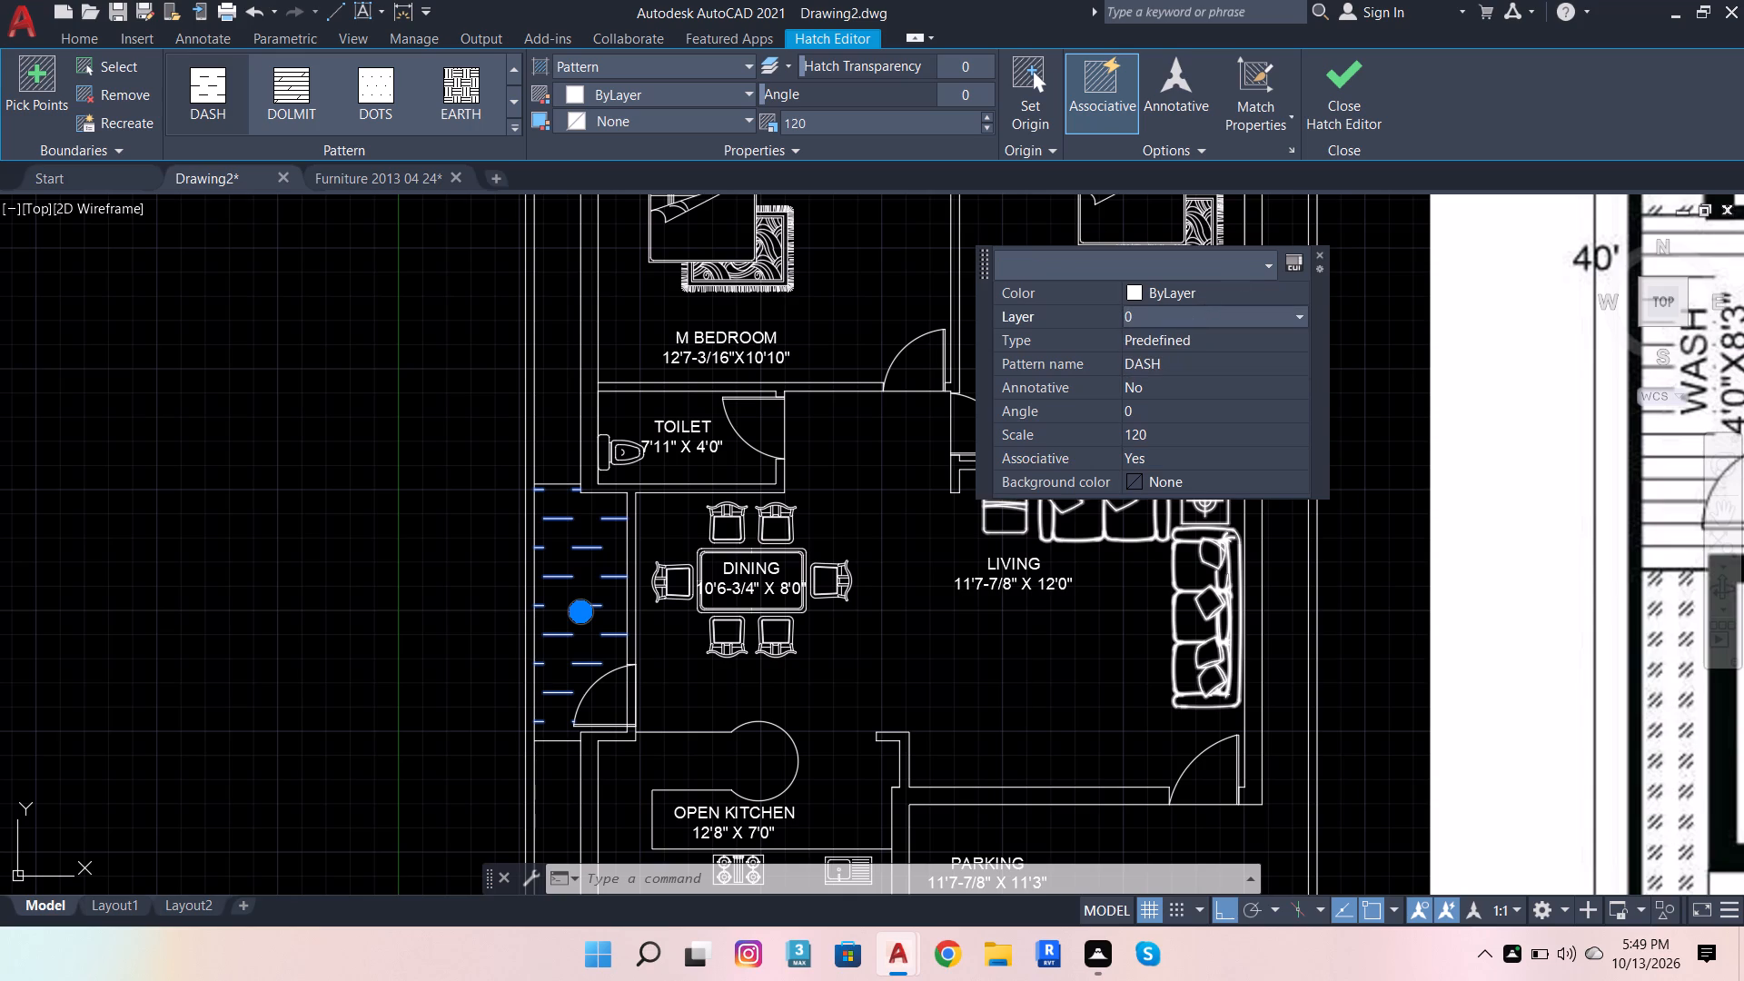
click(1323, 255)
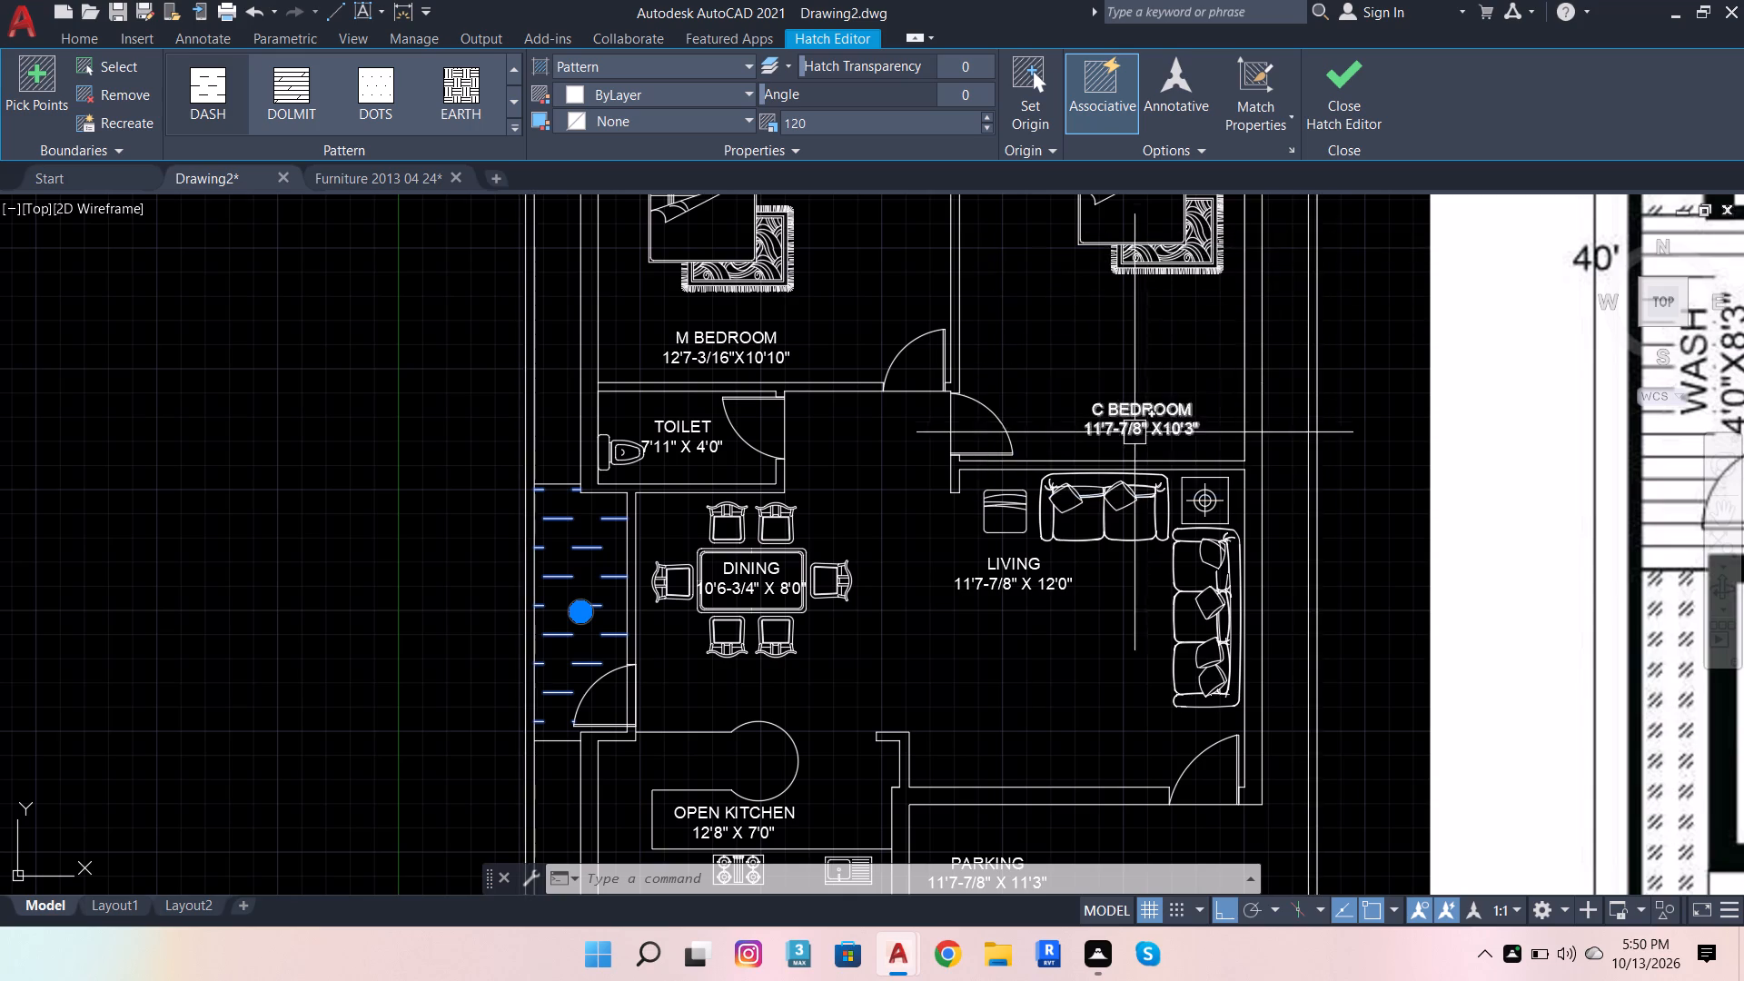
scroll(1135, 446, down, 1)
scroll(746, 308, up, 1)
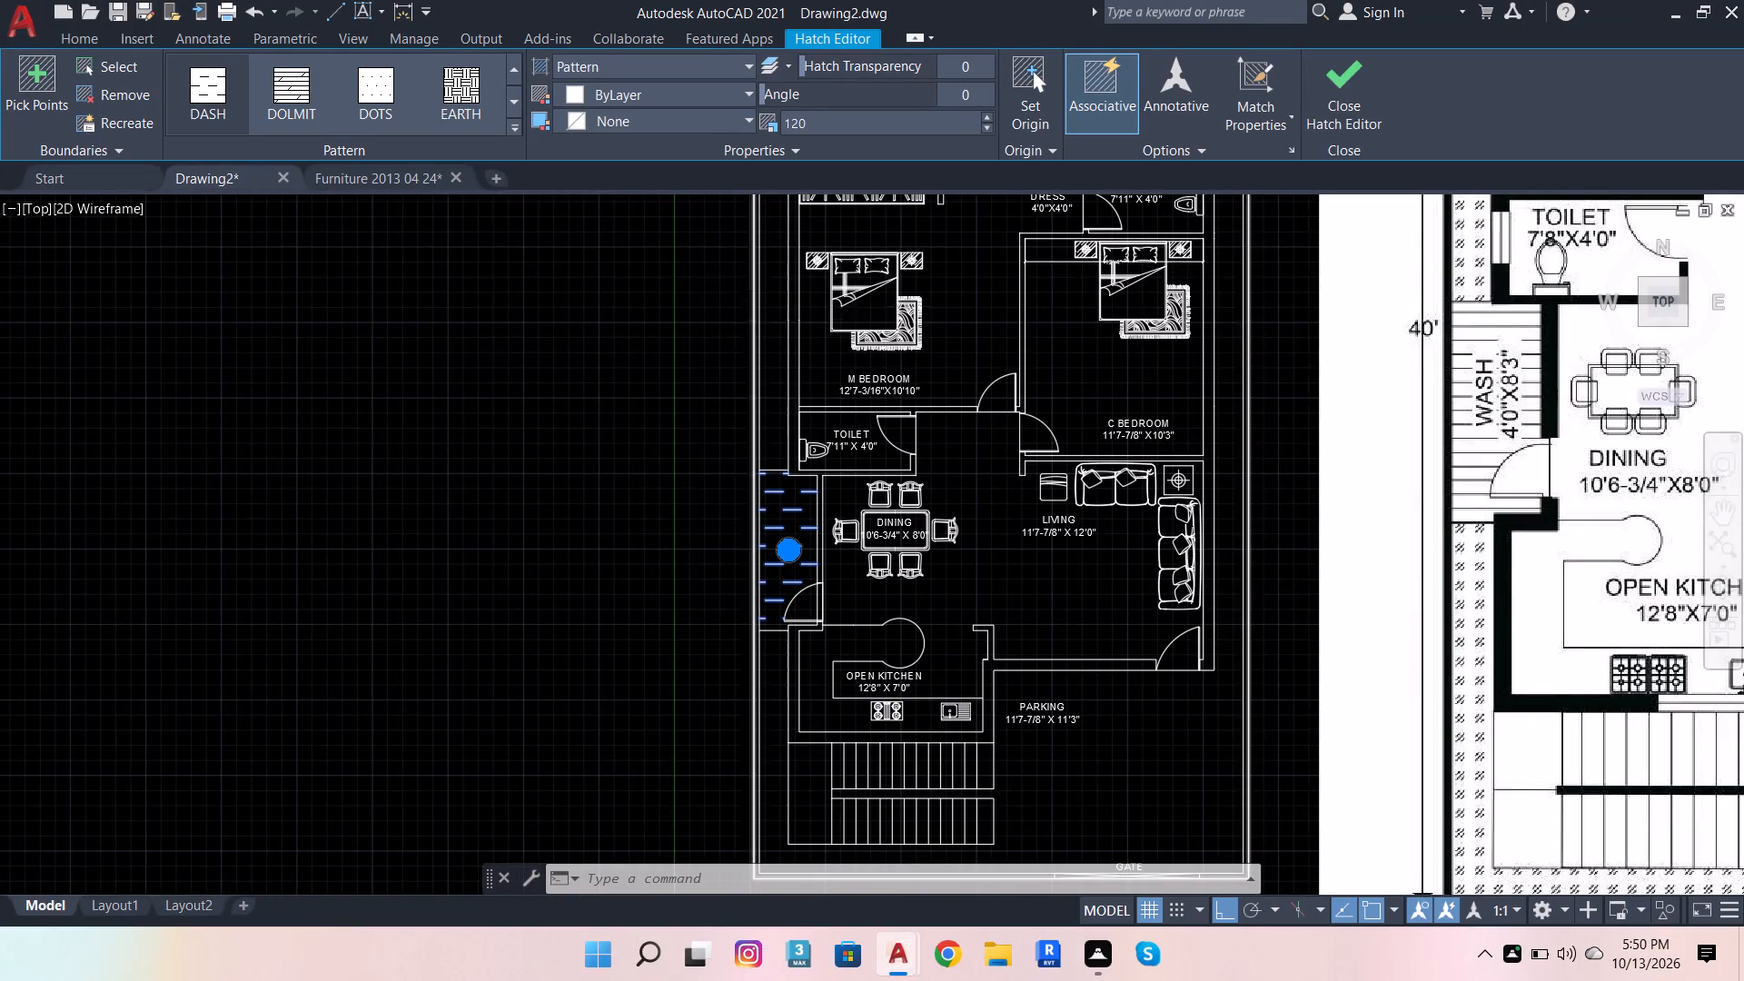
scroll(746, 308, up, 1)
scroll(862, 404, down, 2)
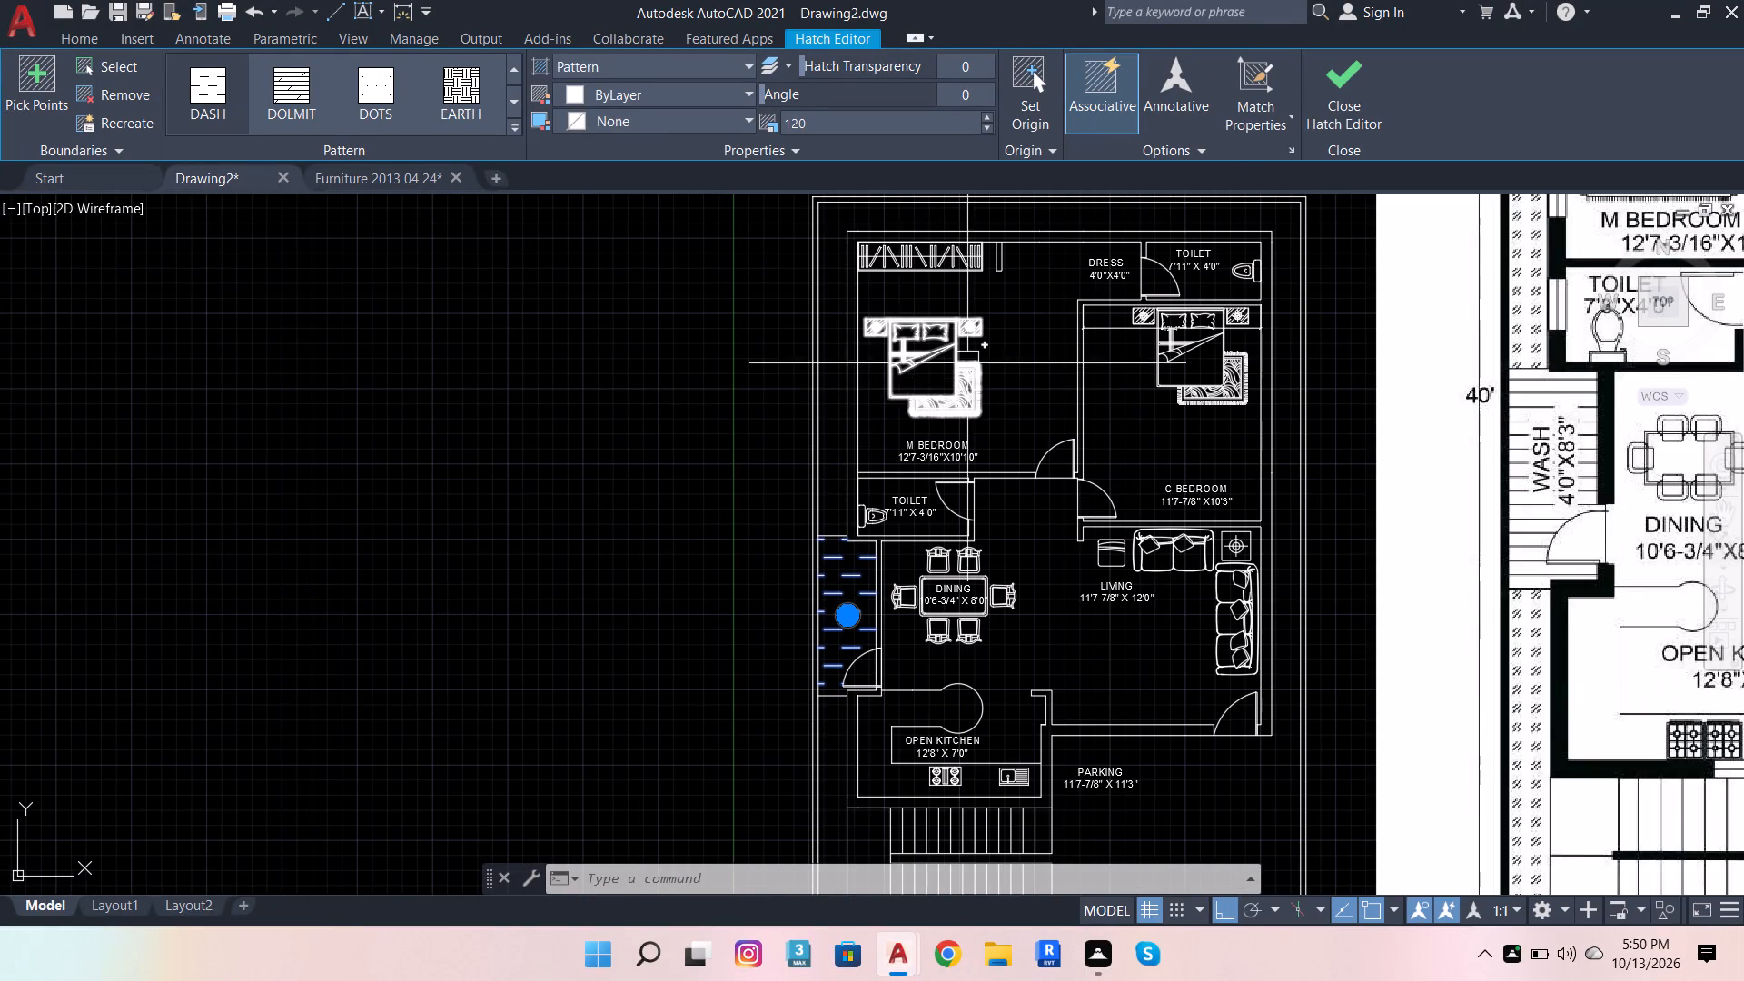
scroll(1035, 424, down, 3)
key(Escape)
scroll(1042, 464, up, 1)
key(Escape)
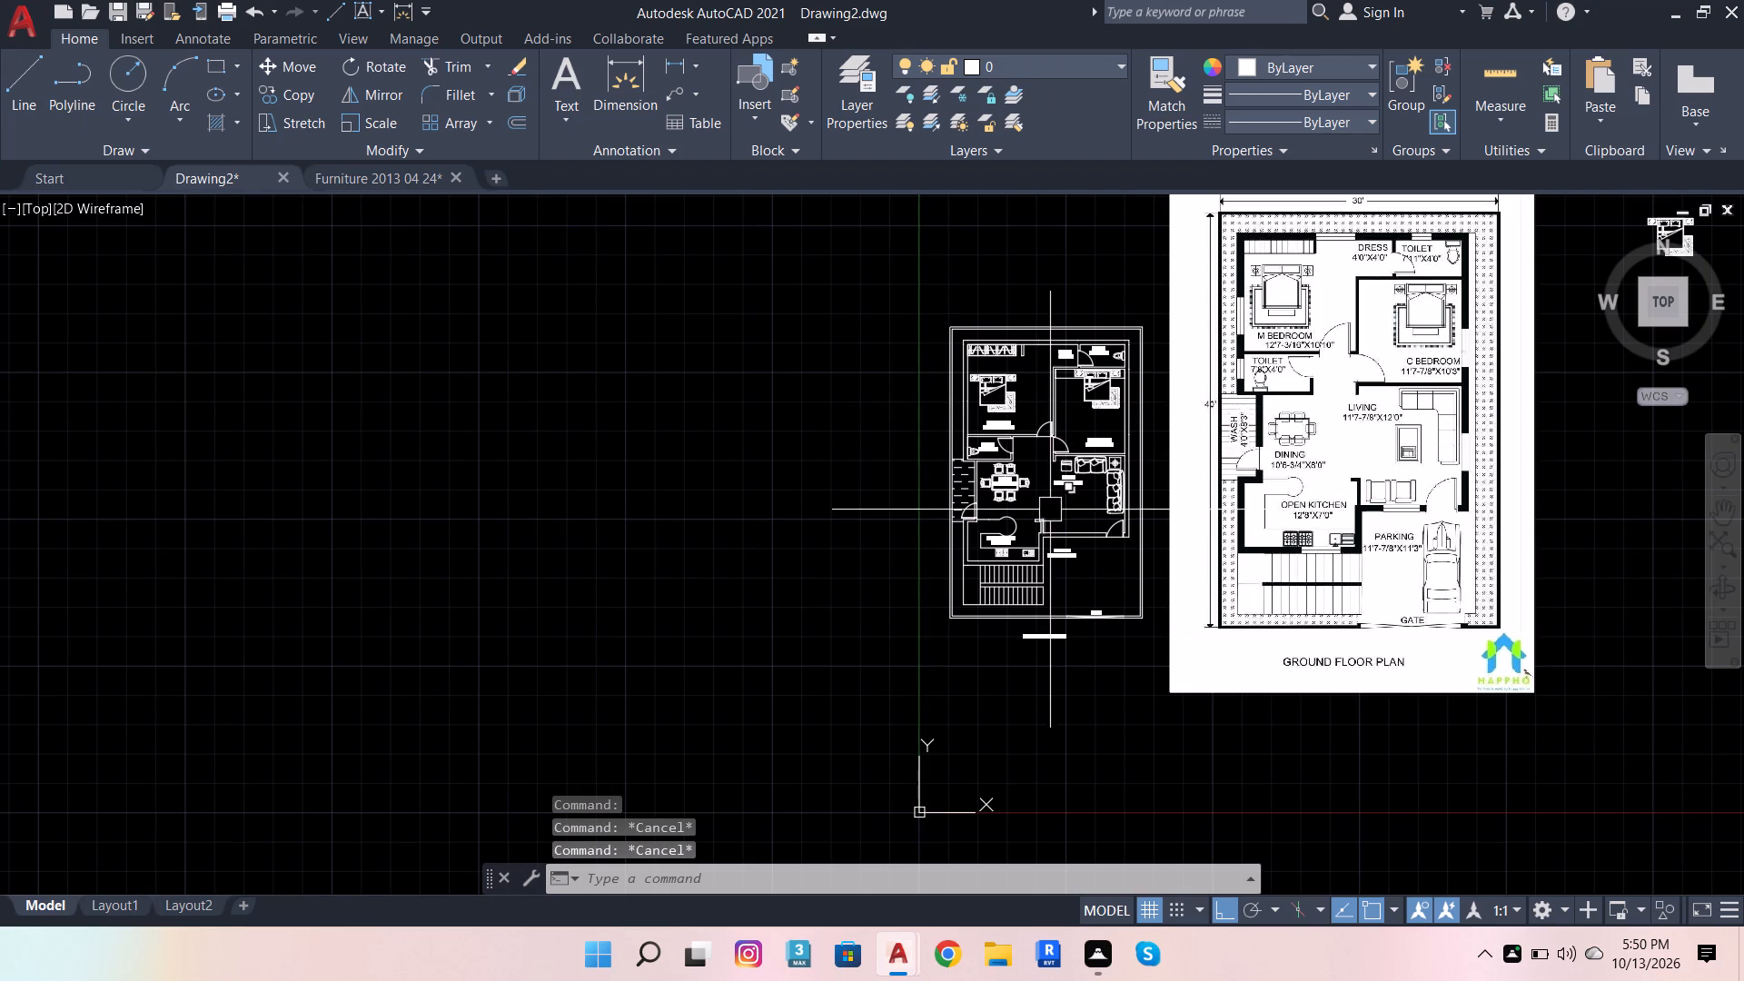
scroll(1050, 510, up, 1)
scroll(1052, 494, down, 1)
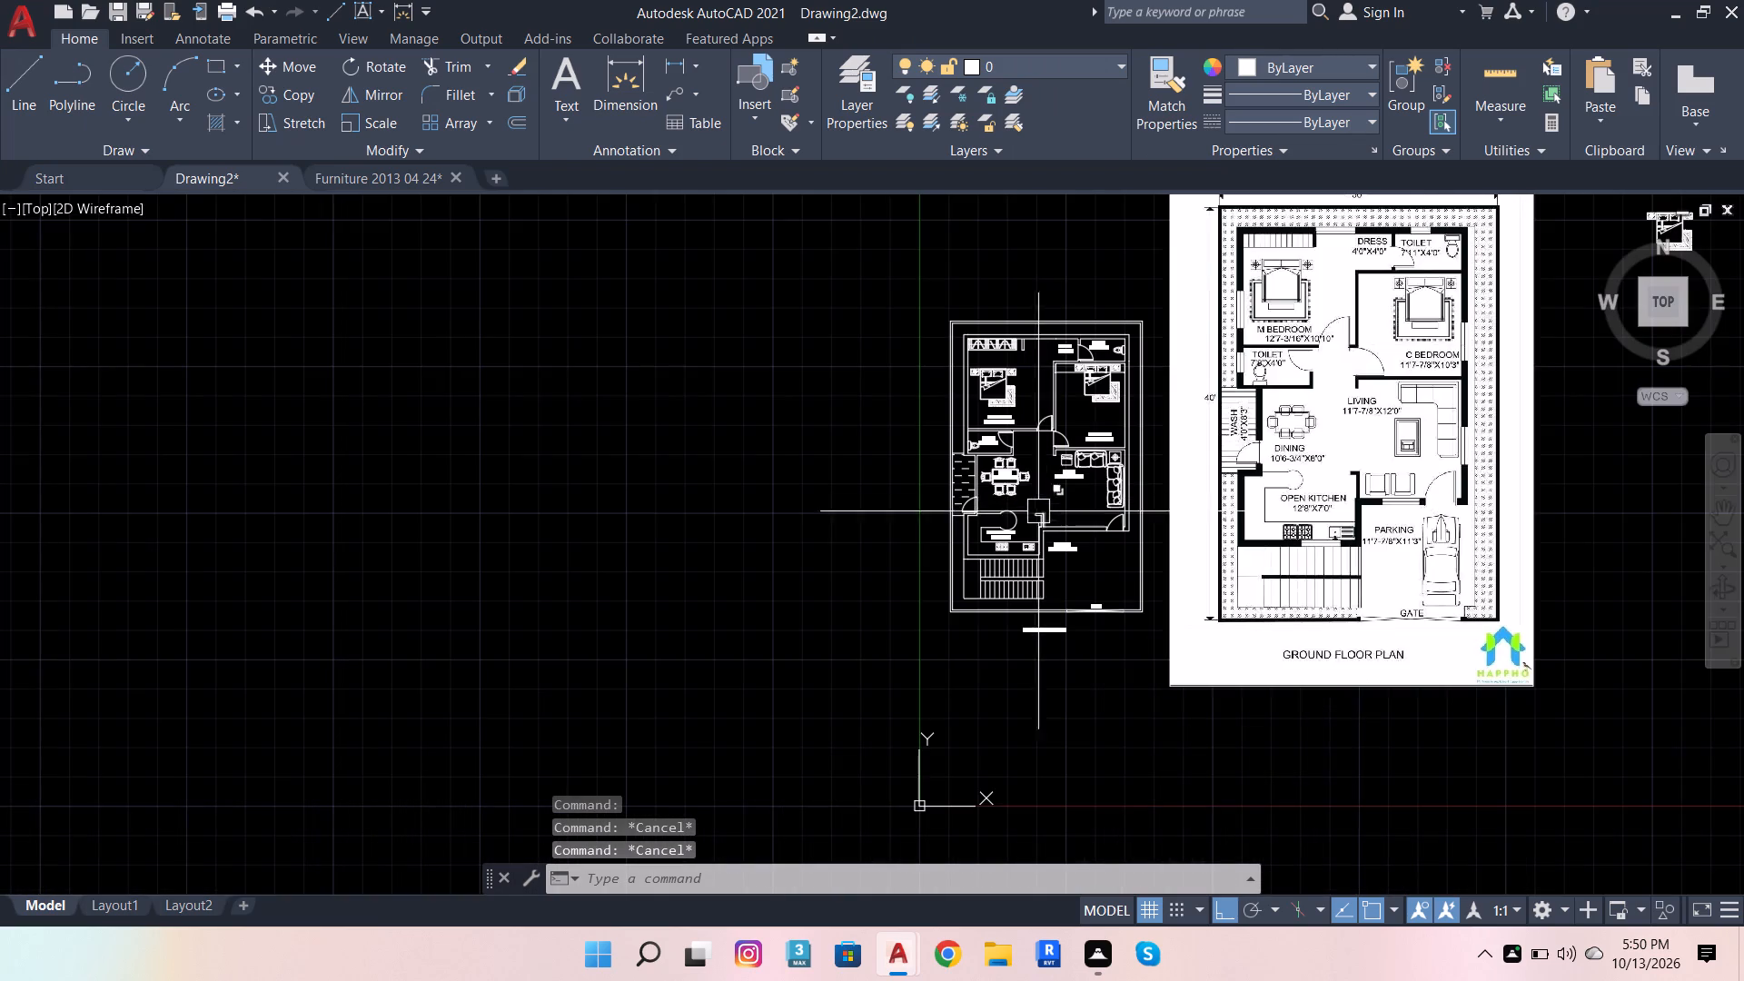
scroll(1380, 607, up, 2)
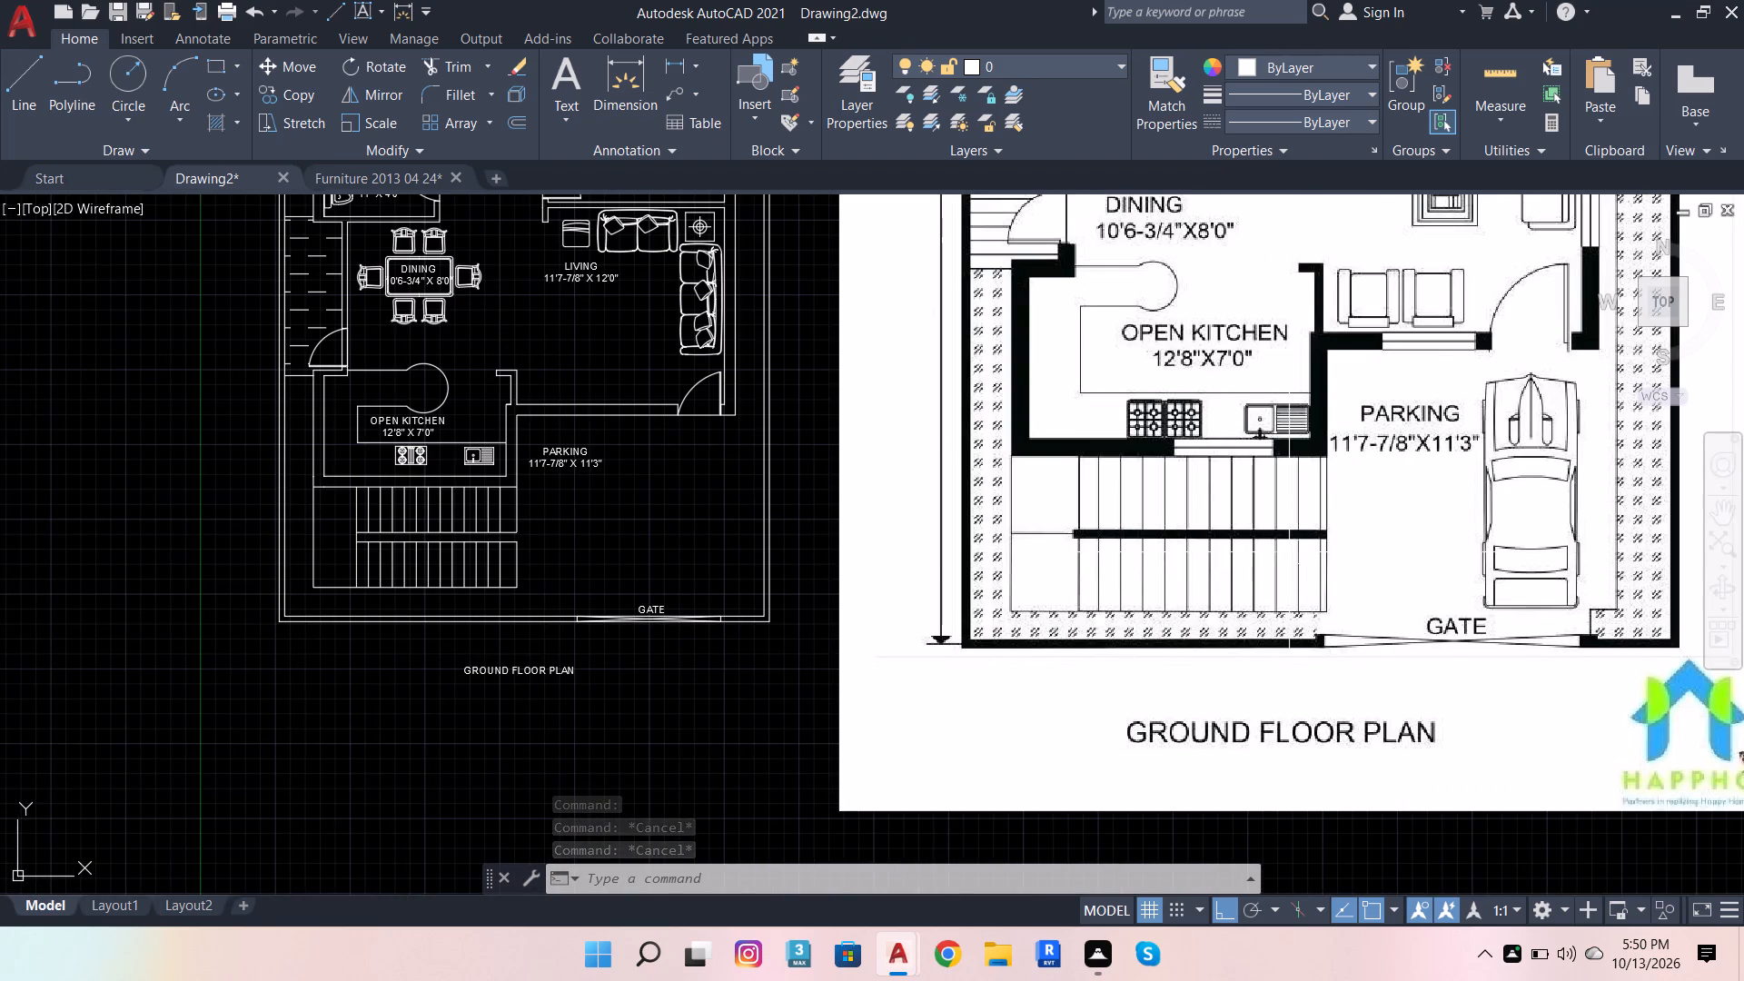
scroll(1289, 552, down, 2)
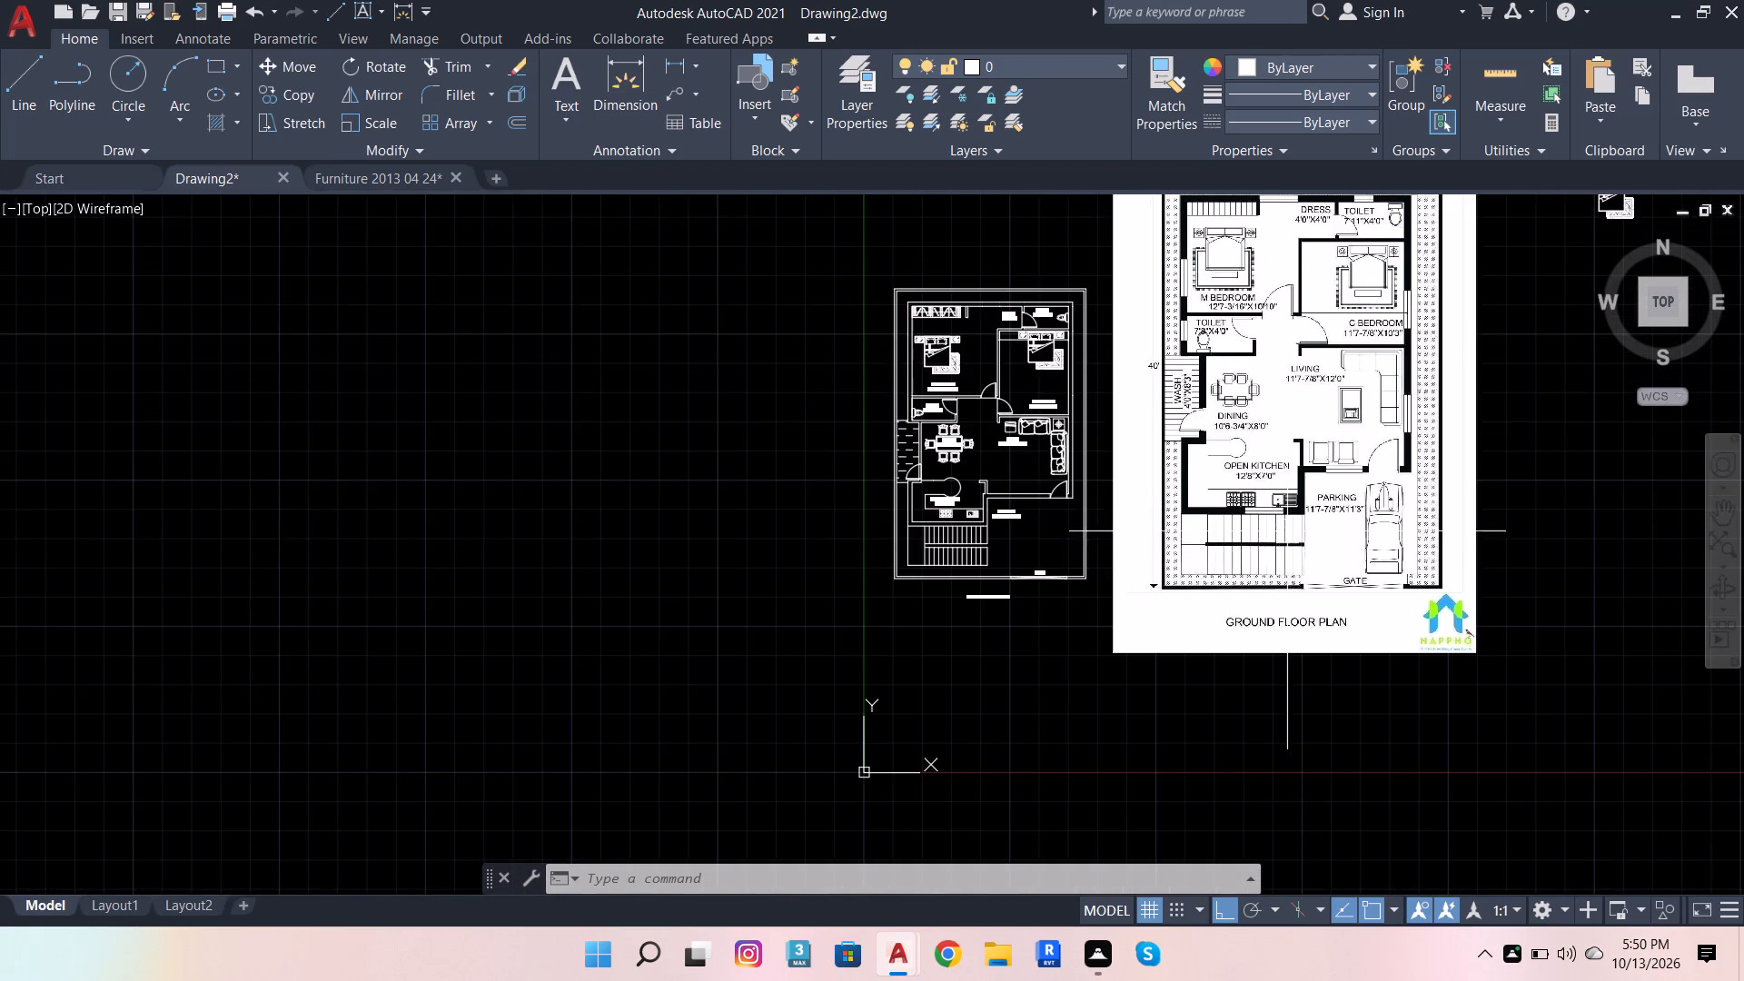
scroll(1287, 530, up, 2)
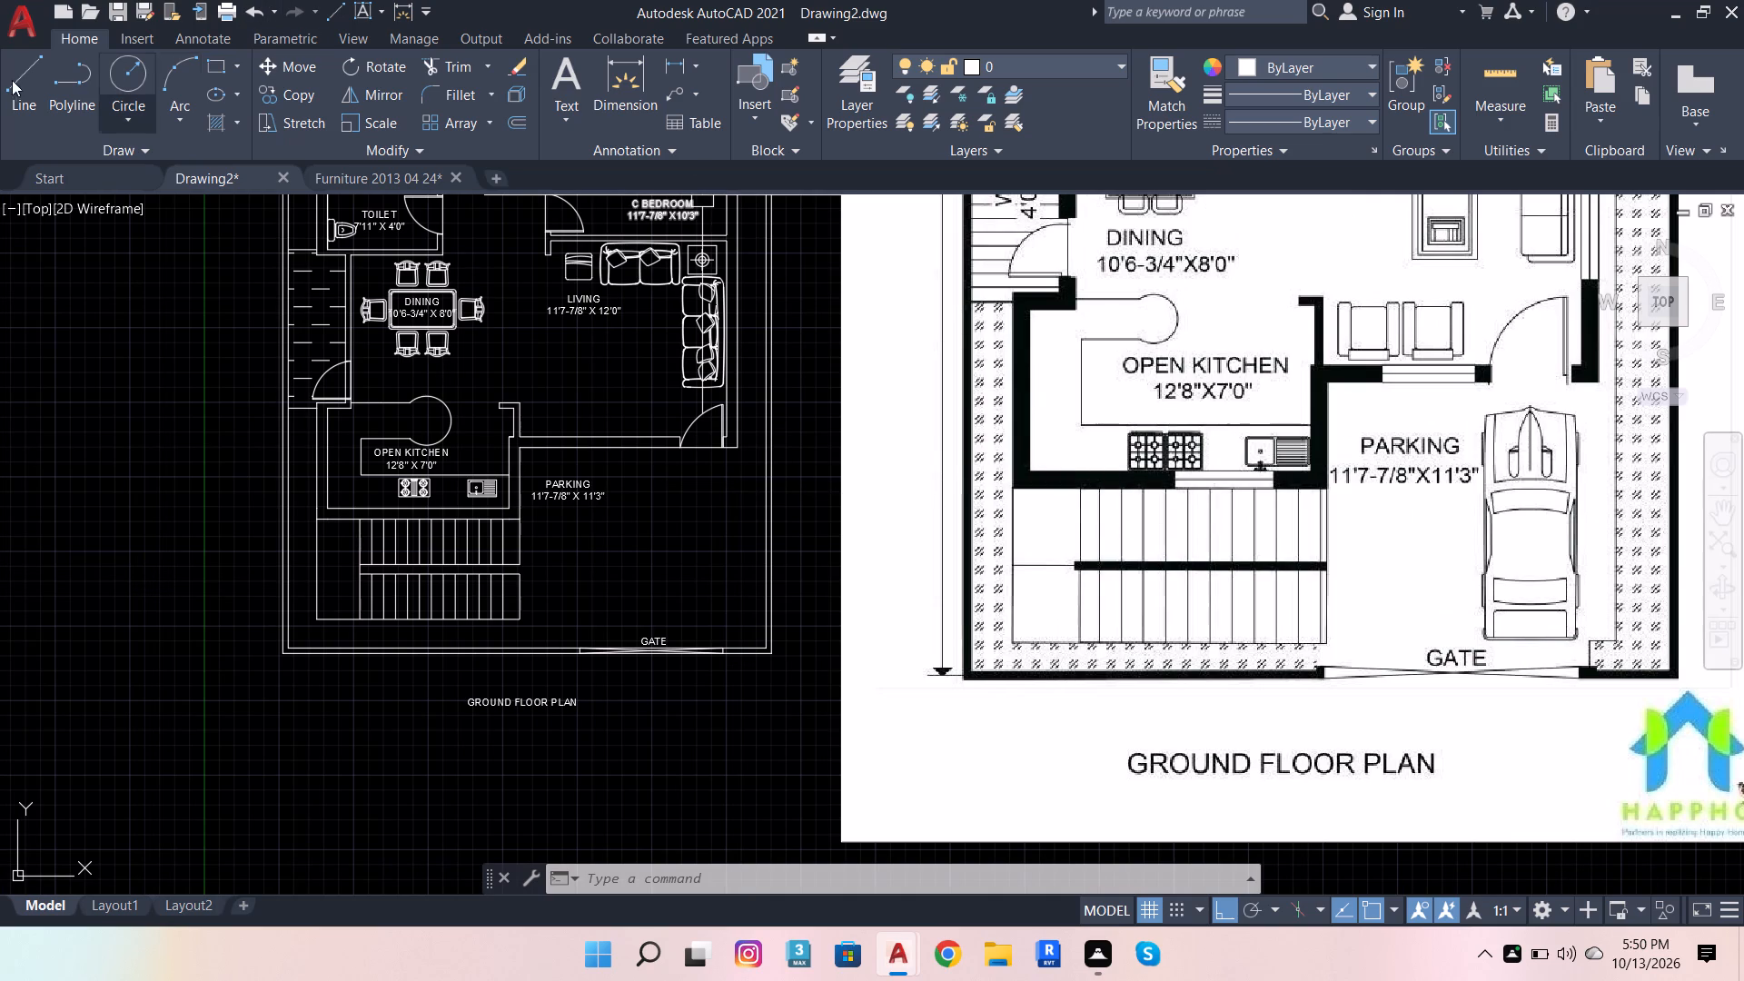
Draw a vertical line from the outer wall corner beside the living room door down to the front boundary, trimming the overshoot at its inner line.
click(8, 70)
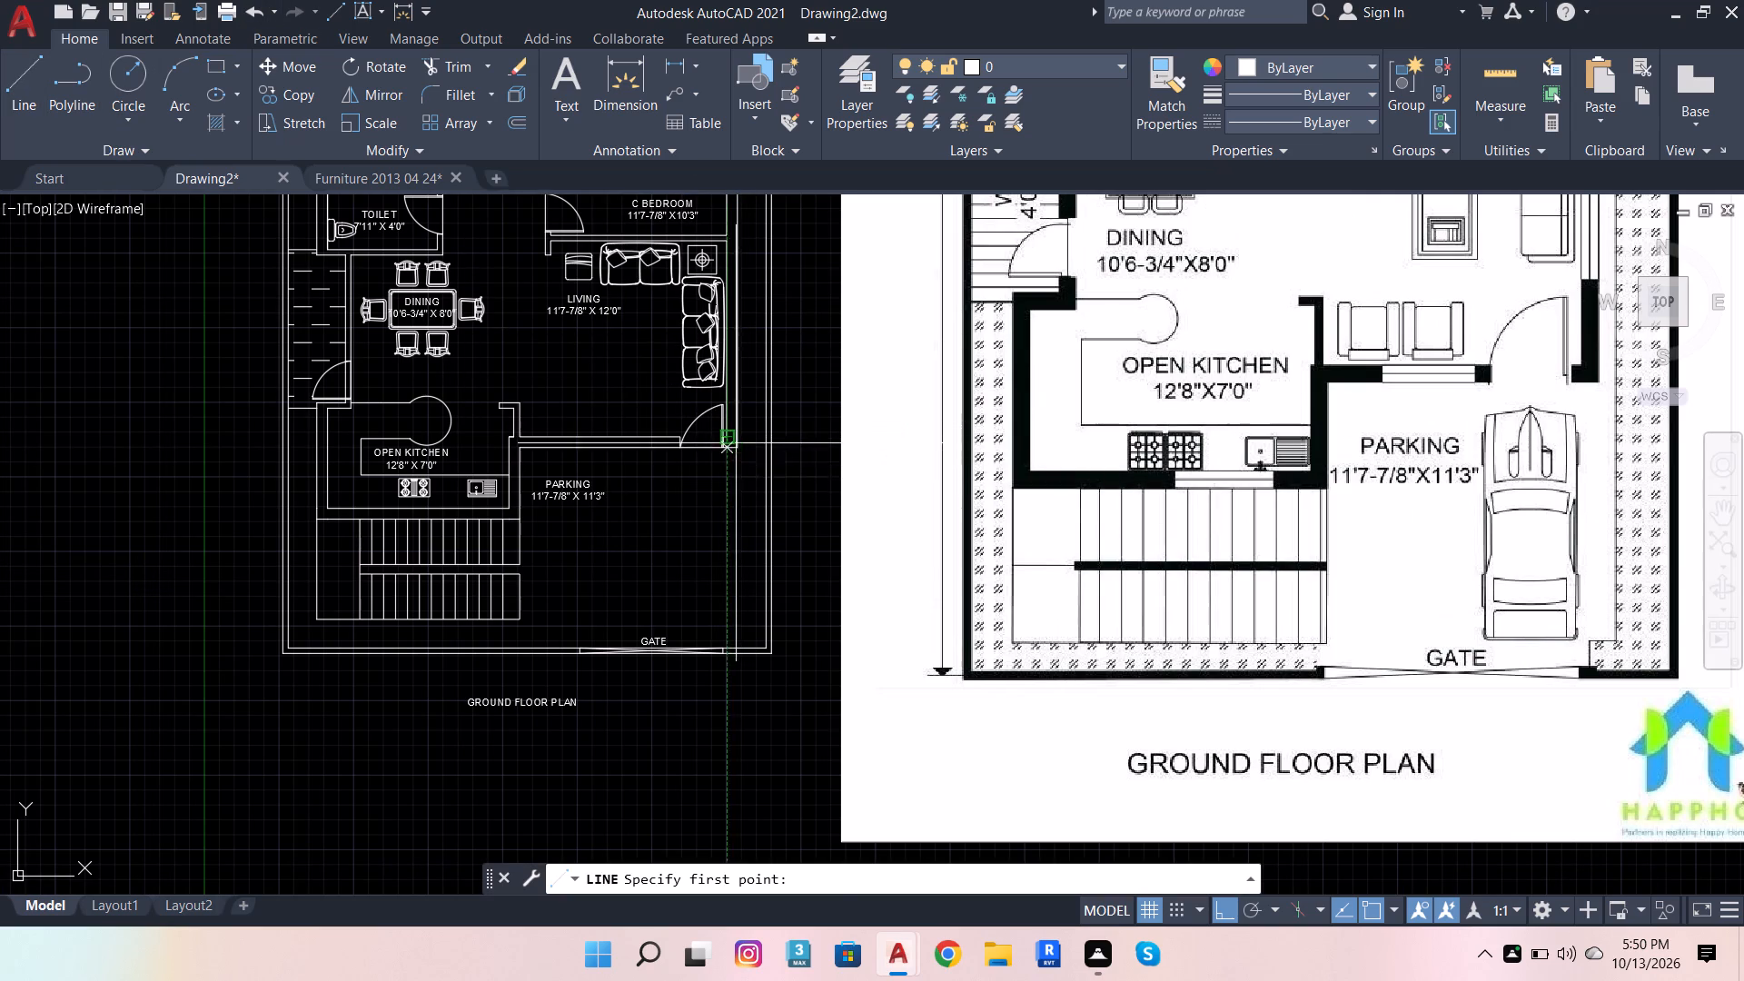
click(738, 446)
scroll(756, 669, up, 2)
scroll(711, 587, up, 3)
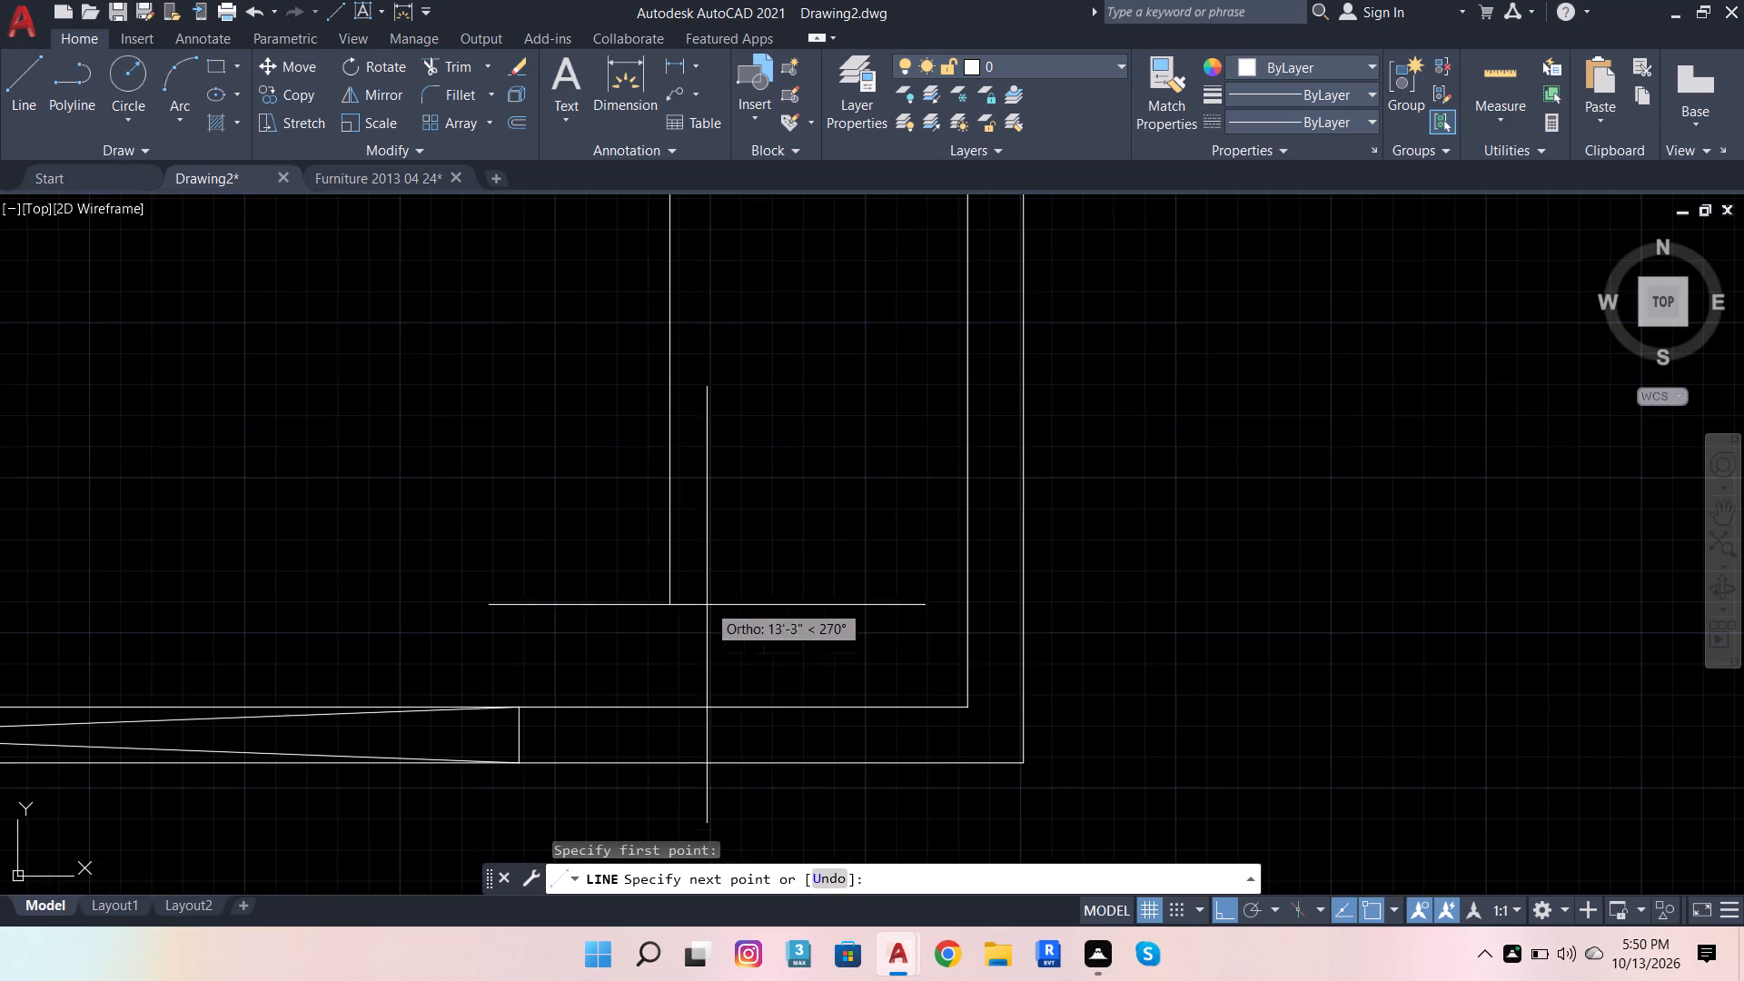
click(689, 721)
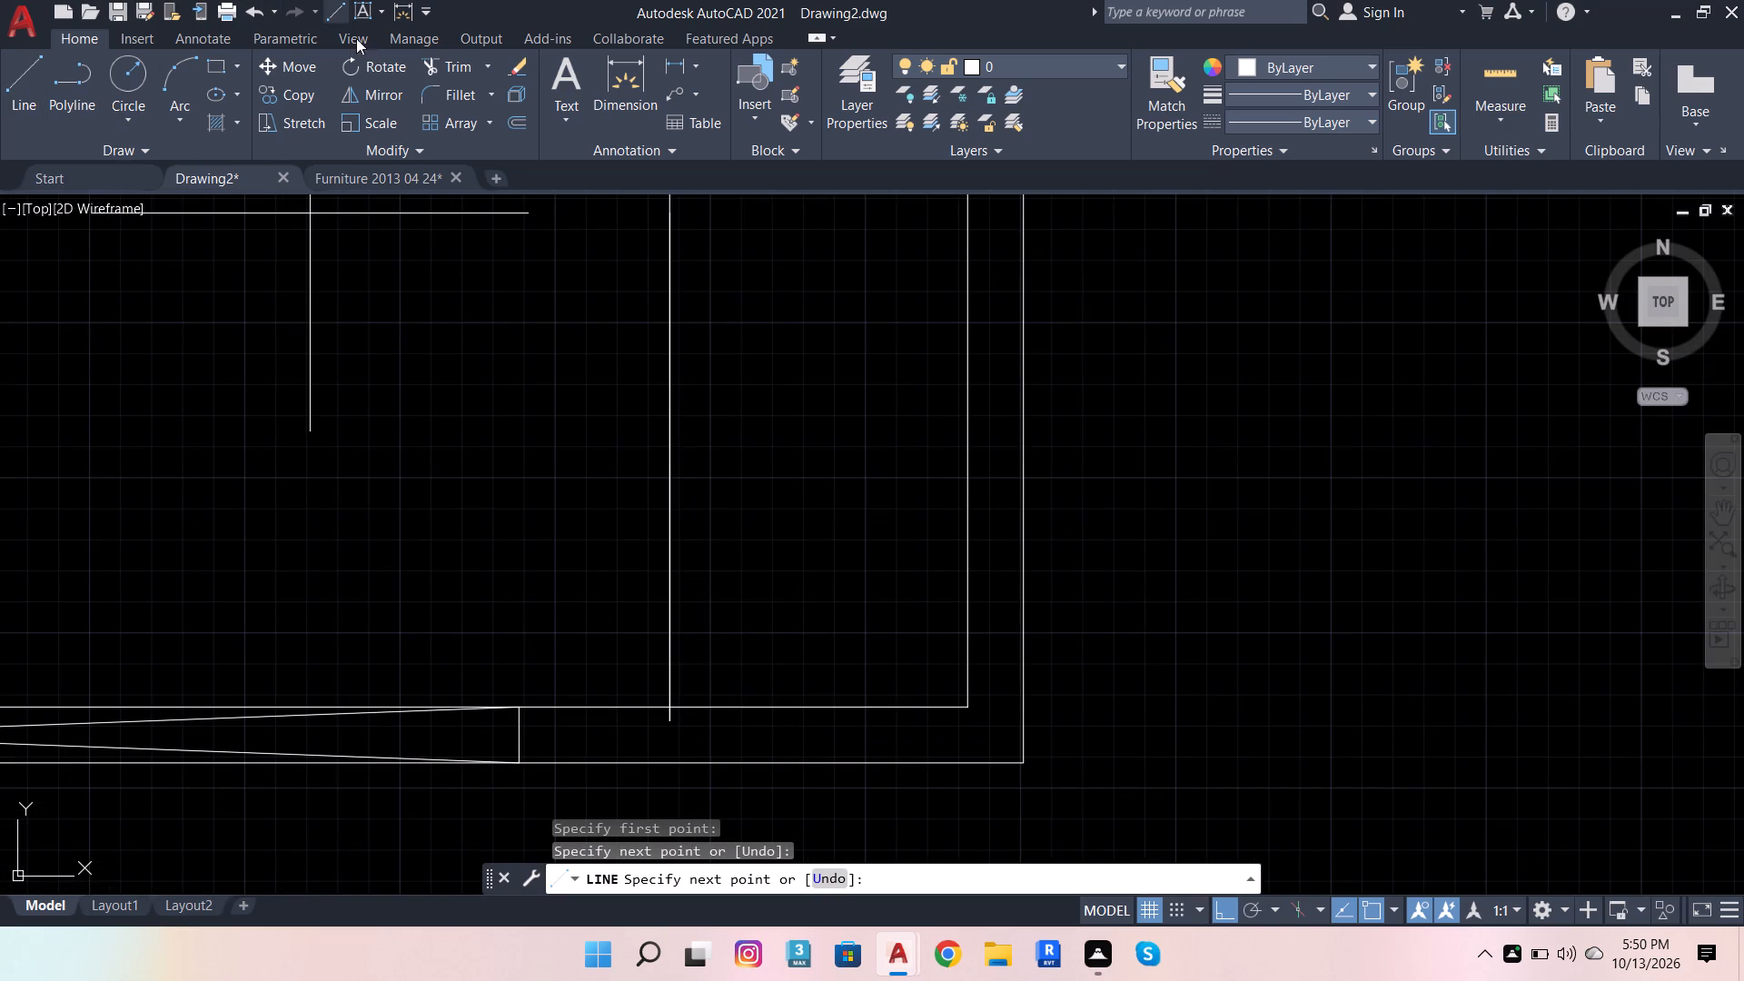
click(442, 74)
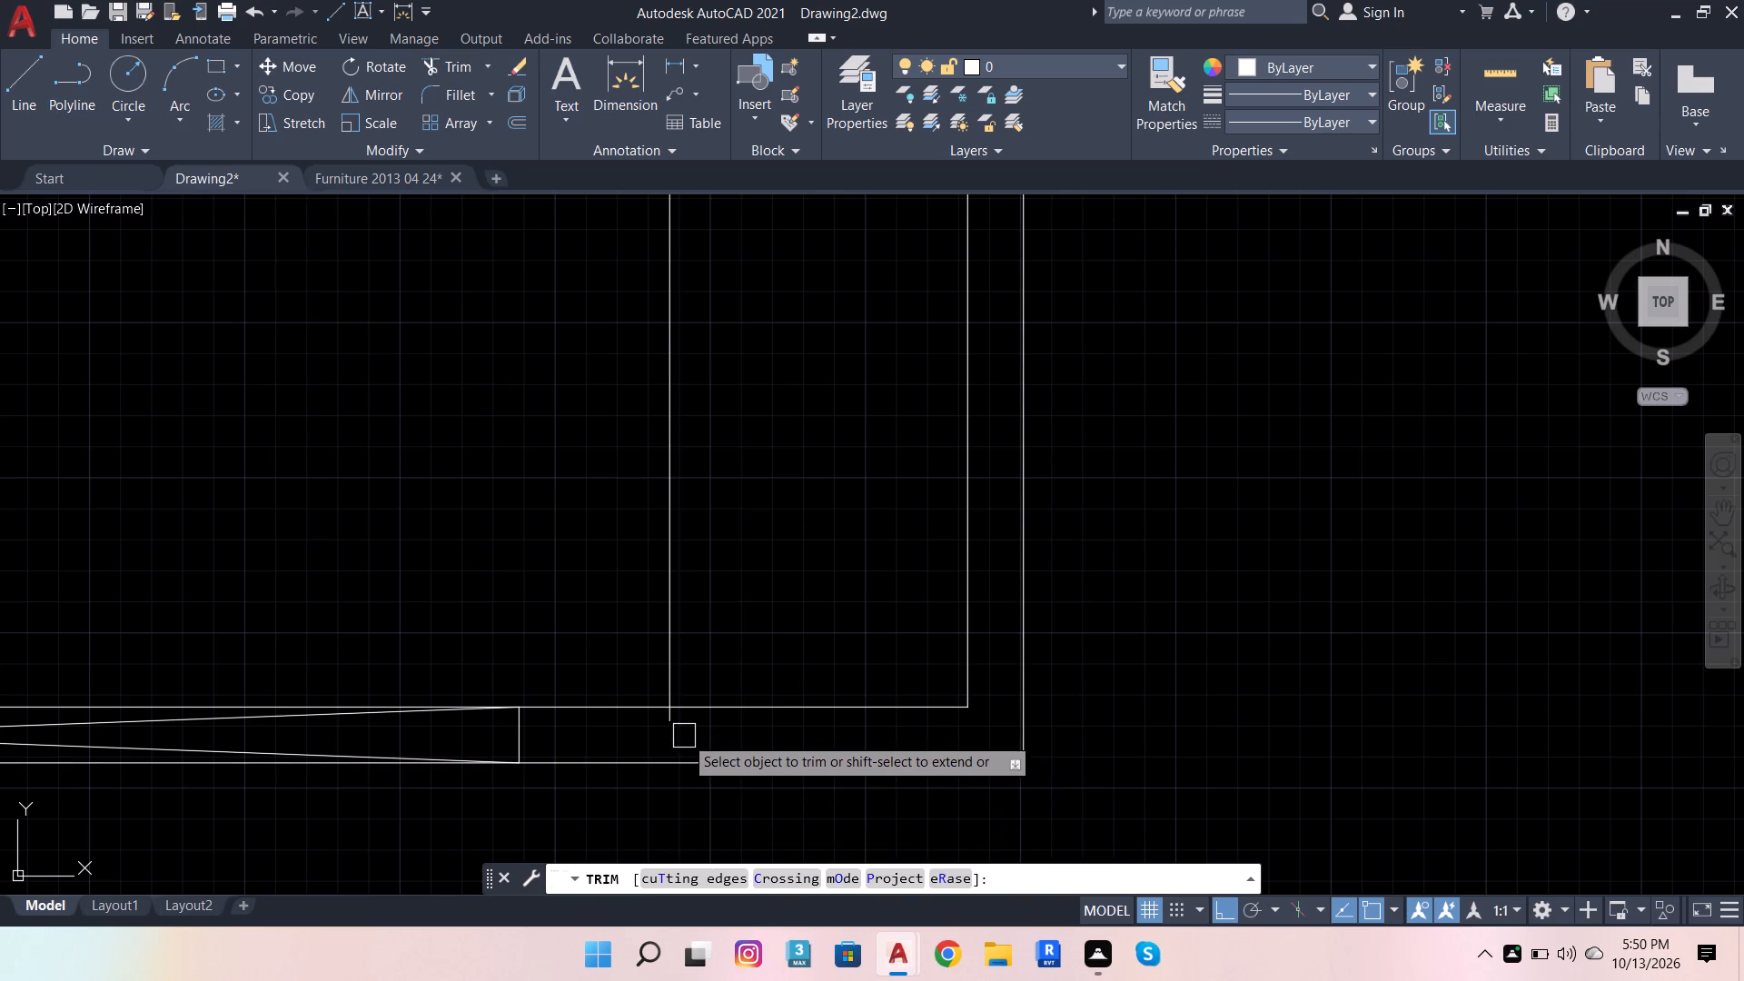
click(668, 732)
scroll(955, 797, down, 4)
scroll(858, 692, down, 5)
scroll(970, 701, down, 1)
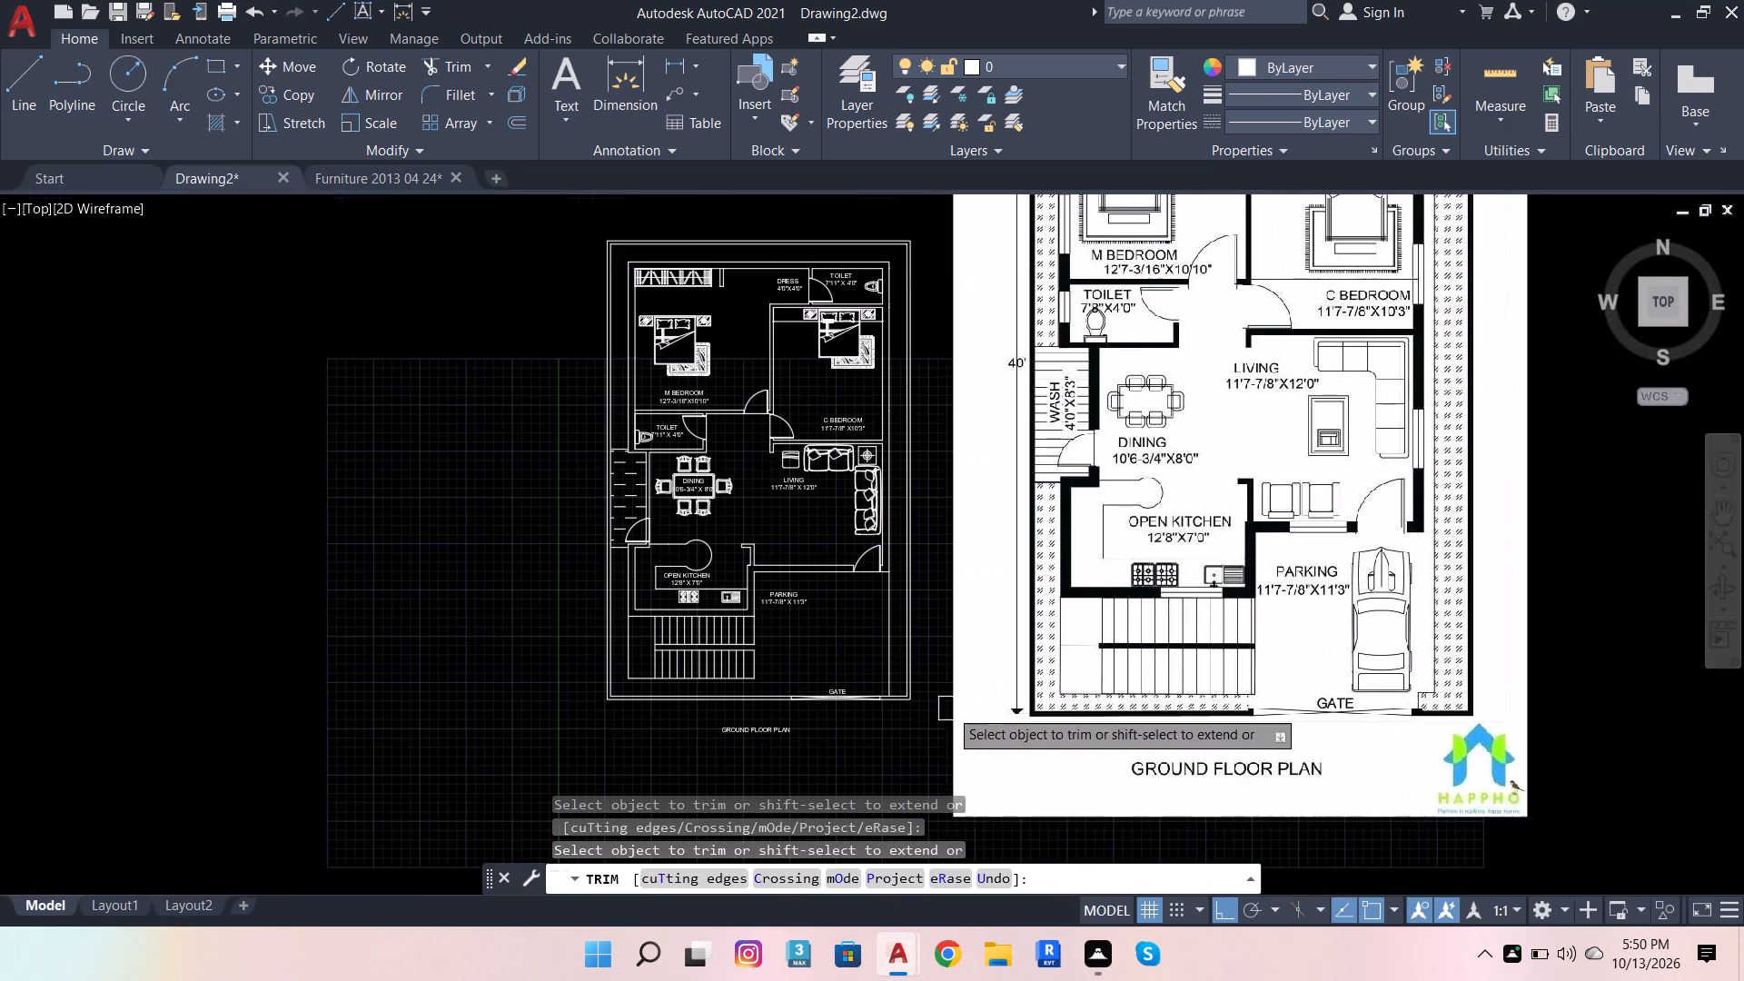
scroll(744, 670, up, 1)
key(Escape)
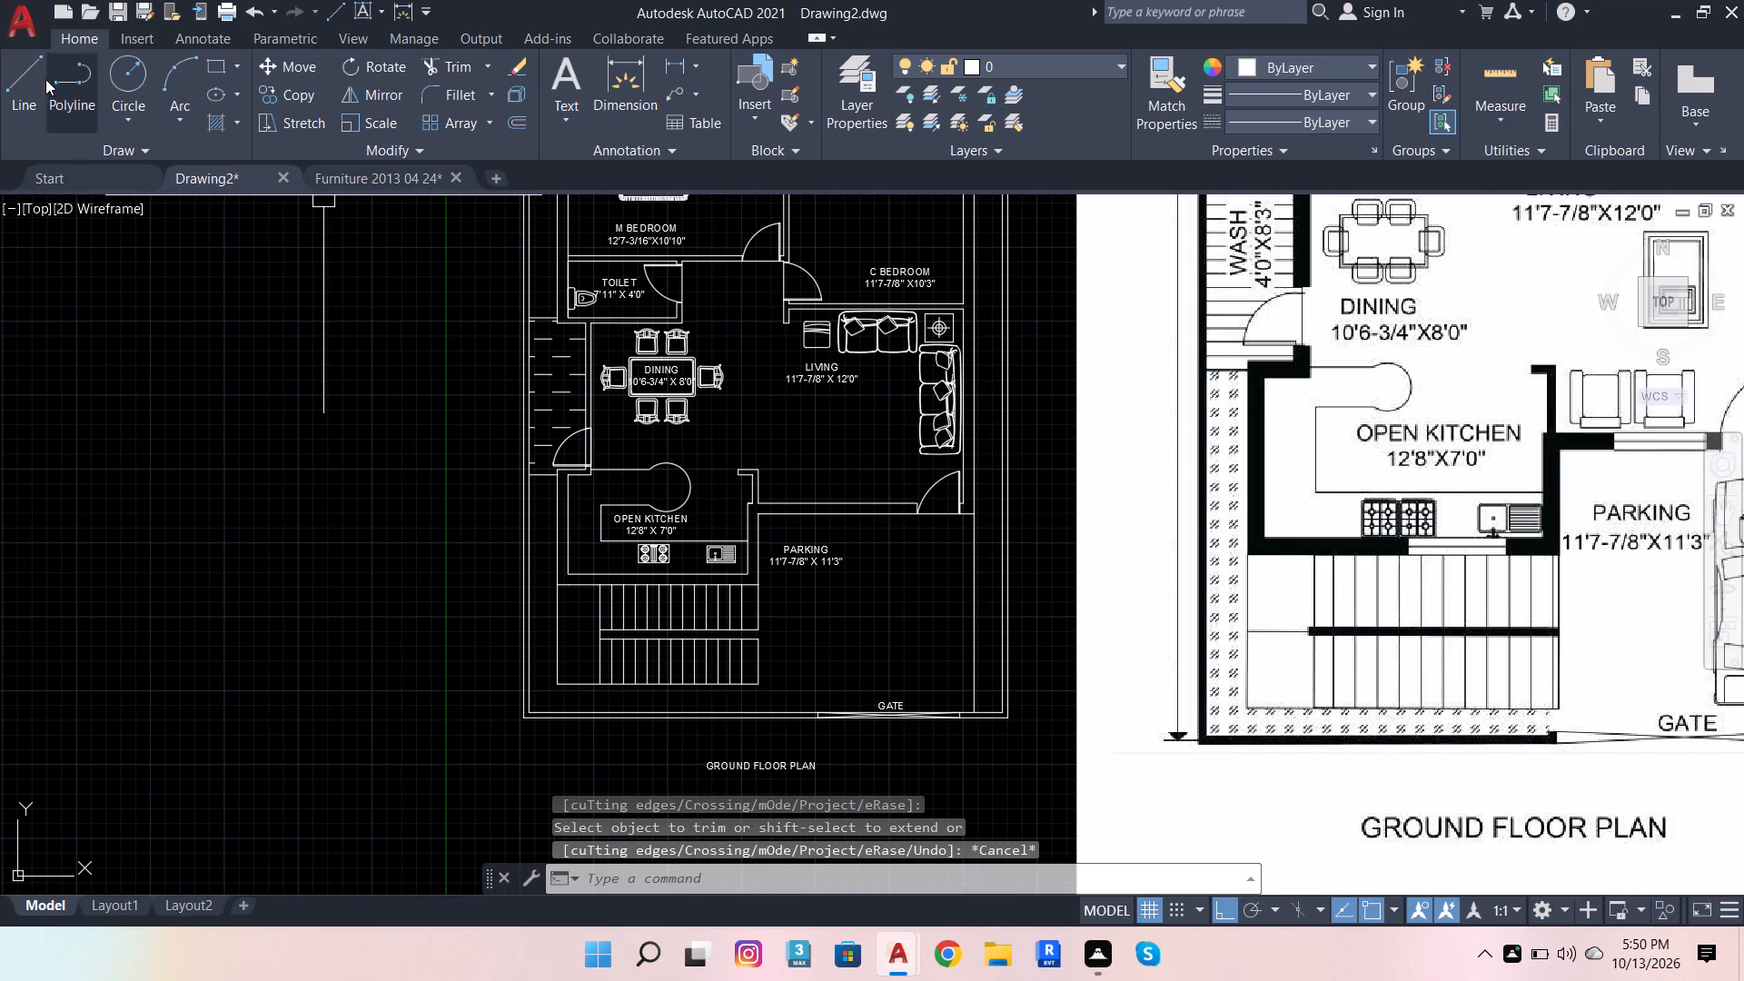
Draw a vertical line from the staircase's lower corner on the parking side down to the front boundary and trim the overshoot at its inner line.
click(15, 87)
scroll(696, 704, up, 2)
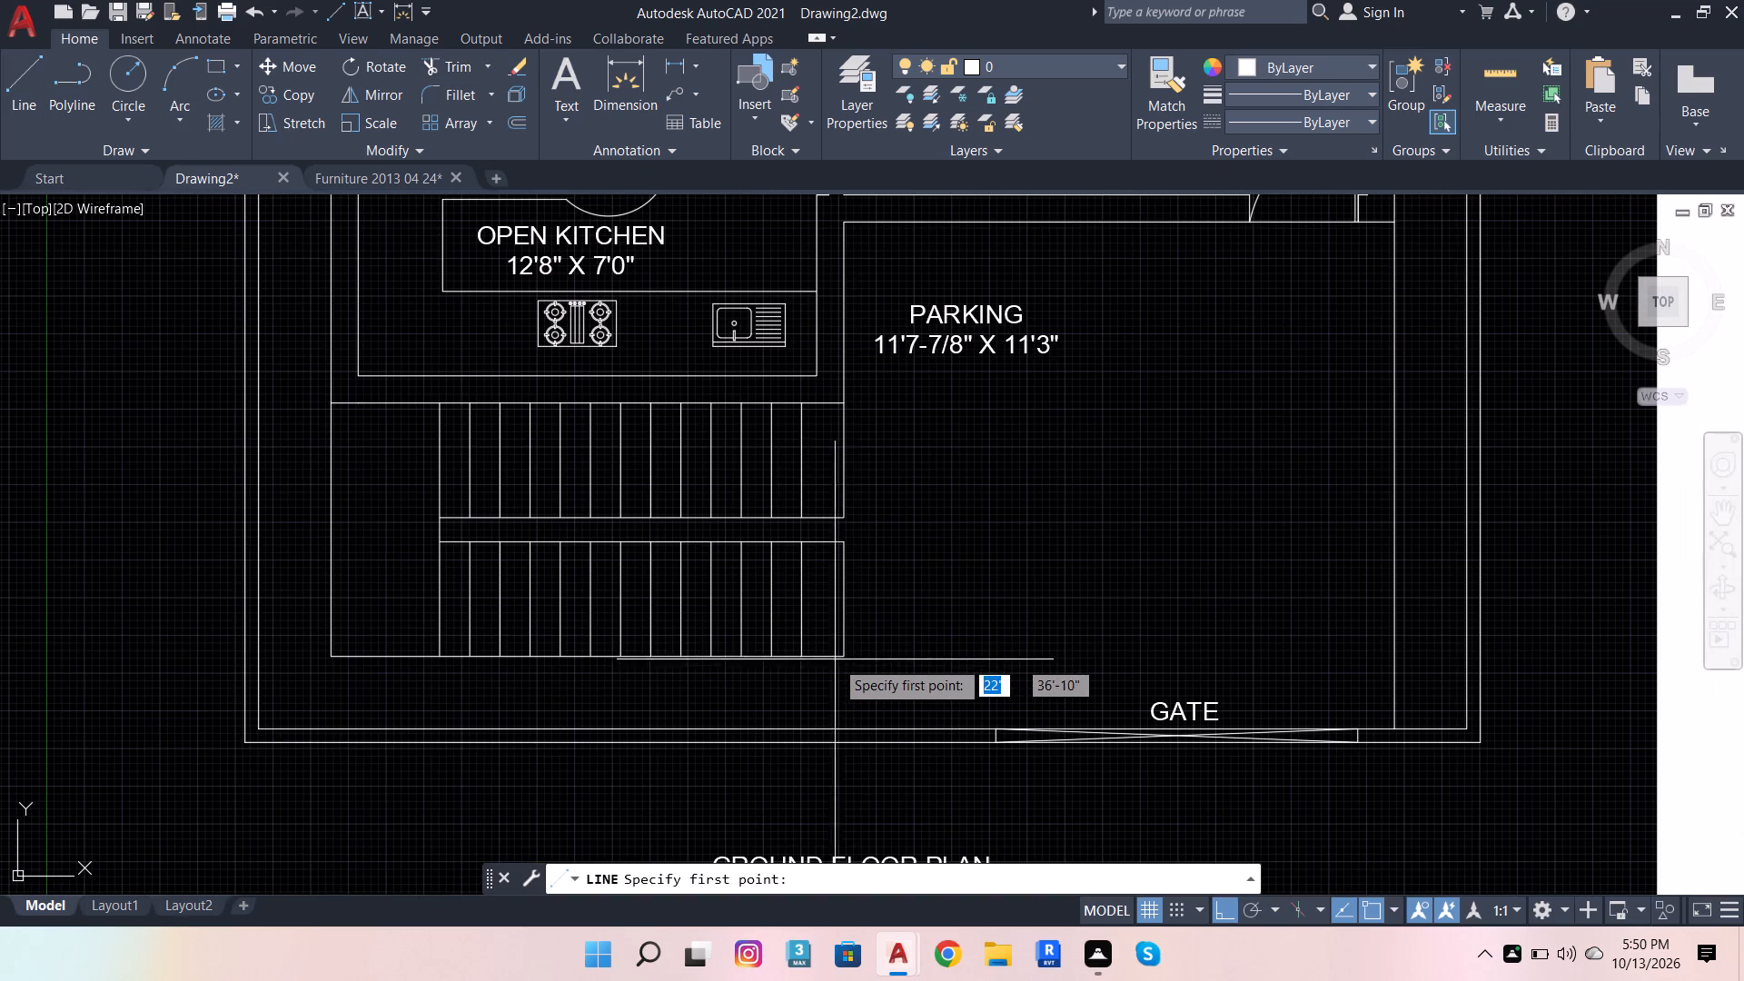
click(847, 655)
scroll(838, 740, up, 3)
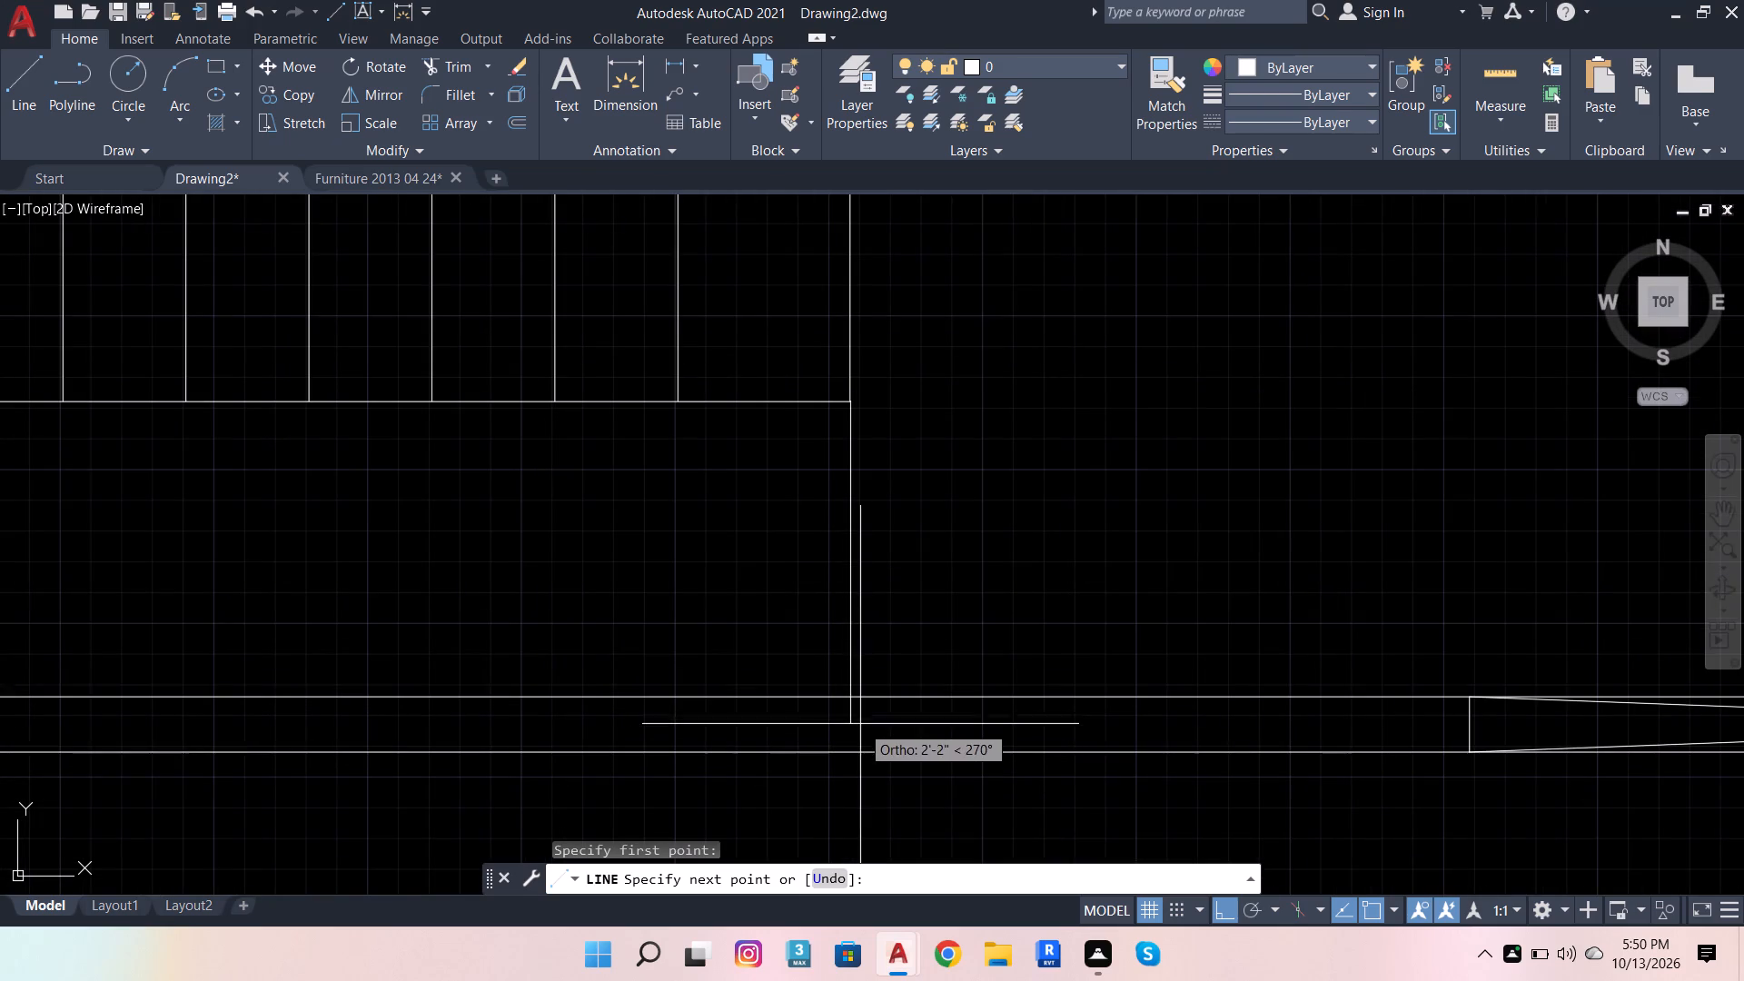
click(860, 725)
click(423, 64)
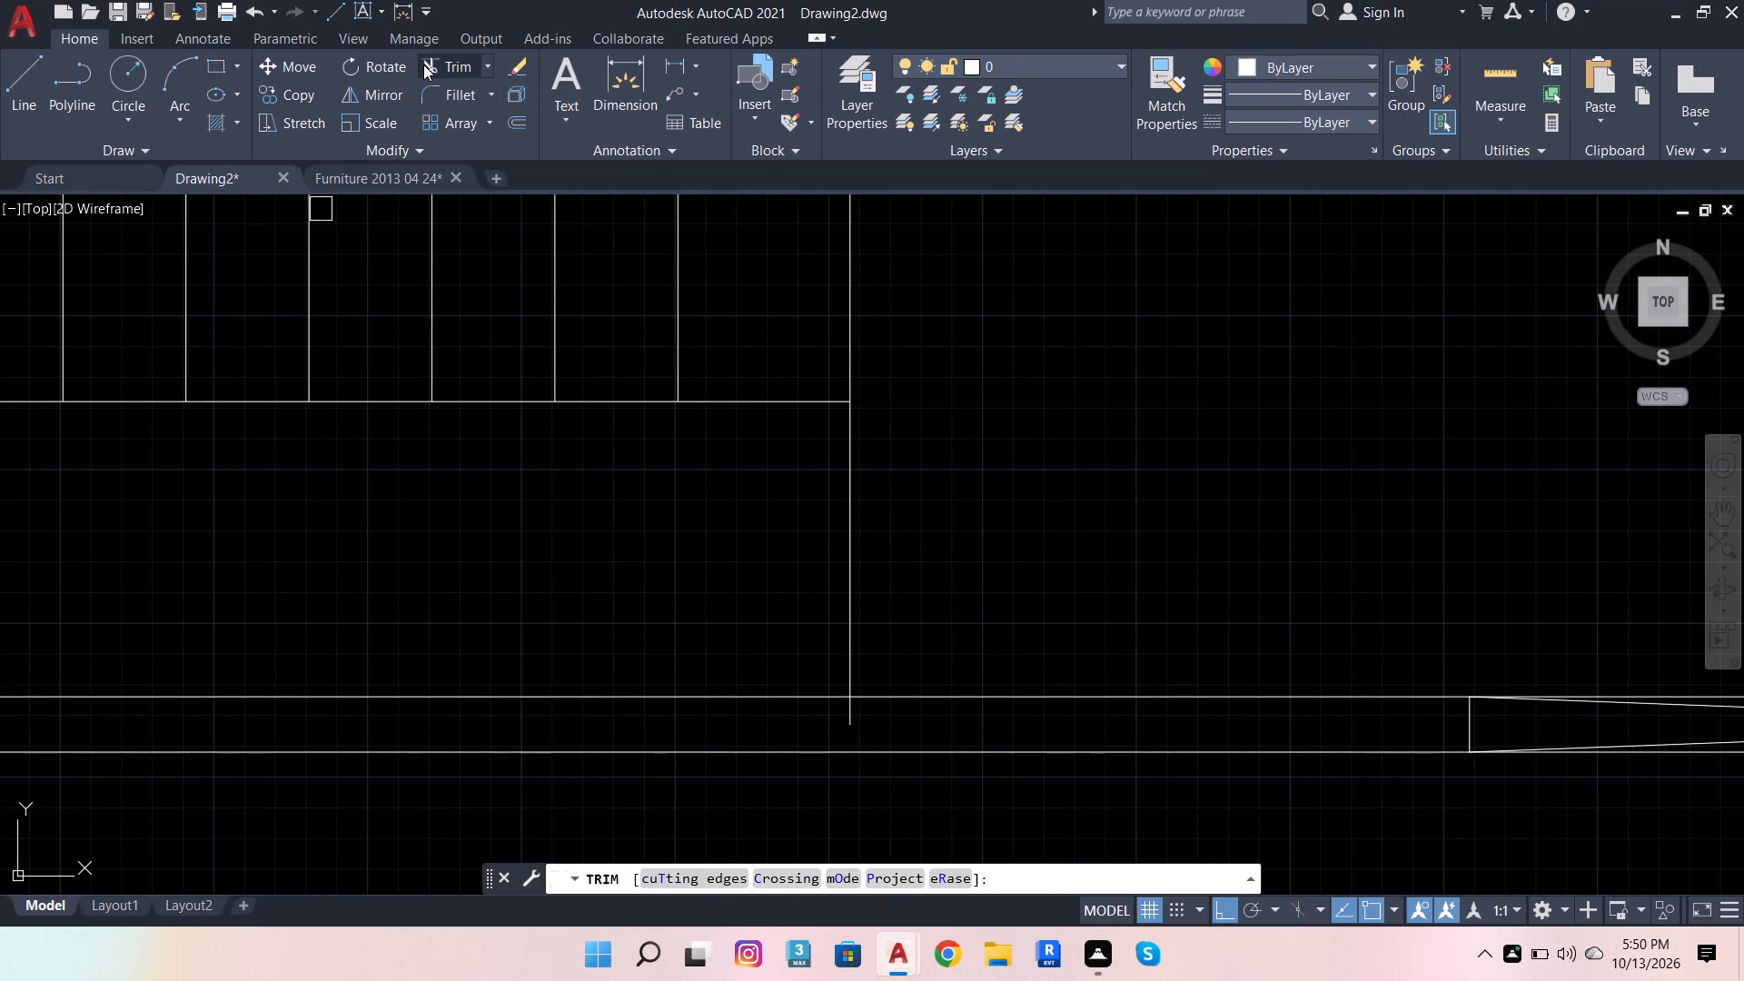
scroll(798, 708, up, 1)
click(875, 722)
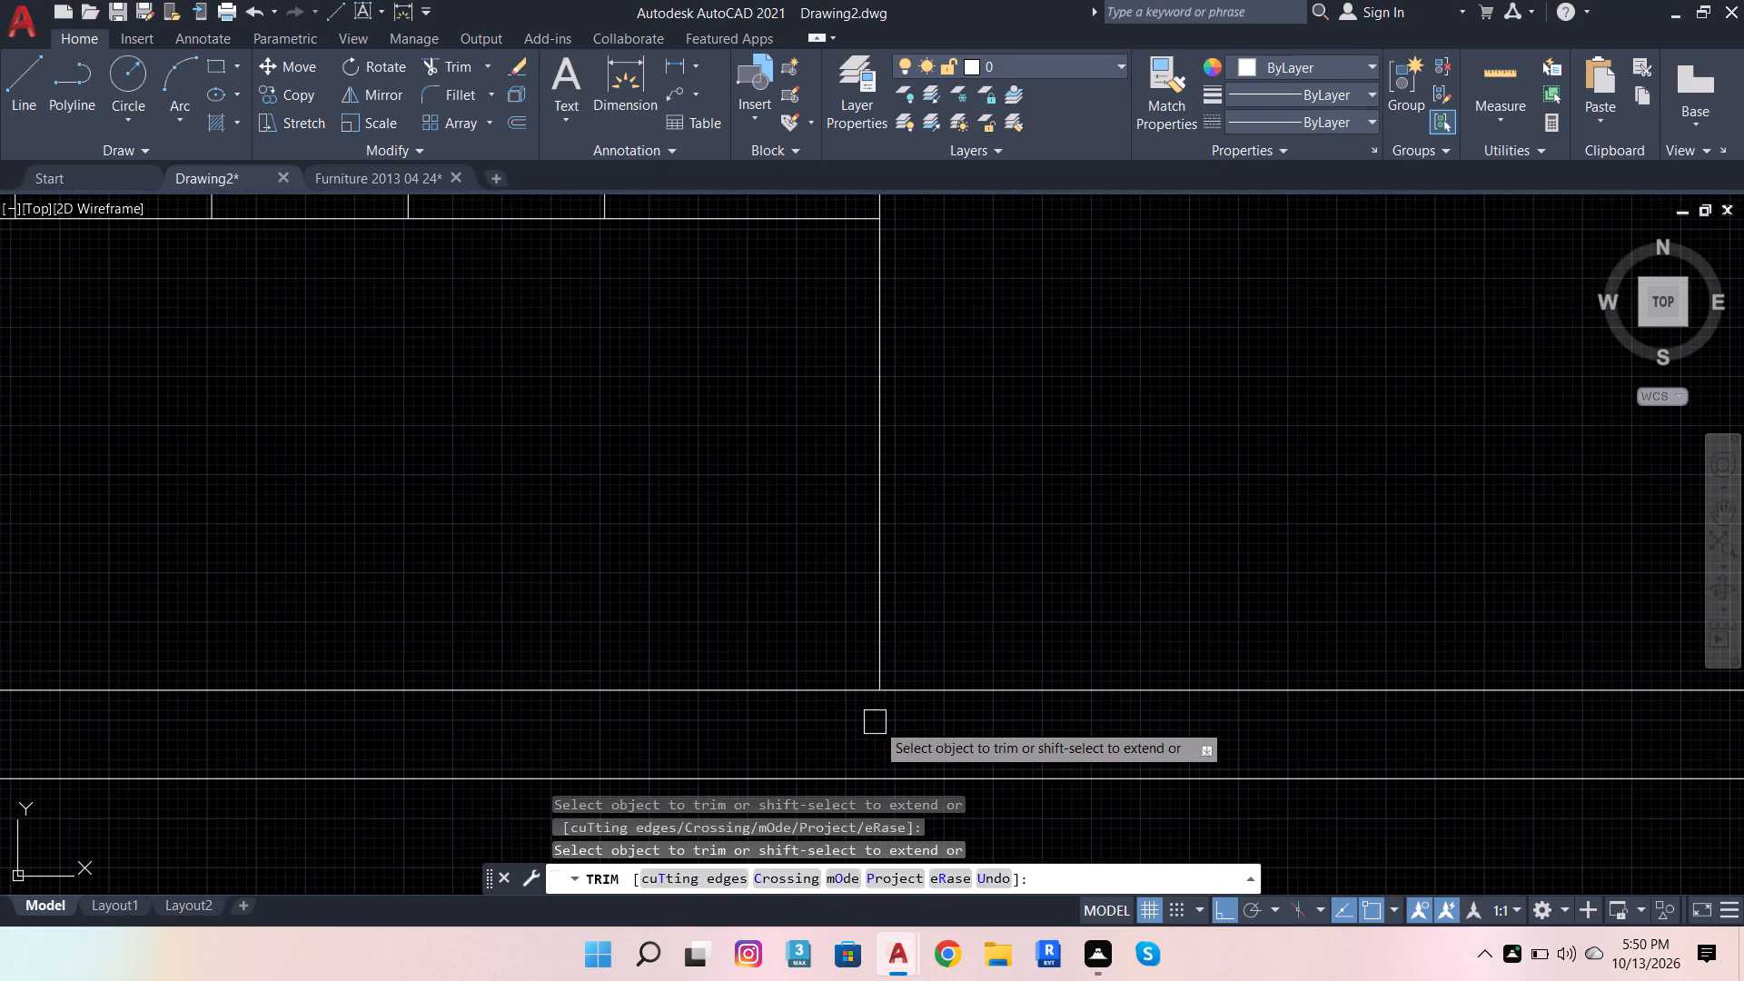
scroll(825, 741, down, 4)
key(Escape)
key(Escape)
key(Escape)
key(Escape)
key(Escape)
key(Escape)
scroll(827, 744, down, 3)
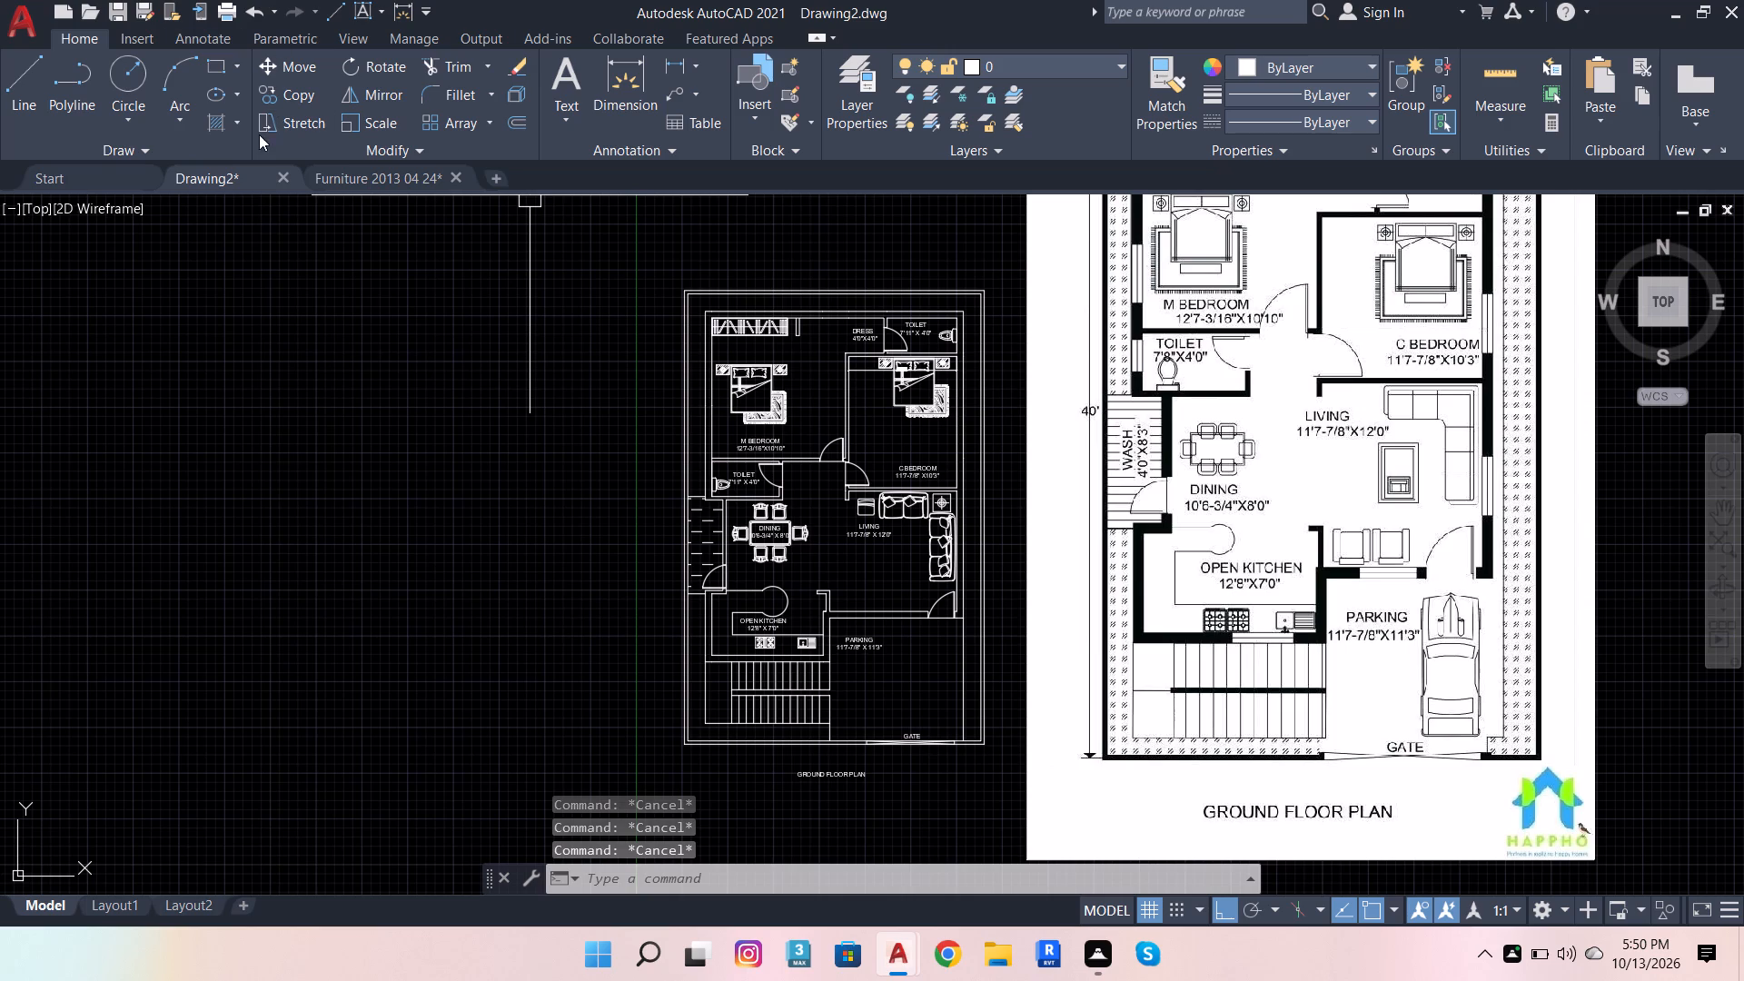
Start a hatch and examine the available patterns for one resembling the reference image's boundary strip.
click(204, 121)
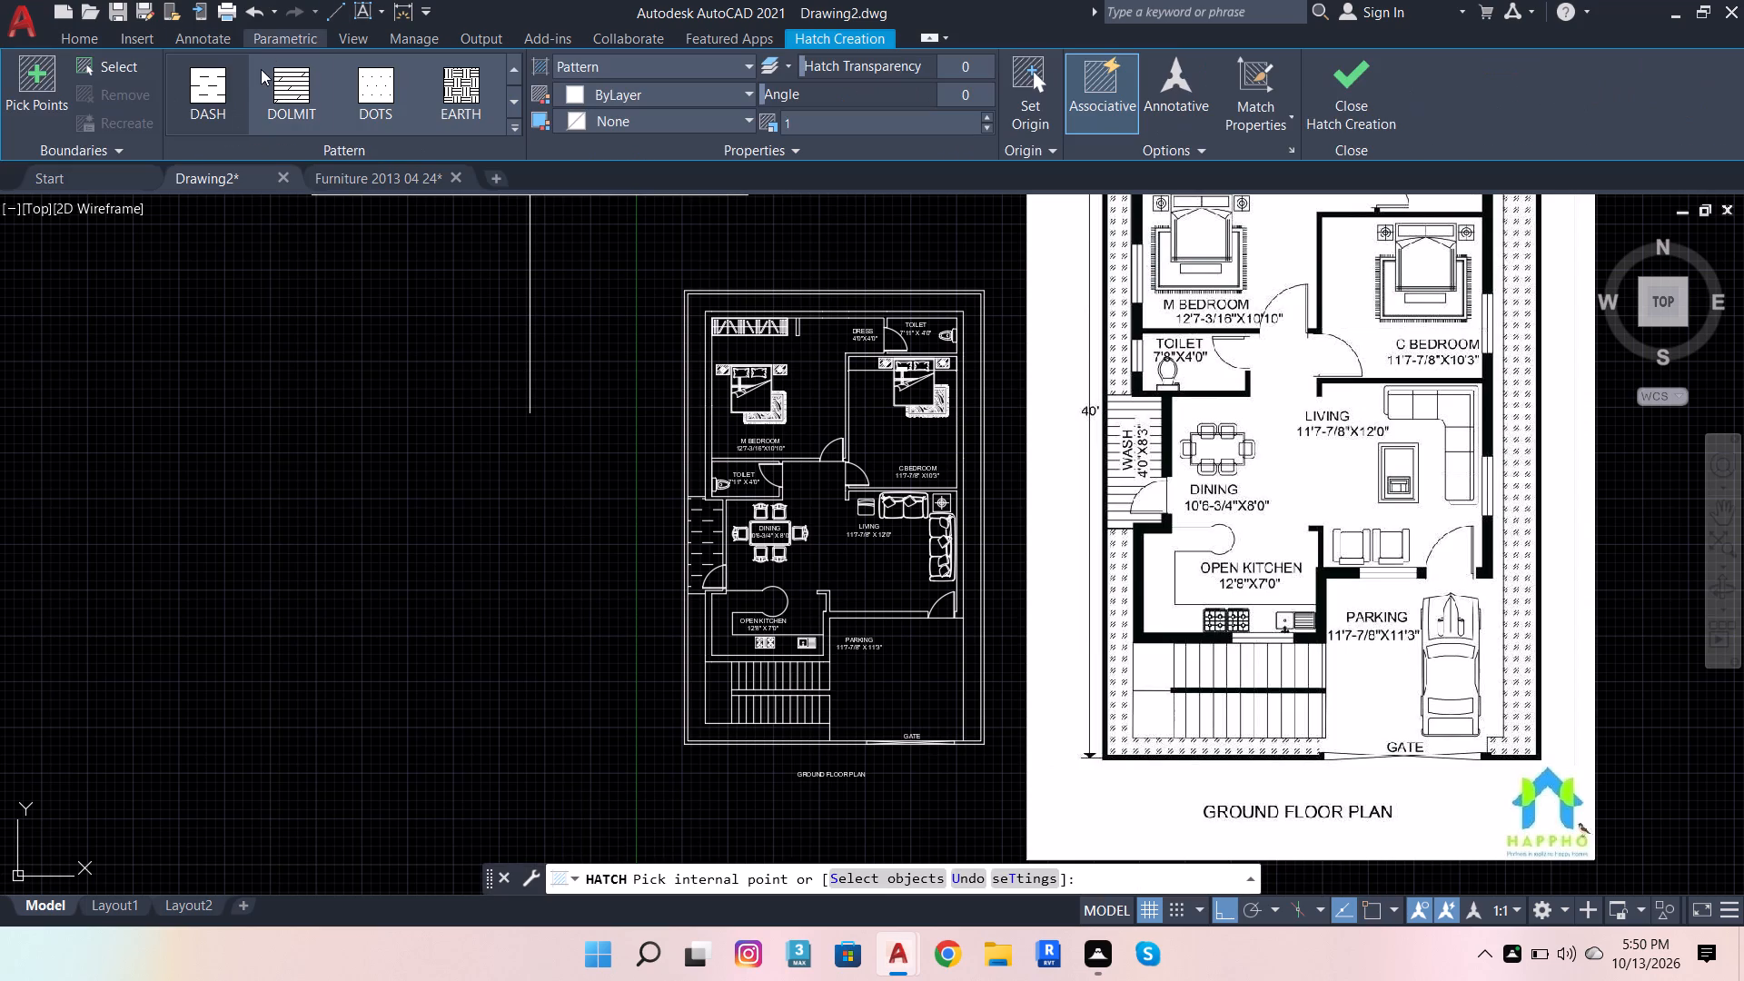
scroll(261, 76, down, 6)
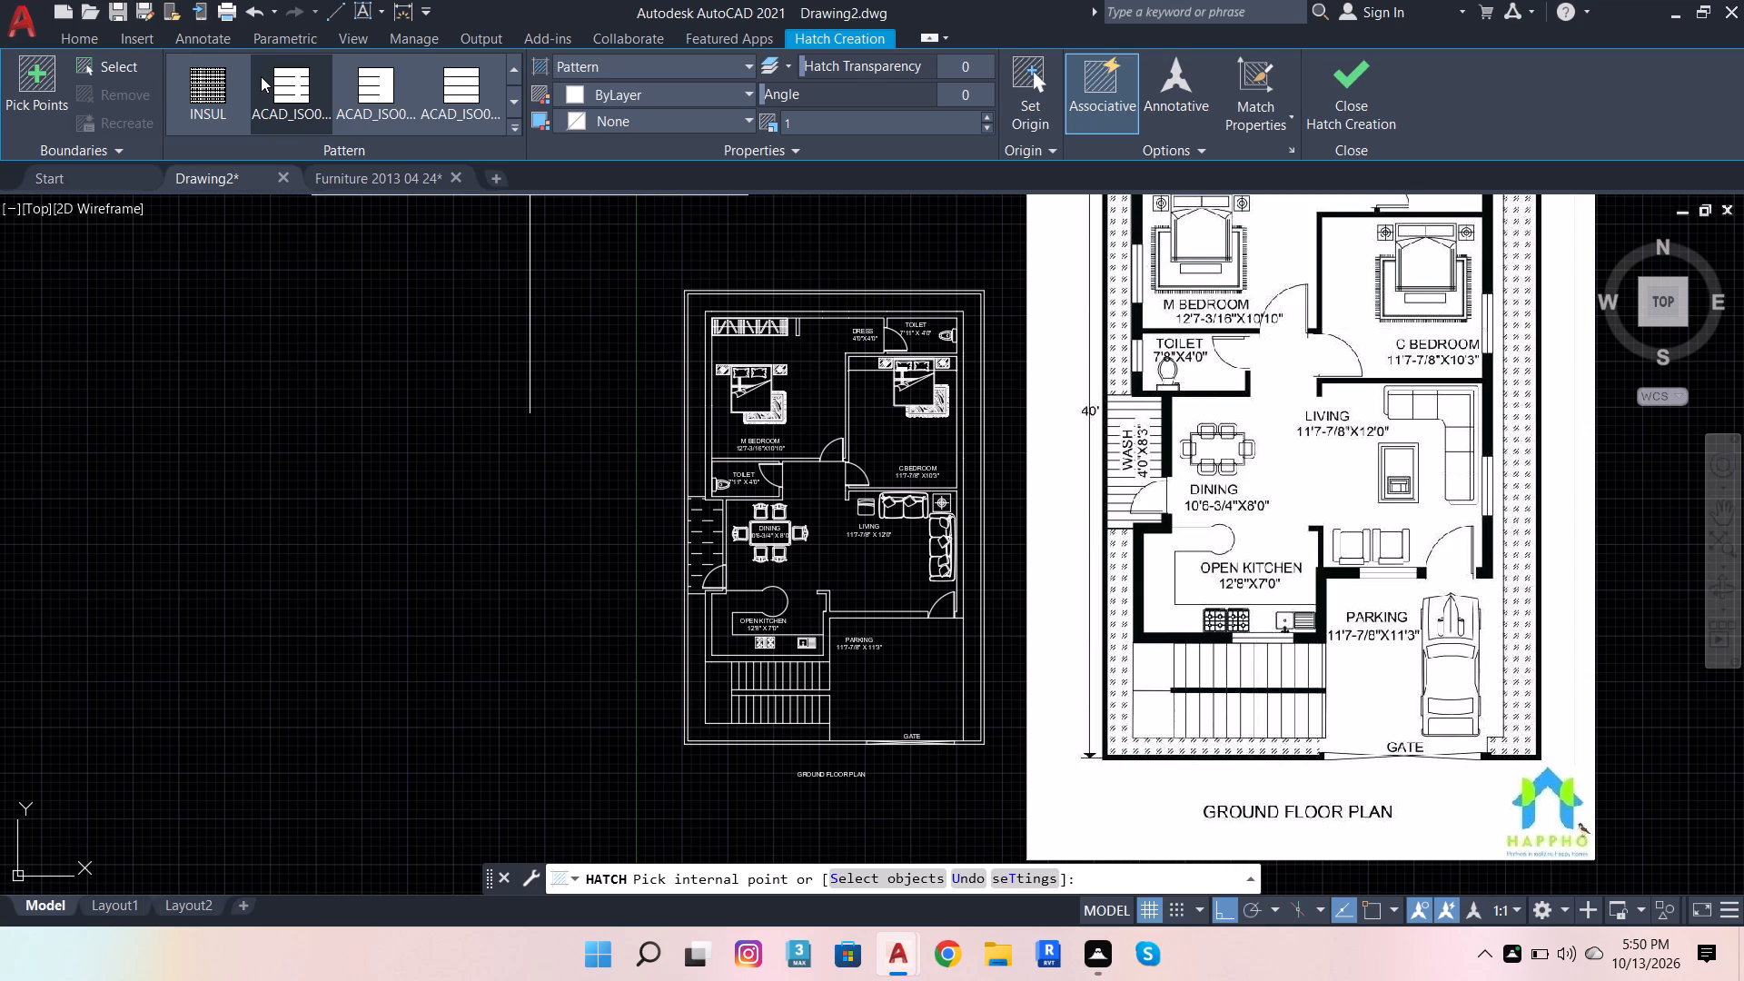
scroll(261, 76, down, 6)
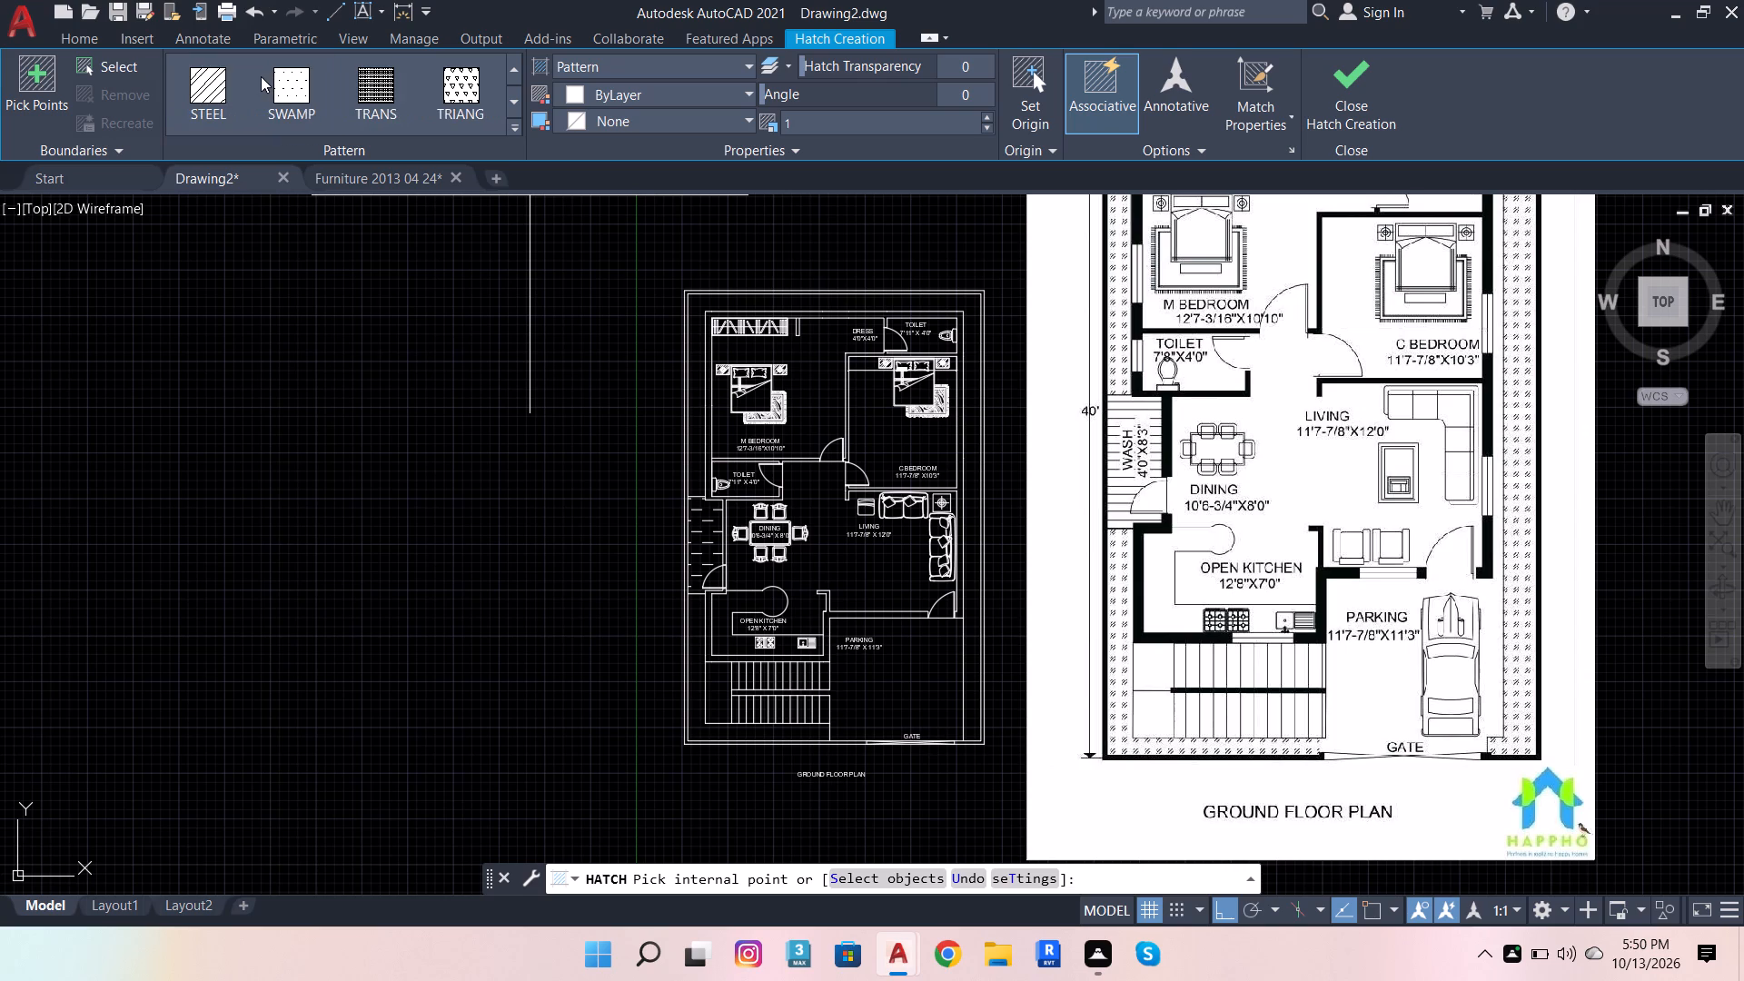
scroll(261, 76, down, 2)
scroll(261, 76, up, 6)
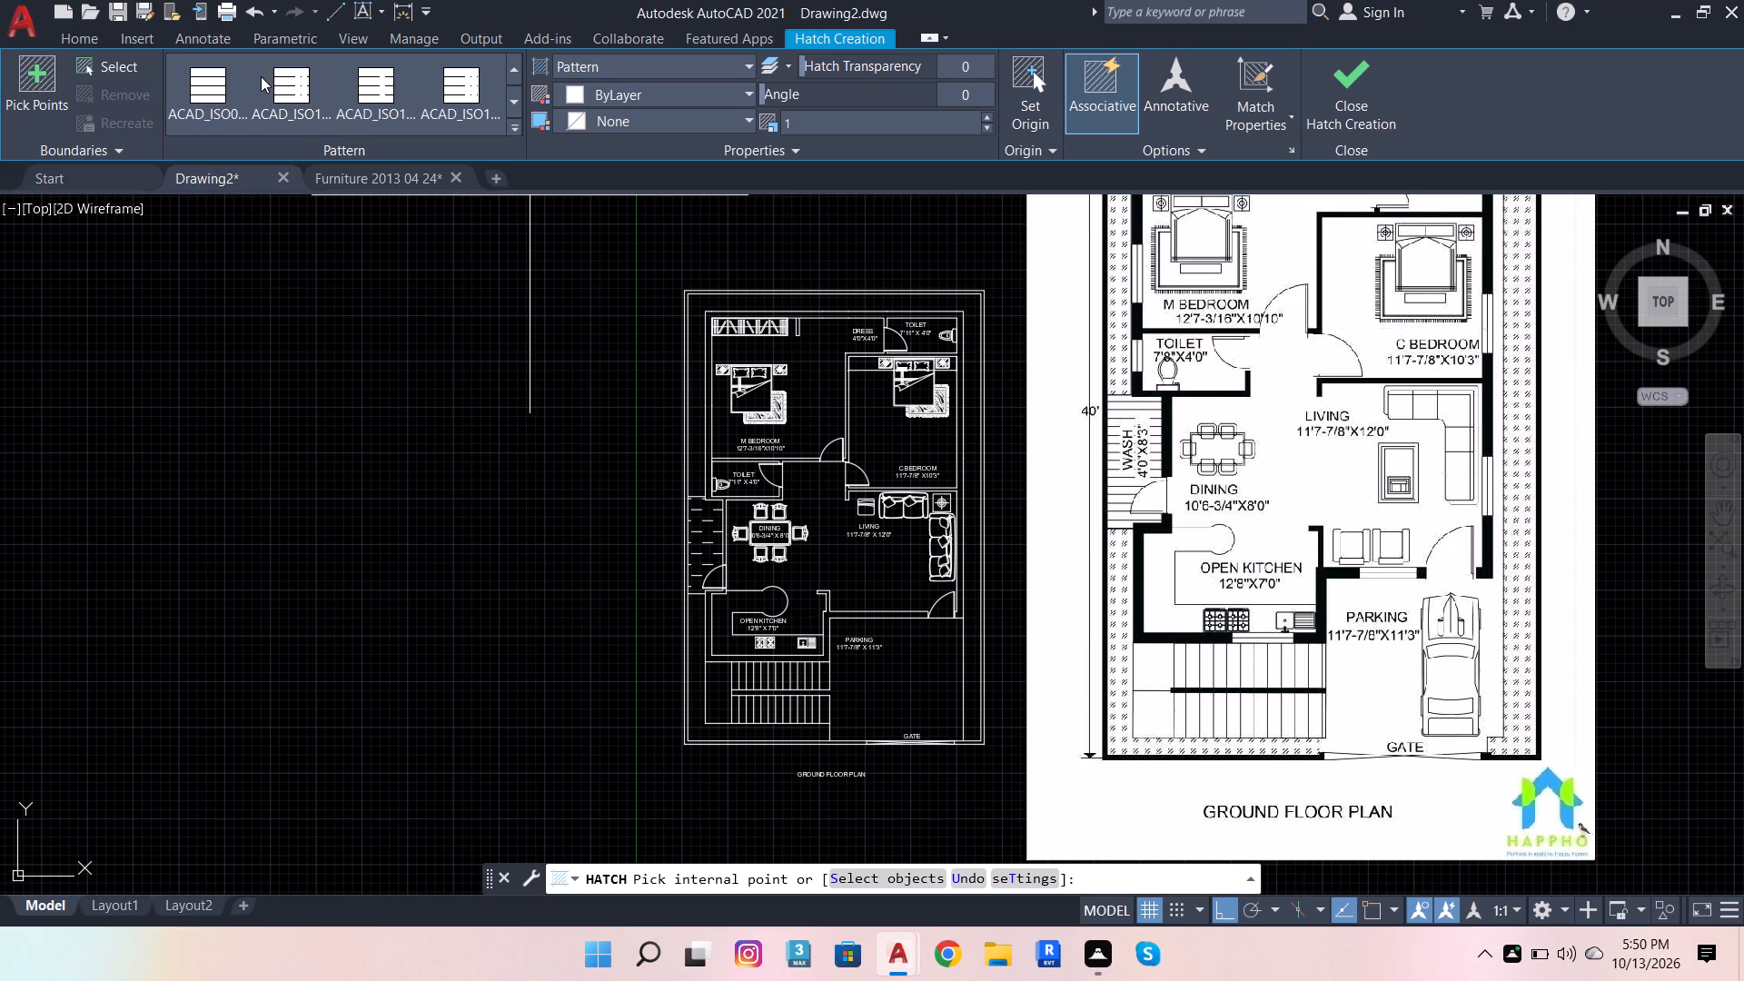
scroll(261, 76, up, 3)
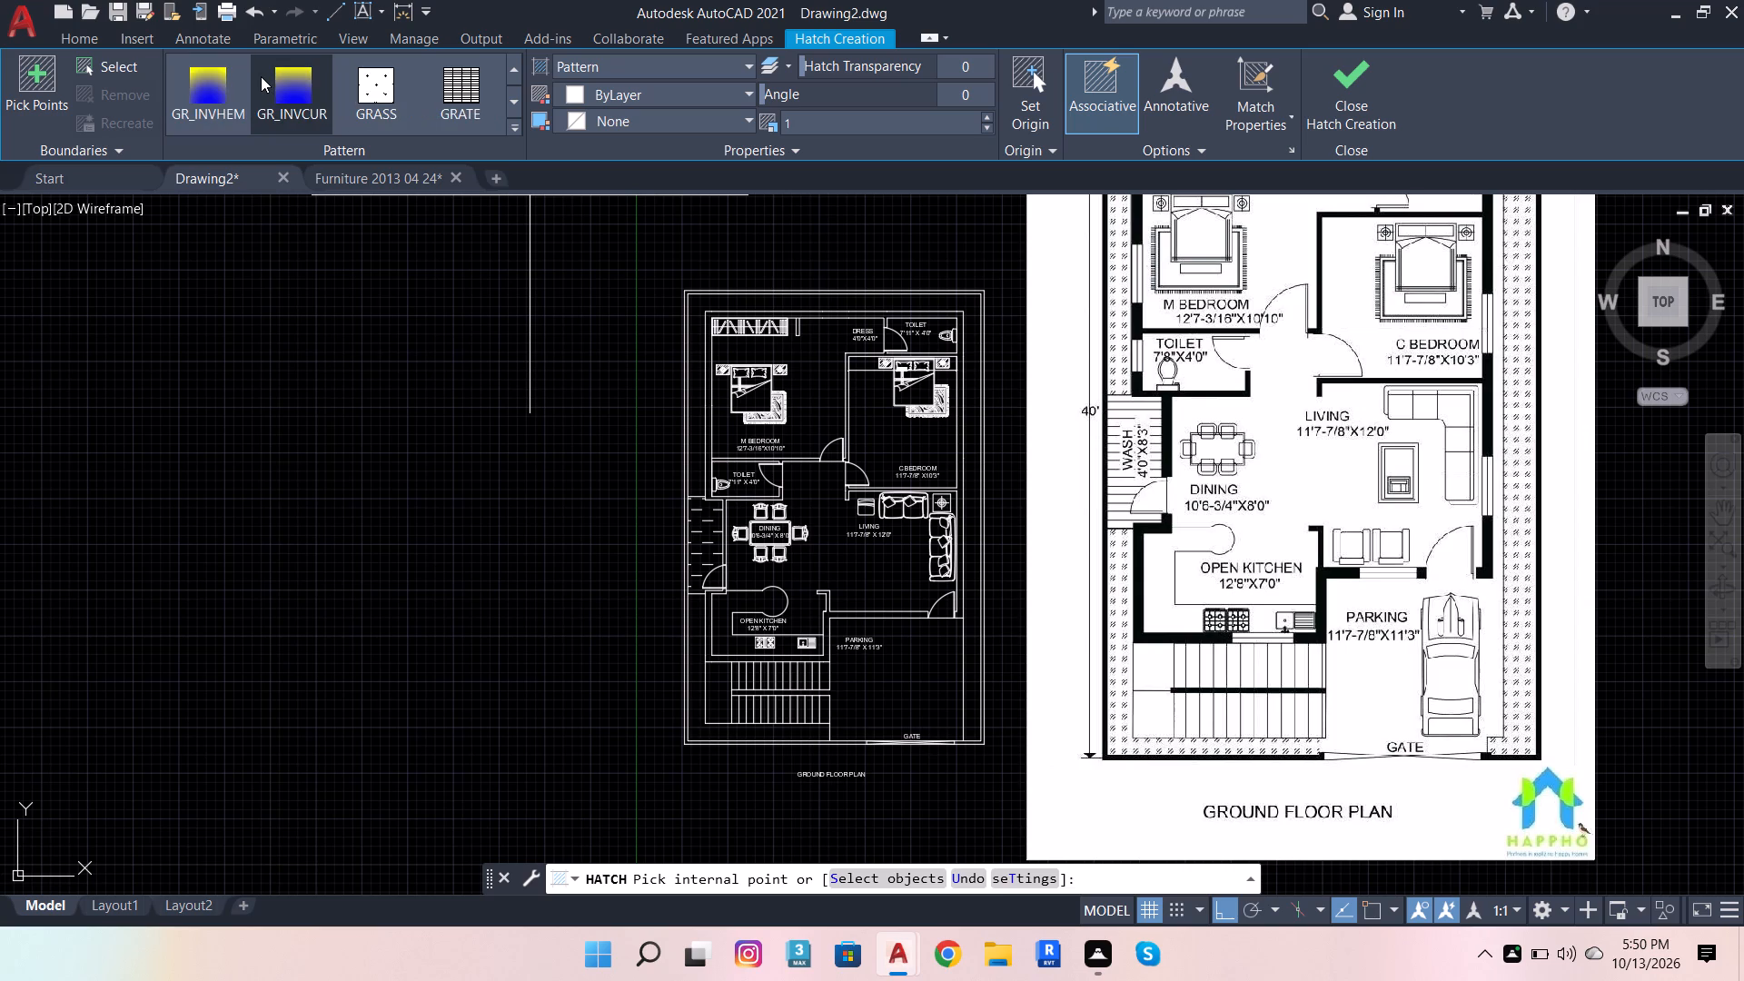
scroll(261, 76, up, 4)
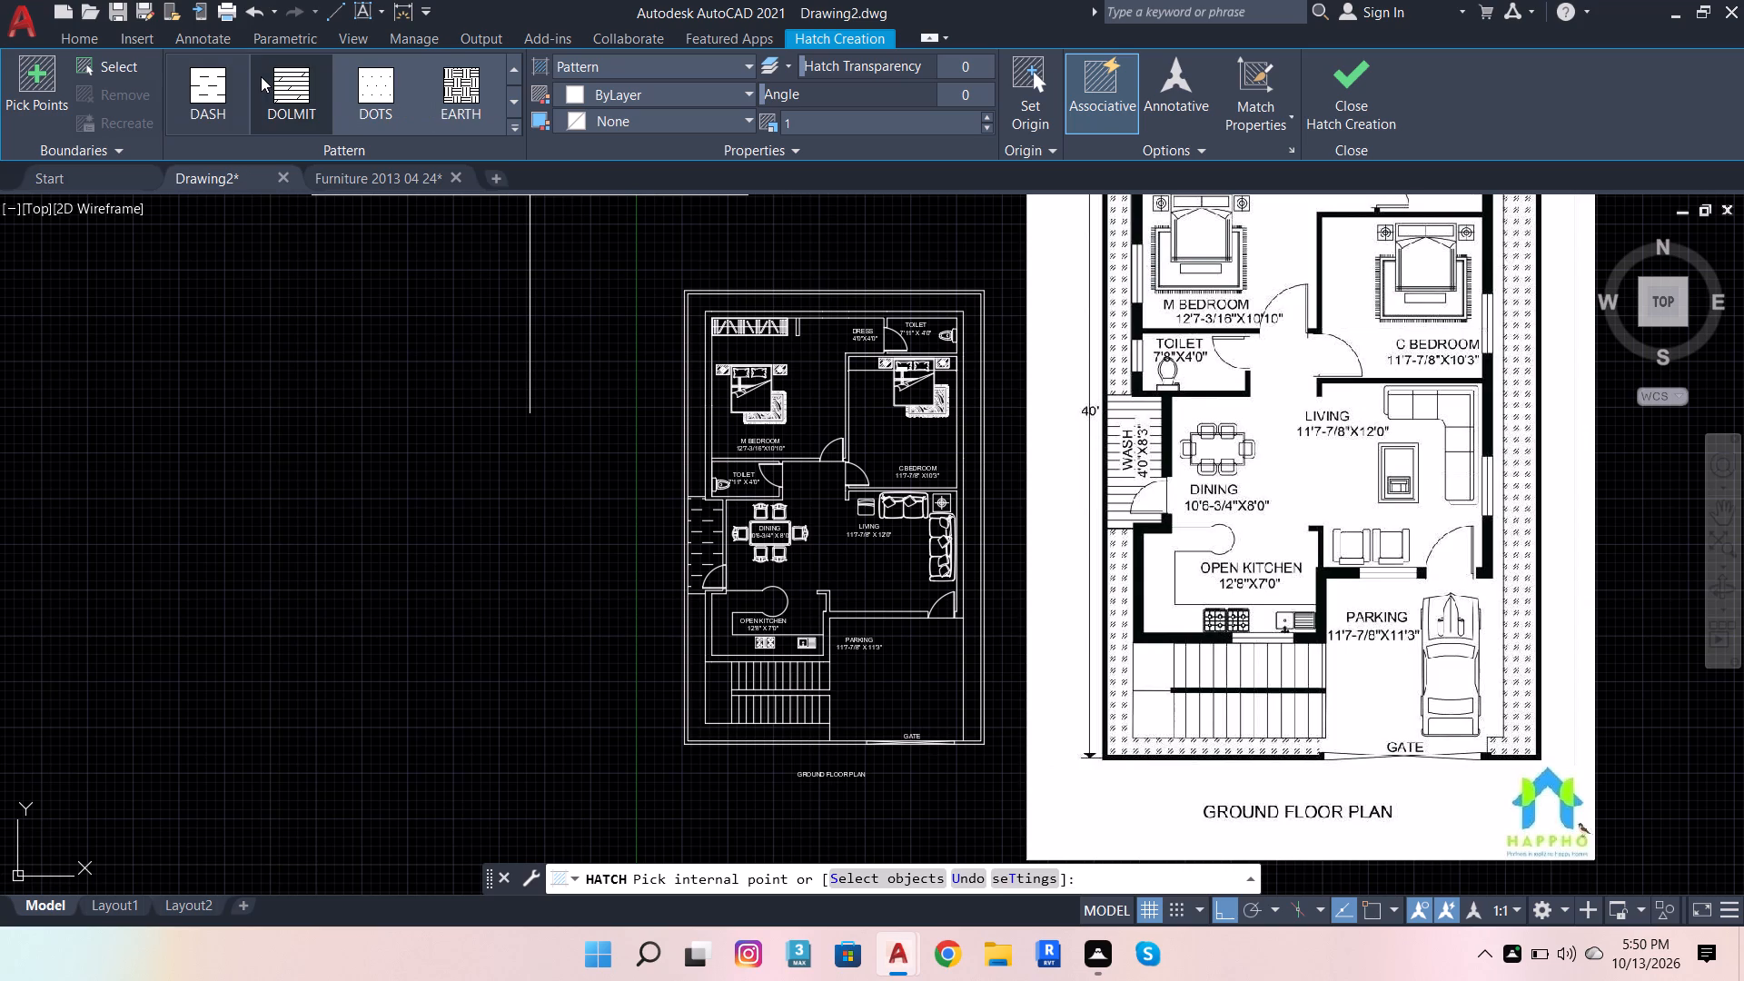
scroll(261, 76, up, 5)
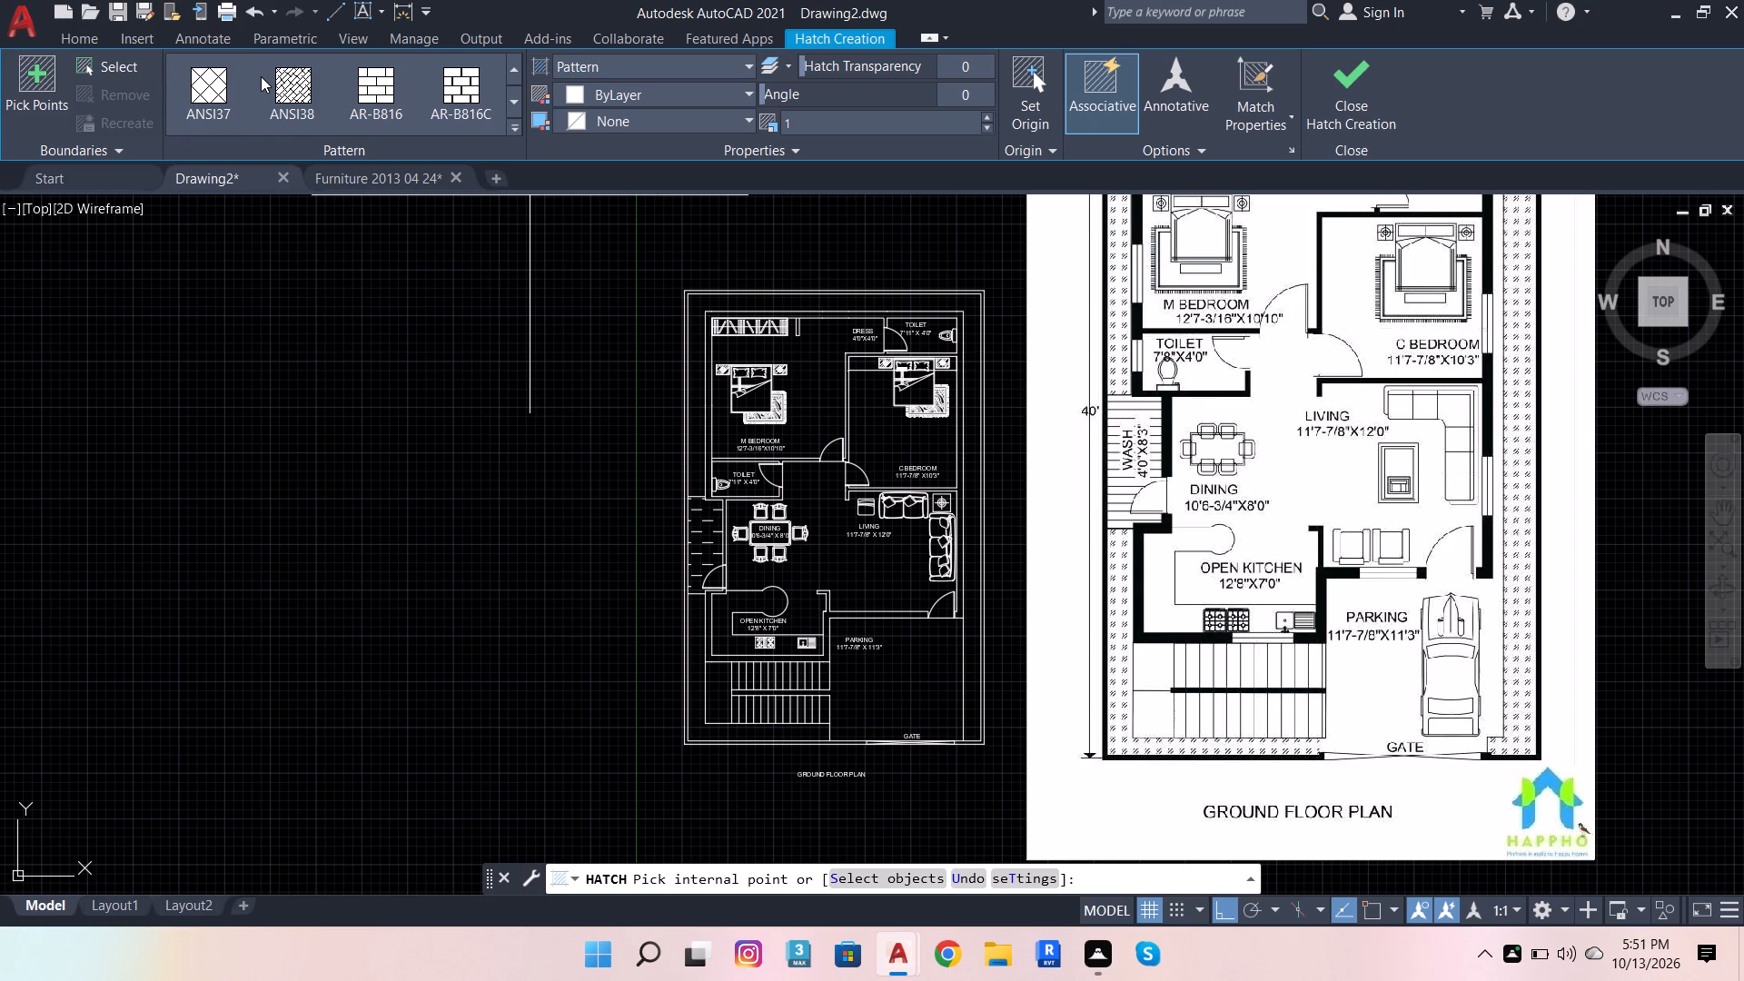
scroll(261, 76, up, 1)
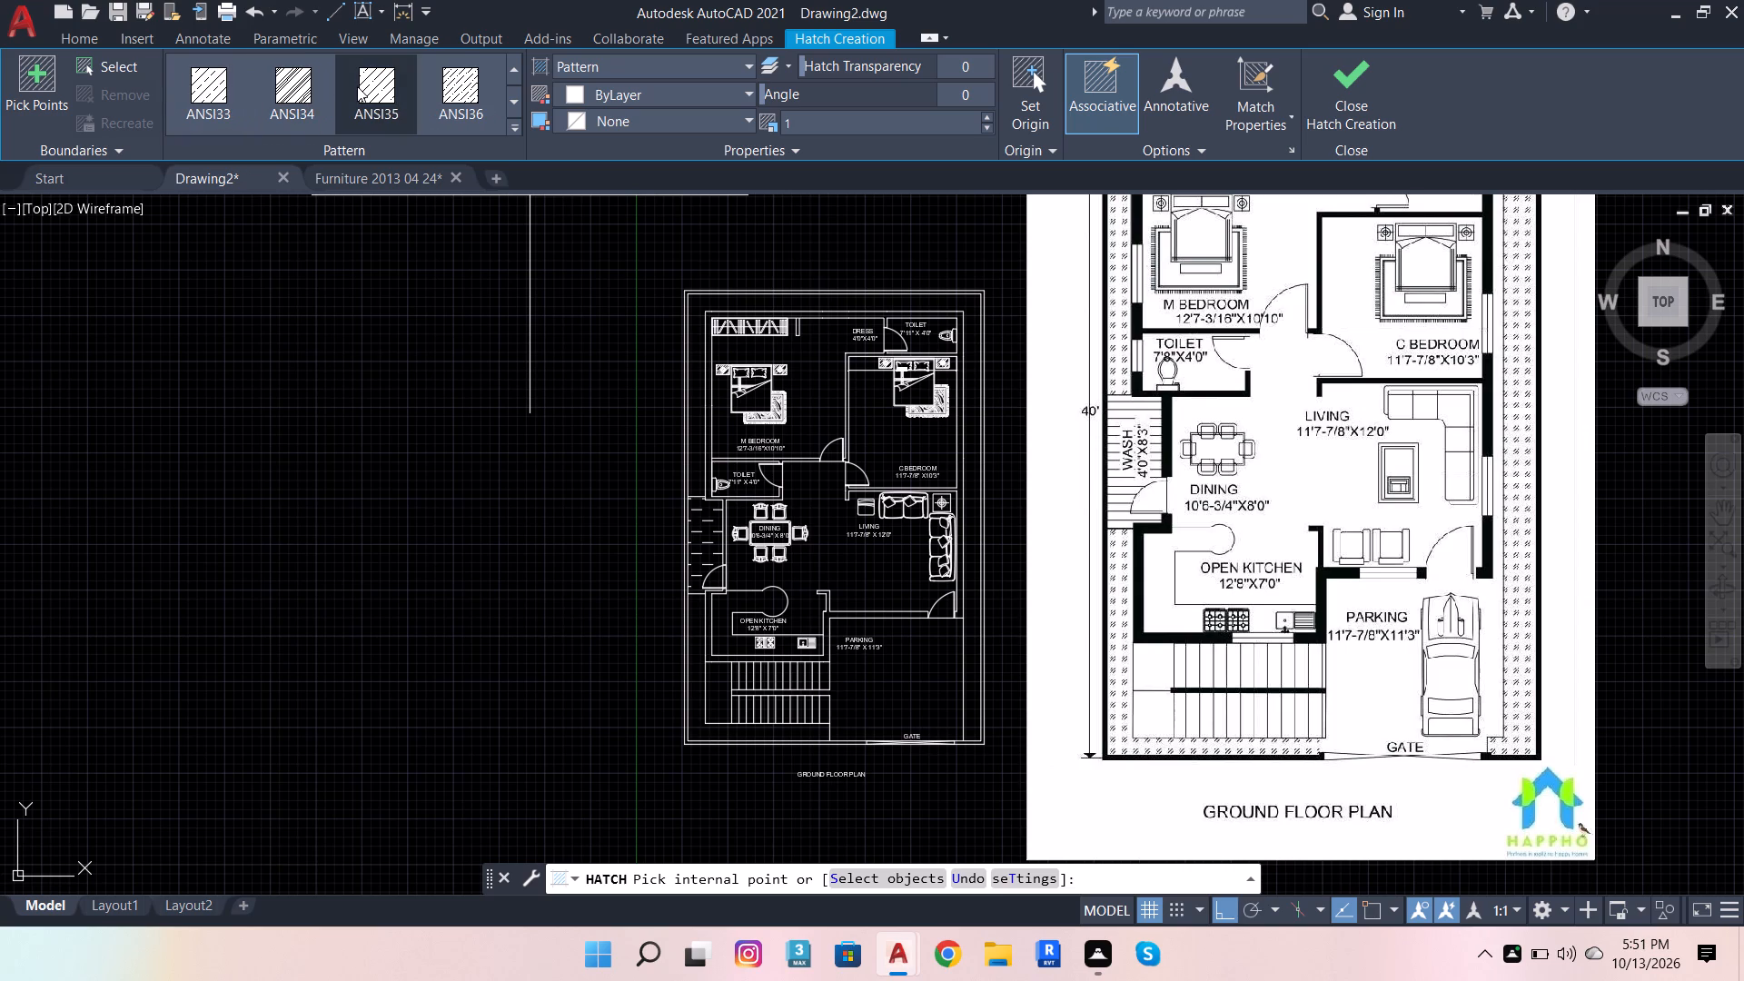
scroll(207, 117, up, 4)
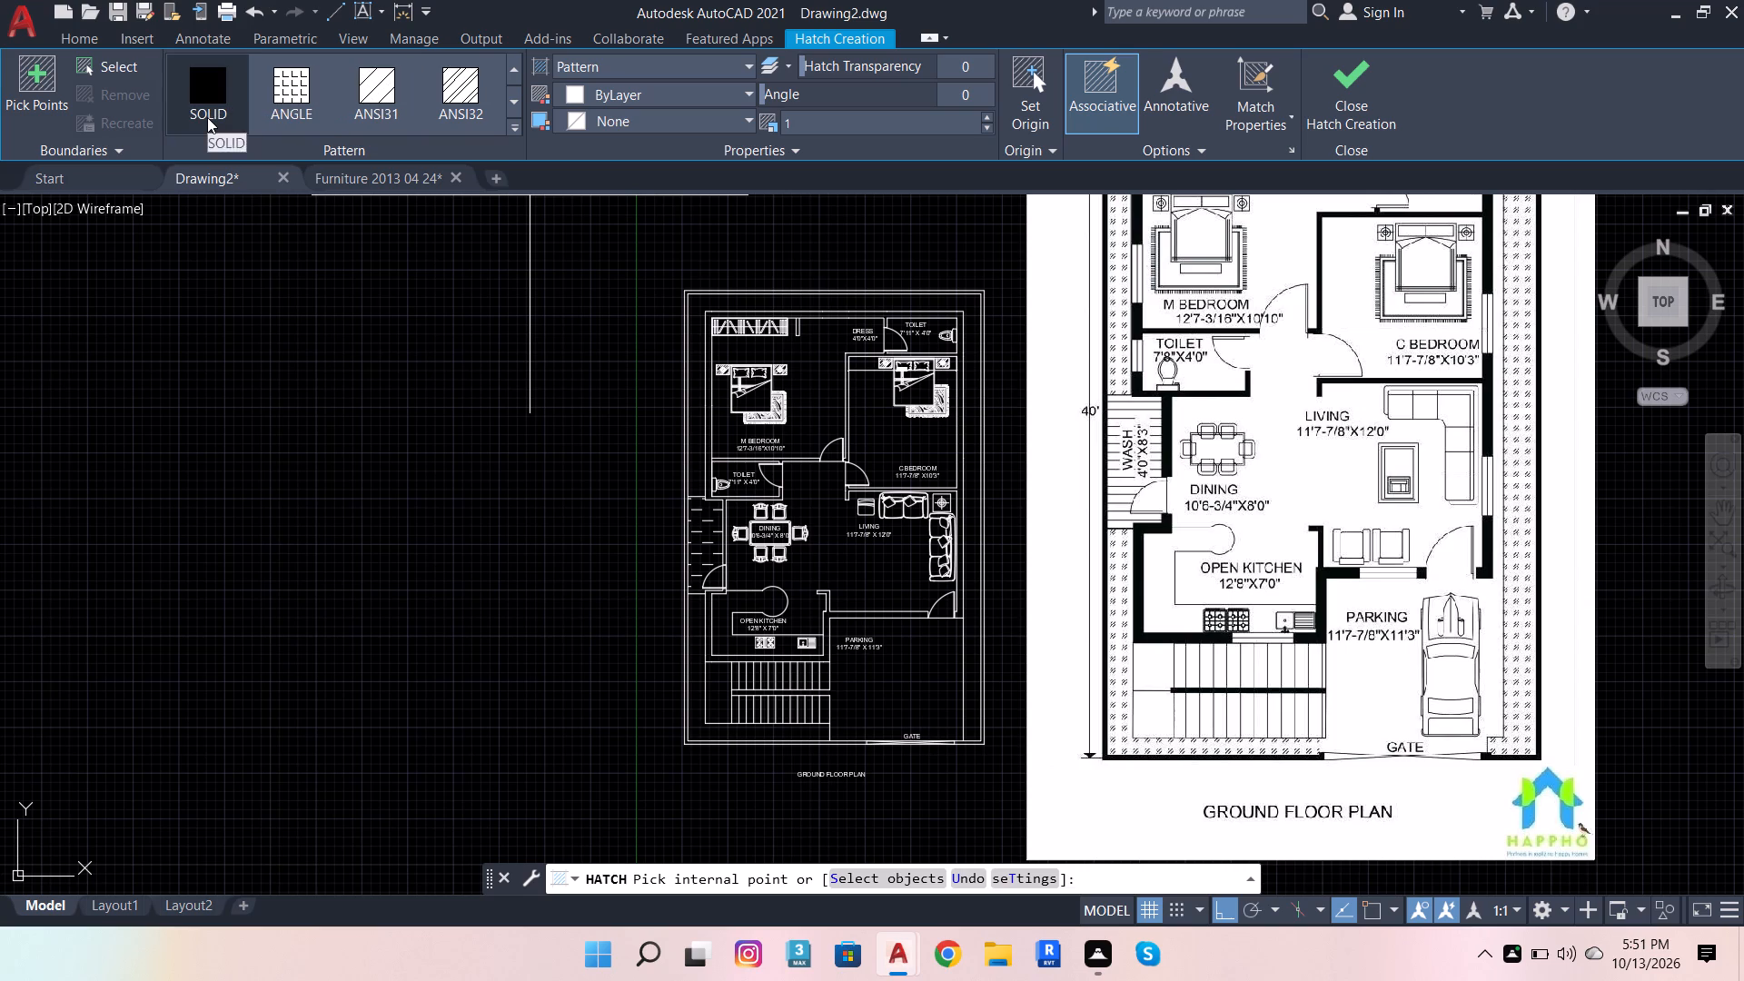
scroll(436, 100, down, 2)
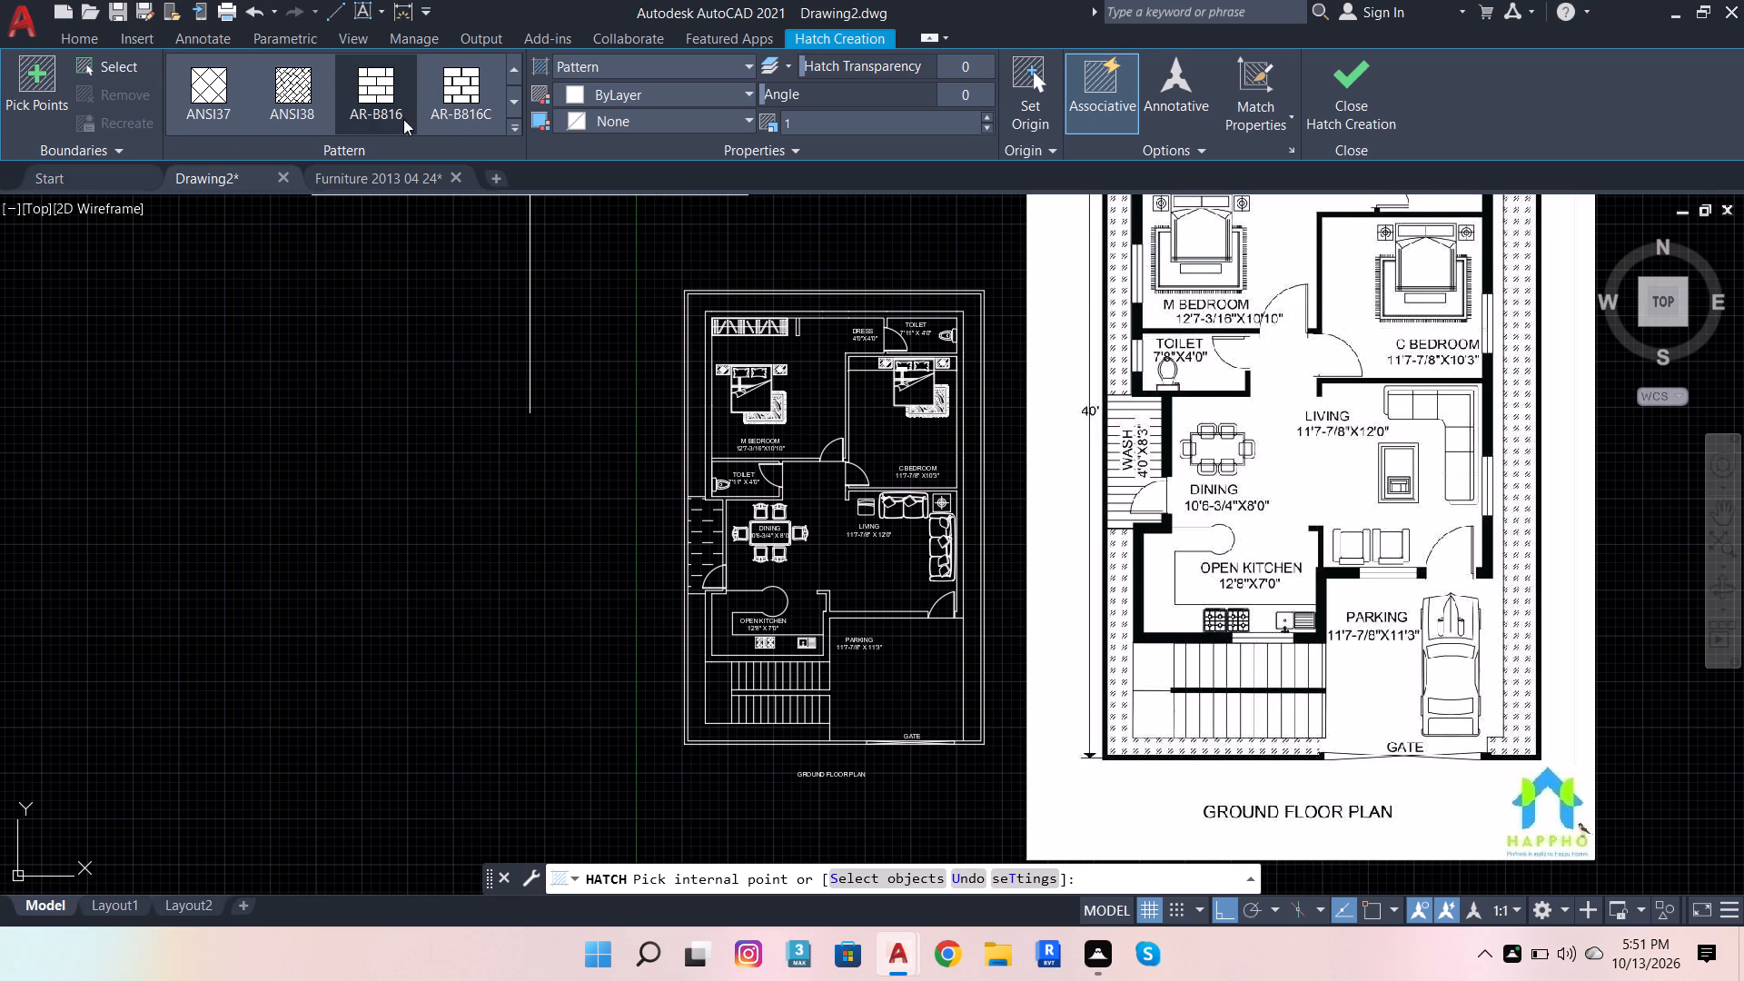
scroll(354, 81, down, 4)
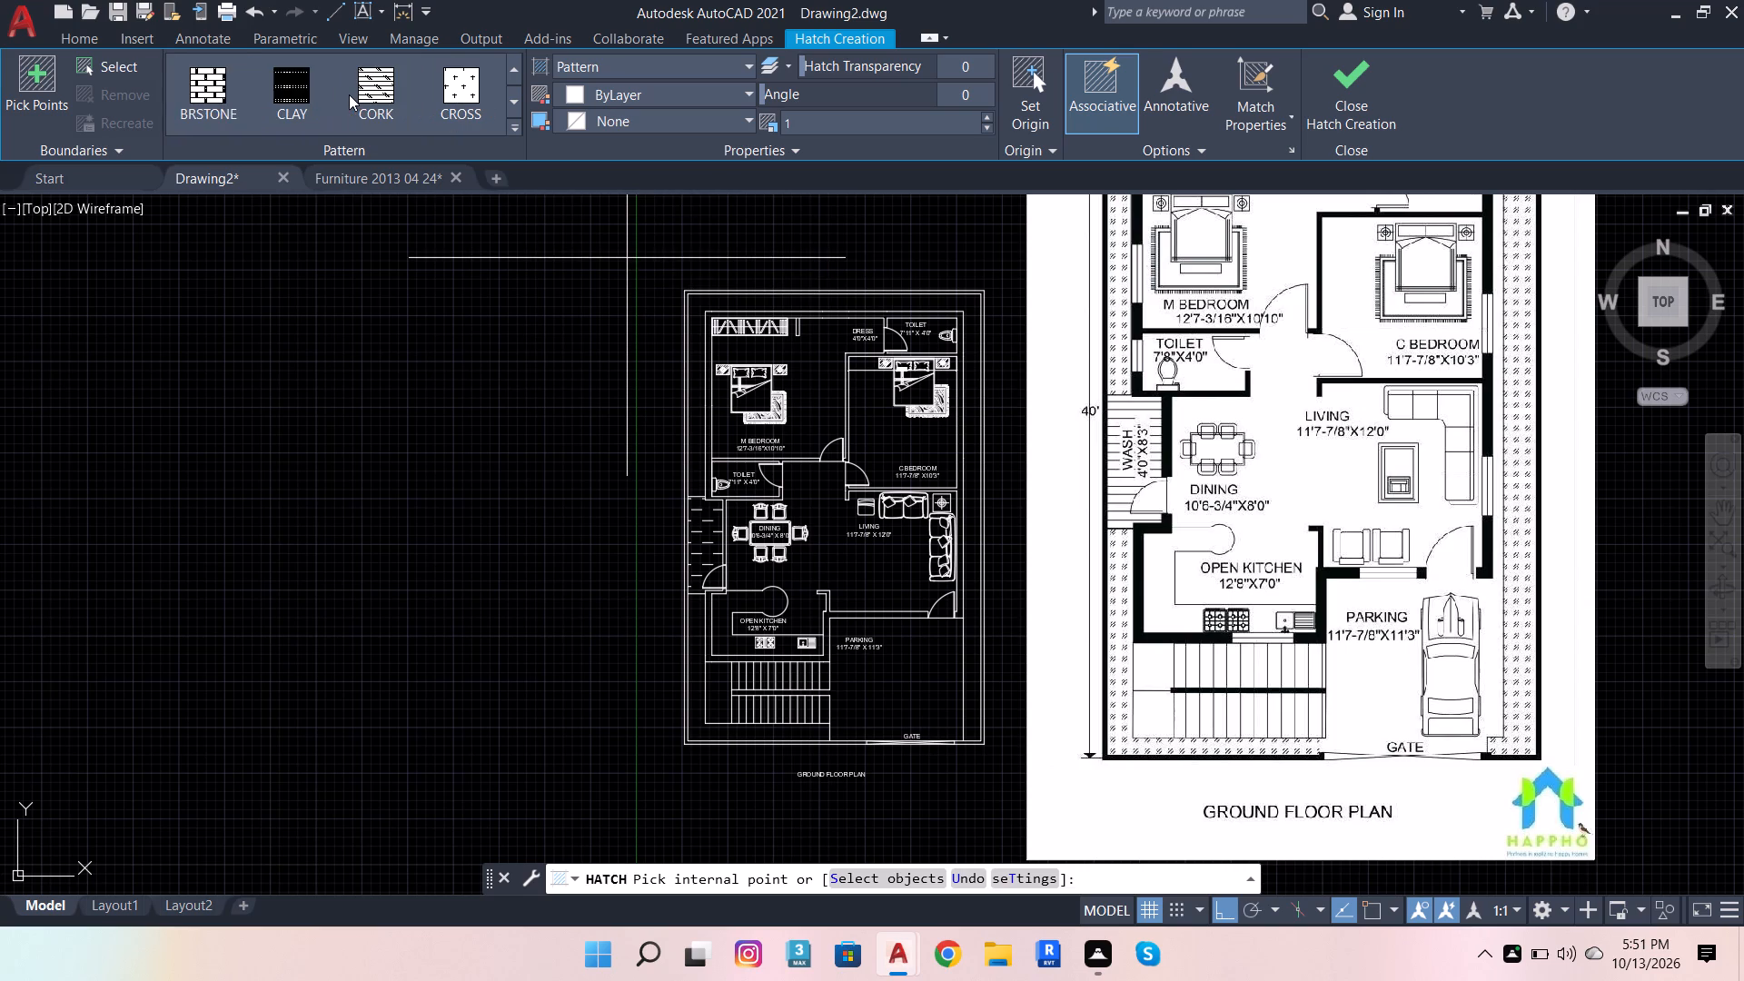
scroll(391, 79, down, 3)
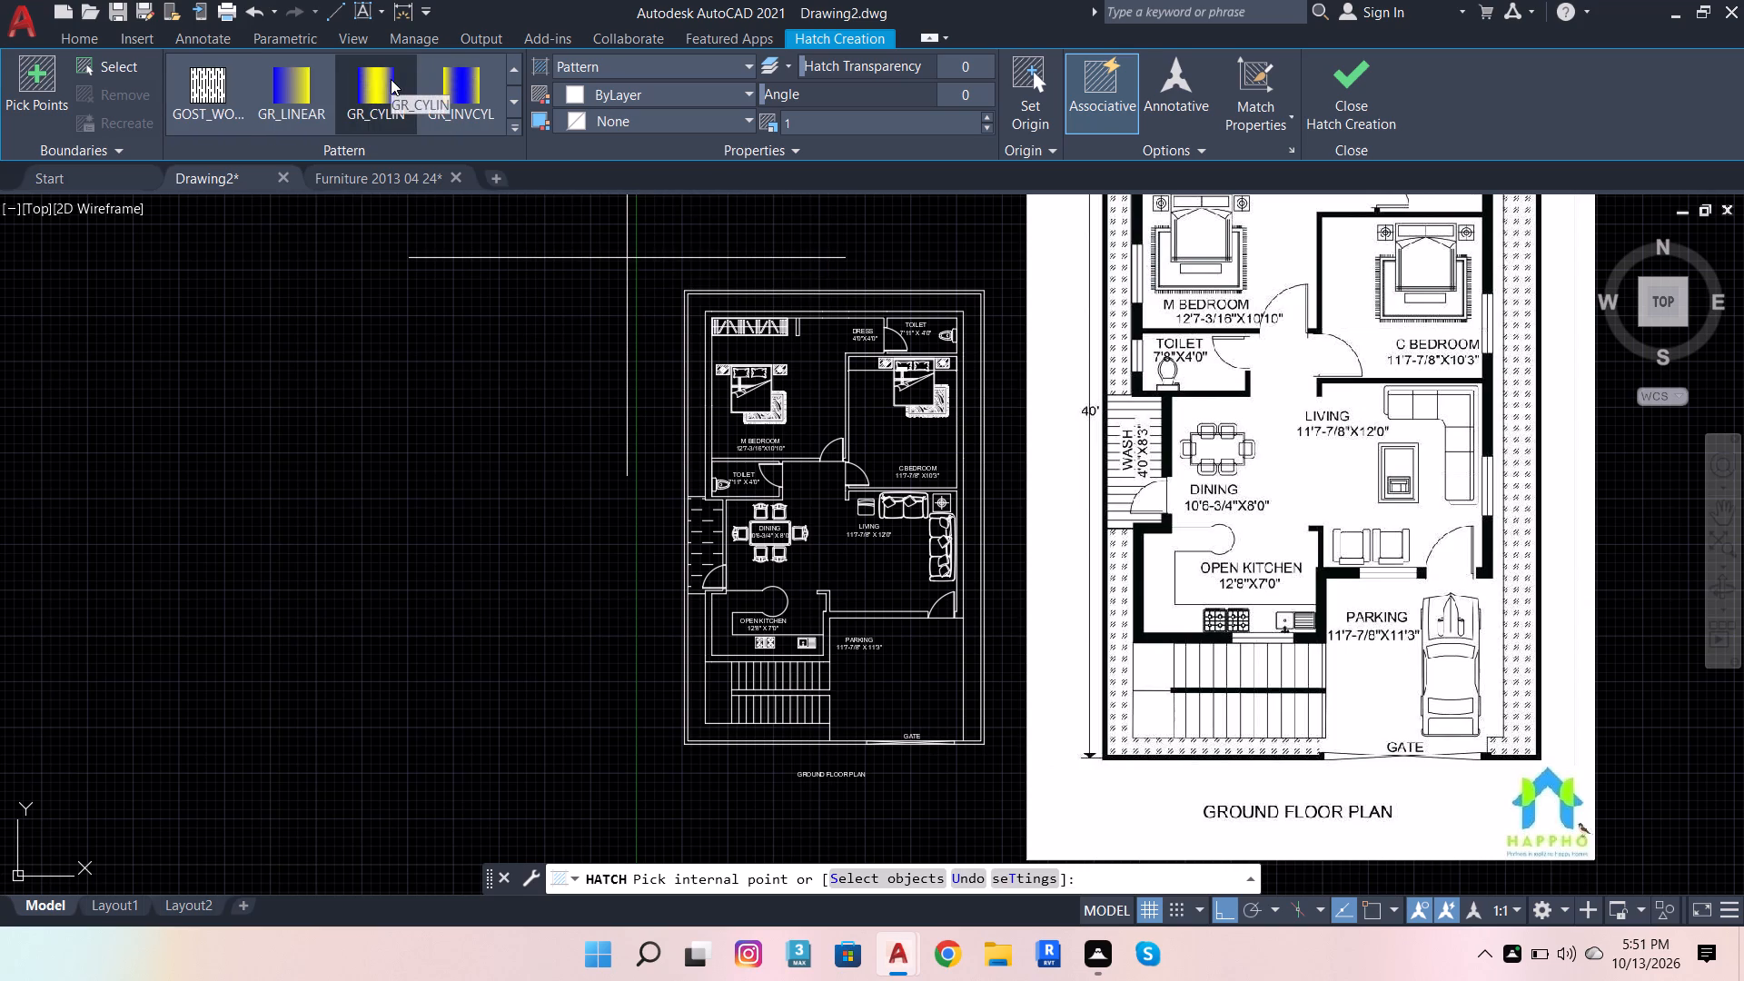
scroll(388, 79, down, 3)
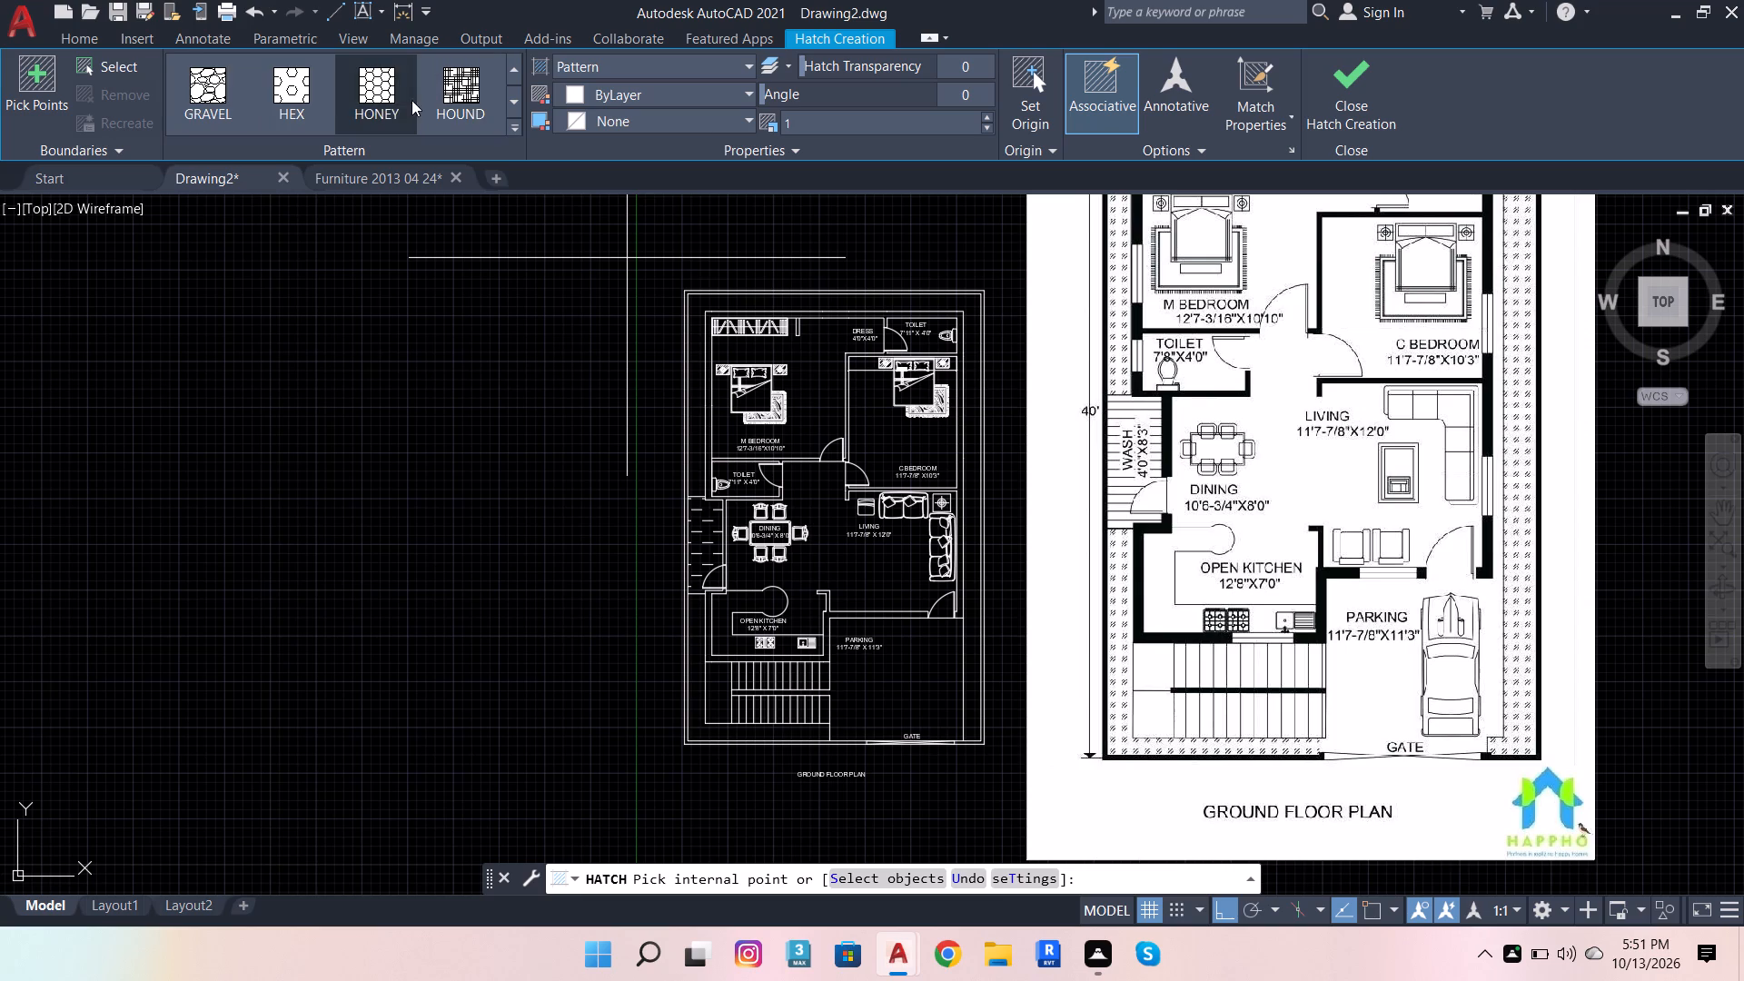
scroll(400, 102, down, 4)
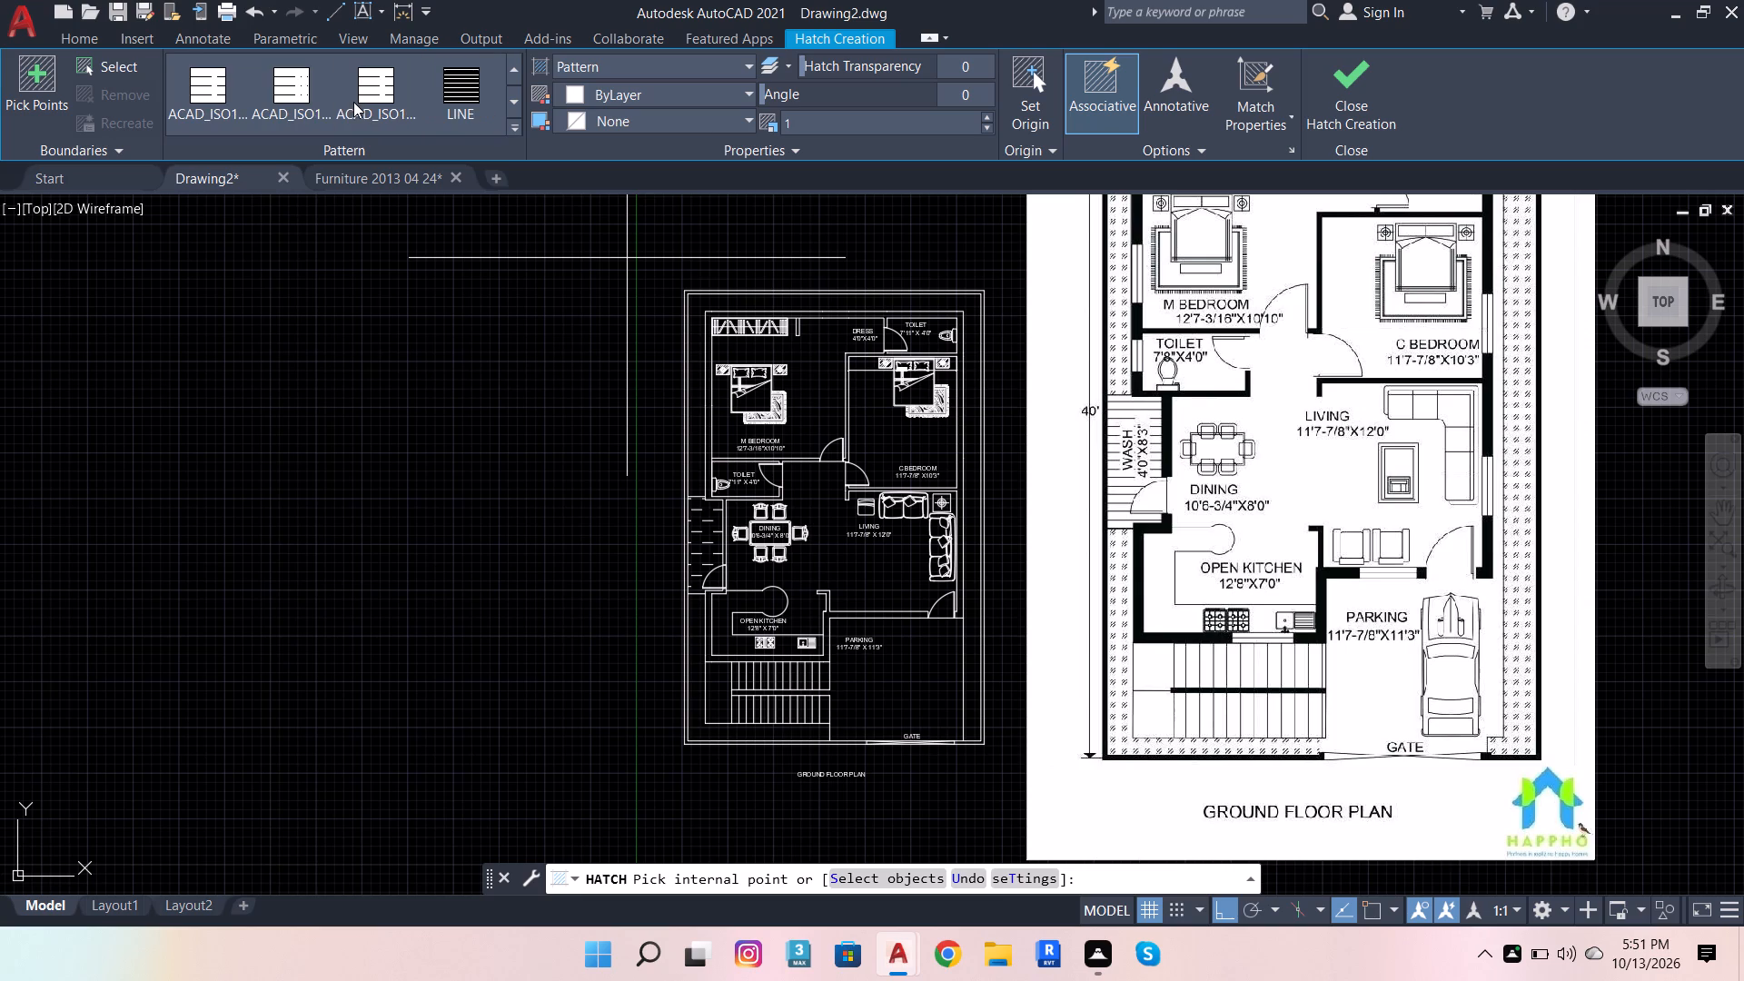
scroll(353, 102, down, 1)
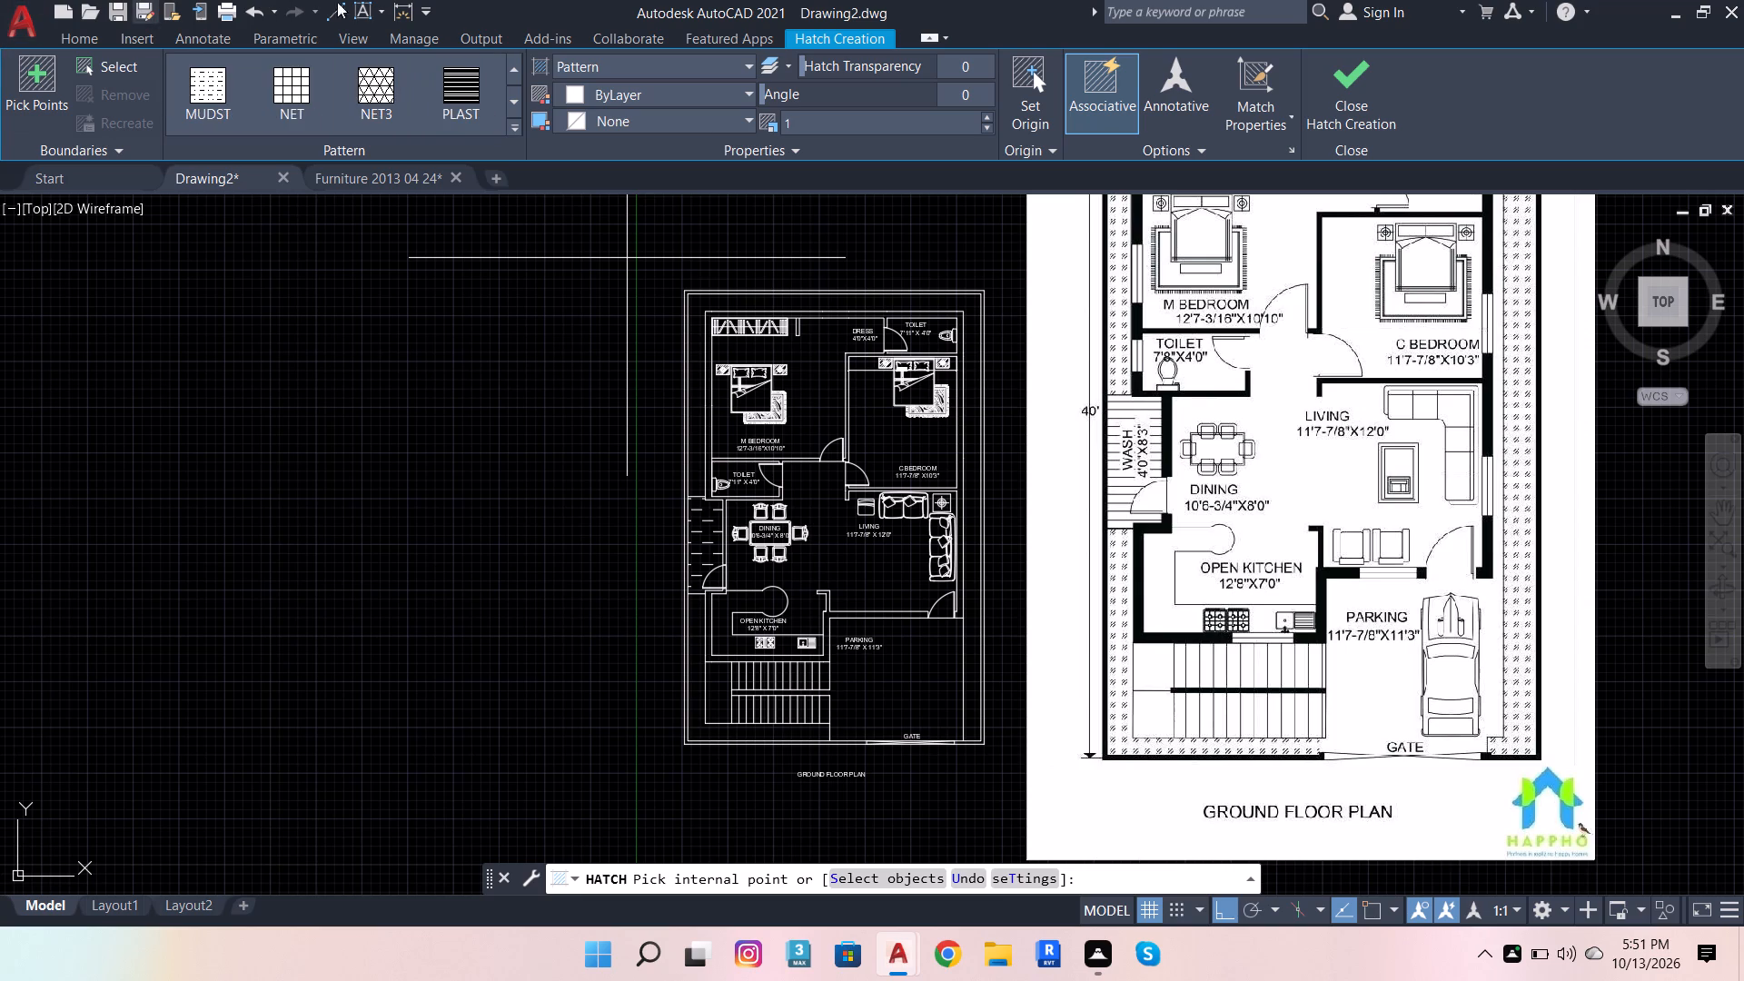
Choose the first of the three ACAD_ISO1 patterns before LINE and hatch inside the outer wall beside the M Bedroom.
scroll(213, 93, up, 1)
click(213, 93)
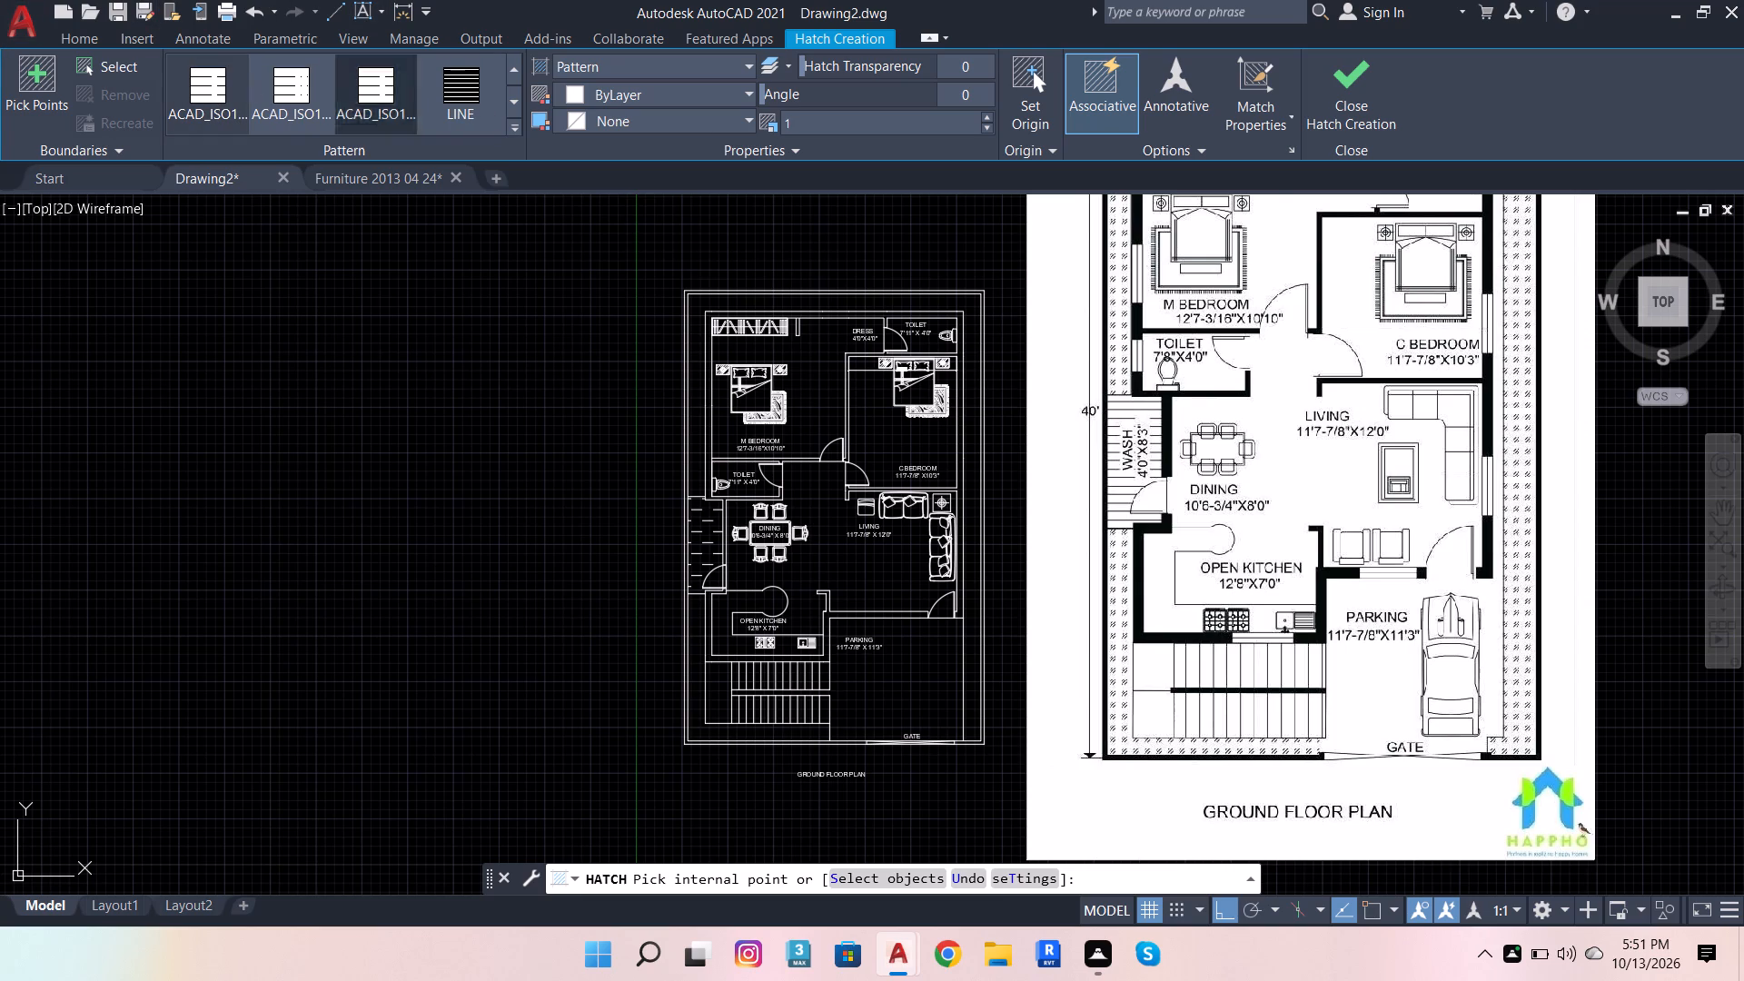
scroll(811, 427, up, 1)
click(645, 397)
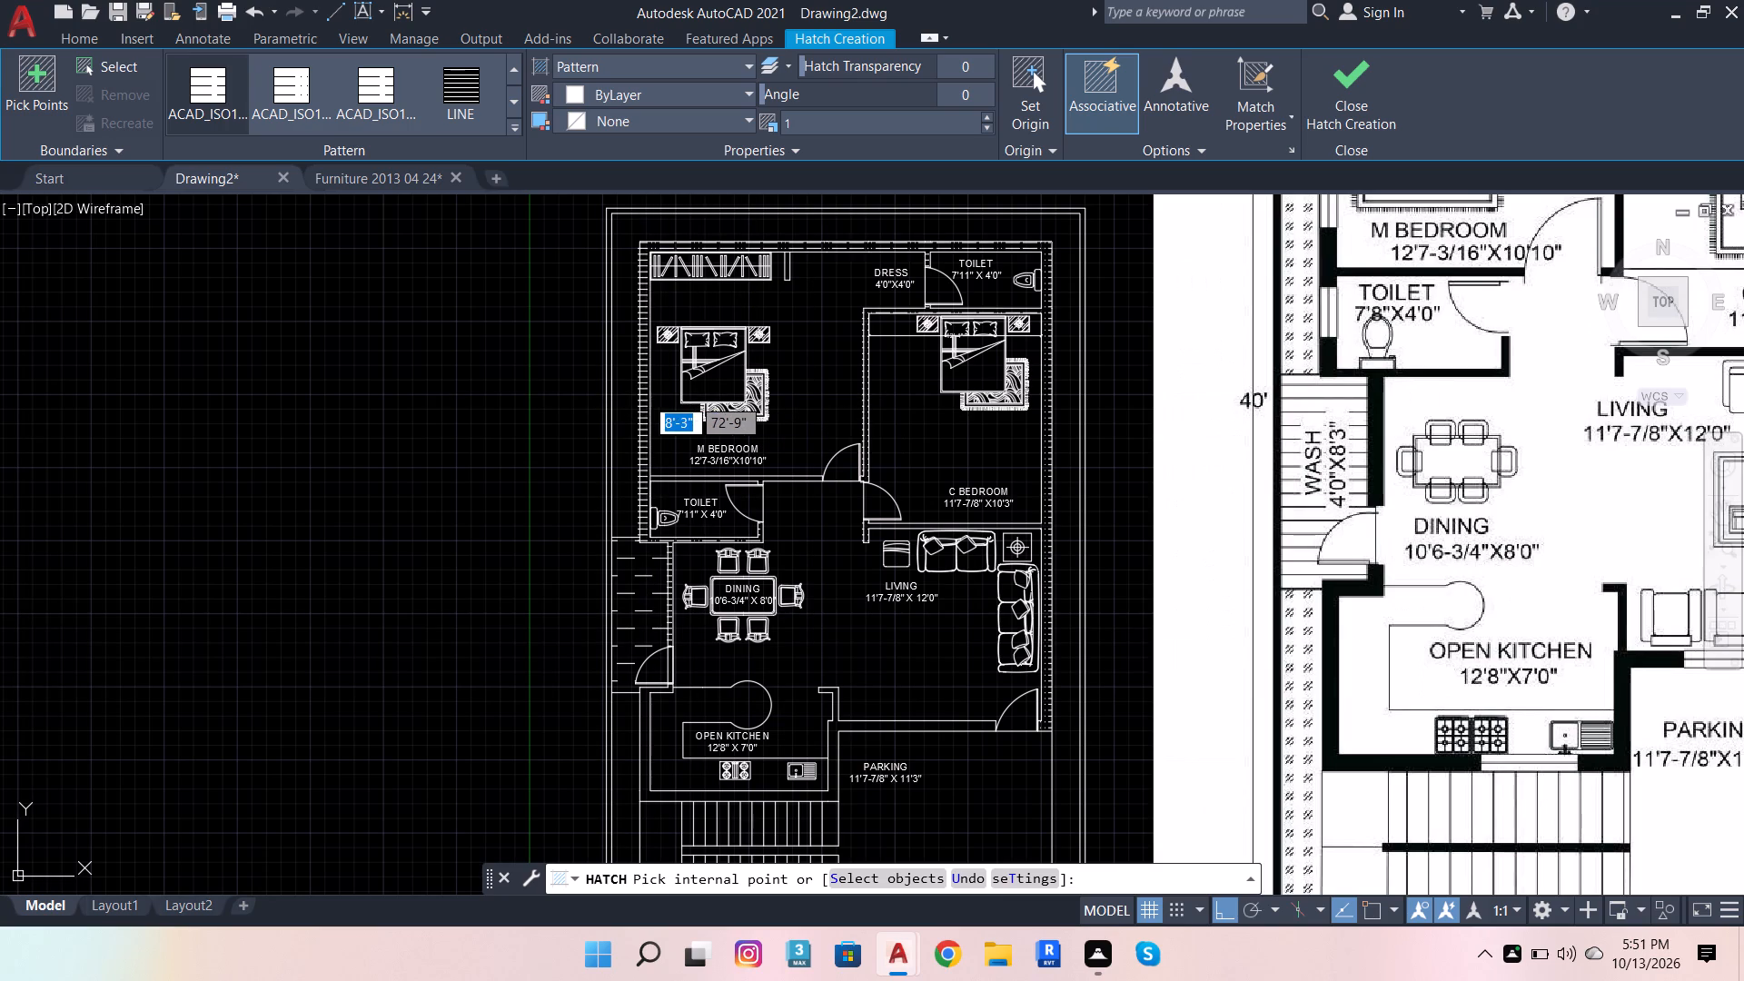